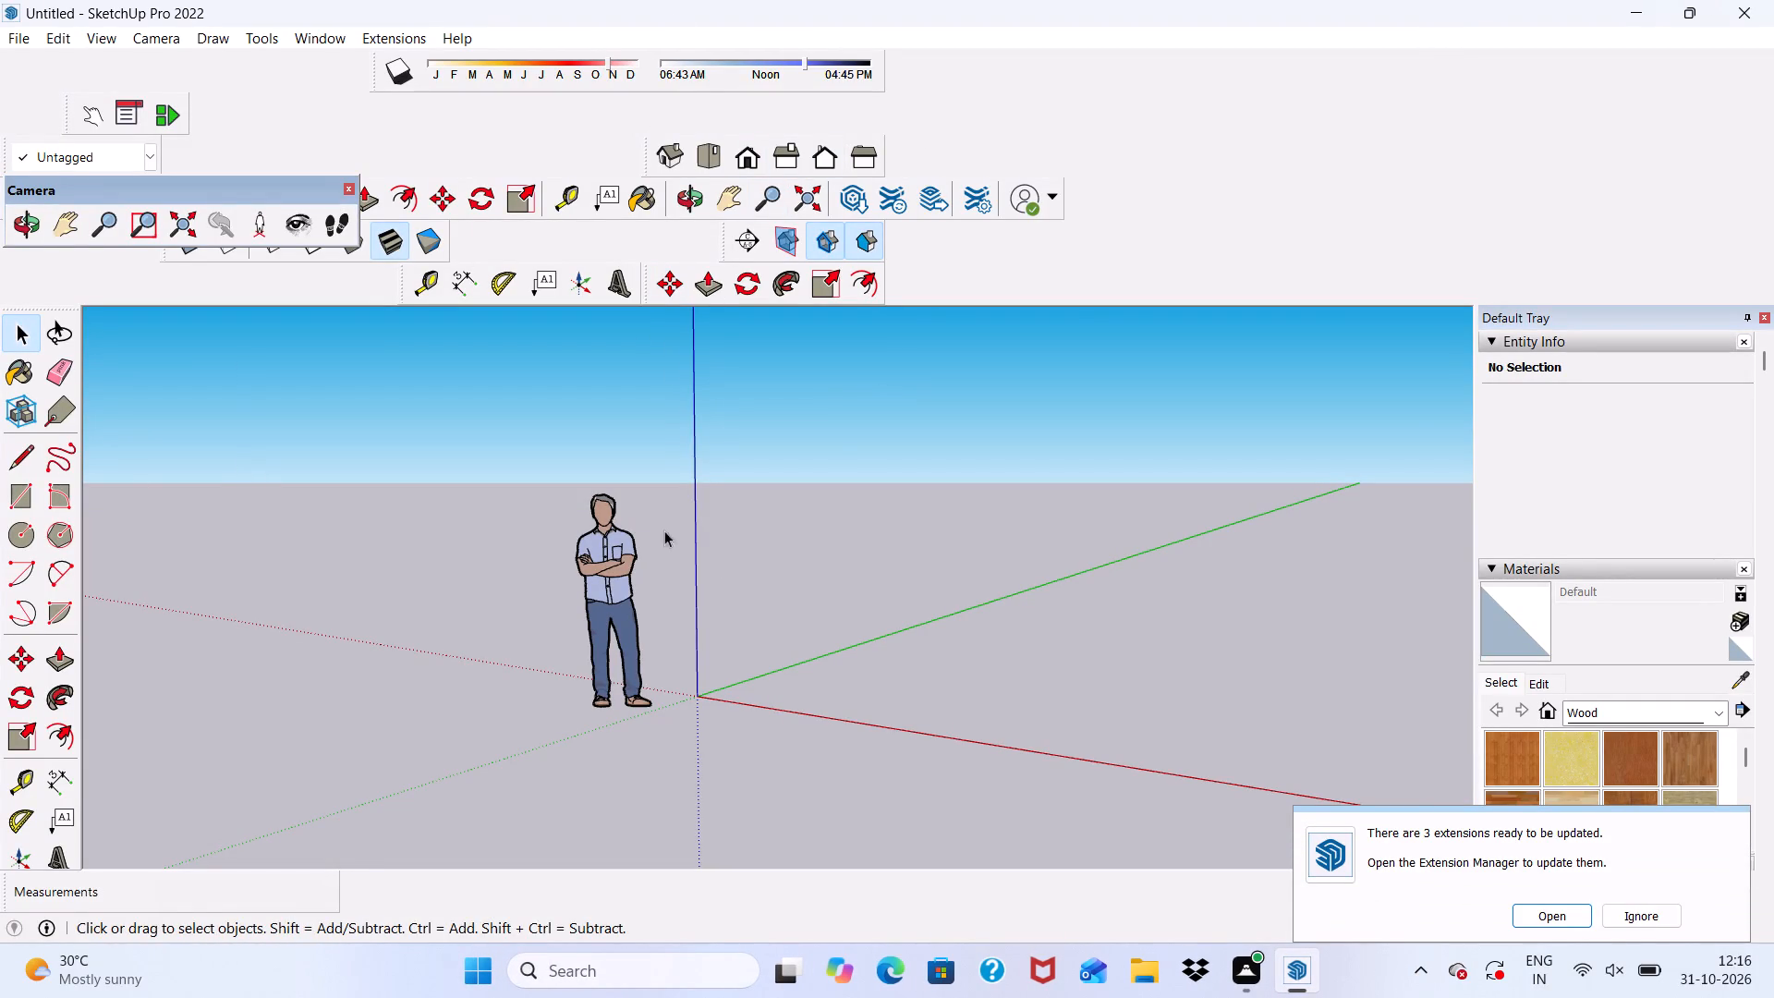
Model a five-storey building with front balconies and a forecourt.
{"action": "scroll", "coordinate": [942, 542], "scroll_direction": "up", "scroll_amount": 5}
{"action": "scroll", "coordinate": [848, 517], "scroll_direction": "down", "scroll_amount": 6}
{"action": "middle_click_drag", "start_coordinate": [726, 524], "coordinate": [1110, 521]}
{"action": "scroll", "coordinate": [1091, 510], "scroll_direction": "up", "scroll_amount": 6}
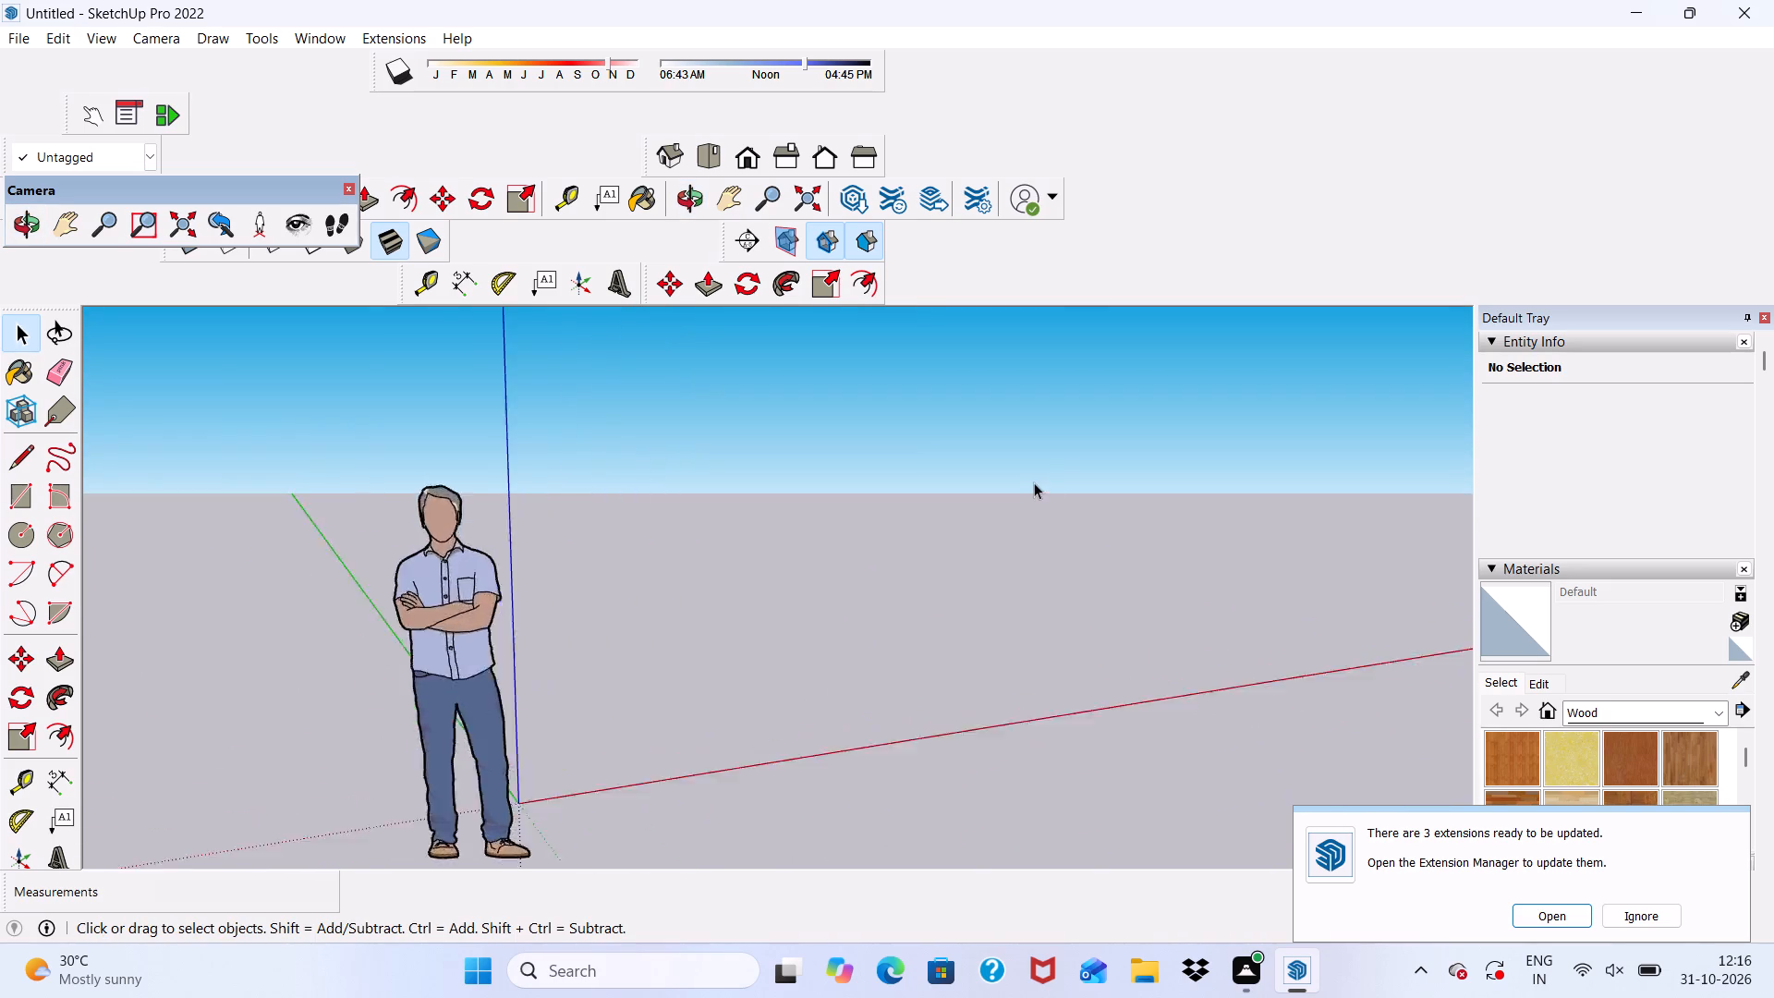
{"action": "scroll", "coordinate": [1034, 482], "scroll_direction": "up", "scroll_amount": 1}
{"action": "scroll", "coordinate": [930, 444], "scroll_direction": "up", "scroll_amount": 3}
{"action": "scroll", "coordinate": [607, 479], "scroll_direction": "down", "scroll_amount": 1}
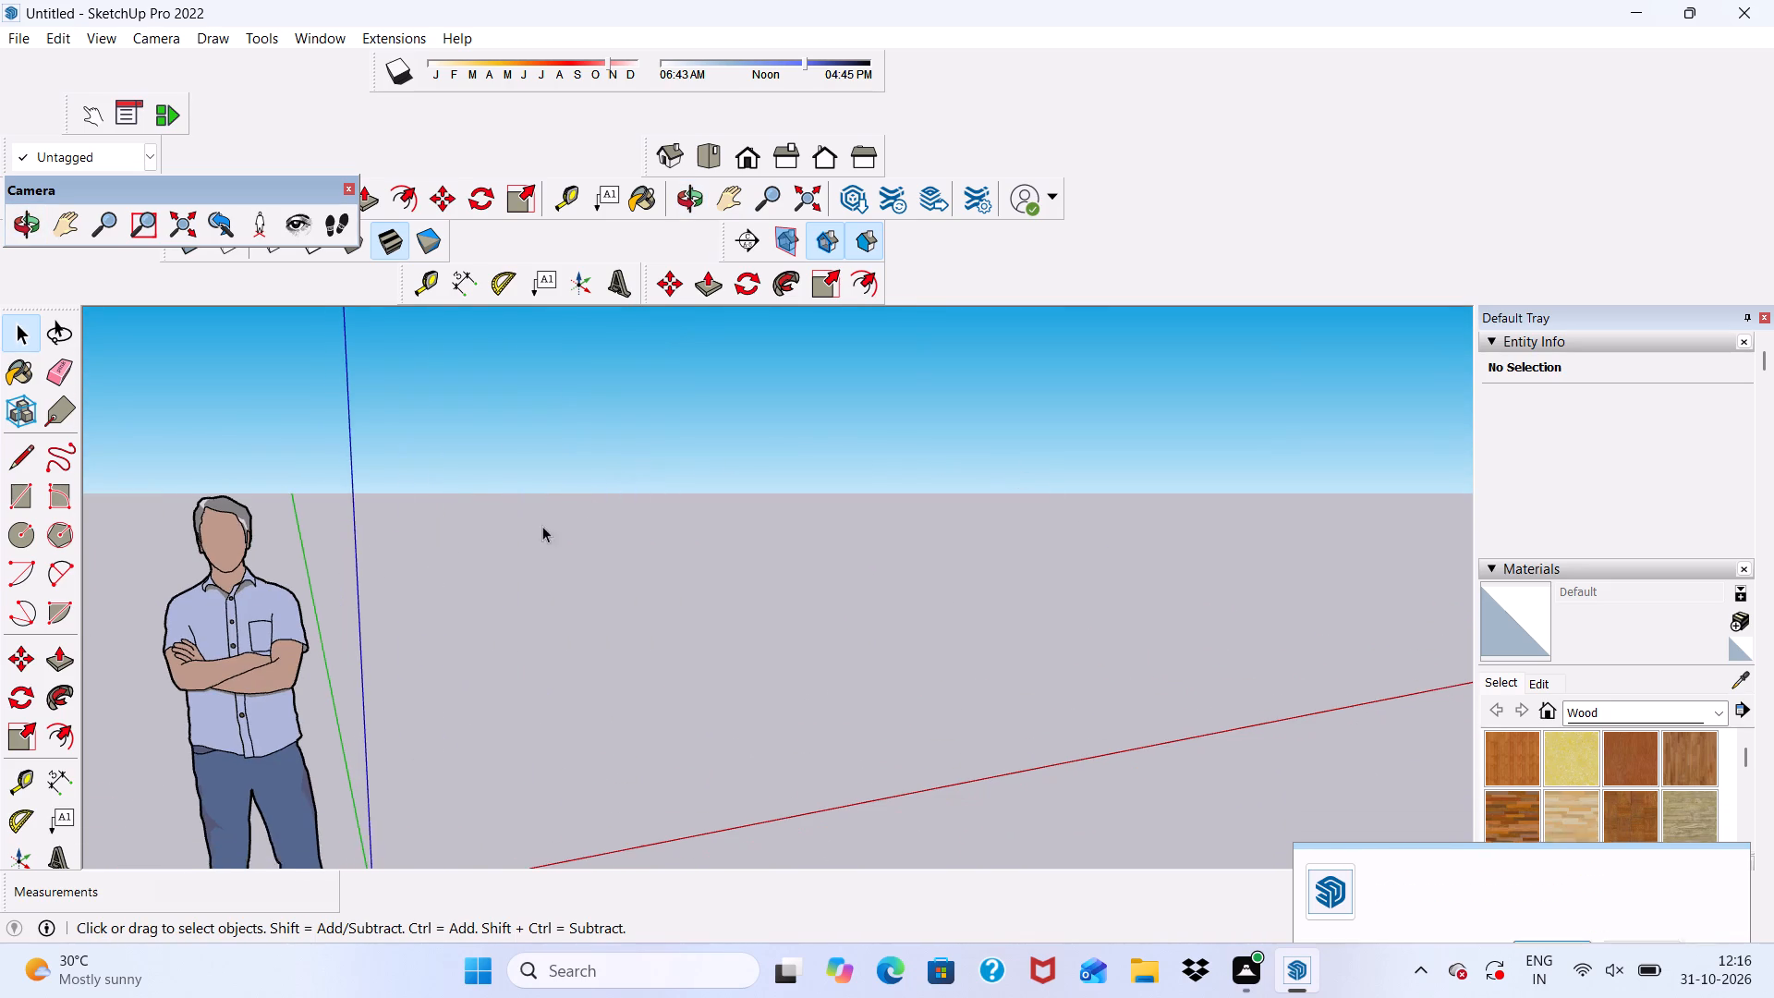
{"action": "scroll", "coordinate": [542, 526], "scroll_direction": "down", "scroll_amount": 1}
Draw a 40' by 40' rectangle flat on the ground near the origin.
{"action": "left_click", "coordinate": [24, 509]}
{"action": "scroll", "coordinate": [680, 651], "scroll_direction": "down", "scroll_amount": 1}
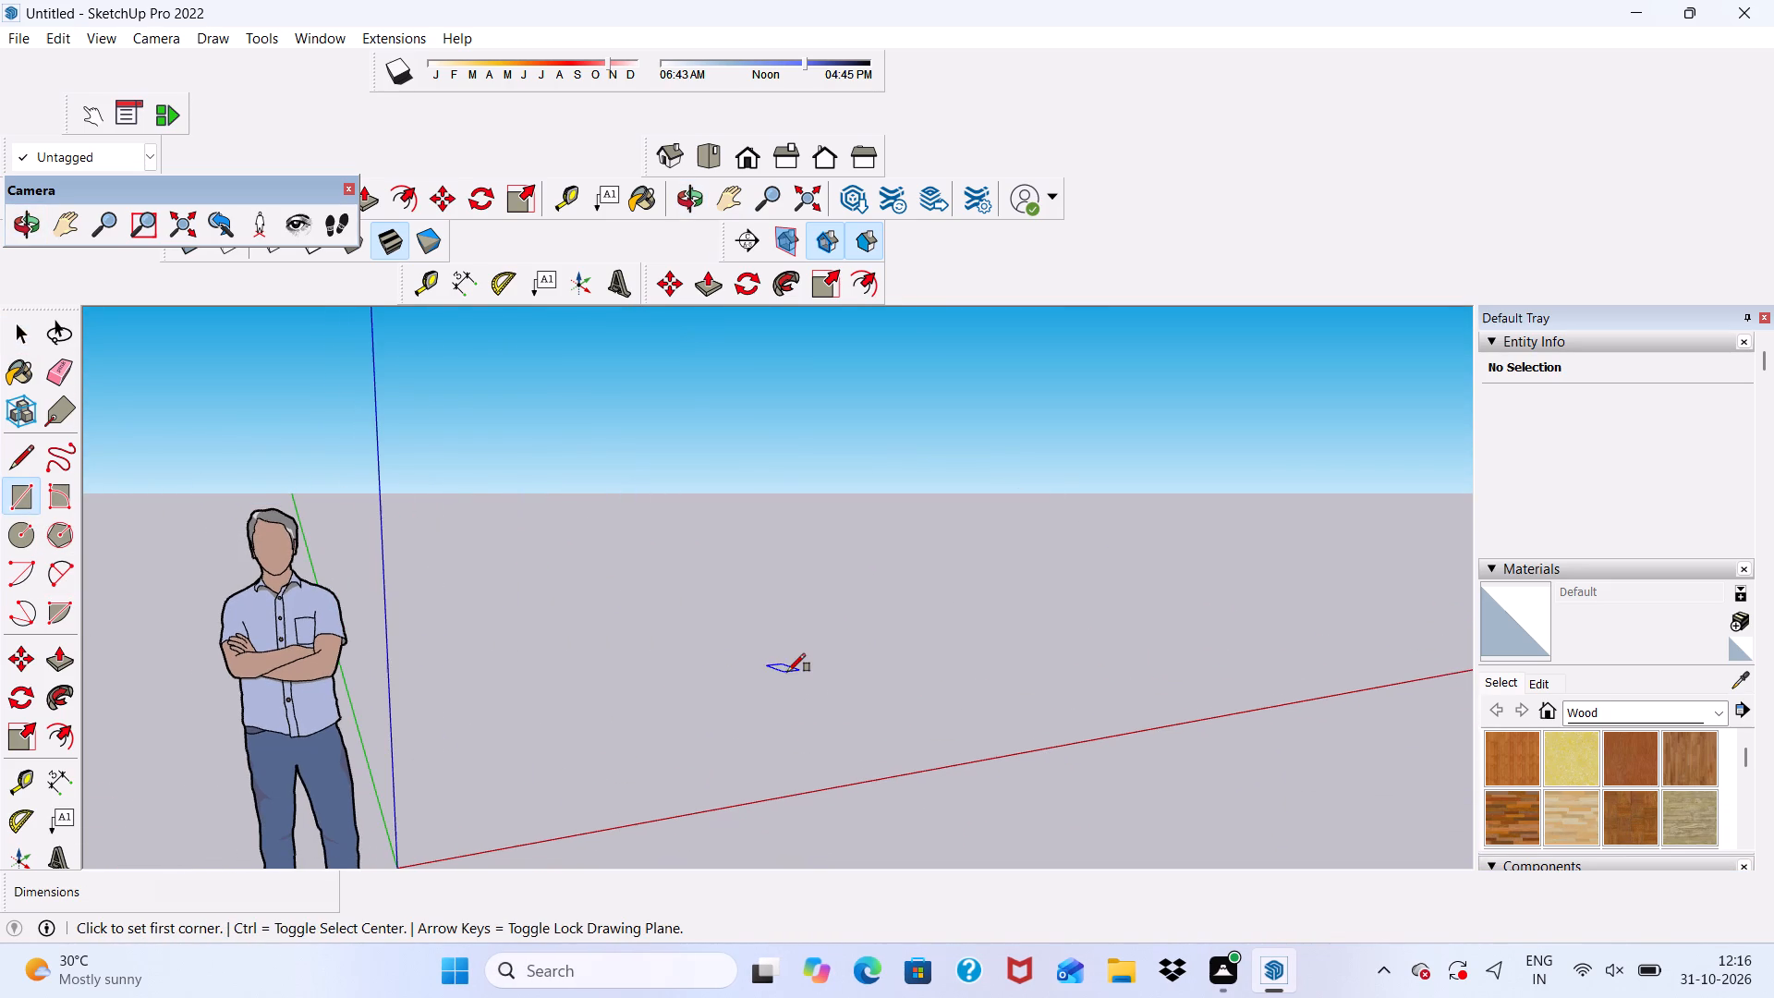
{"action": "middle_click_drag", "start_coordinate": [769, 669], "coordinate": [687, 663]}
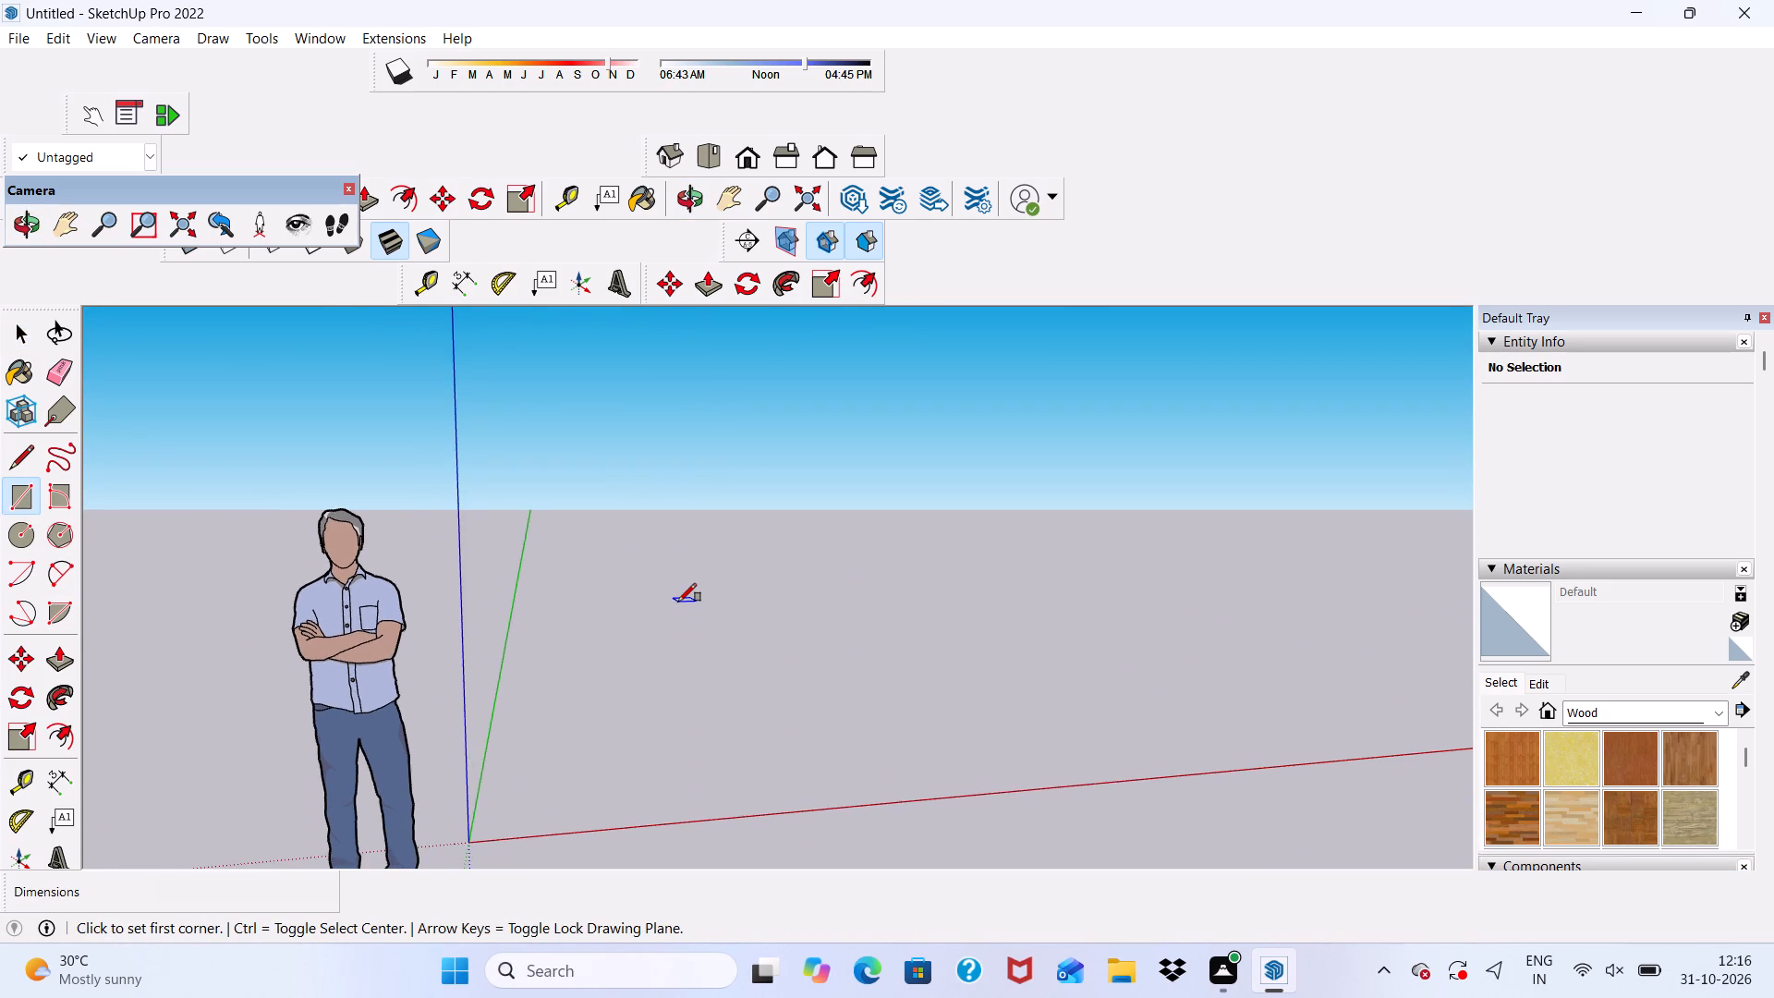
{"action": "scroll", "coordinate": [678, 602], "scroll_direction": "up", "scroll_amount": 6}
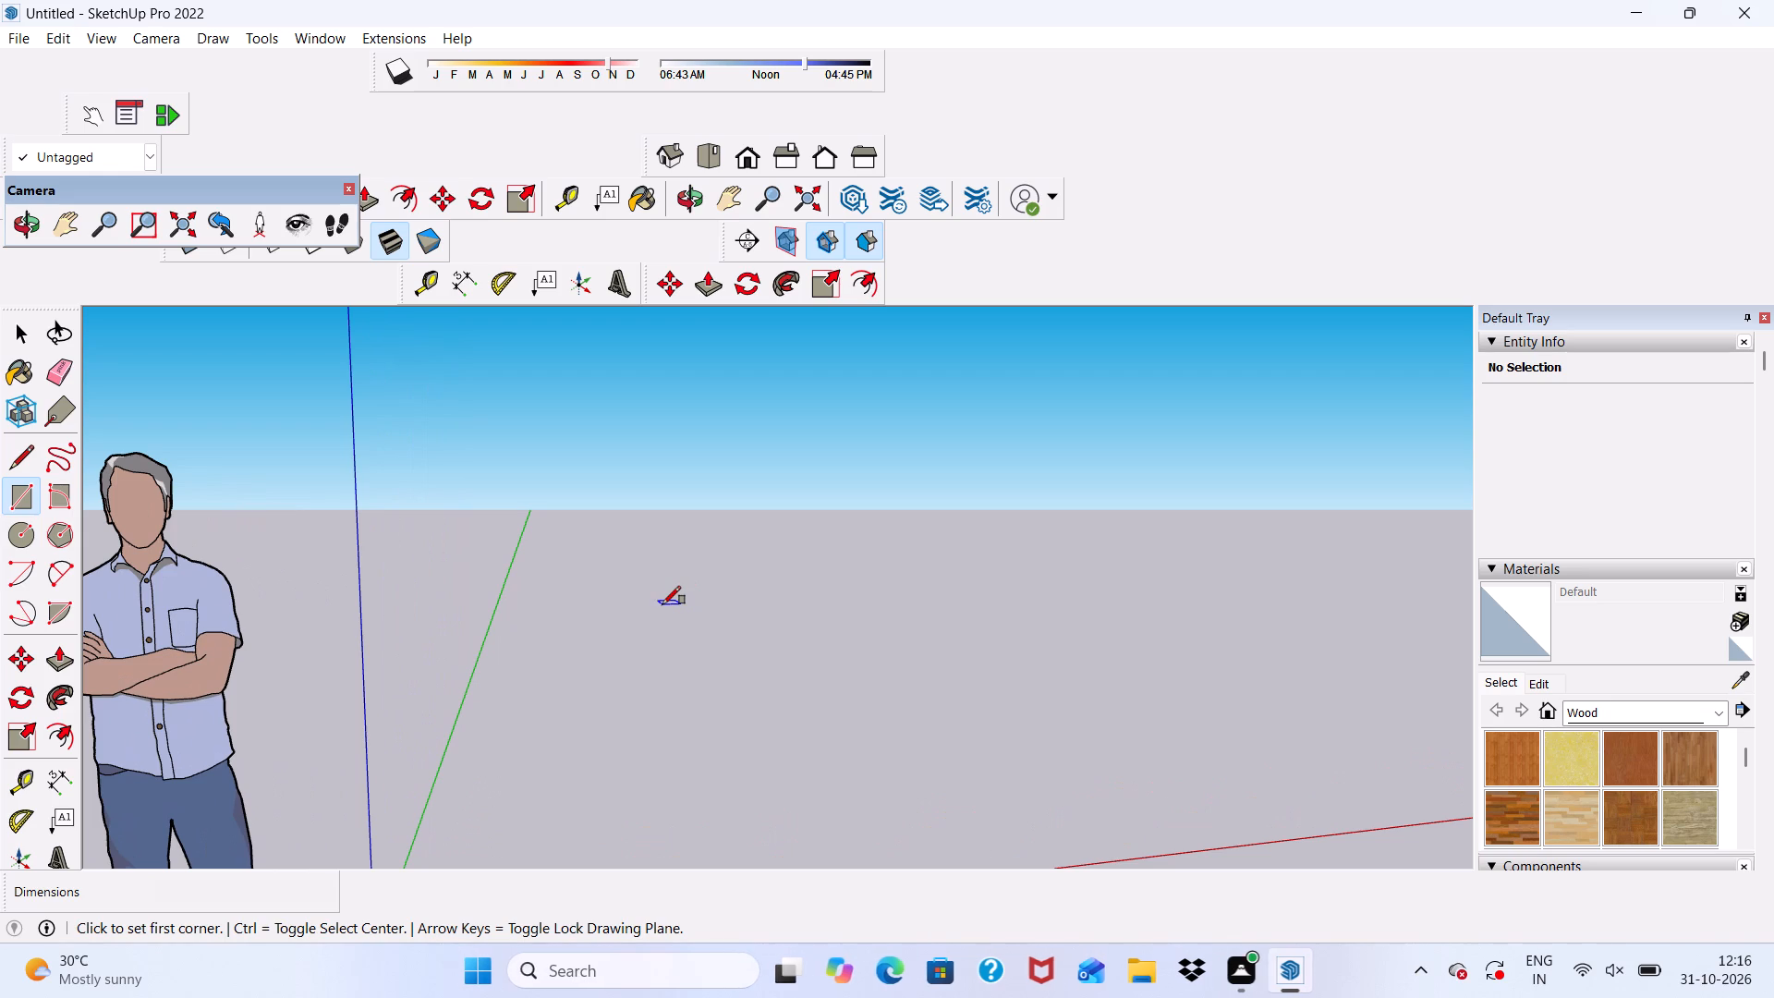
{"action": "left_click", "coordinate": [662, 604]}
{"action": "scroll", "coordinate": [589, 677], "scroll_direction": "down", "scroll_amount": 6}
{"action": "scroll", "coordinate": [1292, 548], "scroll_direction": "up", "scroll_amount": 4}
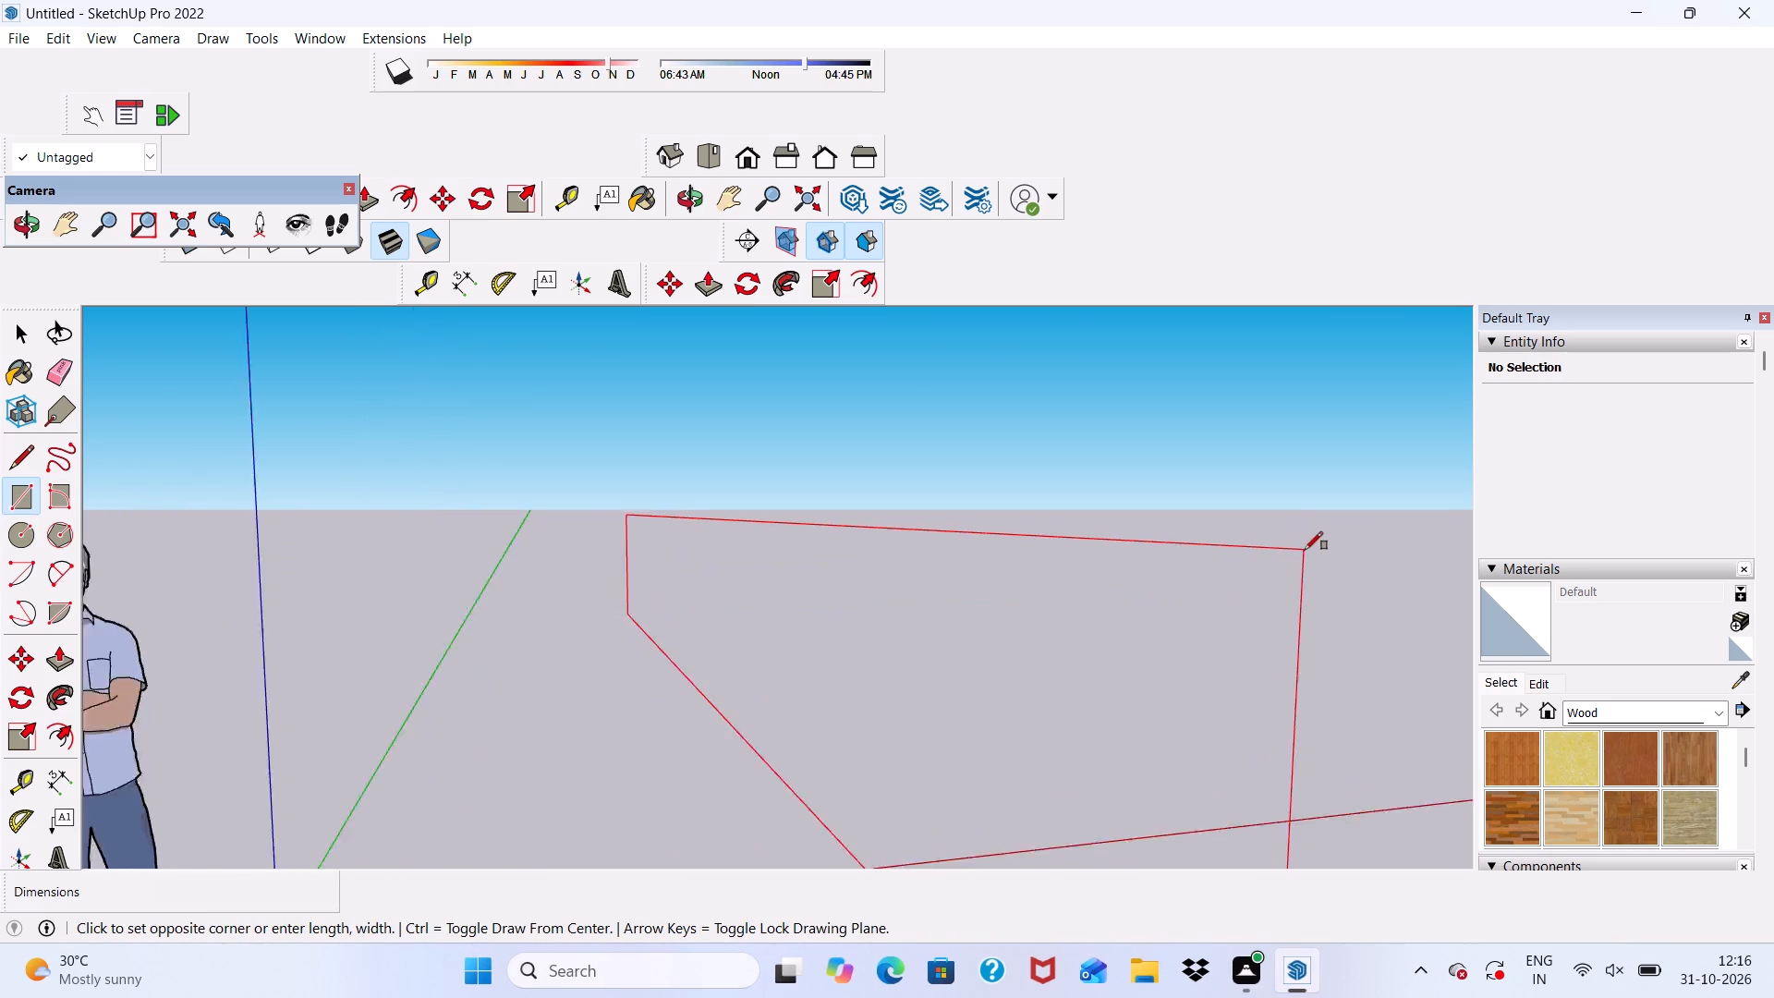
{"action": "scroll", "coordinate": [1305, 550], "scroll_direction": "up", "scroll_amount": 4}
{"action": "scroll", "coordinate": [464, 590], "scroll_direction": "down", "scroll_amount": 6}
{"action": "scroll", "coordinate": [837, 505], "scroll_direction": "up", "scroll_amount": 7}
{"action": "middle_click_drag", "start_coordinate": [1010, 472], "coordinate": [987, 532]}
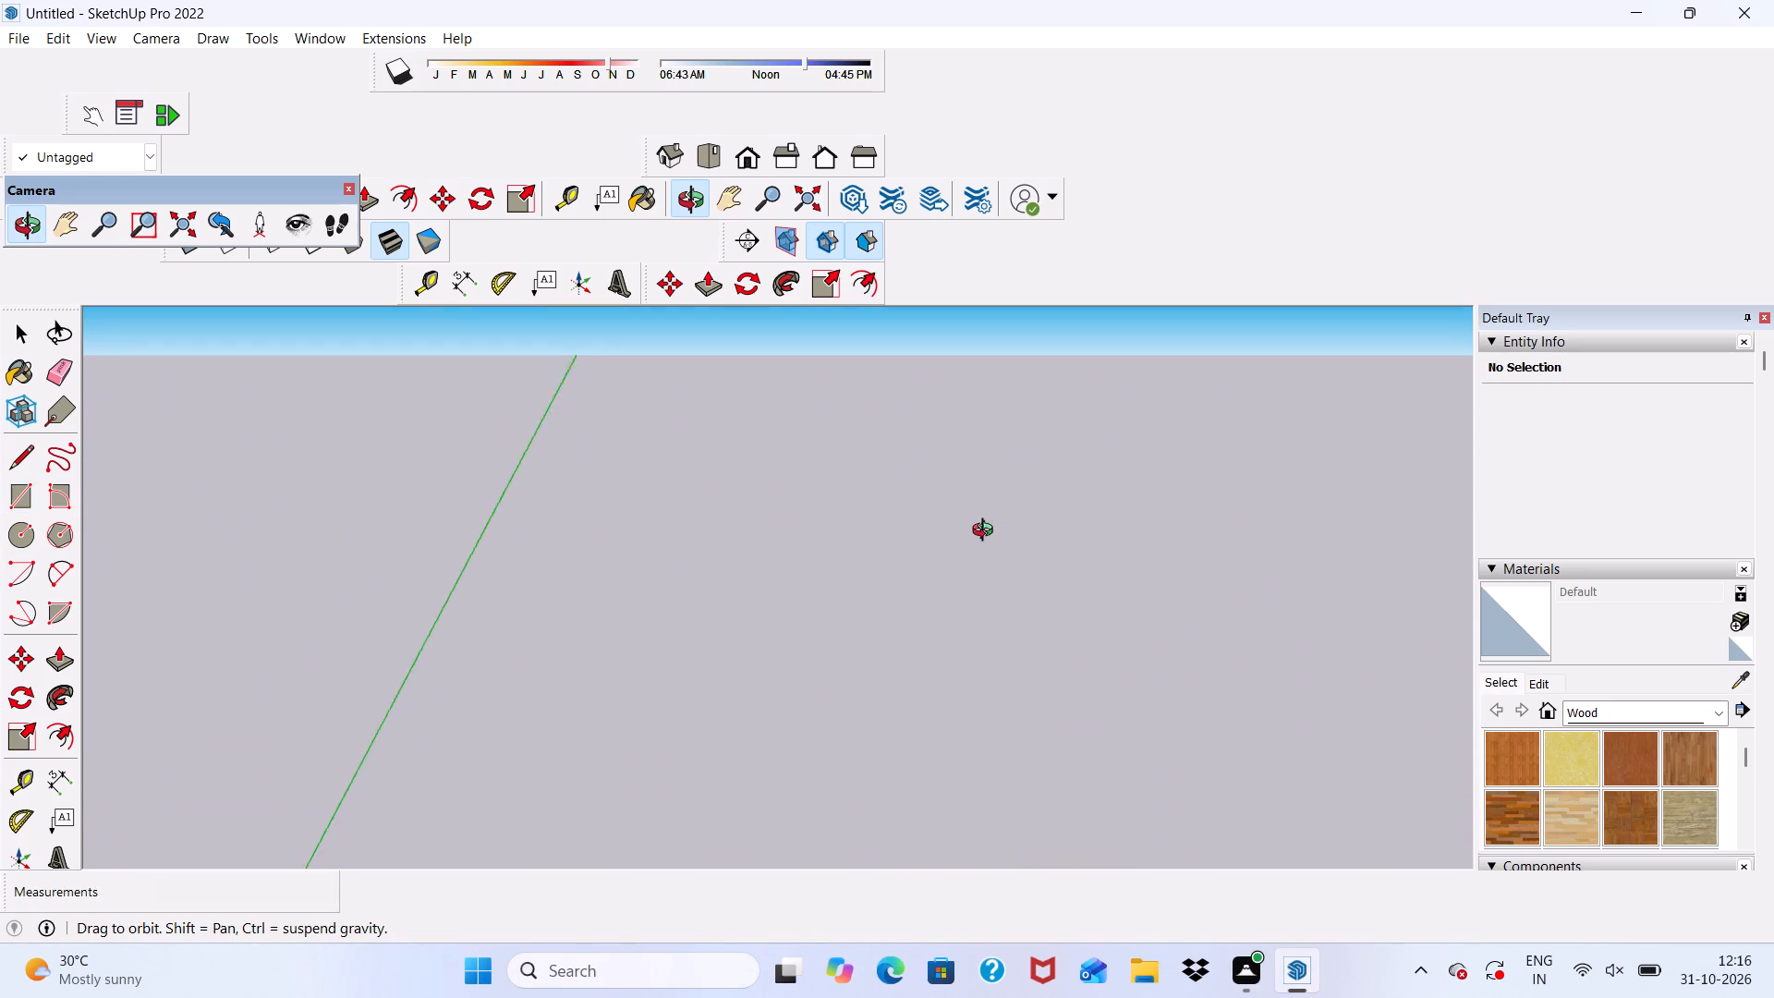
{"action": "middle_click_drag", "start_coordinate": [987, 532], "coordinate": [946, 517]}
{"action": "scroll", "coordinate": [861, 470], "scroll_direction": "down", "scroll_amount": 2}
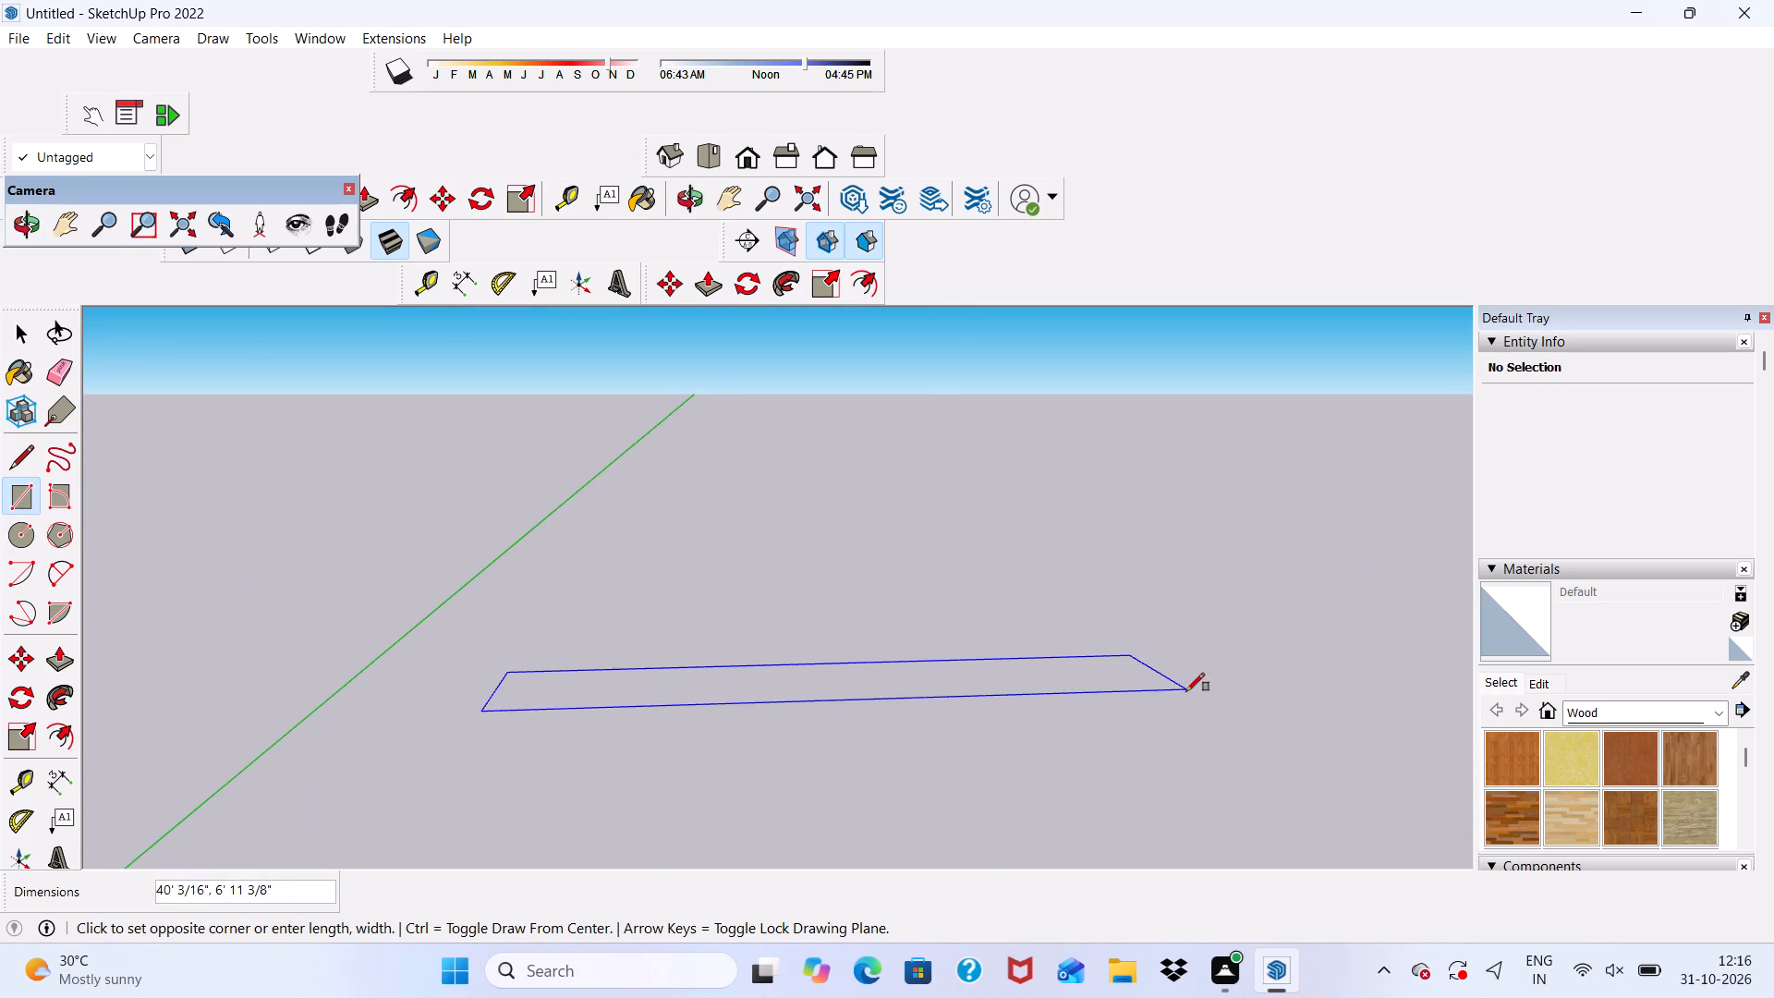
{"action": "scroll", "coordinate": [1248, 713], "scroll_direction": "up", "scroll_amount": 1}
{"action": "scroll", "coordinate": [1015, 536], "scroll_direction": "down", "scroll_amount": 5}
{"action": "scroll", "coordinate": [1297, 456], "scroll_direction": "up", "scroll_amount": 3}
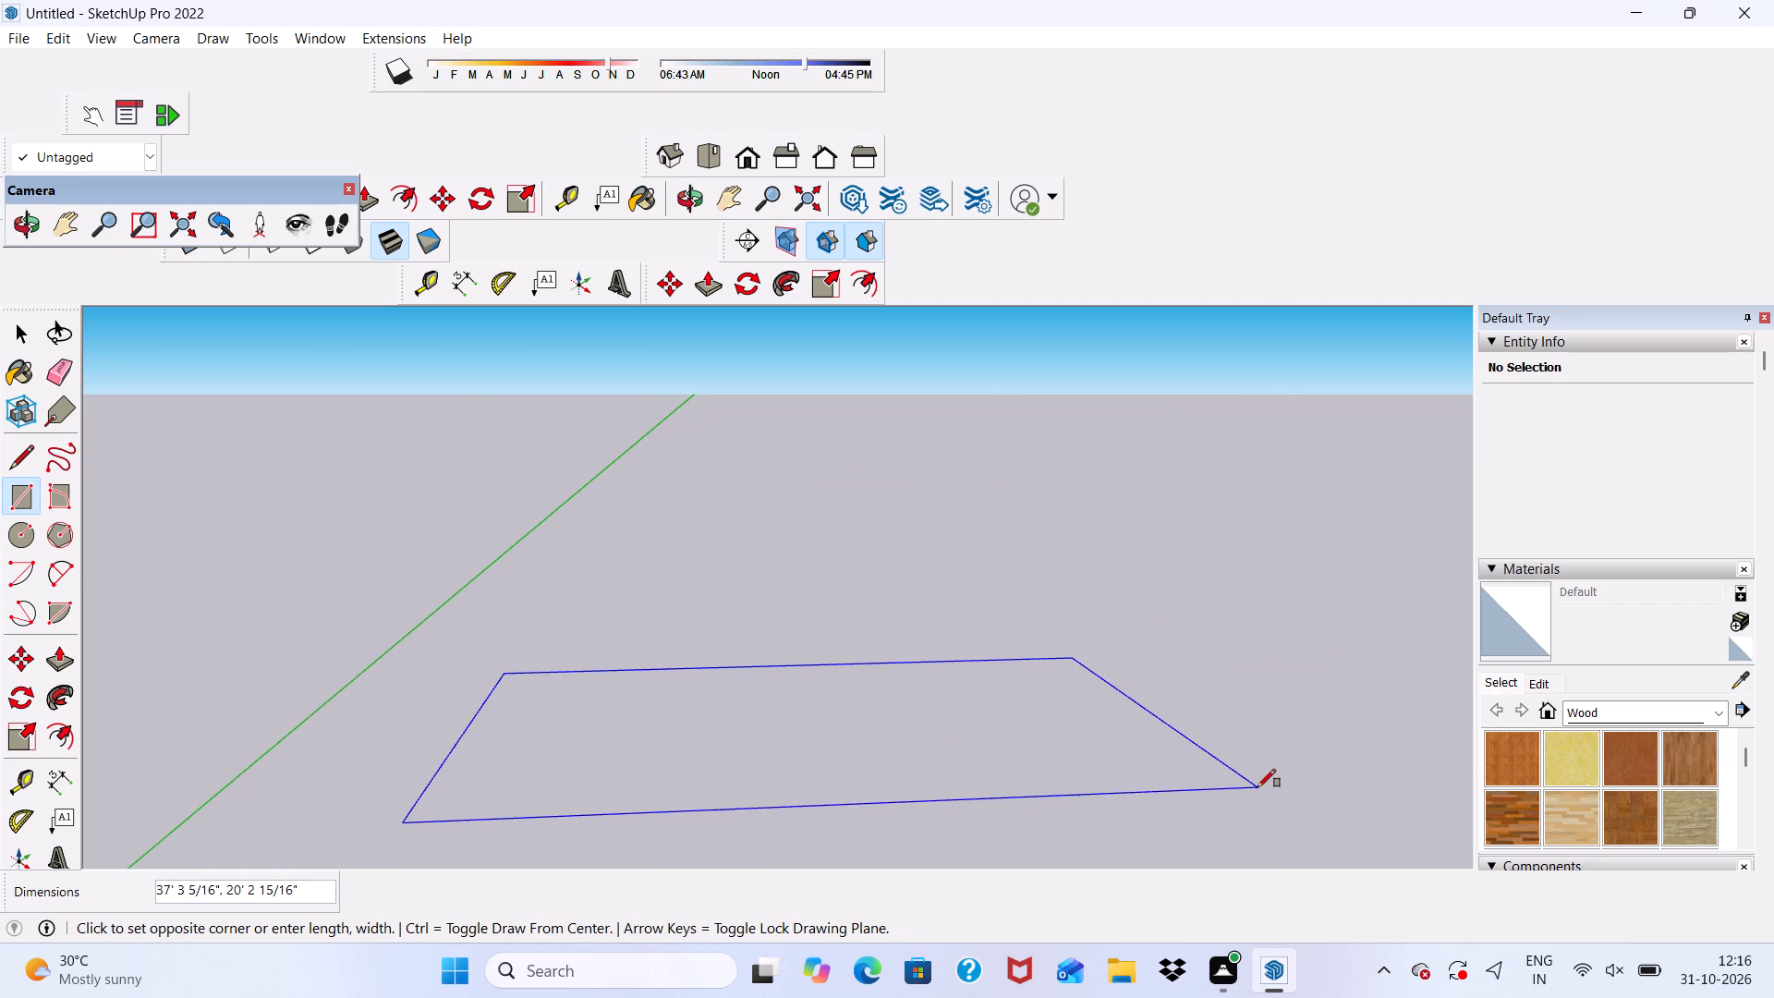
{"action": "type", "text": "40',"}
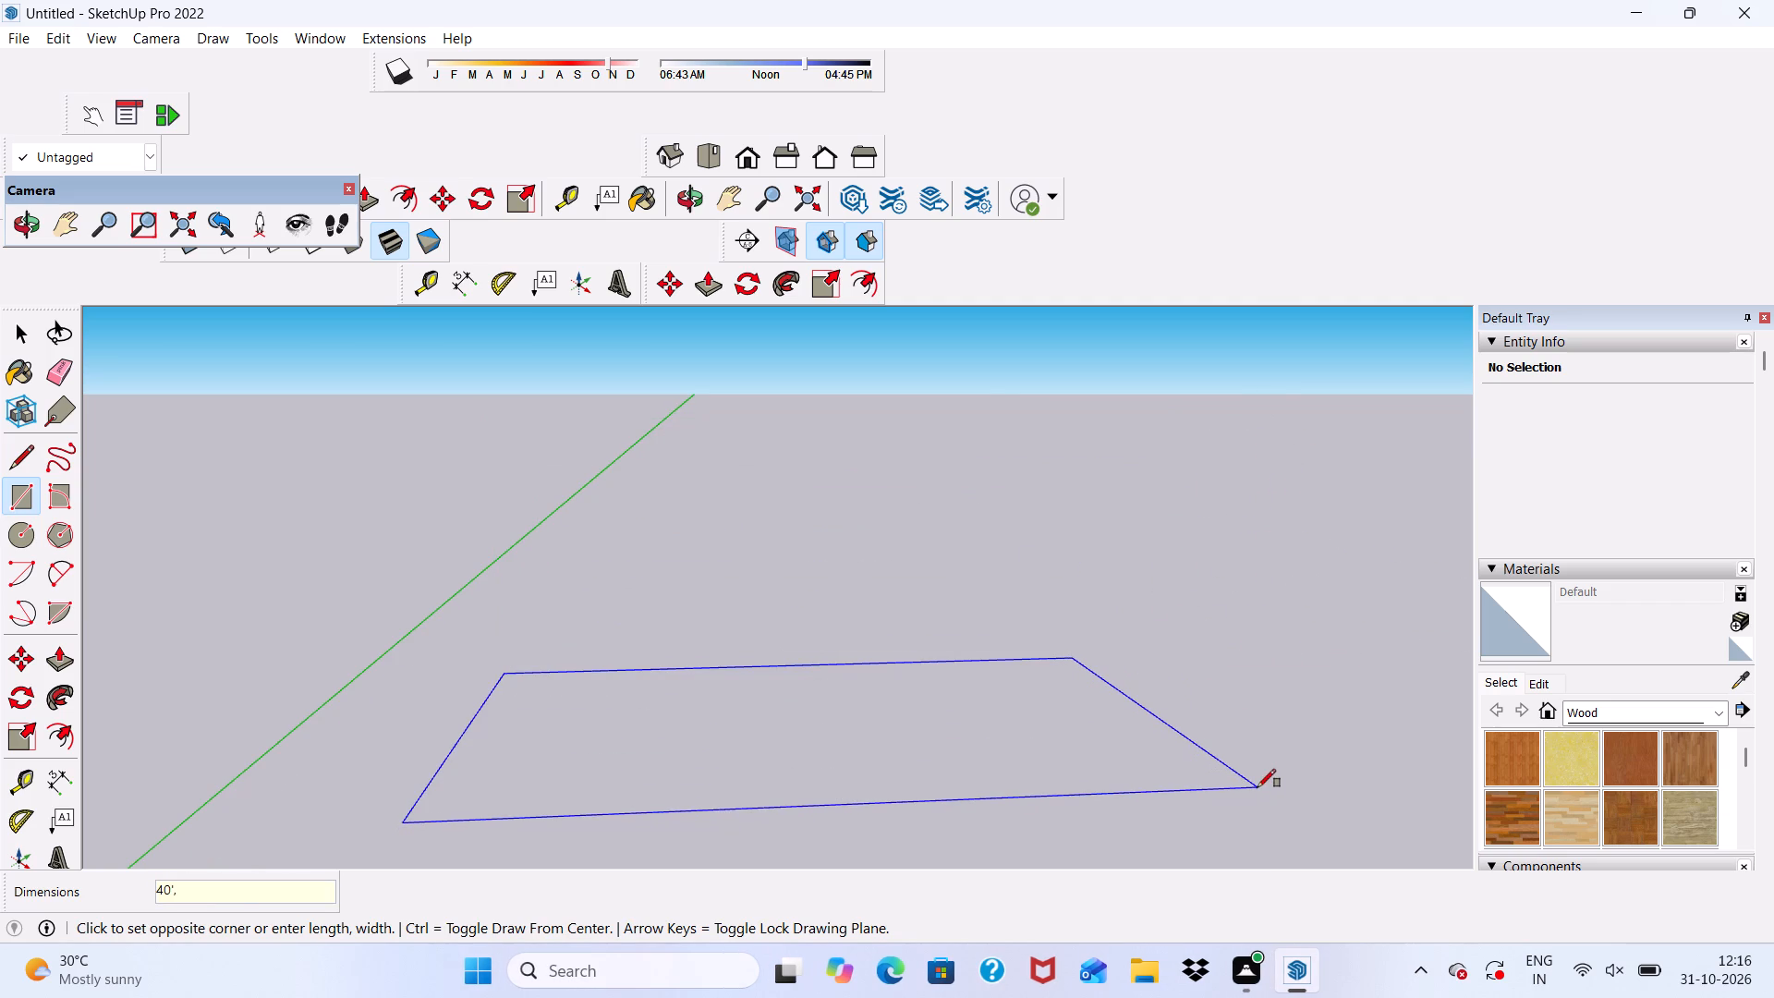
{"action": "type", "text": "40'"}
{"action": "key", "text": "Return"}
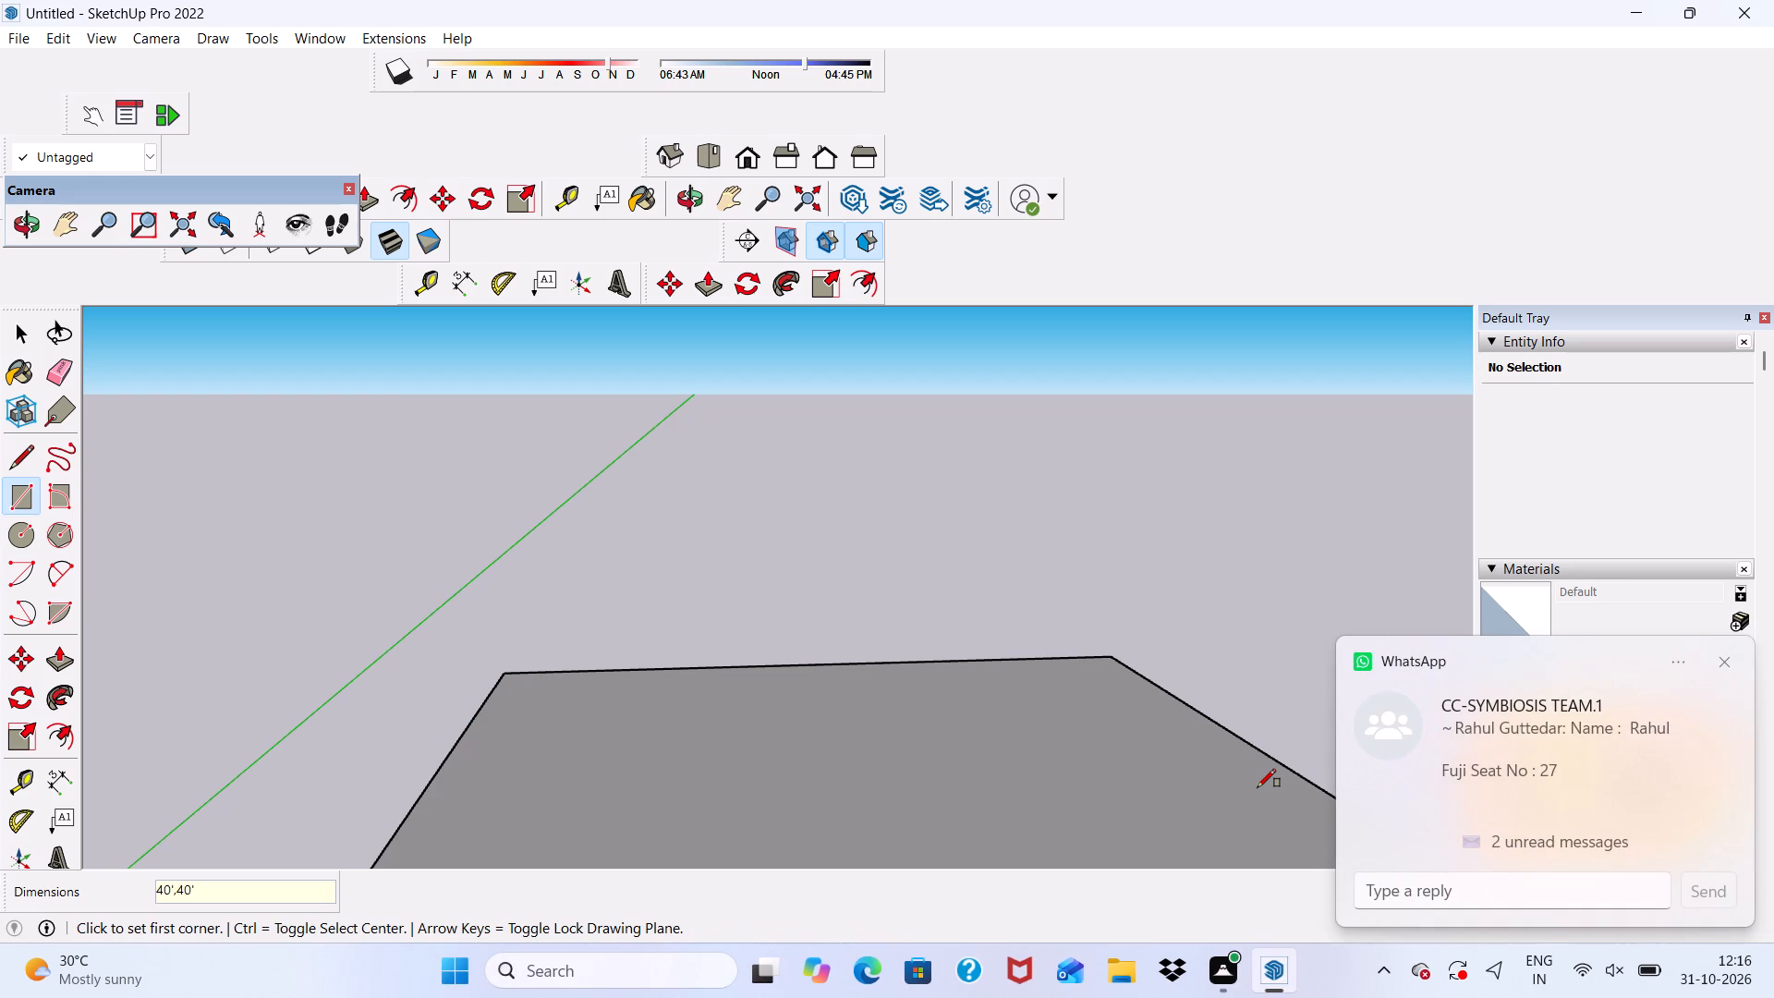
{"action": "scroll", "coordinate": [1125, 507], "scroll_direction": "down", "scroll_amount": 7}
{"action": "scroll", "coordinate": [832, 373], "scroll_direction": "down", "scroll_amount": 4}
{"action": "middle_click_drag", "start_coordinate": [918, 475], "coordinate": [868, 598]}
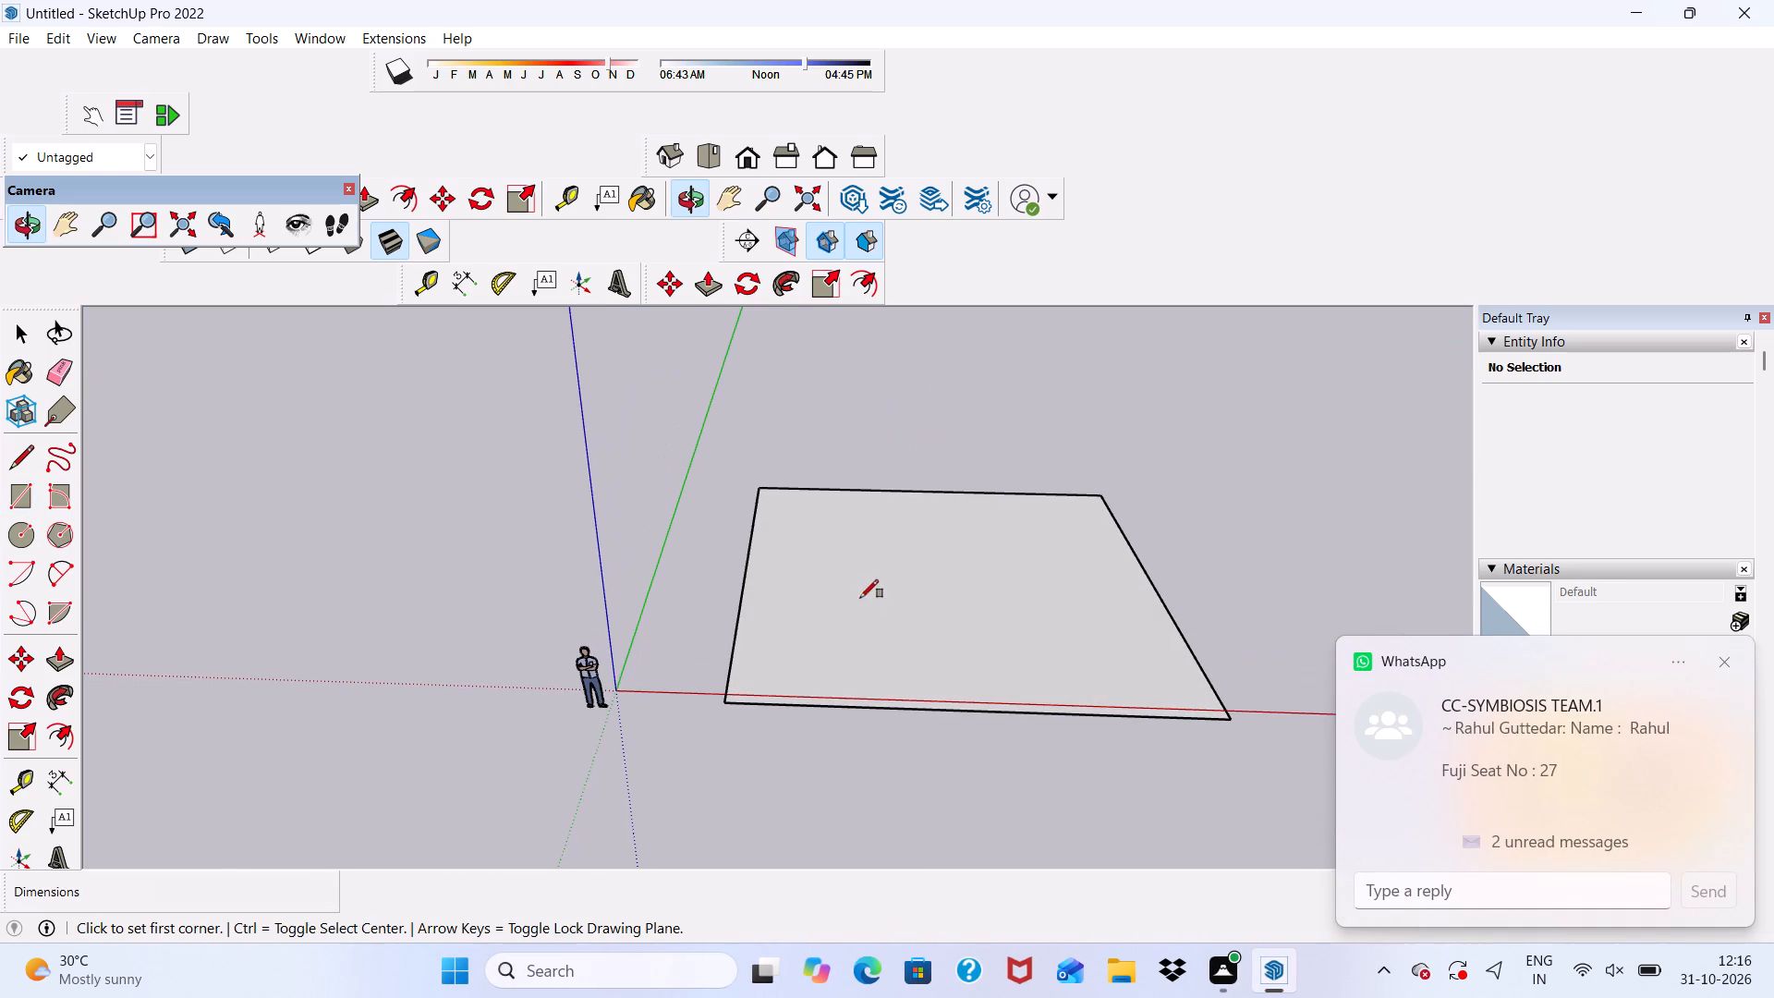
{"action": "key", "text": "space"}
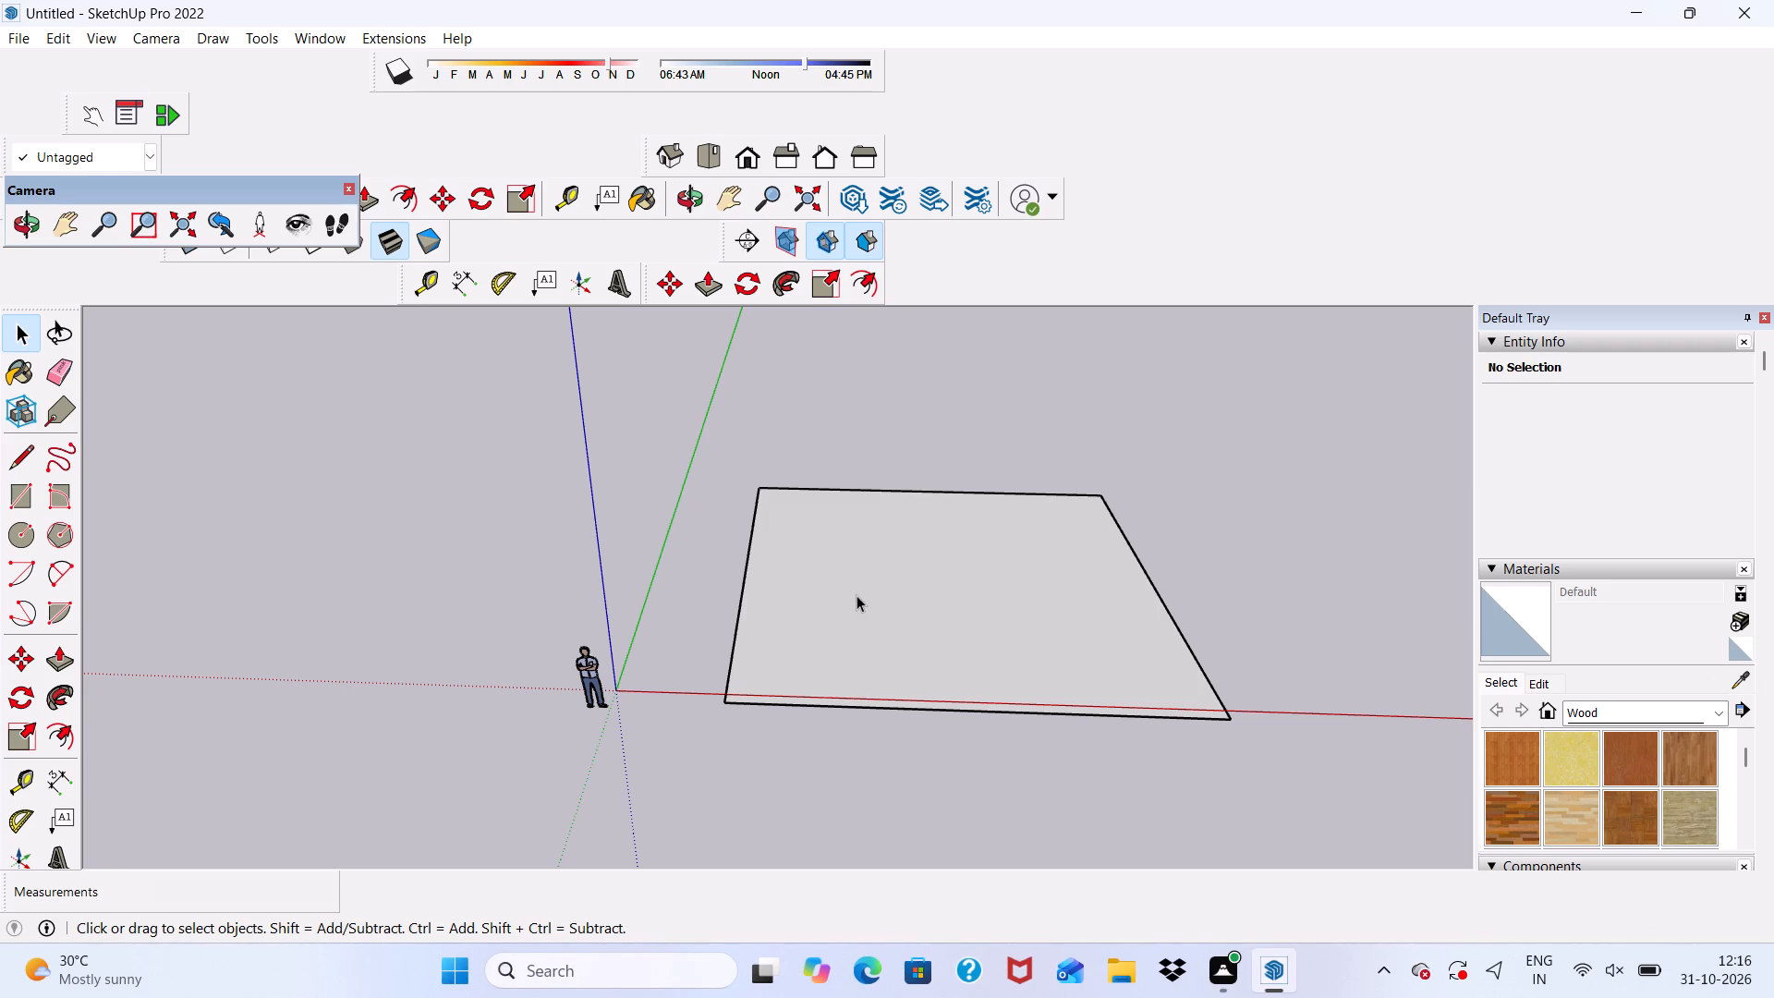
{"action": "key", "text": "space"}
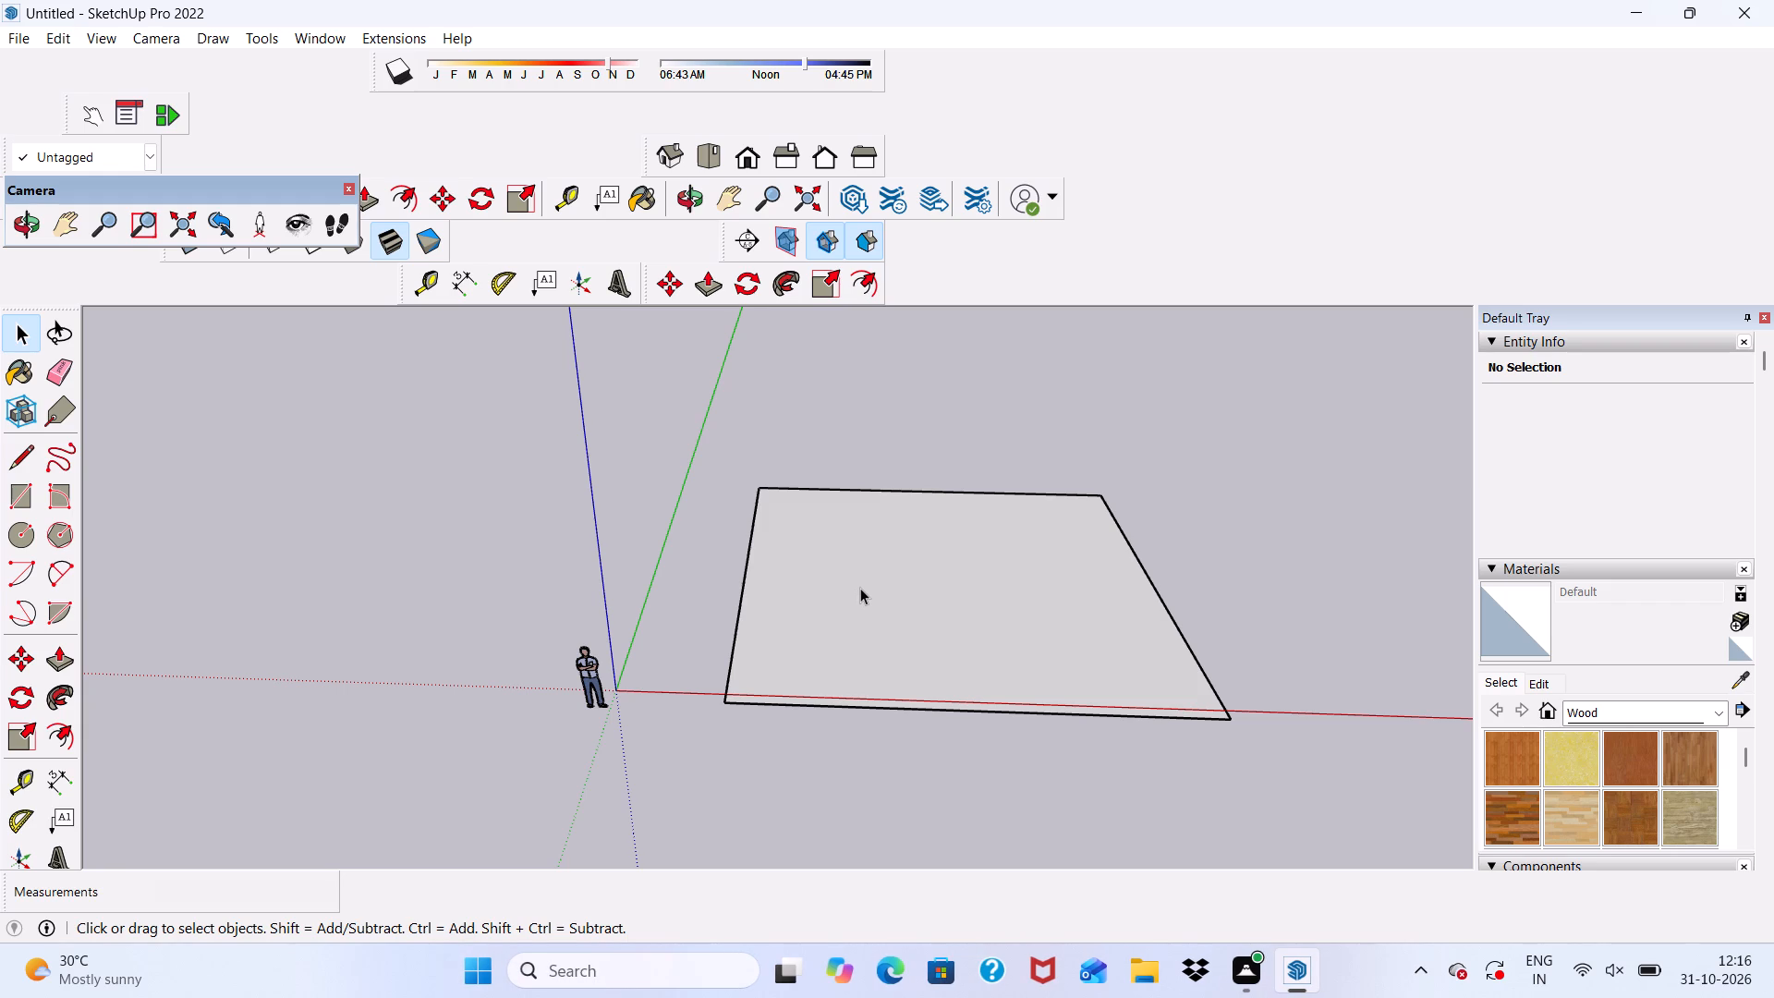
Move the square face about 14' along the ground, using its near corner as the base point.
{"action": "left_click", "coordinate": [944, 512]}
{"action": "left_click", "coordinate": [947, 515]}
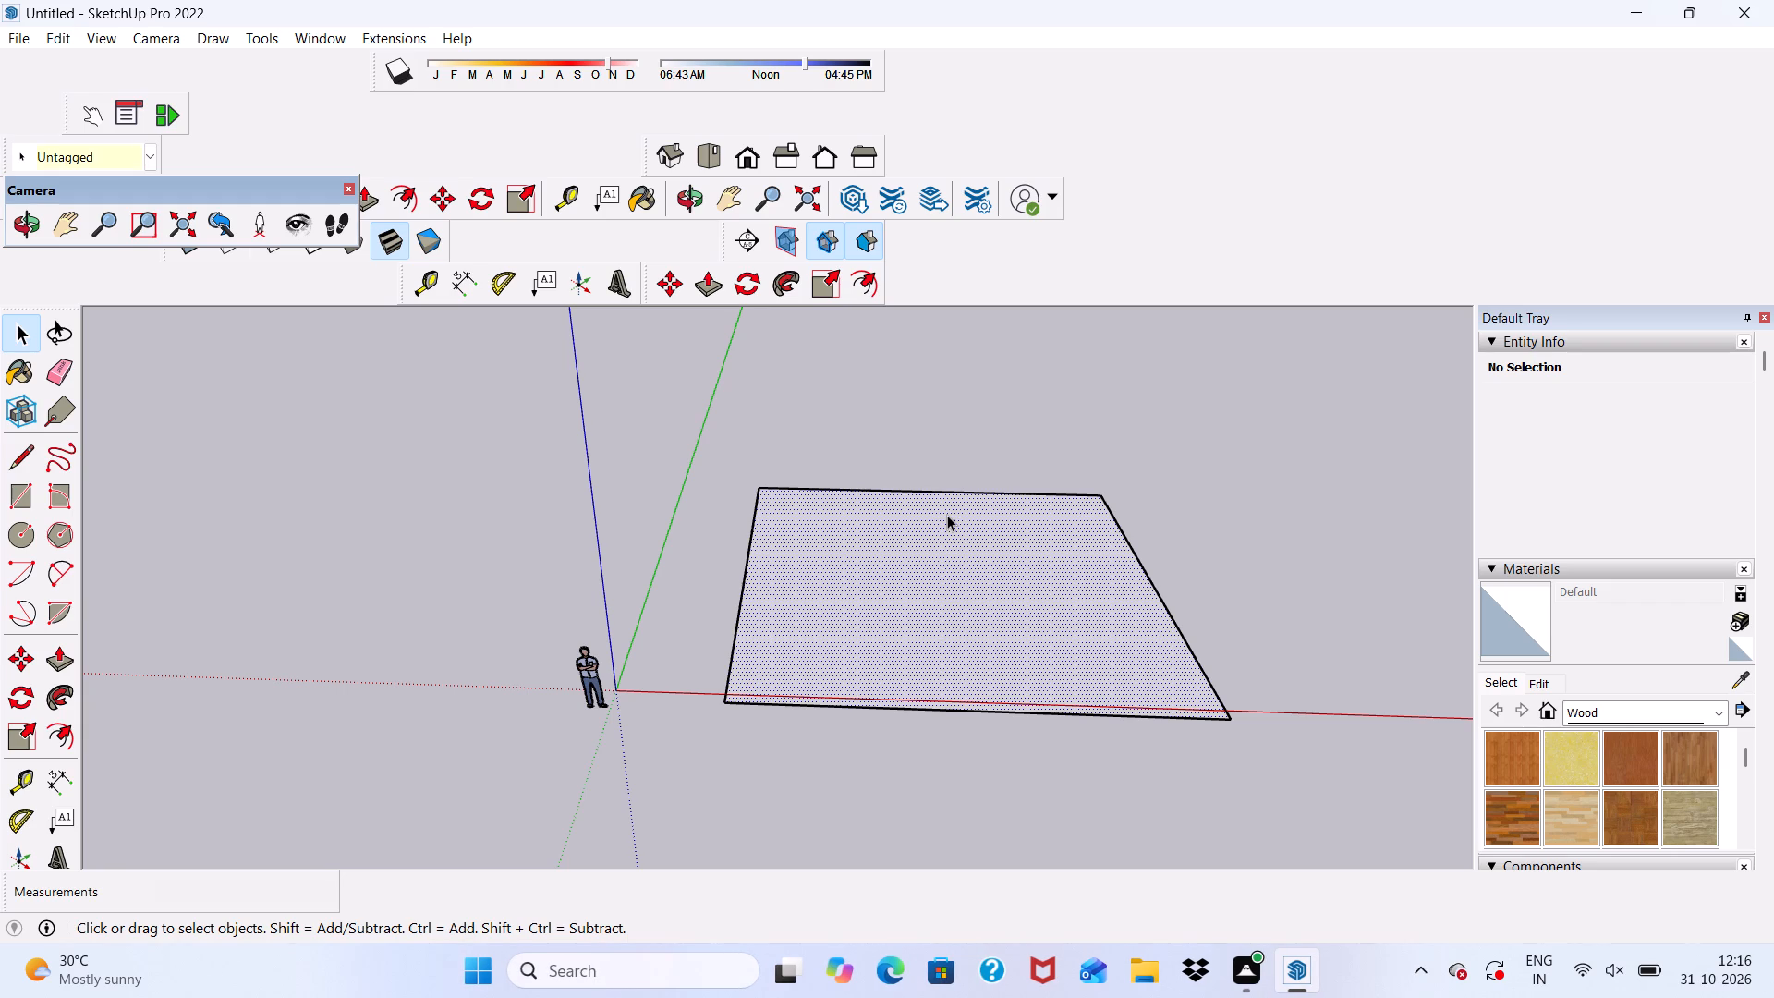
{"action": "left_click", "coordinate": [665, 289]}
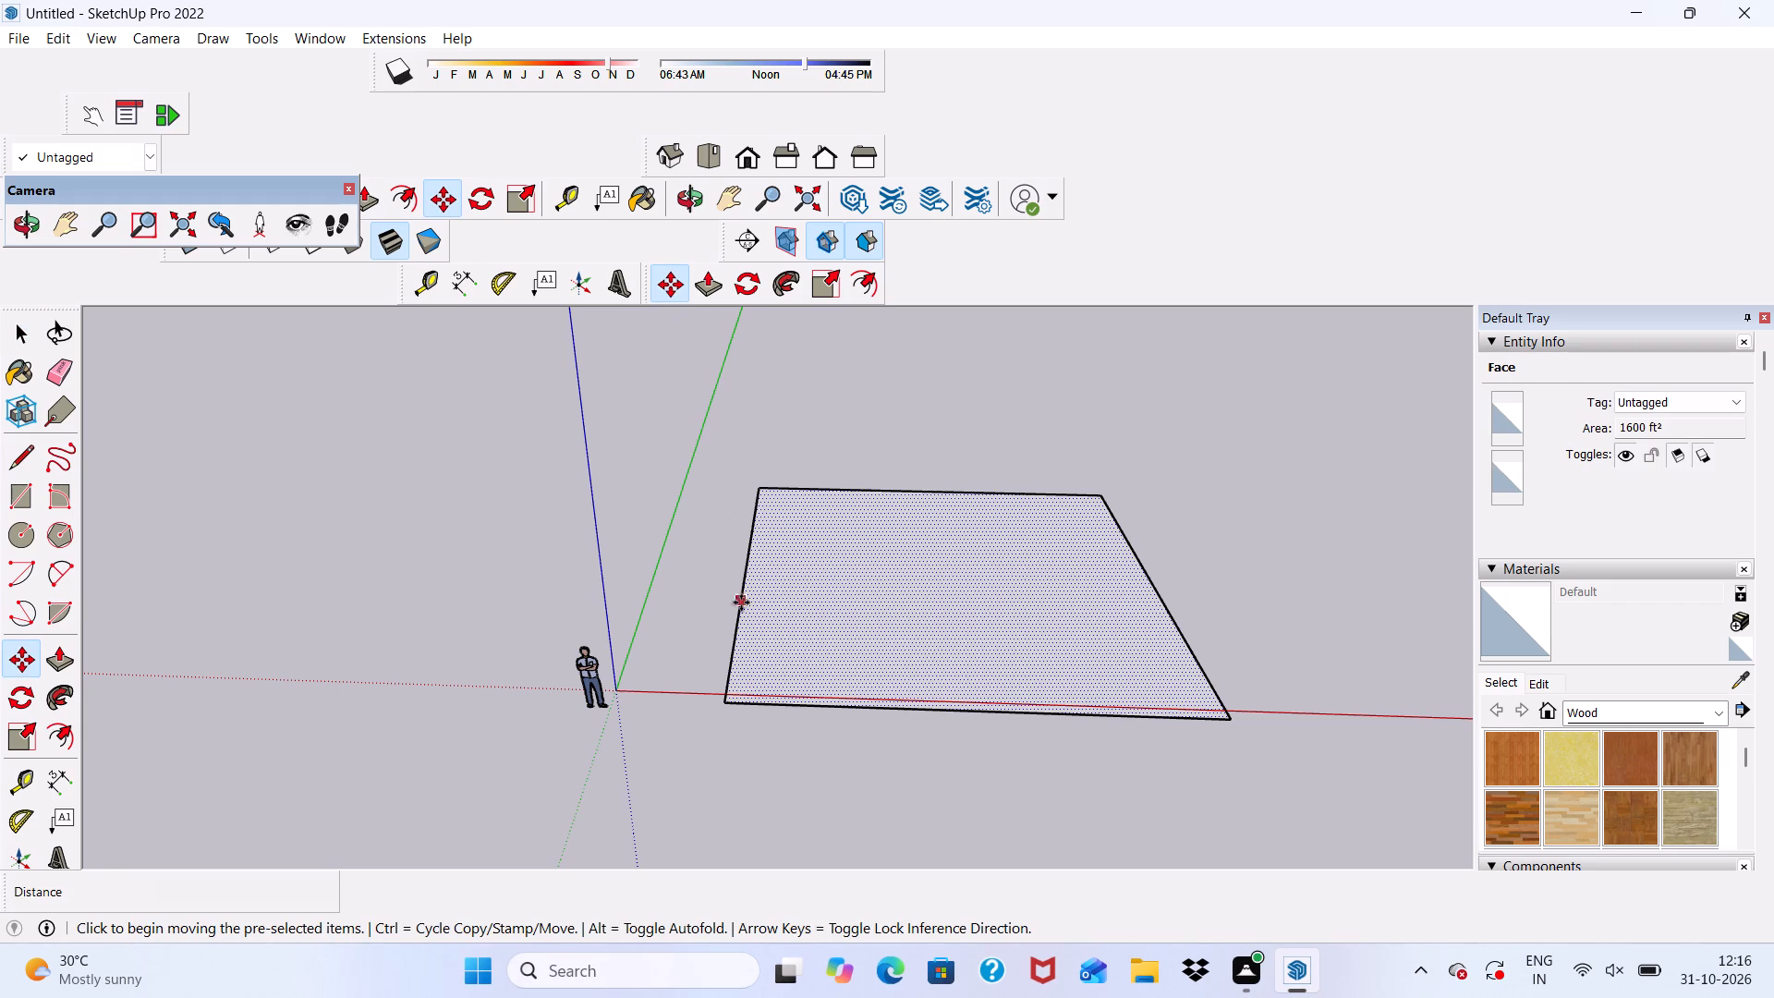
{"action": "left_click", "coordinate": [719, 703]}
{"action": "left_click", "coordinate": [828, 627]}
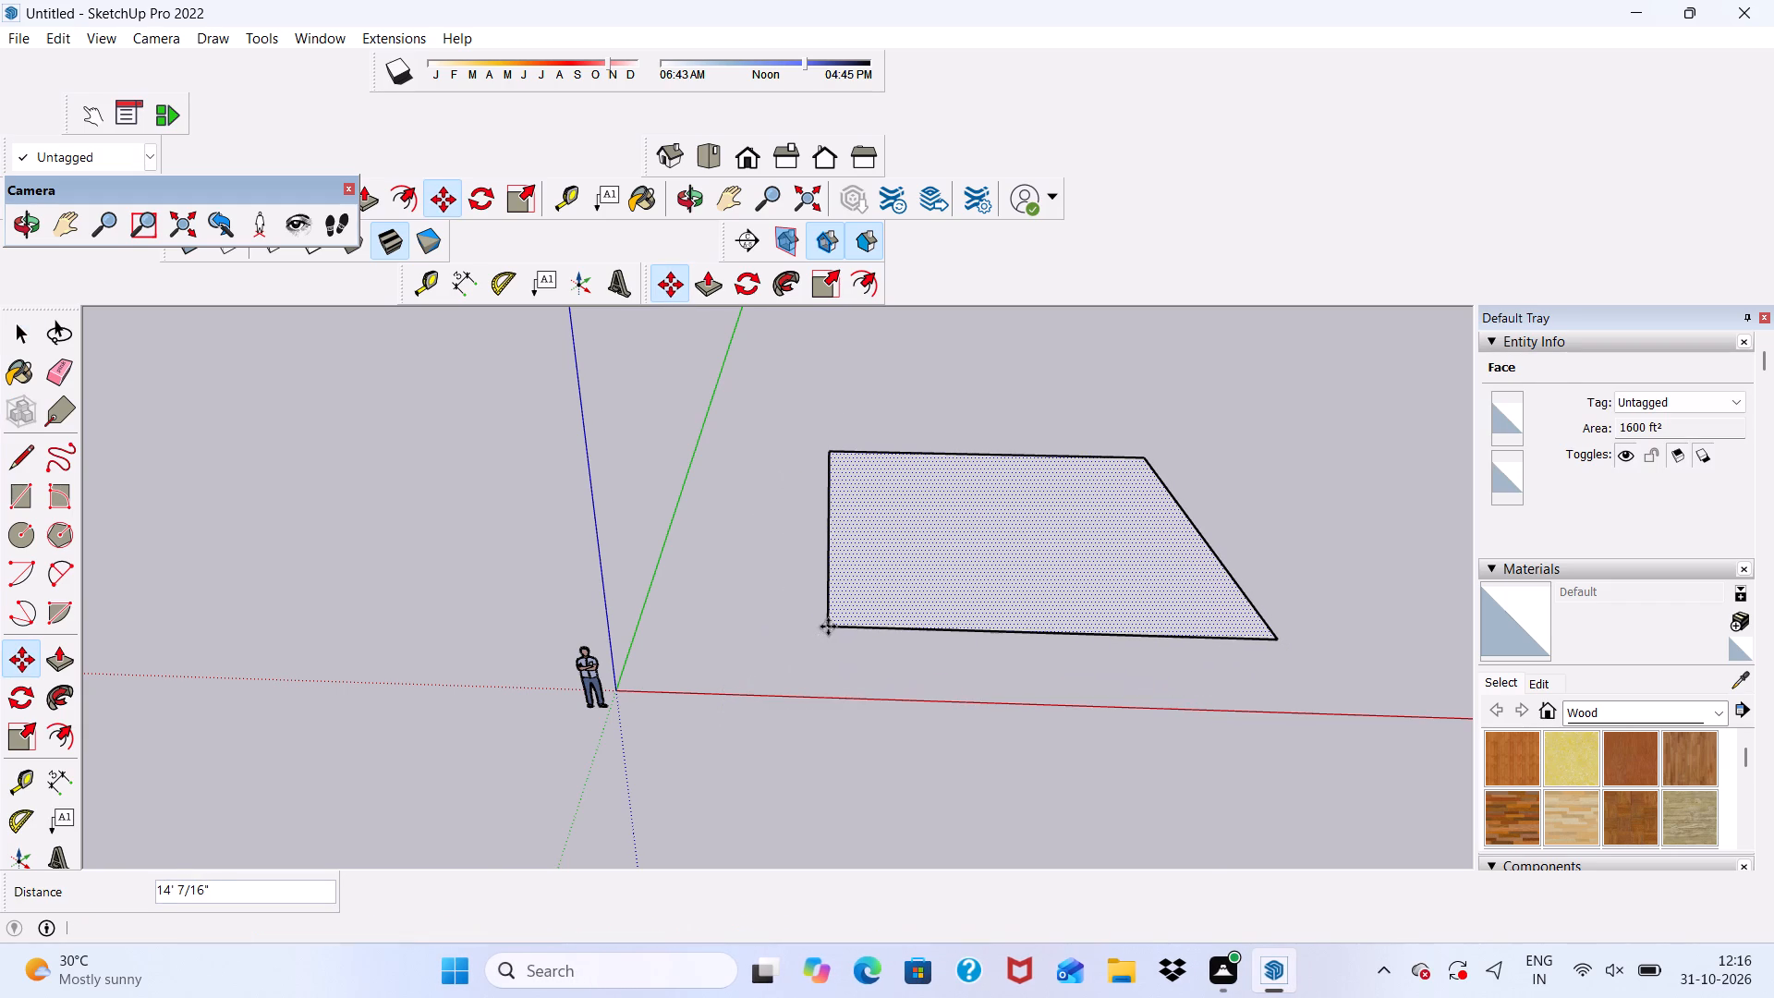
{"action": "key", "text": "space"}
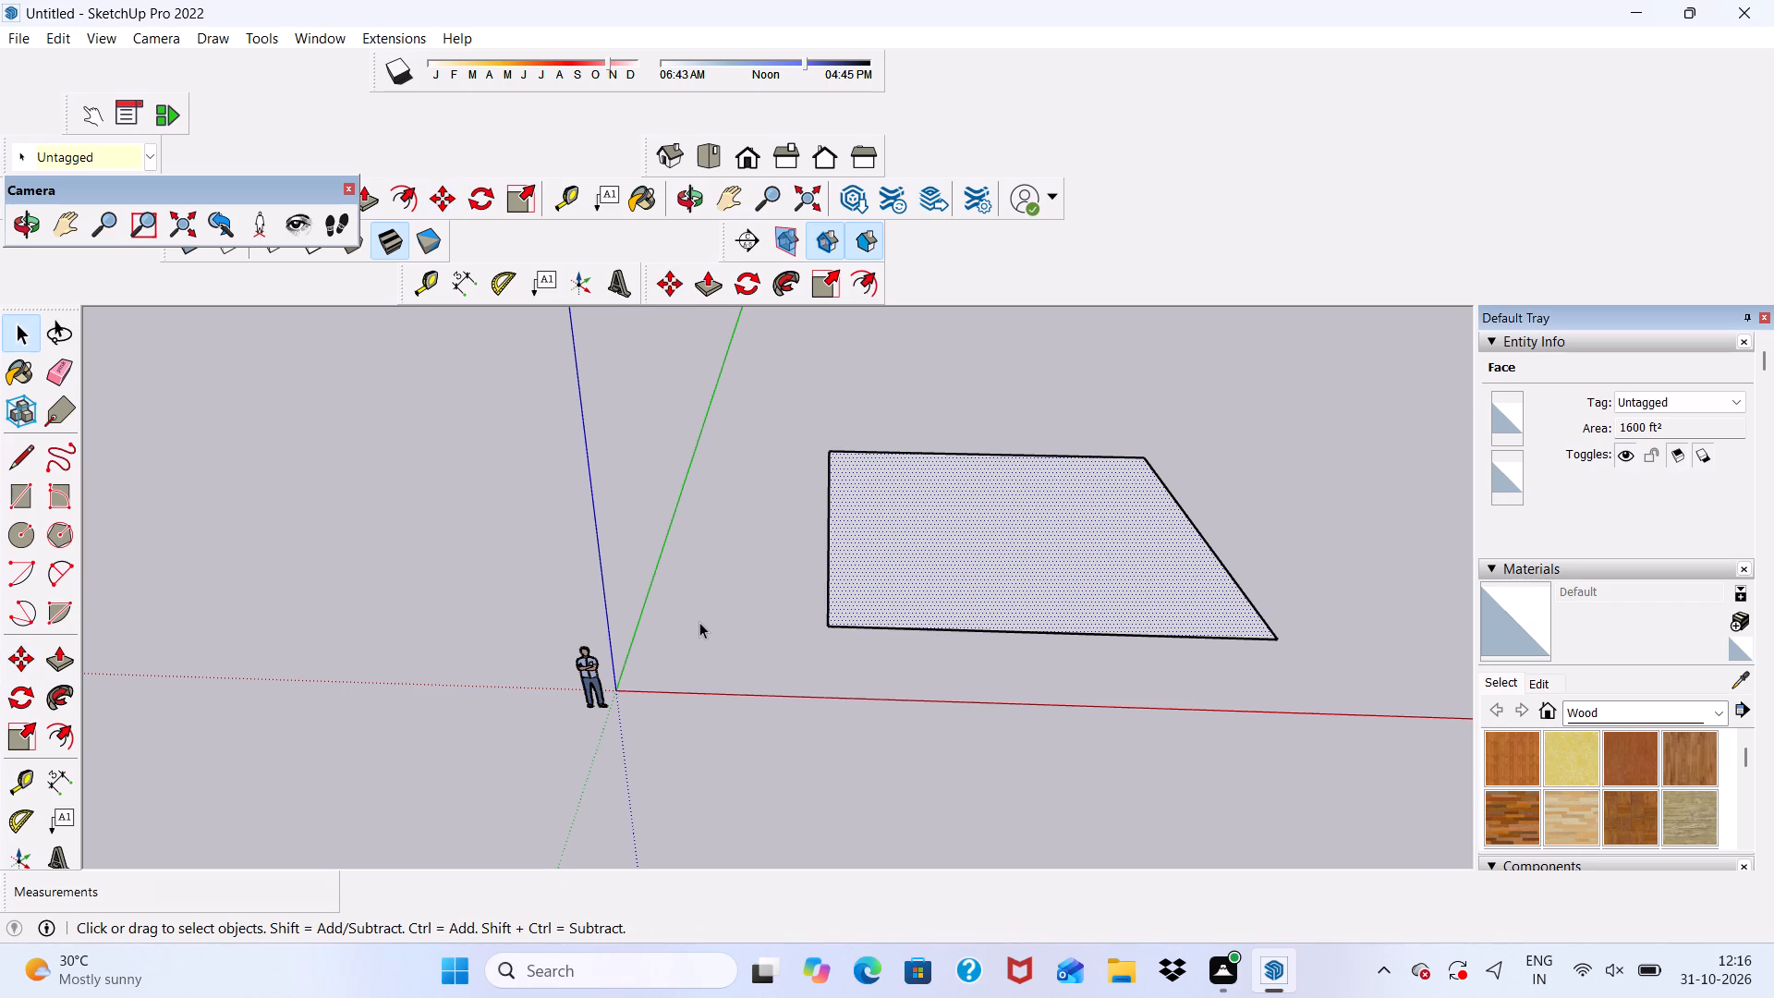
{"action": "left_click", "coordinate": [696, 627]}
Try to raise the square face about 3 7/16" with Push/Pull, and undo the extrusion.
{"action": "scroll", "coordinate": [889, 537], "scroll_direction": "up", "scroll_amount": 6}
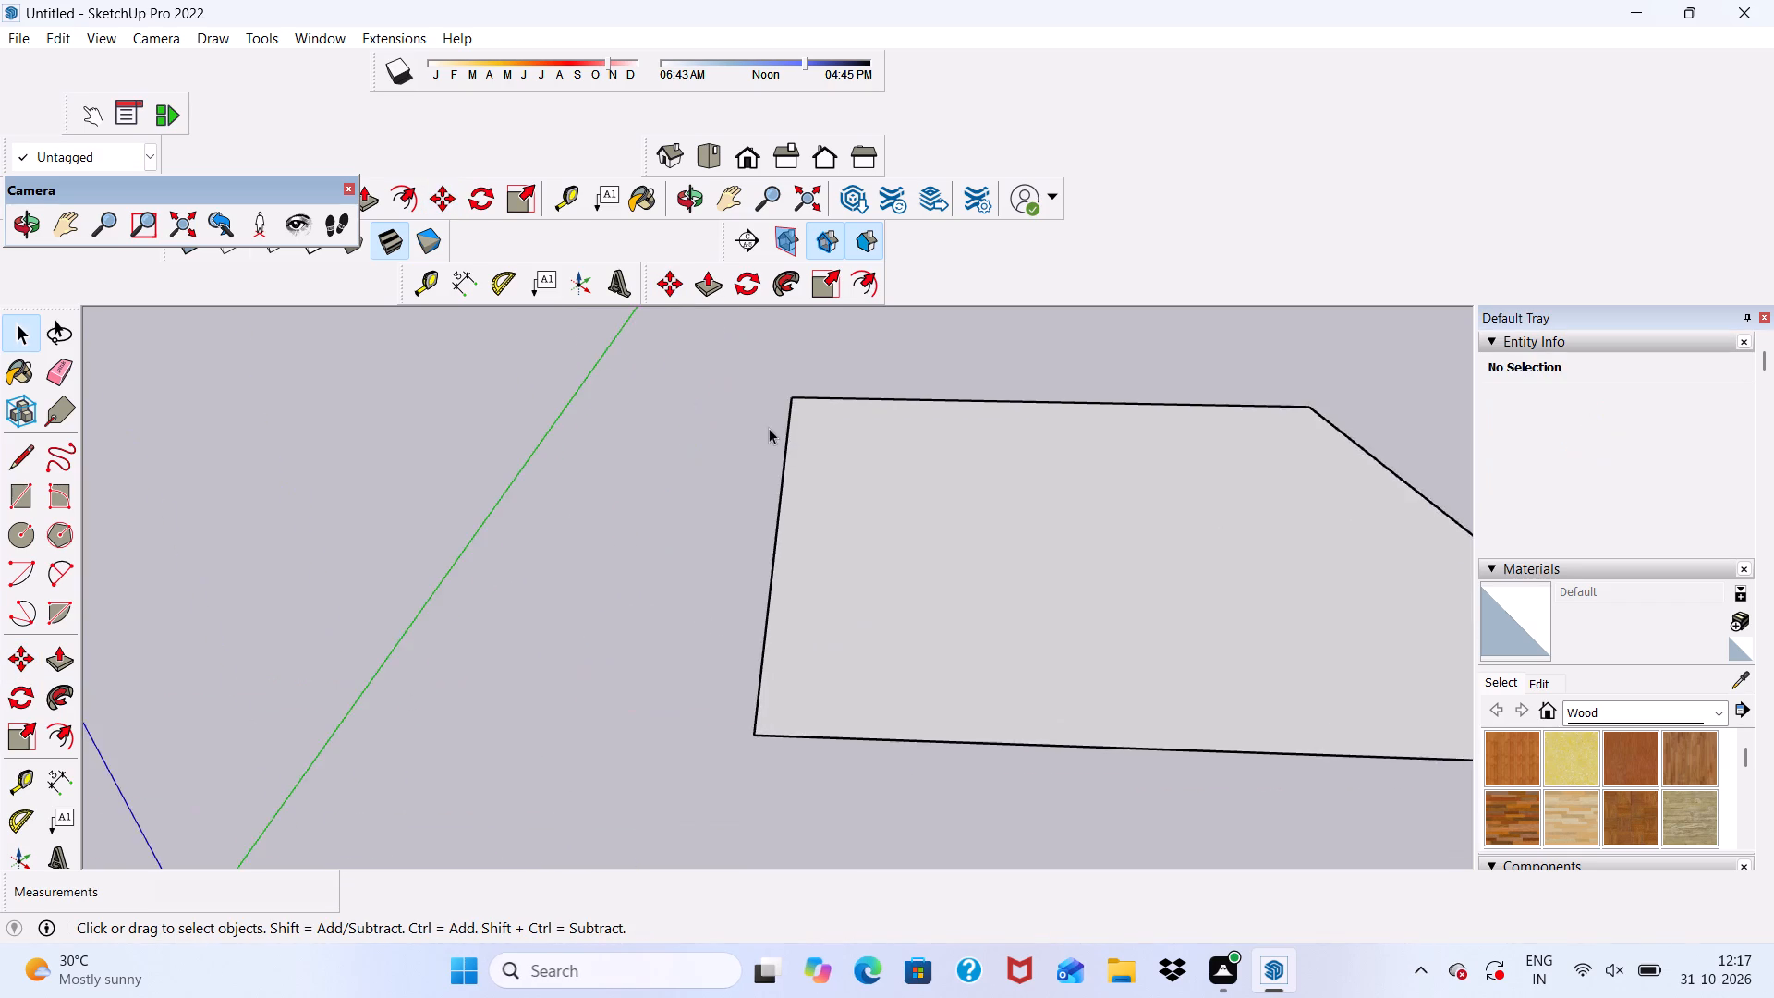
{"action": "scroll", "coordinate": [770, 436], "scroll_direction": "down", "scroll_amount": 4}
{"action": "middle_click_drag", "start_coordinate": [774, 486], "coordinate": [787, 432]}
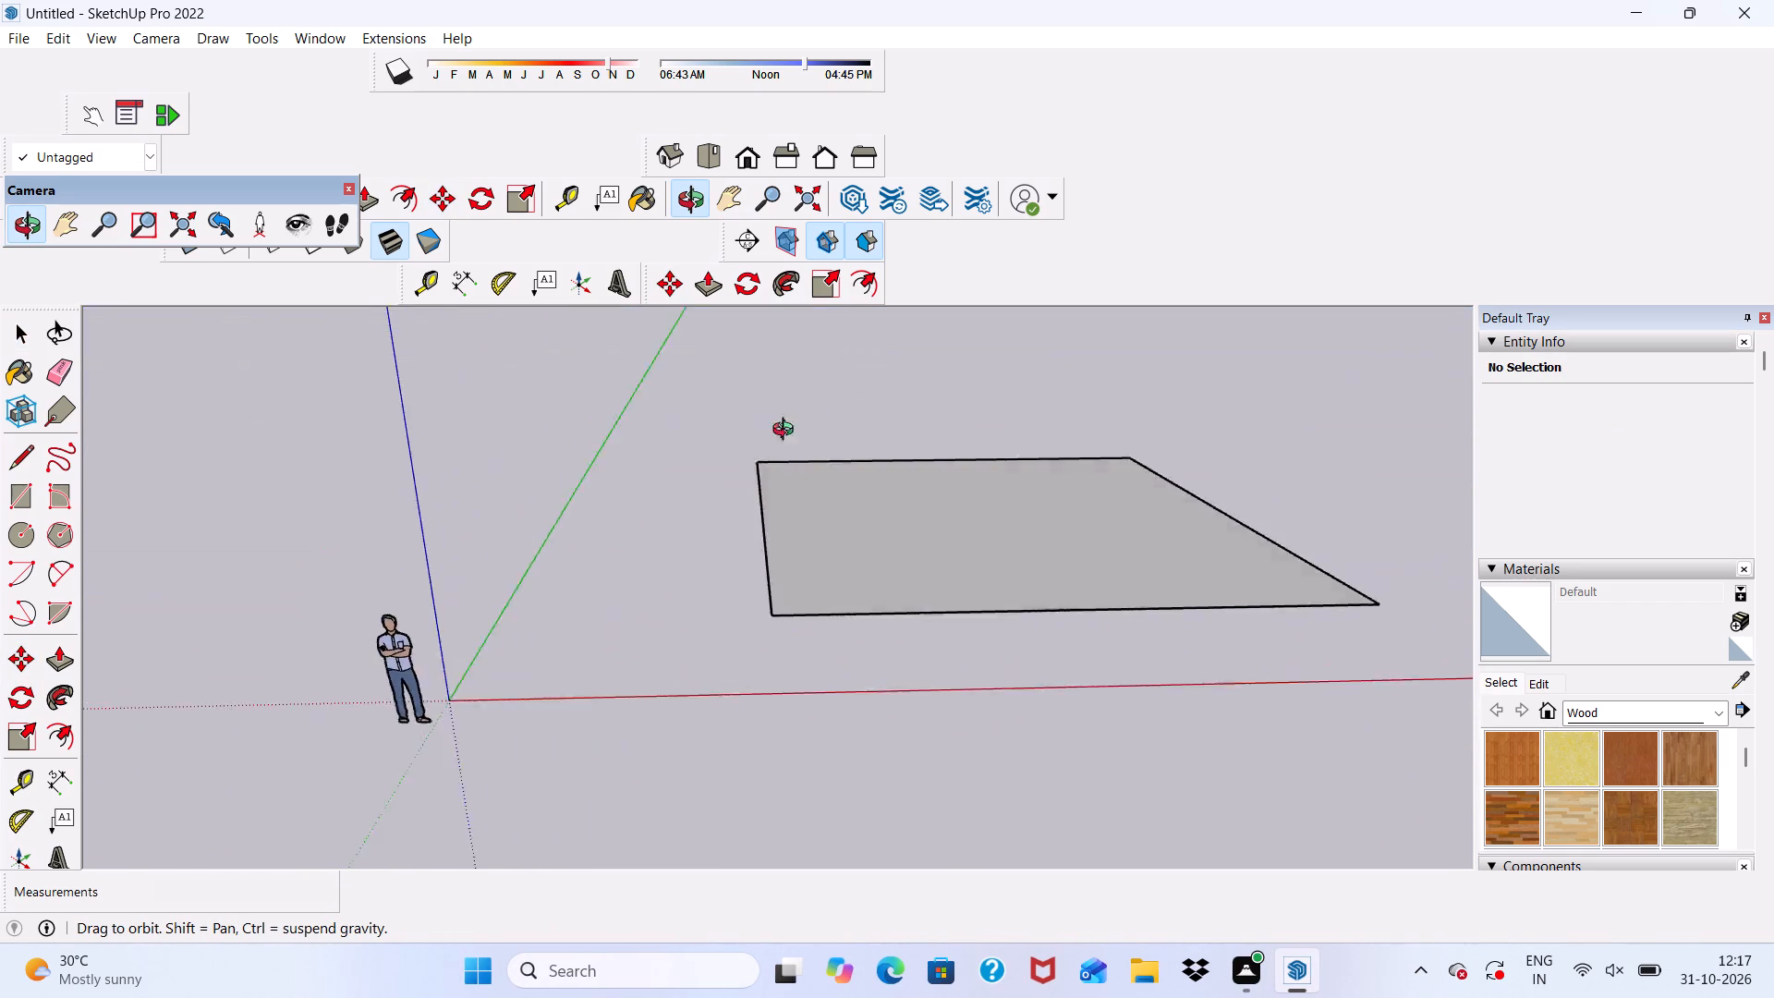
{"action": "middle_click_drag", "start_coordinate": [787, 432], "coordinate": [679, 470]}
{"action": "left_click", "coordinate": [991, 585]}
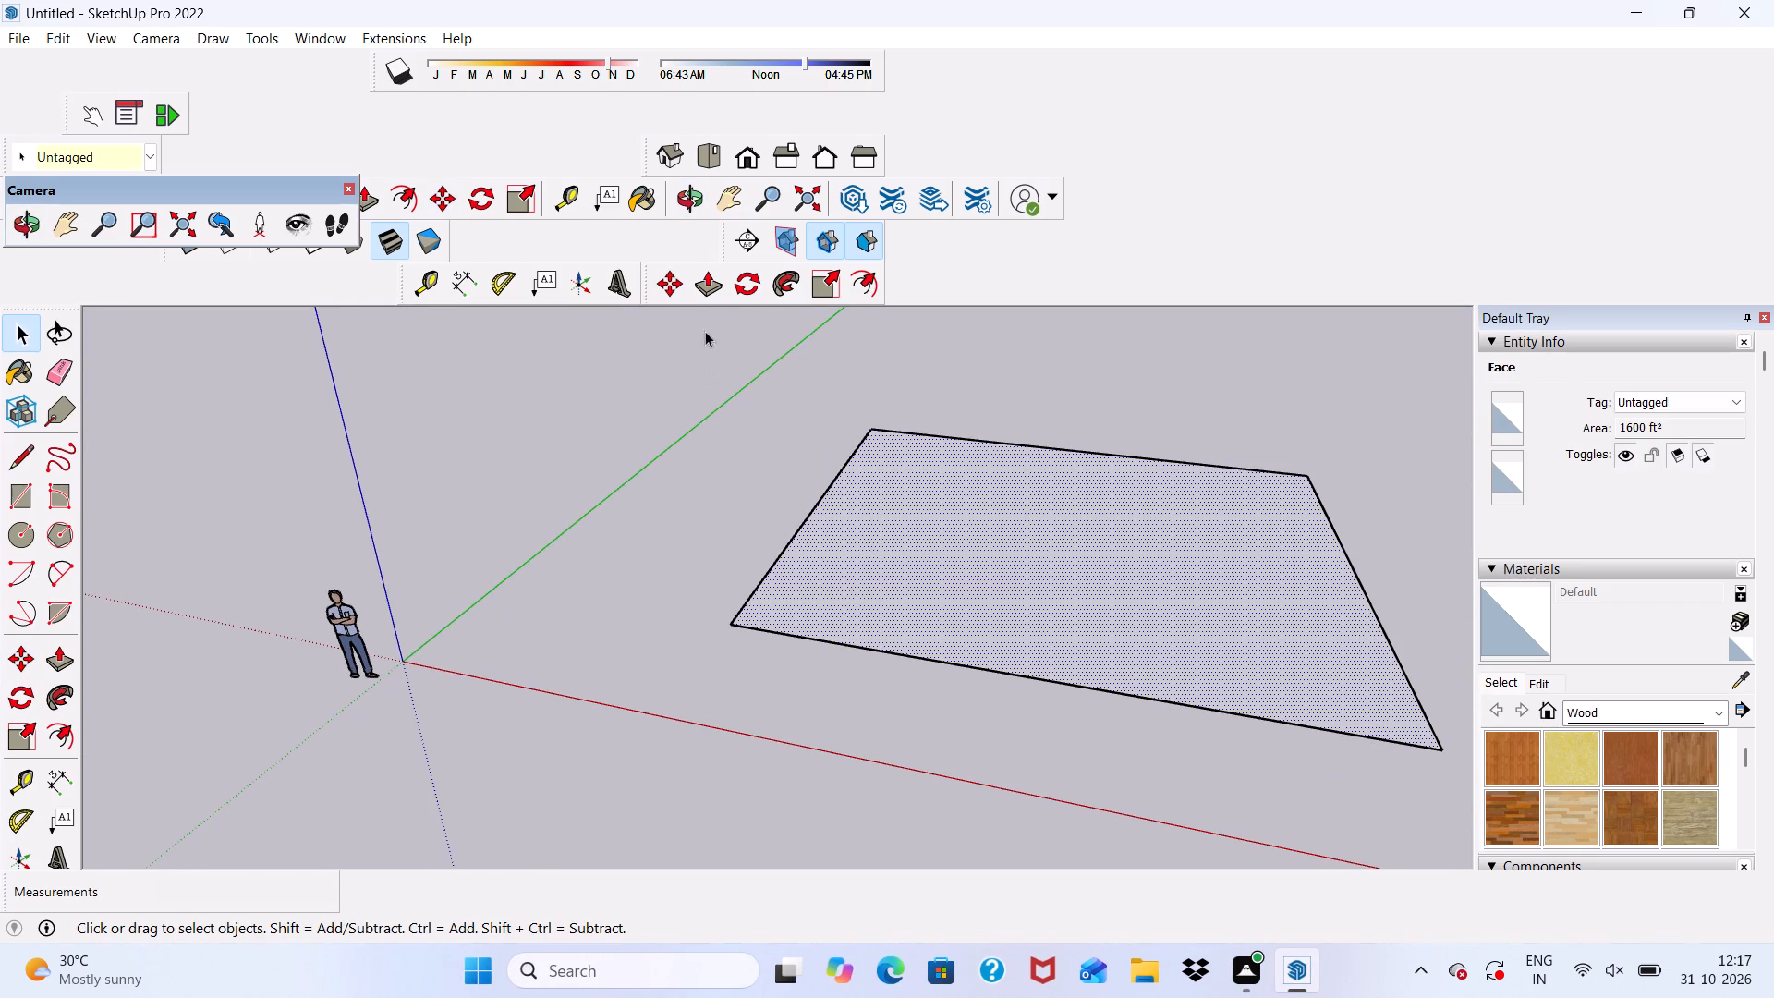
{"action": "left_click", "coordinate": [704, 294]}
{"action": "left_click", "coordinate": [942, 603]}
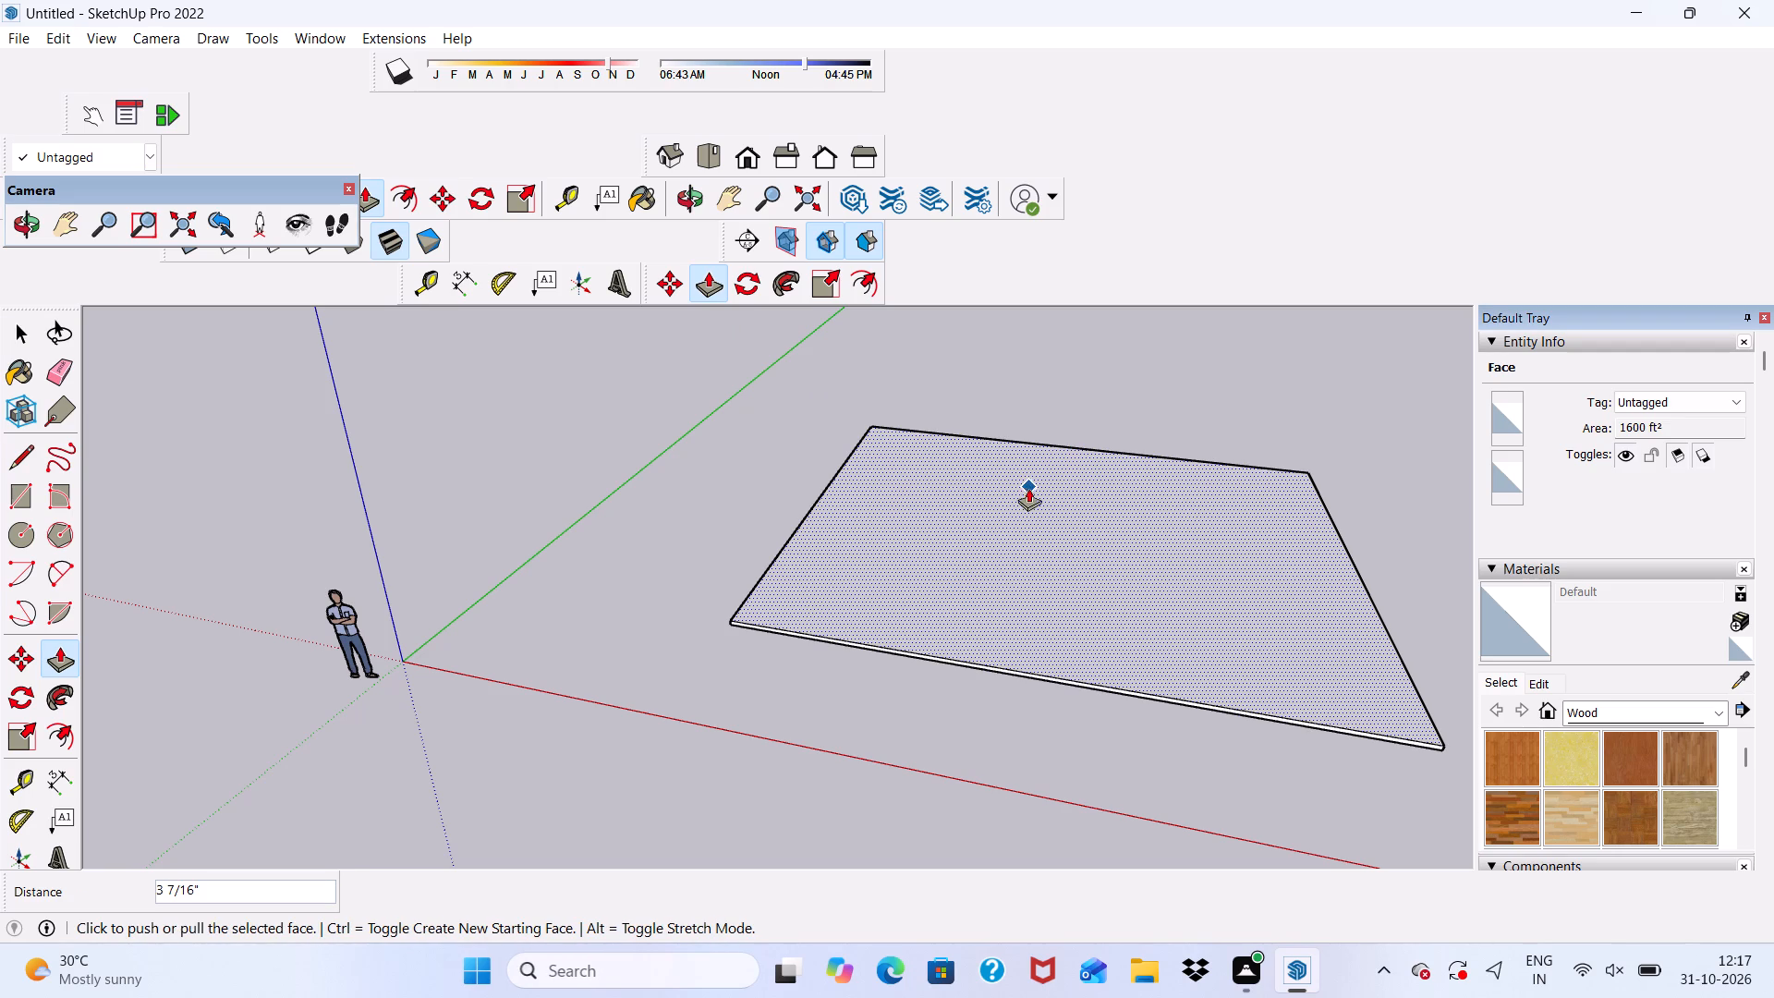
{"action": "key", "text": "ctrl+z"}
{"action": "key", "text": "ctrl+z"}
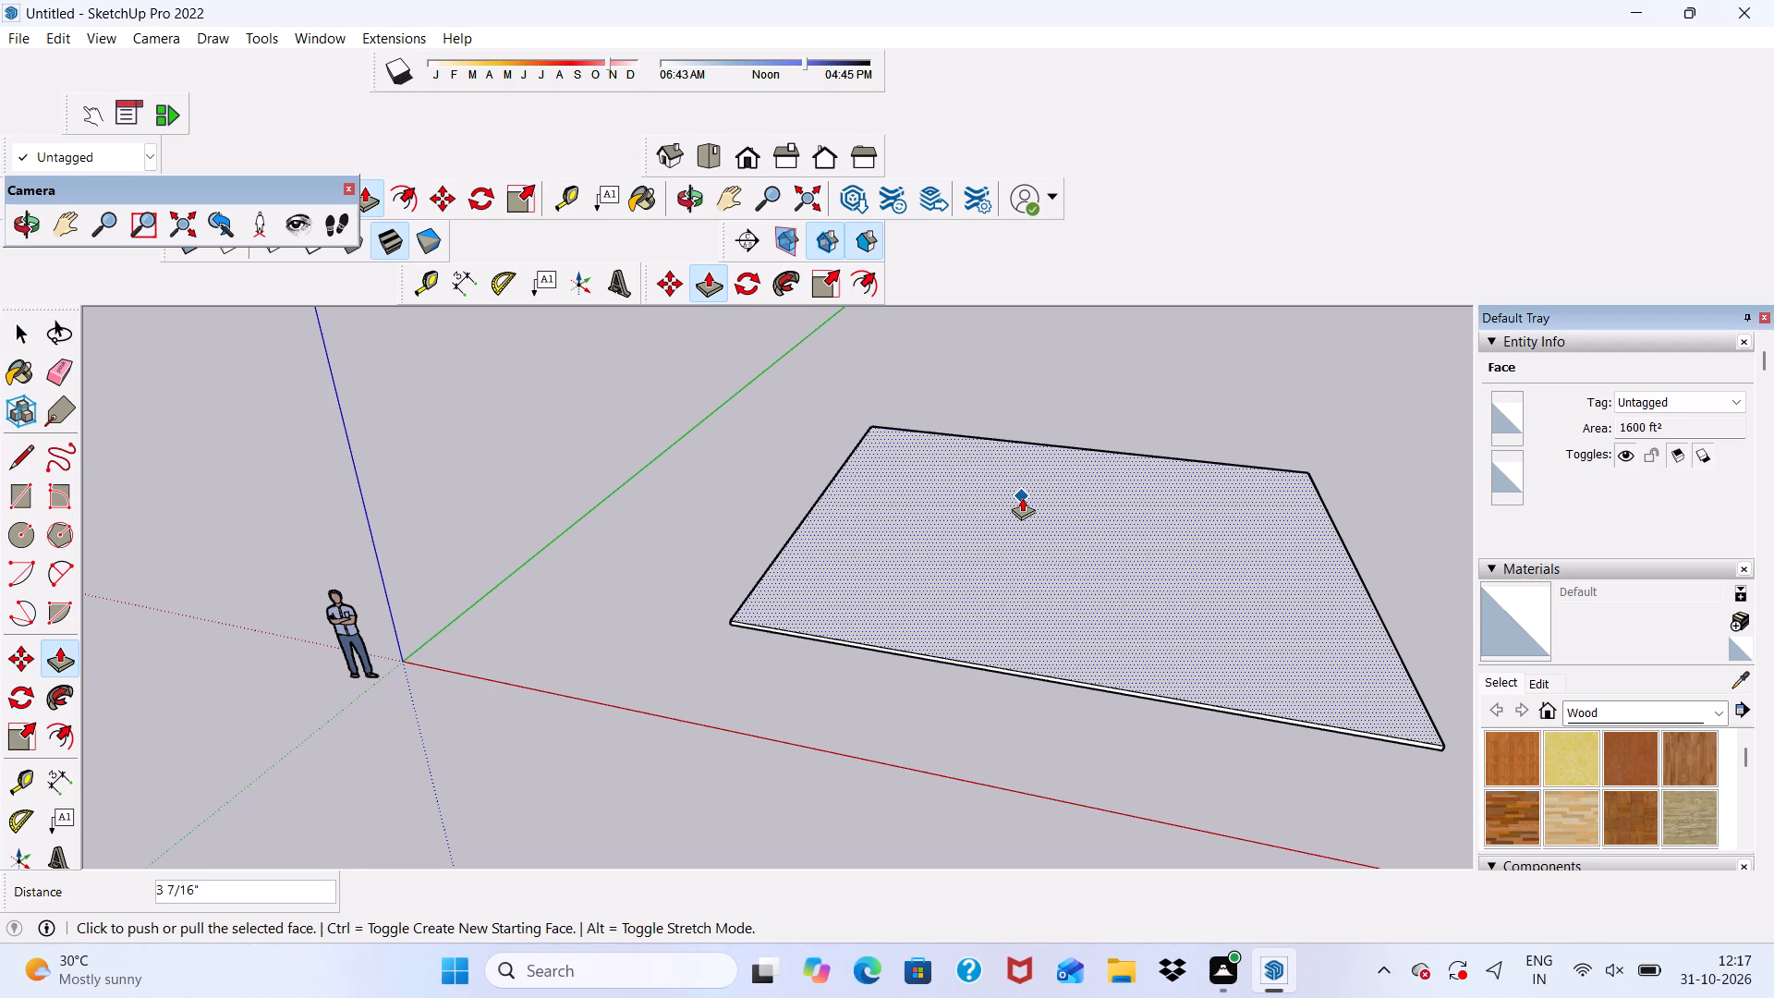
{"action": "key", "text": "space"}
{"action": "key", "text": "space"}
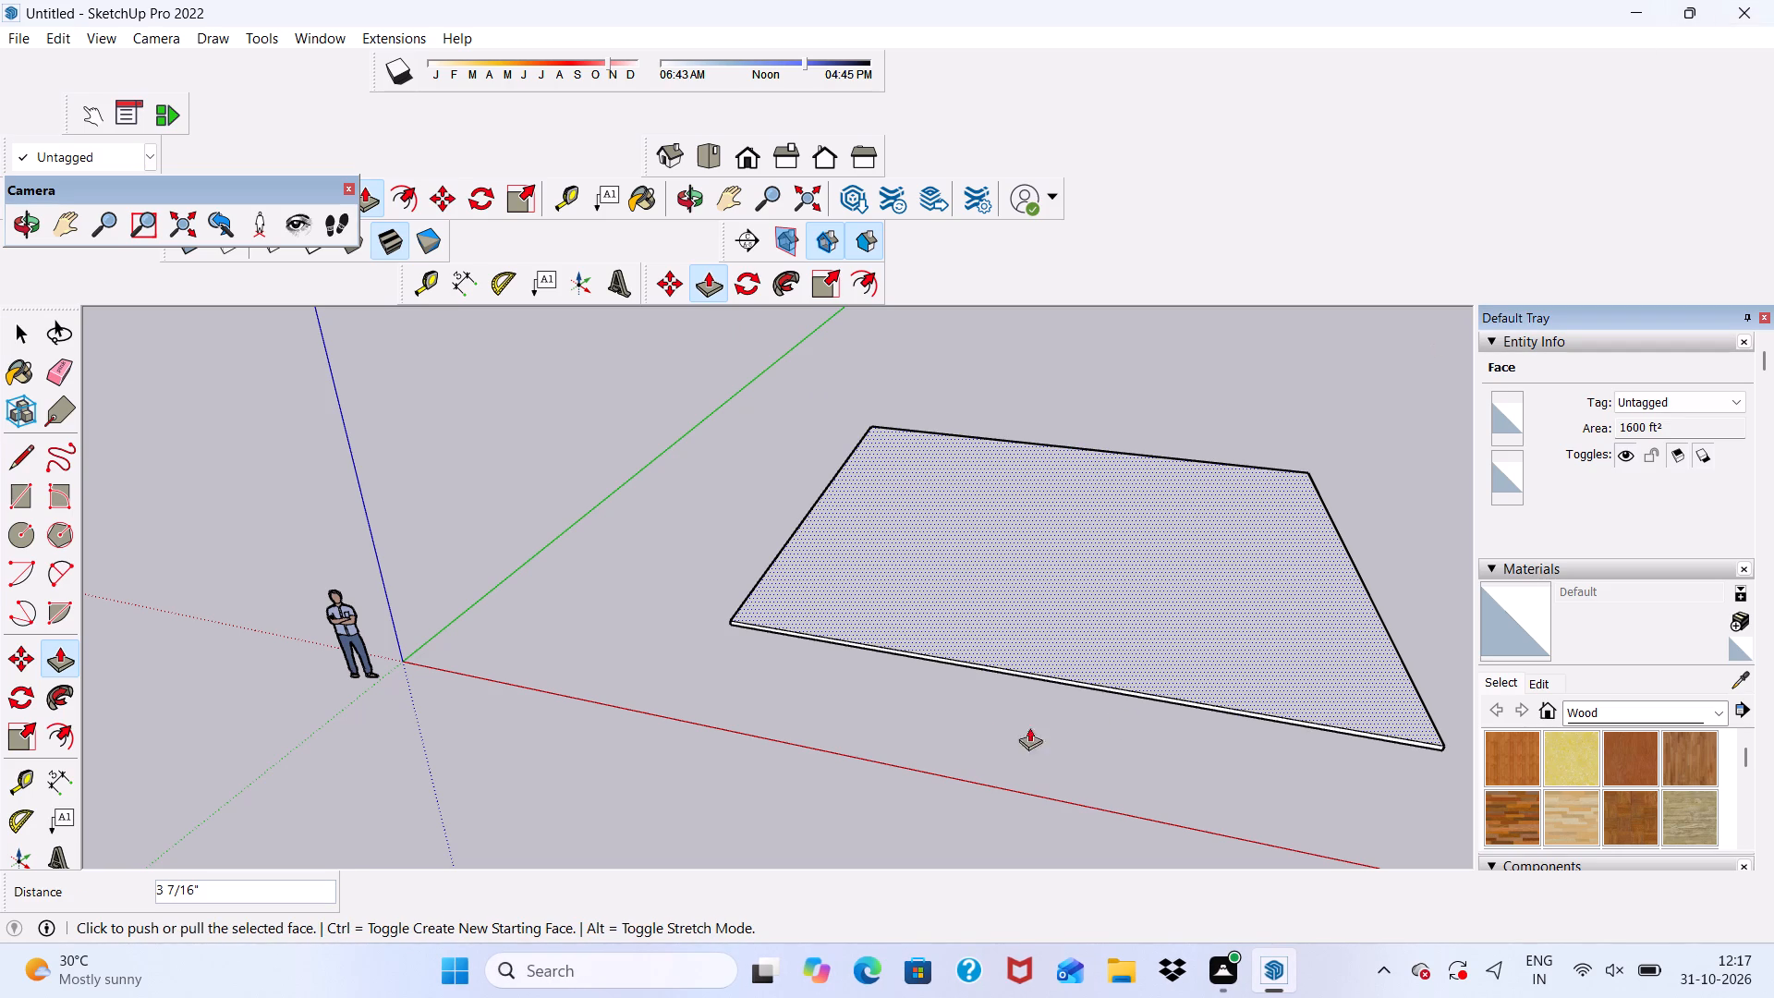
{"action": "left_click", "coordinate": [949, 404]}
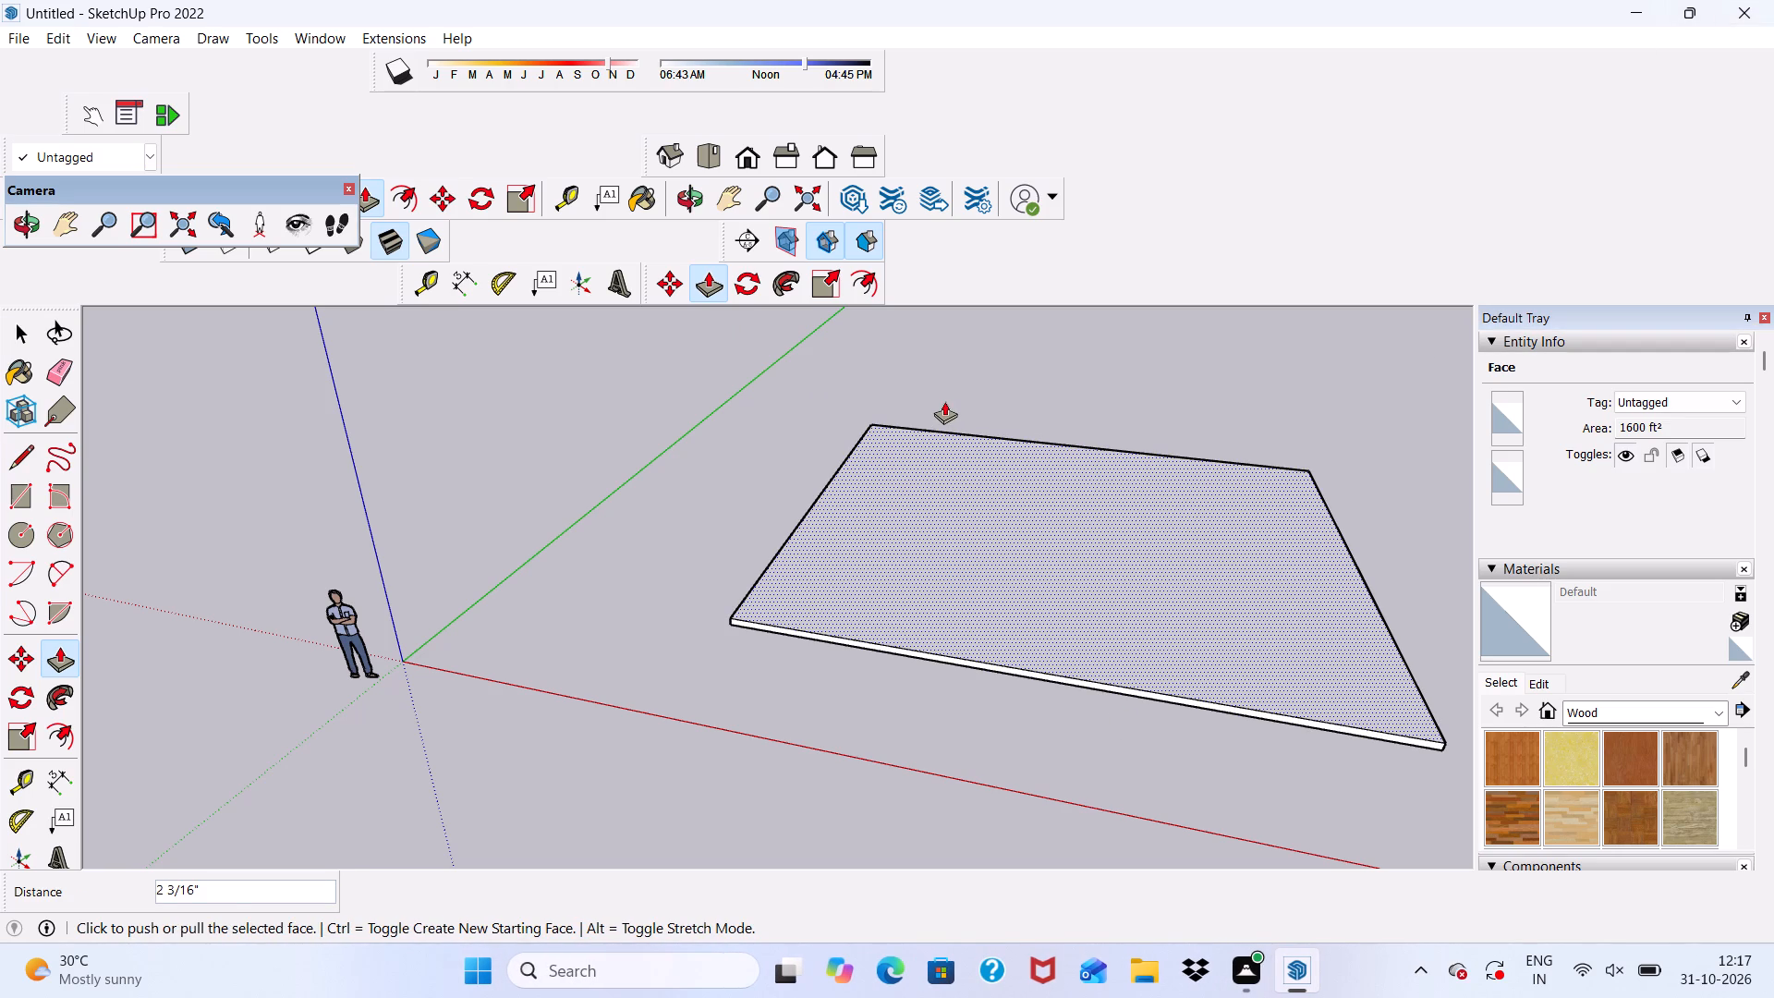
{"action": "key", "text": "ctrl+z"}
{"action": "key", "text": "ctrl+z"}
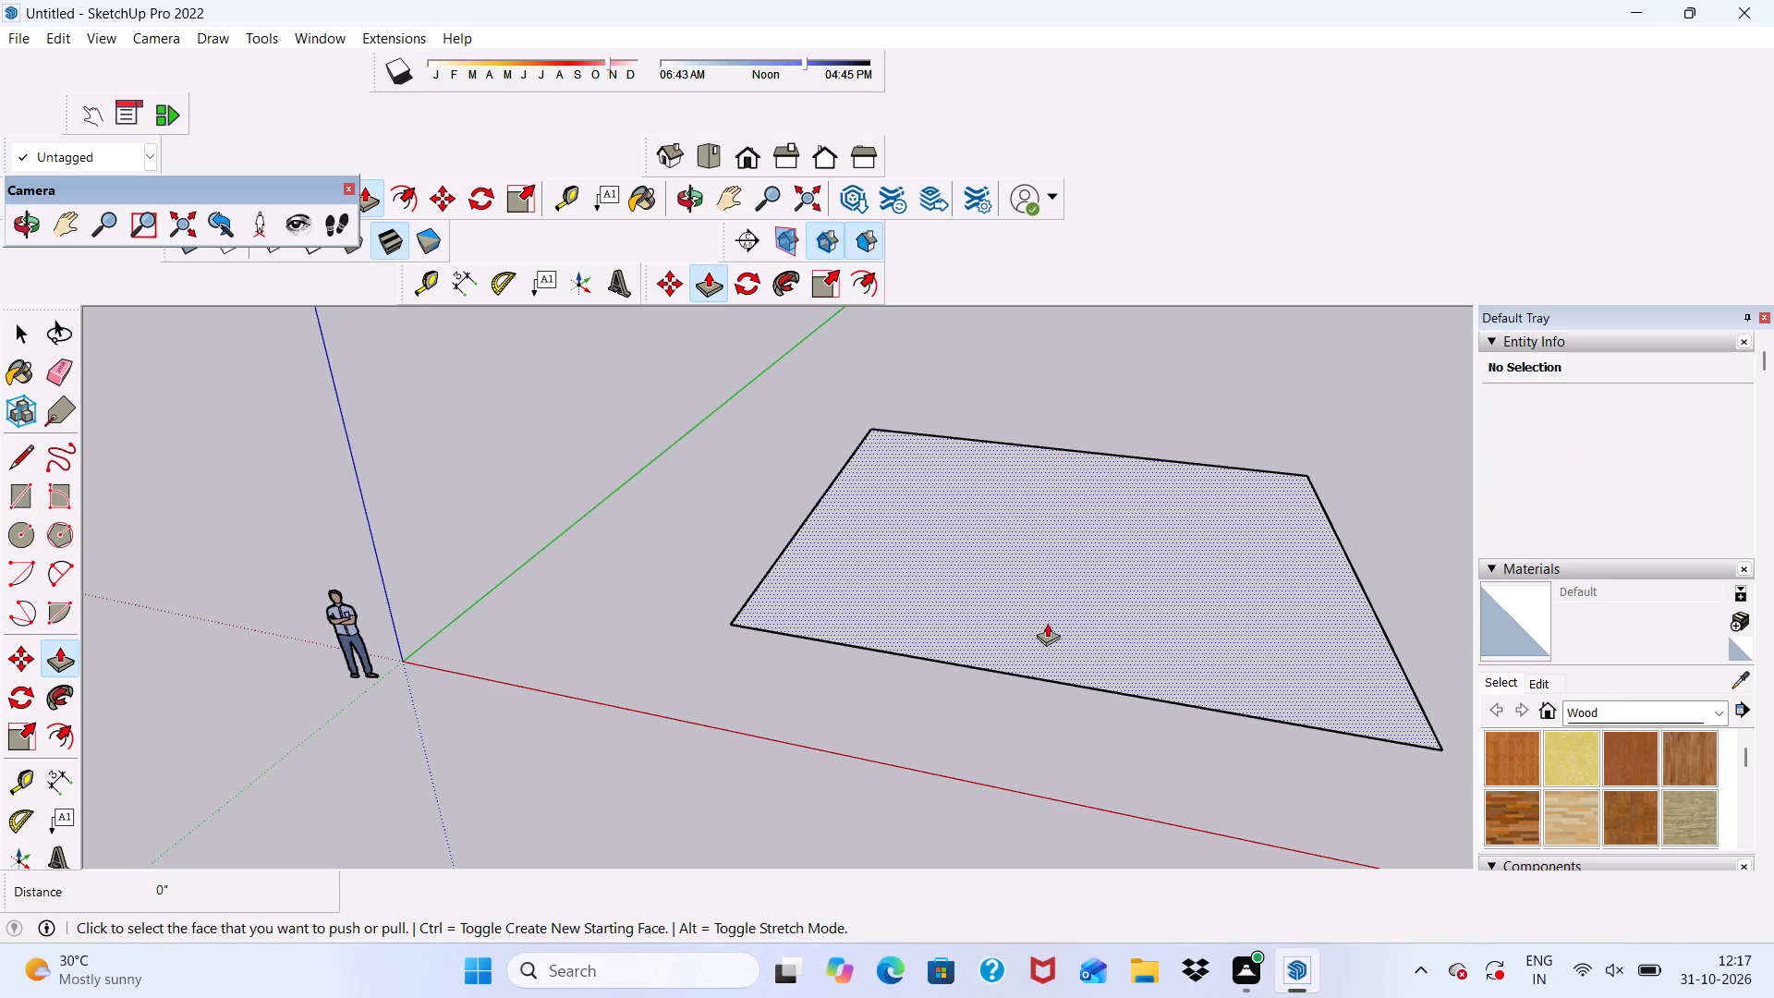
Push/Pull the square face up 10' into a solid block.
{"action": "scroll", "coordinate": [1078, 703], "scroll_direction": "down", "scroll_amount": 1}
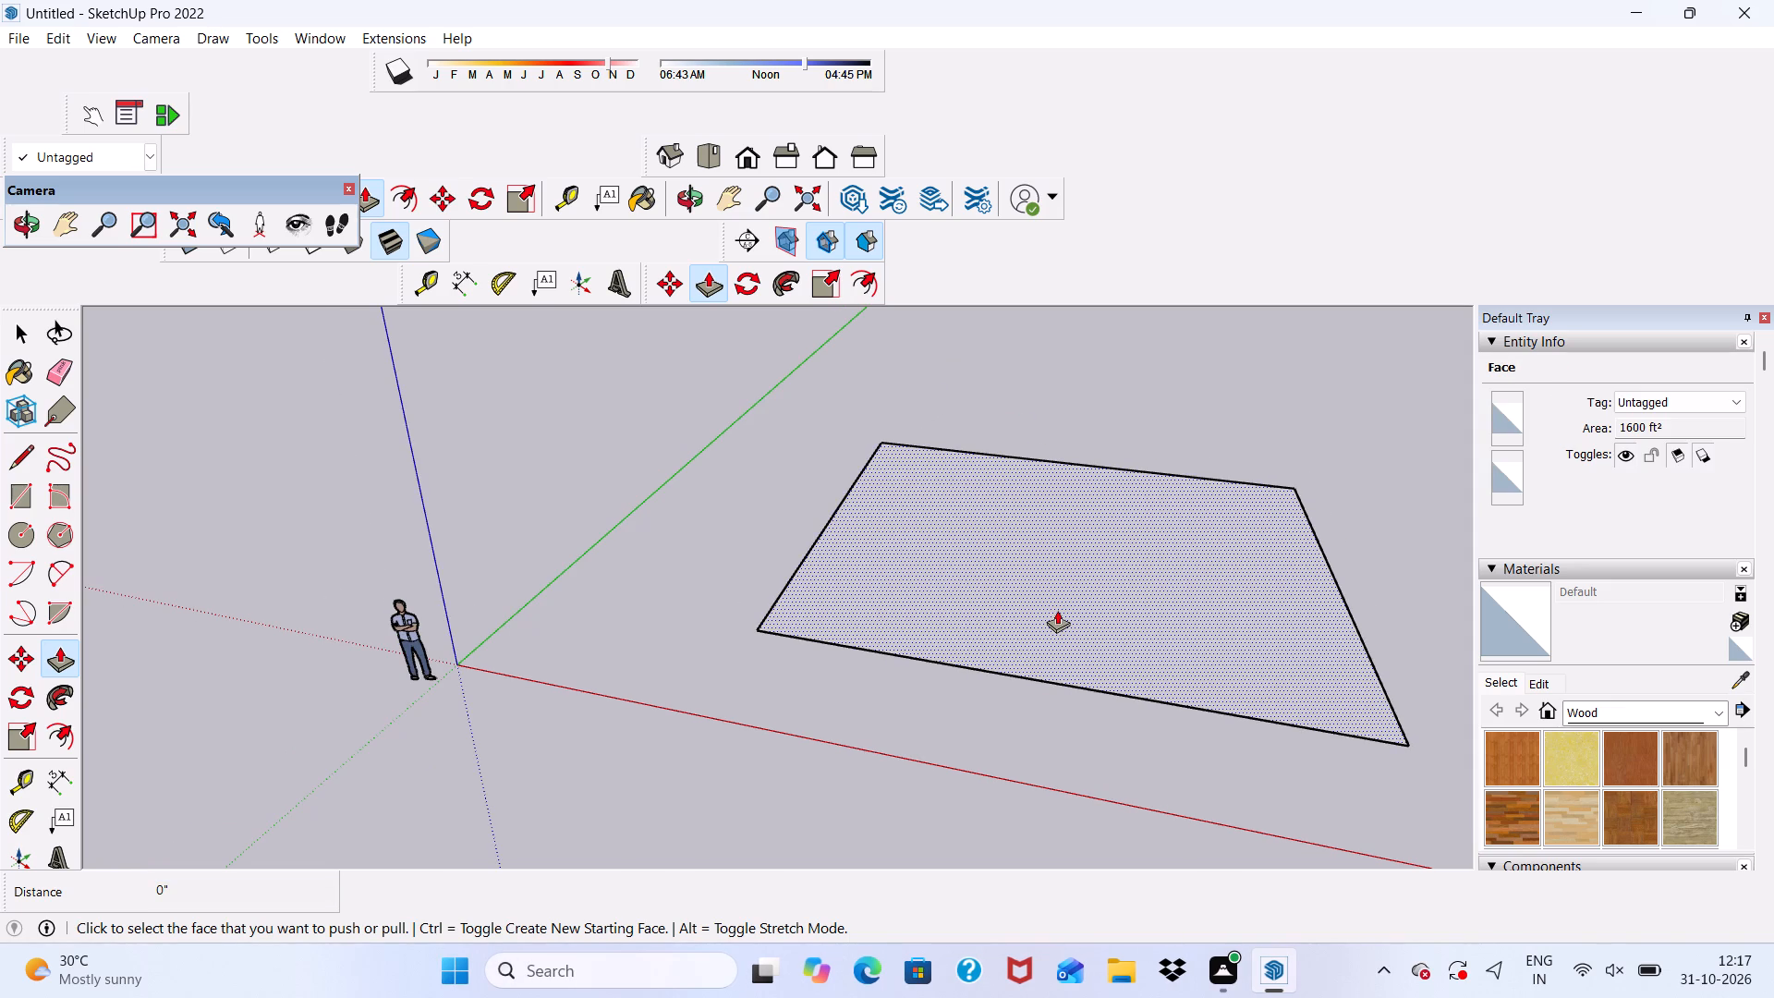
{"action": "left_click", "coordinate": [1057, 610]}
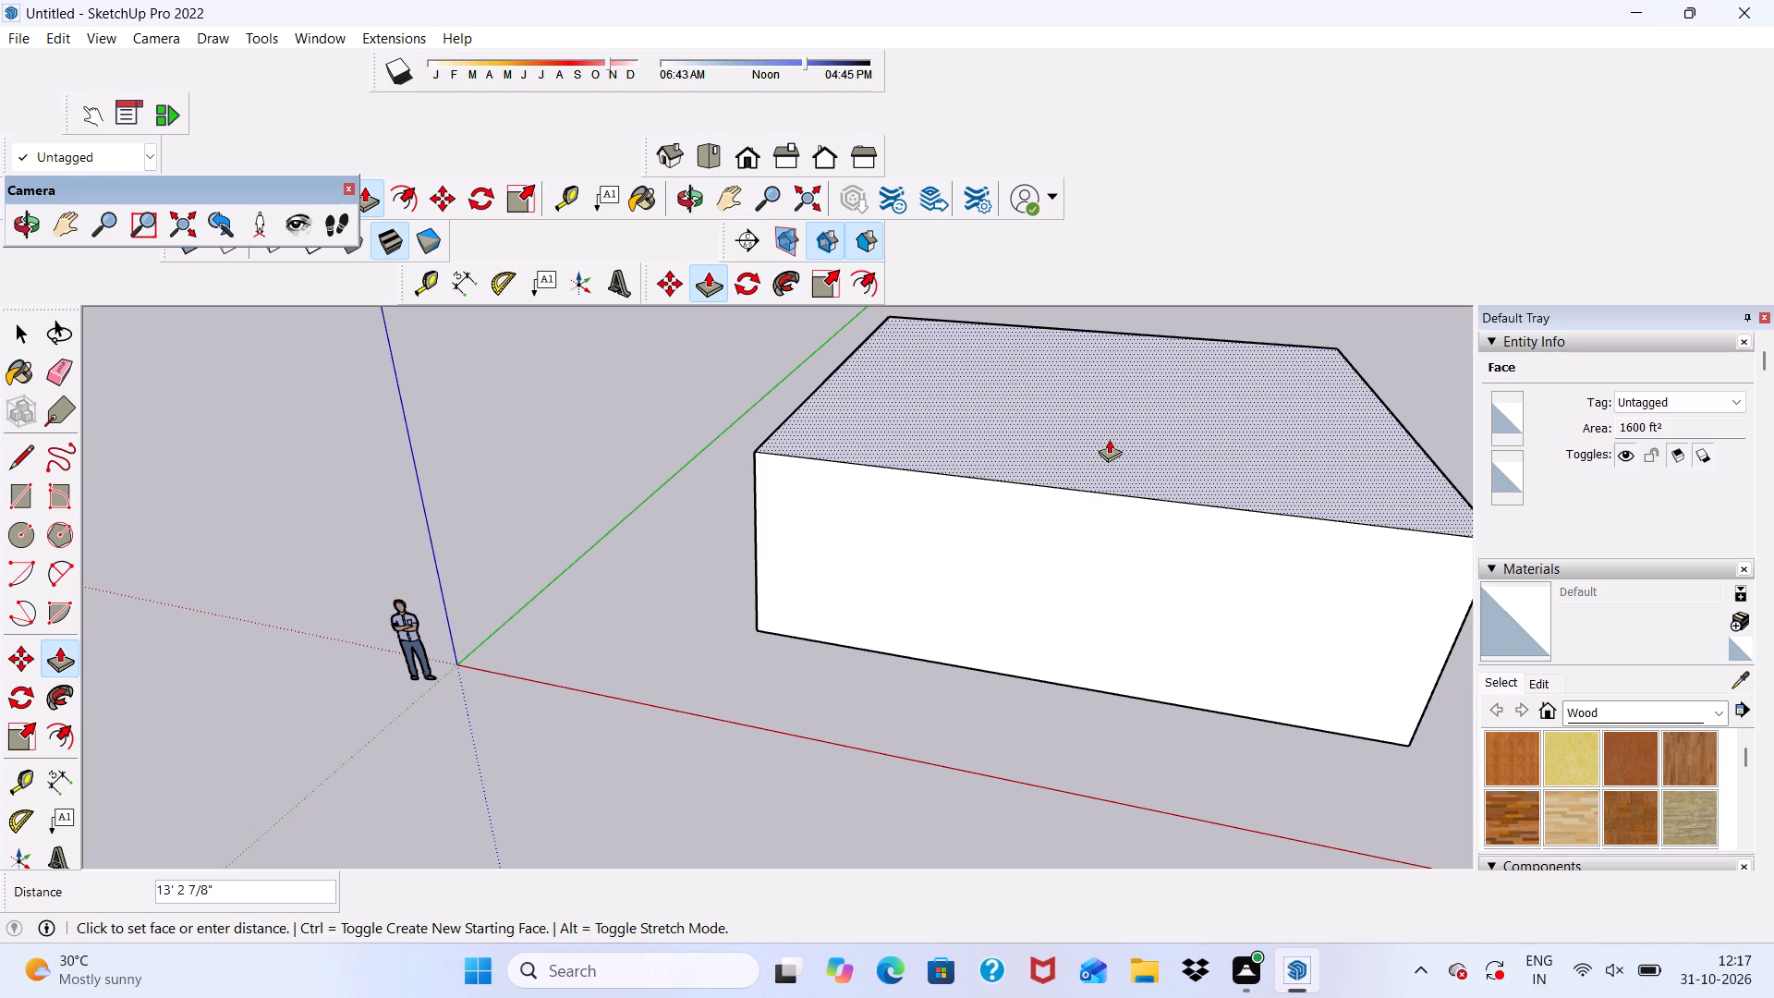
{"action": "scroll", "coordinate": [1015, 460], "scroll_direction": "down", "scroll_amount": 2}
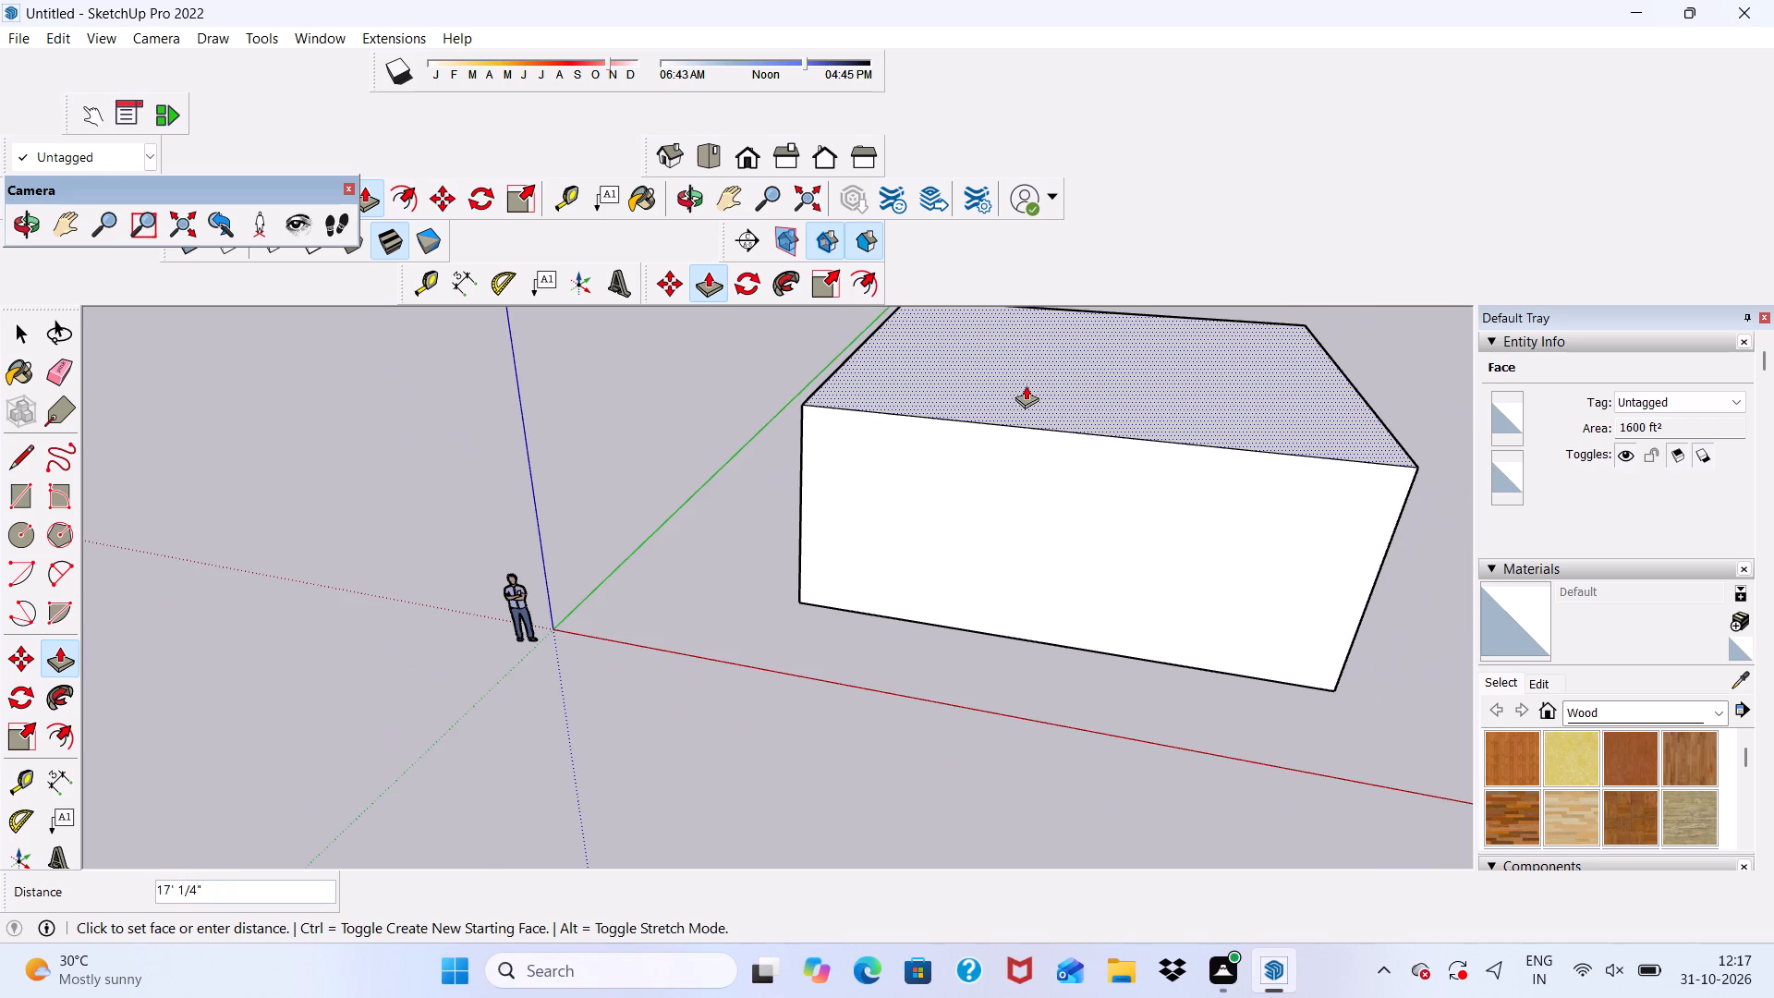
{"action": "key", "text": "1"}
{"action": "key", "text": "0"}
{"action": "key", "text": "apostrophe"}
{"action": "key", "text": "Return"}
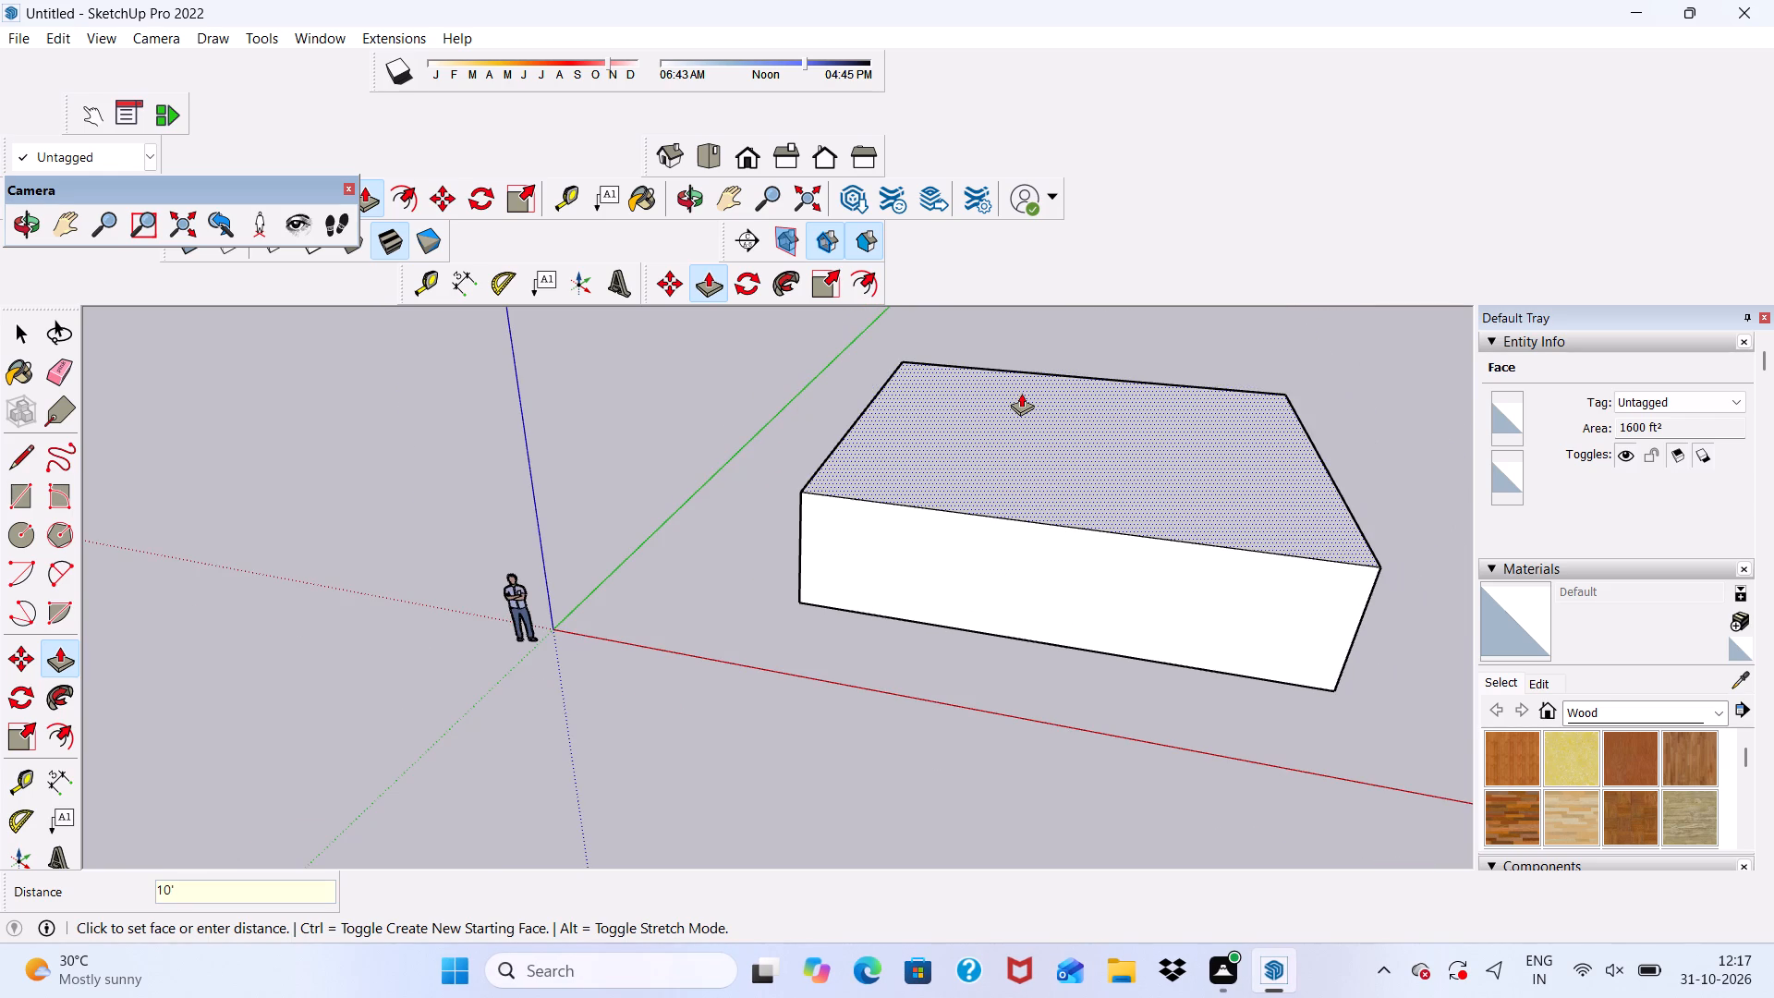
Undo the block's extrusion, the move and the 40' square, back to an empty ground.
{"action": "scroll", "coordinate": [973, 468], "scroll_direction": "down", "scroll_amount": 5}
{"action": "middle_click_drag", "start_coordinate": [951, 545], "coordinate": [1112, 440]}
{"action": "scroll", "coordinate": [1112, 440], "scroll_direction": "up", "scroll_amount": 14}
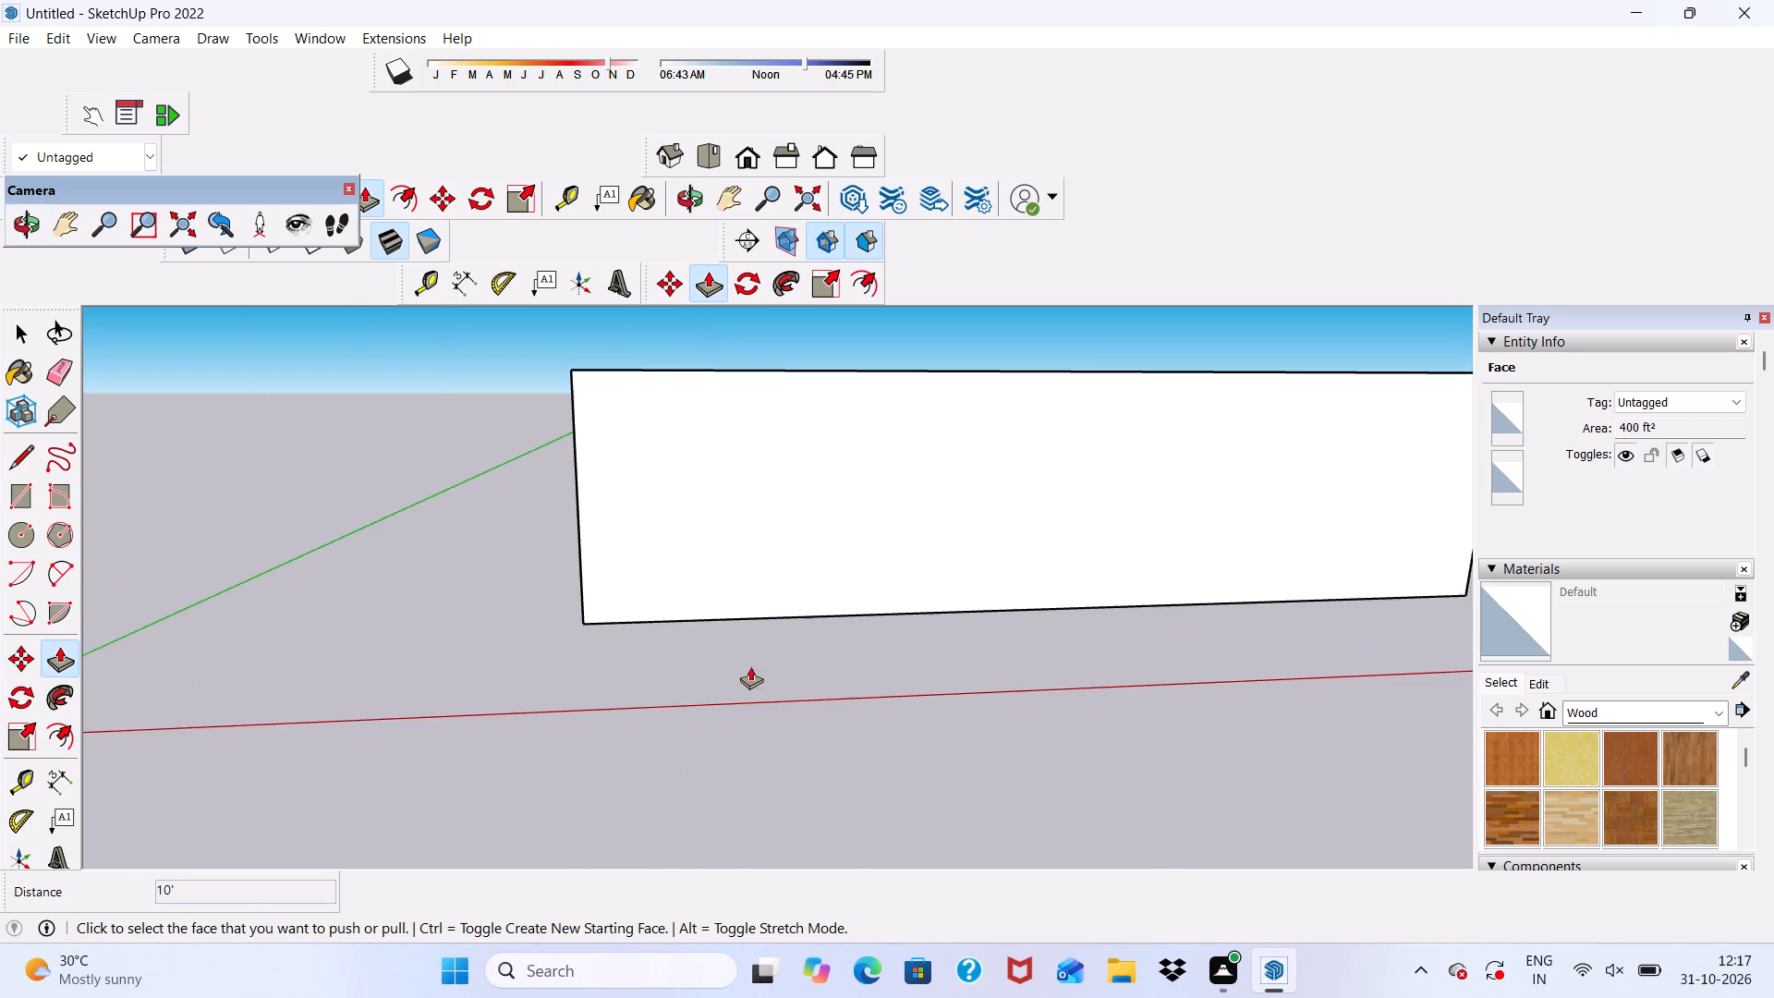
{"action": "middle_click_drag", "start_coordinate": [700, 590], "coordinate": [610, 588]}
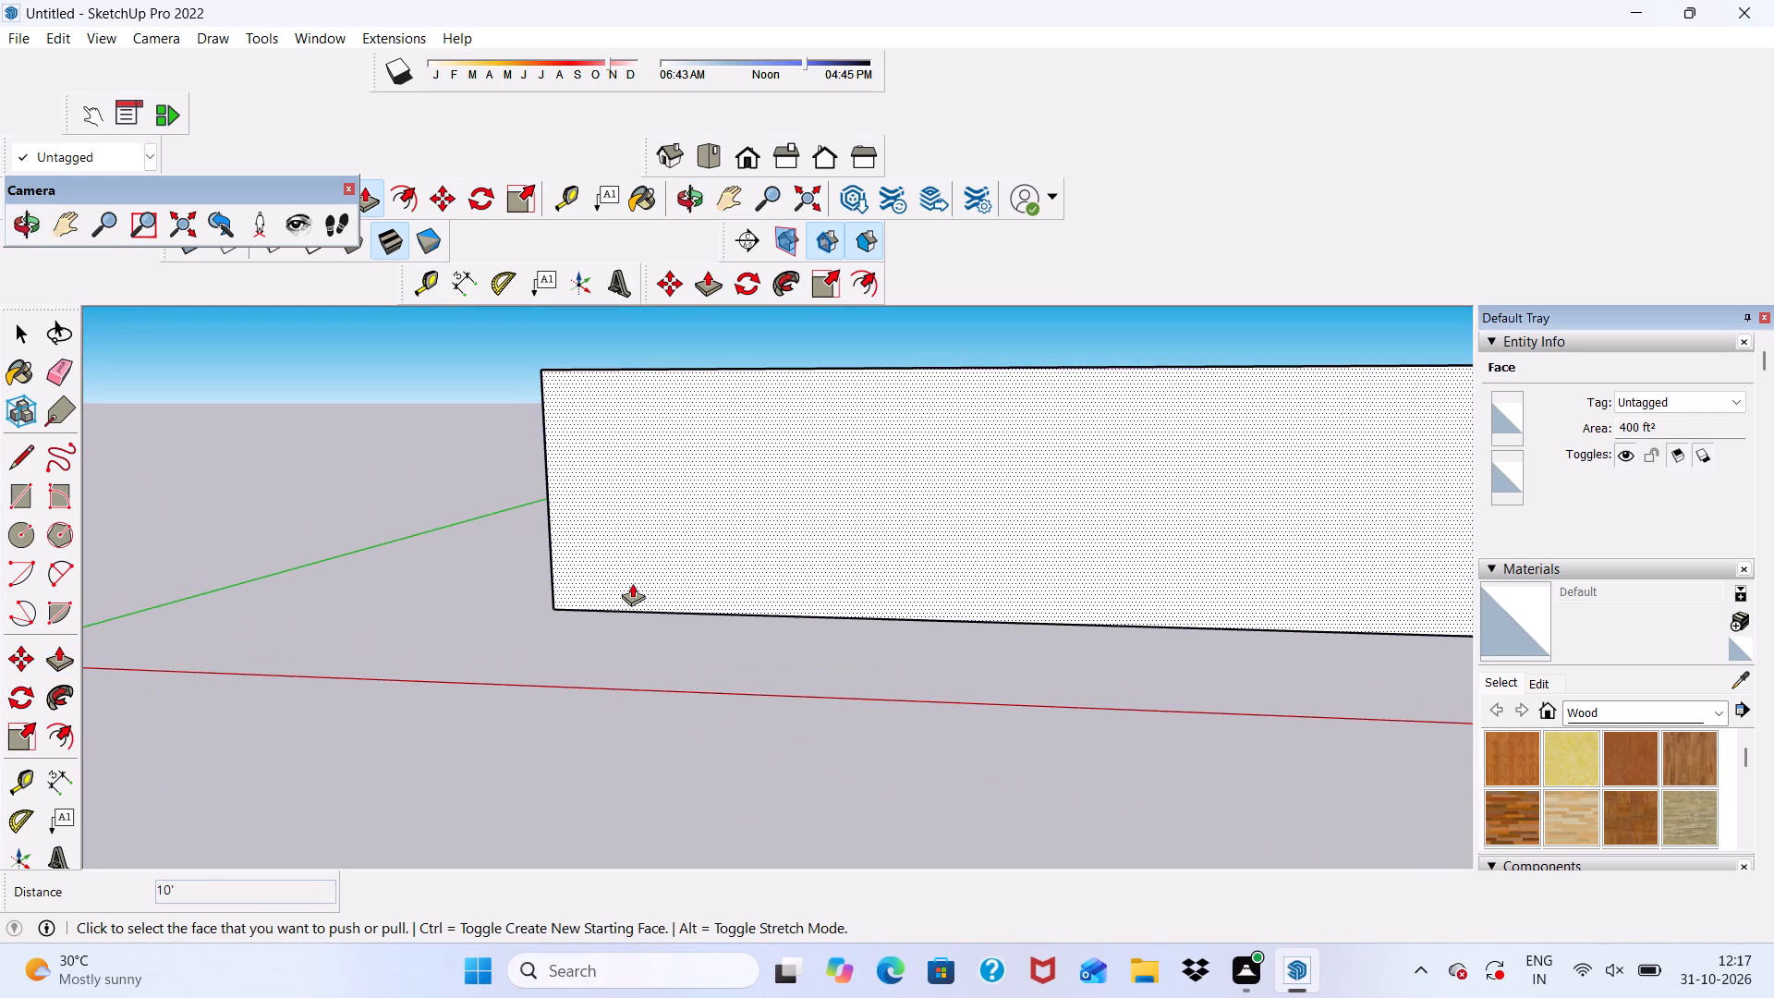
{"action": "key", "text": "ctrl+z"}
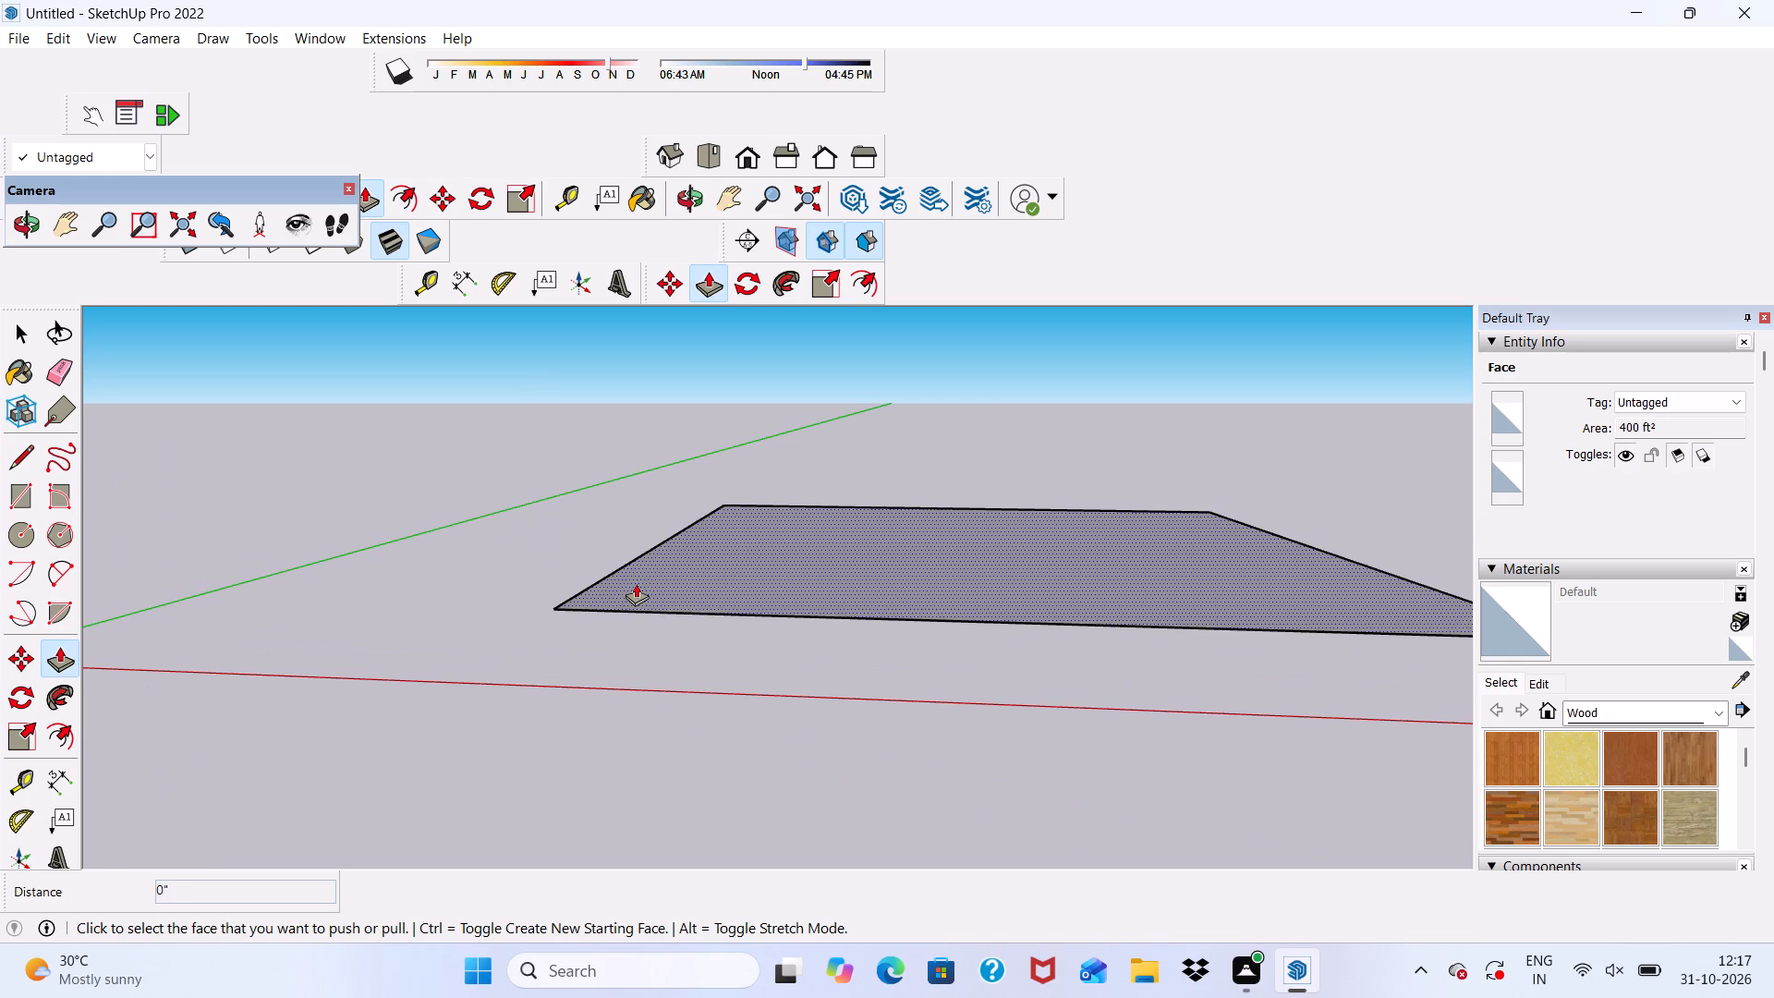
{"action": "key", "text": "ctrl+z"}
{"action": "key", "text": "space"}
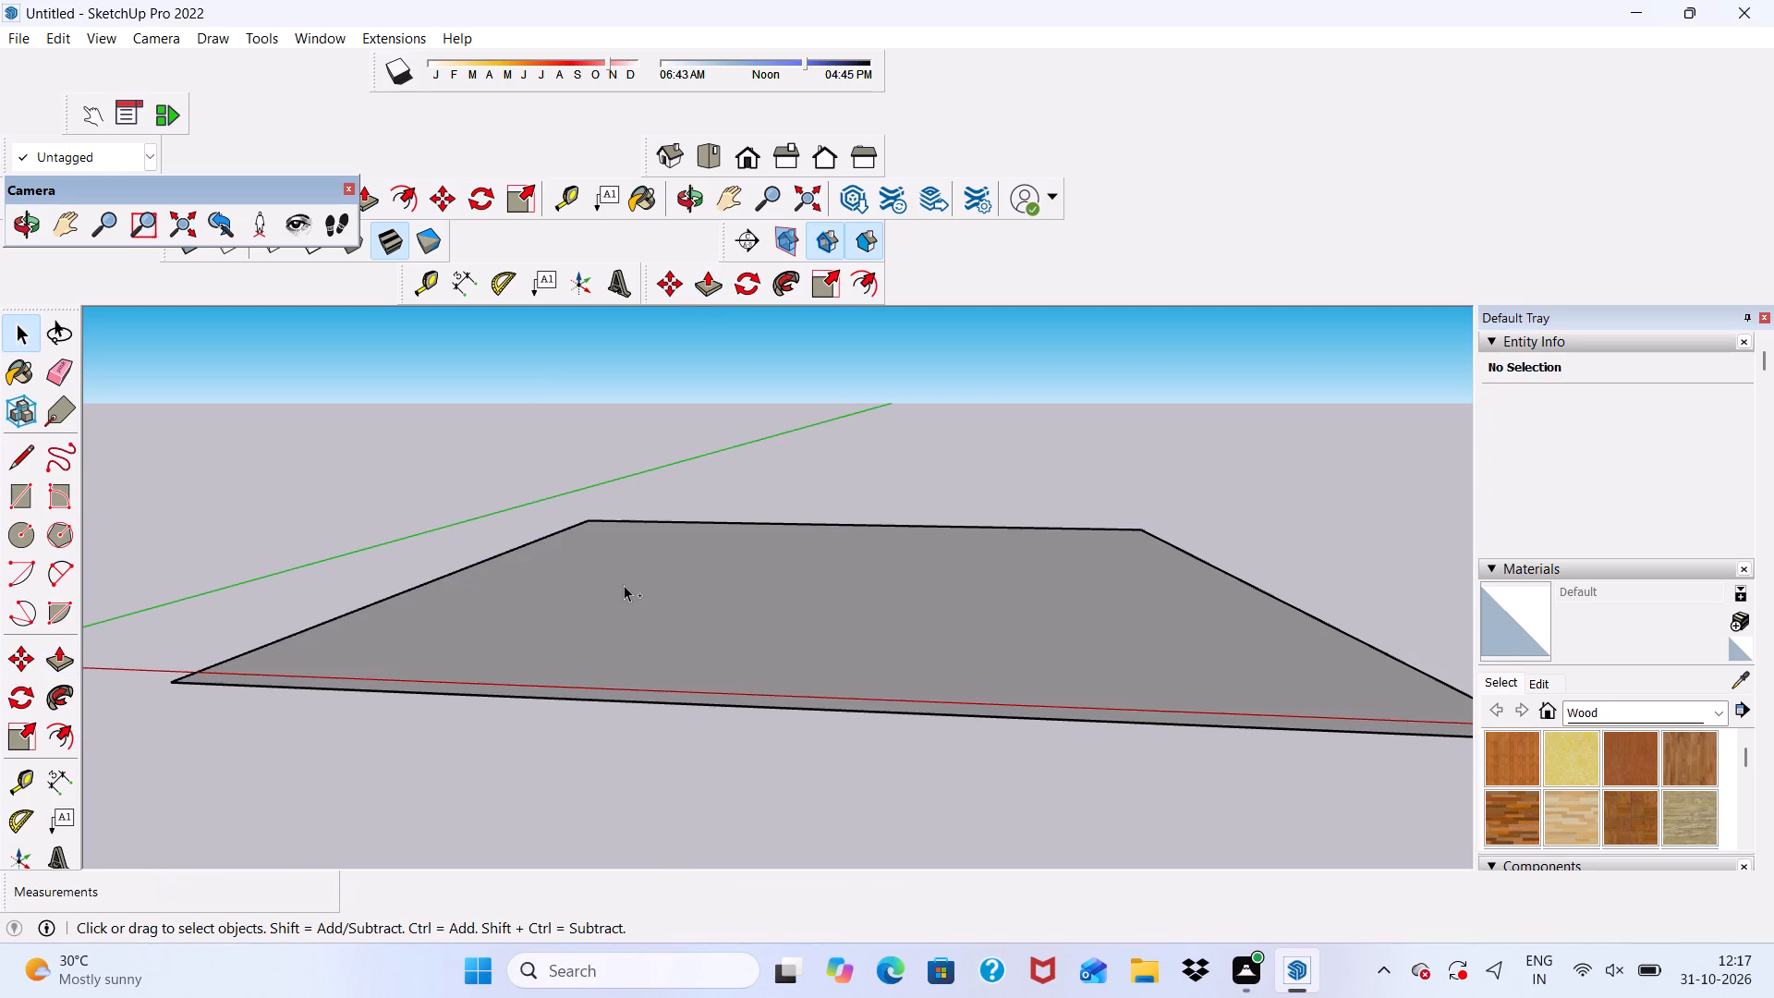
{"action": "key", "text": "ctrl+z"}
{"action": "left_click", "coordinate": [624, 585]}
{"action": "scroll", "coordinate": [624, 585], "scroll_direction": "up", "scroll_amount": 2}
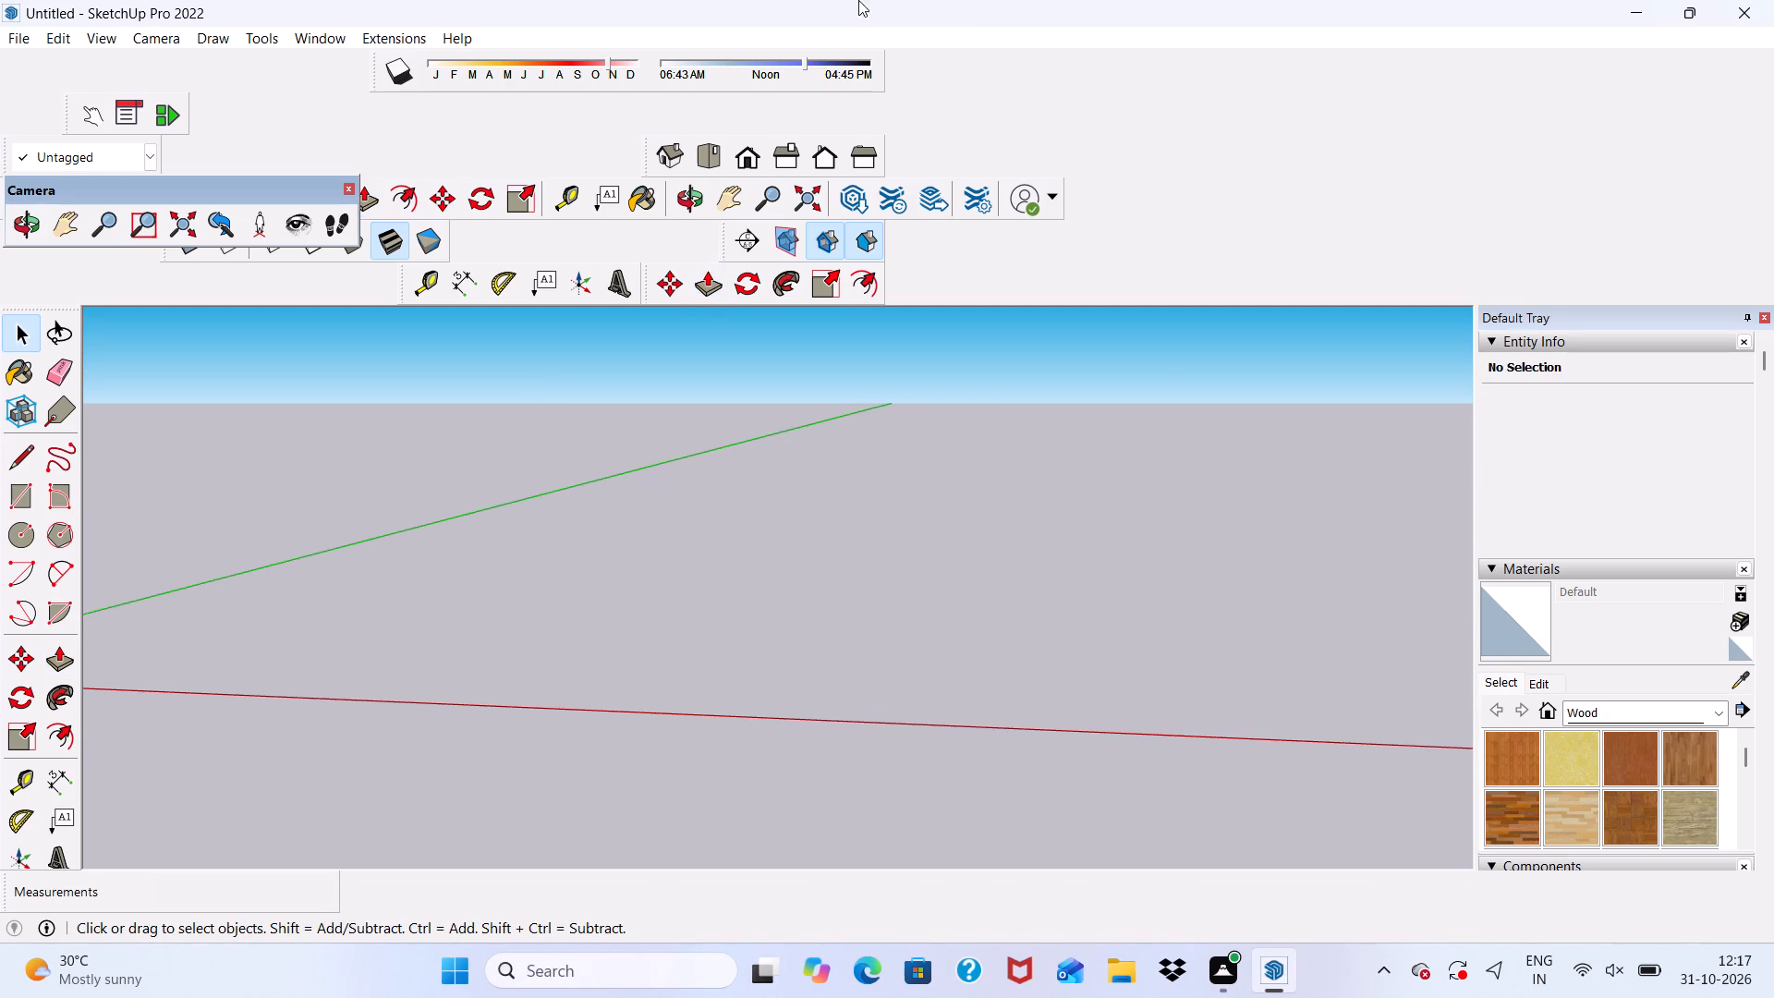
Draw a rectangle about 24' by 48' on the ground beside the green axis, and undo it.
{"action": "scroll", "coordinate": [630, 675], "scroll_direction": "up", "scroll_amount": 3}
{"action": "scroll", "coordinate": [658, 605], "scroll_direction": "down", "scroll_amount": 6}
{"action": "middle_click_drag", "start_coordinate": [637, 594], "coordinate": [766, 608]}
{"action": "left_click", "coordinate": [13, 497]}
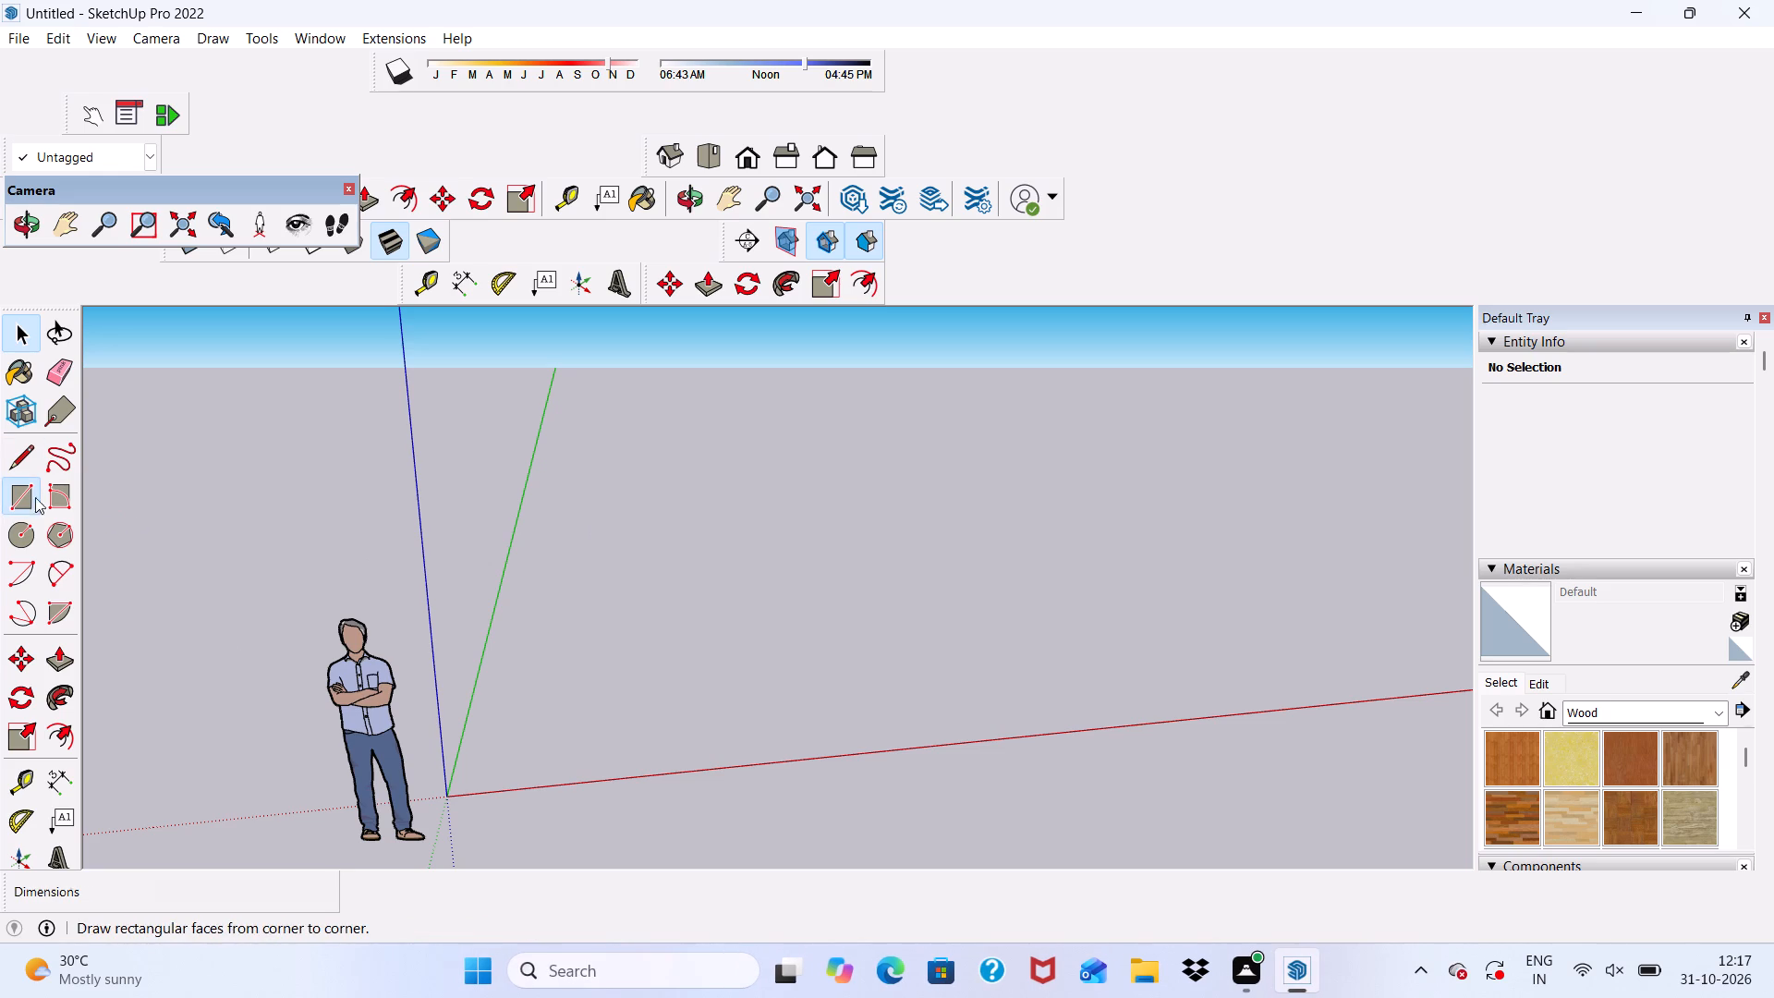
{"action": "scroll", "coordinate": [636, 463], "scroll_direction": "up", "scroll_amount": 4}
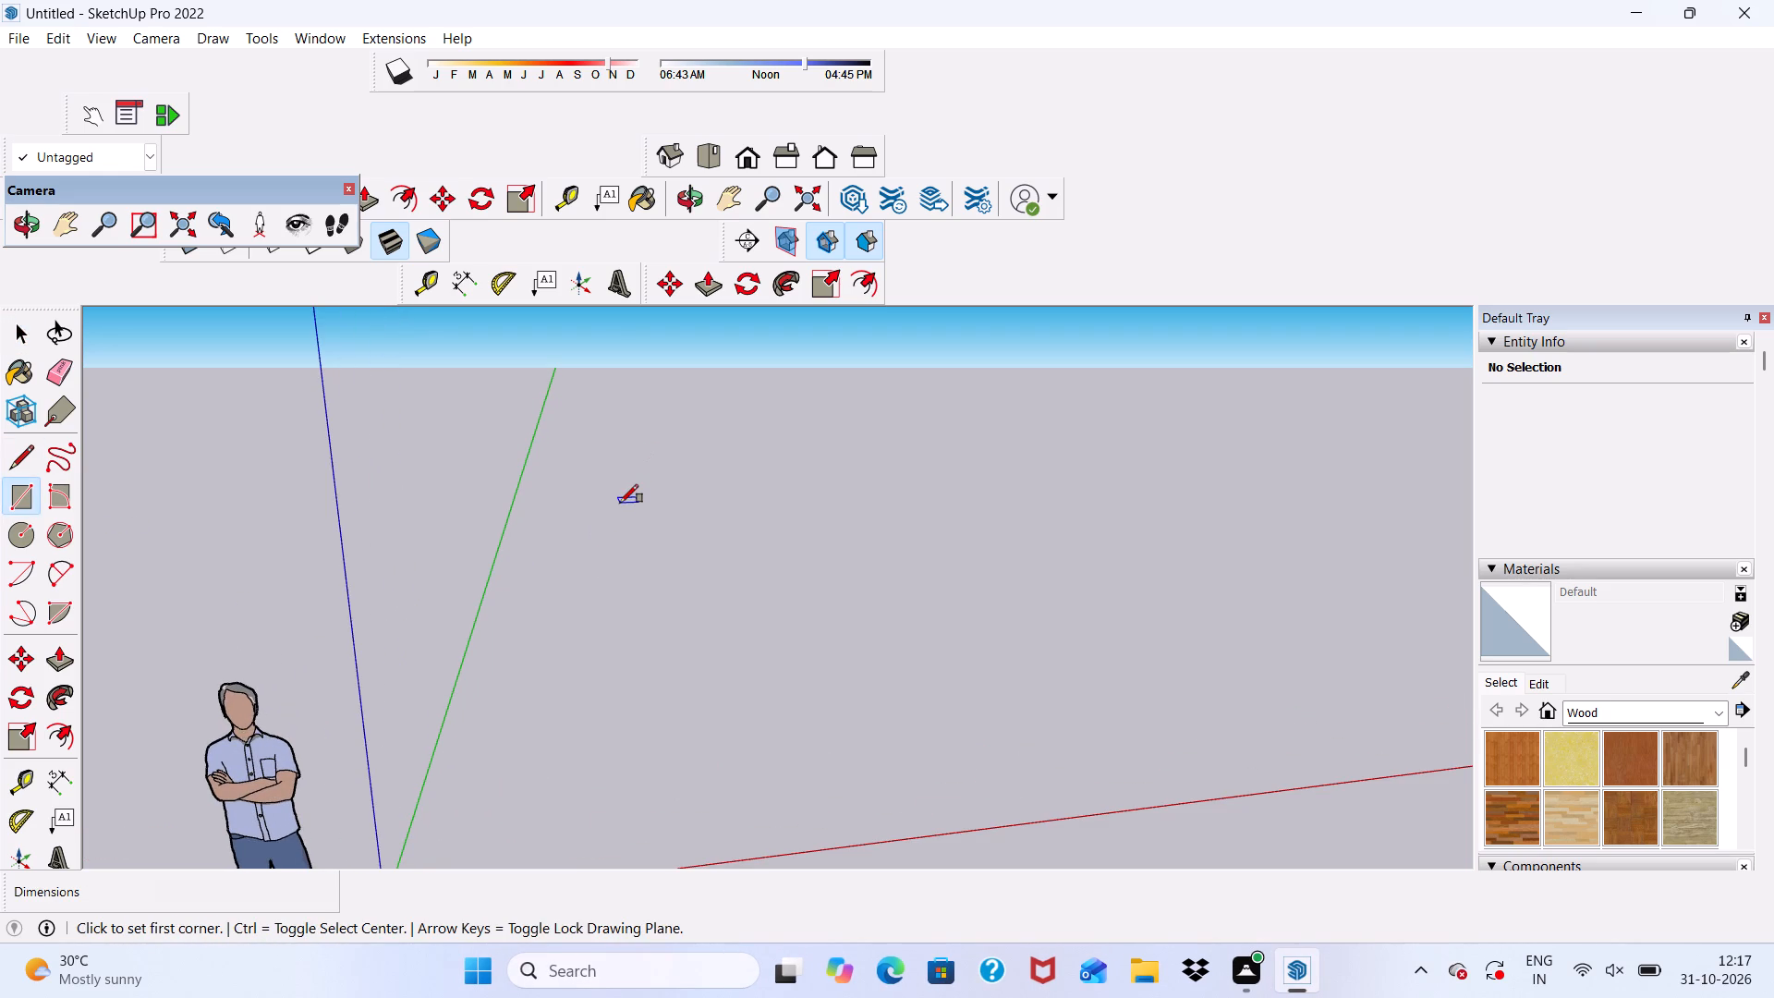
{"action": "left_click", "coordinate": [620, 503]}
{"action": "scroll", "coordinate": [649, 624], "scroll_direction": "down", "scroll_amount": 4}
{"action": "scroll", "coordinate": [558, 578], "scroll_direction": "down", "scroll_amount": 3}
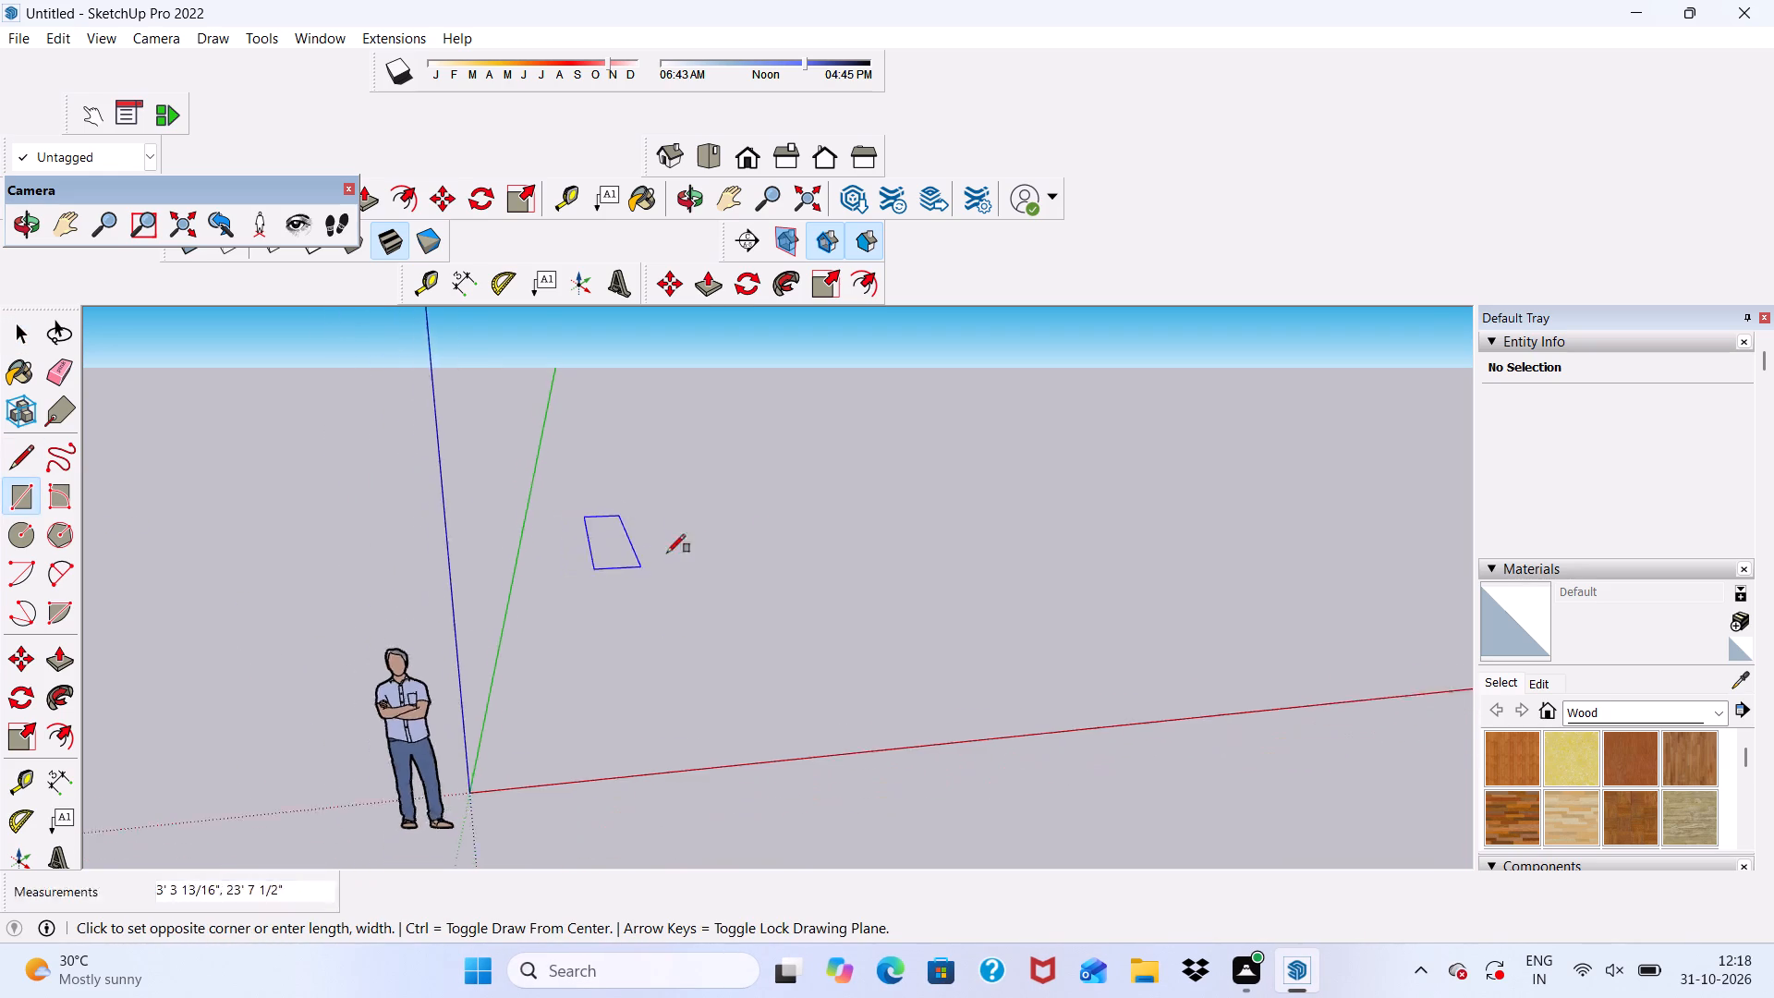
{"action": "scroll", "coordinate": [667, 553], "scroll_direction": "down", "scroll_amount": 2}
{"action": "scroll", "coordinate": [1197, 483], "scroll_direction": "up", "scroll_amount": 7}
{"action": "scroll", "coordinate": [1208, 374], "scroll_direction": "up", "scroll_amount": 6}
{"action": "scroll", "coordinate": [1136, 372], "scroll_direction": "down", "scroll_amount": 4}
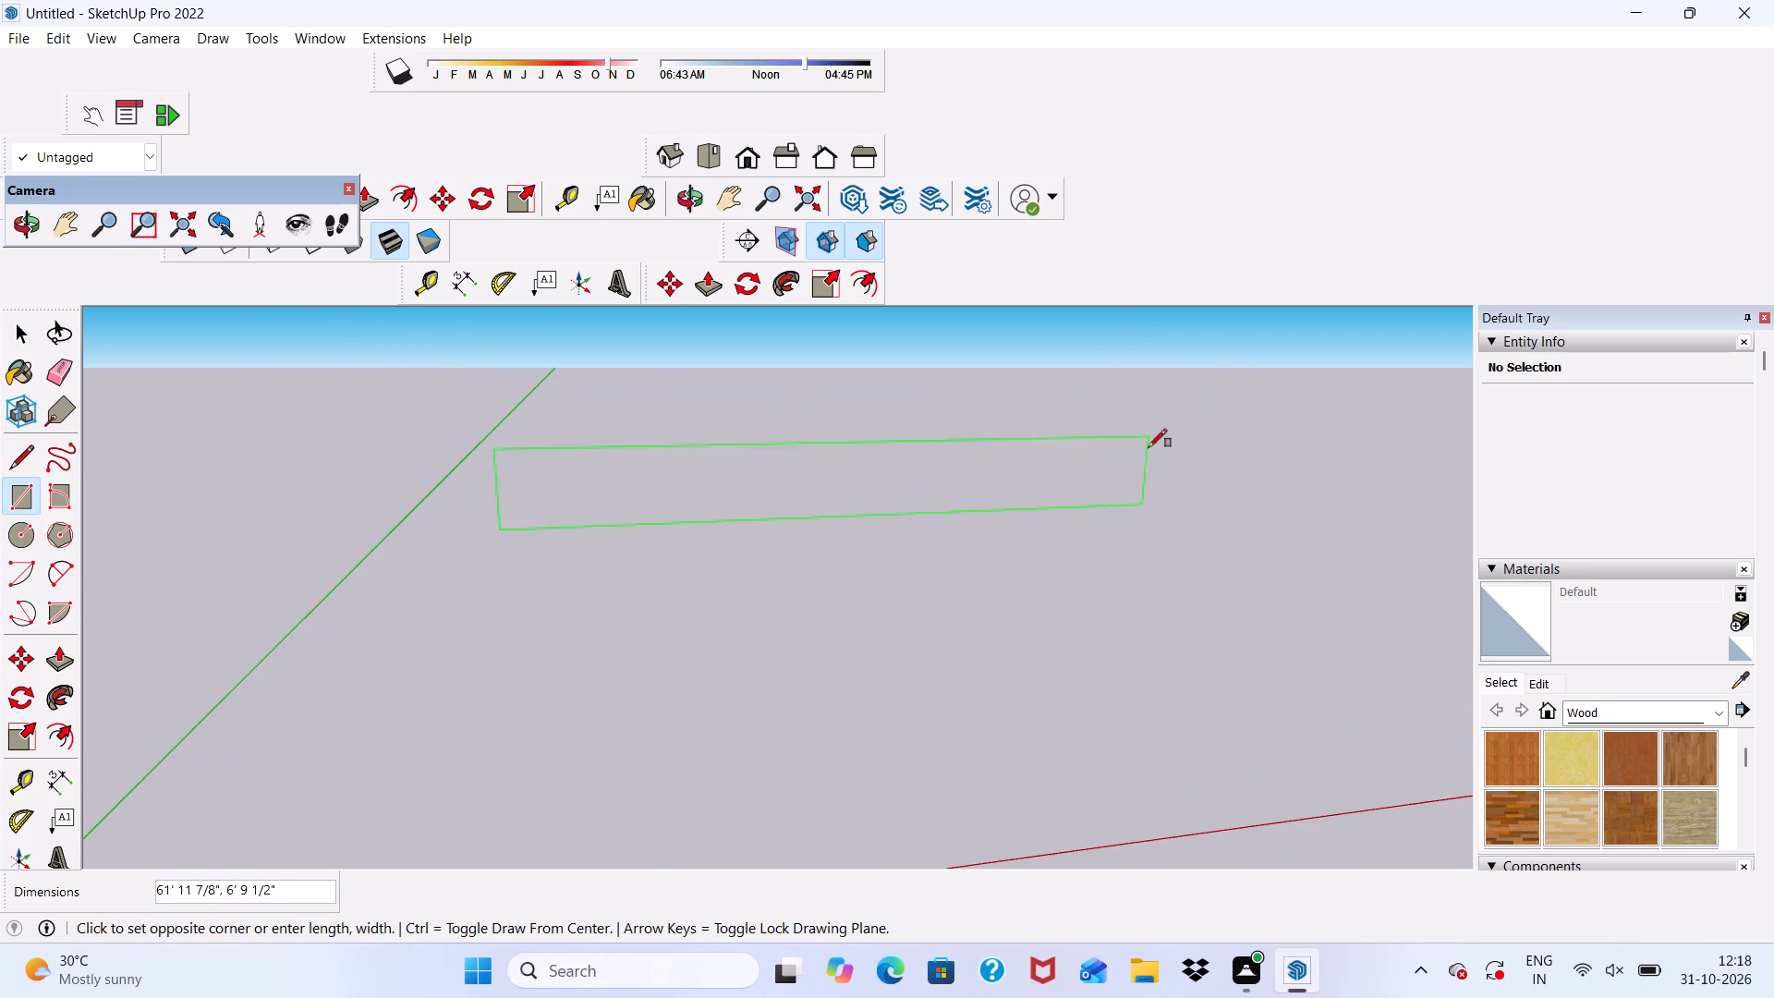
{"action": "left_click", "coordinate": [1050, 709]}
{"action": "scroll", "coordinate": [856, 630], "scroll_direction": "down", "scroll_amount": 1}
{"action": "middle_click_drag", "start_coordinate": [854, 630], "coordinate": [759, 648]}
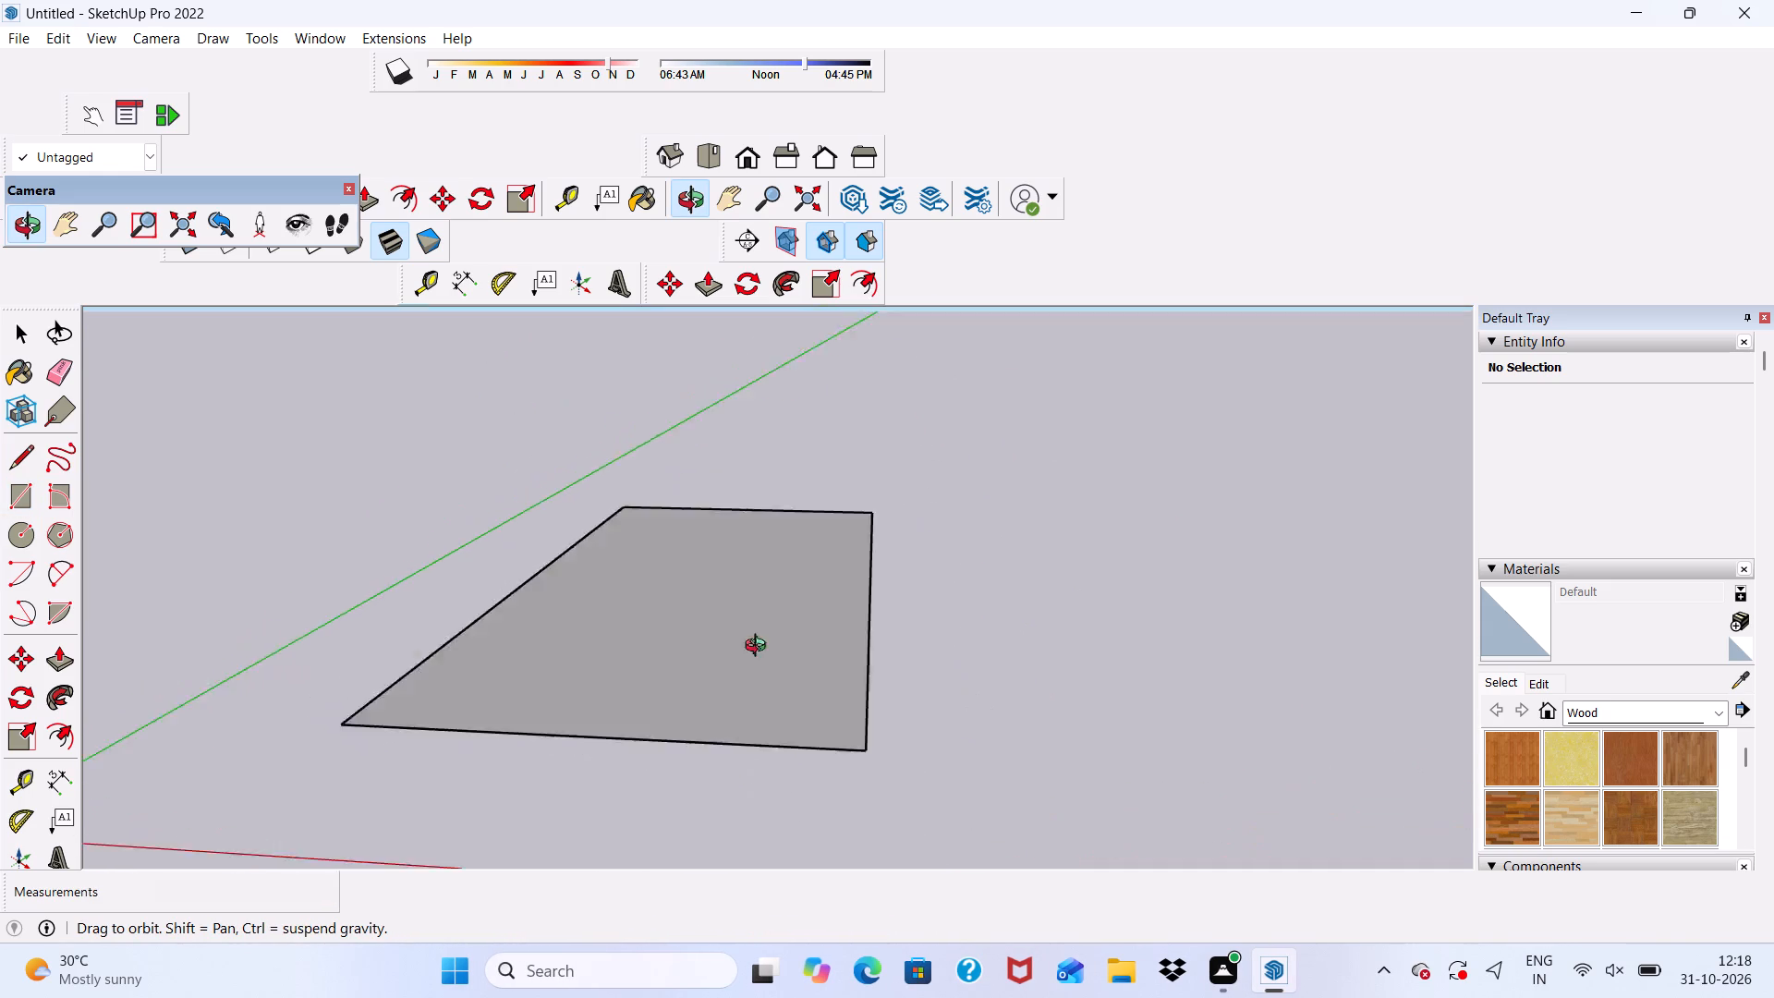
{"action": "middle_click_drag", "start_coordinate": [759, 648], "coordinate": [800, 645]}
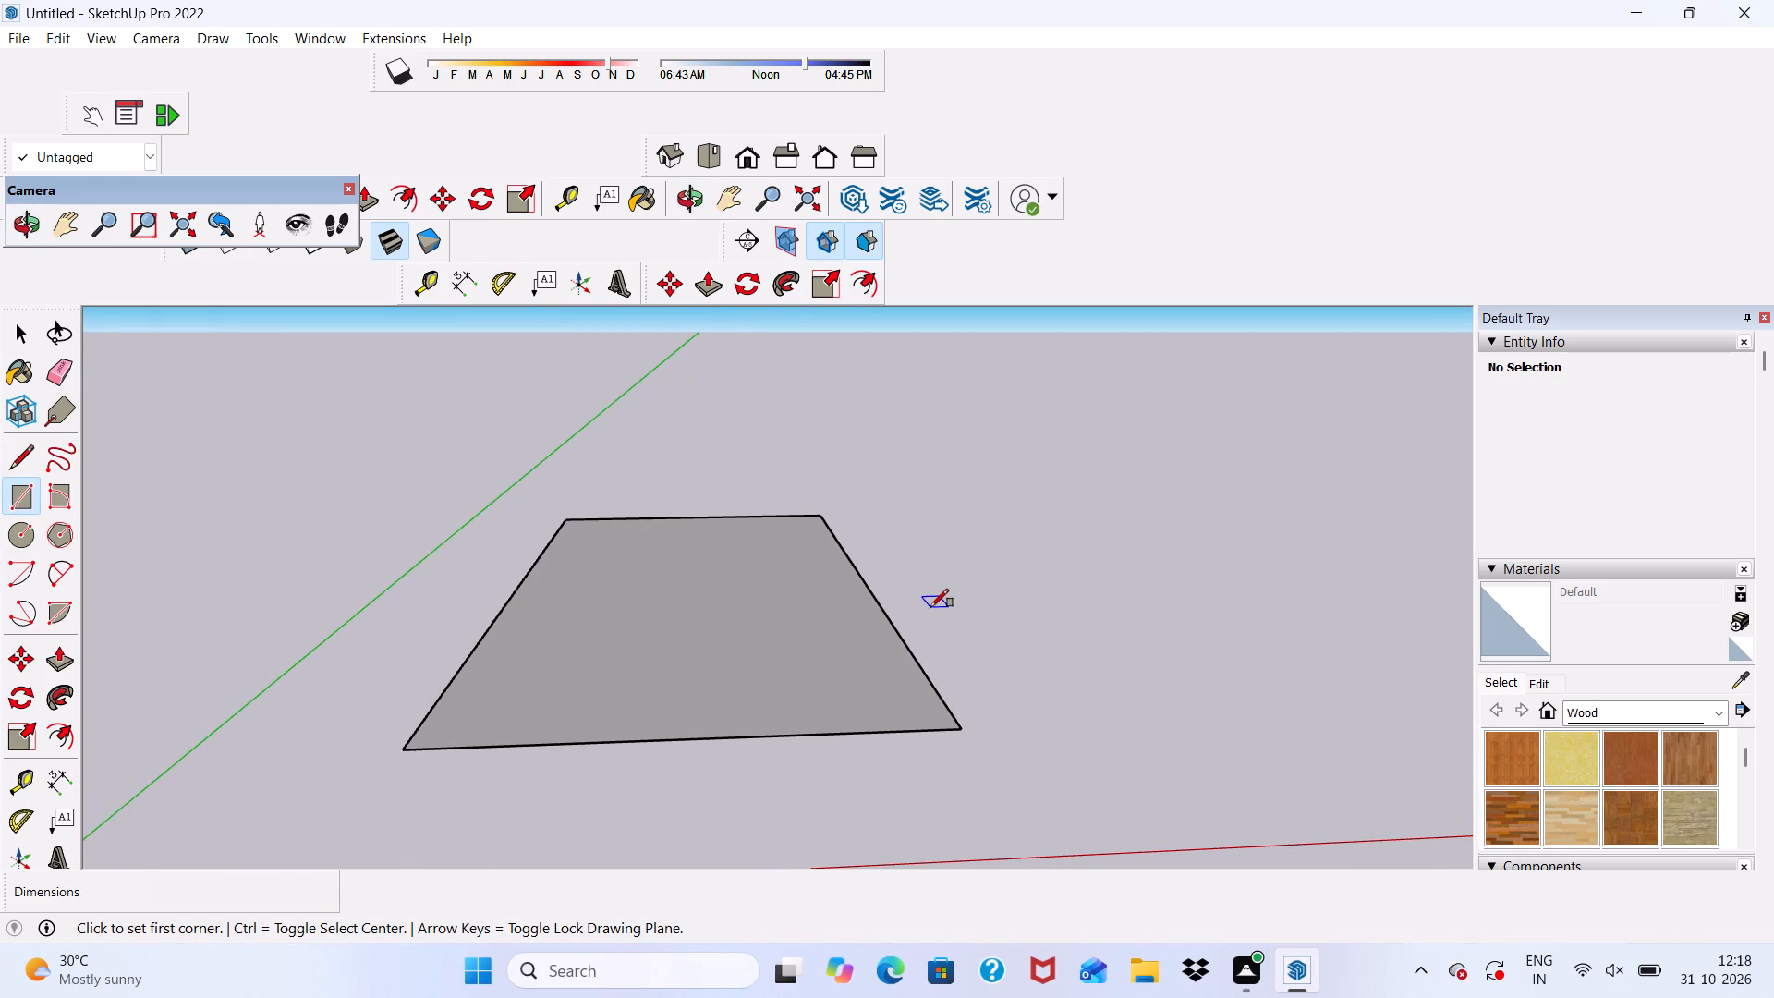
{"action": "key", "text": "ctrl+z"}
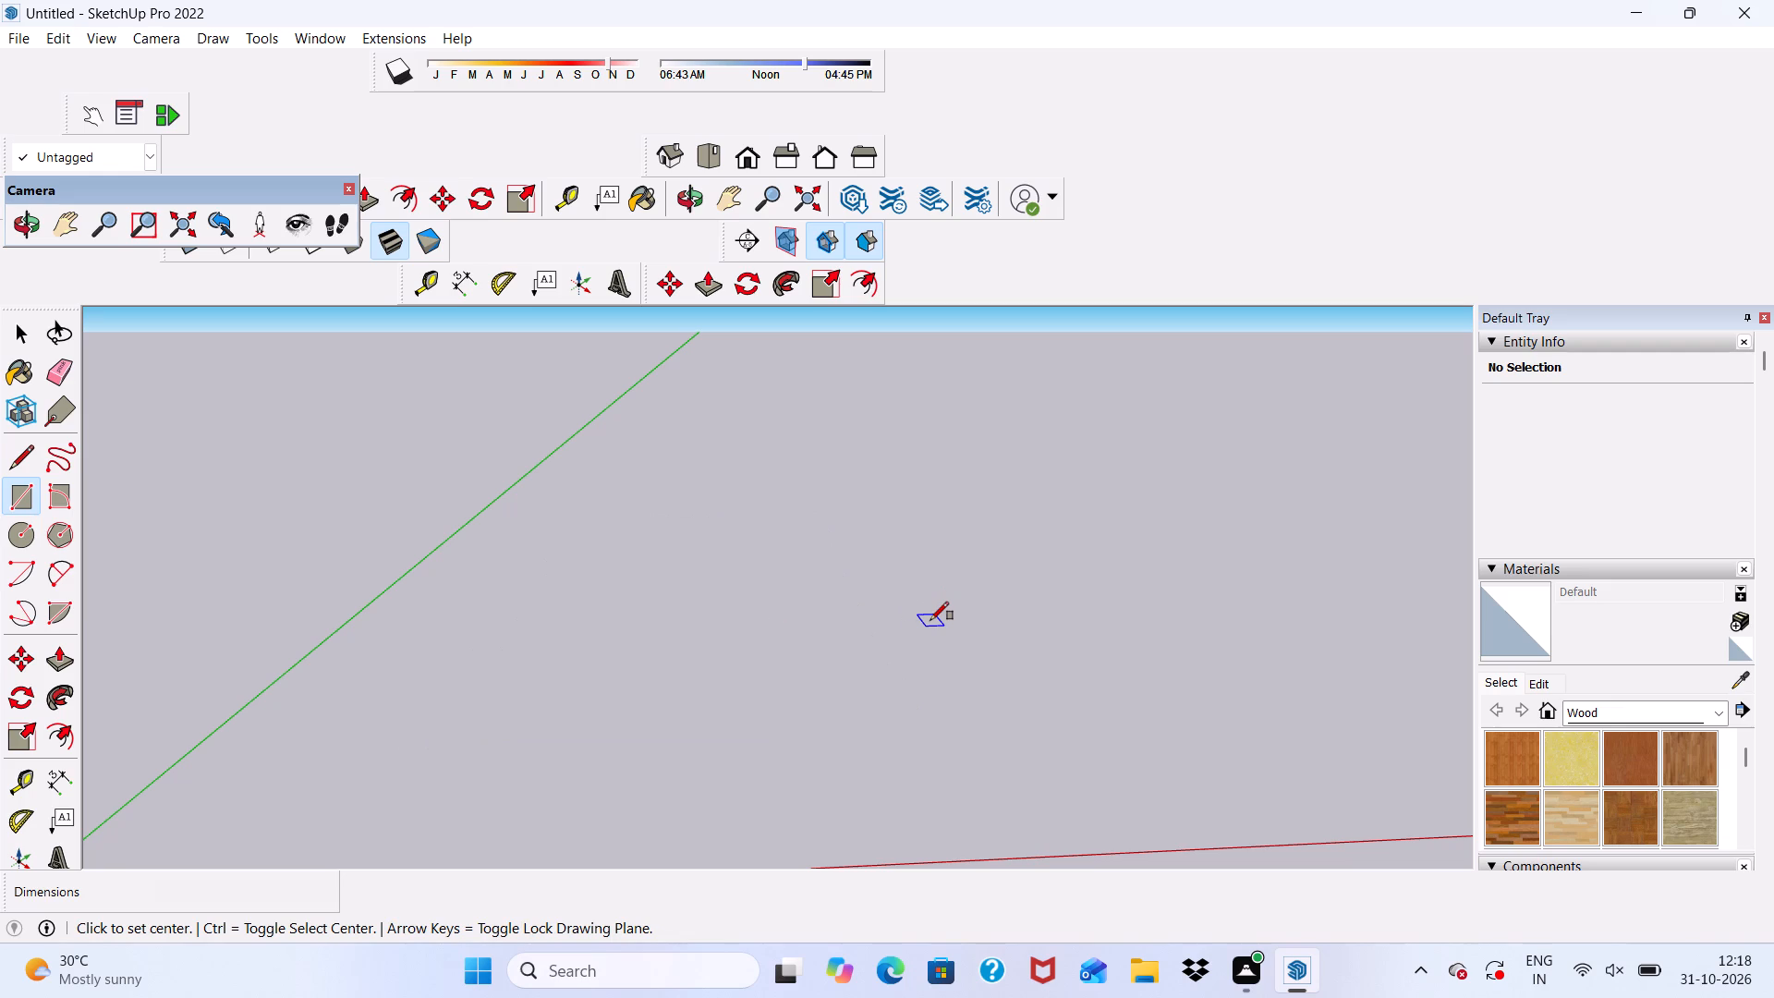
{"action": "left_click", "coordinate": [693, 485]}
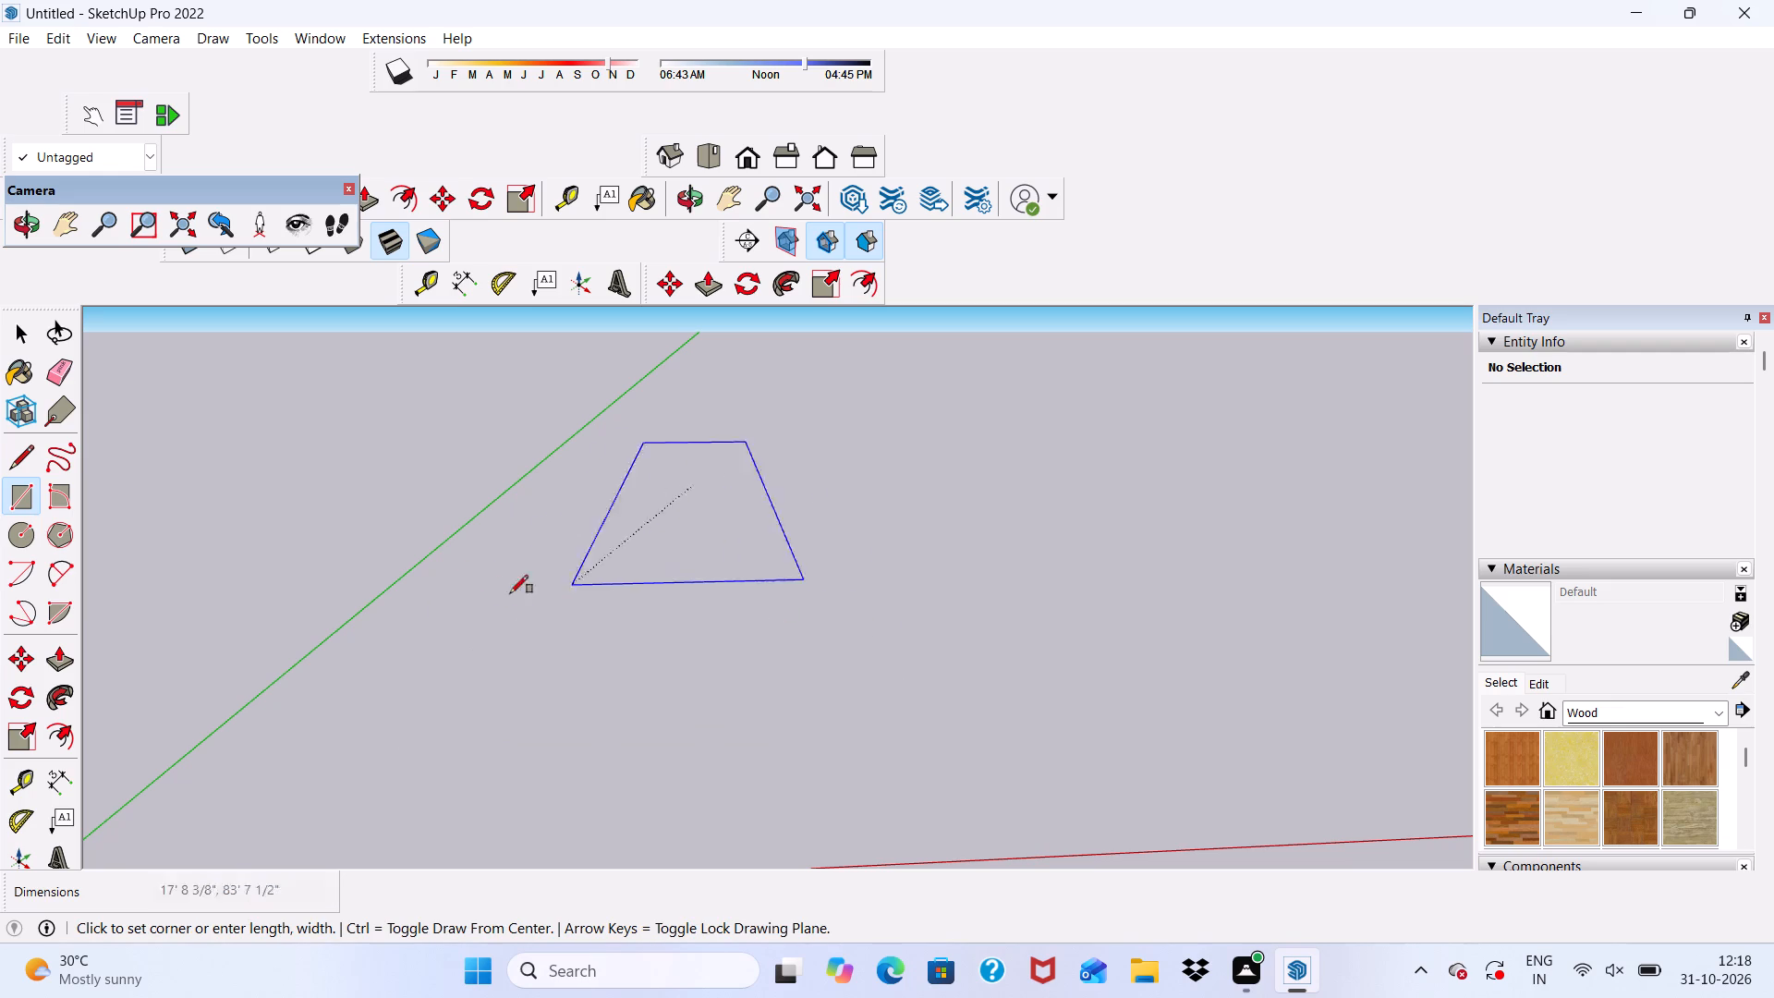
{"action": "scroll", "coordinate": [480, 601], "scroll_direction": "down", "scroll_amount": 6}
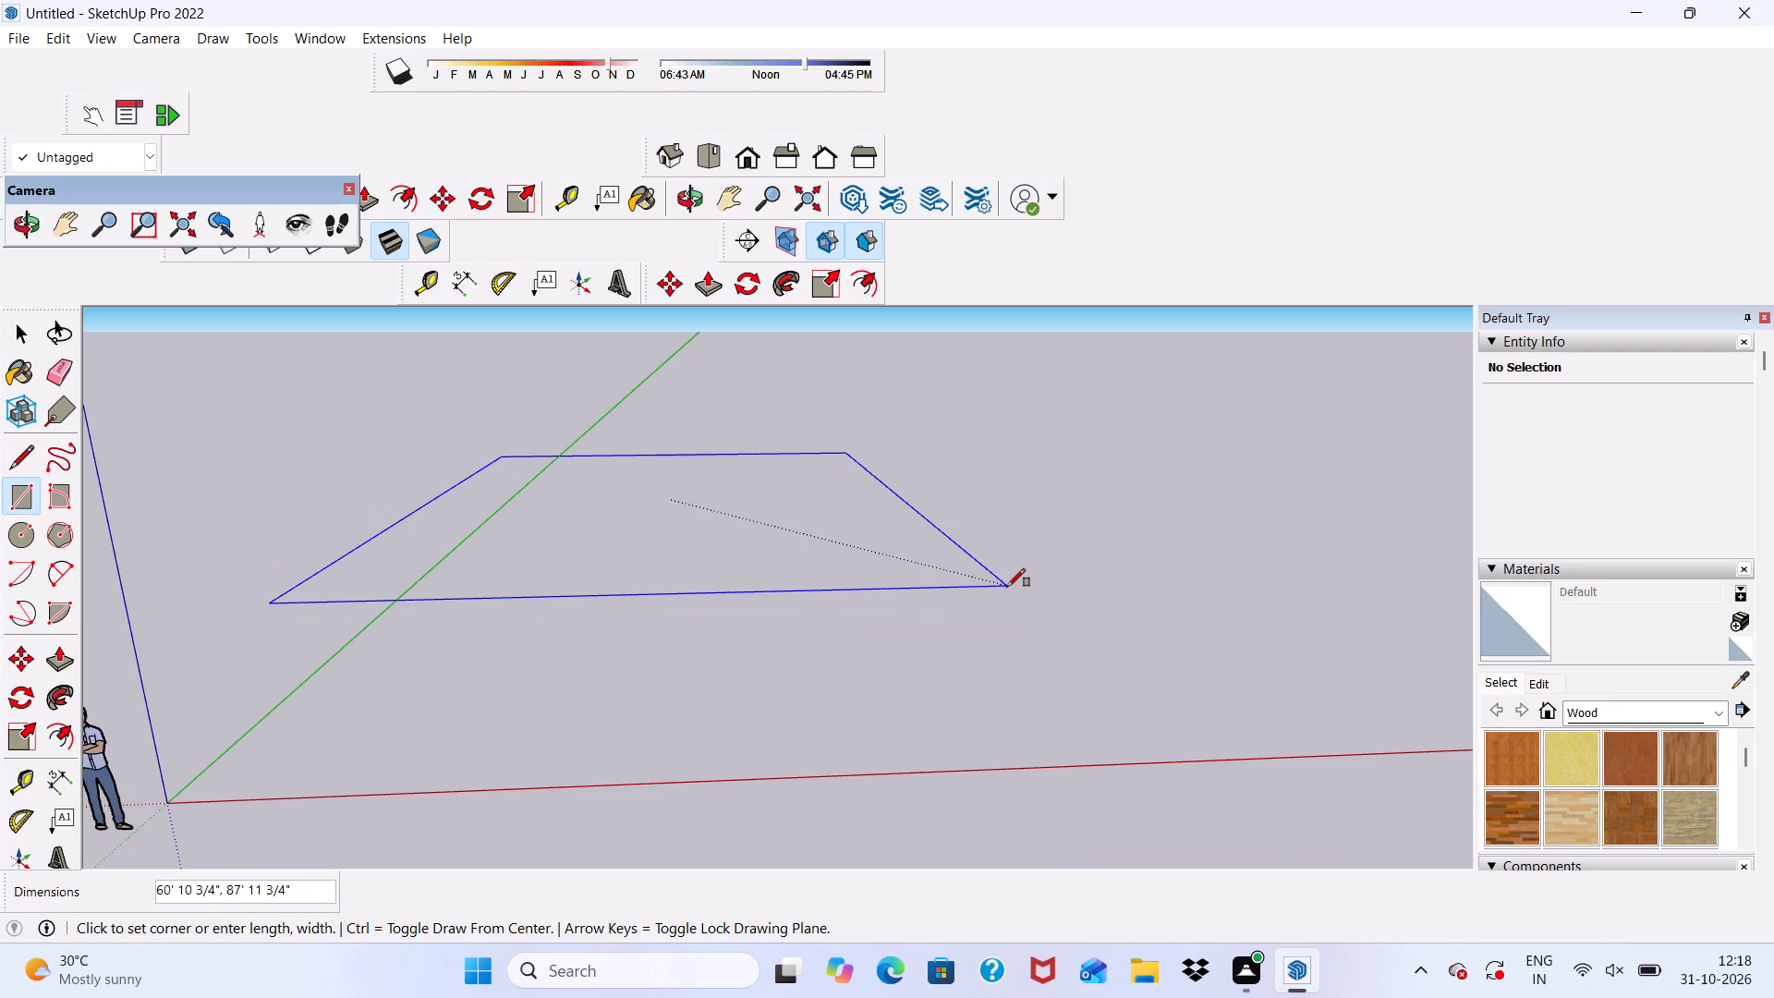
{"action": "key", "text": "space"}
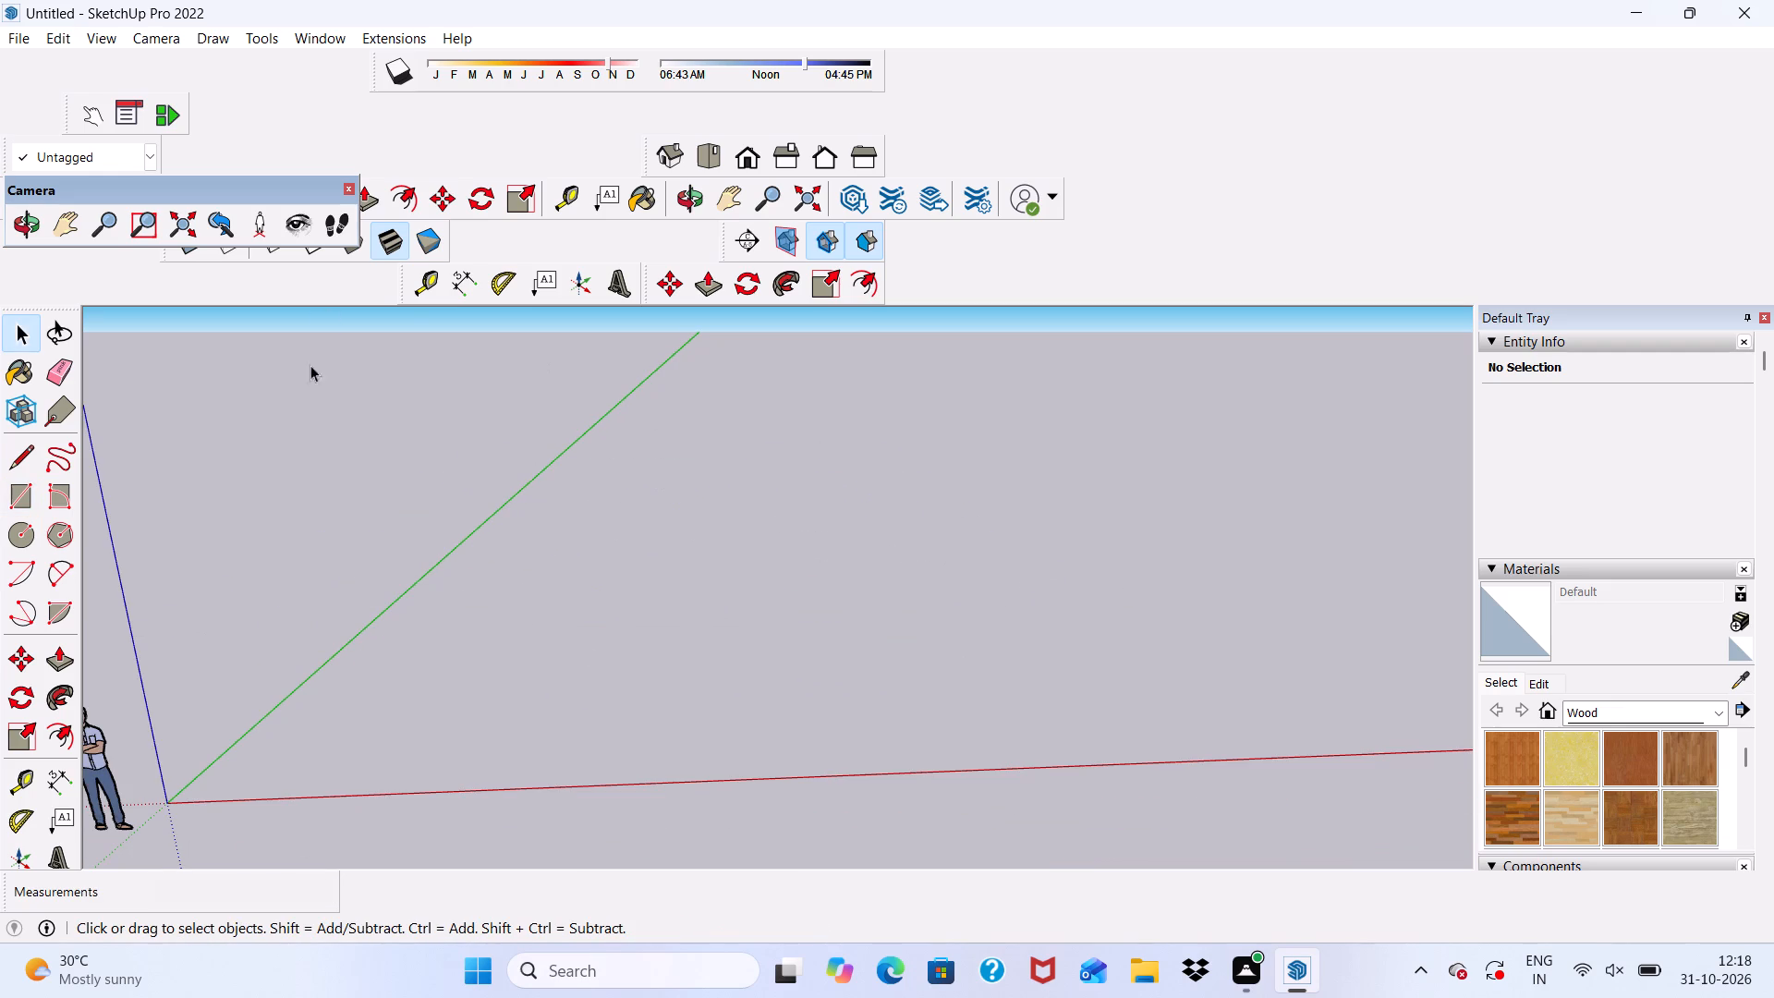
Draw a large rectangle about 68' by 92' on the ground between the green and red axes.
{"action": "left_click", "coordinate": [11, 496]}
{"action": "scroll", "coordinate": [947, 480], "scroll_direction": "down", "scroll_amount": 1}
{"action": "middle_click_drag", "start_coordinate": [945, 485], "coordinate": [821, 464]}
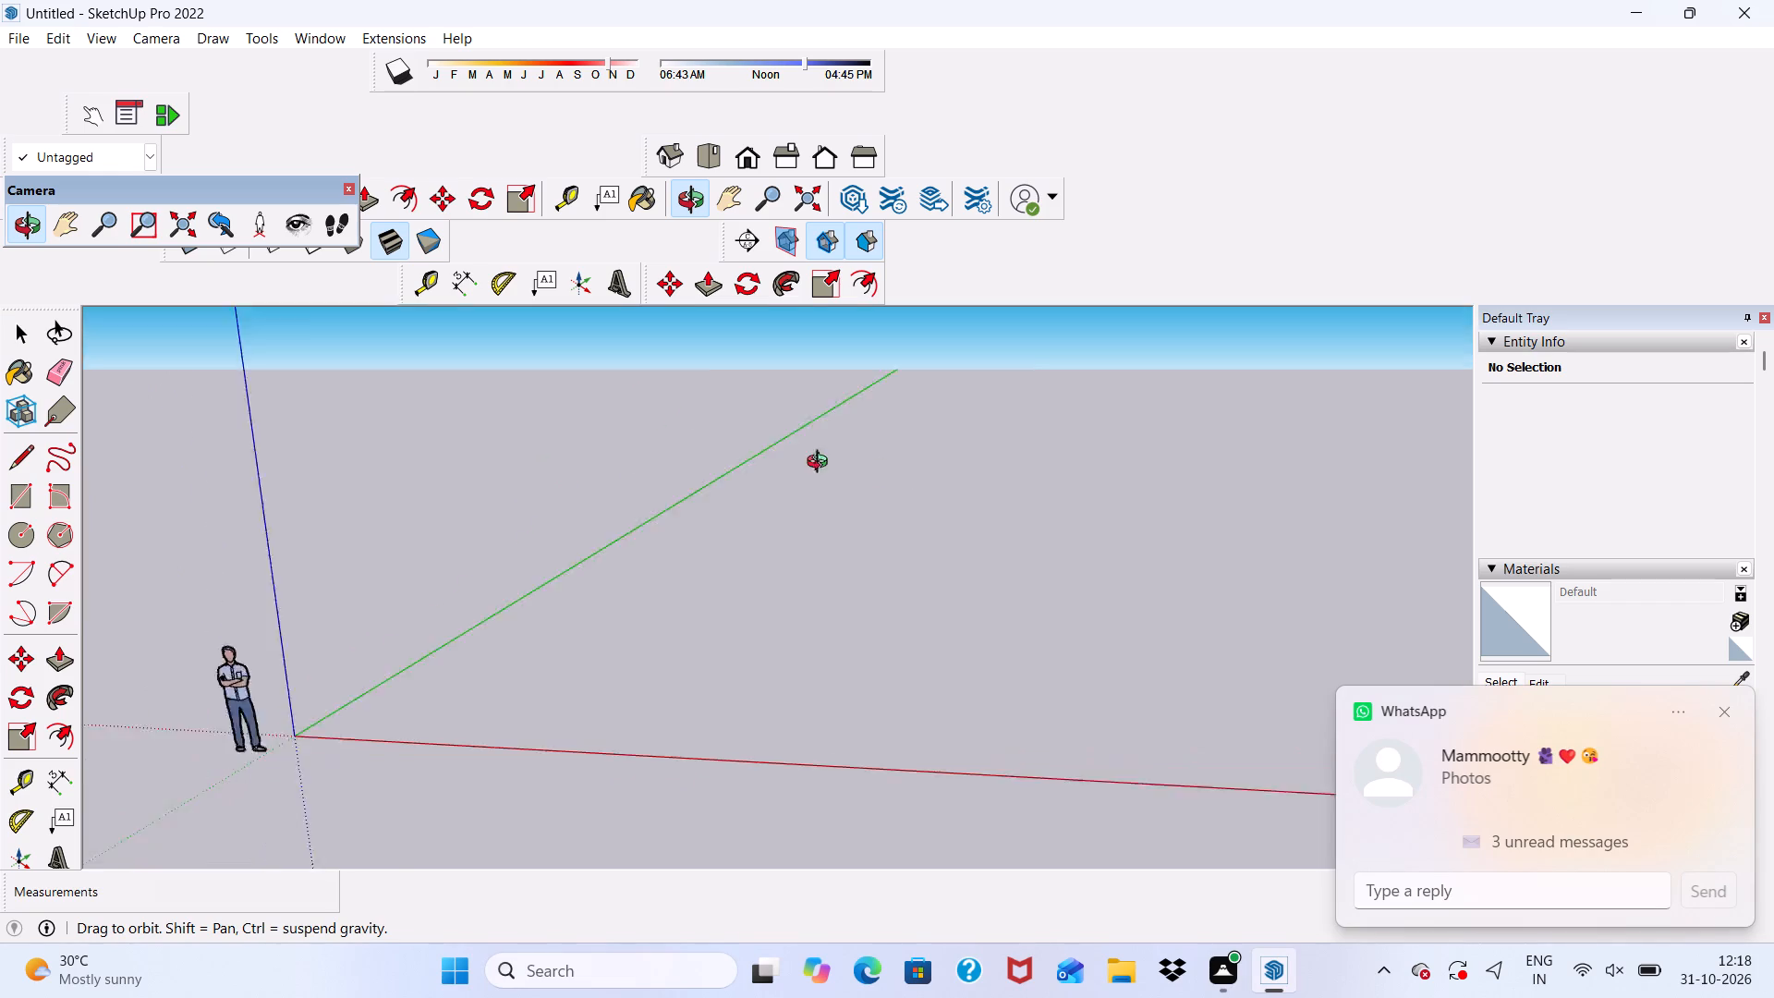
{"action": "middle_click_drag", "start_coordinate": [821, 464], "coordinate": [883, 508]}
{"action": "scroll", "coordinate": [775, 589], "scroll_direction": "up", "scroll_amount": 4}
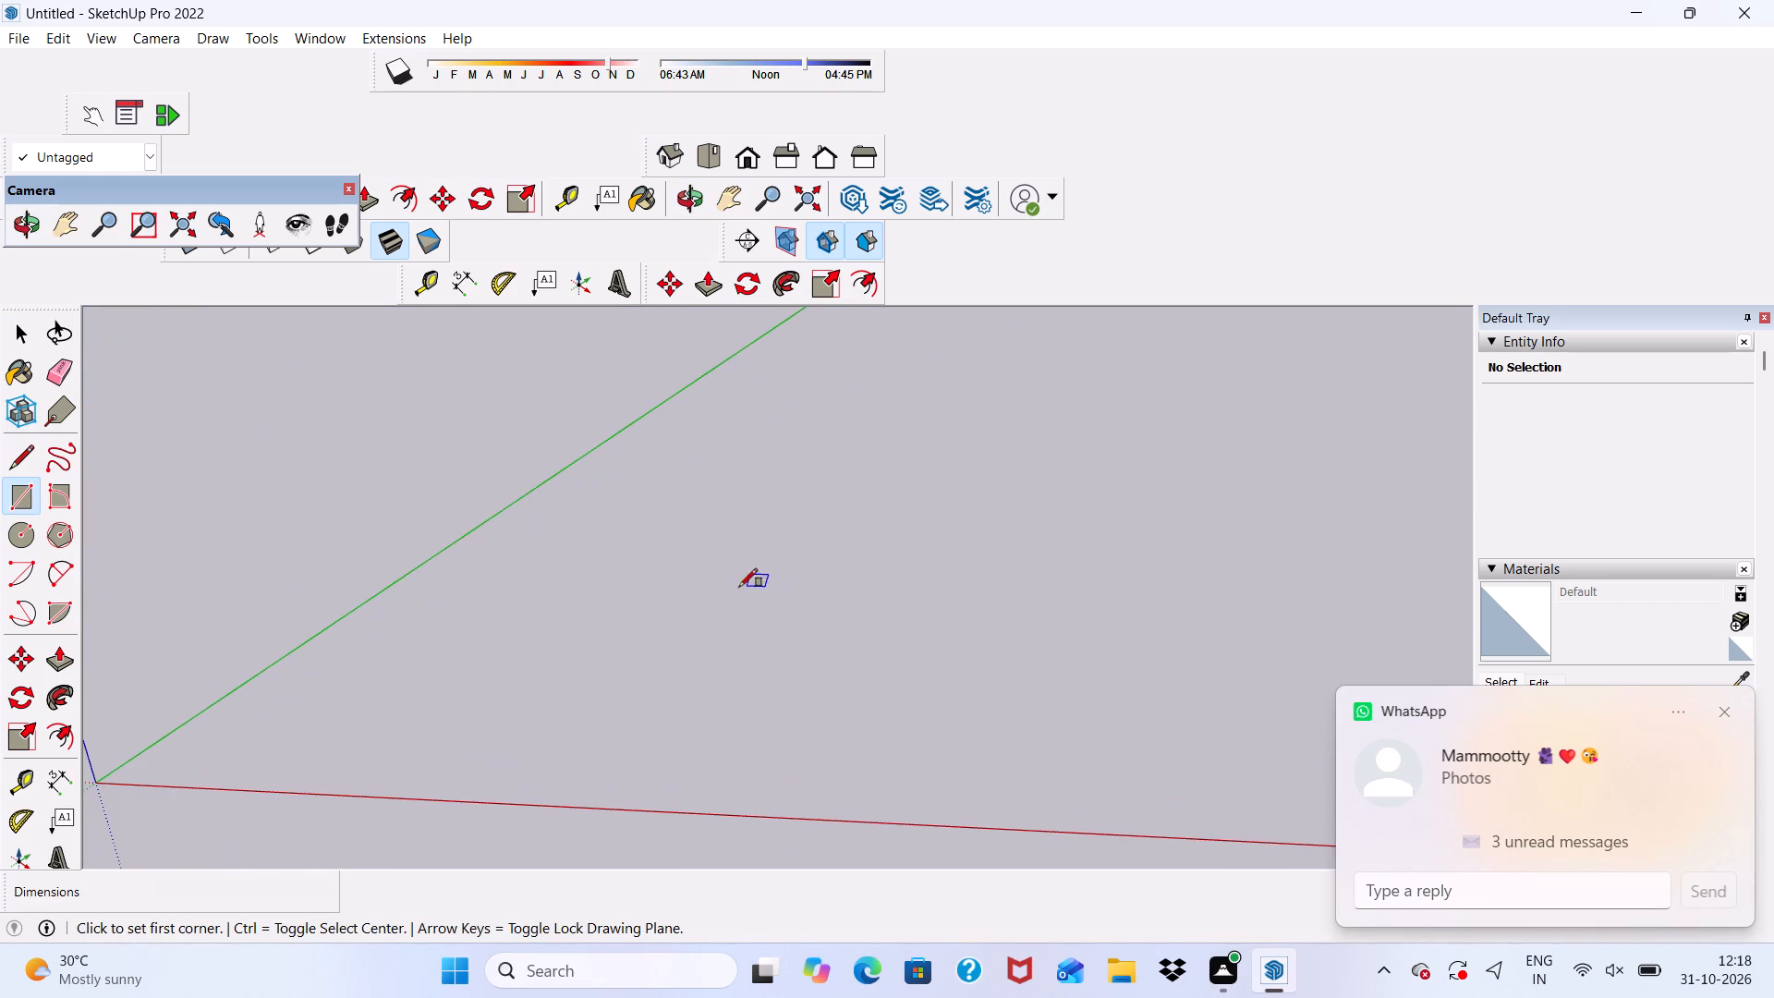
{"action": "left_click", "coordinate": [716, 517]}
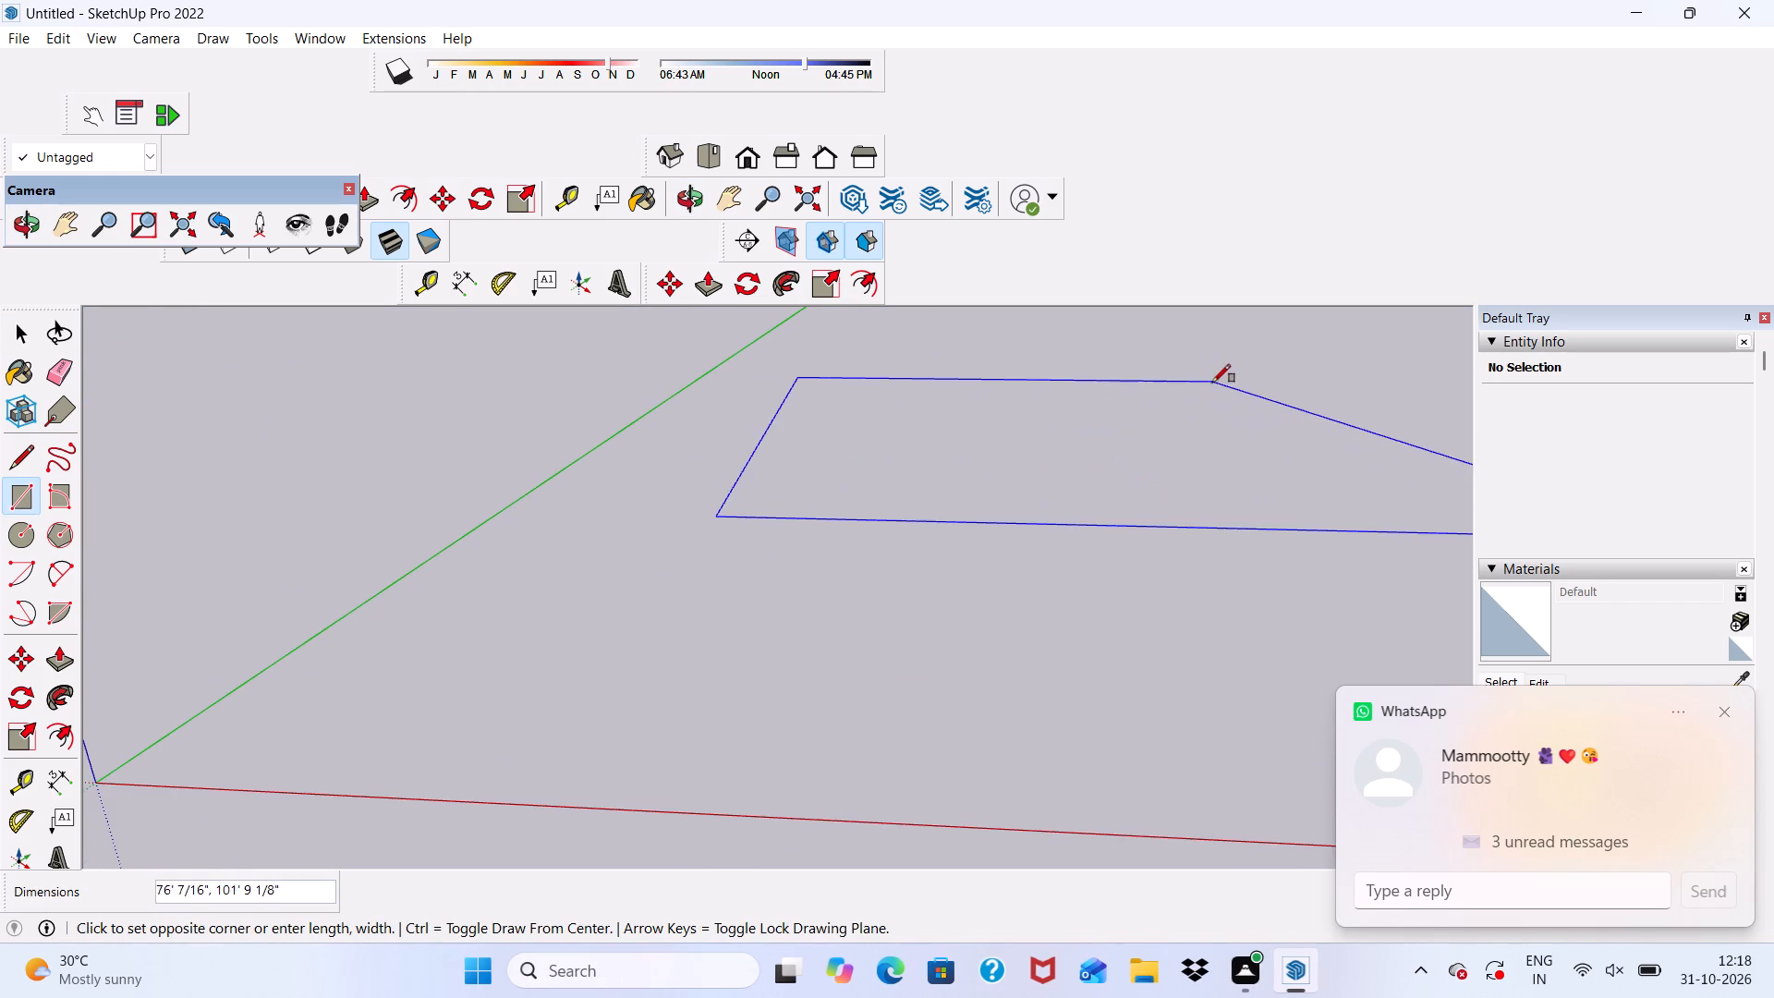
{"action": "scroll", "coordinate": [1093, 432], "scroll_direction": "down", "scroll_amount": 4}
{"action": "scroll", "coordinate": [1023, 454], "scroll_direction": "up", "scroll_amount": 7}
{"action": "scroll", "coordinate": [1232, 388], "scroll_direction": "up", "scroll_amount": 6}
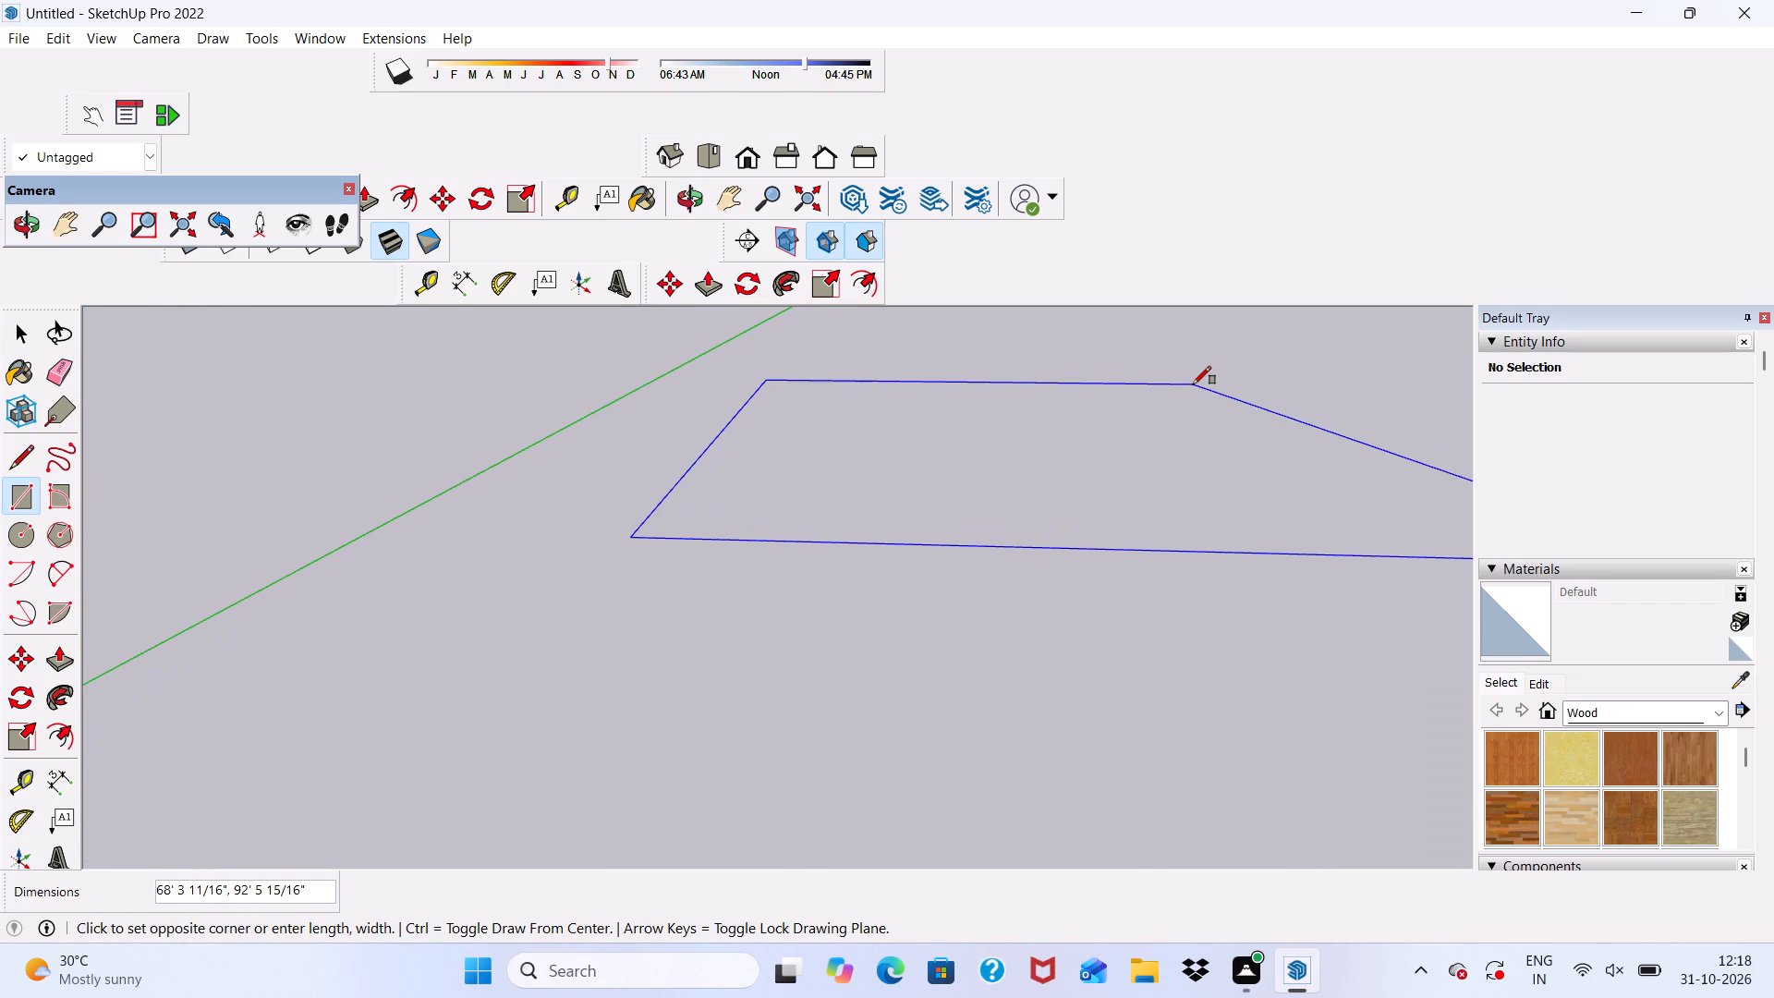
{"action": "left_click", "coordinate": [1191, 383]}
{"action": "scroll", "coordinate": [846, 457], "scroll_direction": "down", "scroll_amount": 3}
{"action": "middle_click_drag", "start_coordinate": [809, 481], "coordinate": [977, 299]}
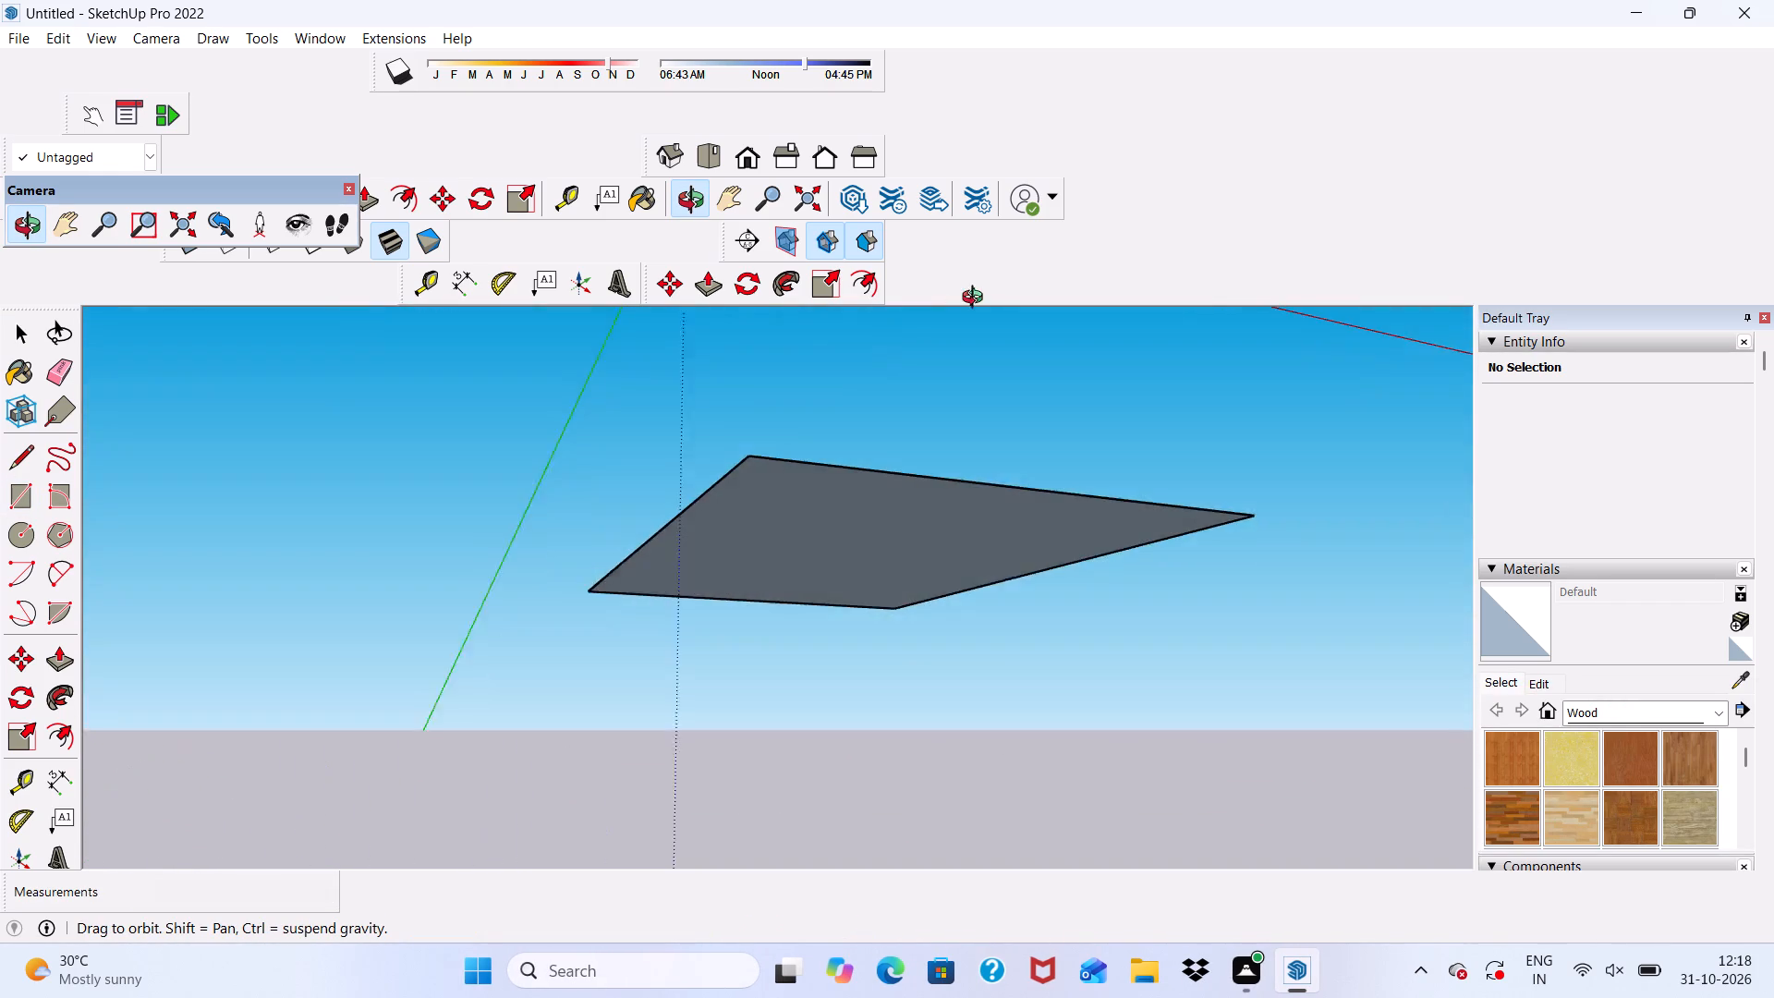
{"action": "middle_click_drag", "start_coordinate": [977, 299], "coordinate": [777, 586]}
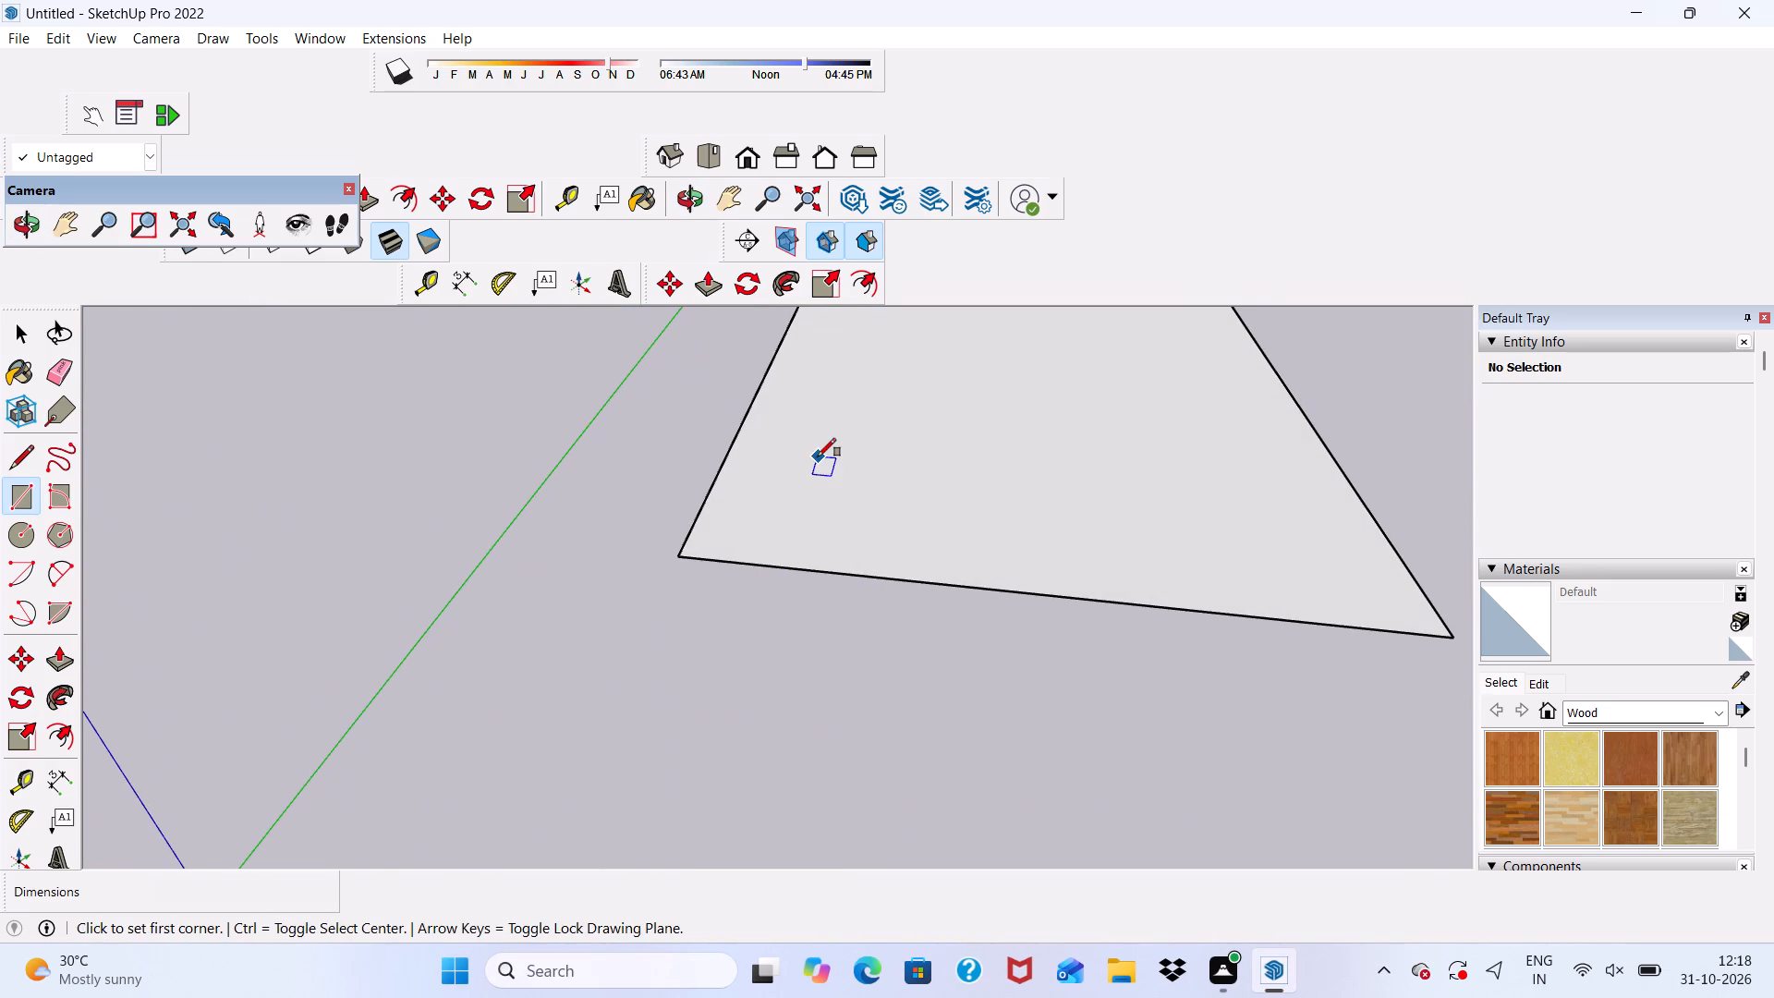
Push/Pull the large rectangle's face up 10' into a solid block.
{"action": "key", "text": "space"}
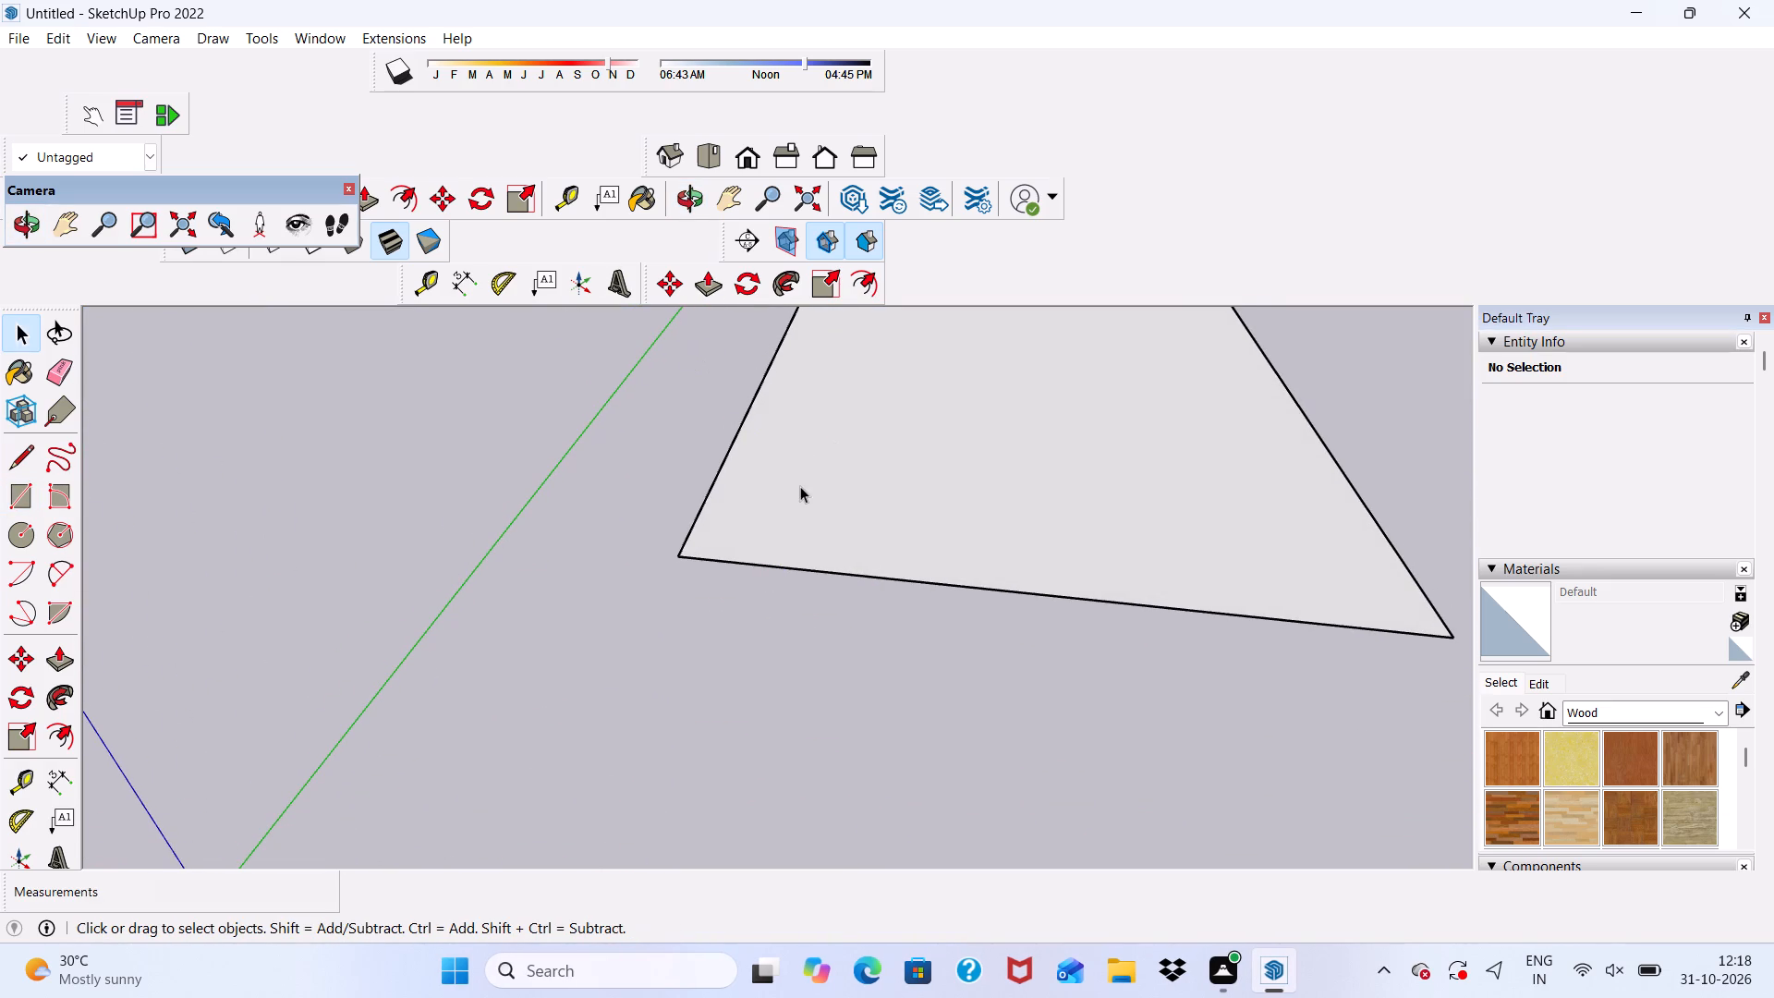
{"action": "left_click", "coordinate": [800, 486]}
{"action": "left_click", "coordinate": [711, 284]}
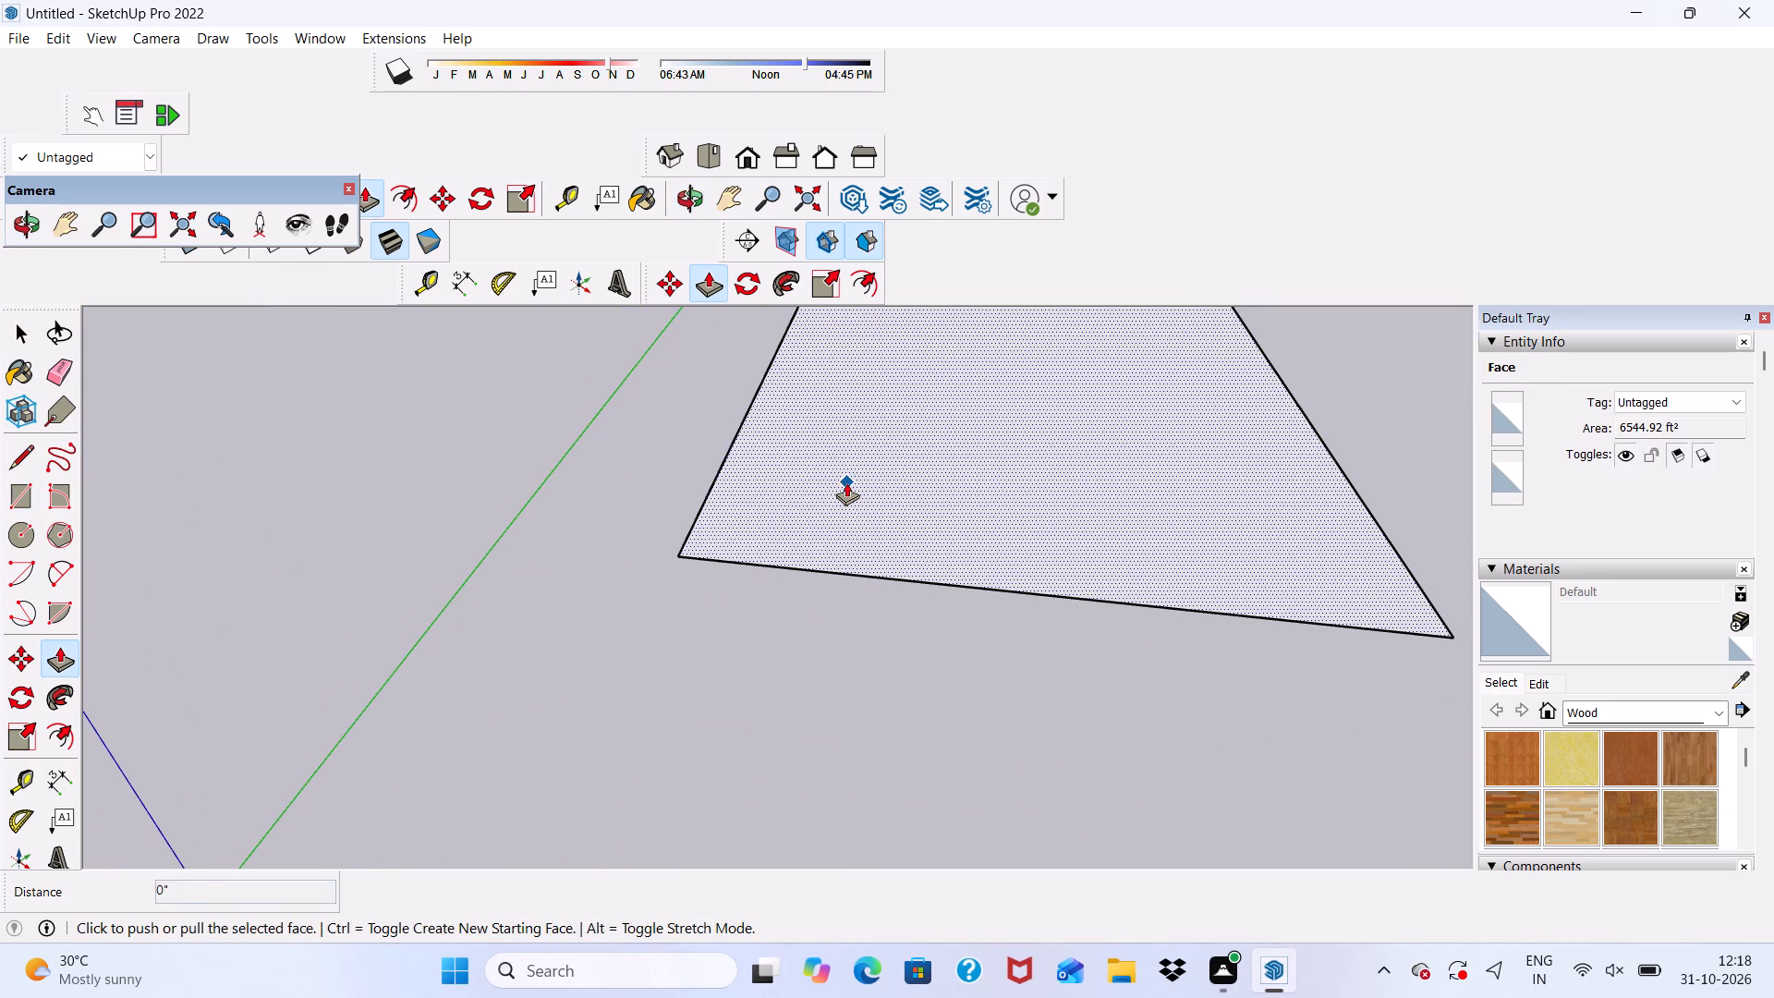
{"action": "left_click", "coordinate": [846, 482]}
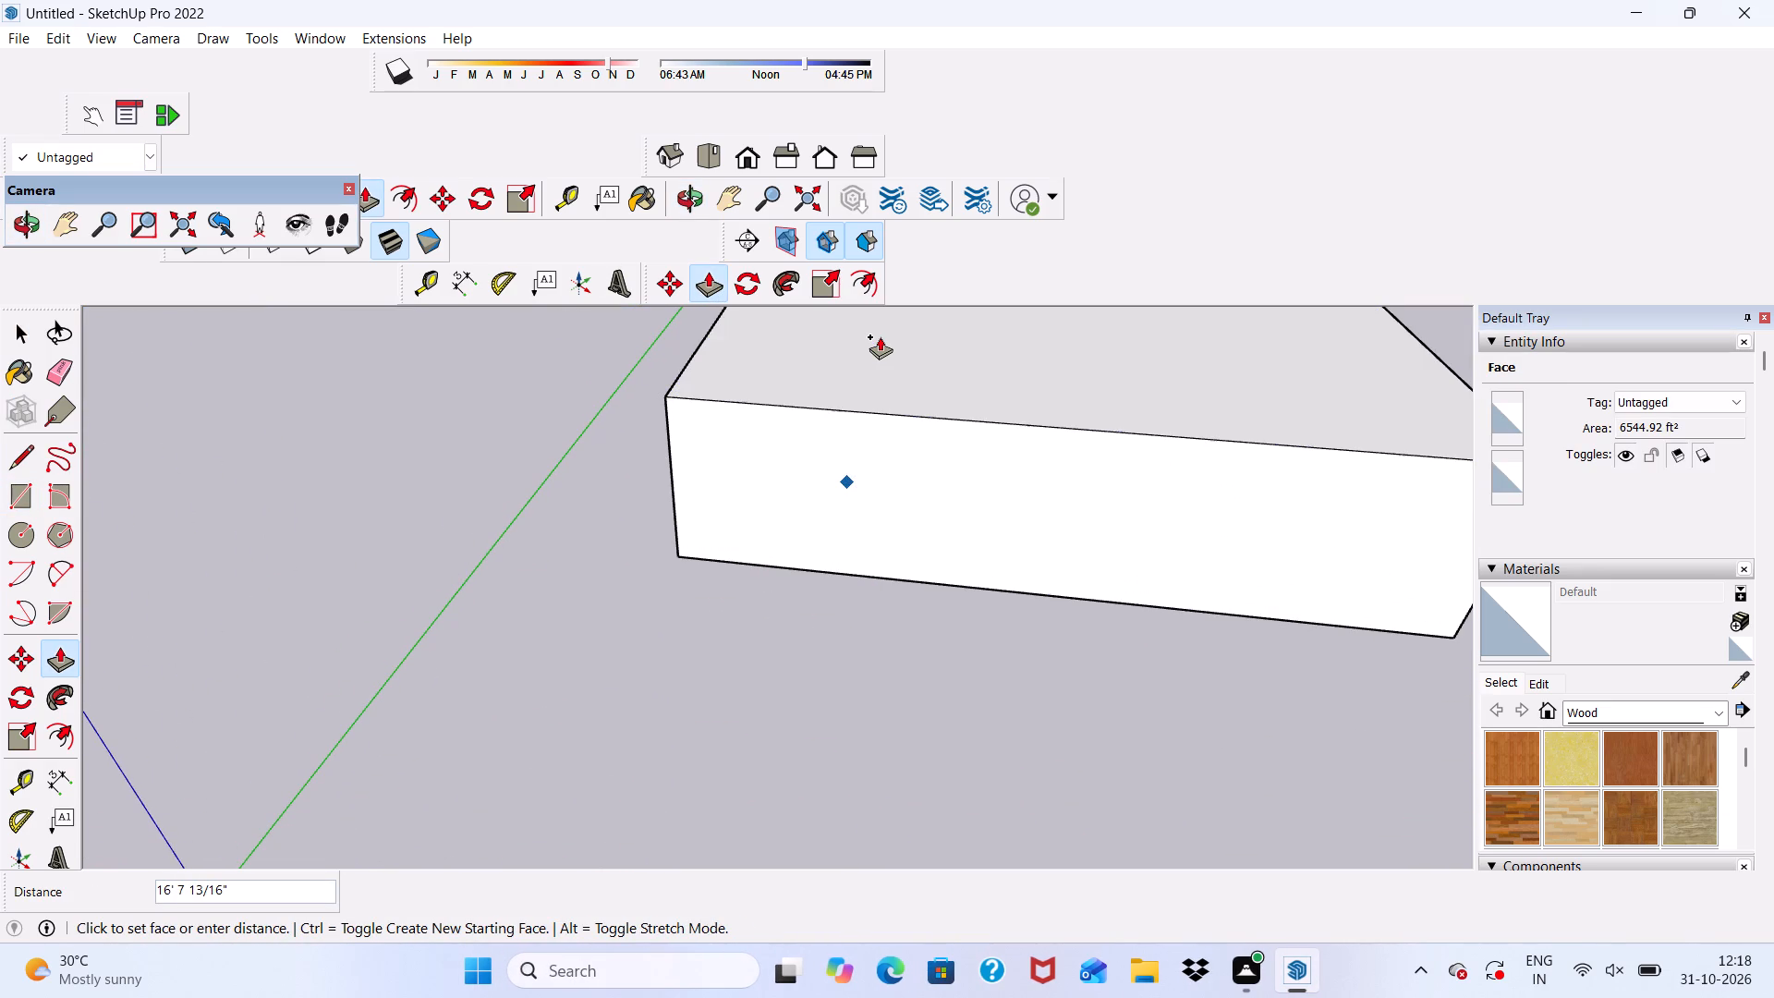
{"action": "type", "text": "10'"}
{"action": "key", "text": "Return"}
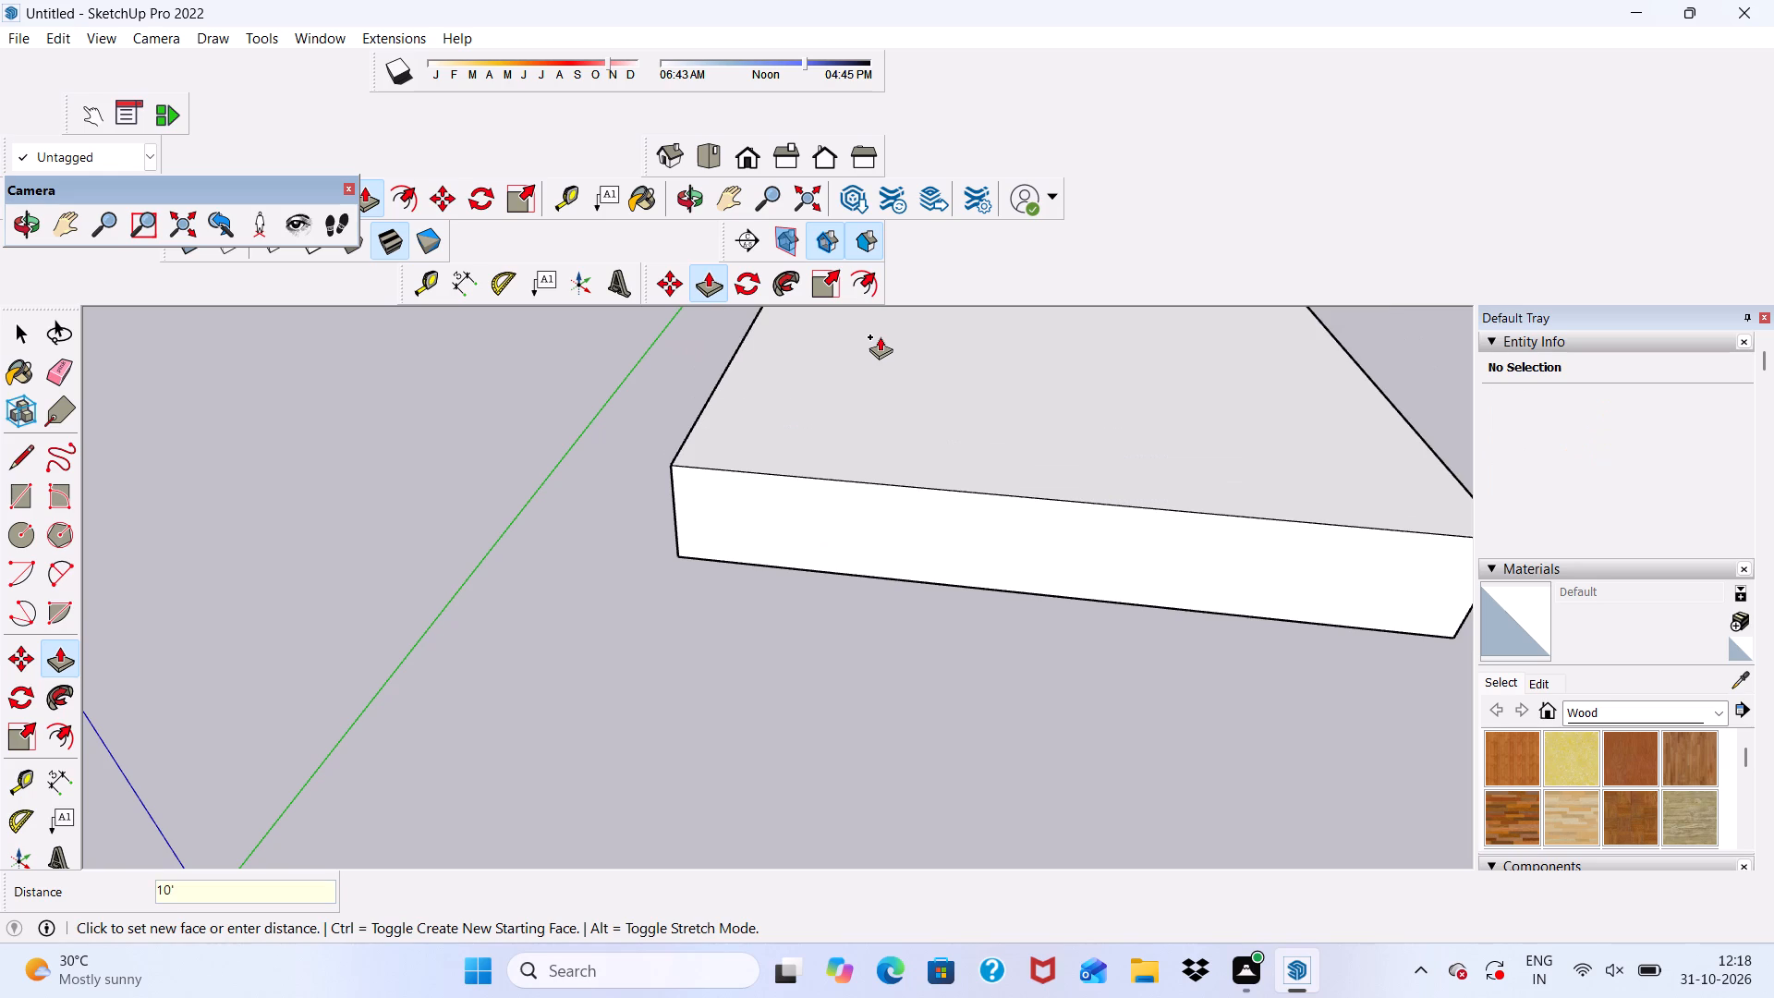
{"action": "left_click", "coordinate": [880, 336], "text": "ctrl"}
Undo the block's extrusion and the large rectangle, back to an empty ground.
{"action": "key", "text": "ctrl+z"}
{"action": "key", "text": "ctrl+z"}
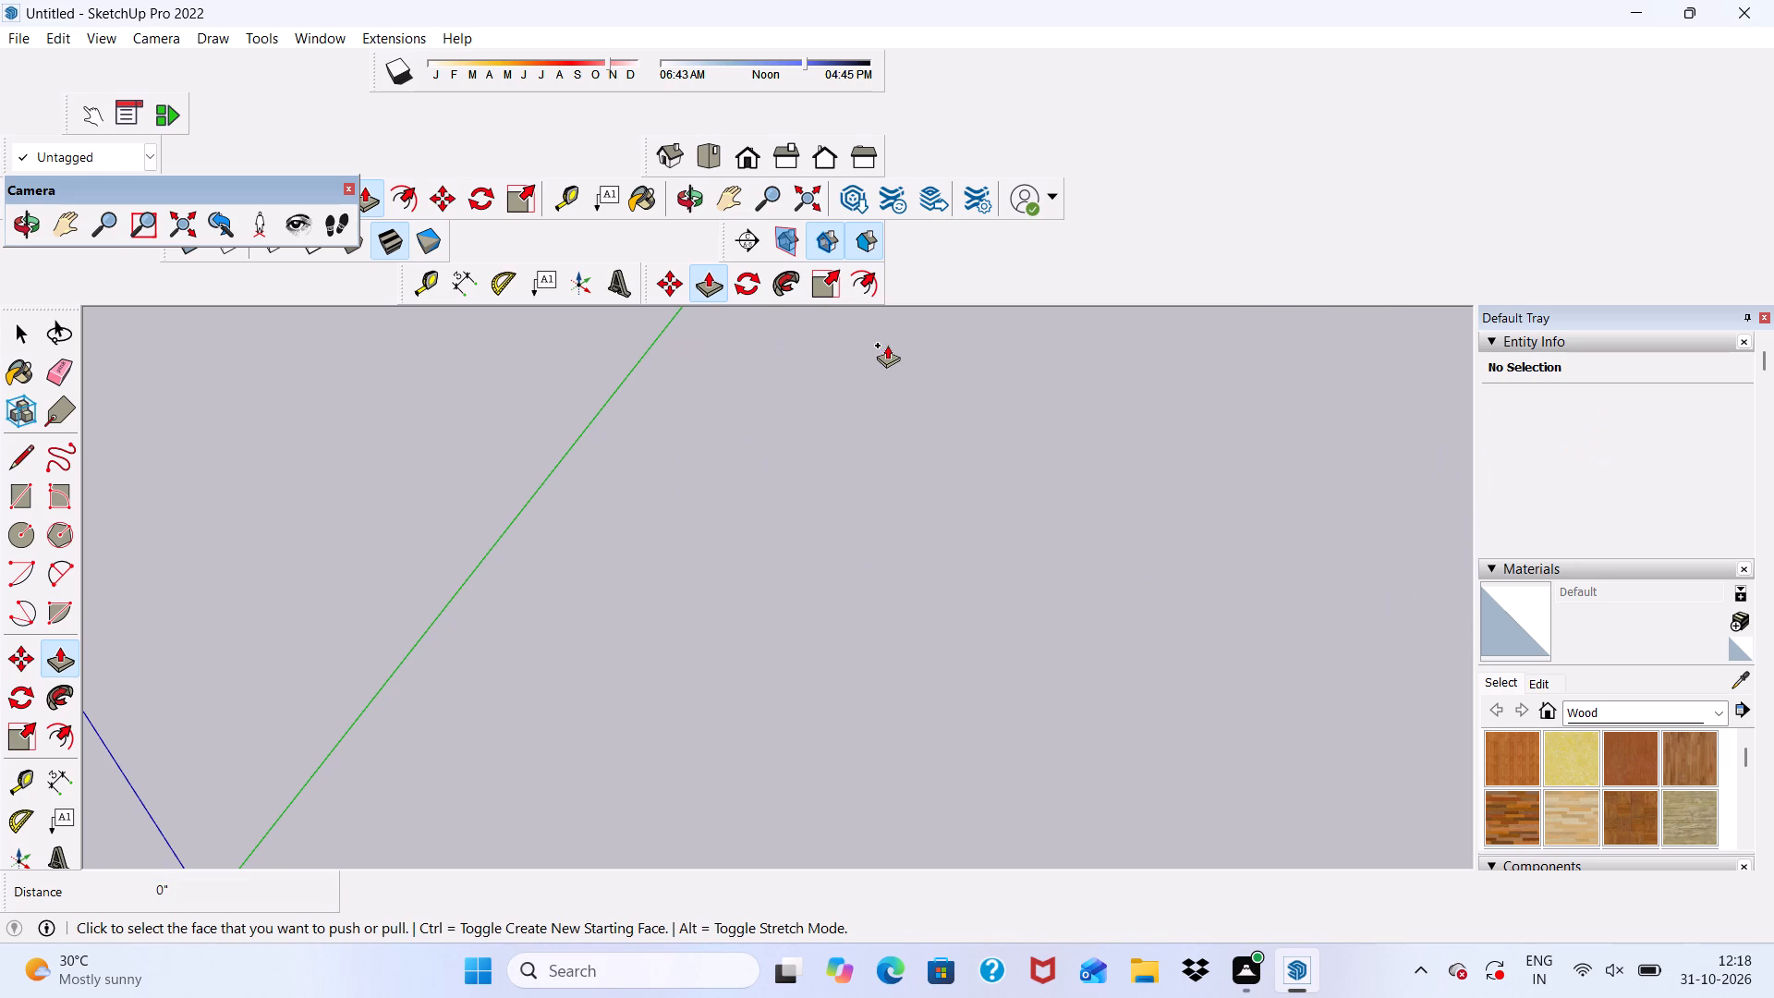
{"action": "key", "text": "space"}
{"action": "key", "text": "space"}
Draw a rectangle about 38' by 40' 6" on the ground between the green and red axes.
{"action": "scroll", "coordinate": [696, 435], "scroll_direction": "down", "scroll_amount": 8}
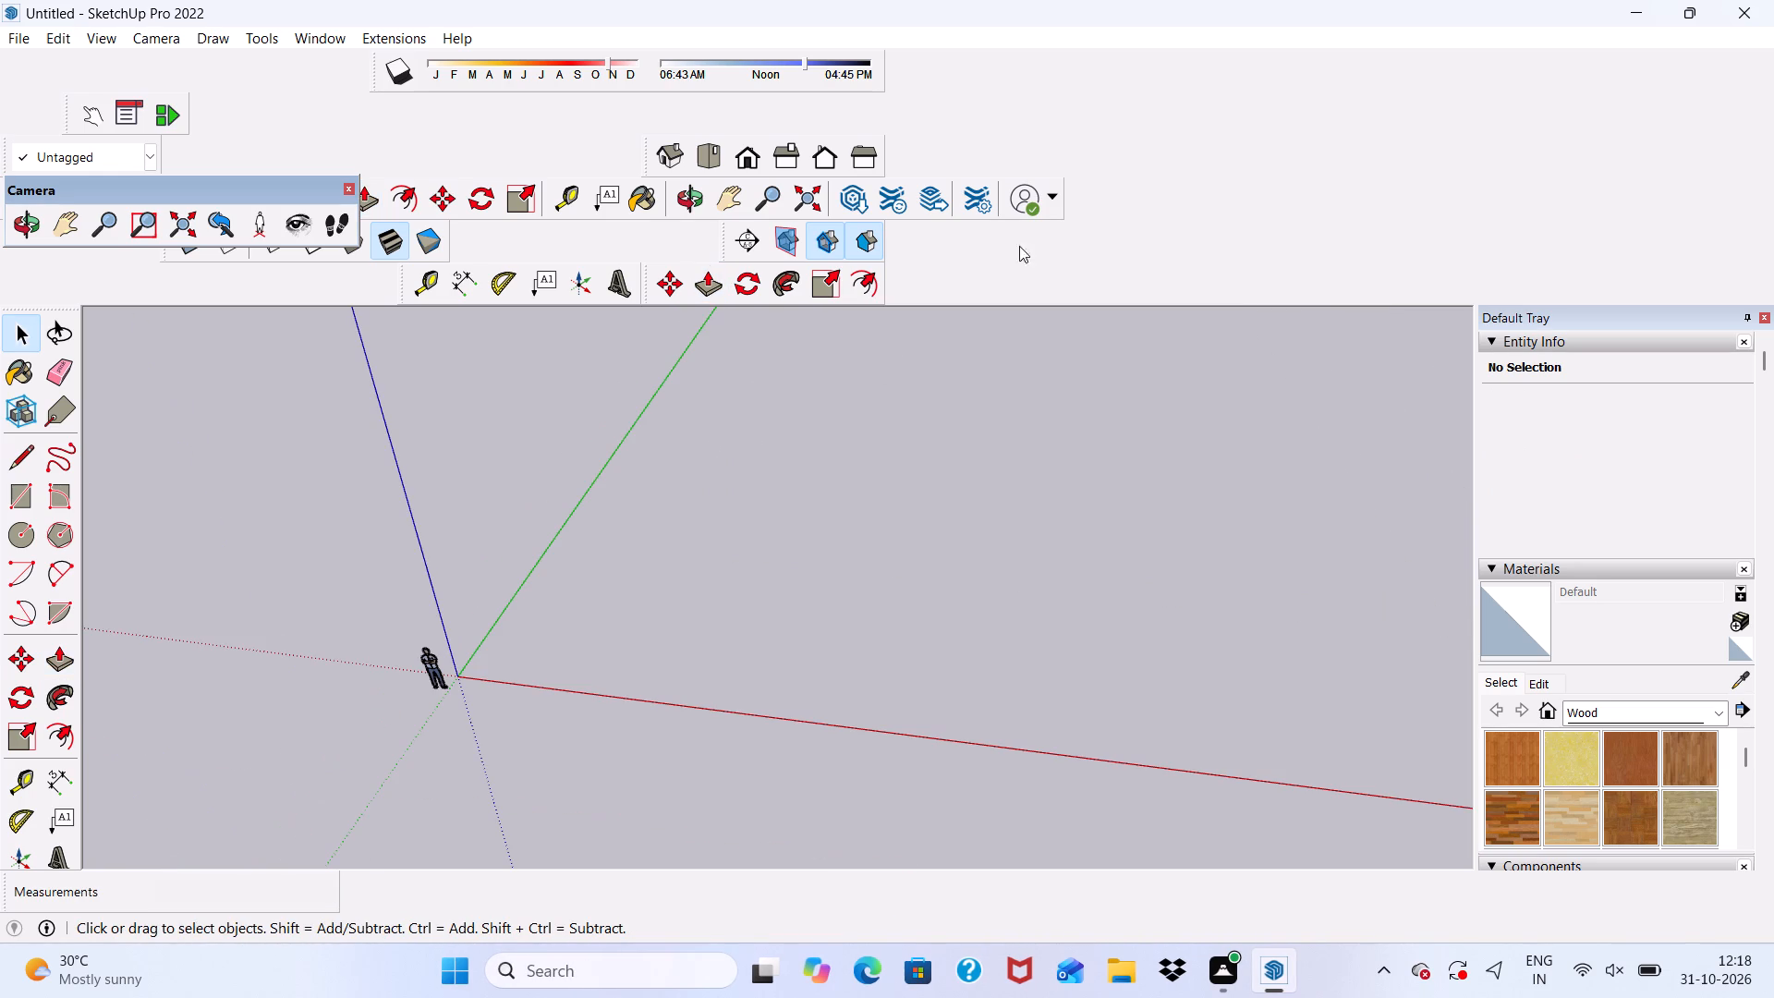
{"action": "left_click", "coordinate": [756, 155]}
{"action": "scroll", "coordinate": [799, 541], "scroll_direction": "up", "scroll_amount": 10}
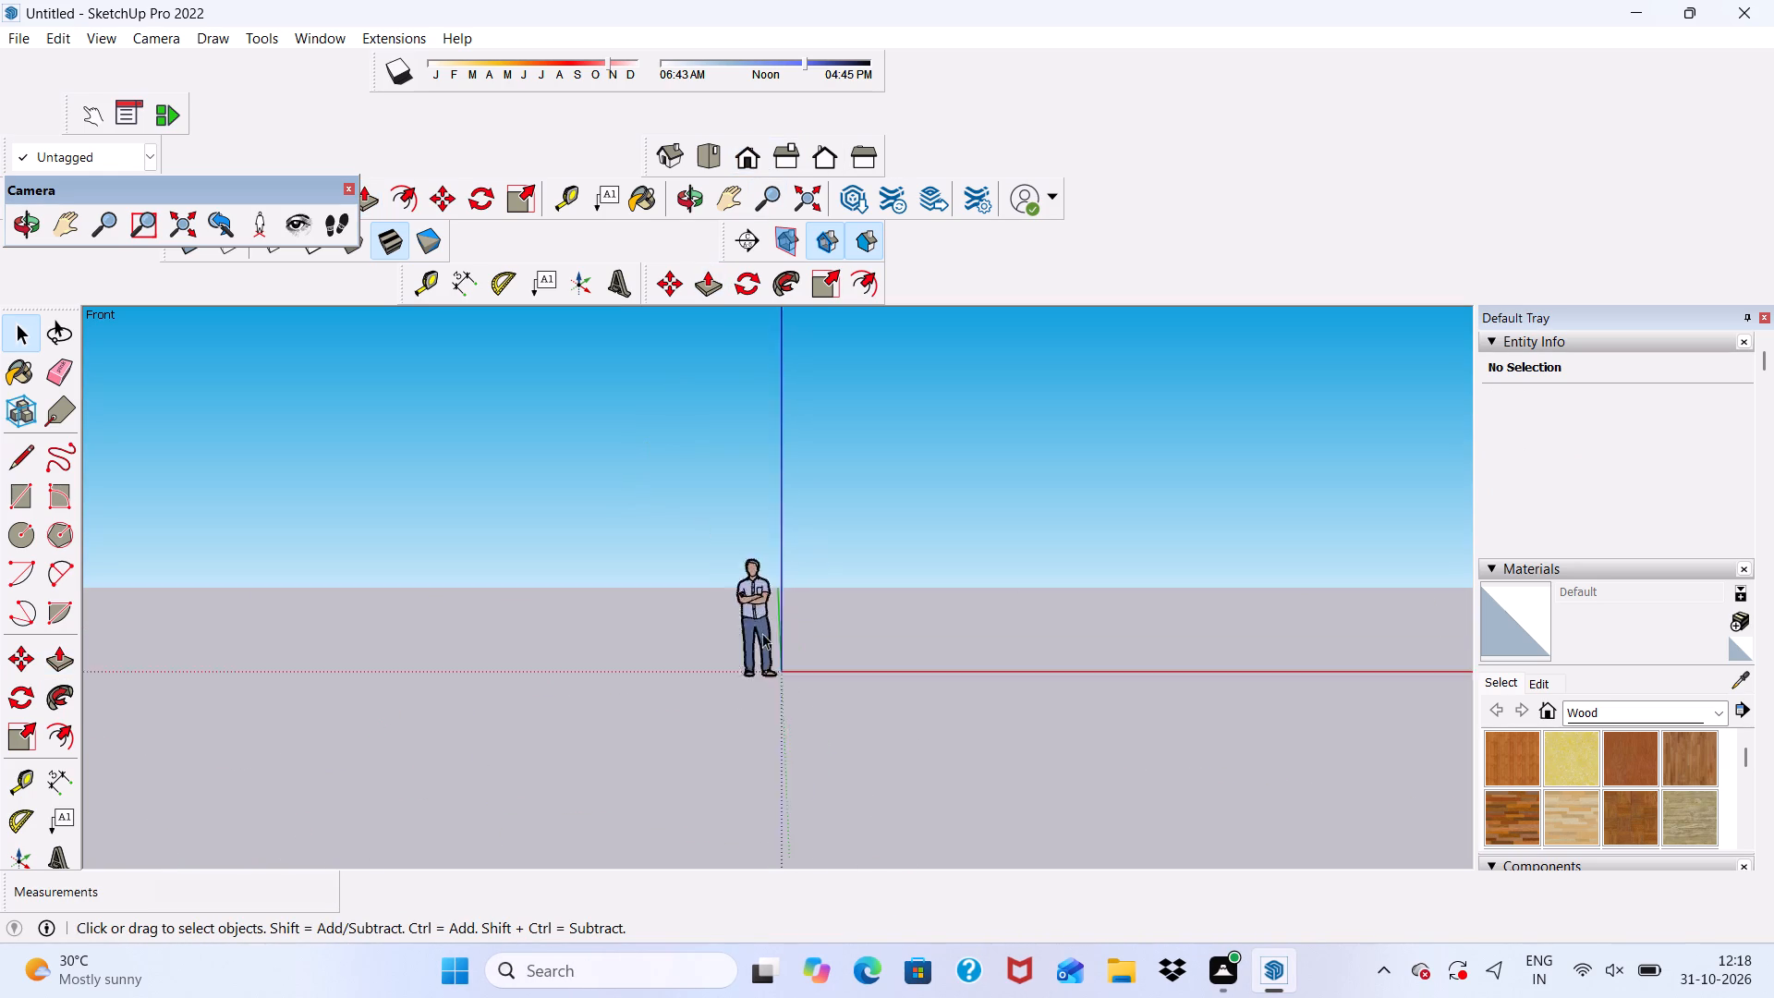
{"action": "scroll", "coordinate": [762, 633], "scroll_direction": "up", "scroll_amount": 17}
{"action": "scroll", "coordinate": [913, 591], "scroll_direction": "down", "scroll_amount": 7}
{"action": "scroll", "coordinate": [1143, 581], "scroll_direction": "up", "scroll_amount": 6}
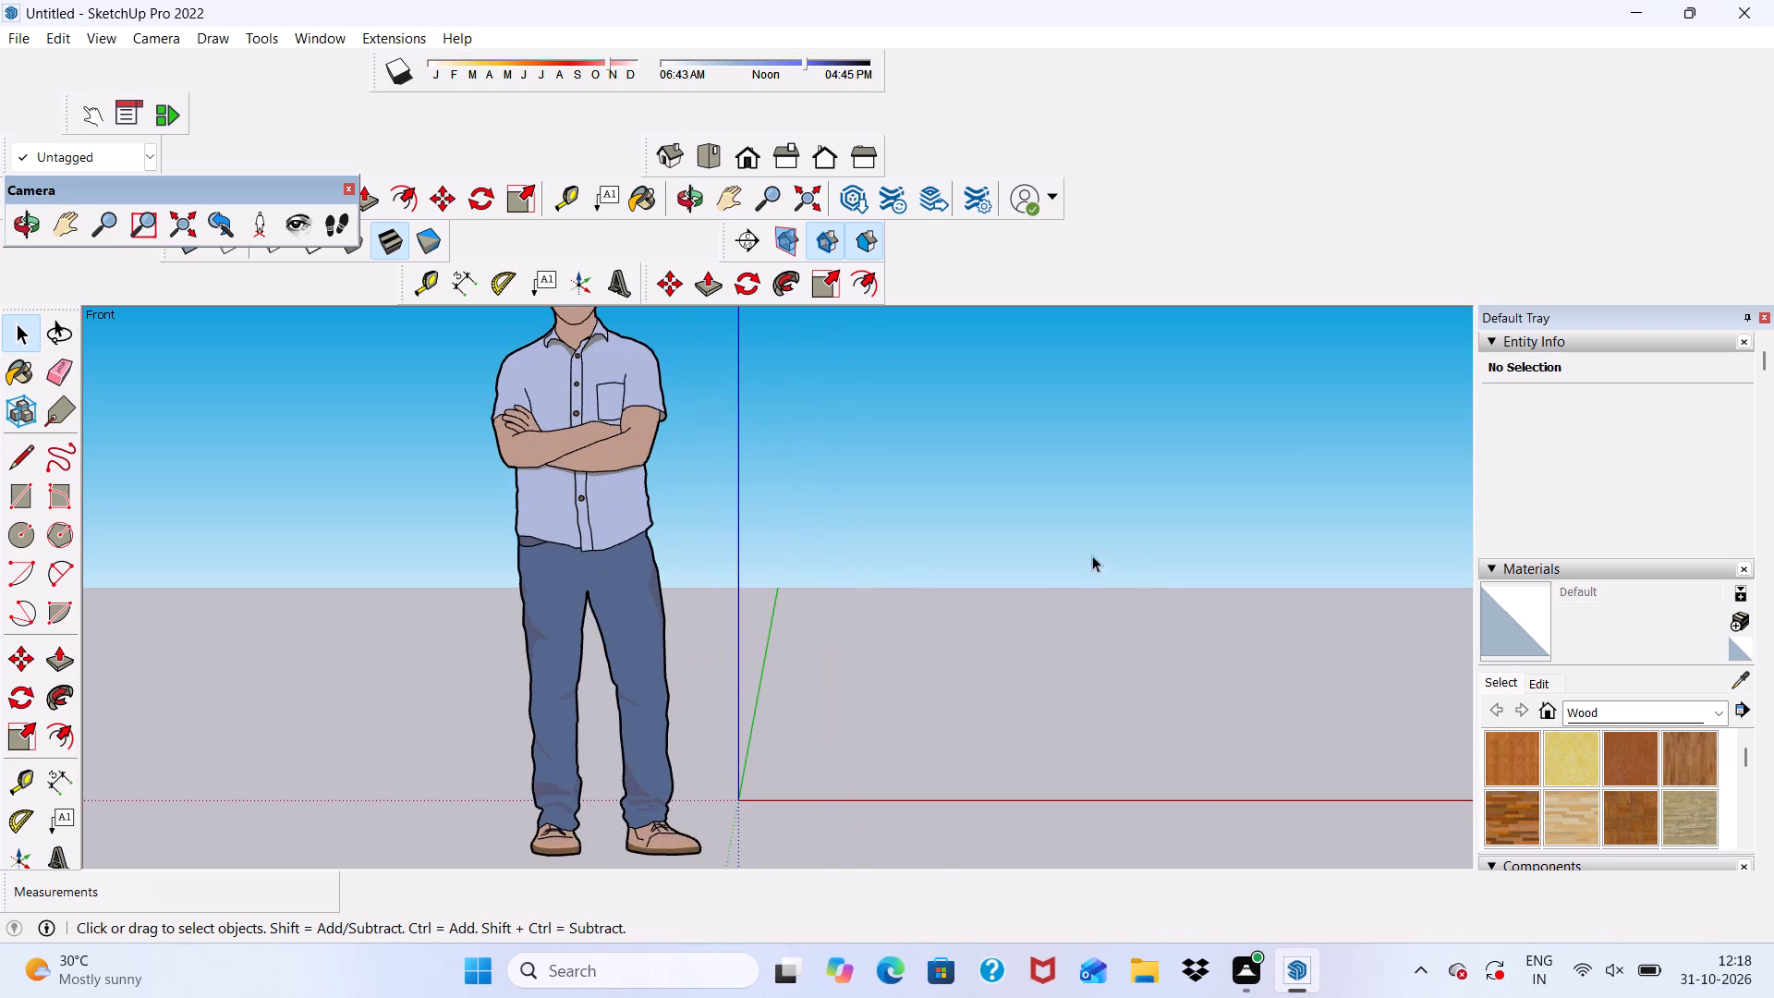
{"action": "middle_click_drag", "start_coordinate": [1093, 555], "coordinate": [1309, 594]}
{"action": "scroll", "coordinate": [1167, 529], "scroll_direction": "up", "scroll_amount": 5}
{"action": "middle_click_drag", "start_coordinate": [1024, 440], "coordinate": [944, 461]}
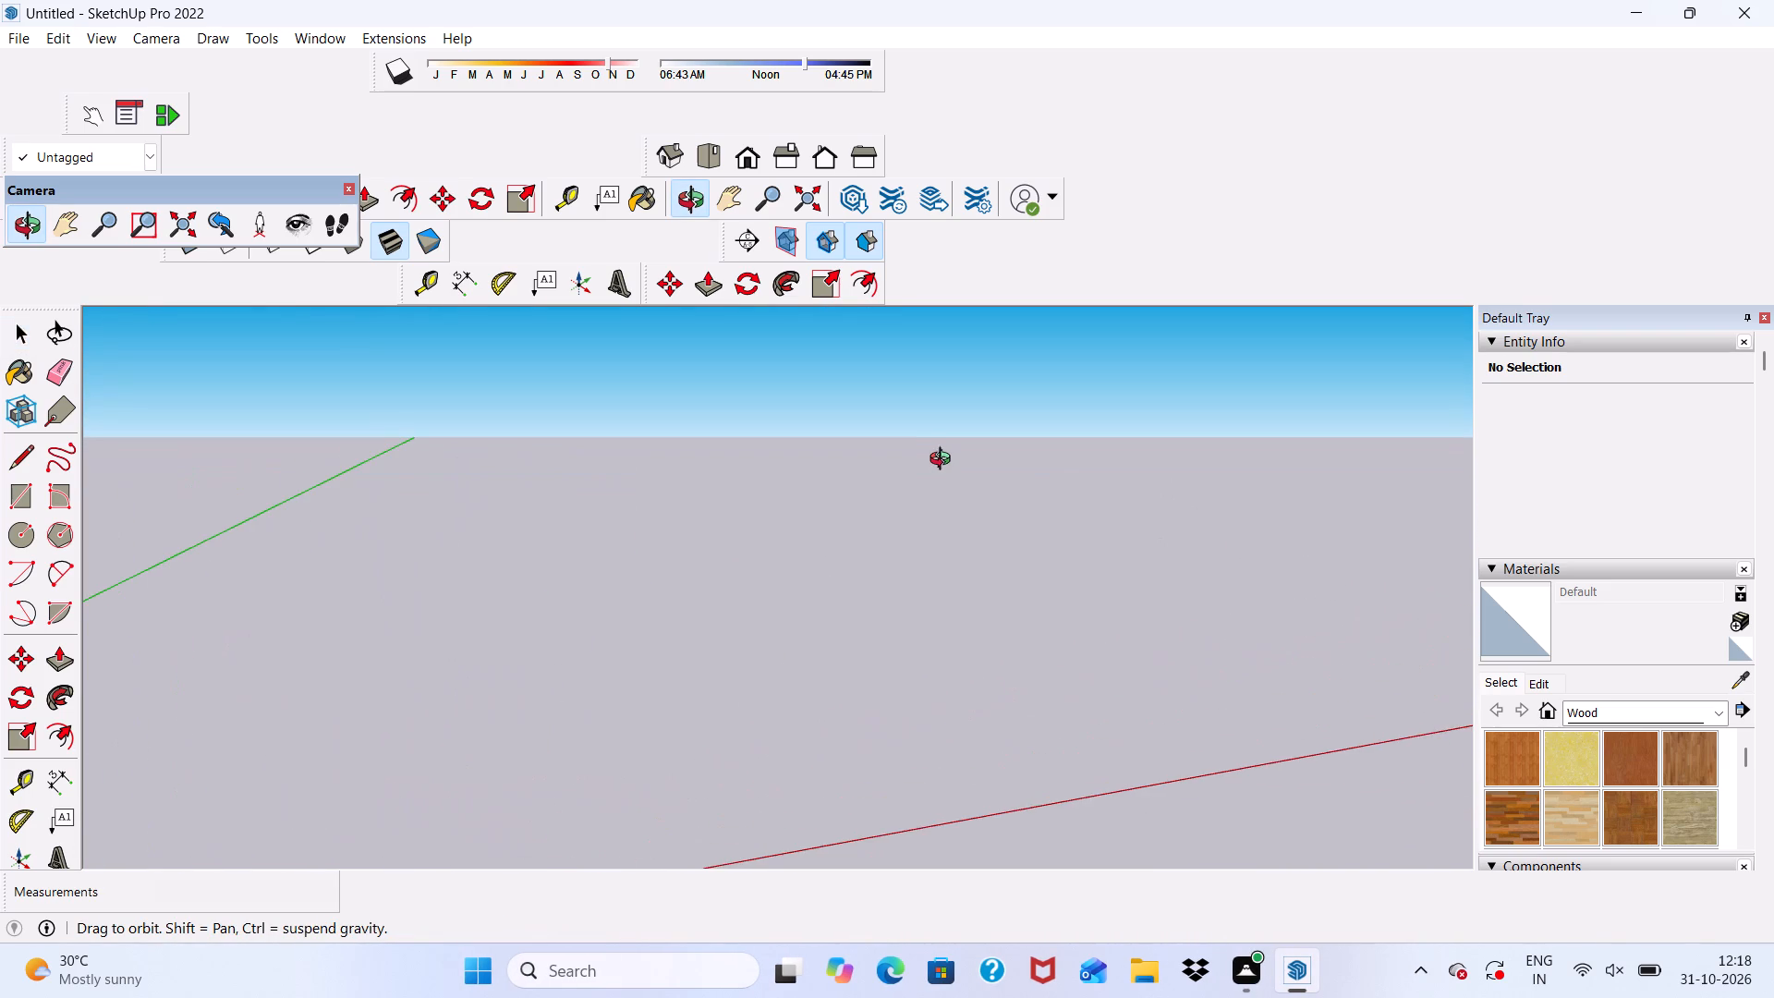
{"action": "middle_click_drag", "start_coordinate": [944, 461], "coordinate": [958, 486]}
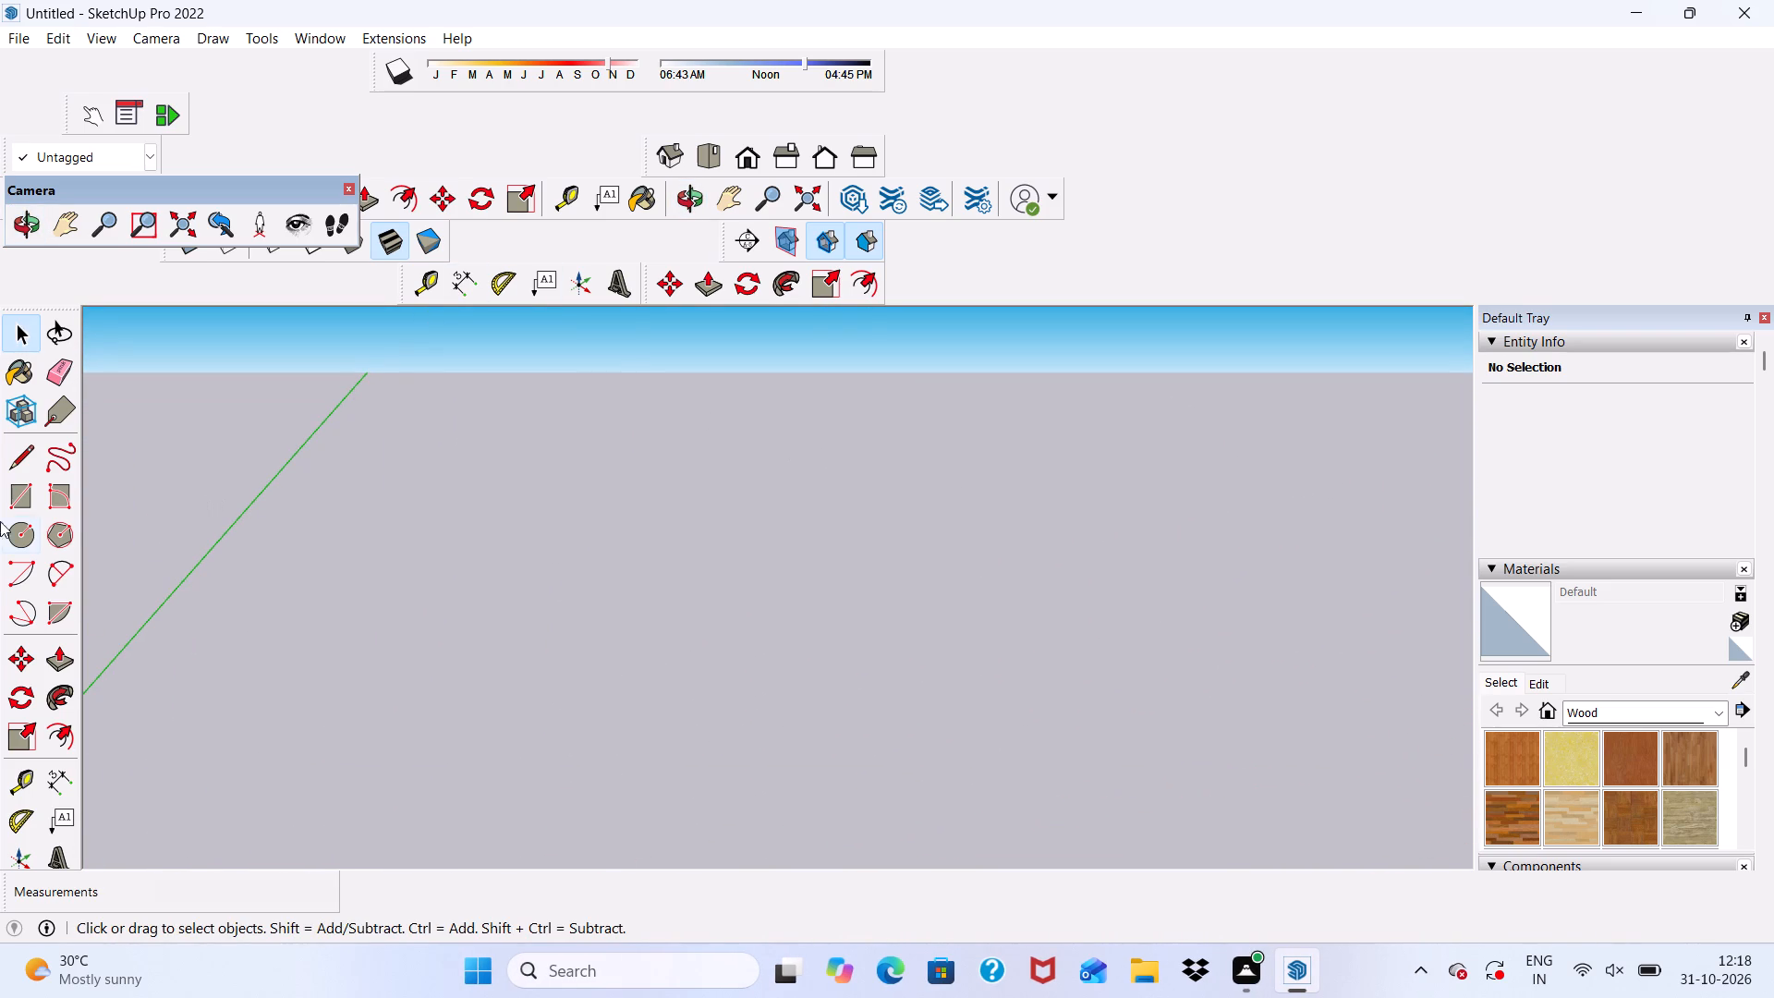
{"action": "left_click", "coordinate": [30, 490]}
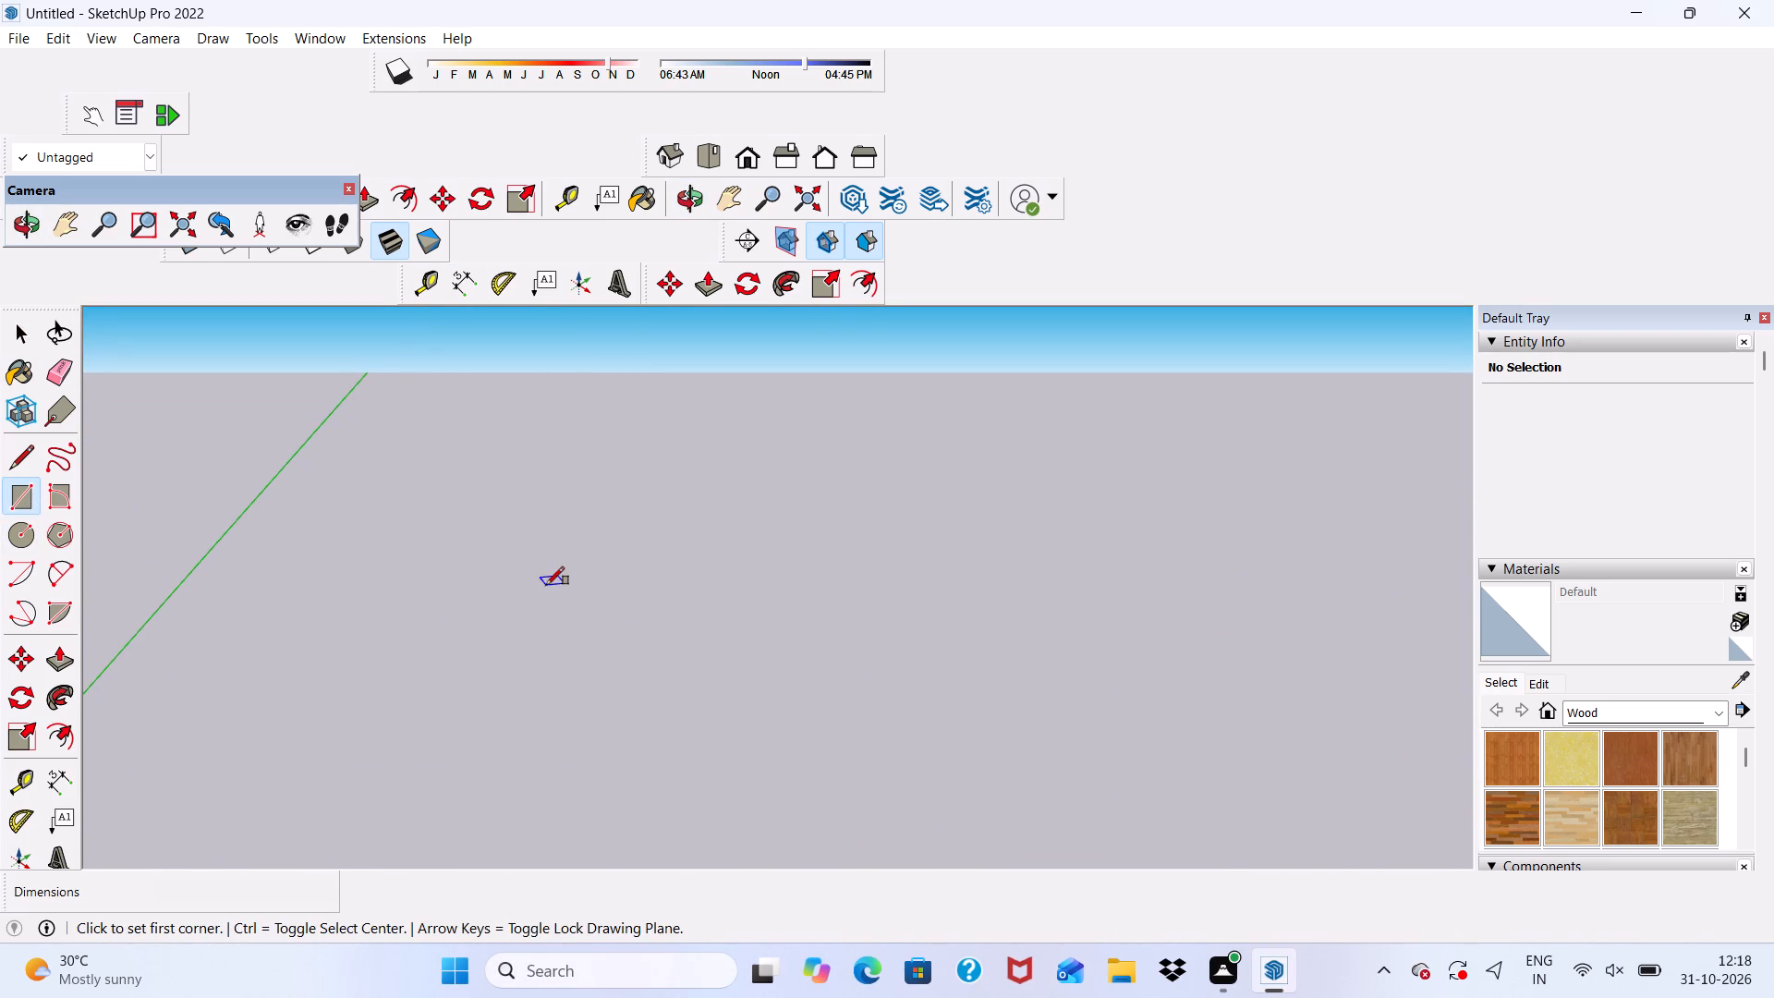
{"action": "left_click", "coordinate": [546, 585]}
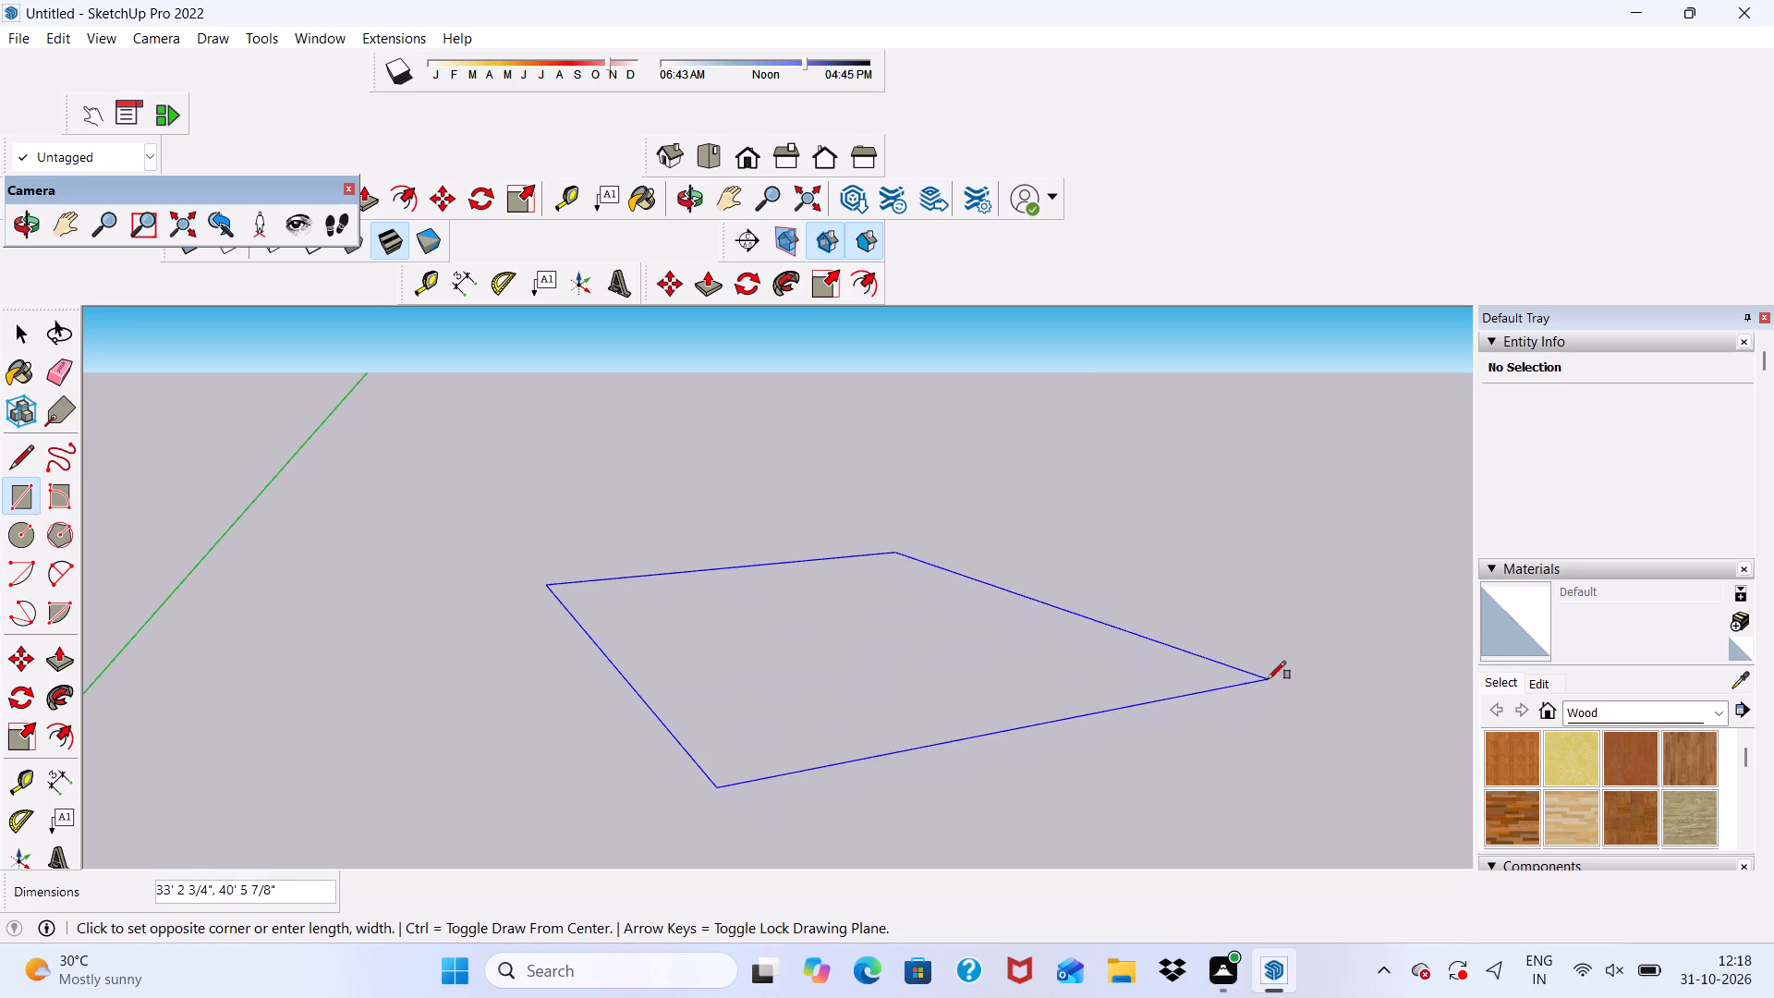
{"action": "left_click", "coordinate": [1323, 669]}
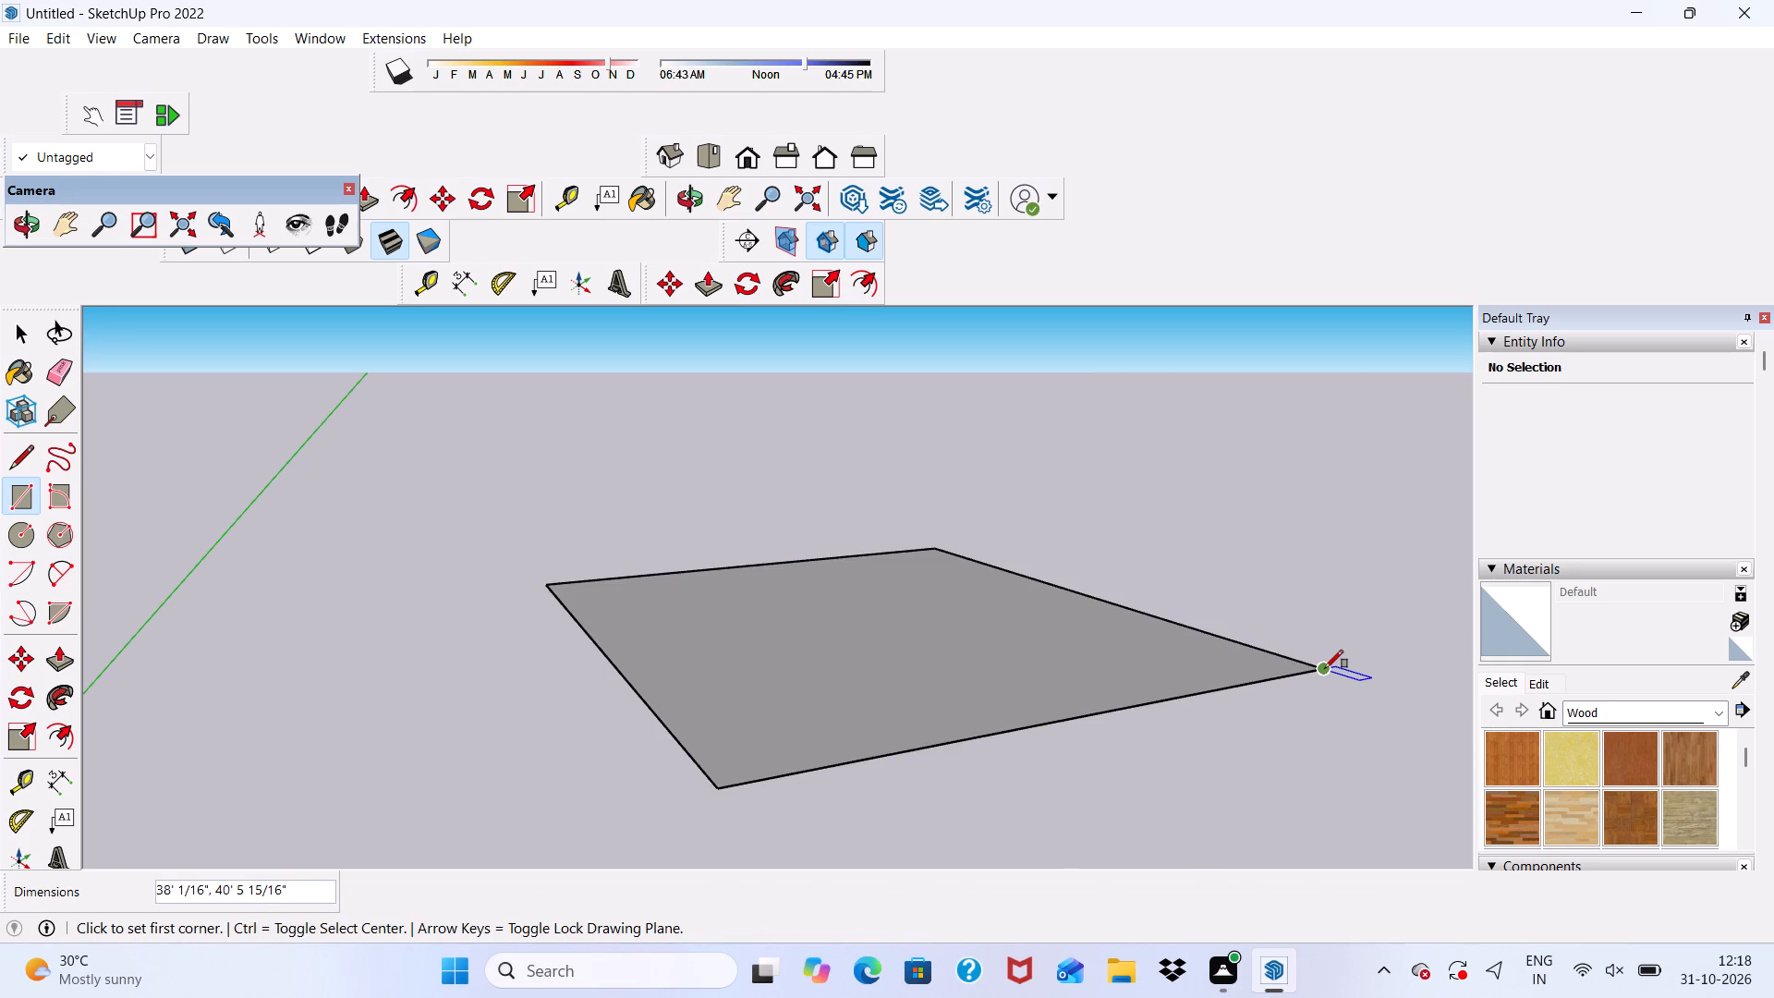
{"action": "left_click", "coordinate": [1325, 668]}
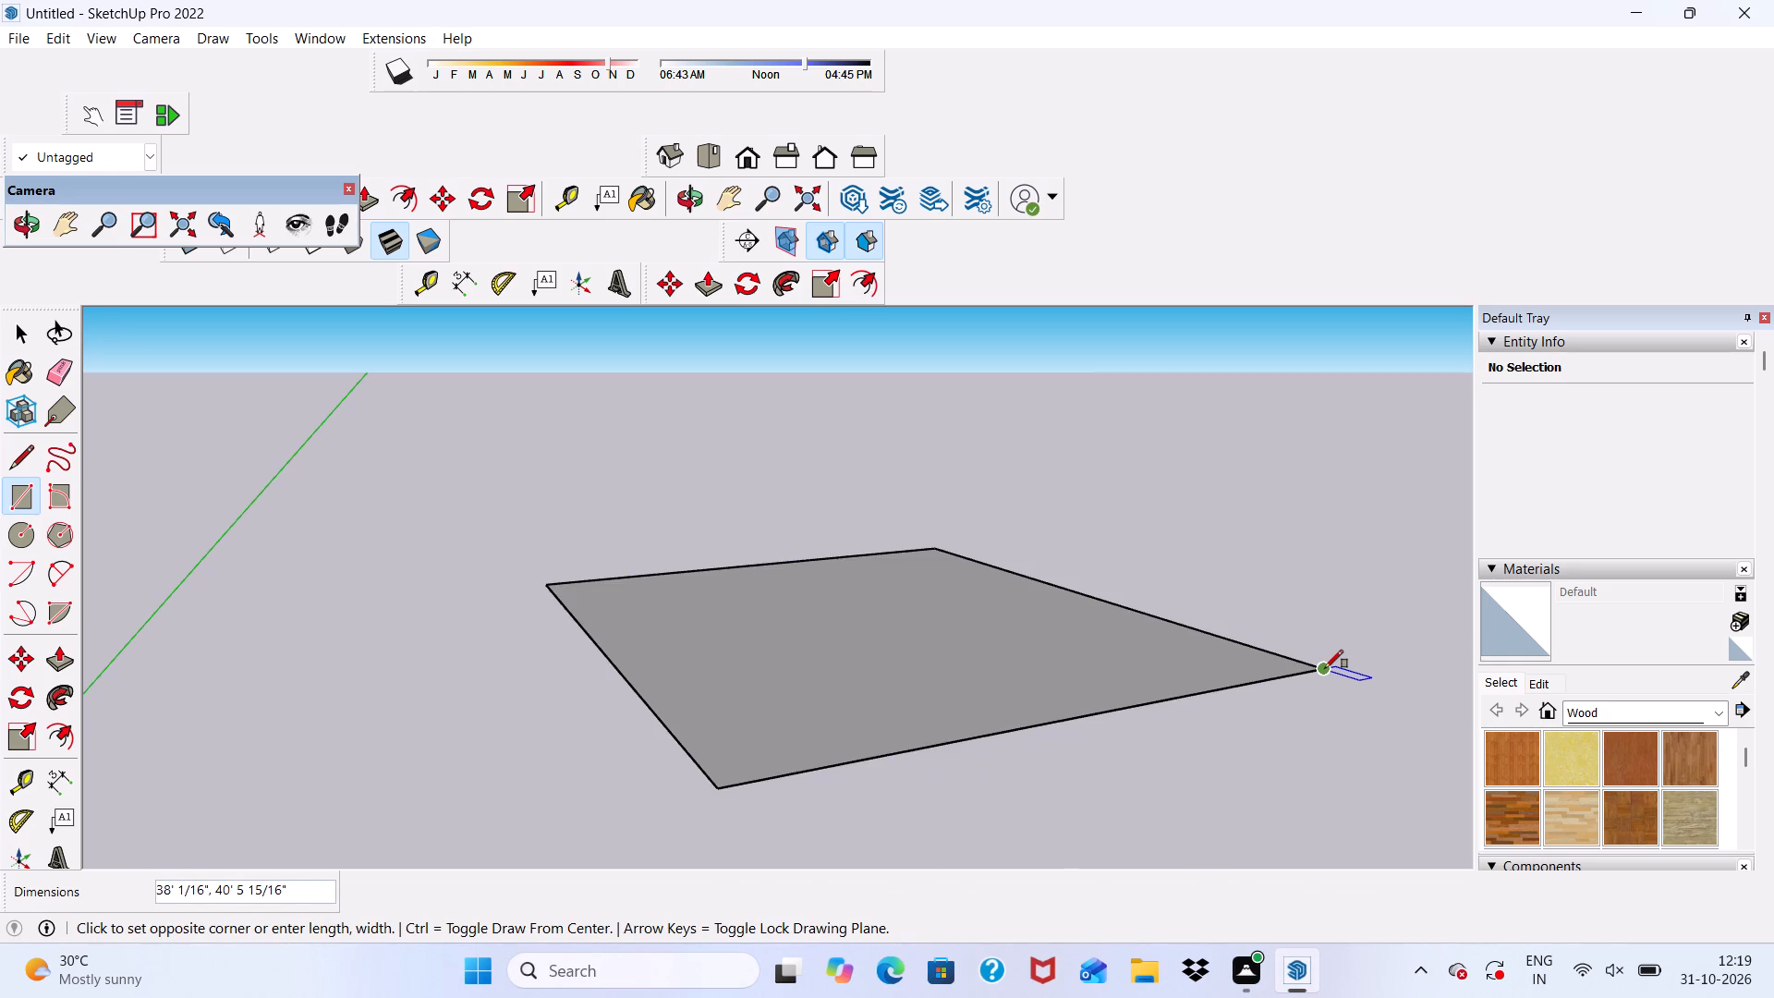
{"action": "left_click", "coordinate": [1325, 668]}
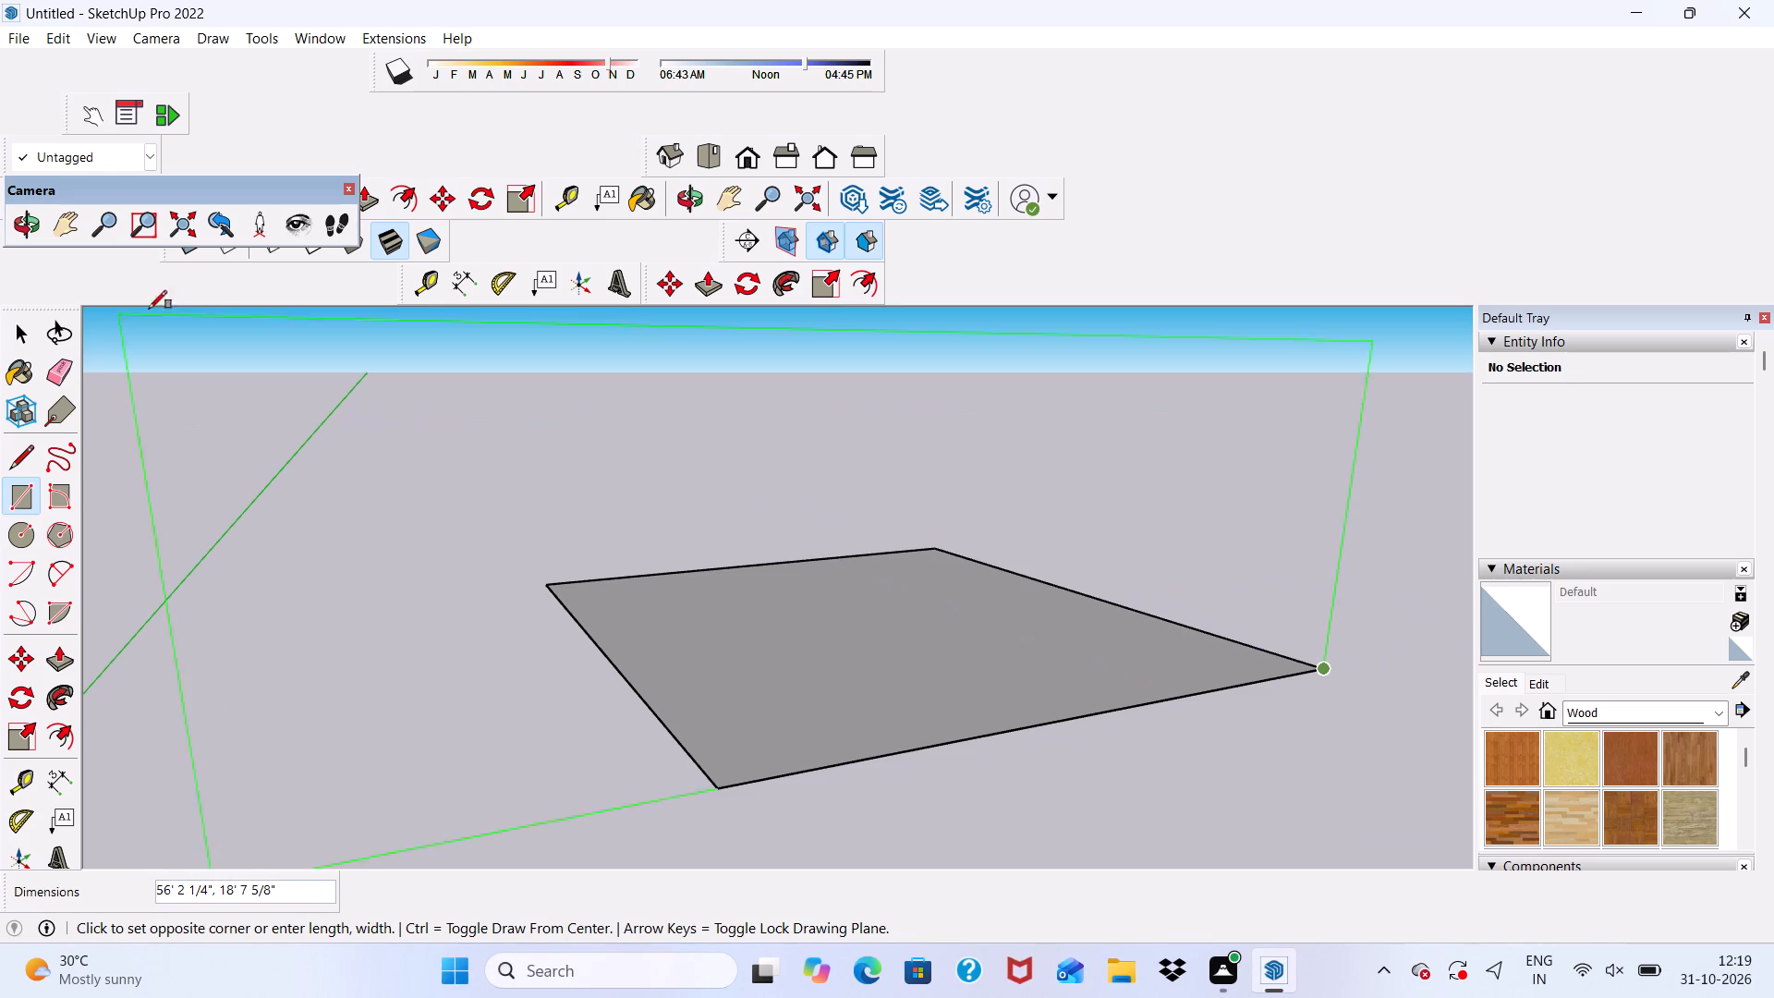
Push/Pull the rectangle's face up 10' into a solid block.
{"action": "left_click", "coordinate": [694, 276]}
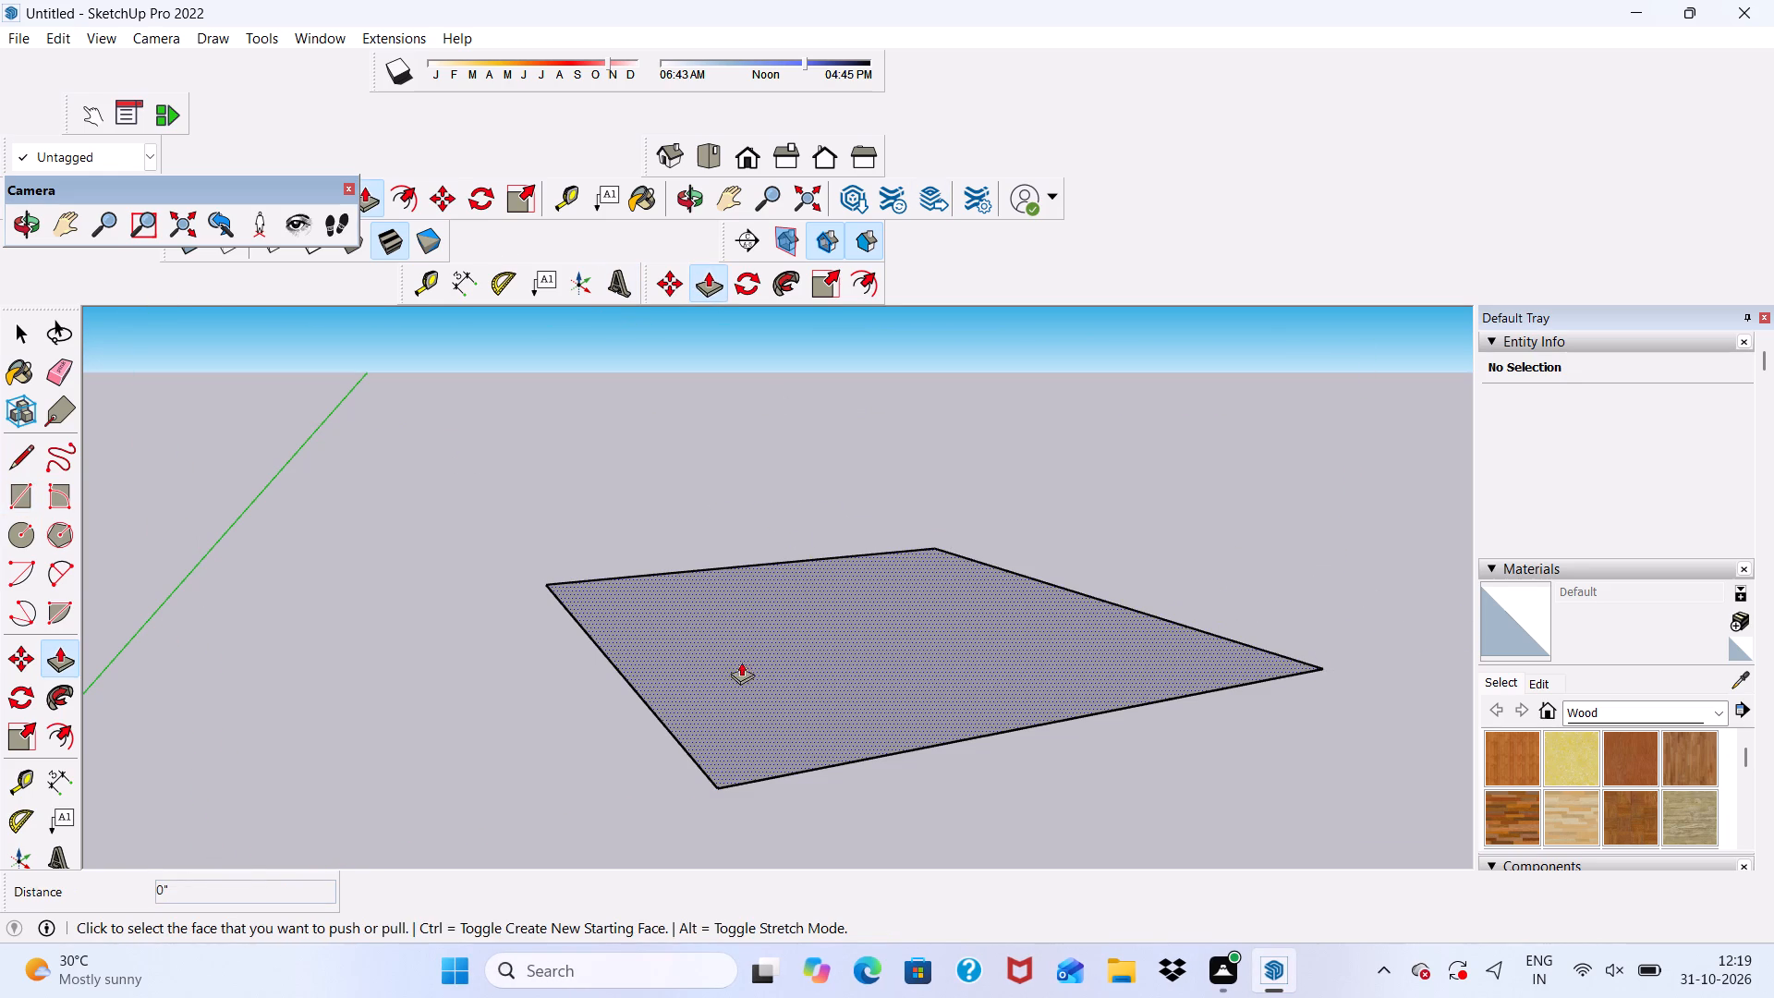
{"action": "left_click", "coordinate": [744, 693]}
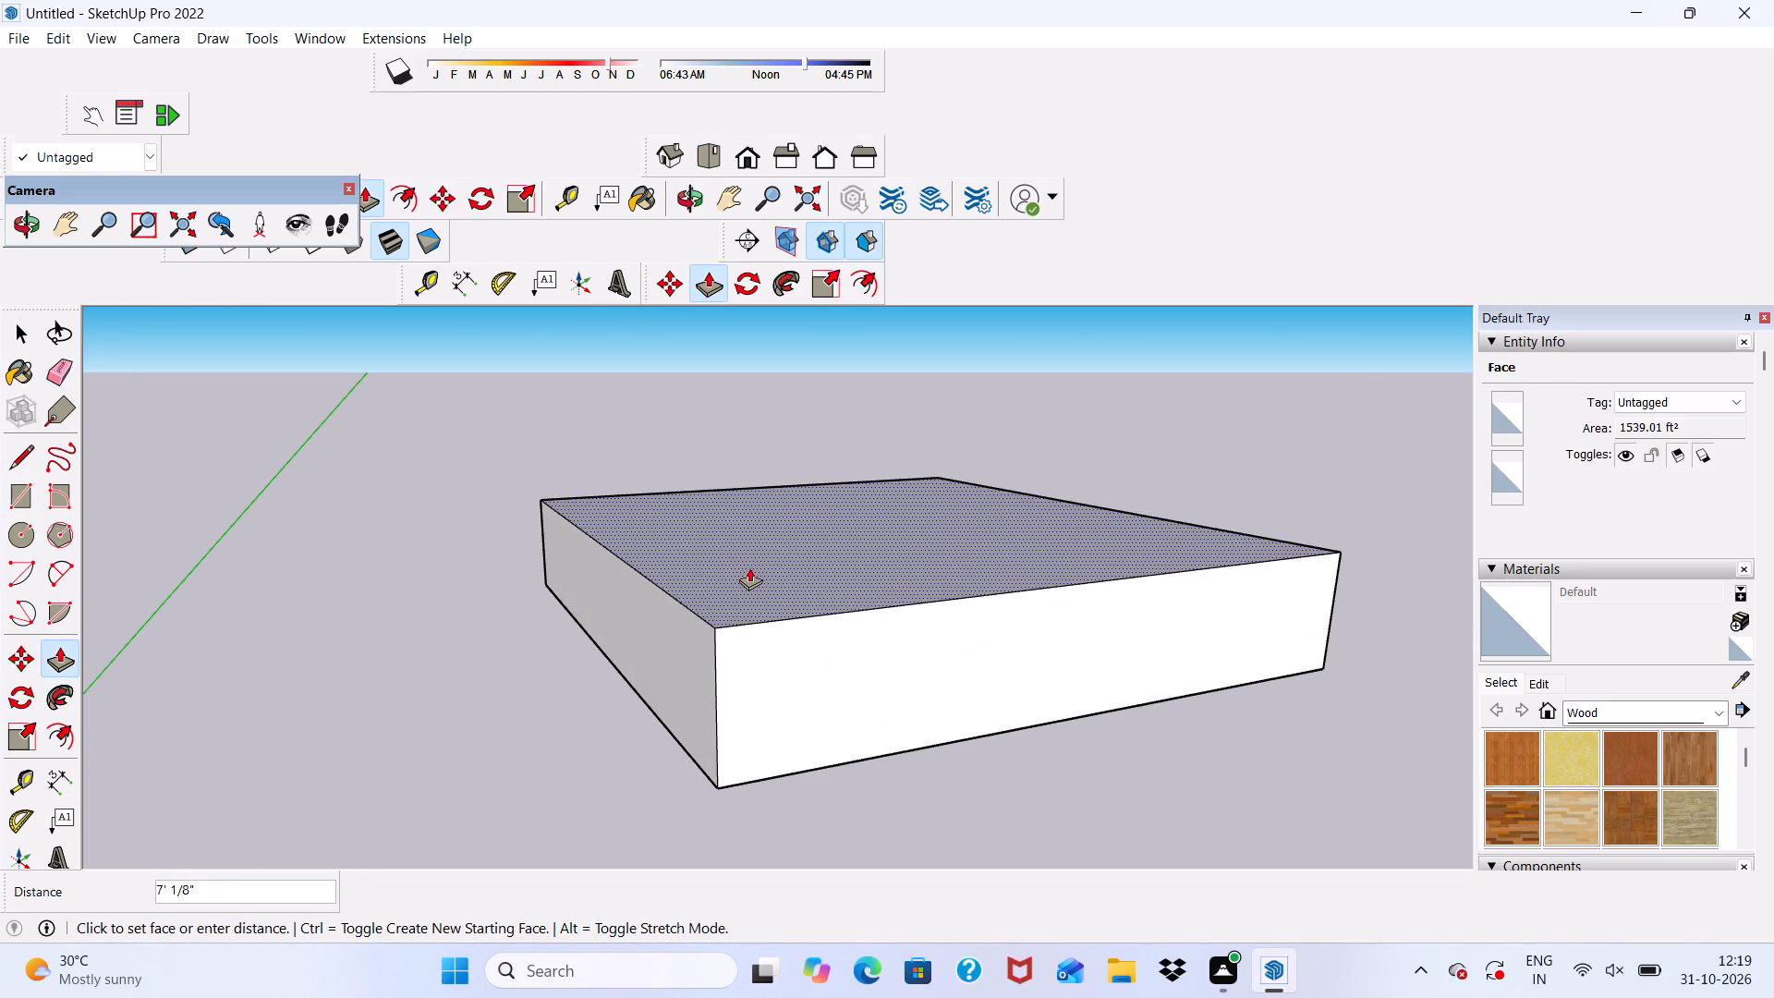
{"action": "type", "text": "10'"}
{"action": "key", "text": "Return"}
{"action": "scroll", "coordinate": [794, 577], "scroll_direction": "down", "scroll_amount": 6}
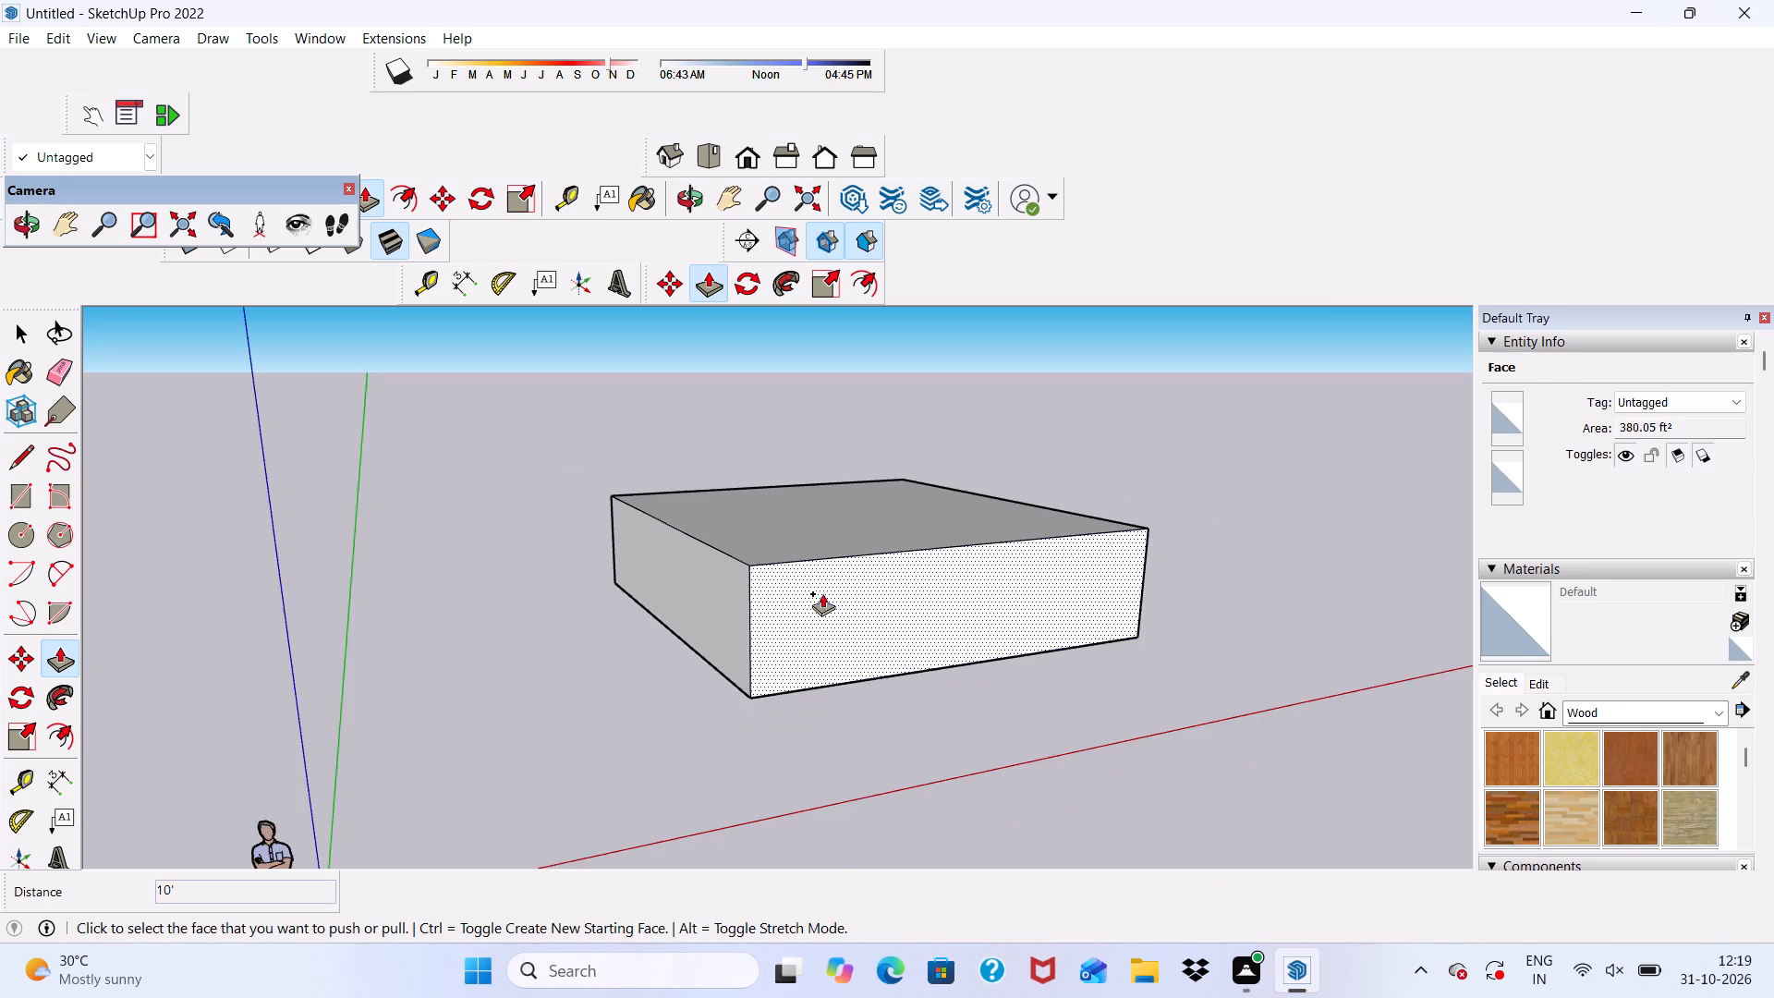
{"action": "middle_click_drag", "start_coordinate": [832, 611], "coordinate": [649, 654]}
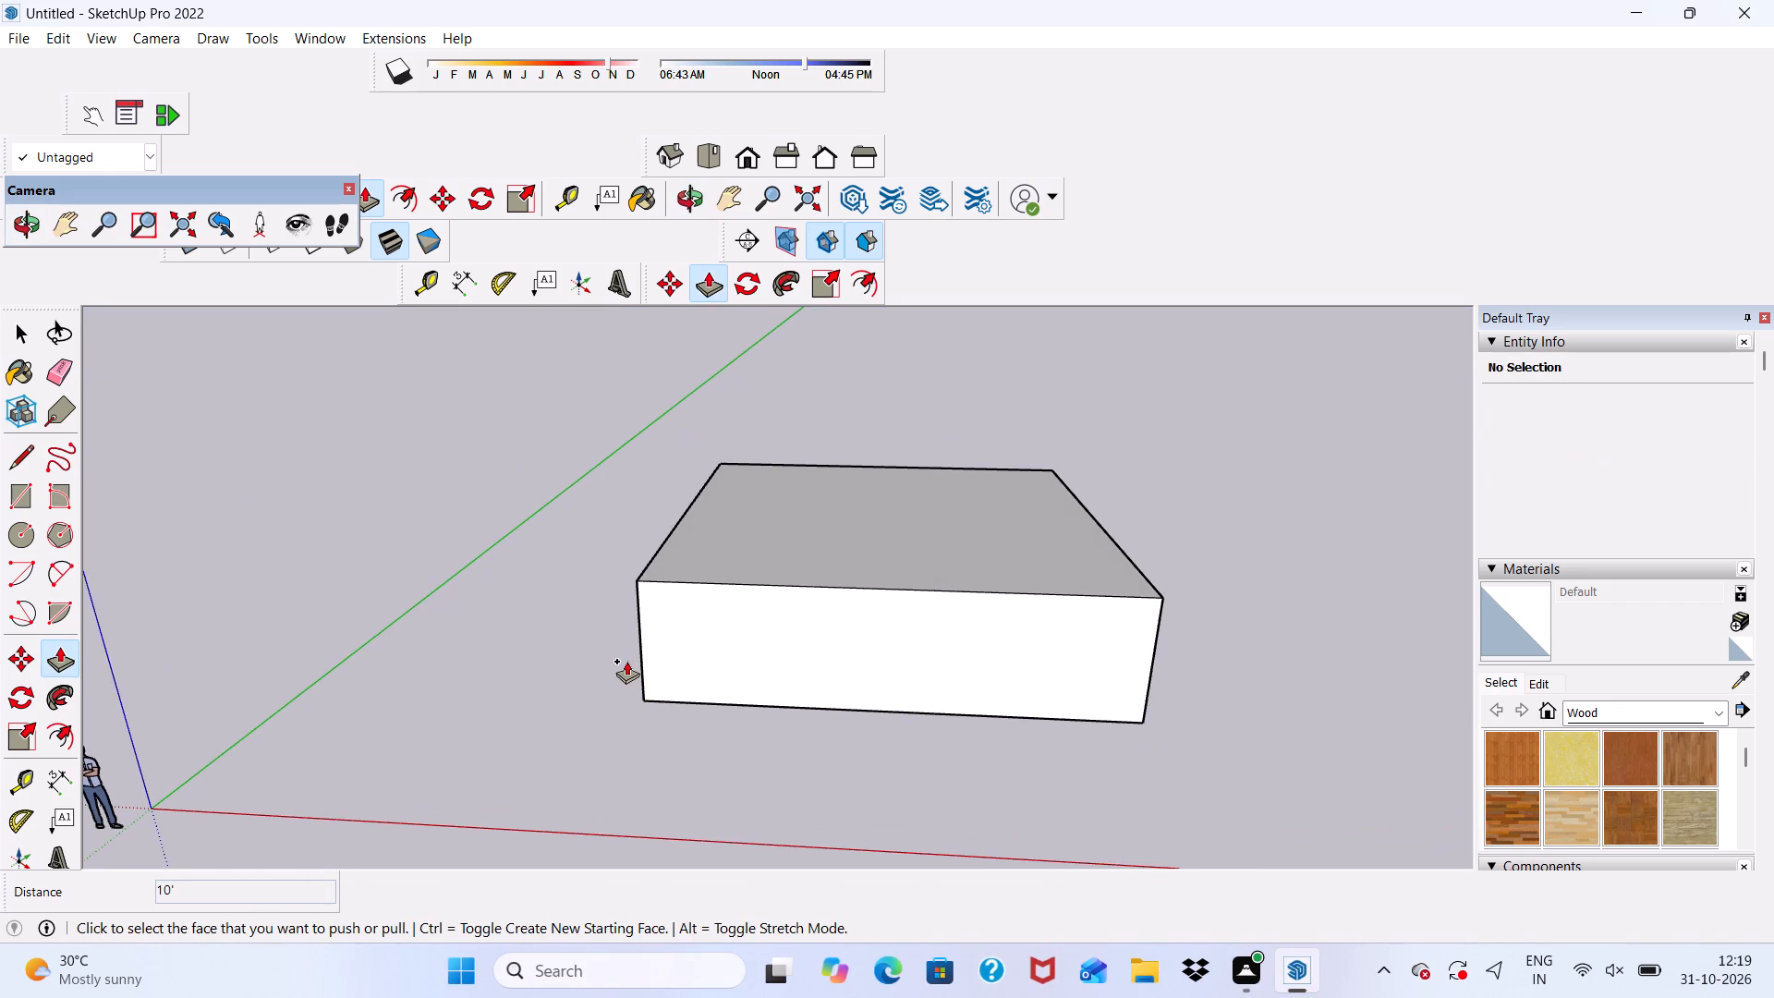
Undo the block's 10' extrusion, back to the flat rectangle.
{"action": "key", "text": "space"}
{"action": "key", "text": "ctrl+z"}
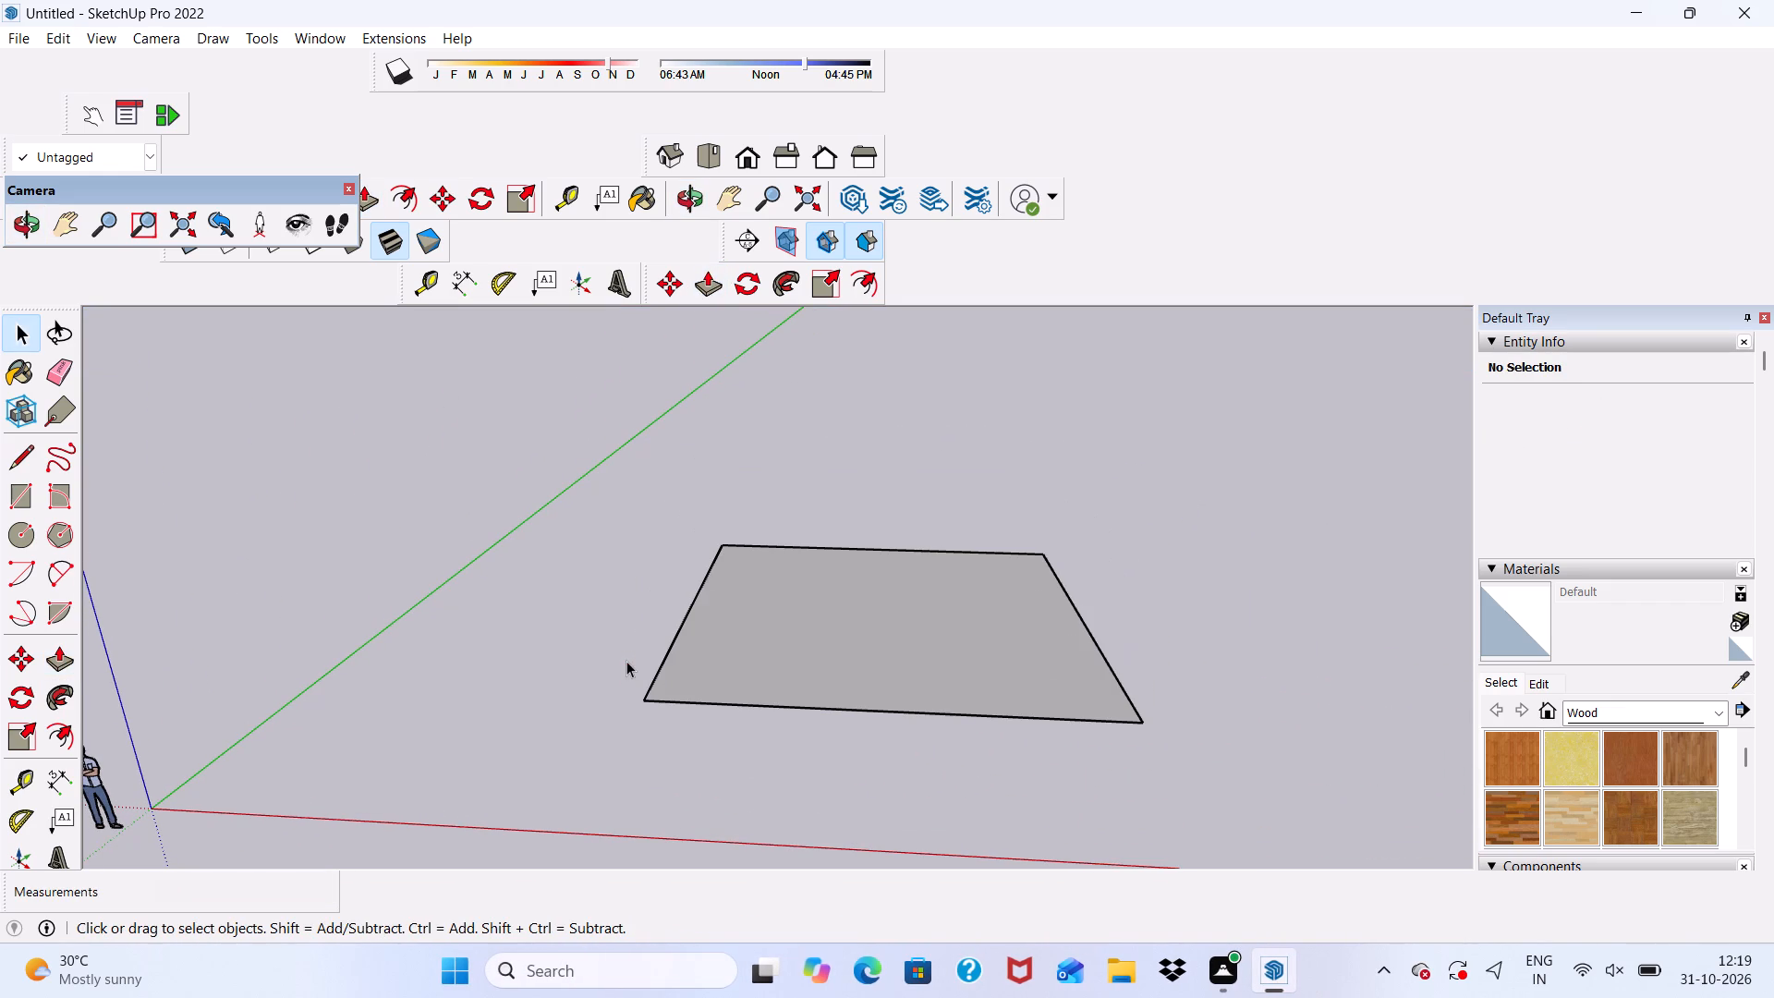
{"action": "key", "text": "space"}
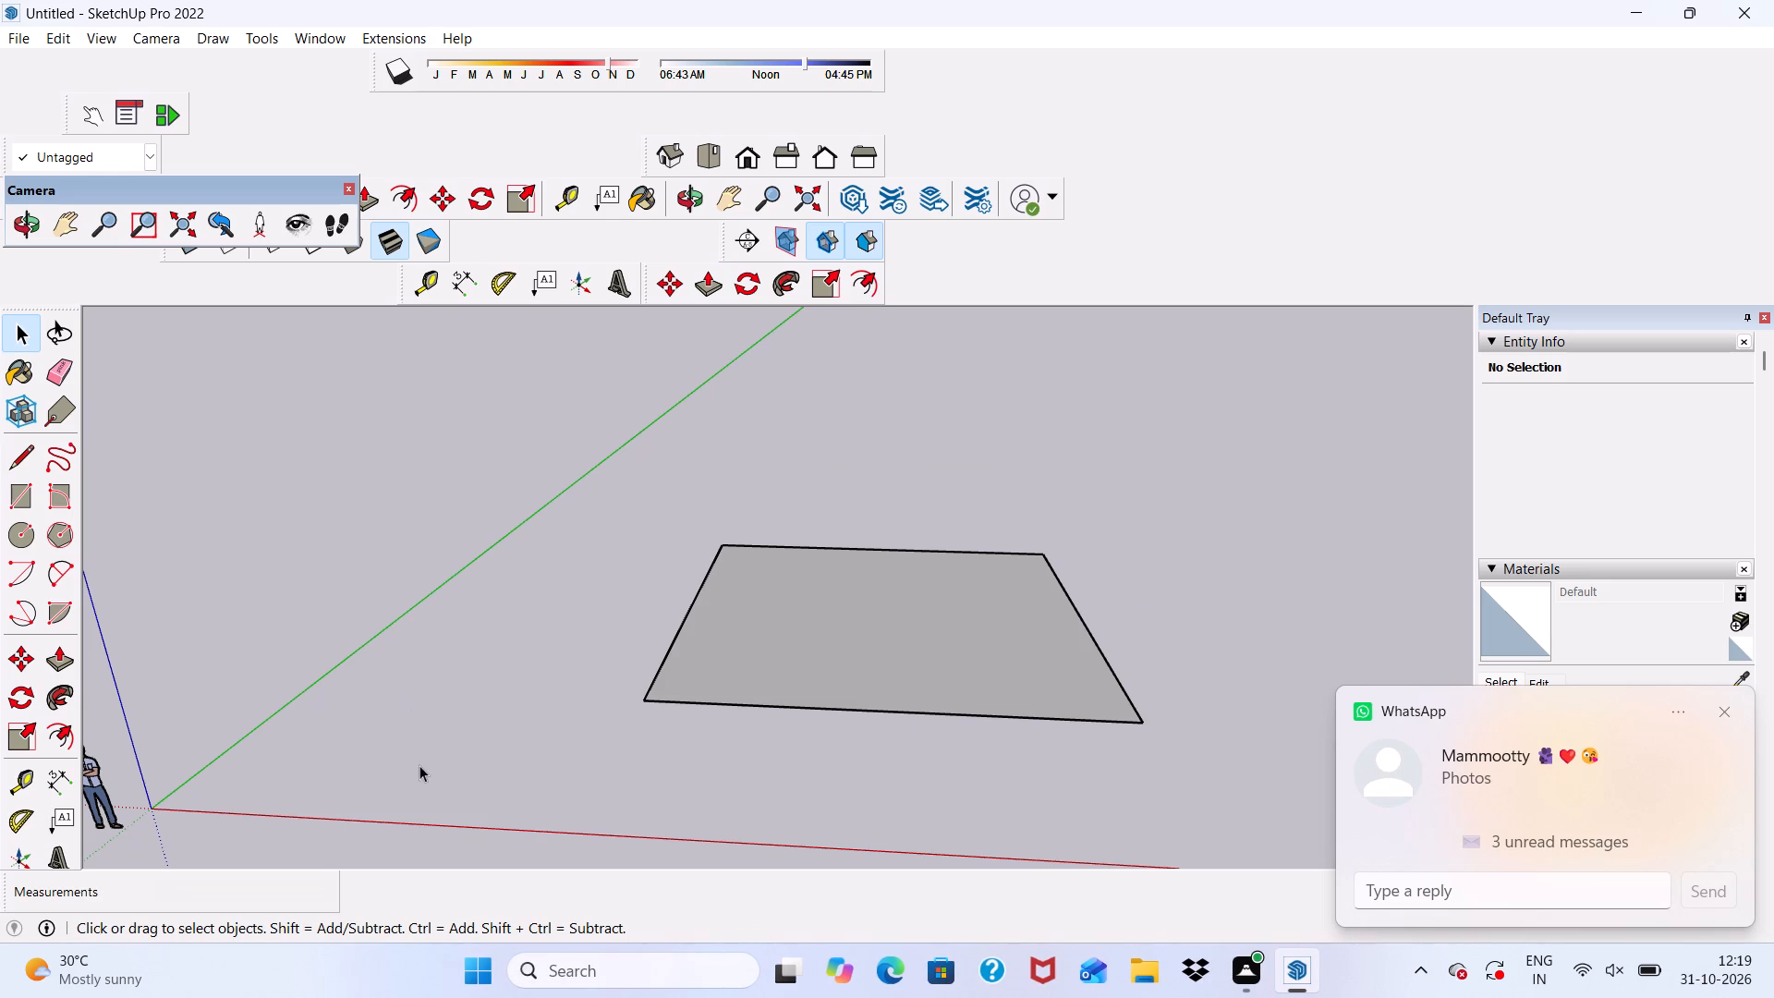
Offset the rectangle's outline 9" inward to form the outer wall band.
{"action": "scroll", "coordinate": [635, 274], "scroll_direction": "up", "scroll_amount": 4}
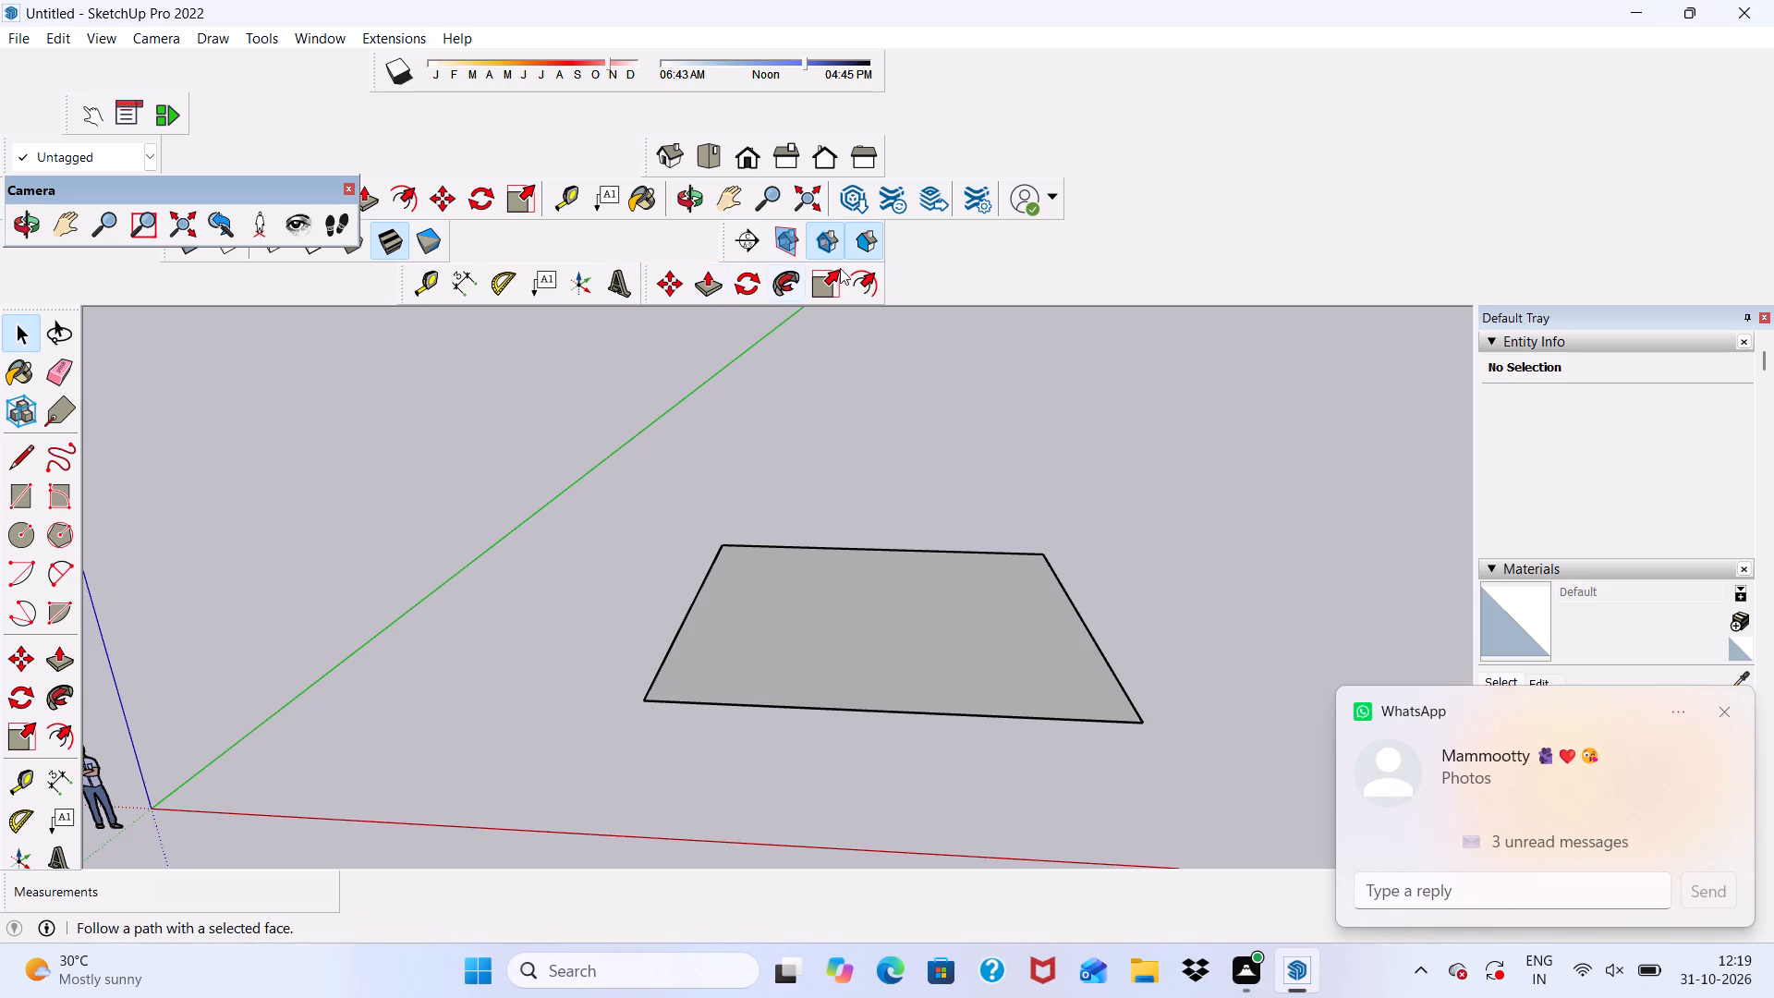
{"action": "left_click", "coordinate": [867, 273]}
{"action": "middle_click_drag", "start_coordinate": [812, 666], "coordinate": [772, 717]}
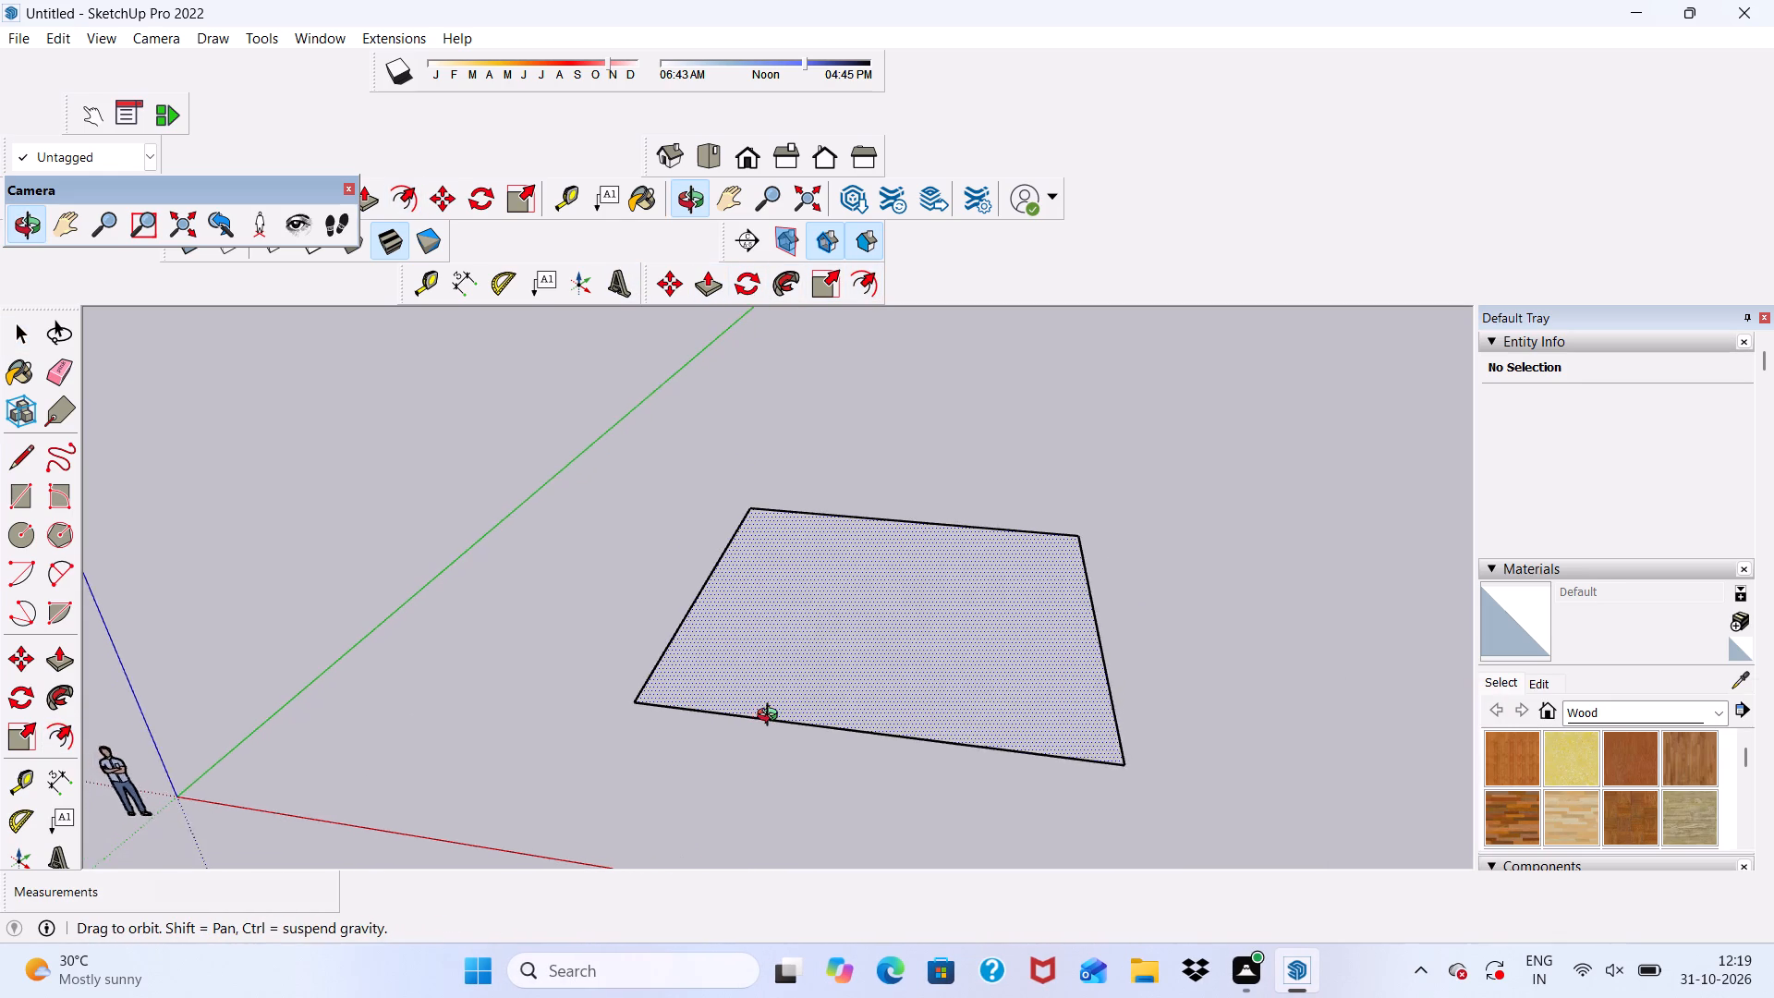
{"action": "middle_click_drag", "start_coordinate": [772, 717], "coordinate": [741, 751]}
{"action": "left_click", "coordinate": [692, 639]}
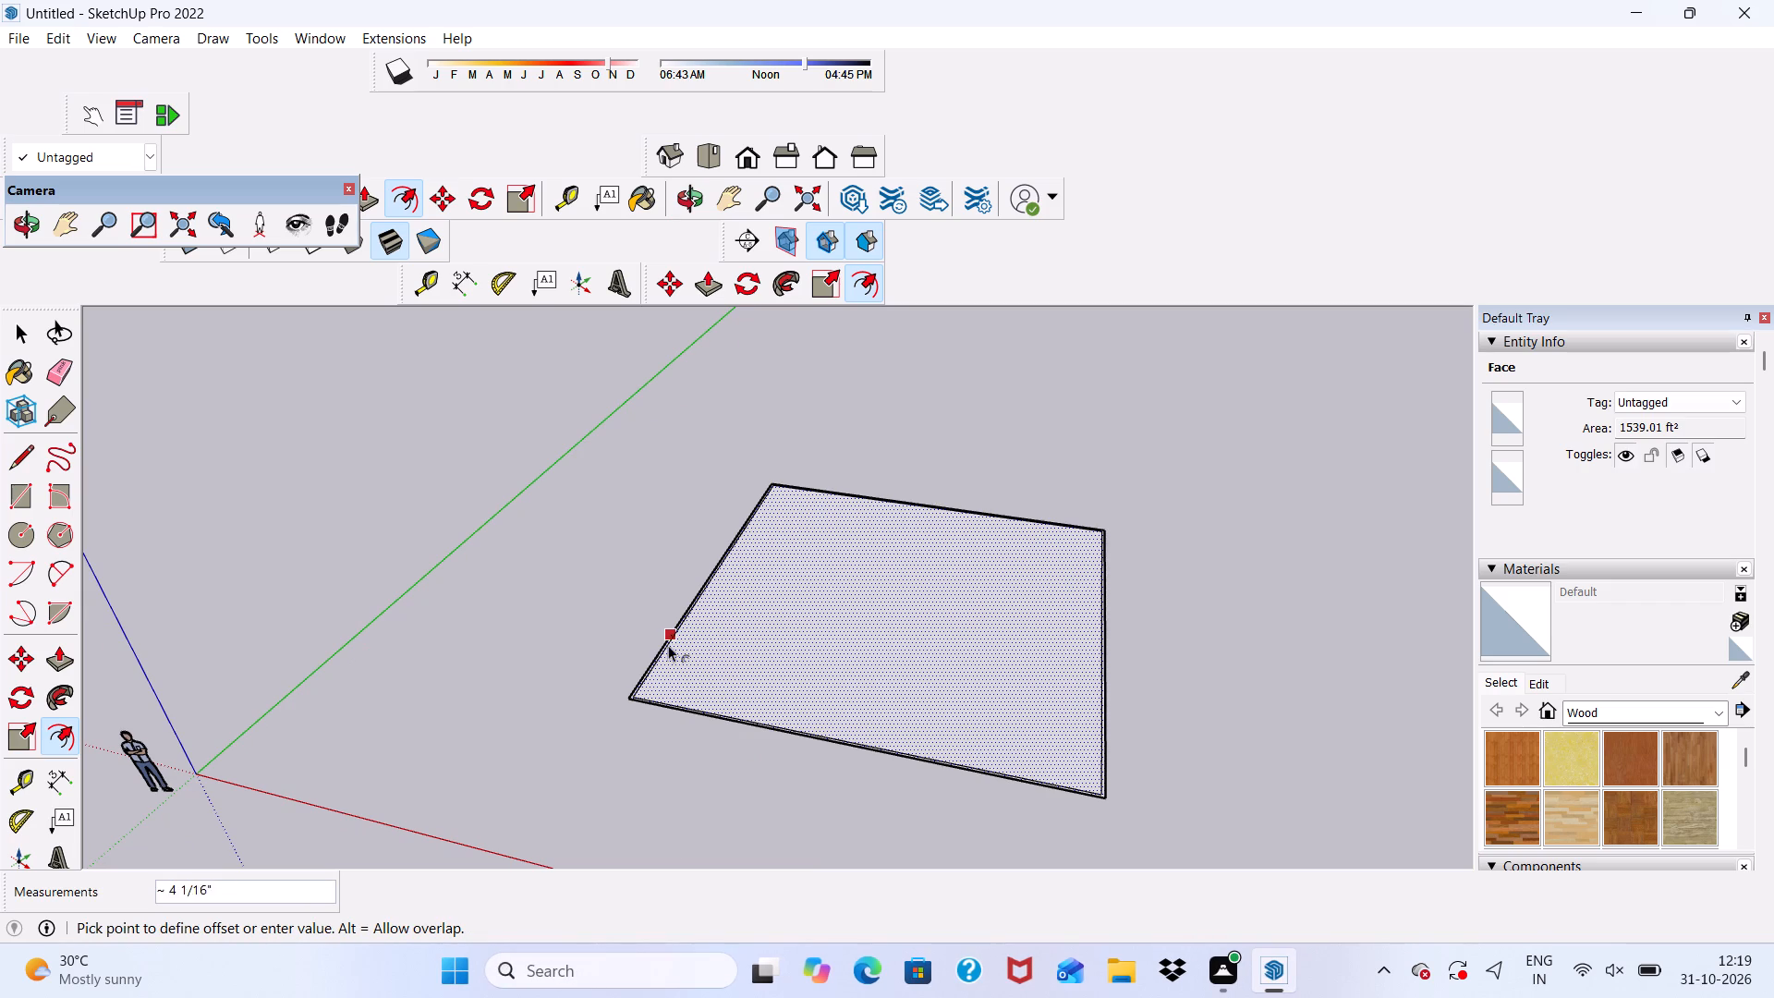
{"action": "key", "text": "9"}
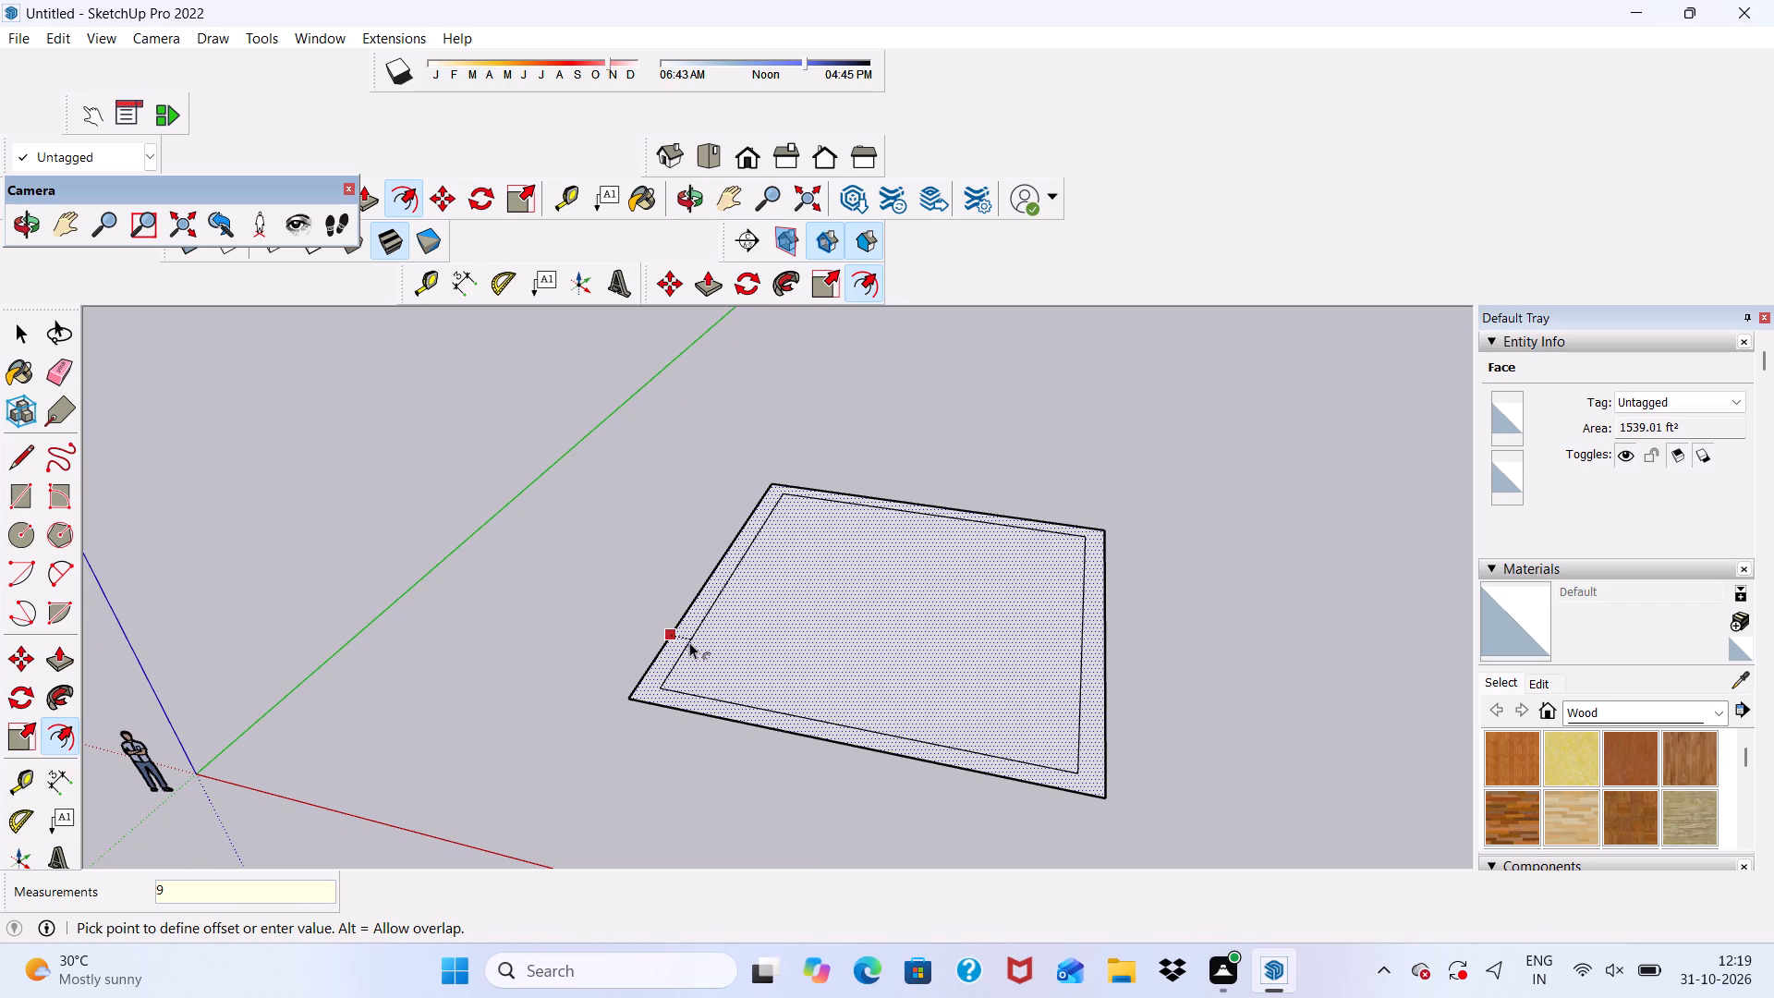
{"action": "key", "text": "shift+quotedbl"}
{"action": "key", "text": "Return"}
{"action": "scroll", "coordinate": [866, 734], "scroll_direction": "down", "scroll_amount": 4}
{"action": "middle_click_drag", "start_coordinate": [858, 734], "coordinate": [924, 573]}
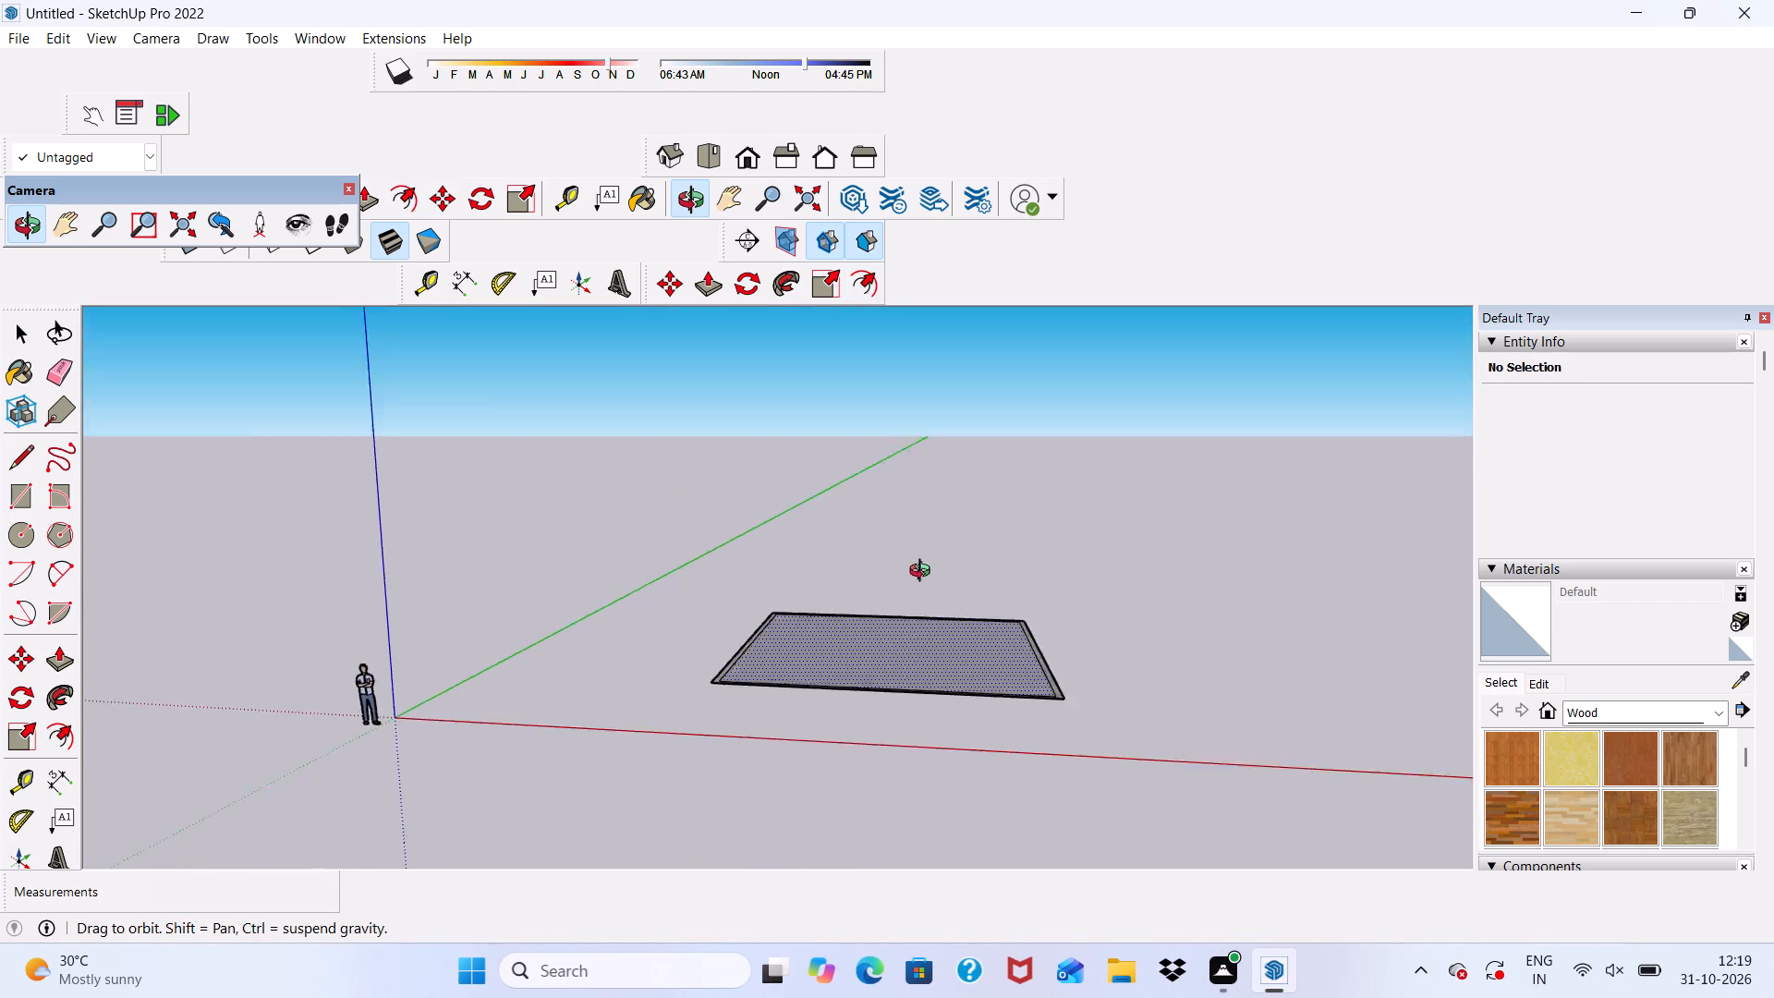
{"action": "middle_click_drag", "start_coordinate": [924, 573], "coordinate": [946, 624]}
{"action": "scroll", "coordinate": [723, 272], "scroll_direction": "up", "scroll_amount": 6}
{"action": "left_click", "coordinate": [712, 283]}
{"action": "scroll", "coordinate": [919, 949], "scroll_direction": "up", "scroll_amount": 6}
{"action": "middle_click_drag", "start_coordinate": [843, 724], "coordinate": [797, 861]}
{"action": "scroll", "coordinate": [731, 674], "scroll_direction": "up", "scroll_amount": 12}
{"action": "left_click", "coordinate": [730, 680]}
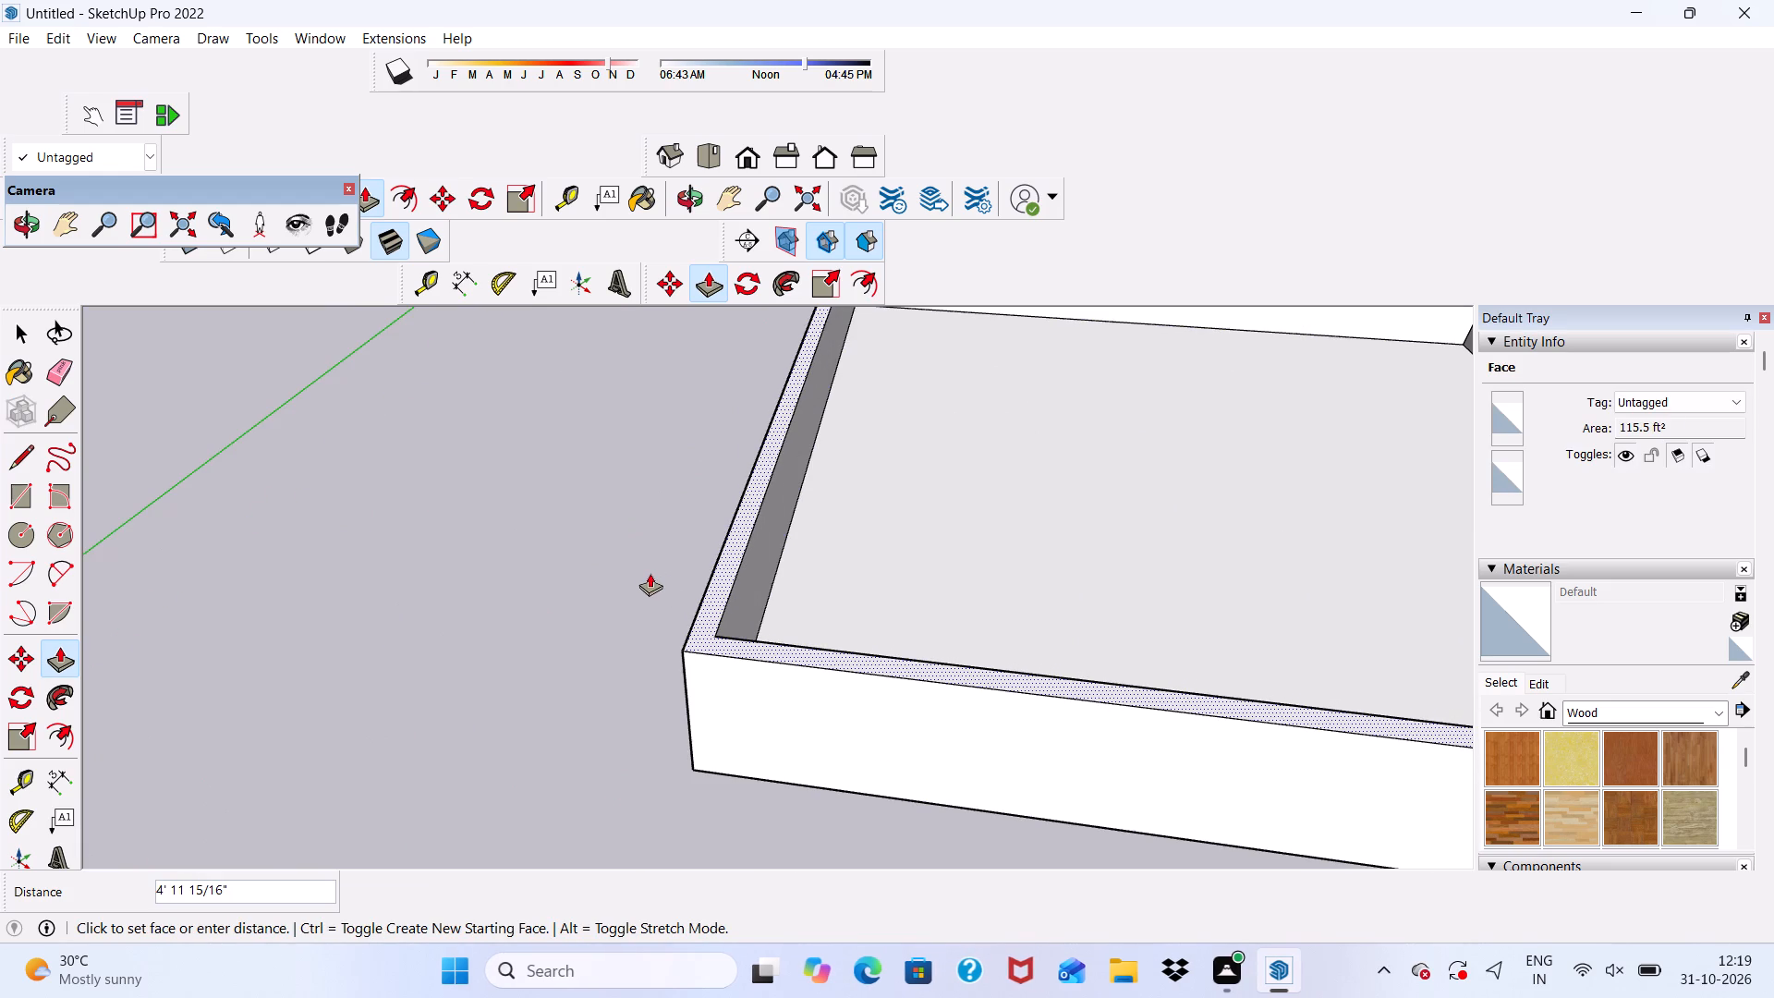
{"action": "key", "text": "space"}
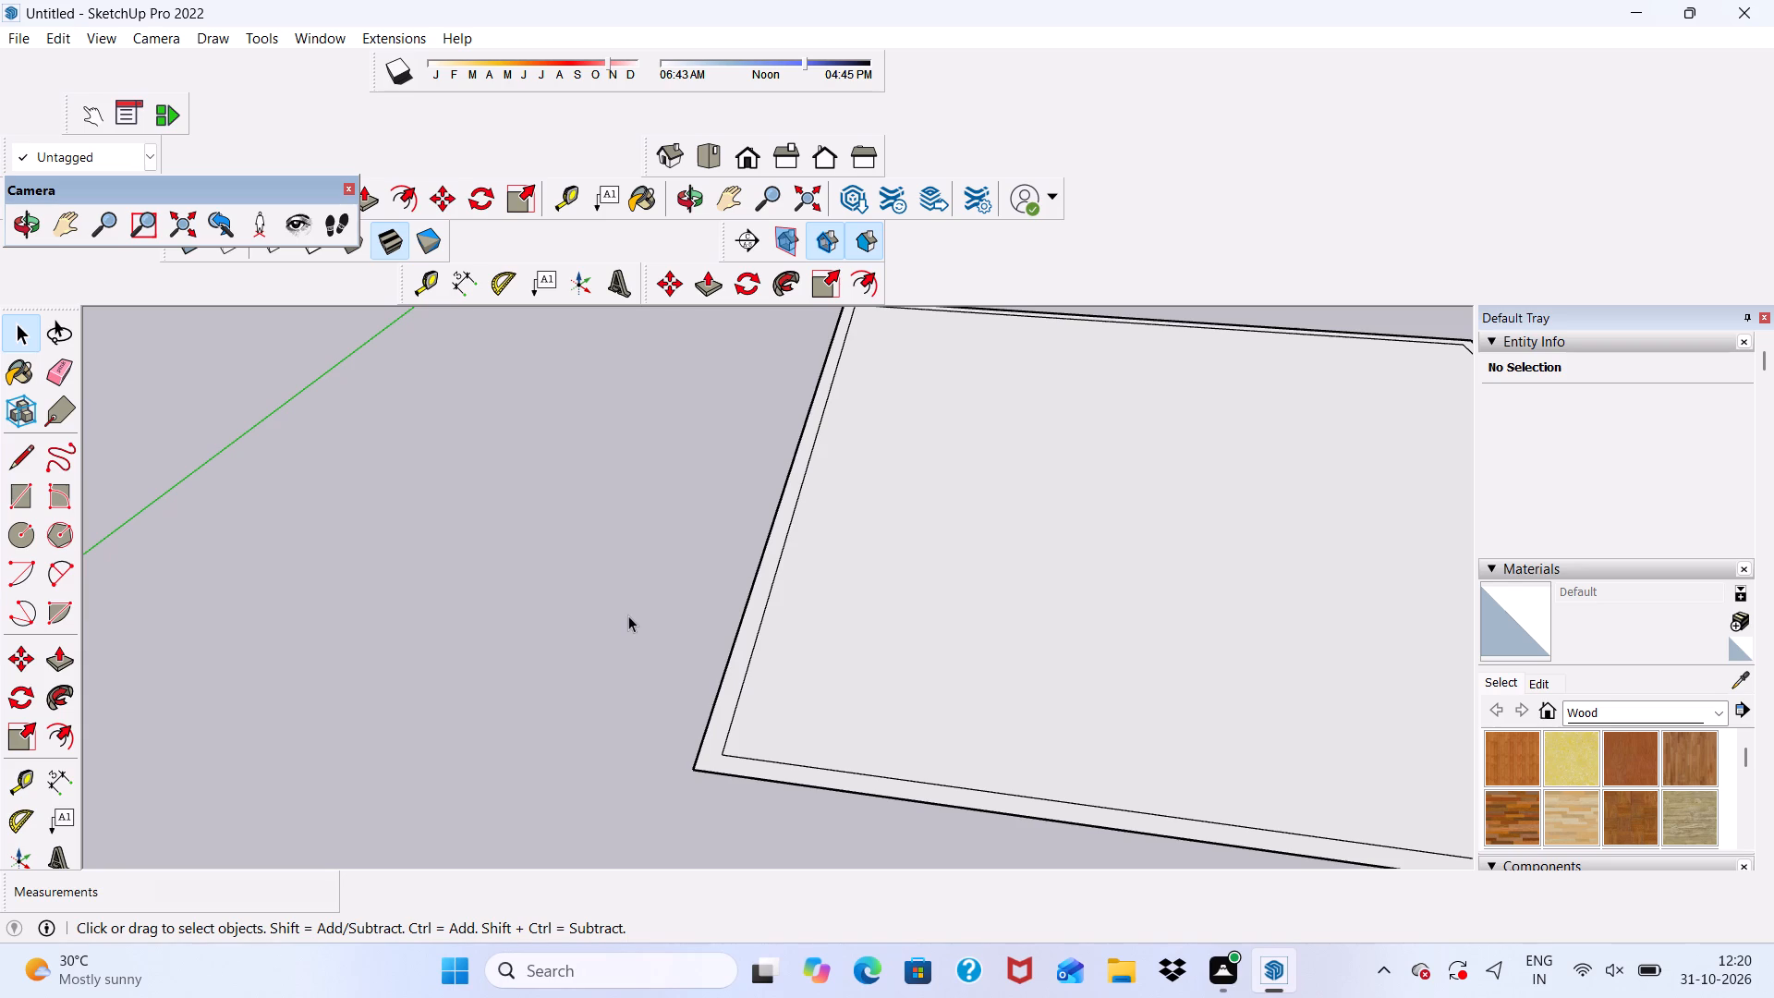
Place a construction guide parallel to the inner front wall edge, about 9' 11" into the floor.
{"action": "scroll", "coordinate": [770, 661], "scroll_direction": "down", "scroll_amount": 3}
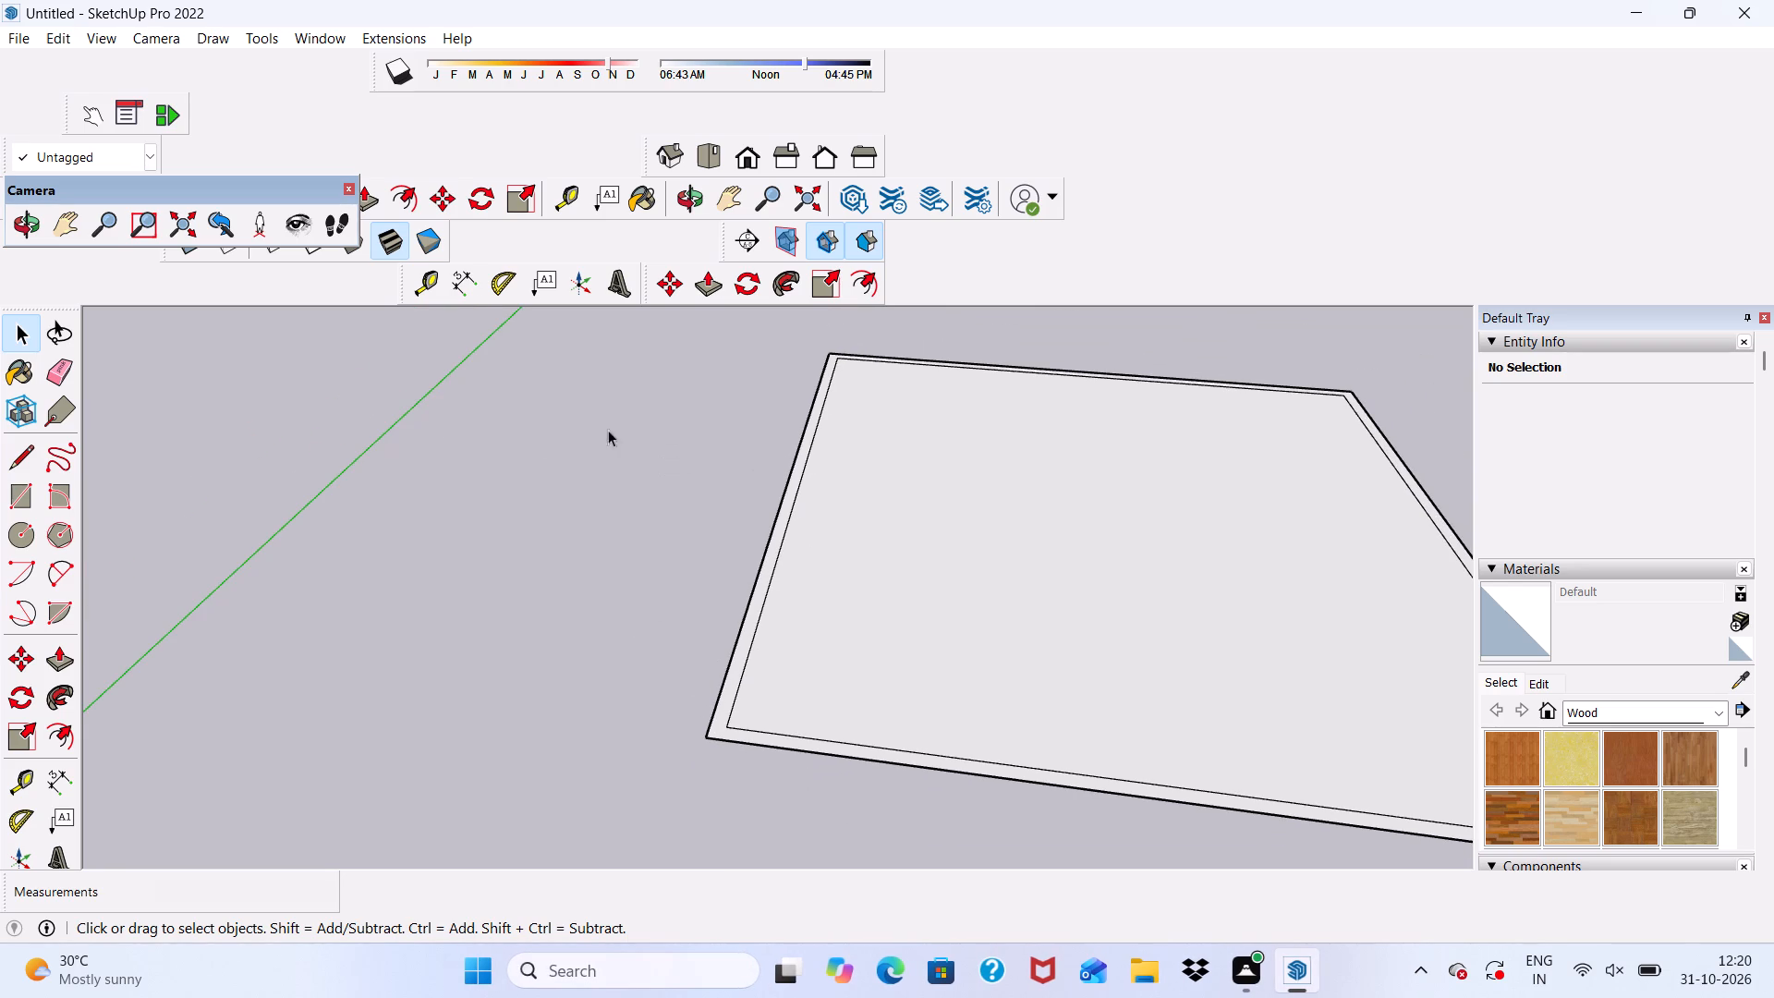
{"action": "left_click", "coordinate": [430, 282]}
{"action": "scroll", "coordinate": [930, 744], "scroll_direction": "down", "scroll_amount": 2}
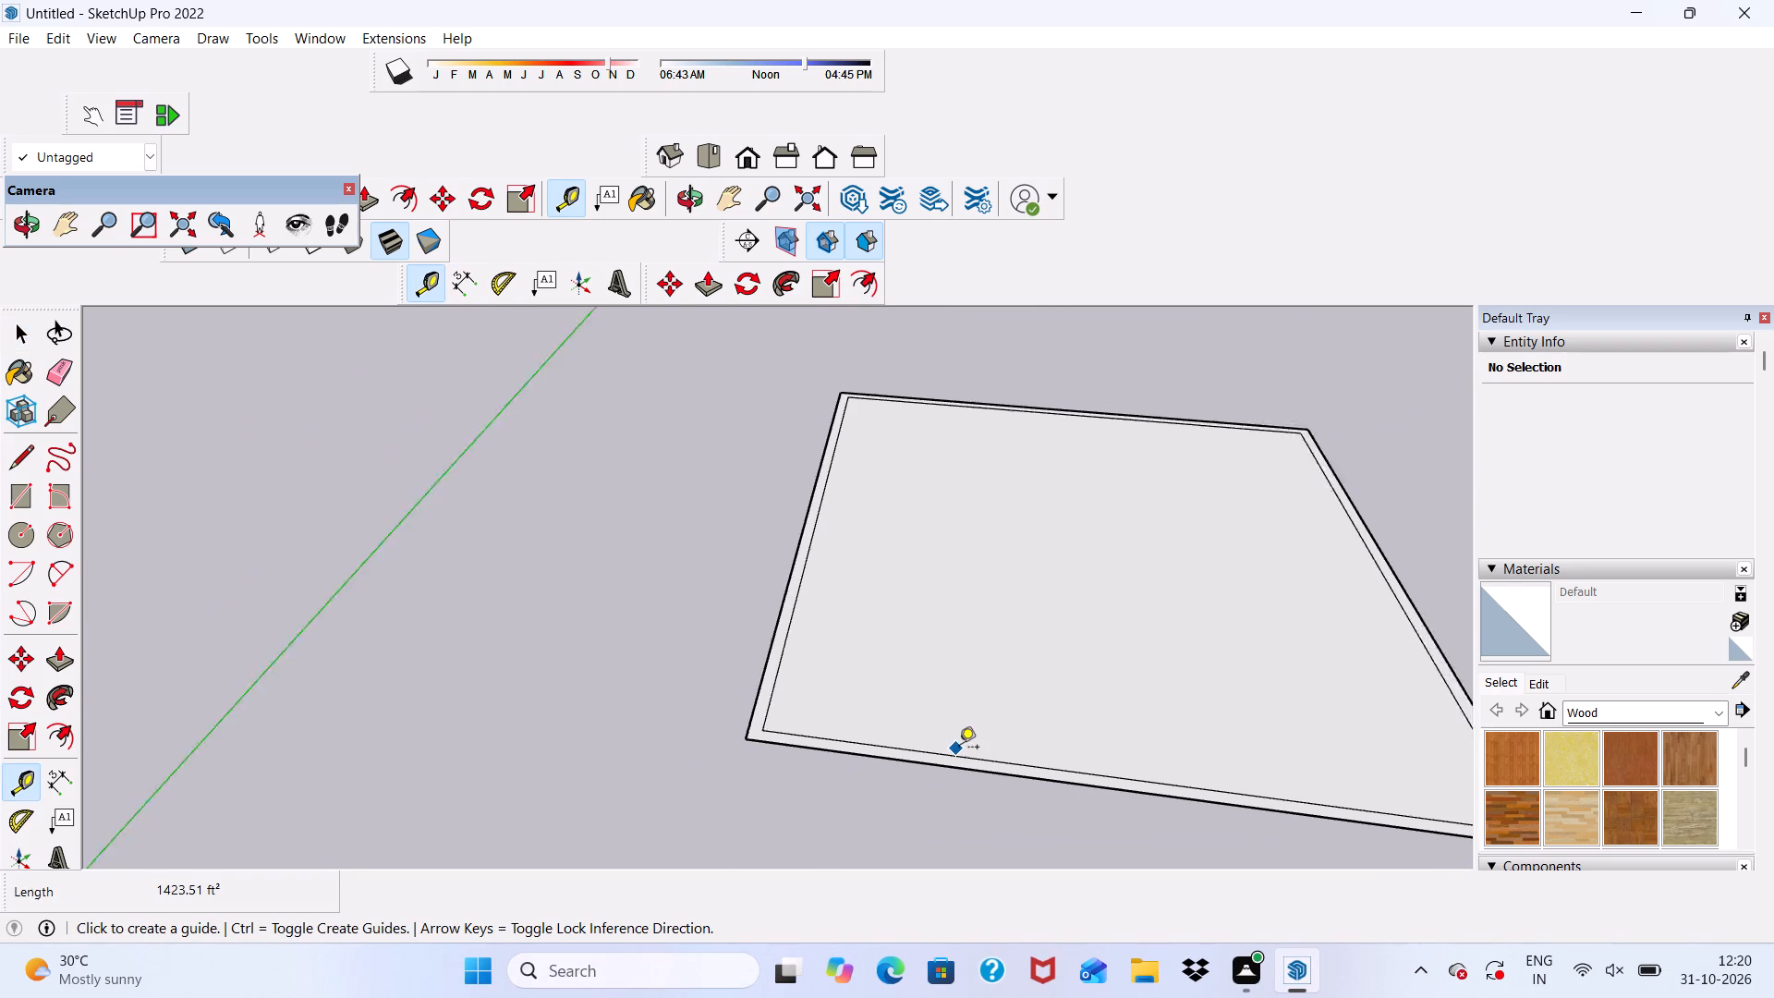
{"action": "scroll", "coordinate": [959, 748], "scroll_direction": "down", "scroll_amount": 1}
{"action": "middle_click_drag", "start_coordinate": [960, 748], "coordinate": [910, 804]}
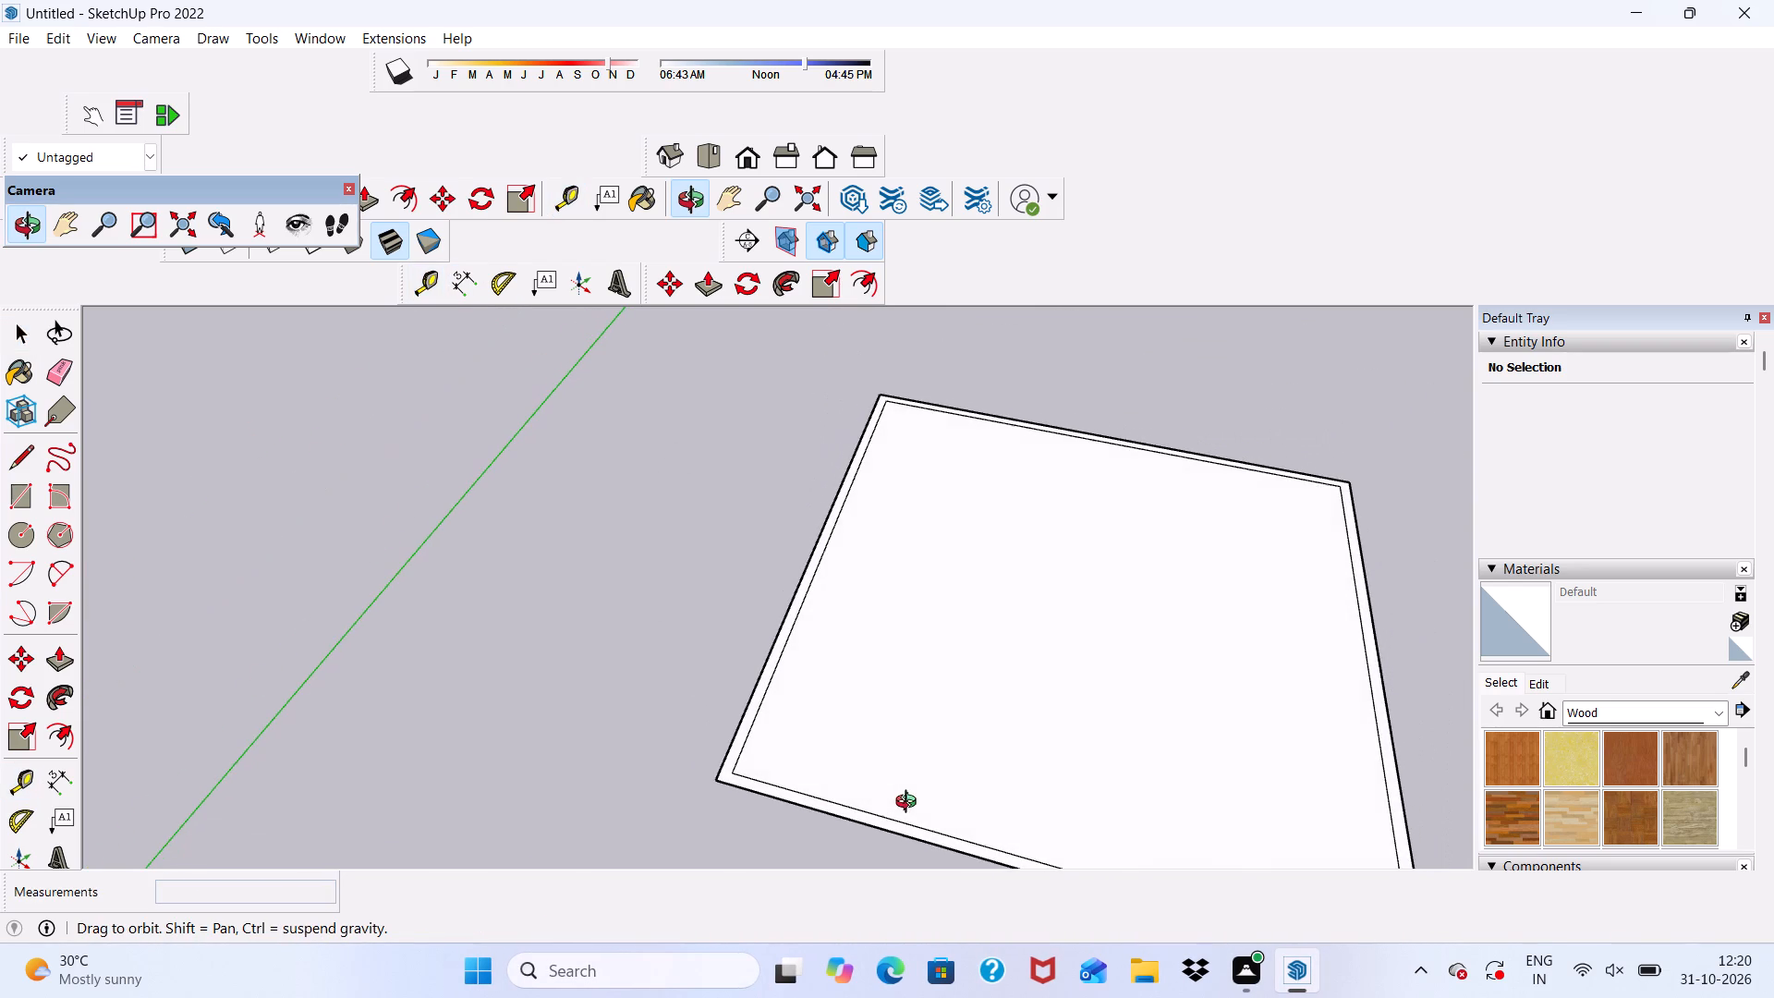
{"action": "middle_click_drag", "start_coordinate": [910, 804], "coordinate": [831, 759]}
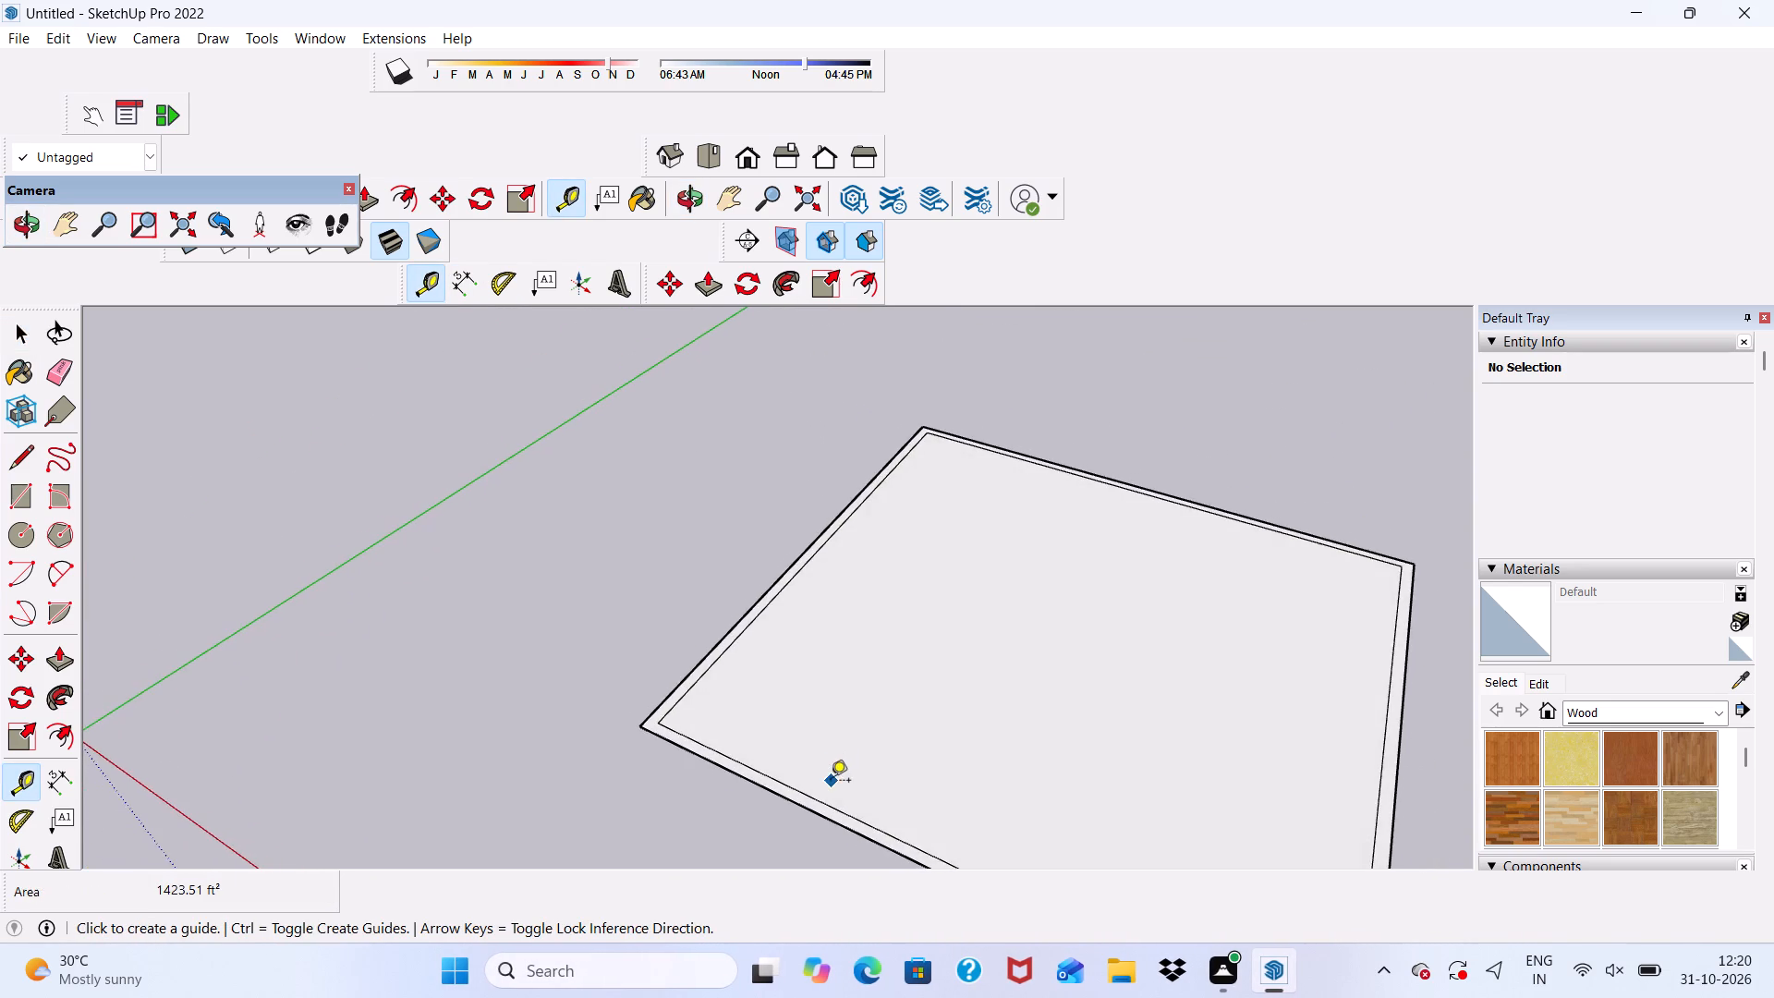
{"action": "scroll", "coordinate": [831, 782], "scroll_direction": "up", "scroll_amount": 7}
{"action": "left_click", "coordinate": [812, 822]}
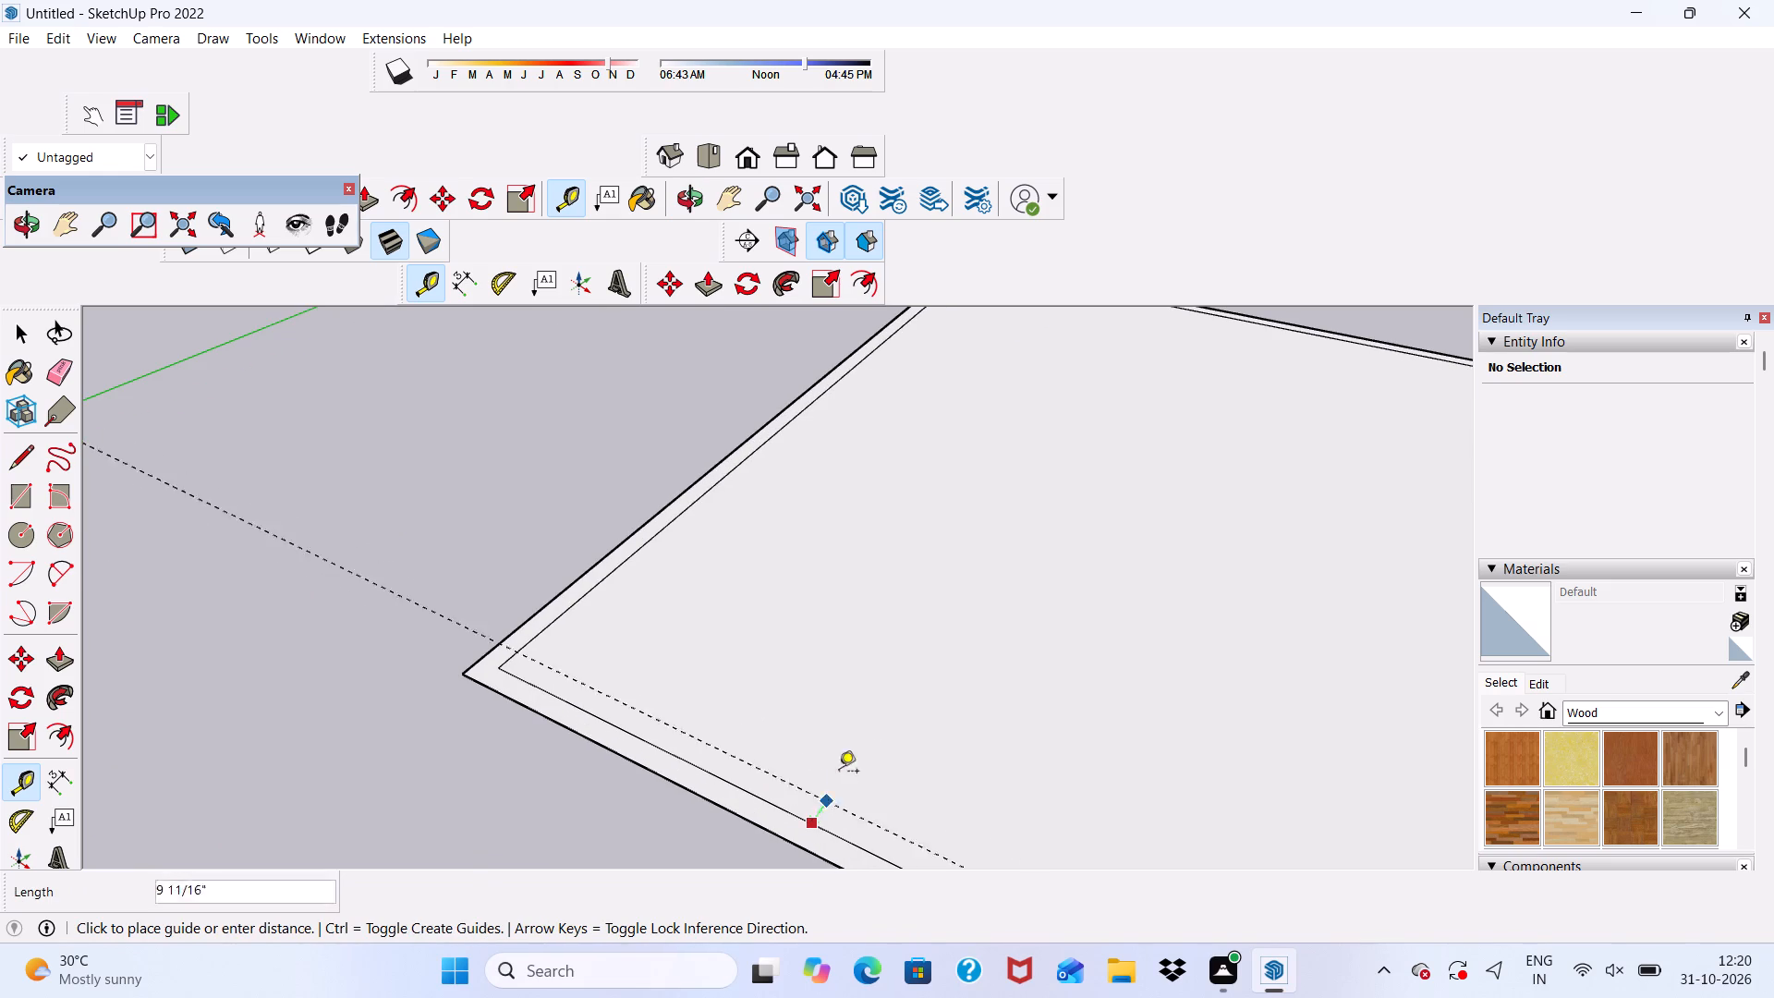
{"action": "left_click", "coordinate": [924, 593]}
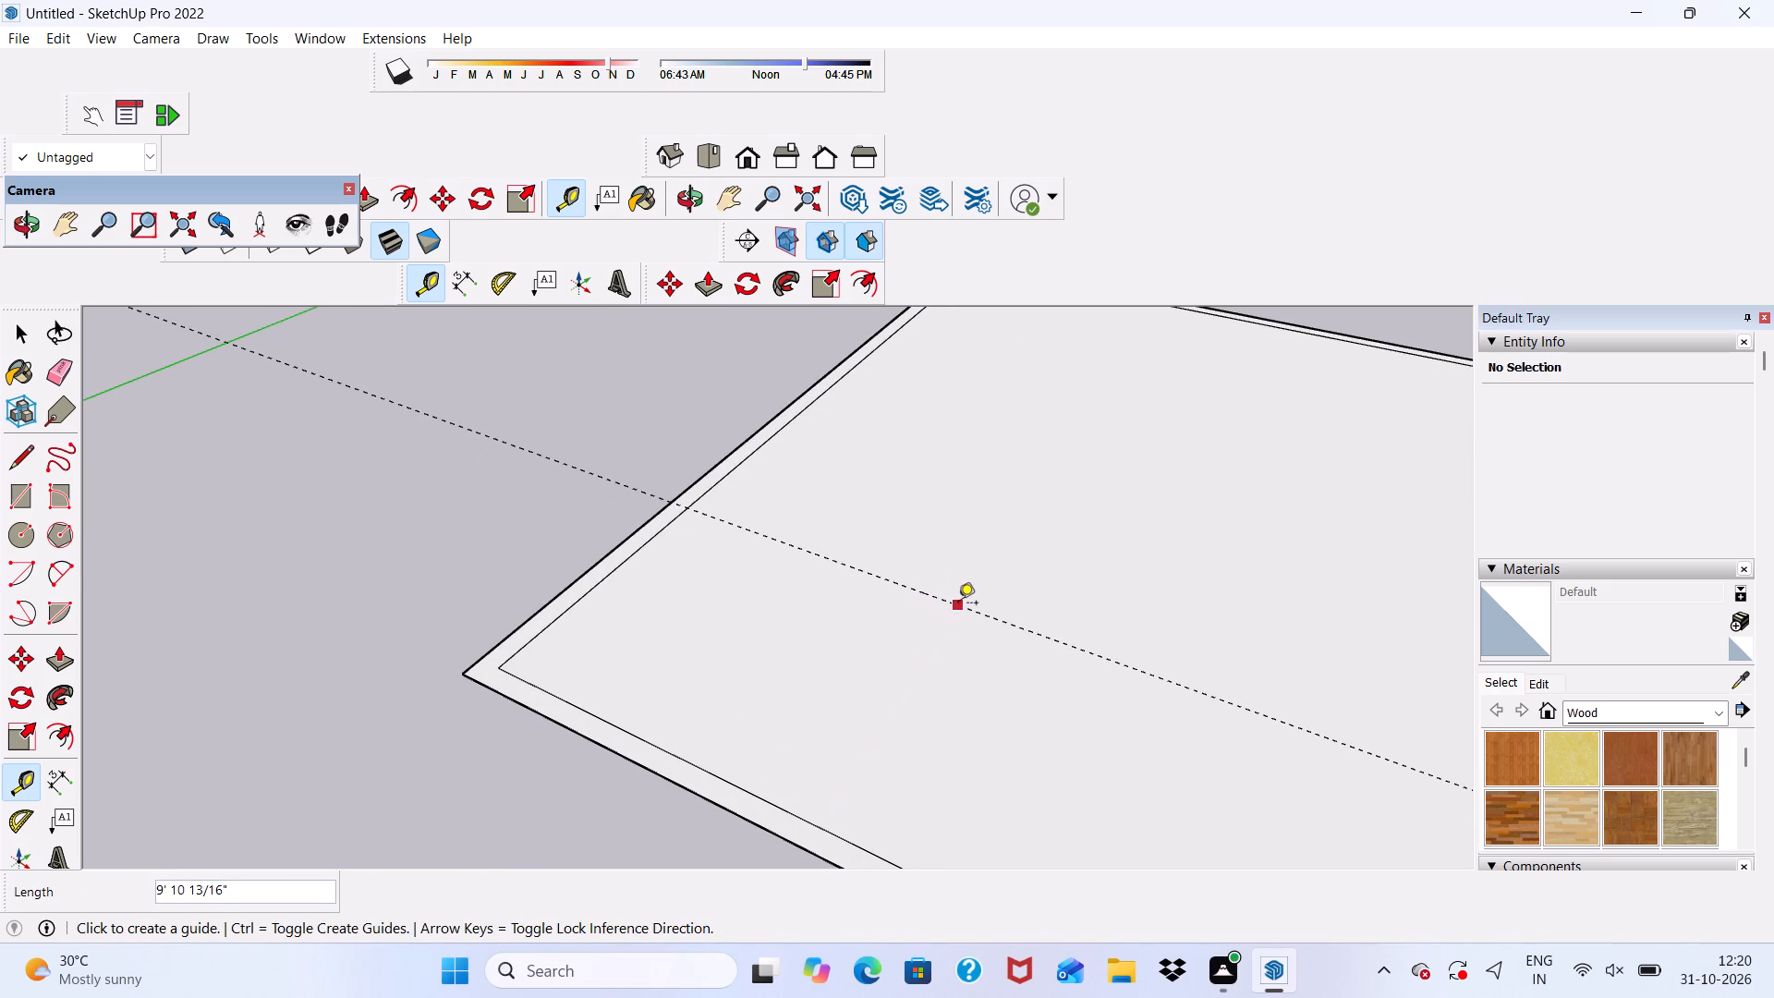
Add a second parallel guide 6" from the first one, on the side toward the front wall.
{"action": "left_click", "coordinate": [958, 604]}
{"action": "key", "text": "6"}
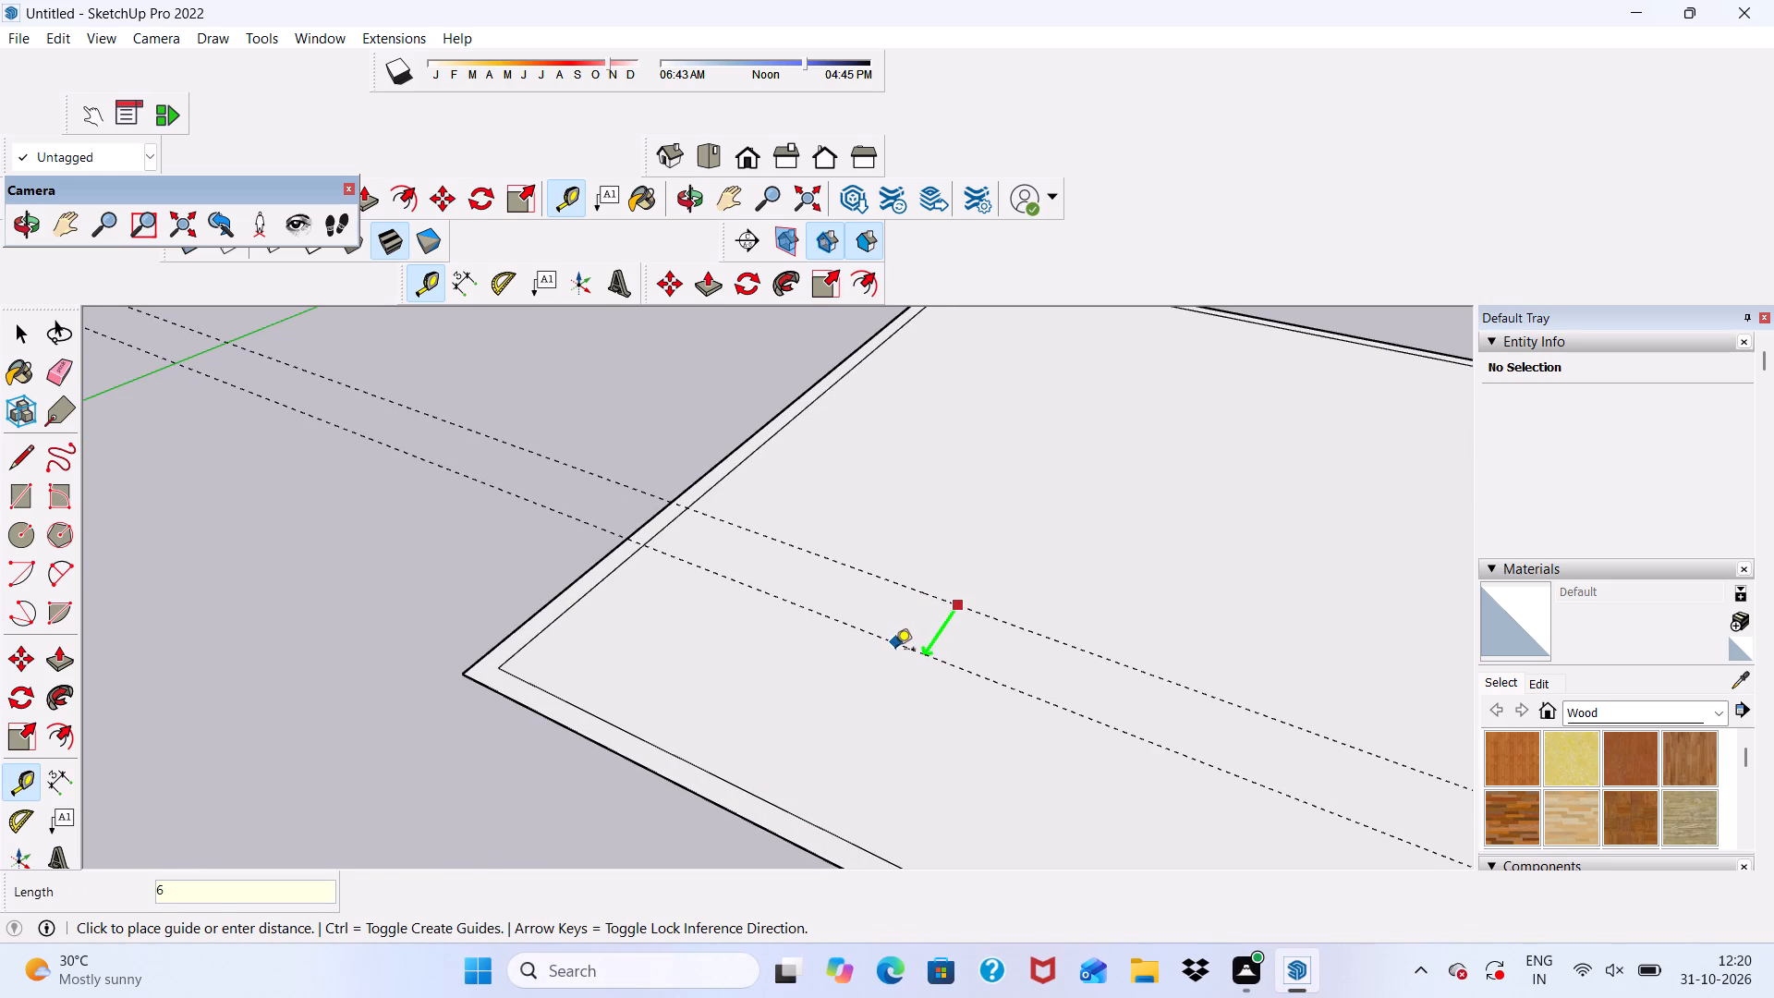
{"action": "key", "text": "shift+quotedbl"}
{"action": "key", "text": "Return"}
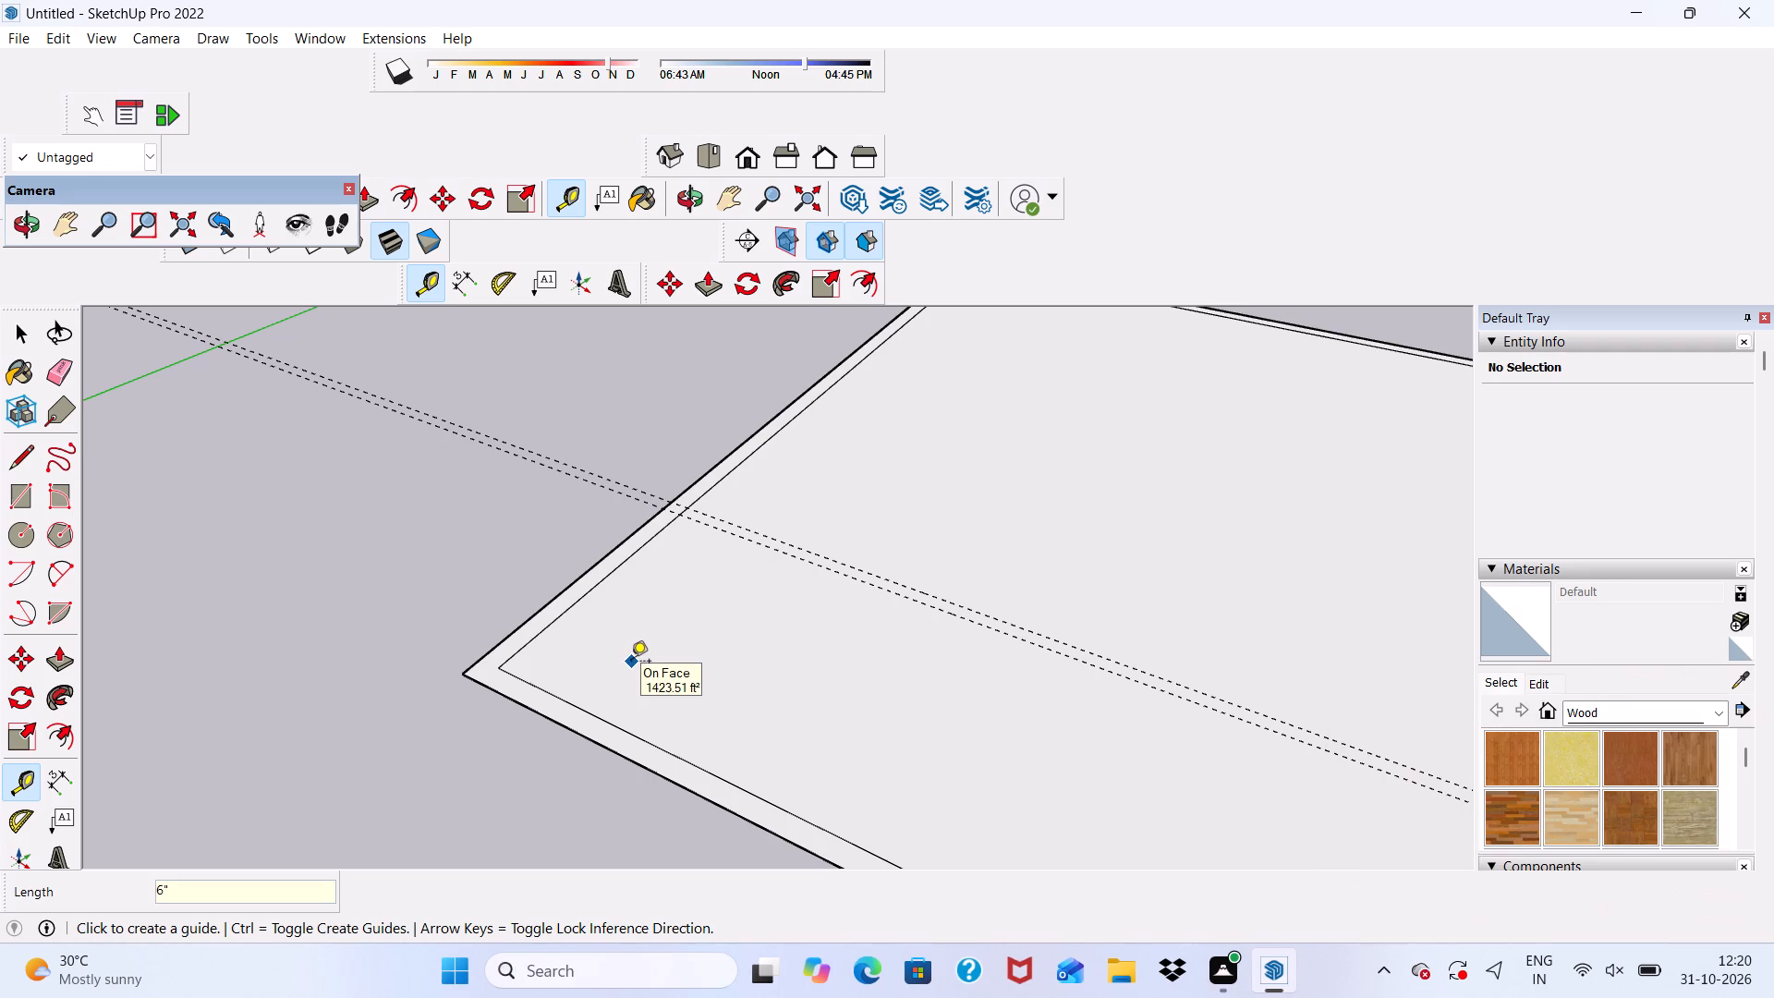
{"action": "key", "text": "space"}
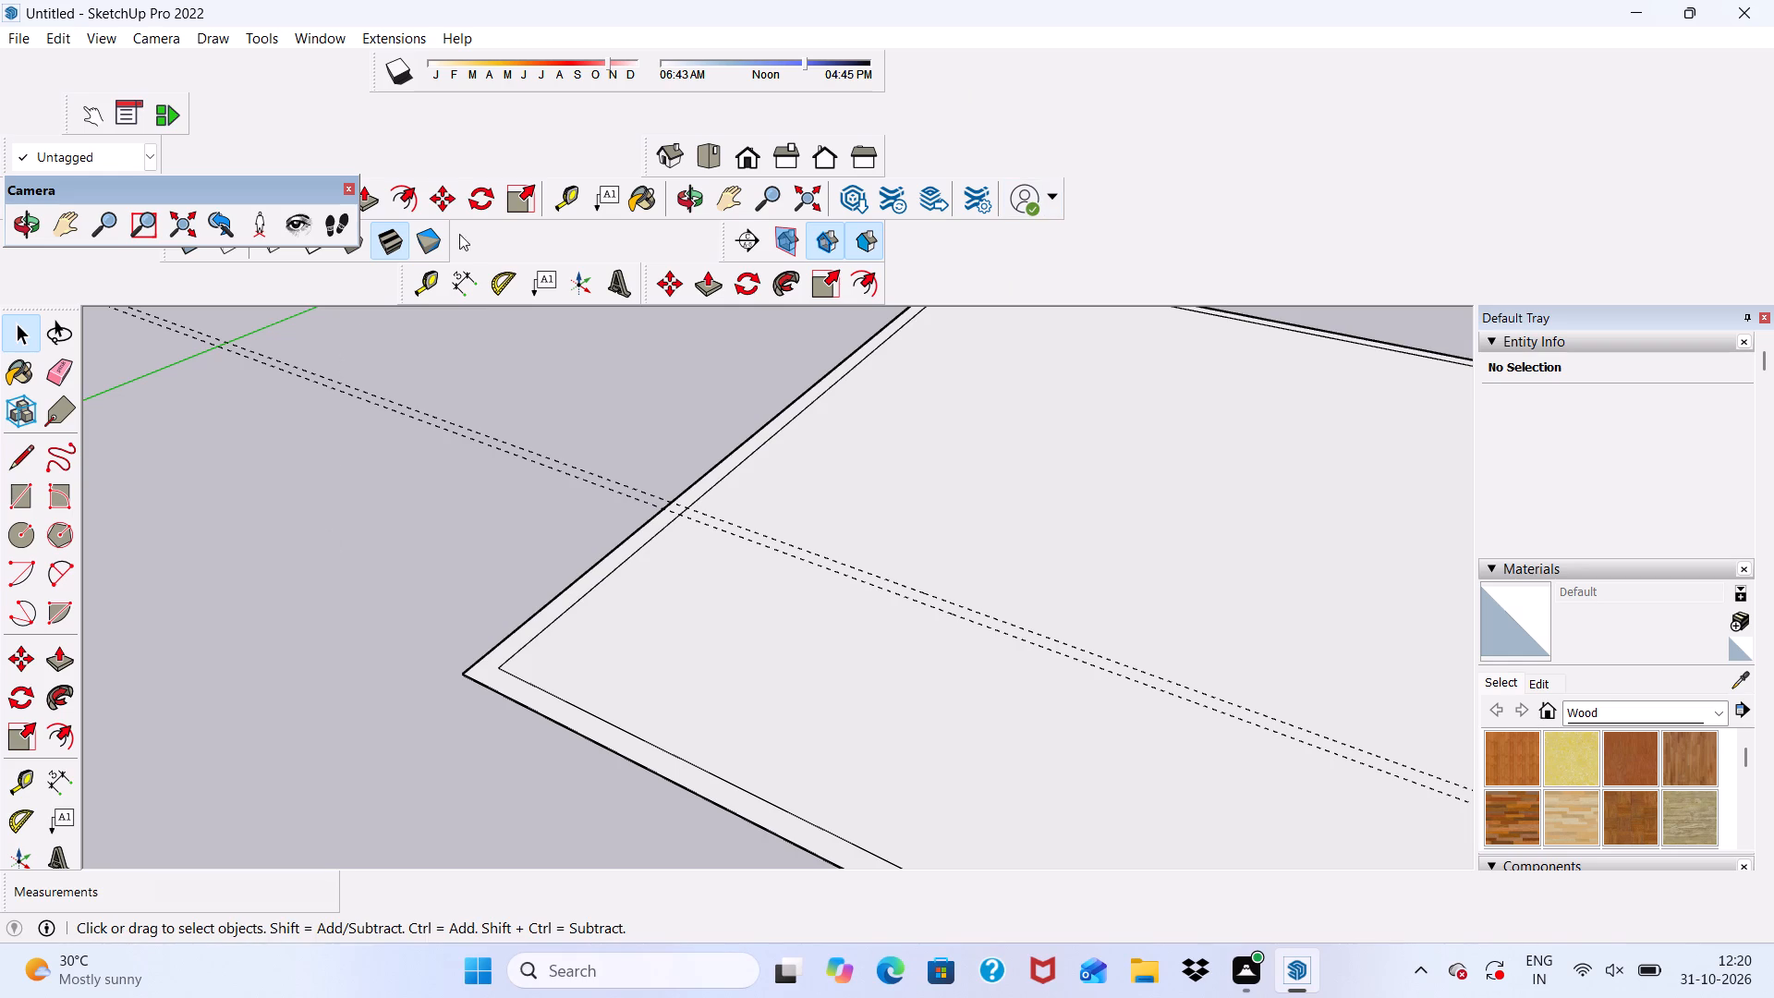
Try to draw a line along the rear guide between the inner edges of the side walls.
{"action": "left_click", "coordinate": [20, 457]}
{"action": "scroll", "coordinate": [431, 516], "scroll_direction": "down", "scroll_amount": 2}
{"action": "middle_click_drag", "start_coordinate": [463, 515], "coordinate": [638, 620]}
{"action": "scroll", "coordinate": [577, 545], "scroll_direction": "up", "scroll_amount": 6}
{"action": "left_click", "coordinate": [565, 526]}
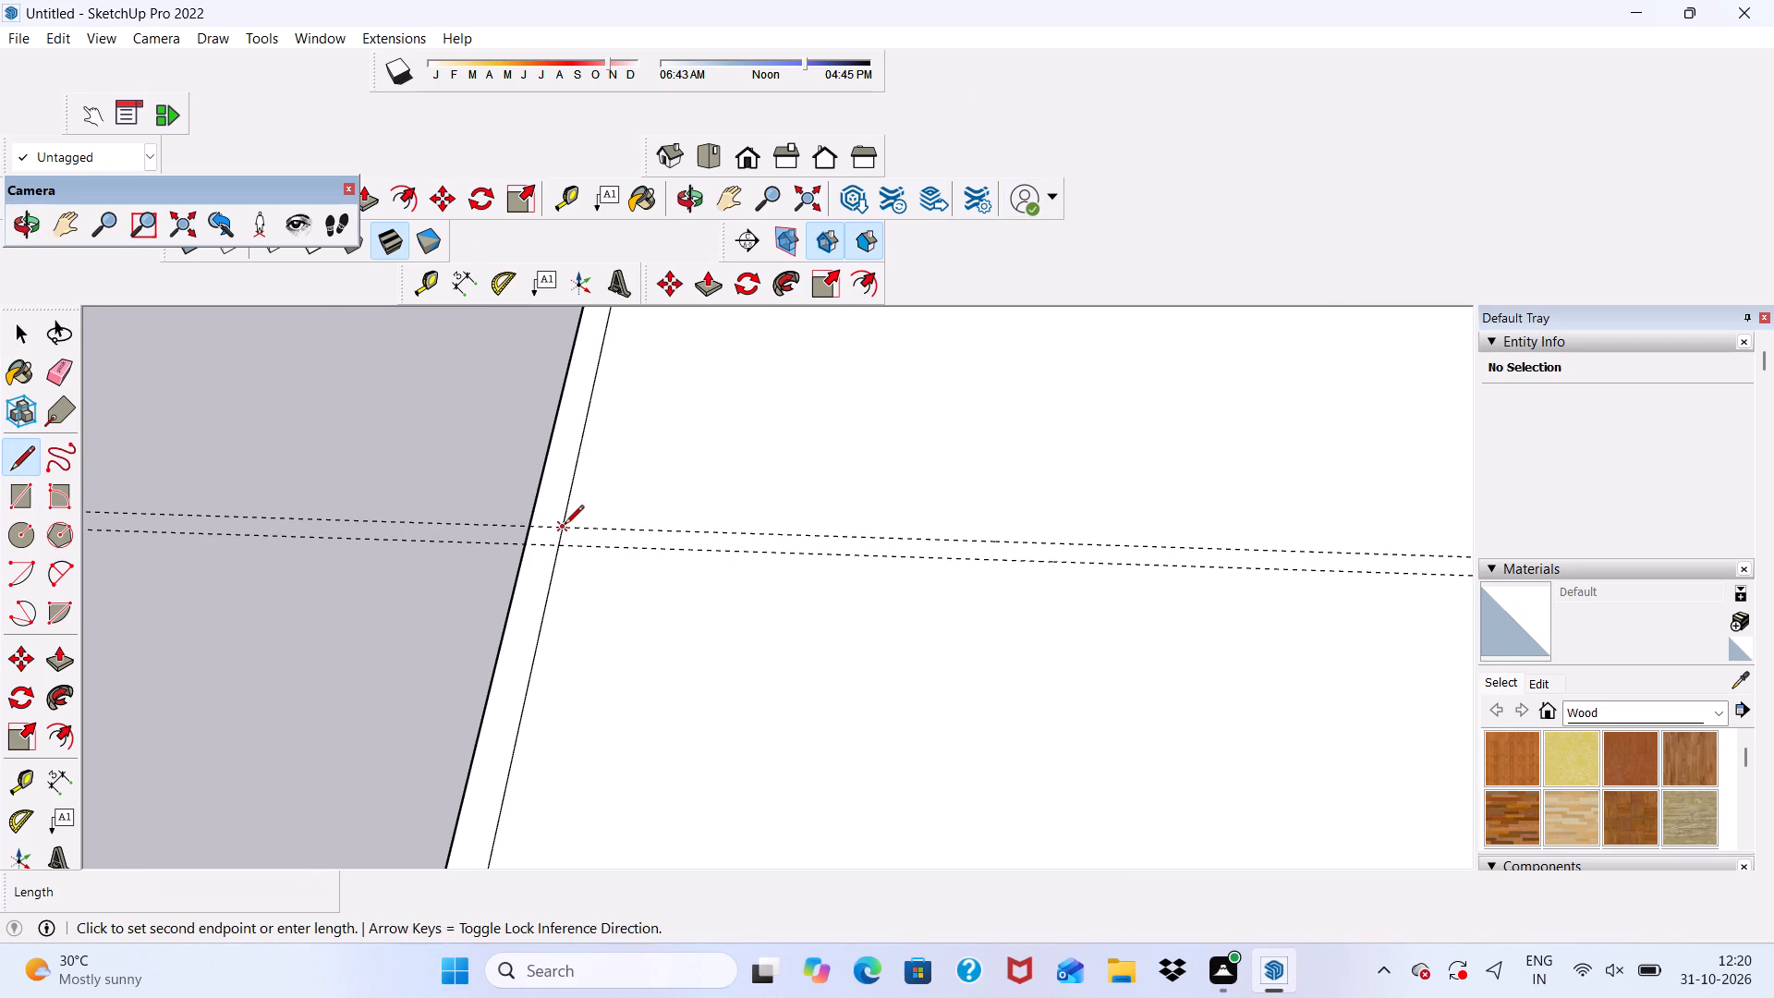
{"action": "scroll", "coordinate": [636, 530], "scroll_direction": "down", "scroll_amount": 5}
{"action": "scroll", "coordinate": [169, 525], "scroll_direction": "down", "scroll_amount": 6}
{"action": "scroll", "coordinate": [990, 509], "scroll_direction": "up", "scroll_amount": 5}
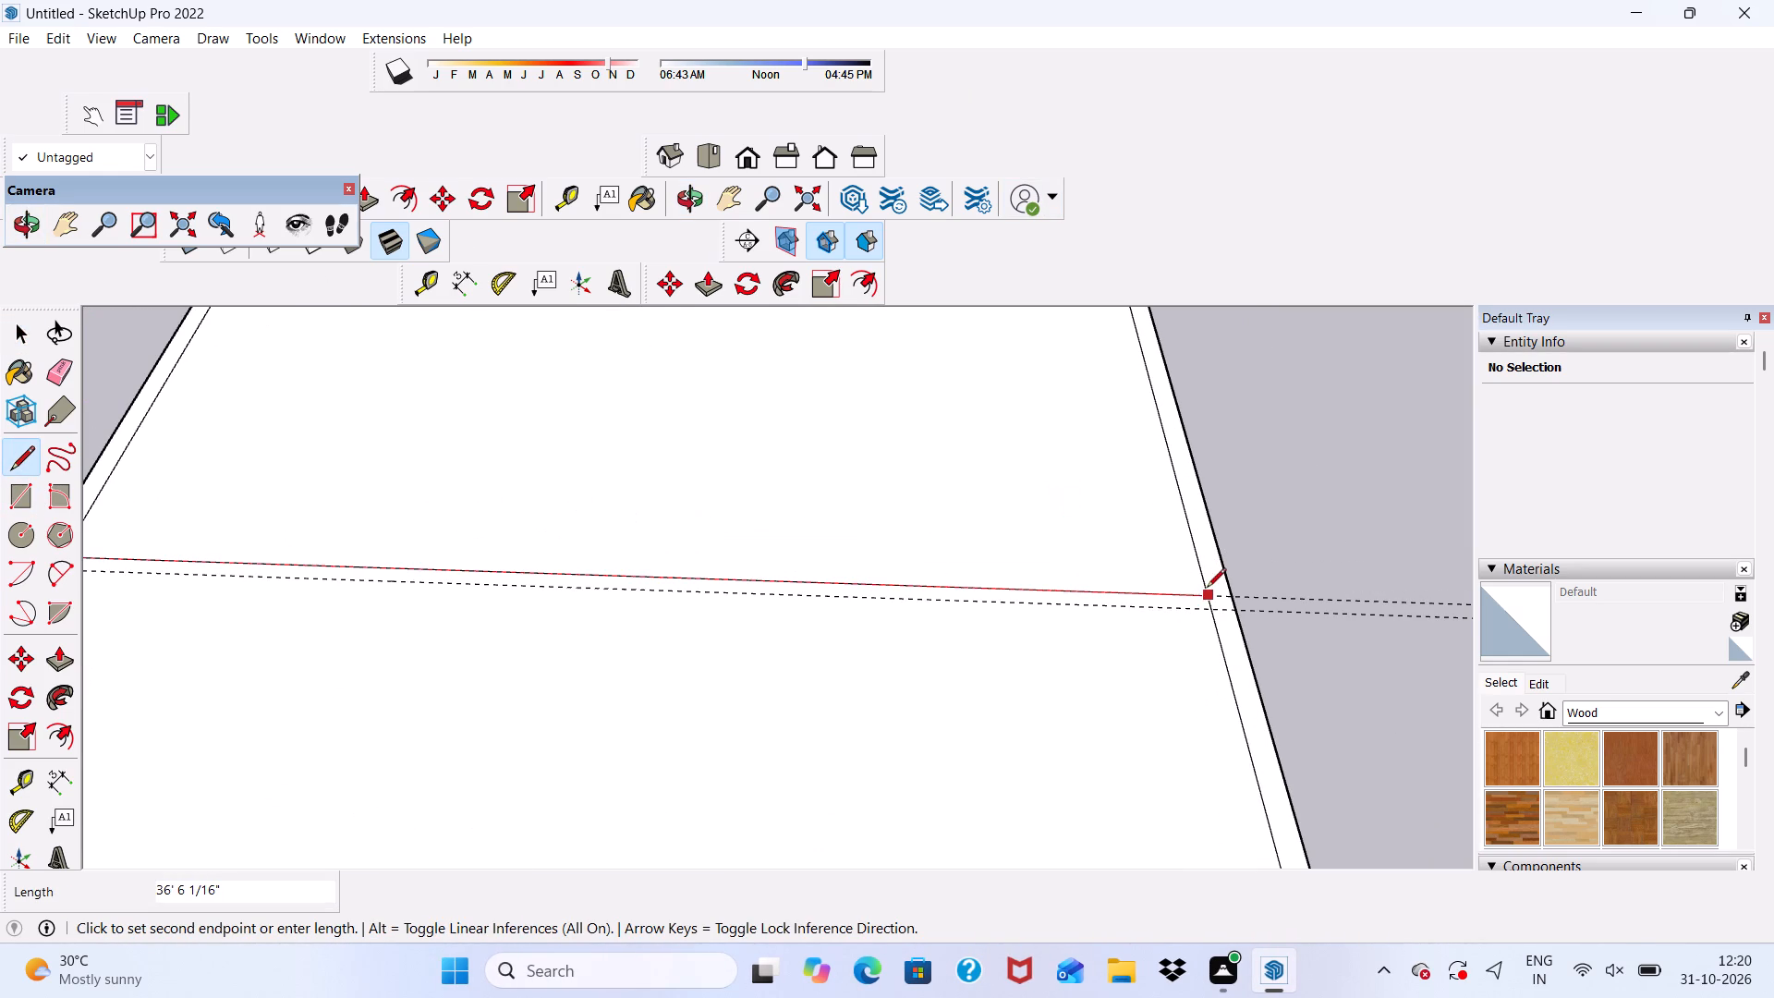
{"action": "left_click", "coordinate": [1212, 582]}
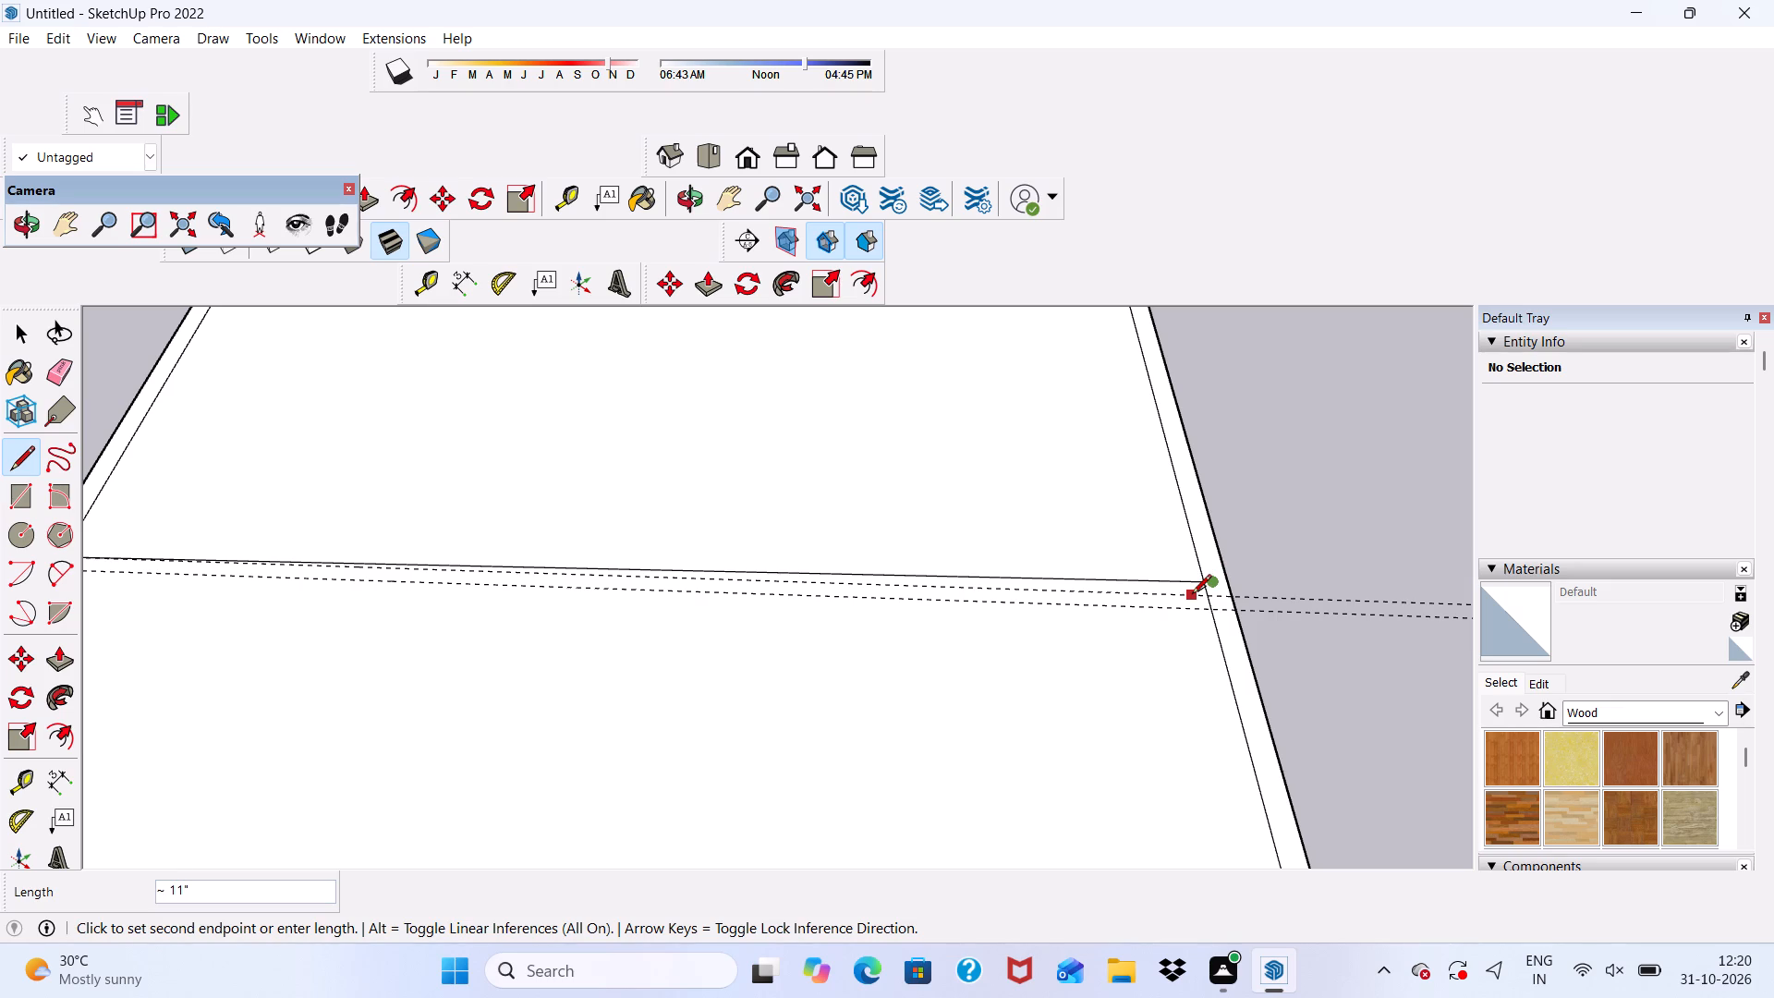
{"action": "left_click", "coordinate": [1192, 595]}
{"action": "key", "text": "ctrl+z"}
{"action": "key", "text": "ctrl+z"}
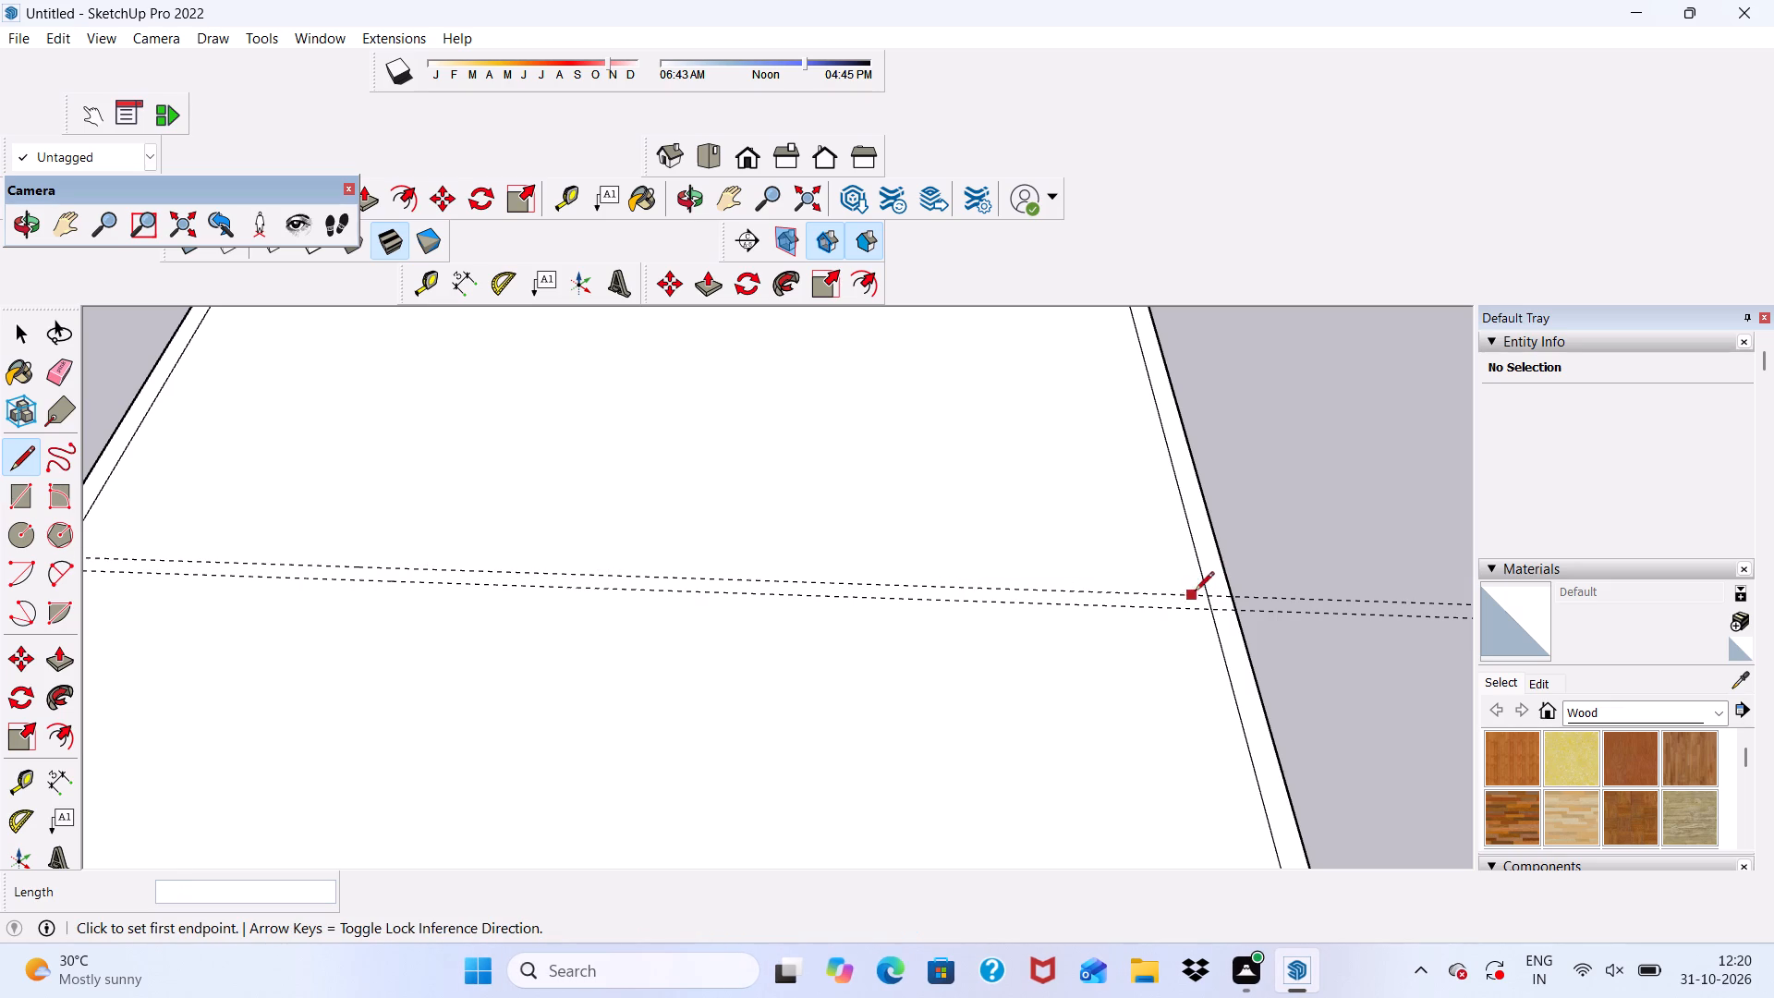
Draw the partition wall's two long edges along both guides, each about 36' 6" between the inner side wall edges.
{"action": "scroll", "coordinate": [1330, 709], "scroll_direction": "down", "scroll_amount": 5}
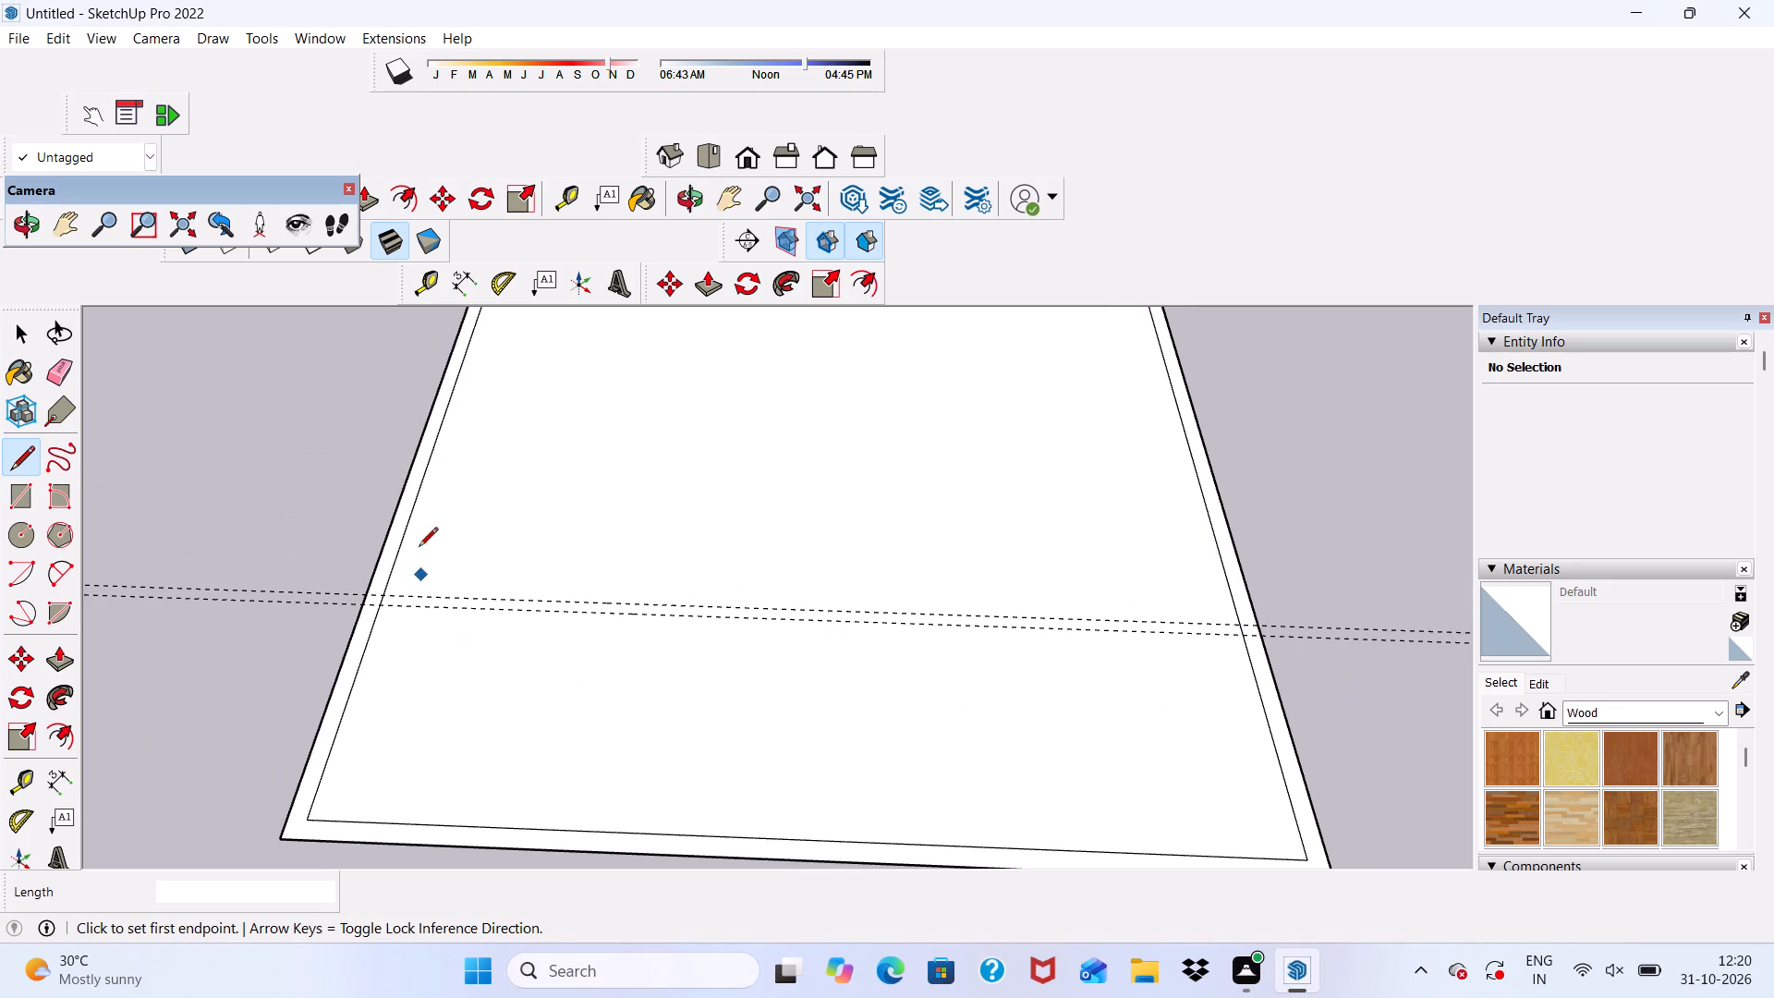
{"action": "left_click", "coordinate": [382, 597]}
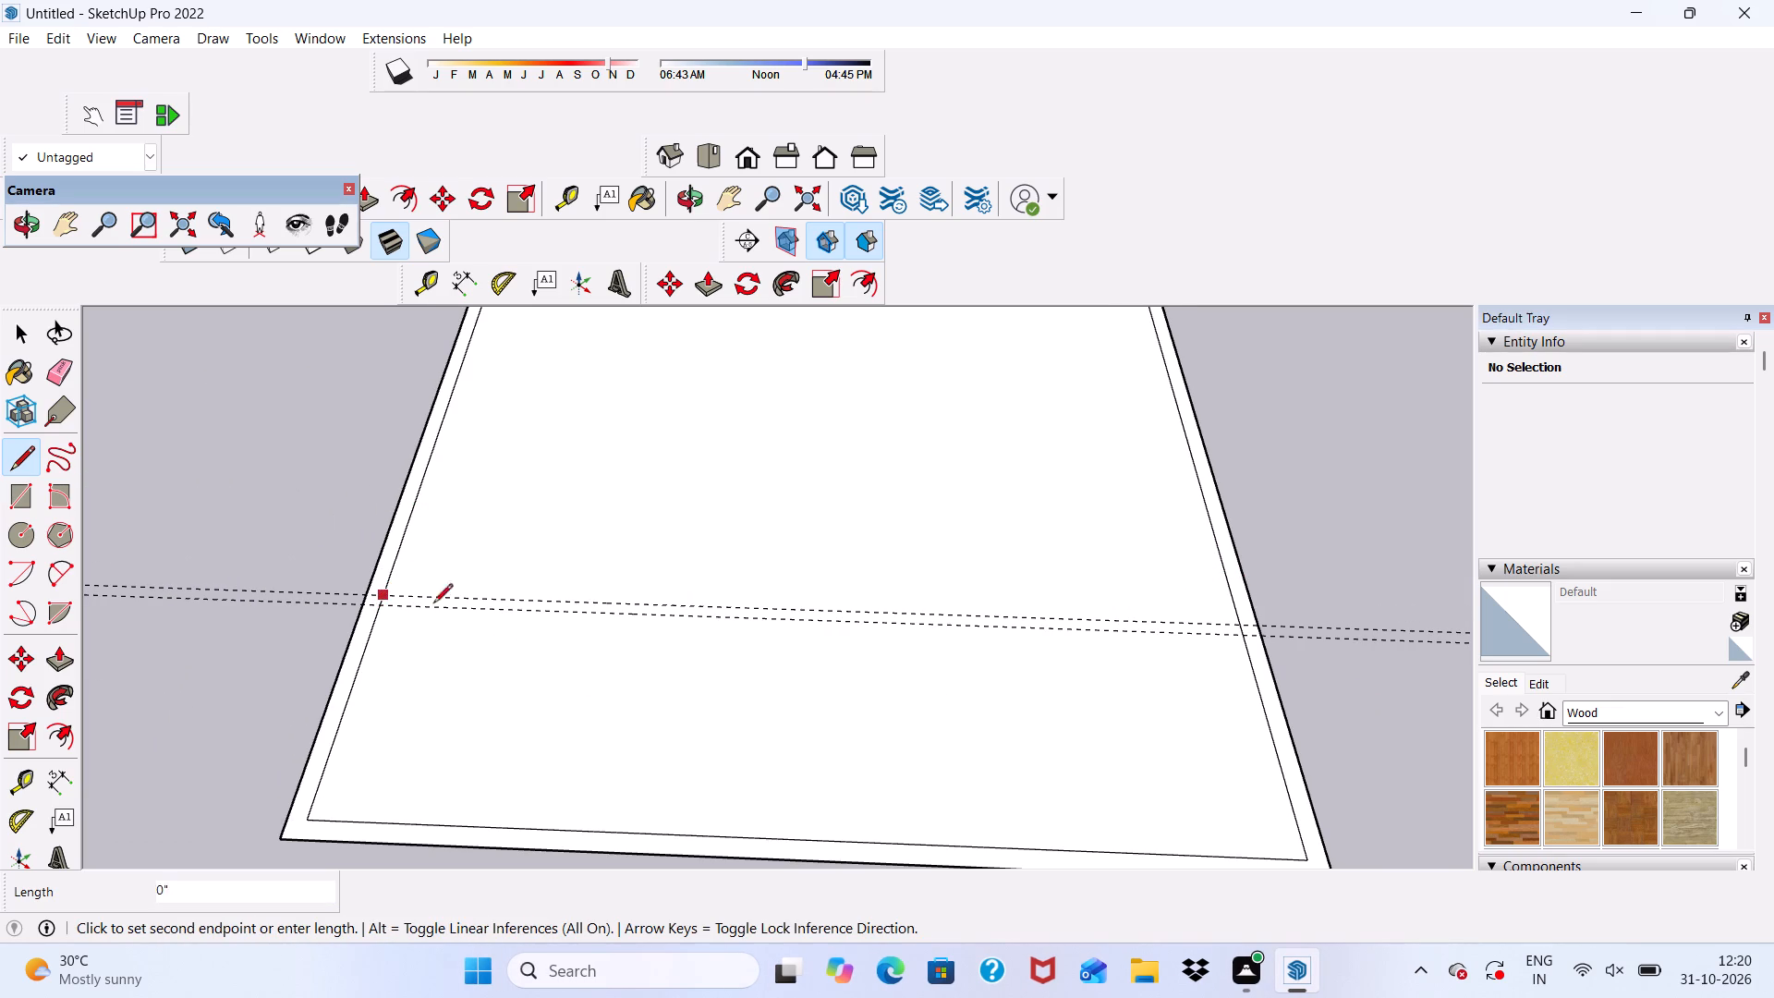
{"action": "left_click_drag", "start_coordinate": [1242, 625], "coordinate": [1251, 633]}
{"action": "scroll", "coordinate": [1228, 637], "scroll_direction": "up", "scroll_amount": 5}
{"action": "left_click", "coordinate": [1246, 637]}
{"action": "scroll", "coordinate": [1292, 653], "scroll_direction": "down", "scroll_amount": 5}
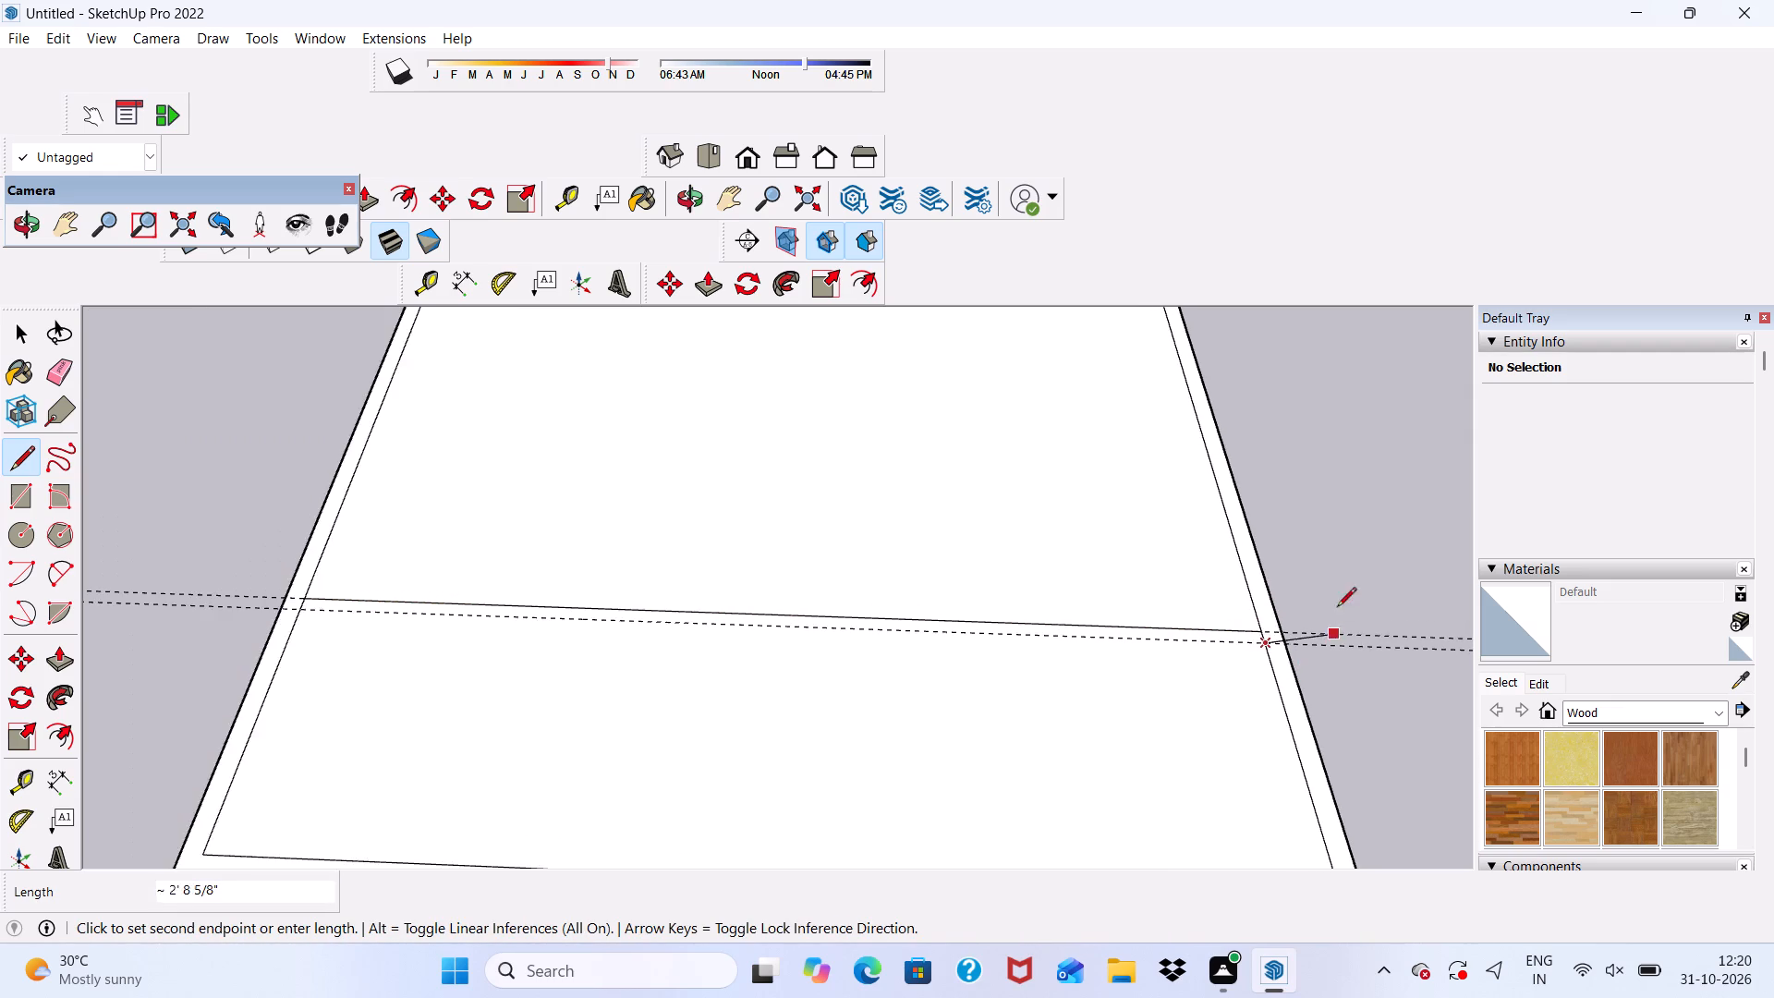
{"action": "scroll", "coordinate": [1337, 608], "scroll_direction": "down", "scroll_amount": 4}
{"action": "scroll", "coordinate": [485, 651], "scroll_direction": "up", "scroll_amount": 5}
{"action": "scroll", "coordinate": [601, 628], "scroll_direction": "up", "scroll_amount": 5}
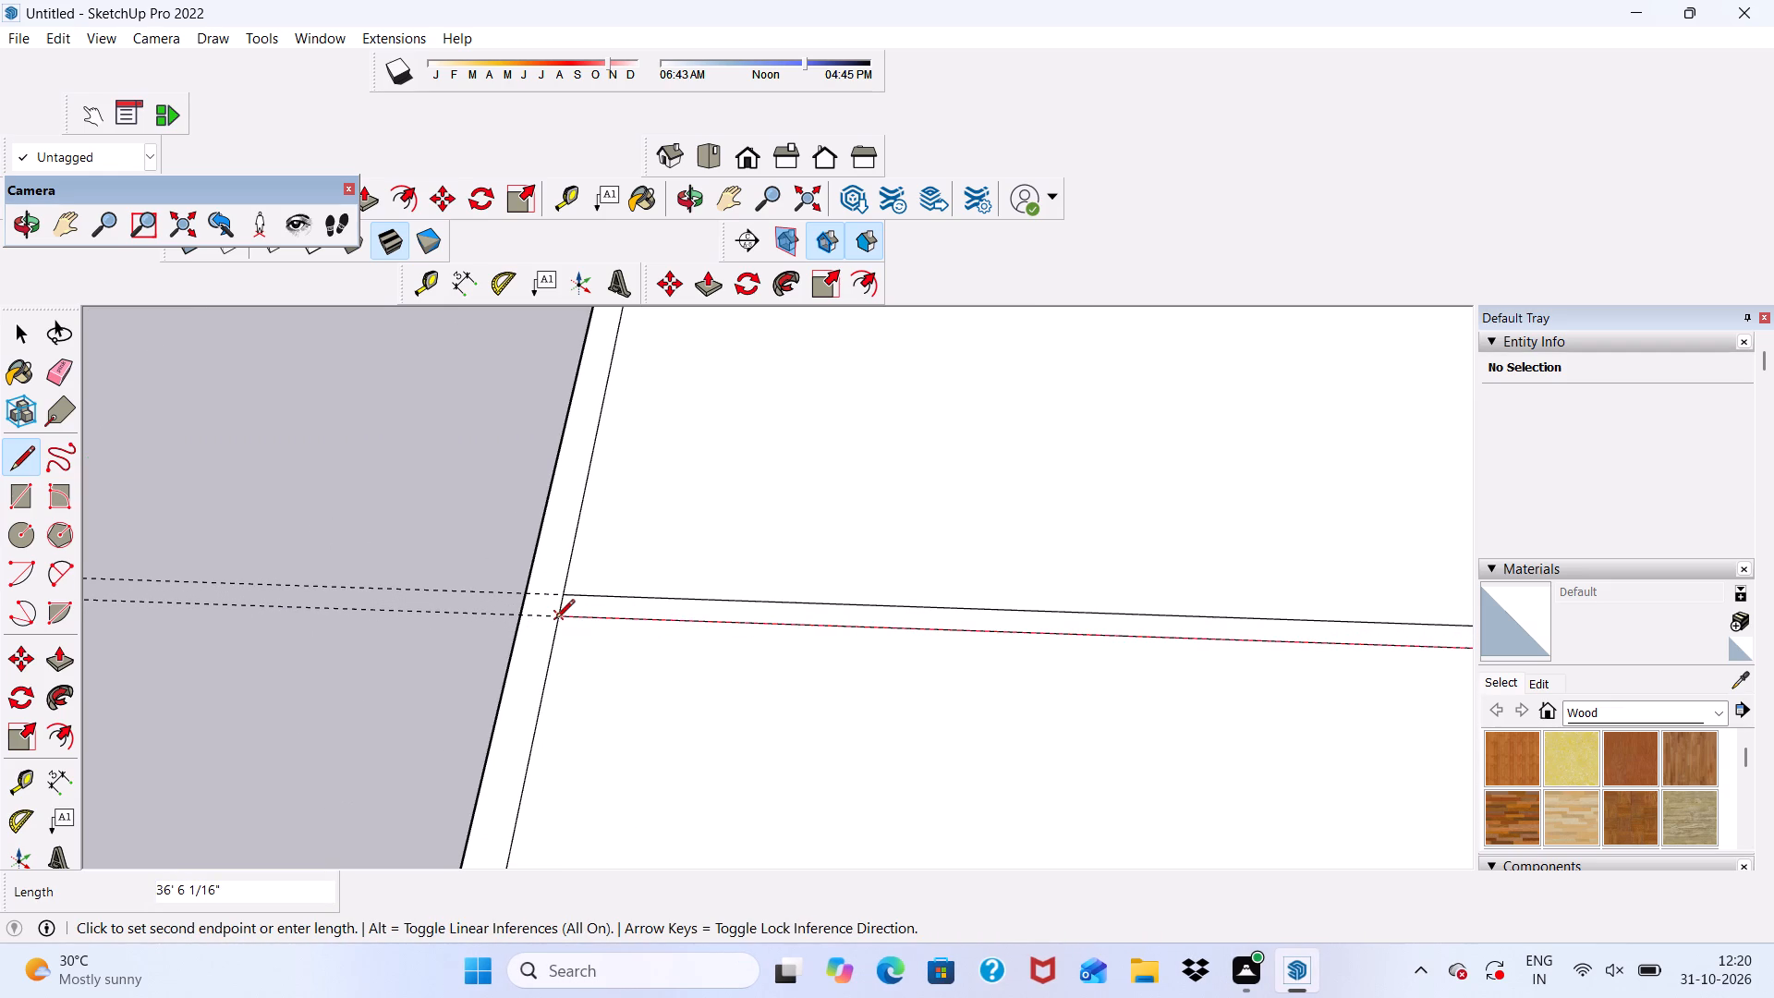
{"action": "left_click", "coordinate": [555, 620]}
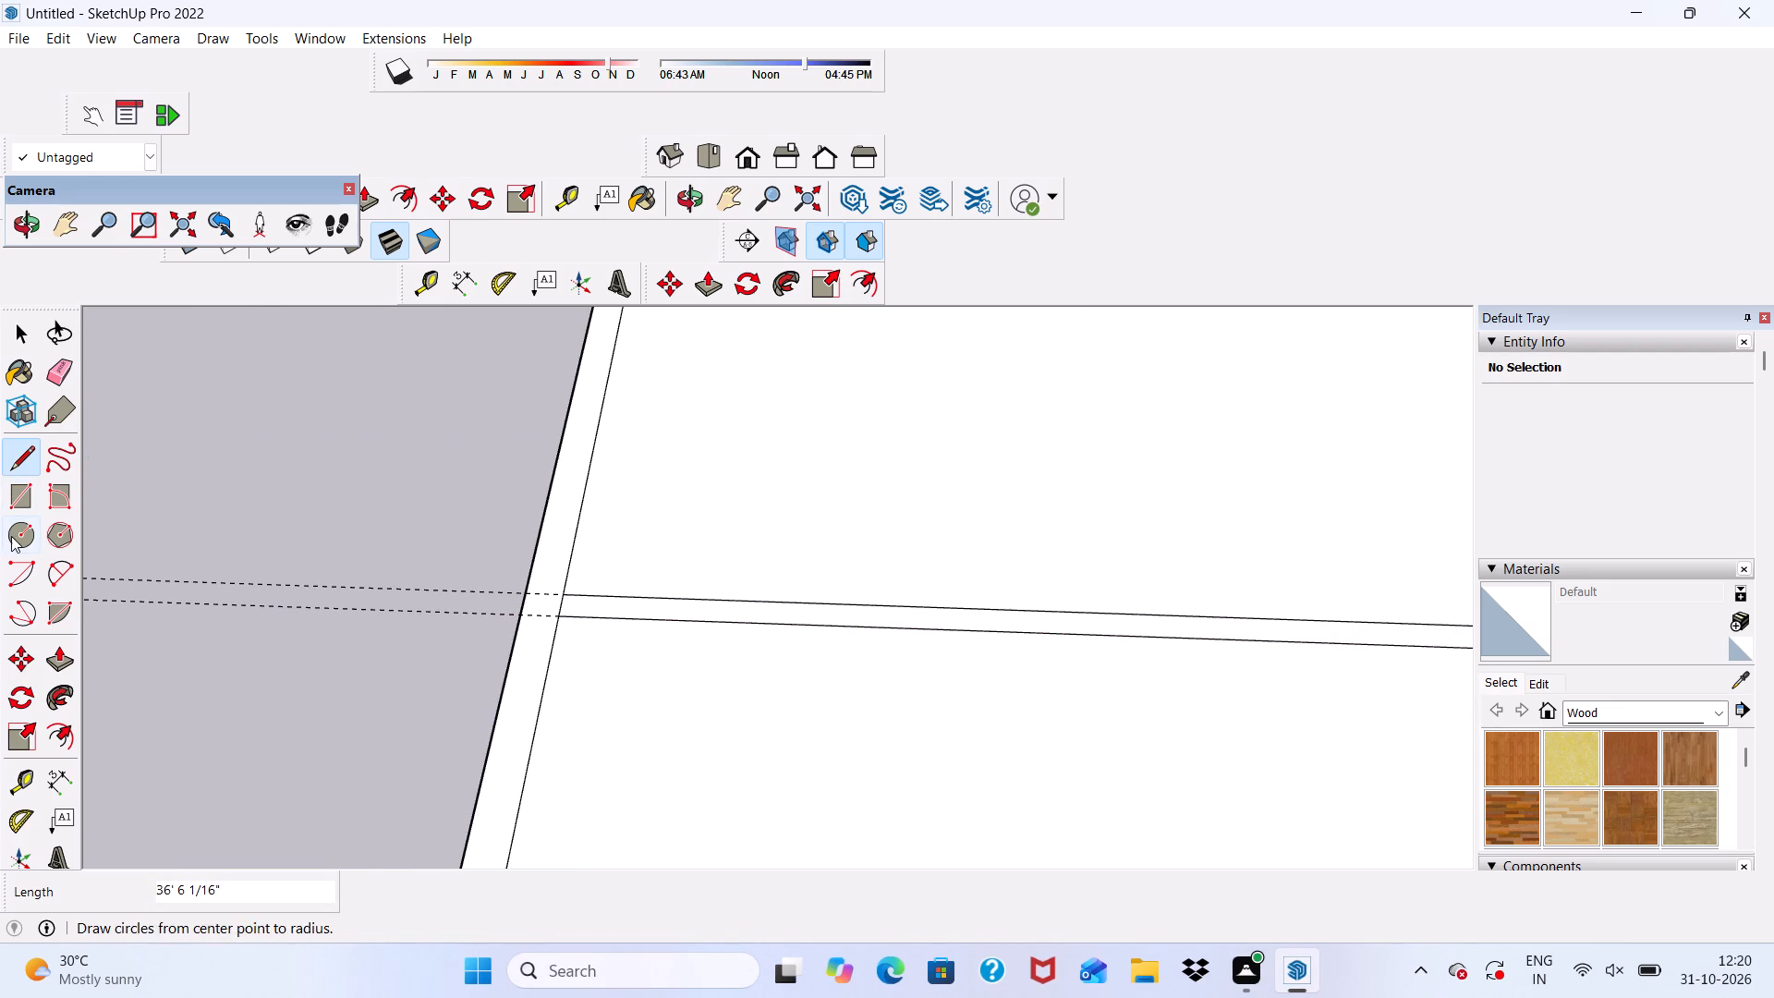
Erase the two construction guides along the partition wall.
{"action": "left_click", "coordinate": [58, 367]}
{"action": "left_click_drag", "start_coordinate": [364, 542], "coordinate": [397, 659]}
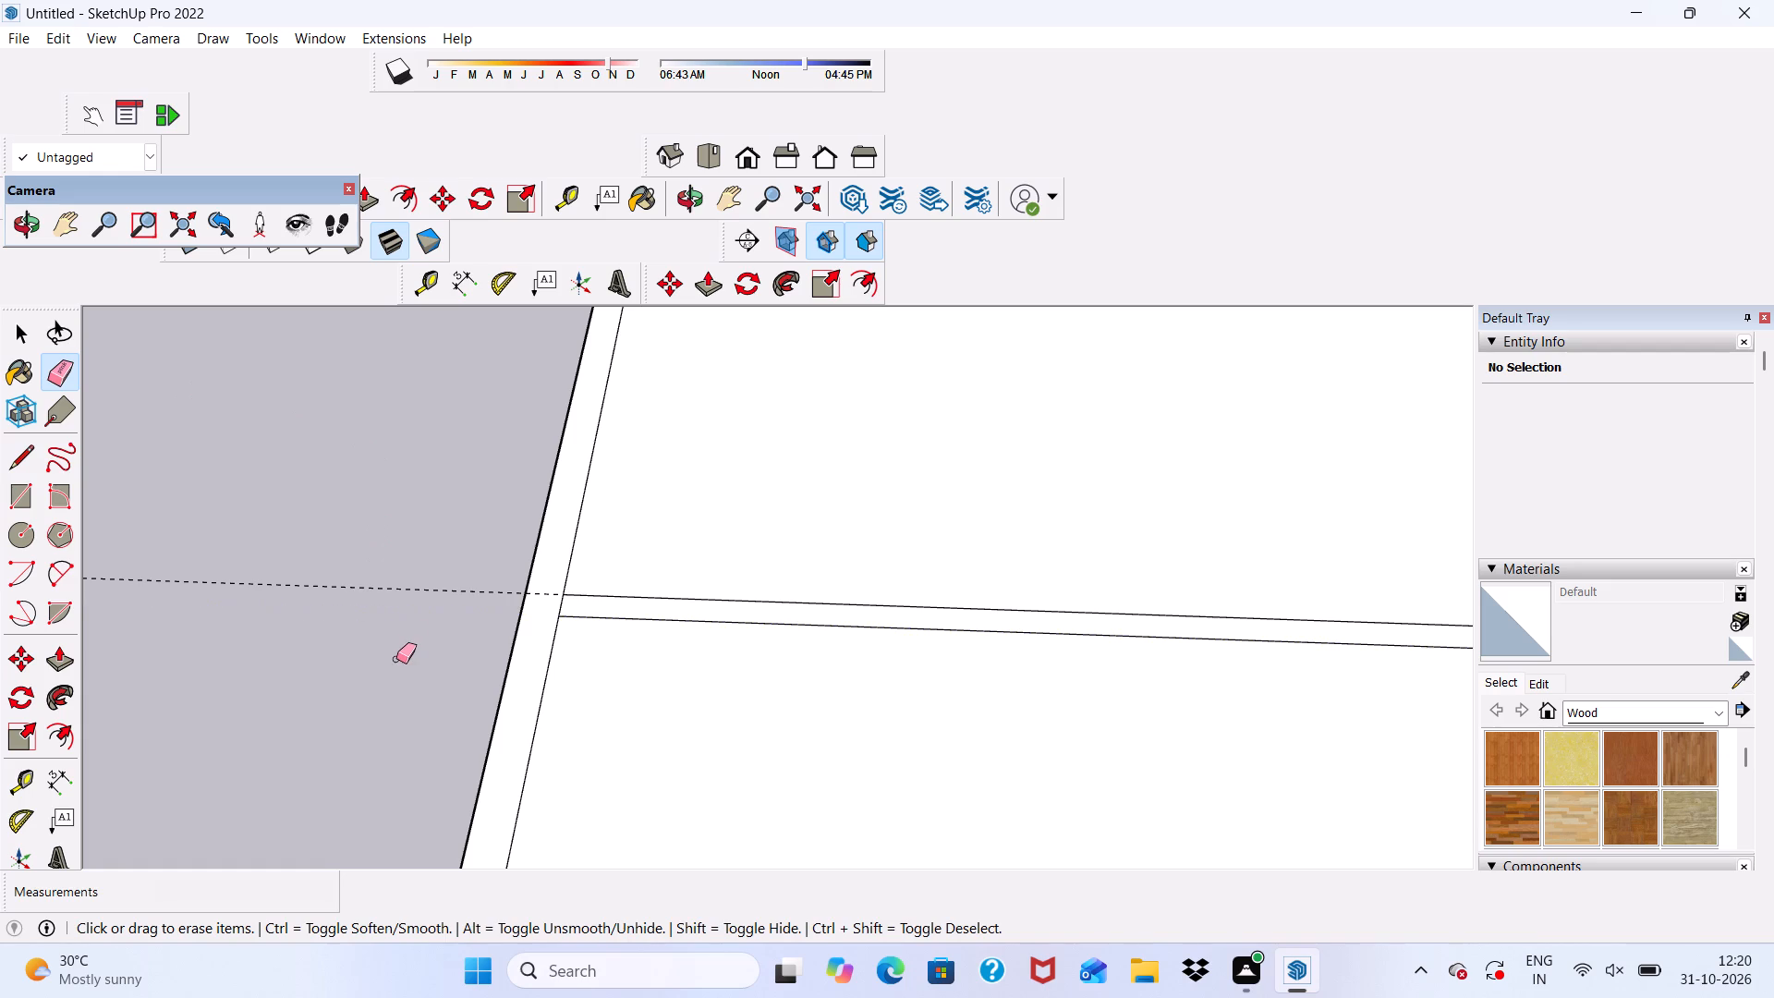
{"action": "left_click_drag", "start_coordinate": [452, 597], "coordinate": [463, 615]}
{"action": "left_click_drag", "start_coordinate": [477, 567], "coordinate": [486, 620]}
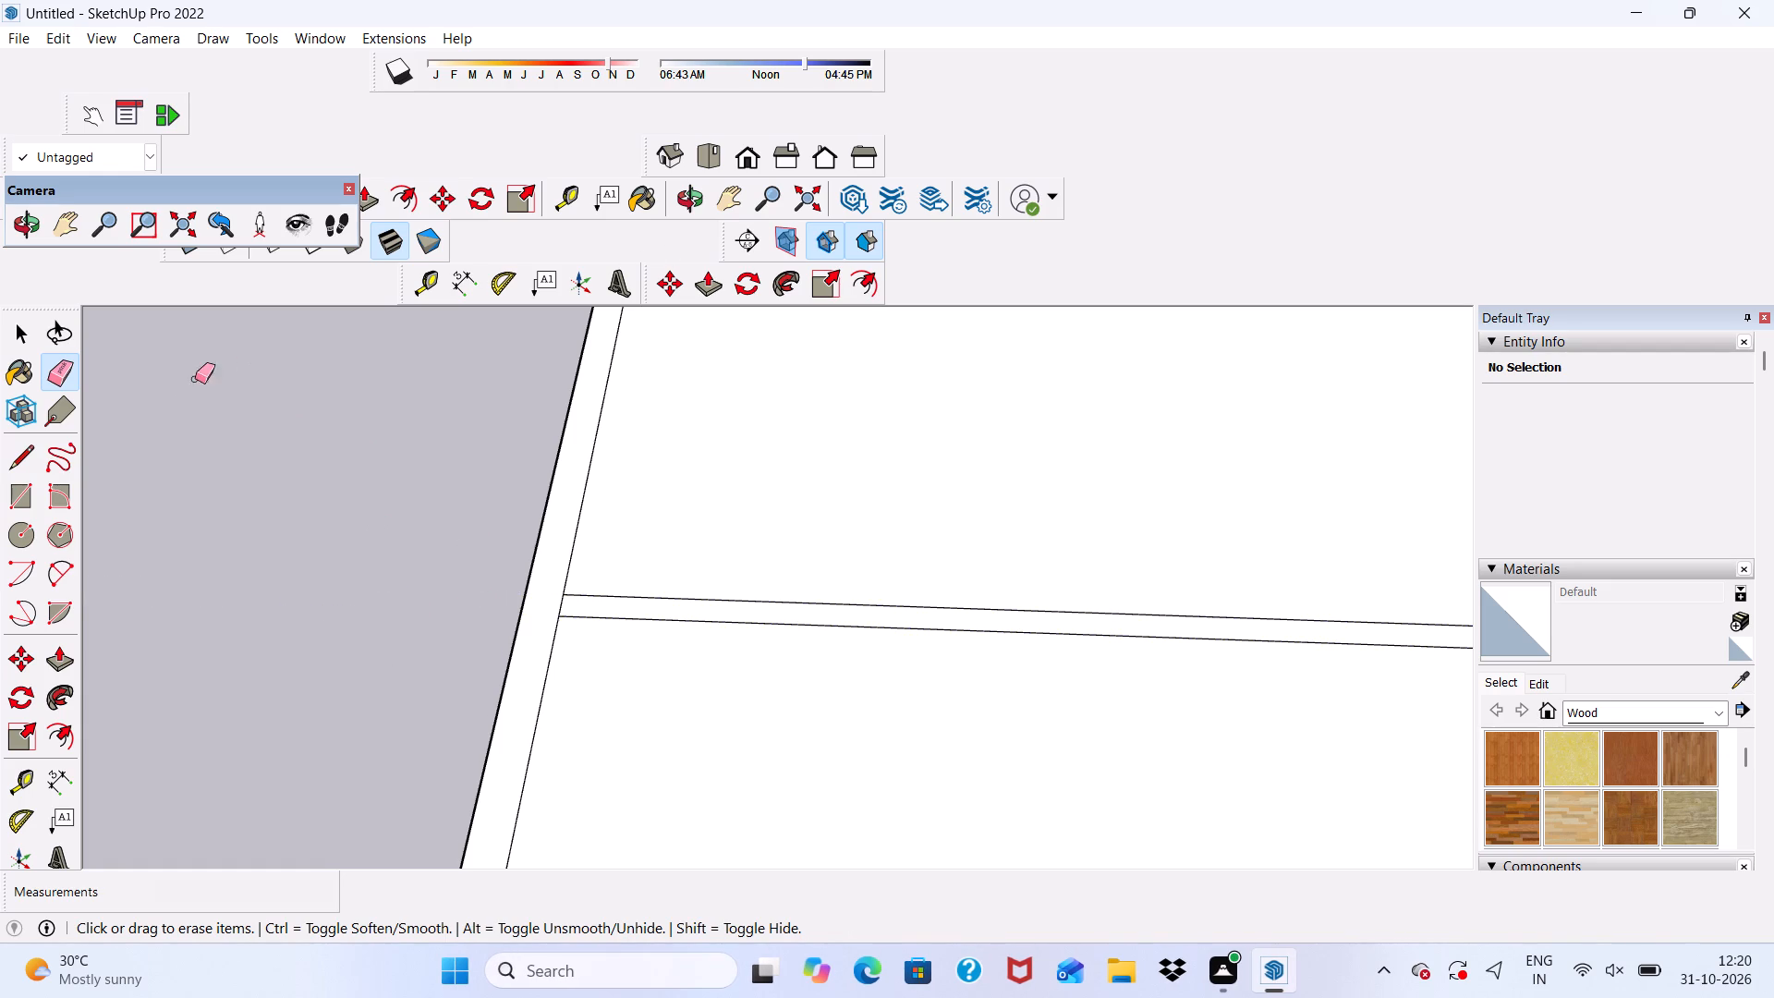
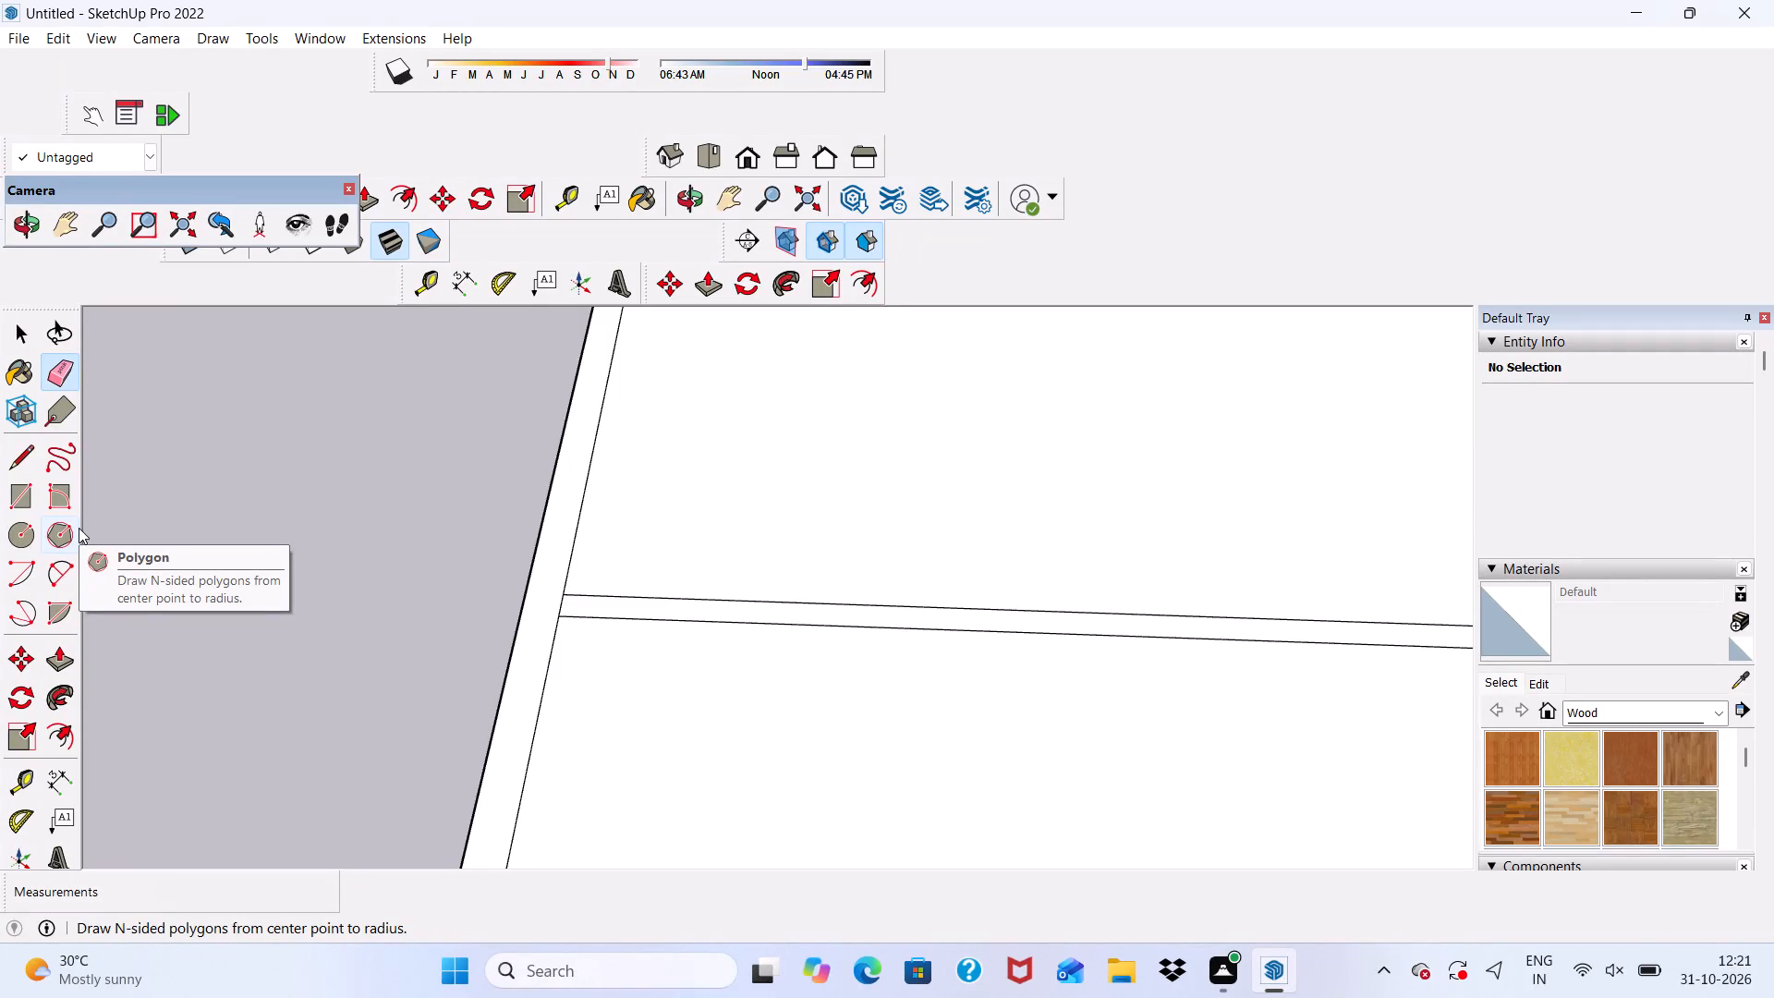
Extend the partition wall's front edge across the left side wall to its outer edge with a line.
{"action": "key", "text": "space"}
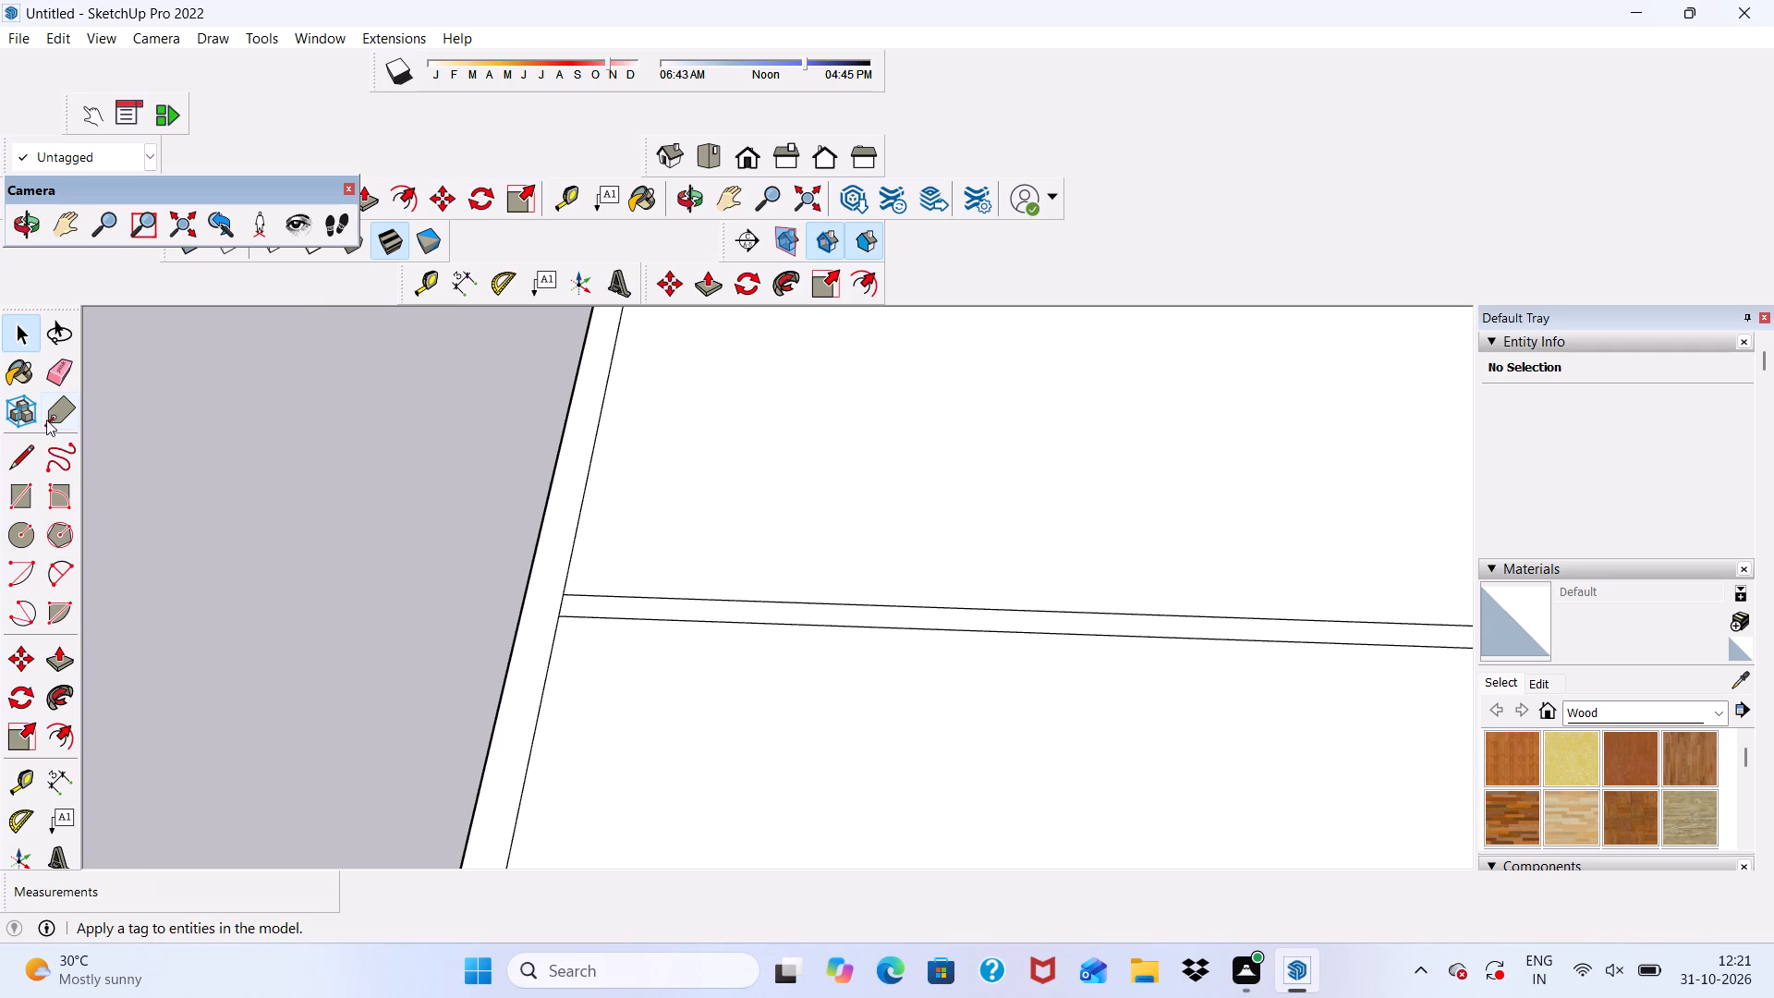
{"action": "scroll", "coordinate": [63, 415], "scroll_direction": "down", "scroll_amount": 5}
{"action": "left_click", "coordinate": [16, 457]}
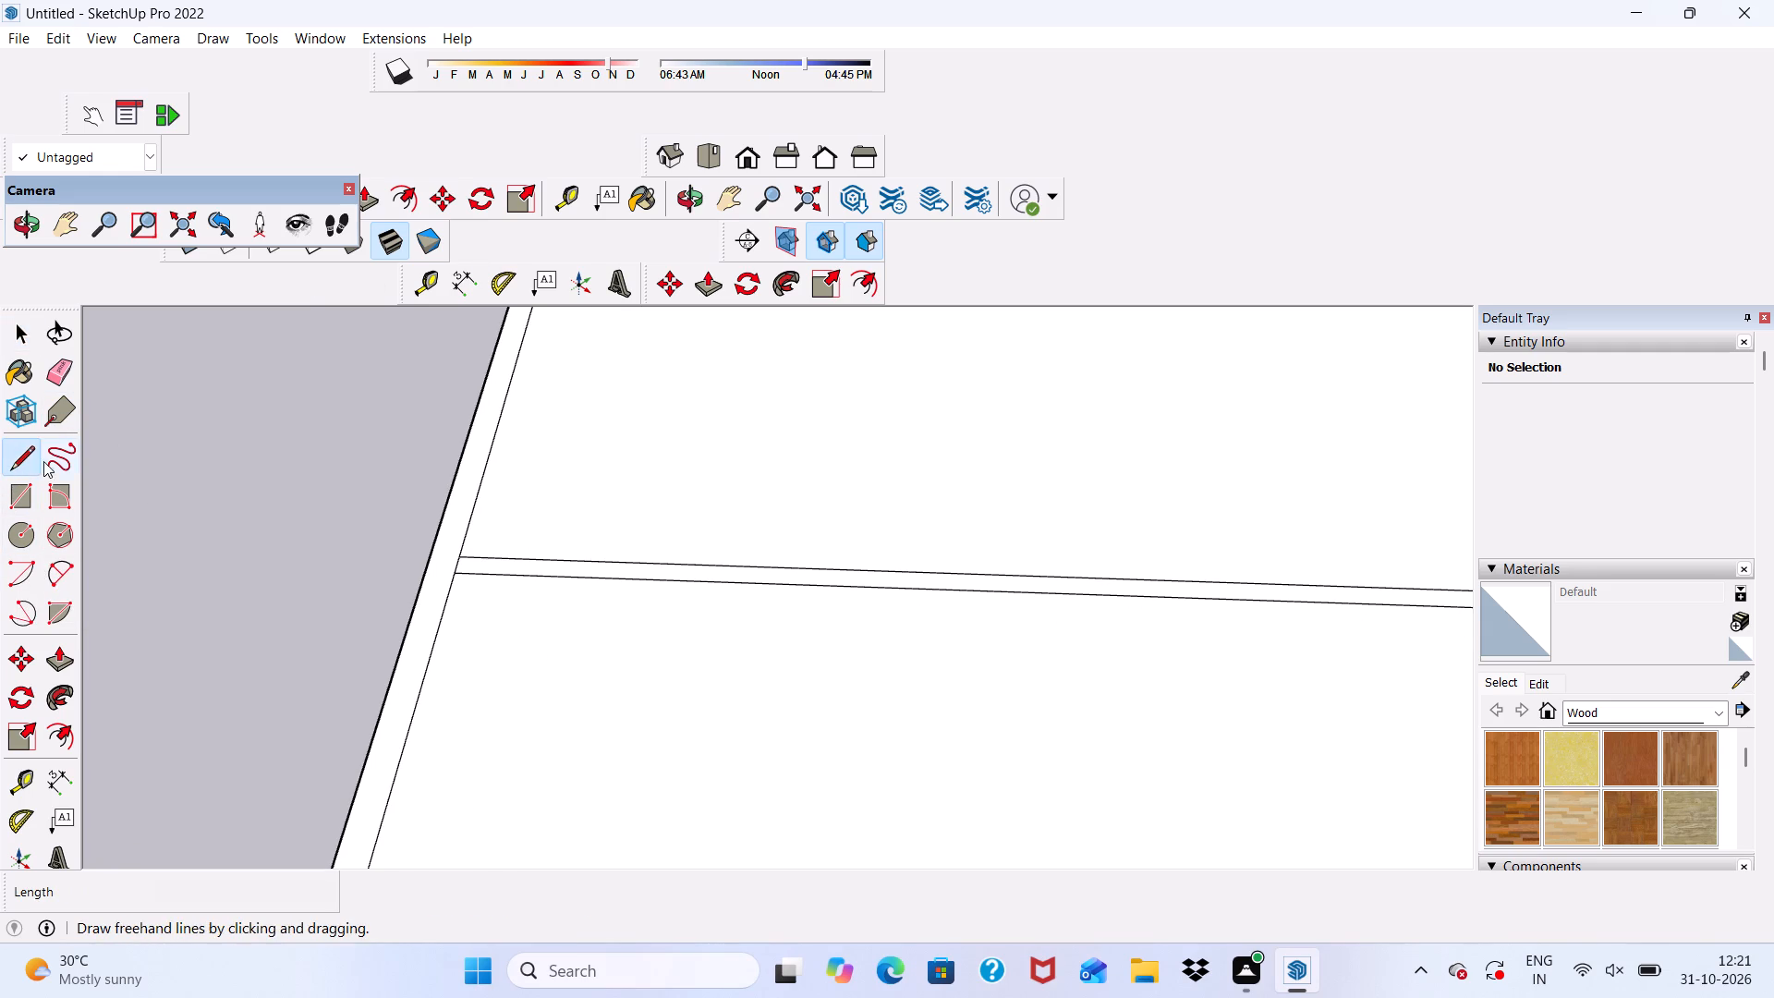
{"action": "middle_click_drag", "start_coordinate": [415, 634], "coordinate": [435, 679]}
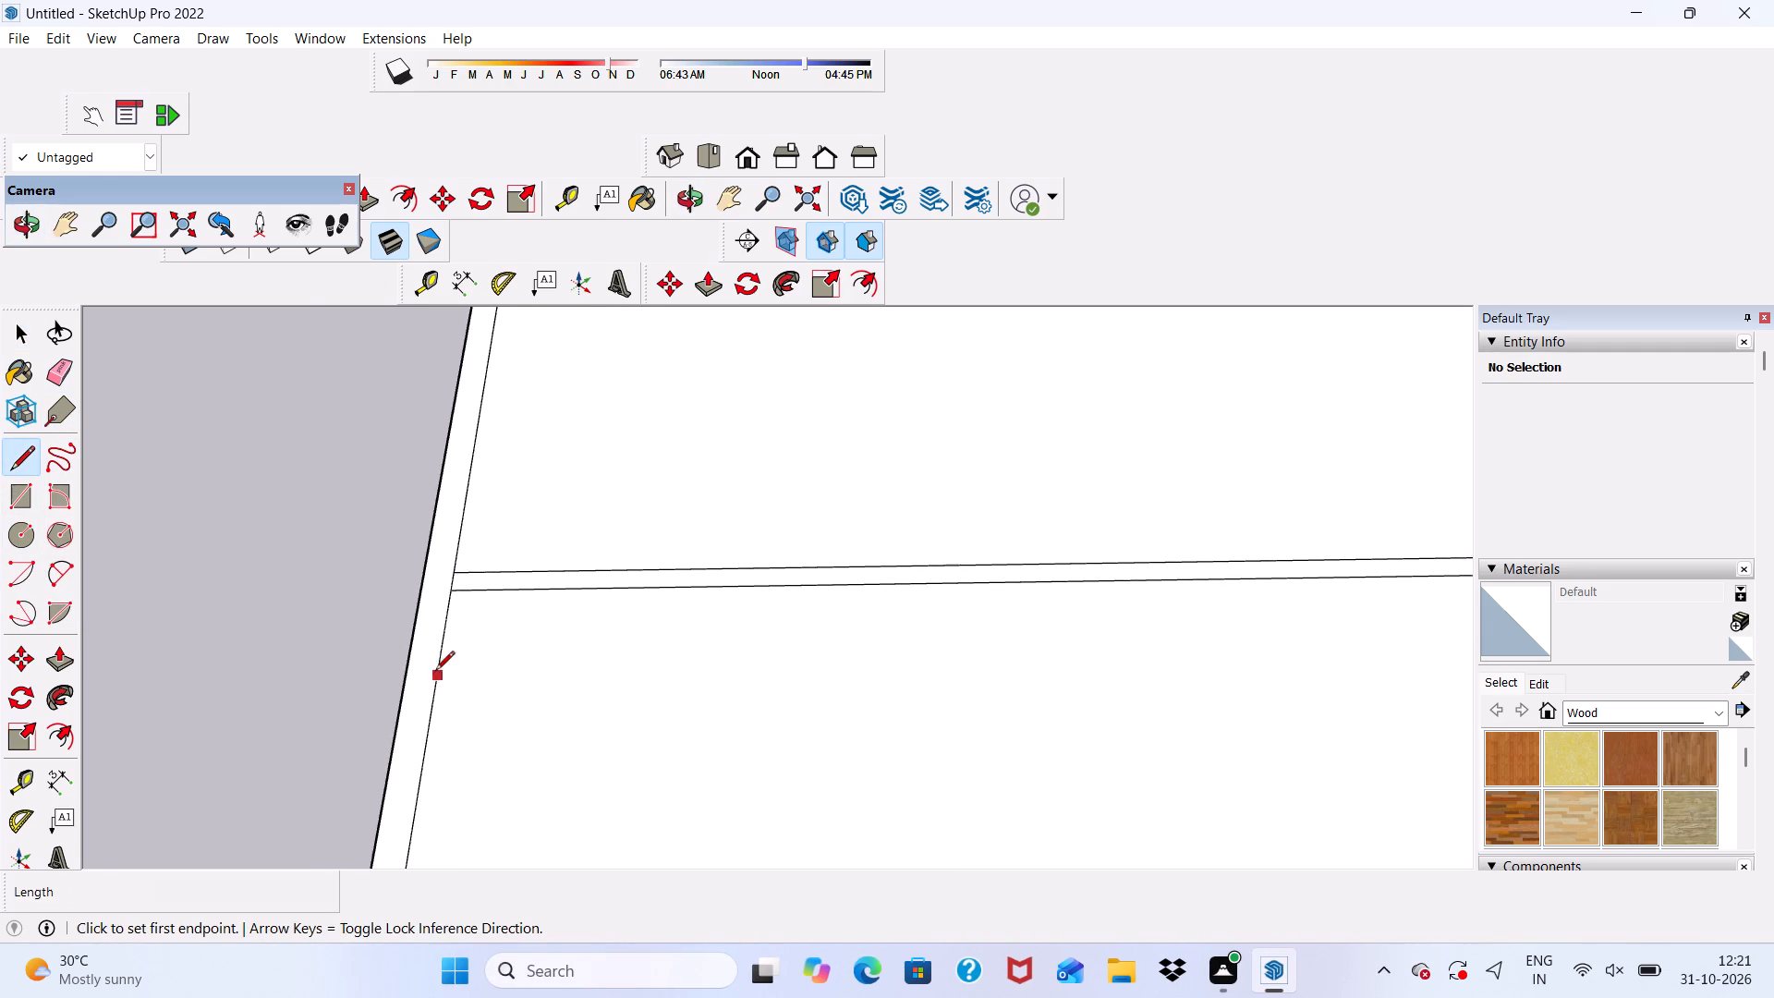
{"action": "scroll", "coordinate": [442, 645], "scroll_direction": "up", "scroll_amount": 6}
{"action": "scroll", "coordinate": [456, 538], "scroll_direction": "up", "scroll_amount": 5}
{"action": "left_click", "coordinate": [456, 560]}
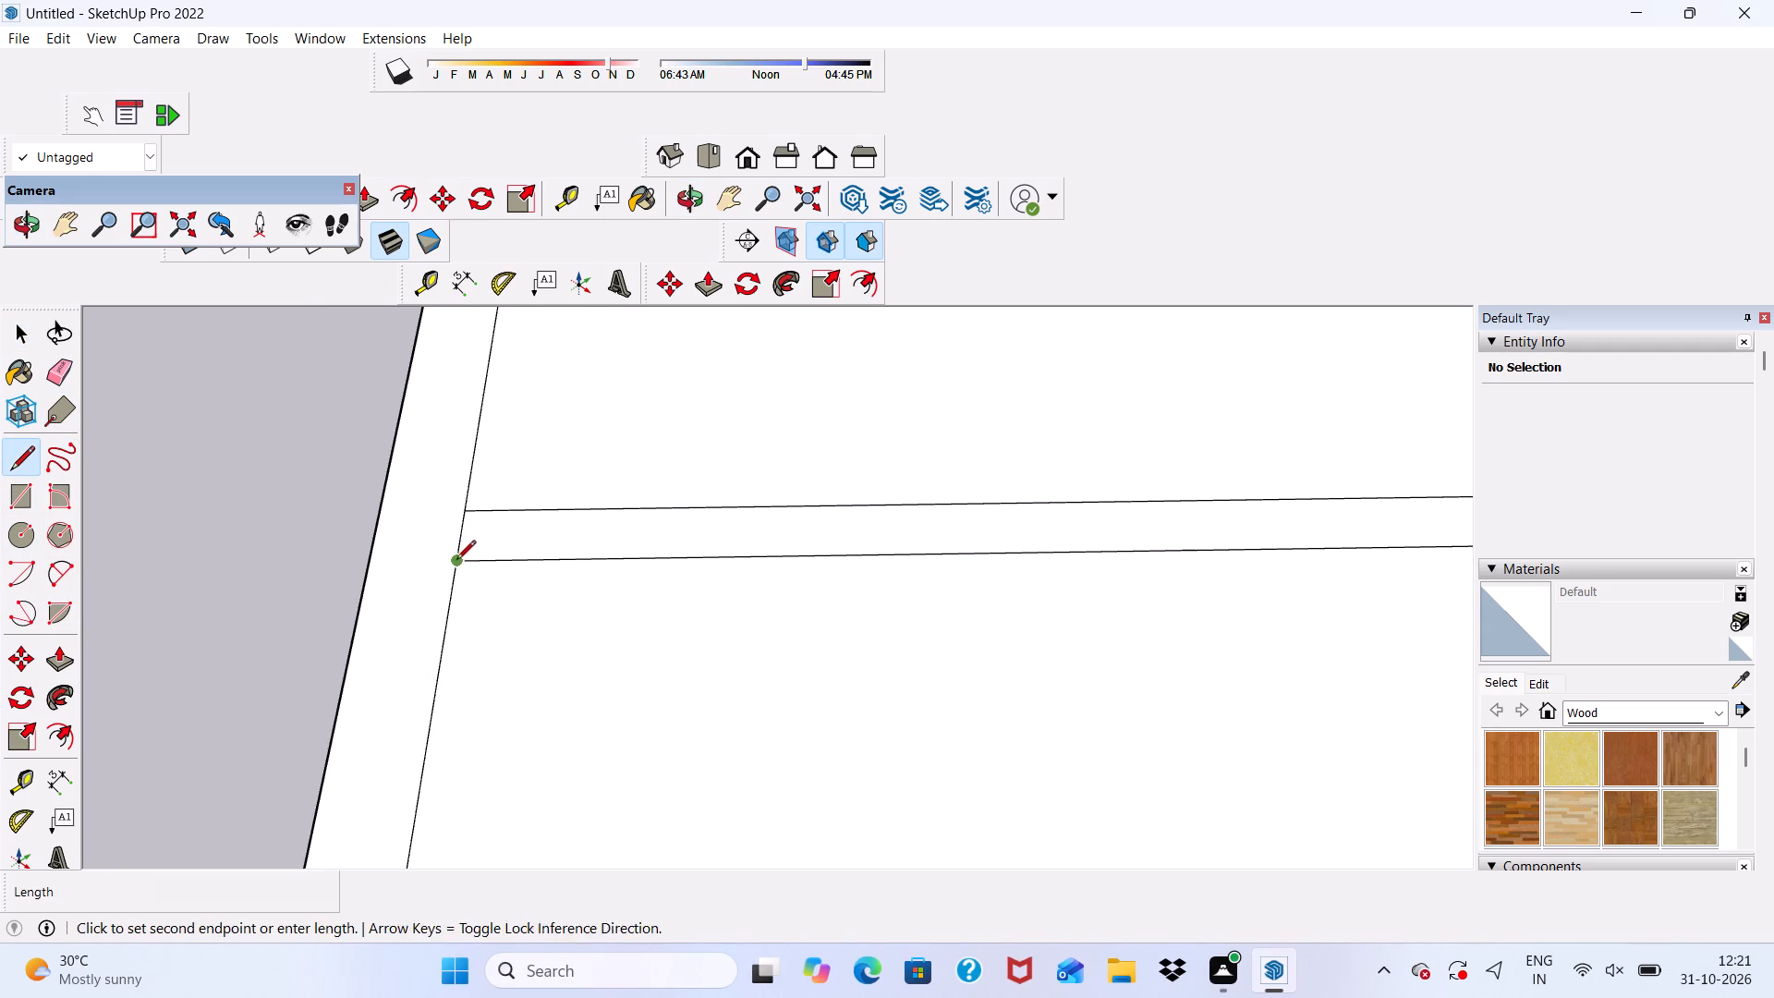
{"action": "left_click", "coordinate": [364, 565]}
Extend the partition wall's front edge 9" across the right side wall to its outer edge with a line.
{"action": "scroll", "coordinate": [364, 565], "scroll_direction": "down", "scroll_amount": 7}
{"action": "scroll", "coordinate": [238, 577], "scroll_direction": "down", "scroll_amount": 8}
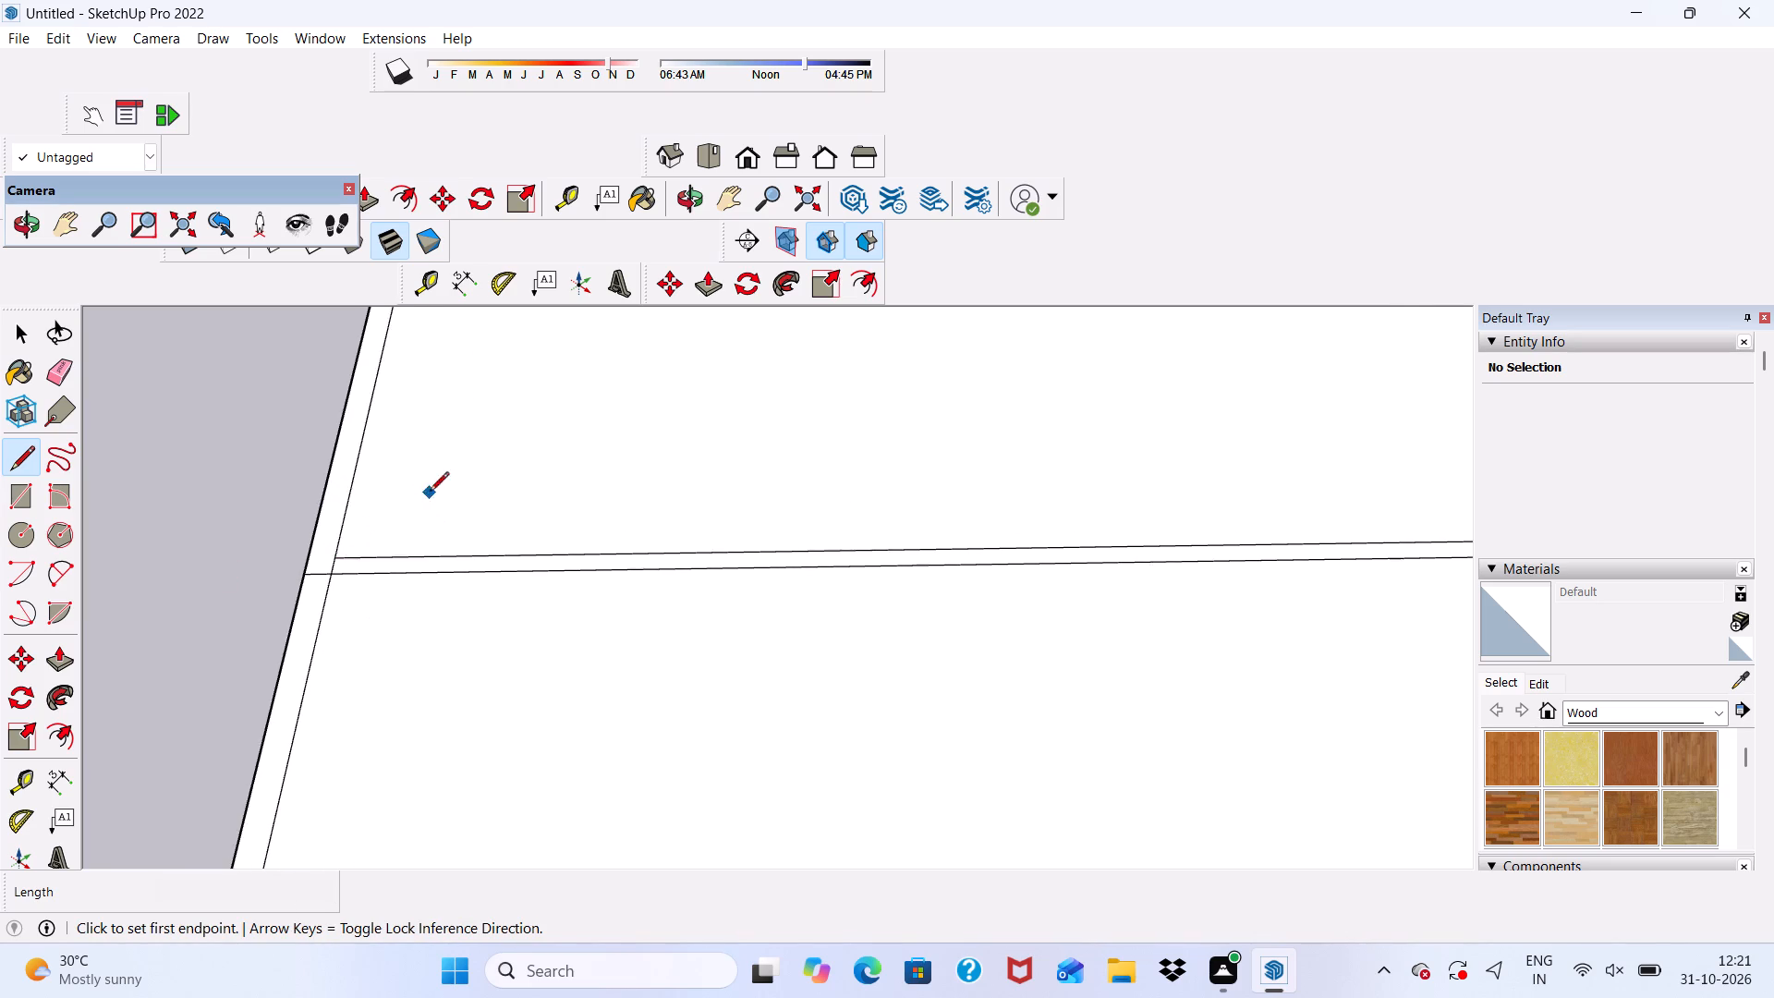
{"action": "scroll", "coordinate": [430, 493], "scroll_direction": "down", "scroll_amount": 5}
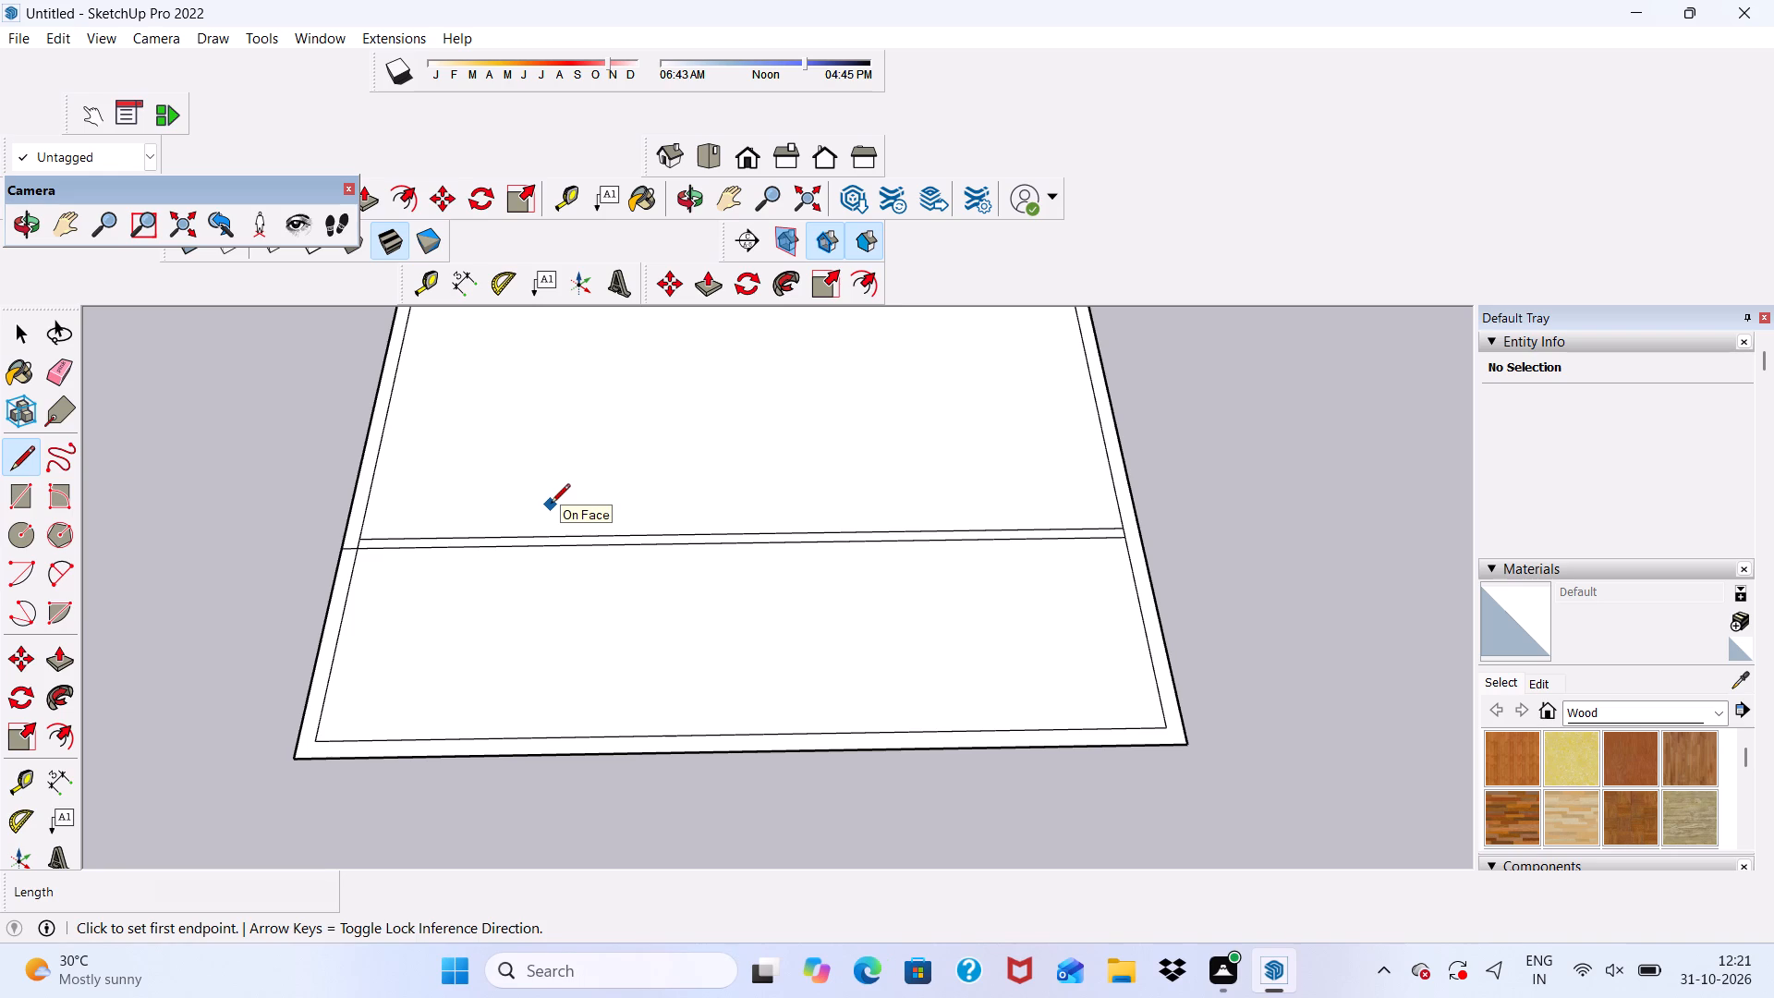
{"action": "scroll", "coordinate": [1151, 536], "scroll_direction": "up", "scroll_amount": 4}
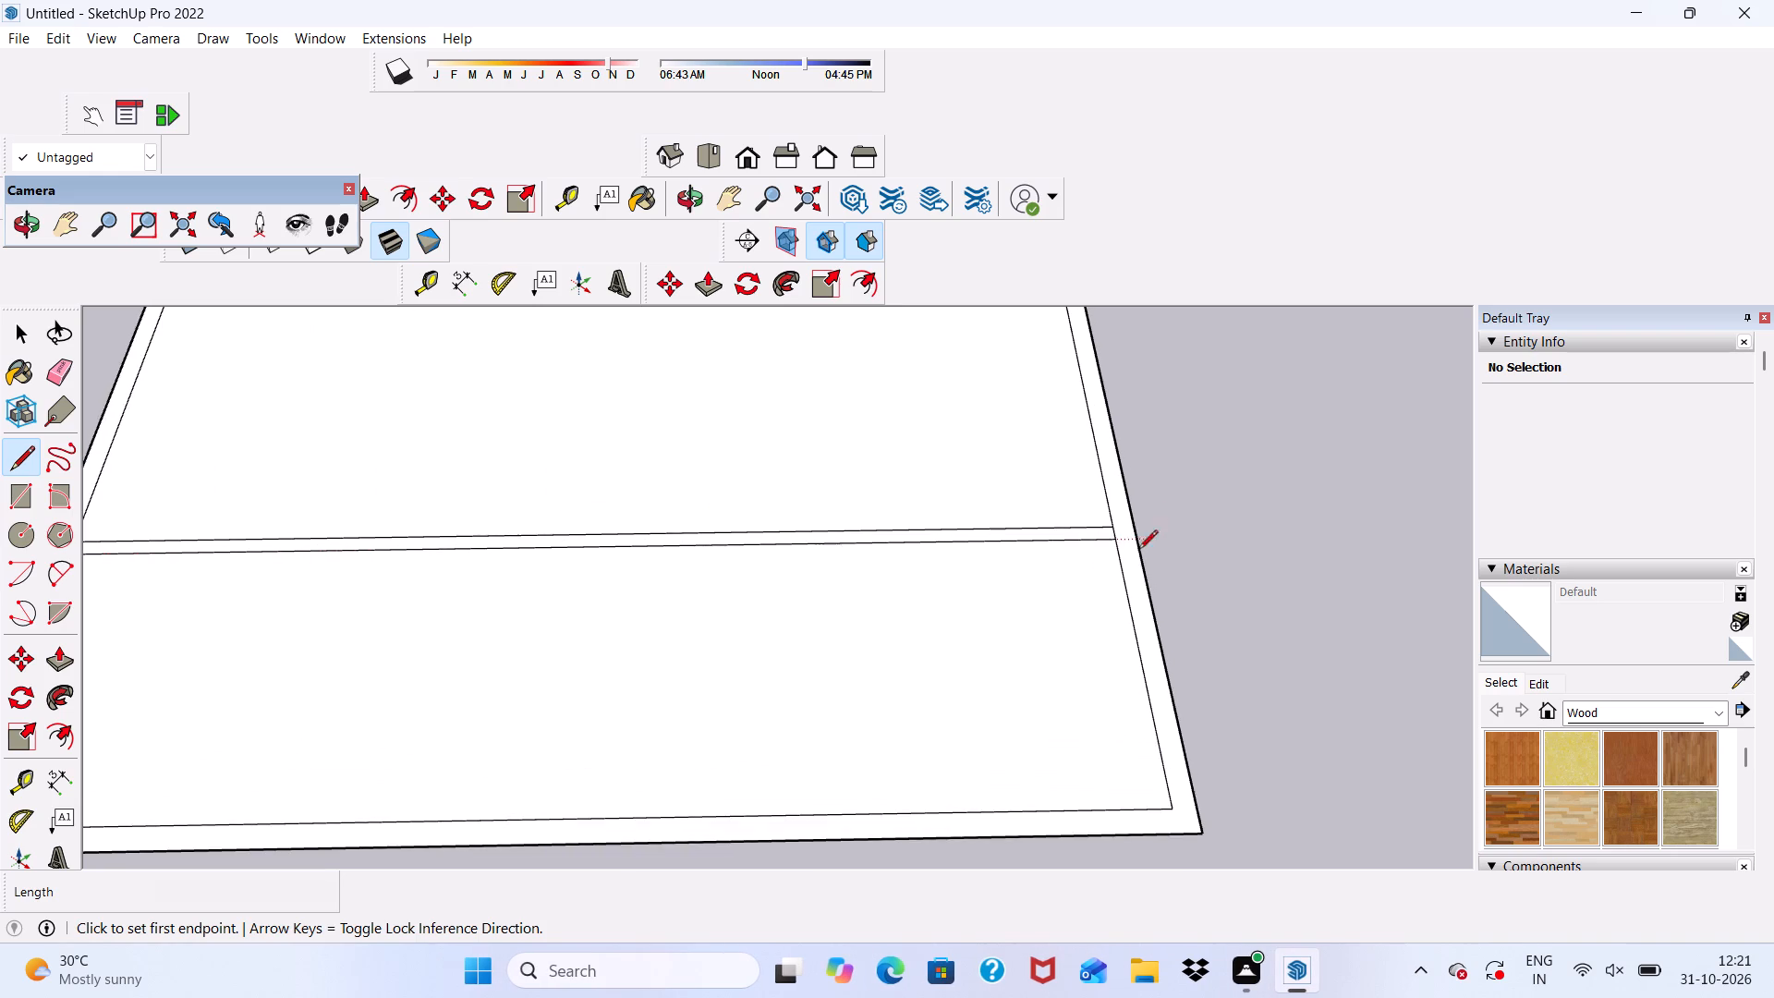
{"action": "scroll", "coordinate": [1105, 558], "scroll_direction": "up", "scroll_amount": 6}
{"action": "left_click", "coordinate": [1133, 528]}
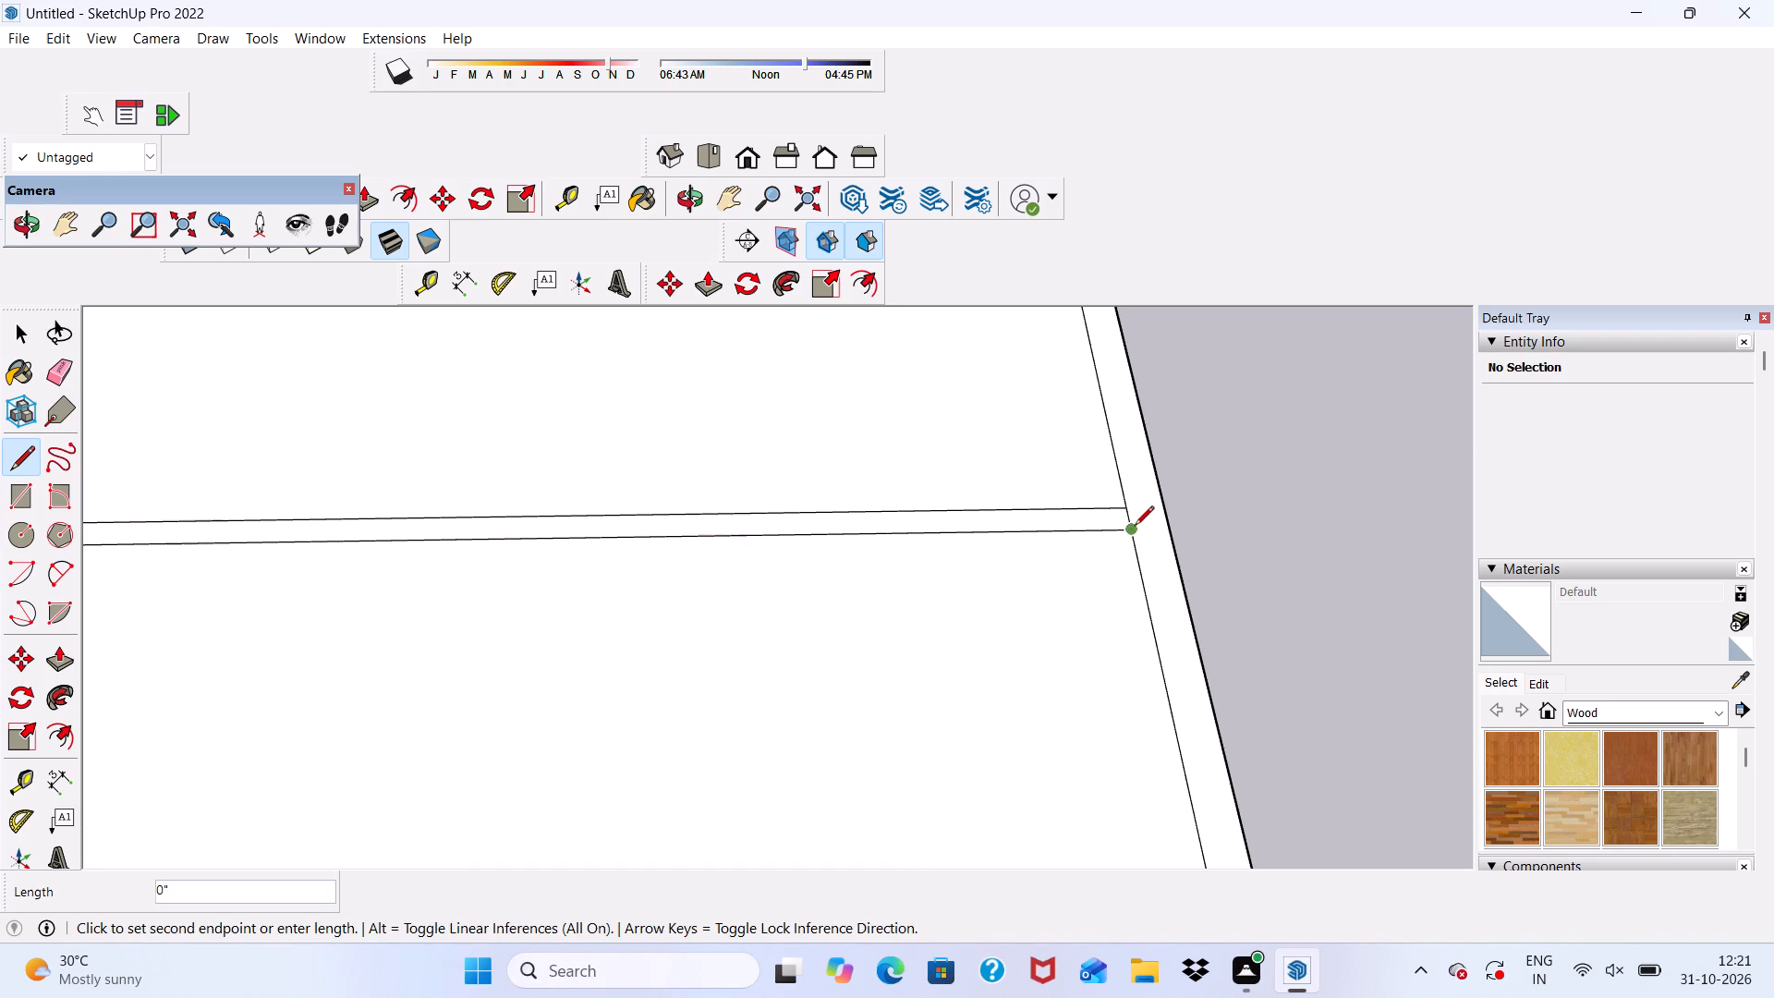
{"action": "scroll", "coordinate": [1192, 523], "scroll_direction": "up", "scroll_amount": 4}
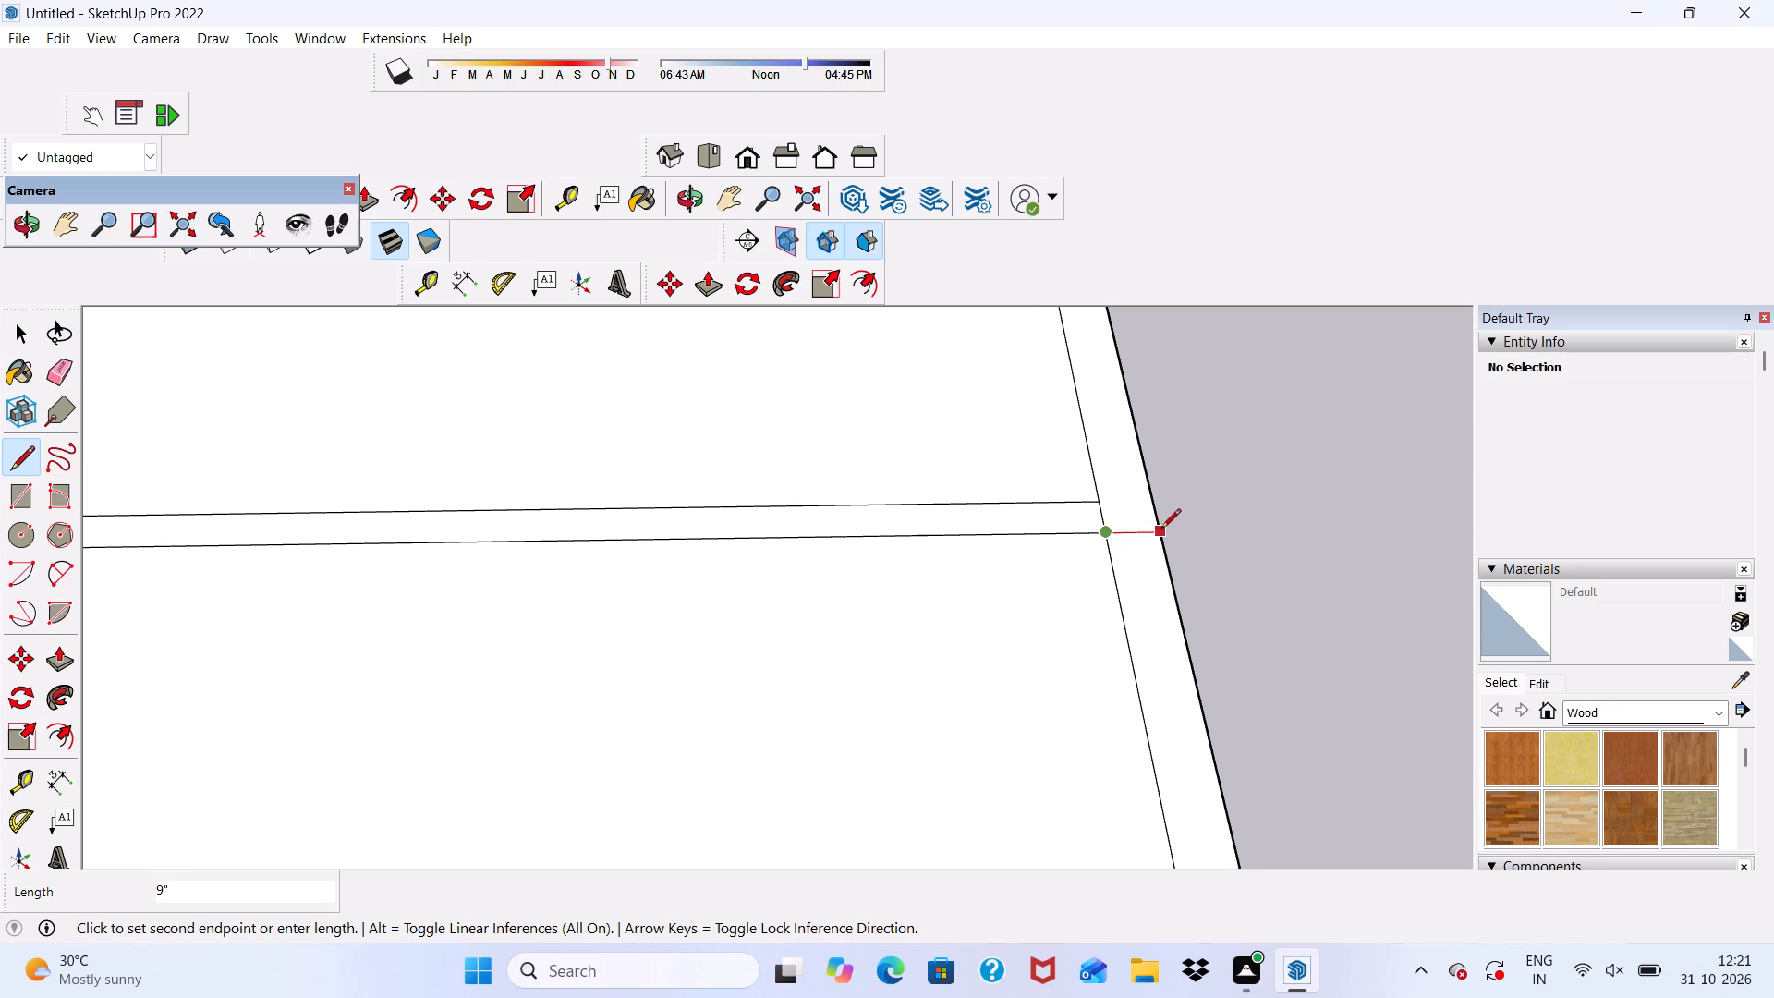
{"action": "scroll", "coordinate": [1161, 529], "scroll_direction": "up", "scroll_amount": 4}
{"action": "left_click", "coordinate": [1165, 531]}
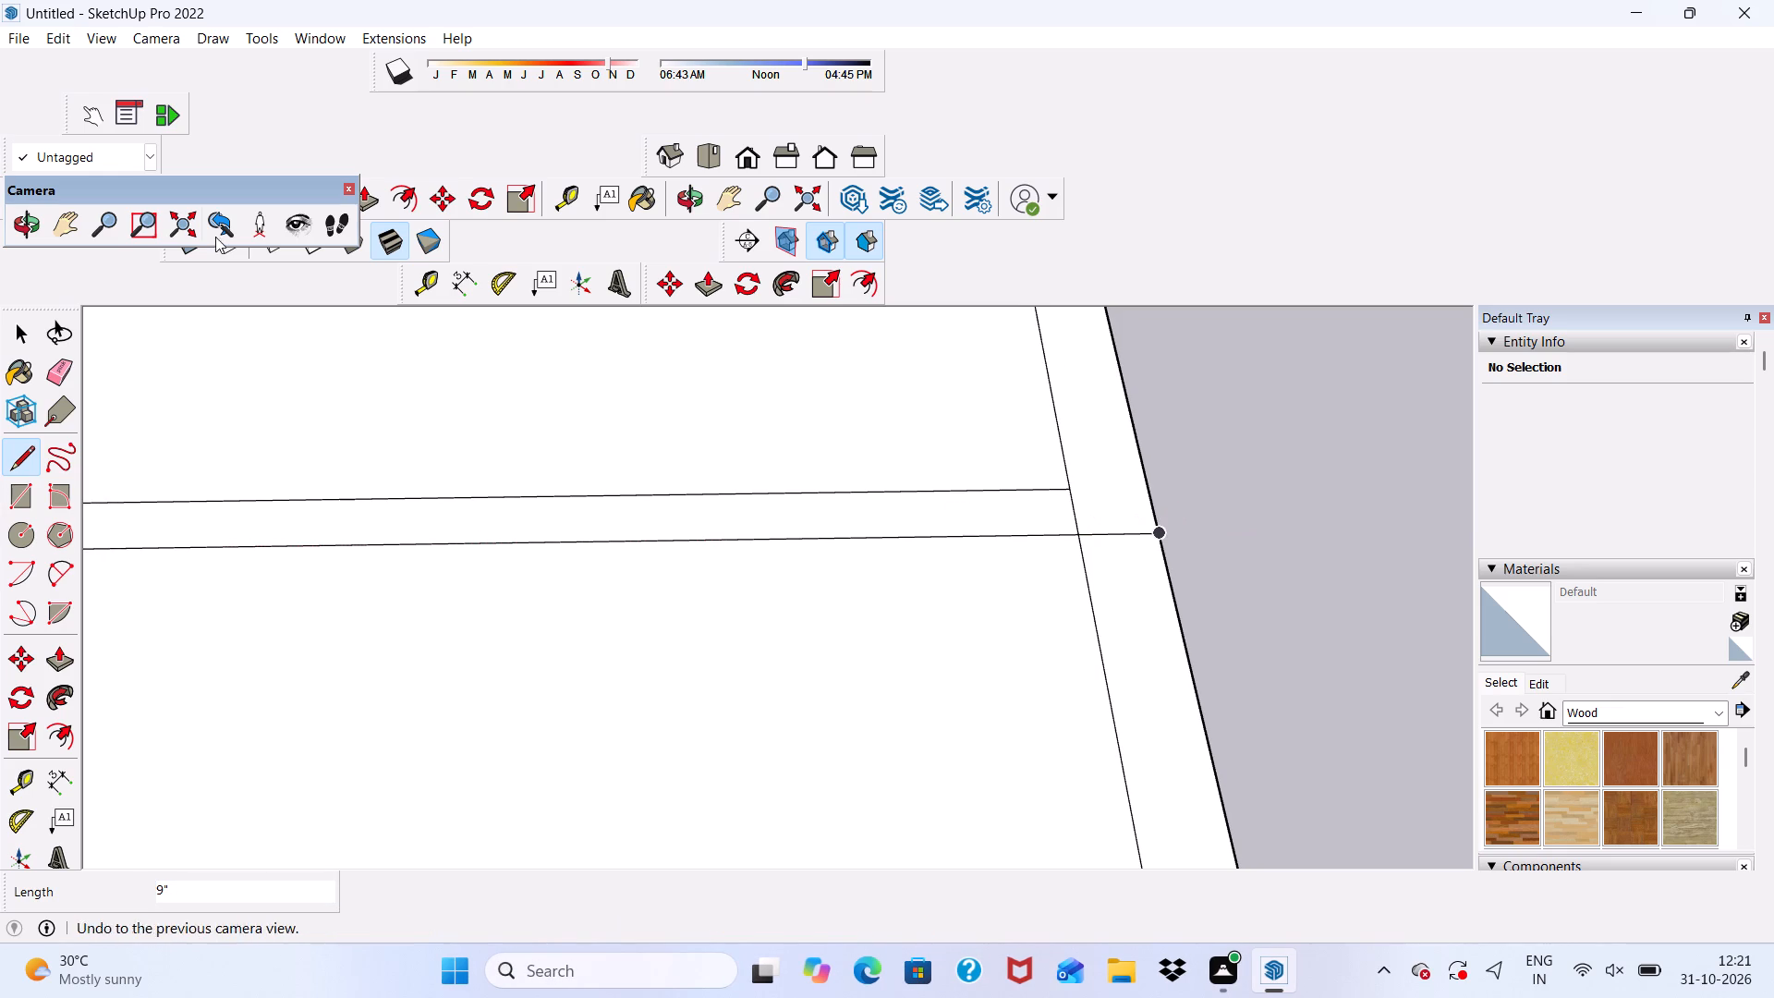
Erase the side walls' inner edge segments between the two partition lines at both ends of the partition.
{"action": "left_click", "coordinate": [37, 371]}
{"action": "scroll", "coordinate": [1044, 620], "scroll_direction": "up", "scroll_amount": 3}
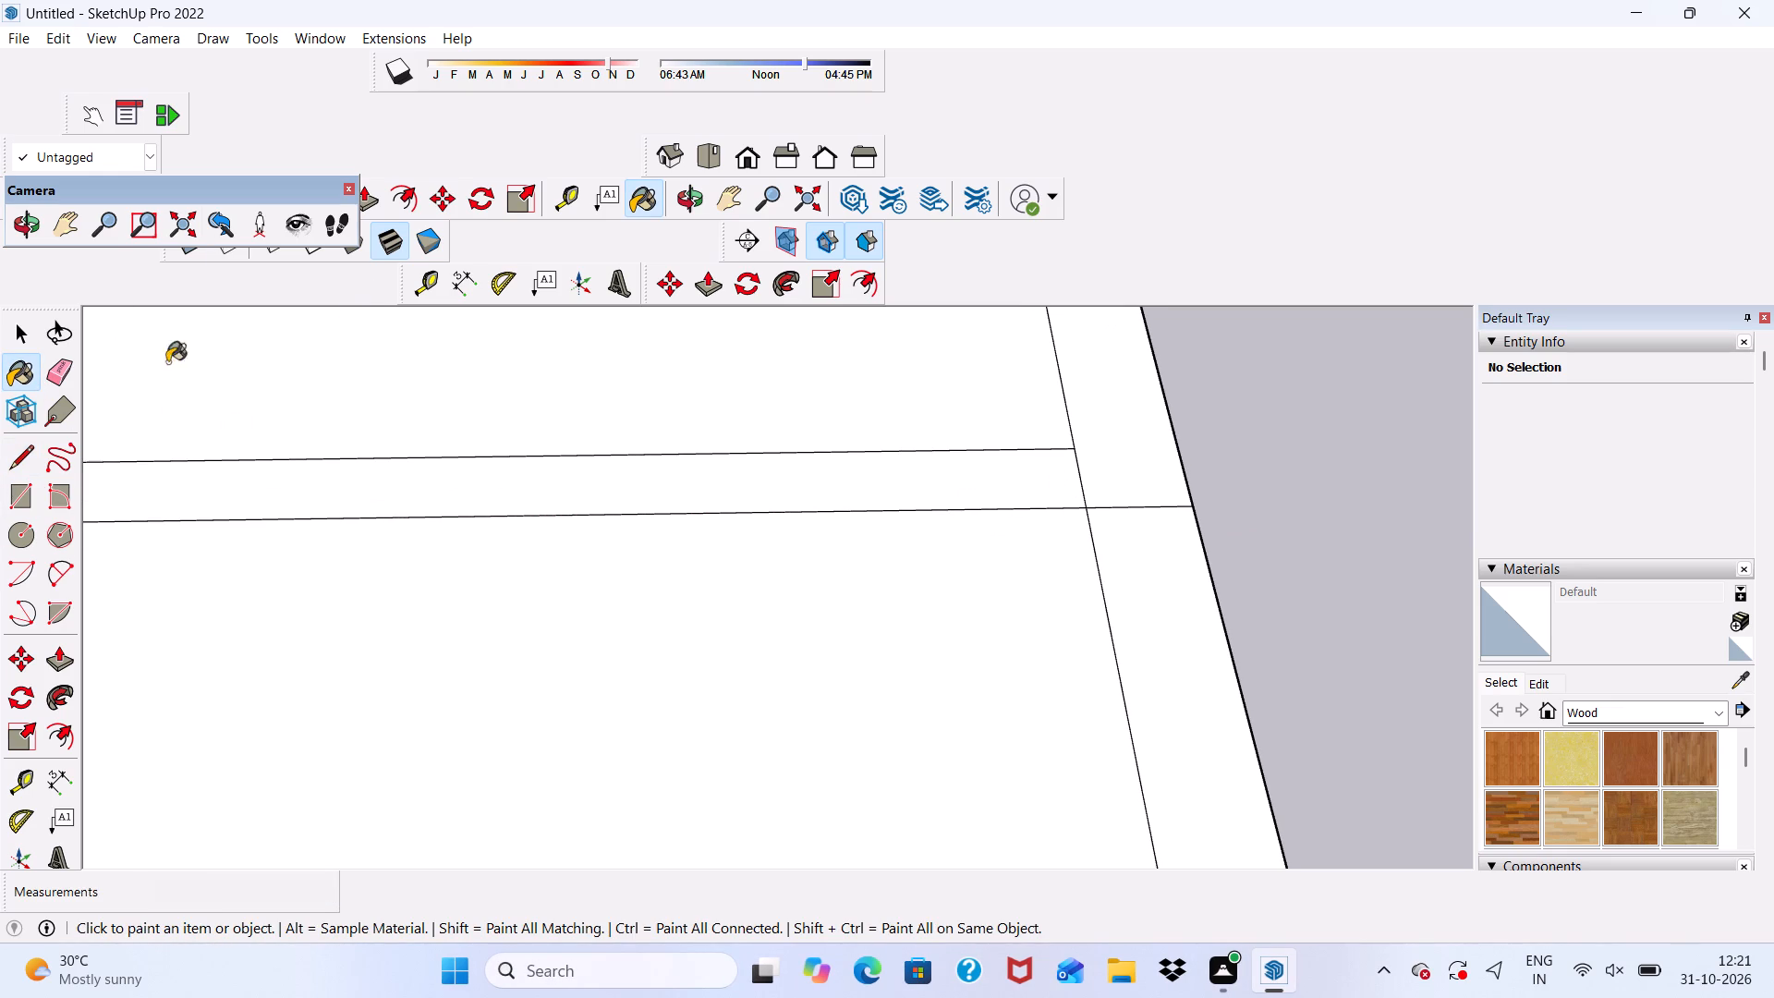
{"action": "left_click", "coordinate": [63, 366]}
{"action": "left_click_drag", "start_coordinate": [1039, 479], "coordinate": [1098, 466]}
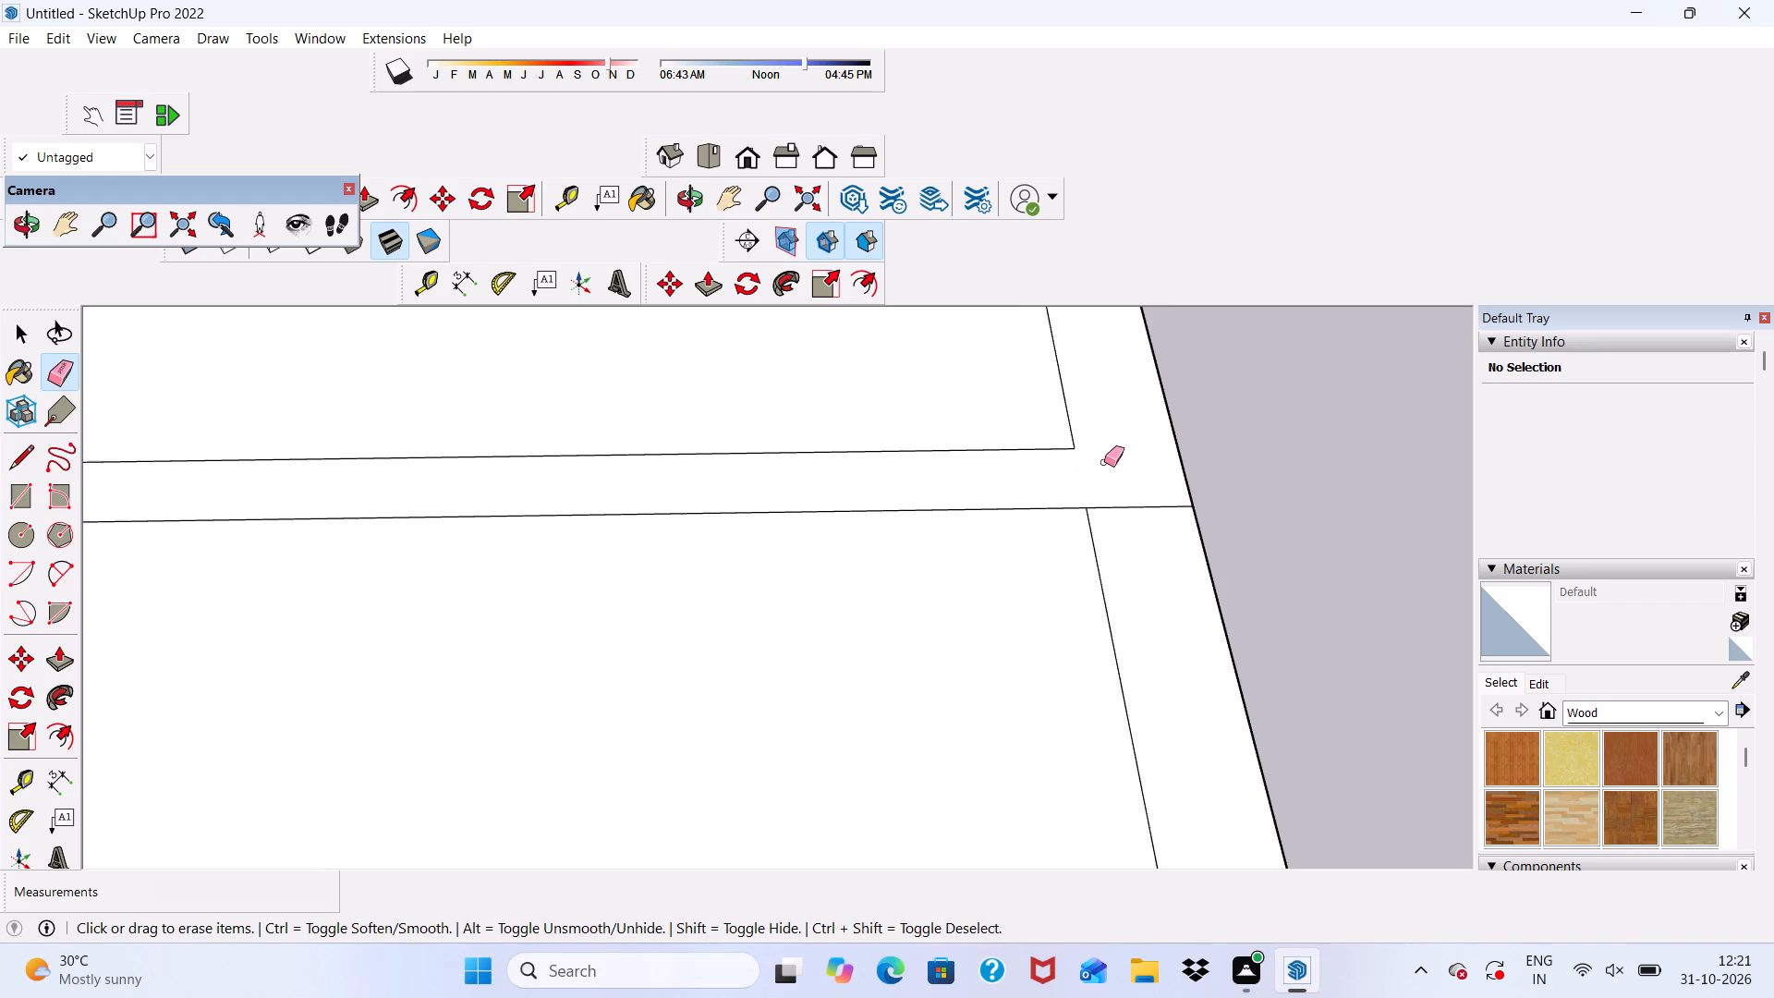
{"action": "scroll", "coordinate": [1118, 463], "scroll_direction": "down", "scroll_amount": 17}
{"action": "scroll", "coordinate": [439, 583], "scroll_direction": "up", "scroll_amount": 6}
{"action": "scroll", "coordinate": [563, 568], "scroll_direction": "down", "scroll_amount": 12}
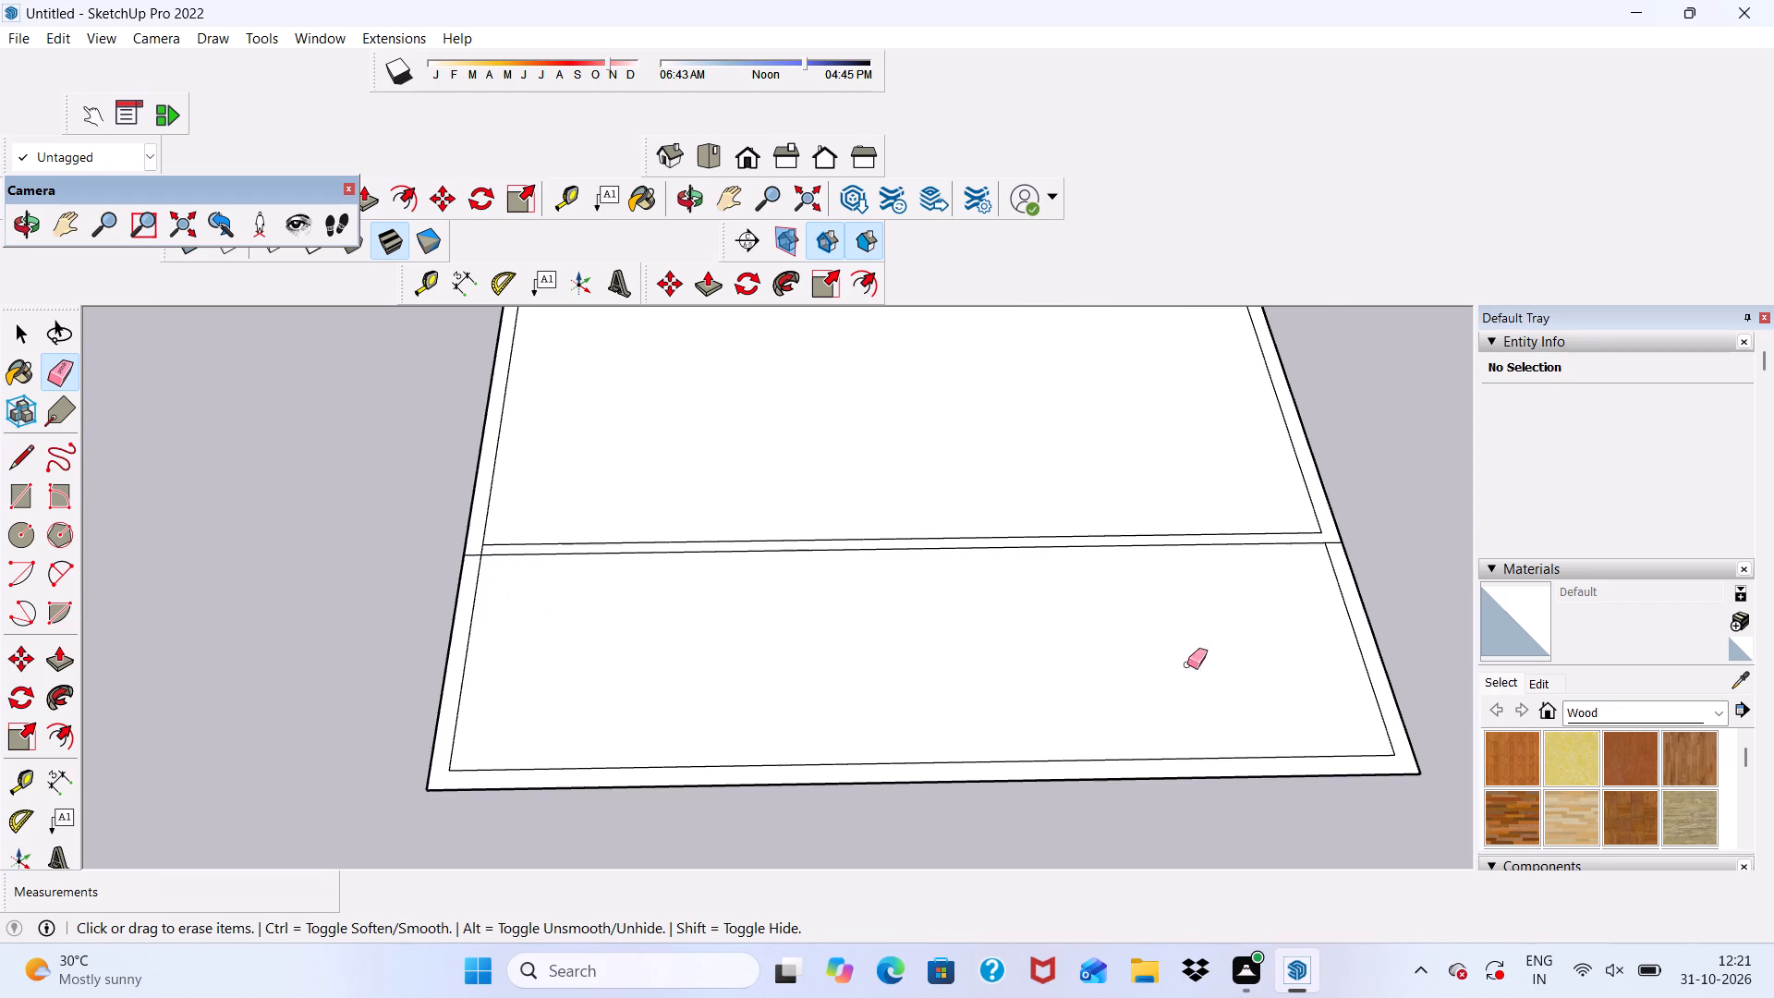
{"action": "scroll", "coordinate": [458, 549], "scroll_direction": "up", "scroll_amount": 17}
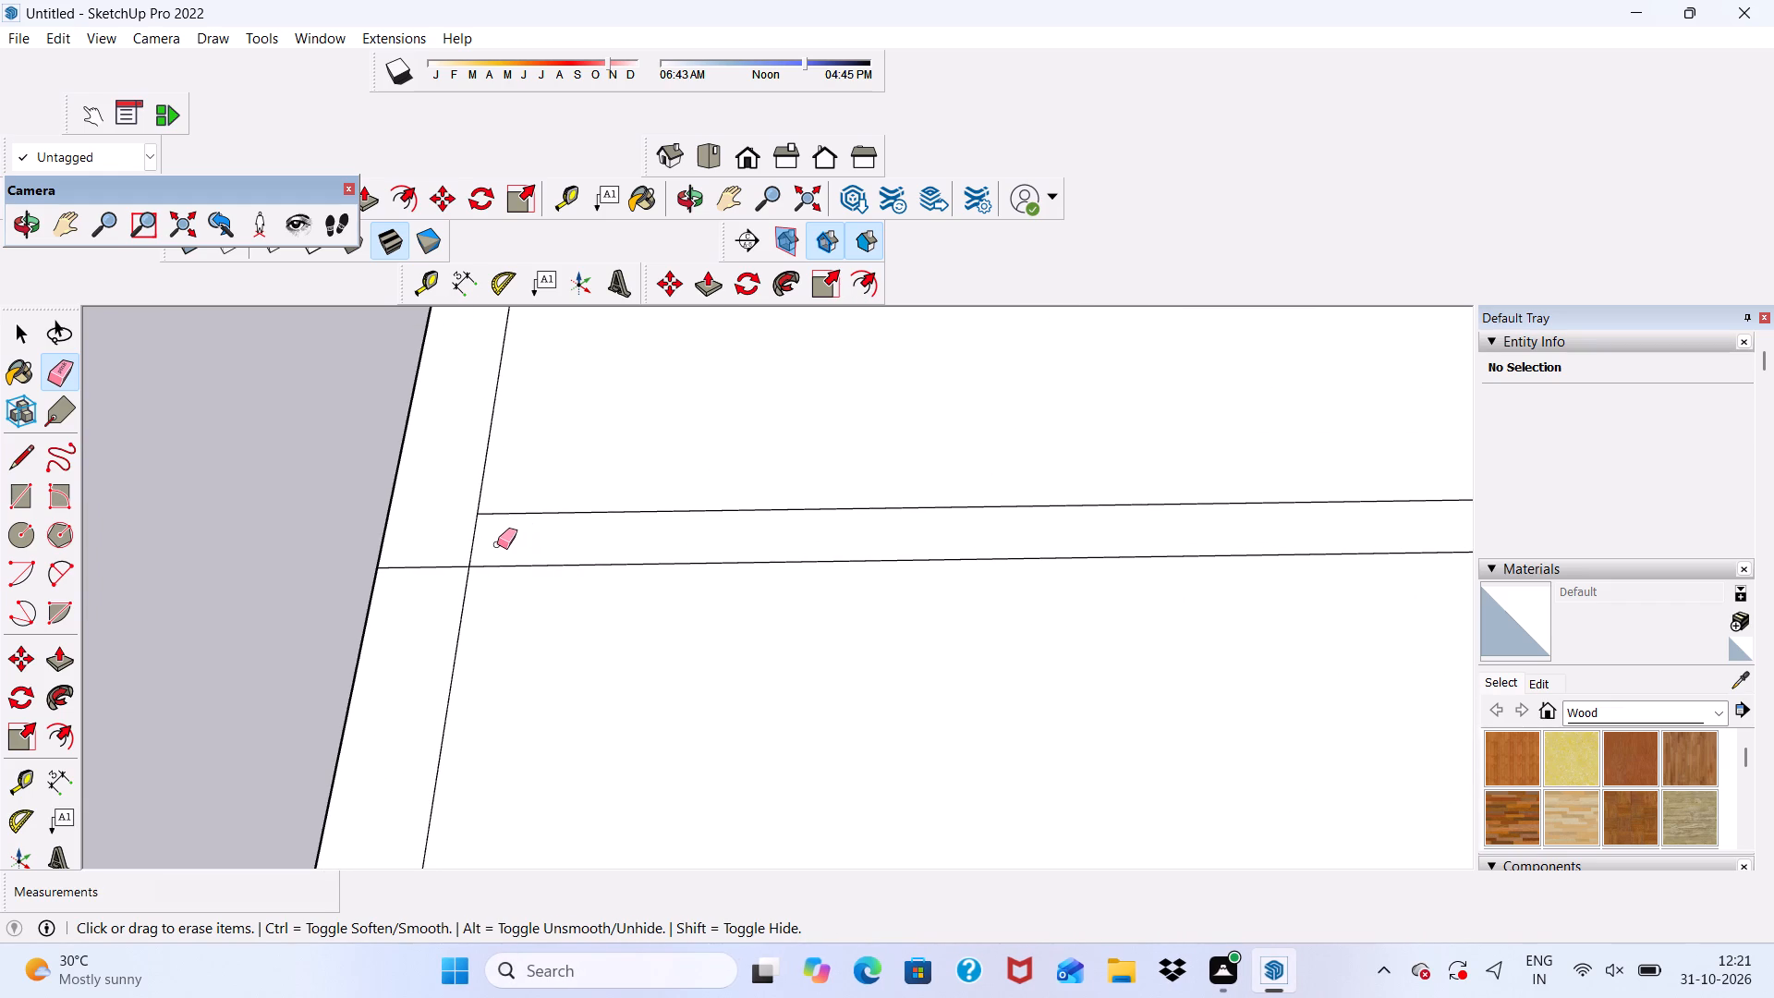
{"action": "scroll", "coordinate": [484, 572], "scroll_direction": "up", "scroll_amount": 4}
{"action": "left_click_drag", "start_coordinate": [437, 522], "coordinate": [453, 524]}
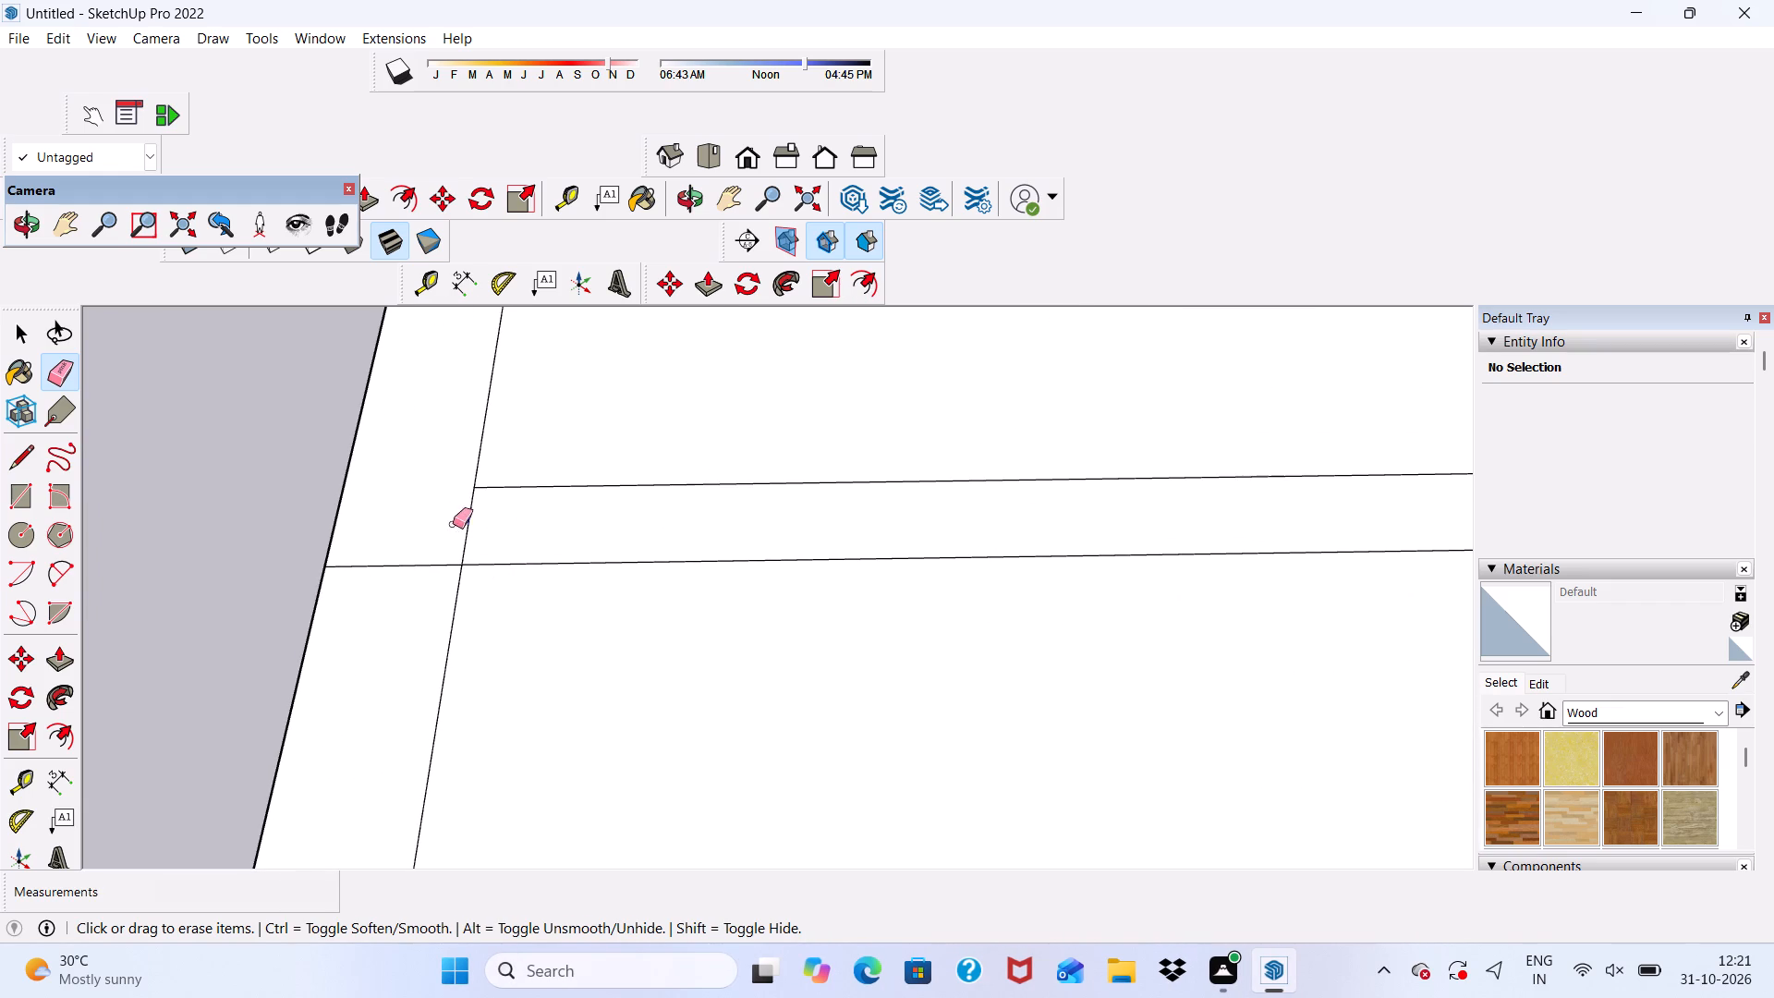
{"action": "left_click_drag", "start_coordinate": [453, 524], "coordinate": [505, 528]}
Push/Pull the joined partition and rear wall outline up 10'.
{"action": "left_click", "coordinate": [697, 279]}
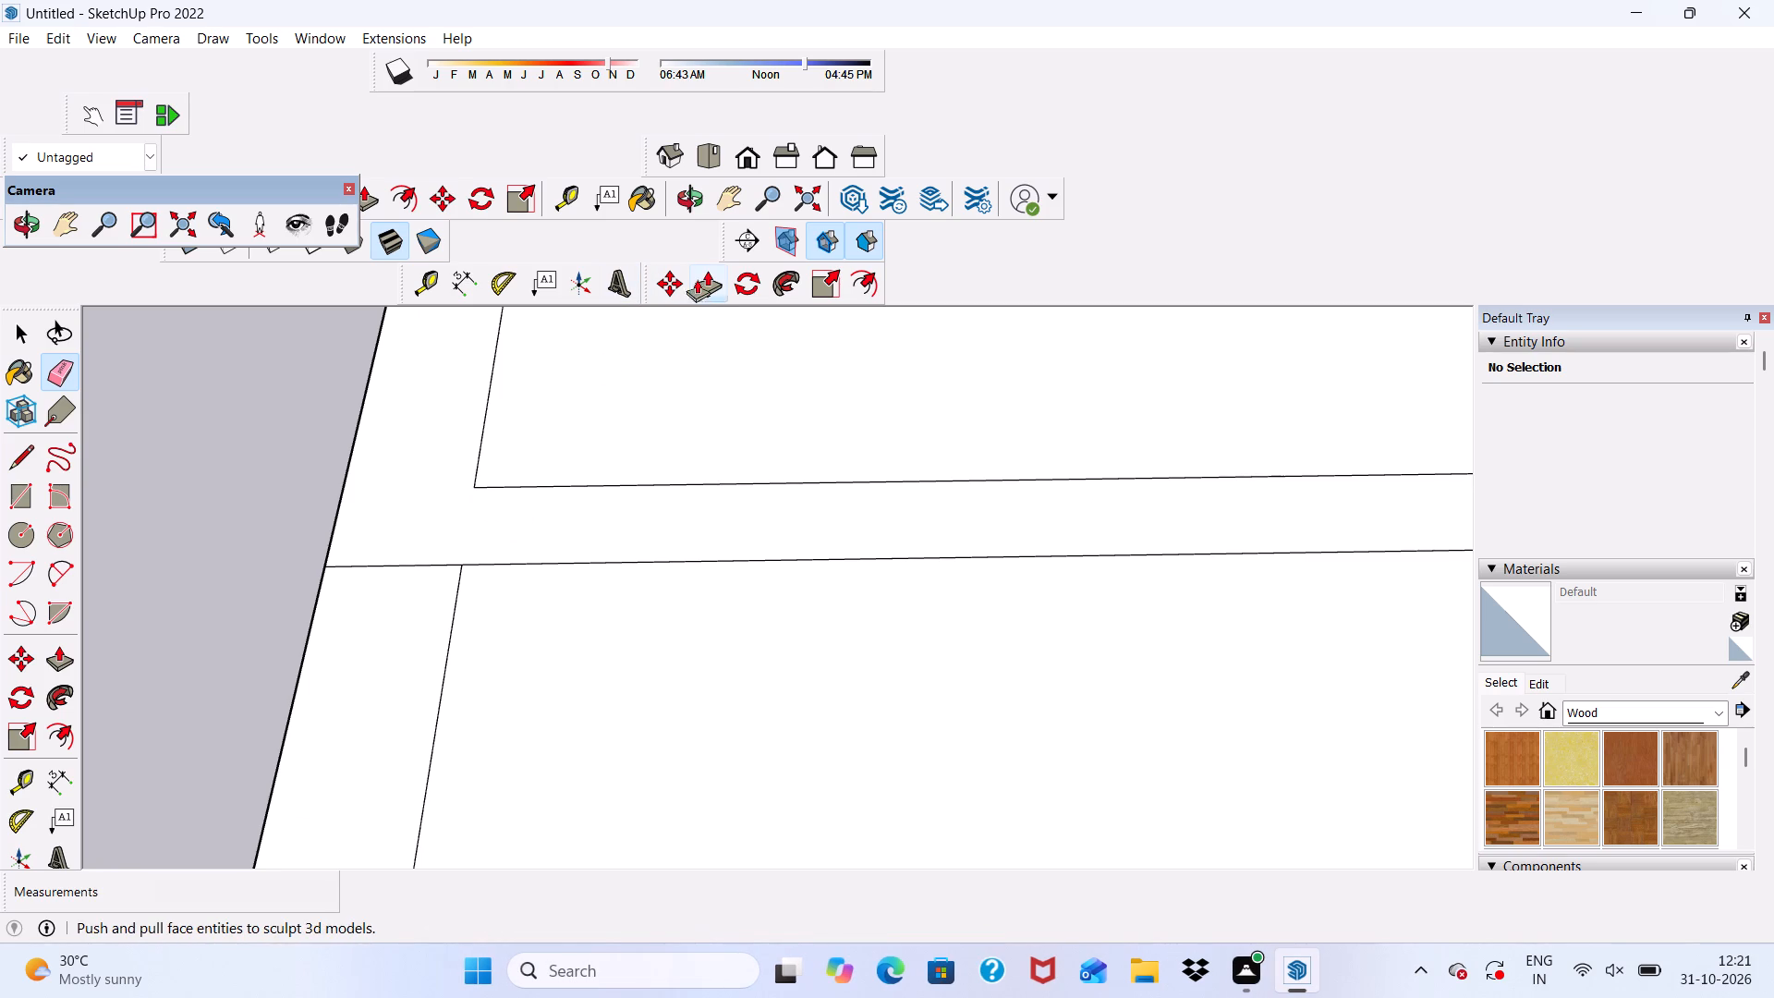
{"action": "left_click", "coordinate": [581, 538]}
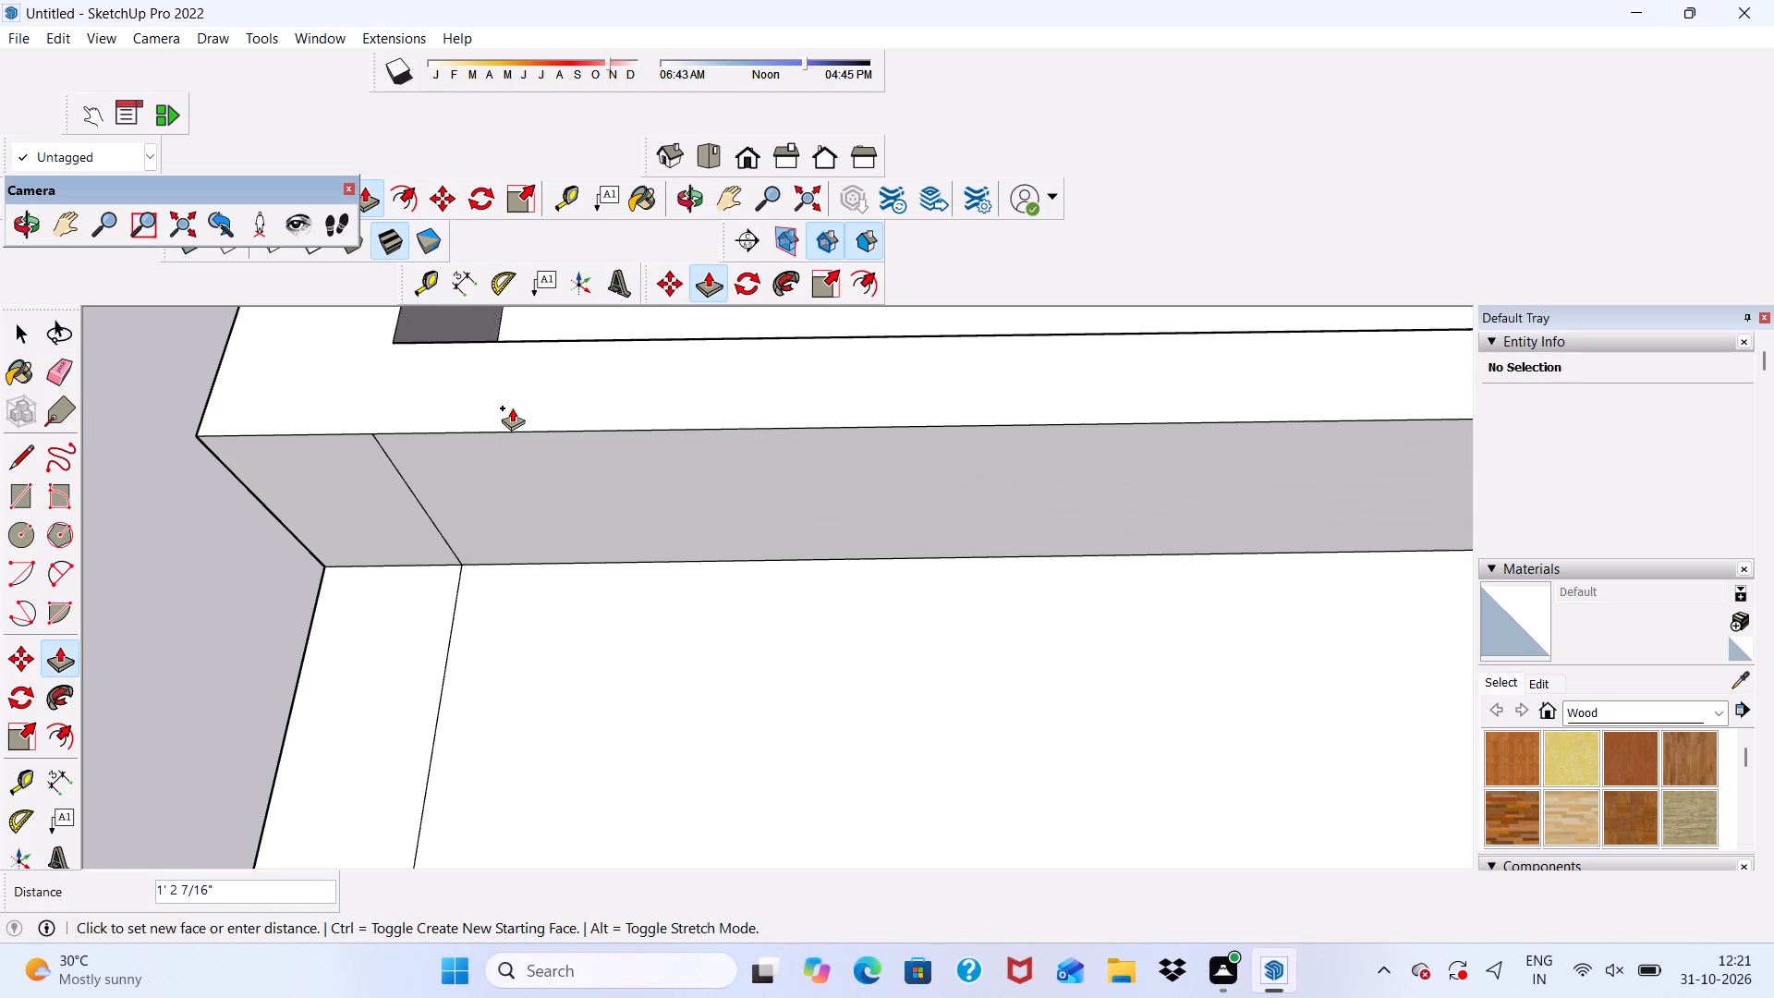
{"action": "type", "text": "10'"}
{"action": "key", "text": "Return"}
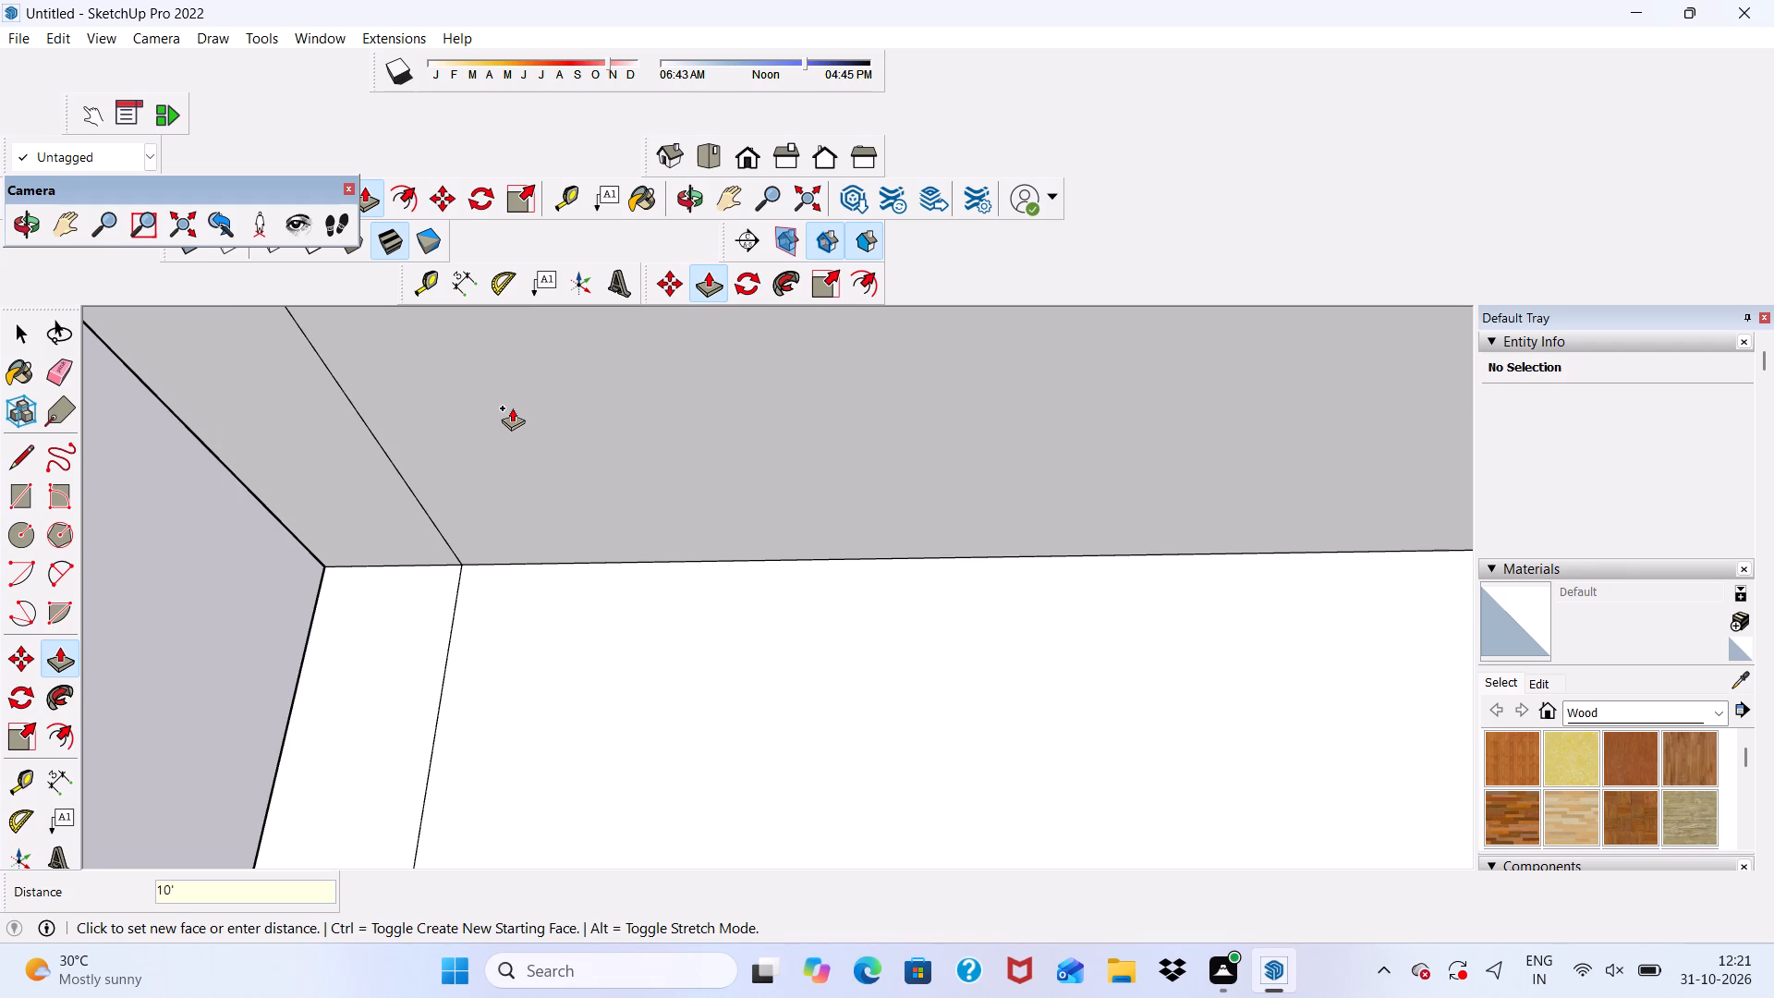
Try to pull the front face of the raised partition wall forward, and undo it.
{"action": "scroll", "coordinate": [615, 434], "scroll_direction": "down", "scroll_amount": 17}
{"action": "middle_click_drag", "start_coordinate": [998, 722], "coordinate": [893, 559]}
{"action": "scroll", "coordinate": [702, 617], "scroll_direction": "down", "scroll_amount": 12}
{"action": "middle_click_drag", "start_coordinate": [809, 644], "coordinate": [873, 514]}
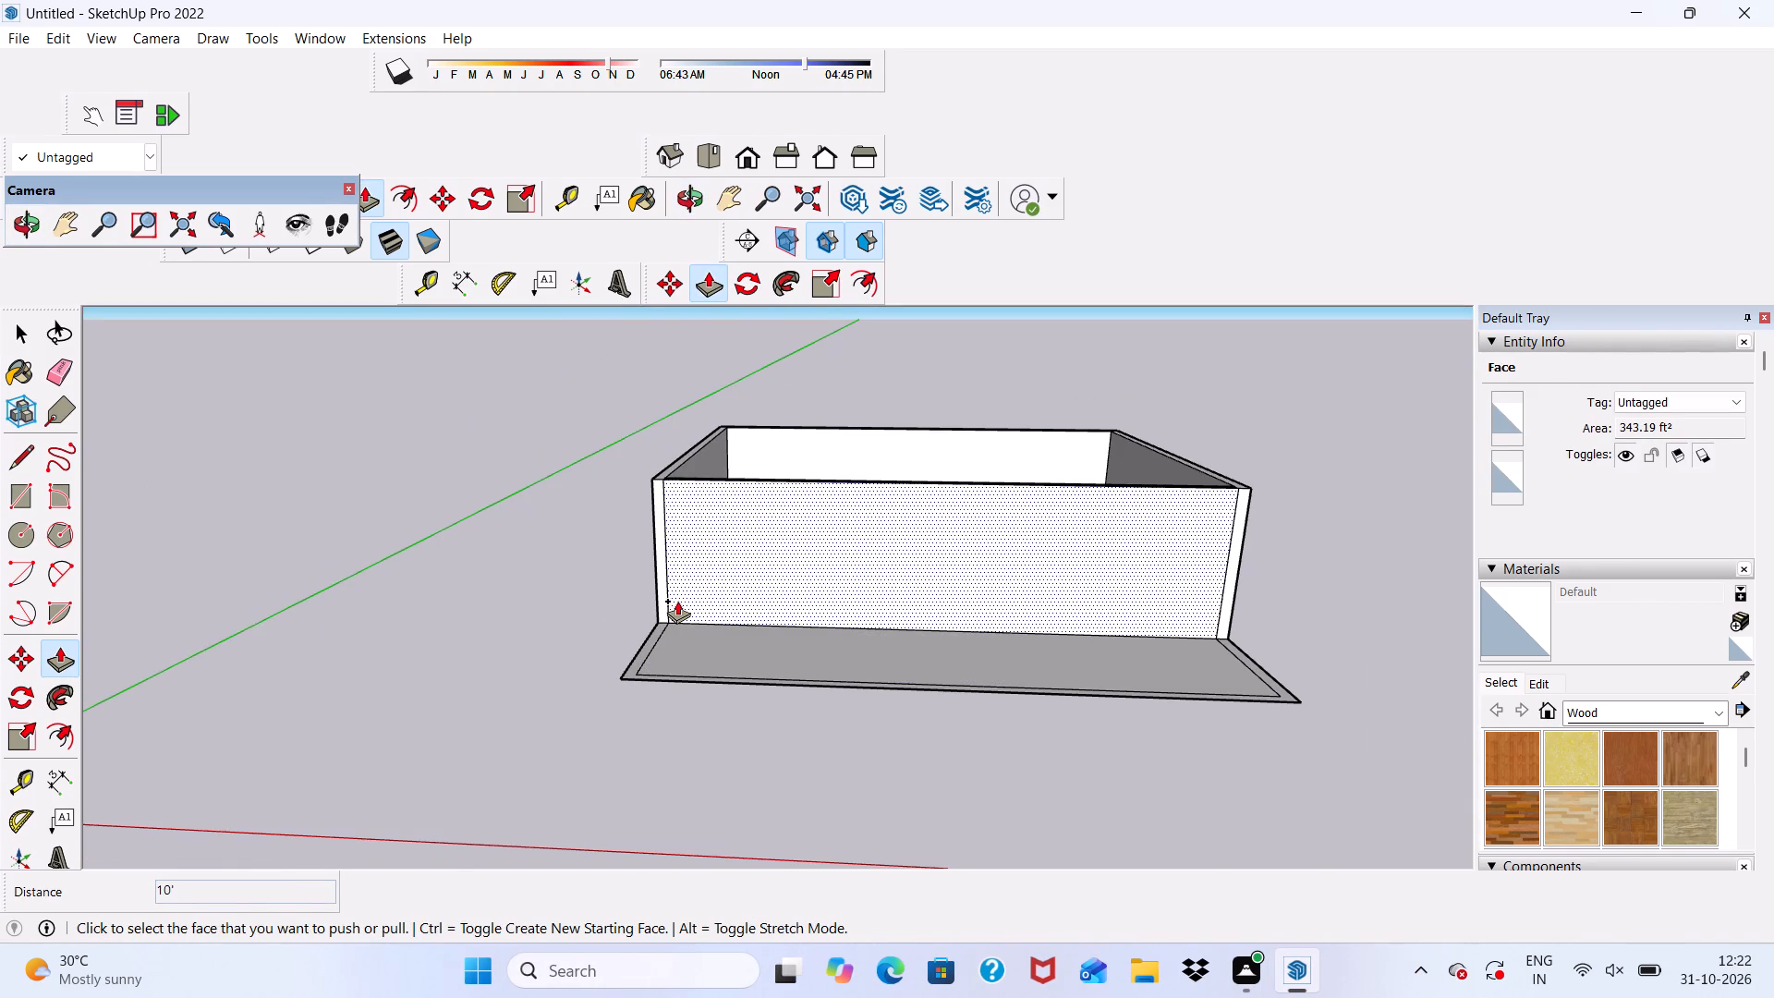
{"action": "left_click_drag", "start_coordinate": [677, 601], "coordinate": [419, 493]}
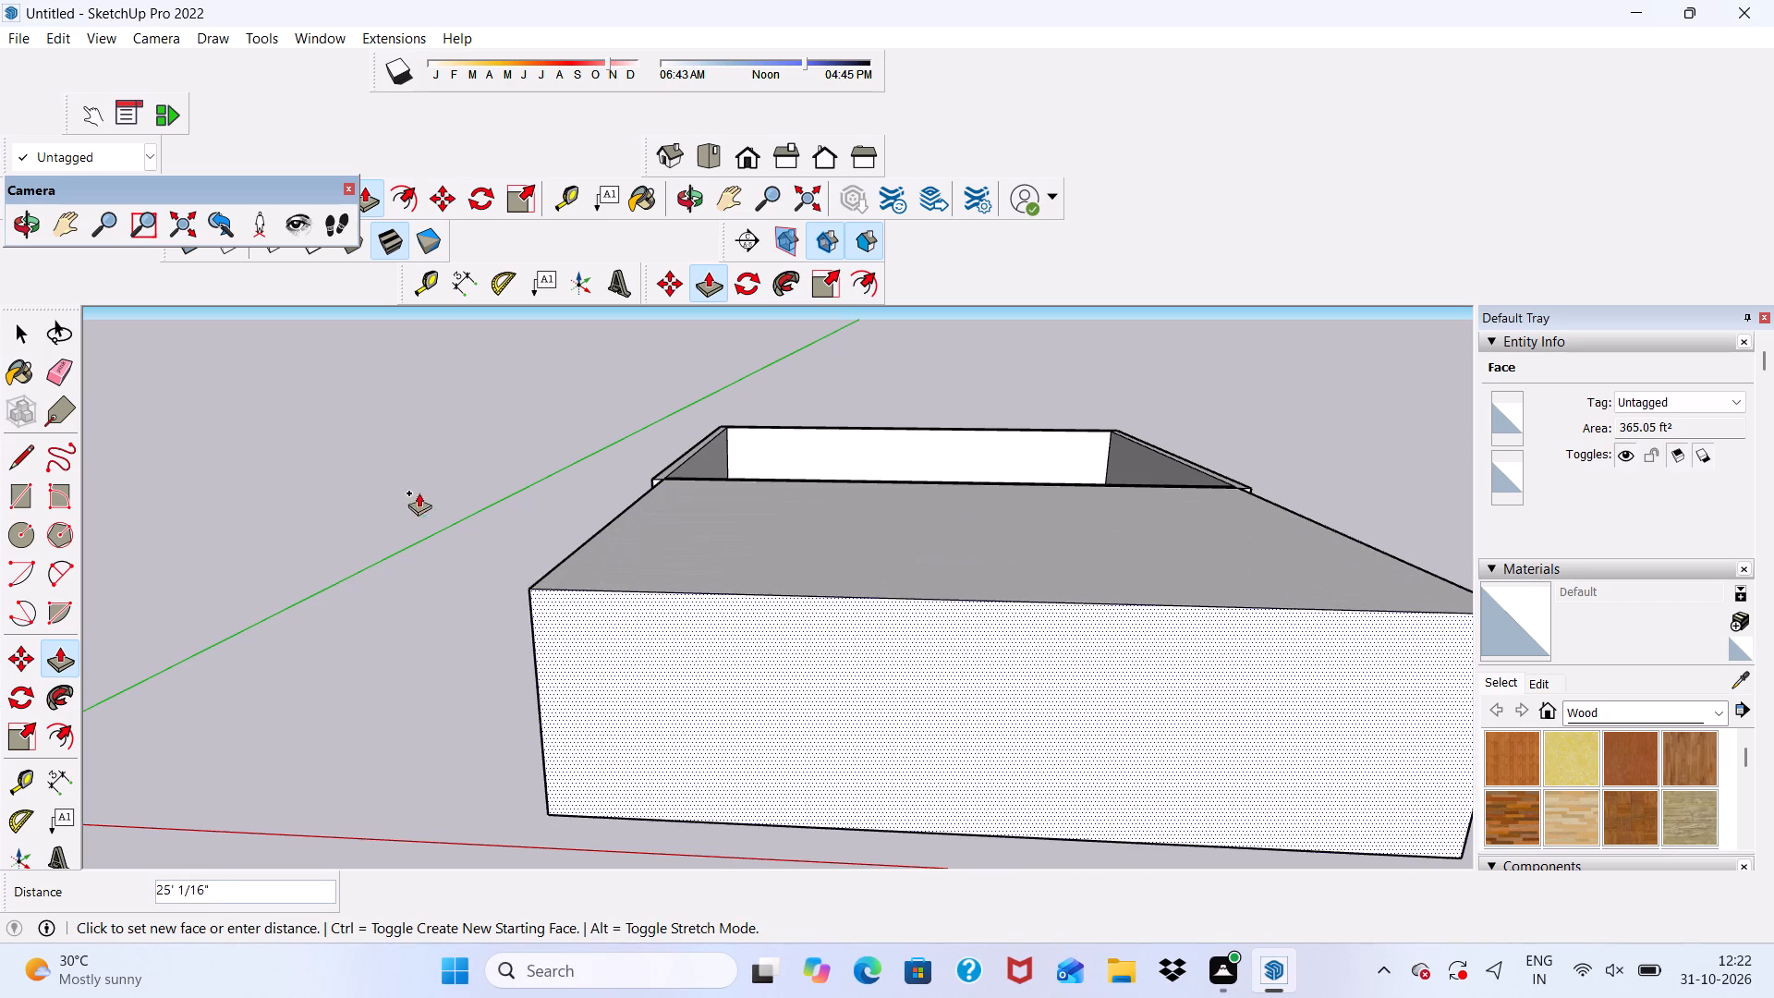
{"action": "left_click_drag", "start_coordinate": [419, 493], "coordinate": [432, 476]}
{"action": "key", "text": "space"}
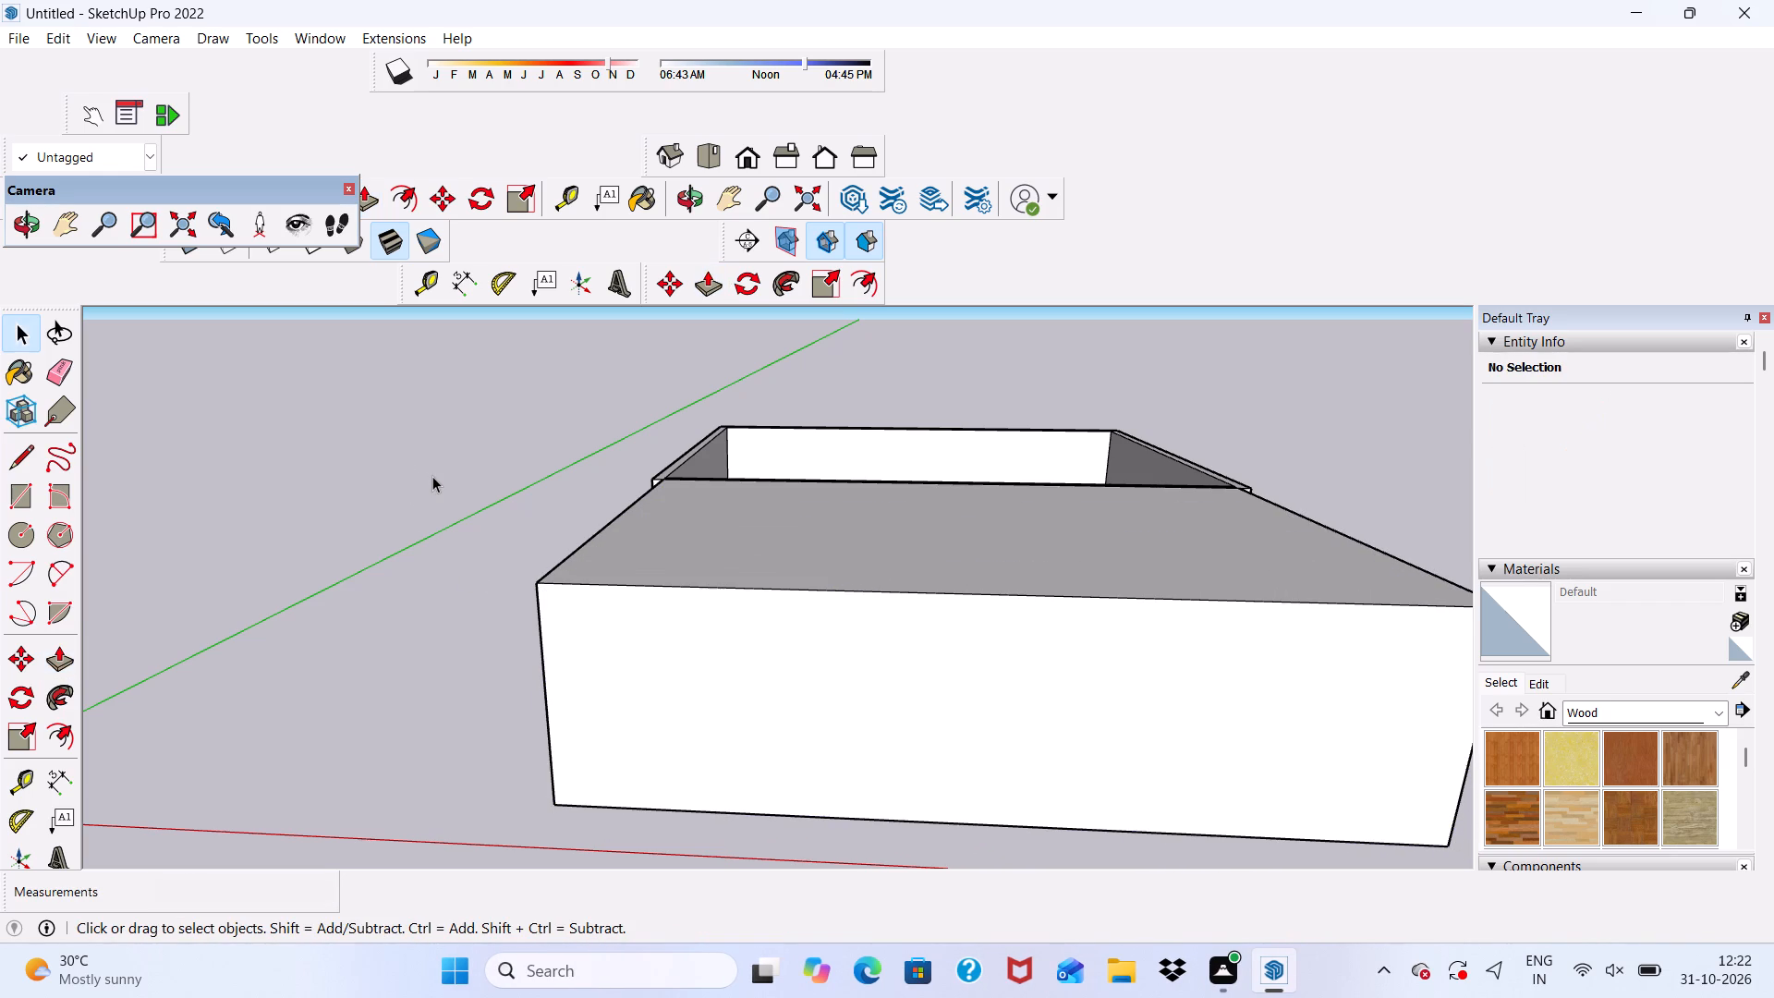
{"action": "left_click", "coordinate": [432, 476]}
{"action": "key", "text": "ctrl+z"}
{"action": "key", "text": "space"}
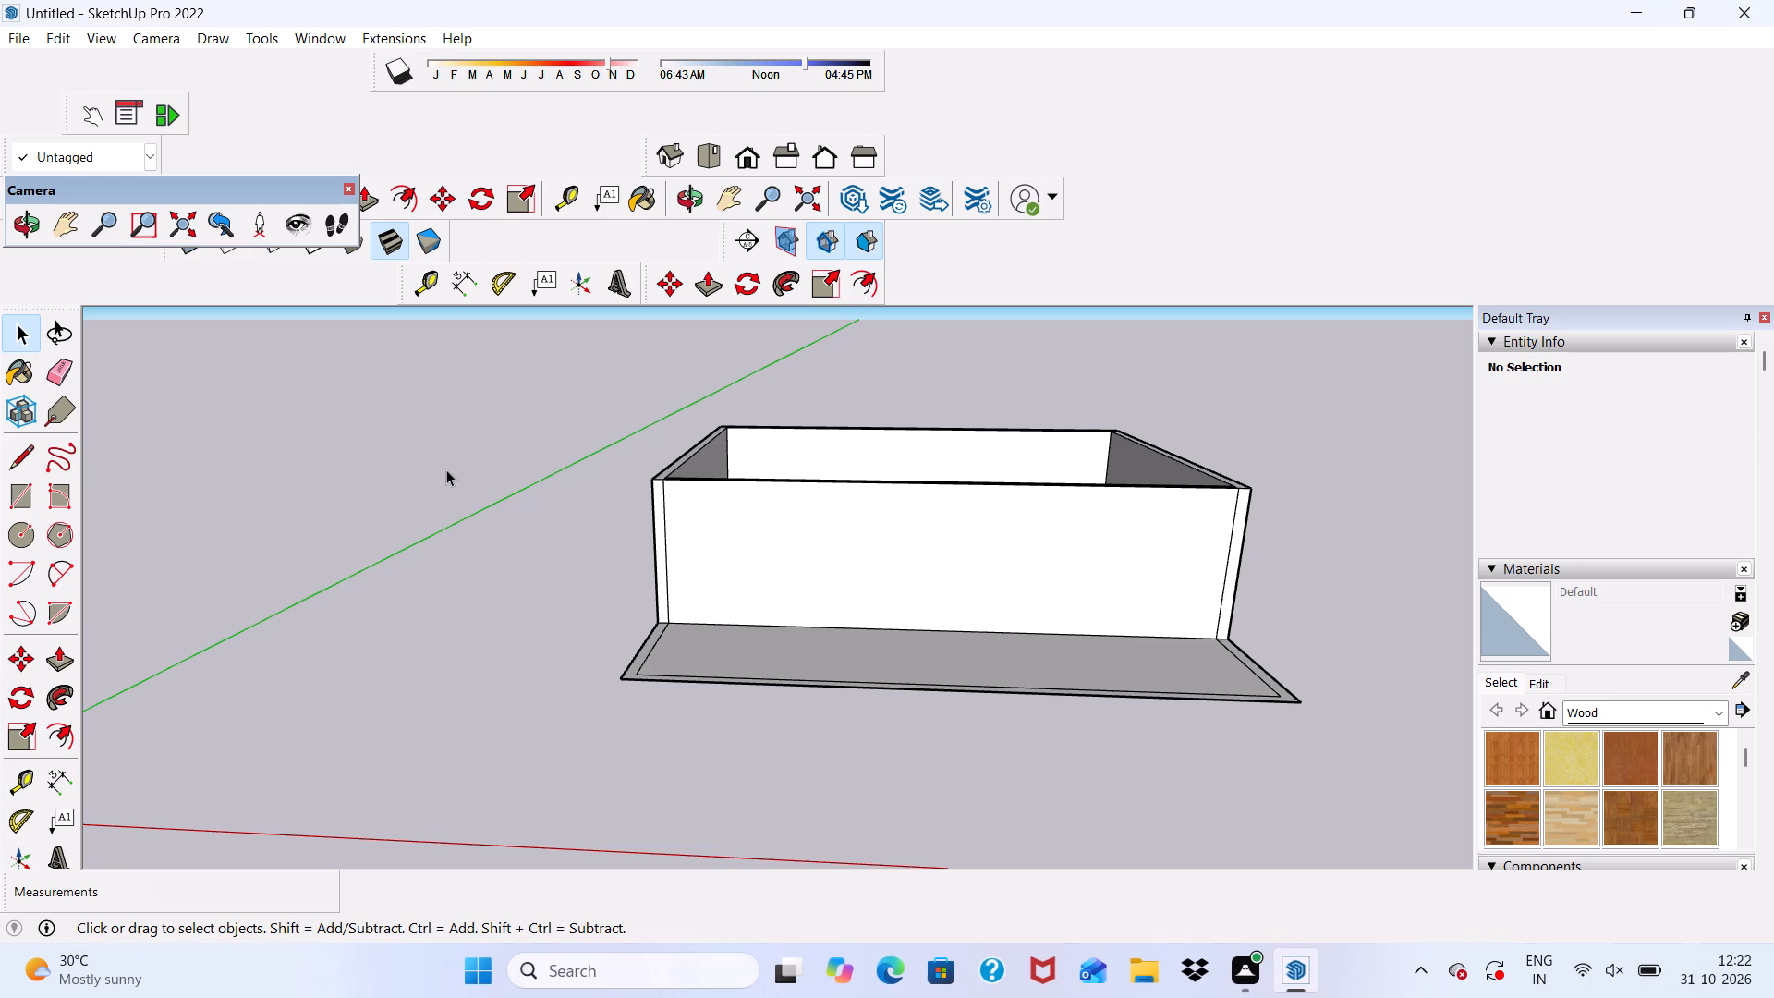
Draw a rectangle of about 30' 4" by 30' 4" over the wall tops, from the rear left outer corner to the partition's front edge.
{"action": "left_click", "coordinate": [25, 492]}
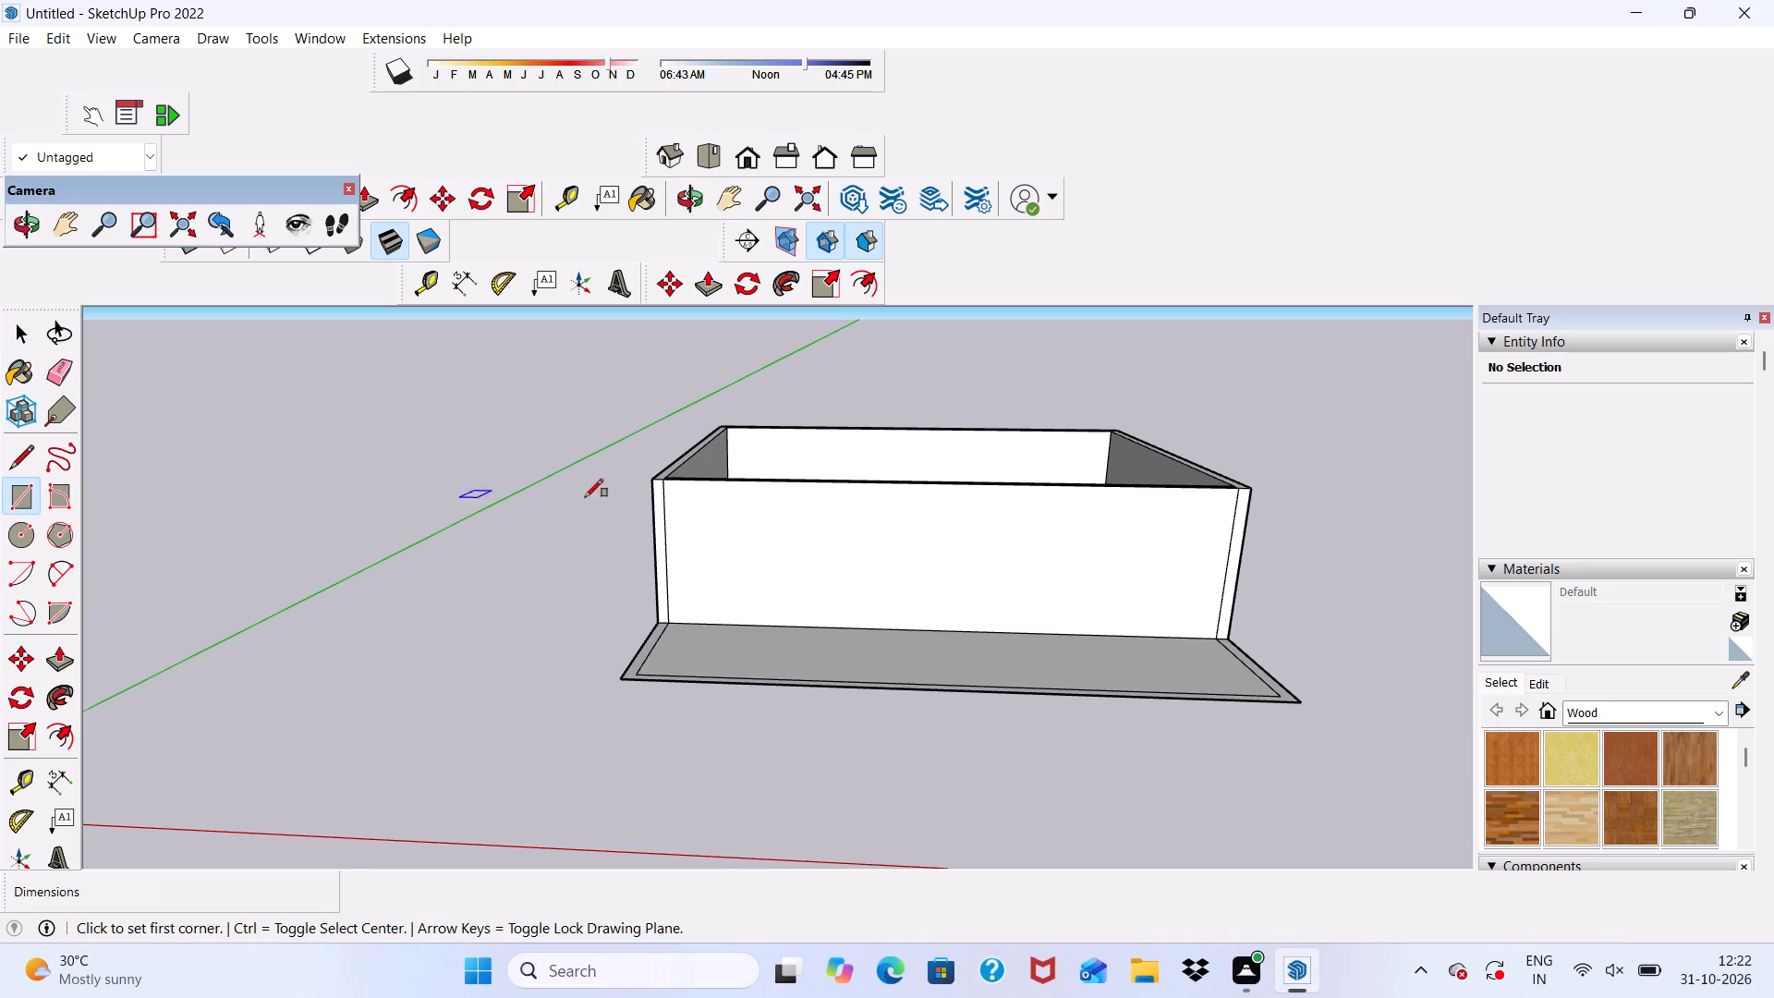
{"action": "scroll", "coordinate": [808, 497], "scroll_direction": "down", "scroll_amount": 1}
{"action": "middle_click_drag", "start_coordinate": [1087, 478], "coordinate": [1107, 769]}
{"action": "scroll", "coordinate": [894, 711], "scroll_direction": "down", "scroll_amount": 6}
{"action": "scroll", "coordinate": [781, 560], "scroll_direction": "up", "scroll_amount": 12}
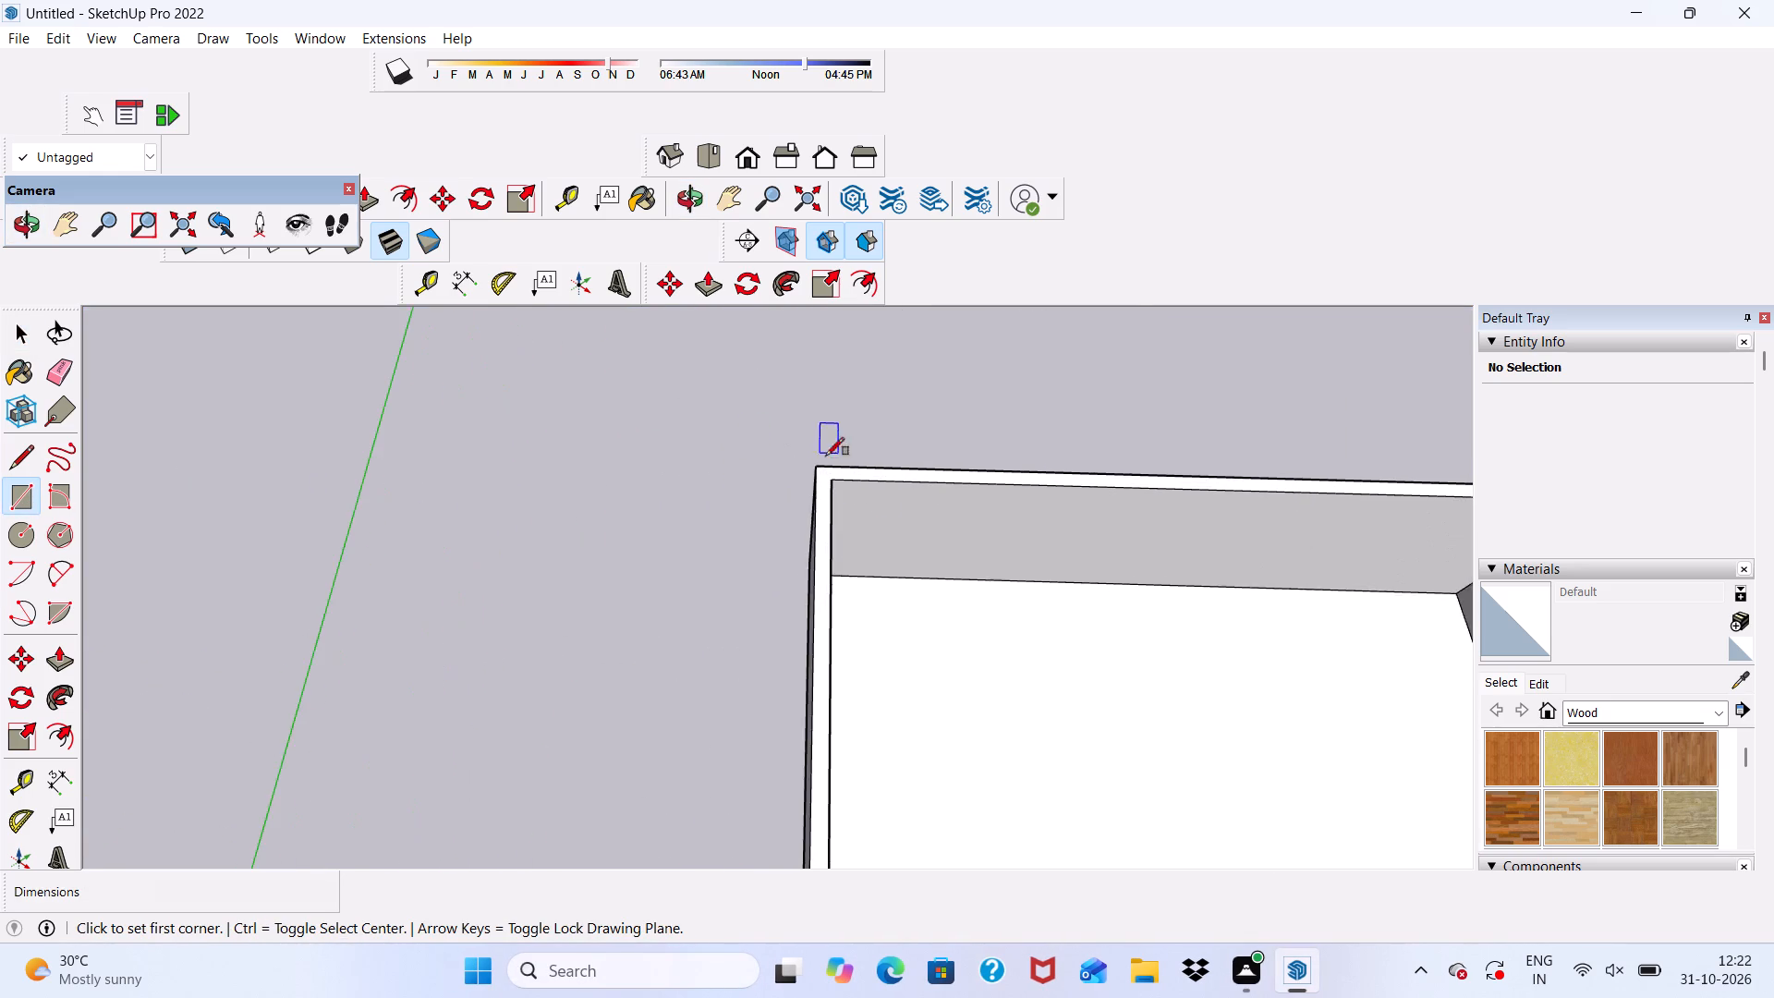
{"action": "scroll", "coordinate": [826, 456], "scroll_direction": "up", "scroll_amount": 4}
{"action": "left_click_drag", "start_coordinate": [803, 463], "coordinate": [811, 469]}
{"action": "scroll", "coordinate": [1105, 467], "scroll_direction": "down", "scroll_amount": 11}
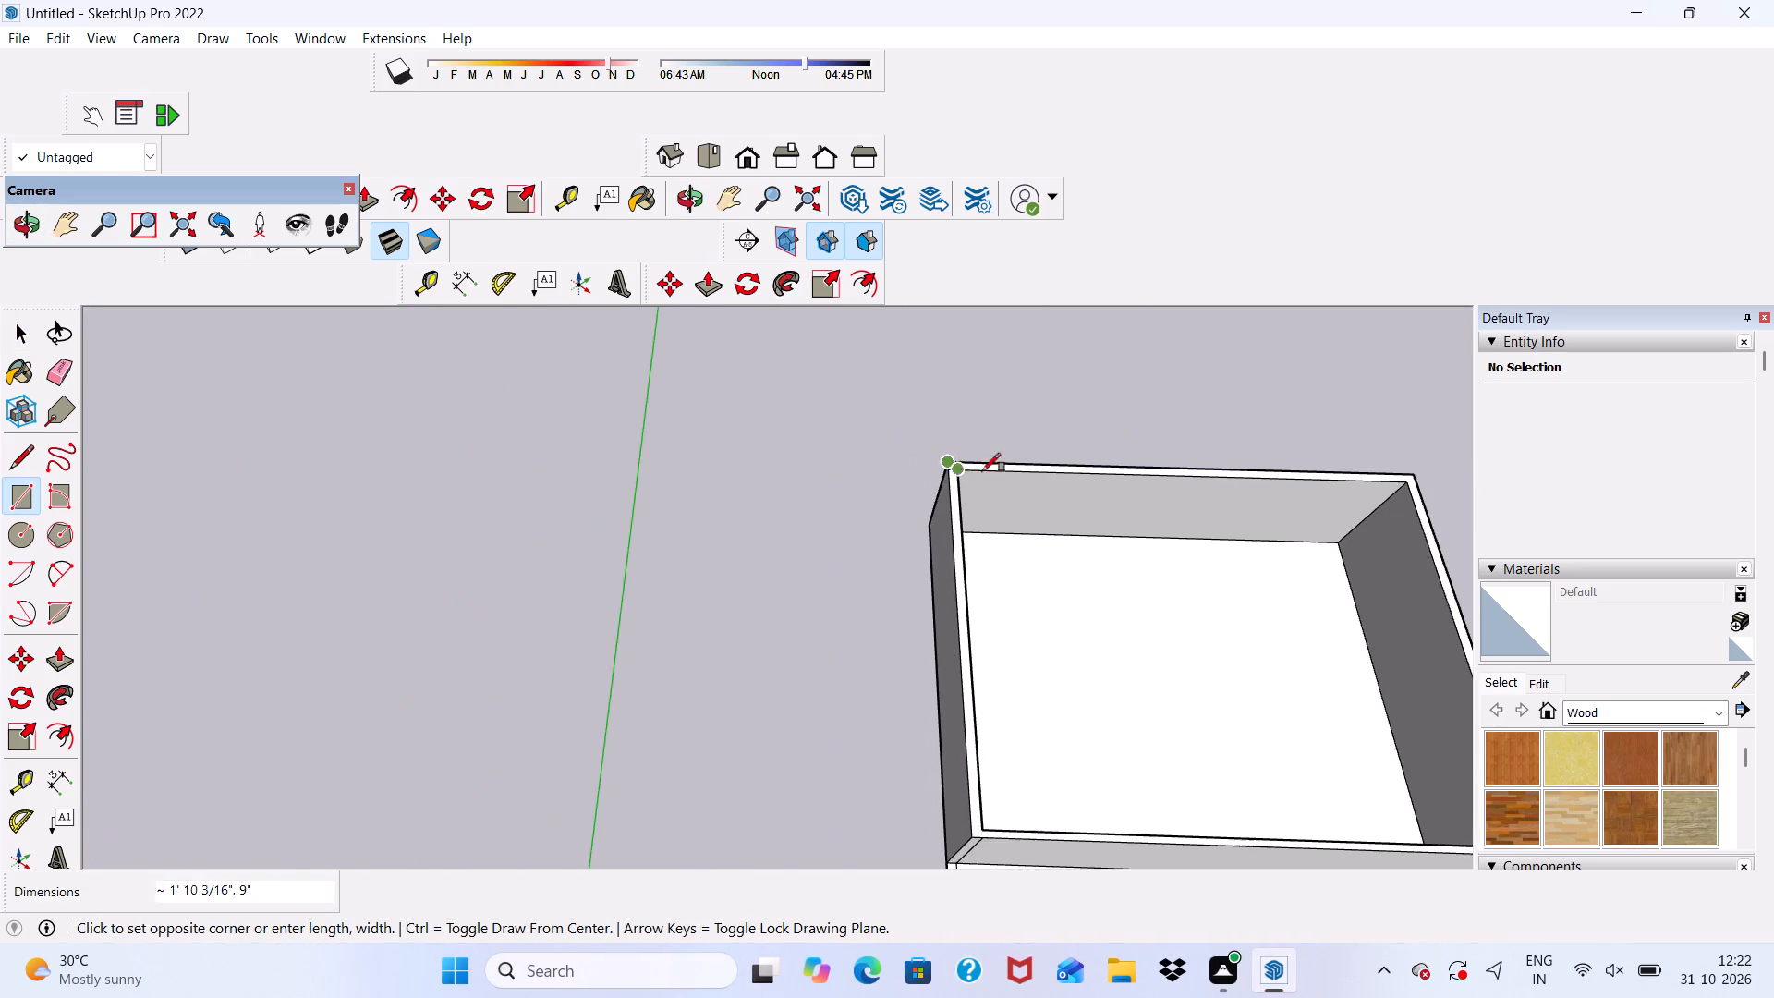
{"action": "scroll", "coordinate": [1270, 443], "scroll_direction": "down", "scroll_amount": 4}
{"action": "scroll", "coordinate": [1340, 601], "scroll_direction": "down", "scroll_amount": 1}
{"action": "scroll", "coordinate": [1357, 701], "scroll_direction": "up", "scroll_amount": 3}
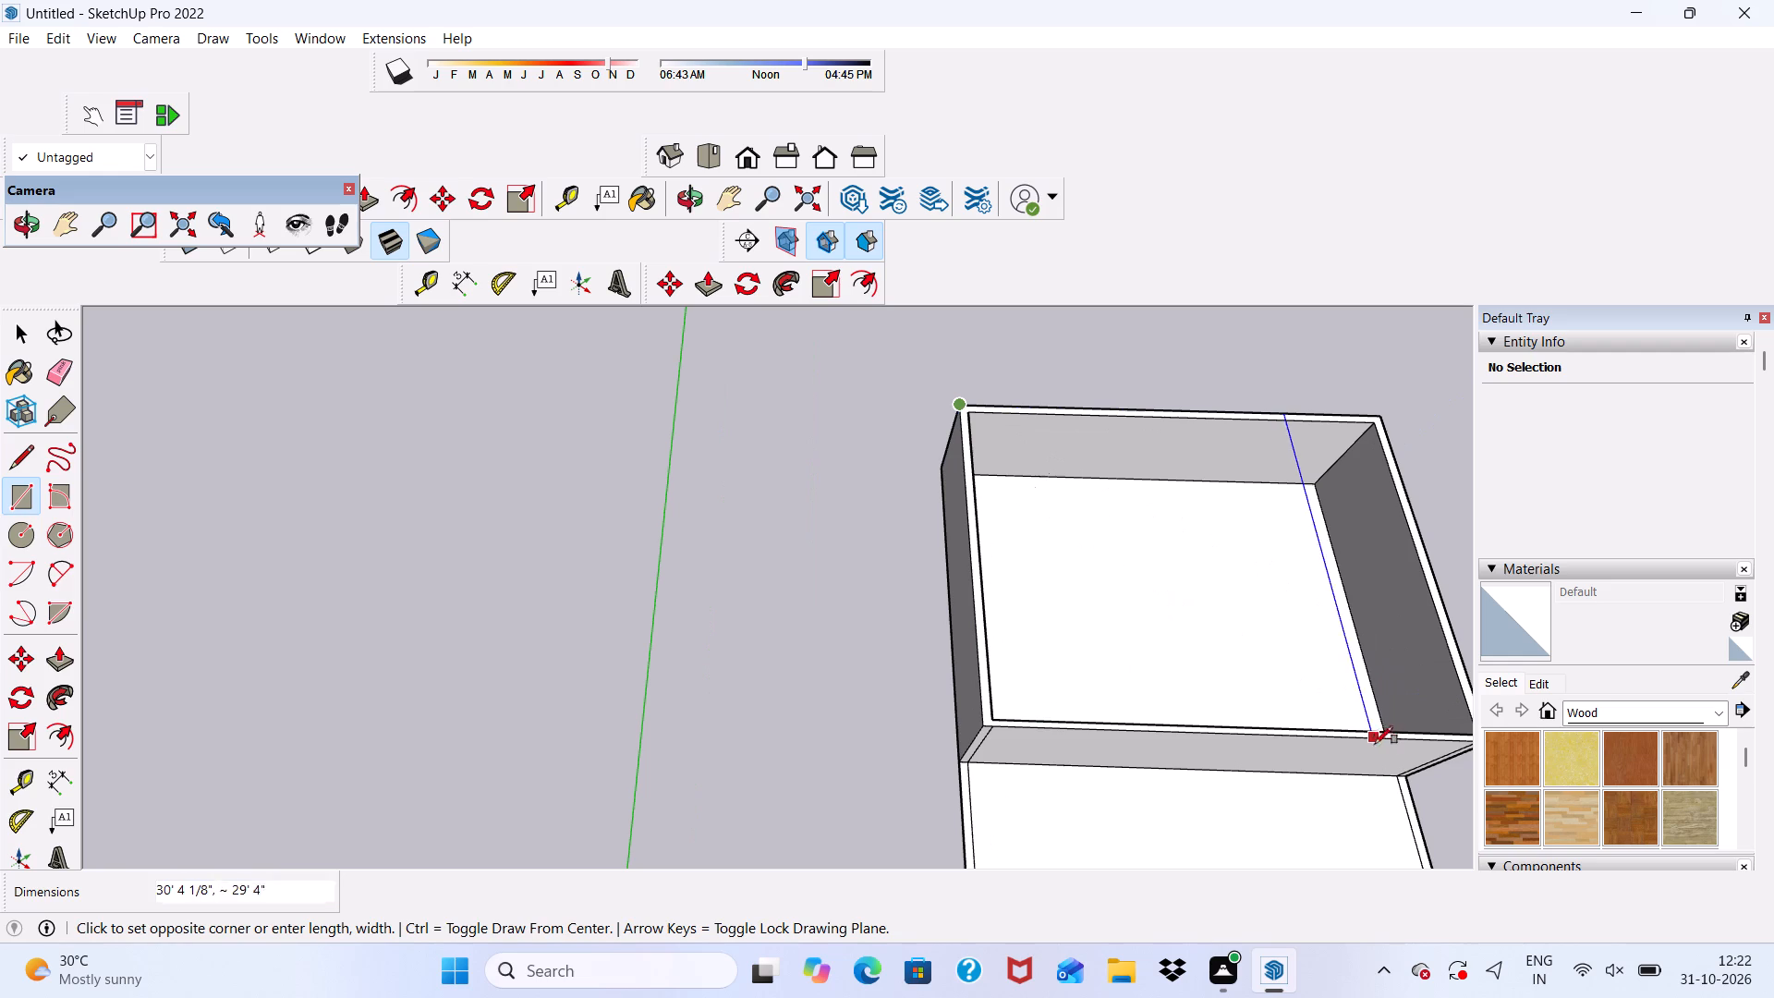
{"action": "left_click", "coordinate": [1385, 737]}
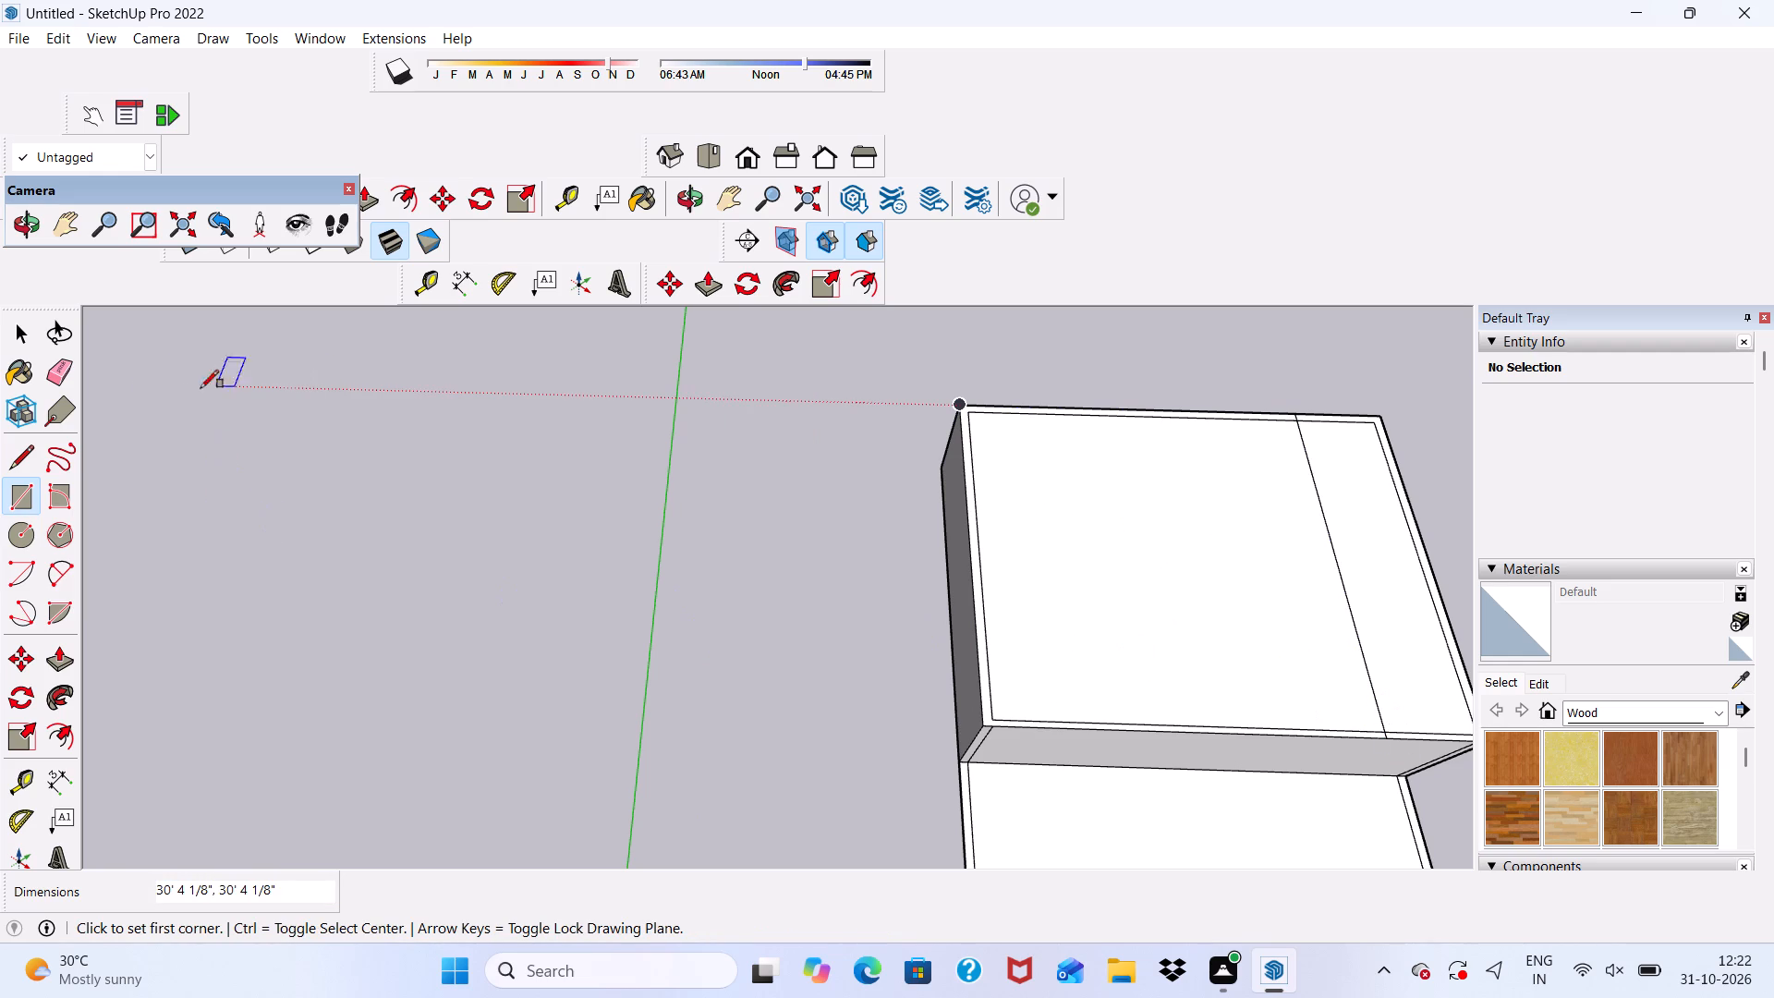
Erase the rectangle's leftover side line across the top face, including its short segments over the partition and rear wall.
{"action": "left_click", "coordinate": [71, 361]}
{"action": "left_click_drag", "start_coordinate": [1196, 536], "coordinate": [1391, 535]}
{"action": "left_click_drag", "start_coordinate": [1360, 553], "coordinate": [1331, 588]}
{"action": "scroll", "coordinate": [809, 475], "scroll_direction": "down", "scroll_amount": 5}
{"action": "scroll", "coordinate": [1112, 689], "scroll_direction": "up", "scroll_amount": 6}
{"action": "scroll", "coordinate": [1290, 490], "scroll_direction": "up", "scroll_amount": 2}
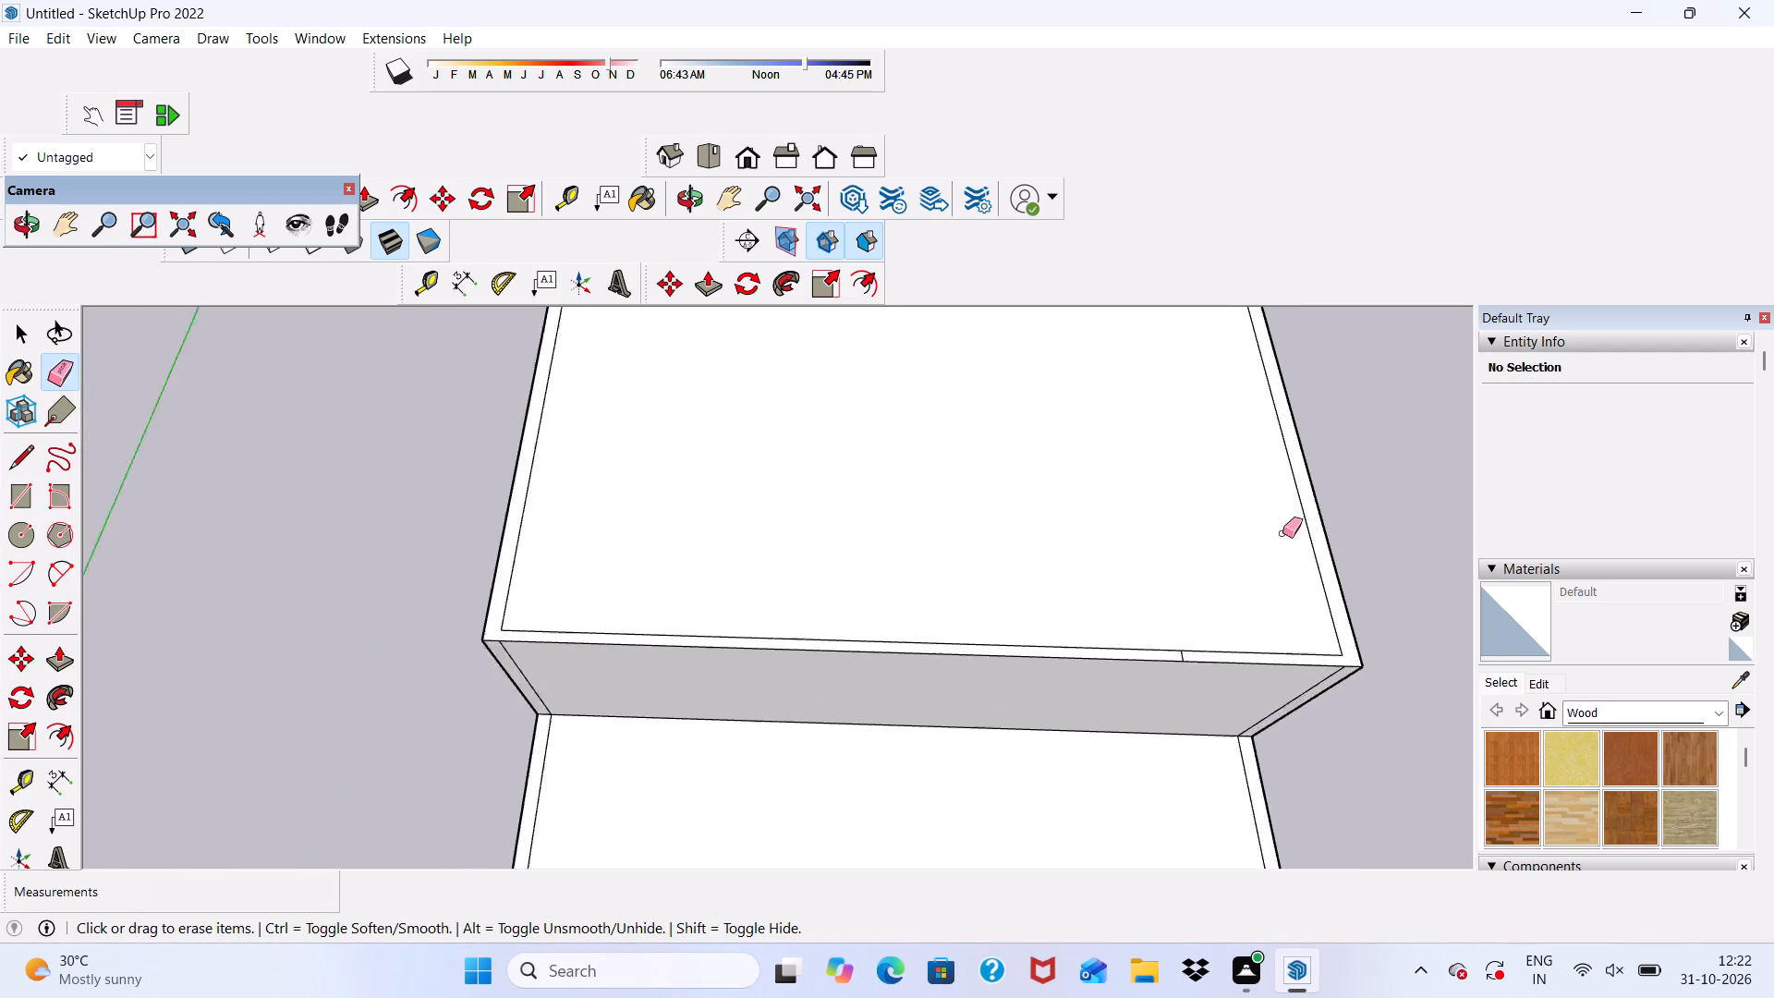
{"action": "scroll", "coordinate": [1282, 533], "scroll_direction": "up", "scroll_amount": 11}
{"action": "left_click_drag", "start_coordinate": [1118, 700], "coordinate": [1131, 695]}
{"action": "scroll", "coordinate": [1124, 667], "scroll_direction": "down", "scroll_amount": 10}
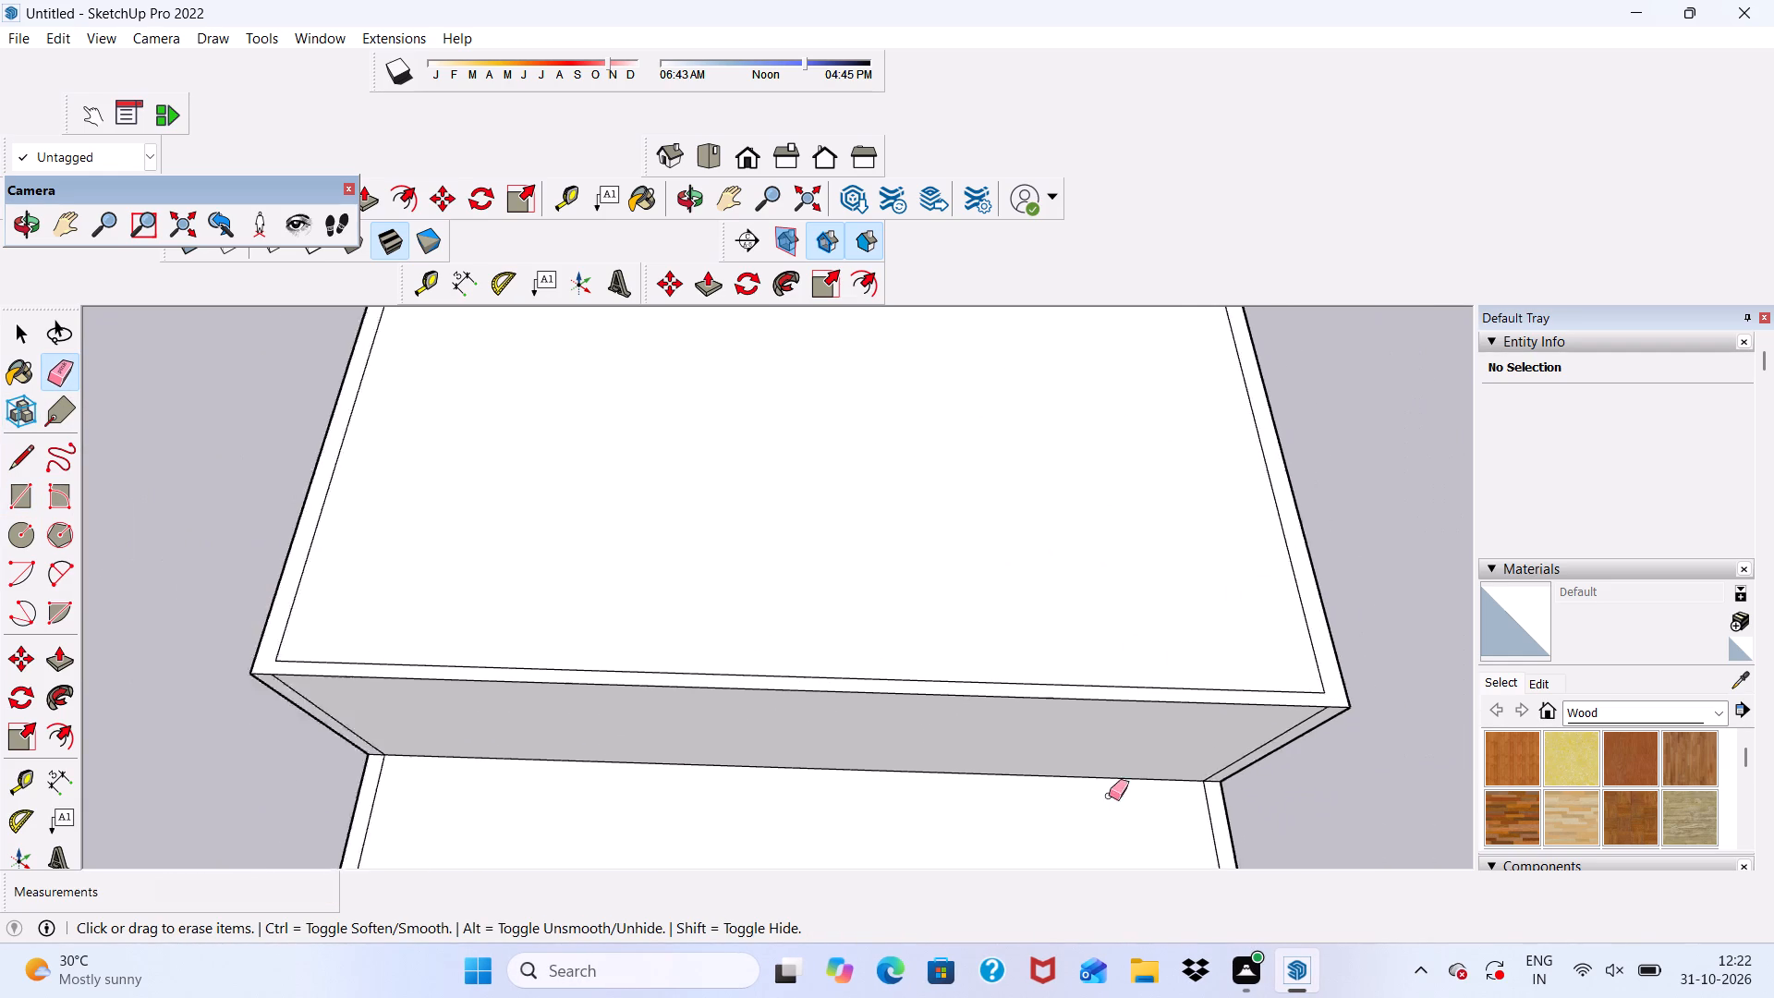
{"action": "scroll", "coordinate": [1109, 796], "scroll_direction": "down", "scroll_amount": 3}
{"action": "scroll", "coordinate": [1095, 407], "scroll_direction": "up", "scroll_amount": 12}
{"action": "left_click", "coordinate": [1034, 367]}
{"action": "scroll", "coordinate": [1053, 409], "scroll_direction": "down", "scroll_amount": 3}
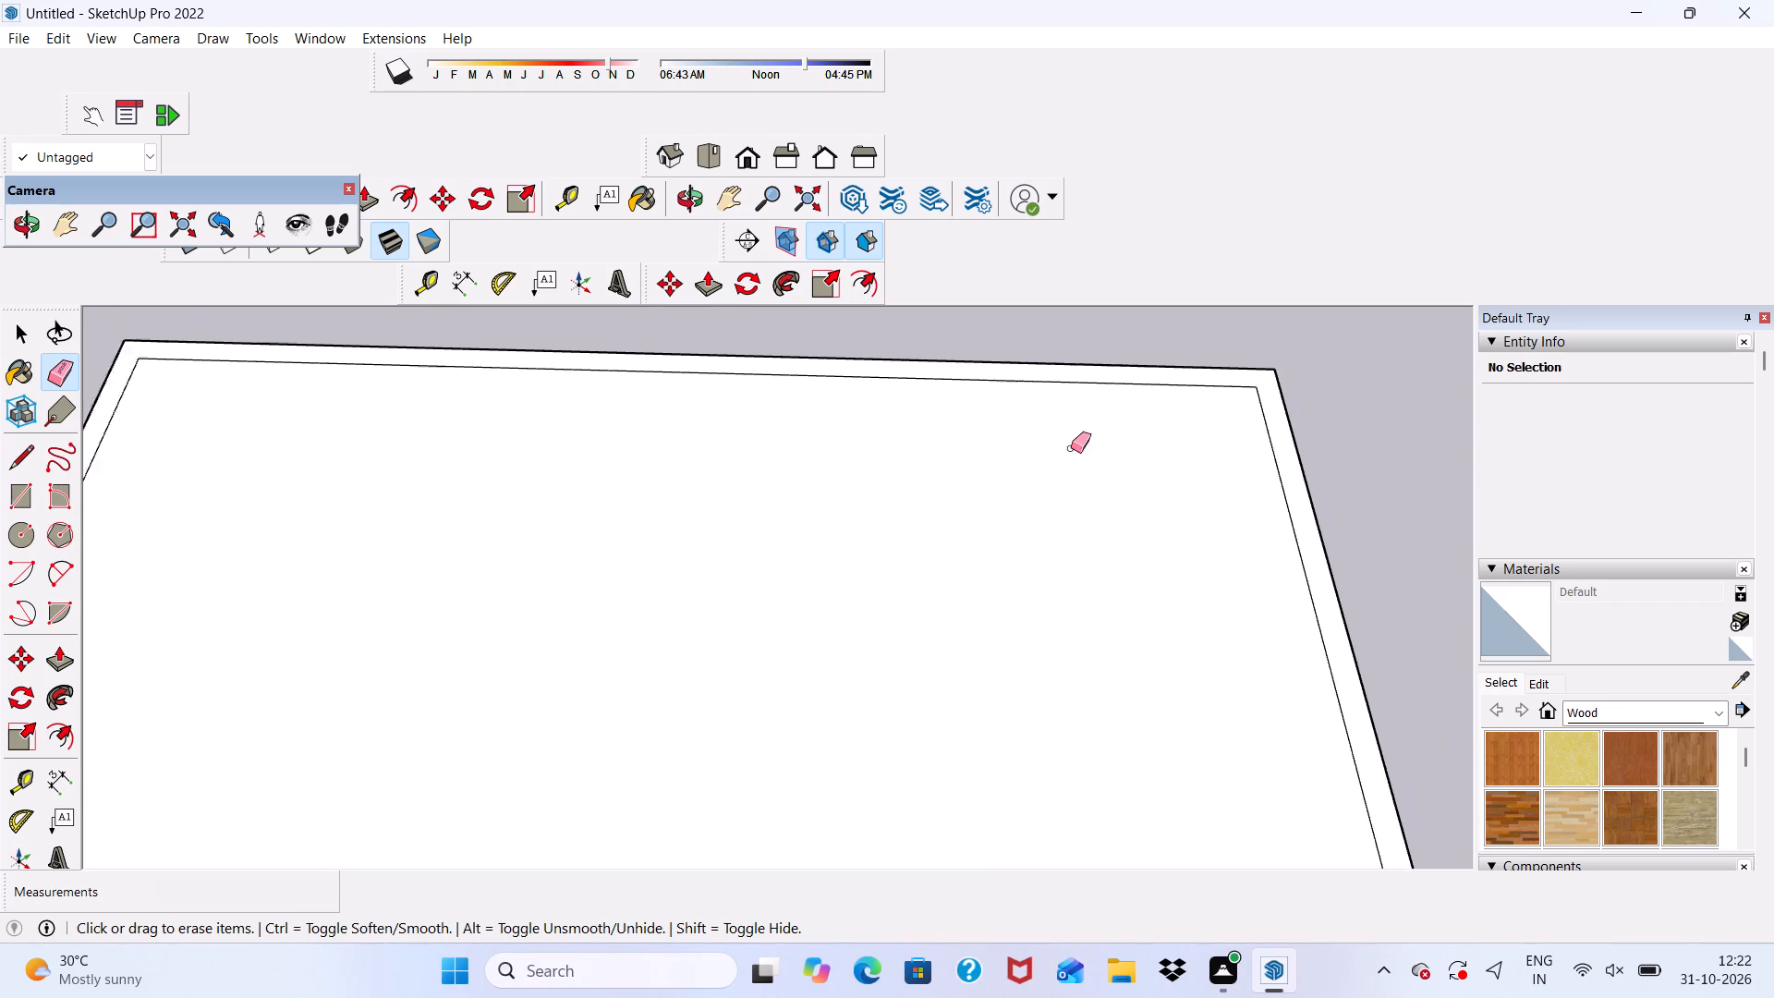
Examine the covered block from the front and from above.
{"action": "scroll", "coordinate": [1071, 448], "scroll_direction": "down", "scroll_amount": 7}
{"action": "scroll", "coordinate": [1069, 654], "scroll_direction": "down", "scroll_amount": 2}
{"action": "middle_click_drag", "start_coordinate": [1065, 673], "coordinate": [1081, 580]}
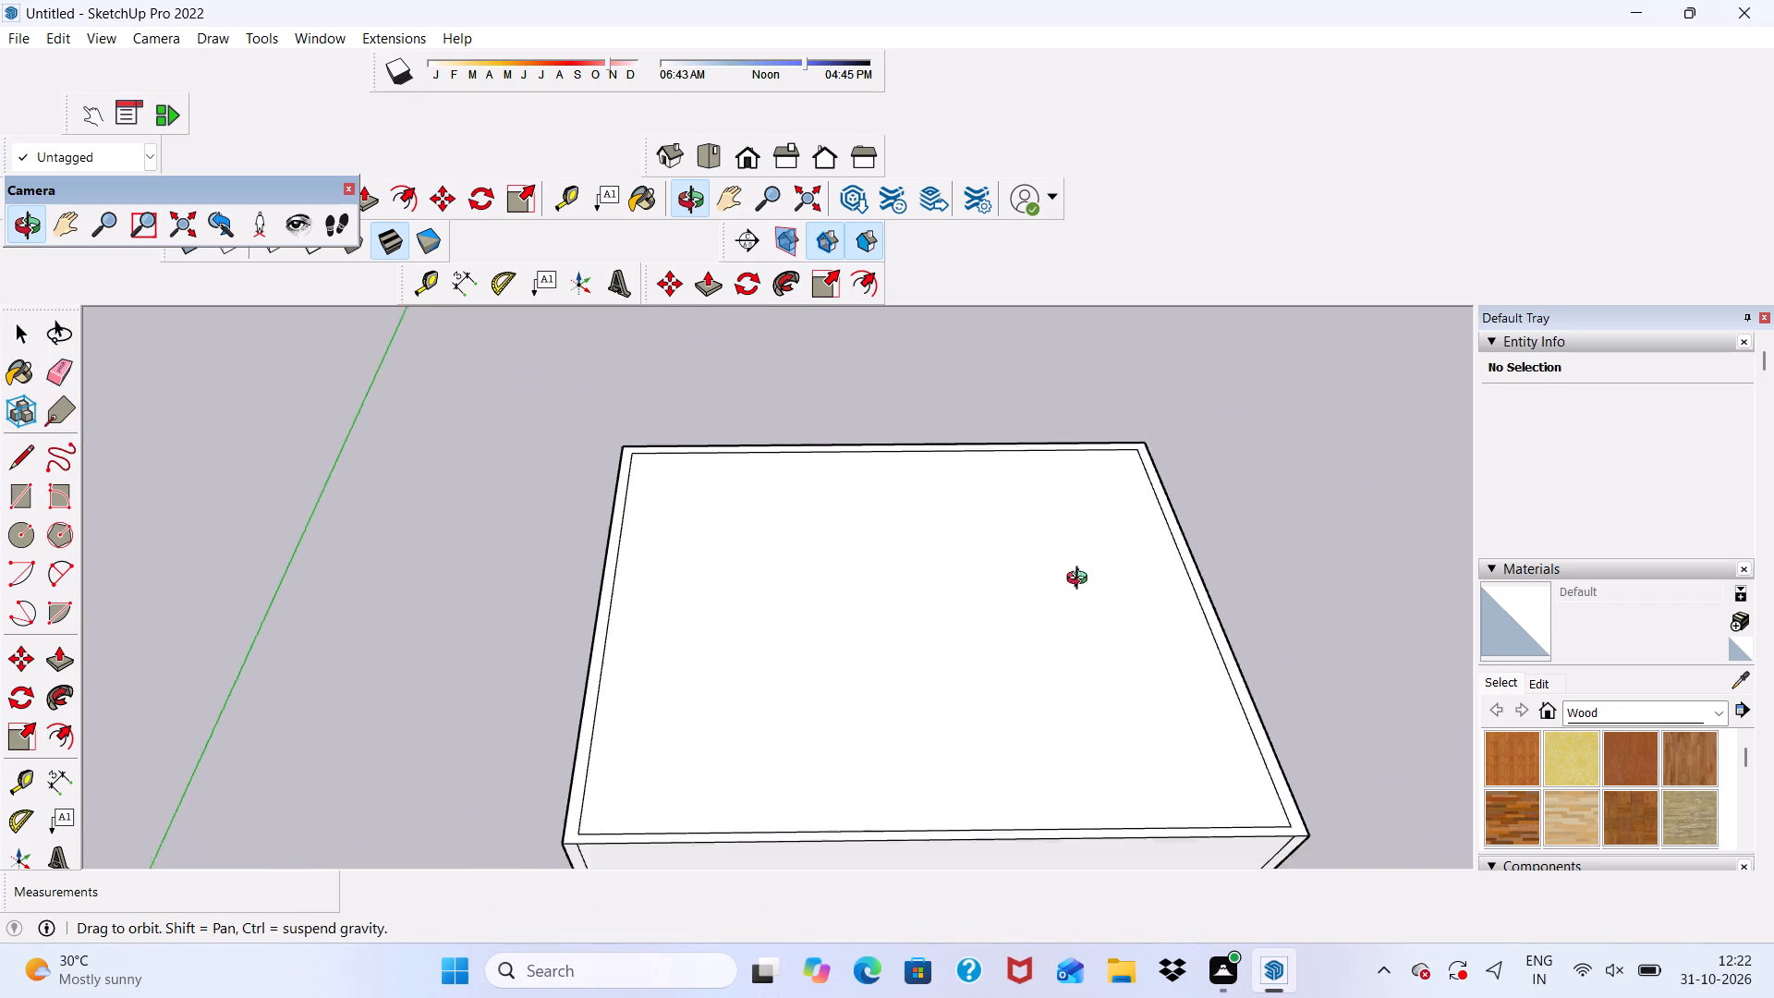
{"action": "middle_click_drag", "start_coordinate": [1081, 580], "coordinate": [997, 365]}
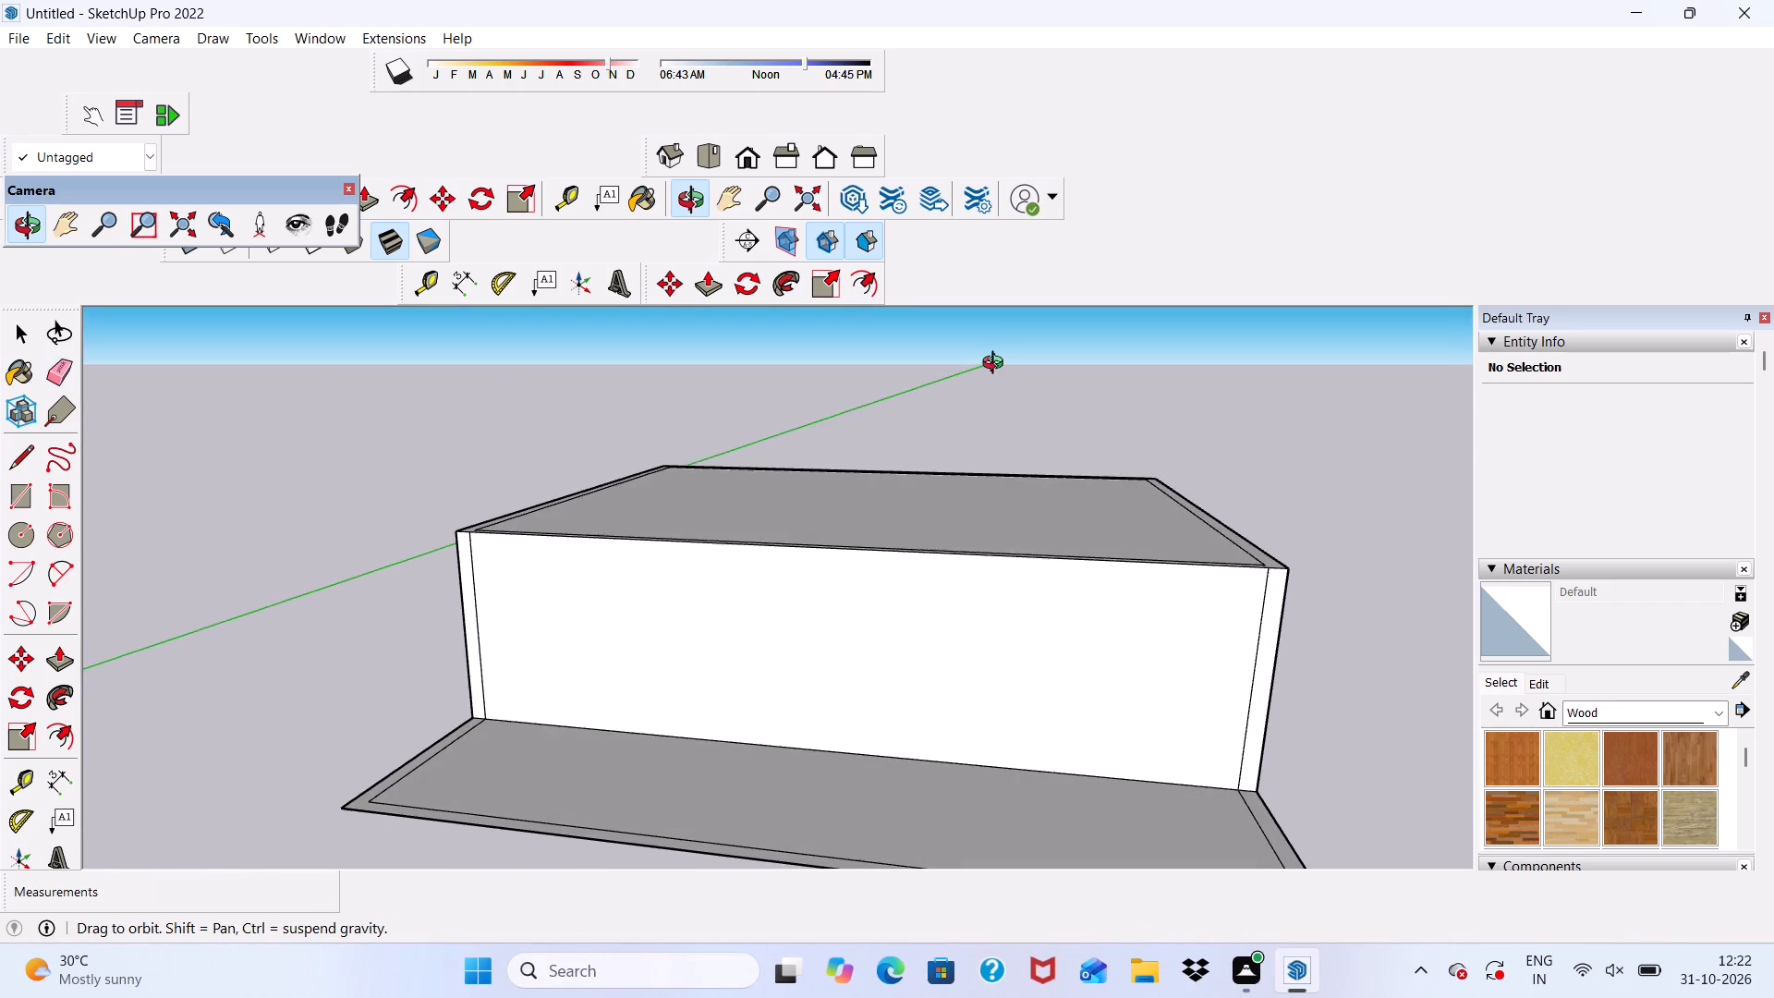
{"action": "middle_click_drag", "start_coordinate": [997, 365], "coordinate": [992, 496]}
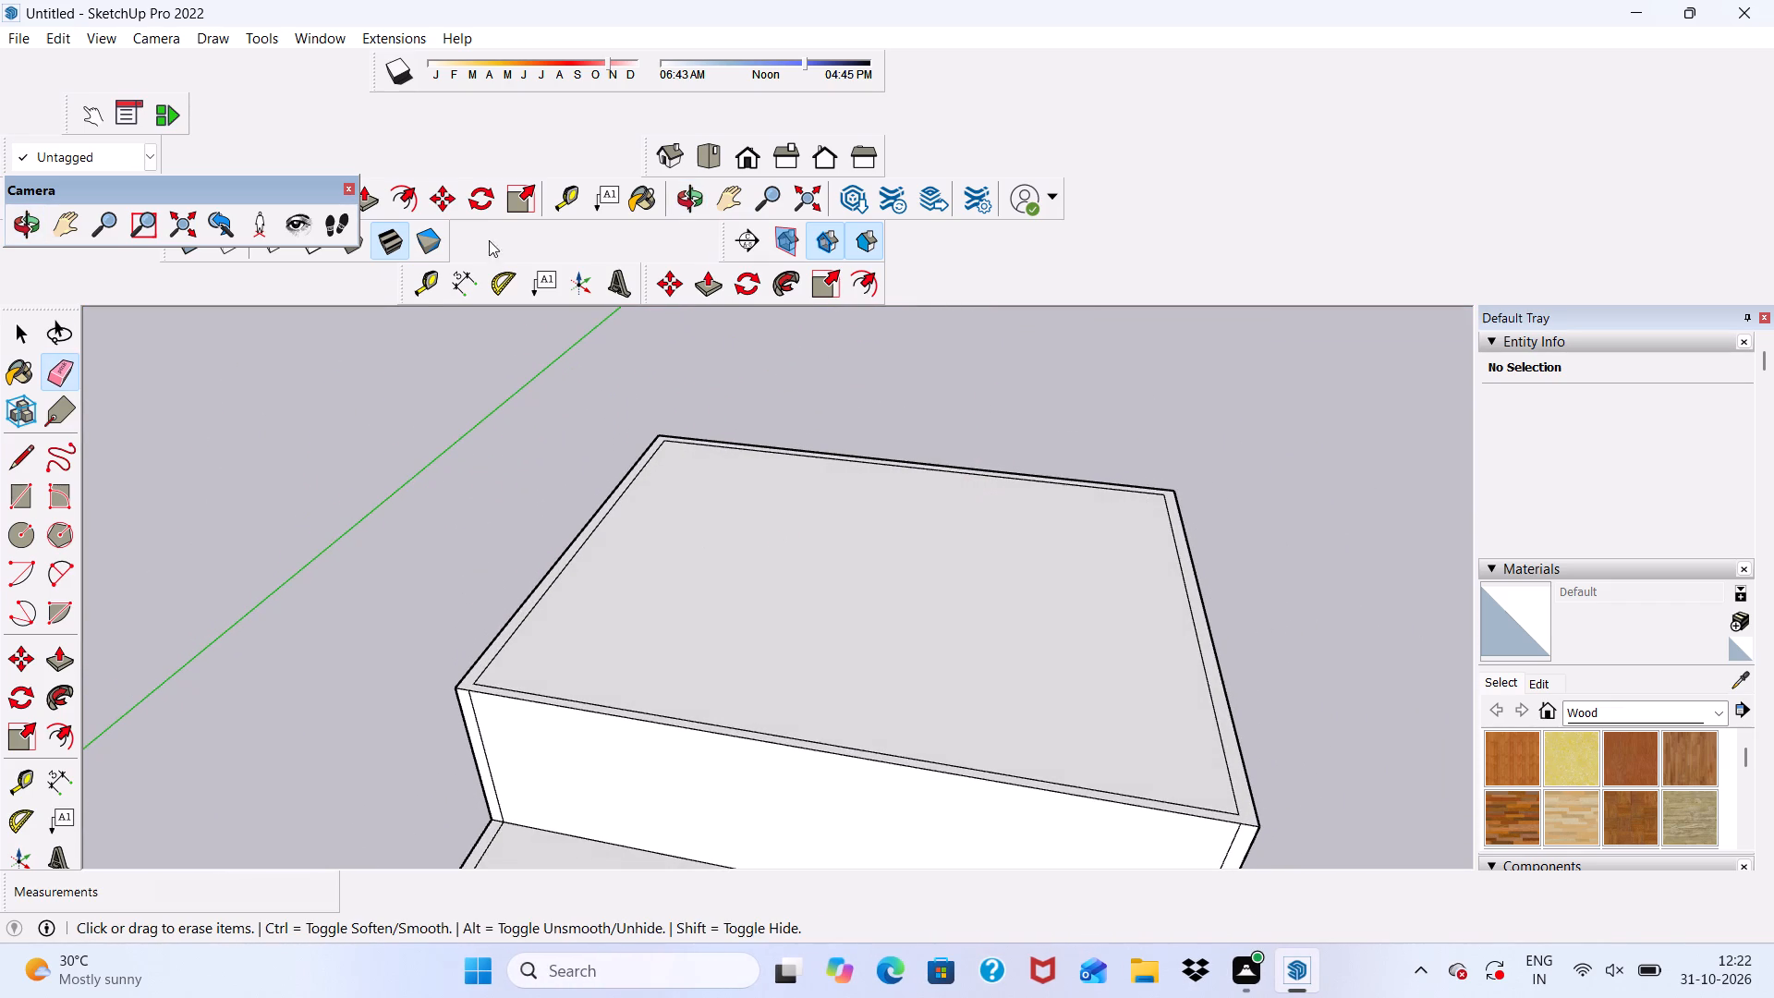
{"action": "scroll", "coordinate": [443, 293], "scroll_direction": "up", "scroll_amount": 1}
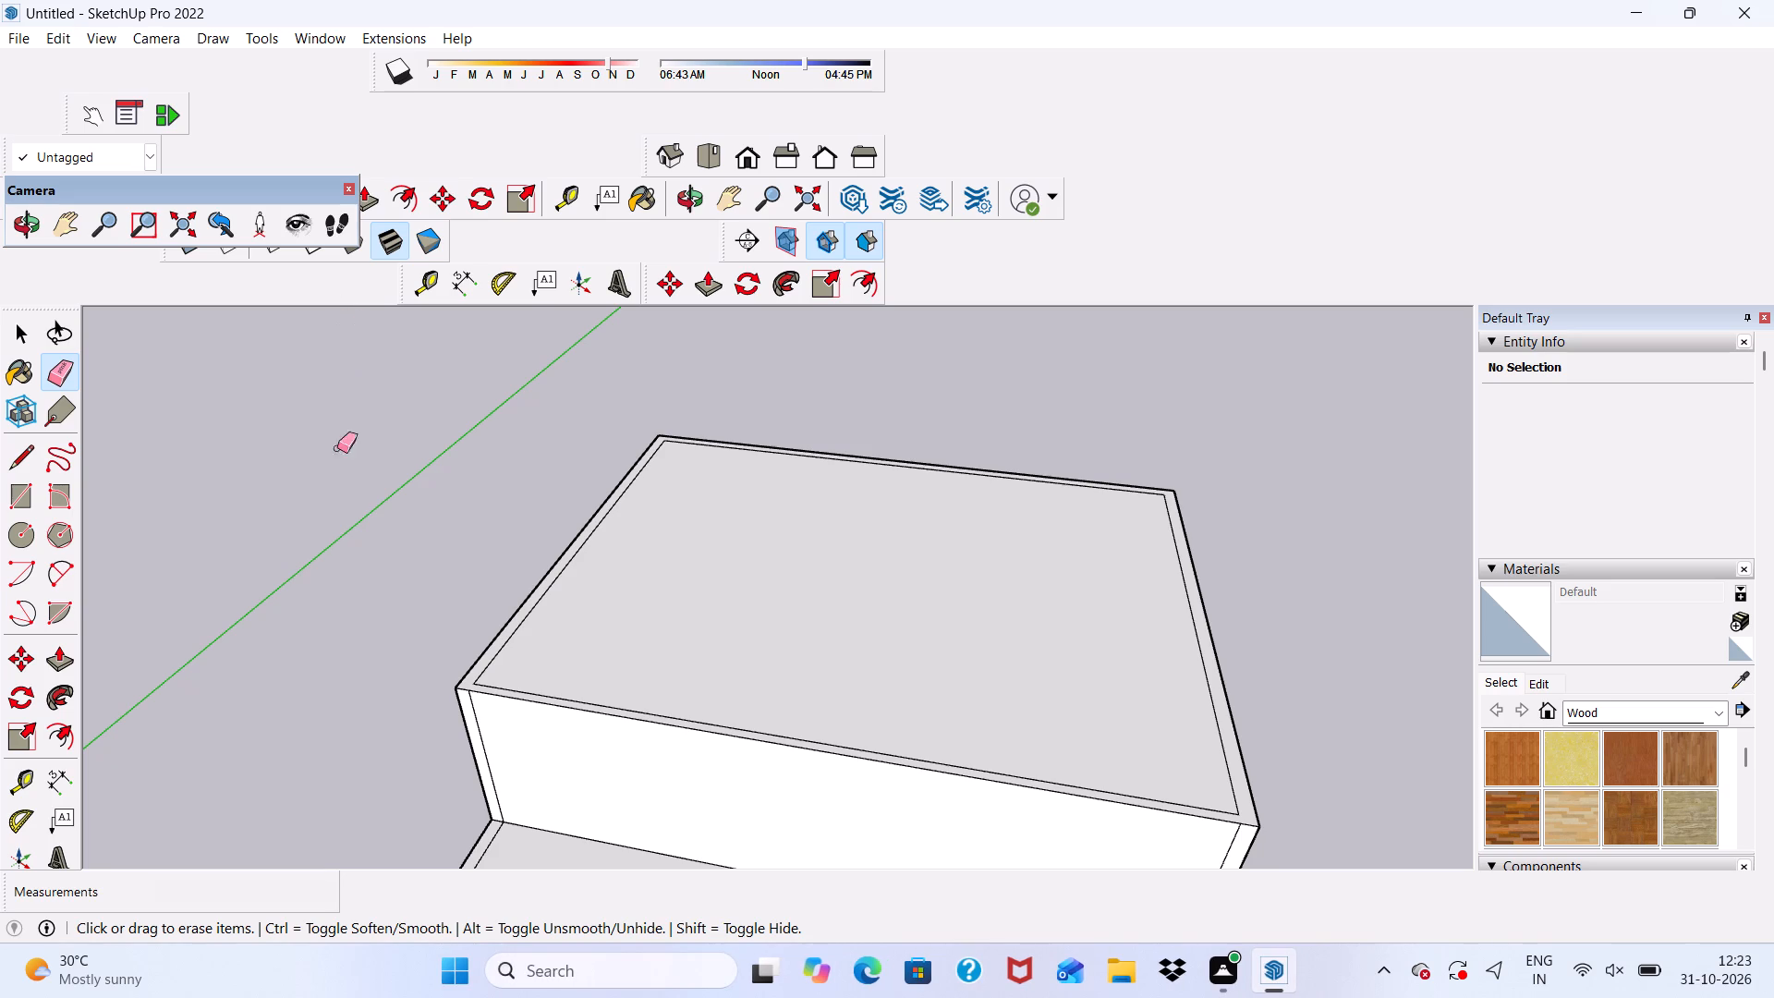
{"action": "scroll", "coordinate": [576, 605], "scroll_direction": "up", "scroll_amount": 3}
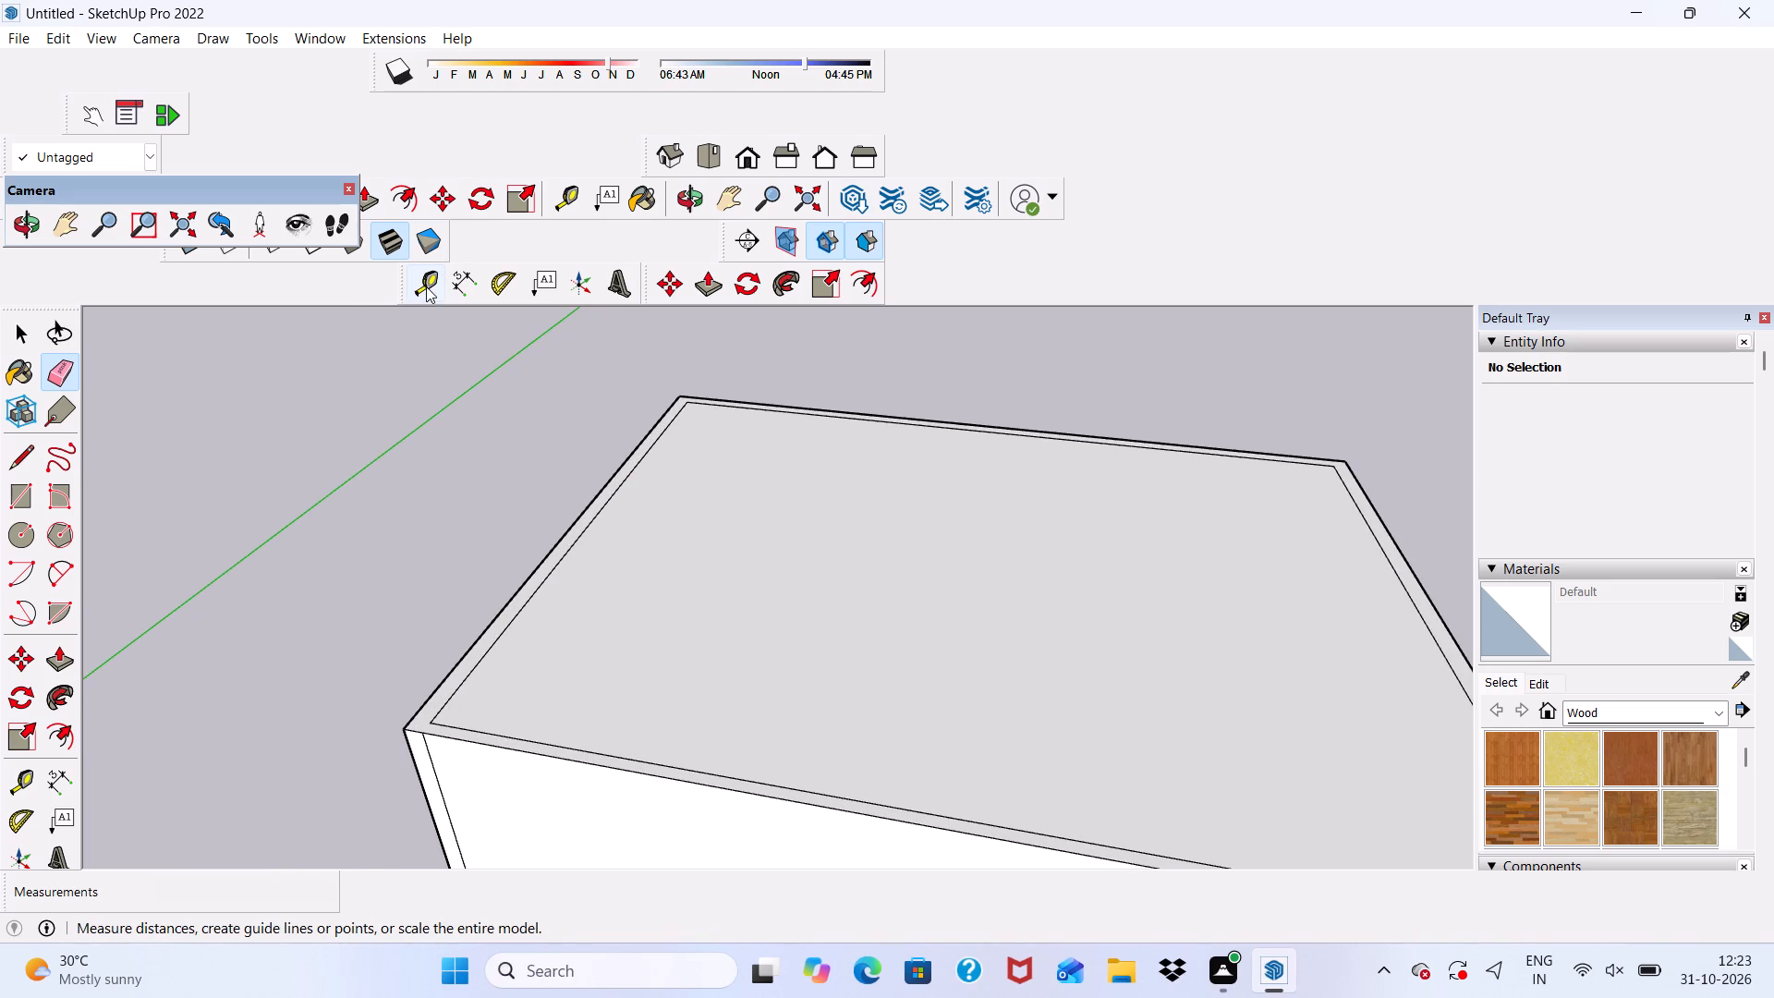
Place a guide across the block's top face, parallel to the partition's inner edge and about 6' 7" behind it.
{"action": "left_click_drag", "start_coordinate": [425, 279], "coordinate": [455, 291]}
{"action": "scroll", "coordinate": [598, 342], "scroll_direction": "down", "scroll_amount": 5}
{"action": "middle_click_drag", "start_coordinate": [688, 461], "coordinate": [614, 578]}
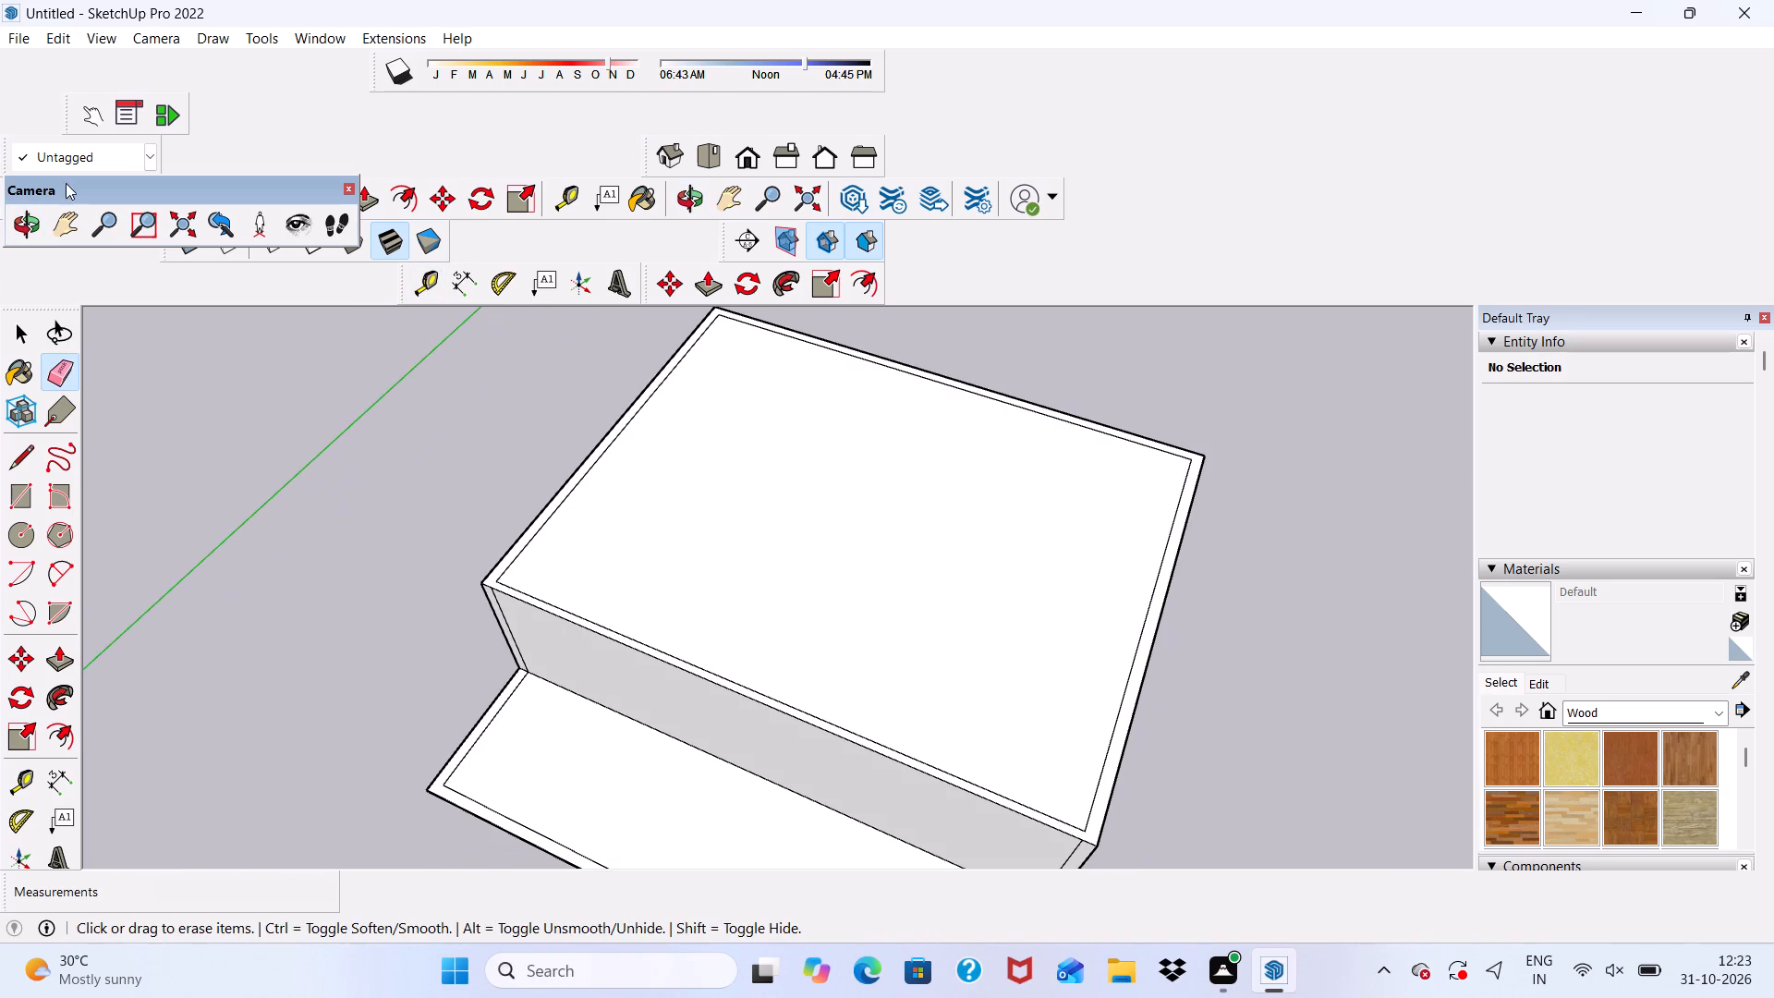
{"action": "left_click", "coordinate": [426, 269]}
{"action": "scroll", "coordinate": [426, 269], "scroll_direction": "up", "scroll_amount": 1}
{"action": "scroll", "coordinate": [656, 570], "scroll_direction": "up", "scroll_amount": 4}
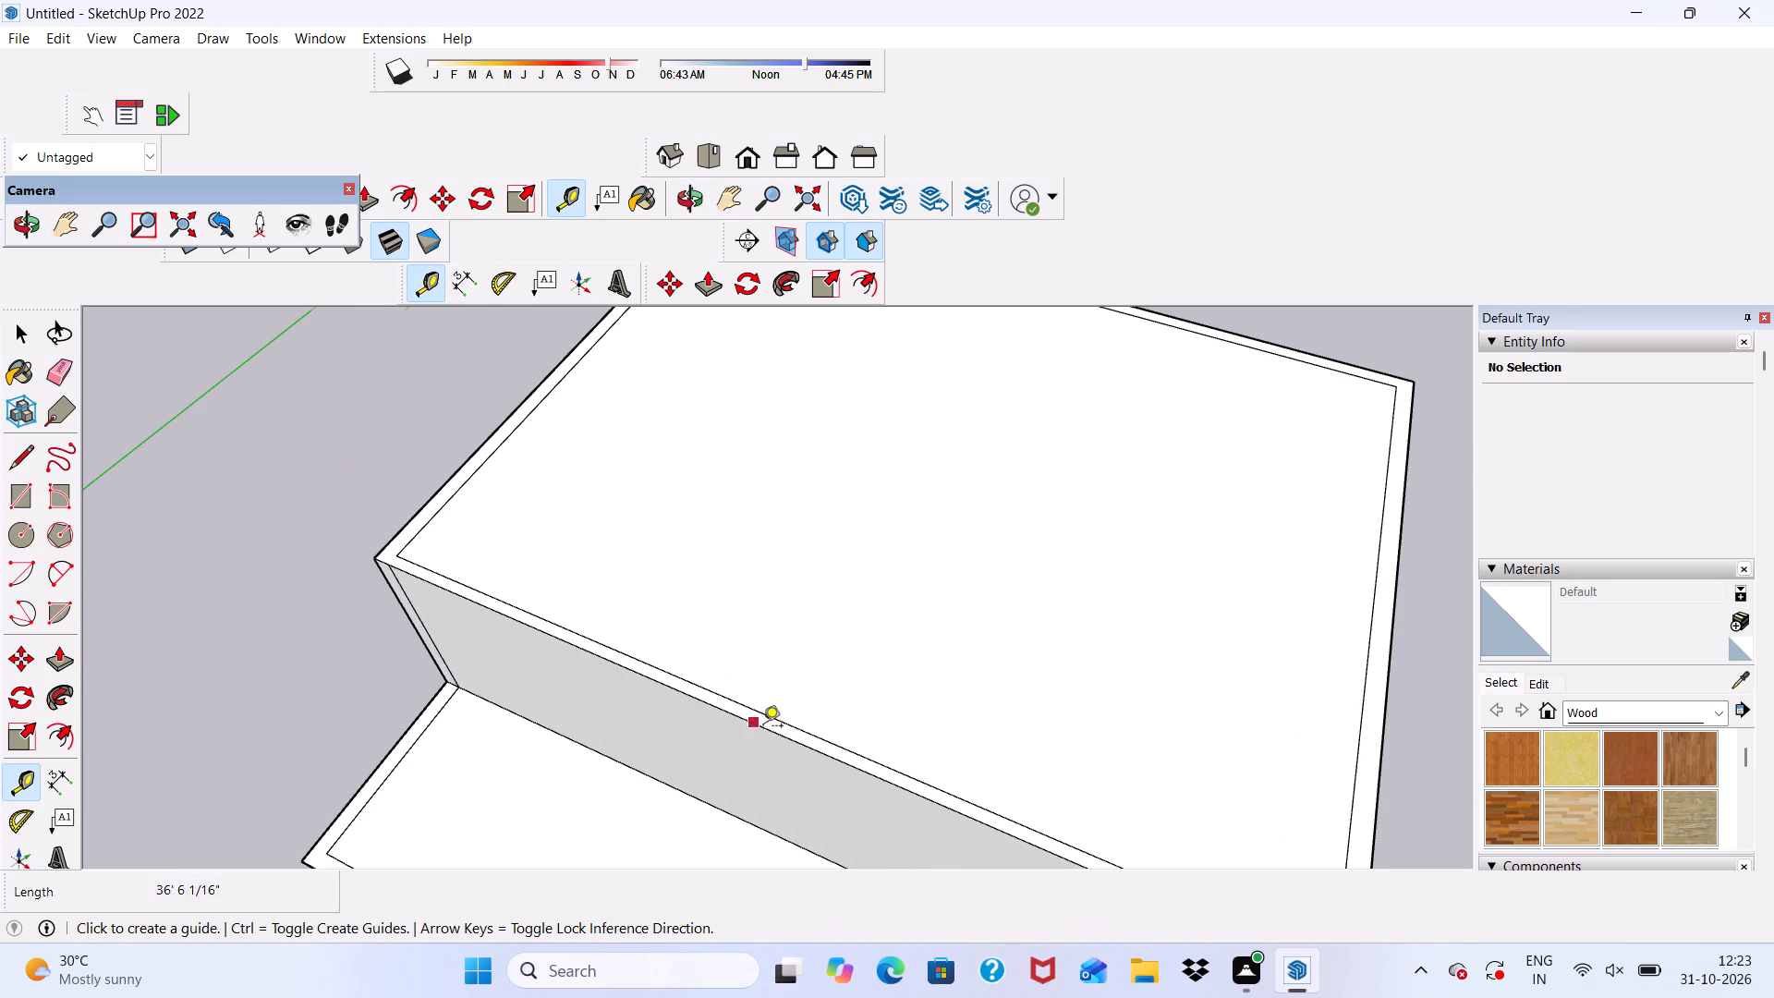
{"action": "left_click", "coordinate": [767, 714]}
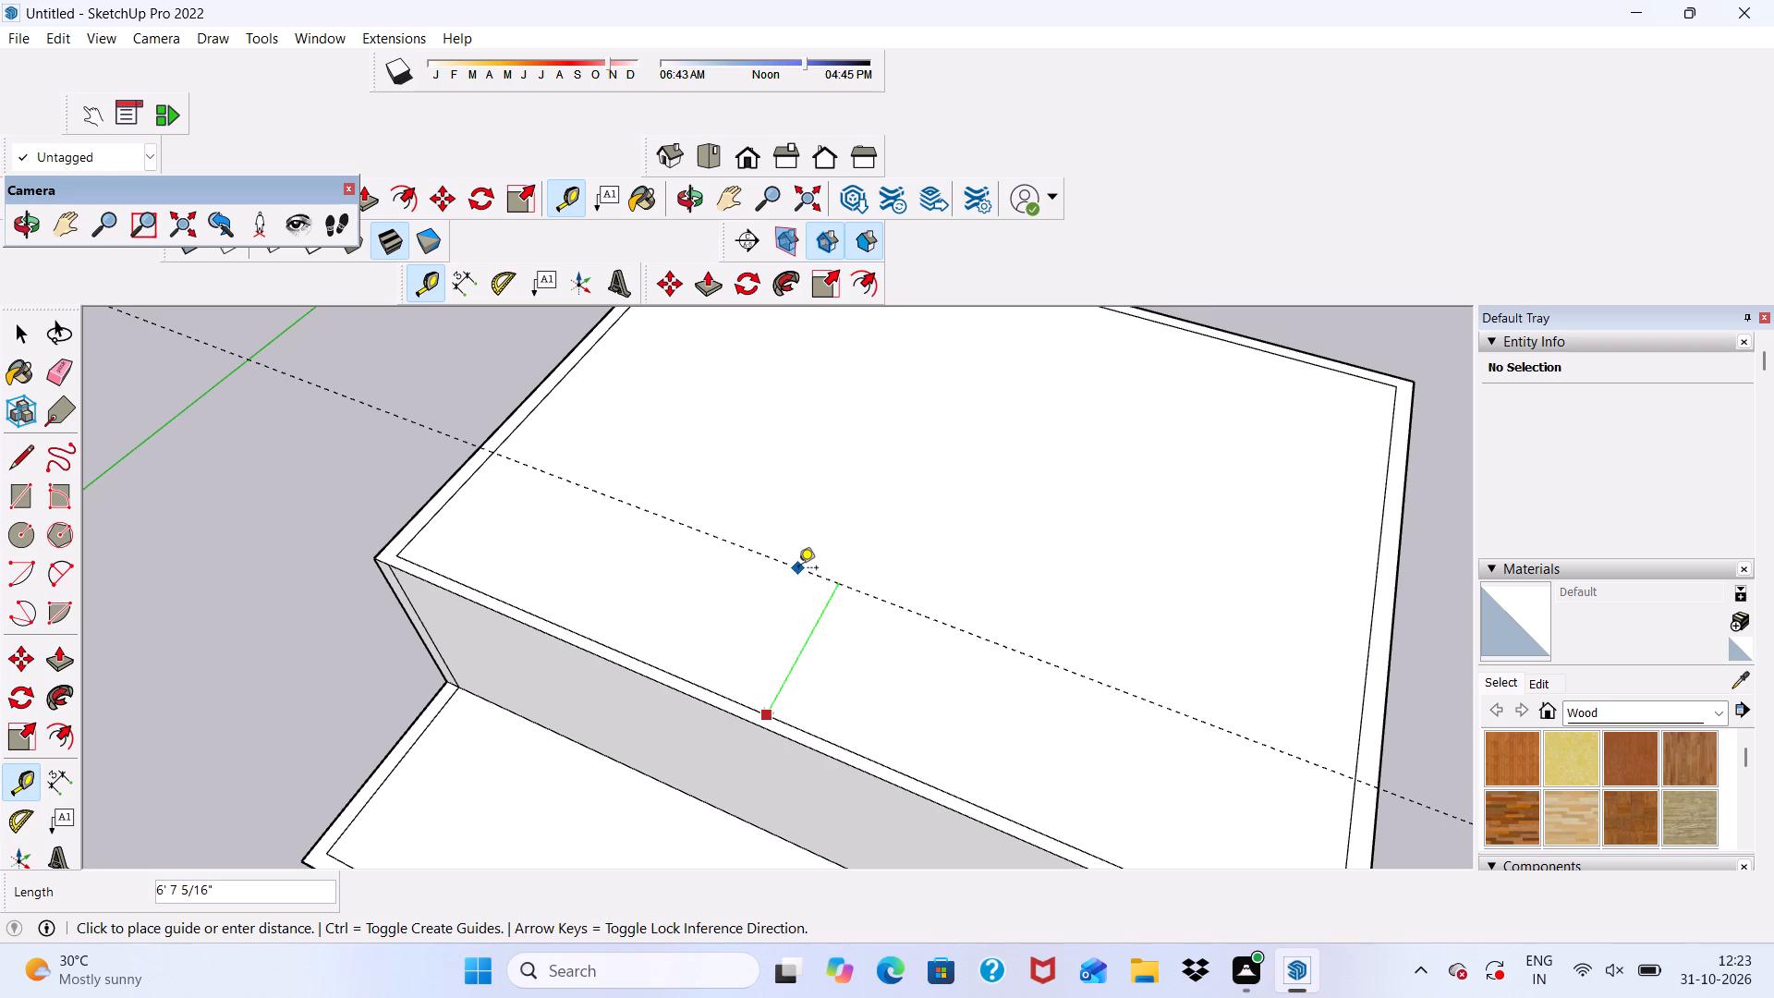
{"action": "left_click", "coordinate": [798, 569]}
Place a second parallel guide 6" from the first one, offset along the blue axis.
{"action": "left_click", "coordinate": [796, 564]}
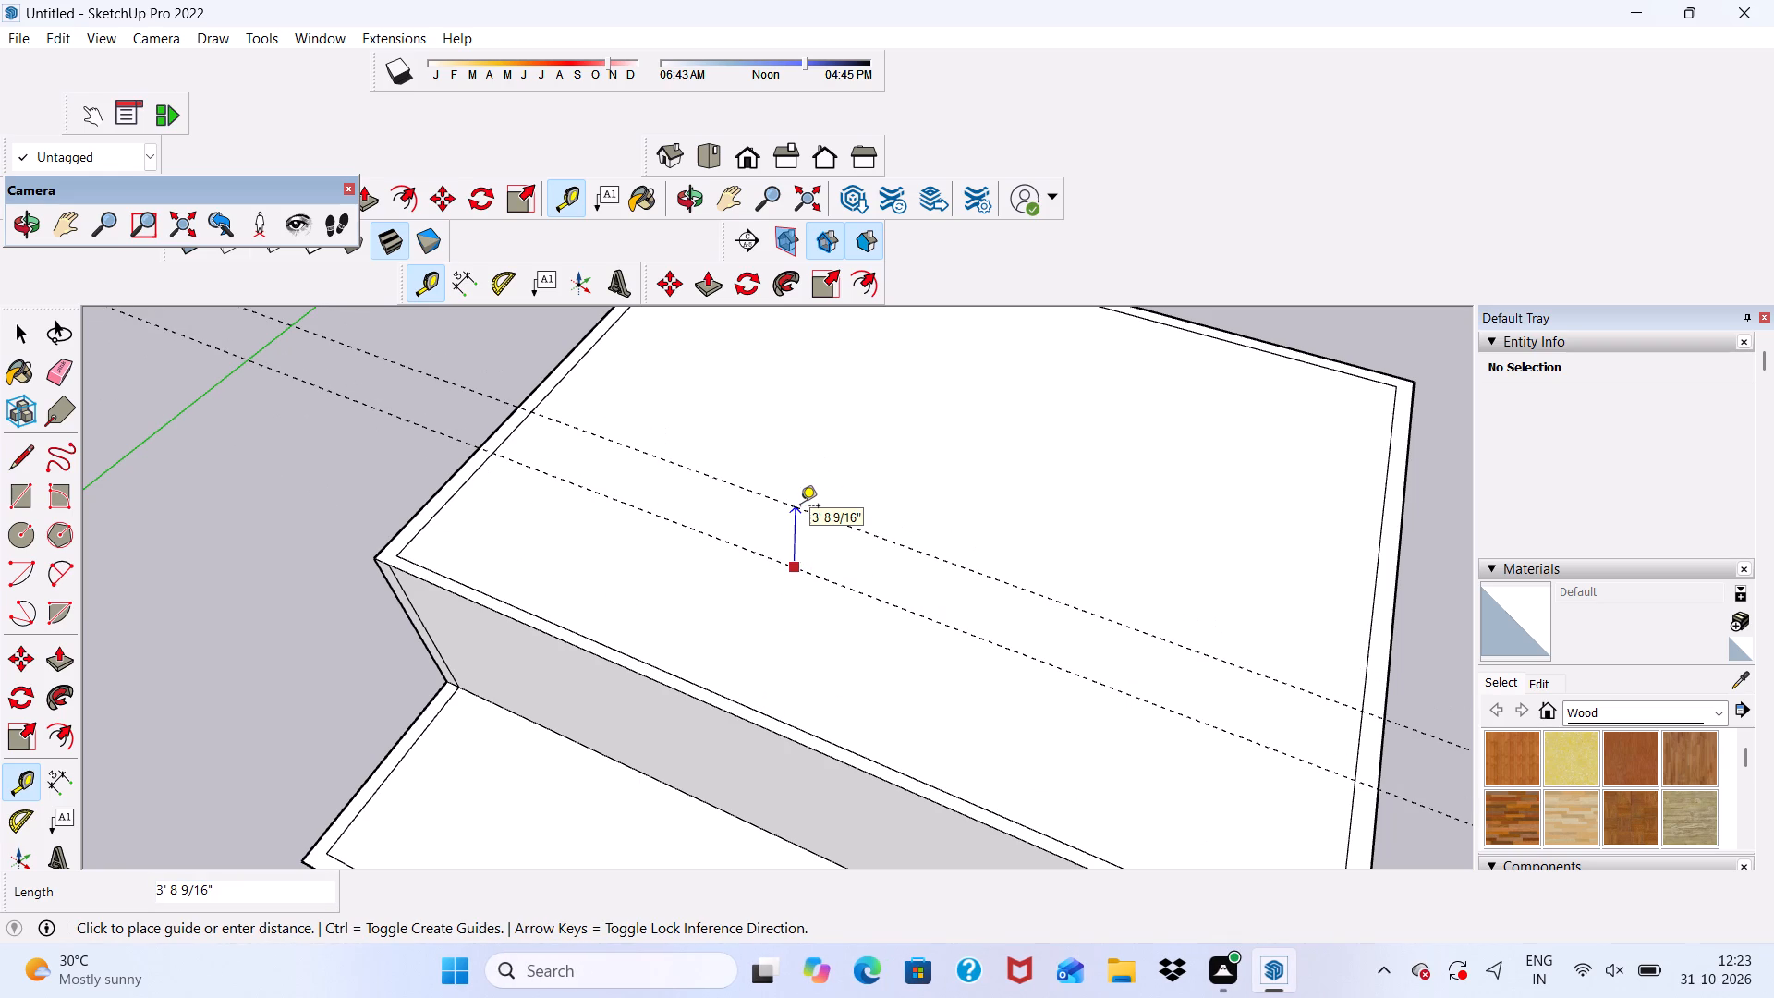
{"action": "key", "text": "9"}
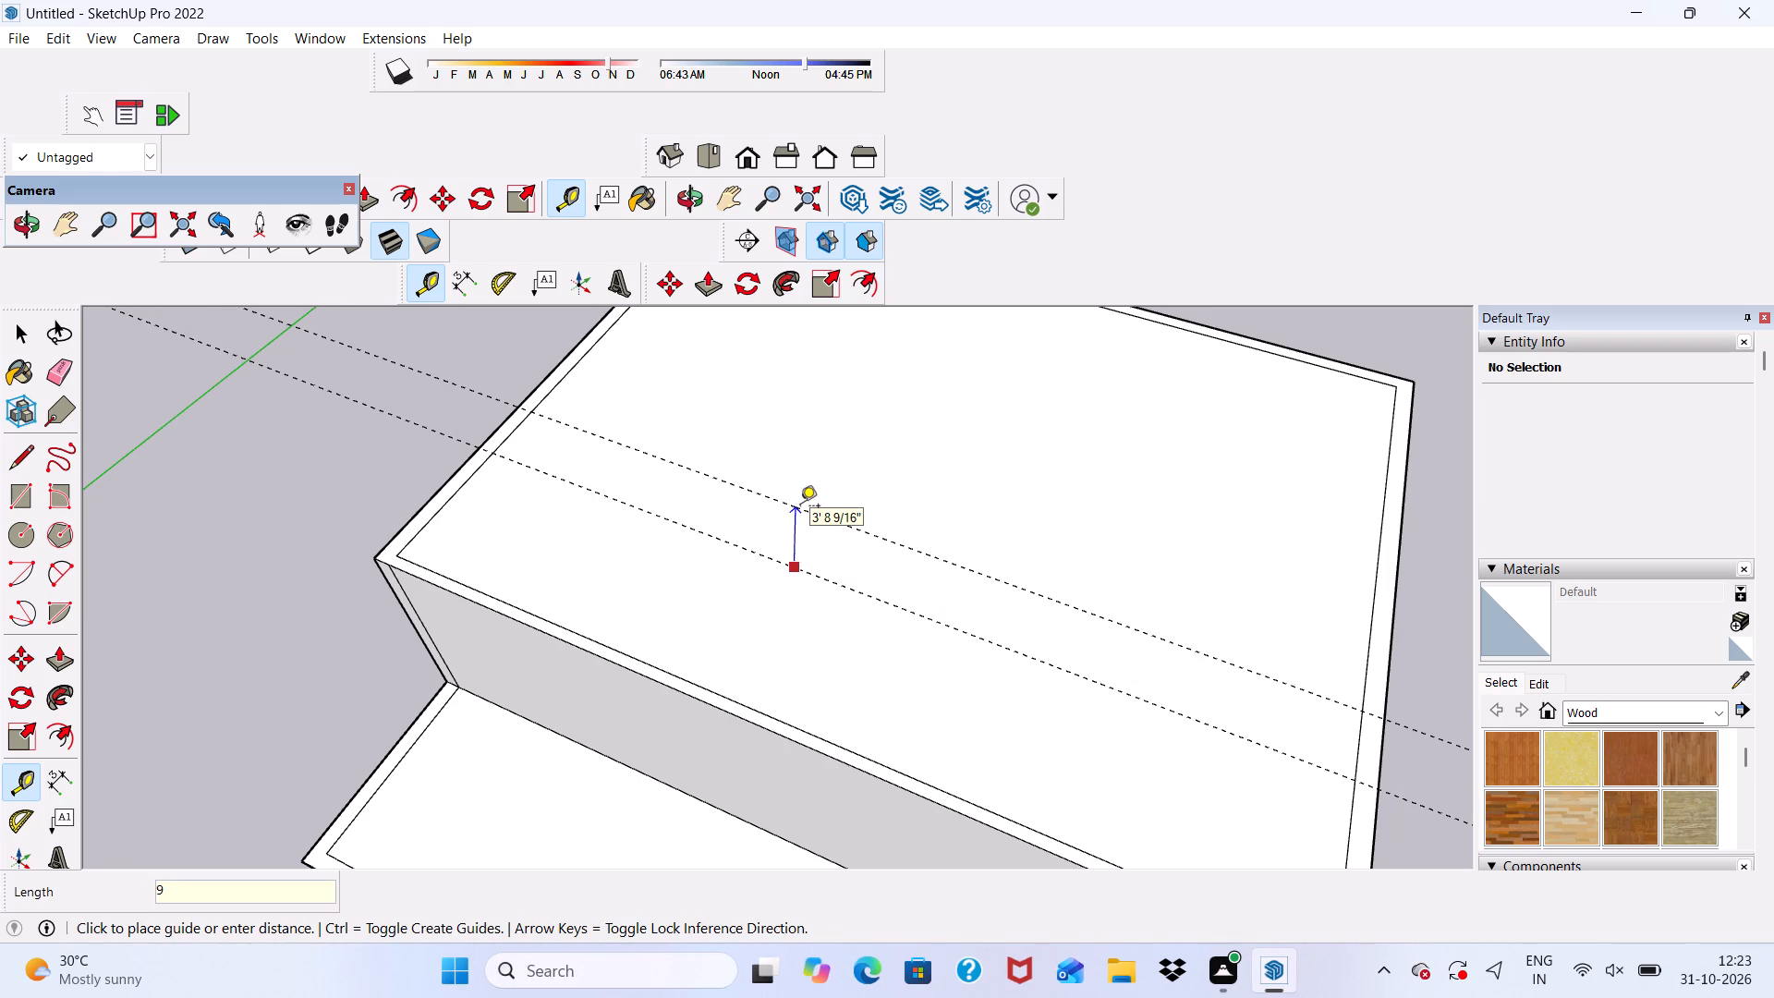
{"action": "key", "text": "BackSpace"}
{"action": "key", "text": "6"}
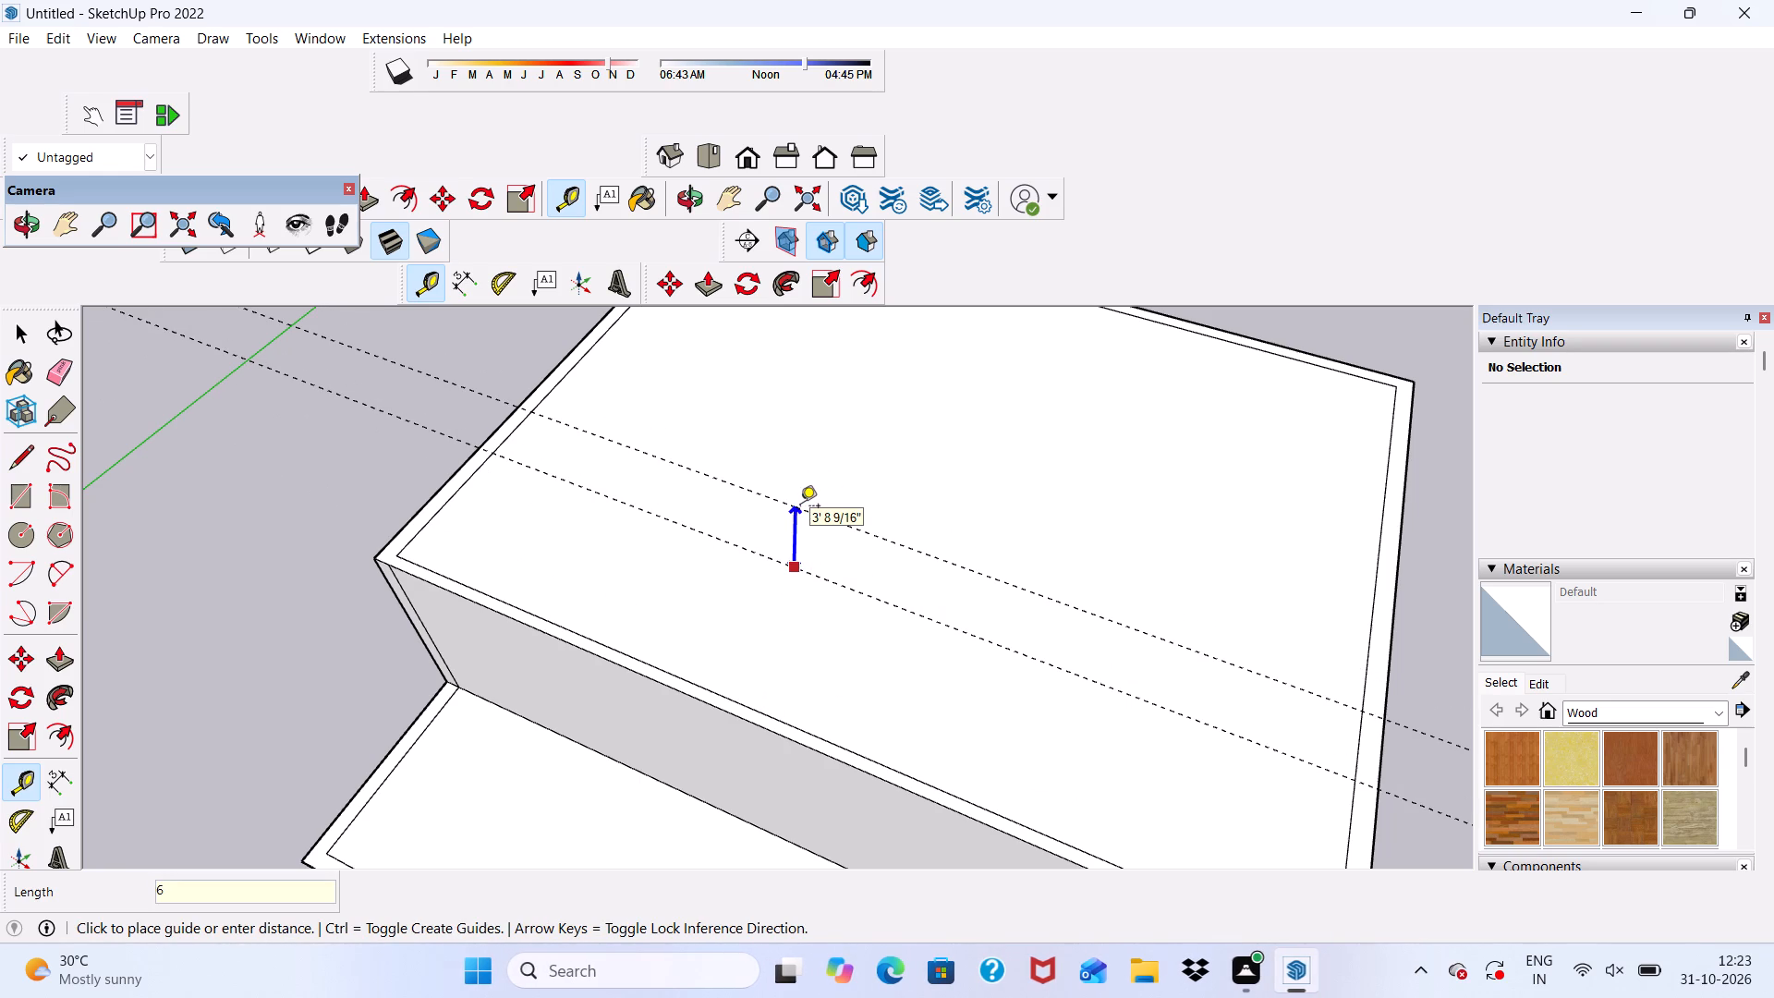
{"action": "key", "text": "shift+quotedbl"}
{"action": "key", "text": "Return"}
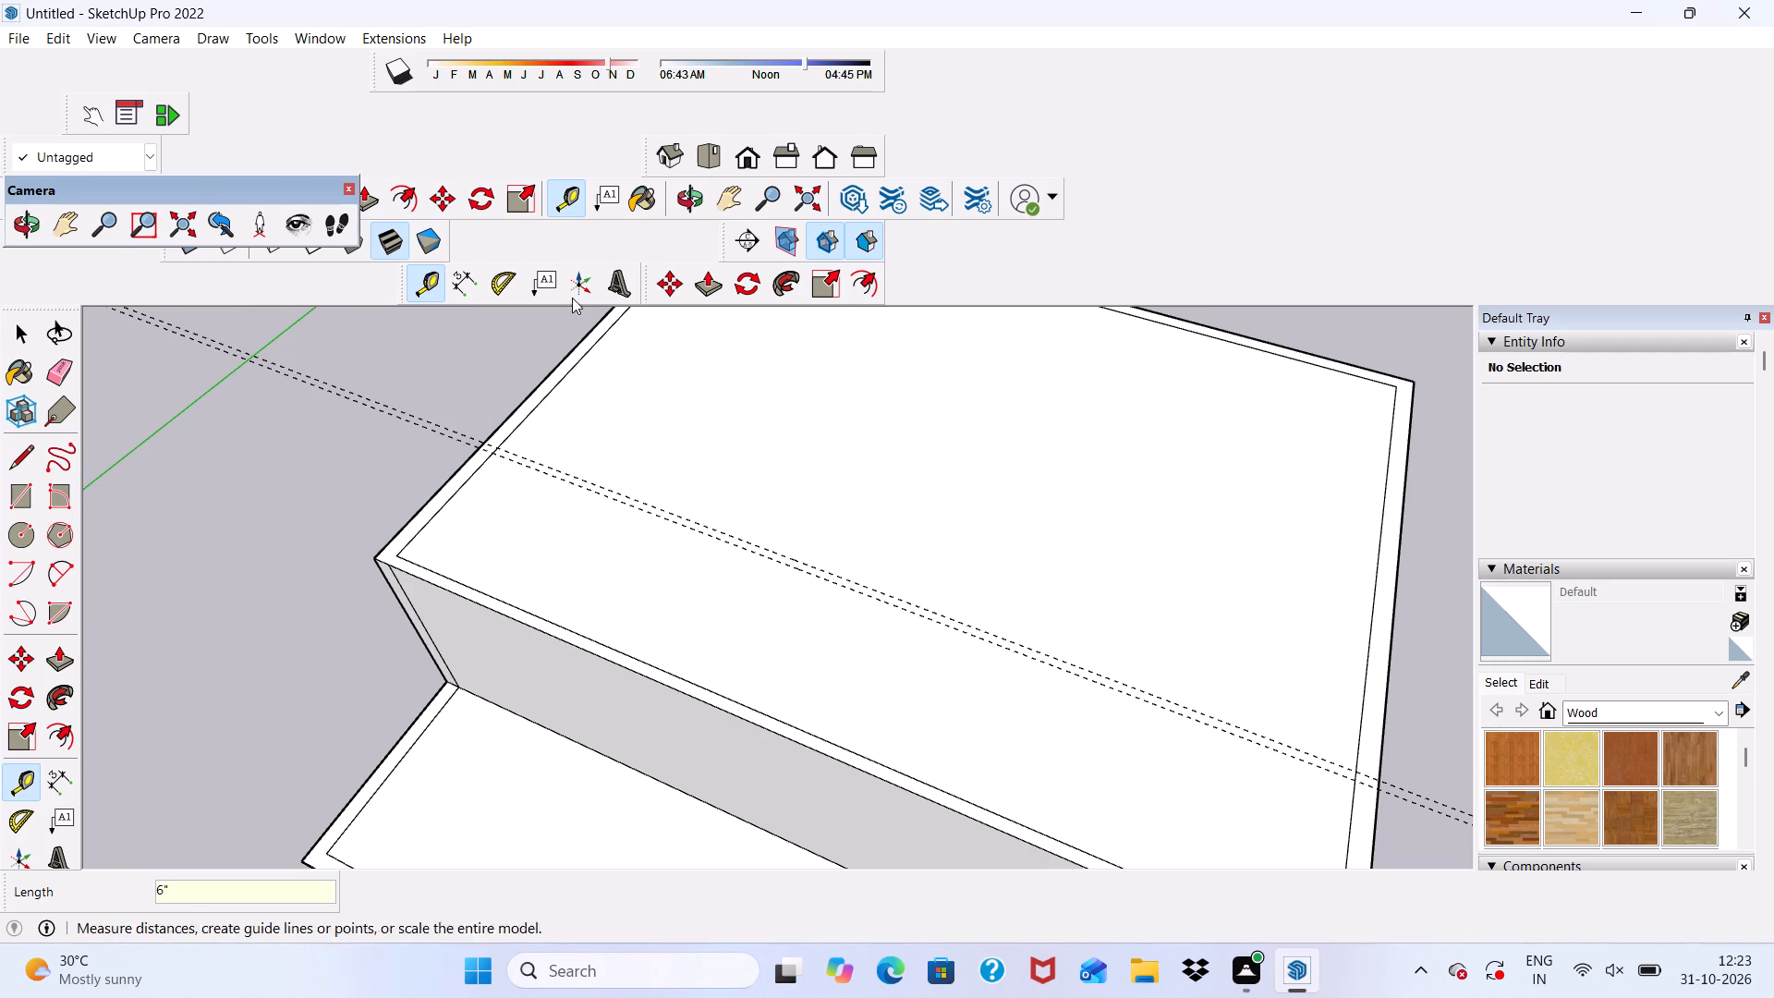
Draw a line along the guides across the block's top face with the Line tool.
{"action": "left_click", "coordinate": [18, 462]}
{"action": "scroll", "coordinate": [597, 548], "scroll_direction": "down", "scroll_amount": 4}
{"action": "middle_click_drag", "start_coordinate": [671, 563], "coordinate": [801, 667]}
{"action": "scroll", "coordinate": [591, 652], "scroll_direction": "up", "scroll_amount": 7}
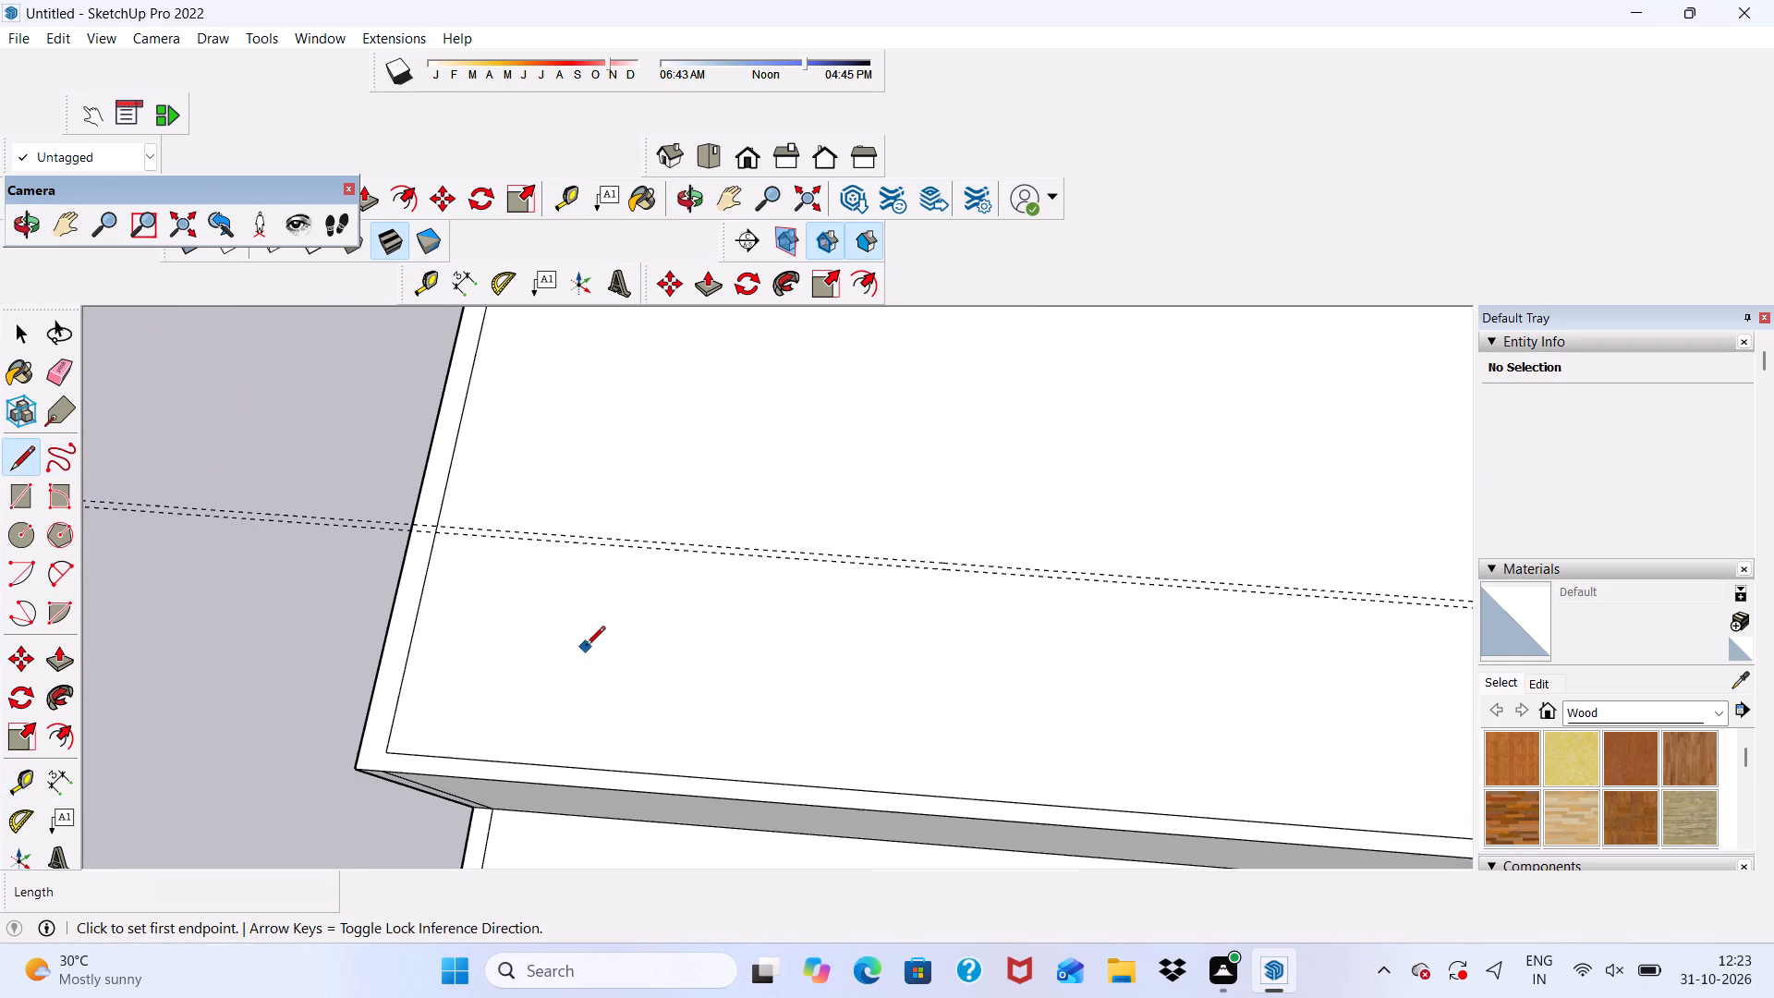
{"action": "scroll", "coordinate": [482, 535], "scroll_direction": "up", "scroll_amount": 7}
{"action": "scroll", "coordinate": [445, 589], "scroll_direction": "down", "scroll_amount": 1}
{"action": "middle_click_drag", "start_coordinate": [424, 615], "coordinate": [1275, 154]}
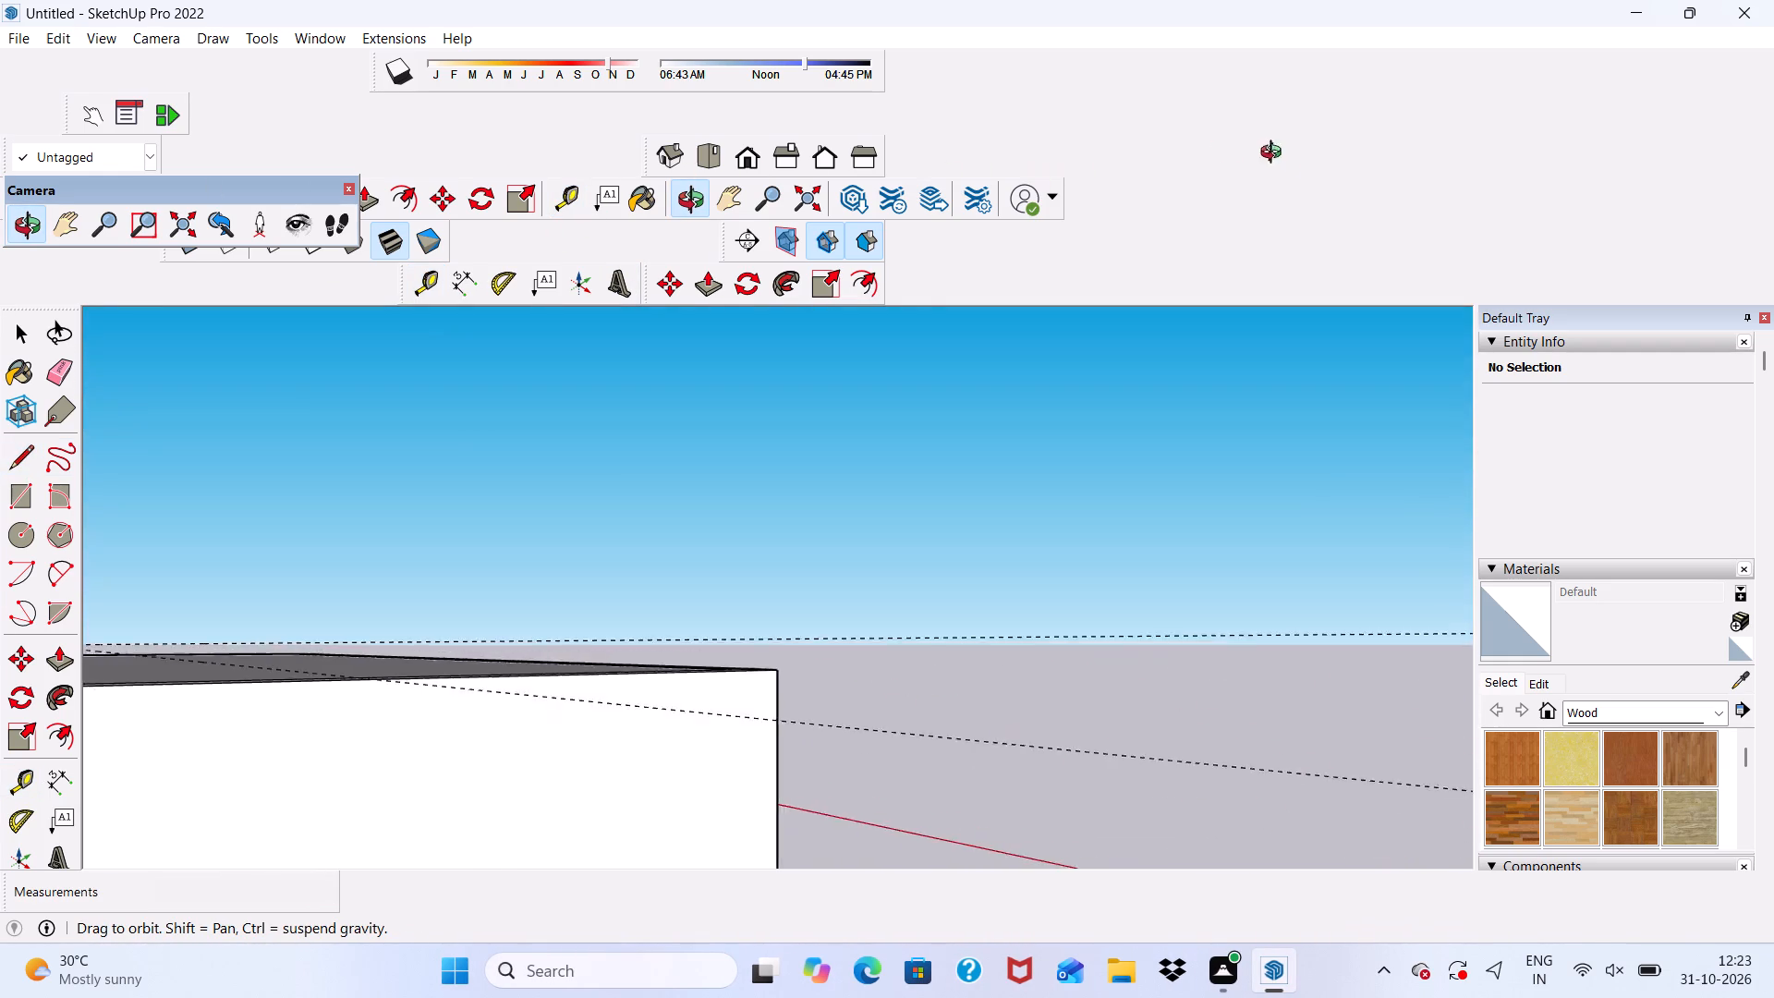
{"action": "middle_click_drag", "start_coordinate": [1275, 154], "coordinate": [807, 134]}
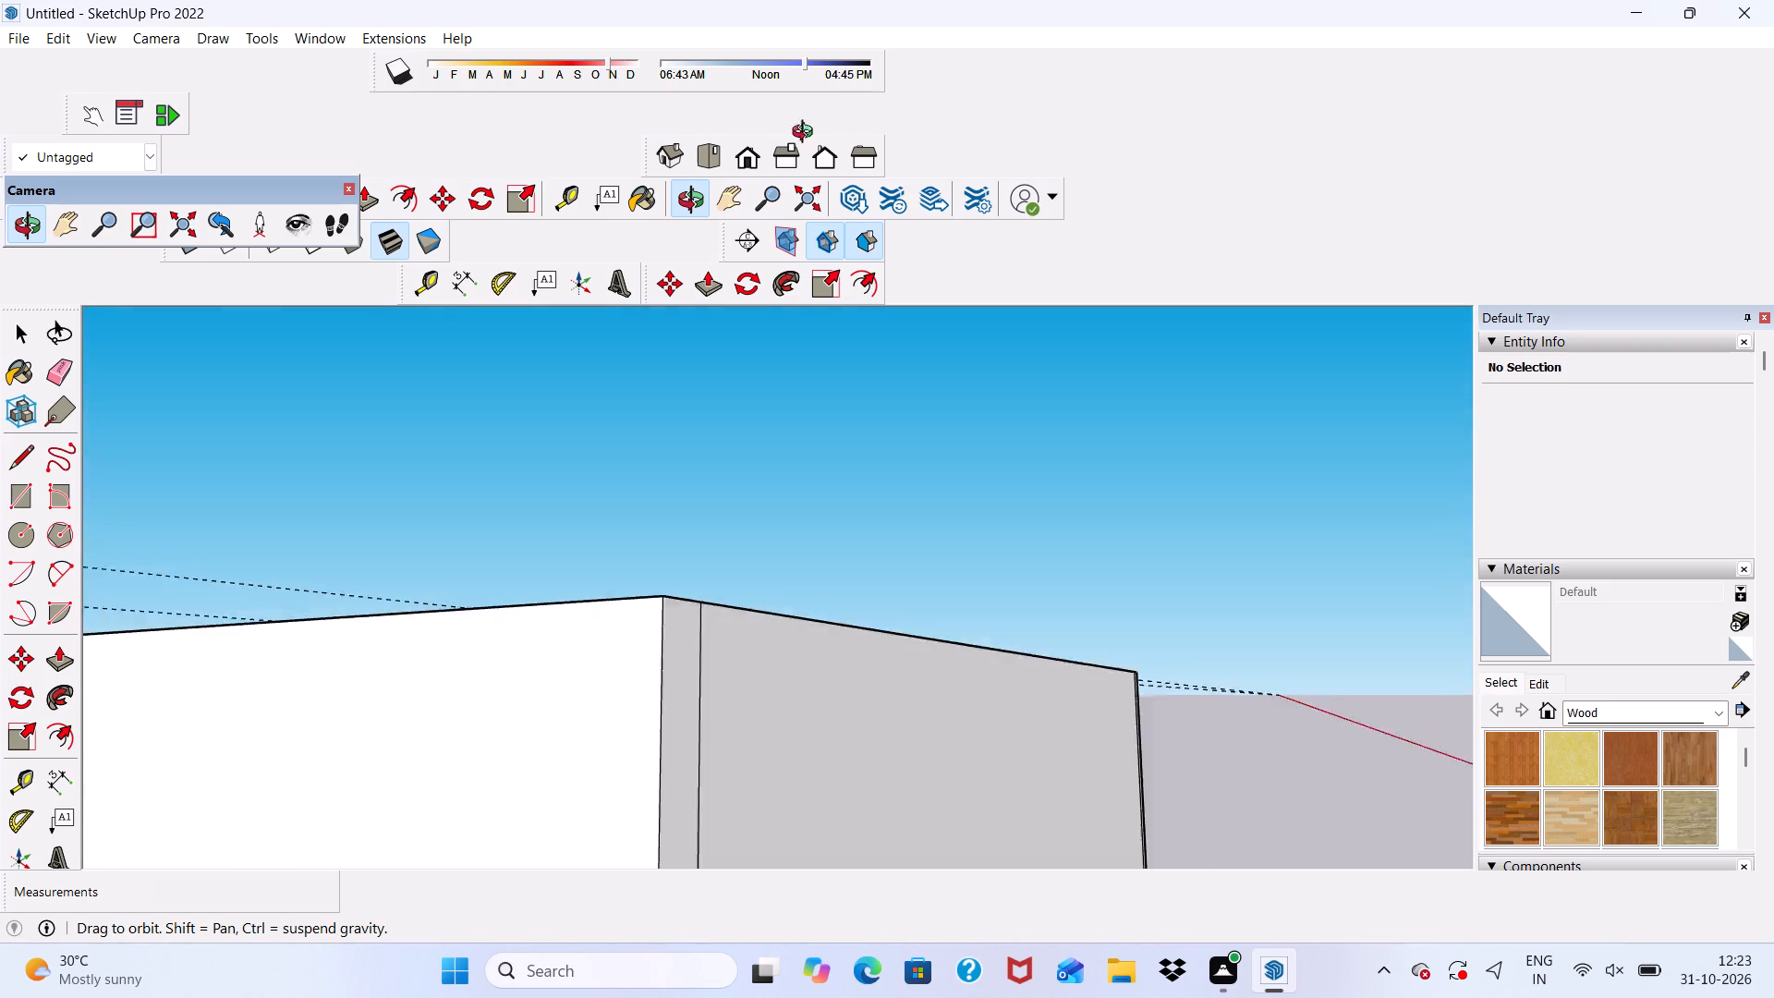
{"action": "middle_click_drag", "start_coordinate": [807, 134], "coordinate": [368, 298]}
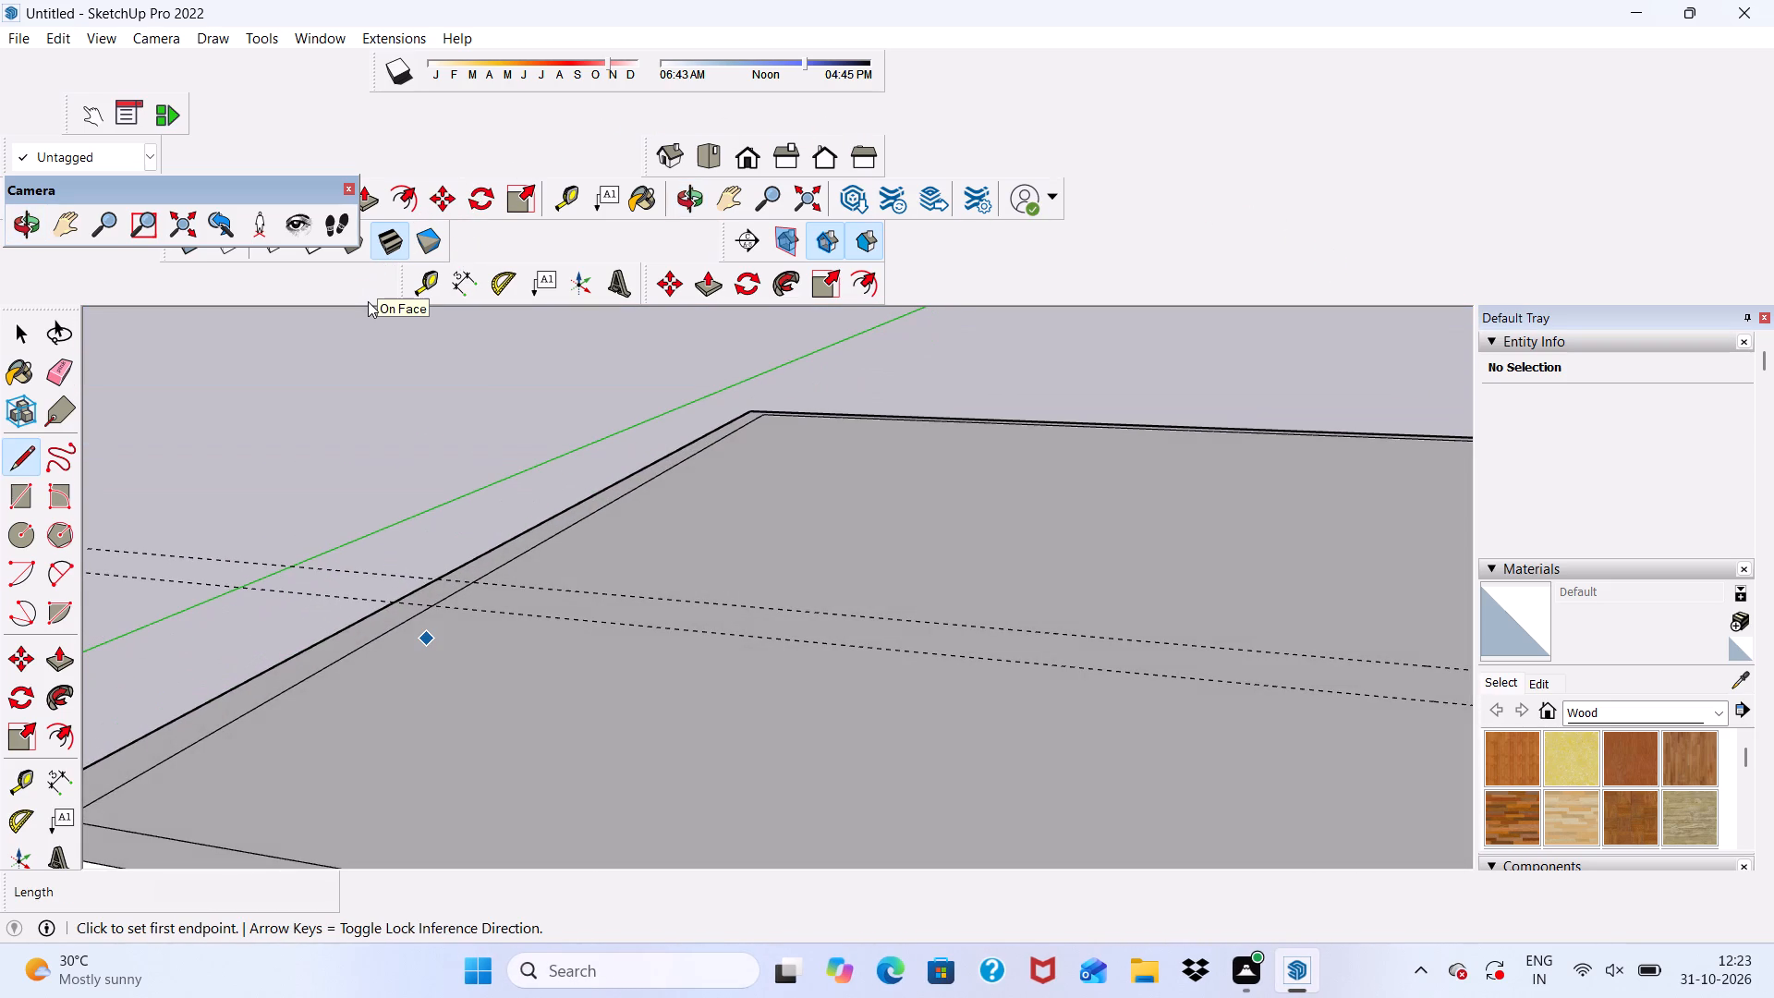
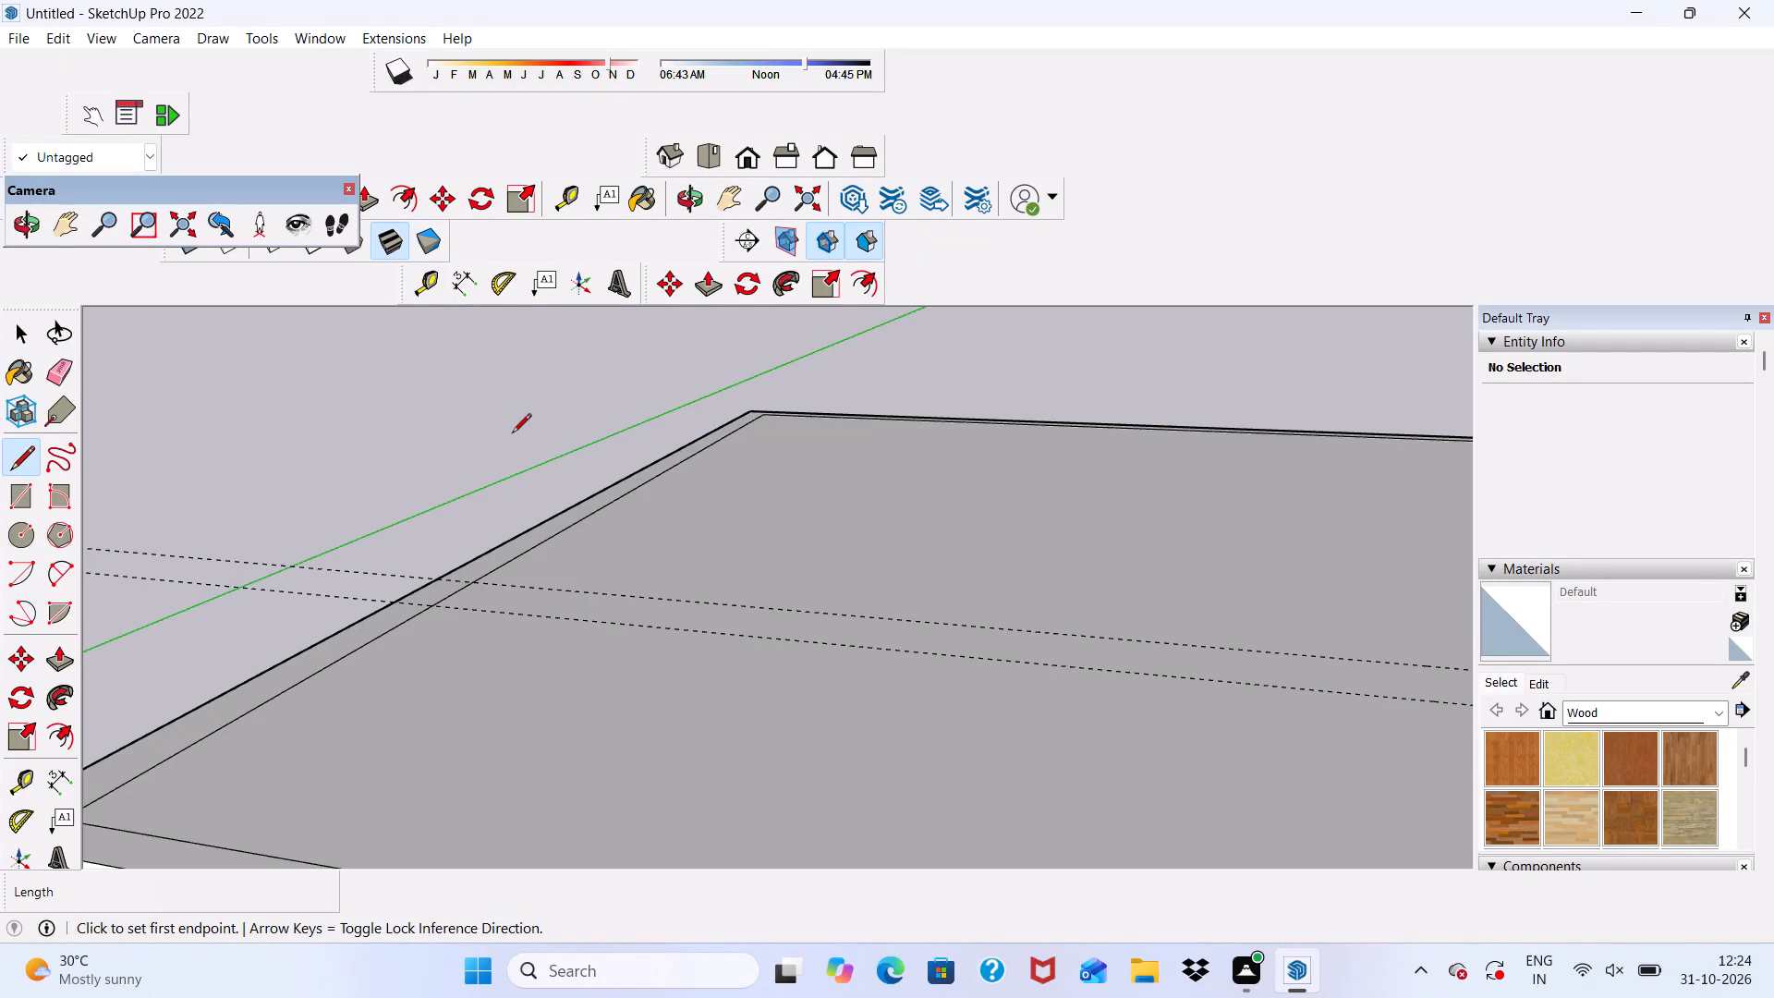
Undo the vertically offset guide and replace it with one 6" from the remaining guide, offset along the green axis on the block's top face.
{"action": "key", "text": "ctrl+z"}
{"action": "middle_click_drag", "start_coordinate": [553, 649], "coordinate": [111, 701]}
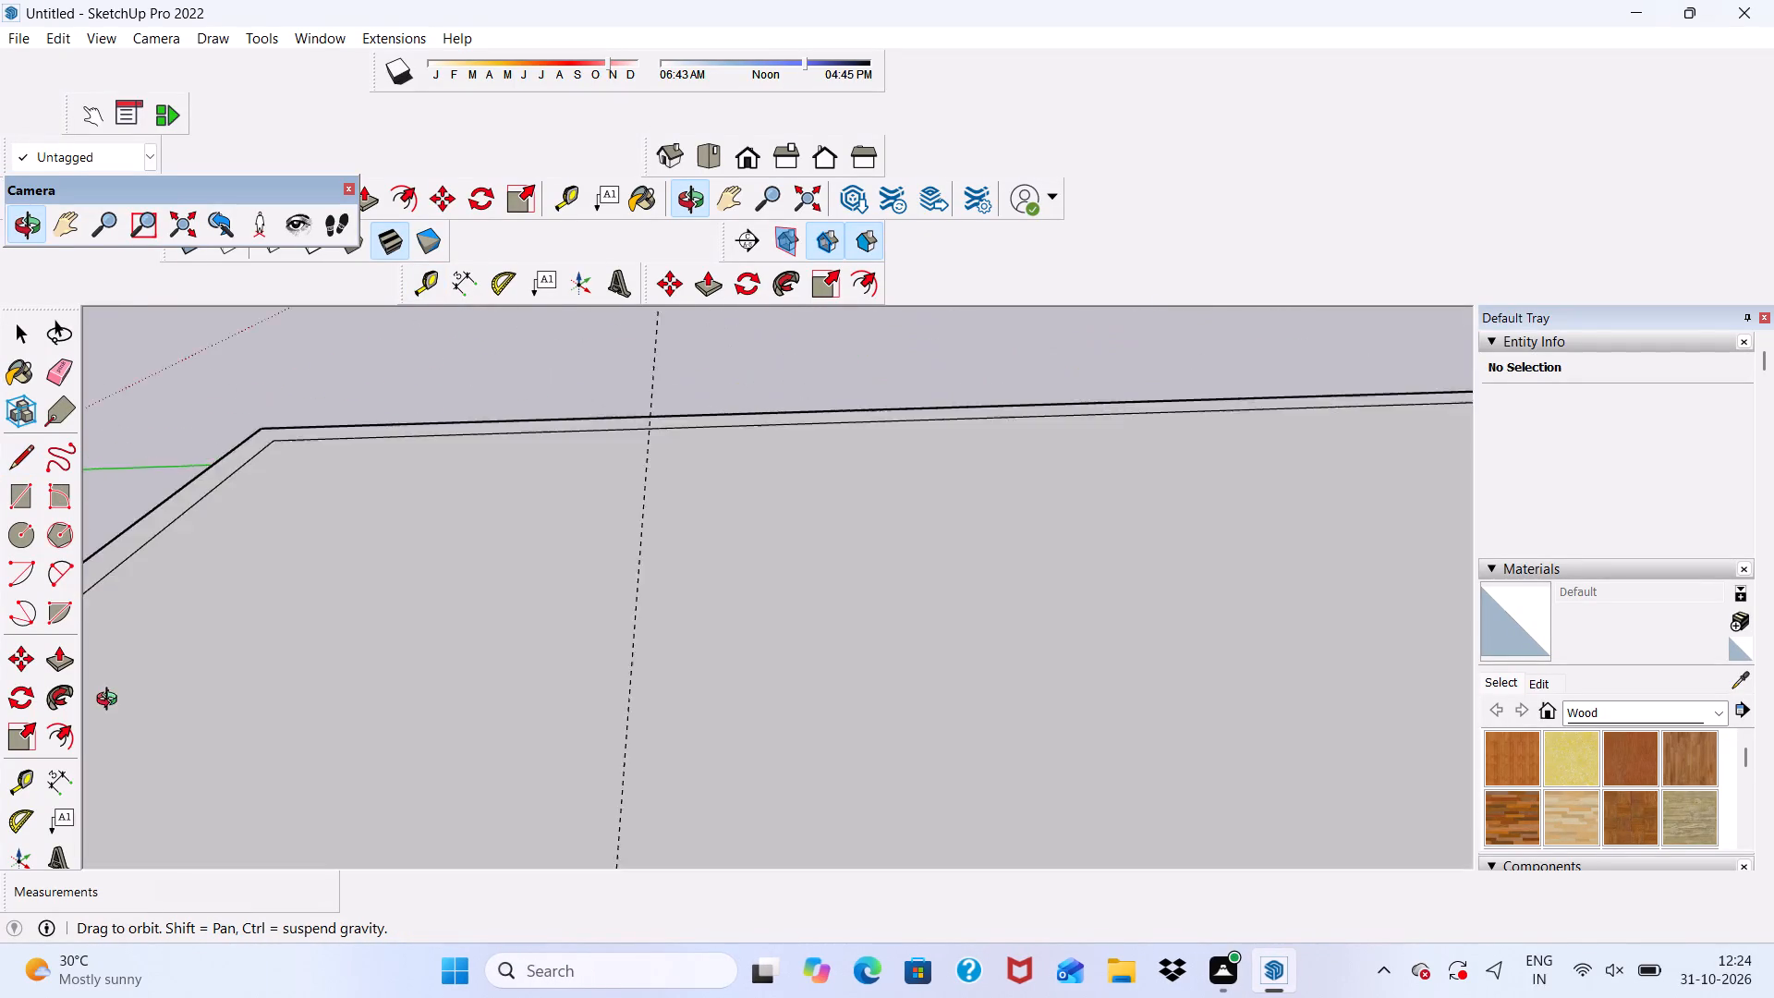
{"action": "middle_click_drag", "start_coordinate": [111, 701], "coordinate": [246, 590]}
{"action": "scroll", "coordinate": [845, 585], "scroll_direction": "up", "scroll_amount": 4}
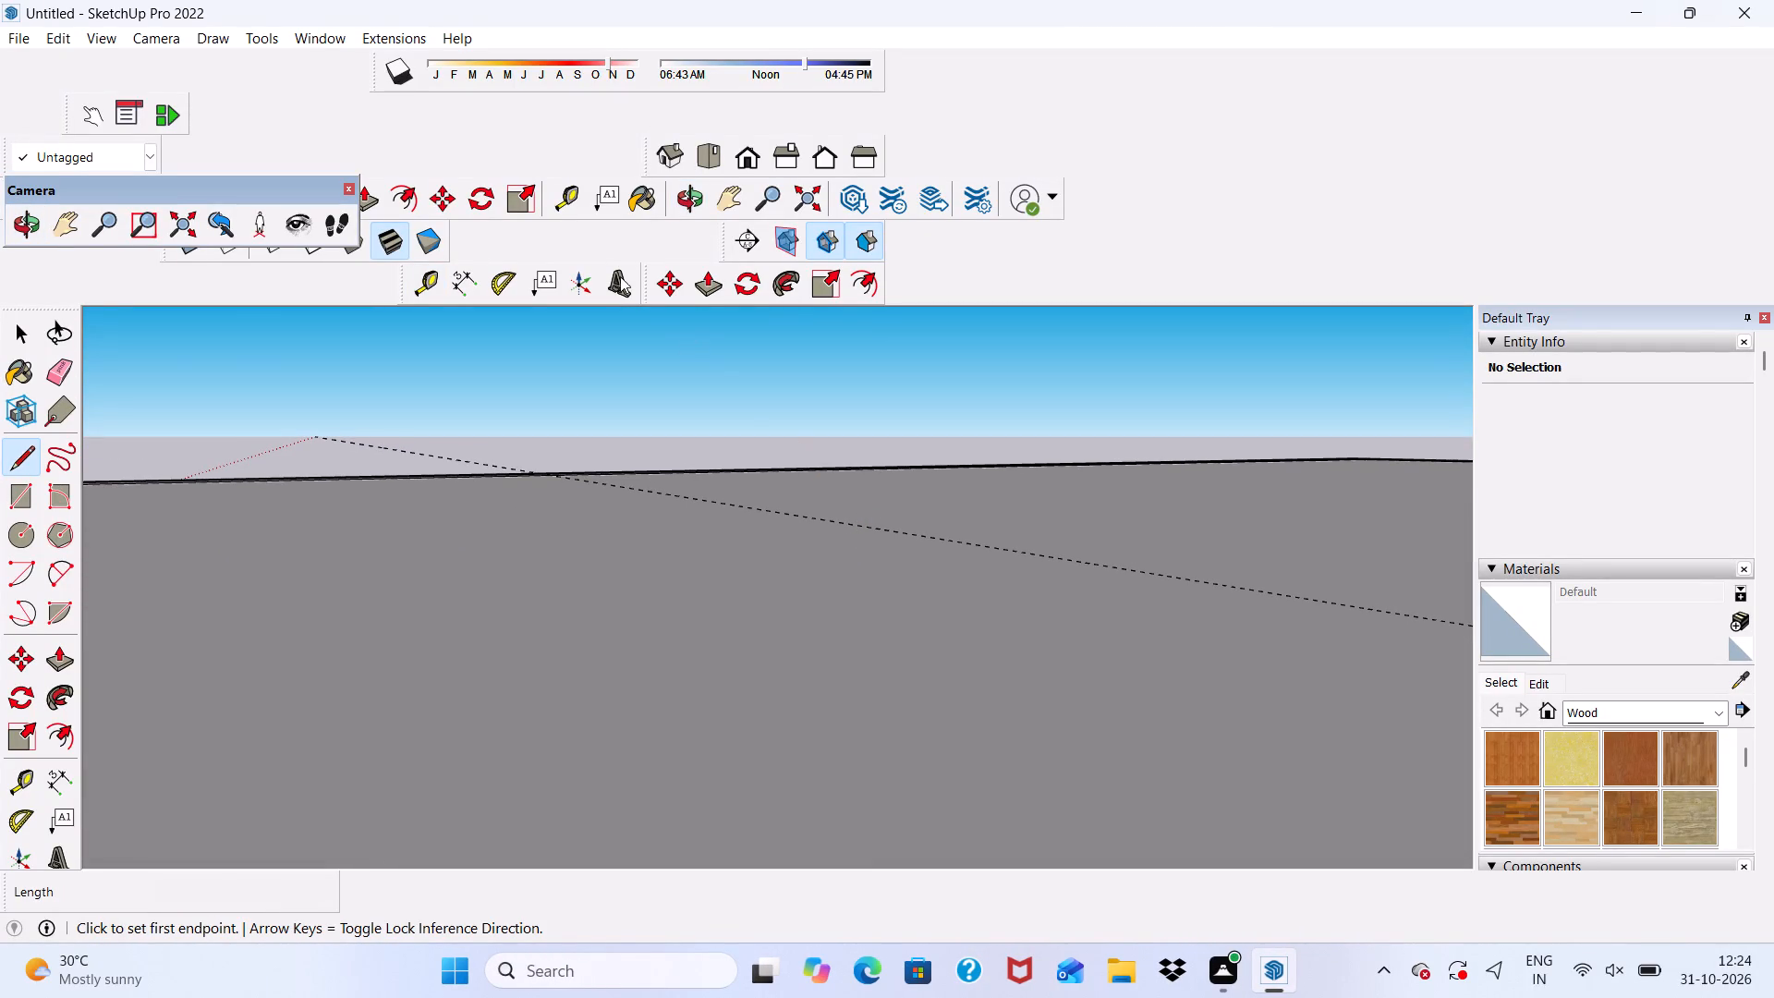
{"action": "key", "text": "space"}
{"action": "left_click", "coordinate": [418, 281]}
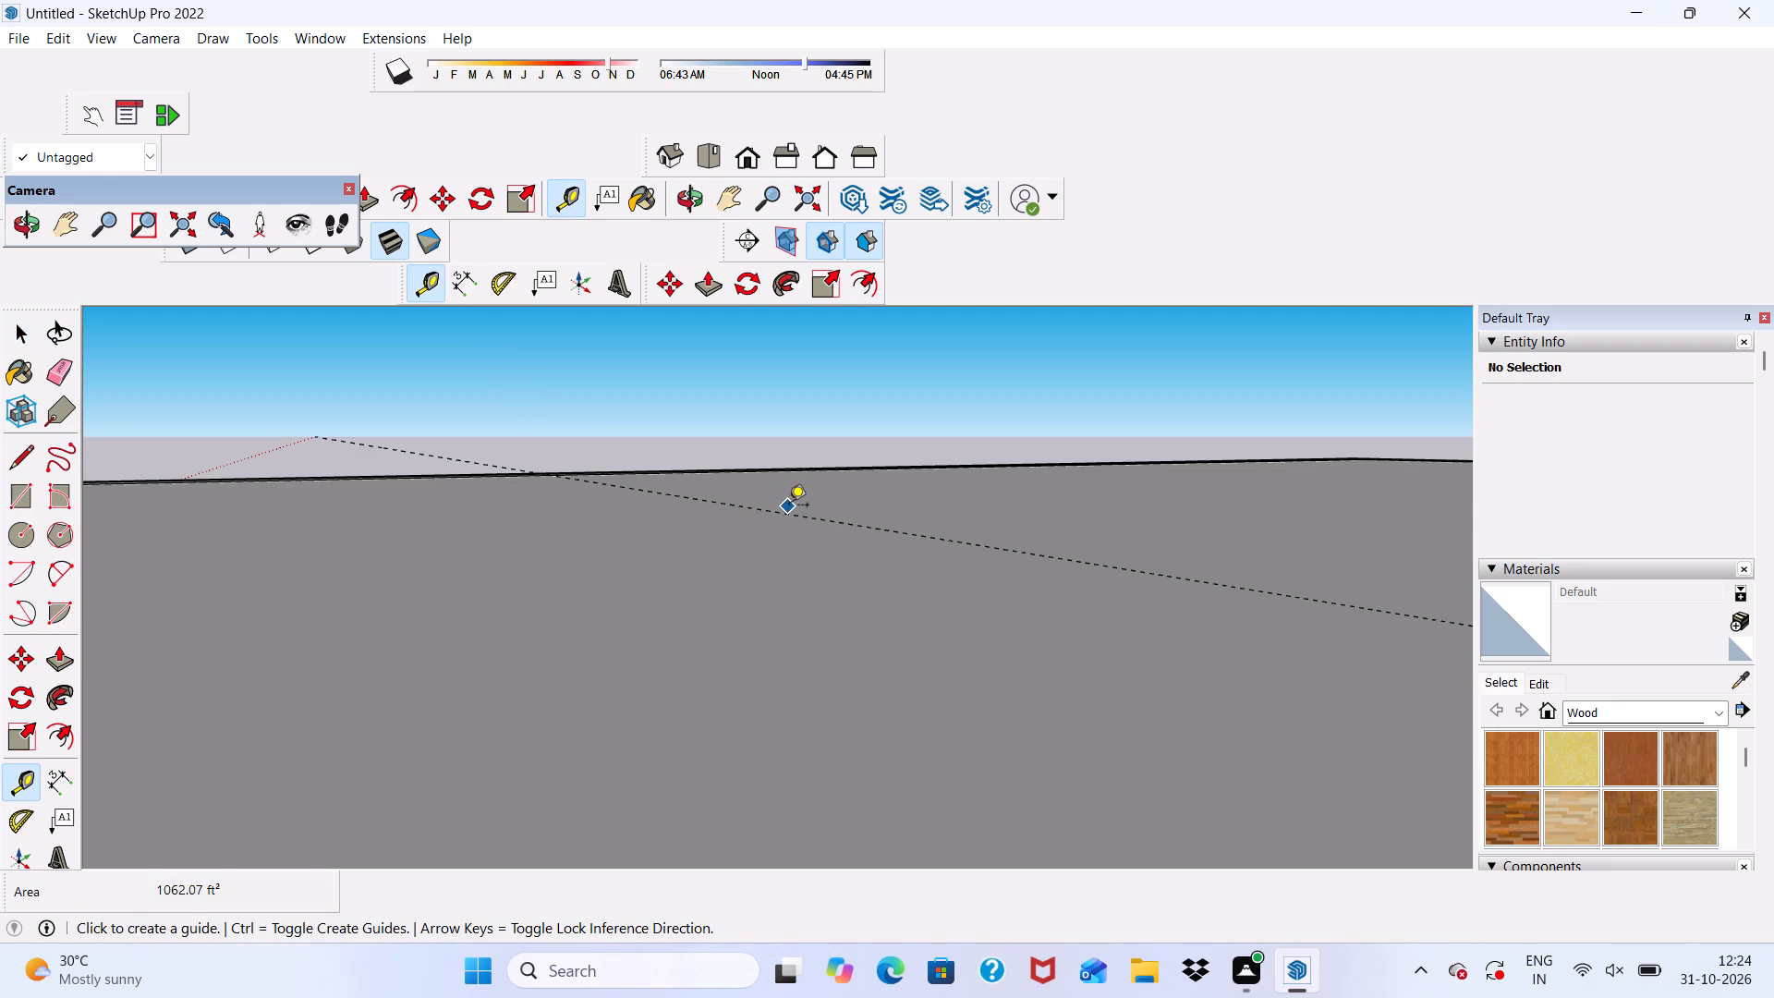
{"action": "left_click", "coordinate": [789, 514]}
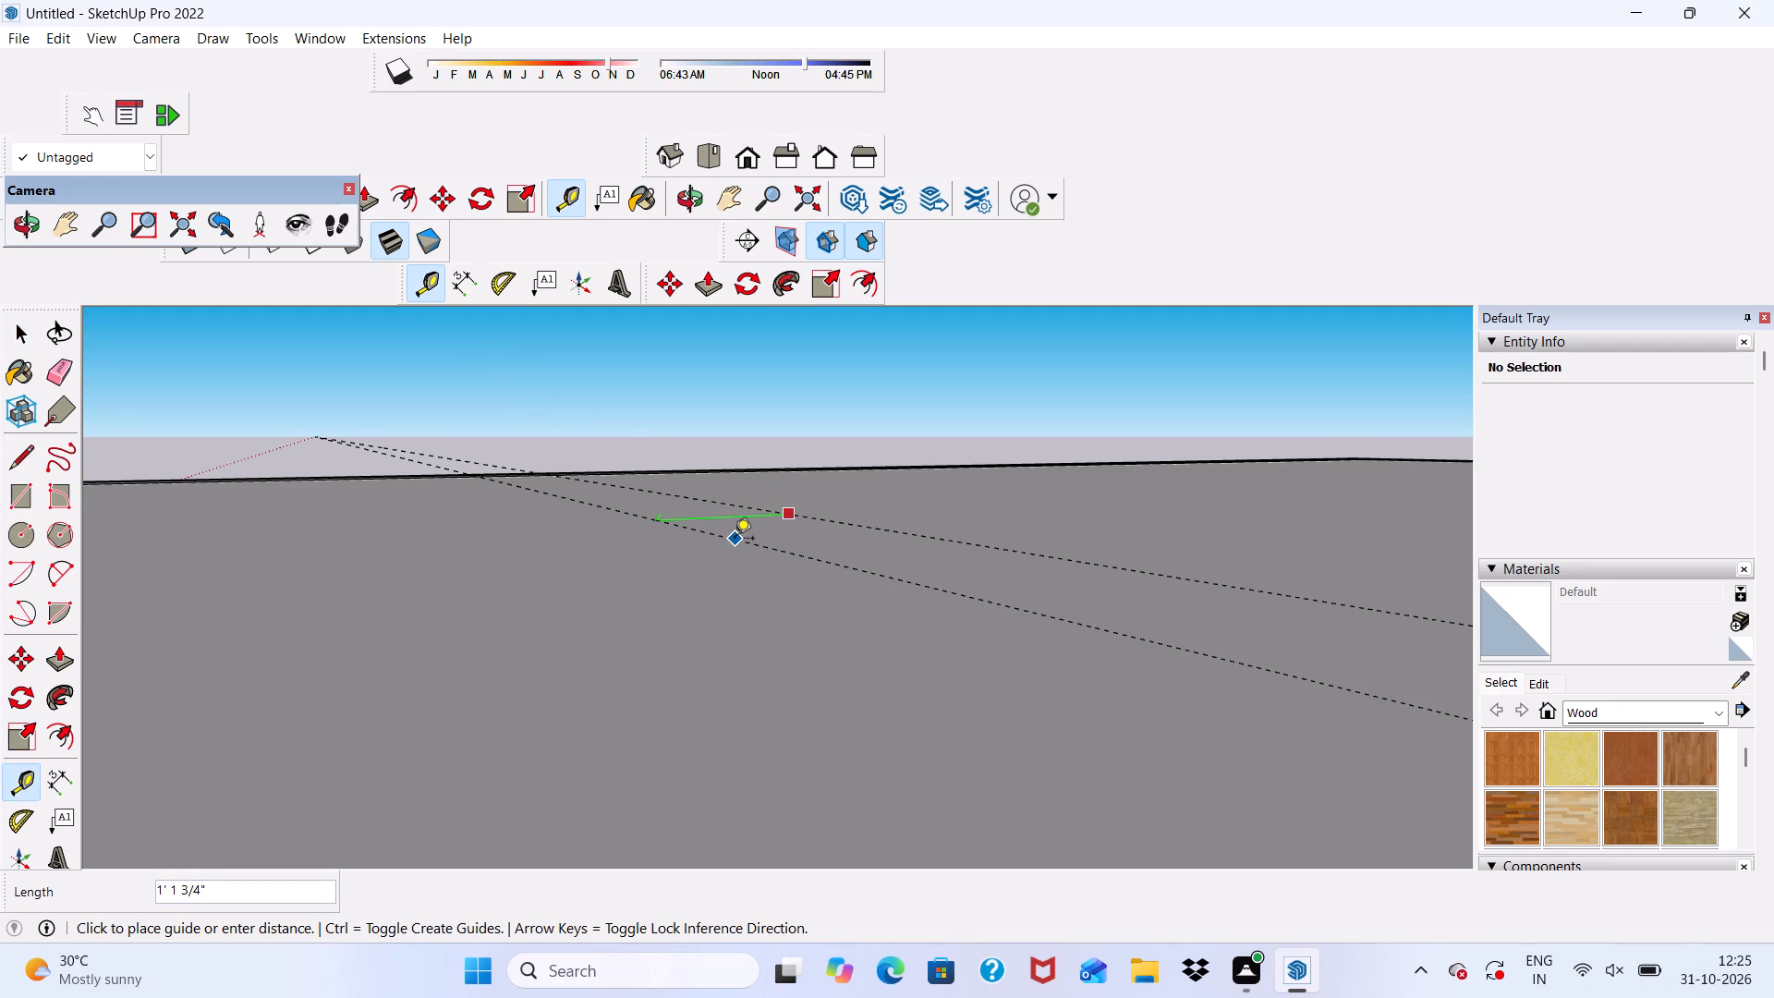
{"action": "key", "text": "6"}
{"action": "key", "text": "shift+quotedbl"}
{"action": "key", "text": "Return"}
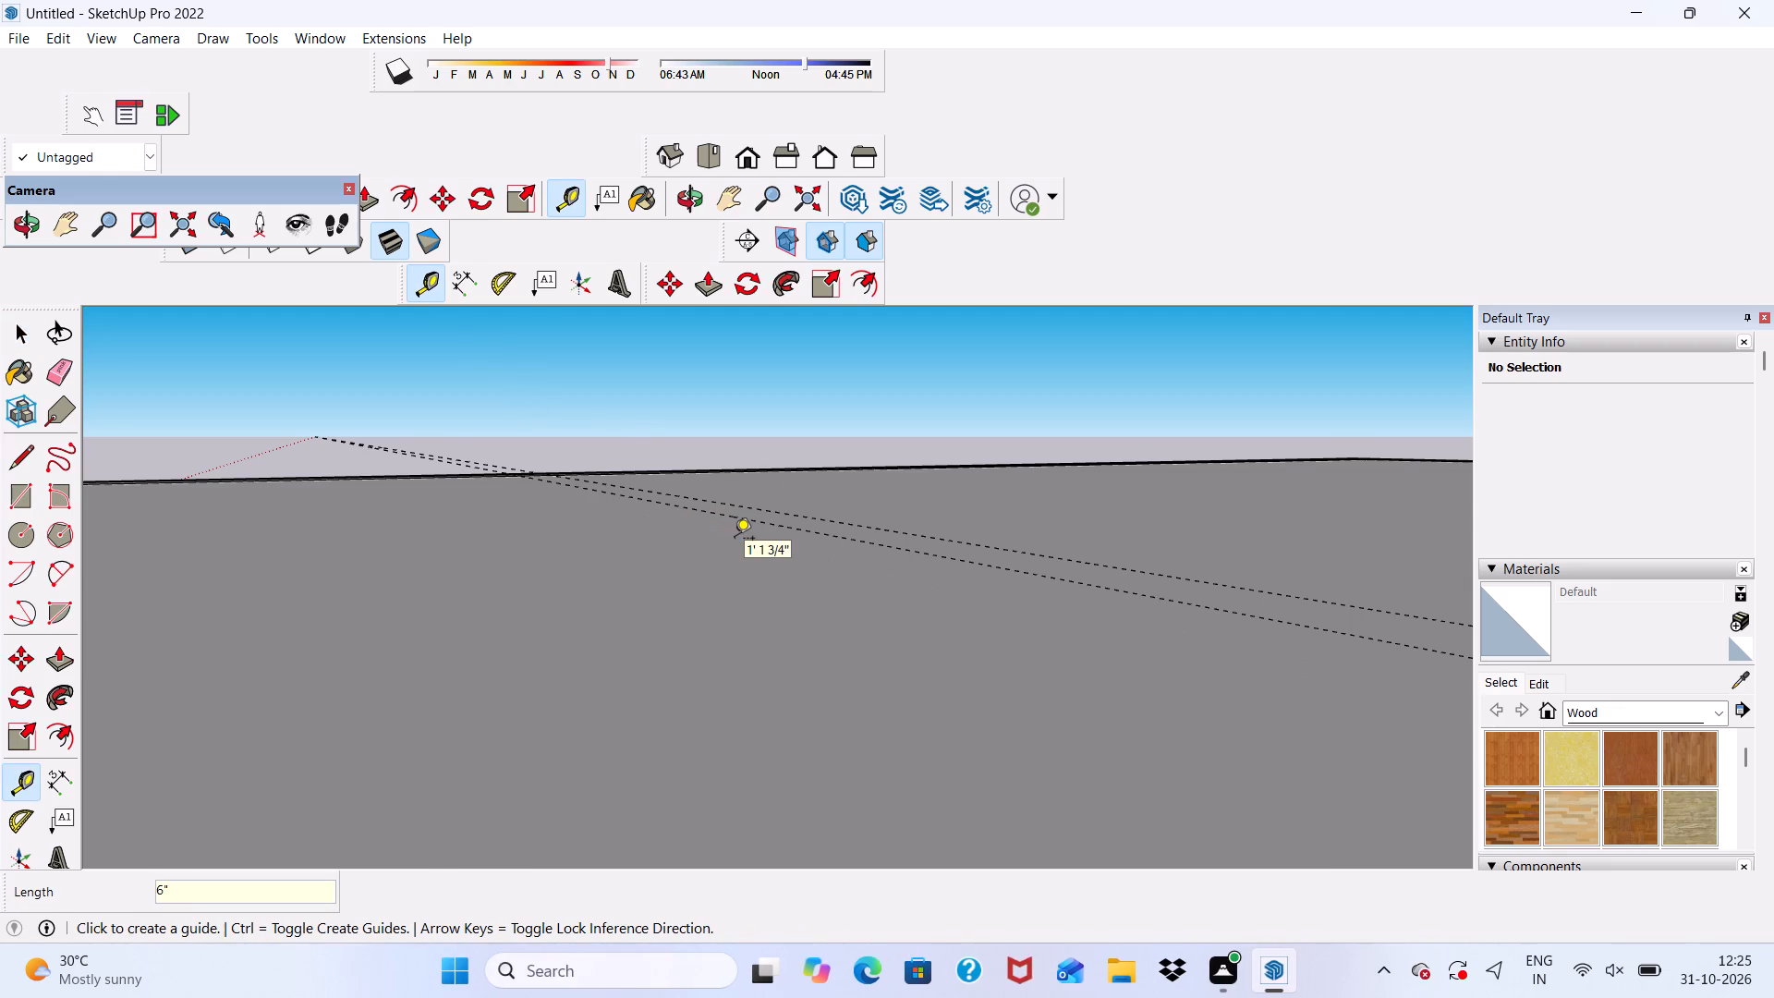
{"action": "key", "text": "space"}
Draw a line about 38' long along the rear guide, between the outer edges of the block's top face.
{"action": "scroll", "coordinate": [735, 540], "scroll_direction": "down", "scroll_amount": 4}
{"action": "middle_click_drag", "start_coordinate": [786, 551], "coordinate": [832, 643]}
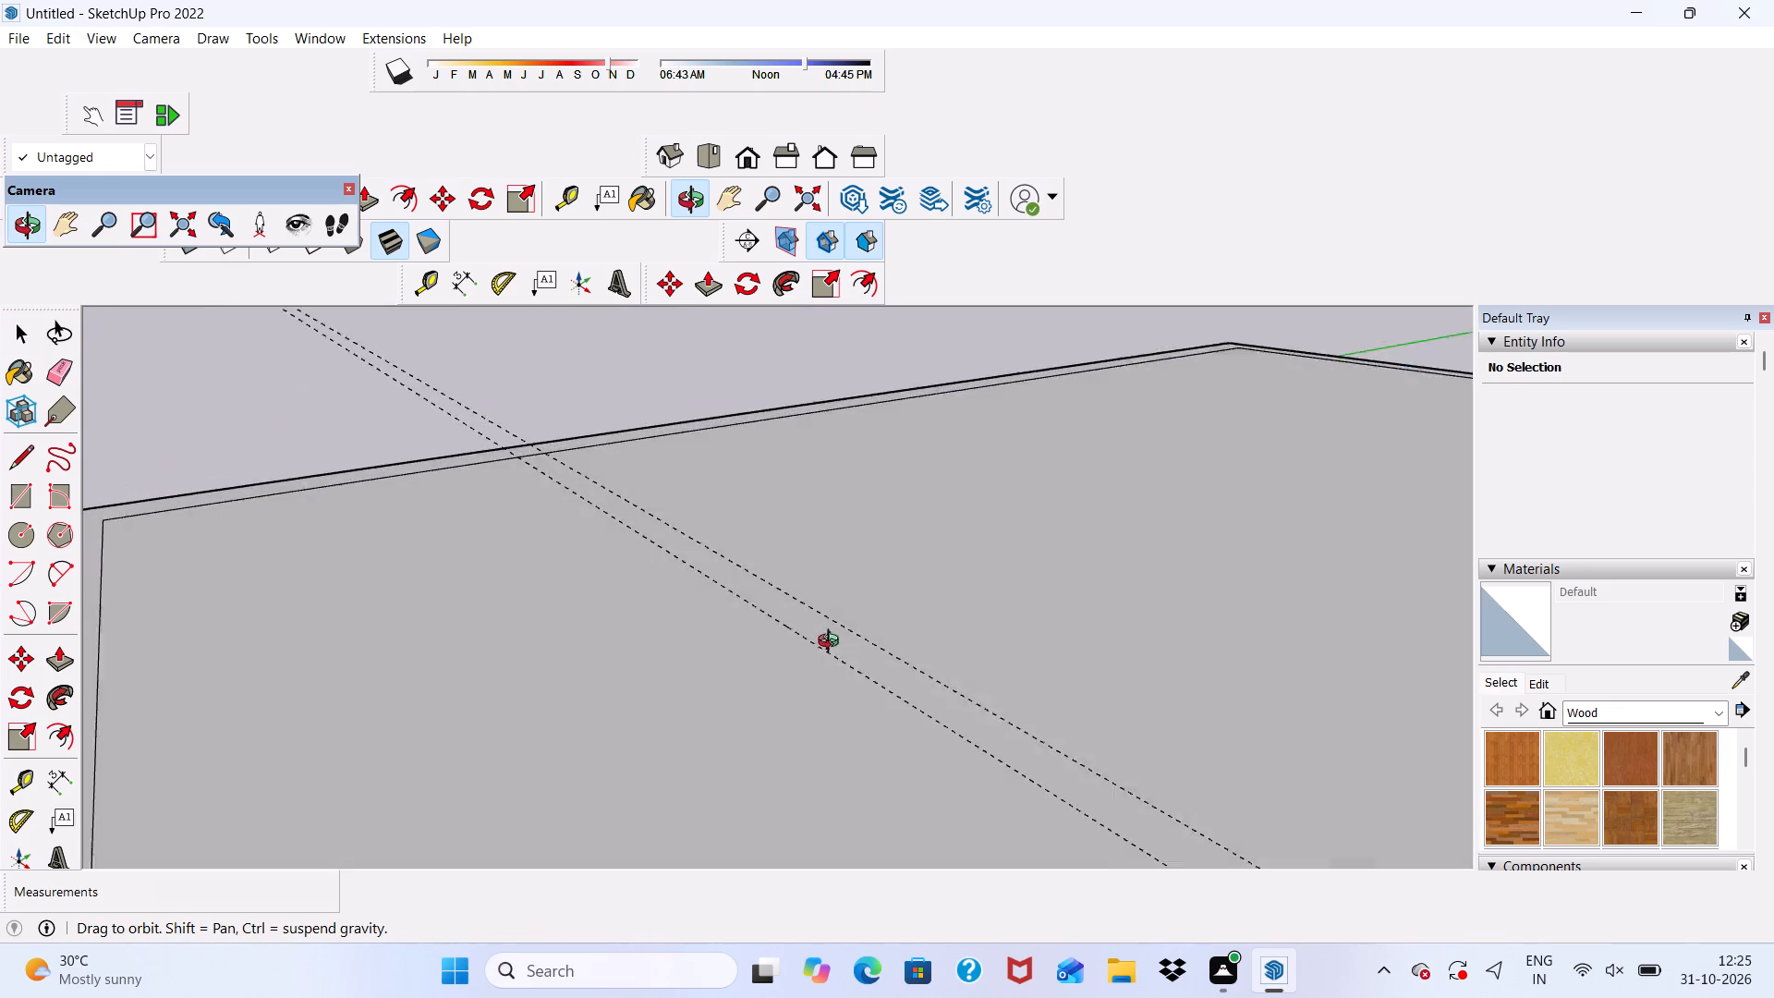
{"action": "middle_click_drag", "start_coordinate": [832, 643], "coordinate": [1409, 545]}
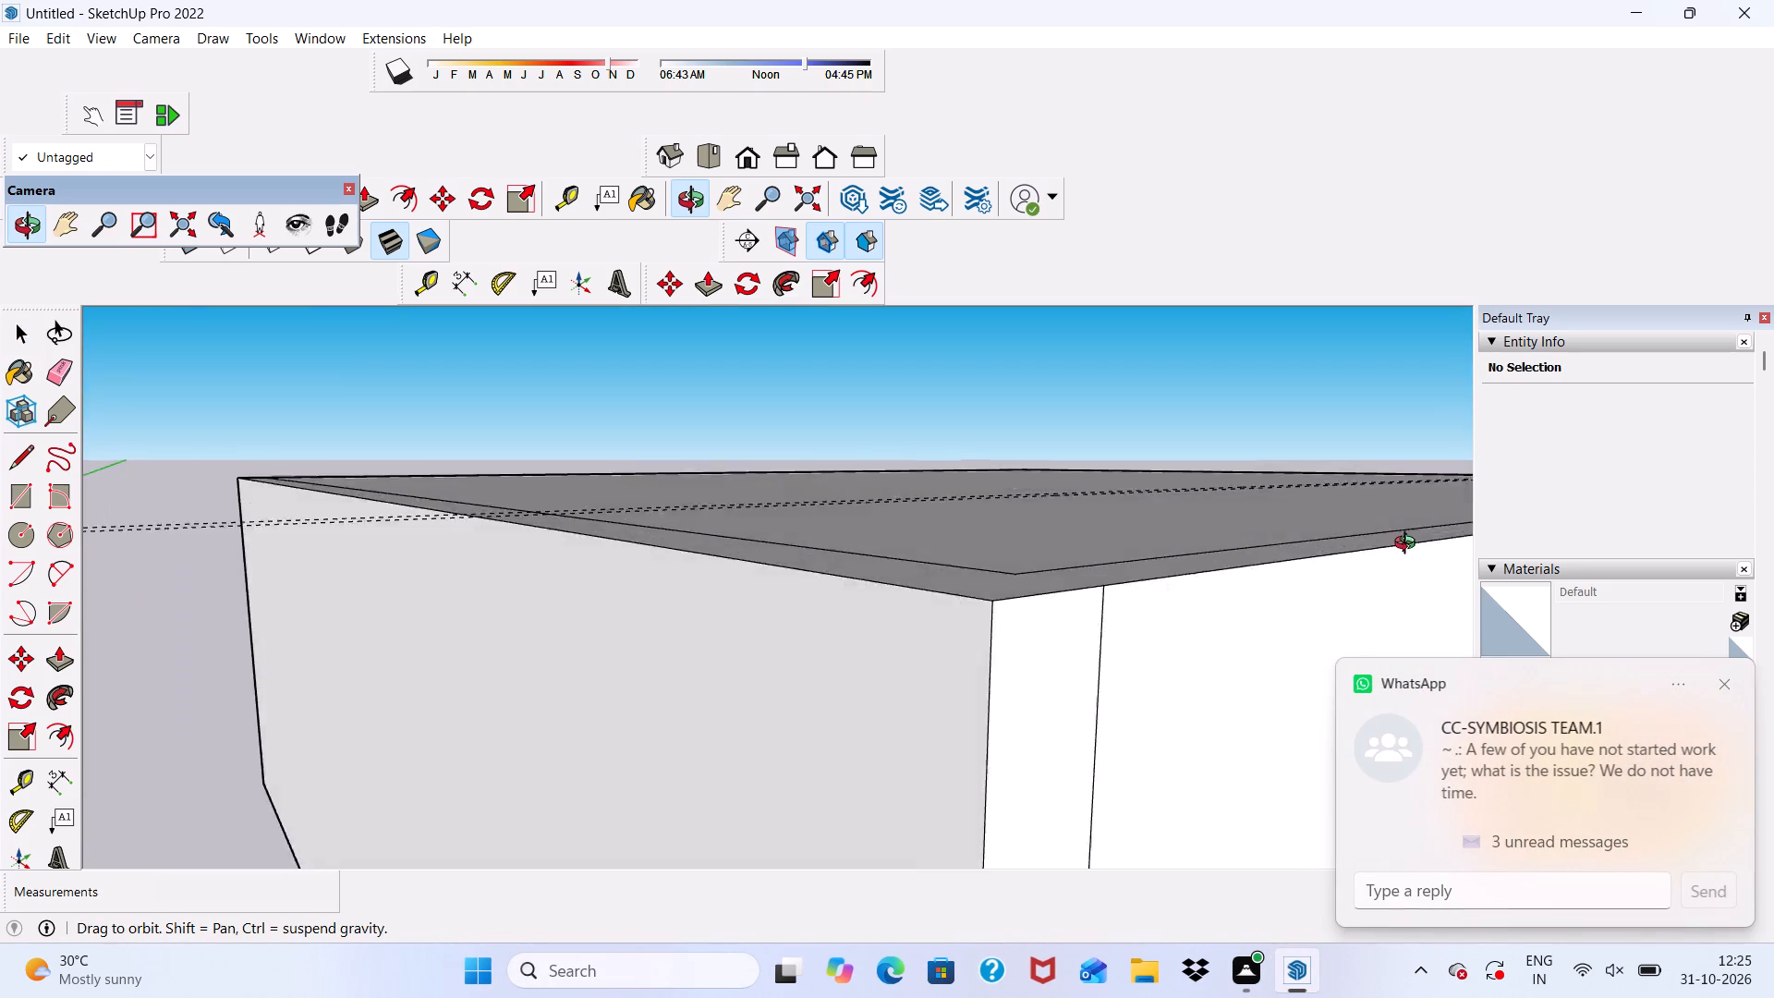
{"action": "middle_click_drag", "start_coordinate": [1409, 545], "coordinate": [1191, 675]}
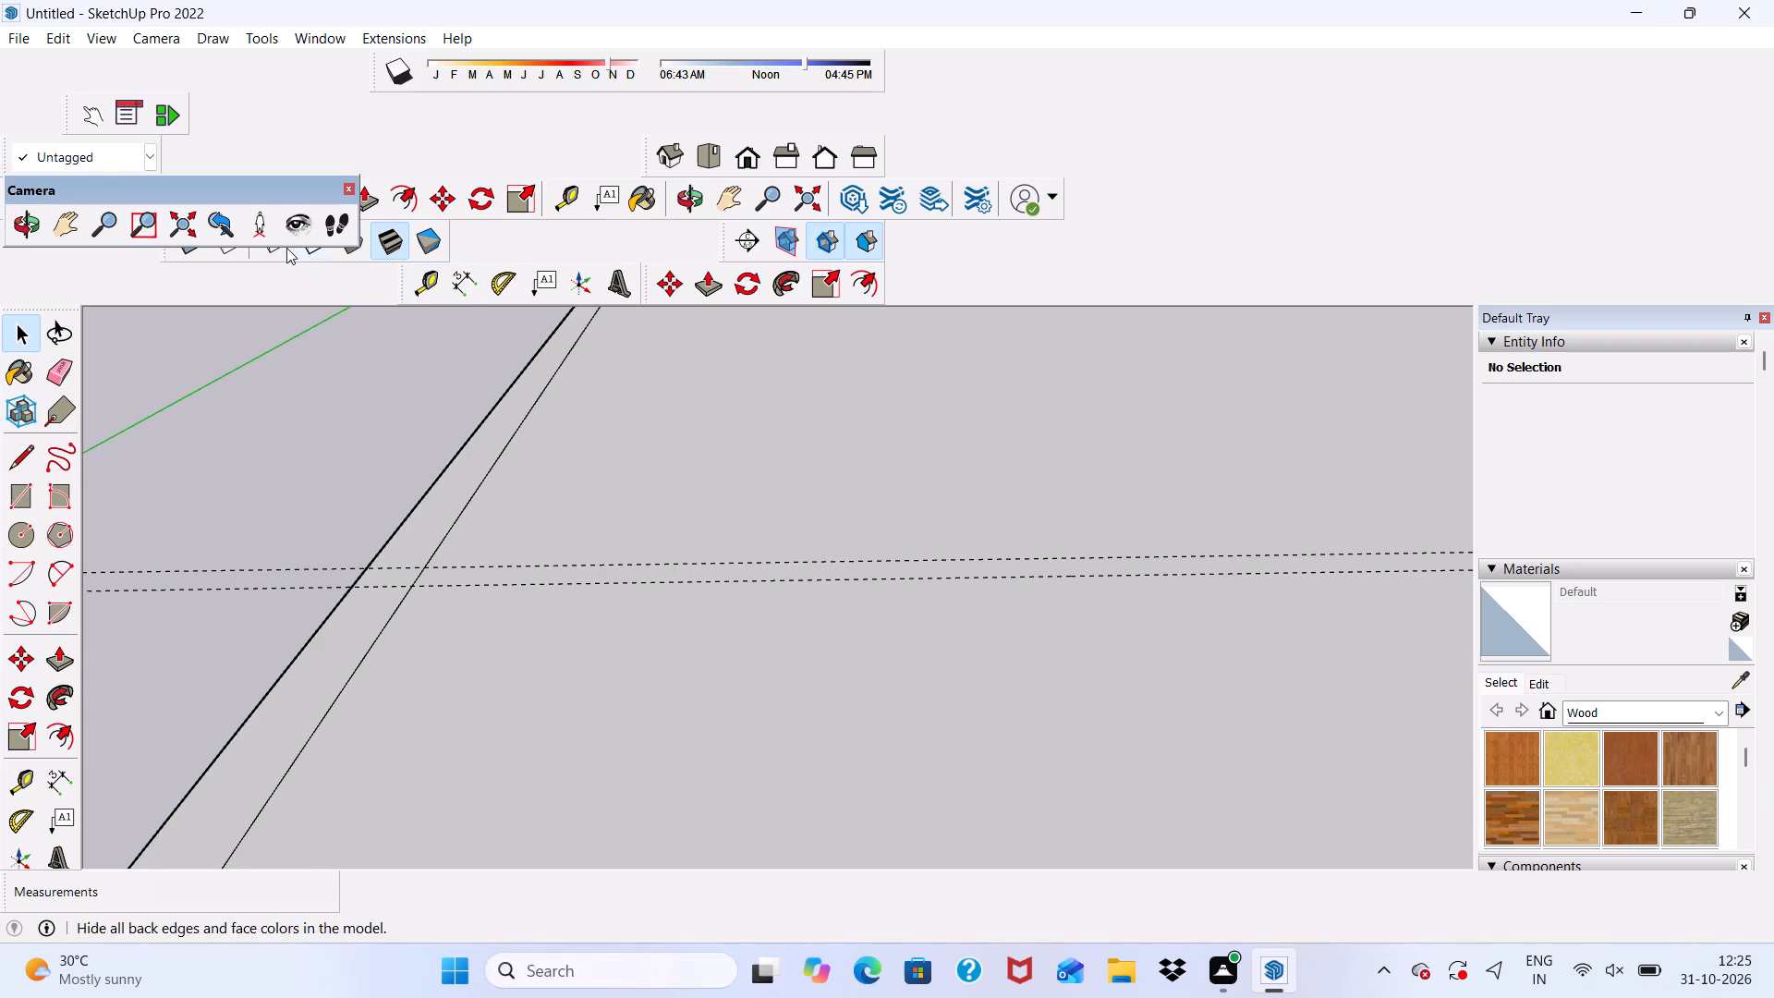
{"action": "left_click", "coordinate": [23, 444]}
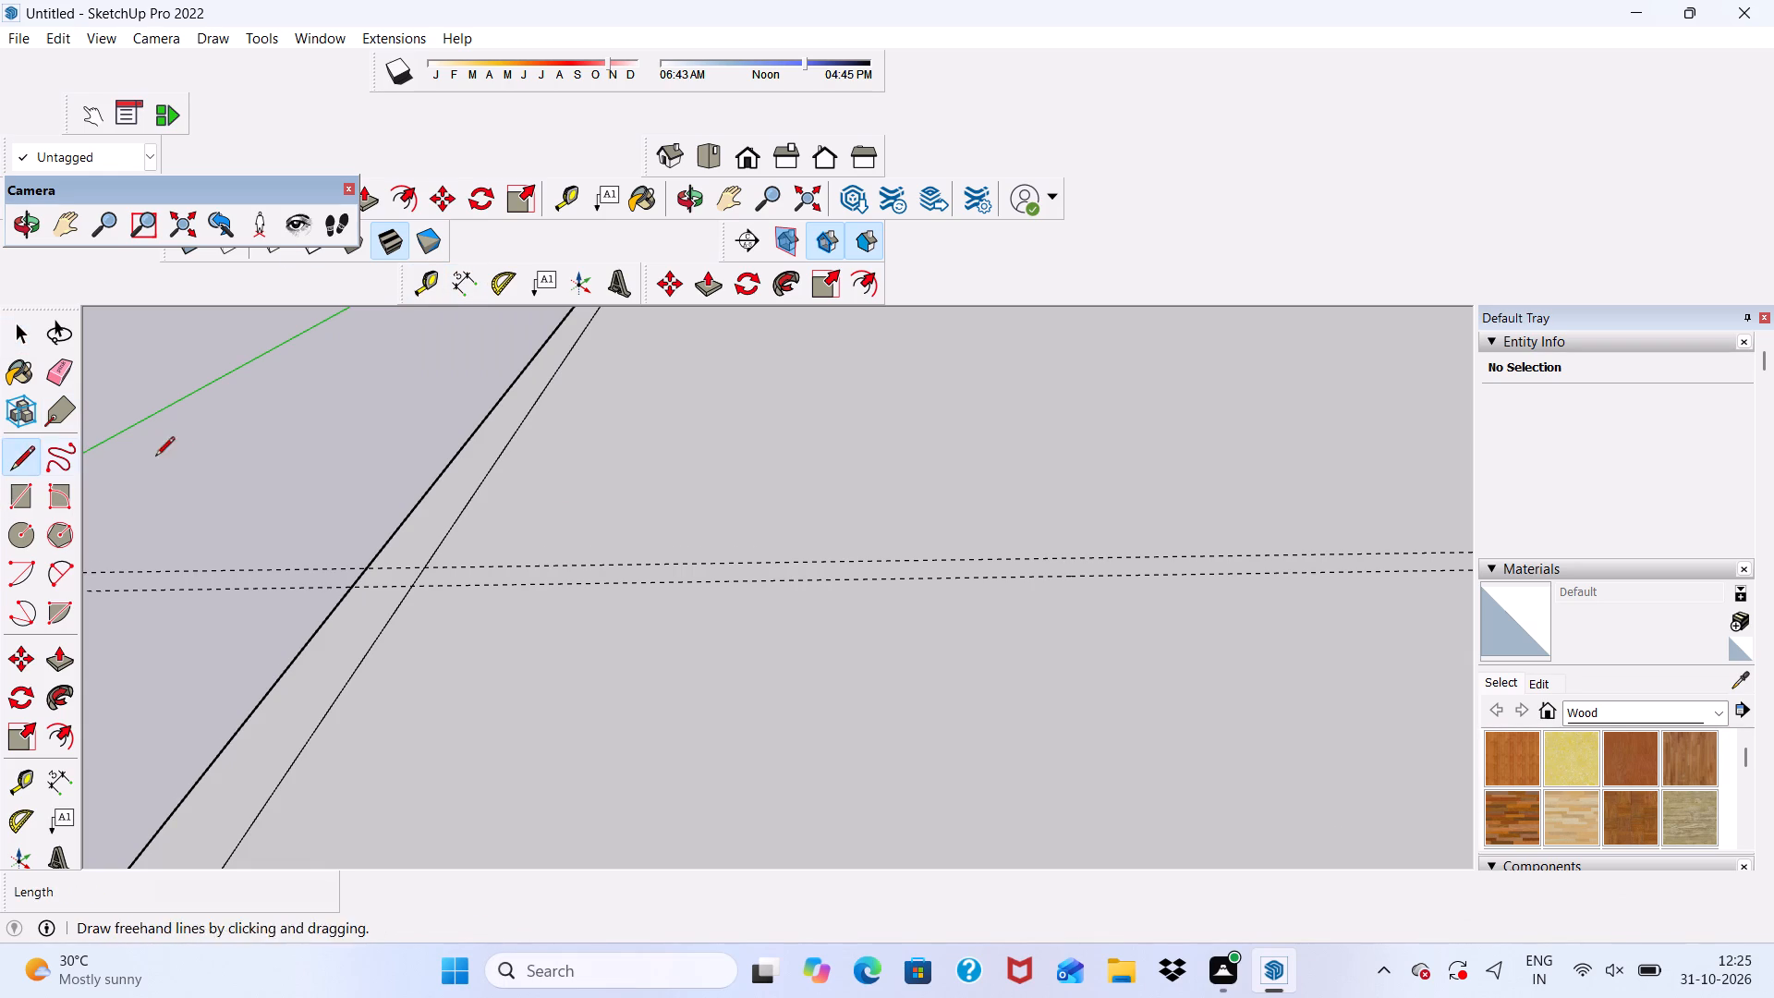
{"action": "scroll", "coordinate": [411, 492], "scroll_direction": "down", "scroll_amount": 4}
{"action": "middle_click_drag", "start_coordinate": [612, 515], "coordinate": [560, 607]}
{"action": "scroll", "coordinate": [395, 601], "scroll_direction": "up", "scroll_amount": 7}
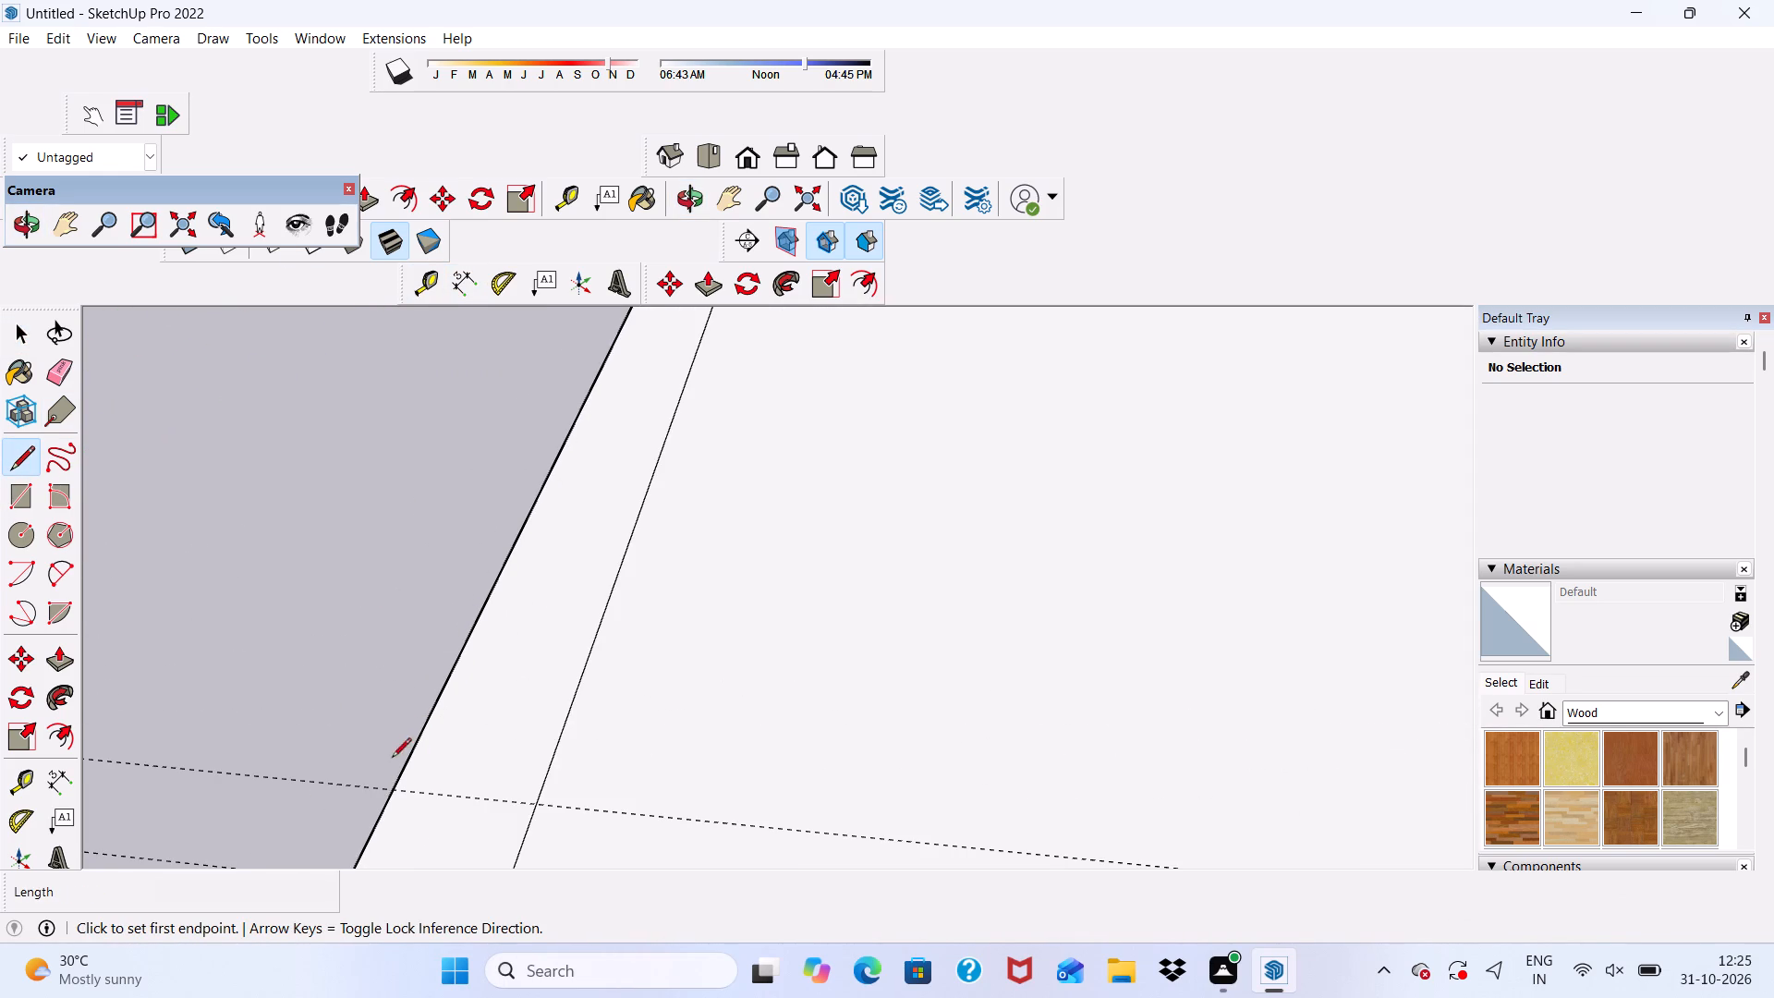
{"action": "left_click", "coordinate": [392, 791]}
{"action": "scroll", "coordinate": [310, 706], "scroll_direction": "down", "scroll_amount": 6}
{"action": "scroll", "coordinate": [251, 540], "scroll_direction": "down", "scroll_amount": 6}
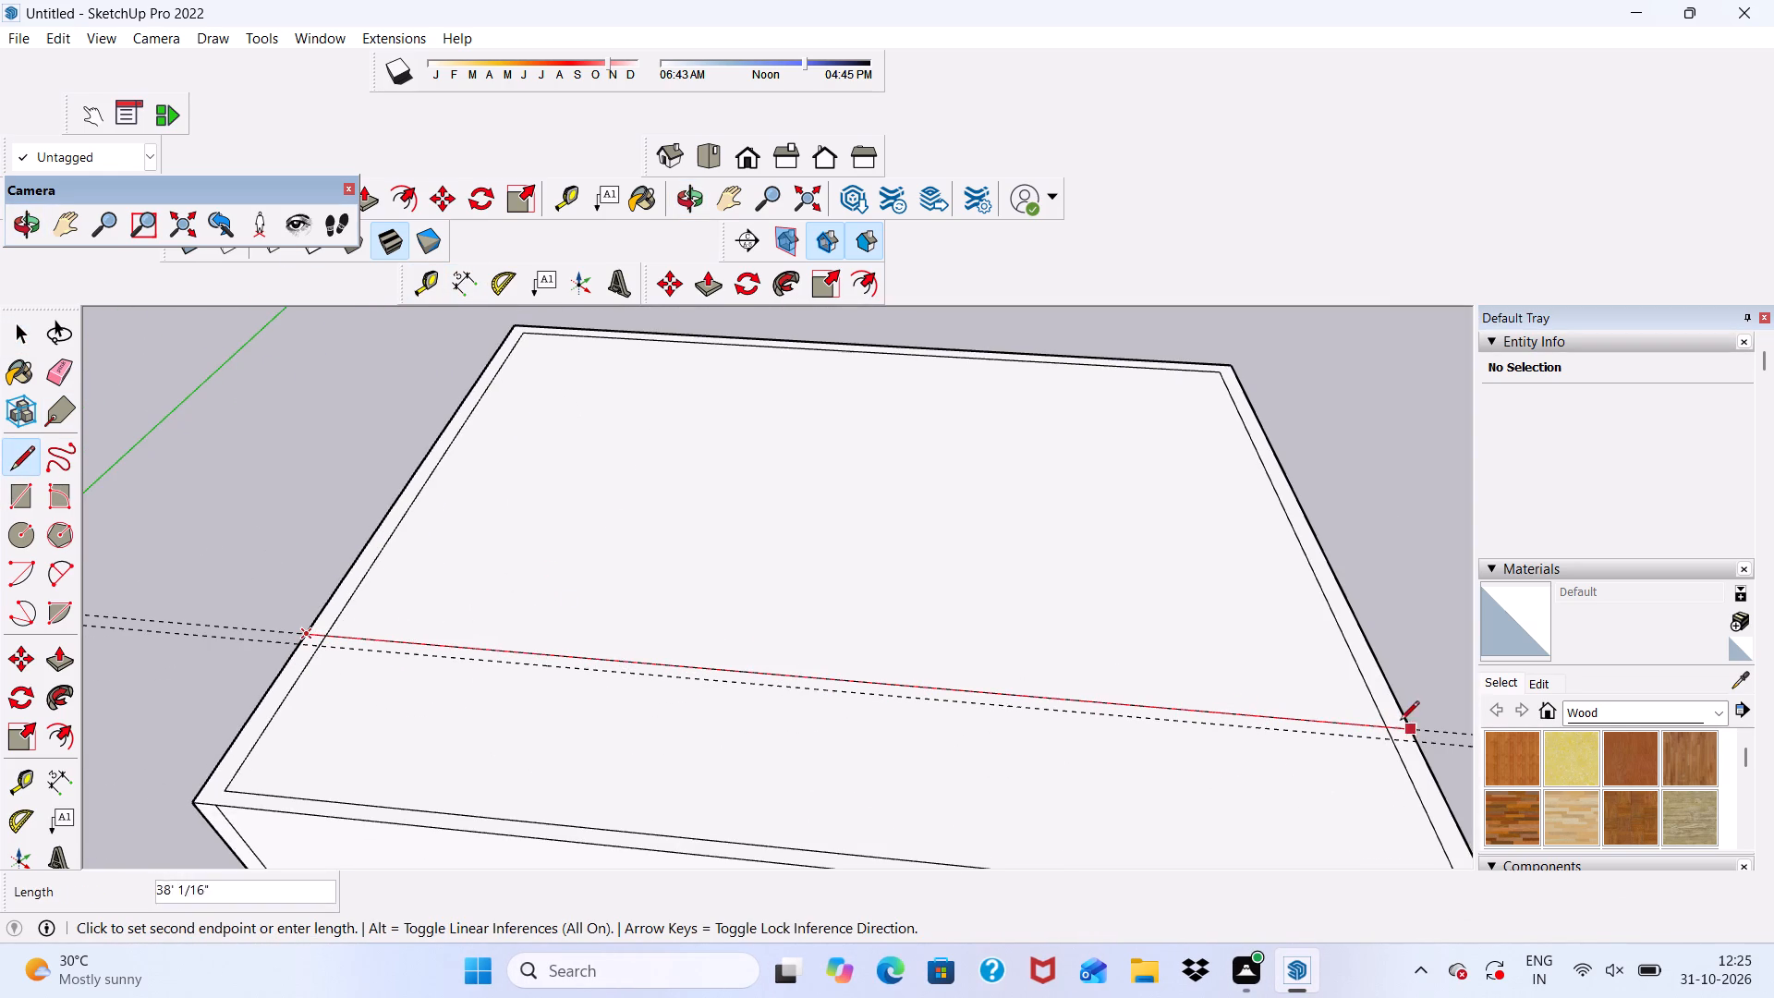
{"action": "left_click", "coordinate": [1414, 731]}
Draw a second line about 38' long along the front guide, between the same outer edges of the top face.
{"action": "scroll", "coordinate": [1423, 750], "scroll_direction": "up", "scroll_amount": 4}
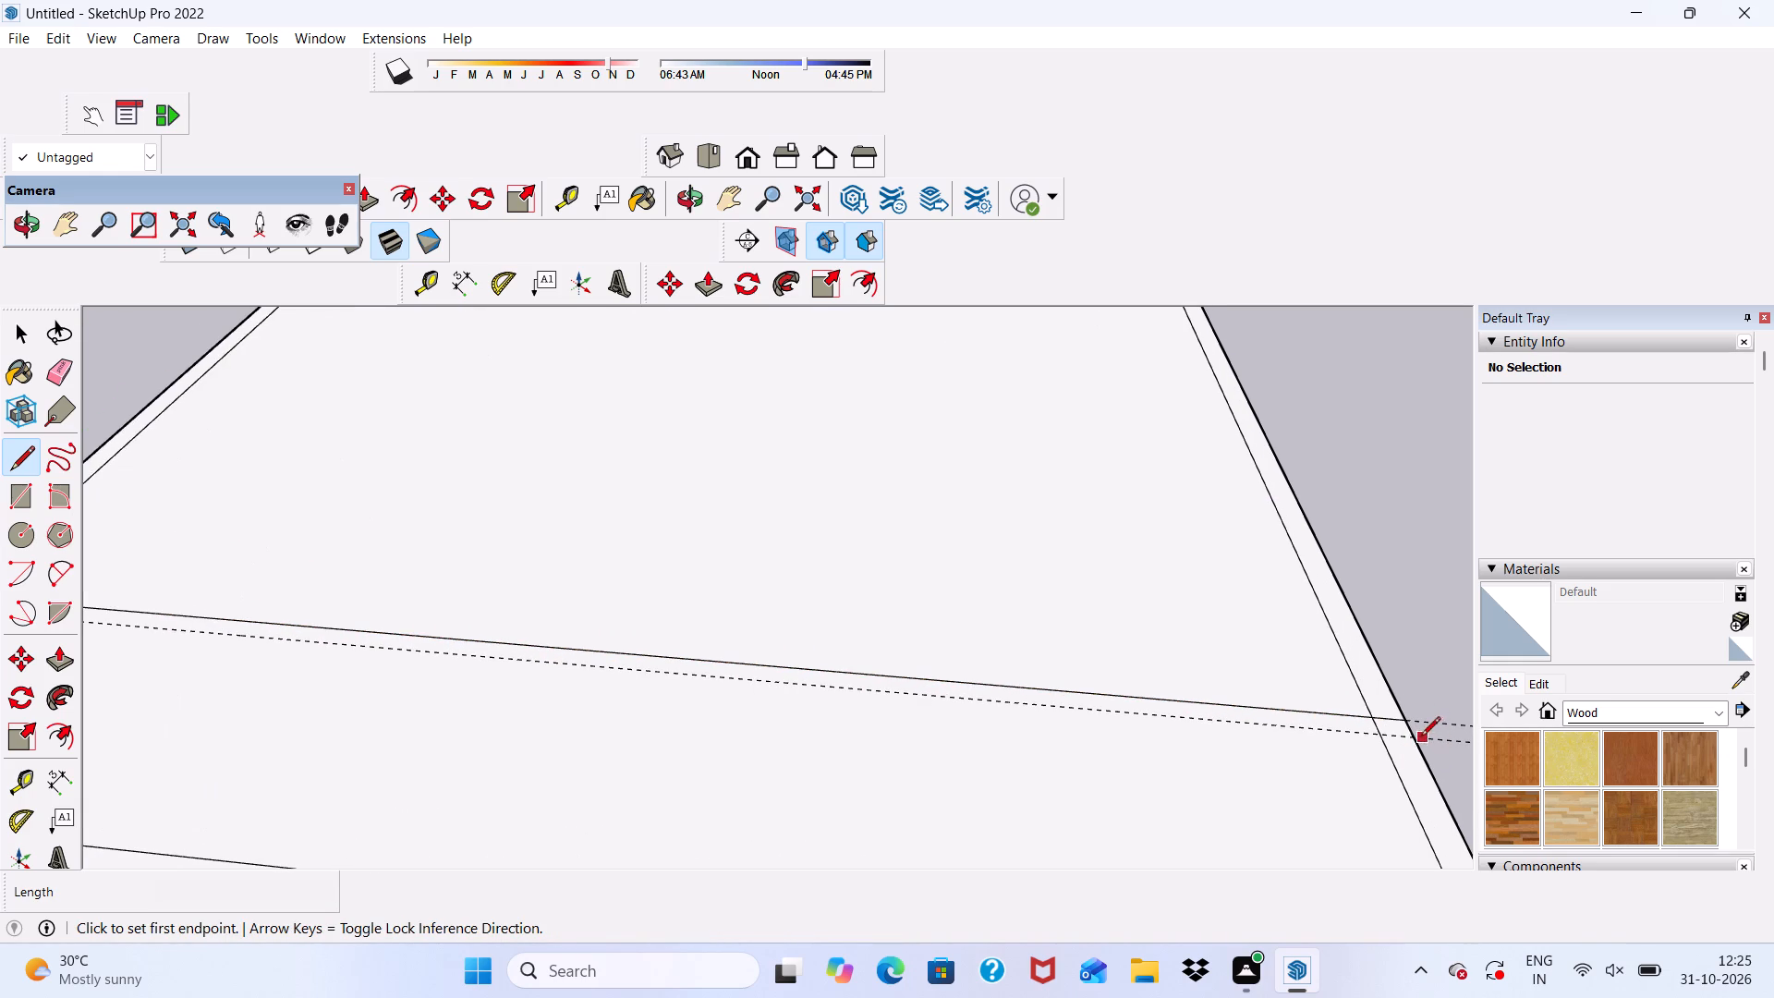
{"action": "left_click", "coordinate": [1417, 739]}
{"action": "scroll", "coordinate": [1345, 753], "scroll_direction": "down", "scroll_amount": 5}
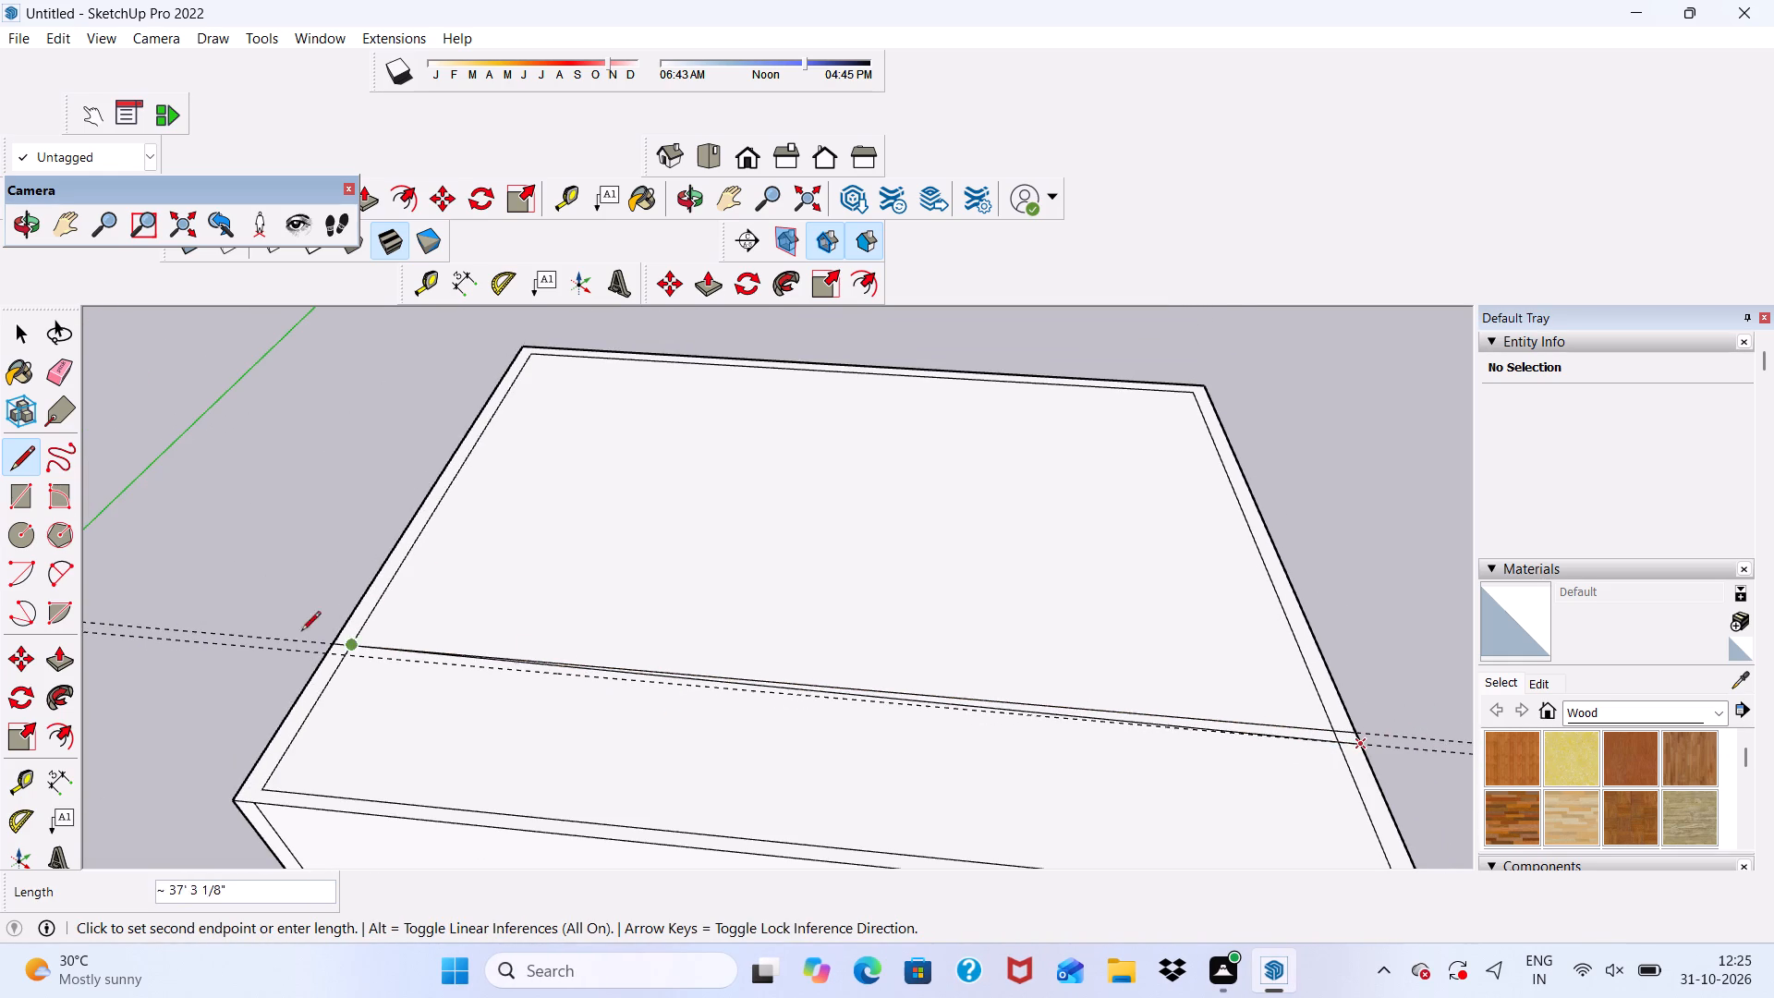
{"action": "scroll", "coordinate": [303, 663], "scroll_direction": "up", "scroll_amount": 5}
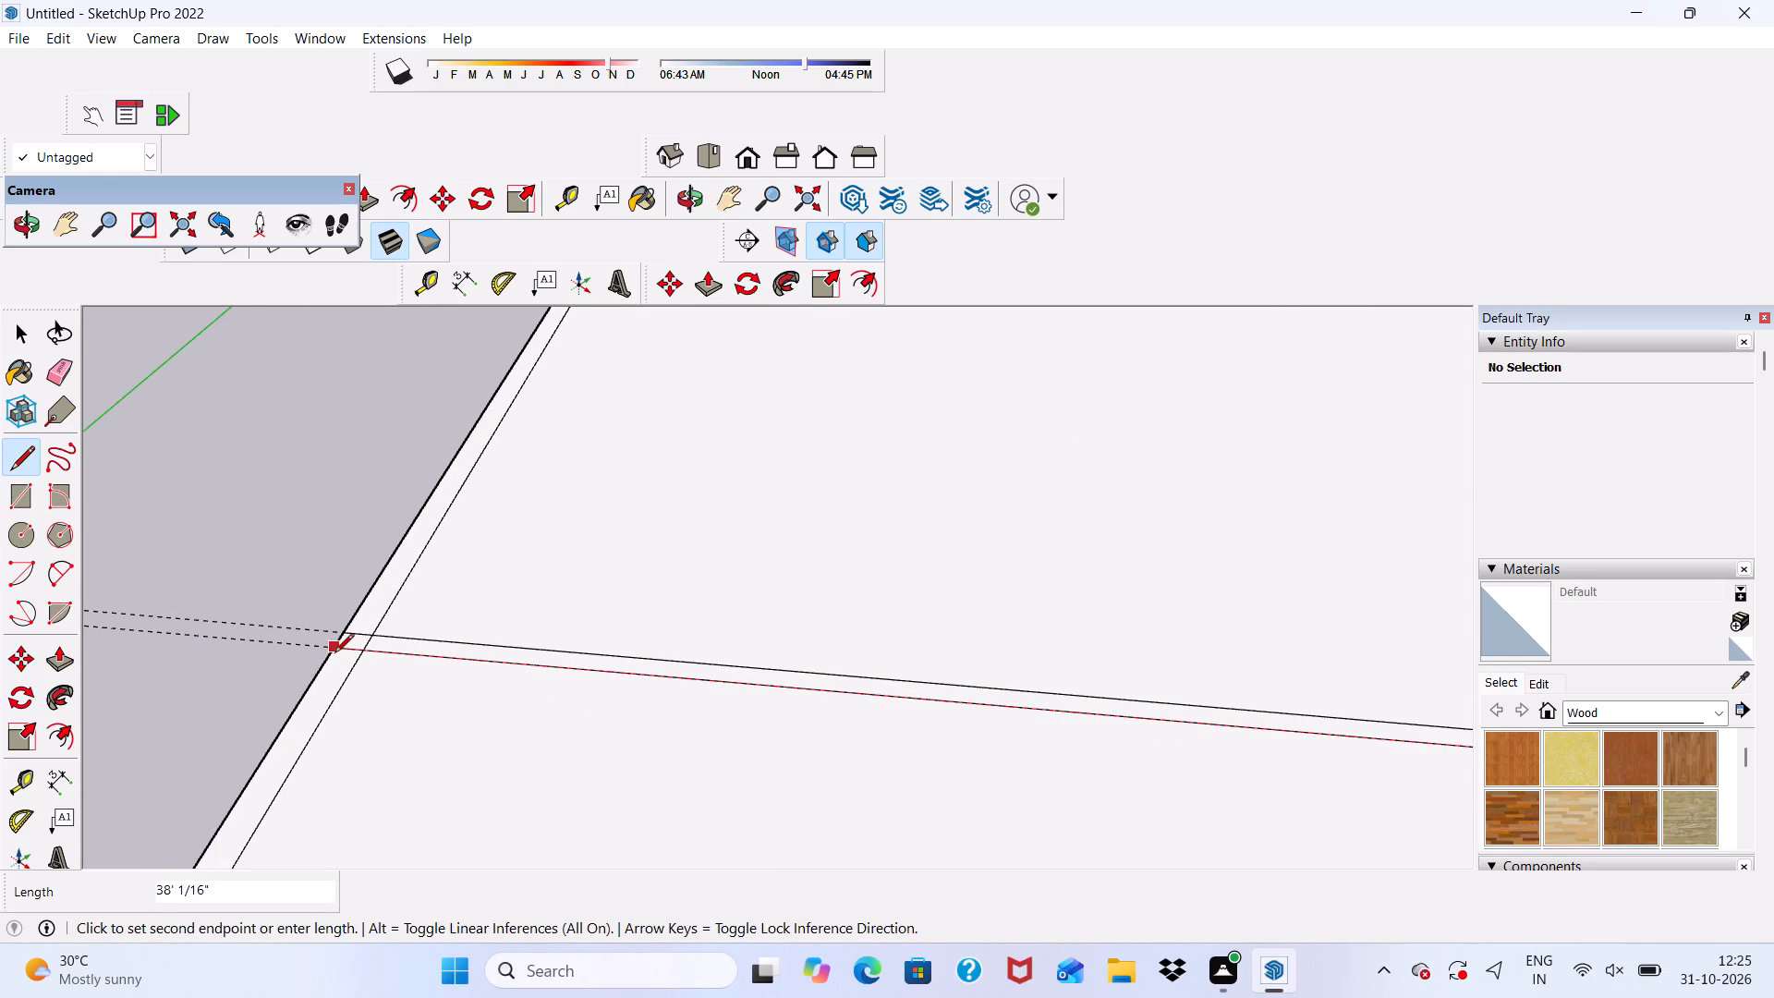
{"action": "left_click", "coordinate": [334, 654]}
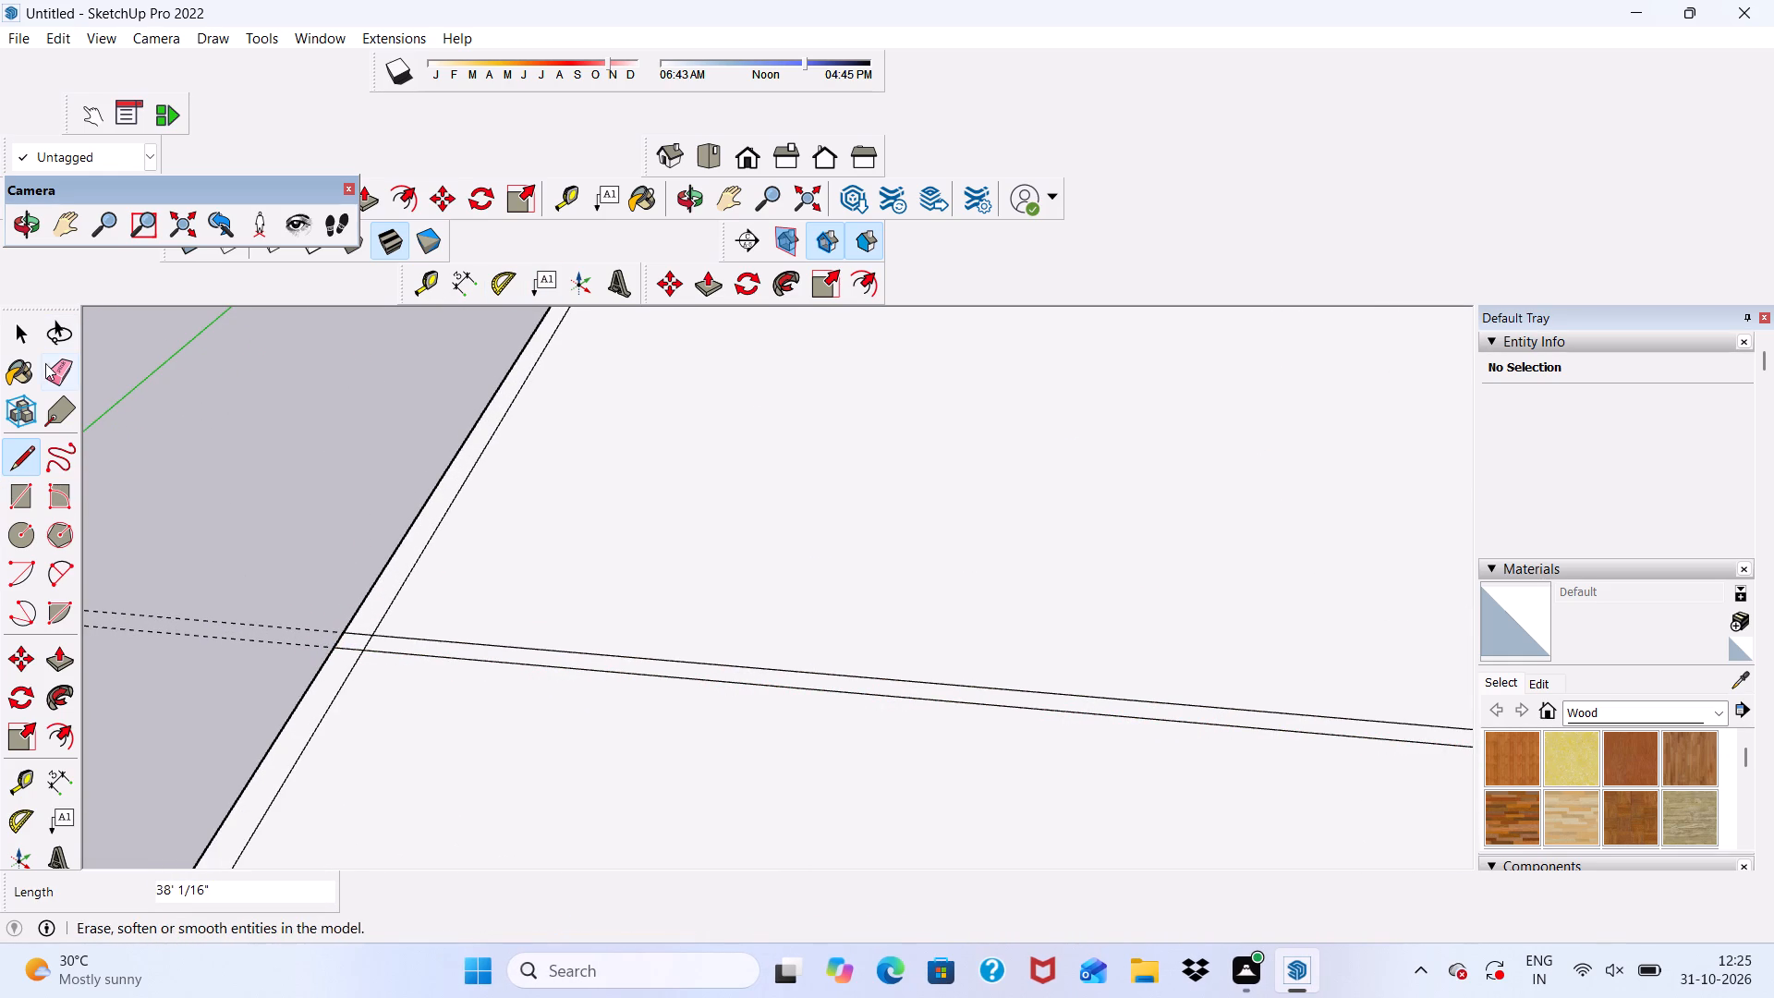
Erase both guides from the block's top face.
{"action": "left_click_drag", "start_coordinate": [48, 365], "coordinate": [57, 364]}
{"action": "left_click_drag", "start_coordinate": [218, 508], "coordinate": [234, 655]}
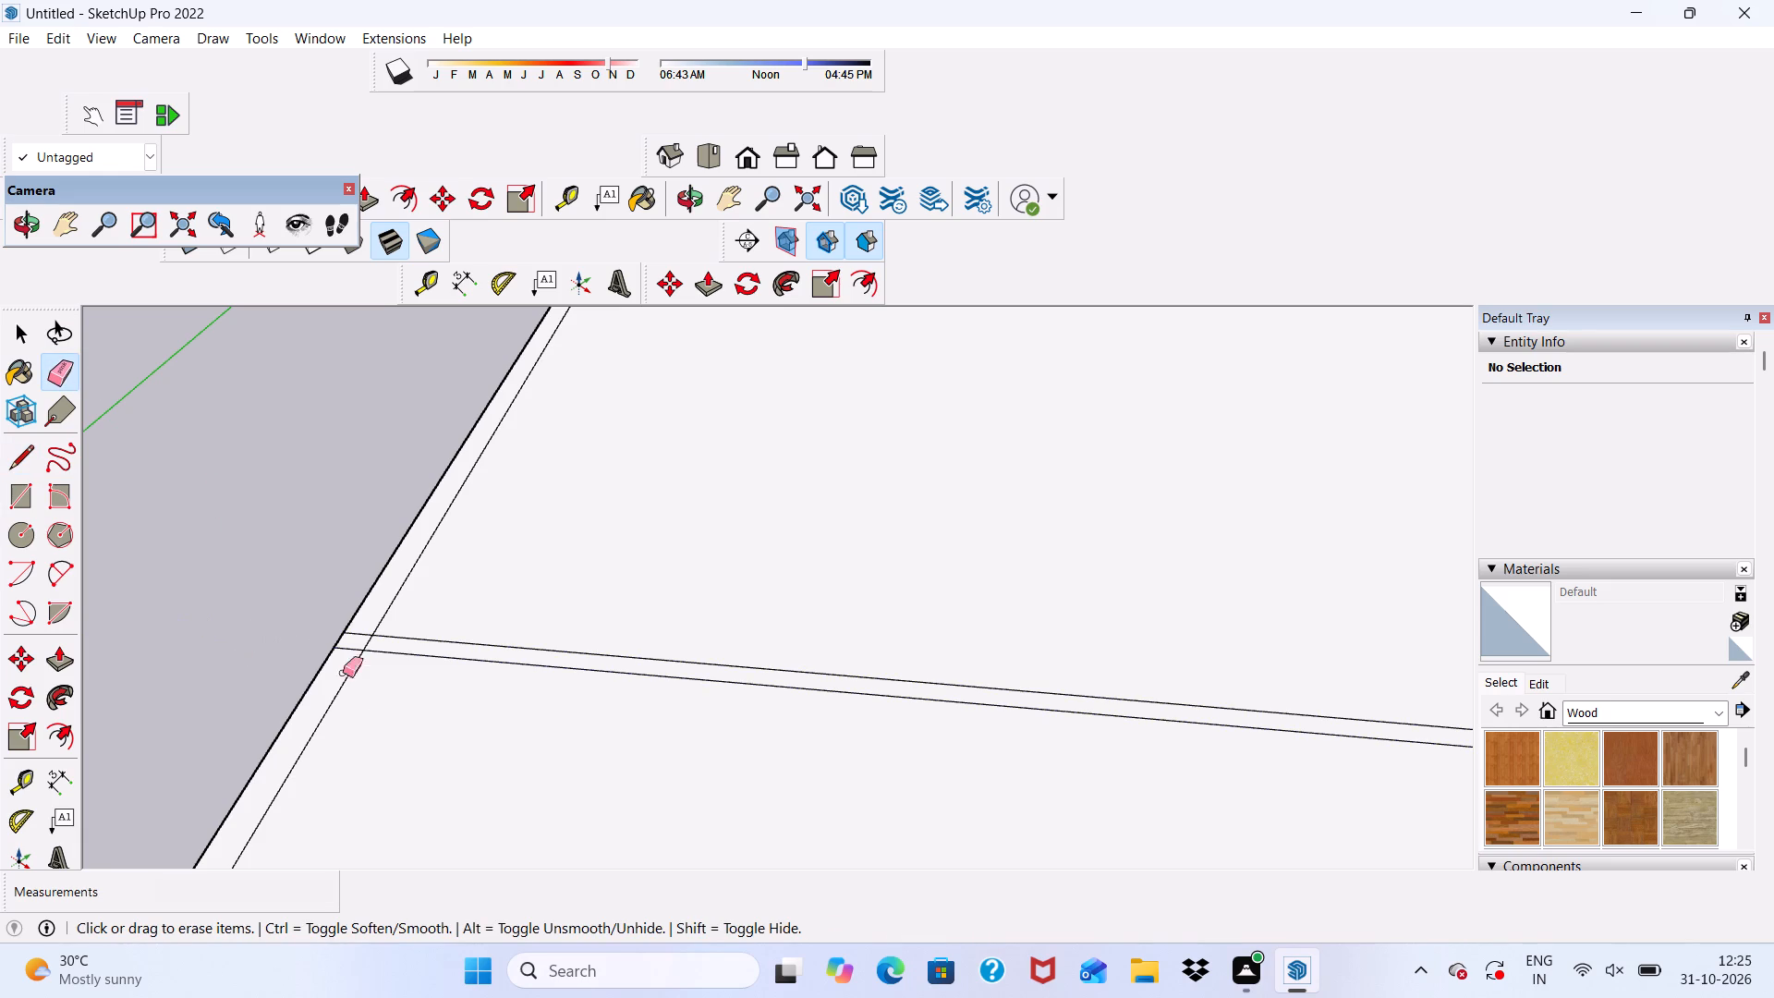
Erase the short segments at both ends of the 6" strip so it joins the border around the rear area.
{"action": "scroll", "coordinate": [374, 711], "scroll_direction": "up", "scroll_amount": 12}
{"action": "left_click_drag", "start_coordinate": [358, 571], "coordinate": [419, 613]}
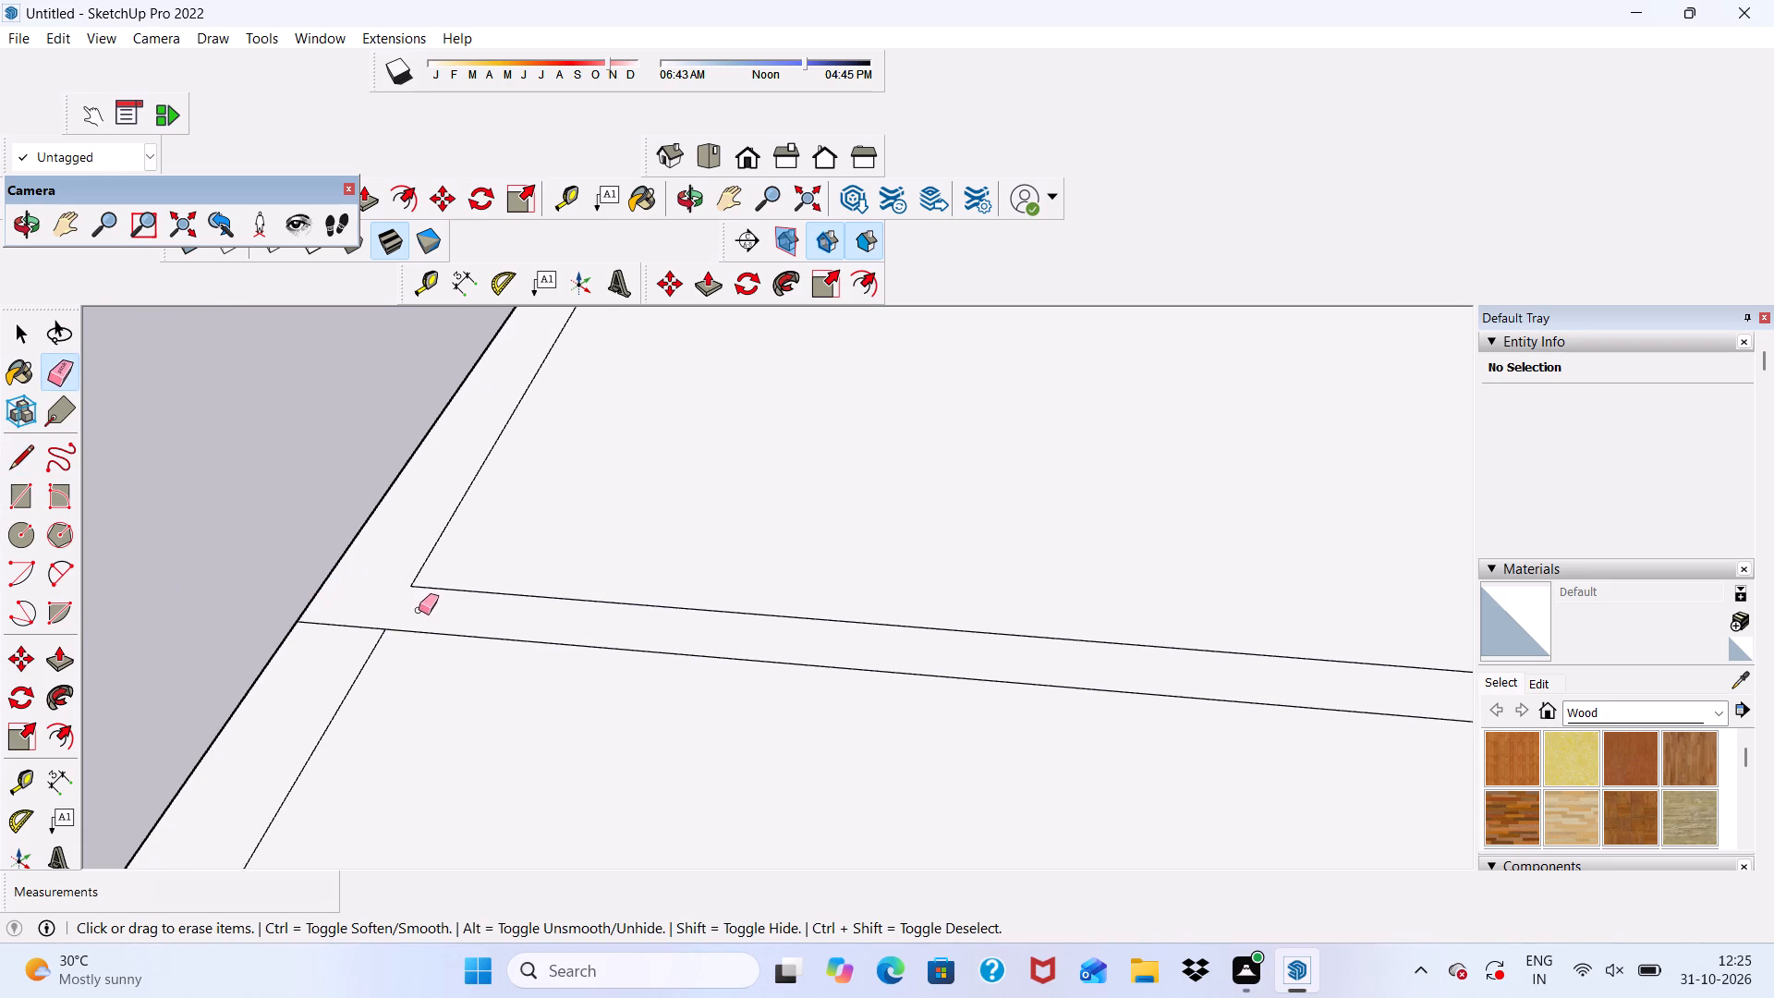
{"action": "scroll", "coordinate": [295, 590], "scroll_direction": "down", "scroll_amount": 6}
{"action": "scroll", "coordinate": [0, 539], "scroll_direction": "down", "scroll_amount": 20}
{"action": "scroll", "coordinate": [880, 685], "scroll_direction": "up", "scroll_amount": 13}
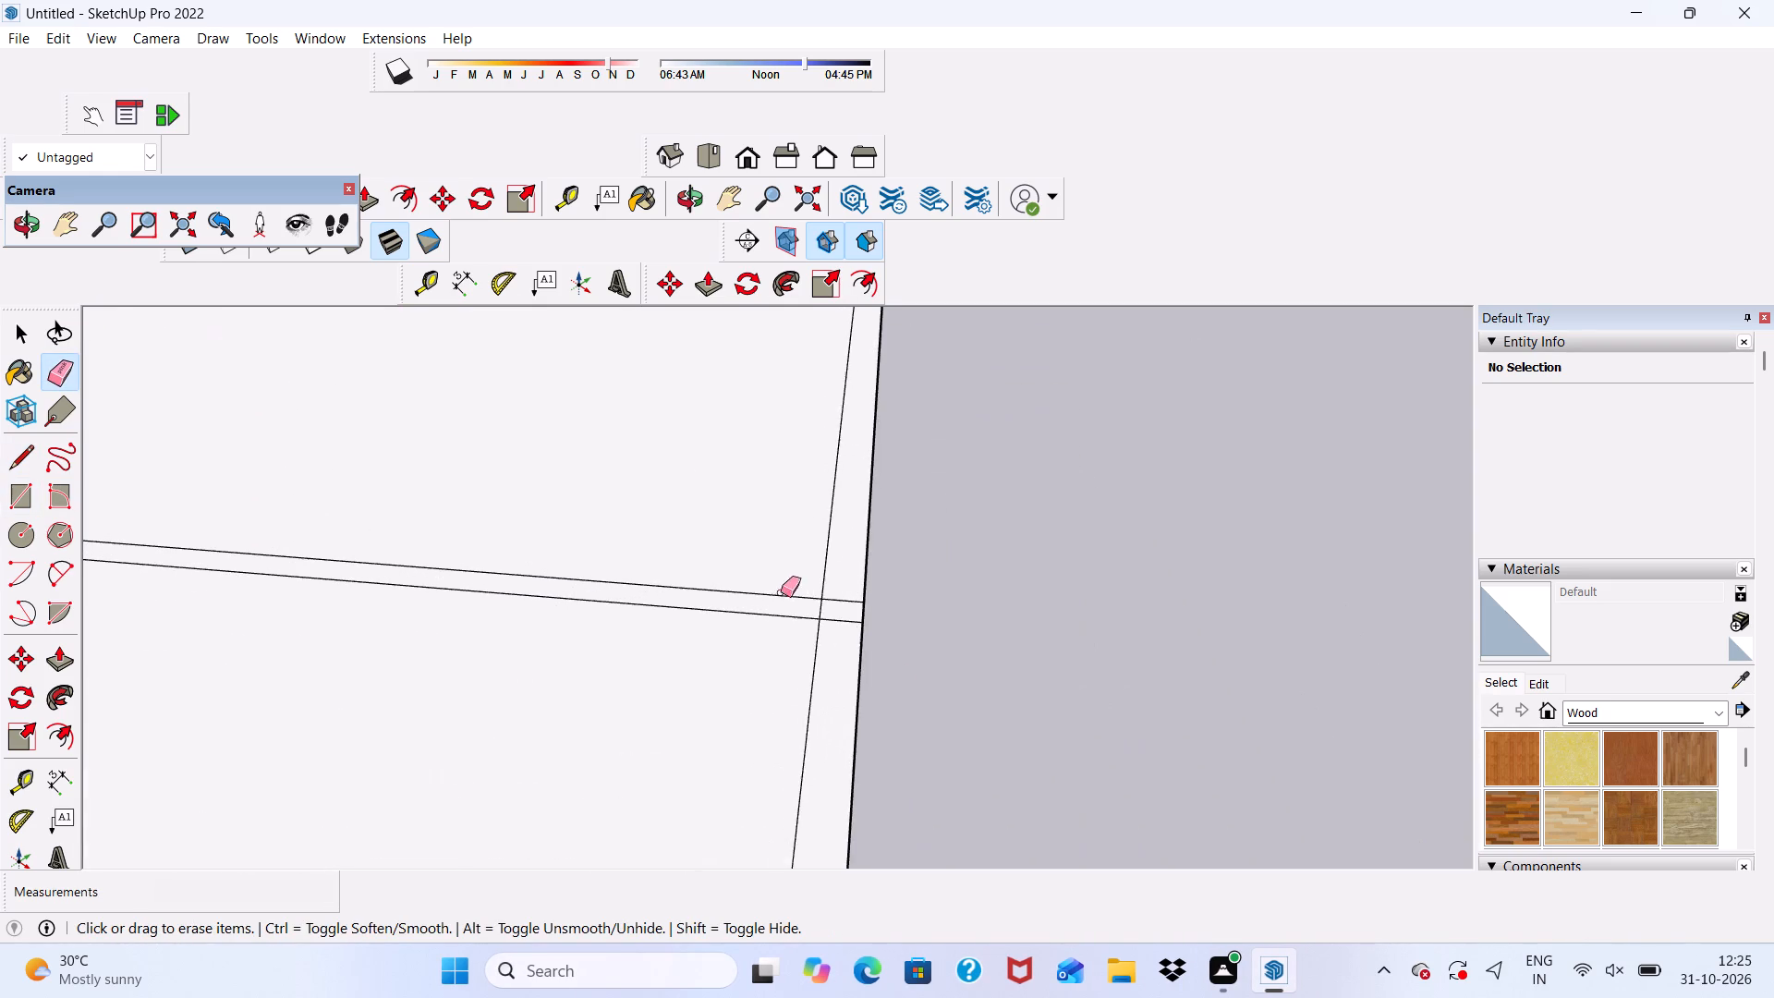
{"action": "scroll", "coordinate": [781, 592], "scroll_direction": "up", "scroll_amount": 7}
{"action": "left_click_drag", "start_coordinate": [836, 600], "coordinate": [824, 601]}
{"action": "left_click_drag", "start_coordinate": [796, 608], "coordinate": [812, 606]}
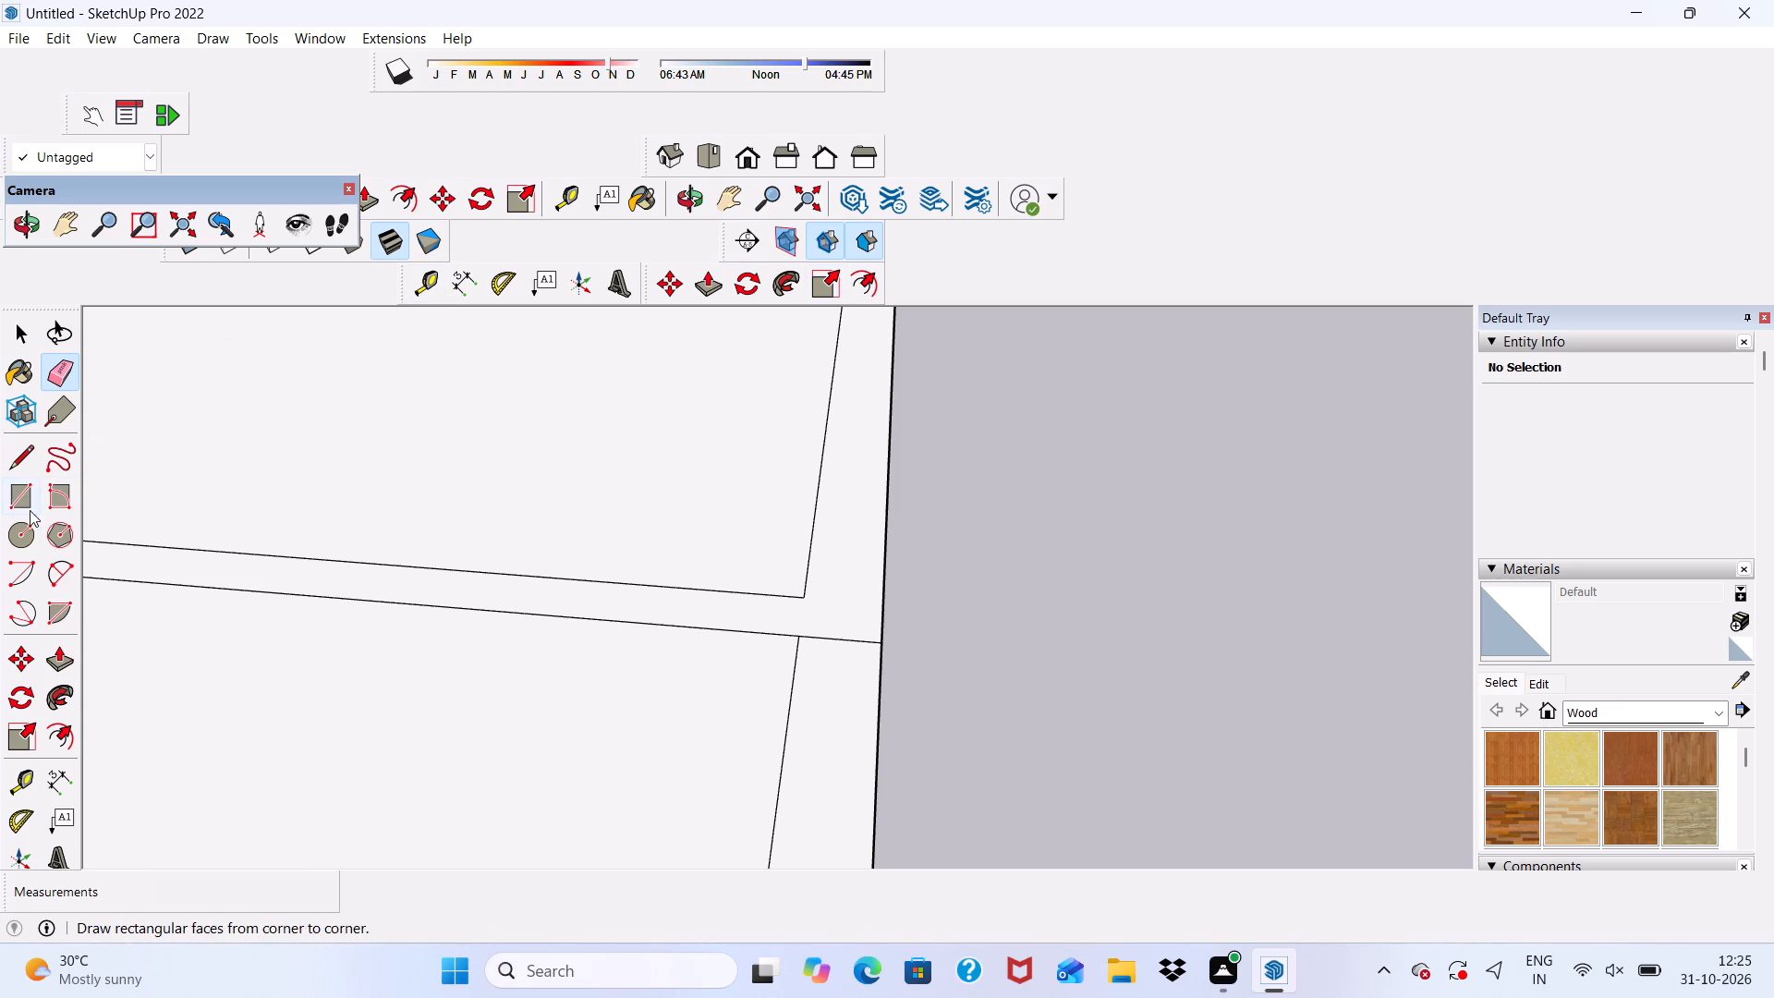
Push/Pull the joined strip and rear border up 10' to form the upper storey walls.
{"action": "left_click", "coordinate": [50, 650]}
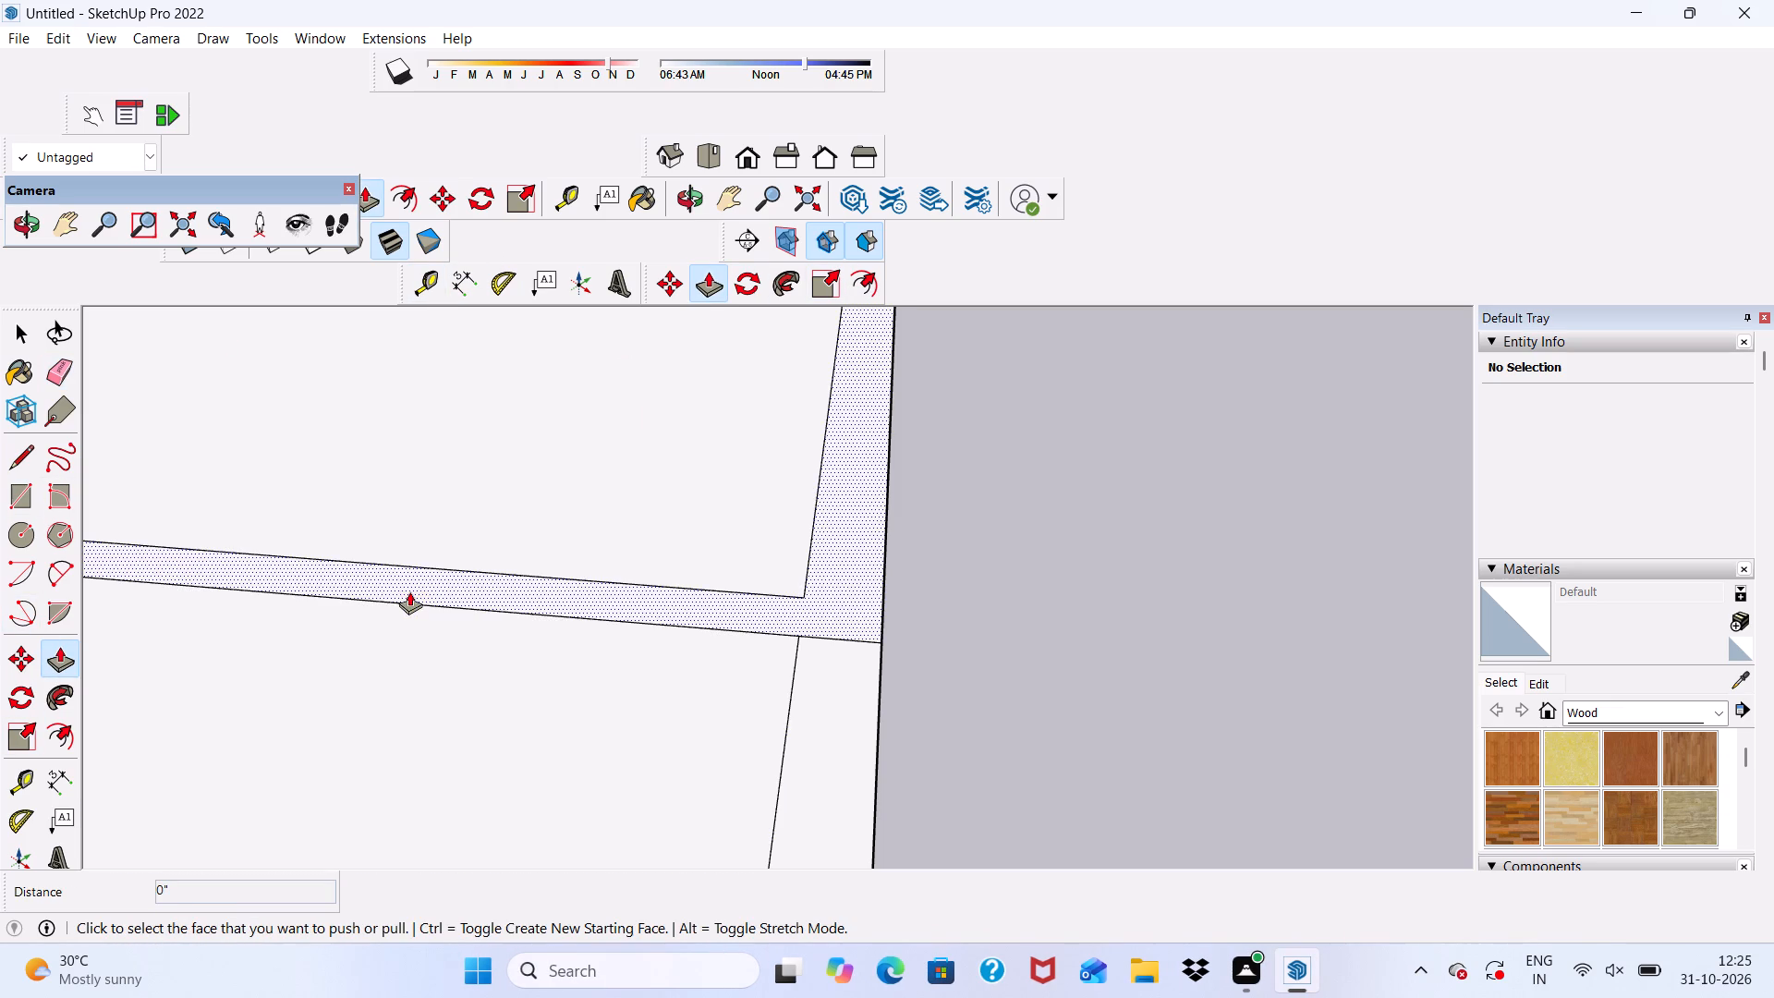
{"action": "left_click", "coordinate": [410, 591]}
{"action": "scroll", "coordinate": [415, 466], "scroll_direction": "down", "scroll_amount": 8}
{"action": "scroll", "coordinate": [595, 494], "scroll_direction": "up", "scroll_amount": 1}
{"action": "scroll", "coordinate": [595, 483], "scroll_direction": "down", "scroll_amount": 10}
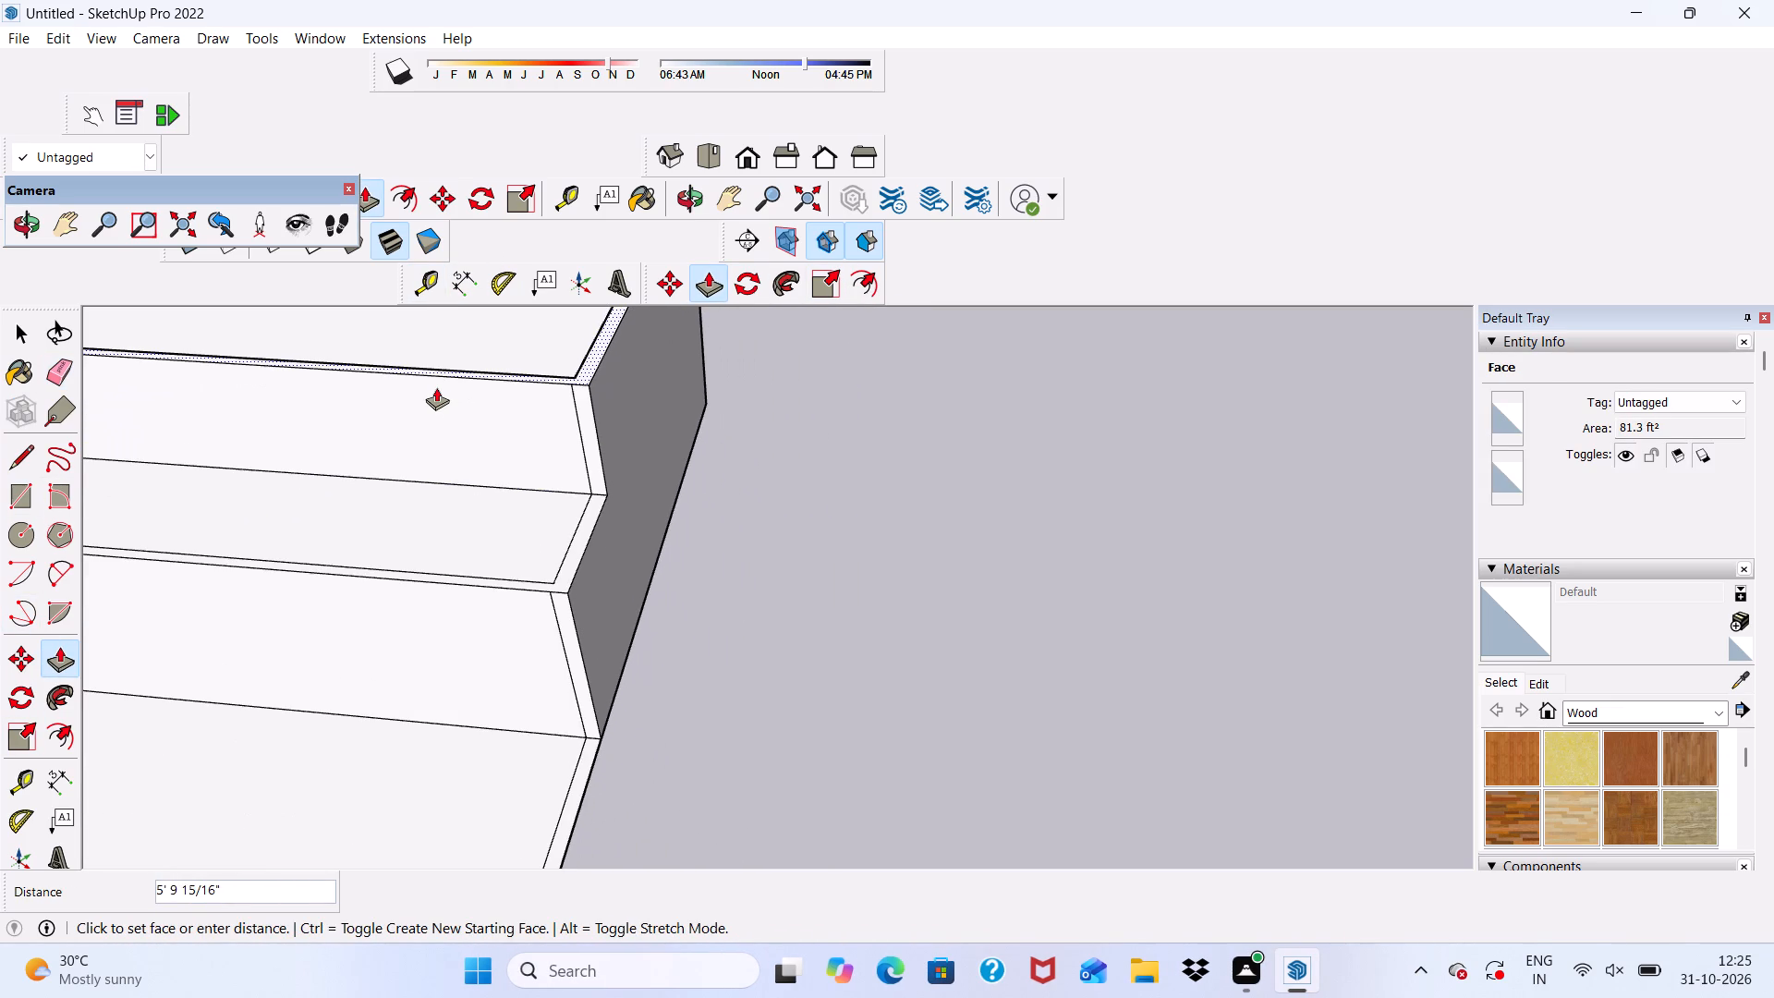
{"action": "type", "text": "10'"}
{"action": "key", "text": "Return"}
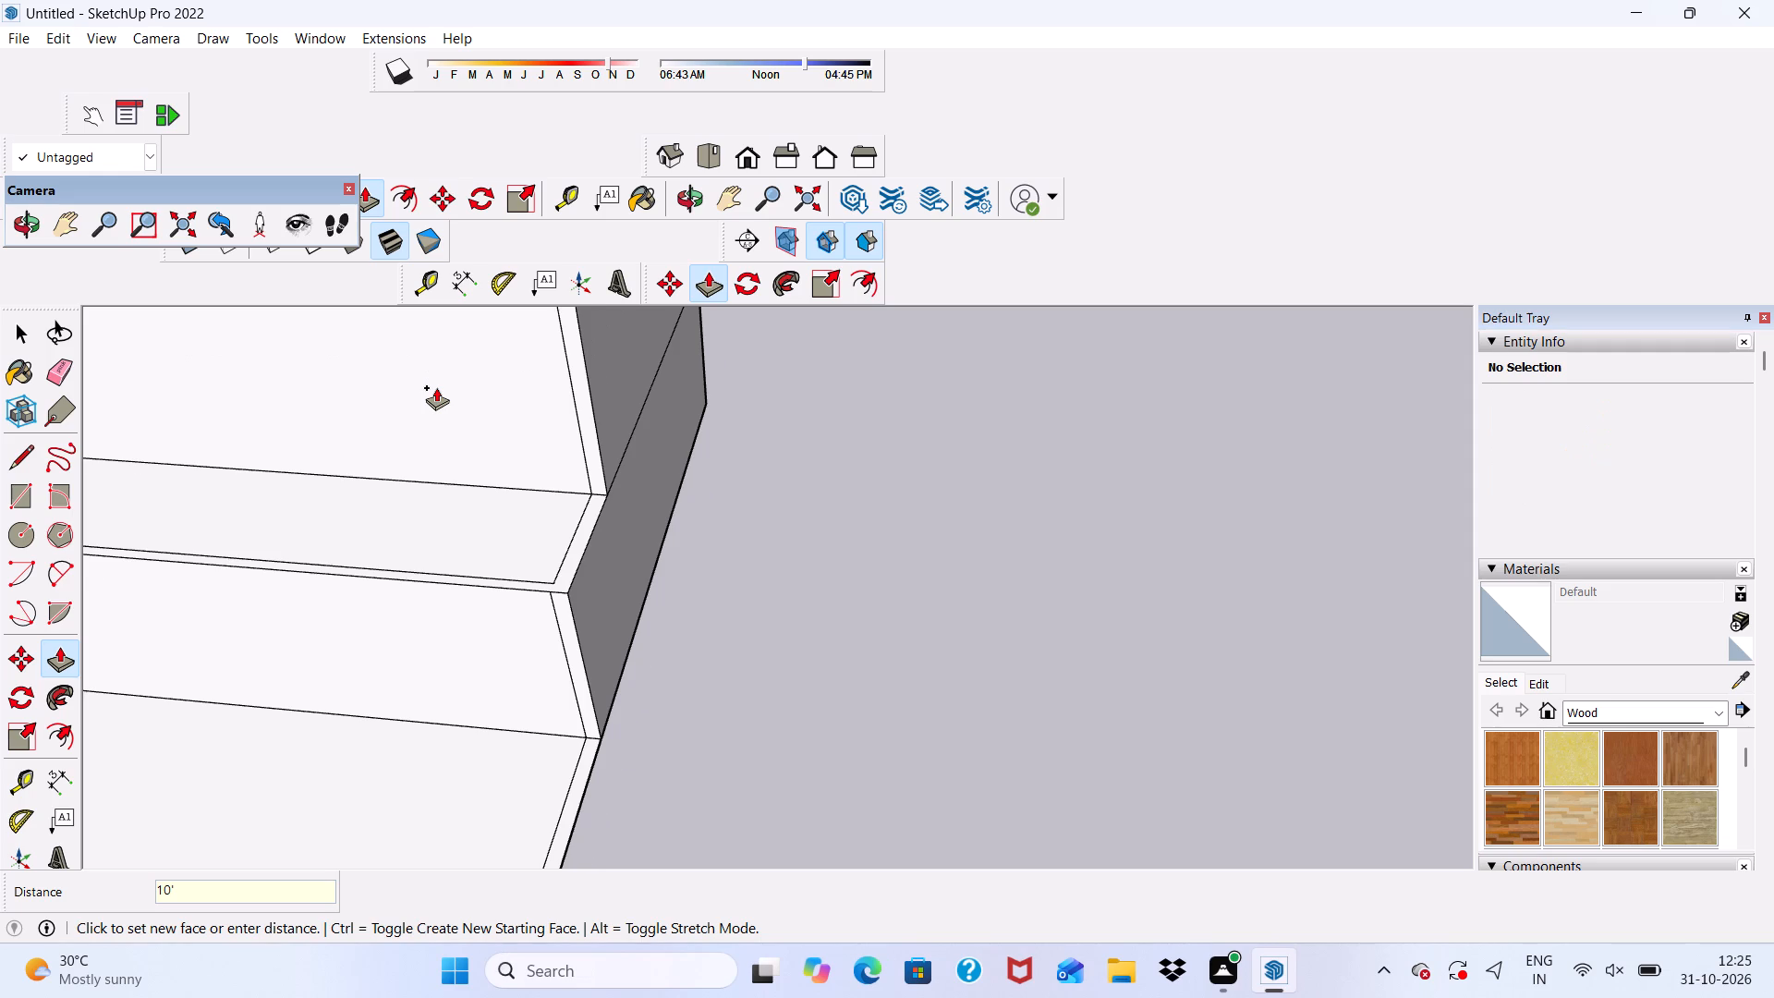
Push/Pull the border around the front terrace of the lower block up 2' to form a parapet.
{"action": "scroll", "coordinate": [436, 387], "scroll_direction": "up", "scroll_amount": 1}
{"action": "scroll", "coordinate": [435, 391], "scroll_direction": "down", "scroll_amount": 12}
{"action": "middle_click_drag", "start_coordinate": [529, 580], "coordinate": [555, 349]}
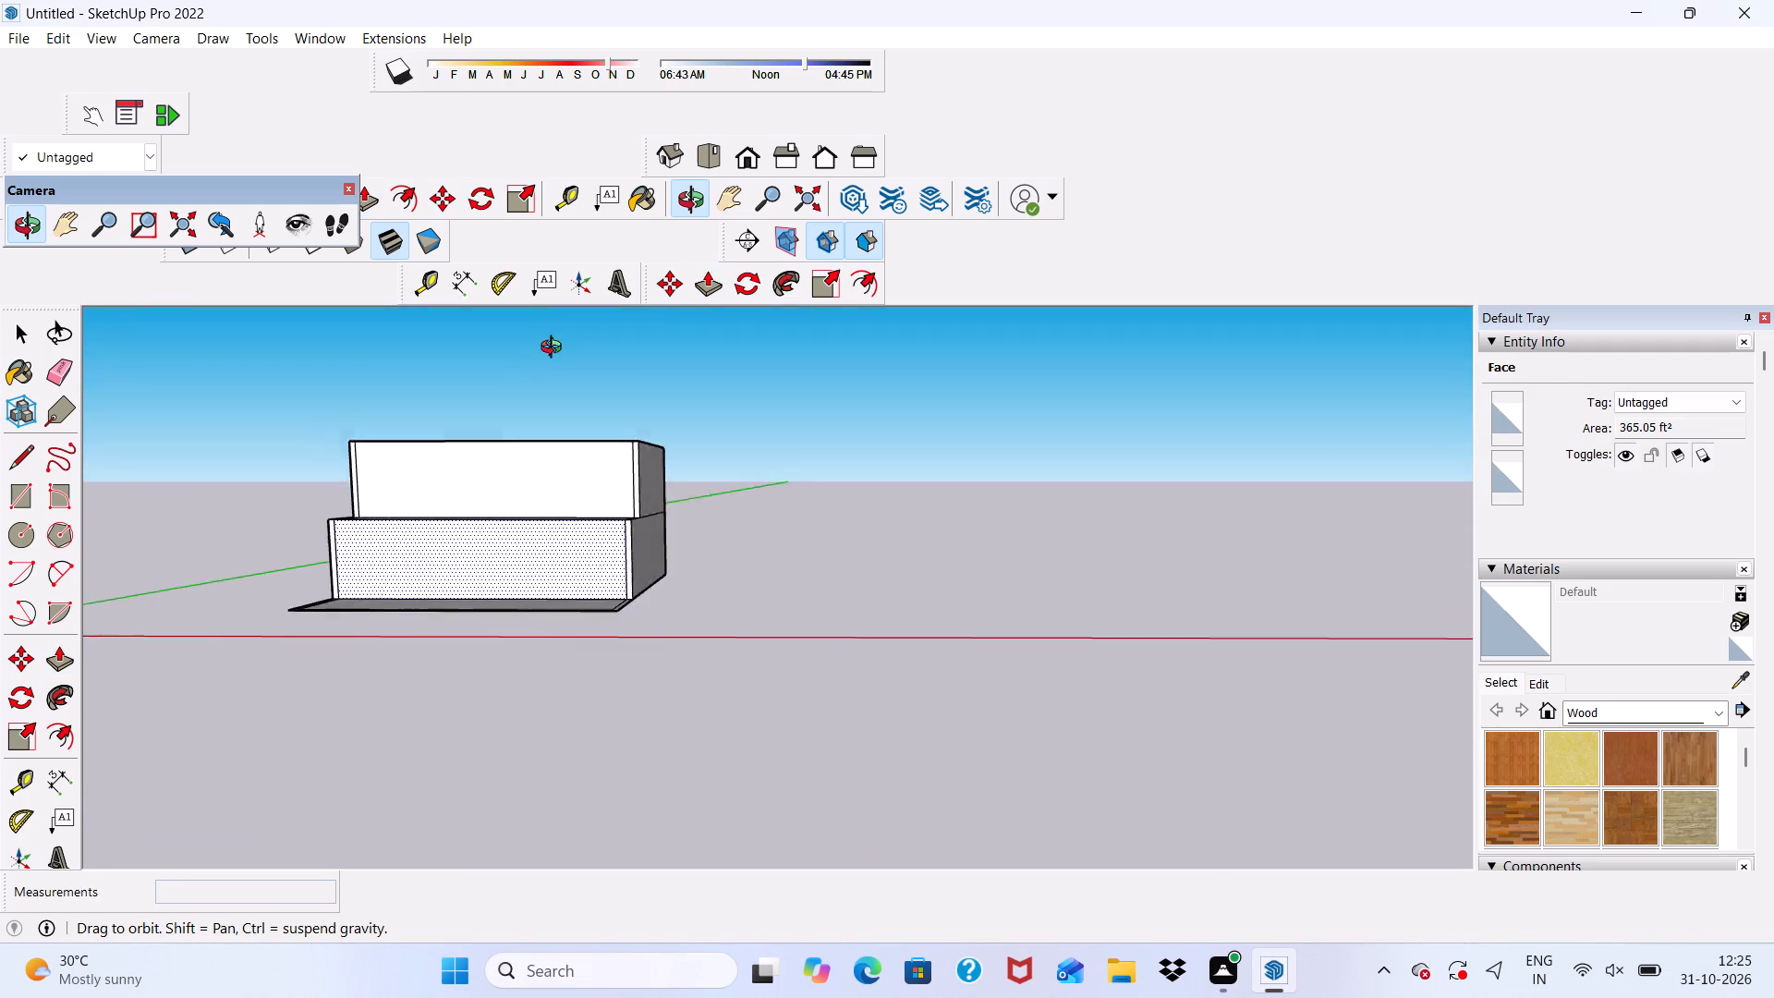
{"action": "middle_click_drag", "start_coordinate": [555, 349], "coordinate": [391, 358]}
{"action": "scroll", "coordinate": [449, 446], "scroll_direction": "up", "scroll_amount": 5}
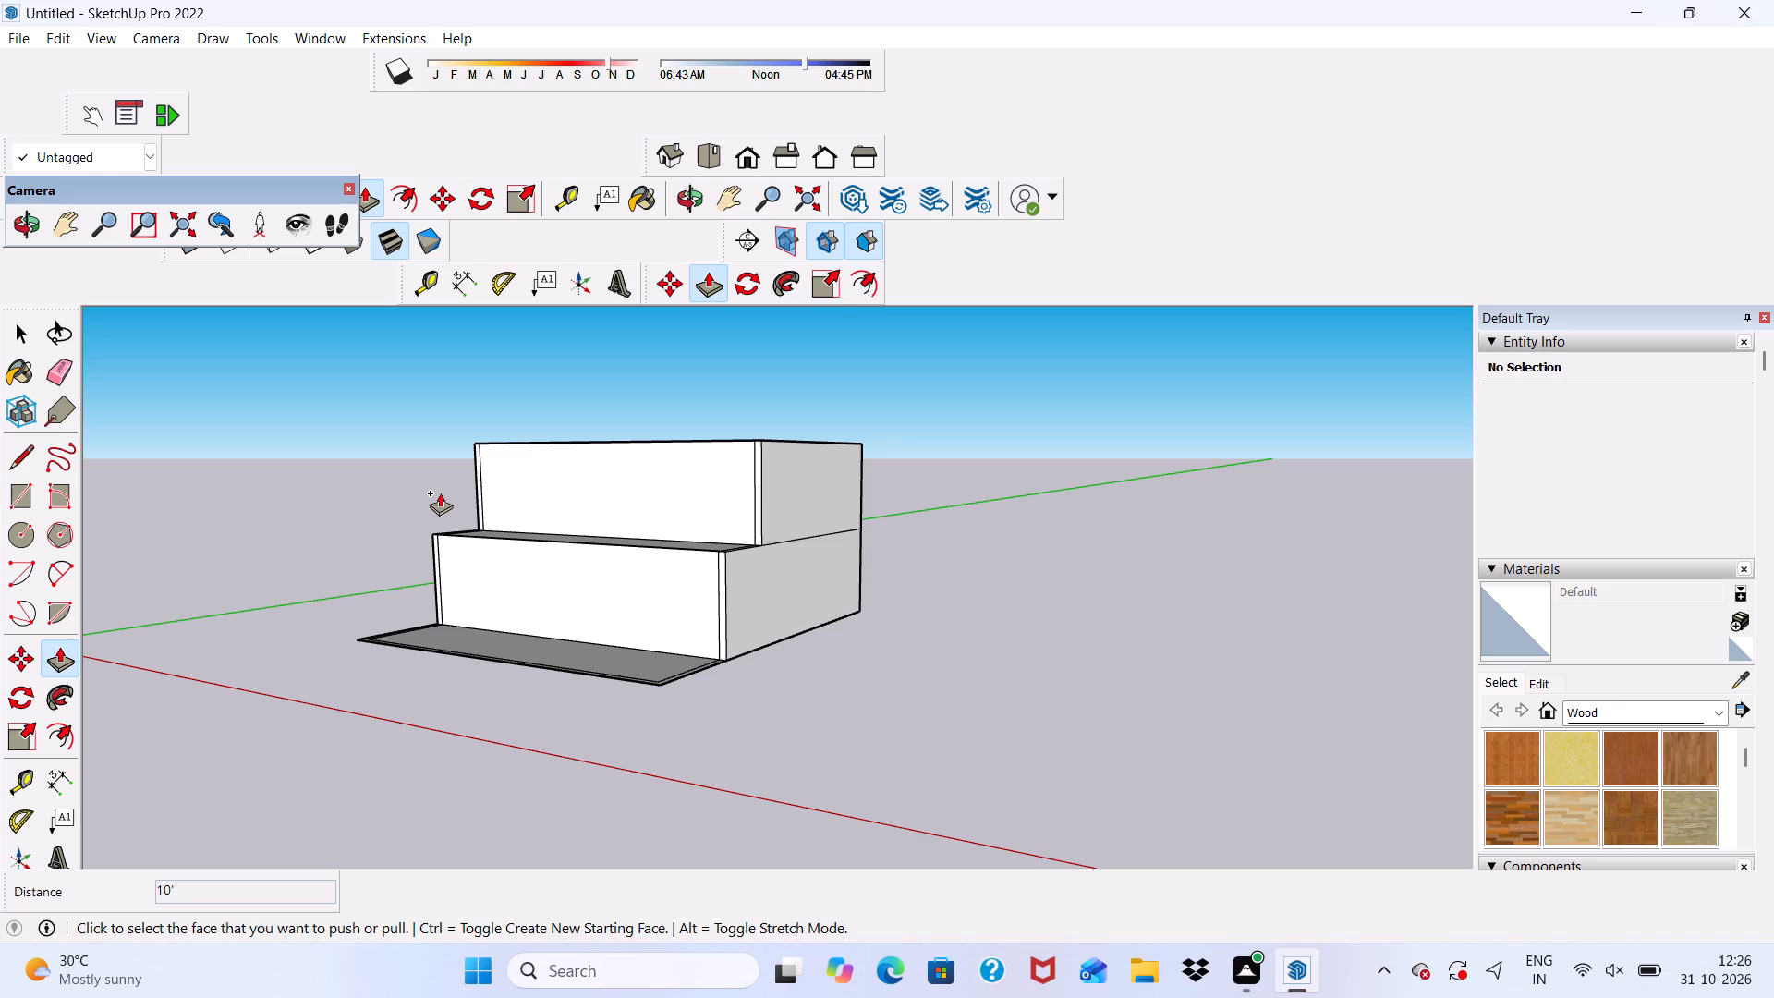
{"action": "scroll", "coordinate": [612, 497], "scroll_direction": "down", "scroll_amount": 1}
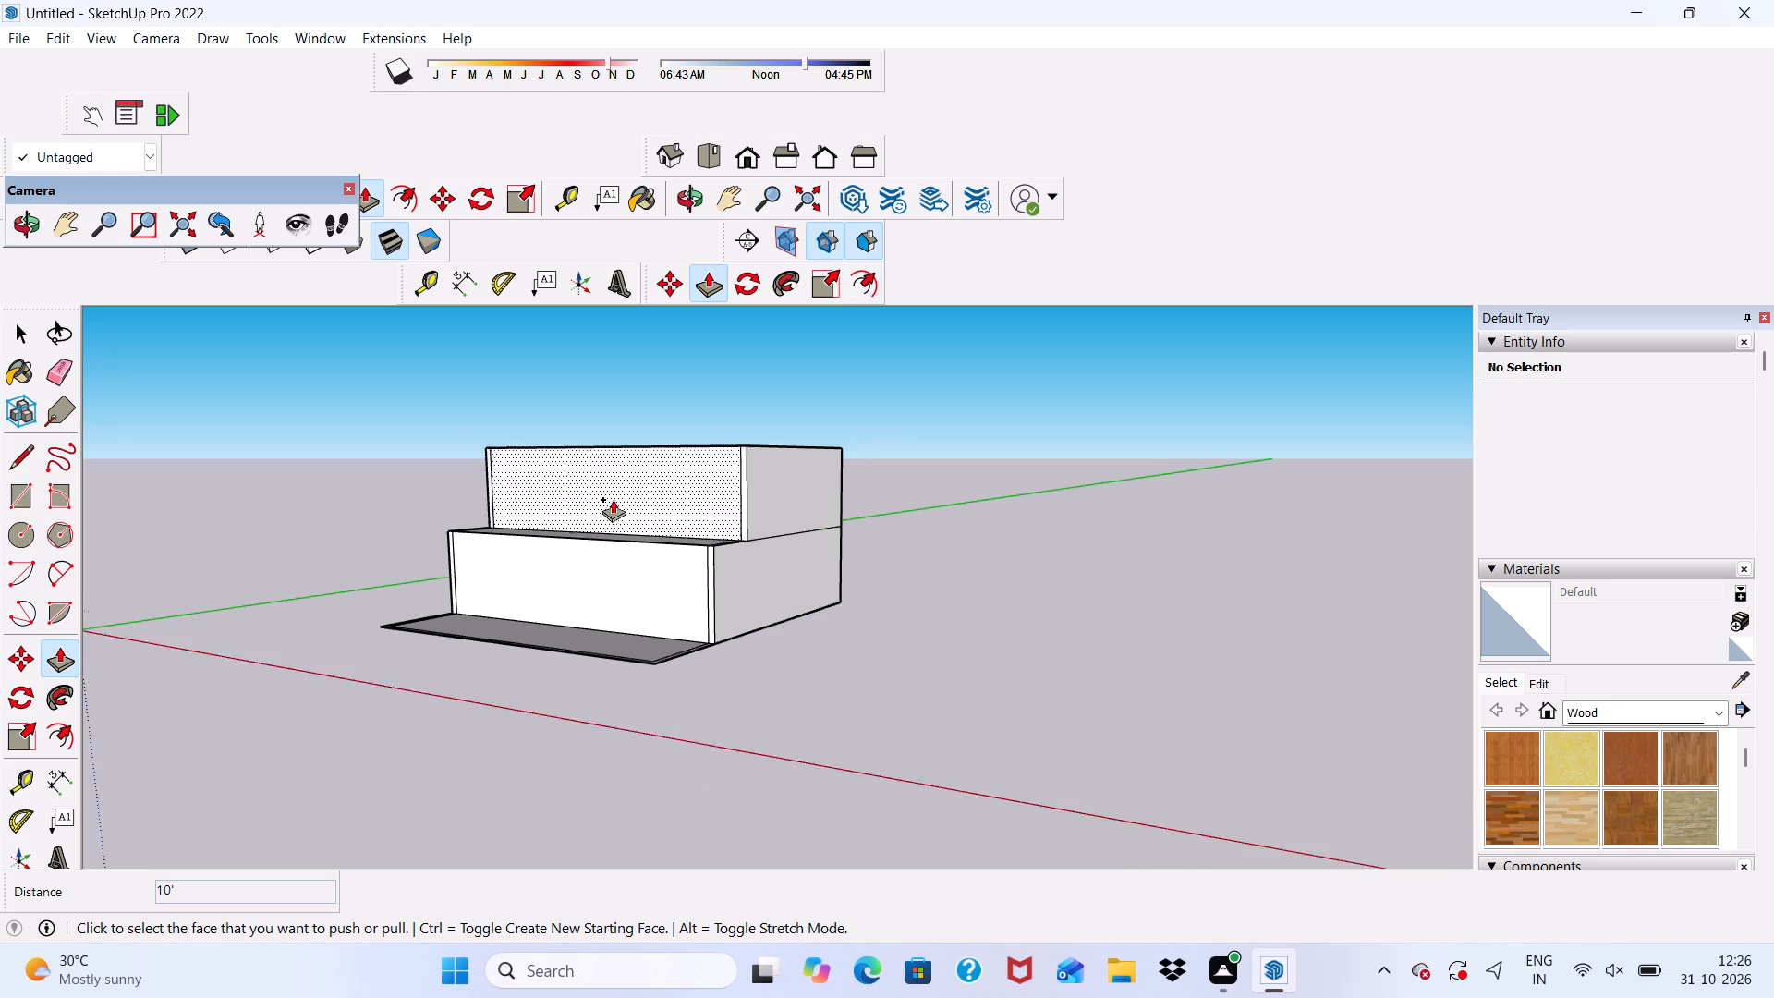
{"action": "scroll", "coordinate": [613, 499], "scroll_direction": "down", "scroll_amount": 1}
{"action": "middle_click_drag", "start_coordinate": [615, 503], "coordinate": [618, 691]}
{"action": "scroll", "coordinate": [483, 546], "scroll_direction": "up", "scroll_amount": 18}
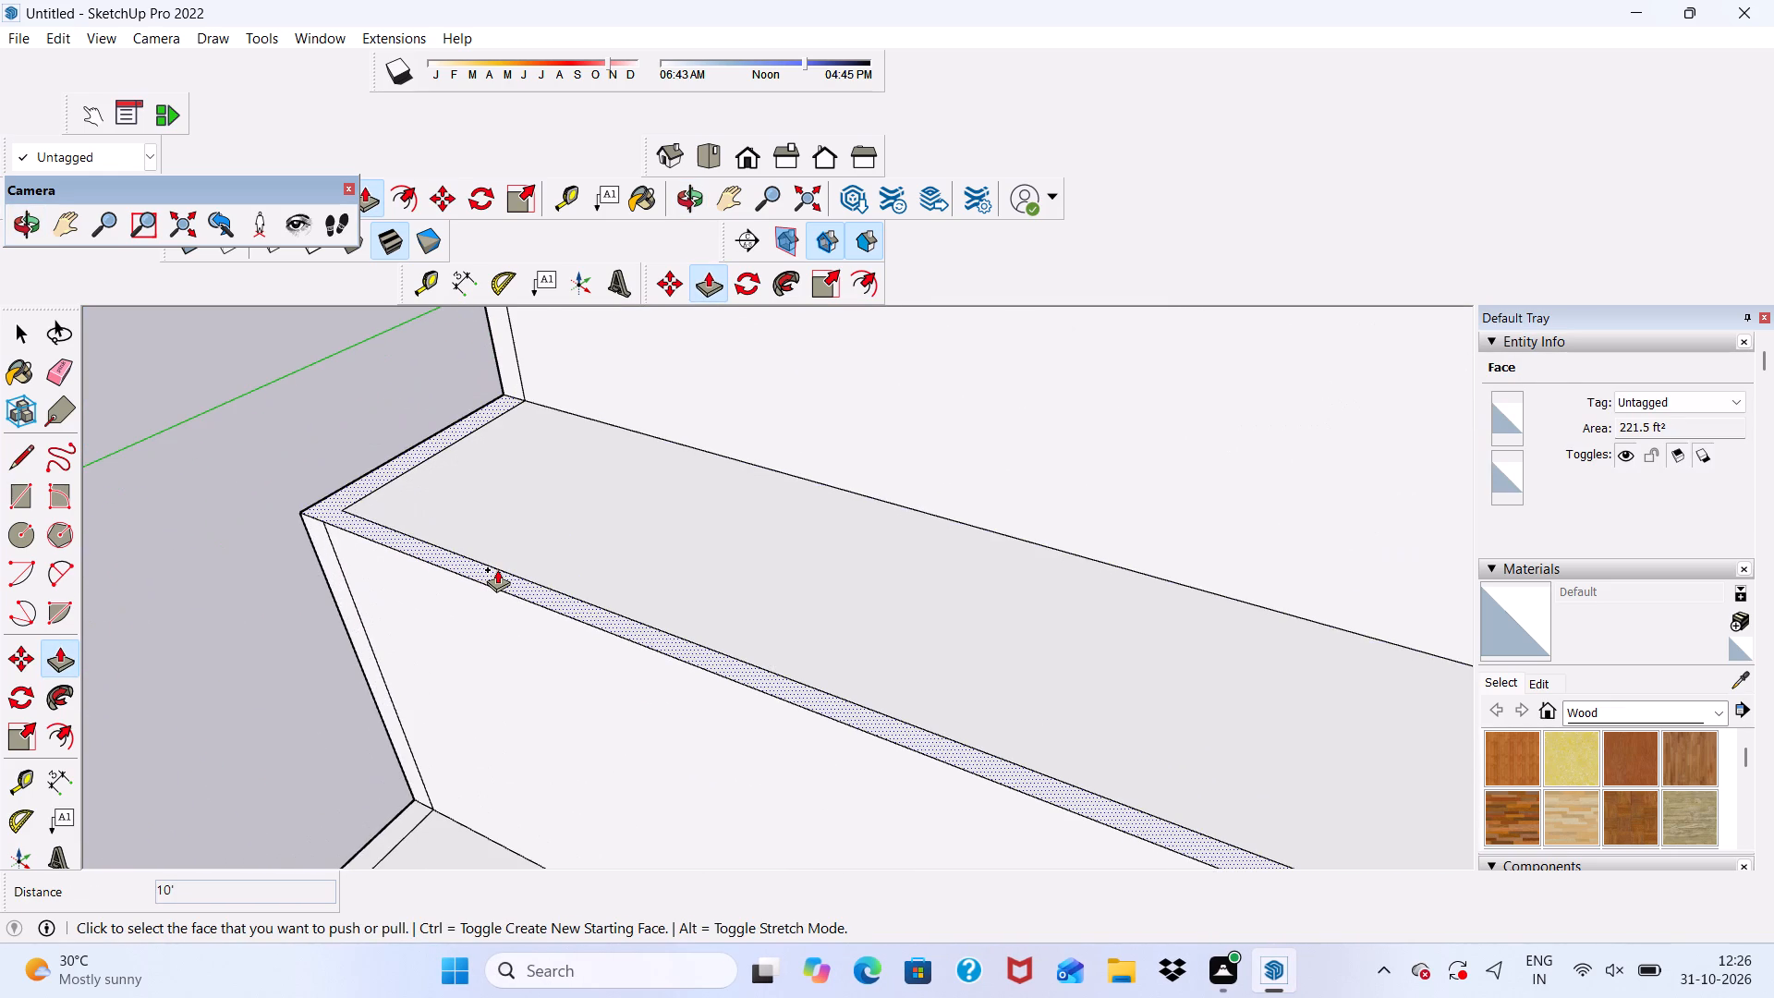
{"action": "left_click", "coordinate": [498, 569]}
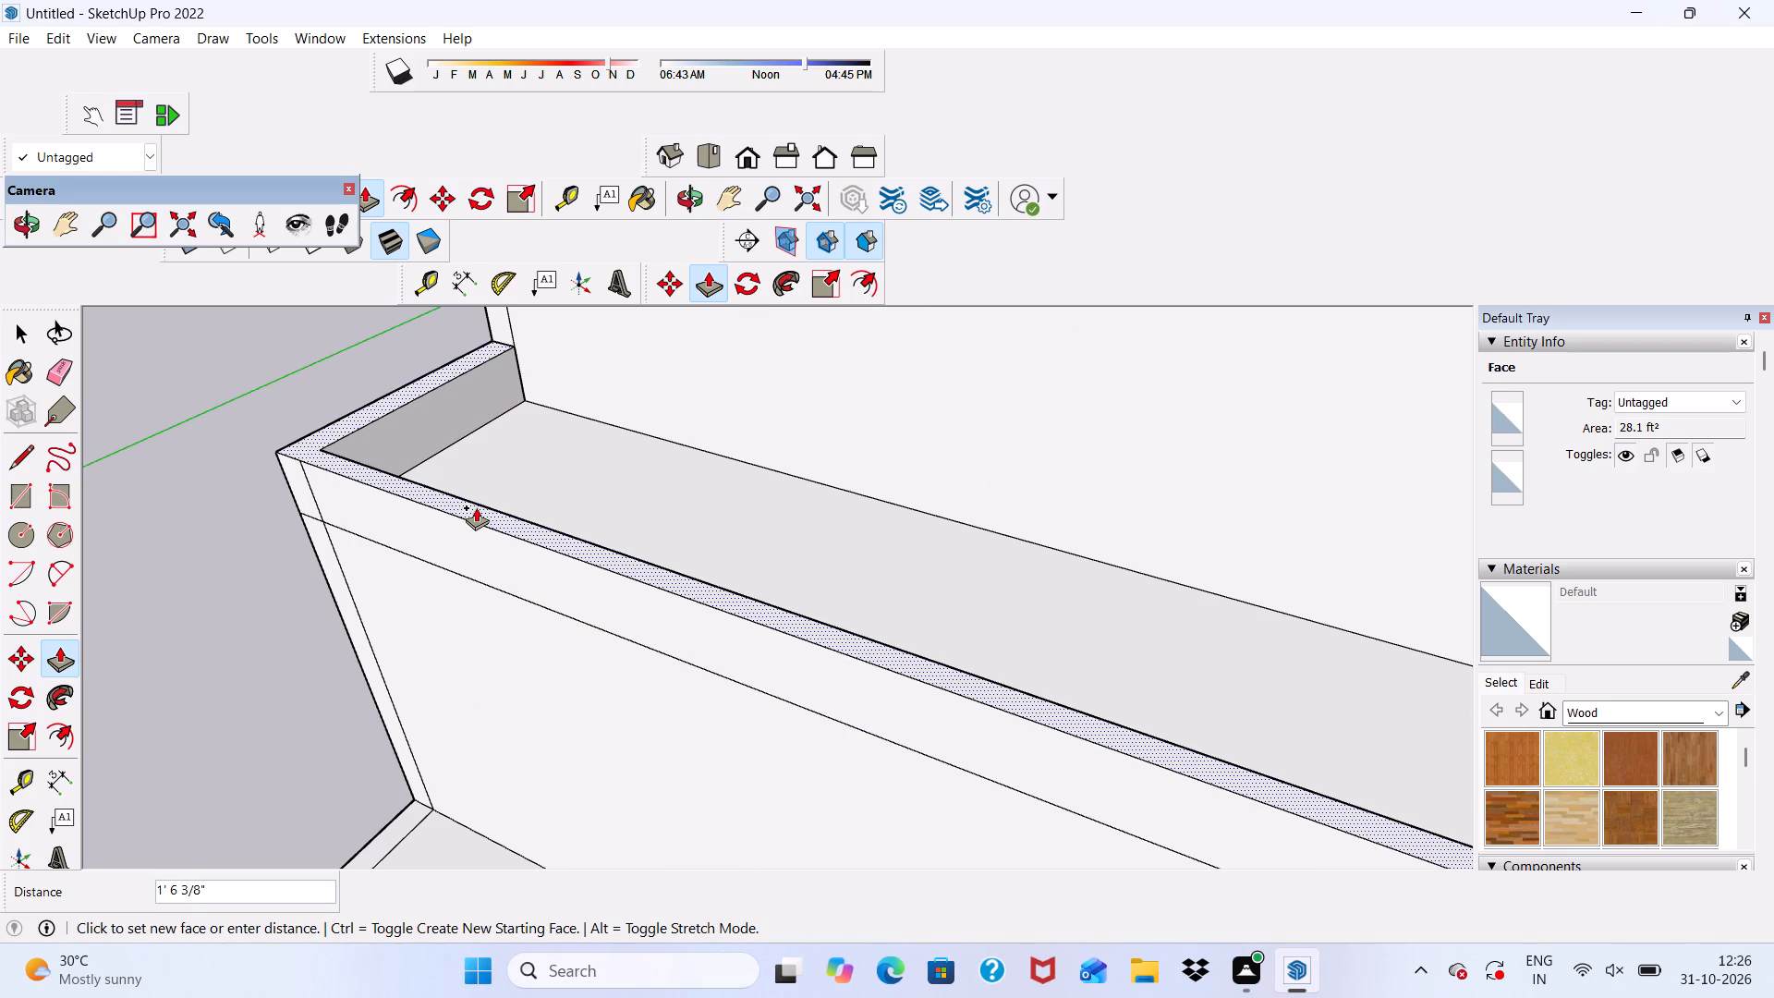
{"action": "type", "text": "2'"}
{"action": "key", "text": "Return"}
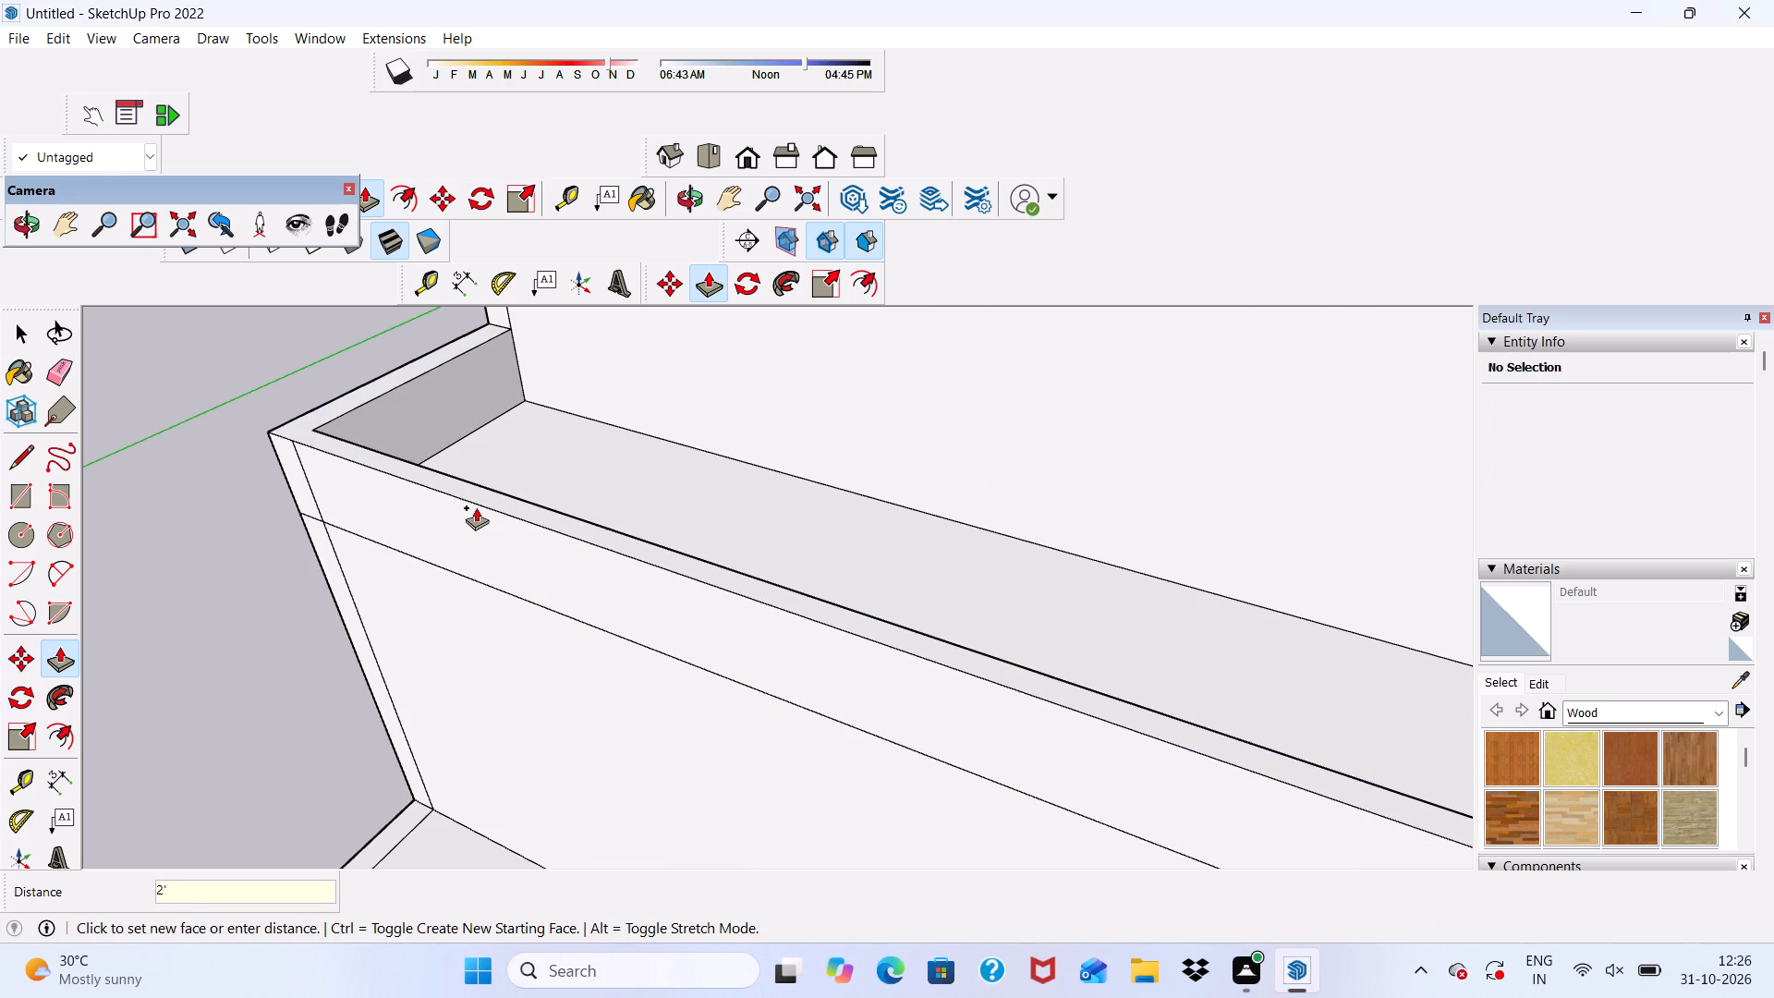
{"action": "scroll", "coordinate": [460, 503], "scroll_direction": "down", "scroll_amount": 5}
{"action": "middle_click_drag", "start_coordinate": [577, 561], "coordinate": [821, 392]}
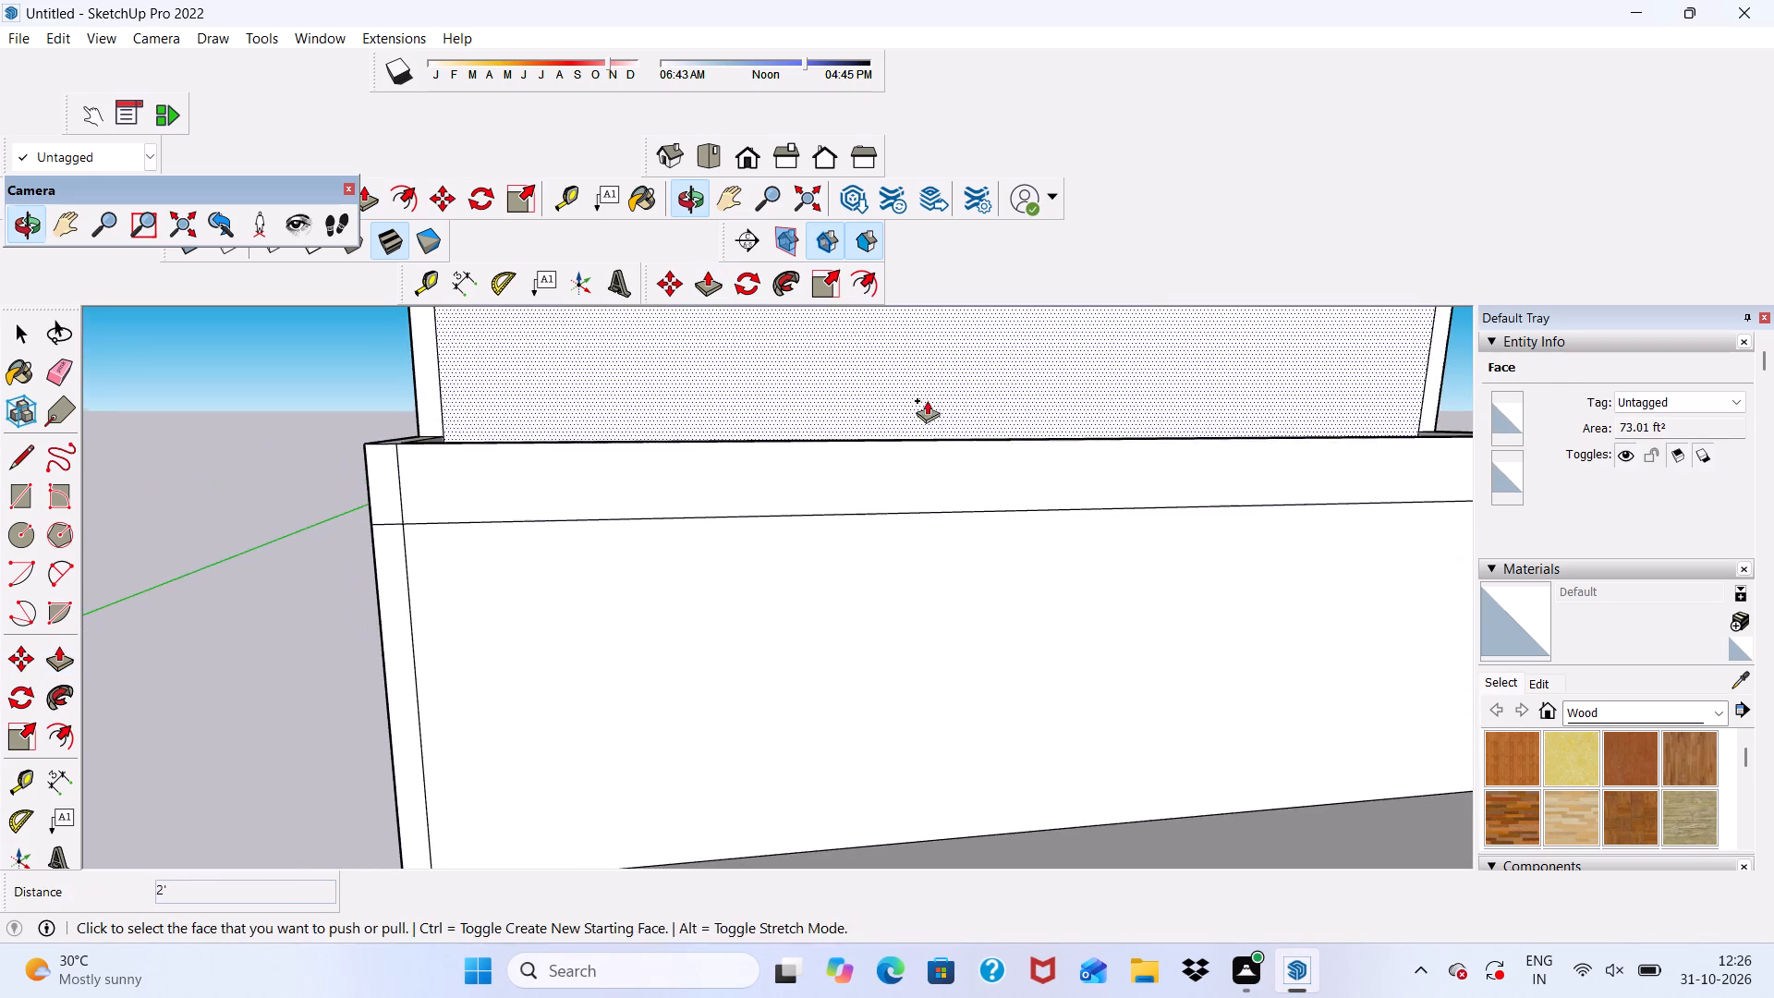
{"action": "key", "text": "space"}
Examine the upper walls, terrace parapet and front slab from the front and from above.
{"action": "scroll", "coordinate": [758, 407], "scroll_direction": "down", "scroll_amount": 5}
{"action": "middle_click_drag", "start_coordinate": [671, 538], "coordinate": [464, 526]}
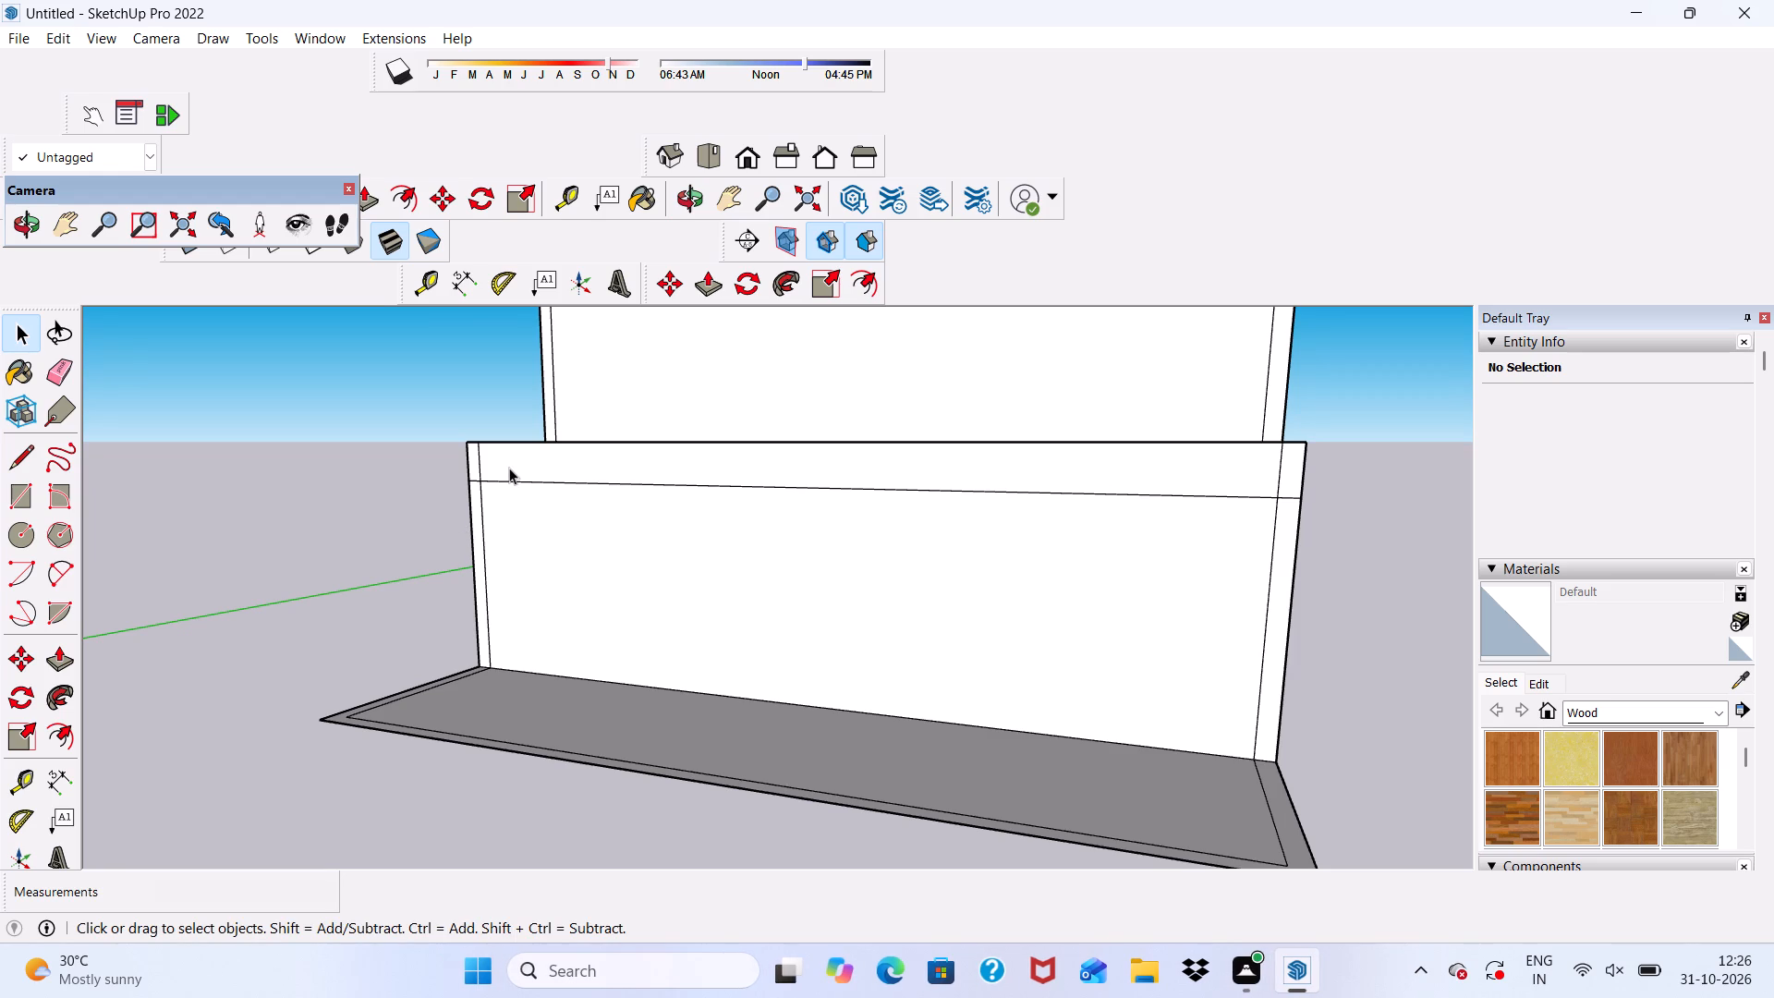
{"action": "key", "text": "space"}
{"action": "scroll", "coordinate": [581, 437], "scroll_direction": "down", "scroll_amount": 2}
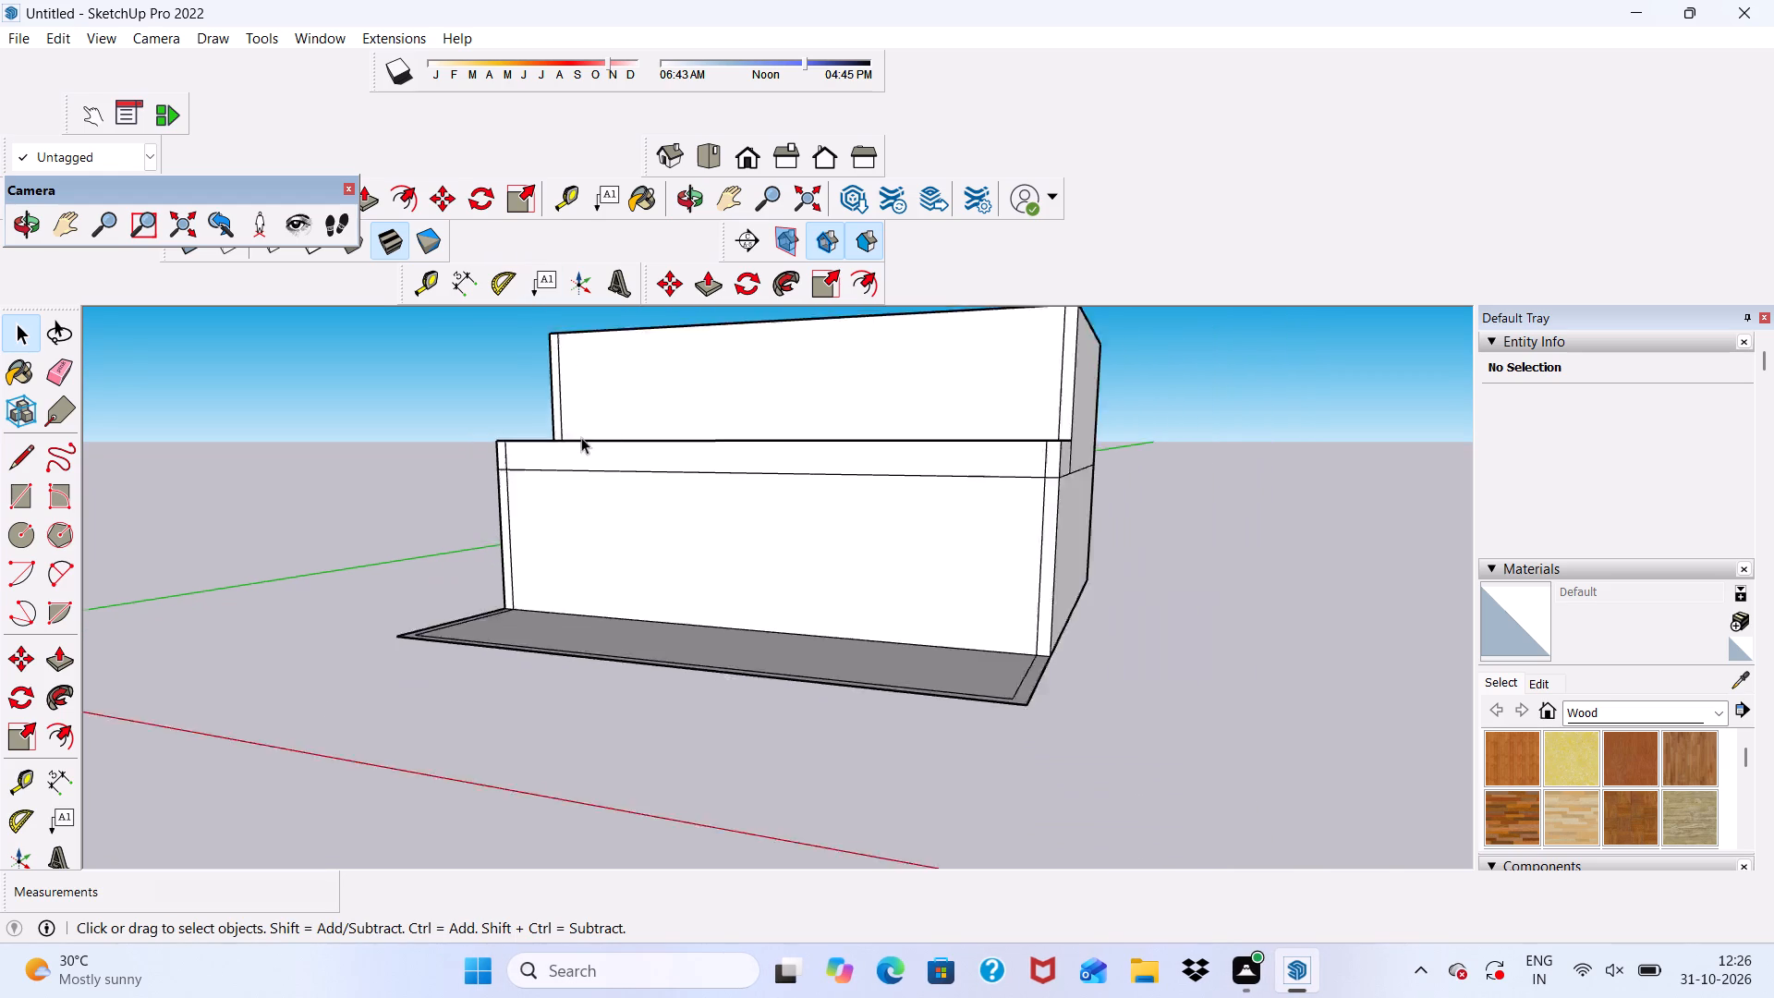
{"action": "scroll", "coordinate": [581, 437], "scroll_direction": "down", "scroll_amount": 3}
{"action": "scroll", "coordinate": [649, 432], "scroll_direction": "up", "scroll_amount": 1}
{"action": "middle_click_drag", "start_coordinate": [653, 432], "coordinate": [582, 666]}
{"action": "scroll", "coordinate": [621, 501], "scroll_direction": "down", "scroll_amount": 3}
{"action": "scroll", "coordinate": [540, 521], "scroll_direction": "down", "scroll_amount": 2}
{"action": "middle_click_drag", "start_coordinate": [544, 544], "coordinate": [609, 557]}
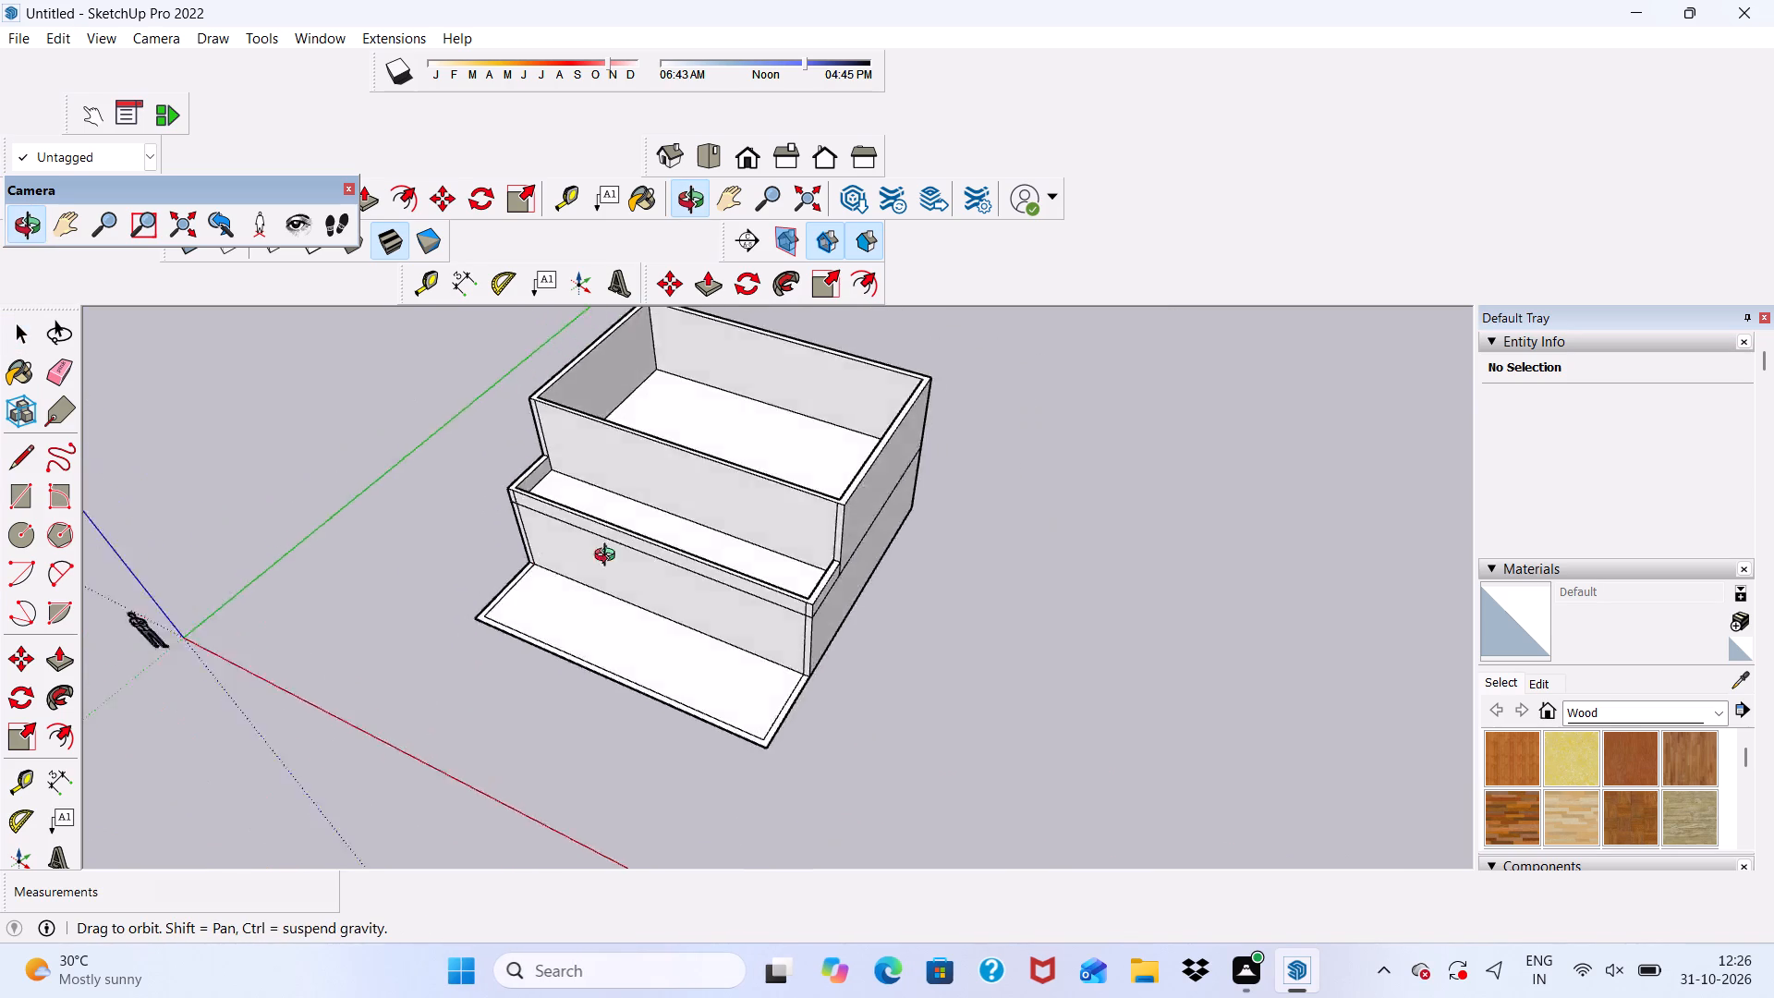
{"action": "middle_click_drag", "start_coordinate": [609, 557], "coordinate": [788, 581]}
Draw a rectangle about 27' 6" by 23' 9" across the top of the upper storey walls to cover the opening.
{"action": "left_click", "coordinate": [30, 487]}
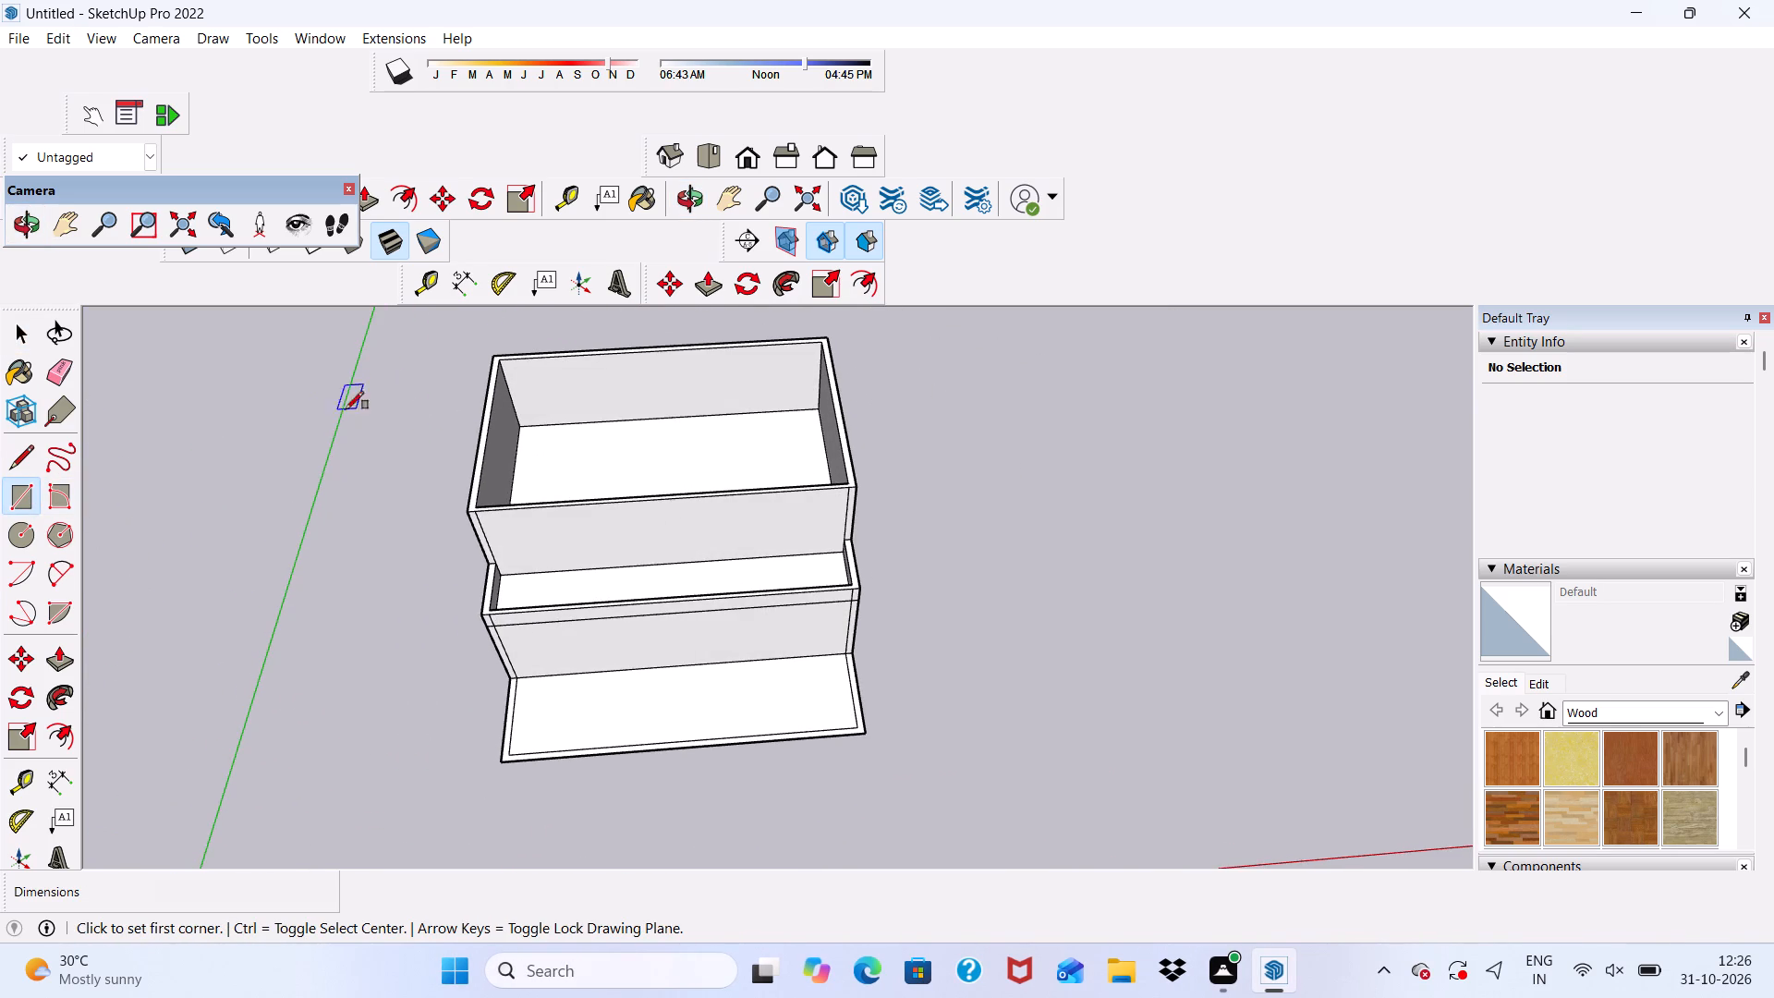
{"action": "scroll", "coordinate": [426, 411], "scroll_direction": "up", "scroll_amount": 6}
{"action": "scroll", "coordinate": [541, 430], "scroll_direction": "down", "scroll_amount": 7}
{"action": "scroll", "coordinate": [513, 402], "scroll_direction": "up", "scroll_amount": 12}
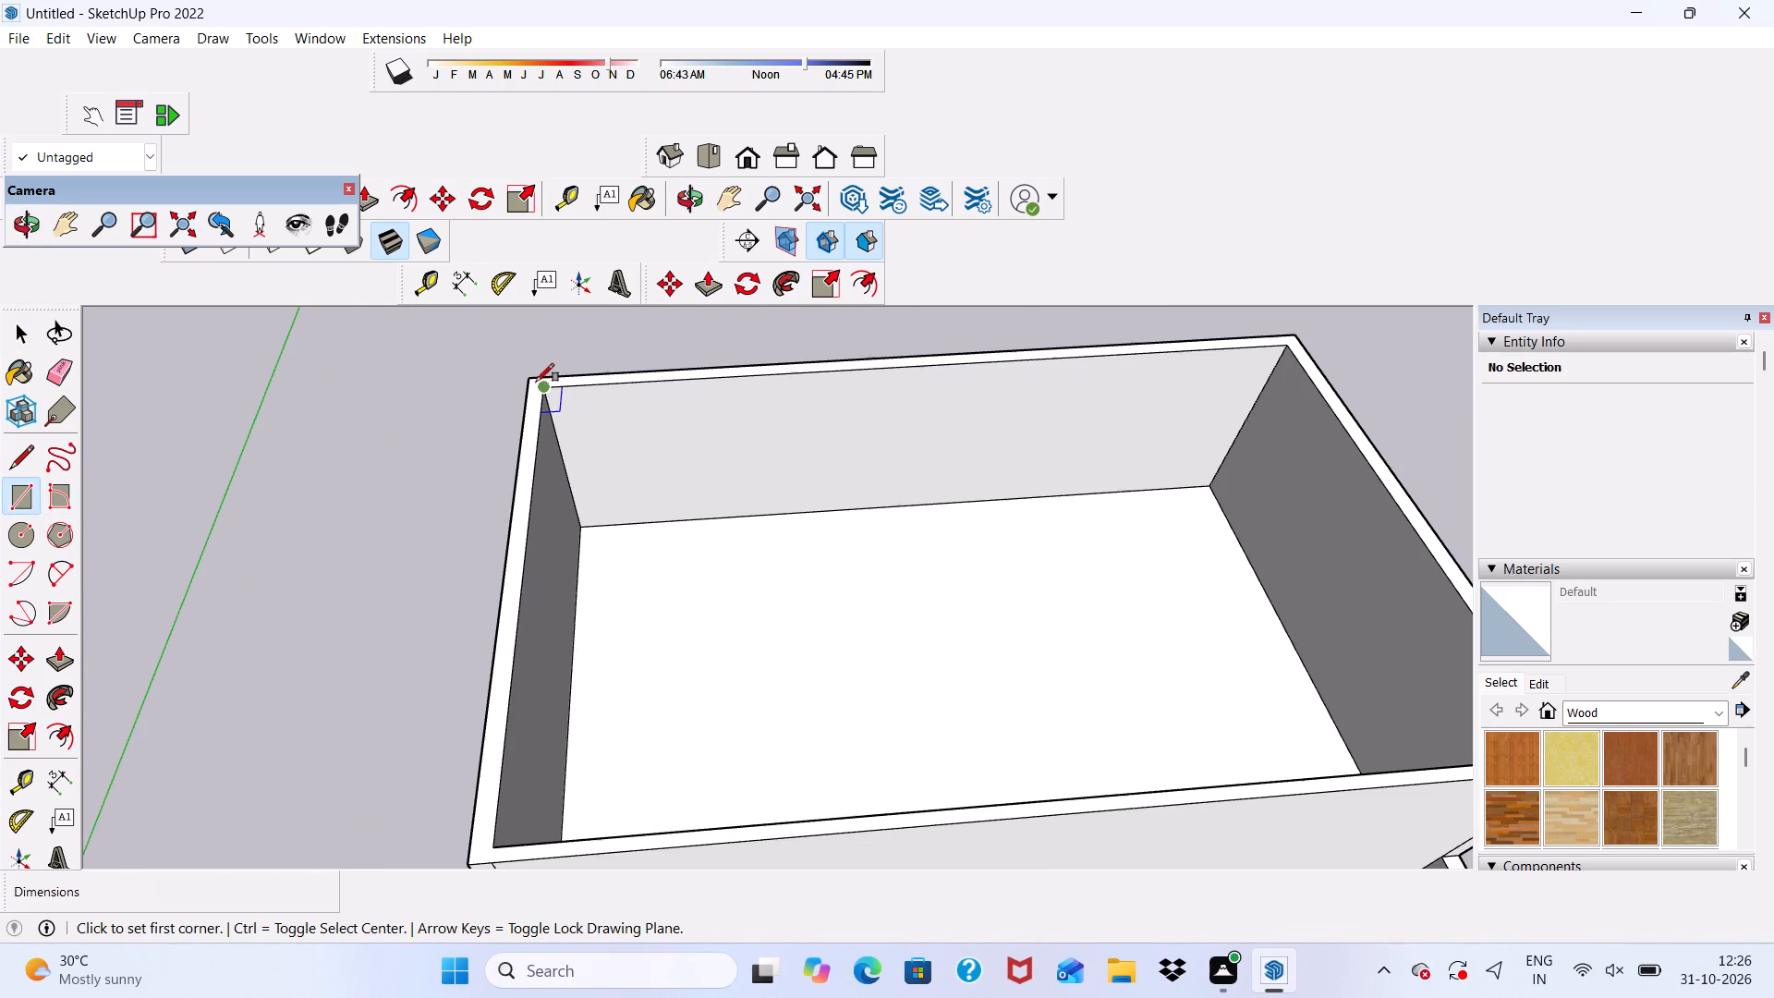
{"action": "left_click", "coordinate": [529, 382]}
{"action": "scroll", "coordinate": [626, 393], "scroll_direction": "down", "scroll_amount": 11}
{"action": "scroll", "coordinate": [973, 683], "scroll_direction": "up", "scroll_amount": 5}
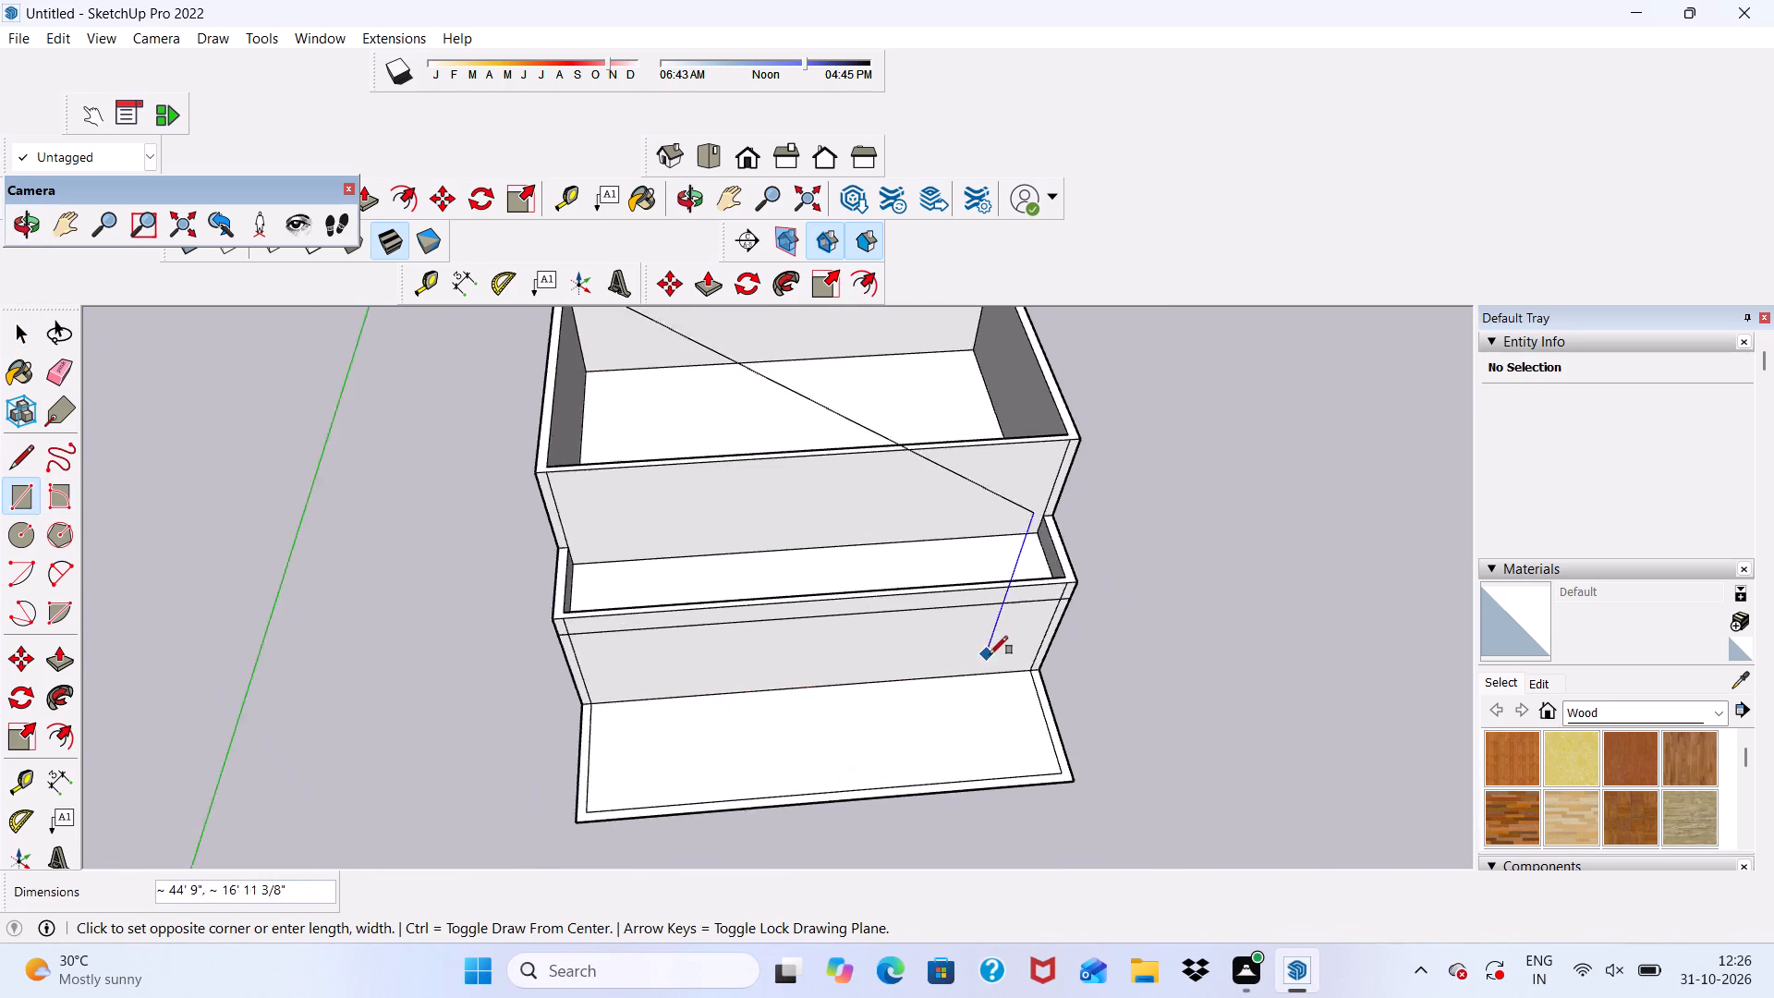
{"action": "scroll", "coordinate": [990, 654], "scroll_direction": "up", "scroll_amount": 1}
{"action": "scroll", "coordinate": [925, 408], "scroll_direction": "up", "scroll_amount": 1}
{"action": "left_click", "coordinate": [928, 426]}
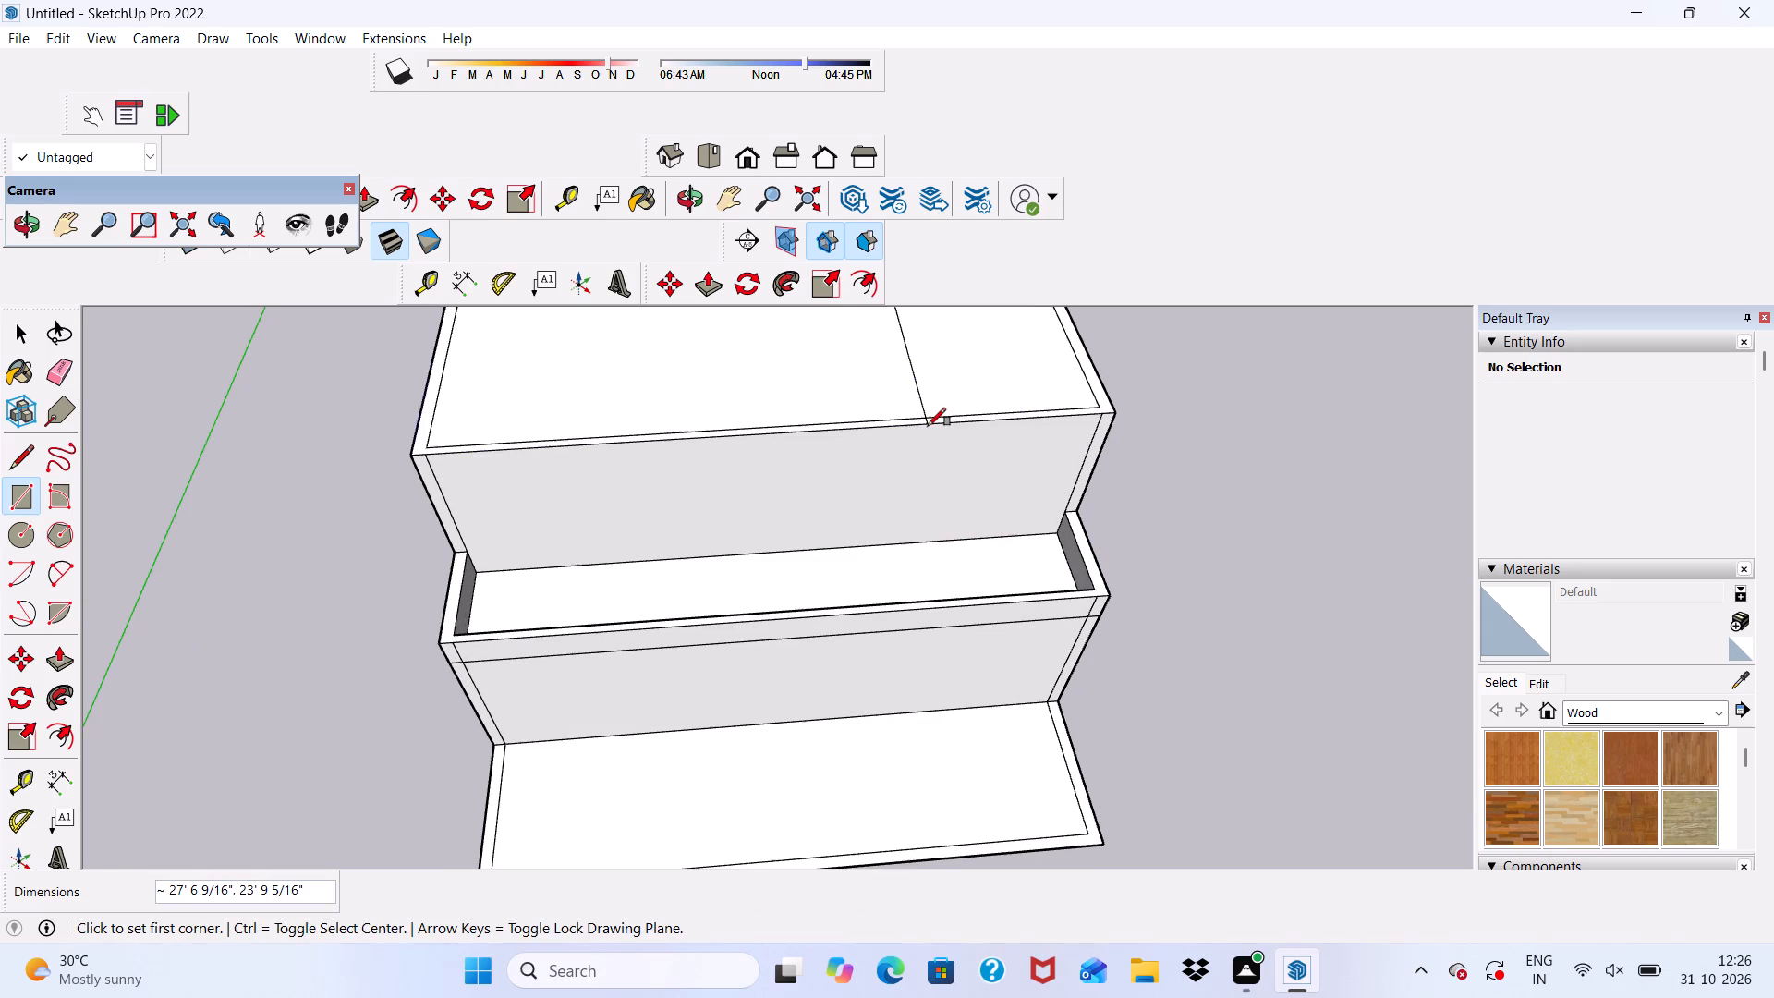
{"action": "key", "text": "space"}
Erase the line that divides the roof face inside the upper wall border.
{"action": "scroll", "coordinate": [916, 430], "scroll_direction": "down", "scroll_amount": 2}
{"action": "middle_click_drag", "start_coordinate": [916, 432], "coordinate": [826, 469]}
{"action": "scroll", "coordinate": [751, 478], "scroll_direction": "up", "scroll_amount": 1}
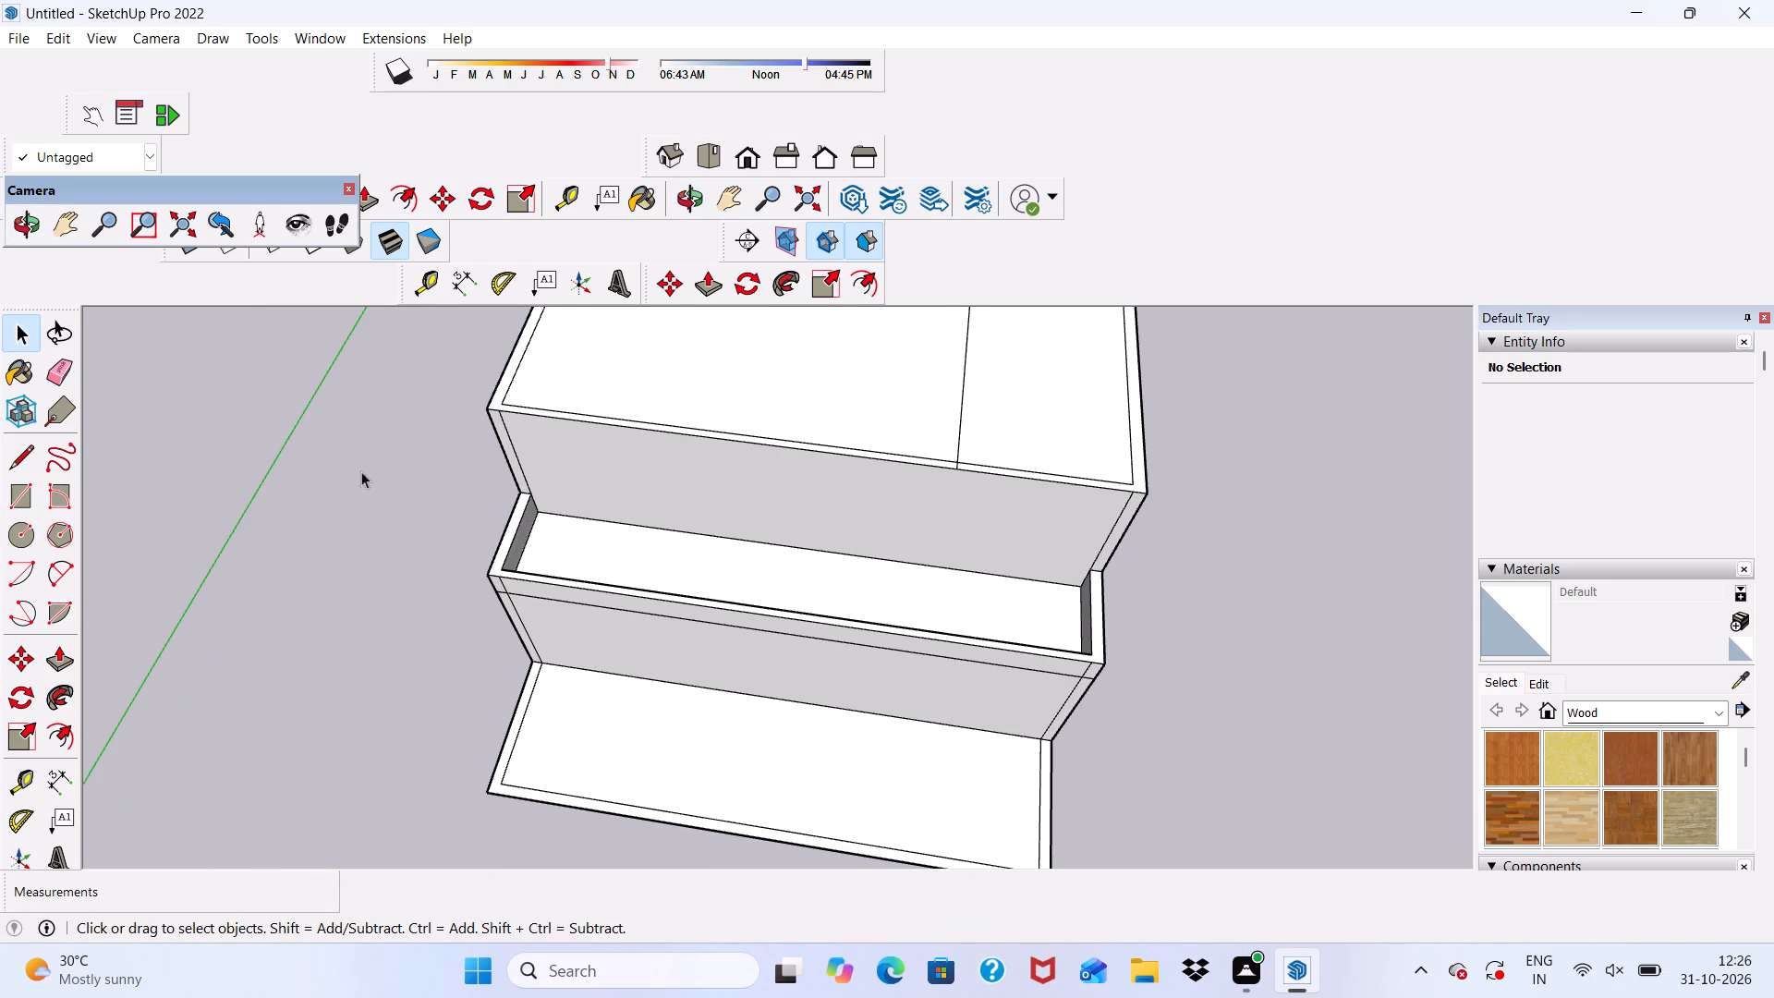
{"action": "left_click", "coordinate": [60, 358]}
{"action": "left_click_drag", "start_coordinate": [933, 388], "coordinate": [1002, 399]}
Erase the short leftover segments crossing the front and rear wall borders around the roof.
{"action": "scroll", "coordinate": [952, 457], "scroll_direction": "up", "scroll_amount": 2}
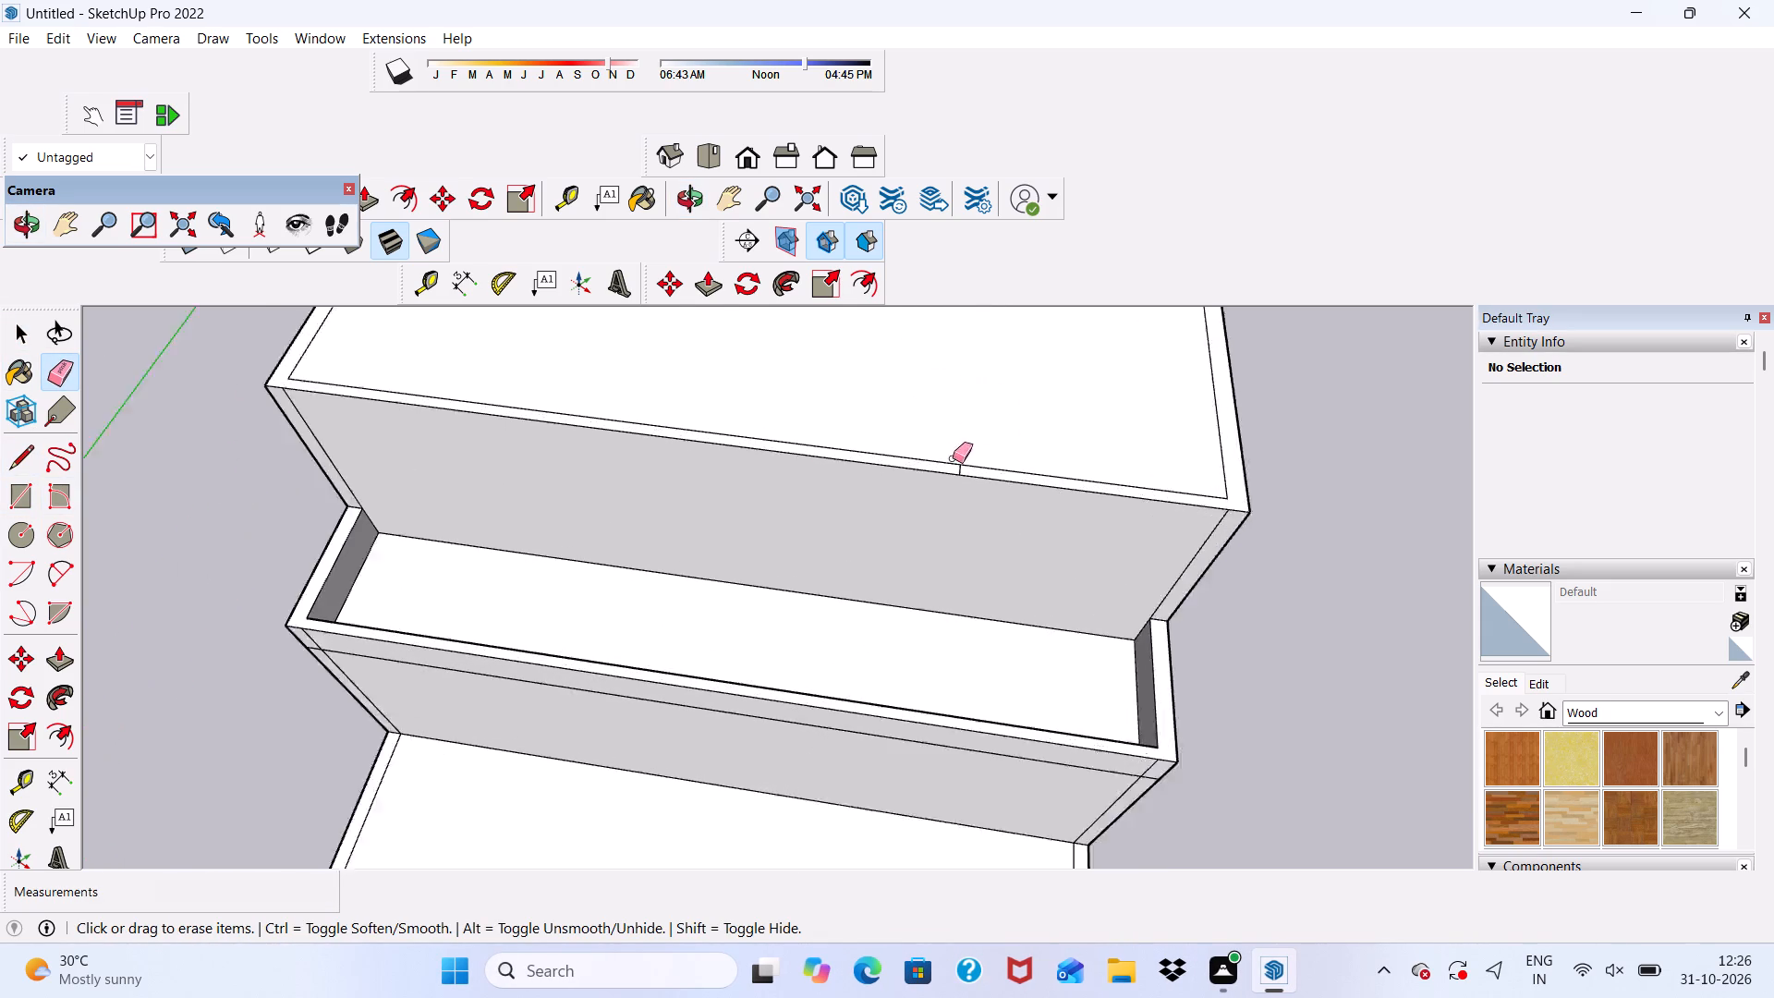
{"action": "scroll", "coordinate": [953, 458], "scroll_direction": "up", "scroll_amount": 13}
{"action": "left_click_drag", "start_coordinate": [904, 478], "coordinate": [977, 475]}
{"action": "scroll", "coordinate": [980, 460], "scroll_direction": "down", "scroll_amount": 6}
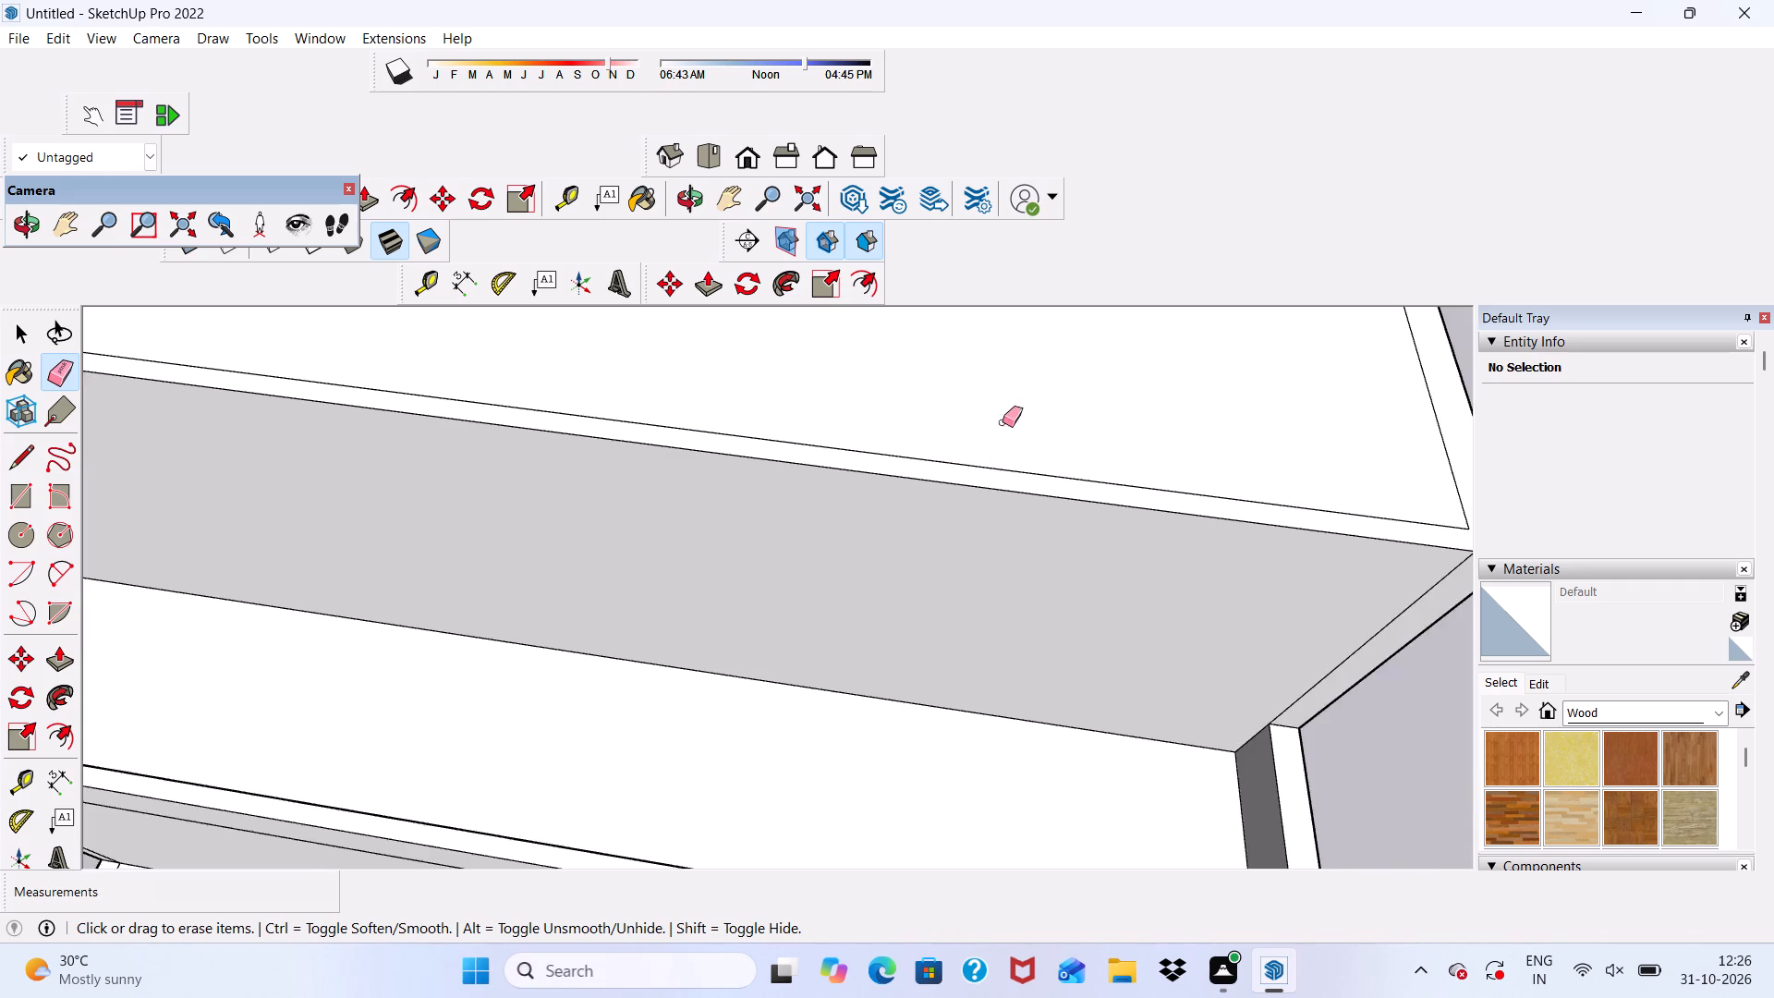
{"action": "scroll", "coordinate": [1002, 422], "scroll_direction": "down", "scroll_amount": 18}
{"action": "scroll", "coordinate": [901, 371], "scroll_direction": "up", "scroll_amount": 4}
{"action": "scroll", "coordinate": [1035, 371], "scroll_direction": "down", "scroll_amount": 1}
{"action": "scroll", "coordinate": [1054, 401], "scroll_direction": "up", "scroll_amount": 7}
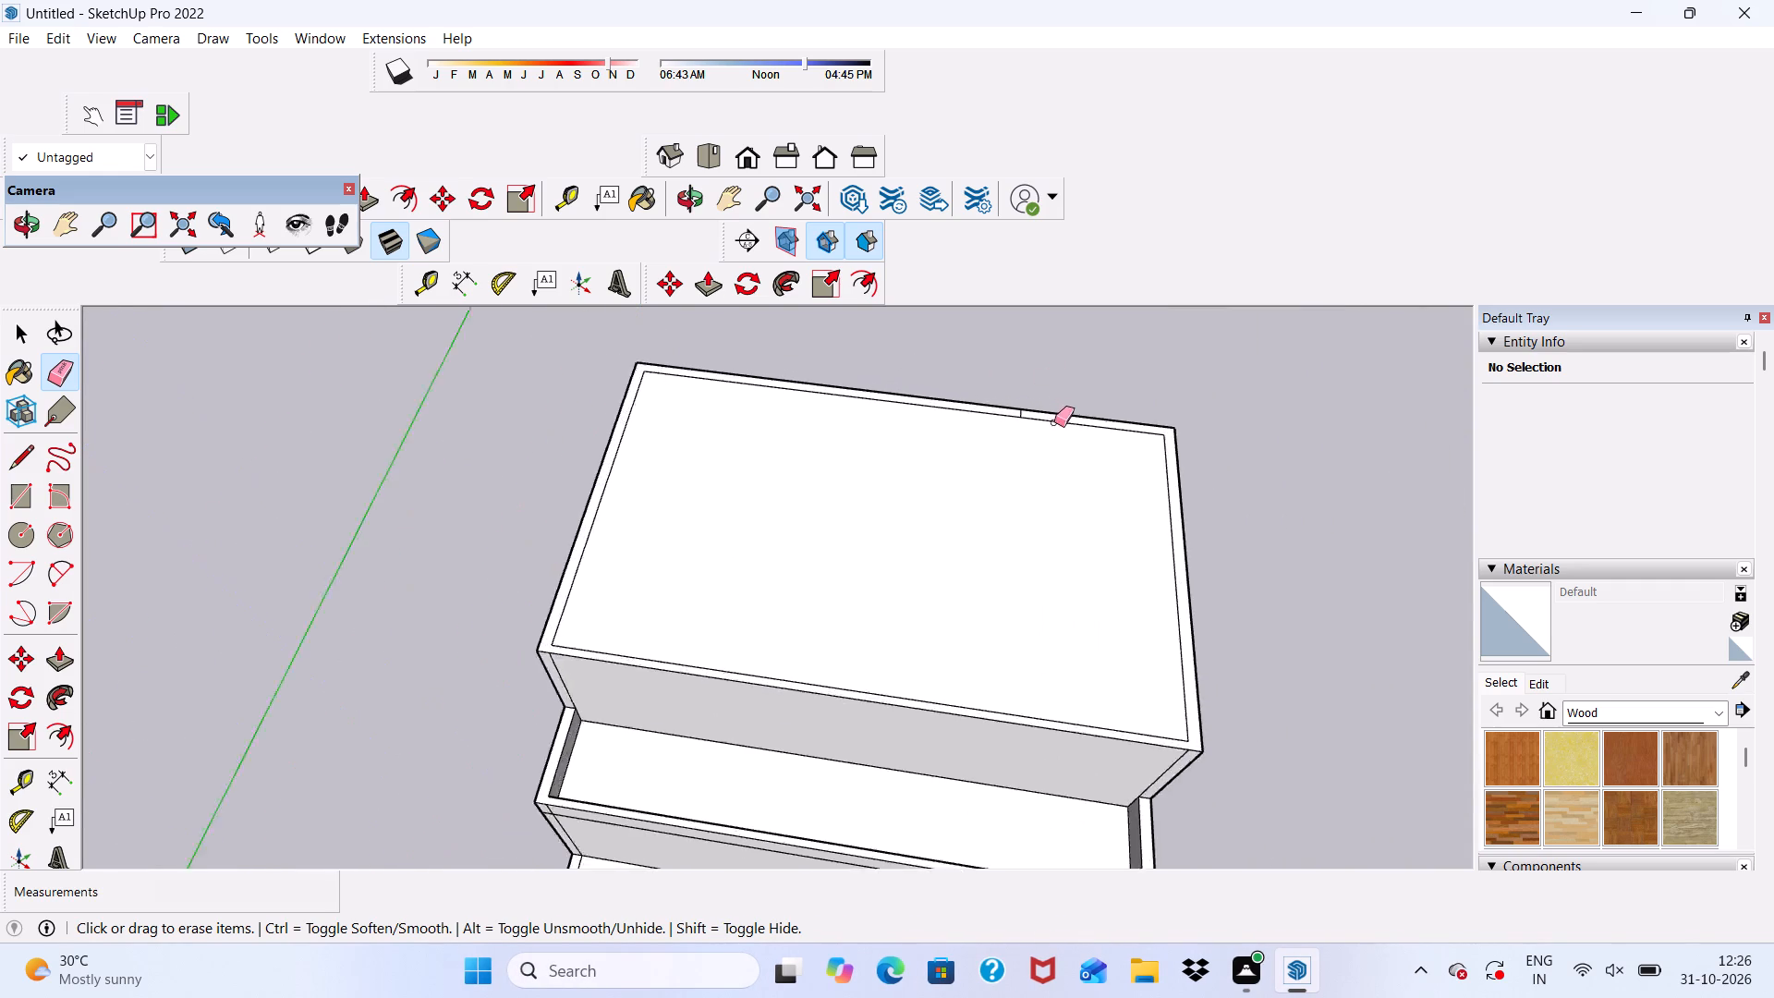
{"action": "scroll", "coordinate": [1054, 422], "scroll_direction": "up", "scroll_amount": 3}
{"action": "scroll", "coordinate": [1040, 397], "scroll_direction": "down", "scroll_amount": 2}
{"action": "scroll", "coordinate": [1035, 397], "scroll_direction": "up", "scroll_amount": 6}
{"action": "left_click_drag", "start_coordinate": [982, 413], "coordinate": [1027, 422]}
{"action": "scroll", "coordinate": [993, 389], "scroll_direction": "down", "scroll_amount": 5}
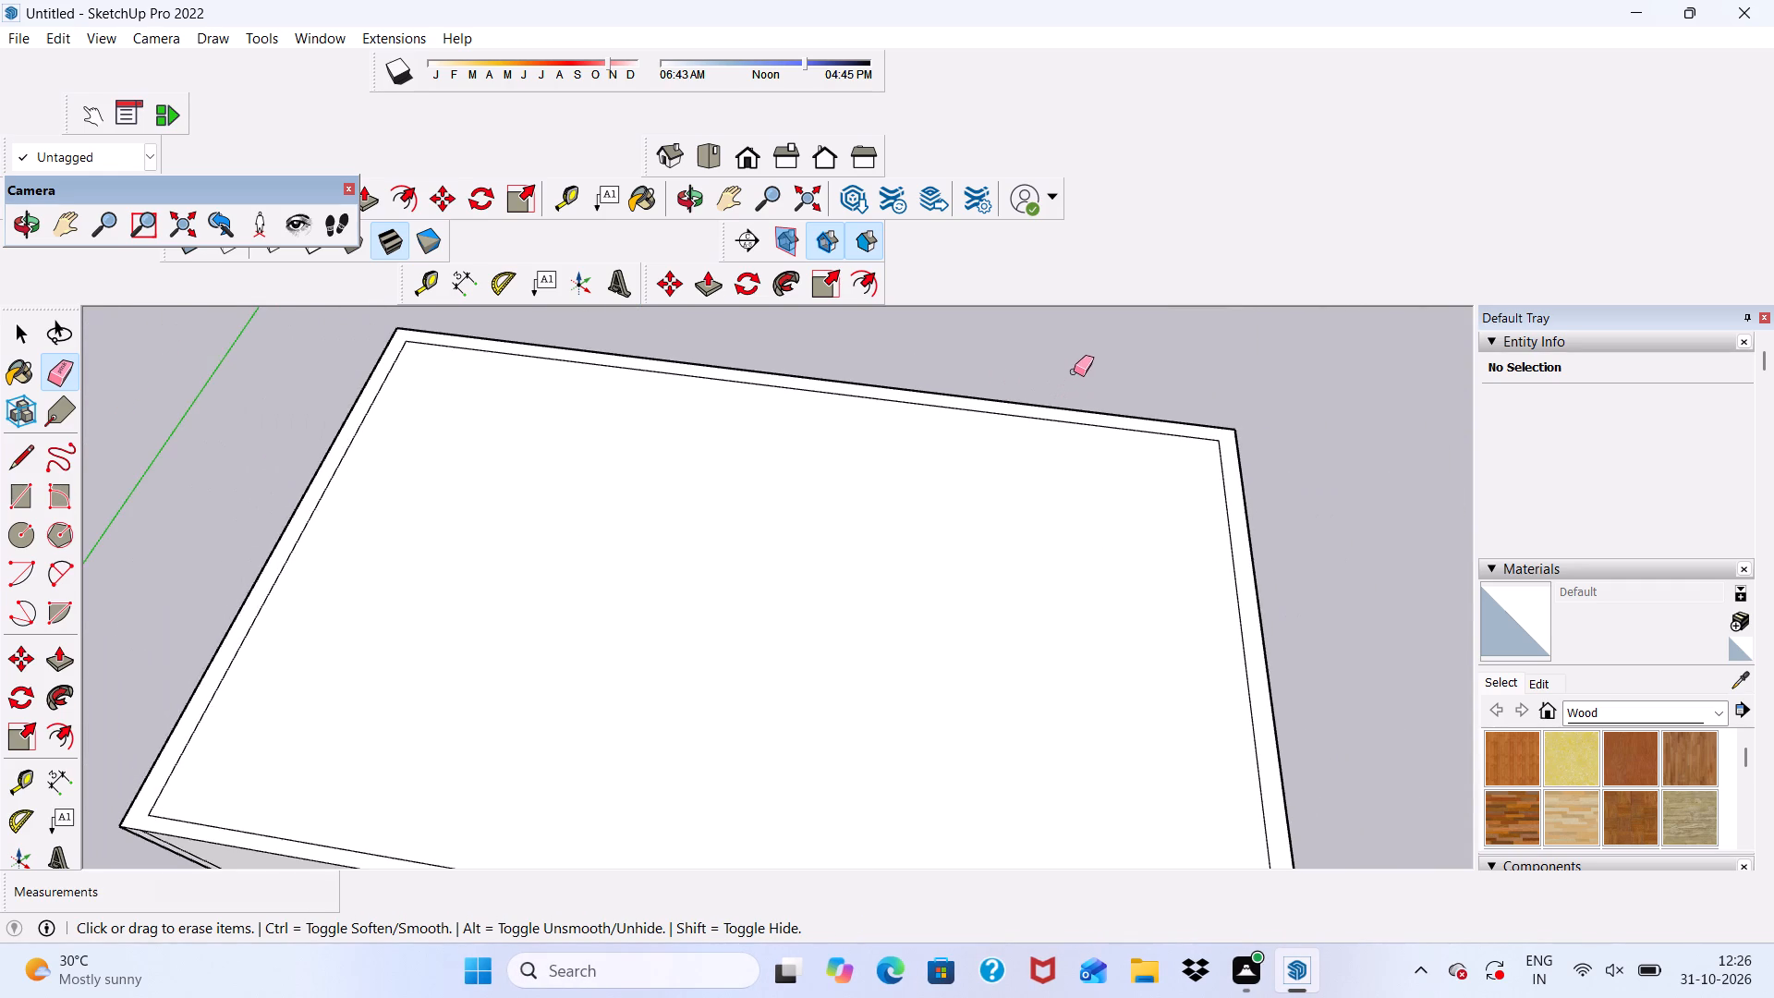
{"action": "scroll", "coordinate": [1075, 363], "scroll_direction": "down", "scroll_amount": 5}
Examine the covered upper storey and the stepped front from low, side and overhead angles.
{"action": "middle_click_drag", "start_coordinate": [1067, 500], "coordinate": [1076, 301]}
{"action": "scroll", "coordinate": [1111, 481], "scroll_direction": "down", "scroll_amount": 3}
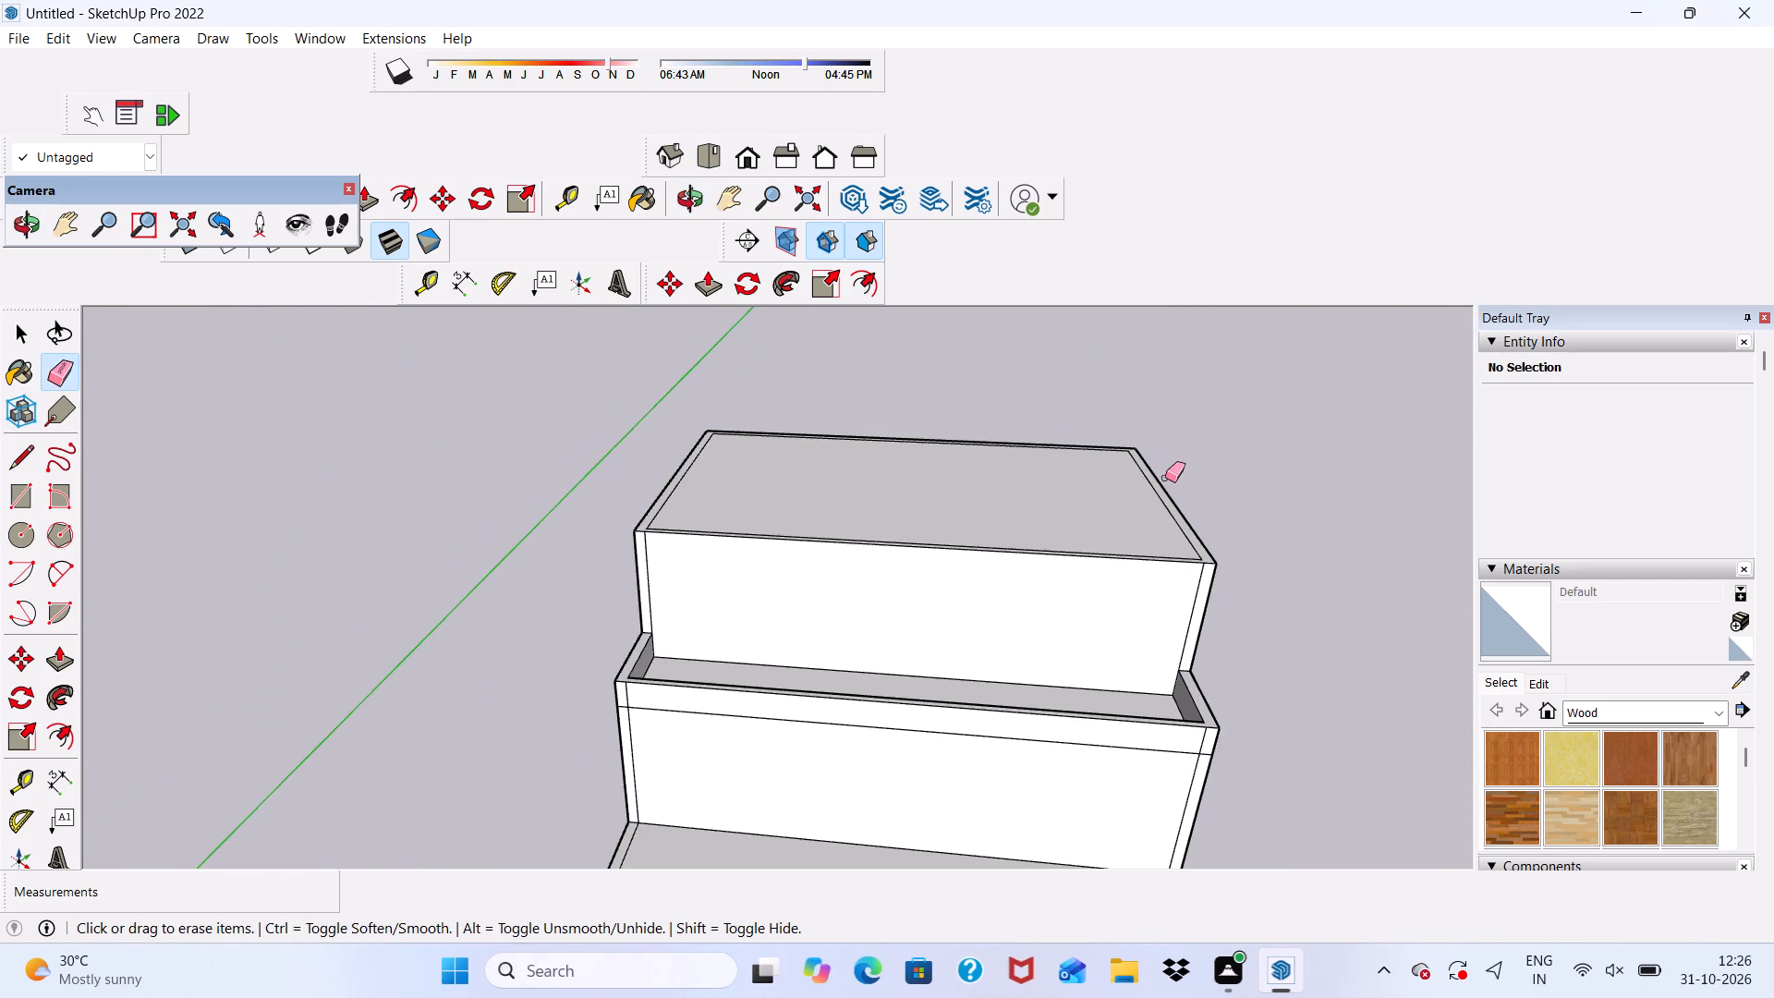
{"action": "scroll", "coordinate": [1171, 502], "scroll_direction": "down", "scroll_amount": 3}
{"action": "middle_click_drag", "start_coordinate": [1176, 548], "coordinate": [1075, 488]}
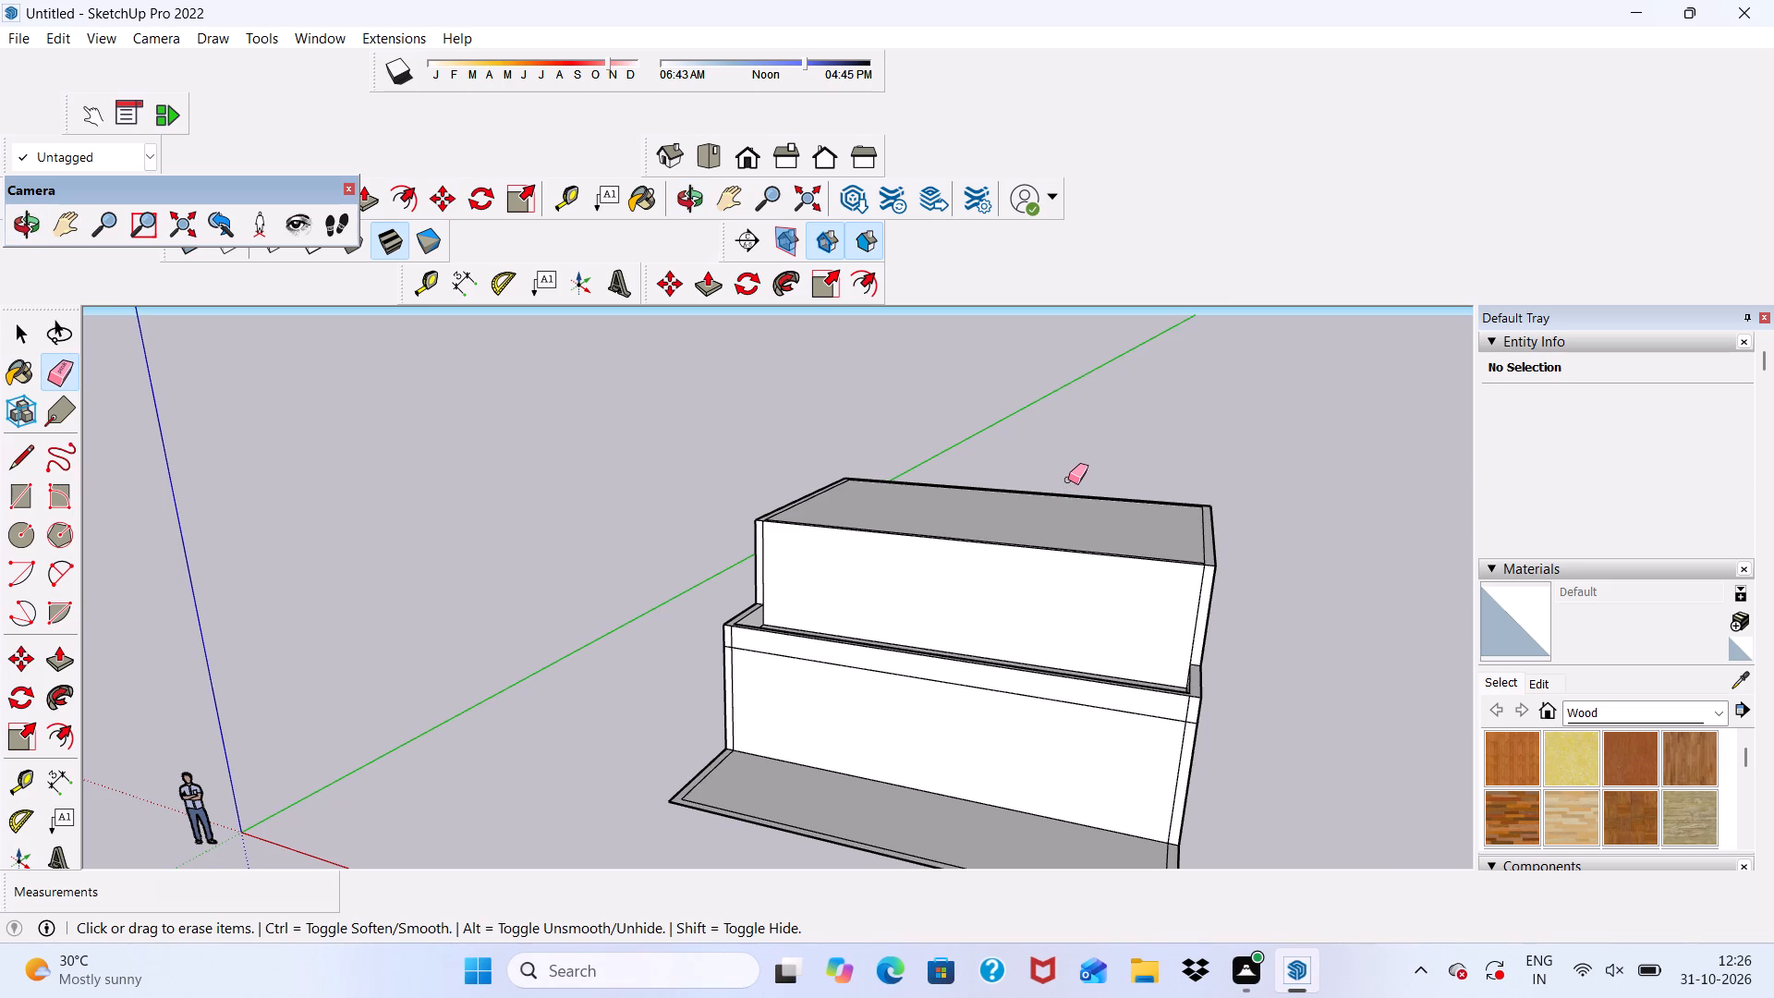
{"action": "key", "text": "space"}
{"action": "middle_click_drag", "start_coordinate": [1066, 478], "coordinate": [903, 641]}
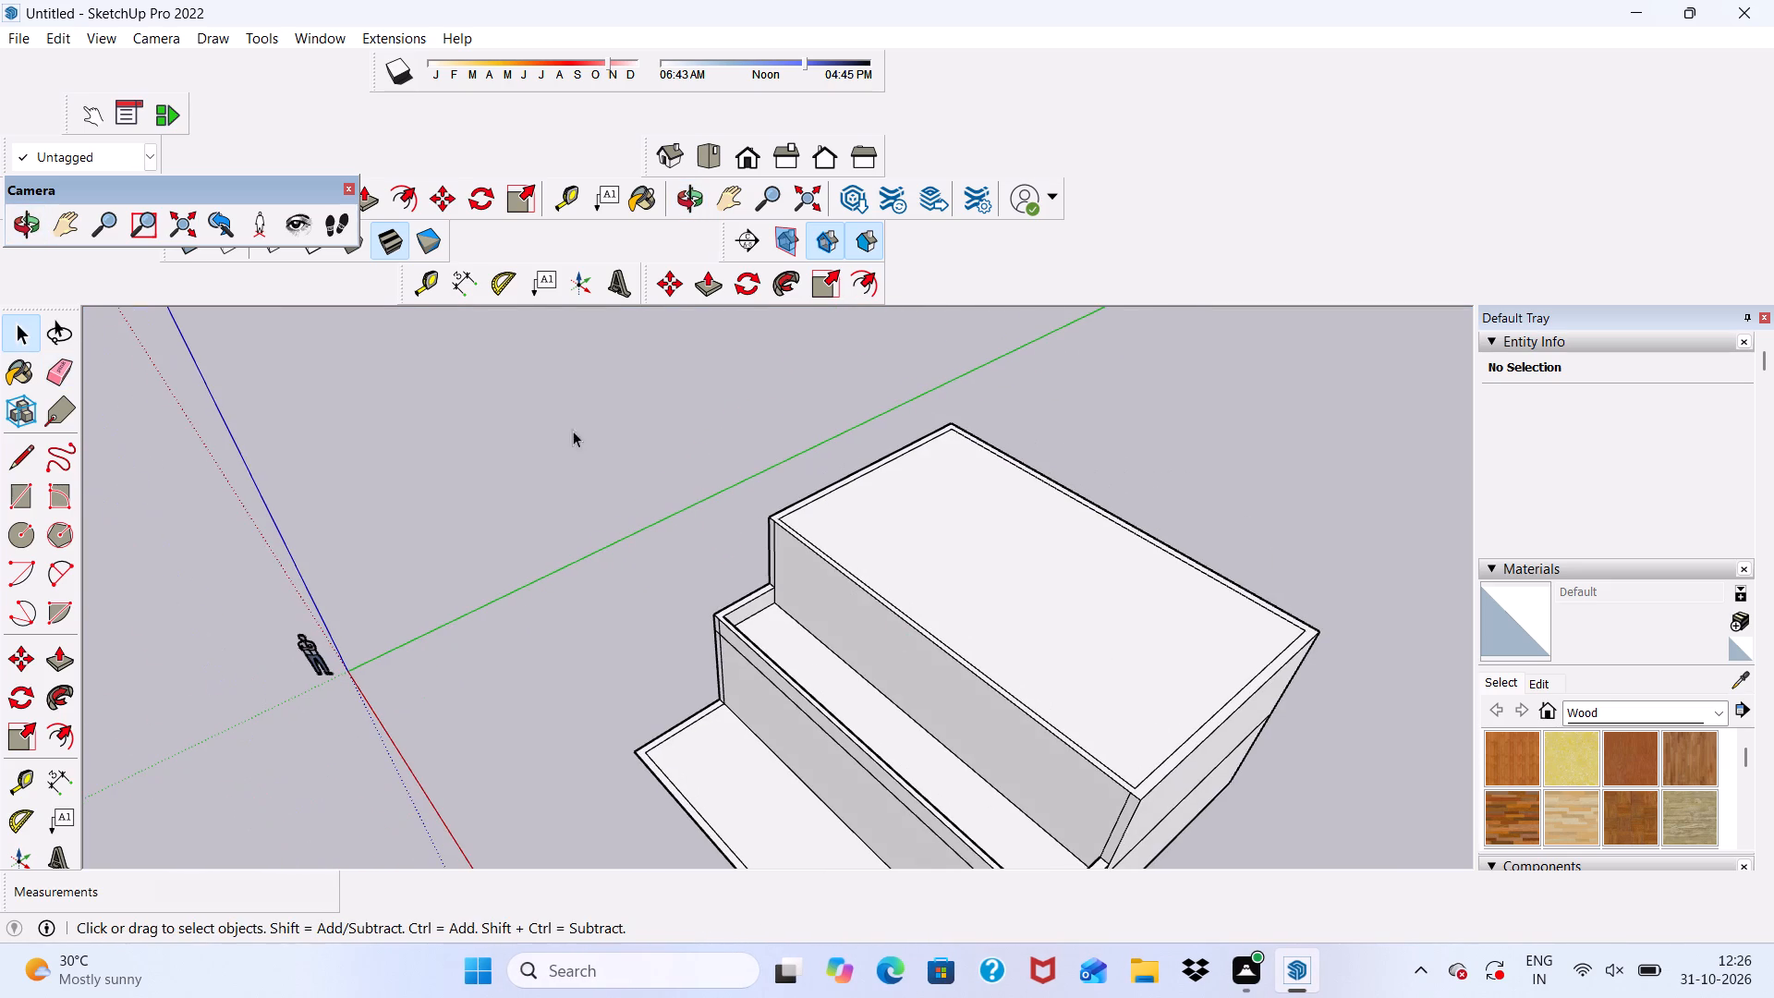
{"action": "scroll", "coordinate": [730, 453], "scroll_direction": "down", "scroll_amount": 1}
{"action": "middle_click_drag", "start_coordinate": [731, 458], "coordinate": [927, 517]}
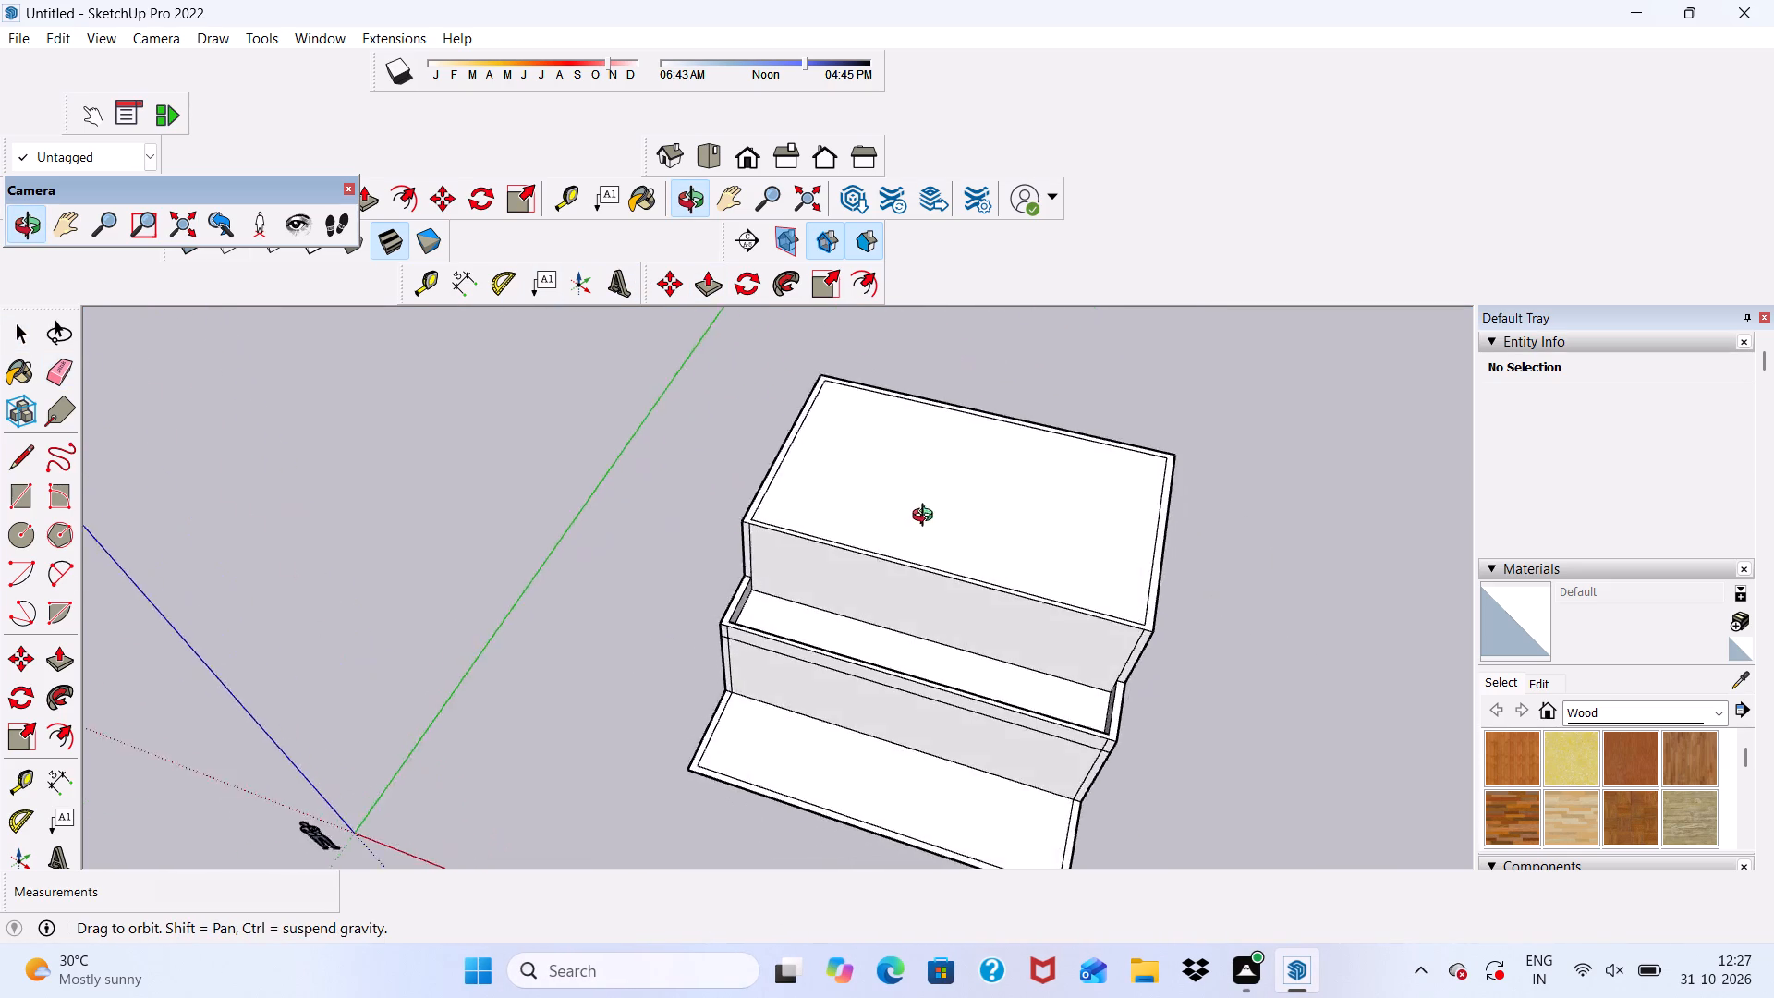
{"action": "middle_click_drag", "start_coordinate": [927, 517], "coordinate": [935, 551]}
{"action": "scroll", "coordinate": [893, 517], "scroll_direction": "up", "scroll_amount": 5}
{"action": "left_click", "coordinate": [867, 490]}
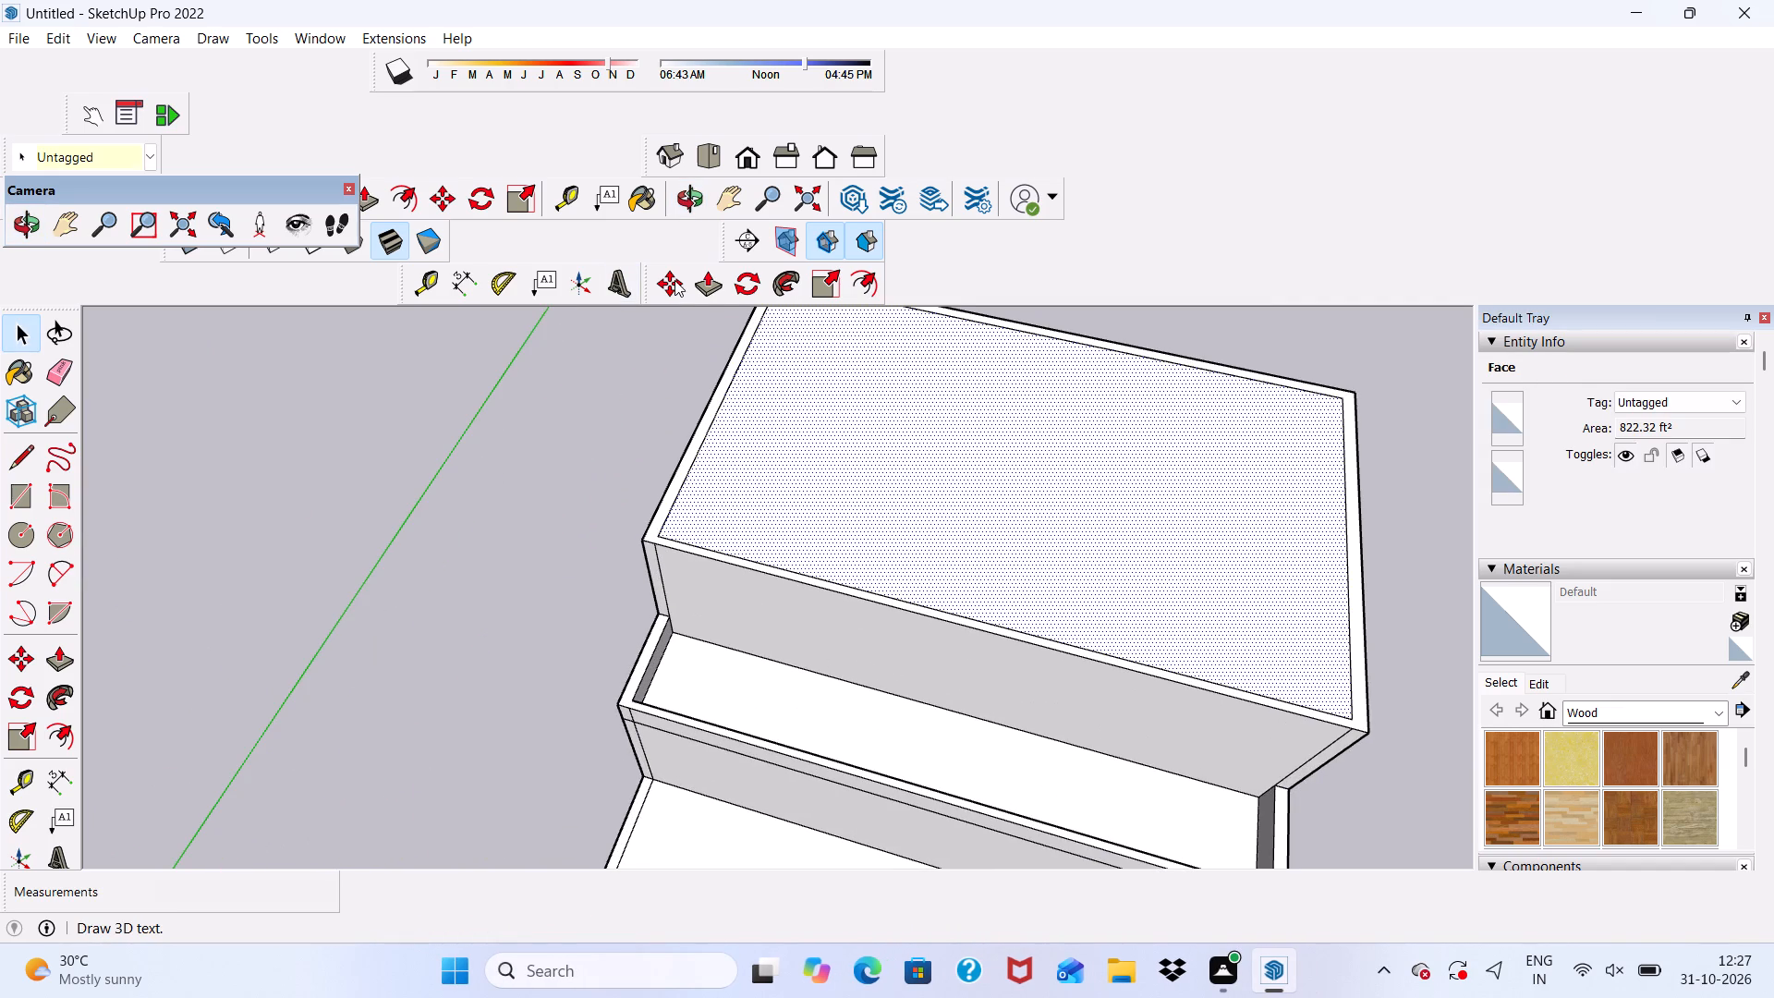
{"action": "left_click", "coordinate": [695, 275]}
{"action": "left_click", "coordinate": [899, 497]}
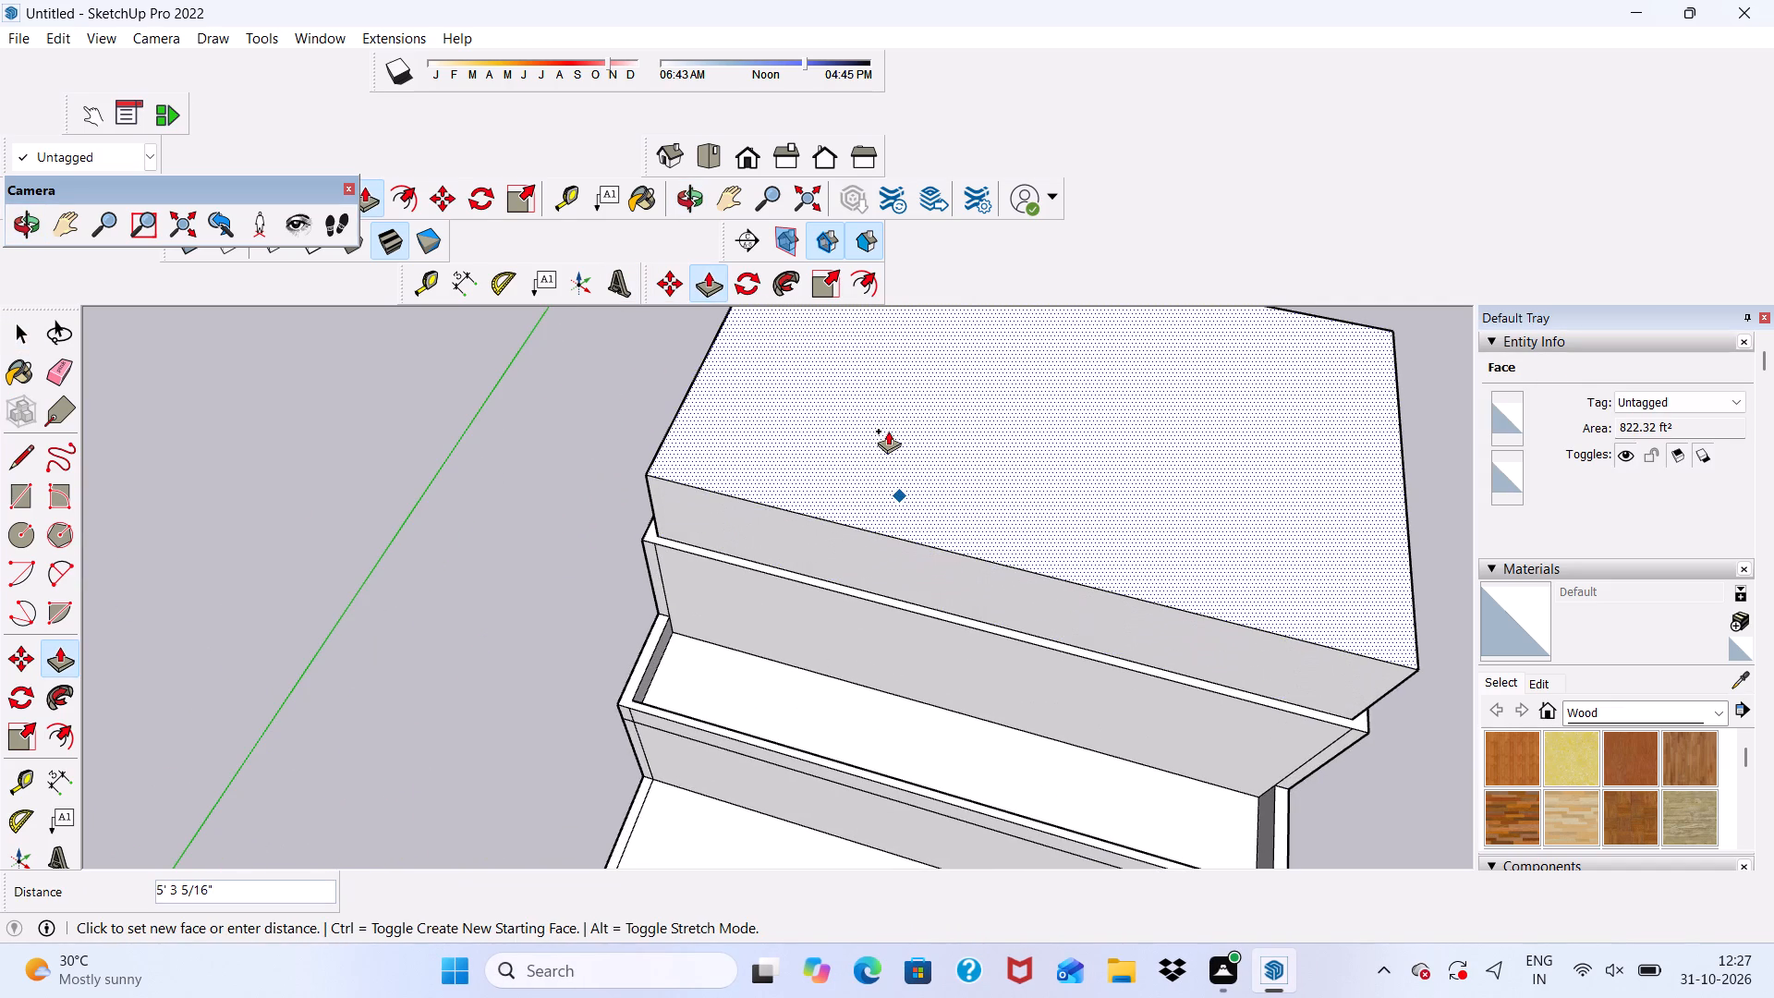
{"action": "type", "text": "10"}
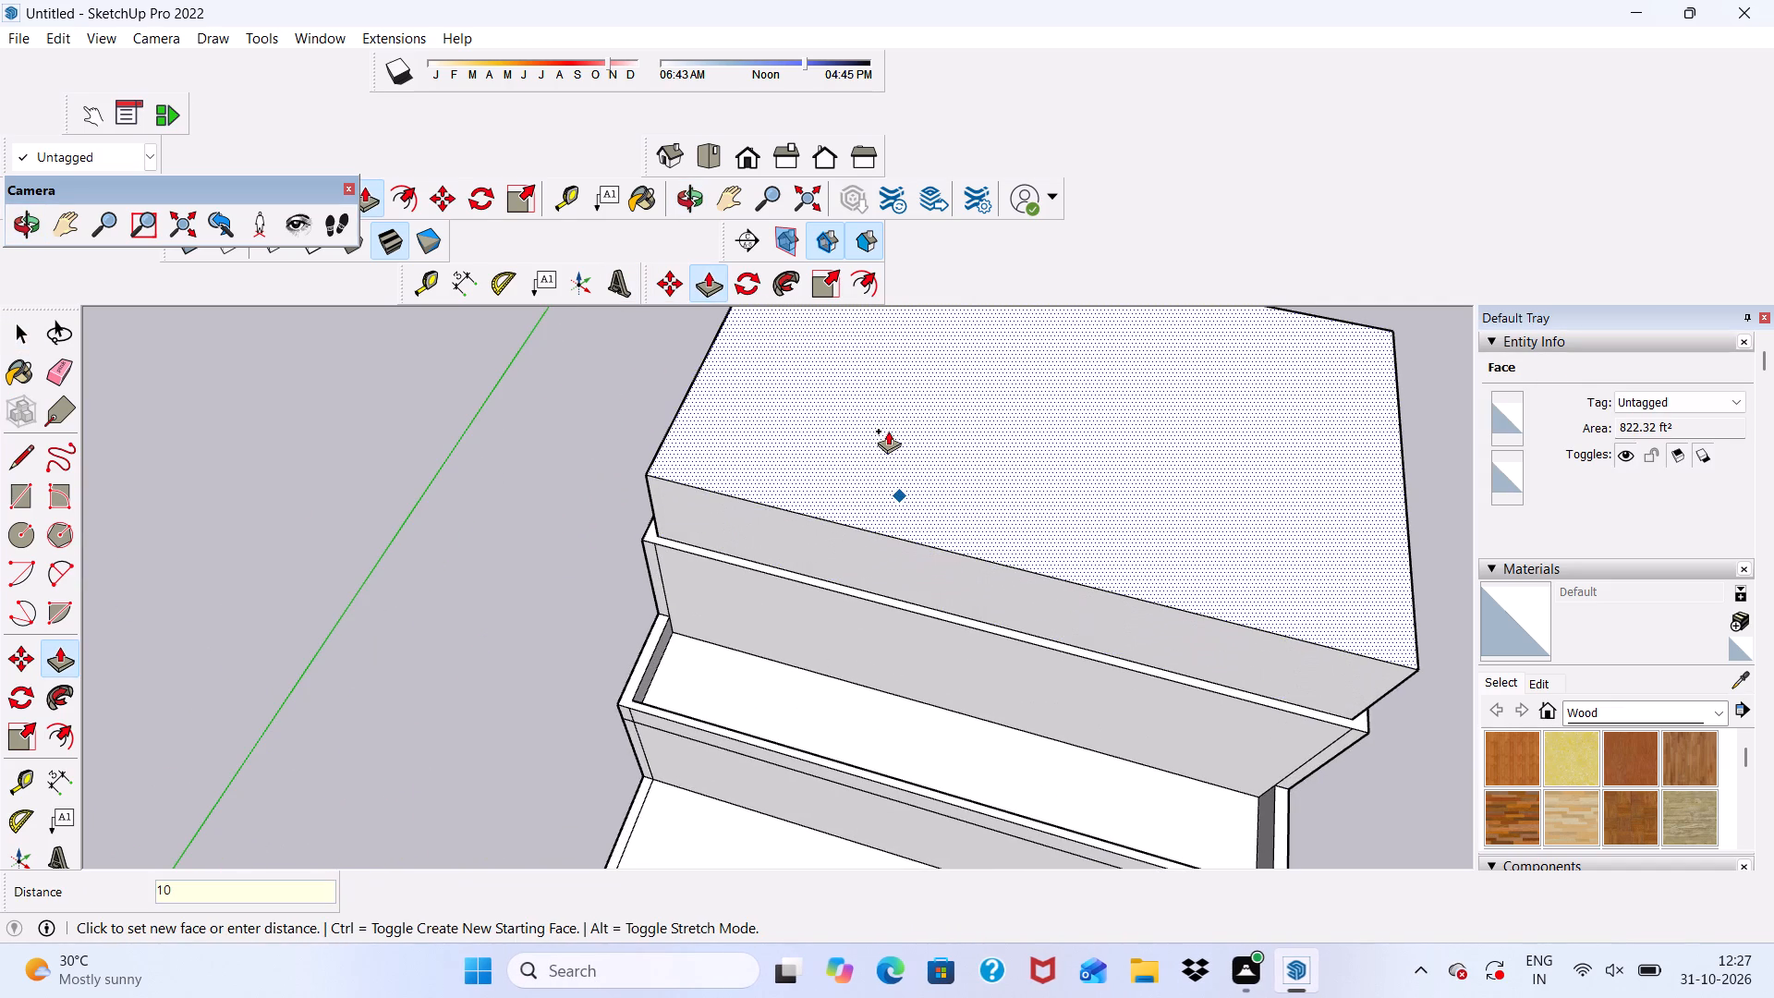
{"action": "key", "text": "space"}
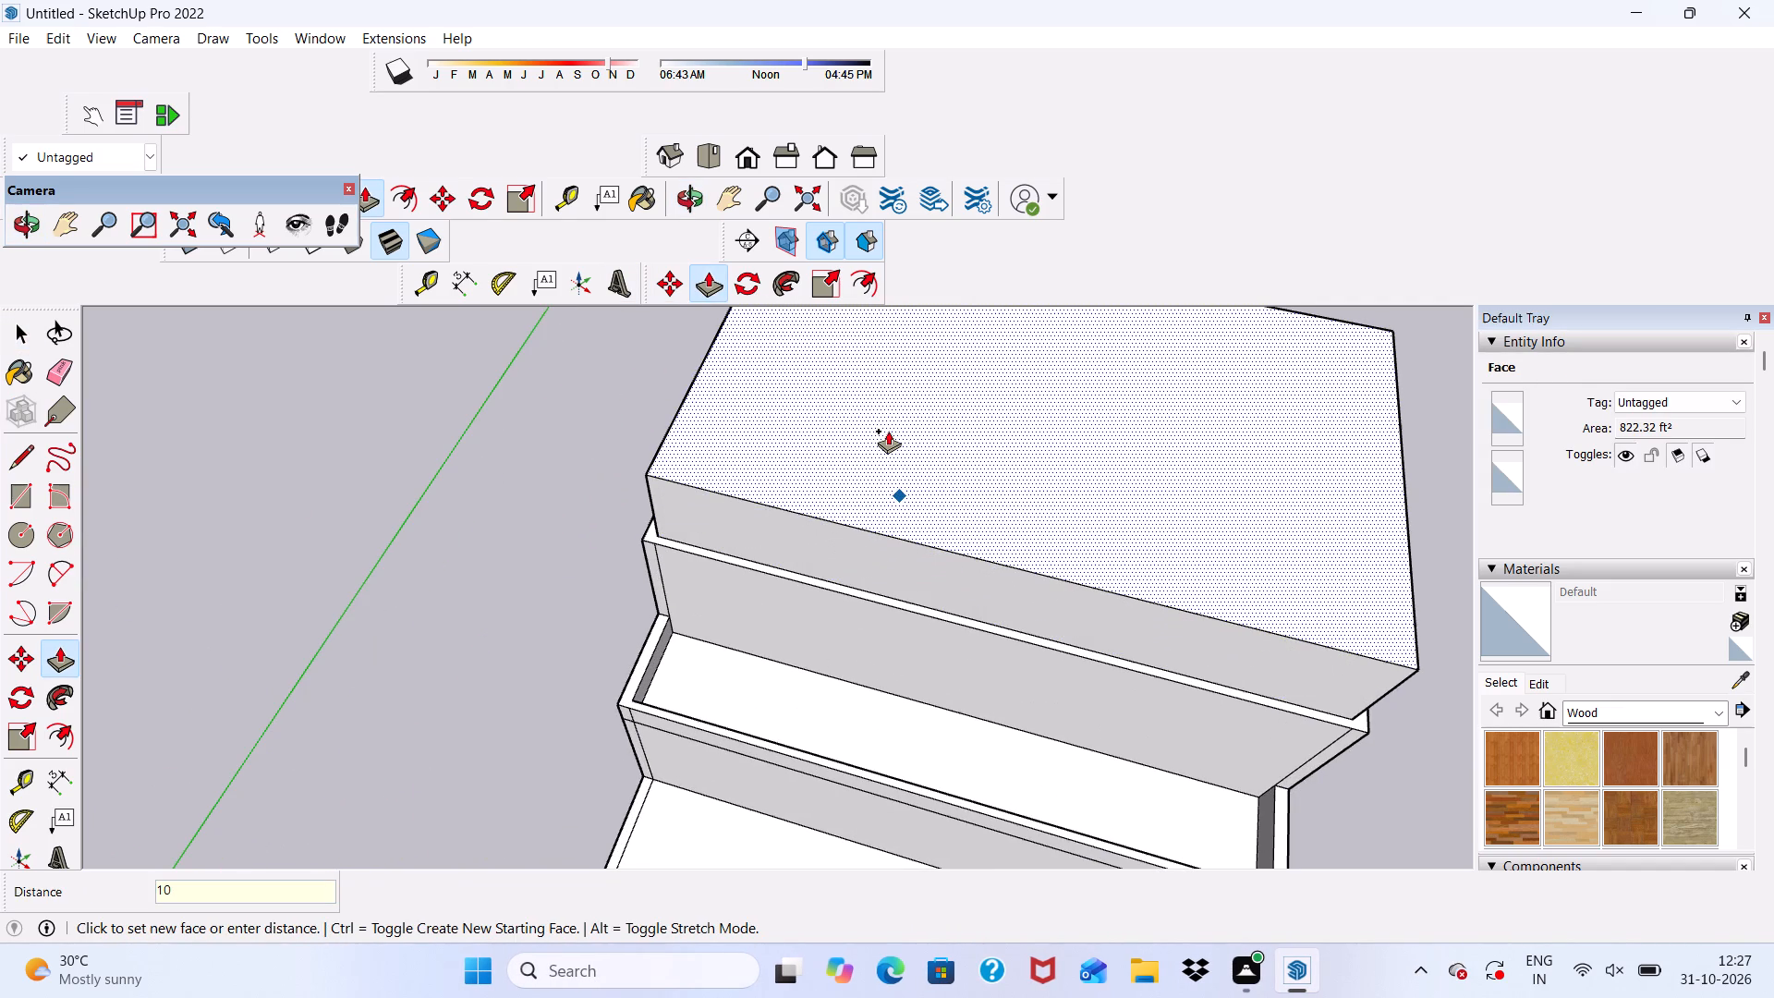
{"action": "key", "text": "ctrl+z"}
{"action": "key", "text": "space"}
Examine the border face around the roof and the upper storey's front wall from several angles.
{"action": "scroll", "coordinate": [687, 518], "scroll_direction": "up", "scroll_amount": 10}
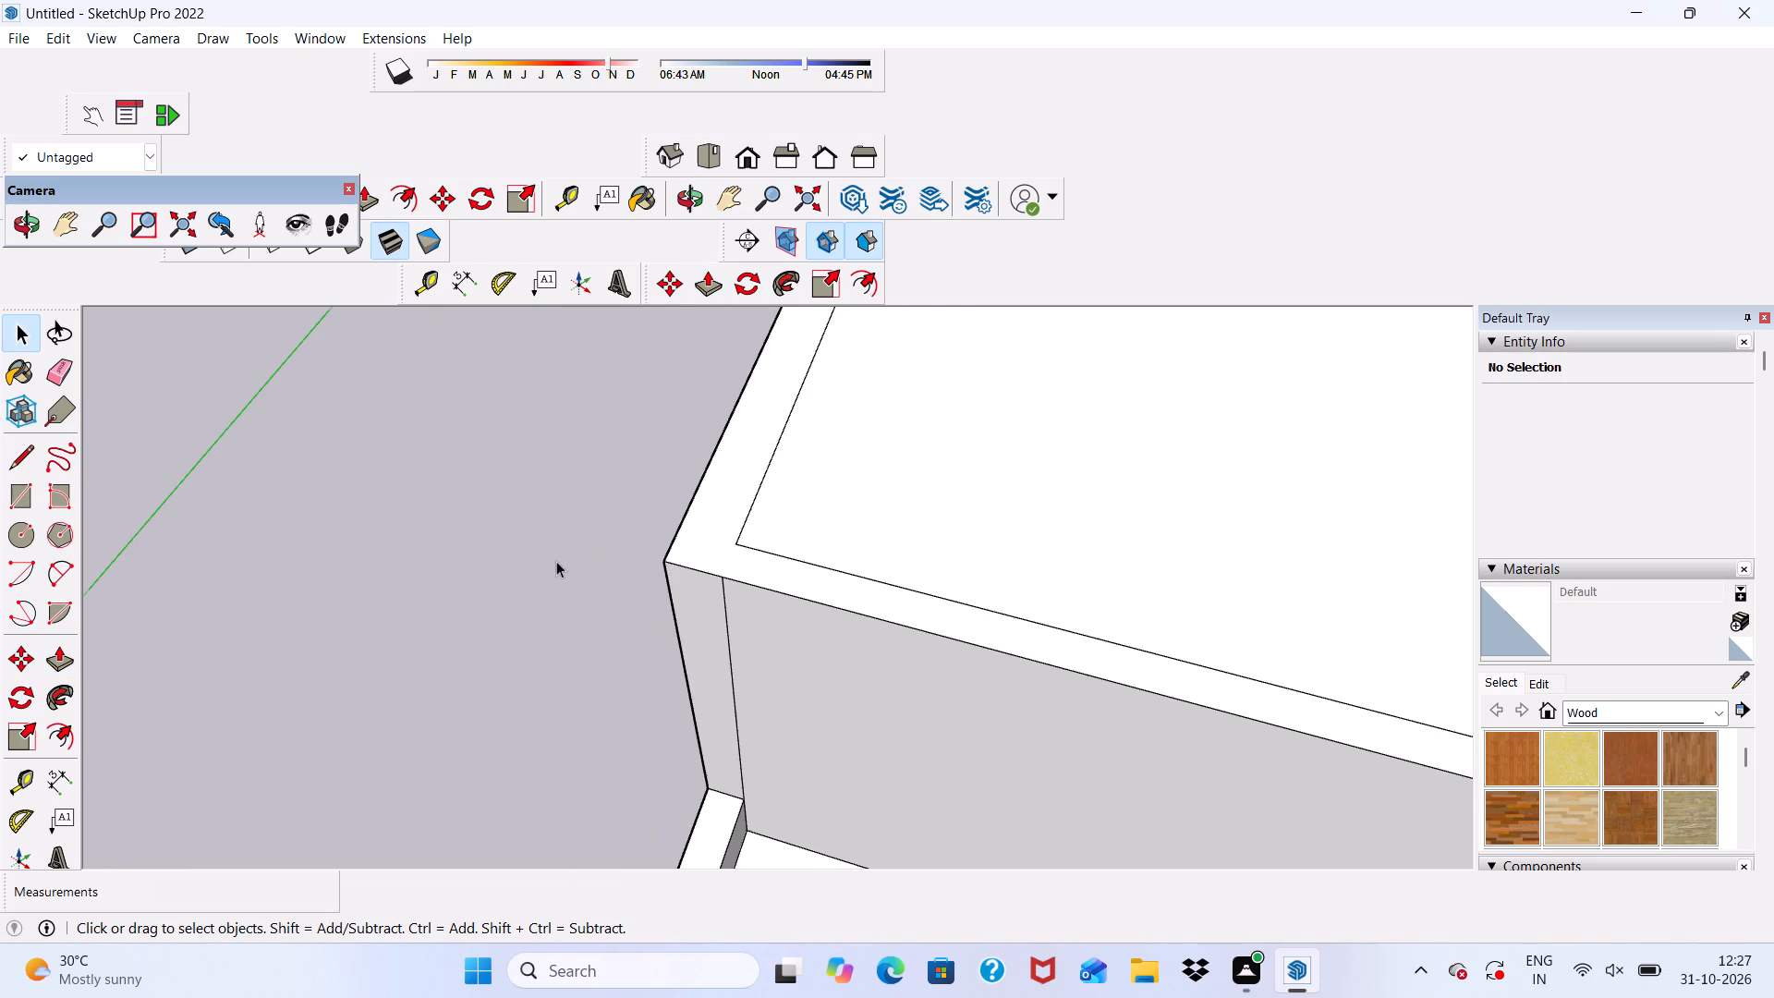
{"action": "scroll", "coordinate": [556, 561], "scroll_direction": "up", "scroll_amount": 1}
{"action": "left_click", "coordinate": [717, 540]}
{"action": "scroll", "coordinate": [539, 554], "scroll_direction": "down", "scroll_amount": 7}
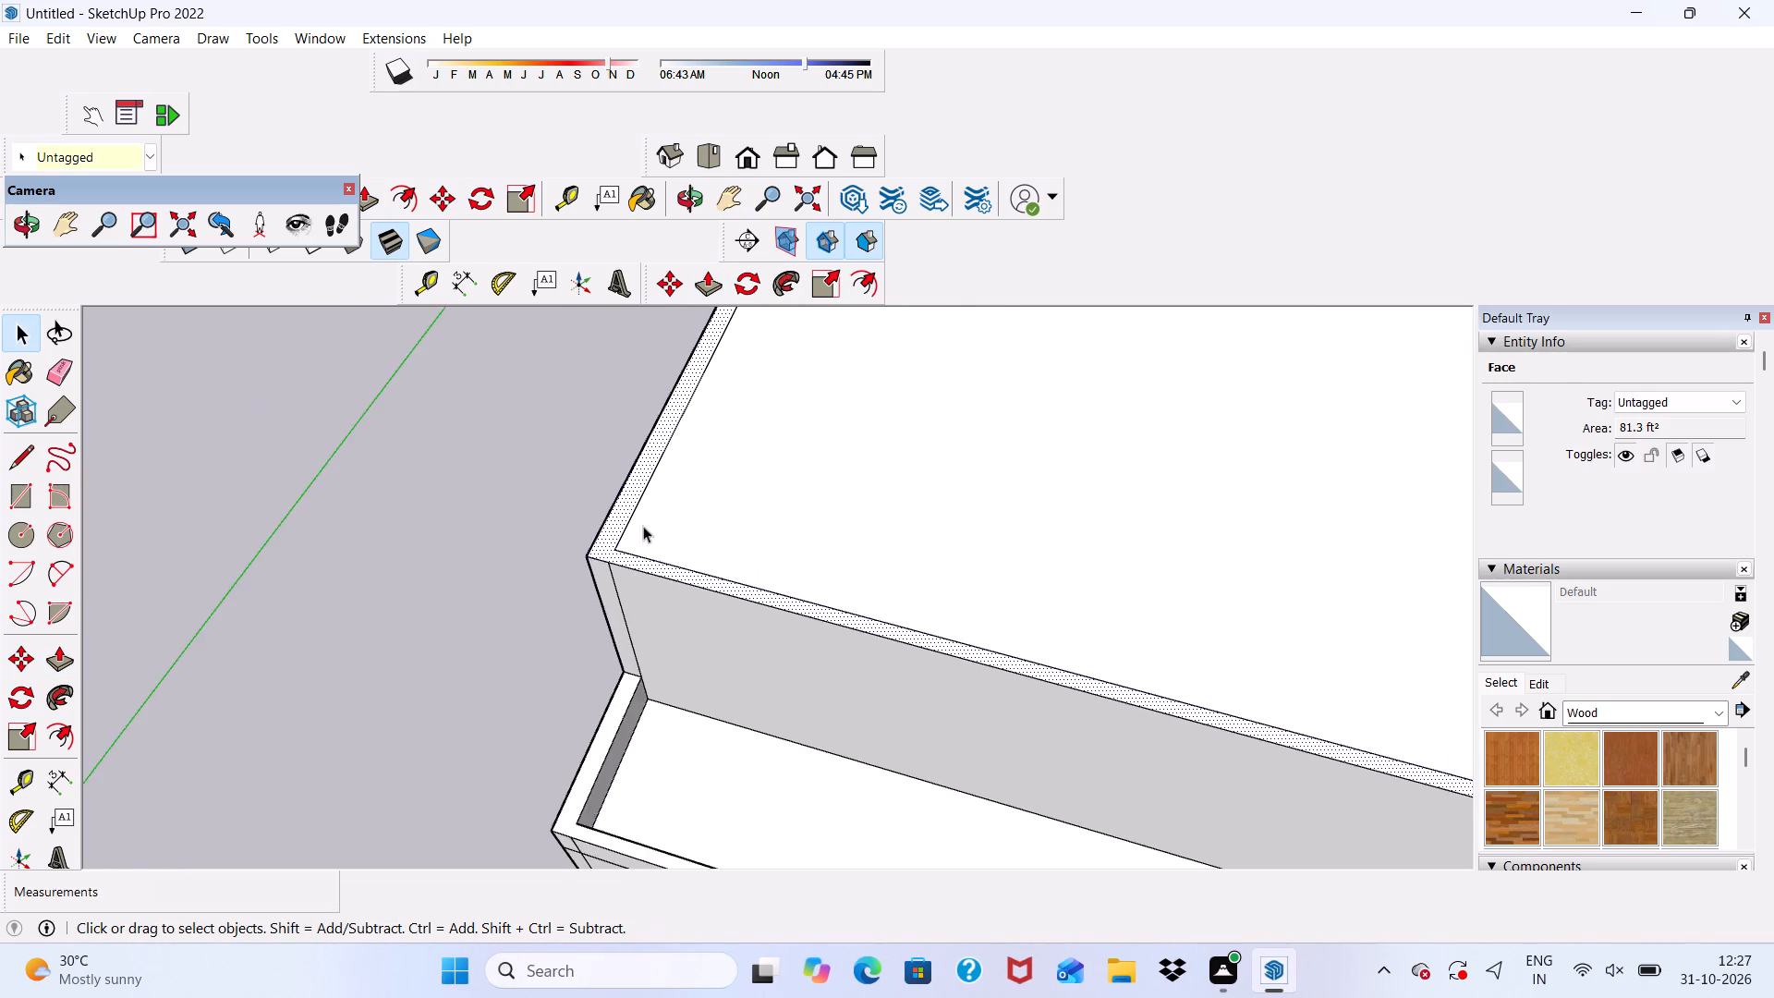
{"action": "scroll", "coordinate": [643, 526], "scroll_direction": "down", "scroll_amount": 6}
{"action": "middle_click_drag", "start_coordinate": [686, 598], "coordinate": [735, 410]}
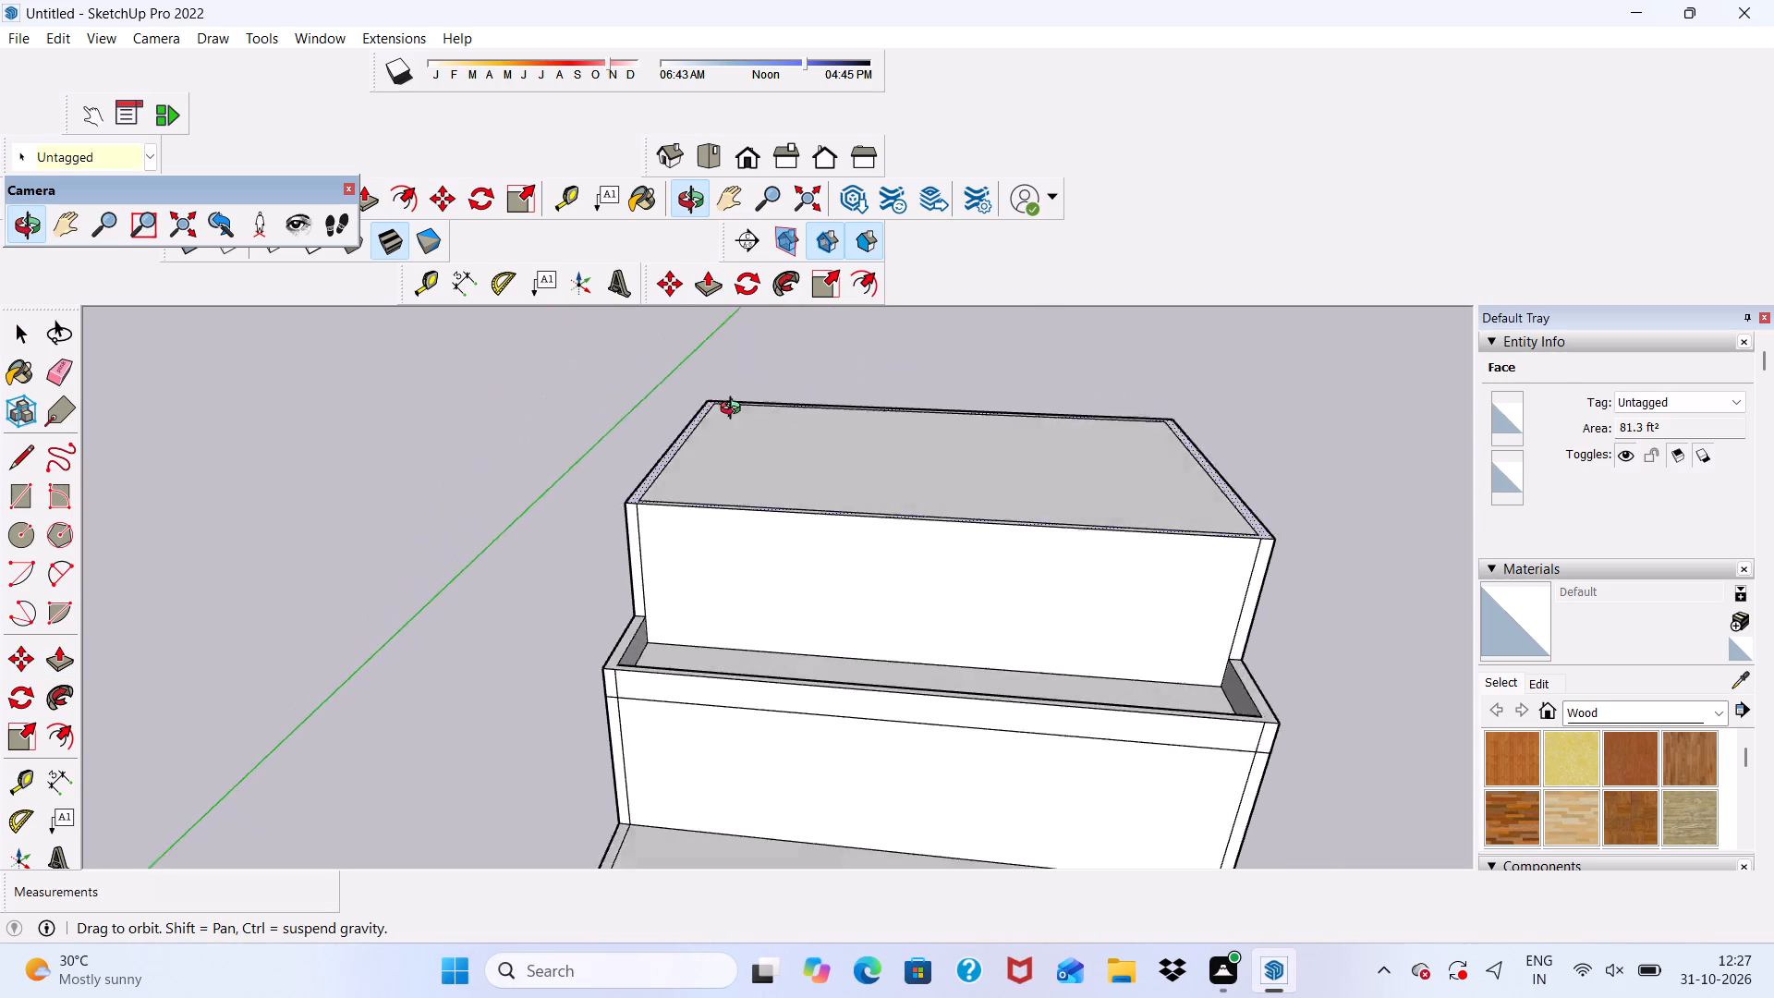
{"action": "middle_click_drag", "start_coordinate": [735, 410], "coordinate": [494, 483]}
{"action": "scroll", "coordinate": [648, 685], "scroll_direction": "up", "scroll_amount": 7}
{"action": "middle_click_drag", "start_coordinate": [600, 639], "coordinate": [780, 642]}
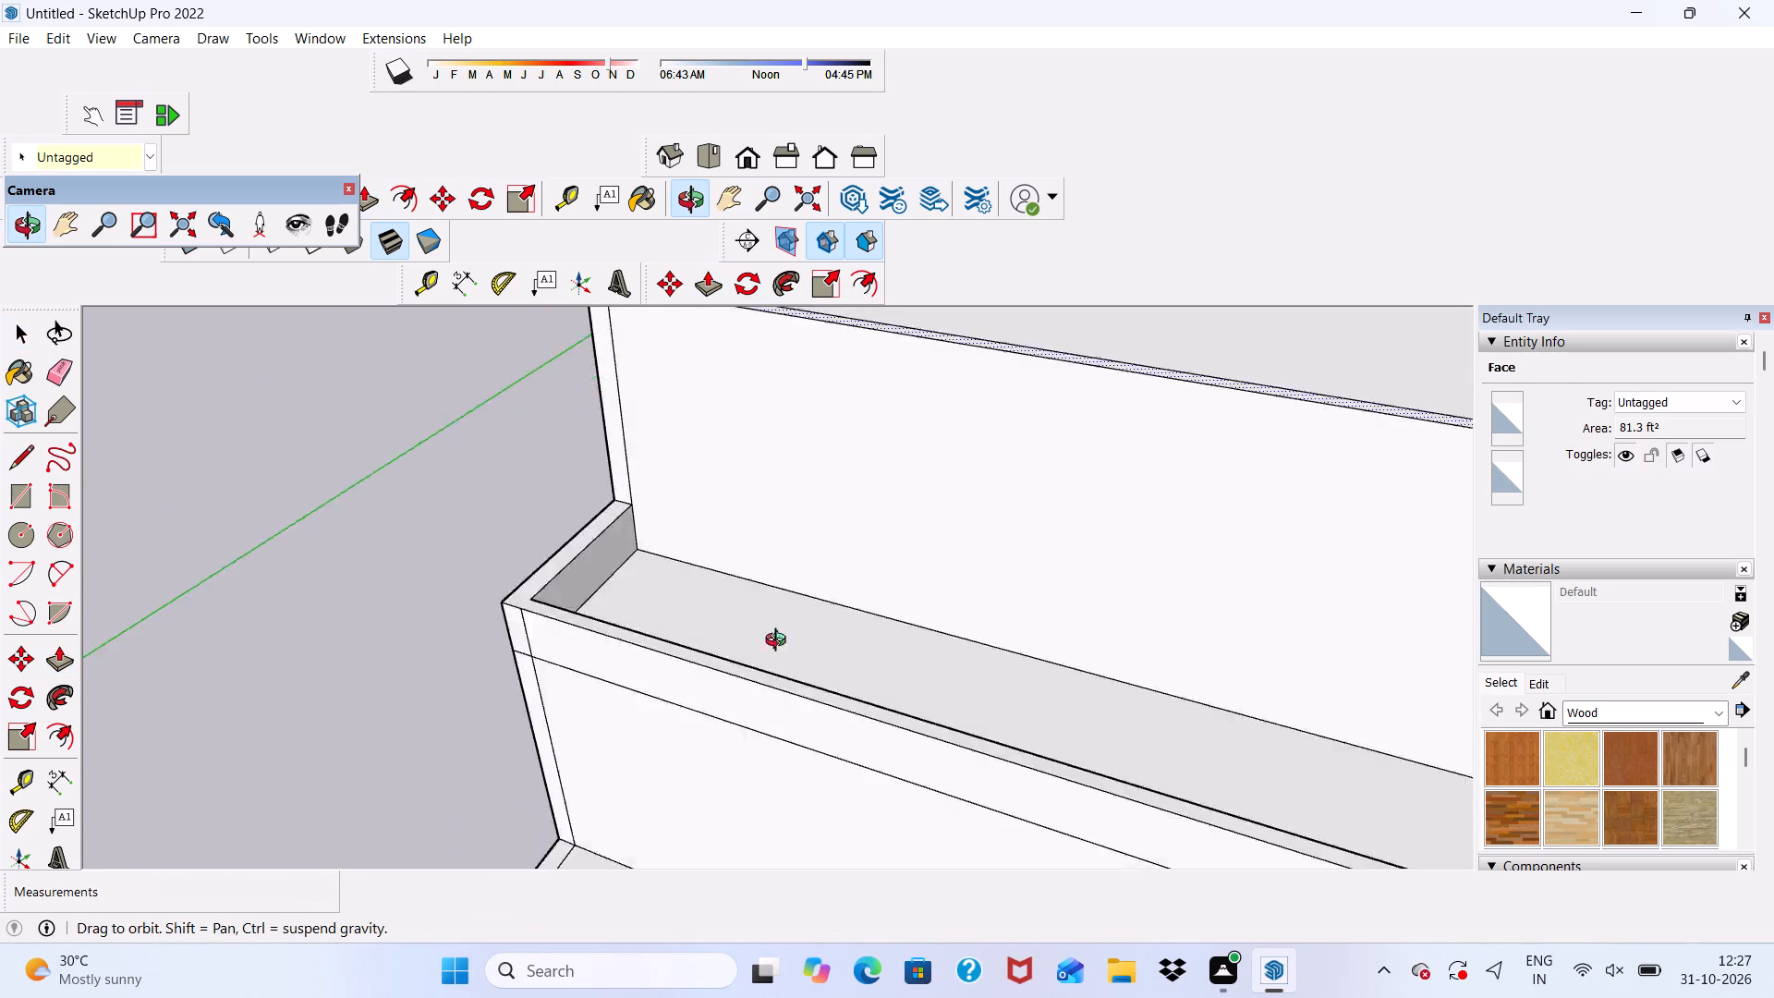
{"action": "middle_click_drag", "start_coordinate": [780, 642], "coordinate": [785, 798]}
{"action": "scroll", "coordinate": [694, 615], "scroll_direction": "down", "scroll_amount": 5}
{"action": "middle_click_drag", "start_coordinate": [681, 646], "coordinate": [658, 419]}
{"action": "left_click", "coordinate": [658, 419]}
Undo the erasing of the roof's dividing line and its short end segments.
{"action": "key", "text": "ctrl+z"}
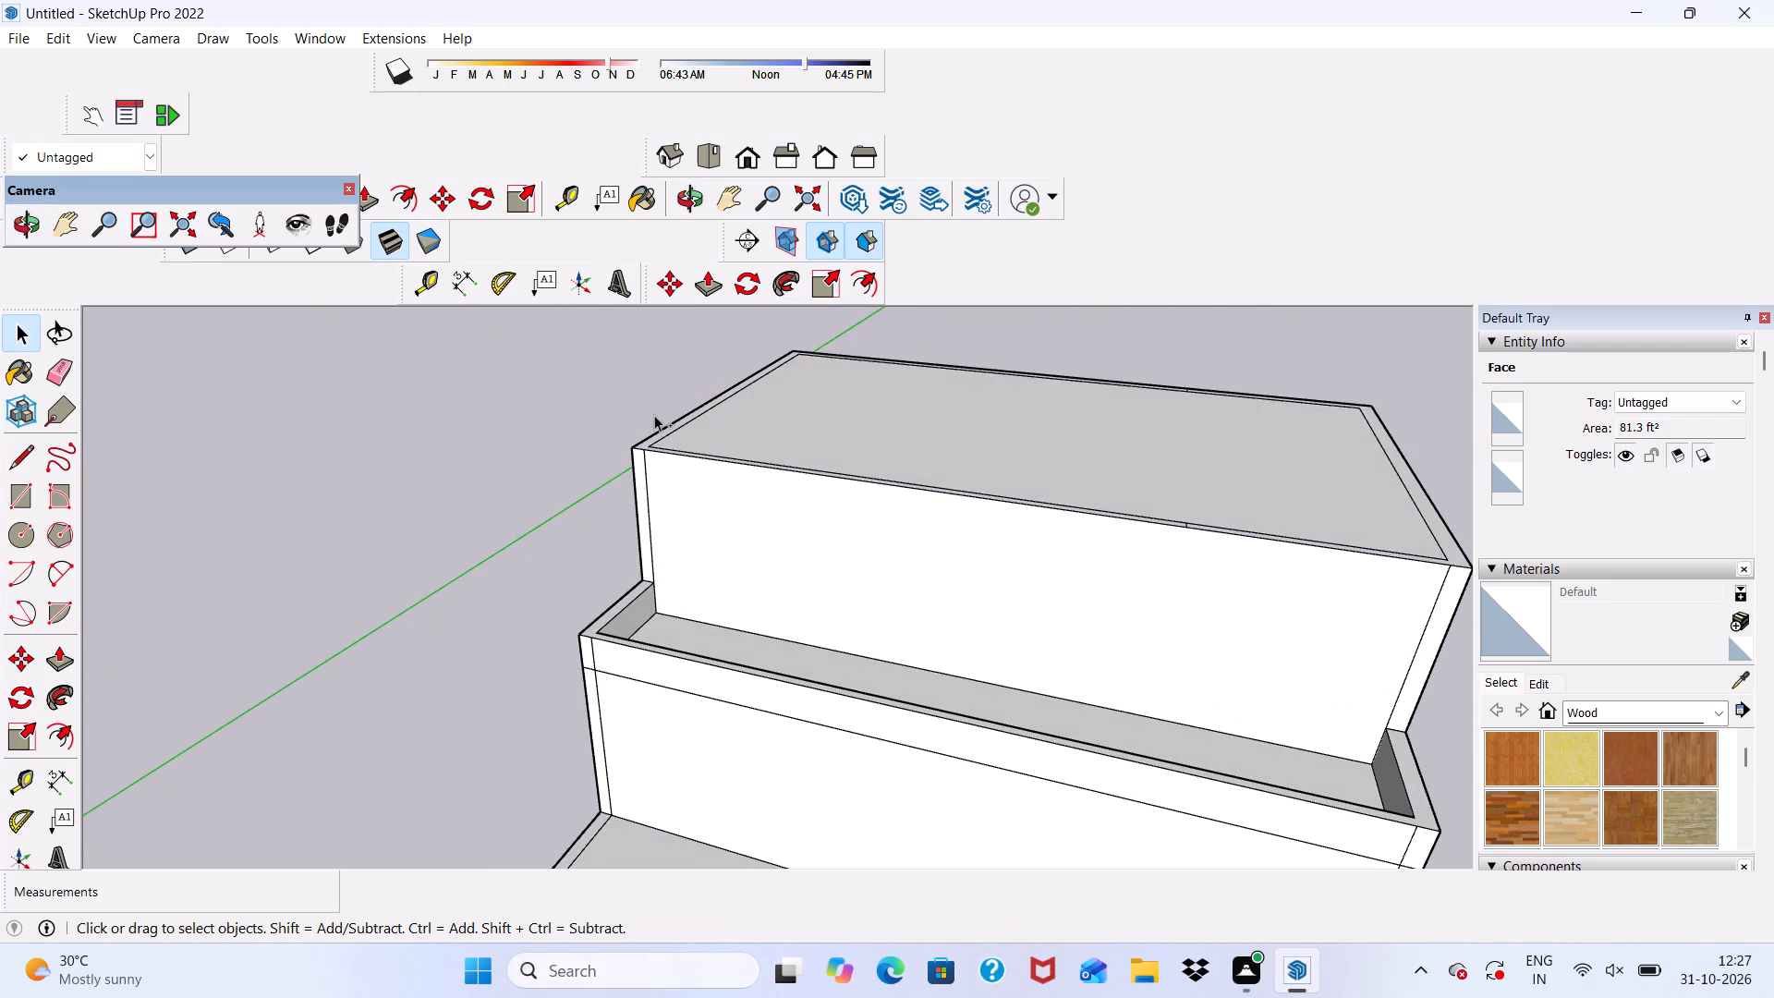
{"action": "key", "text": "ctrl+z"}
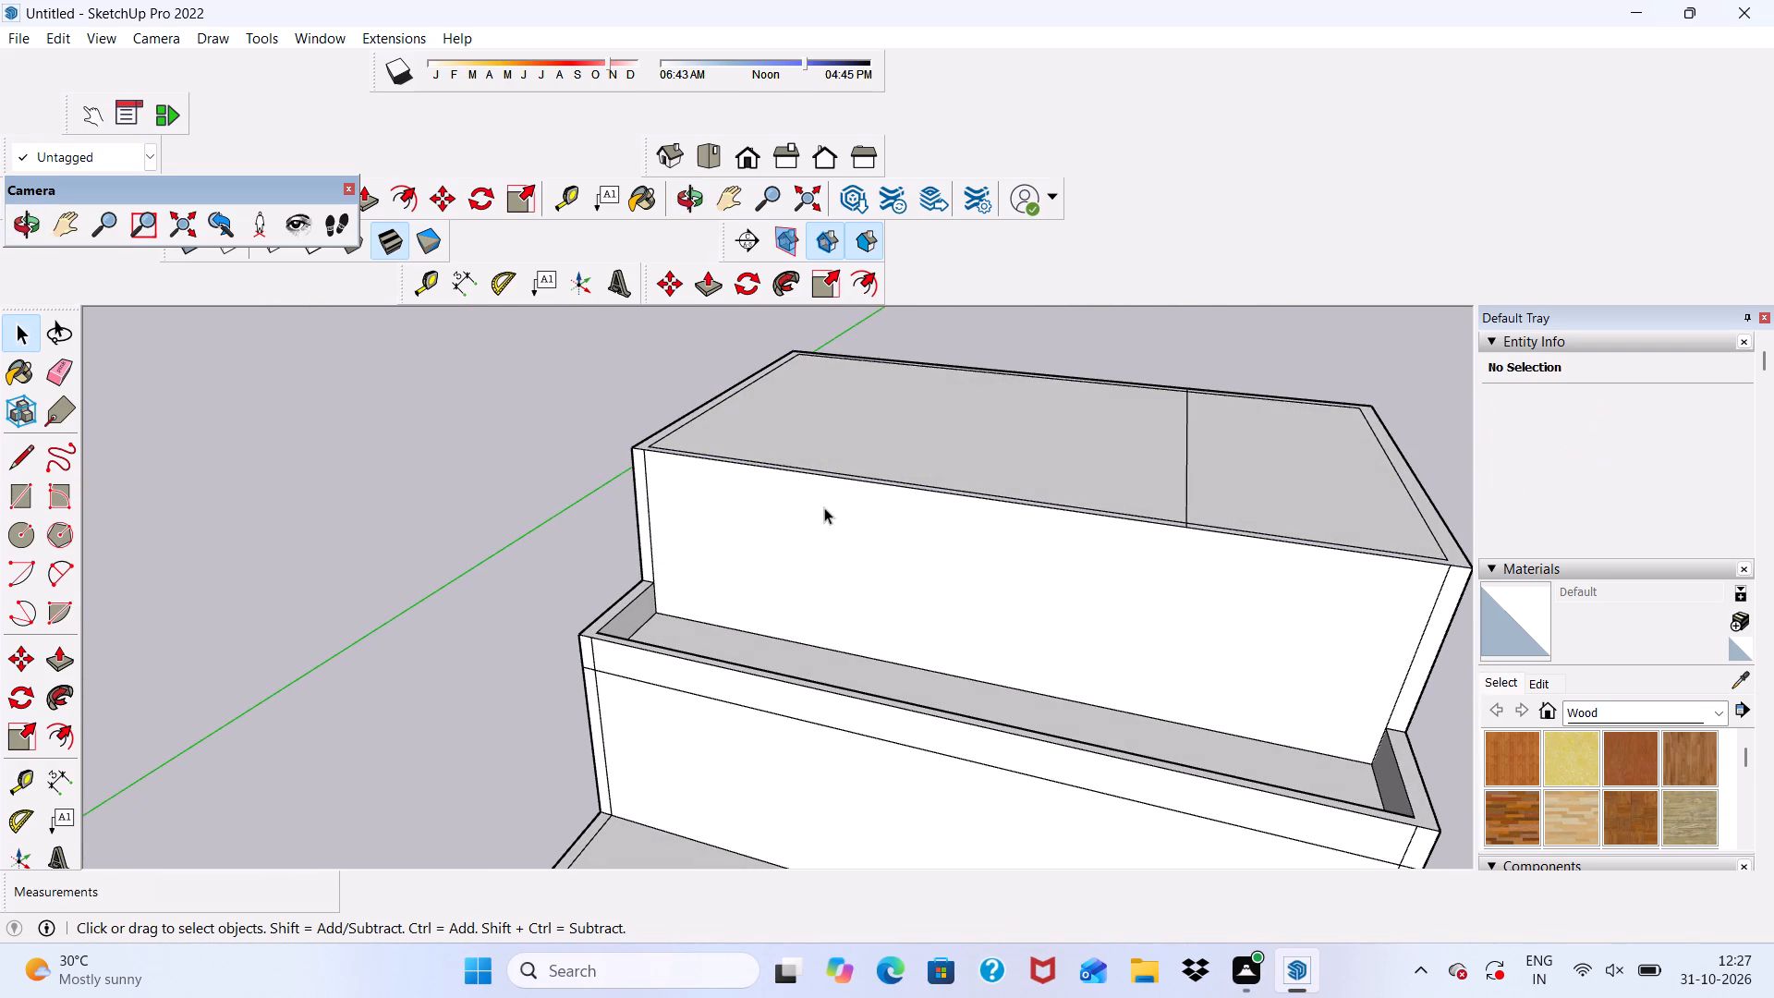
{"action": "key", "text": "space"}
Erase the line dividing the upper storey's roof face inside the wall border.
{"action": "scroll", "coordinate": [804, 489], "scroll_direction": "down", "scroll_amount": 4}
{"action": "middle_click_drag", "start_coordinate": [741, 529], "coordinate": [498, 560]}
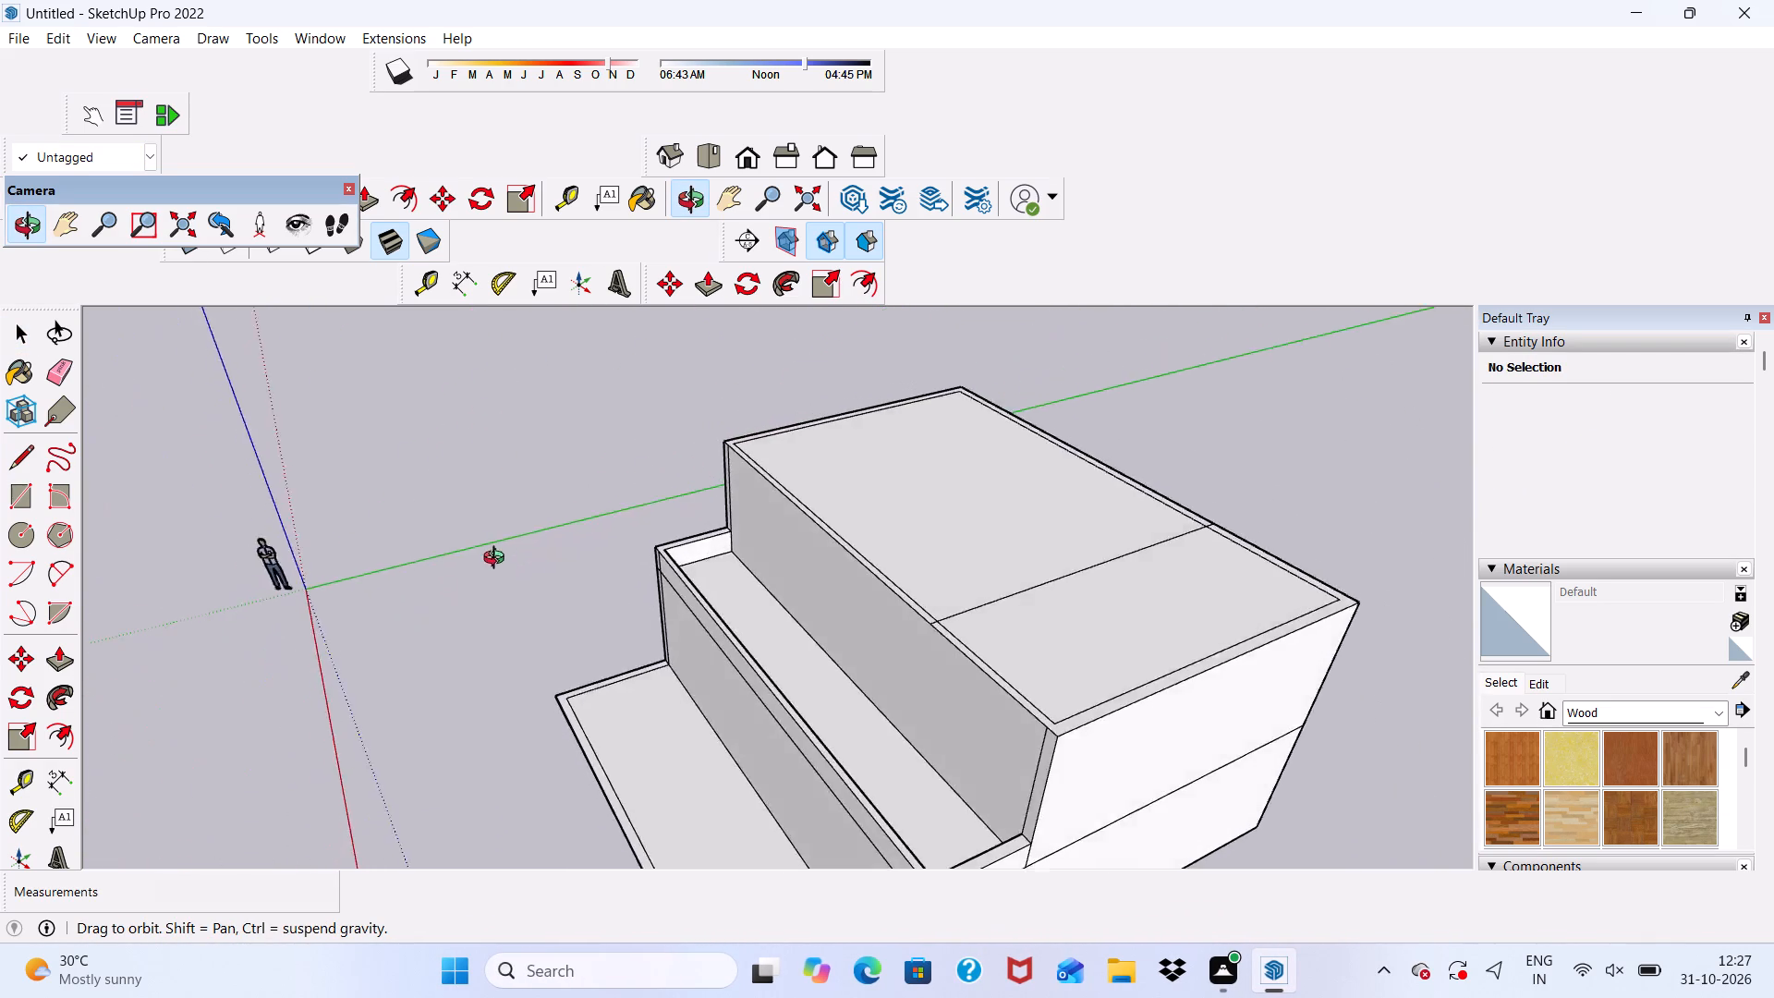
{"action": "middle_click_drag", "start_coordinate": [498, 560], "coordinate": [805, 566]}
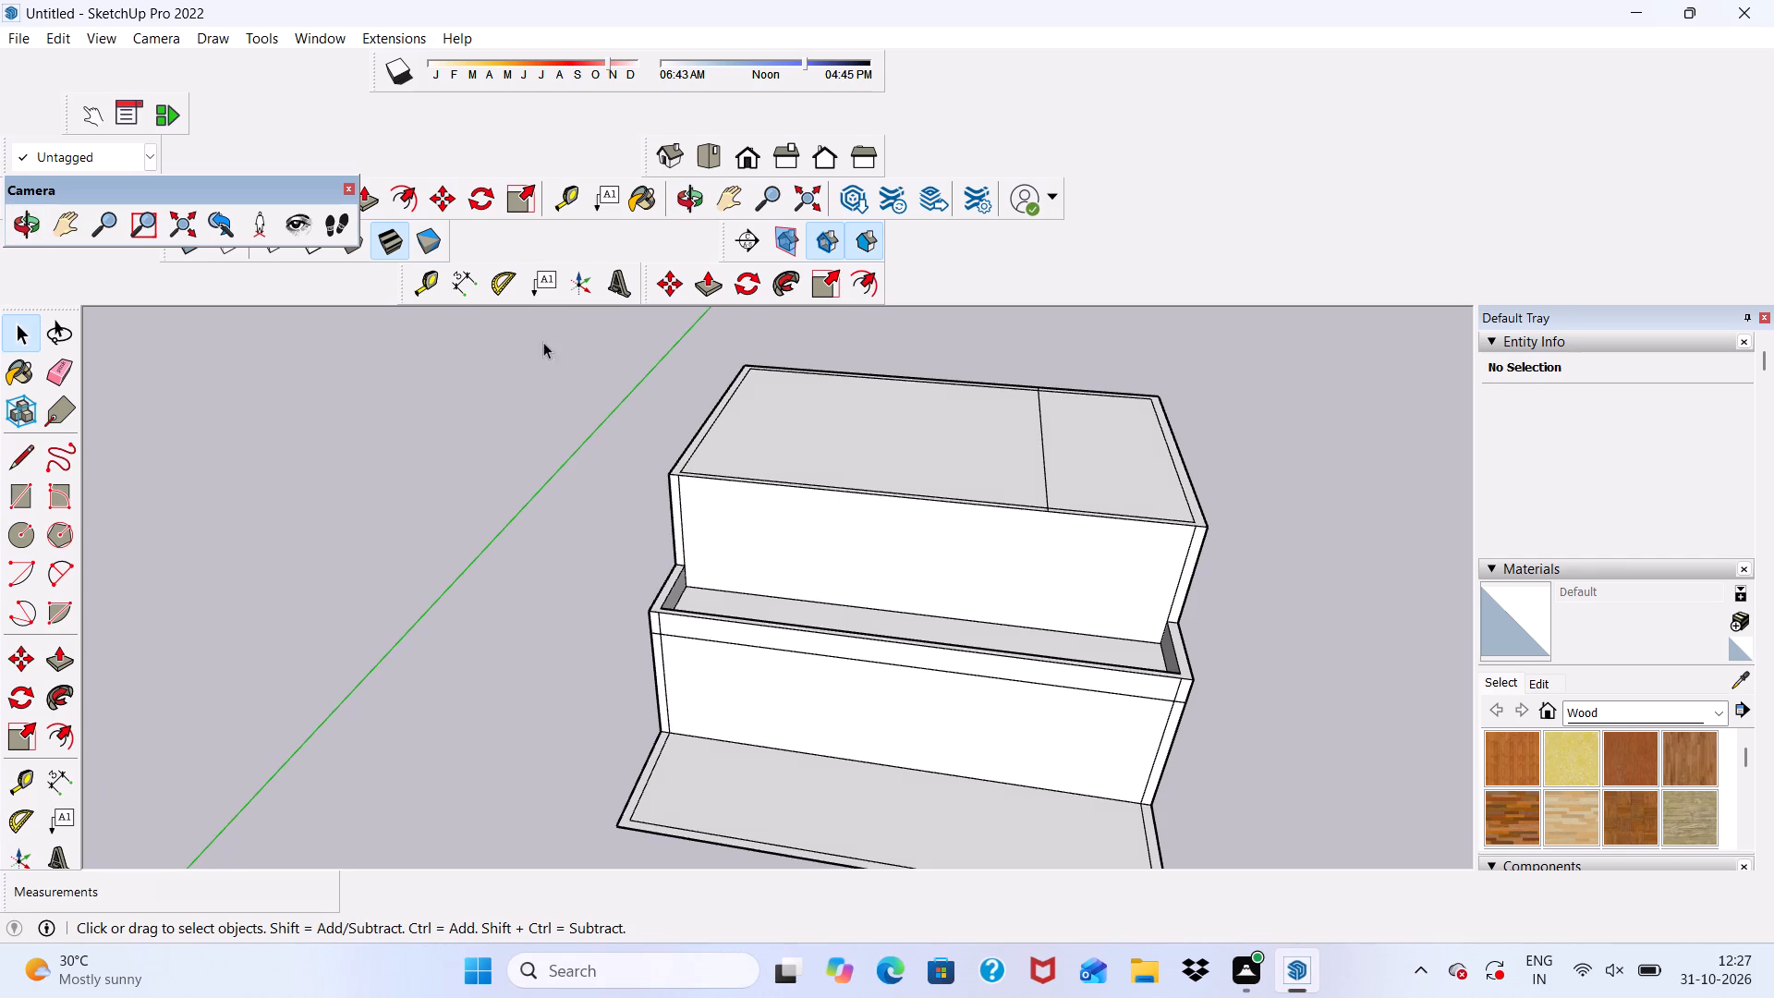
{"action": "left_click", "coordinate": [60, 370]}
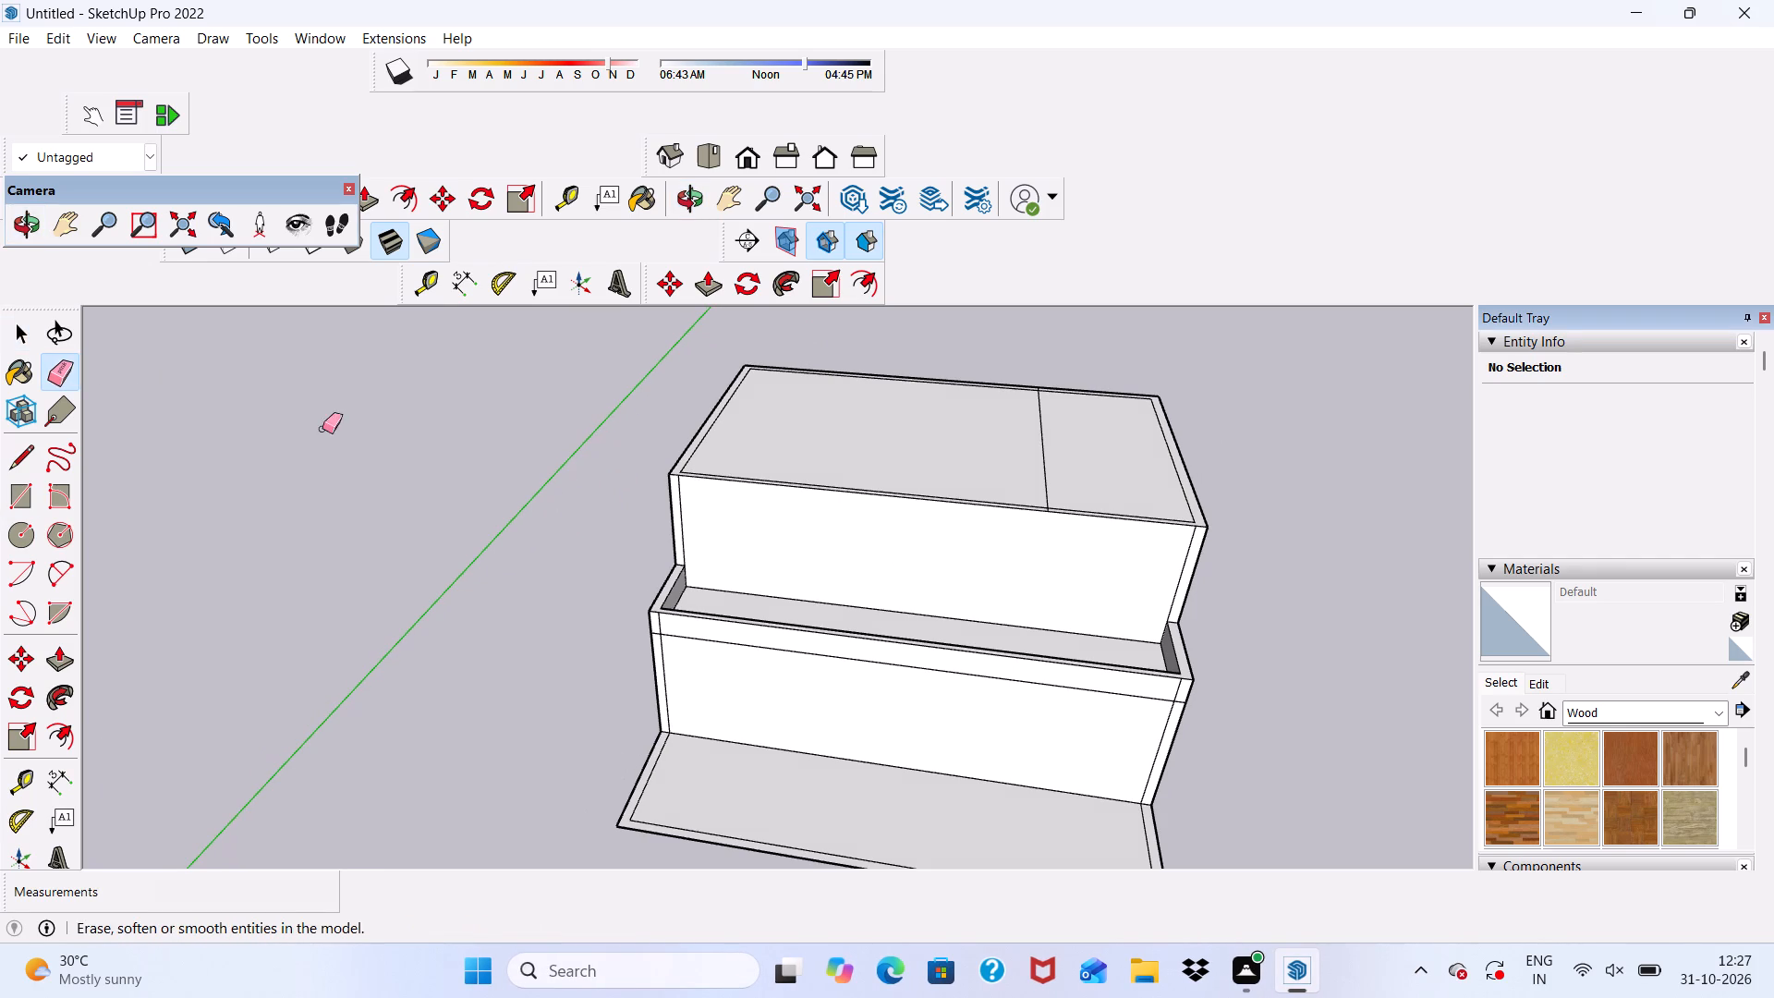
{"action": "scroll", "coordinate": [808, 487], "scroll_direction": "up", "scroll_amount": 1}
{"action": "left_click_drag", "start_coordinate": [1008, 427], "coordinate": [1088, 441]}
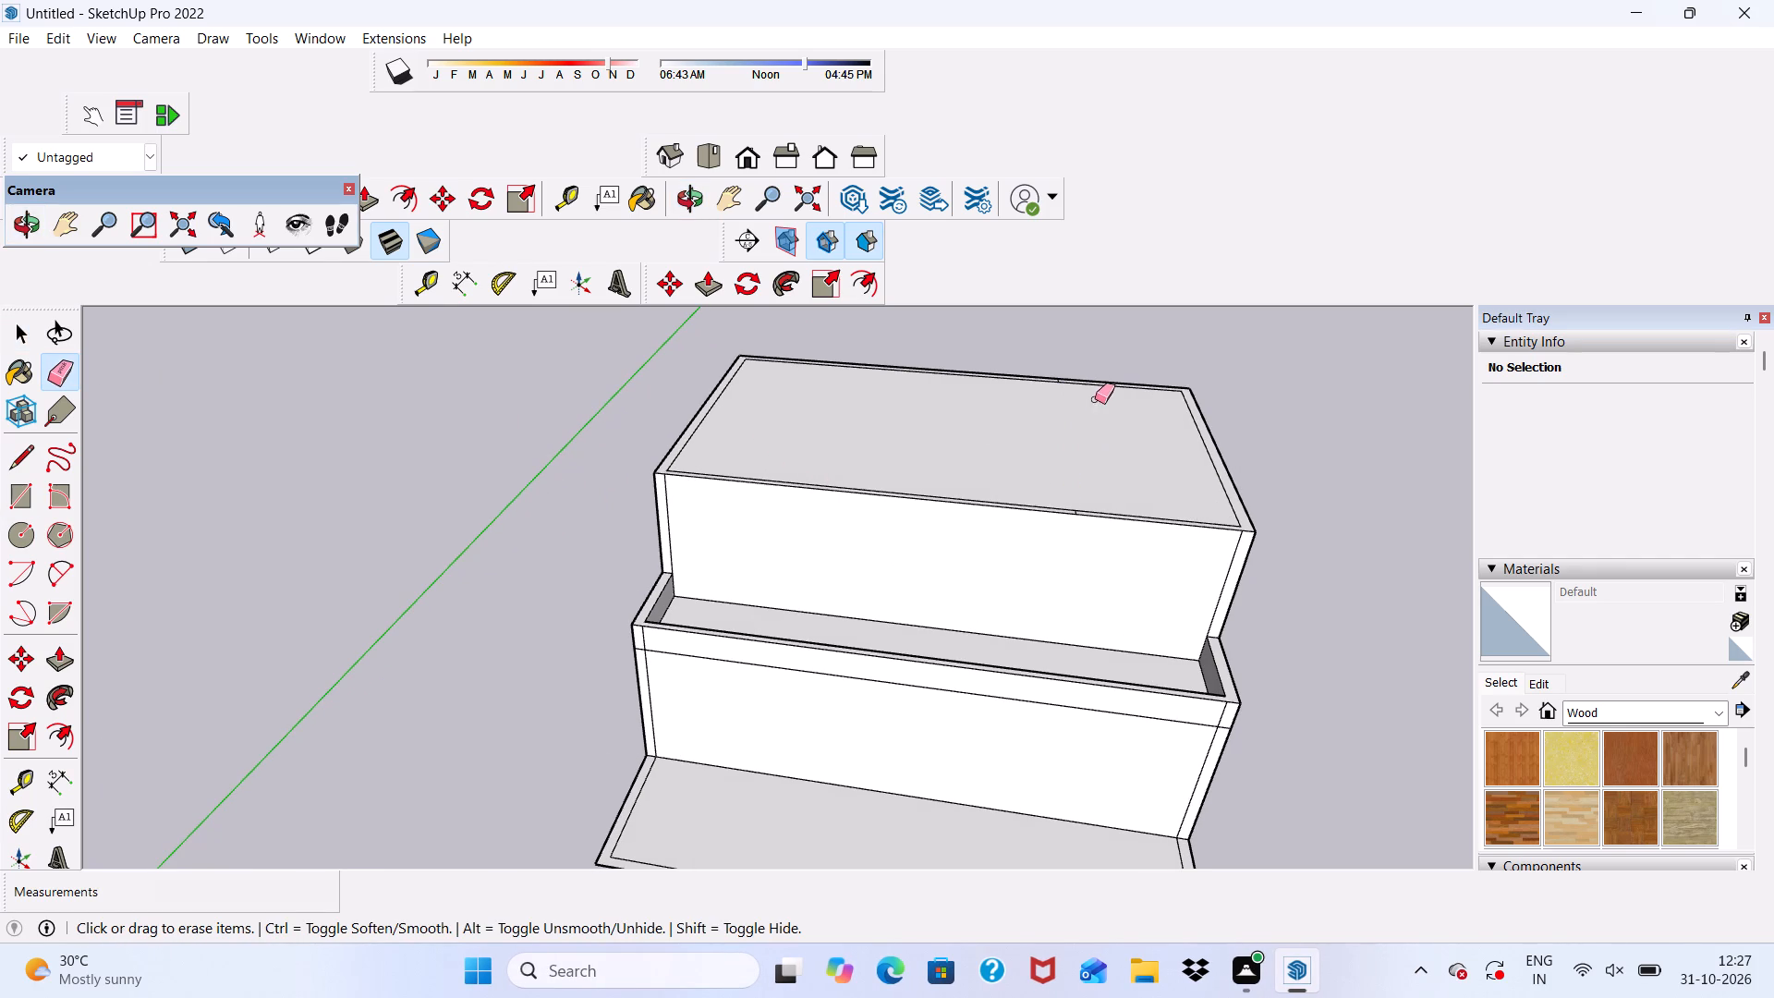
Erase the short segments that cross the front and rear wall borders at the ends of the former roof division.
{"action": "middle_click_drag", "start_coordinate": [1095, 399], "coordinate": [1112, 578]}
{"action": "scroll", "coordinate": [1105, 555], "scroll_direction": "up", "scroll_amount": 18}
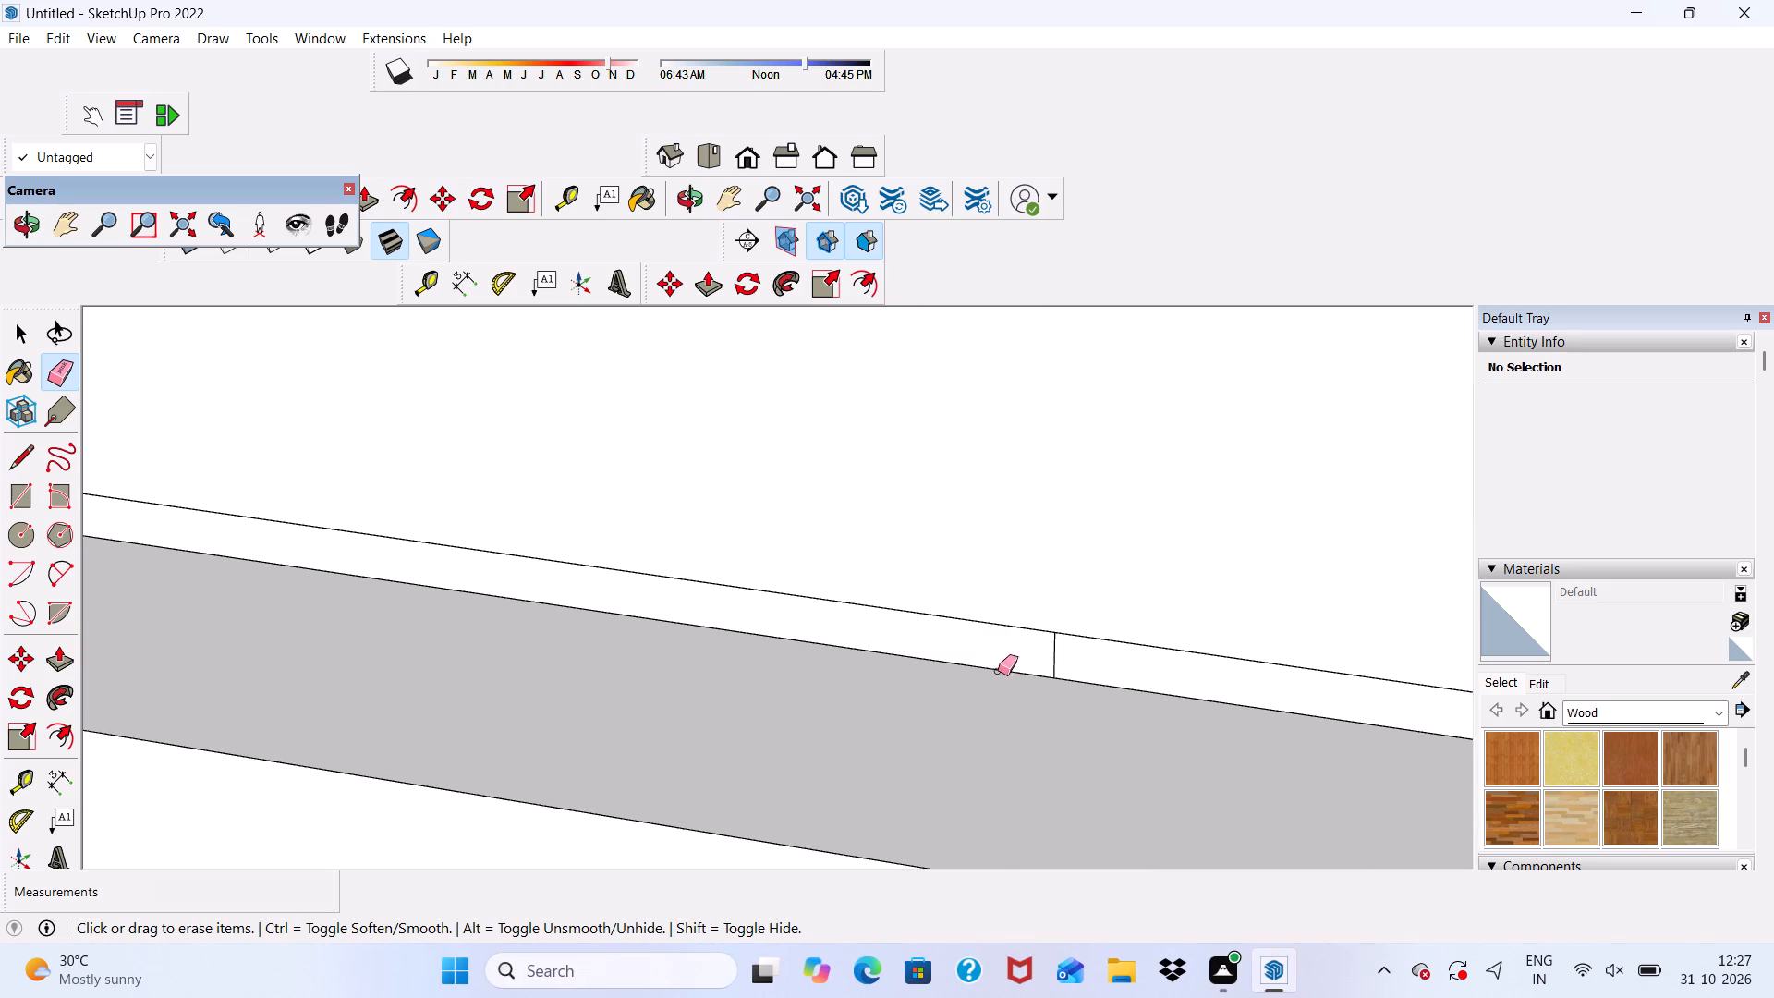
{"action": "left_click_drag", "start_coordinate": [1051, 652], "coordinate": [1075, 654]}
{"action": "scroll", "coordinate": [1082, 589], "scroll_direction": "down", "scroll_amount": 20}
{"action": "scroll", "coordinate": [1082, 589], "scroll_direction": "down", "scroll_amount": 1}
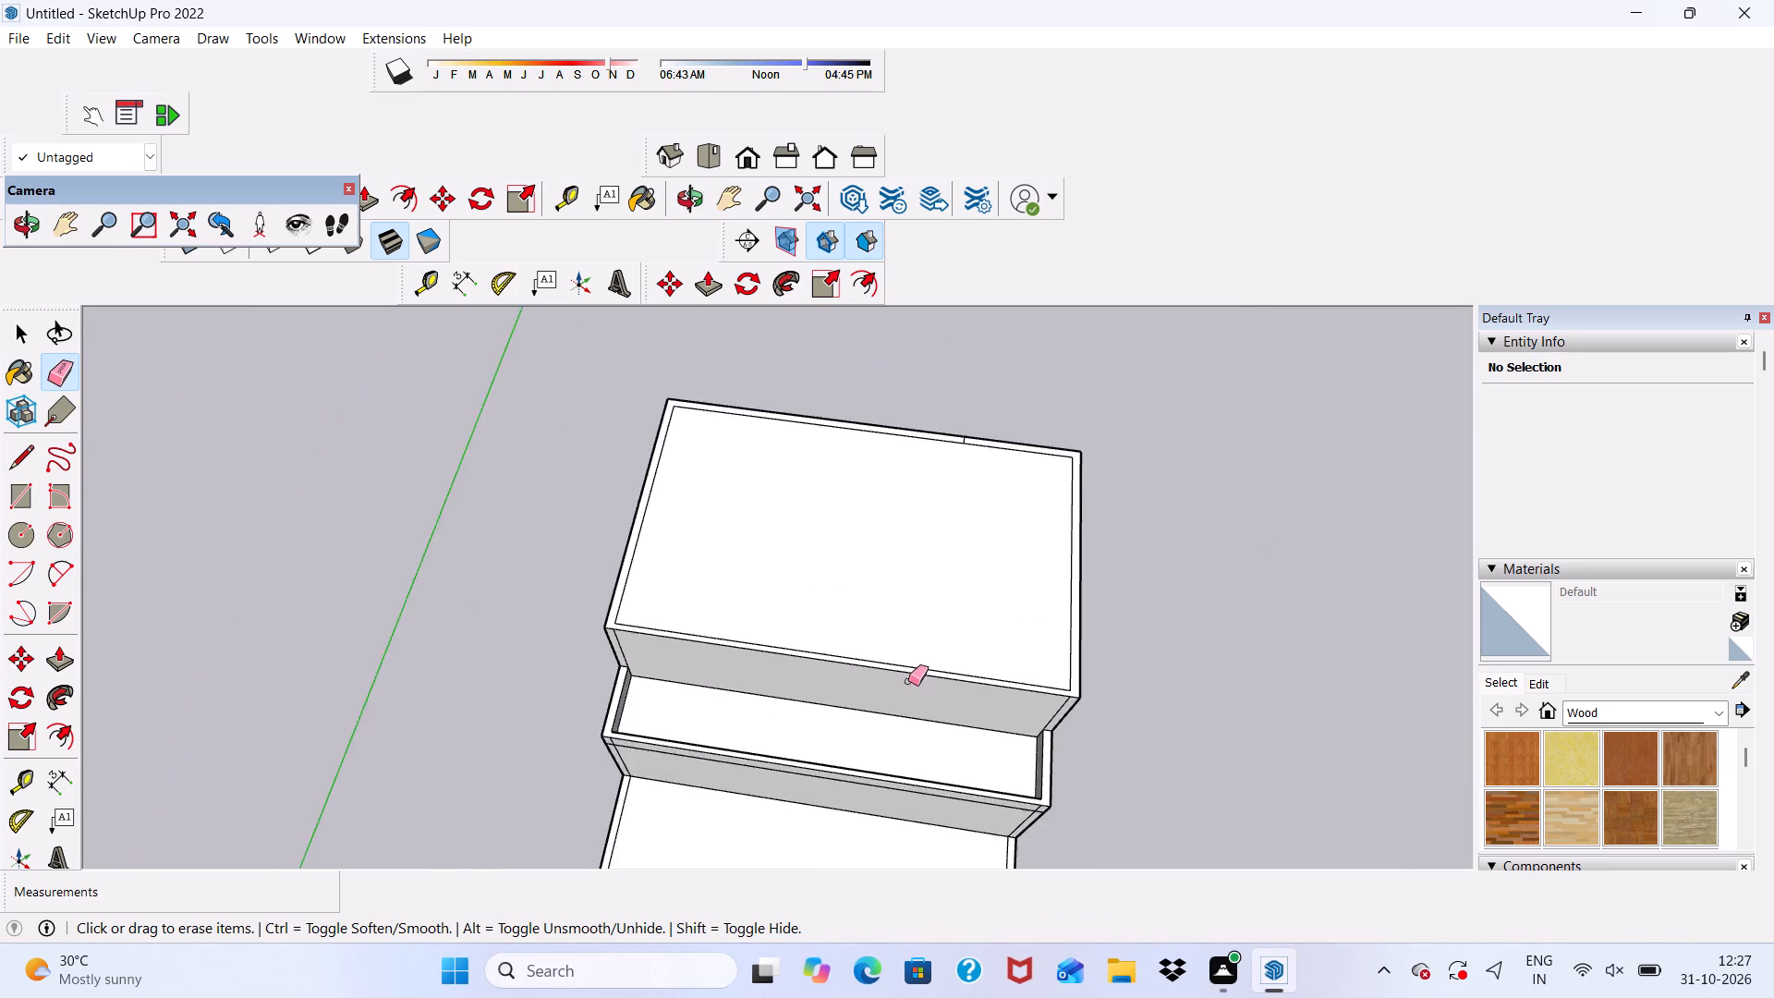
{"action": "scroll", "coordinate": [908, 681], "scroll_direction": "down", "scroll_amount": 5}
{"action": "scroll", "coordinate": [942, 606], "scroll_direction": "up", "scroll_amount": 20}
{"action": "scroll", "coordinate": [942, 606], "scroll_direction": "up", "scroll_amount": 3}
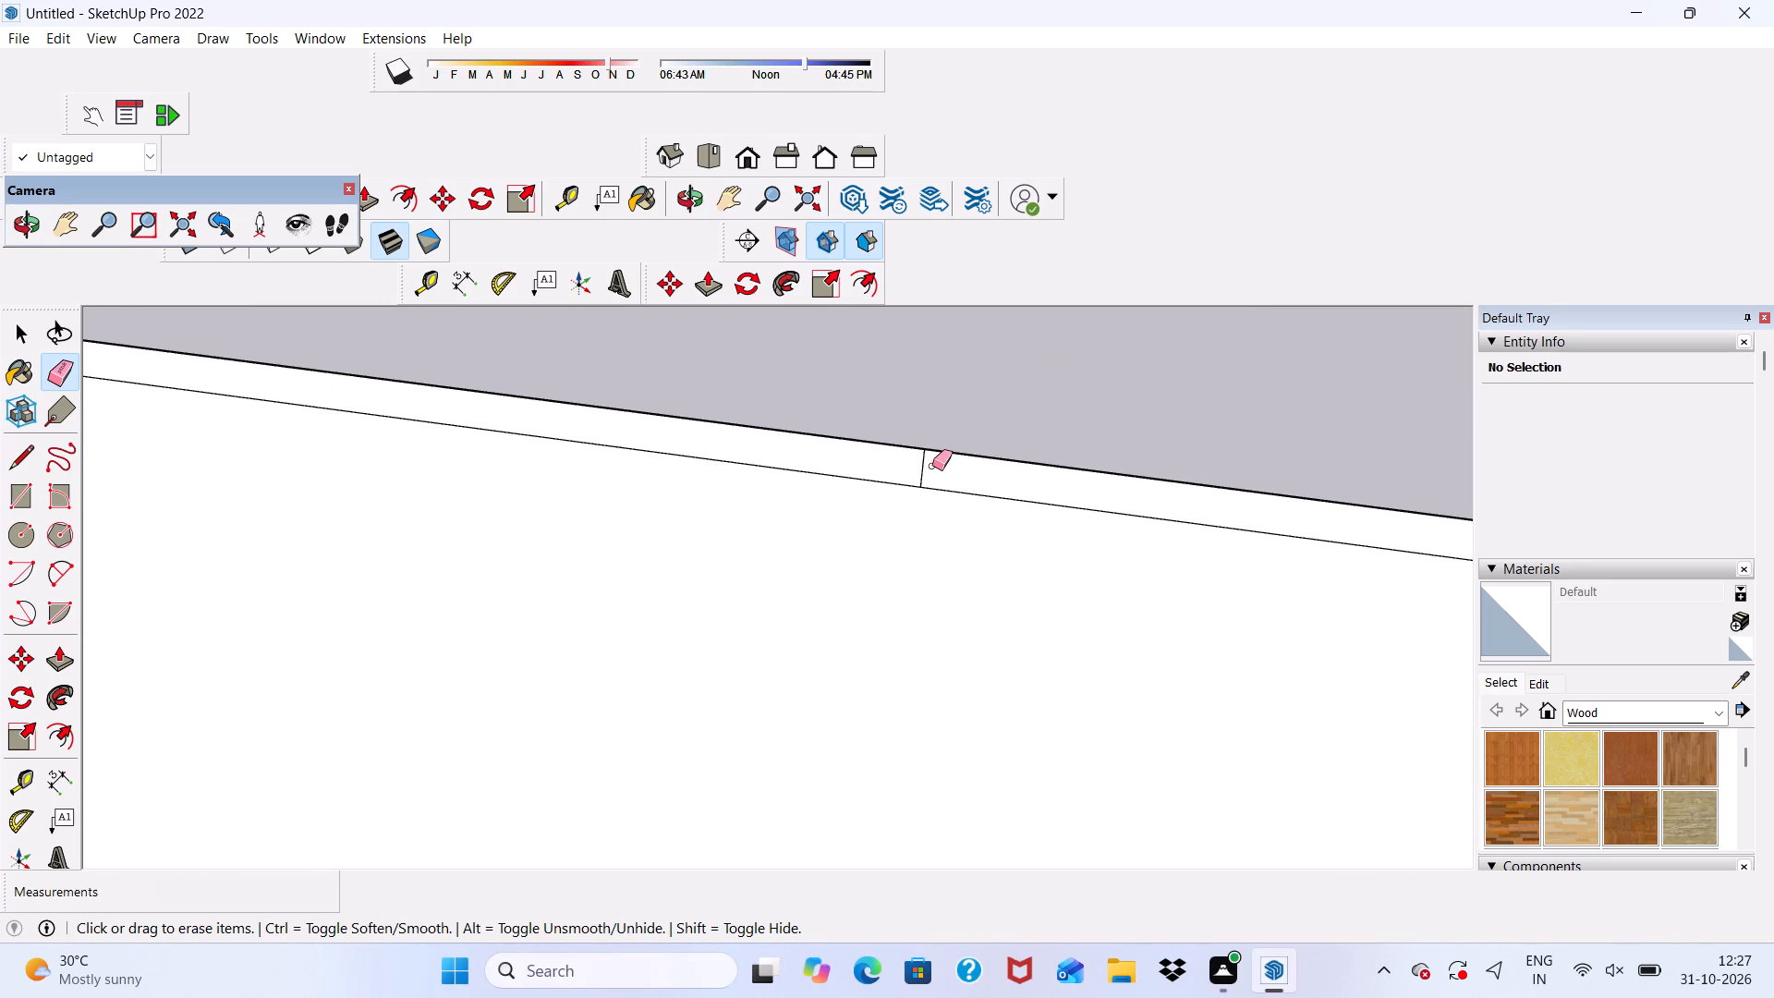
{"action": "left_click_drag", "start_coordinate": [932, 466], "coordinate": [834, 480]}
{"action": "scroll", "coordinate": [798, 480], "scroll_direction": "down", "scroll_amount": 2}
{"action": "scroll", "coordinate": [904, 462], "scroll_direction": "down", "scroll_amount": 14}
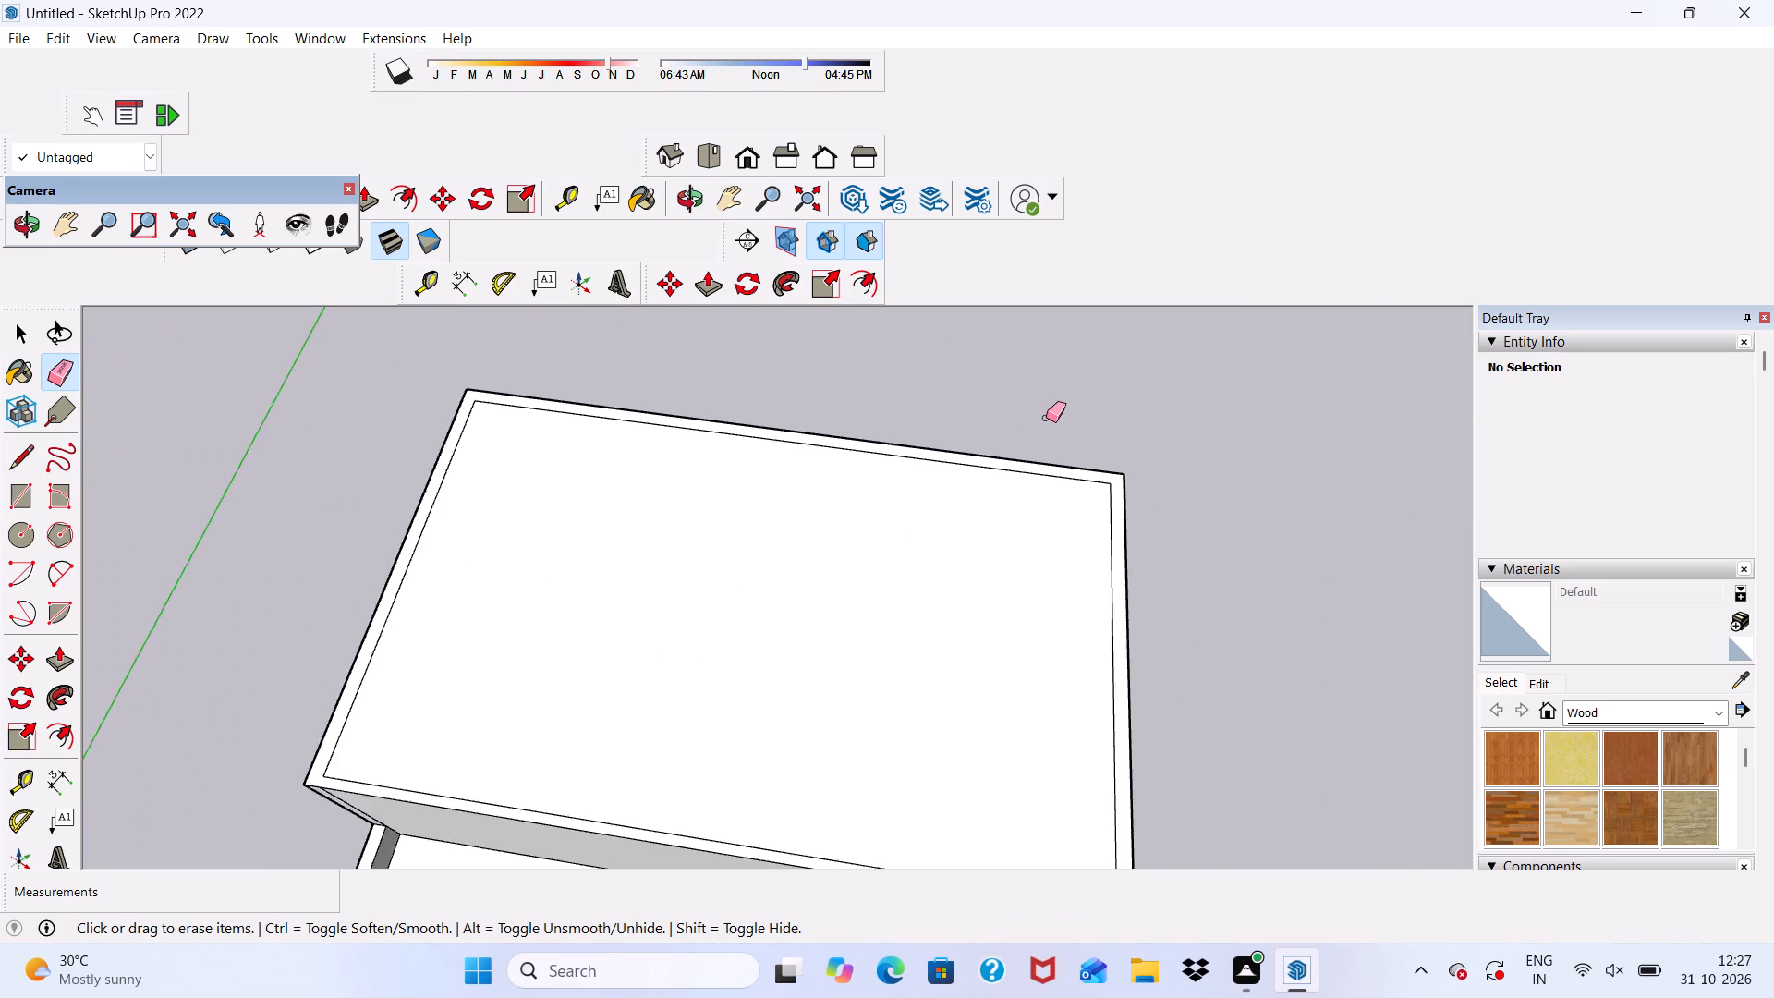
{"action": "scroll", "coordinate": [1046, 418], "scroll_direction": "down", "scroll_amount": 6}
Draw a rectangle strip about 37' by 10" along the top of the upper storey's front wall.
{"action": "middle_click_drag", "start_coordinate": [934, 529], "coordinate": [942, 380]}
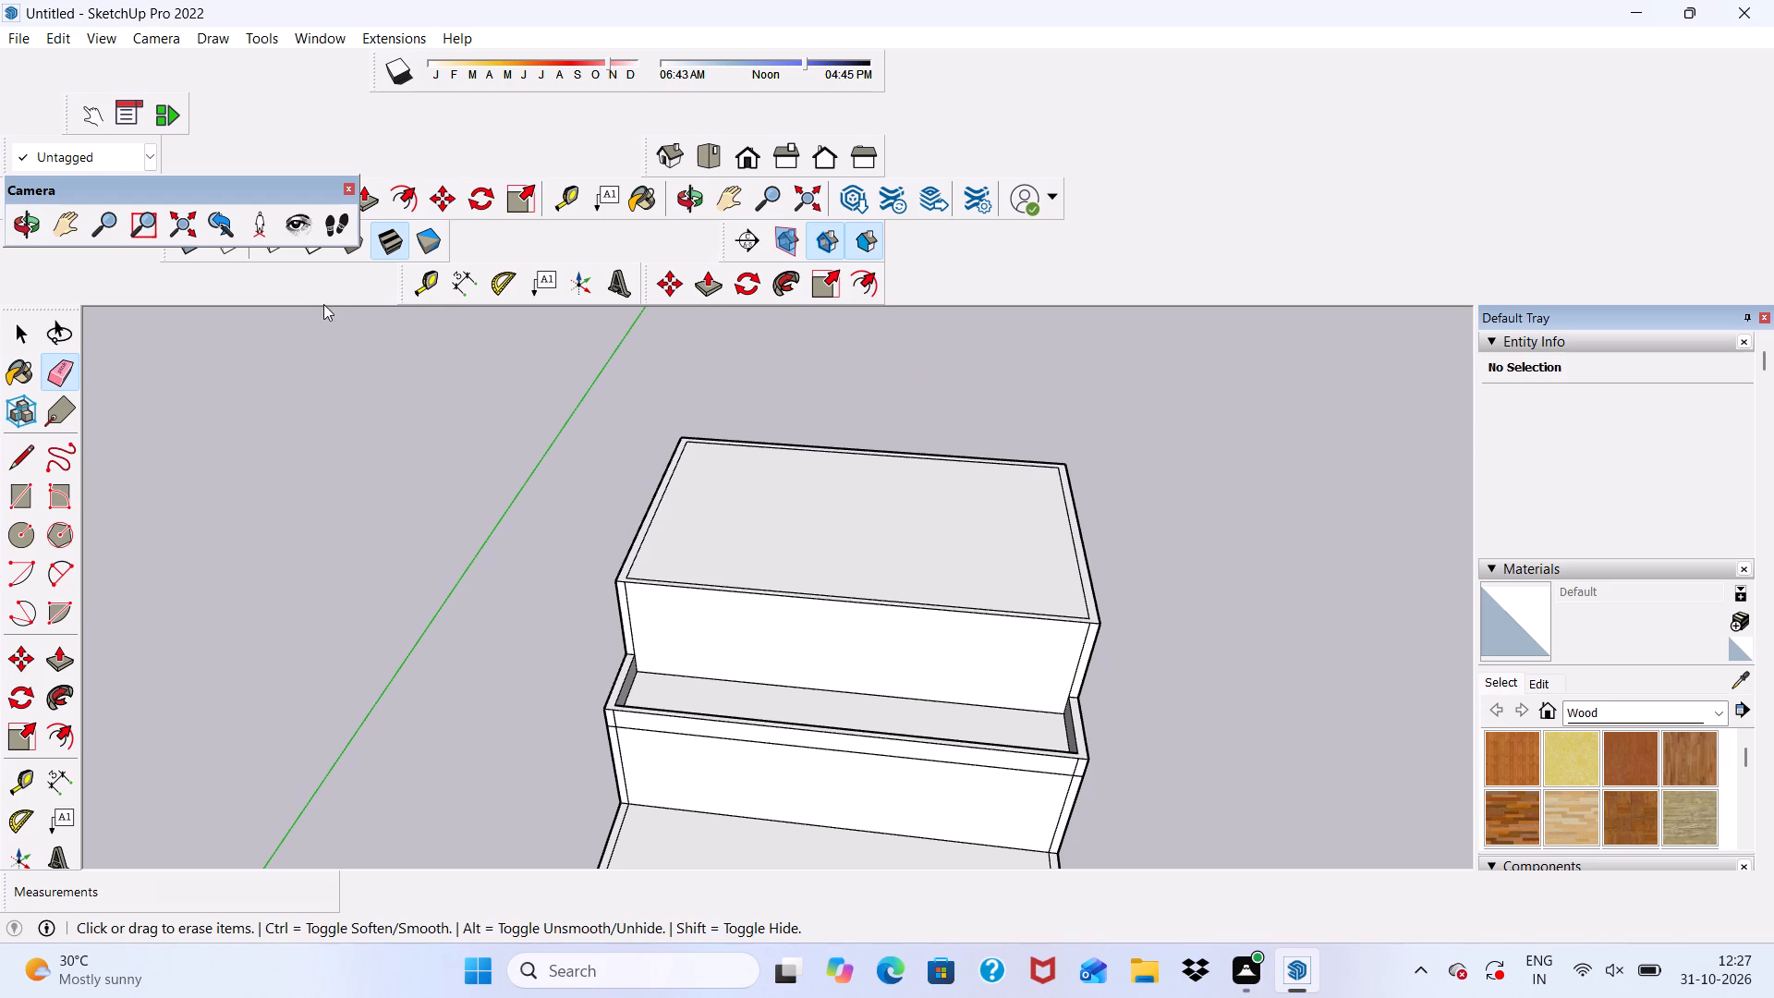
{"action": "left_click", "coordinate": [10, 492]}
{"action": "scroll", "coordinate": [872, 513], "scroll_direction": "down", "scroll_amount": 1}
{"action": "middle_click_drag", "start_coordinate": [883, 517], "coordinate": [883, 511]}
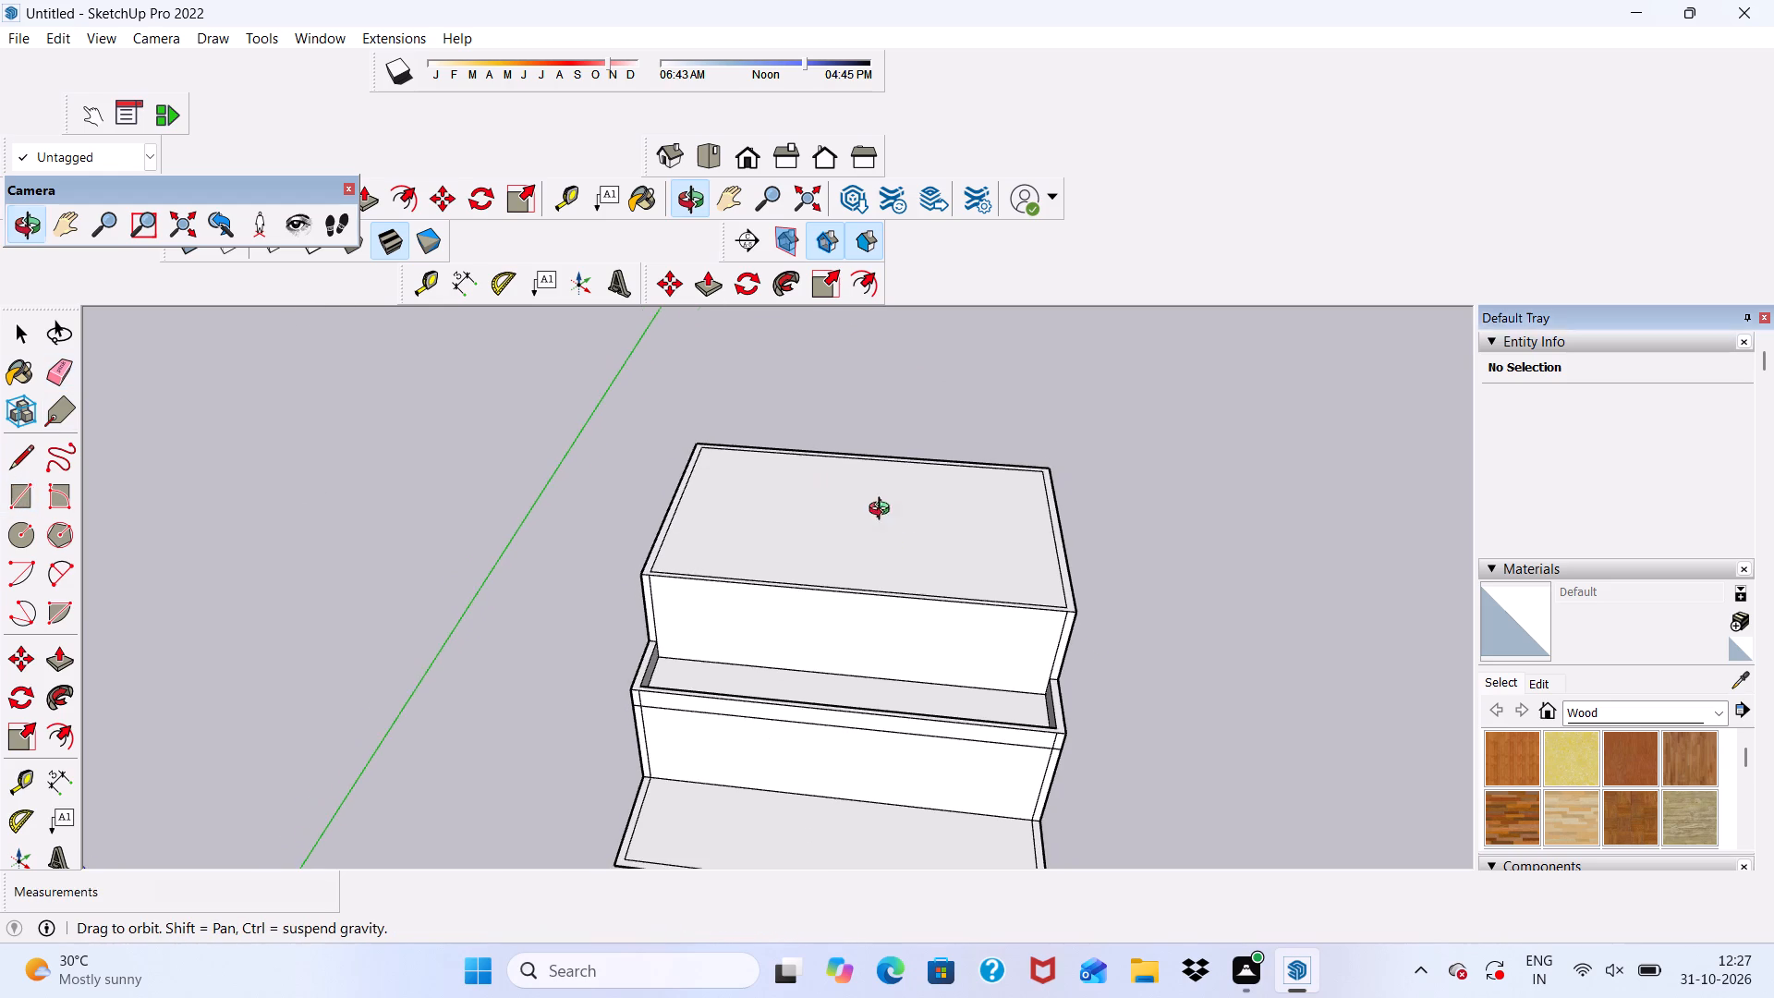
{"action": "middle_click_drag", "start_coordinate": [883, 511], "coordinate": [631, 483]}
{"action": "scroll", "coordinate": [588, 505], "scroll_direction": "up", "scroll_amount": 5}
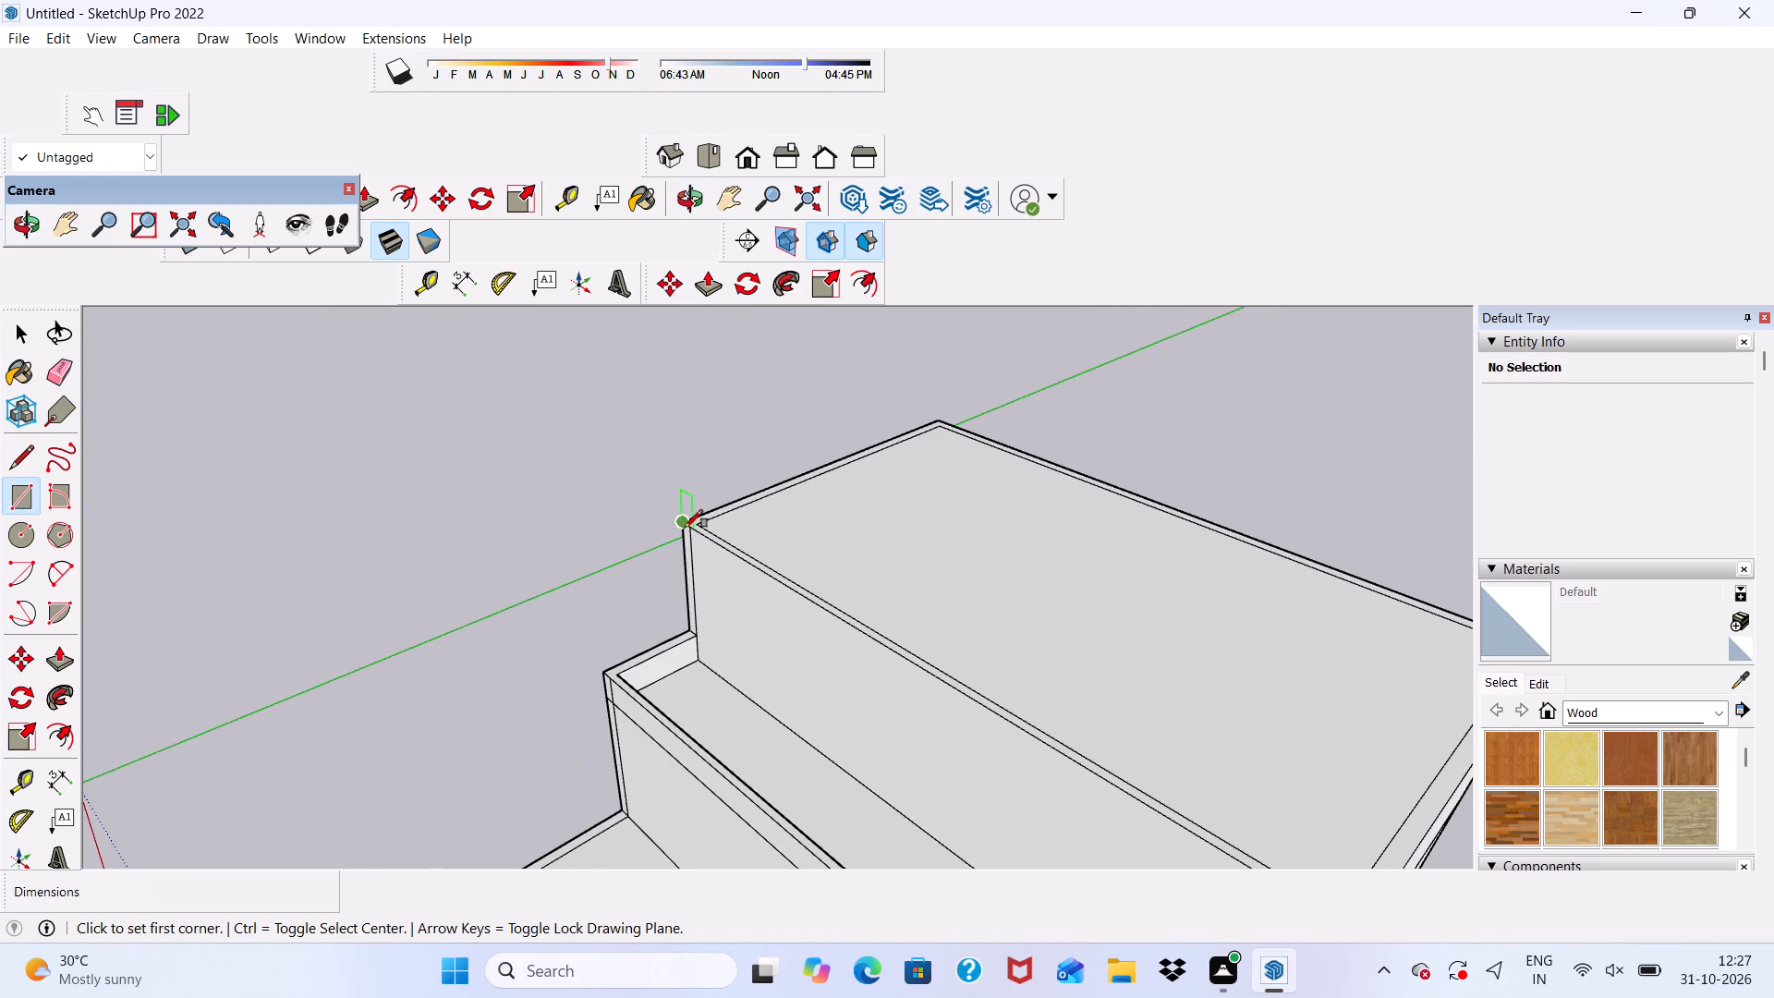
{"action": "left_click", "coordinate": [685, 528]}
{"action": "scroll", "coordinate": [564, 487], "scroll_direction": "down", "scroll_amount": 6}
{"action": "scroll", "coordinate": [901, 760], "scroll_direction": "up", "scroll_amount": 2}
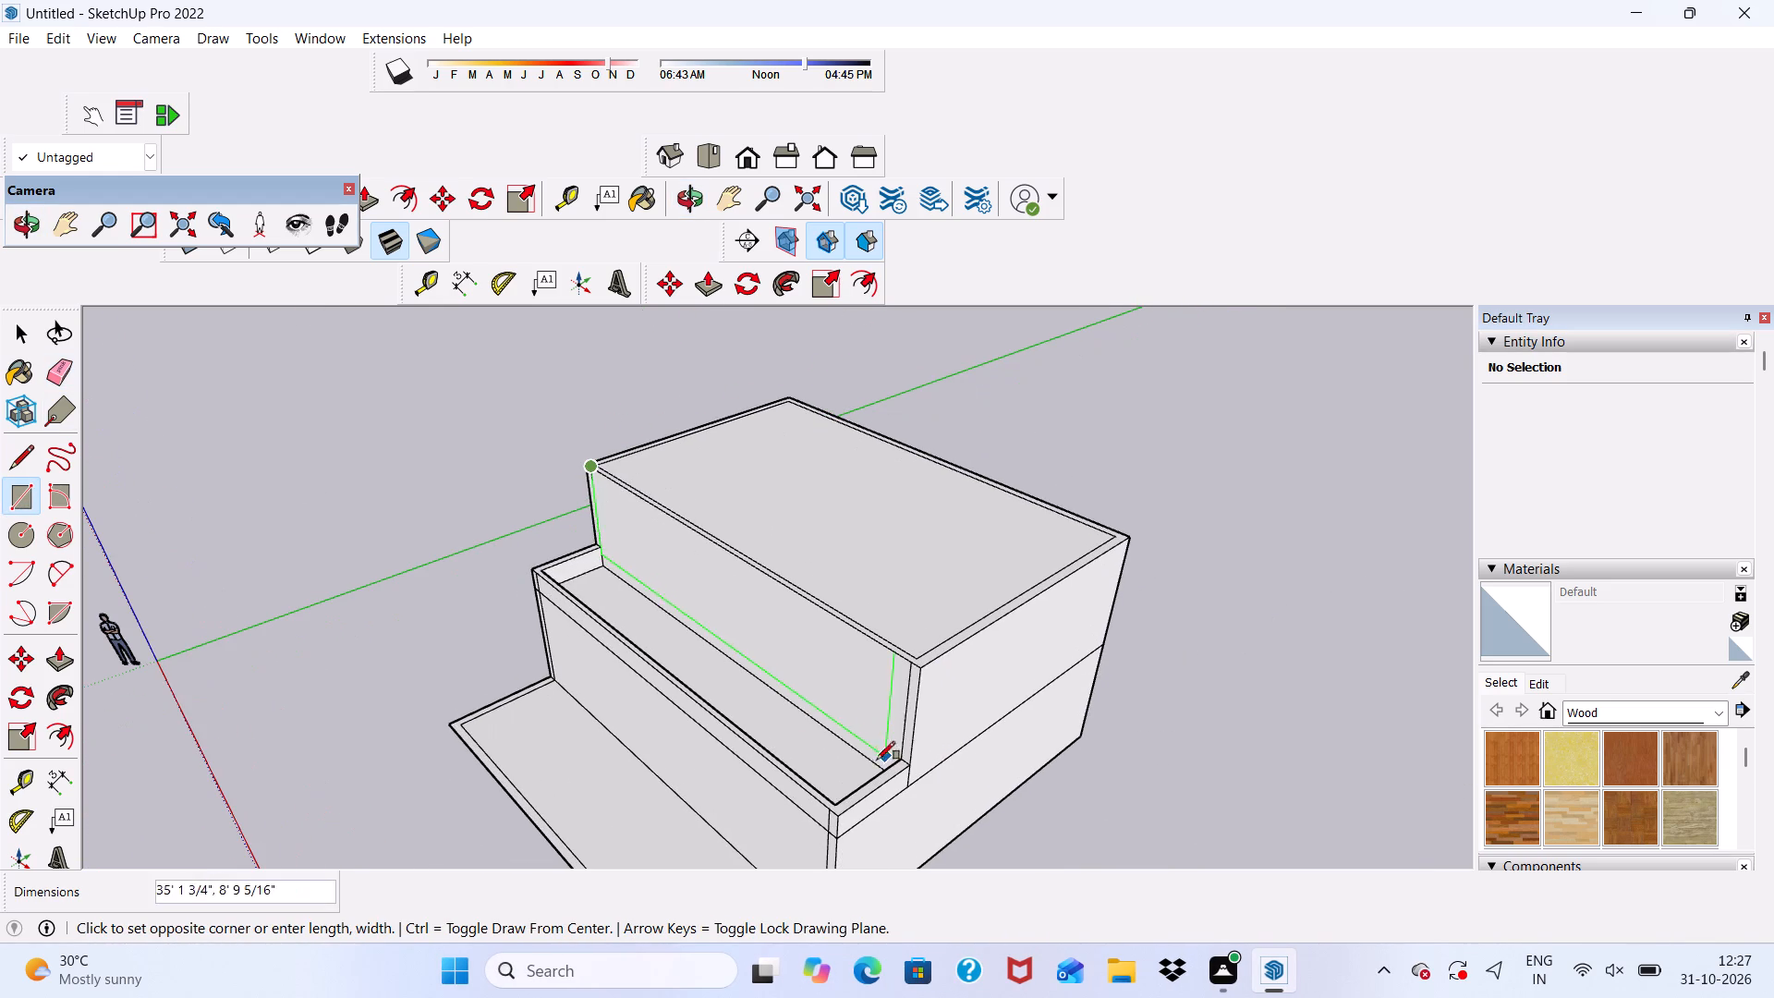
{"action": "scroll", "coordinate": [786, 809], "scroll_direction": "down", "scroll_amount": 3}
{"action": "middle_click_drag", "start_coordinate": [773, 801], "coordinate": [1110, 611]}
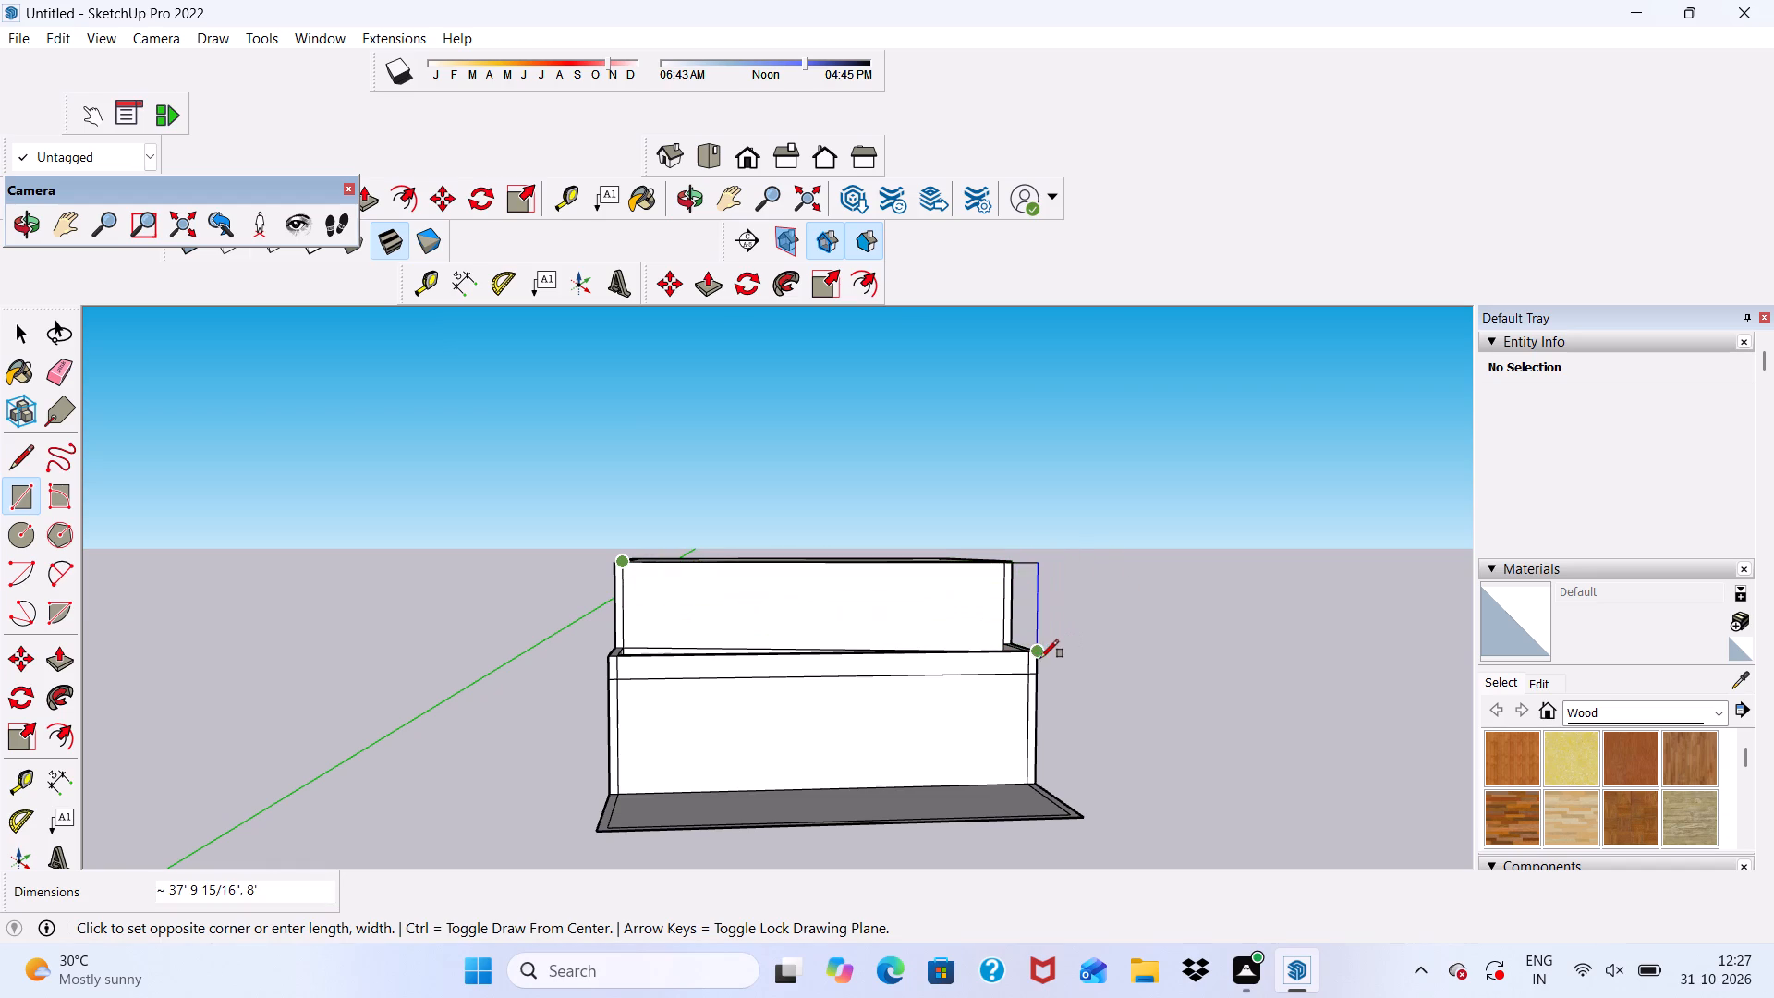
{"action": "scroll", "coordinate": [1028, 601], "scroll_direction": "down", "scroll_amount": 1}
{"action": "middle_click_drag", "start_coordinate": [1028, 601], "coordinate": [703, 718]}
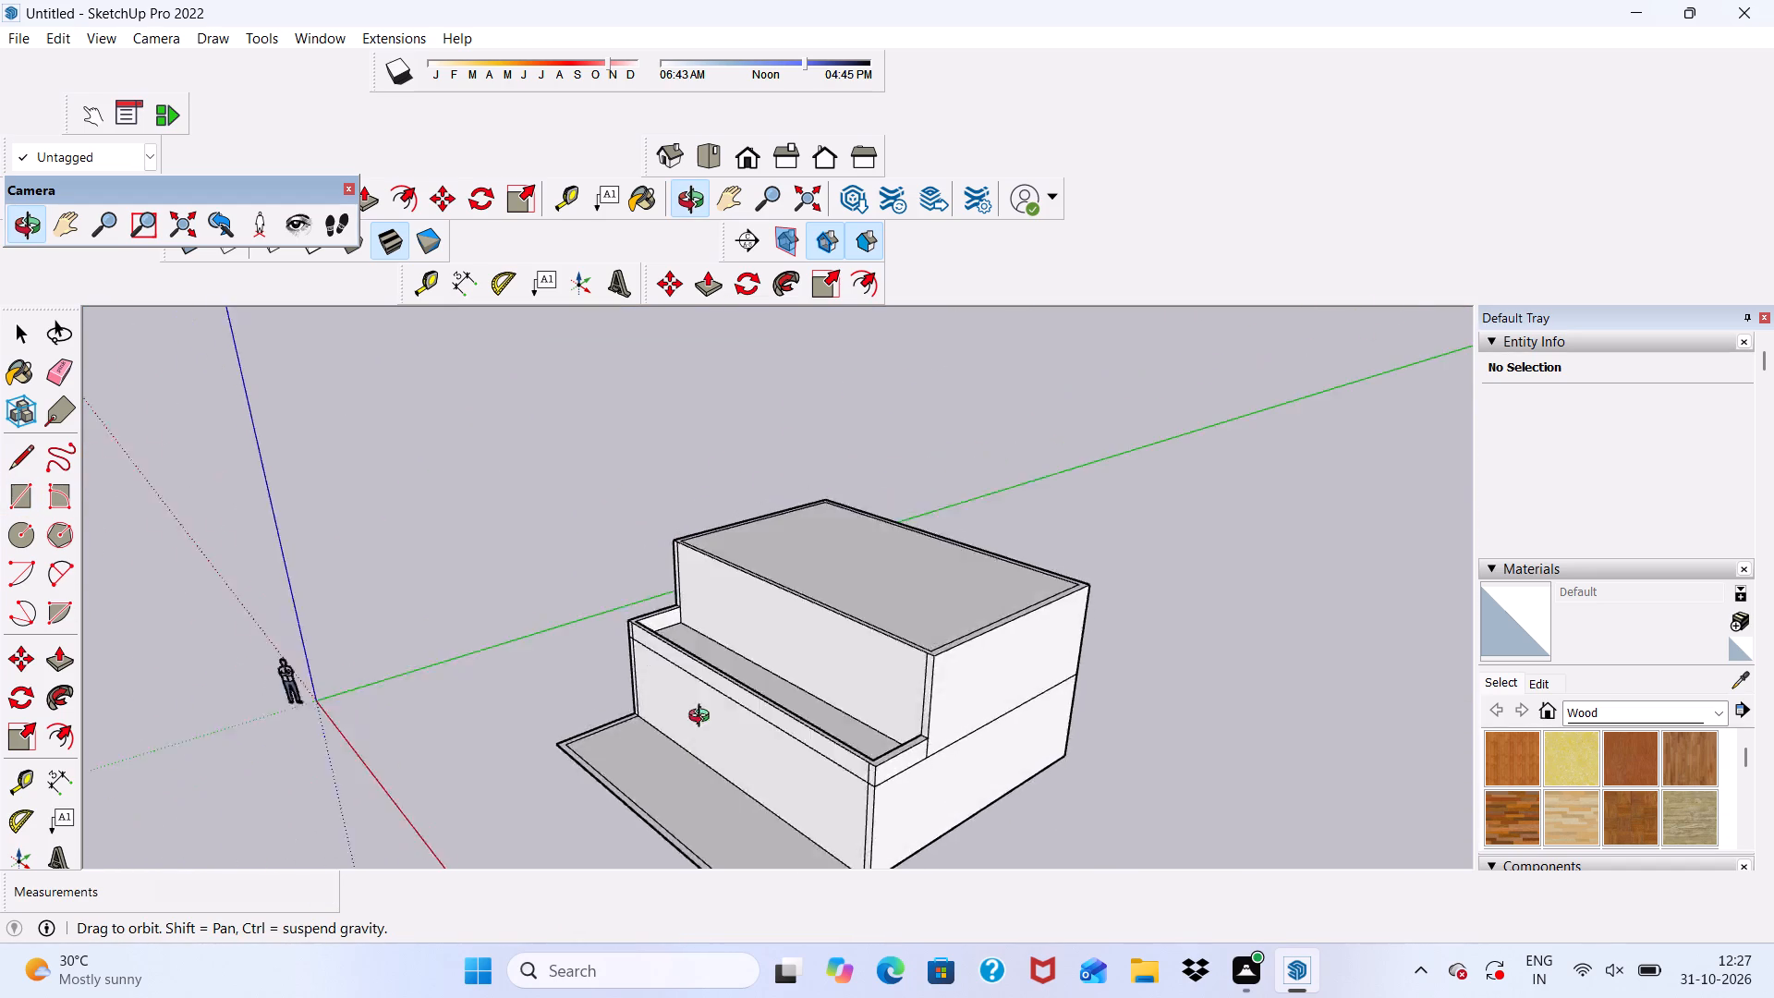
{"action": "middle_click_drag", "start_coordinate": [703, 718], "coordinate": [886, 663]}
{"action": "scroll", "coordinate": [894, 608], "scroll_direction": "up", "scroll_amount": 5}
{"action": "scroll", "coordinate": [1085, 597], "scroll_direction": "up", "scroll_amount": 3}
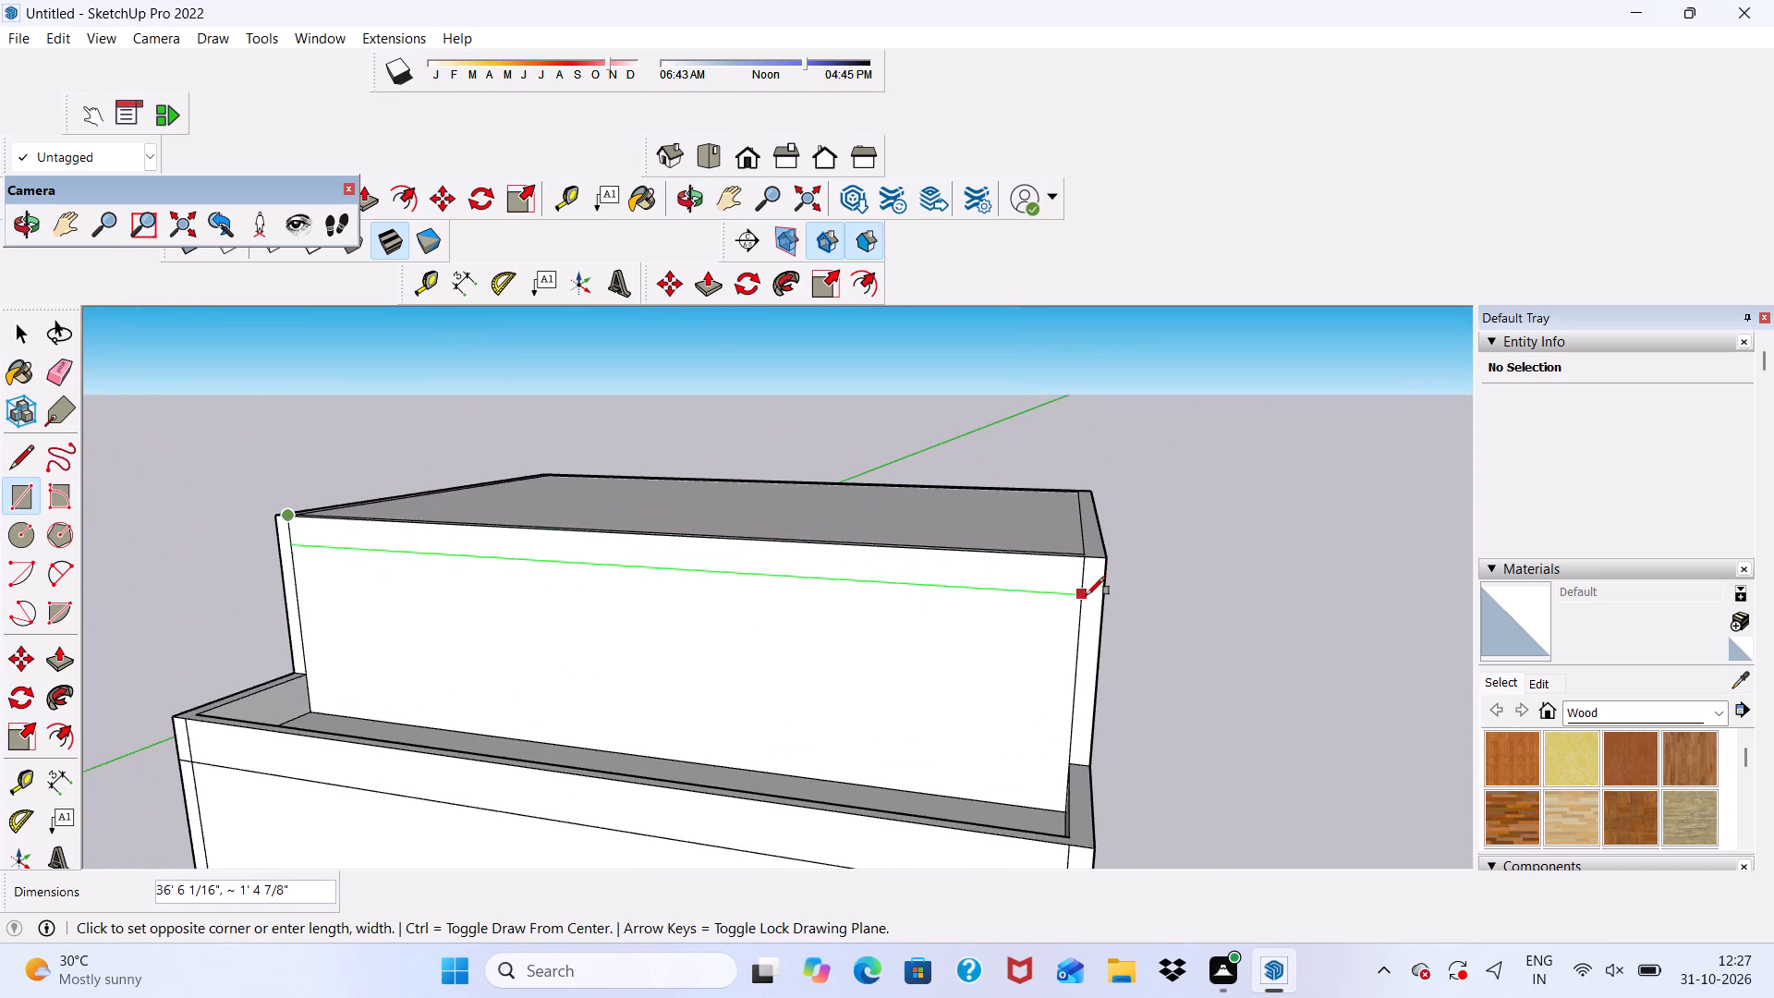
{"action": "scroll", "coordinate": [1087, 595], "scroll_direction": "up", "scroll_amount": 2}
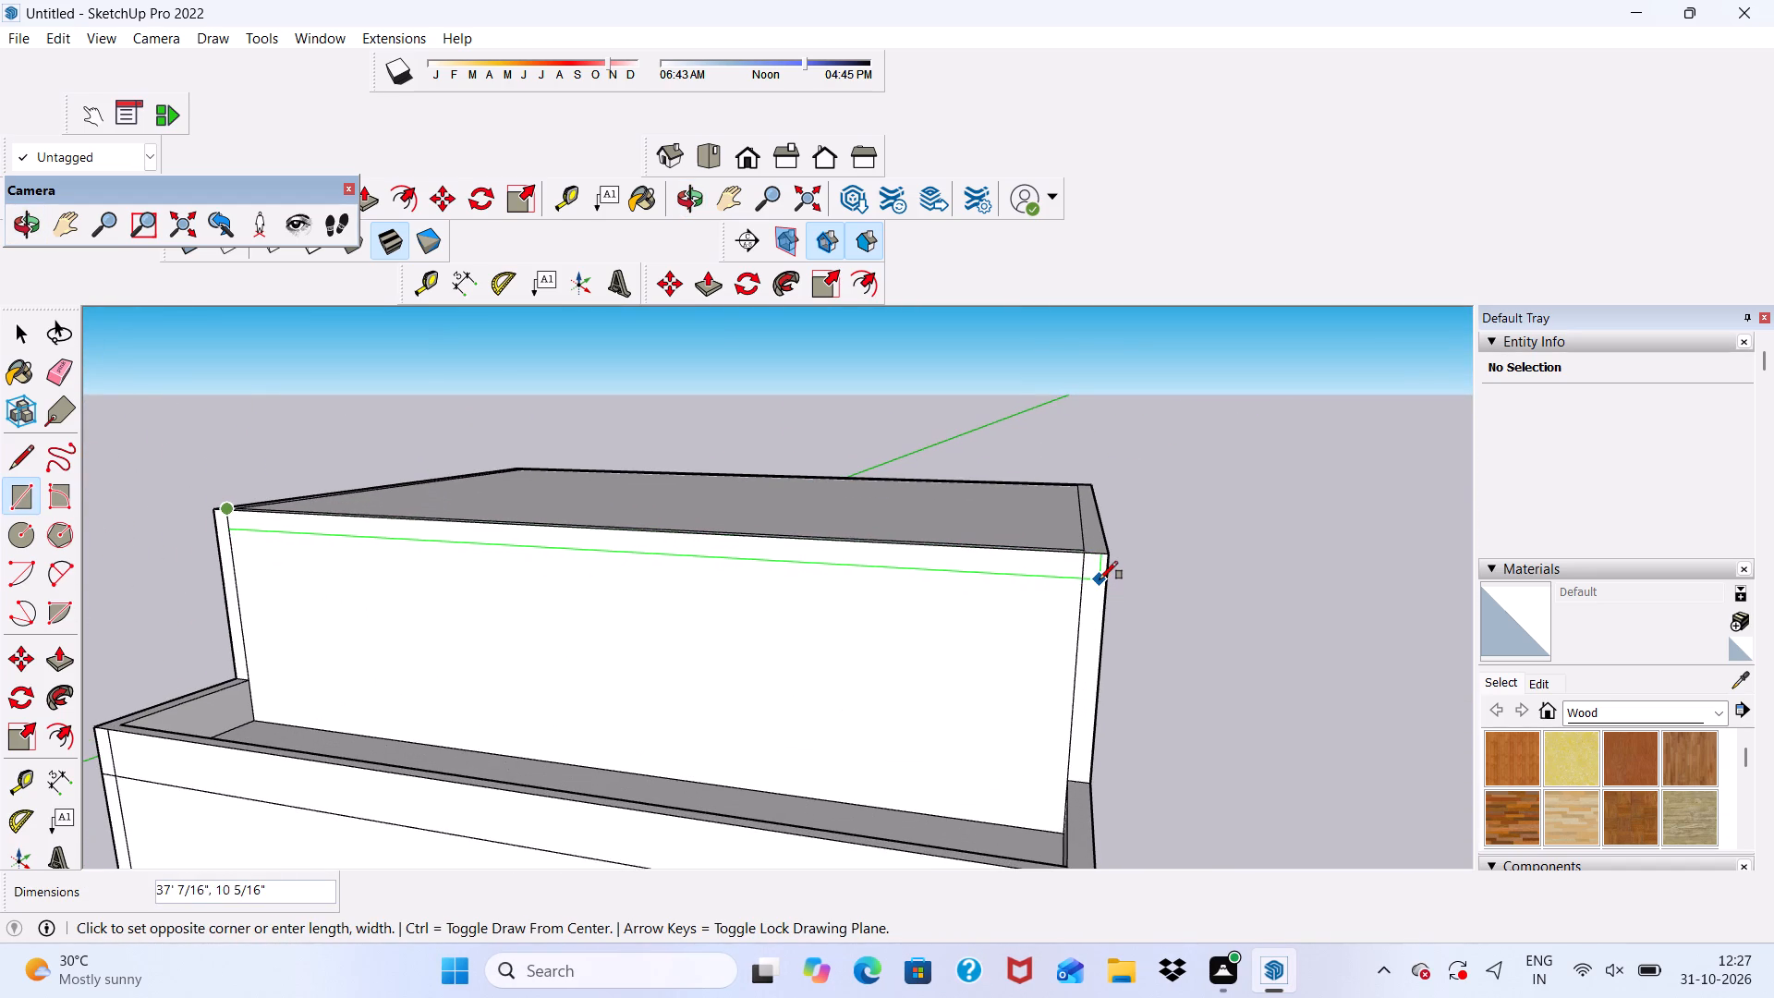
{"action": "left_click", "coordinate": [1104, 578]}
Push/Pull the border face around the upper storey's roof up 10' to form the next storey's walls.
{"action": "scroll", "coordinate": [1051, 568], "scroll_direction": "down", "scroll_amount": 3}
{"action": "middle_click_drag", "start_coordinate": [996, 582], "coordinate": [889, 804]}
{"action": "key", "text": "space"}
{"action": "scroll", "coordinate": [839, 719], "scroll_direction": "up", "scroll_amount": 6}
{"action": "left_click", "coordinate": [843, 693]}
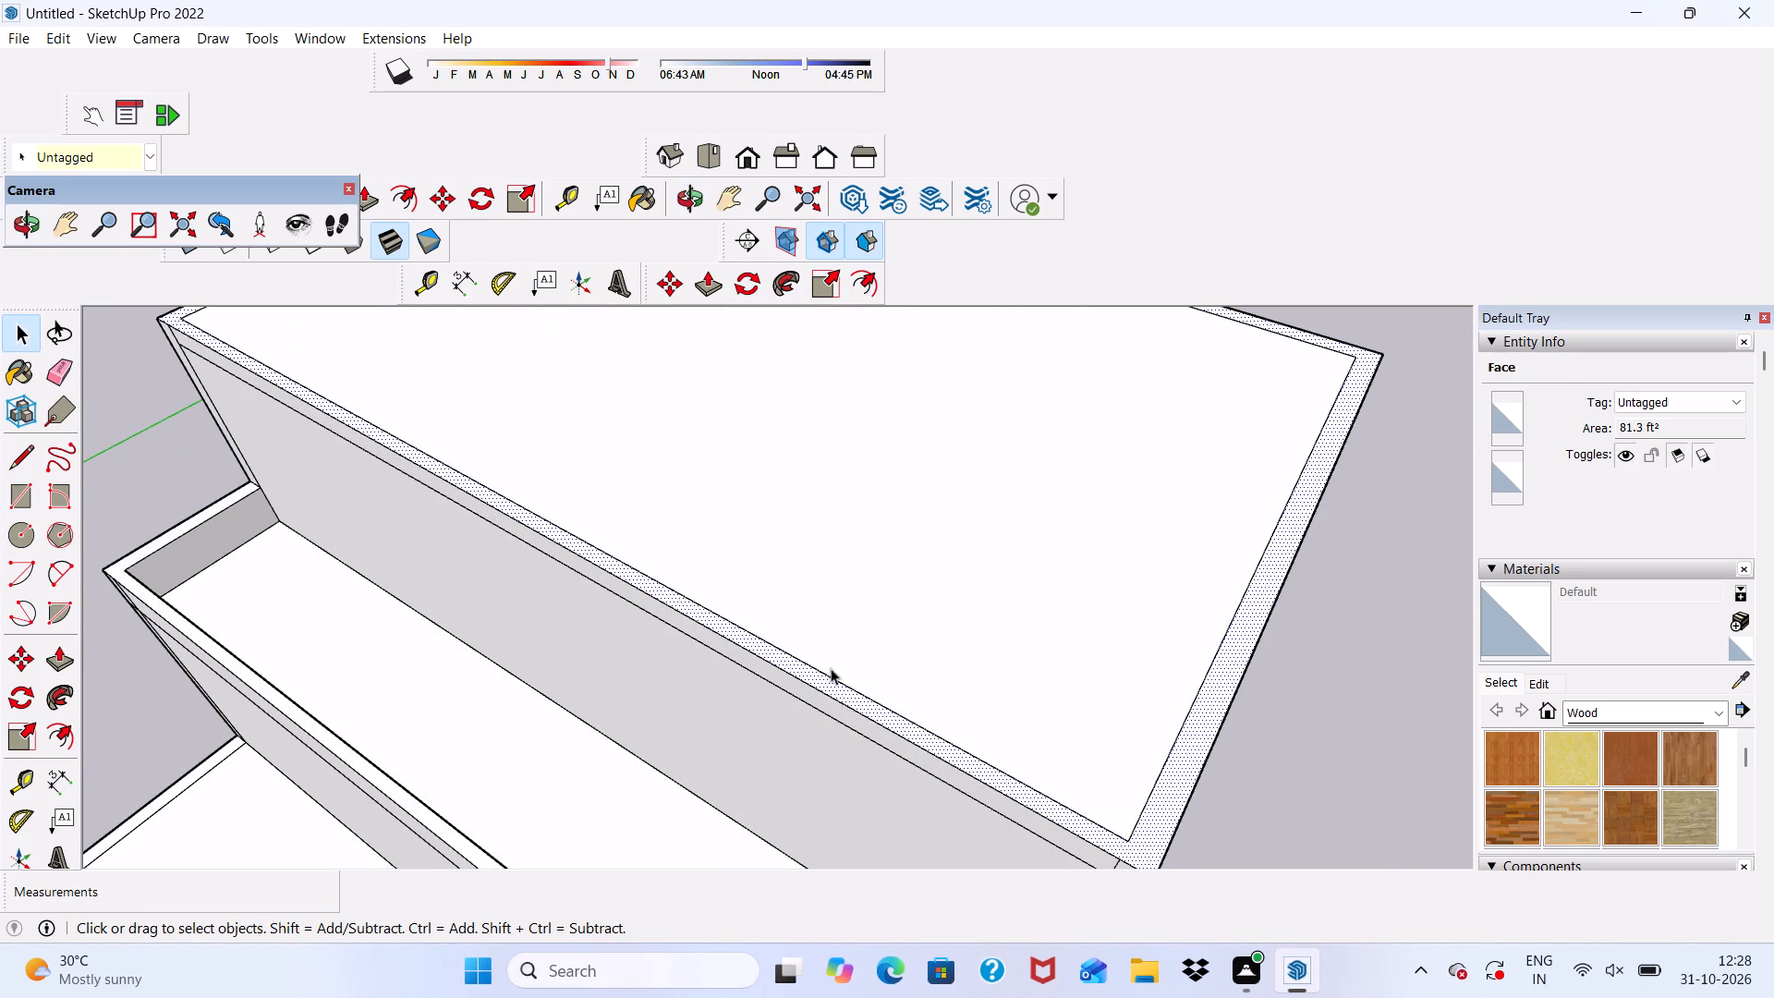
{"action": "left_click", "coordinate": [718, 282]}
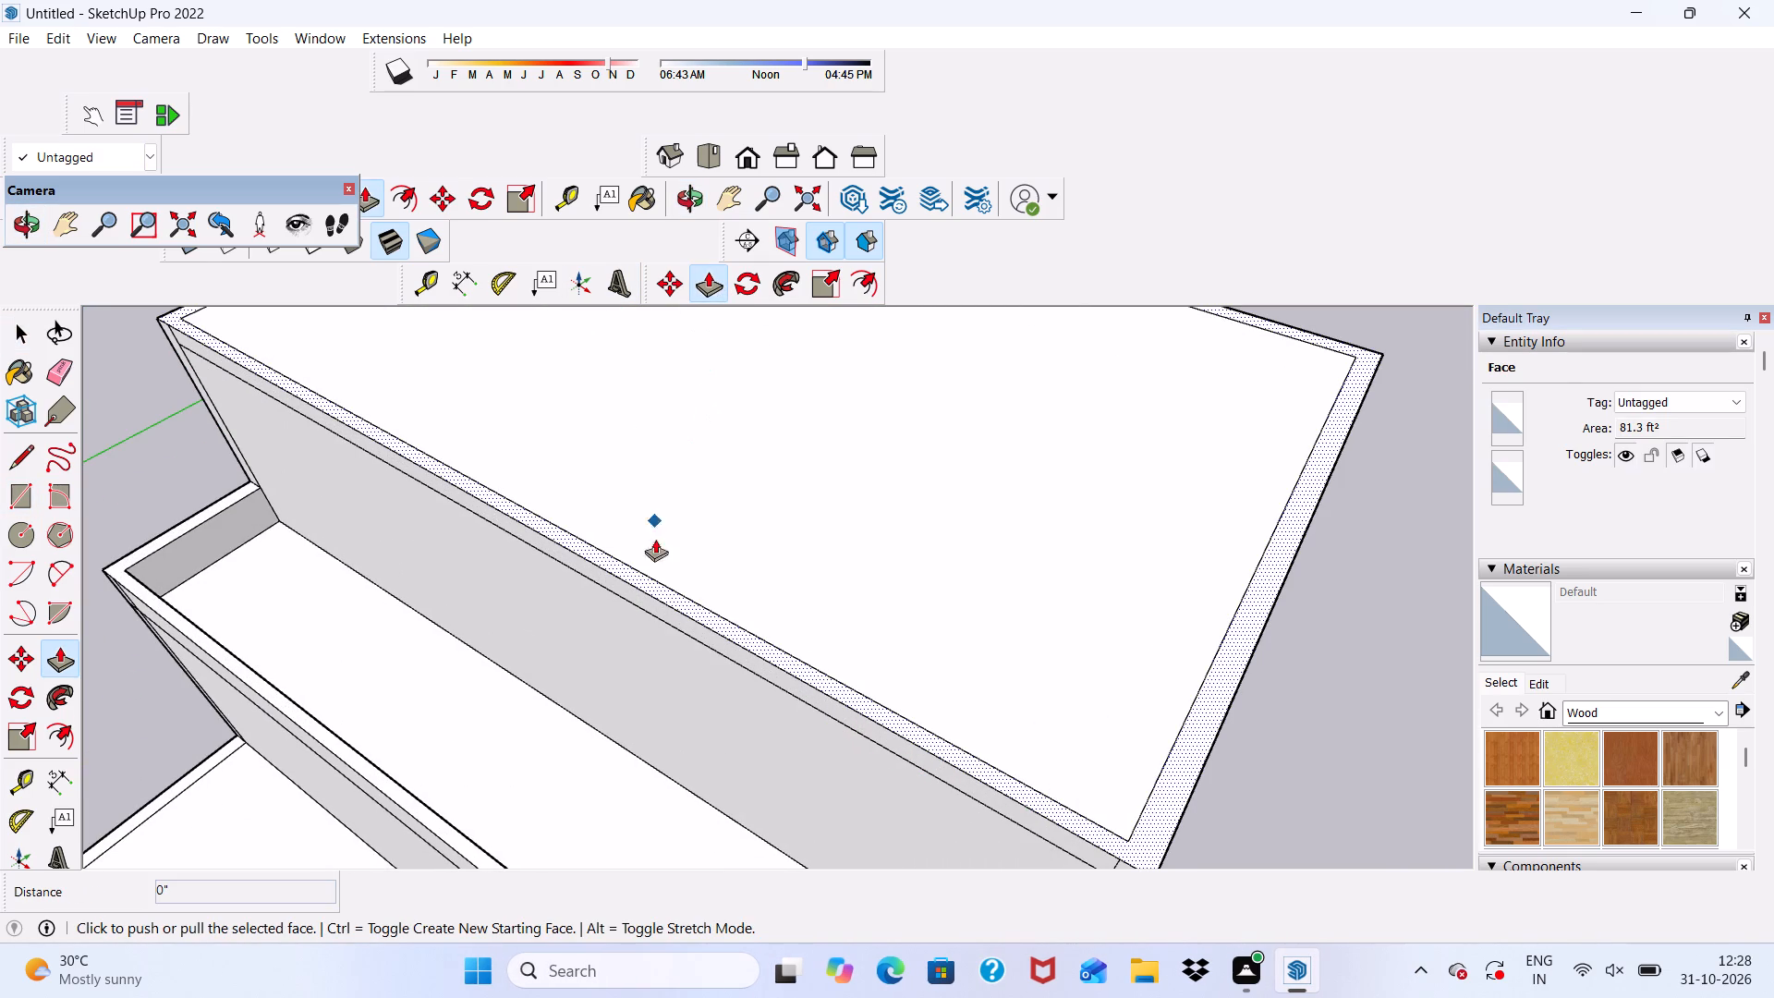
{"action": "left_click", "coordinate": [658, 584]}
{"action": "type", "text": "10'"}
{"action": "key", "text": "Return"}
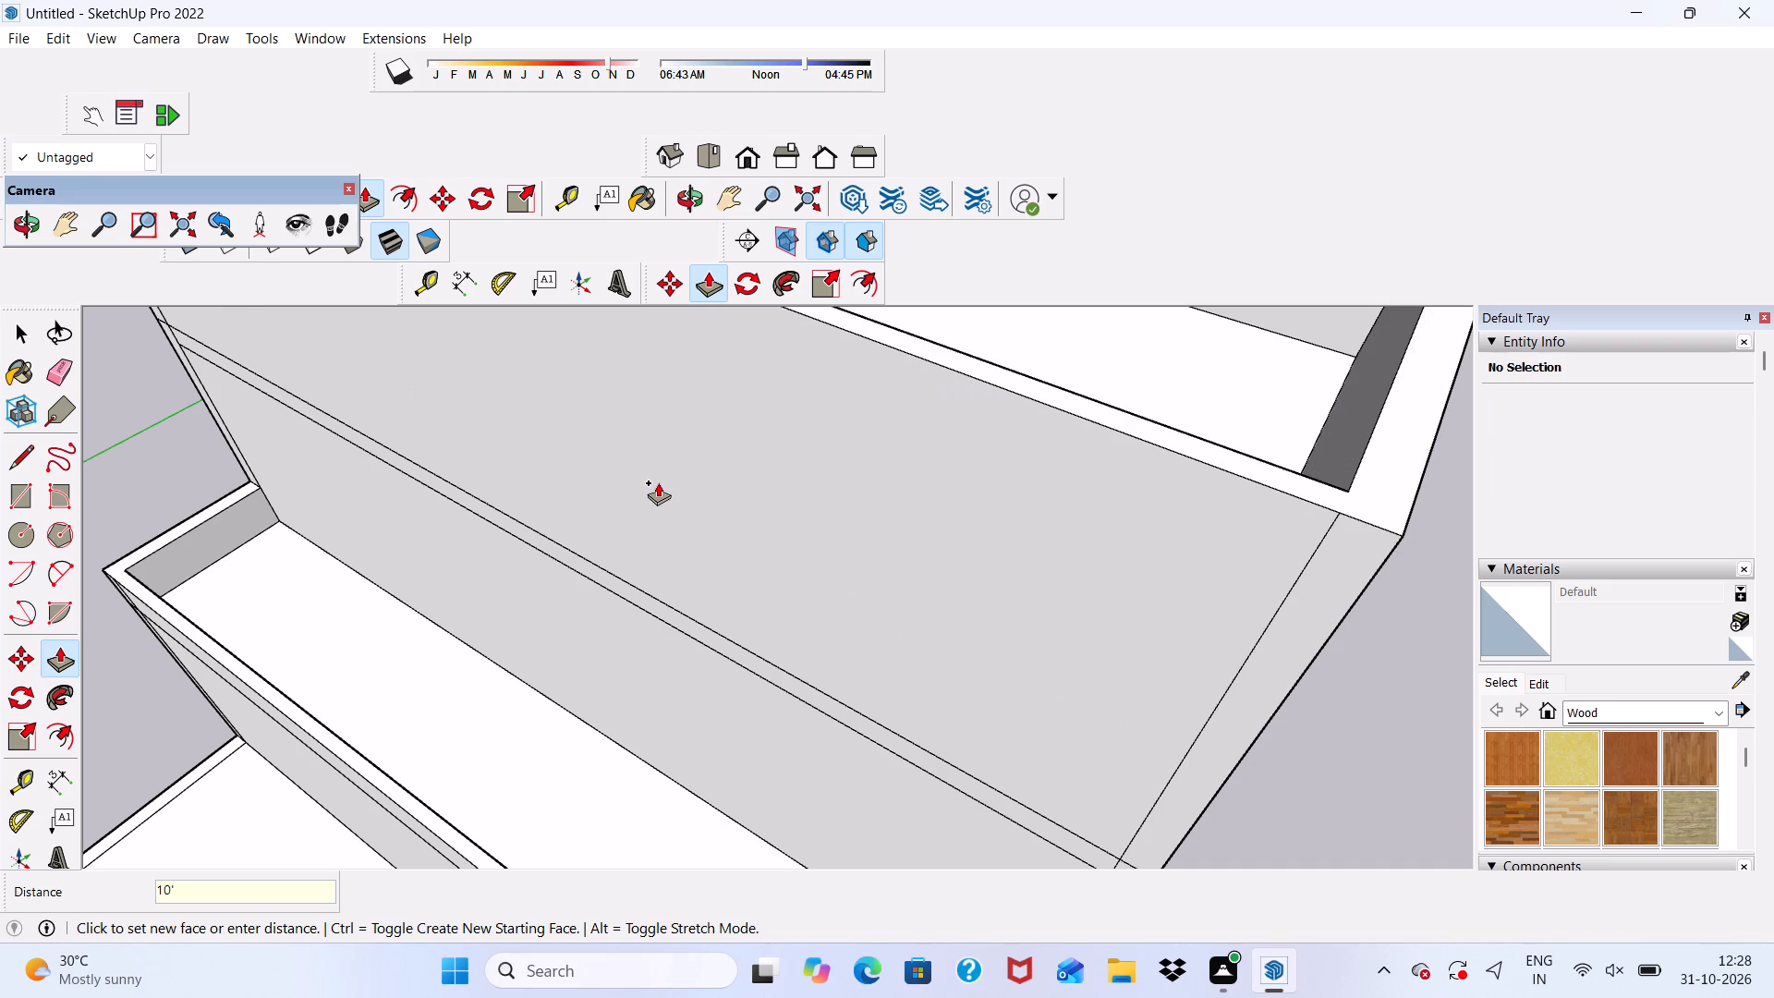
Pull the thin strip between the upper storeys outward about 6' 7" to form a slab projecting over the terrace.
{"action": "scroll", "coordinate": [635, 566], "scroll_direction": "down", "scroll_amount": 4}
{"action": "middle_click_drag", "start_coordinate": [656, 723], "coordinate": [670, 569]}
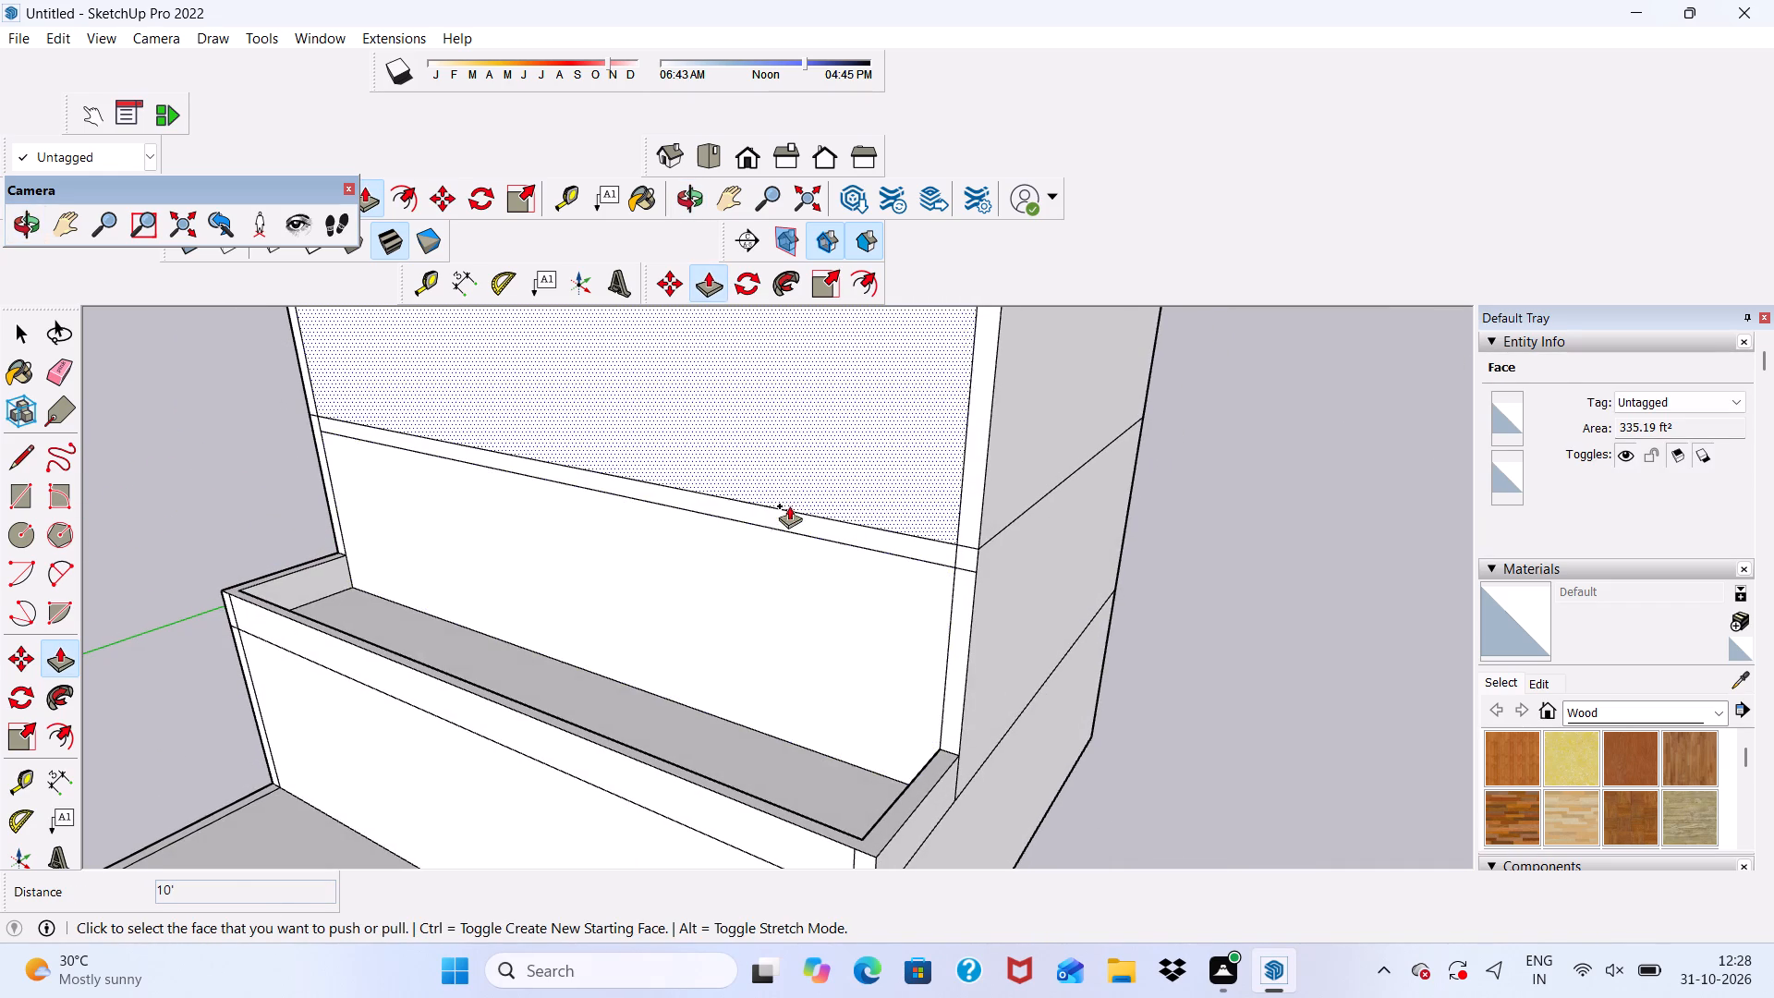
{"action": "scroll", "coordinate": [796, 514], "scroll_direction": "up", "scroll_amount": 3}
{"action": "left_click", "coordinate": [810, 526]}
{"action": "scroll", "coordinate": [401, 683], "scroll_direction": "down", "scroll_amount": 5}
{"action": "middle_click_drag", "start_coordinate": [424, 614], "coordinate": [429, 612]}
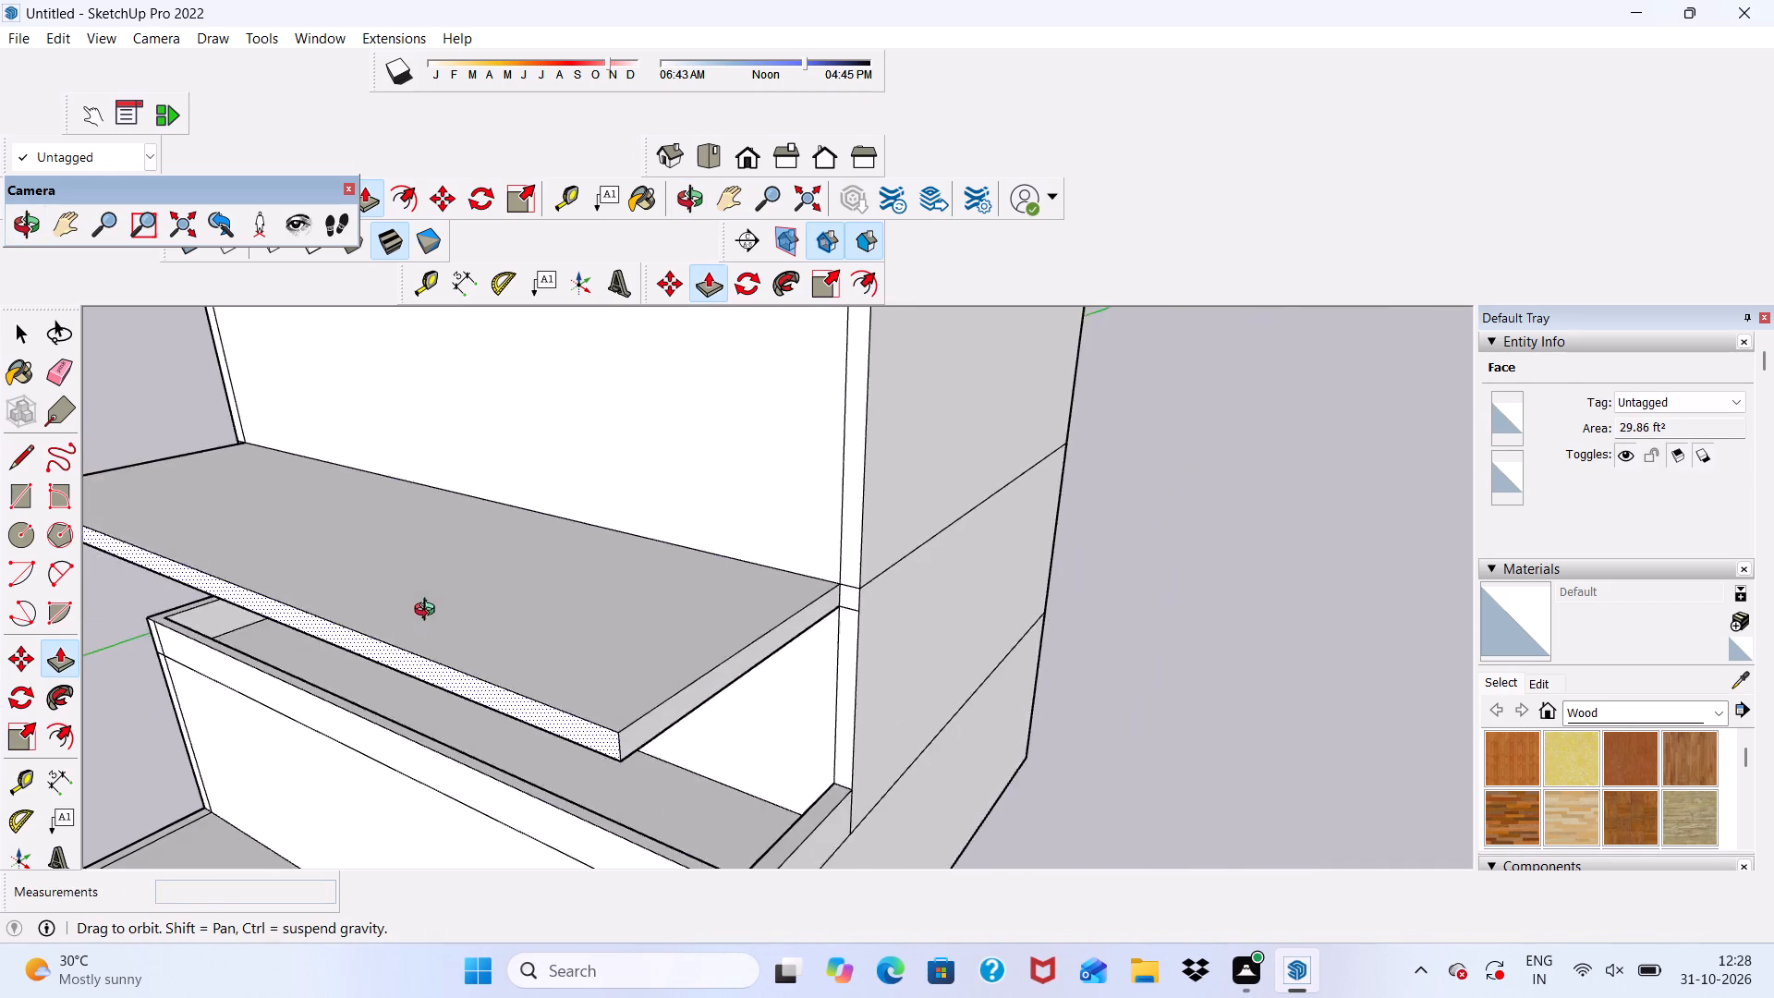
{"action": "middle_click_drag", "start_coordinate": [429, 612], "coordinate": [379, 550]}
{"action": "left_click", "coordinate": [620, 797]}
Extend one end of the projecting slab 9" sideways, flush with the building's side wall.
{"action": "scroll", "coordinate": [662, 736], "scroll_direction": "down", "scroll_amount": 1}
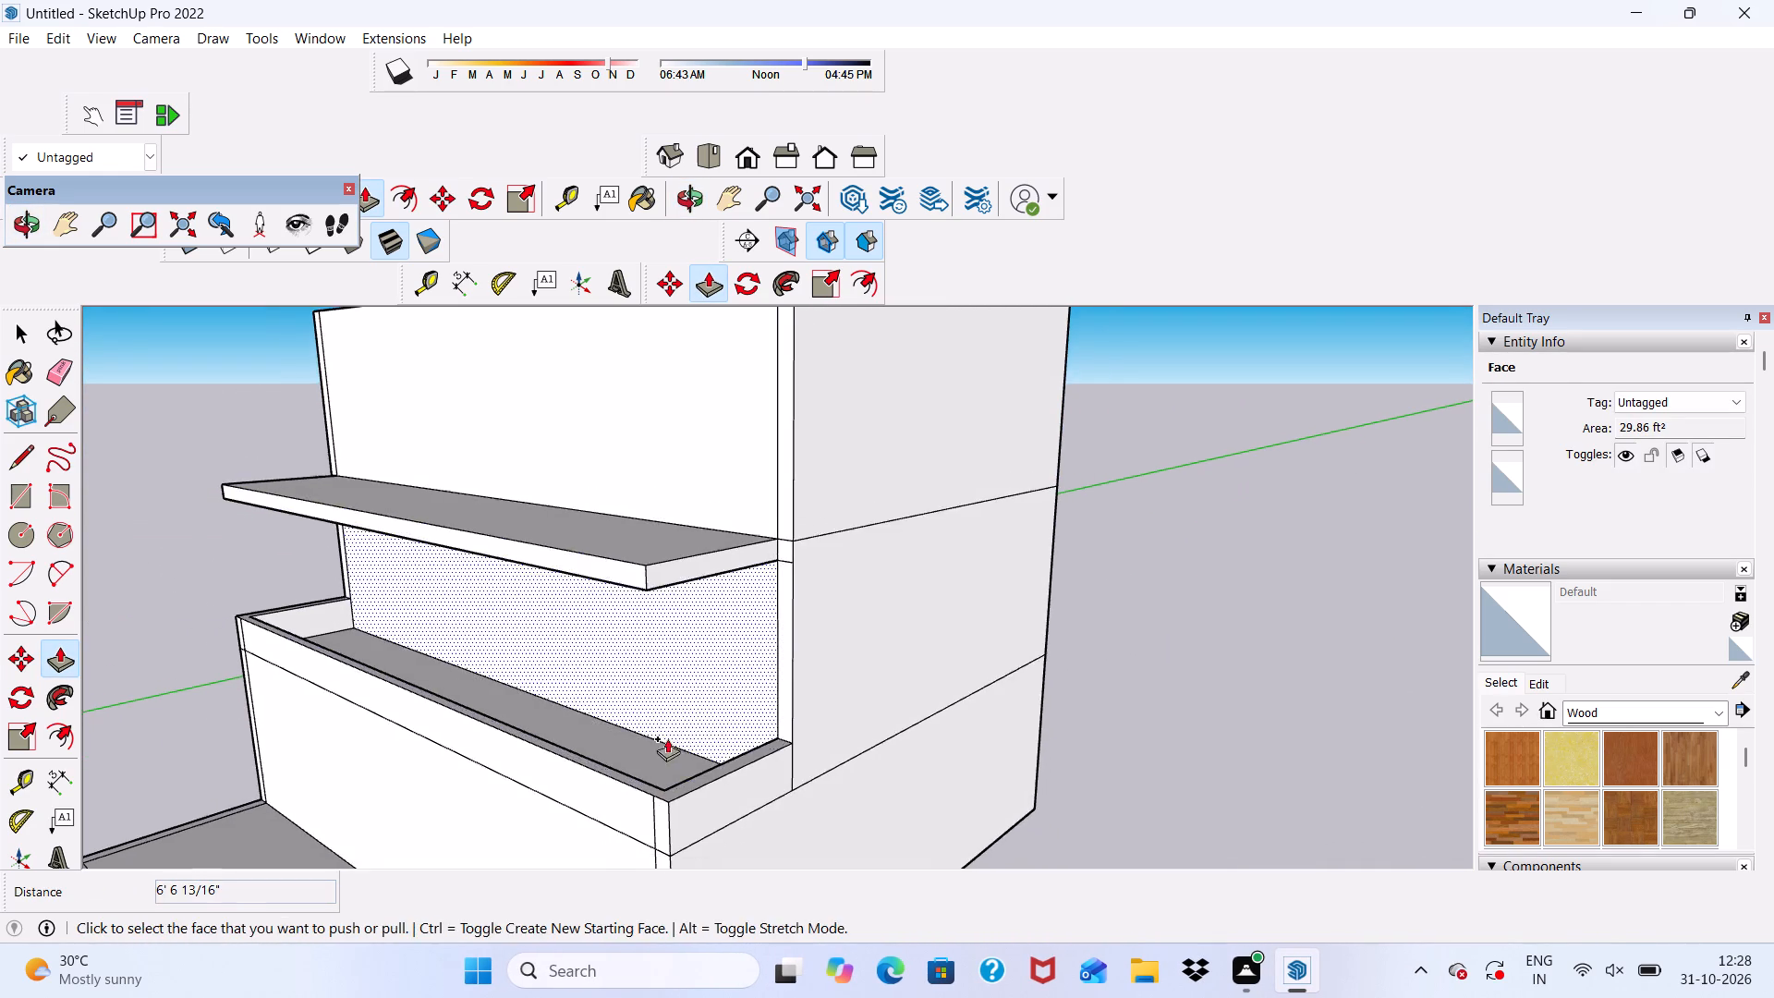
{"action": "middle_click_drag", "start_coordinate": [670, 741], "coordinate": [1076, 670]}
{"action": "scroll", "coordinate": [1093, 678], "scroll_direction": "down", "scroll_amount": 5}
{"action": "middle_click_drag", "start_coordinate": [927, 722], "coordinate": [1124, 829]}
{"action": "scroll", "coordinate": [572, 660], "scroll_direction": "up", "scroll_amount": 3}
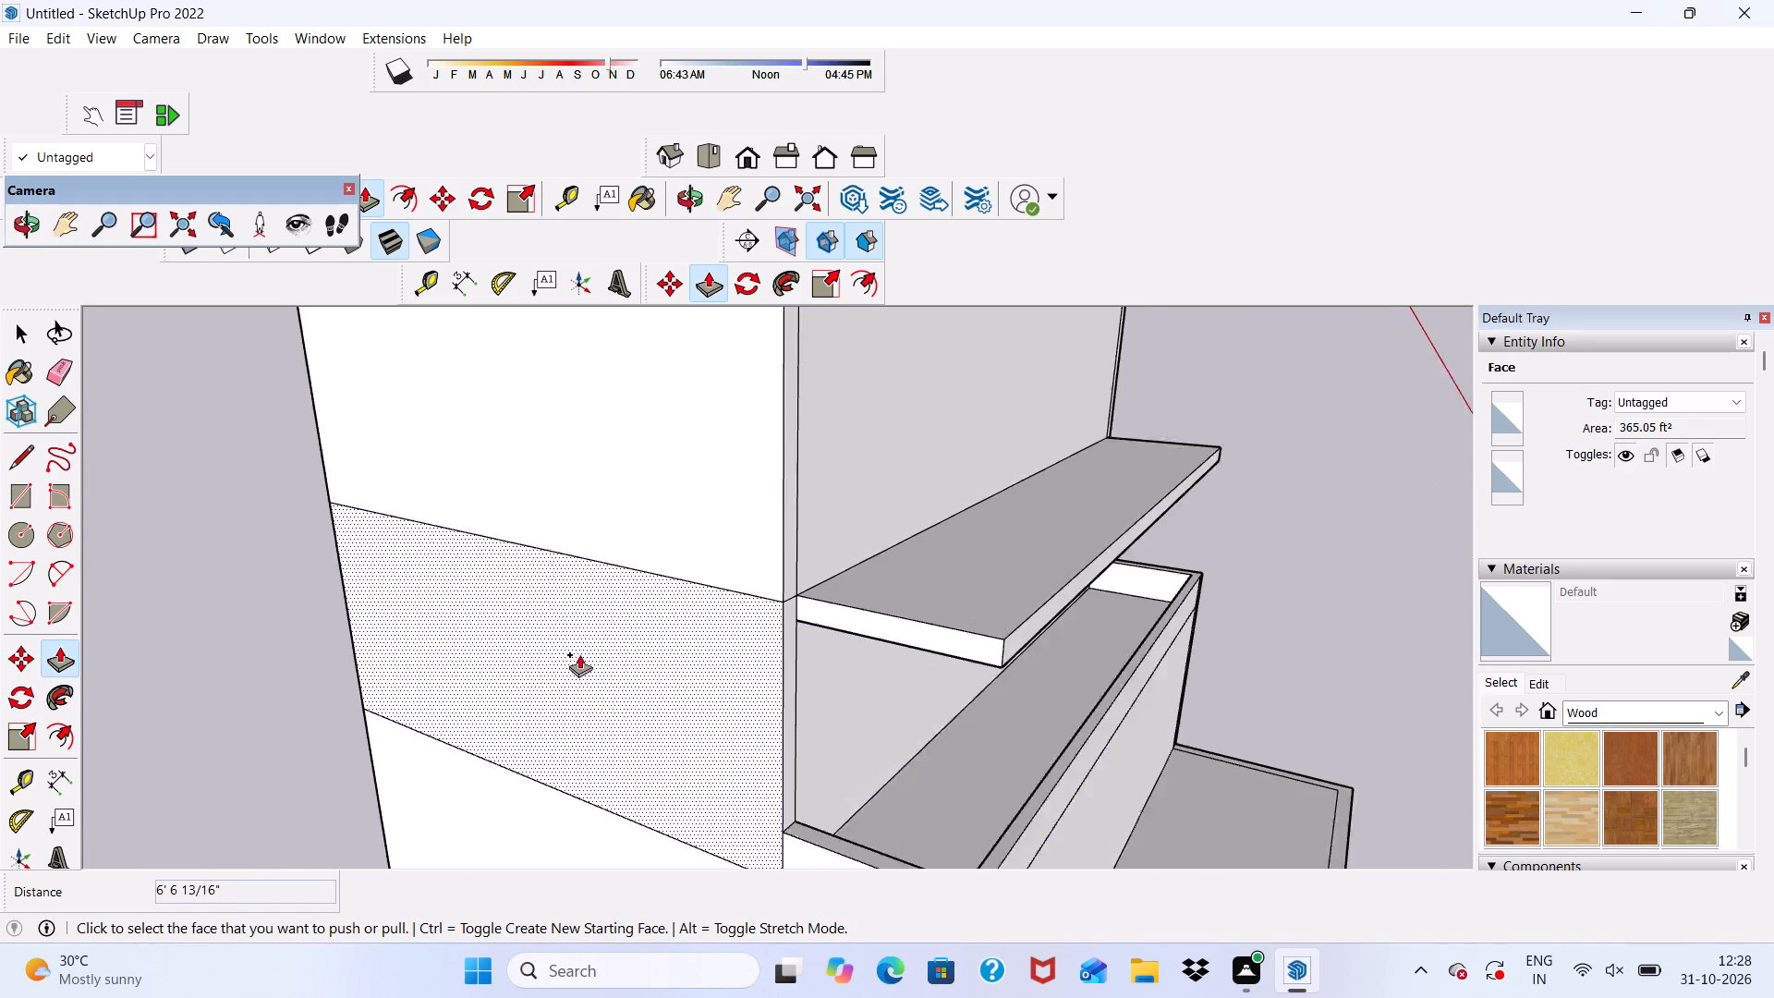
{"action": "scroll", "coordinate": [579, 654], "scroll_direction": "up", "scroll_amount": 2}
{"action": "scroll", "coordinate": [837, 639], "scroll_direction": "up", "scroll_amount": 5}
{"action": "left_click", "coordinate": [869, 591]}
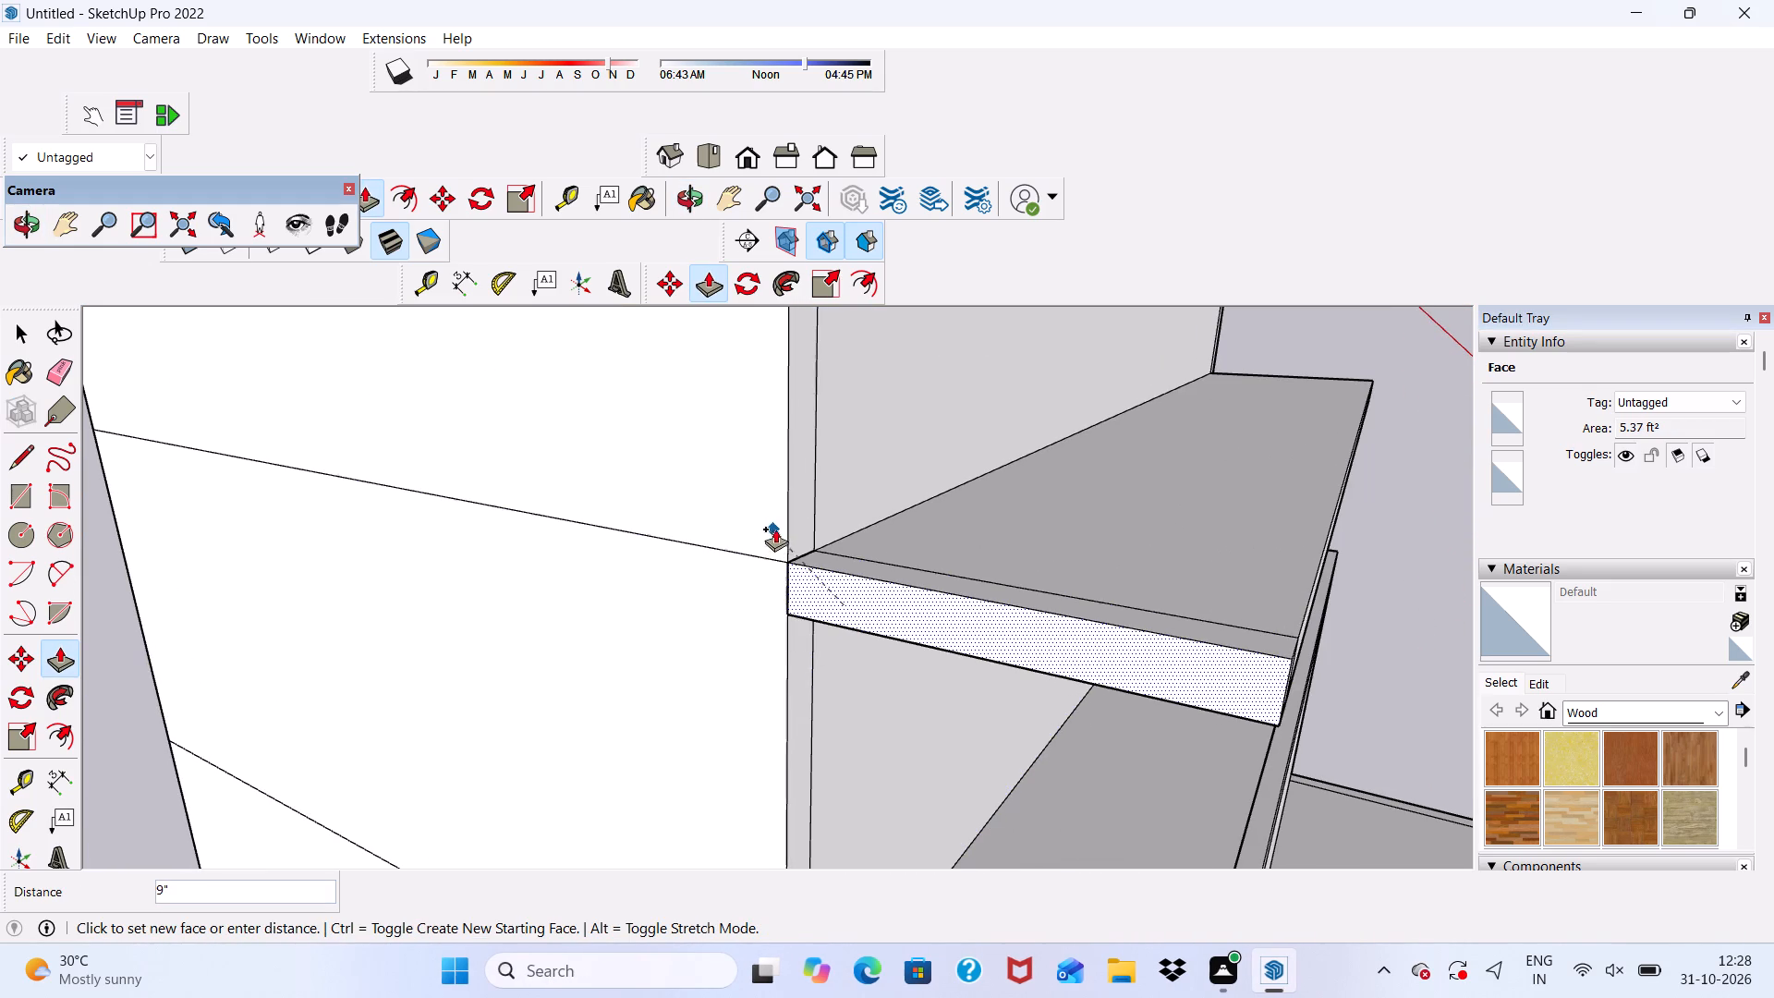
{"action": "left_click", "coordinate": [776, 528]}
Extend the opposite end of the projecting slab 9" sideways, flush with the other side wall.
{"action": "scroll", "coordinate": [699, 555], "scroll_direction": "down", "scroll_amount": 13}
{"action": "middle_click_drag", "start_coordinate": [816, 636], "coordinate": [167, 703]}
{"action": "scroll", "coordinate": [932, 738], "scroll_direction": "up", "scroll_amount": 12}
{"action": "scroll", "coordinate": [915, 688], "scroll_direction": "down", "scroll_amount": 1}
{"action": "scroll", "coordinate": [909, 674], "scroll_direction": "up", "scroll_amount": 3}
{"action": "left_click", "coordinate": [906, 668]}
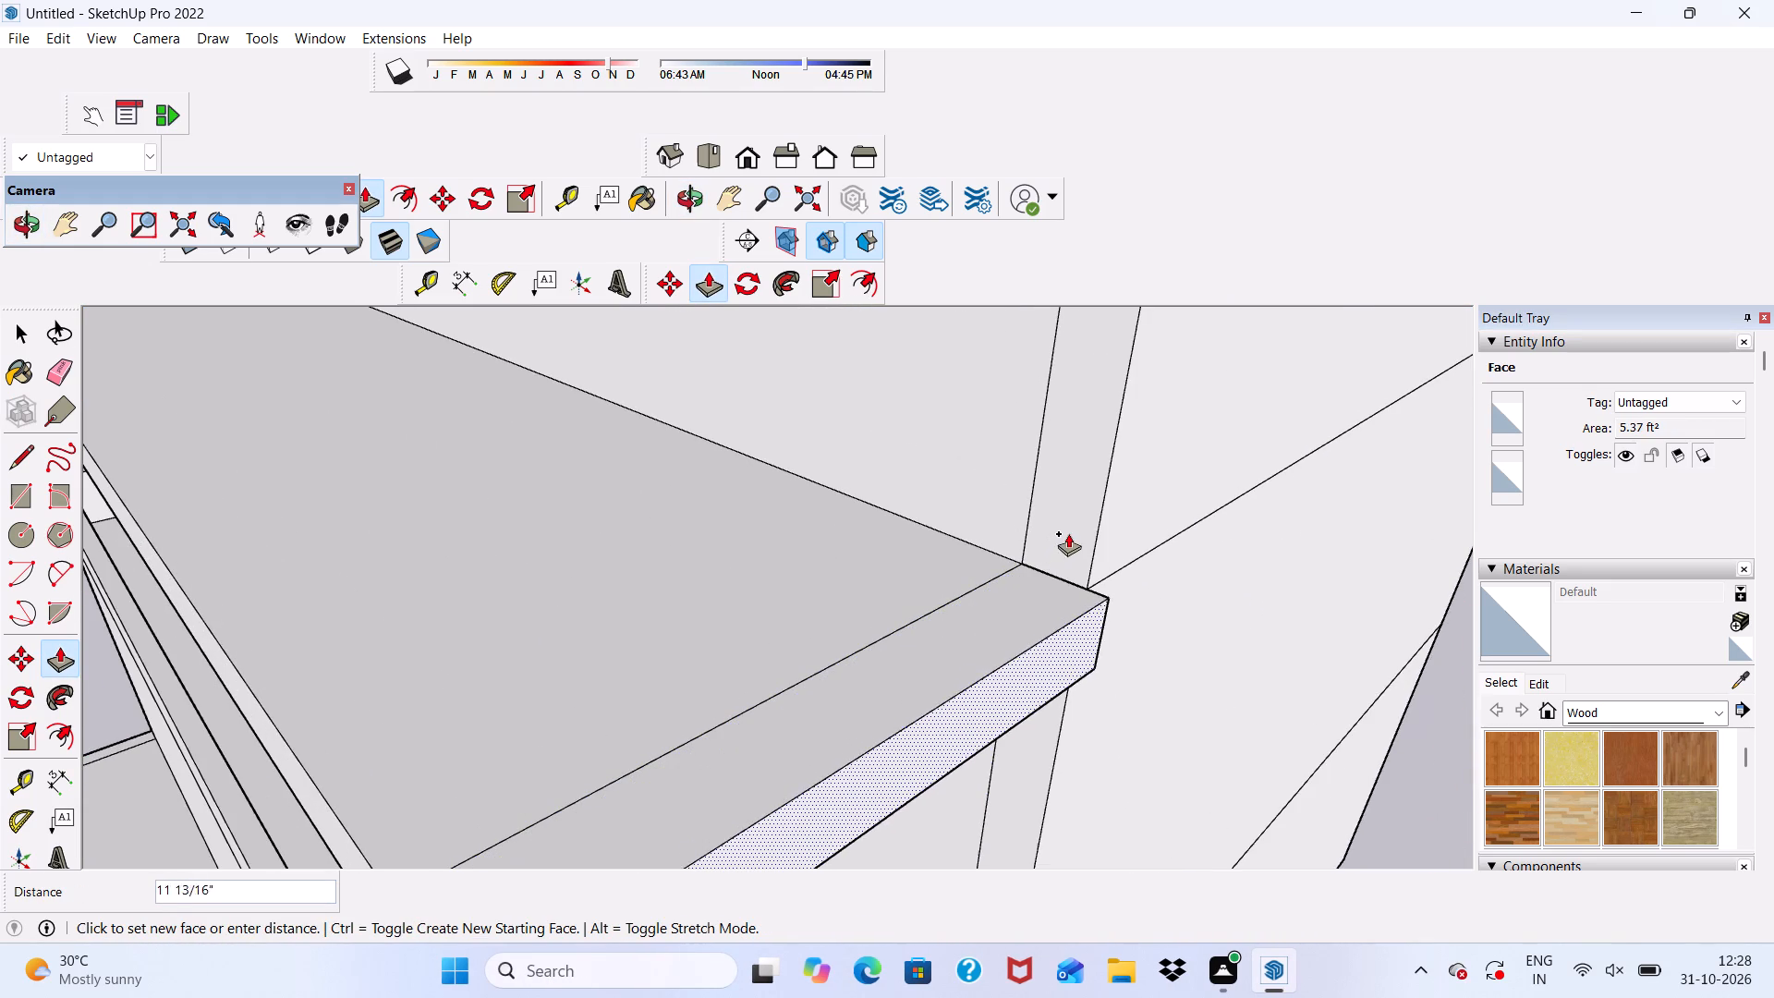
{"action": "left_click", "coordinate": [1105, 528]}
Examine the projecting slab and the building's front from several angles.
{"action": "scroll", "coordinate": [1070, 578], "scroll_direction": "down", "scroll_amount": 6}
{"action": "middle_click_drag", "start_coordinate": [986, 713], "coordinate": [1027, 624]}
{"action": "scroll", "coordinate": [1057, 614], "scroll_direction": "down", "scroll_amount": 7}
{"action": "middle_click_drag", "start_coordinate": [700, 675], "coordinate": [847, 665]}
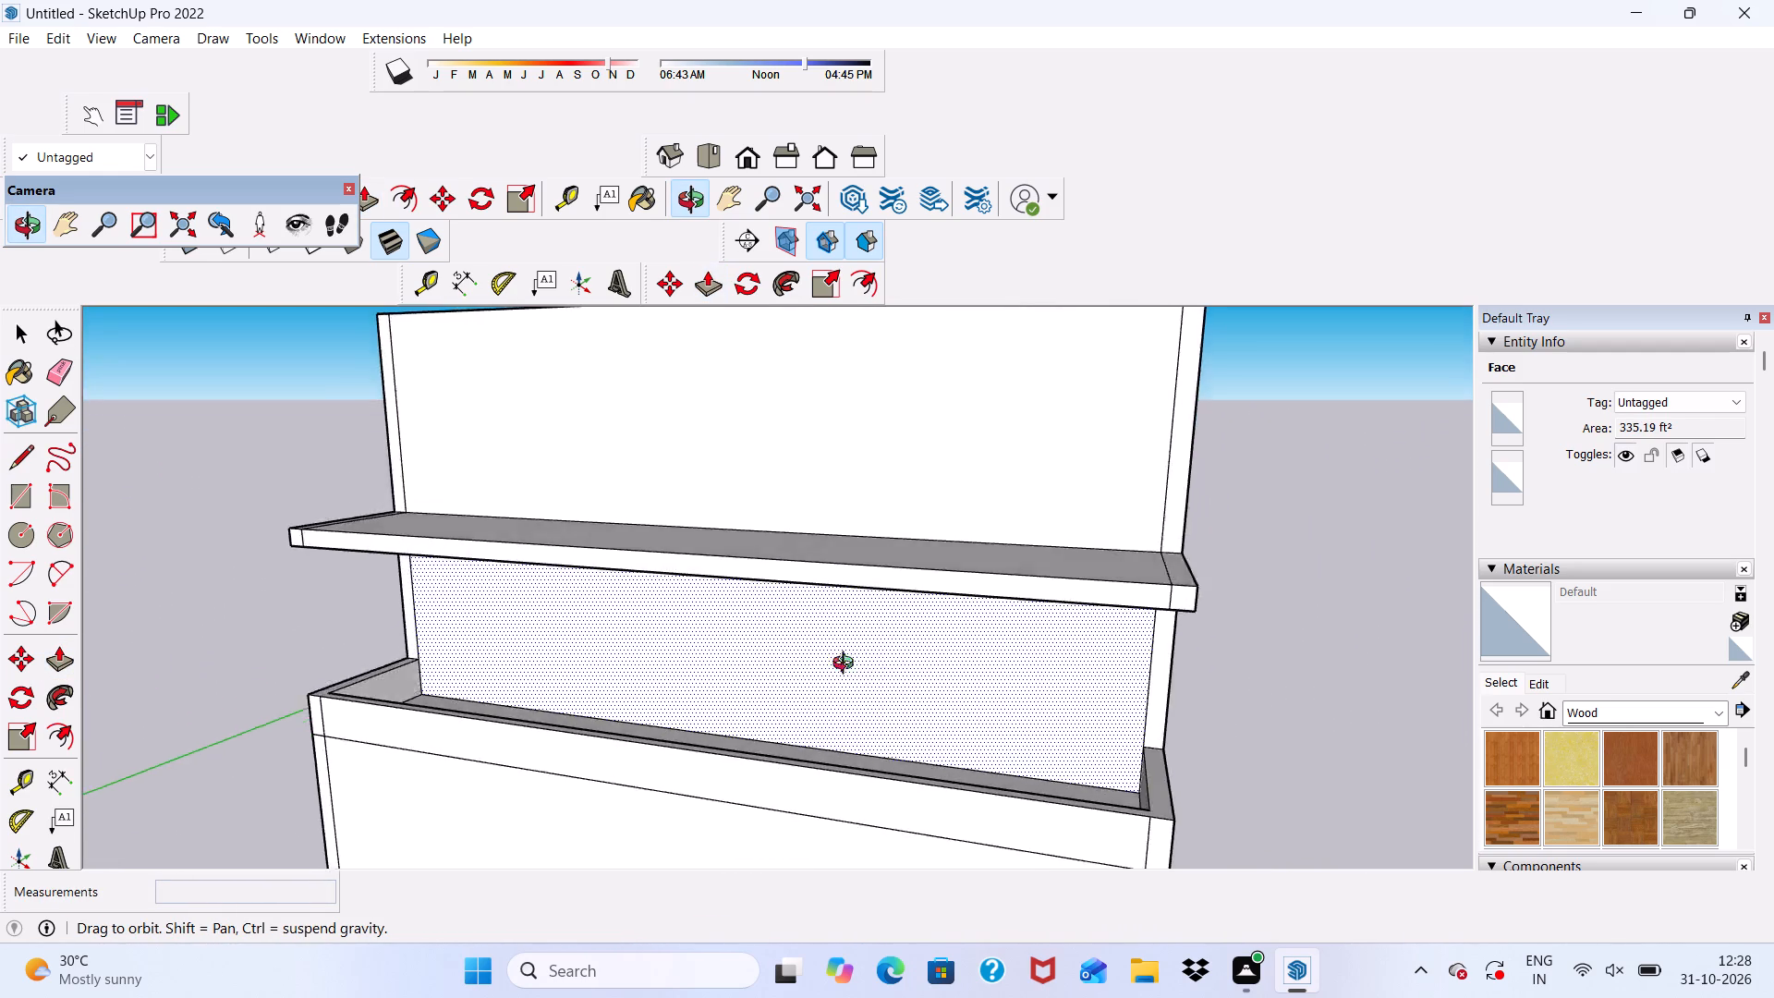
{"action": "middle_click_drag", "start_coordinate": [847, 665], "coordinate": [935, 600]}
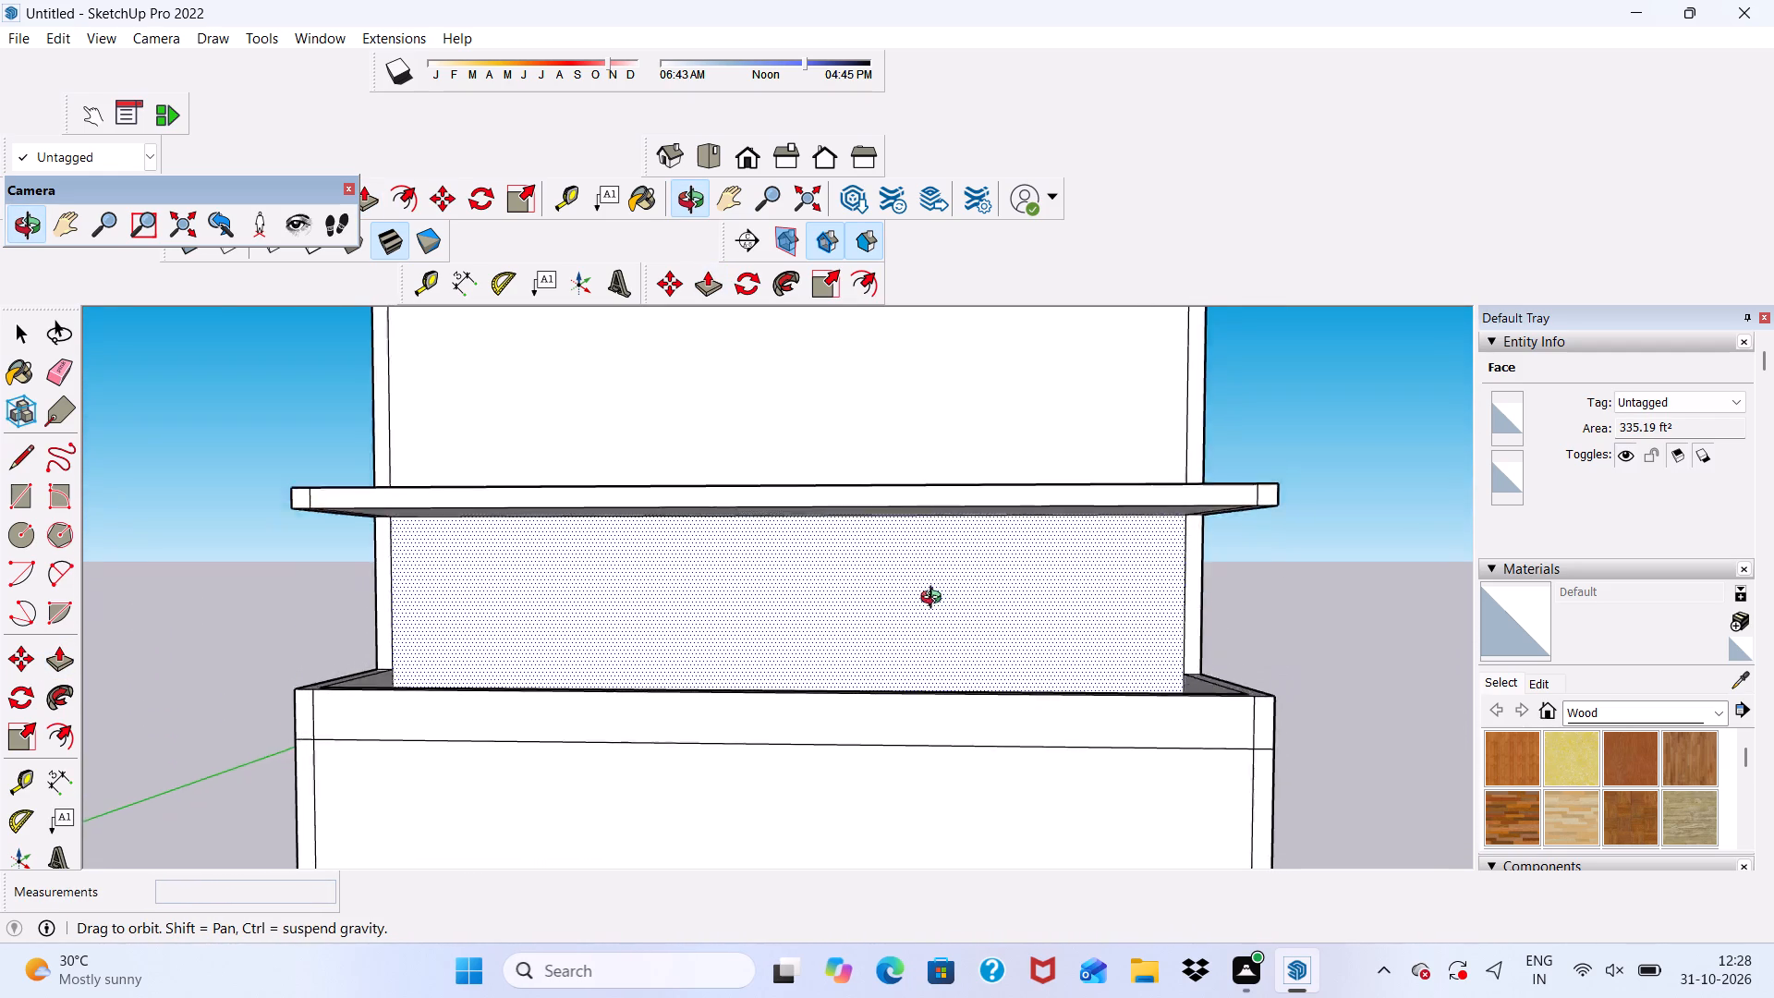
{"action": "middle_click_drag", "start_coordinate": [935, 600], "coordinate": [782, 639]}
{"action": "scroll", "coordinate": [773, 639], "scroll_direction": "up", "scroll_amount": 1}
{"action": "scroll", "coordinate": [821, 566], "scroll_direction": "down", "scroll_amount": 6}
{"action": "middle_click_drag", "start_coordinate": [770, 603], "coordinate": [871, 545]}
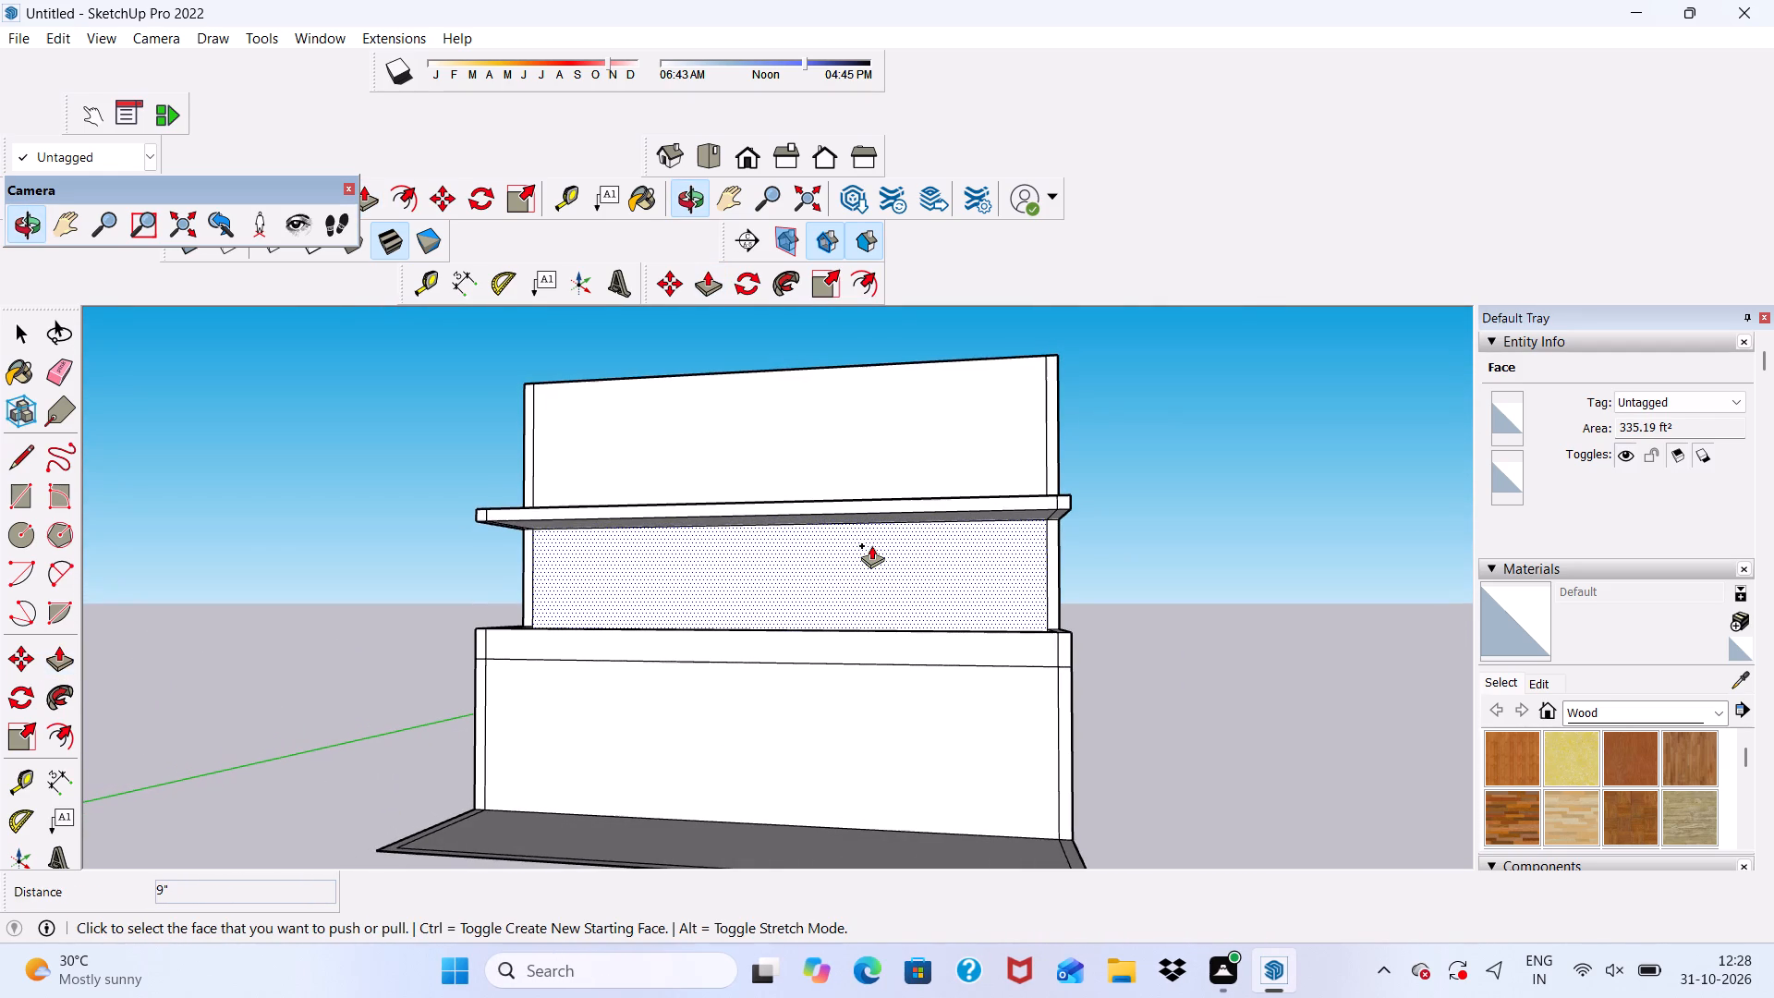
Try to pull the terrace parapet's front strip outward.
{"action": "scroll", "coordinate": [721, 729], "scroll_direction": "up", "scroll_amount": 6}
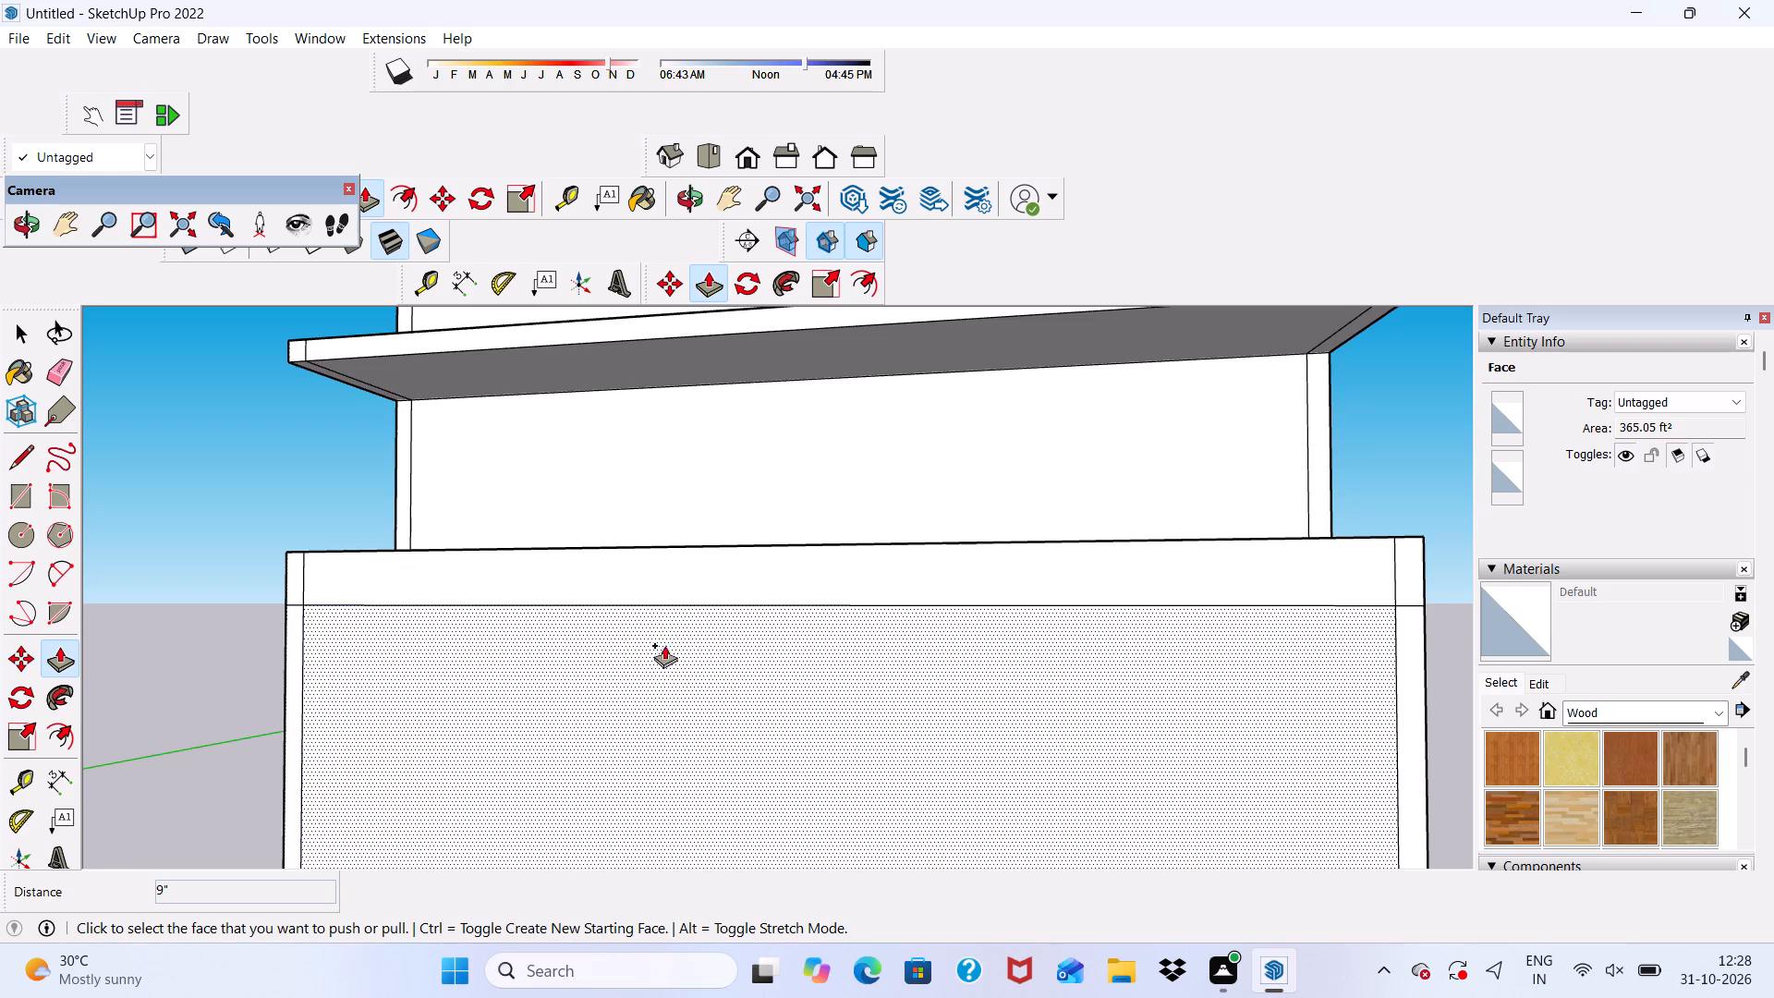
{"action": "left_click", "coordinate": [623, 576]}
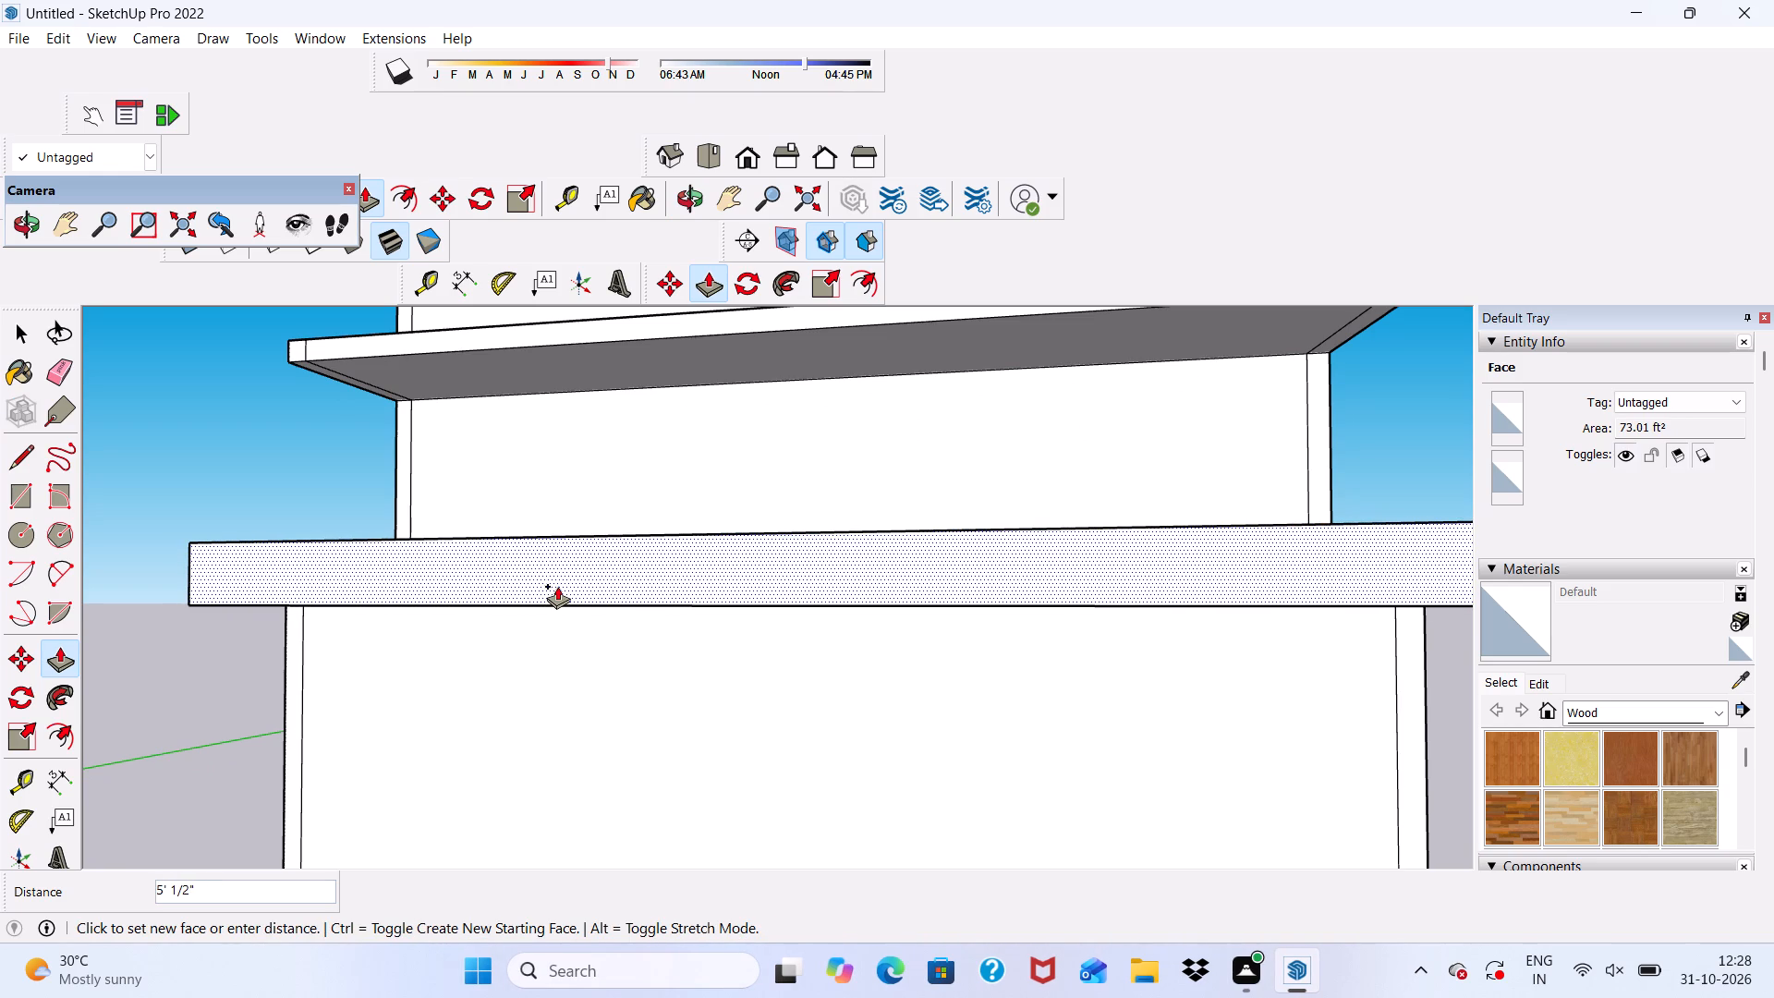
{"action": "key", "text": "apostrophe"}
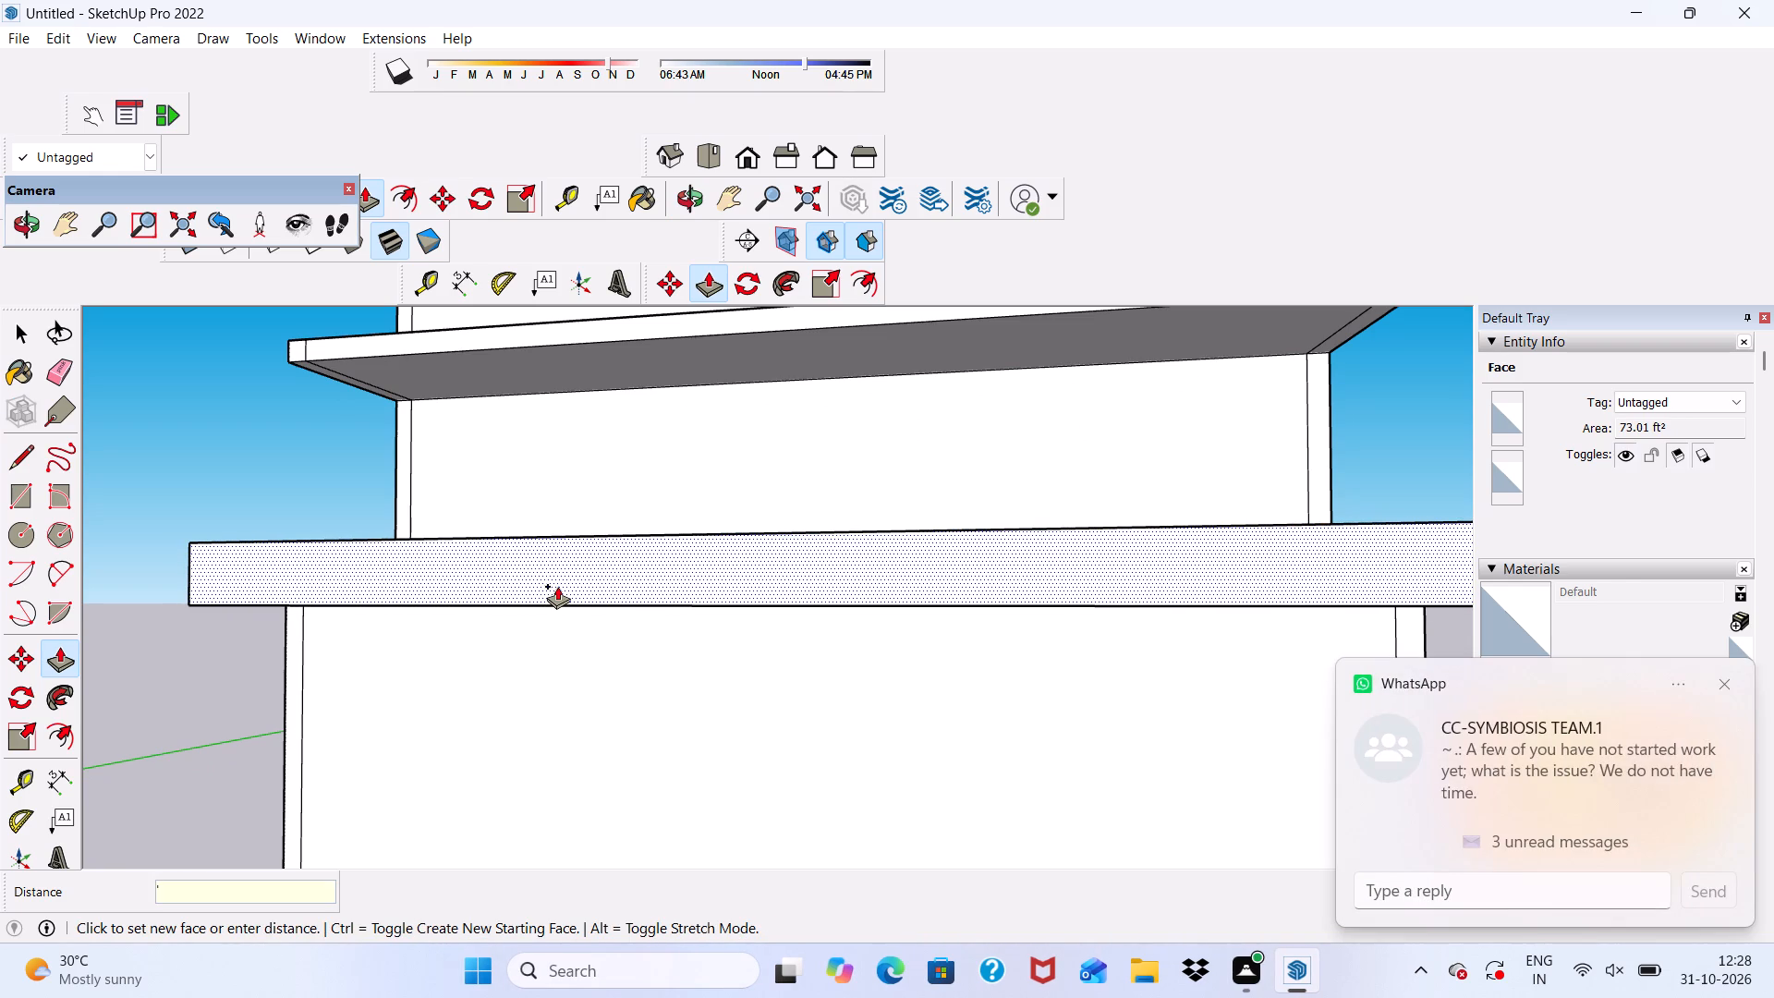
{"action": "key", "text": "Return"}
Push/Pull the terrace parapet's front strip outward by 1'.
{"action": "scroll", "coordinate": [553, 592], "scroll_direction": "down", "scroll_amount": 6}
{"action": "middle_click_drag", "start_coordinate": [566, 620], "coordinate": [559, 810]}
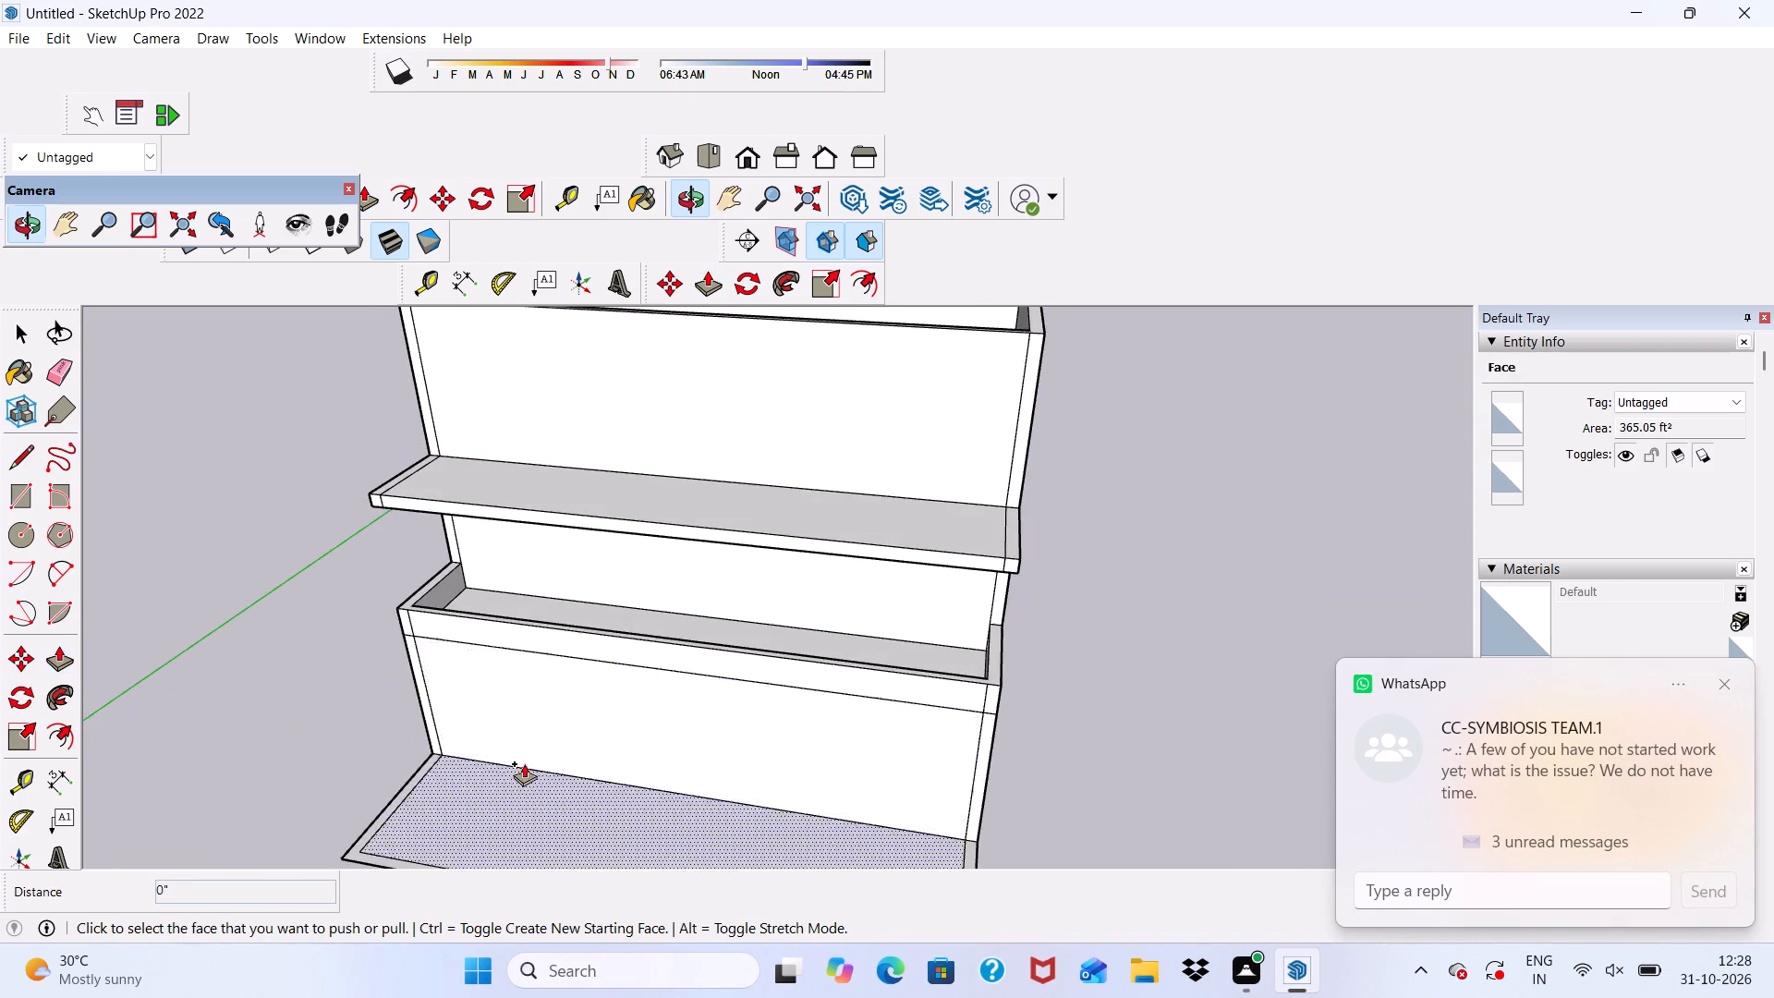
{"action": "scroll", "coordinate": [624, 625], "scroll_direction": "up", "scroll_amount": 6}
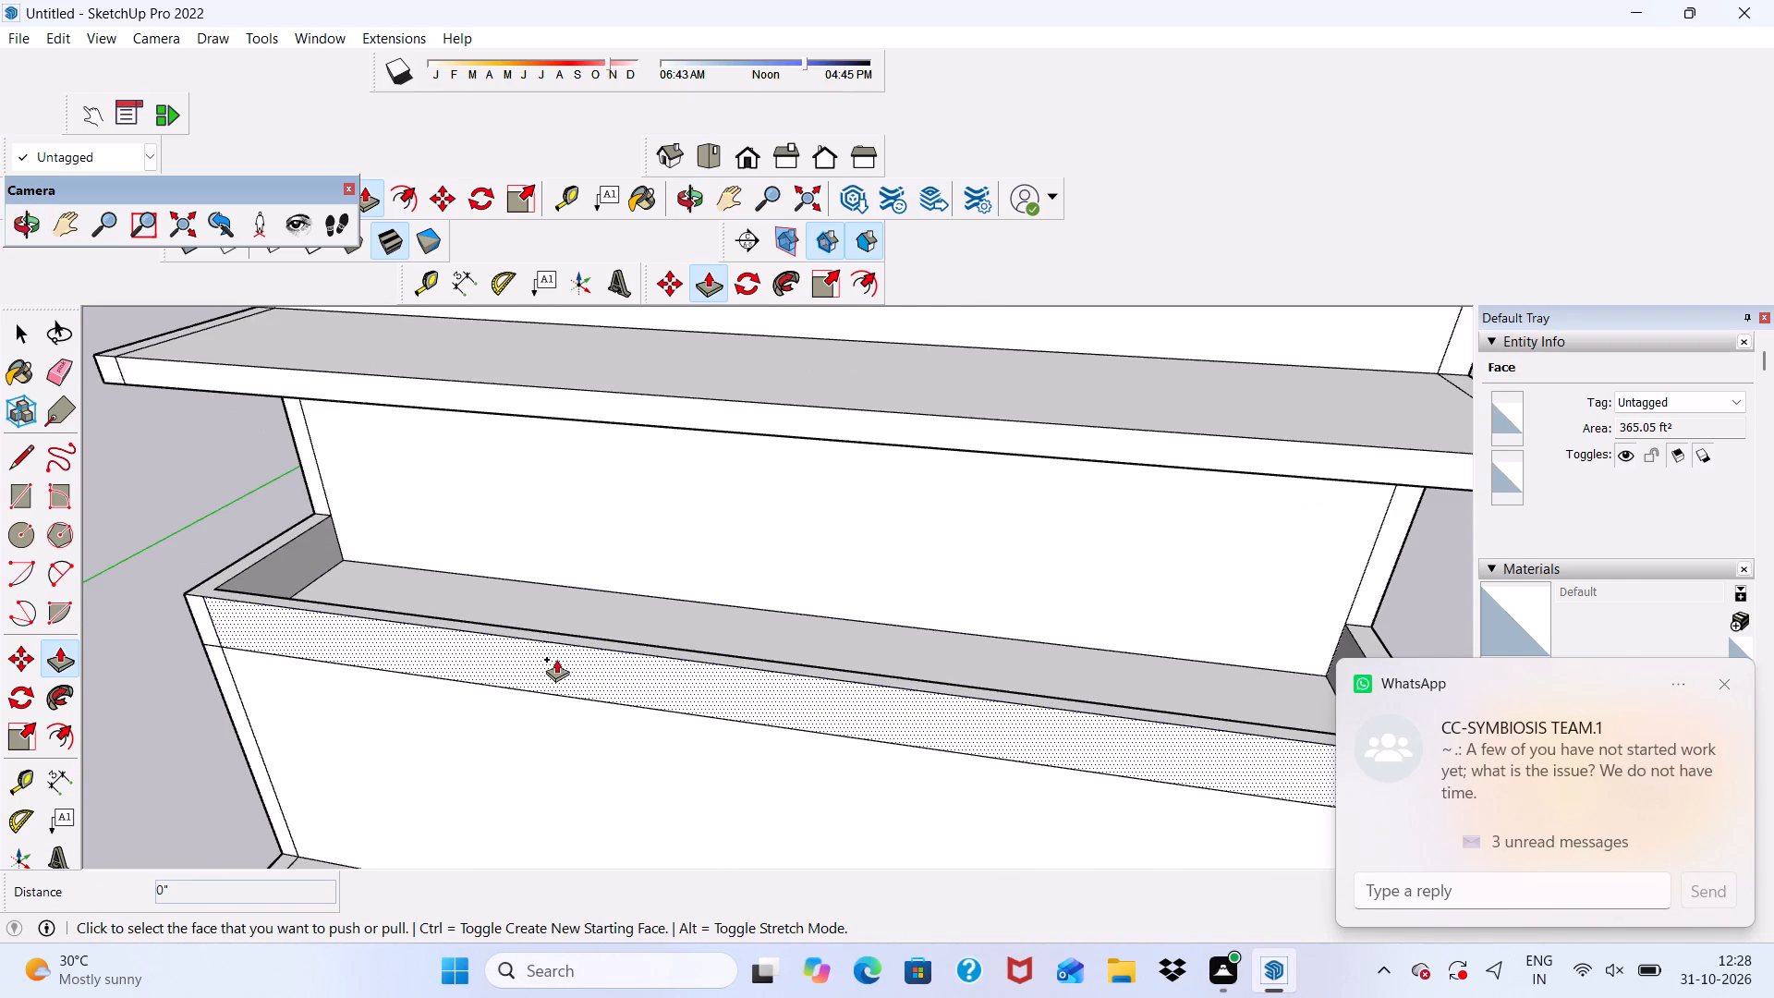
{"action": "left_click", "coordinate": [556, 659]}
{"action": "type", "text": "1'"}
{"action": "key", "text": "Return"}
Extend one end of the projecting parapet band 9" sideways, flush with the building's side wall.
{"action": "scroll", "coordinate": [535, 629], "scroll_direction": "down", "scroll_amount": 2}
{"action": "middle_click_drag", "start_coordinate": [508, 689], "coordinate": [555, 692]}
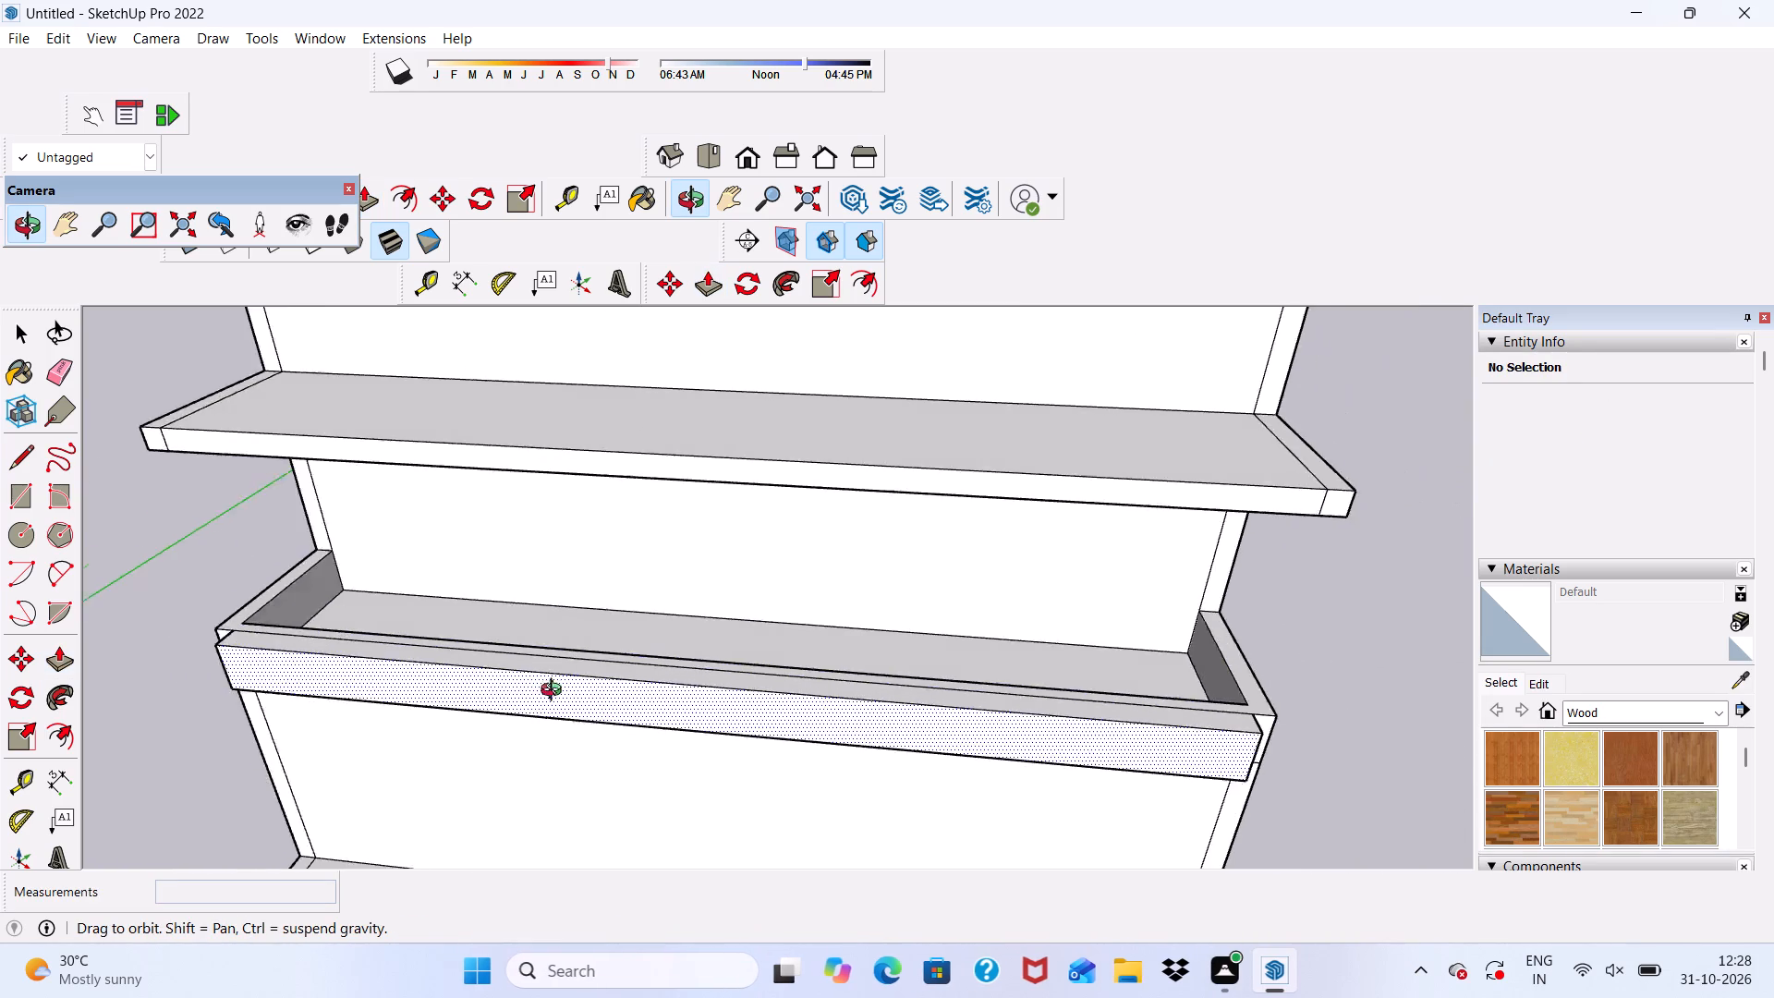
{"action": "middle_click_drag", "start_coordinate": [555, 692], "coordinate": [1018, 571]}
{"action": "scroll", "coordinate": [732, 770], "scroll_direction": "up", "scroll_amount": 6}
{"action": "scroll", "coordinate": [678, 601], "scroll_direction": "down", "scroll_amount": 7}
{"action": "scroll", "coordinate": [624, 789], "scroll_direction": "up", "scroll_amount": 7}
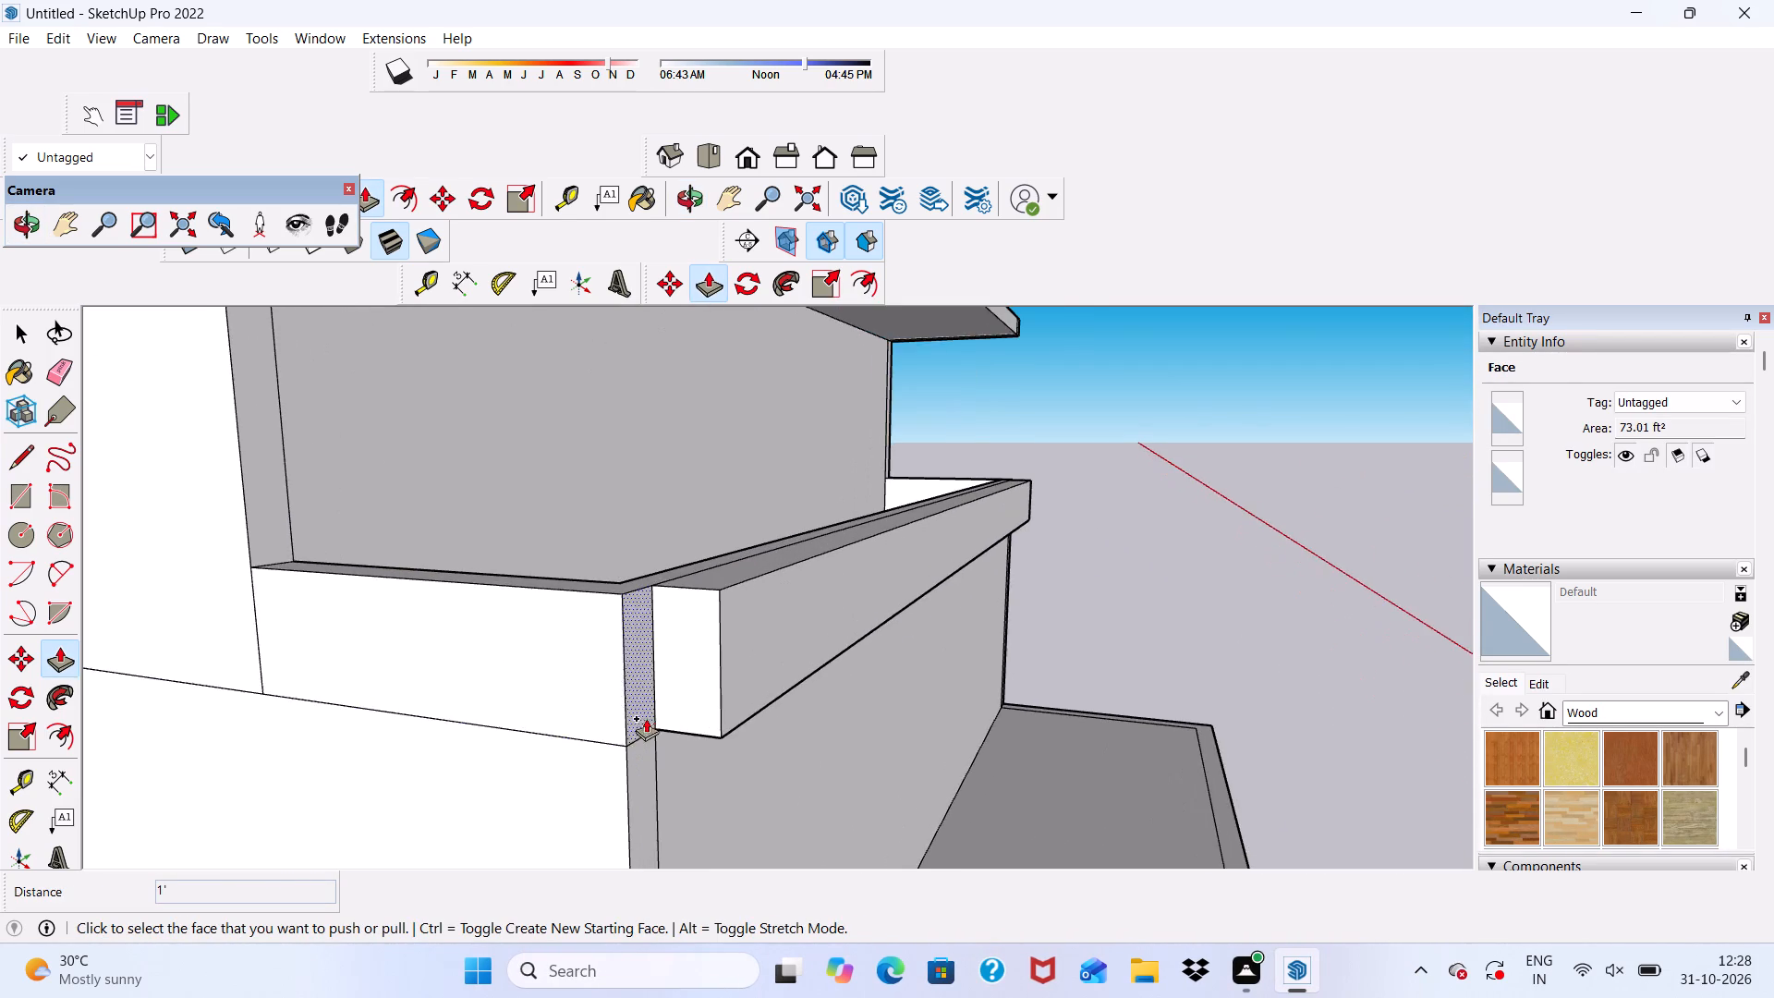
{"action": "scroll", "coordinate": [672, 675], "scroll_direction": "up", "scroll_amount": 3}
{"action": "left_click", "coordinate": [673, 674]}
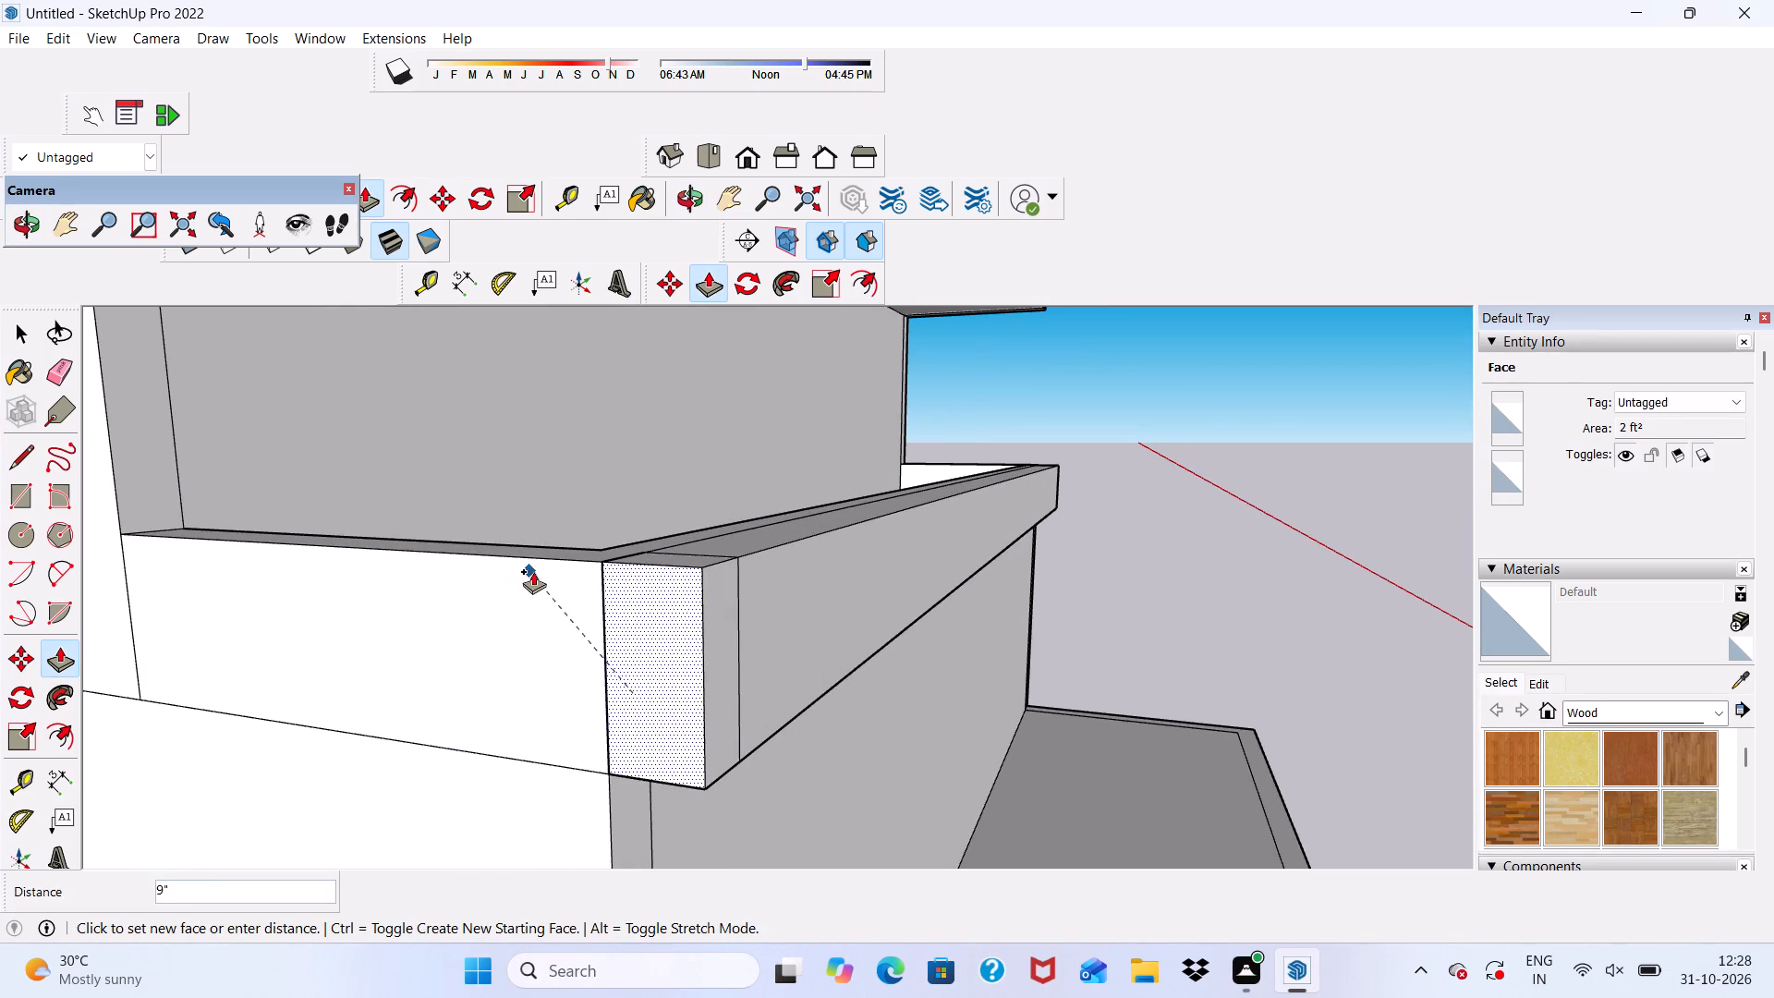
{"action": "left_click", "coordinate": [533, 571]}
Pull the narrow corner face at the parapet's opposite end outward 1', flush with the band's front.
{"action": "scroll", "coordinate": [545, 573], "scroll_direction": "down", "scroll_amount": 5}
{"action": "middle_click_drag", "start_coordinate": [864, 636], "coordinate": [210, 725]}
{"action": "scroll", "coordinate": [1049, 656], "scroll_direction": "up", "scroll_amount": 1}
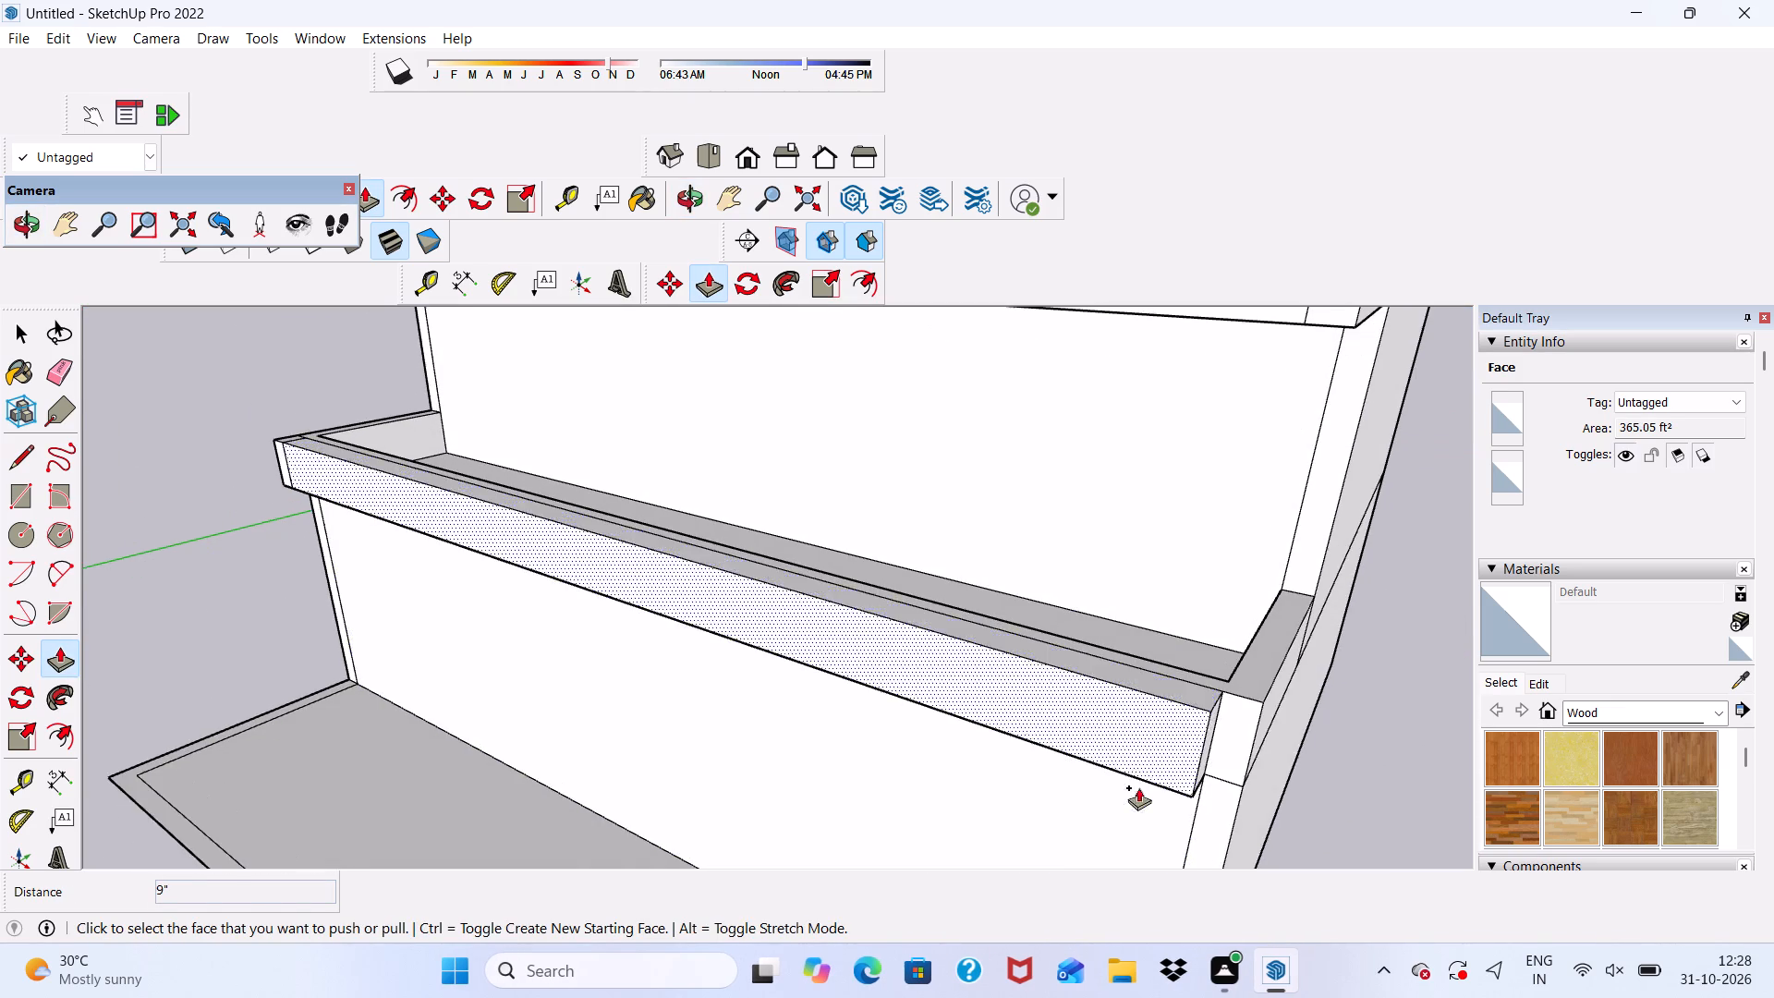
{"action": "scroll", "coordinate": [1138, 787], "scroll_direction": "up", "scroll_amount": 5}
{"action": "scroll", "coordinate": [1316, 675], "scroll_direction": "up", "scroll_amount": 4}
{"action": "left_click", "coordinate": [1316, 675]}
{"action": "left_click", "coordinate": [1183, 675]}
Erase the seam lines on the top and front of the parapet band where the corner piece joins it.
{"action": "scroll", "coordinate": [1130, 631], "scroll_direction": "down", "scroll_amount": 3}
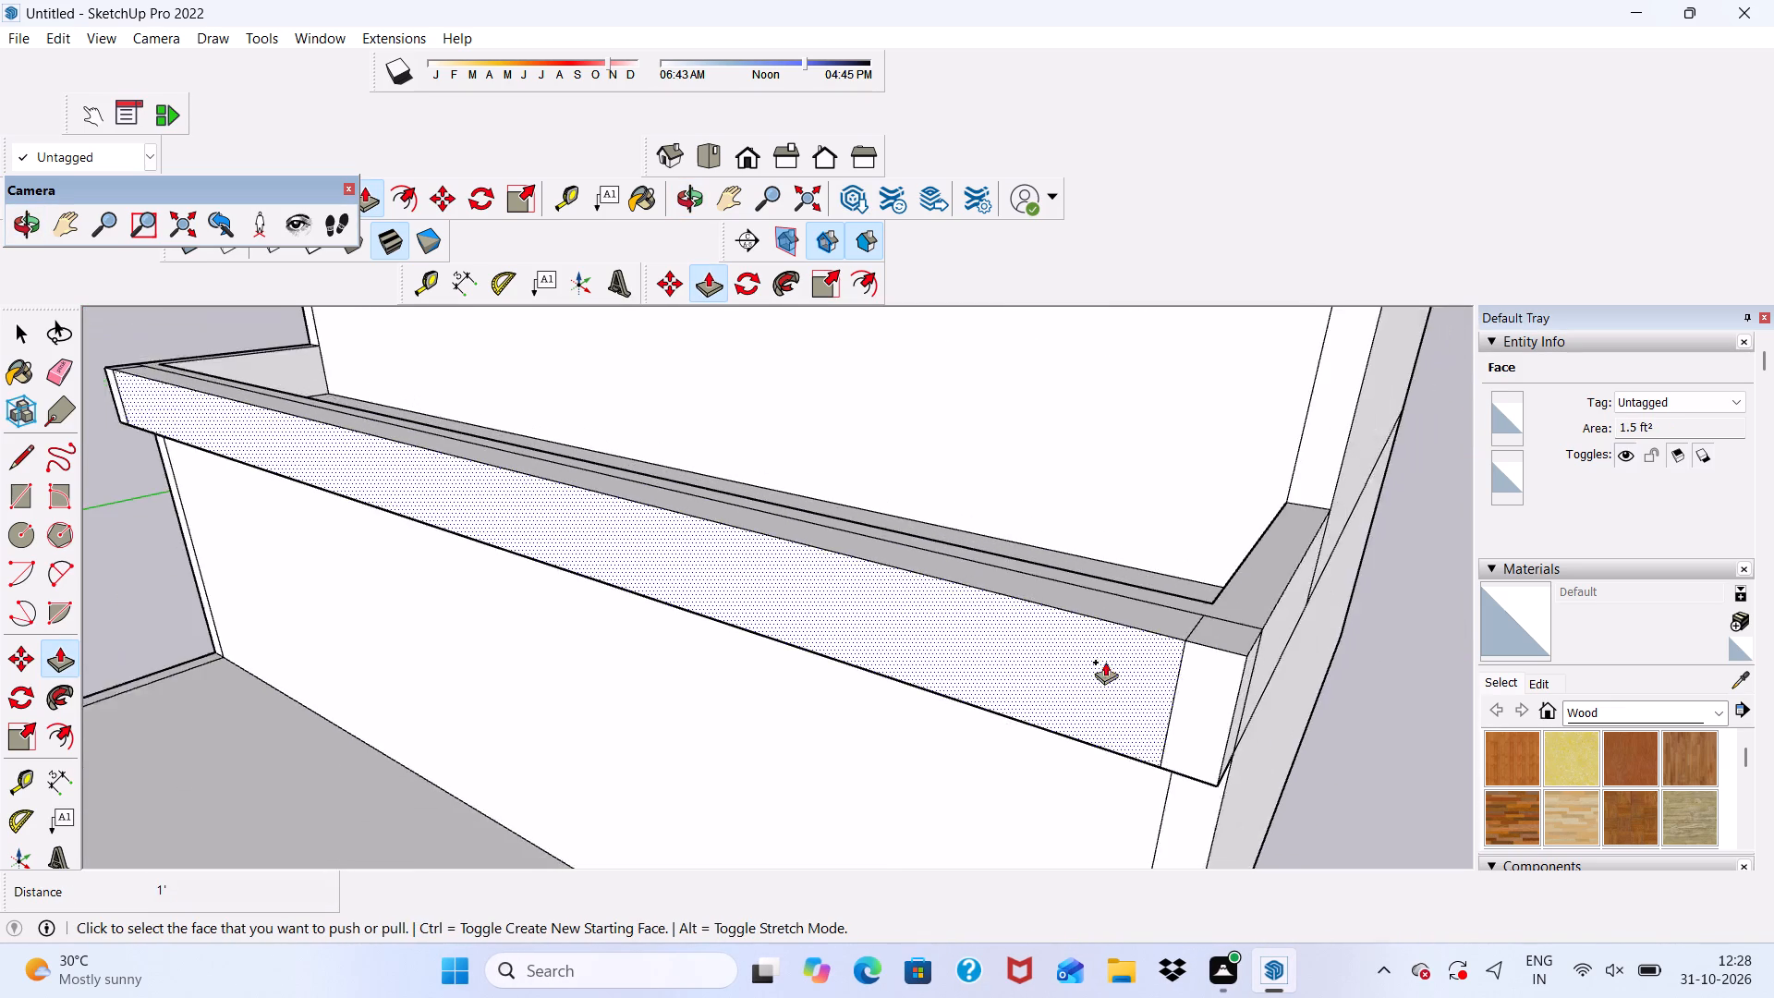
{"action": "scroll", "coordinate": [1105, 662], "scroll_direction": "down", "scroll_amount": 6}
{"action": "middle_click_drag", "start_coordinate": [1056, 693], "coordinate": [1317, 712]}
{"action": "scroll", "coordinate": [1282, 789], "scroll_direction": "up", "scroll_amount": 1}
{"action": "scroll", "coordinate": [1043, 623], "scroll_direction": "down", "scroll_amount": 5}
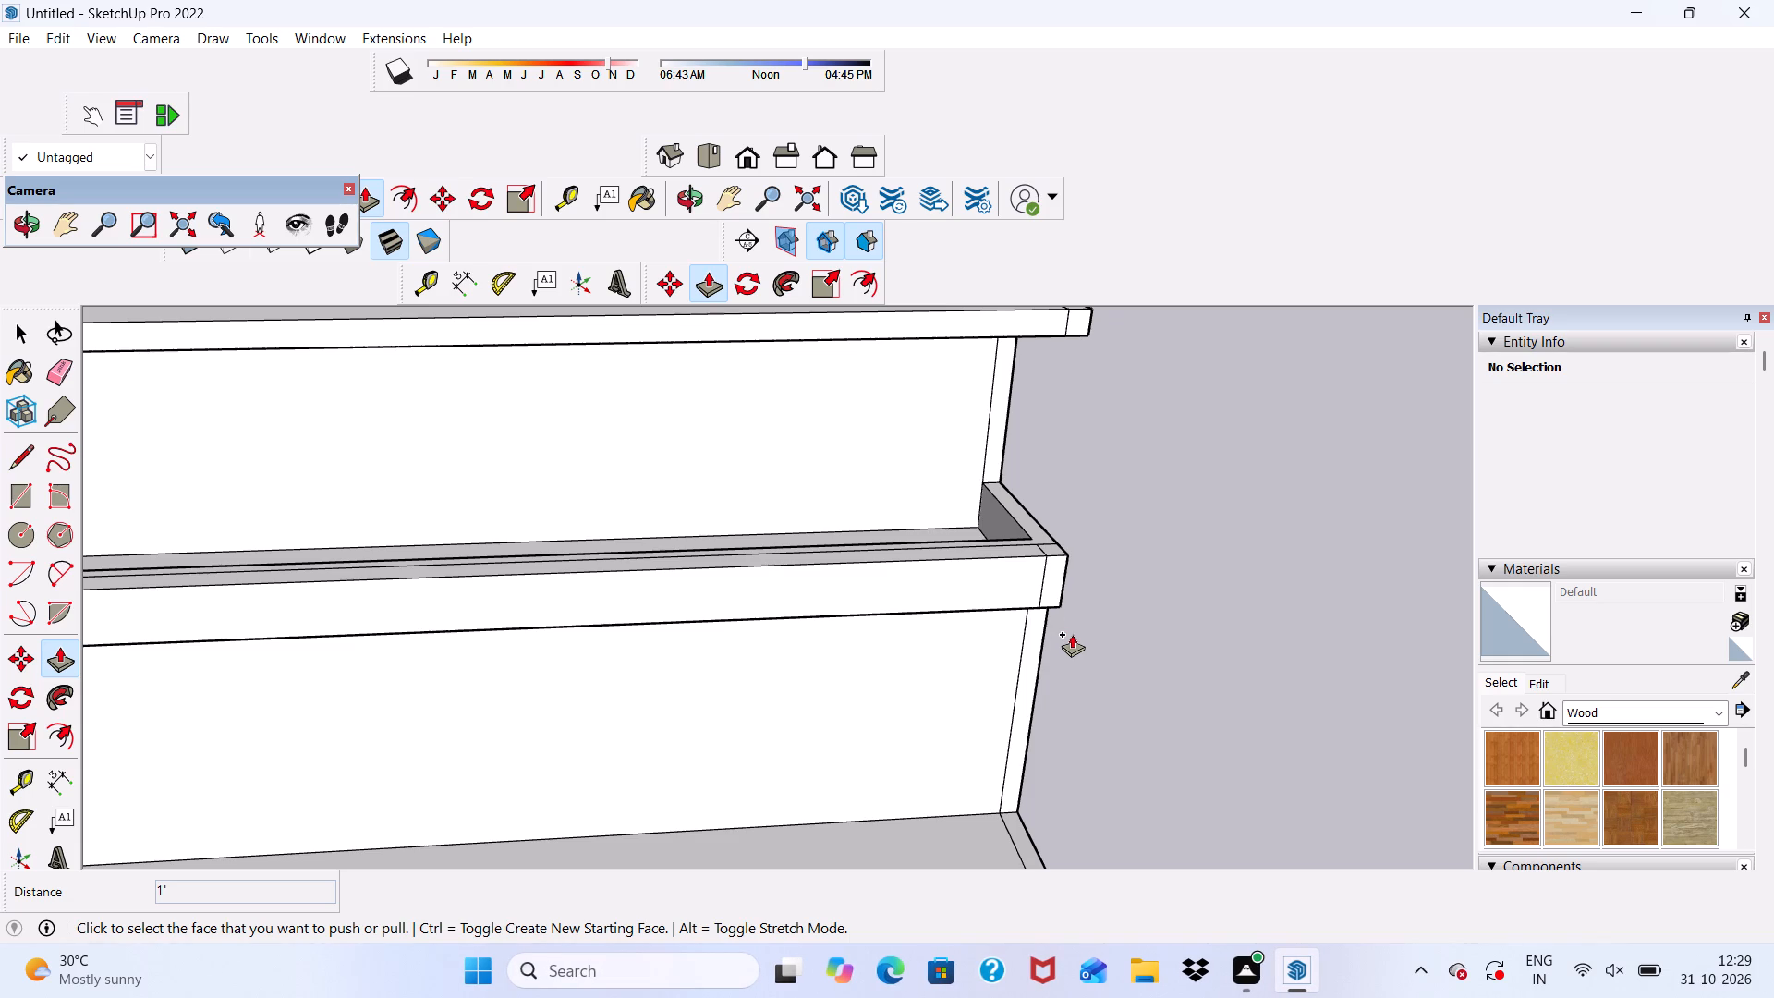
{"action": "left_click", "coordinate": [51, 359]}
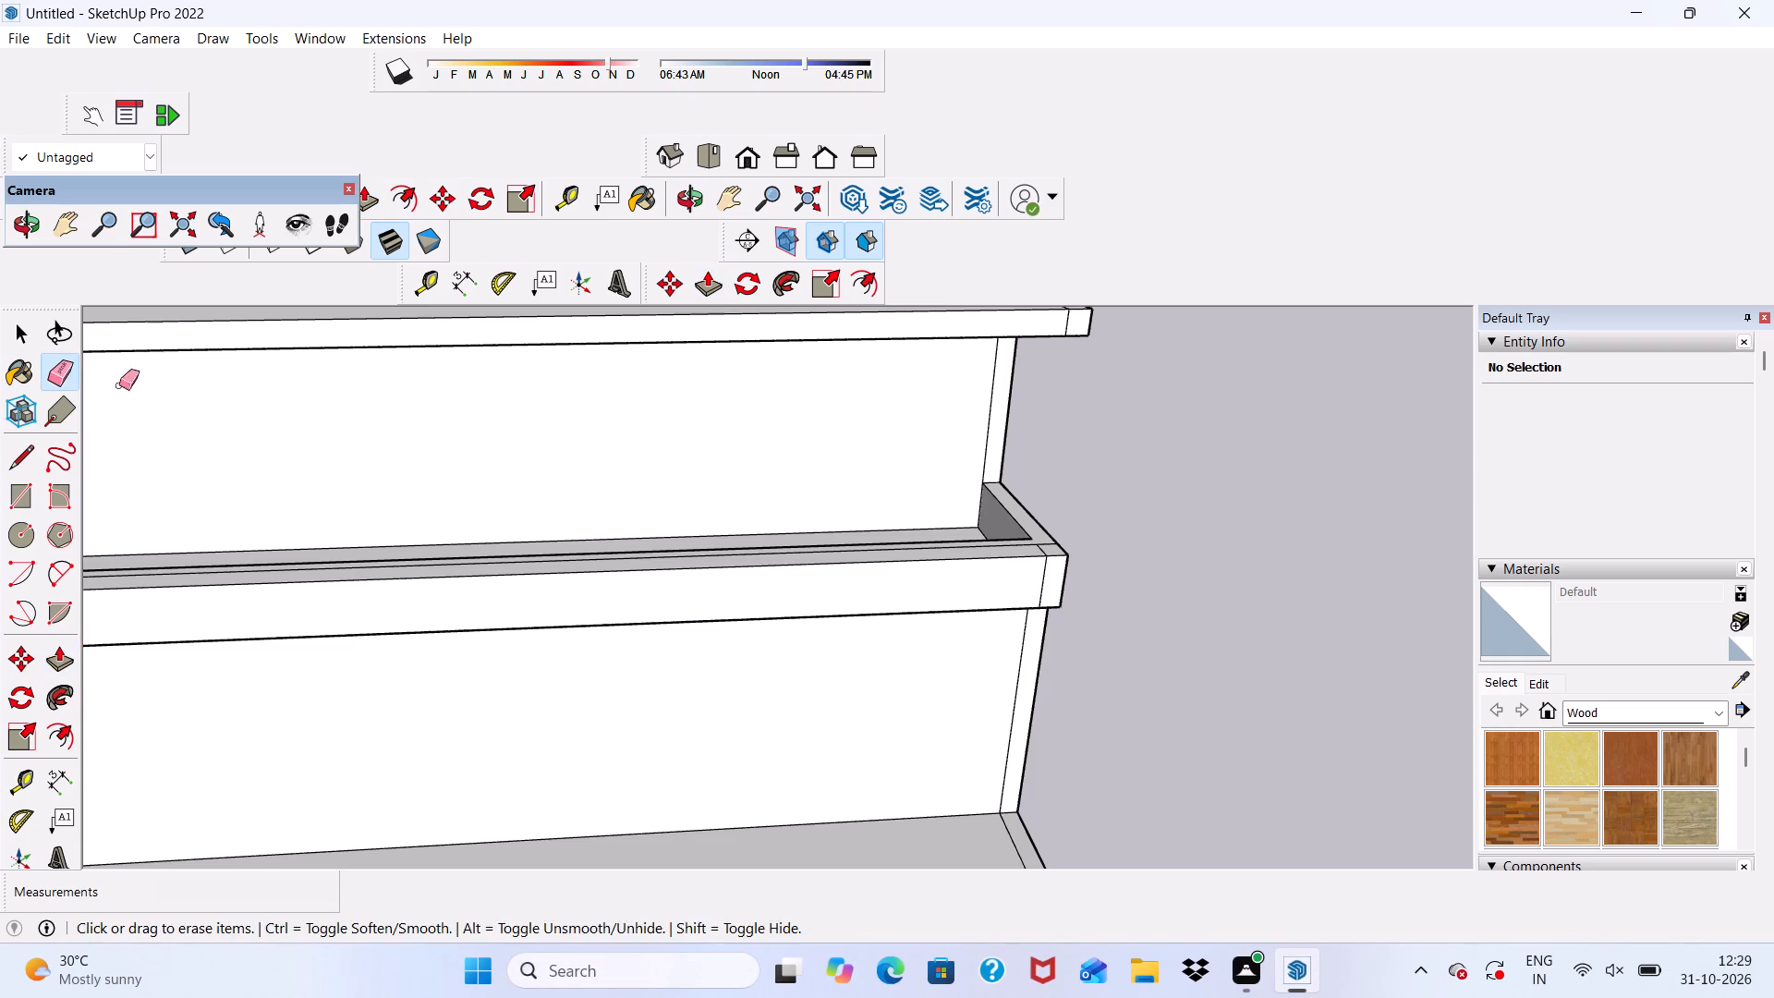
{"action": "scroll", "coordinate": [305, 451], "scroll_direction": "down", "scroll_amount": 4}
{"action": "middle_click_drag", "start_coordinate": [503, 531], "coordinate": [462, 628]}
{"action": "scroll", "coordinate": [917, 587], "scroll_direction": "up", "scroll_amount": 13}
{"action": "left_click_drag", "start_coordinate": [699, 585], "coordinate": [712, 580]}
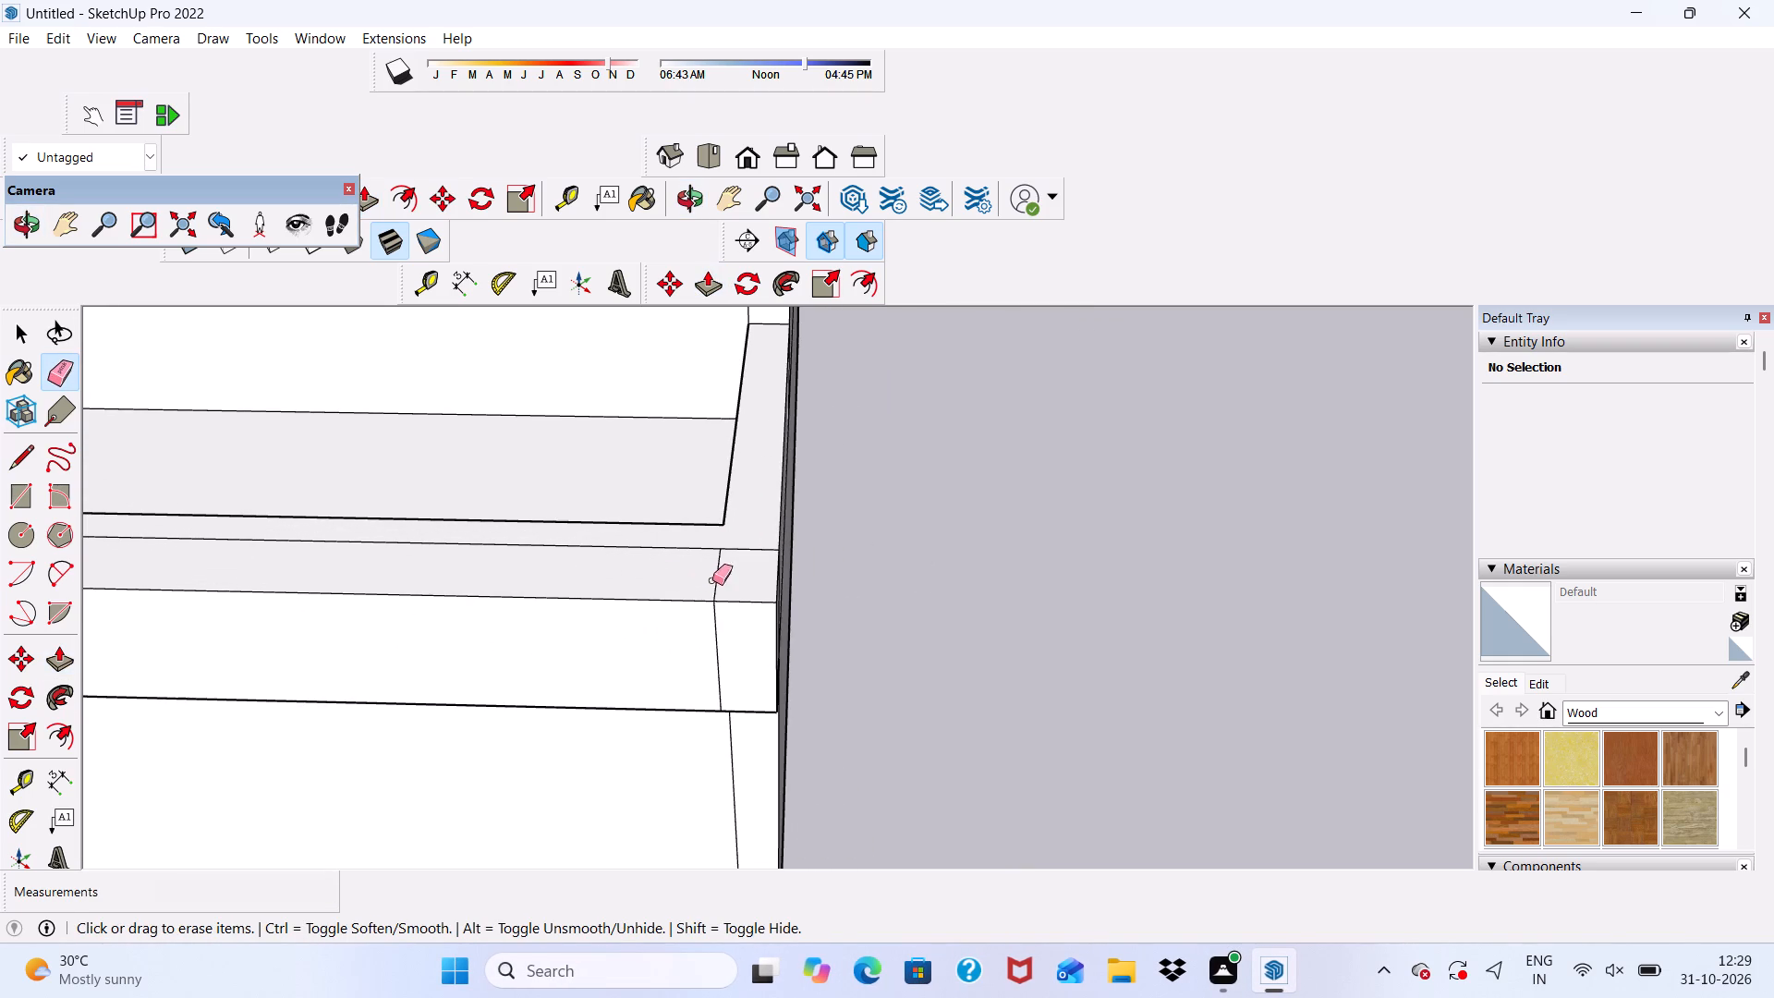
{"action": "left_click_drag", "start_coordinate": [712, 580], "coordinate": [739, 579]}
{"action": "left_click_drag", "start_coordinate": [697, 649], "coordinate": [742, 666]}
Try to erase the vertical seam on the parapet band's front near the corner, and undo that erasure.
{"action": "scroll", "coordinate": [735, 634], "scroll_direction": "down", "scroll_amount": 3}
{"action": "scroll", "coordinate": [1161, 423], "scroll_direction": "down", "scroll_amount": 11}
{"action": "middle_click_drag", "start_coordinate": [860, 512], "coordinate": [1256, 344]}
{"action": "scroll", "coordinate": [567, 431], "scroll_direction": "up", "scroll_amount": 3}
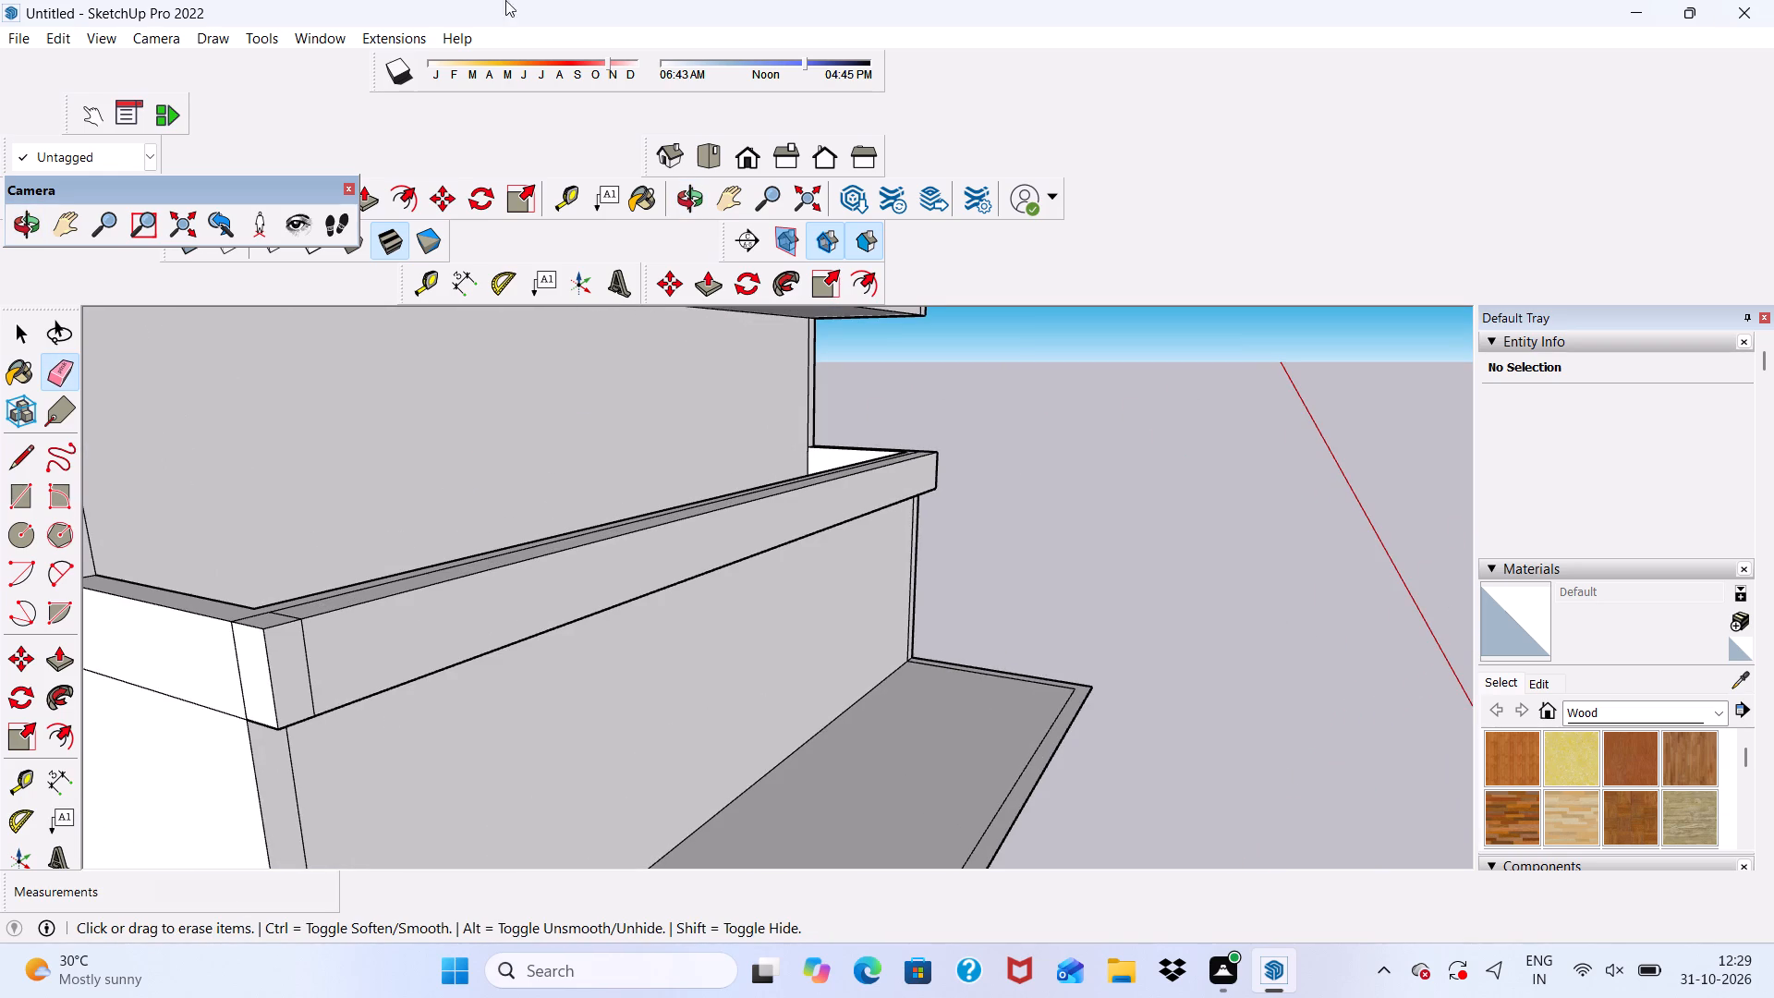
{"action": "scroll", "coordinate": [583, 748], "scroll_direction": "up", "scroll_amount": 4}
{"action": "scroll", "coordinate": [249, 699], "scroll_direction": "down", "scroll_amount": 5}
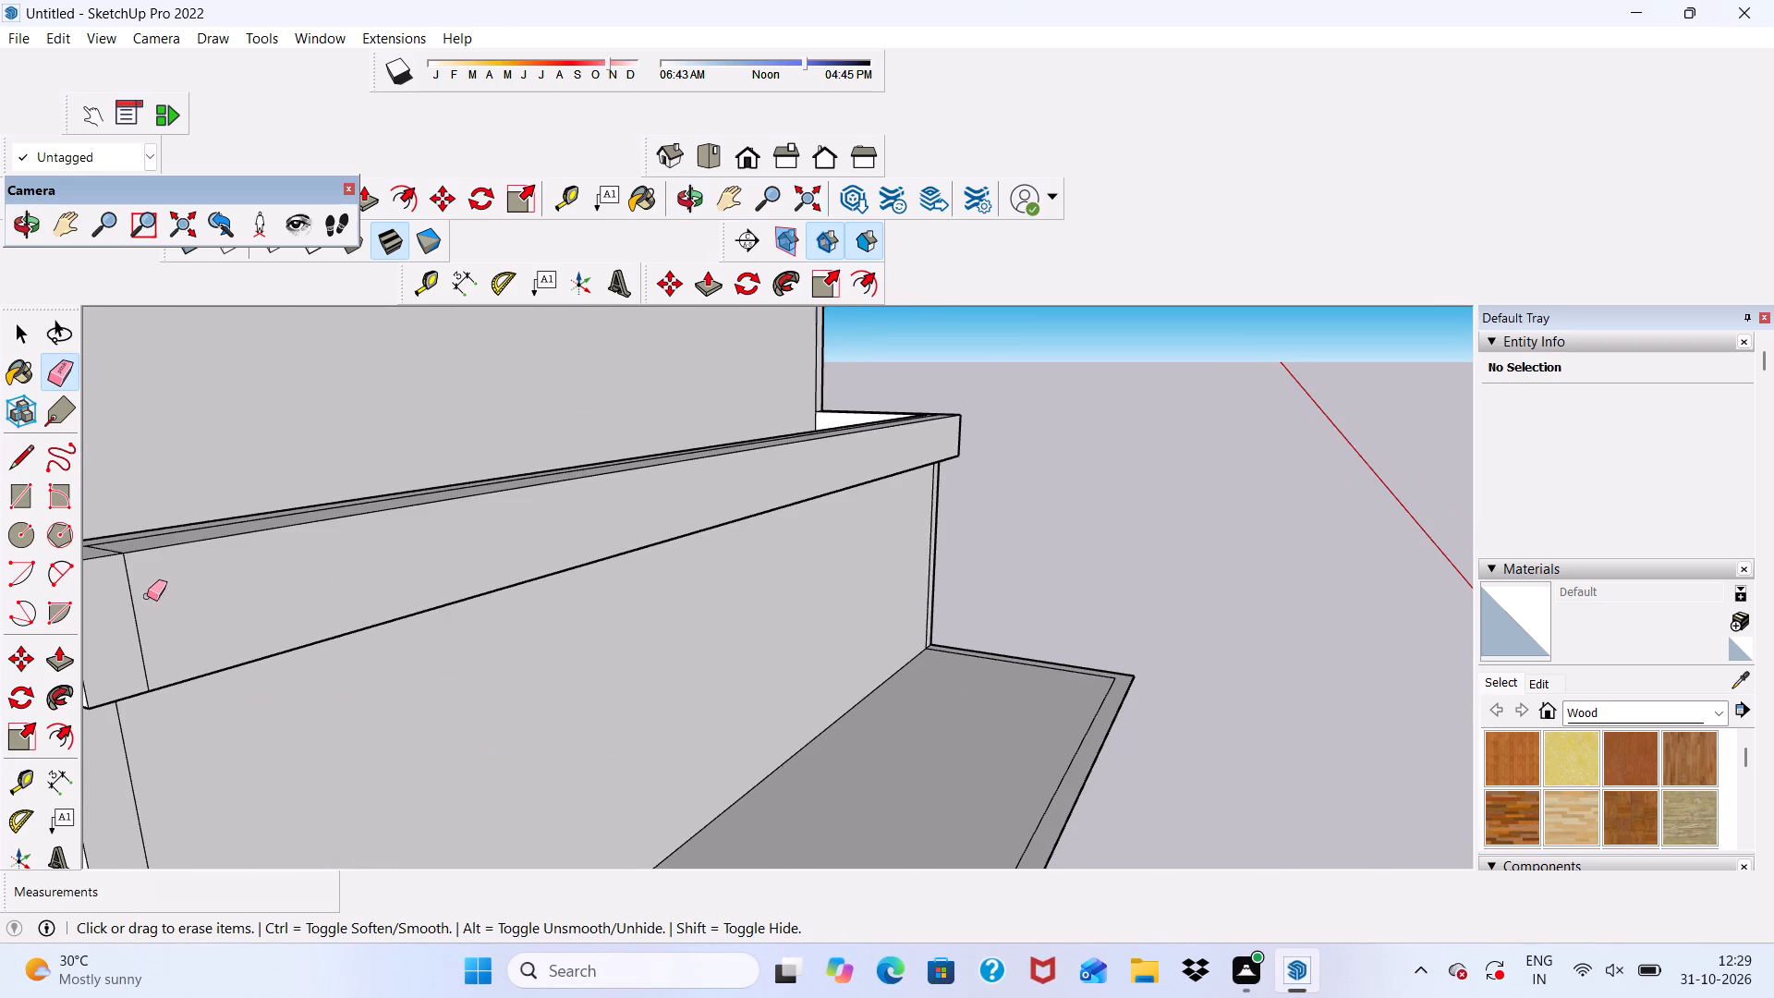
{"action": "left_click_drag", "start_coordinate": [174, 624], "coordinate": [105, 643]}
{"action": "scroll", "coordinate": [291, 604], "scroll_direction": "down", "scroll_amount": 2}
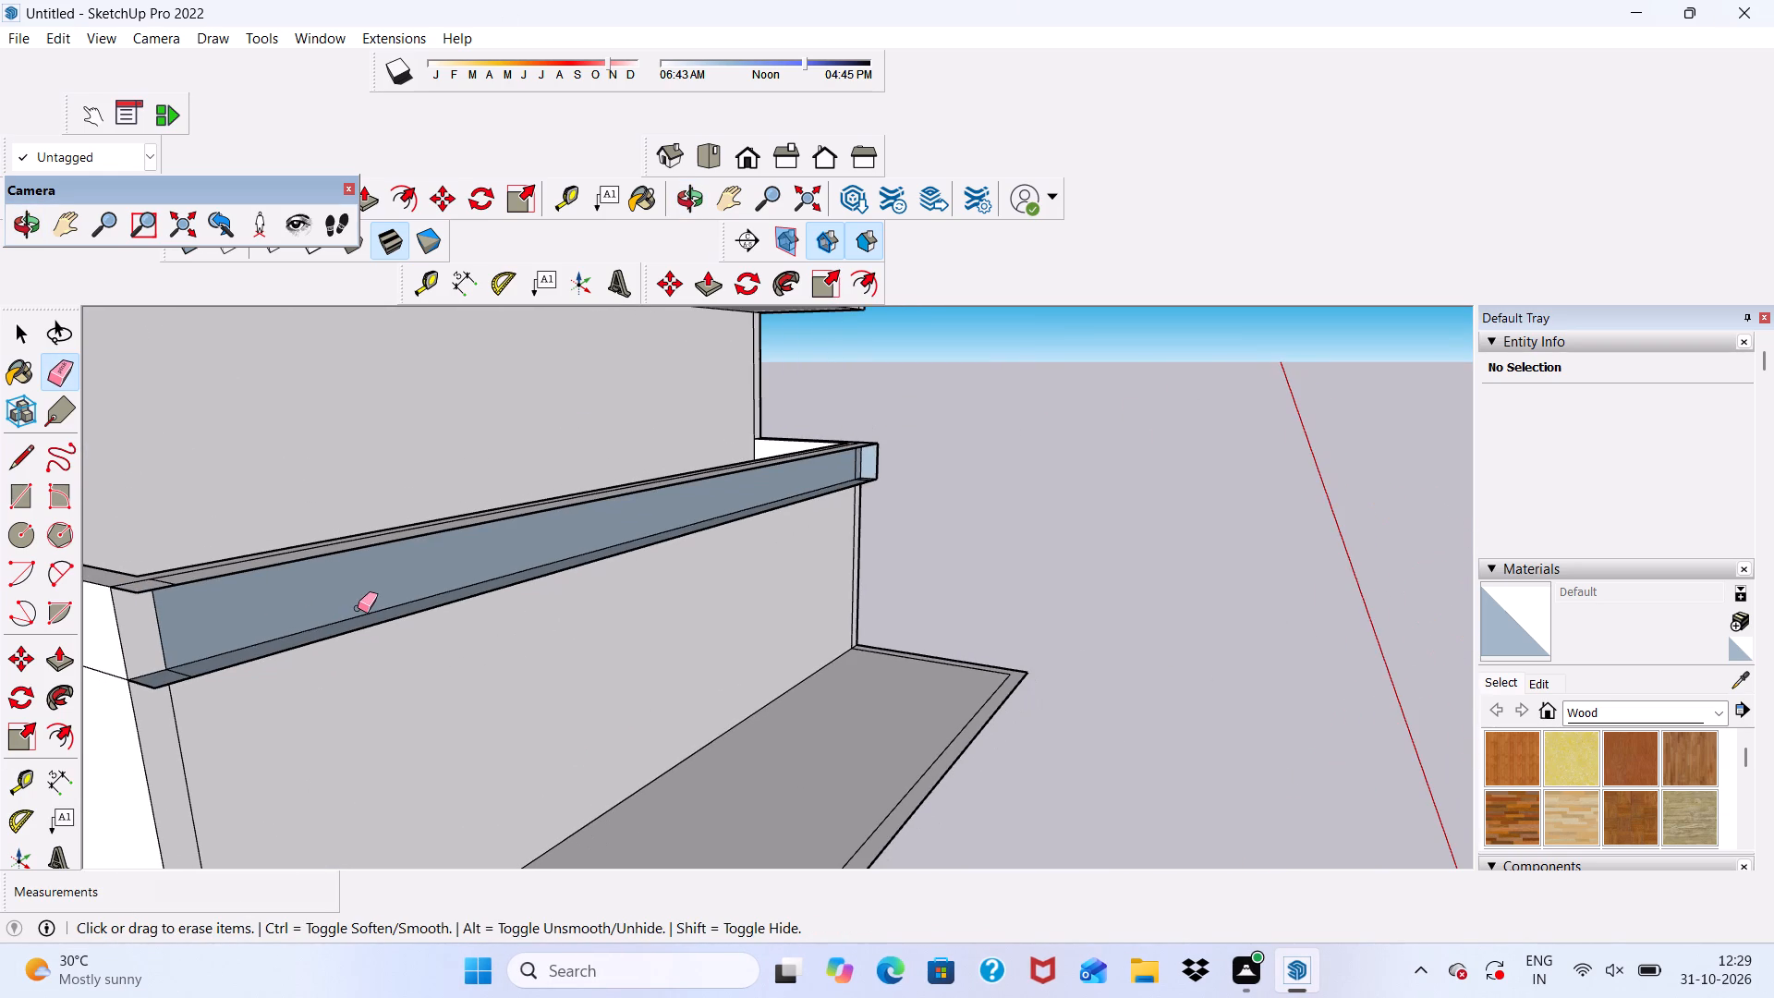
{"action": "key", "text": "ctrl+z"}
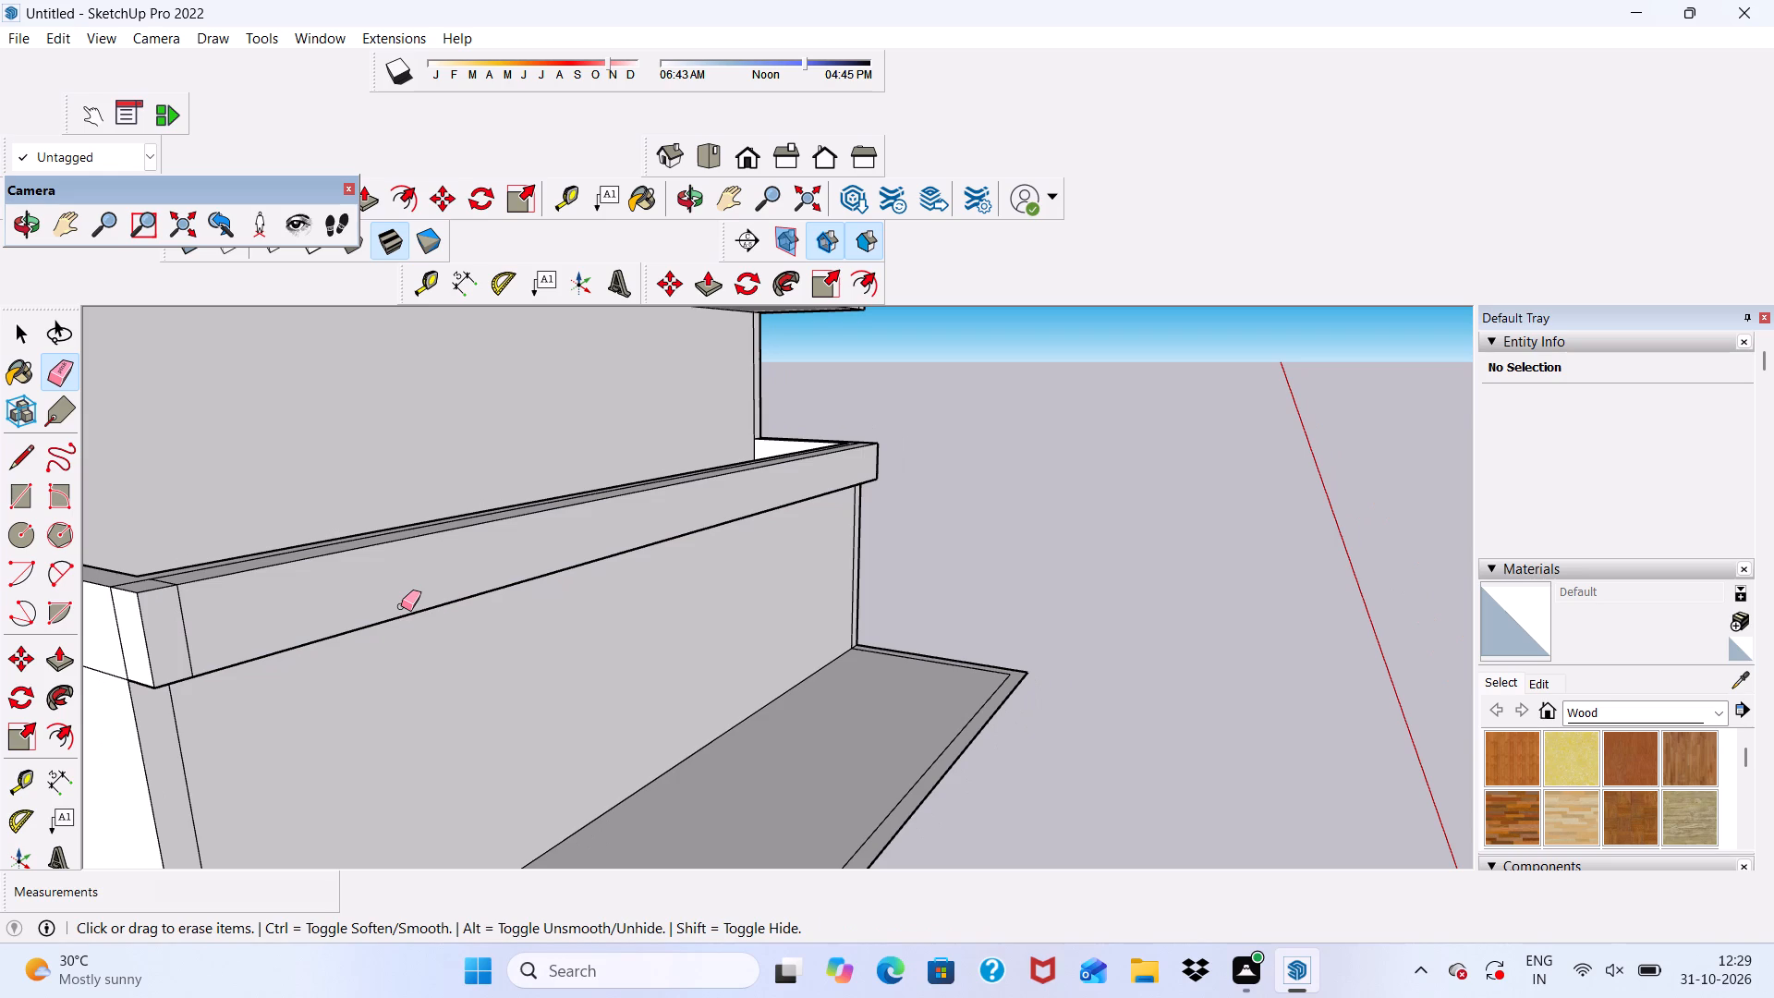
Erase the short seam lines on the top and front of the parapet band at its corner end.
{"action": "scroll", "coordinate": [371, 676], "scroll_direction": "down", "scroll_amount": 3}
{"action": "middle_click_drag", "start_coordinate": [359, 651], "coordinate": [358, 774]}
{"action": "scroll", "coordinate": [201, 737], "scroll_direction": "up", "scroll_amount": 1}
{"action": "scroll", "coordinate": [317, 570], "scroll_direction": "down", "scroll_amount": 1}
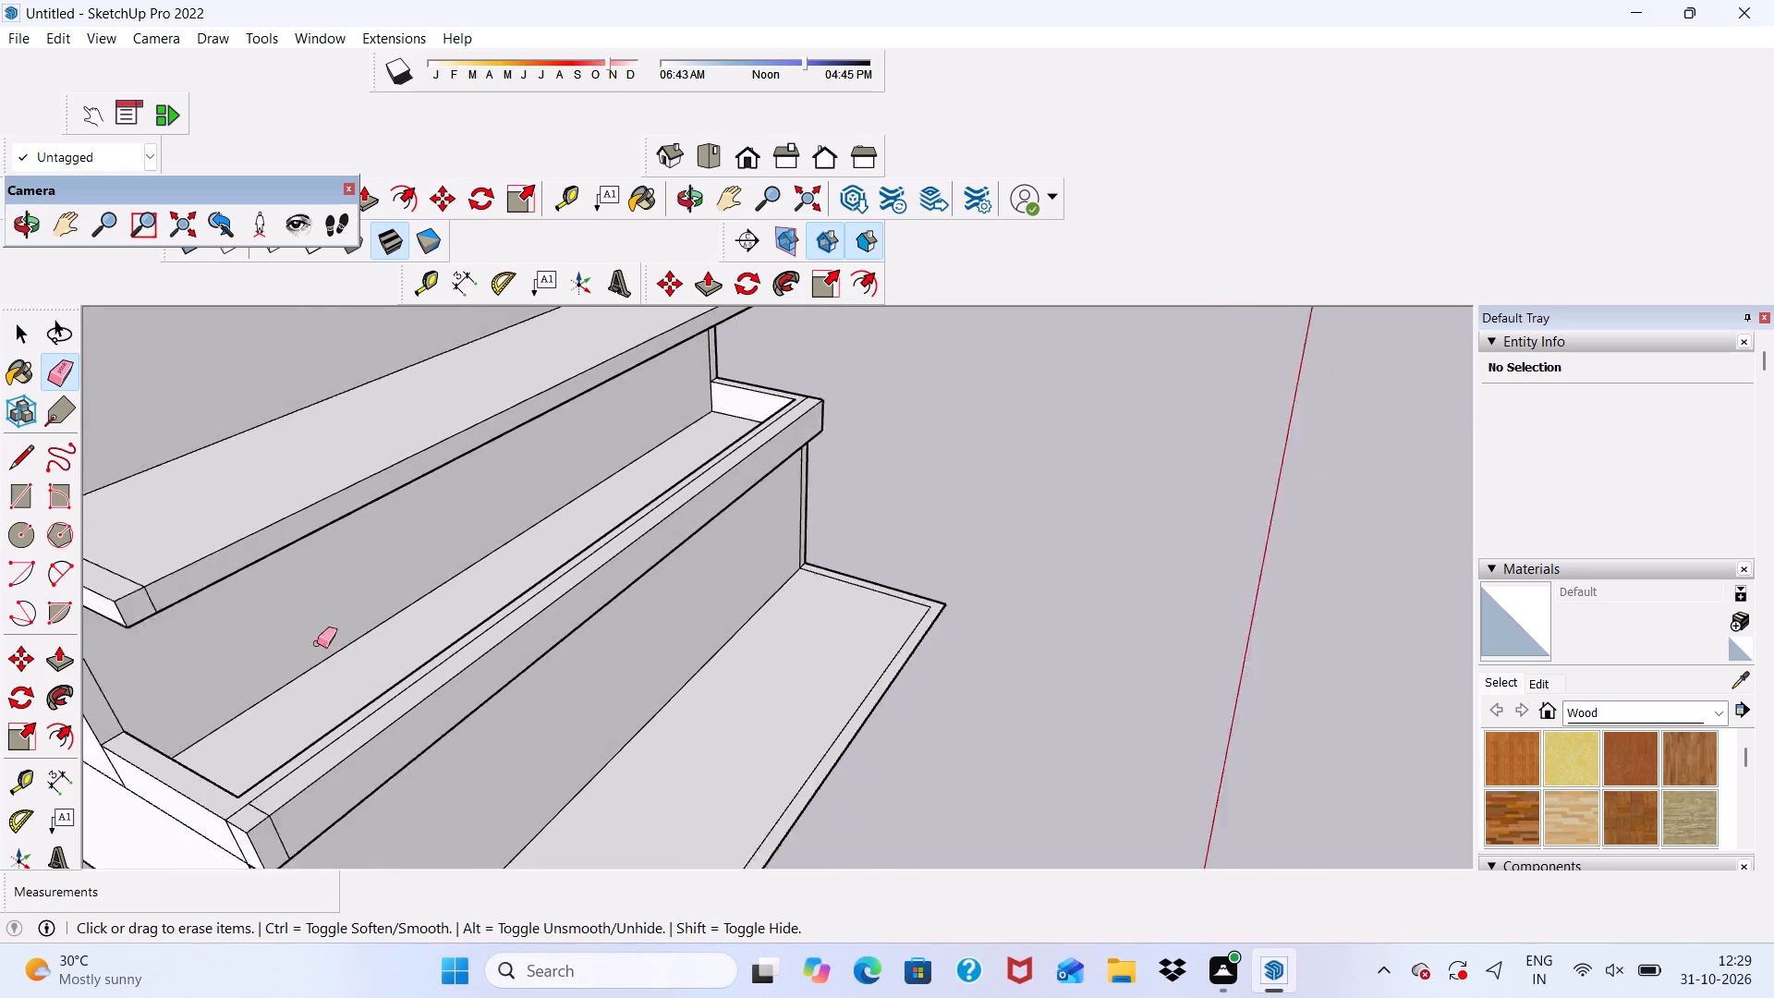
{"action": "scroll", "coordinate": [317, 643], "scroll_direction": "down", "scroll_amount": 2}
{"action": "scroll", "coordinate": [254, 848], "scroll_direction": "up", "scroll_amount": 11}
{"action": "left_click_drag", "start_coordinate": [278, 696], "coordinate": [304, 686]}
{"action": "left_click_drag", "start_coordinate": [314, 728], "coordinate": [315, 732]}
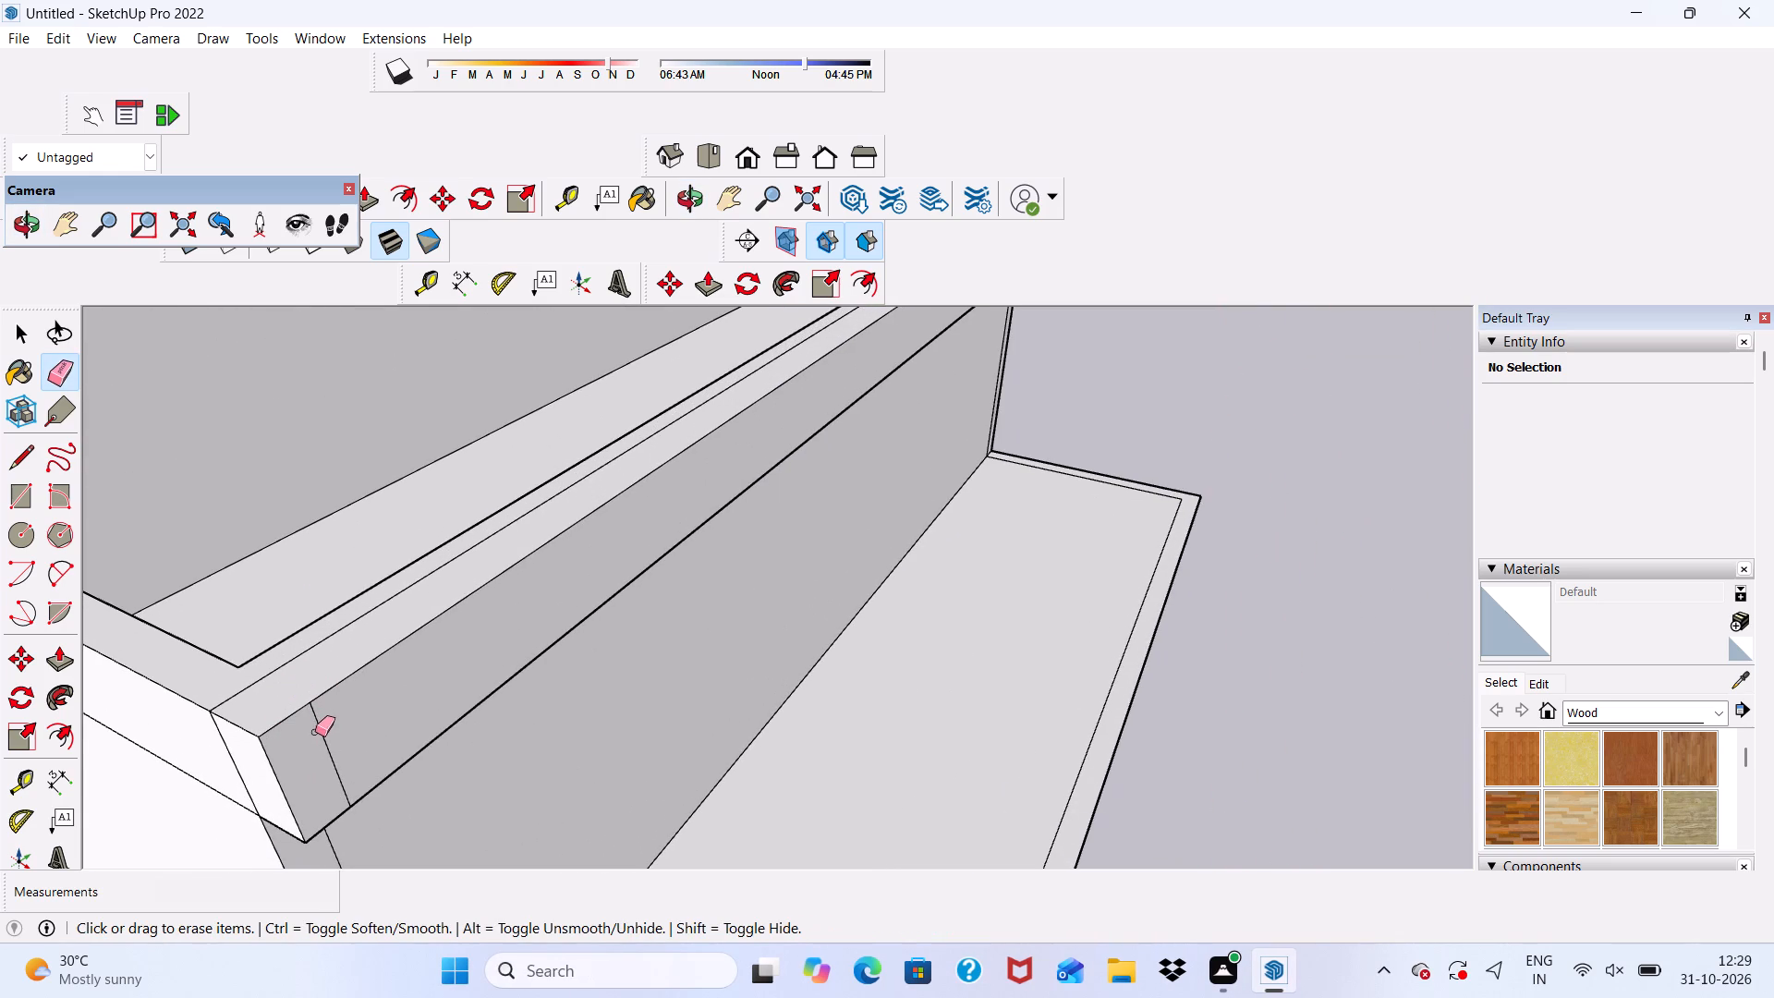
{"action": "left_click_drag", "start_coordinate": [315, 732], "coordinate": [333, 740]}
Erase the short seam line on the underside of the projecting parapet band at its corner.
{"action": "scroll", "coordinate": [298, 706], "scroll_direction": "down", "scroll_amount": 7}
{"action": "middle_click_drag", "start_coordinate": [577, 711], "coordinate": [349, 426]}
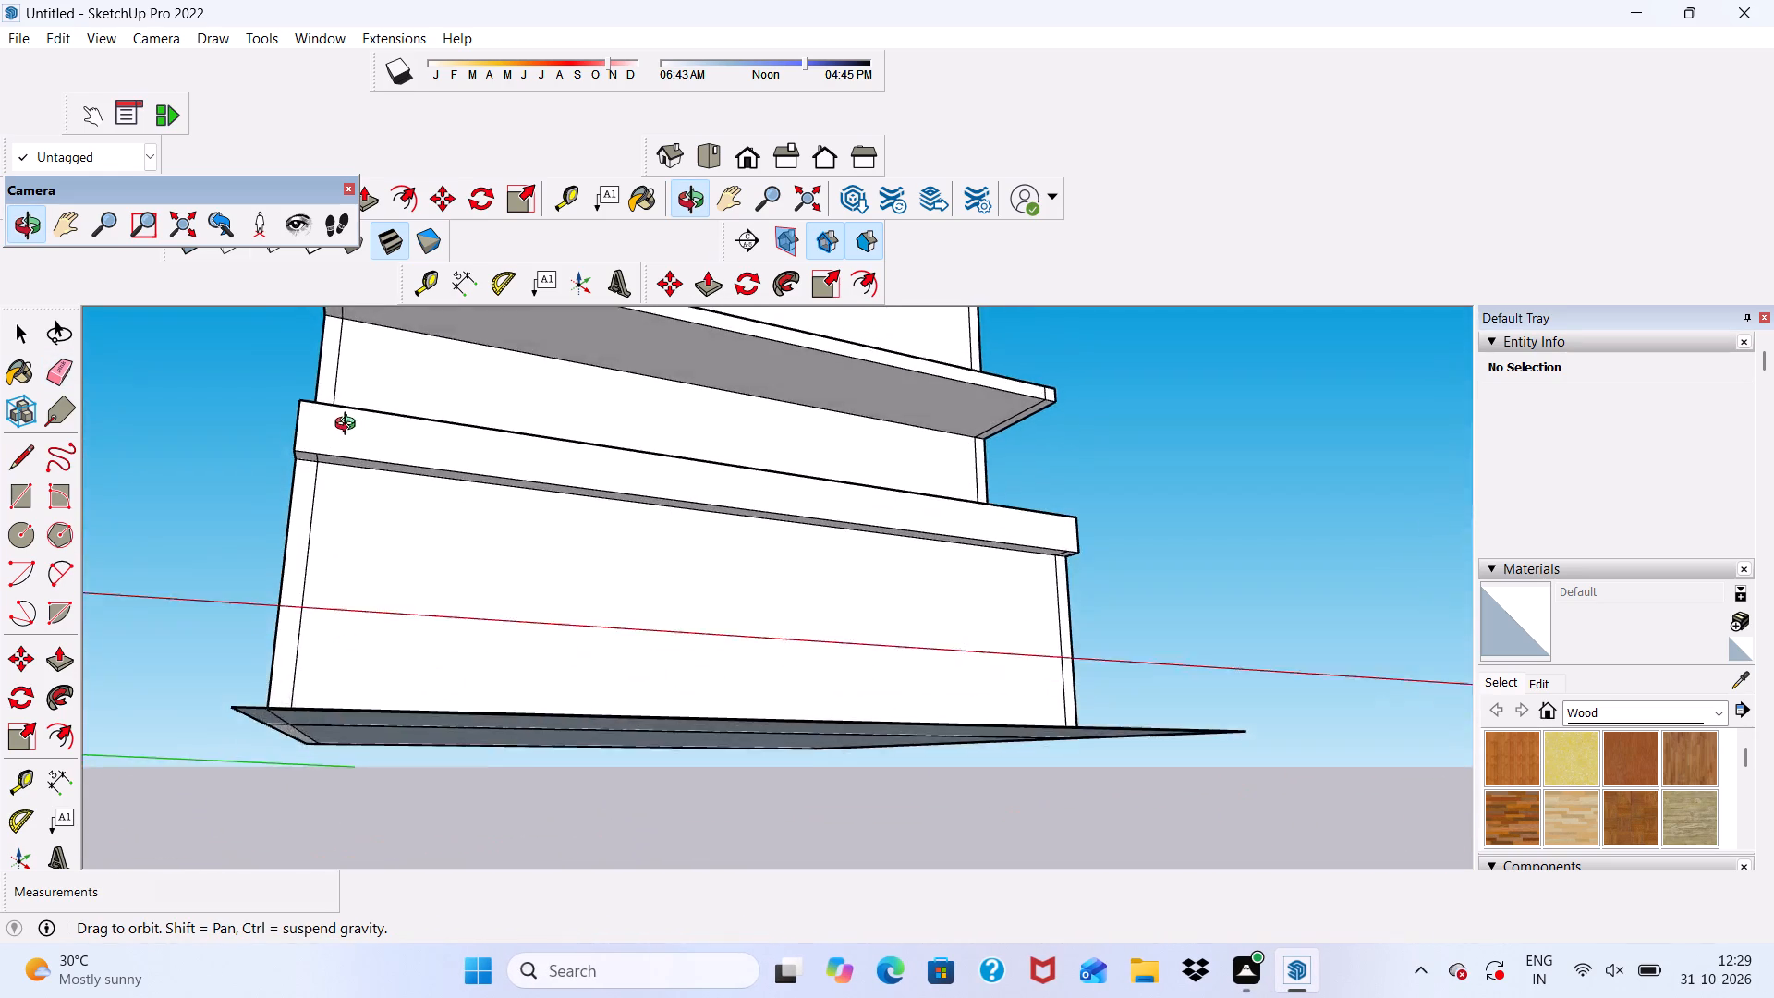
{"action": "middle_click_drag", "start_coordinate": [349, 426], "coordinate": [306, 390]}
{"action": "scroll", "coordinate": [1154, 692], "scroll_direction": "up", "scroll_amount": 6}
{"action": "scroll", "coordinate": [1000, 552], "scroll_direction": "up", "scroll_amount": 7}
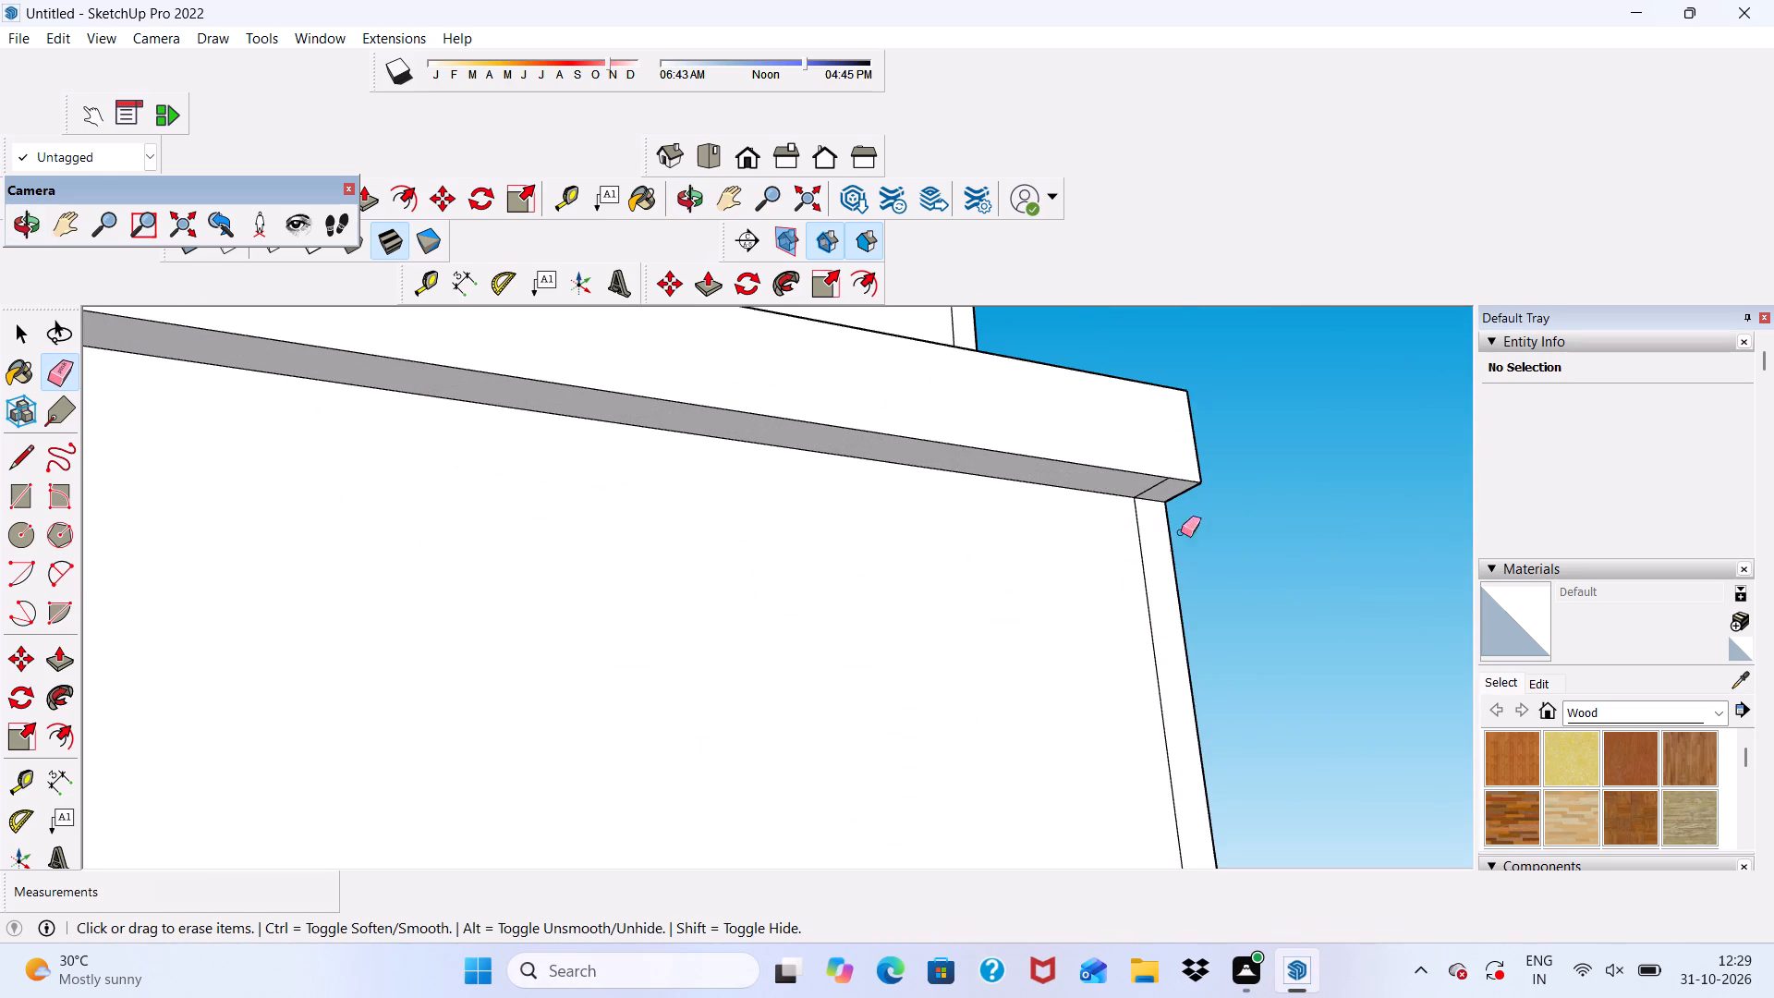
{"action": "scroll", "coordinate": [1203, 523], "scroll_direction": "up", "scroll_amount": 6}
{"action": "left_click_drag", "start_coordinate": [893, 348], "coordinate": [998, 371]}
{"action": "scroll", "coordinate": [1025, 387], "scroll_direction": "down", "scroll_amount": 4}
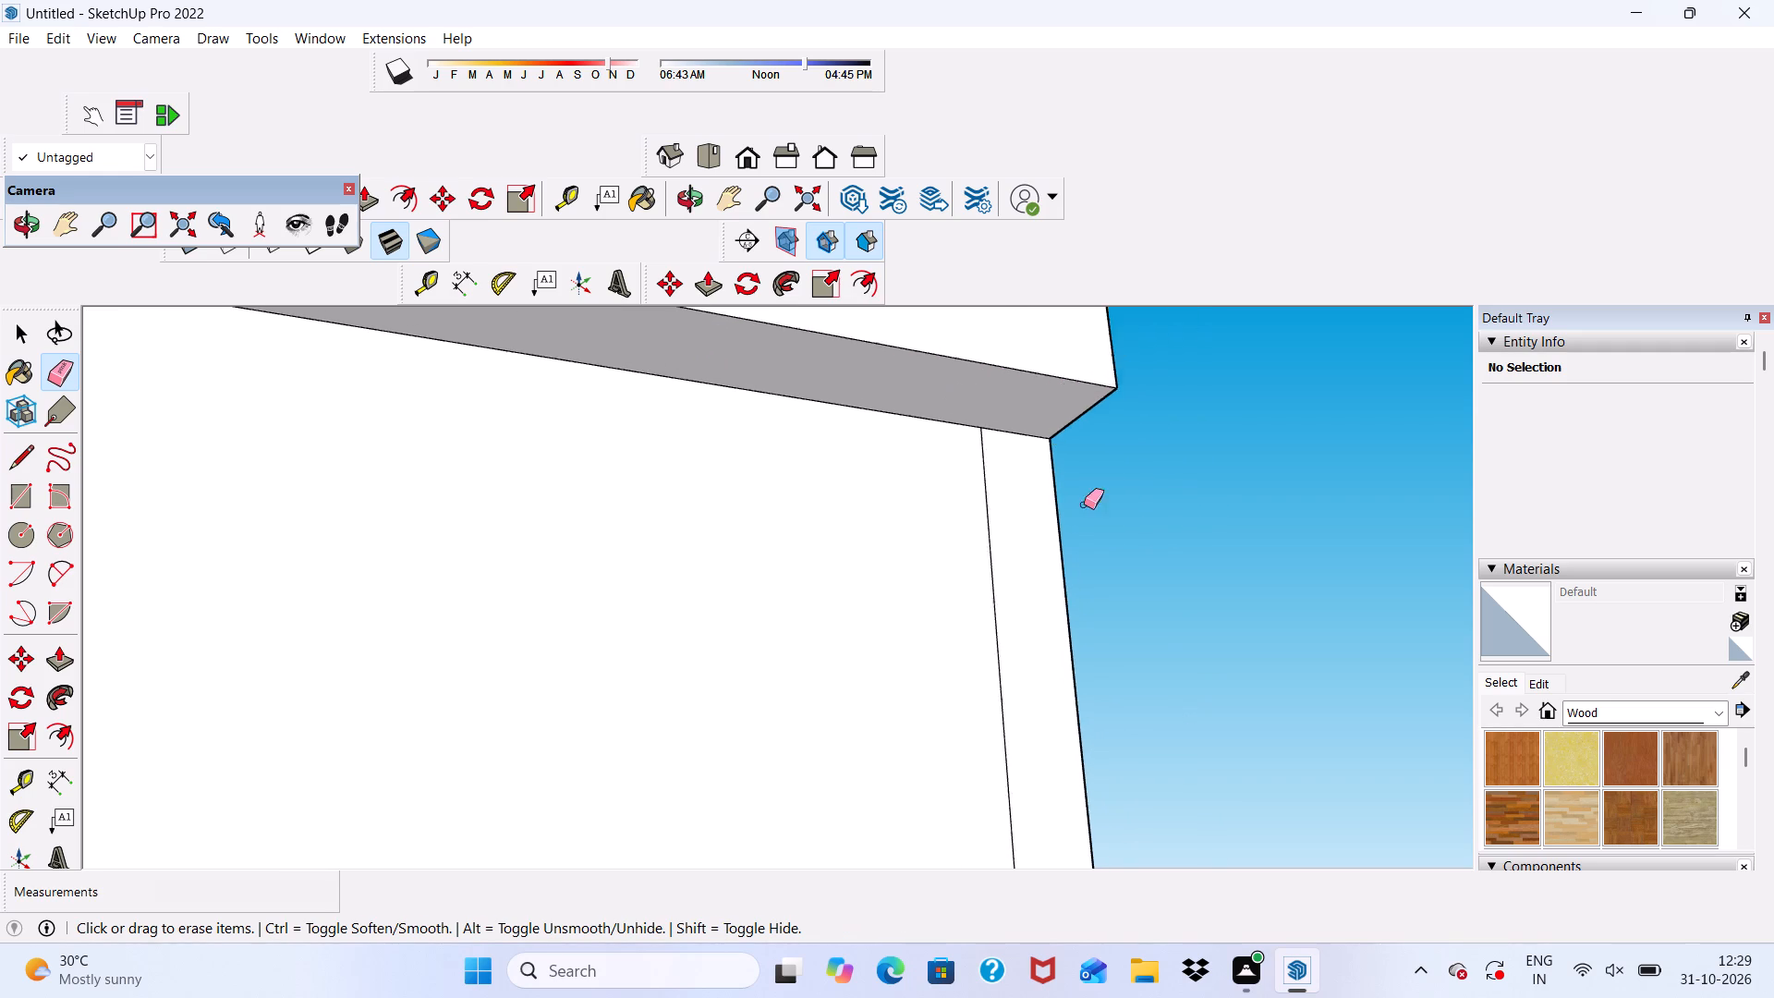
Push/Pull the parapet band's long front face outward by about 1' 7 1/2".
{"action": "scroll", "coordinate": [1084, 505], "scroll_direction": "down", "scroll_amount": 8}
{"action": "scroll", "coordinate": [1140, 546], "scroll_direction": "up", "scroll_amount": 1}
{"action": "middle_click_drag", "start_coordinate": [1140, 546], "coordinate": [751, 743]}
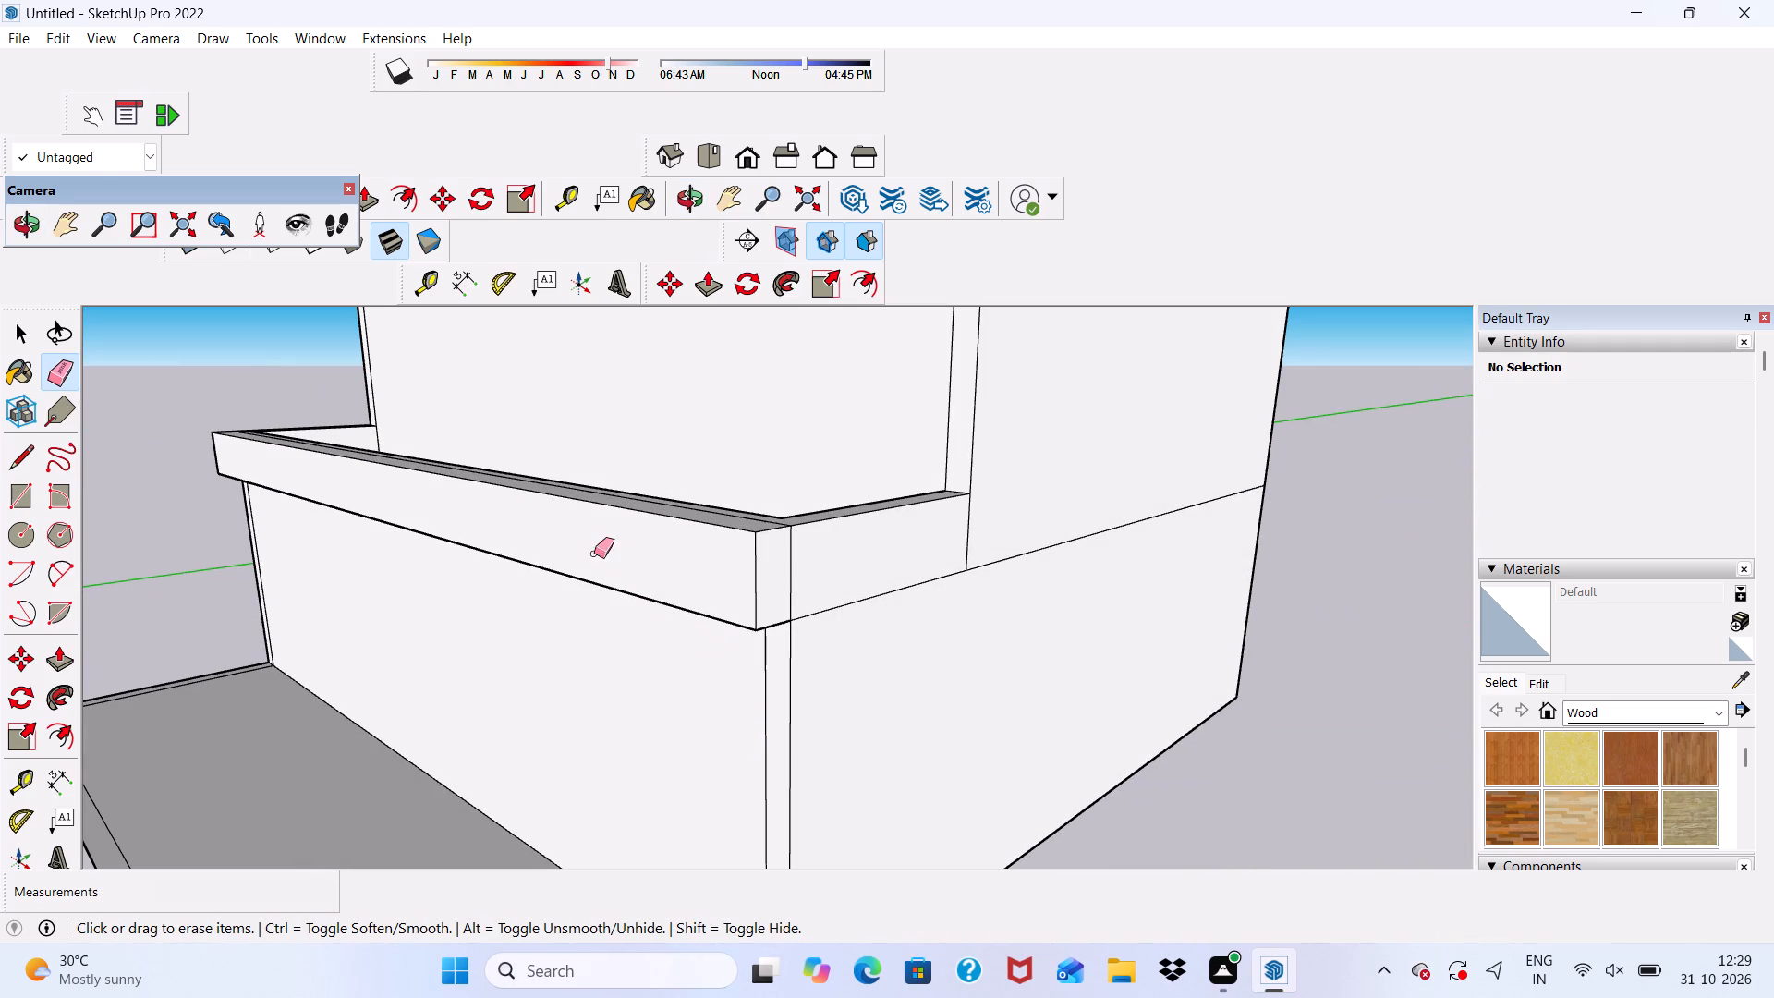
{"action": "left_click", "coordinate": [711, 280]}
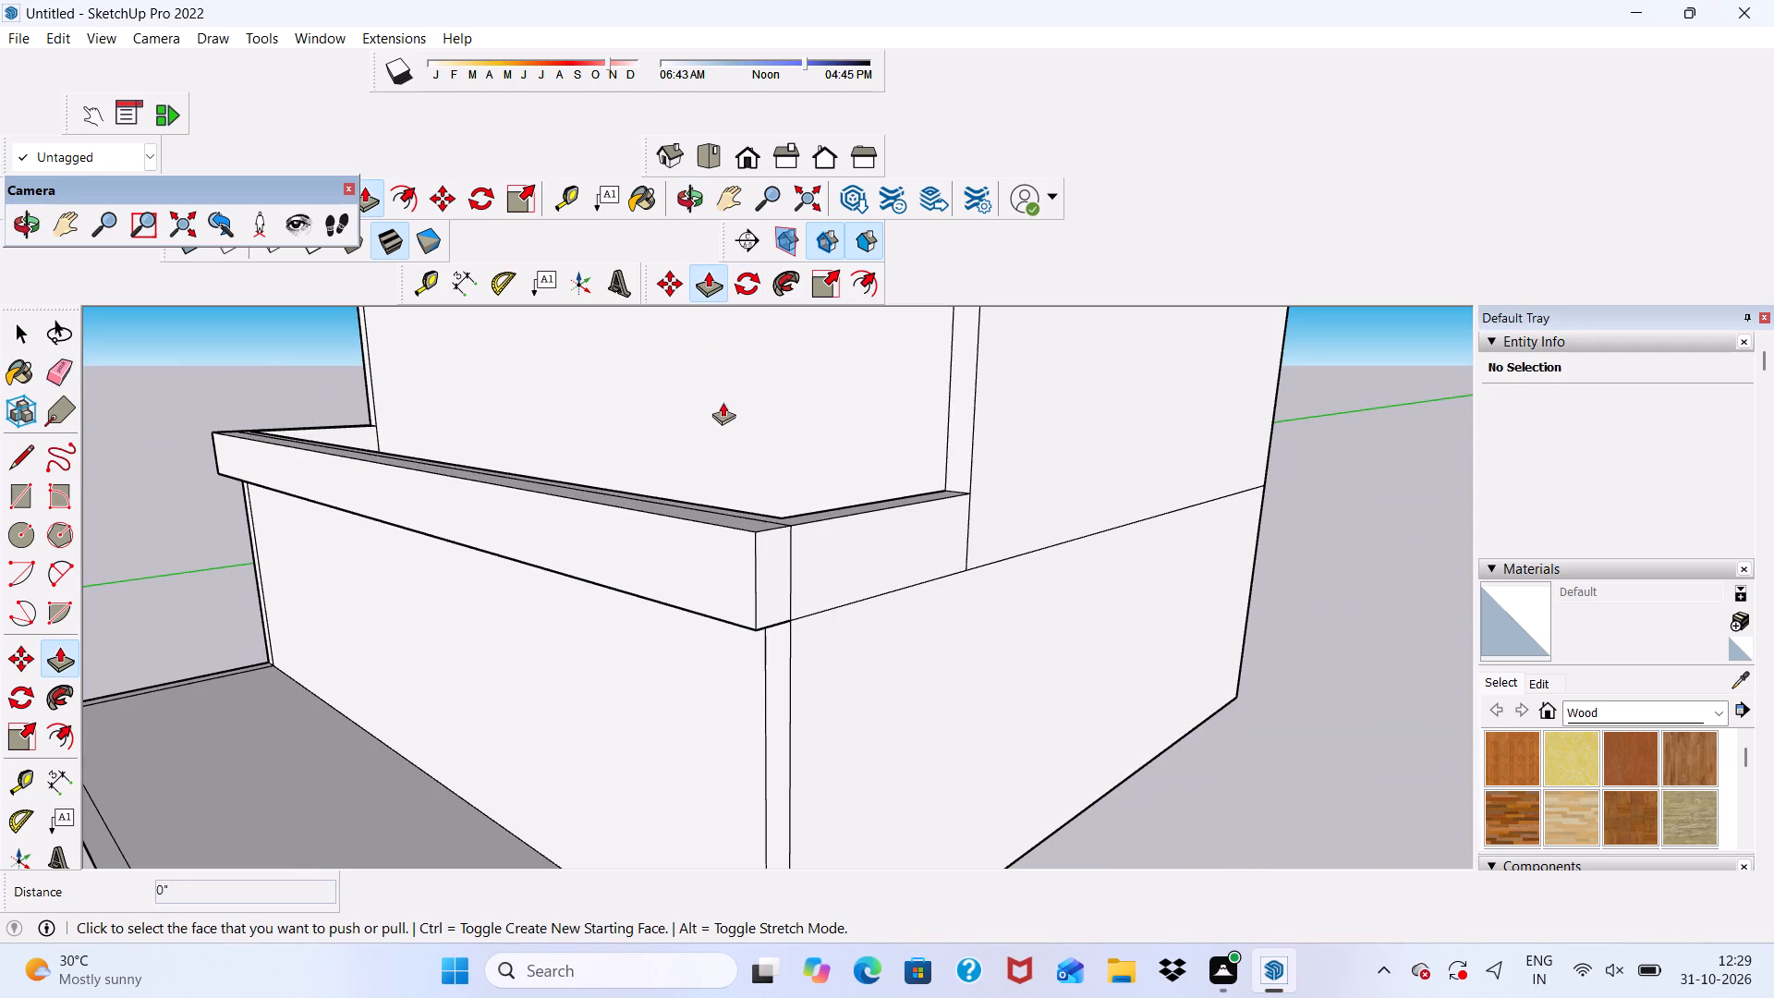
{"action": "scroll", "coordinate": [723, 478], "scroll_direction": "down", "scroll_amount": 1}
{"action": "middle_click_drag", "start_coordinate": [723, 478], "coordinate": [723, 518]}
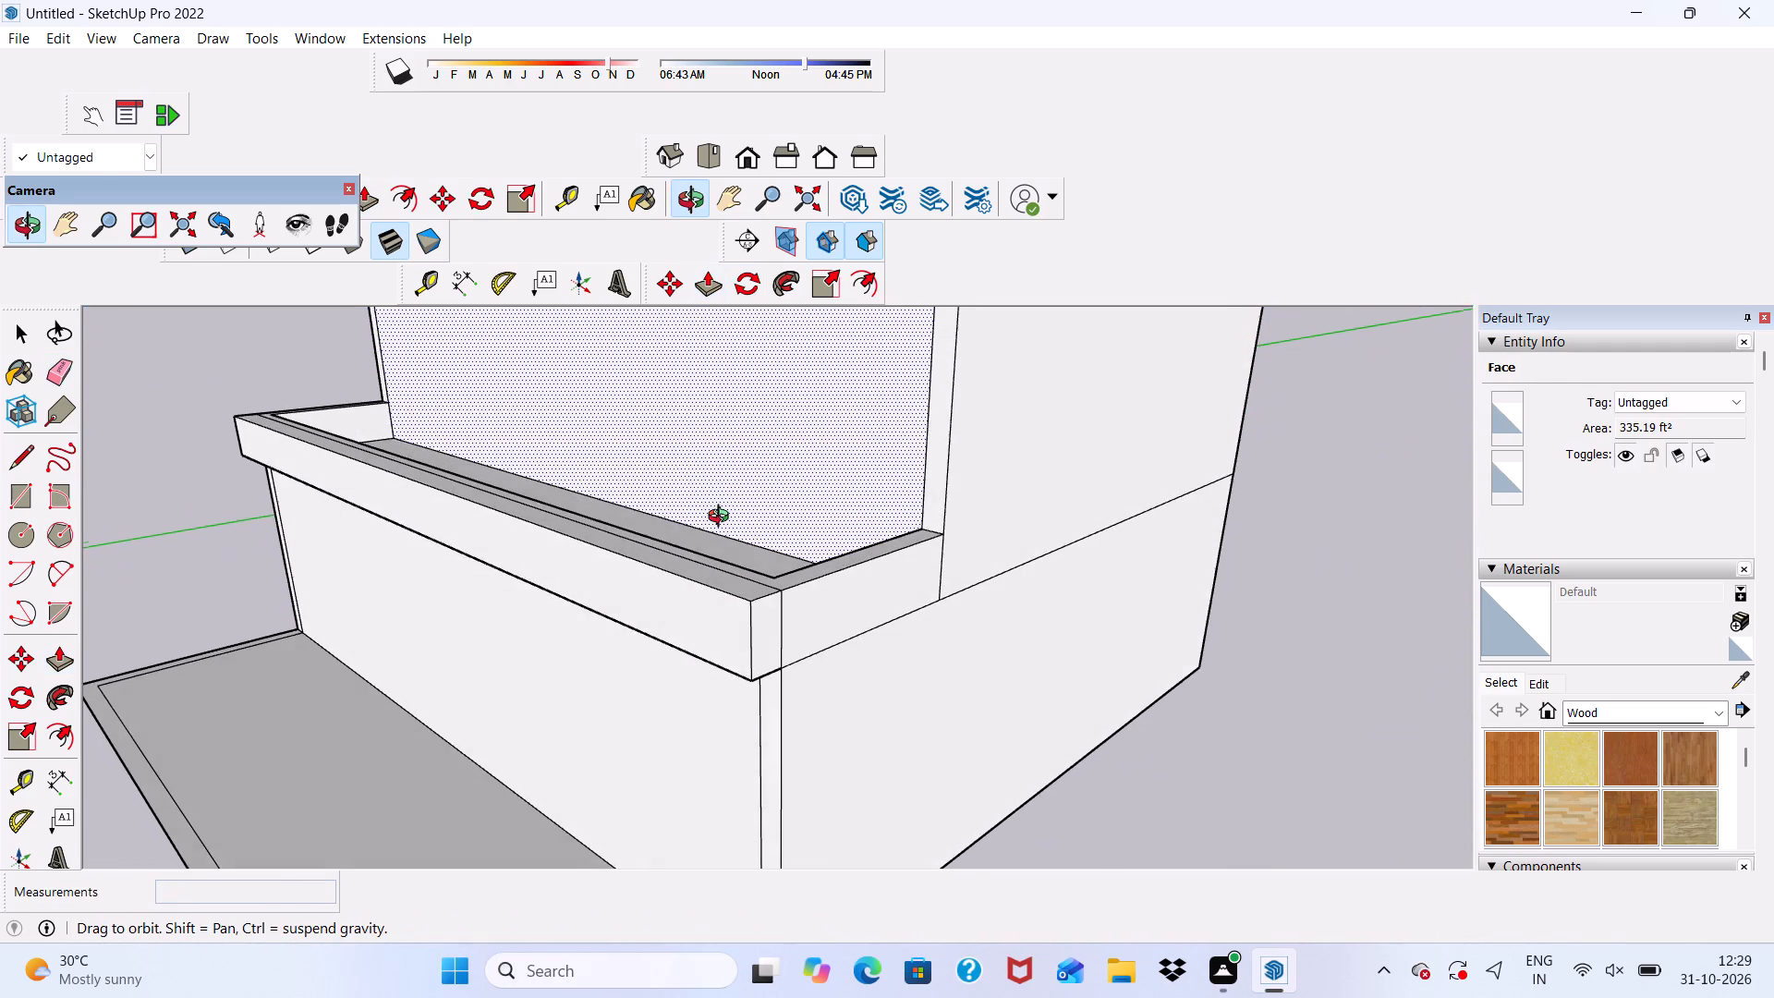
{"action": "middle_click_drag", "start_coordinate": [723, 518], "coordinate": [711, 529]}
{"action": "scroll", "coordinate": [625, 652], "scroll_direction": "up", "scroll_amount": 4}
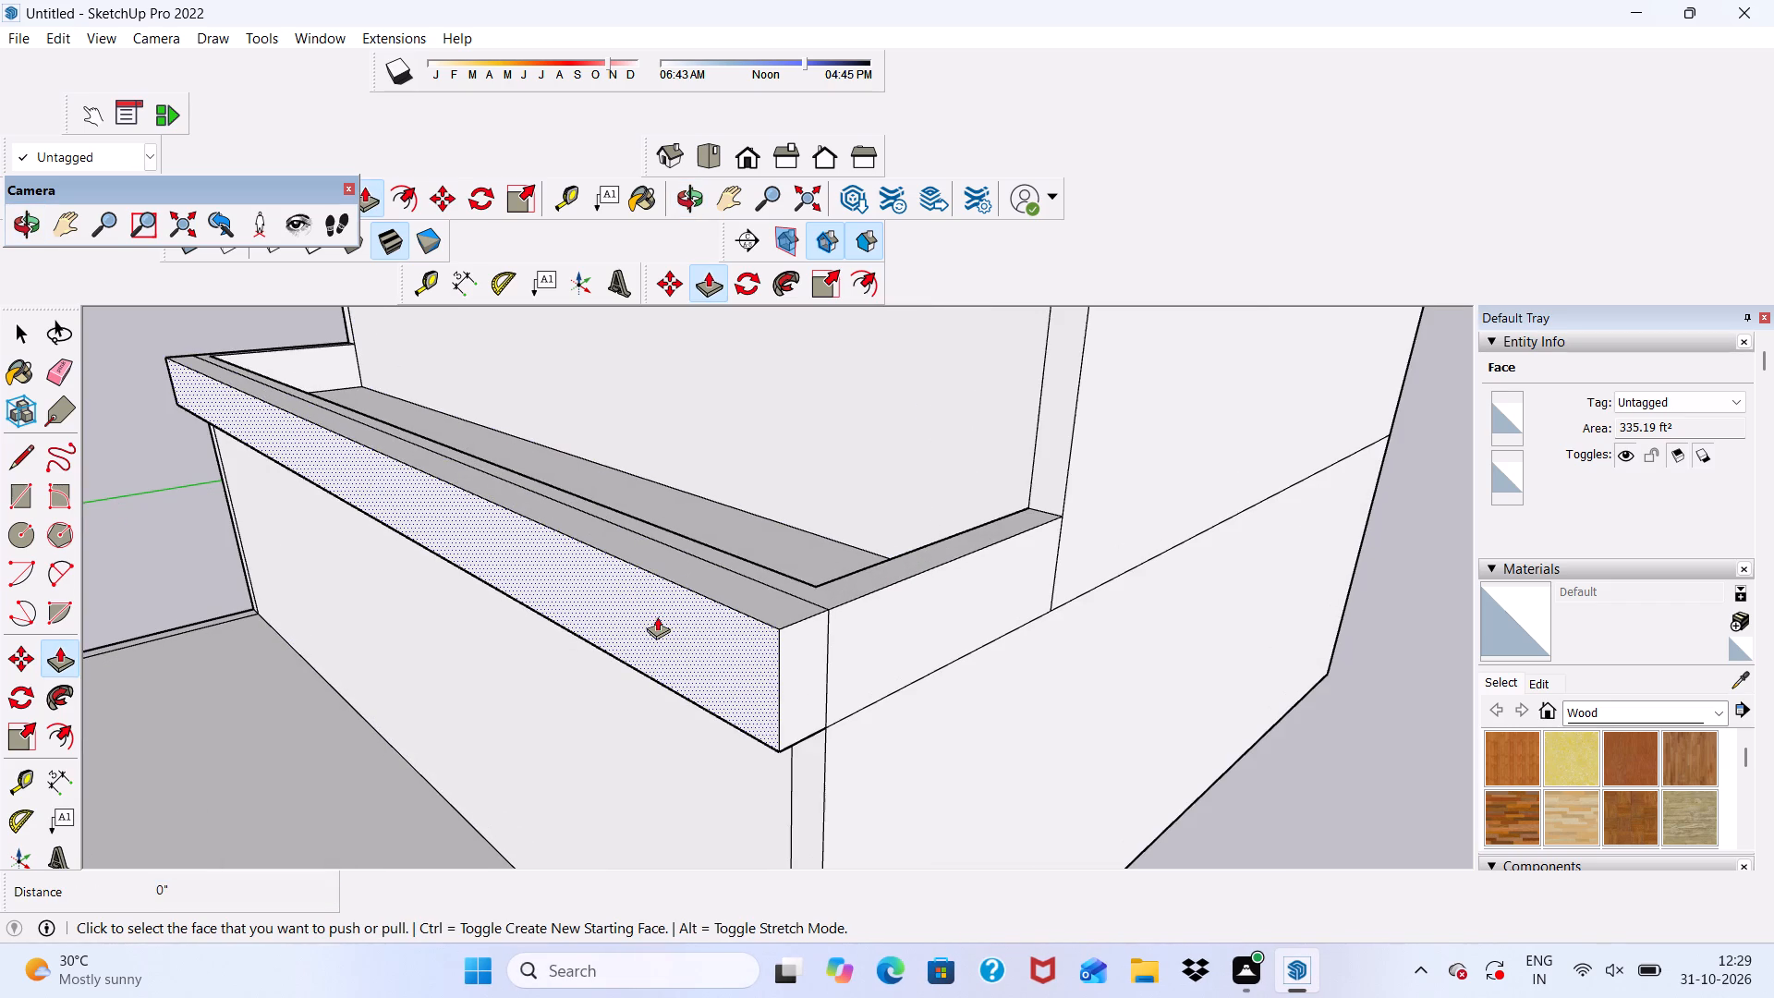
{"action": "left_click", "coordinate": [657, 616]}
{"action": "left_click", "coordinate": [566, 633]}
Start a Push/Pull on the underside face of the projecting parapet band.
{"action": "scroll", "coordinate": [583, 586], "scroll_direction": "down", "scroll_amount": 5}
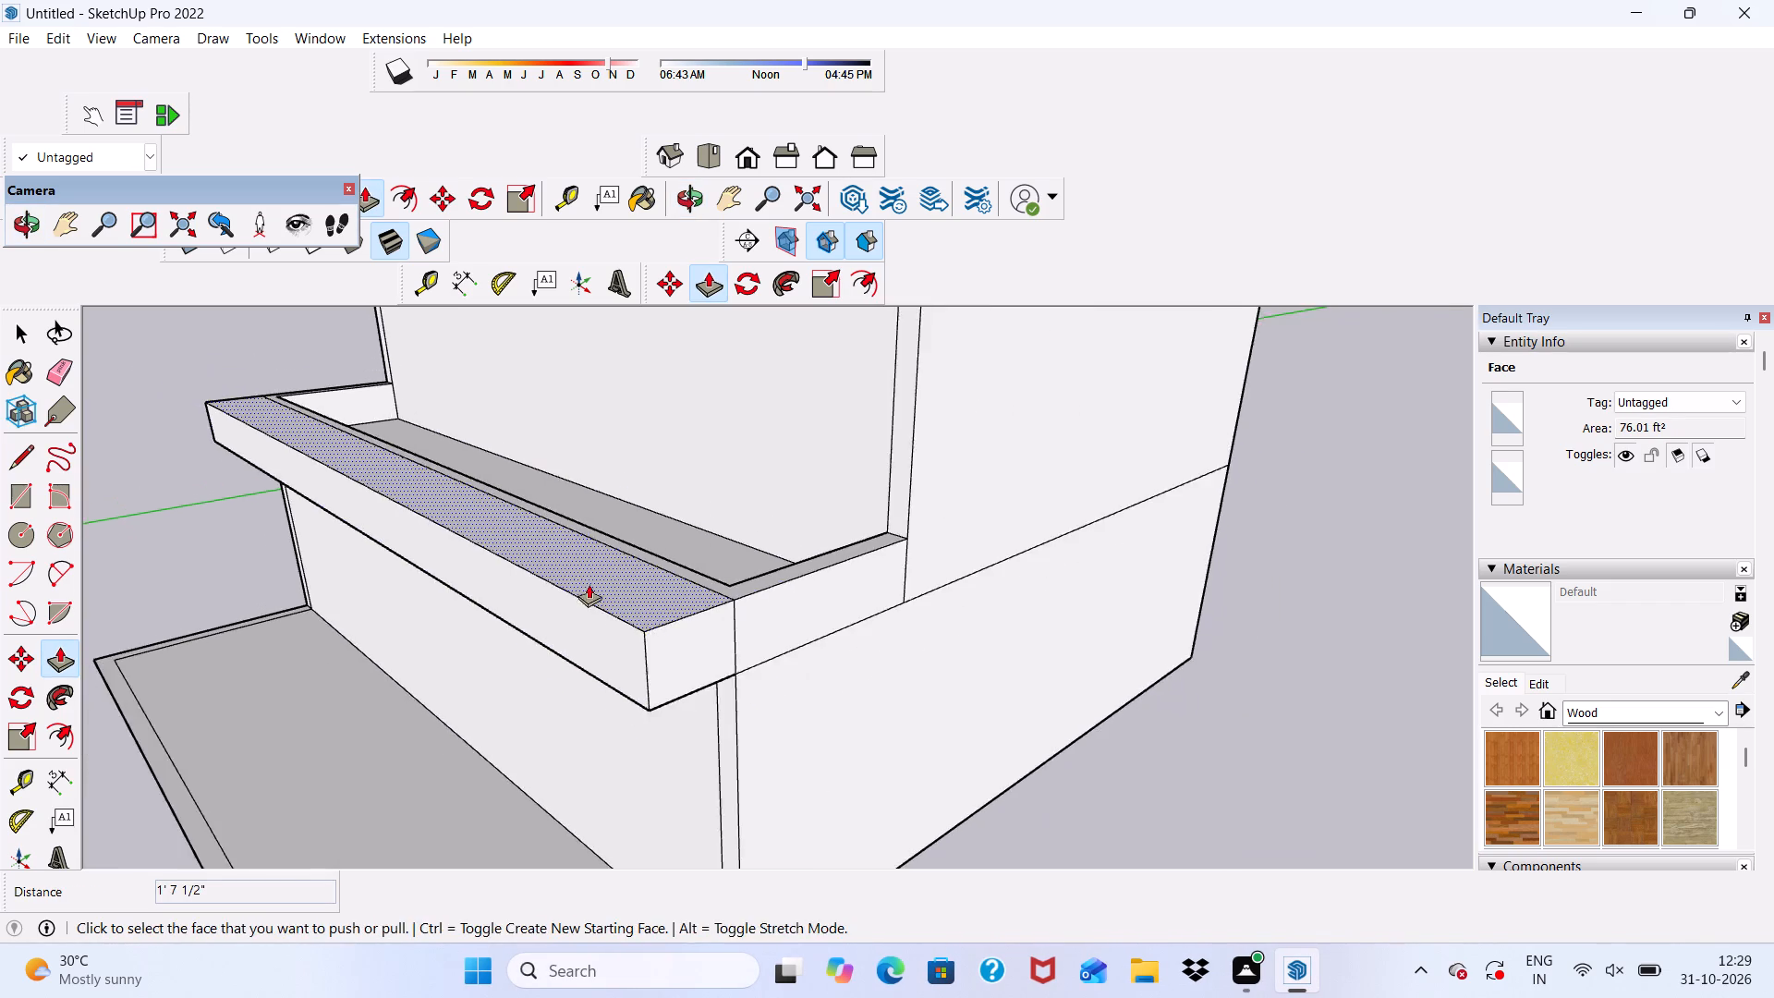
{"action": "middle_click_drag", "start_coordinate": [589, 584], "coordinate": [806, 354]}
{"action": "scroll", "coordinate": [685, 623], "scroll_direction": "up", "scroll_amount": 6}
{"action": "left_click", "coordinate": [711, 532]}
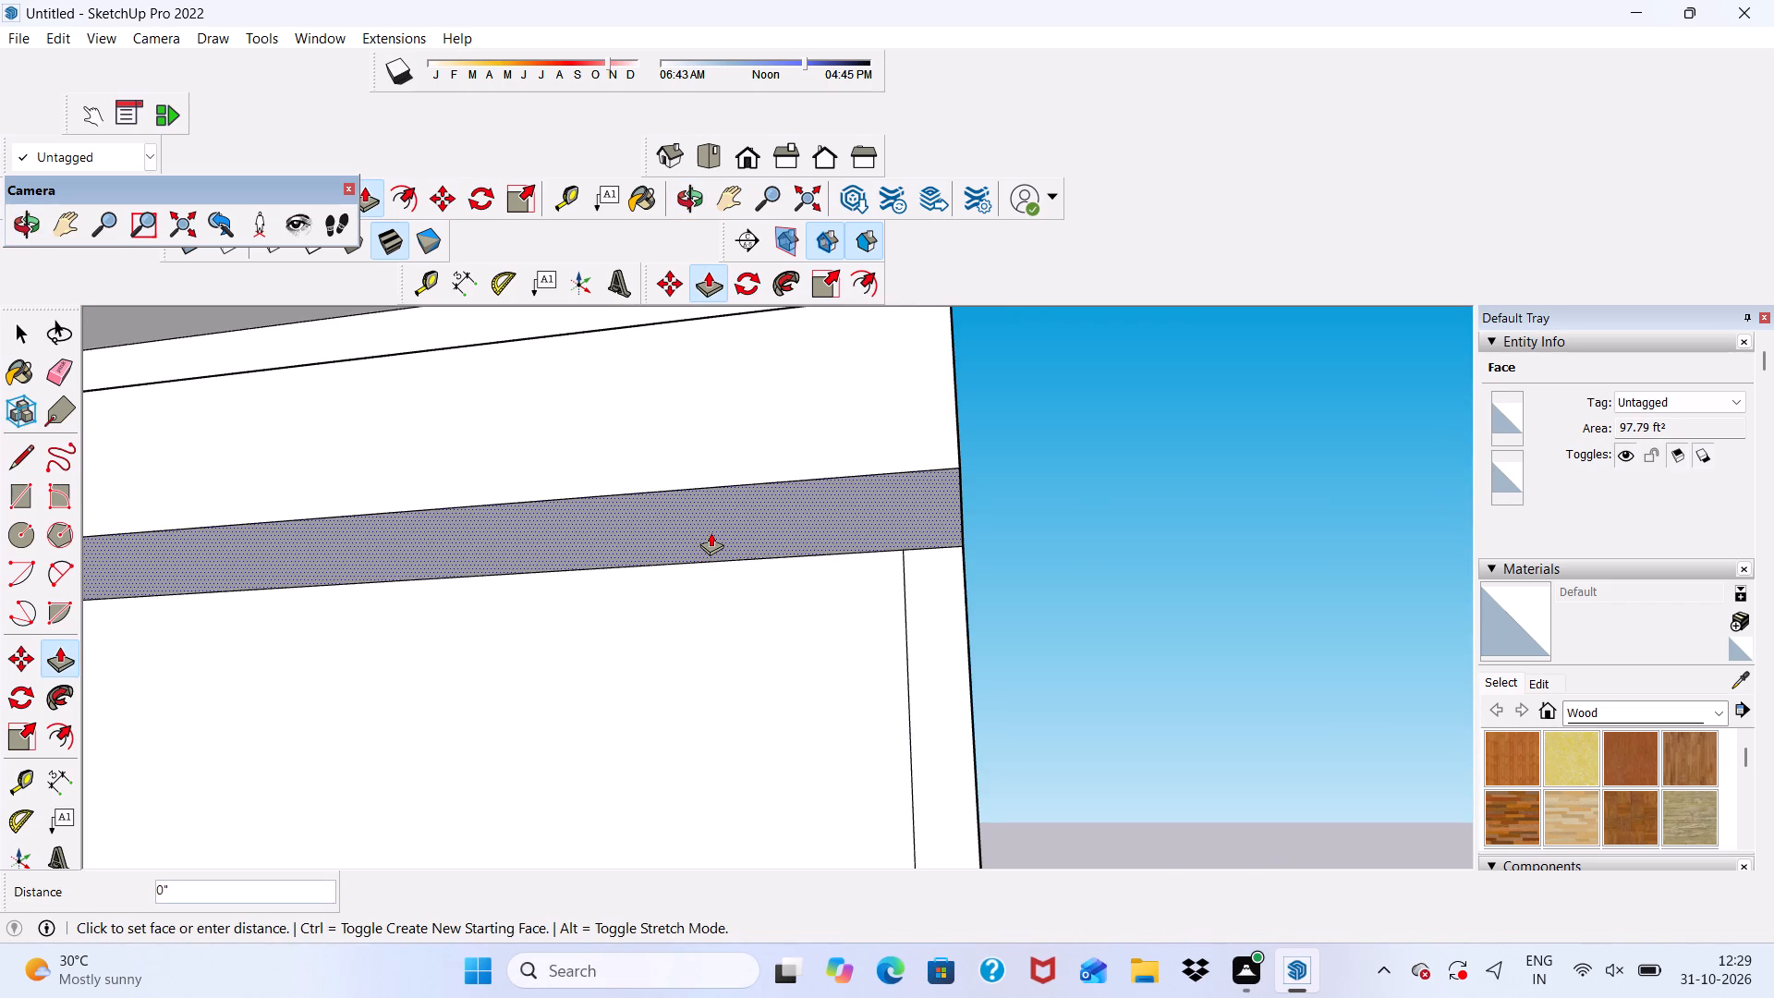
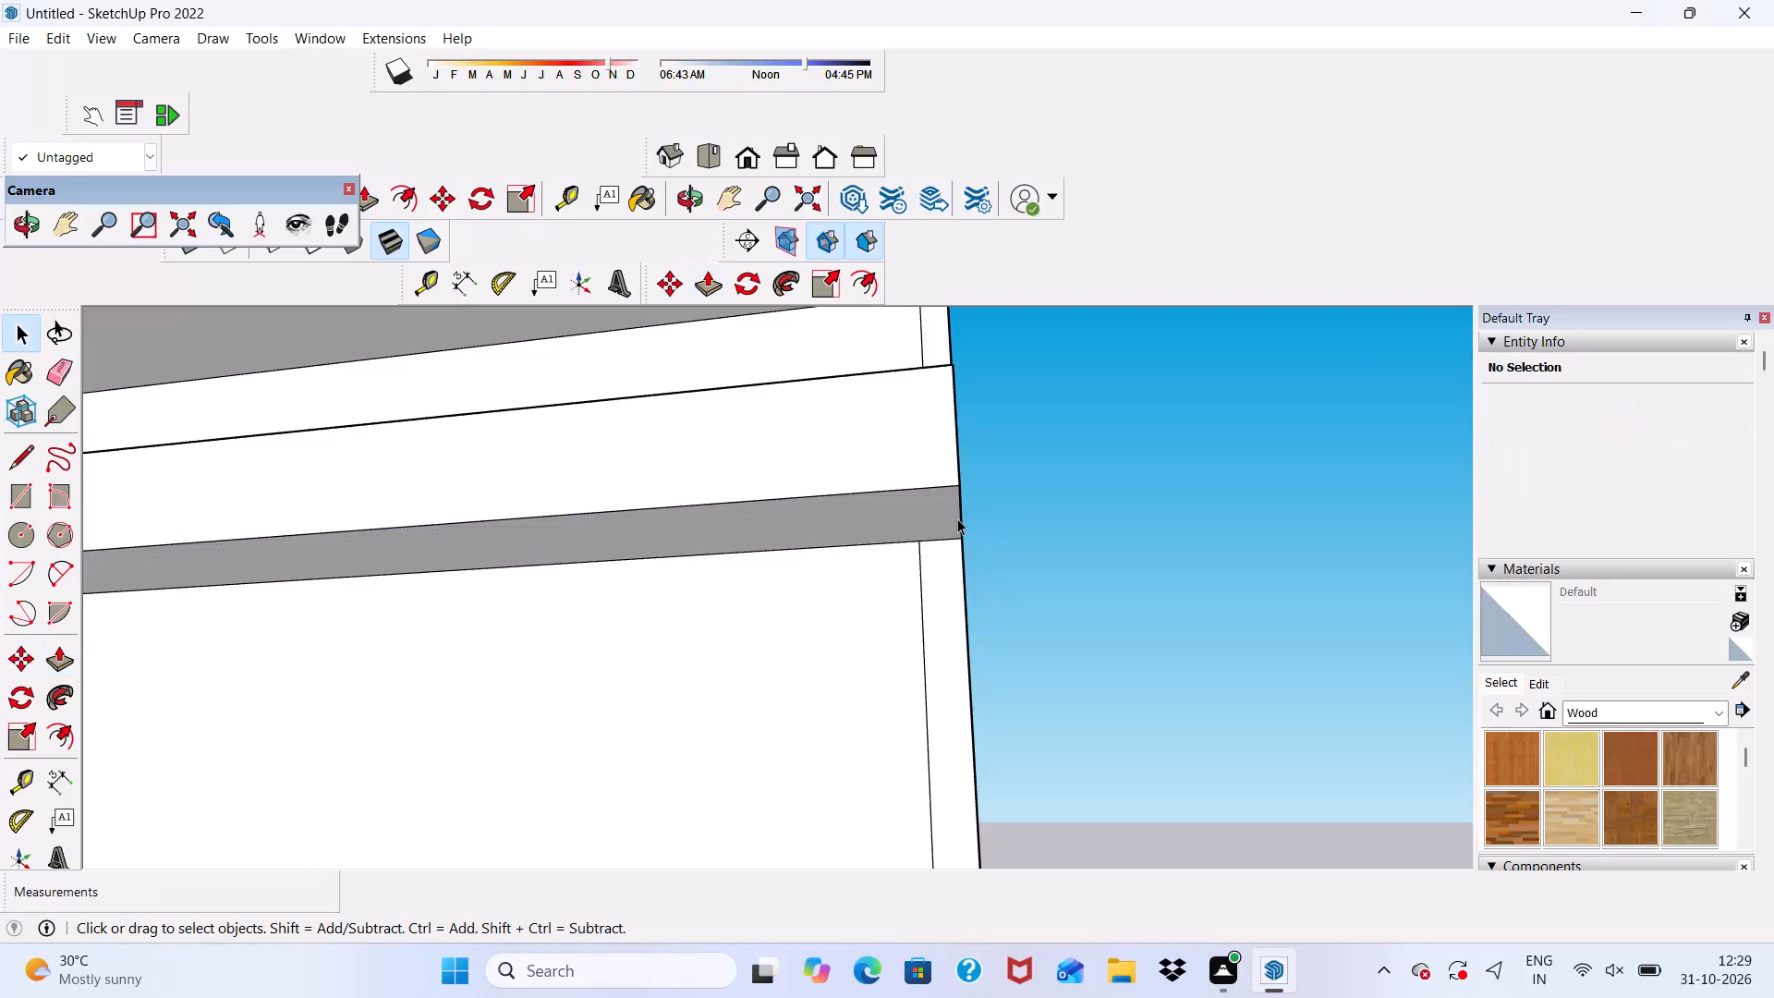
Undo the terrace parapet band's projections and seam clean-up back to a band flush with the front wall.
{"action": "scroll", "coordinate": [931, 507], "scroll_direction": "down", "scroll_amount": 5}
{"action": "middle_click_drag", "start_coordinate": [966, 516], "coordinate": [596, 805]}
{"action": "scroll", "coordinate": [615, 686], "scroll_direction": "up", "scroll_amount": 5}
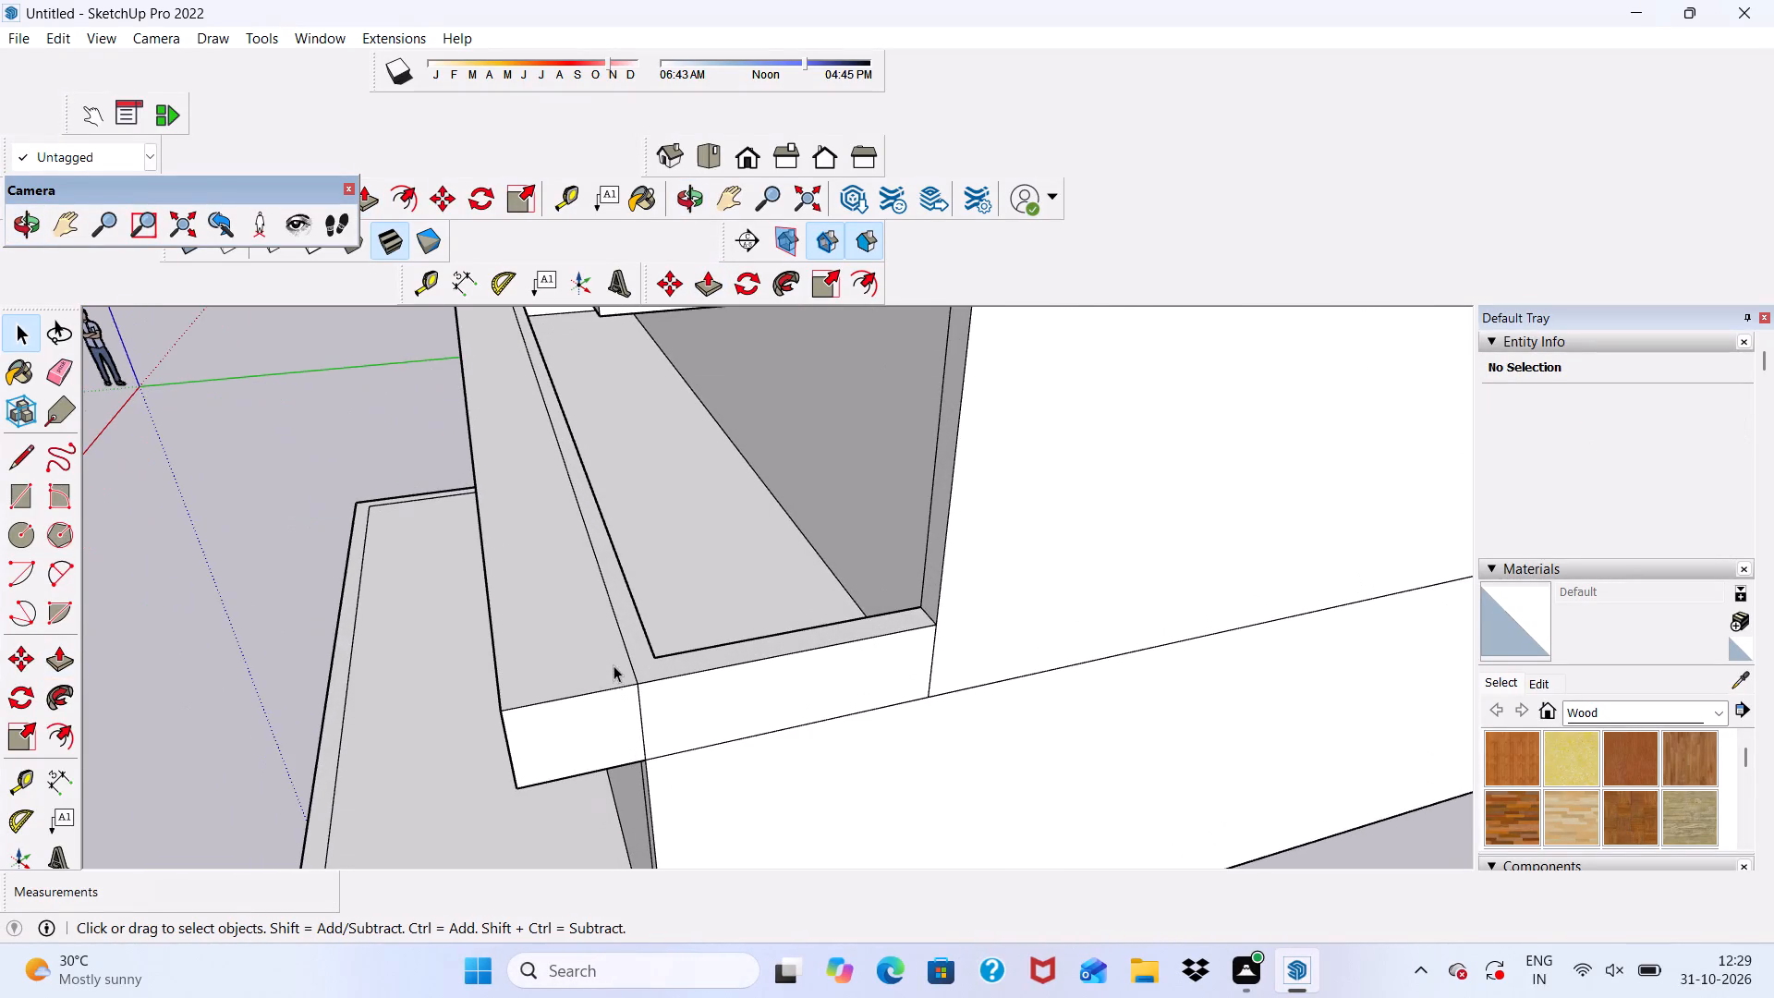
{"action": "scroll", "coordinate": [614, 662], "scroll_direction": "down", "scroll_amount": 2}
{"action": "middle_click_drag", "start_coordinate": [614, 662], "coordinate": [891, 624]}
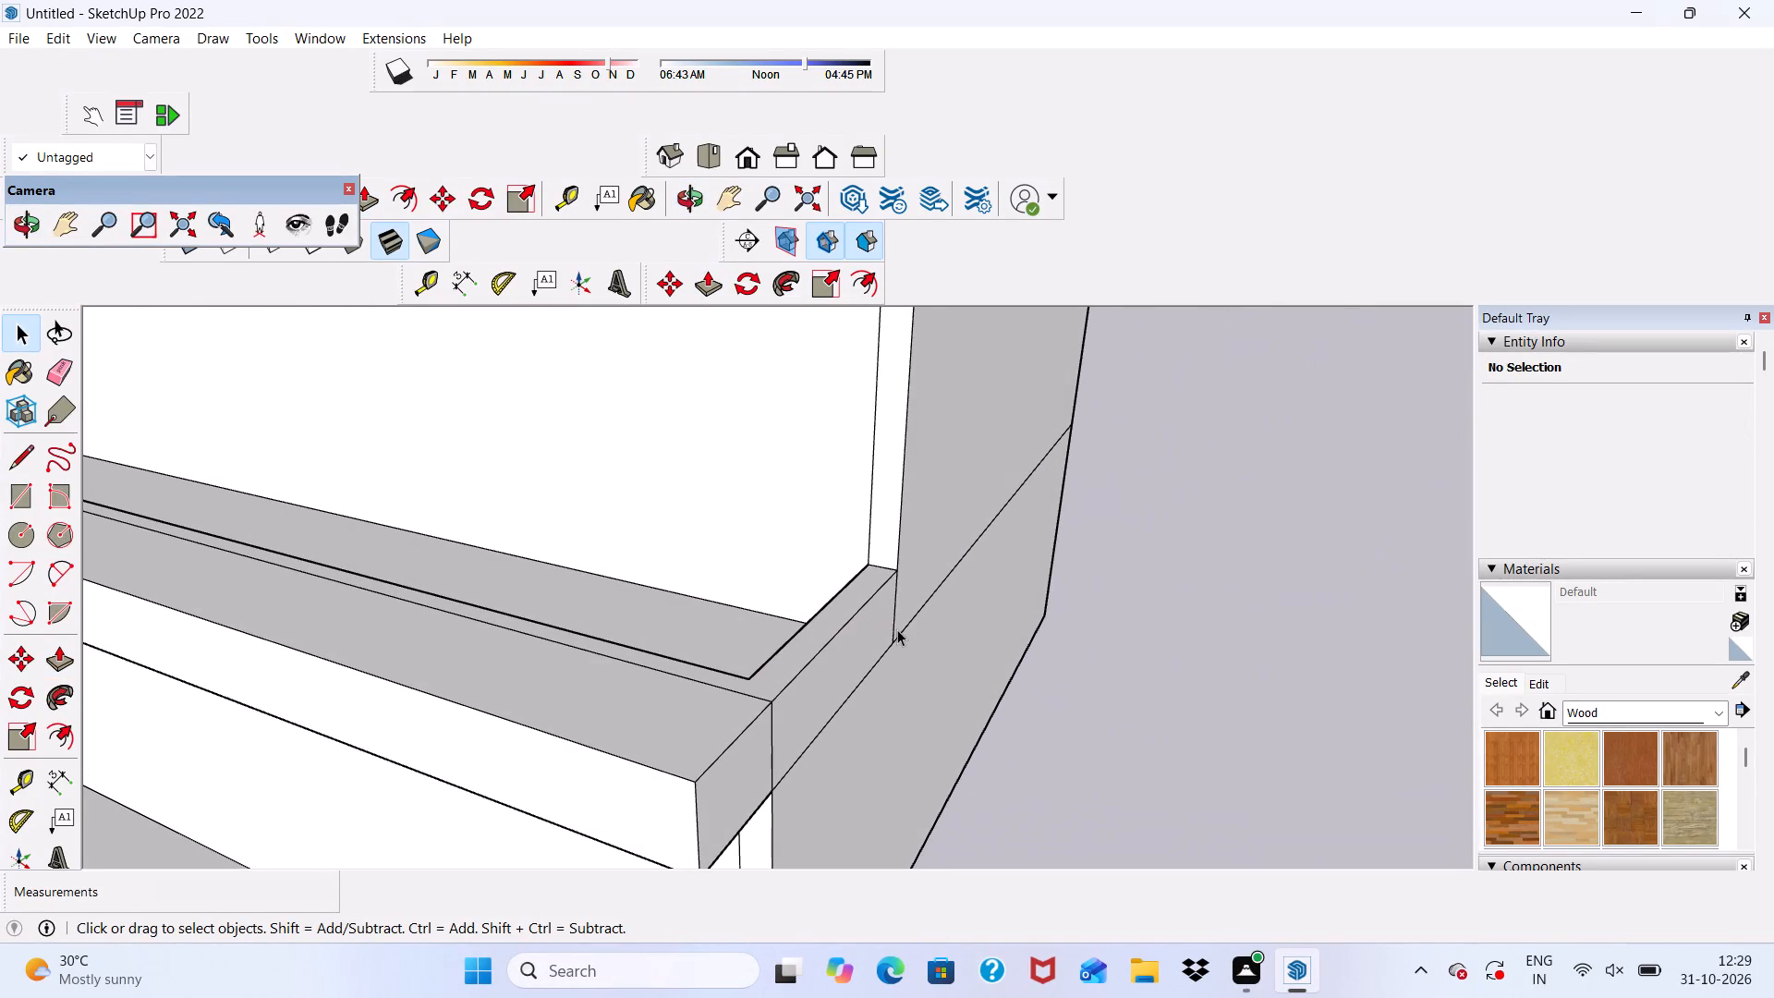
{"action": "middle_click_drag", "start_coordinate": [889, 630], "coordinate": [985, 600]}
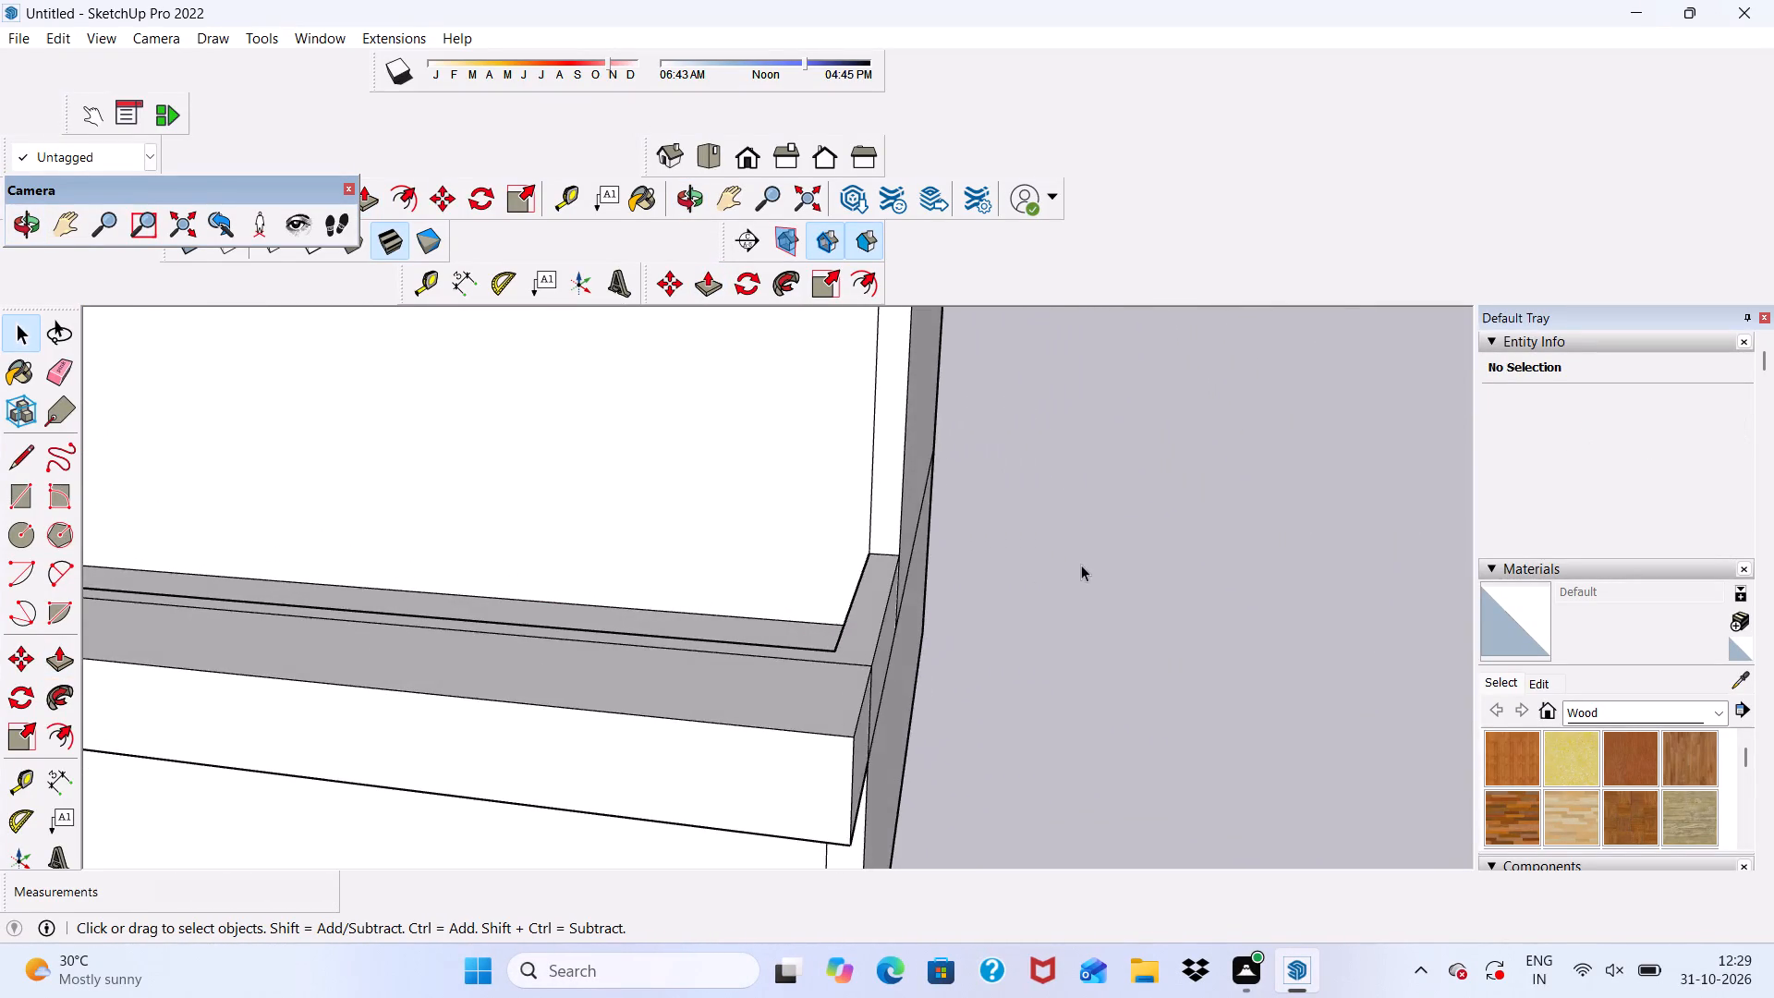
{"action": "scroll", "coordinate": [1083, 566], "scroll_direction": "down", "scroll_amount": 13}
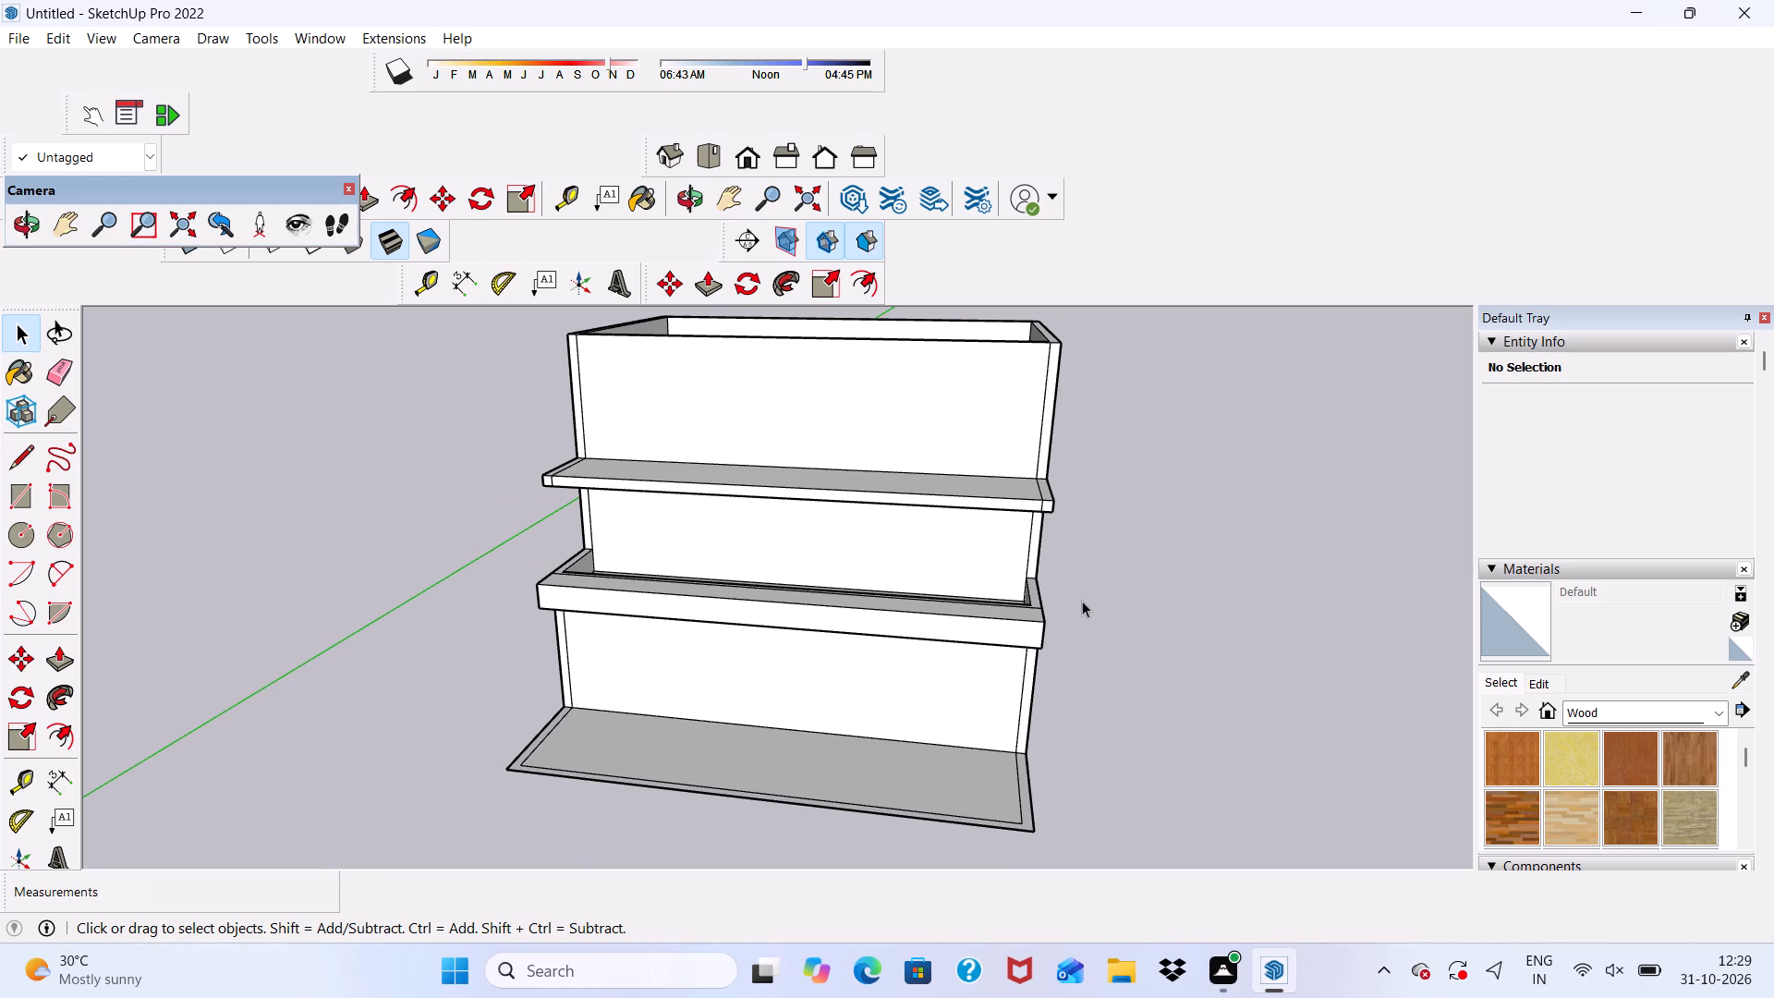
{"action": "key", "text": "ctrl+z"}
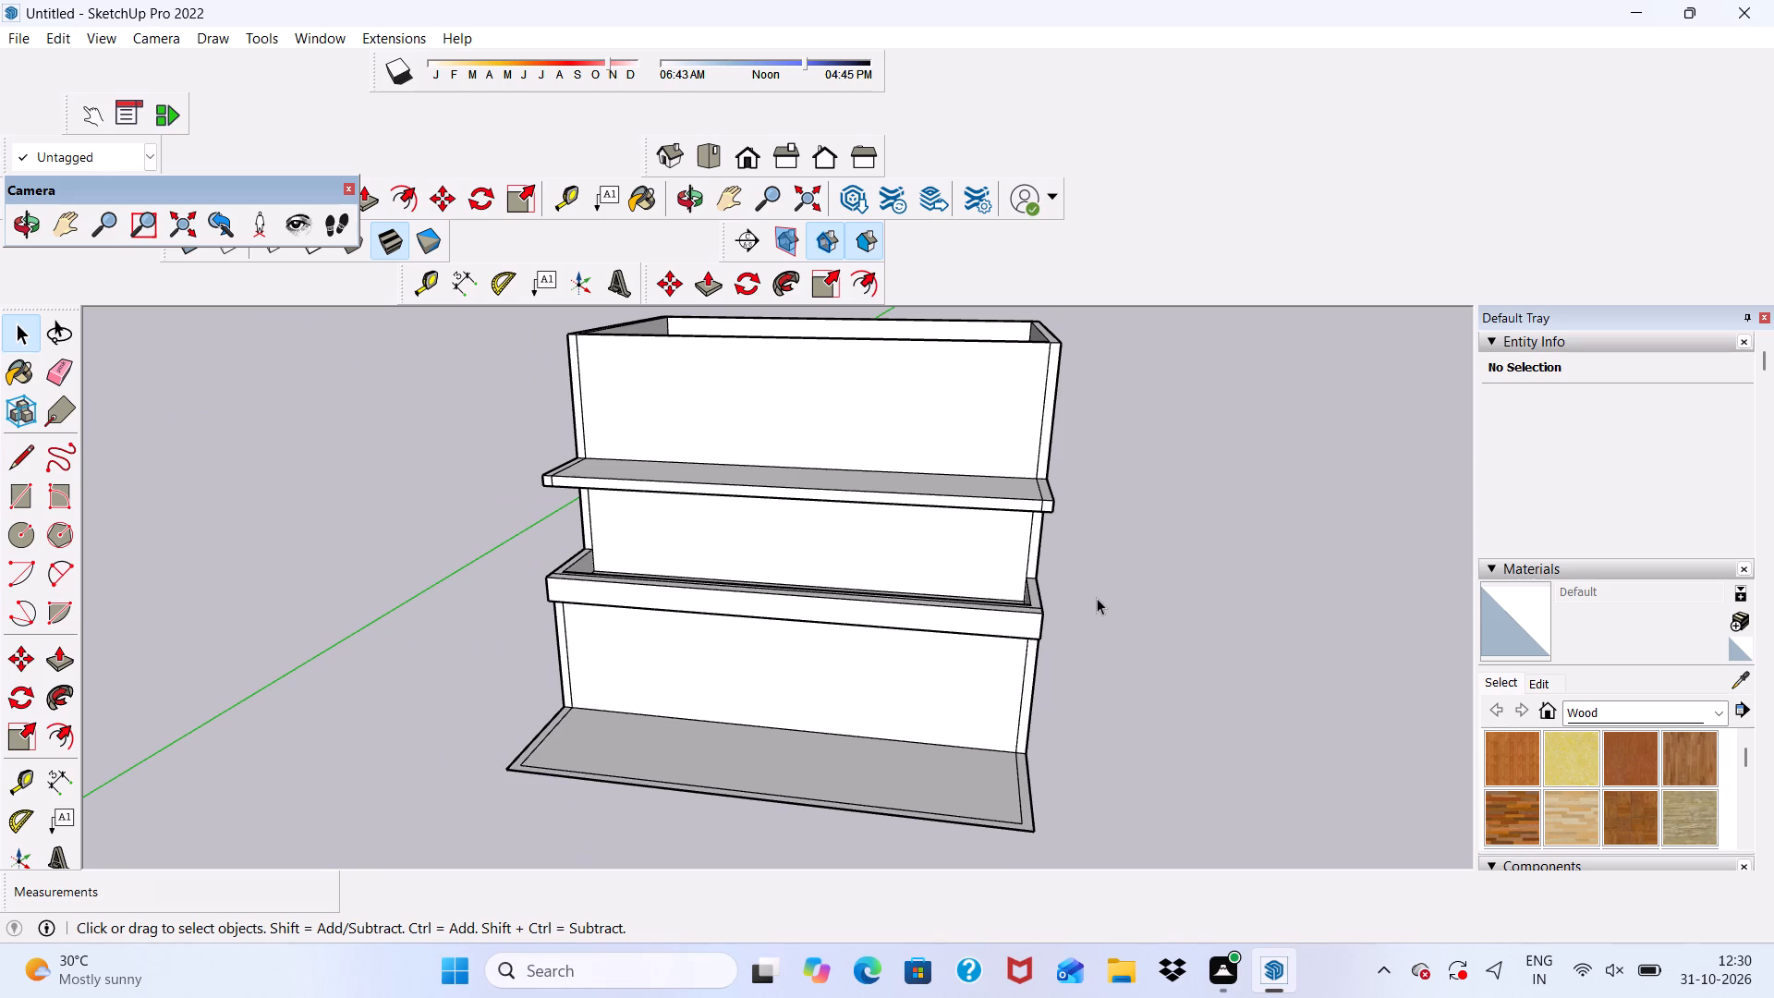
{"action": "key", "text": "ctrl+z"}
{"action": "key", "text": "ctrl+z"}
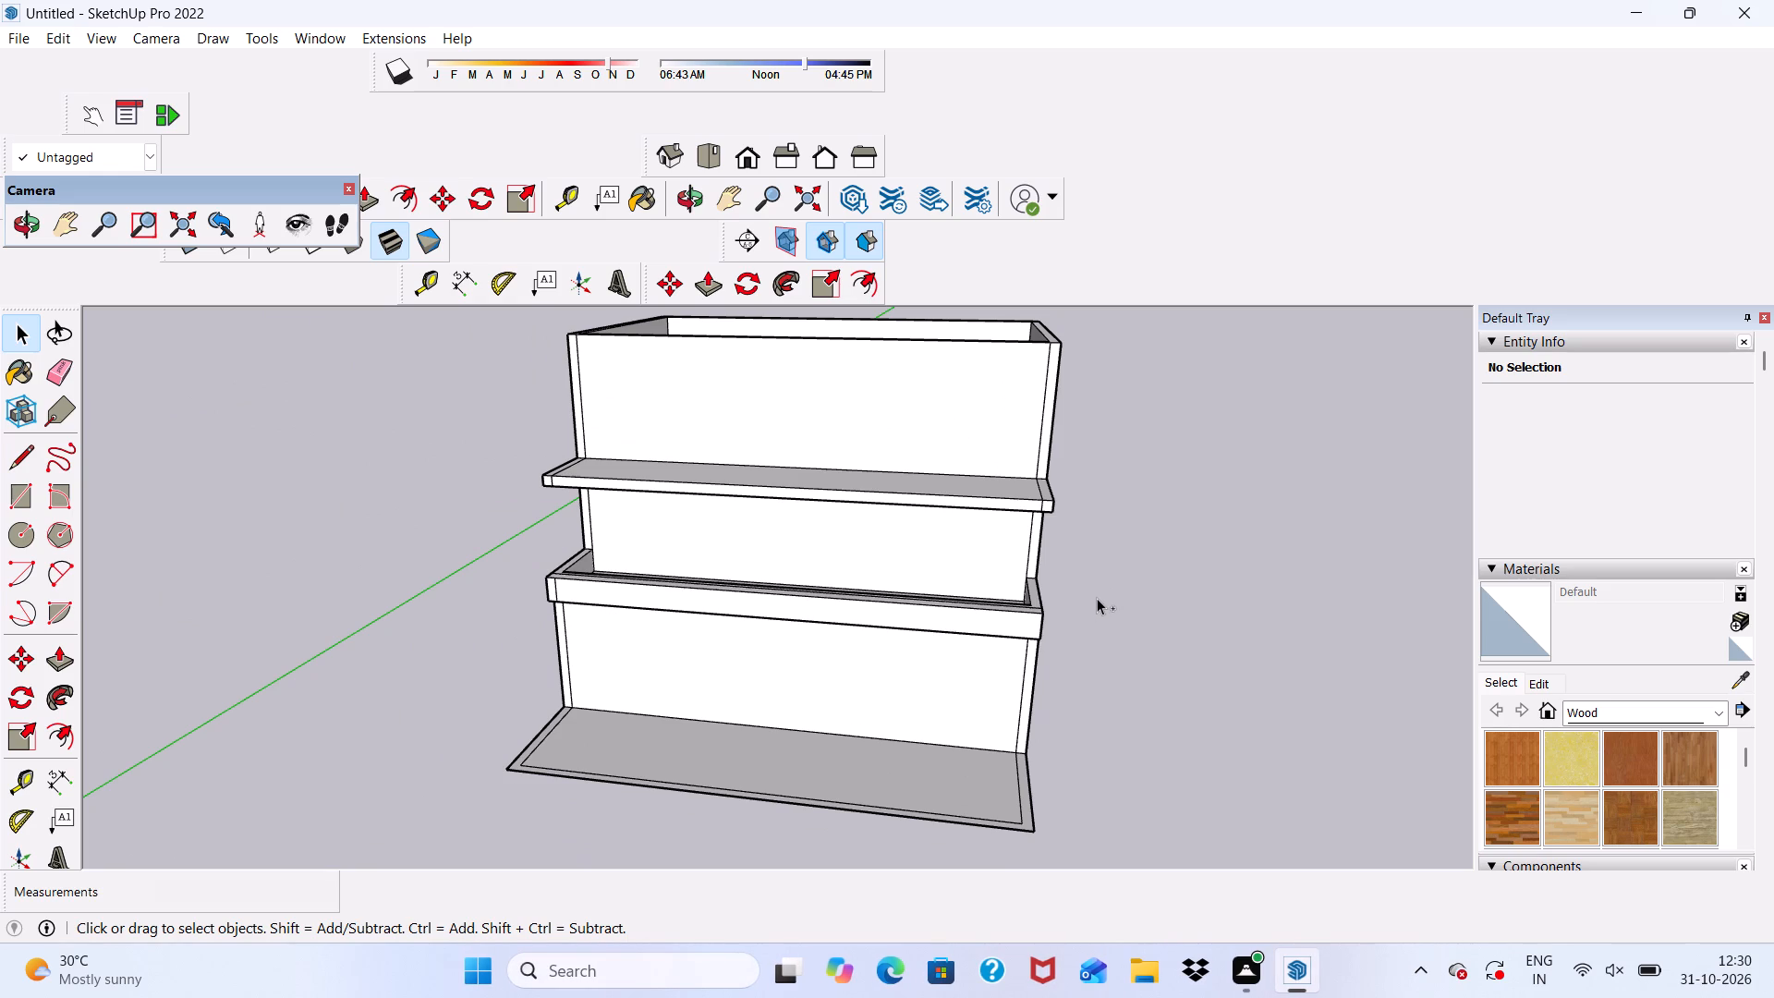
{"action": "key", "text": "ctrl+z"}
{"action": "key", "text": "ctrl+z"}
{"action": "key", "text": "ctrl+z"}
{"action": "key", "text": "ctrl+z"}
{"action": "key", "text": "ctrl+z"}
{"action": "key", "text": "ctrl+z"}
{"action": "key", "text": "ctrl+z"}
{"action": "key", "text": "ctrl+z"}
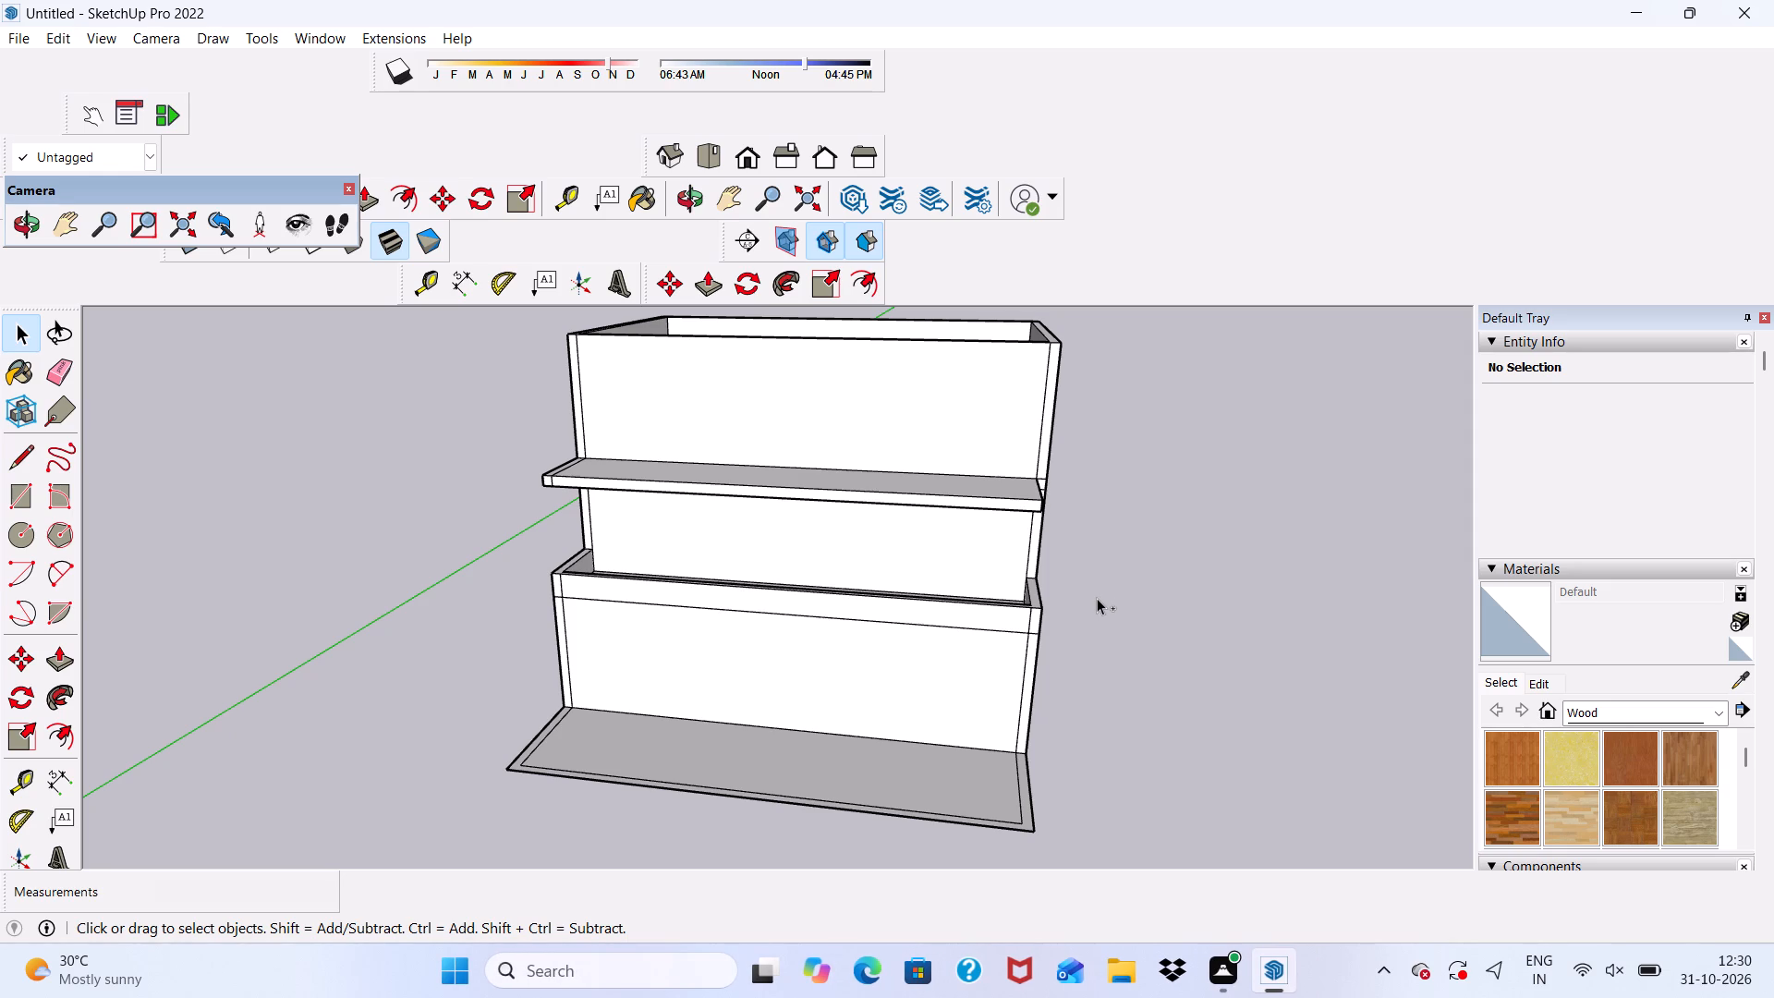
Undo further to before the projecting slab, top-storey walls, terrace parapet and set-back second-storey walls, back to the flat first-storey roof.
{"action": "key", "text": "ctrl+z"}
{"action": "key", "text": "ctrl+z"}
{"action": "key", "text": "ctrl+z"}
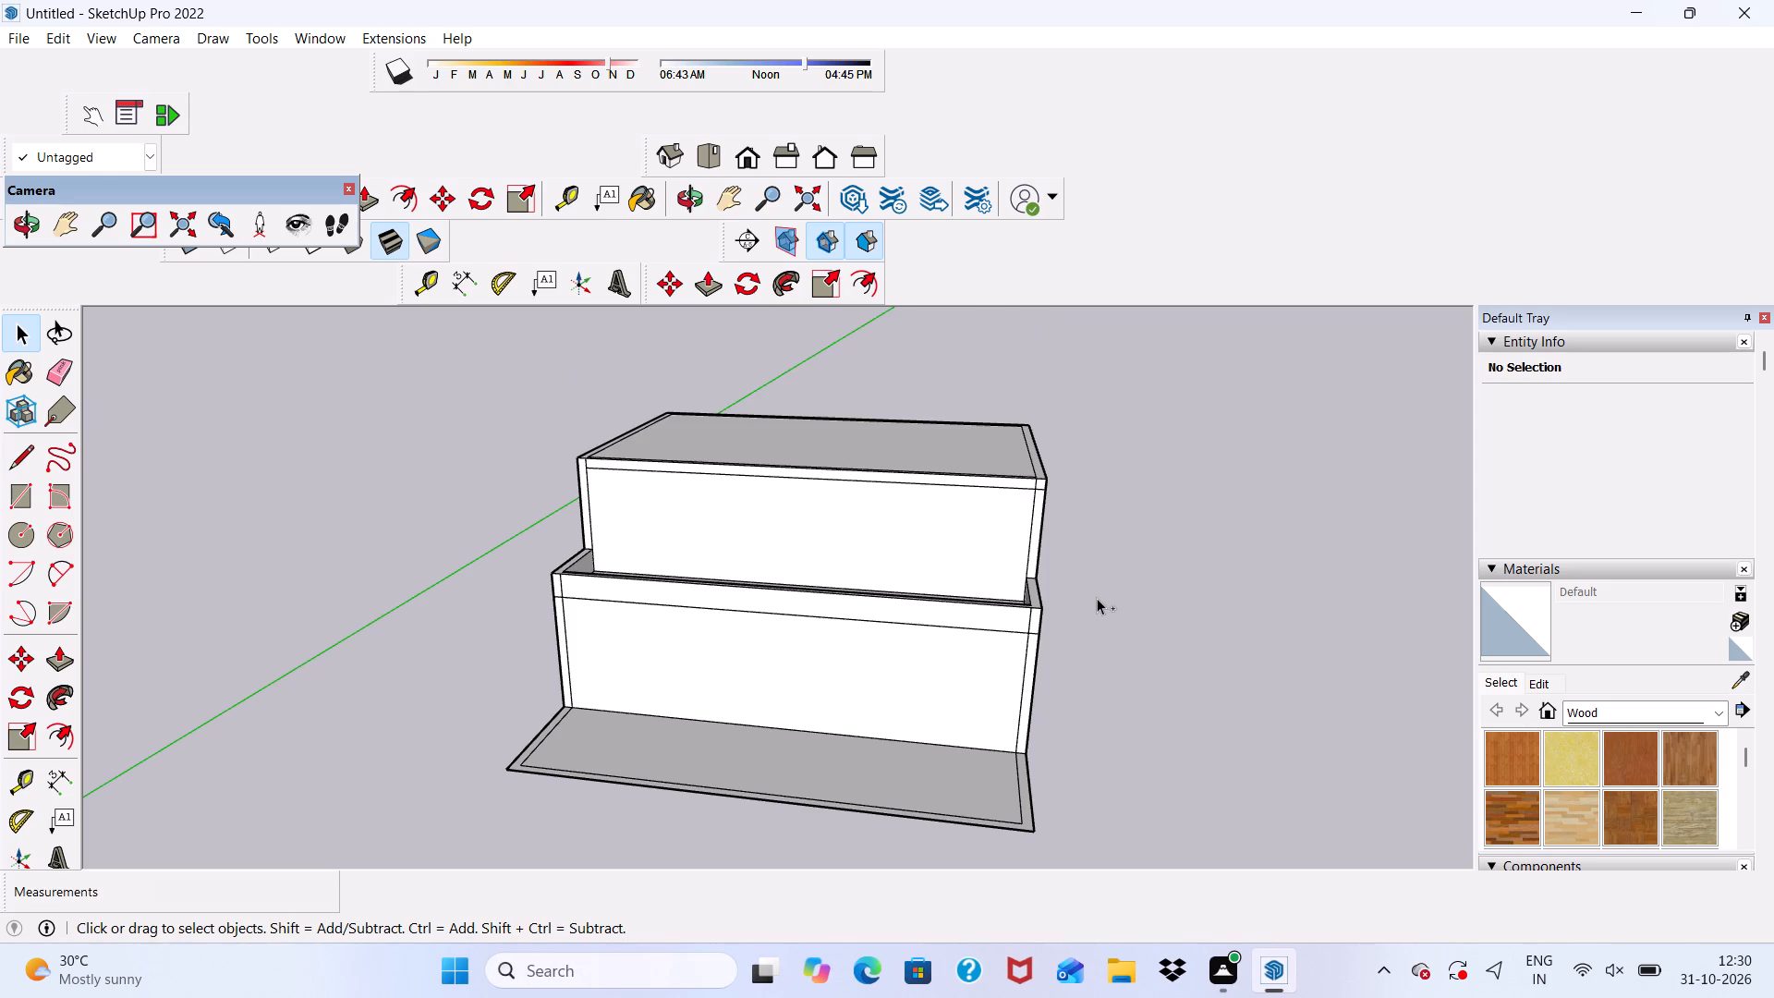
{"action": "key", "text": "ctrl+z"}
{"action": "key", "text": "ctrl+z"}
{"action": "left_click", "coordinate": [1097, 598], "text": "ctrl"}
{"action": "key", "text": "ctrl+z"}
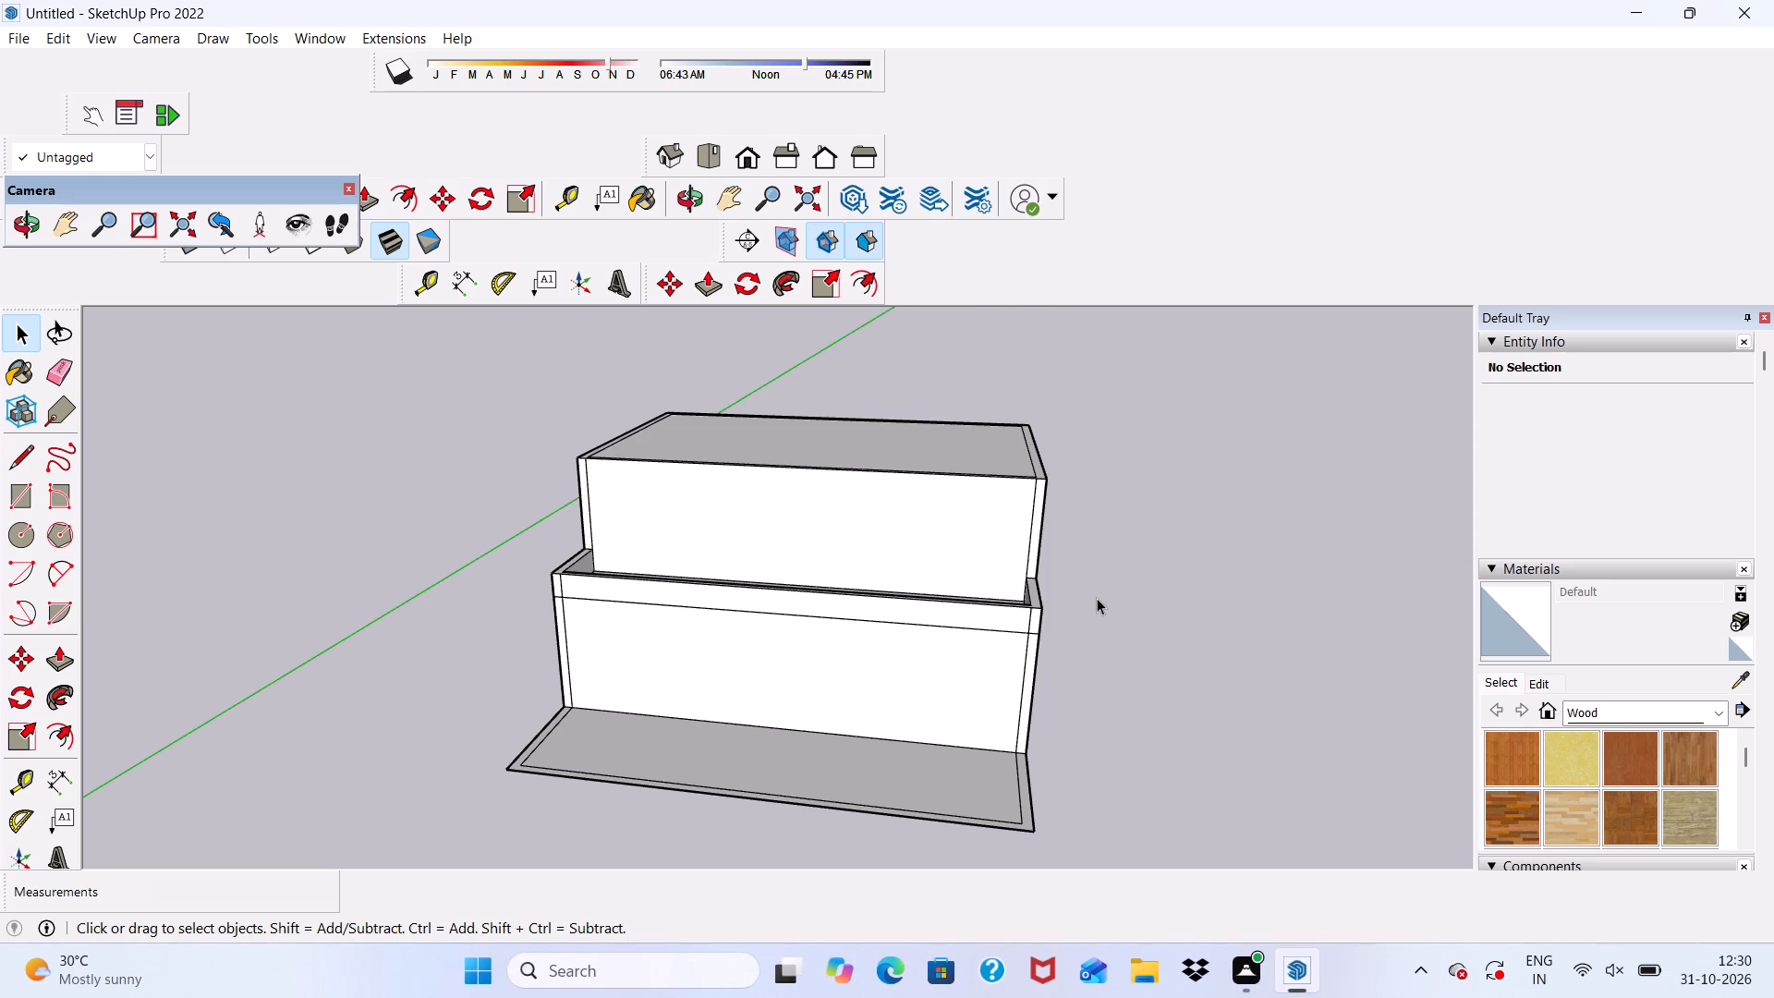
{"action": "key", "text": "ctrl+z"}
{"action": "key", "text": "ctrl+z"}
{"action": "key", "text": "ctrl+z"}
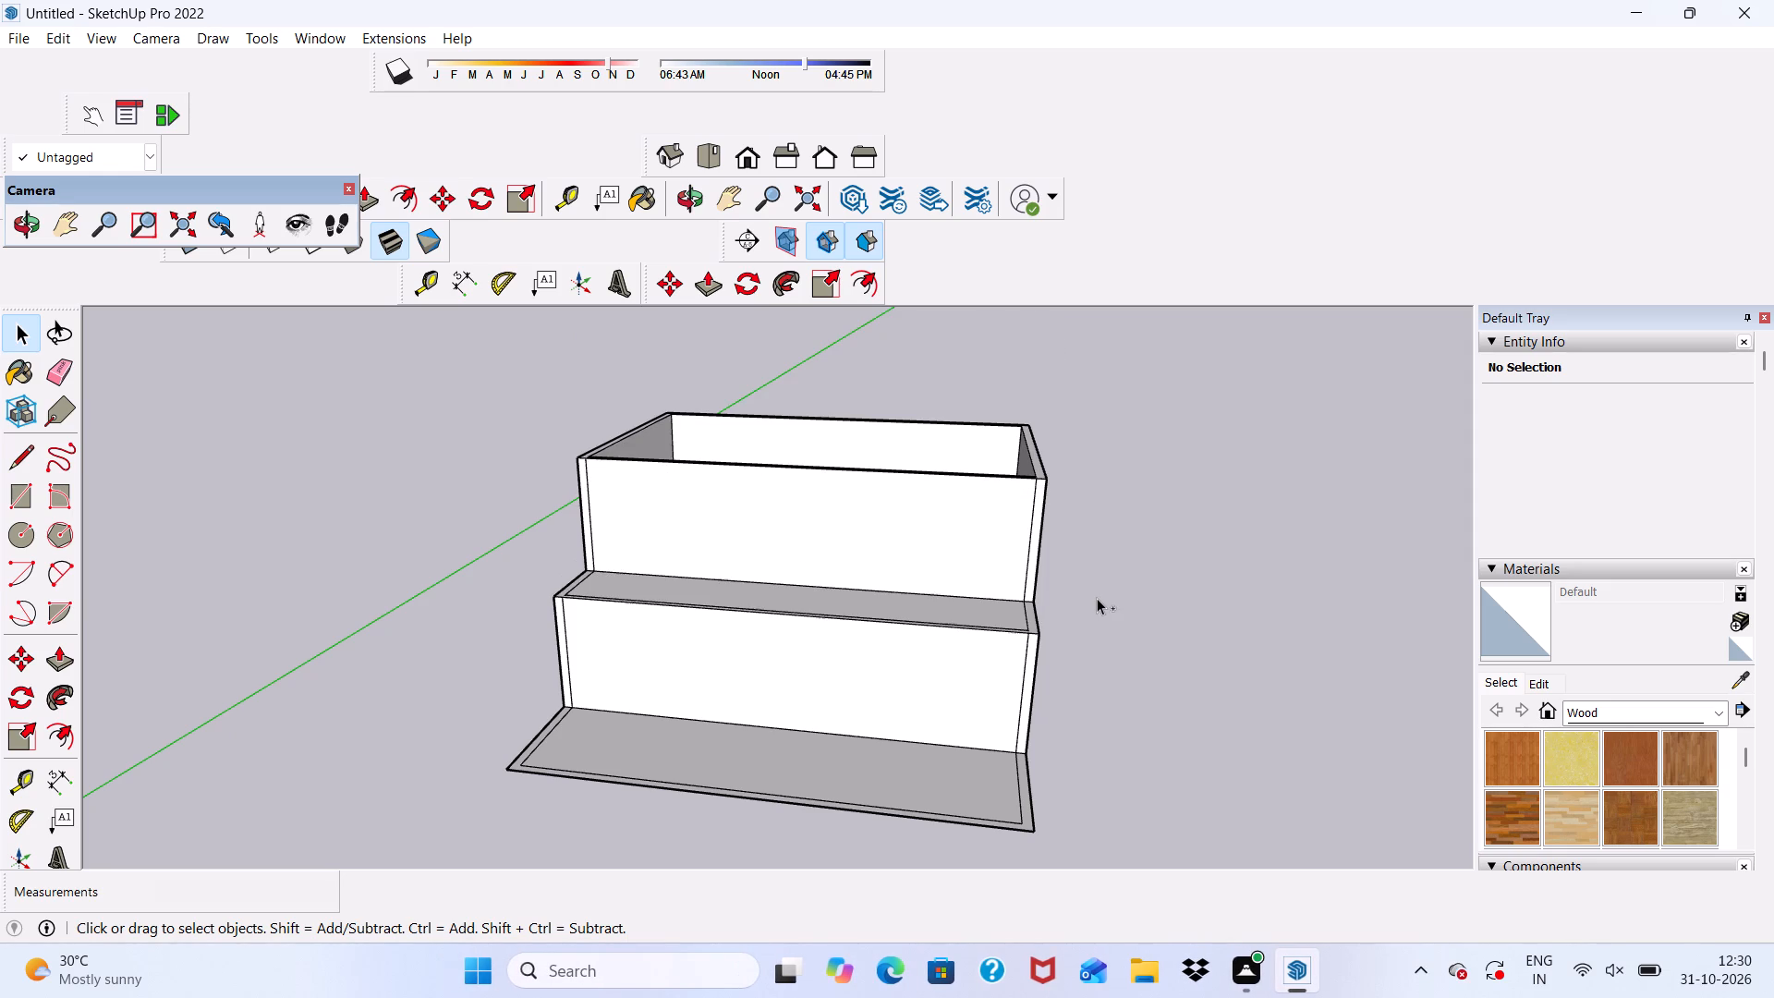
{"action": "key", "text": "ctrl+z"}
{"action": "key", "text": "ctrl+z"}
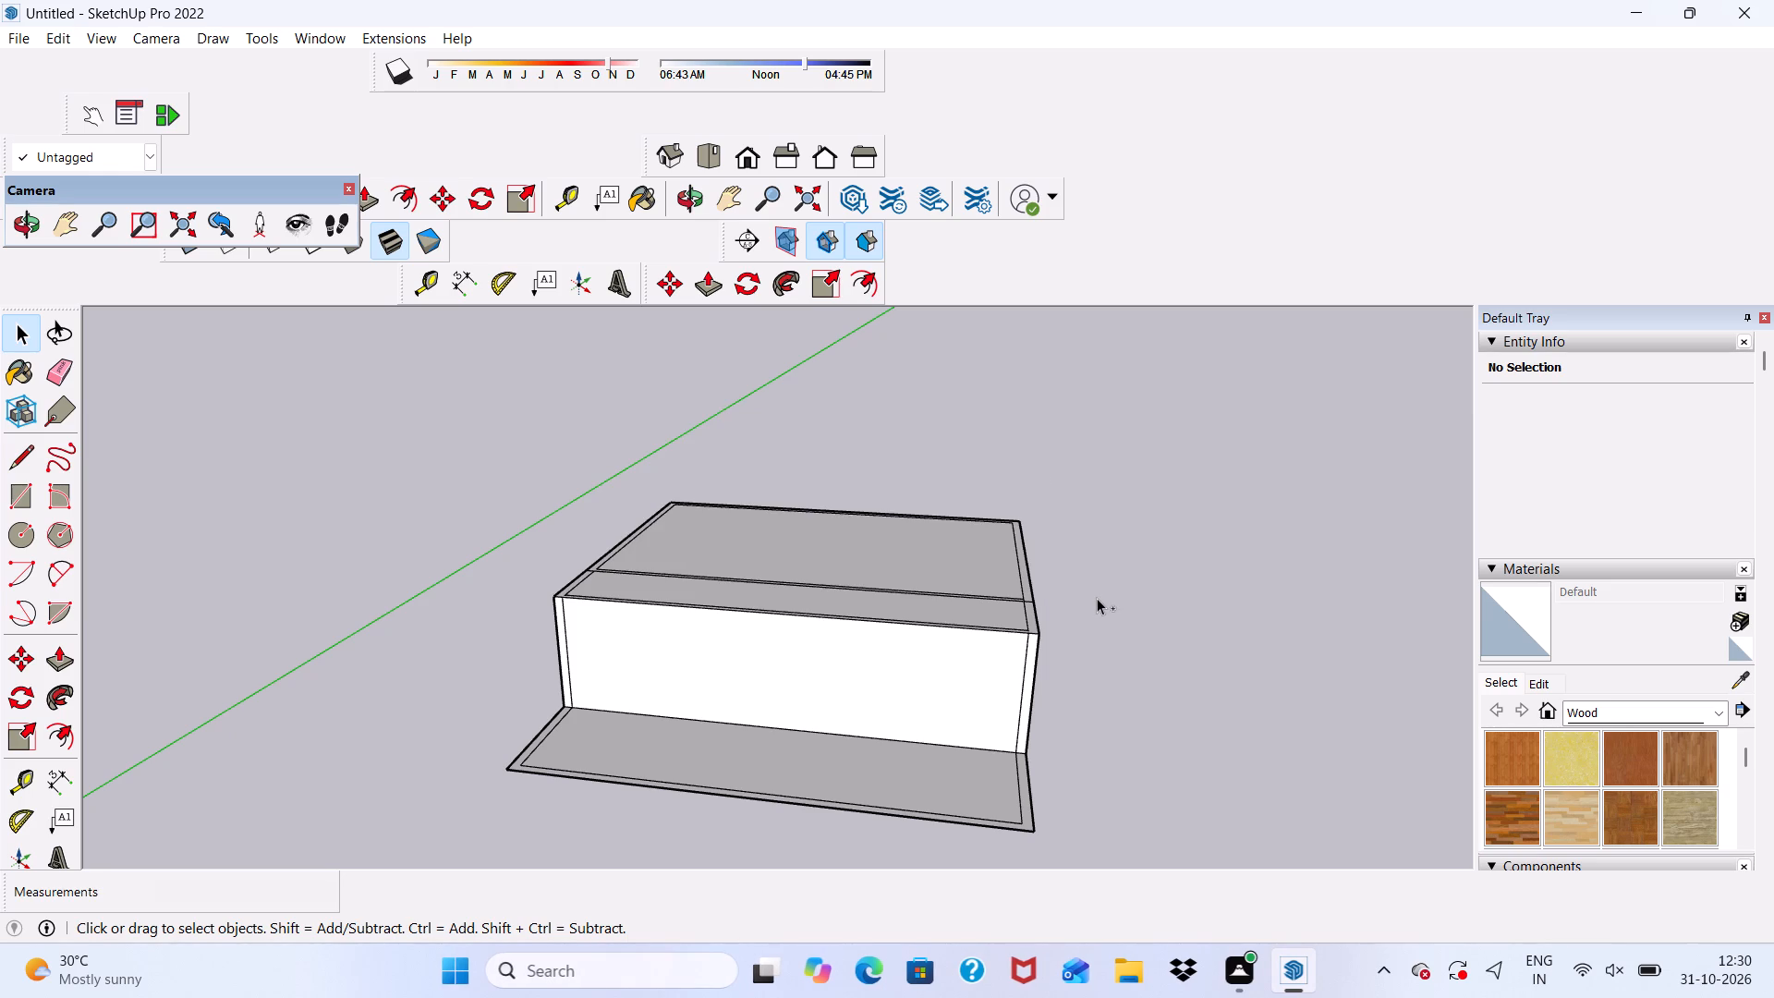
Undo the set-back dividing lines on the first-storey roof, back to the dashed guide line.
{"action": "key", "text": "ctrl+z"}
{"action": "left_click", "coordinate": [1097, 598], "text": "ctrl"}
{"action": "key", "text": "ctrl+z"}
{"action": "double_click", "coordinate": [1097, 598], "text": "ctrl"}
{"action": "key", "text": "ctrl+z"}
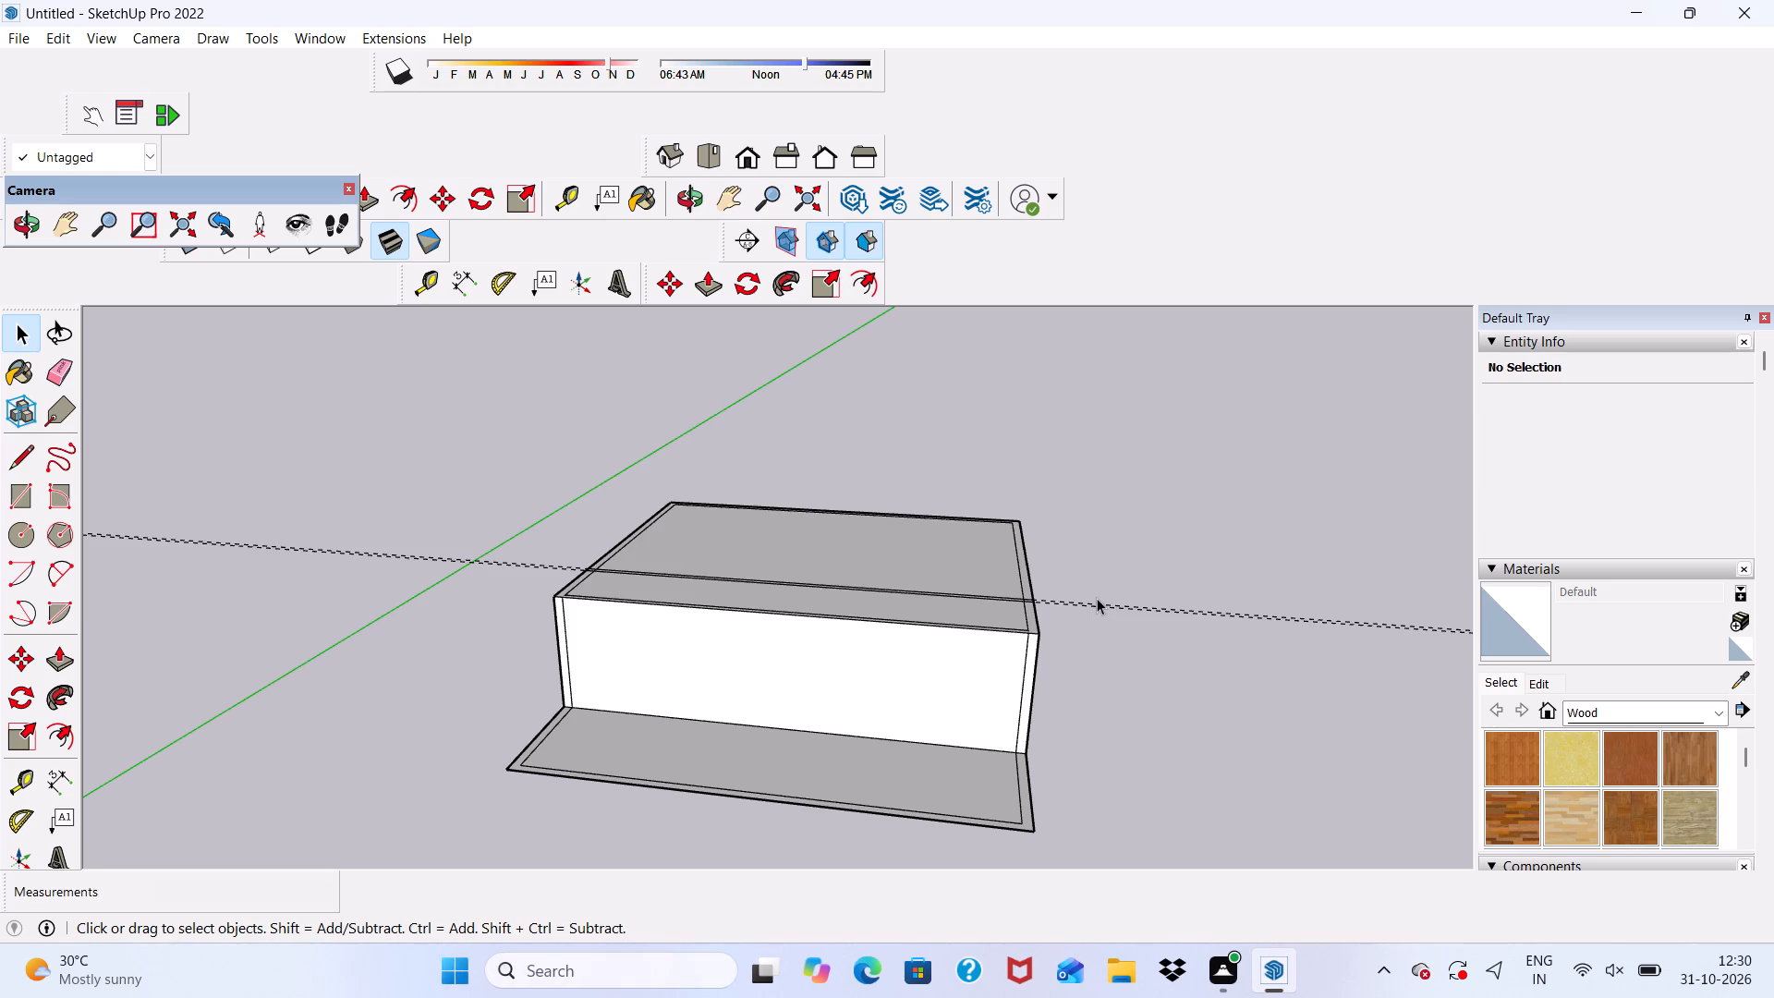
{"action": "key", "text": "ctrl+z"}
{"action": "key", "text": "ctrl+z"}
{"action": "right_click", "coordinate": [1097, 598], "text": "ctrl"}
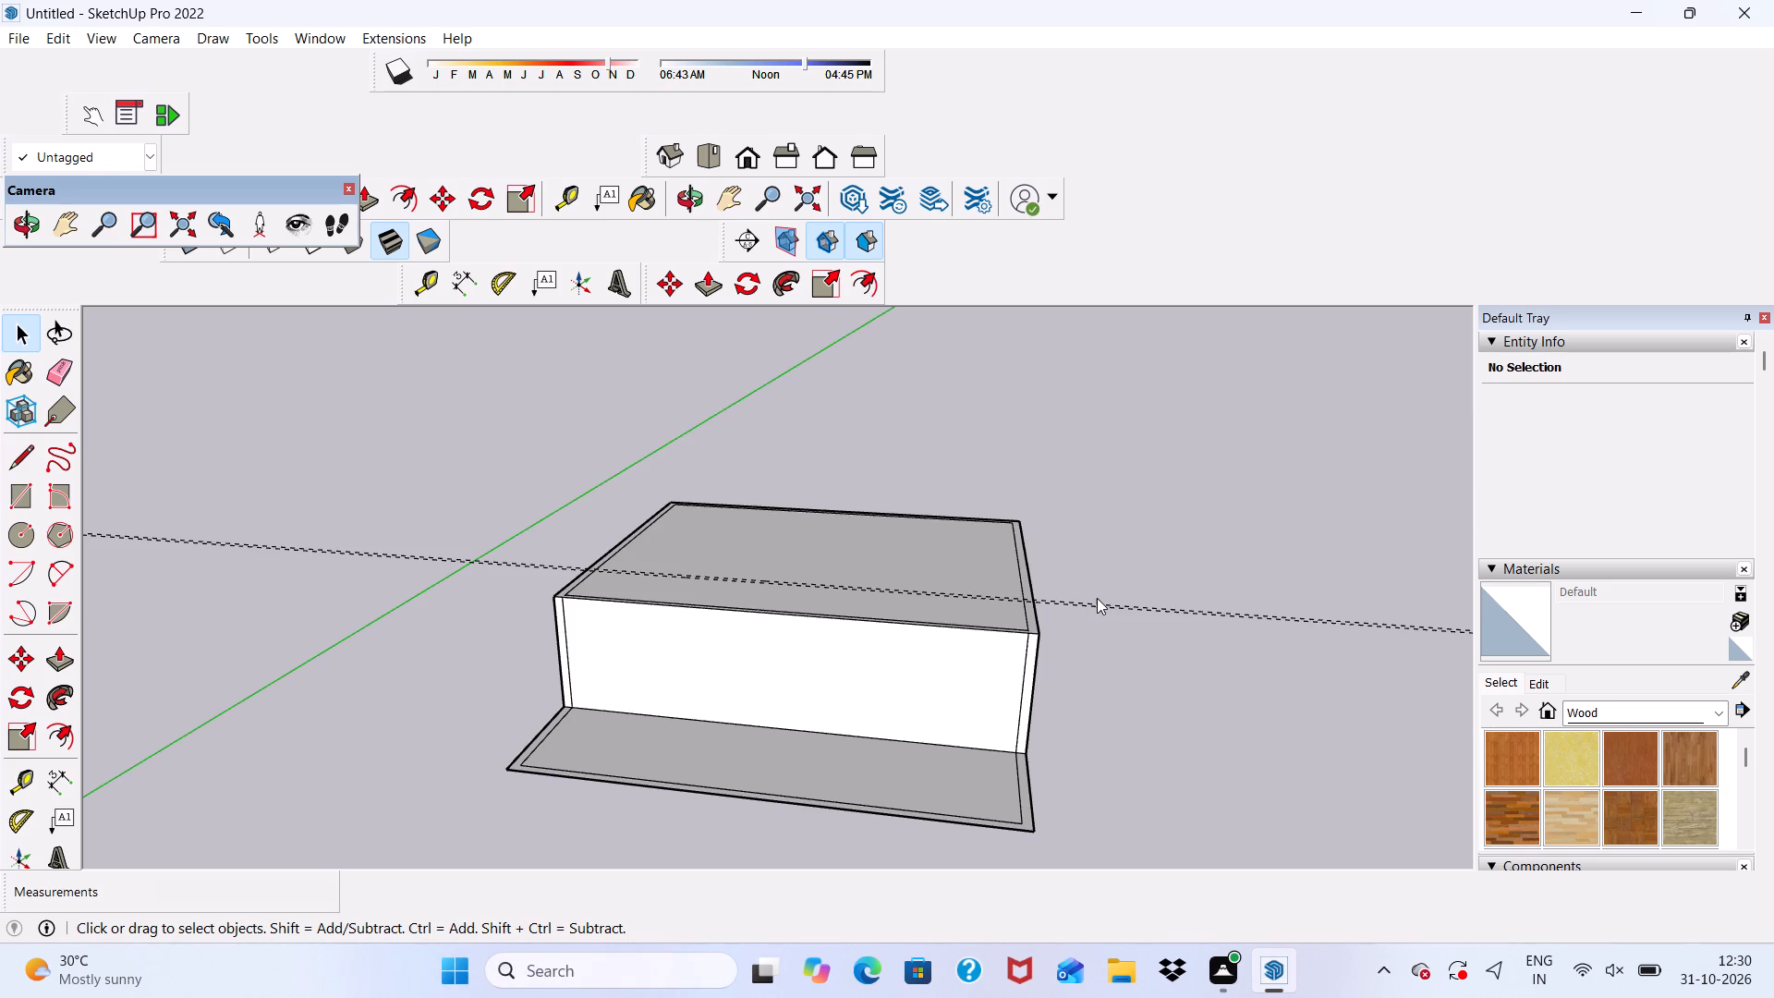
{"action": "key", "text": "ctrl+z"}
{"action": "key", "text": "ctrl+z"}
{"action": "double_click", "coordinate": [1097, 598]}
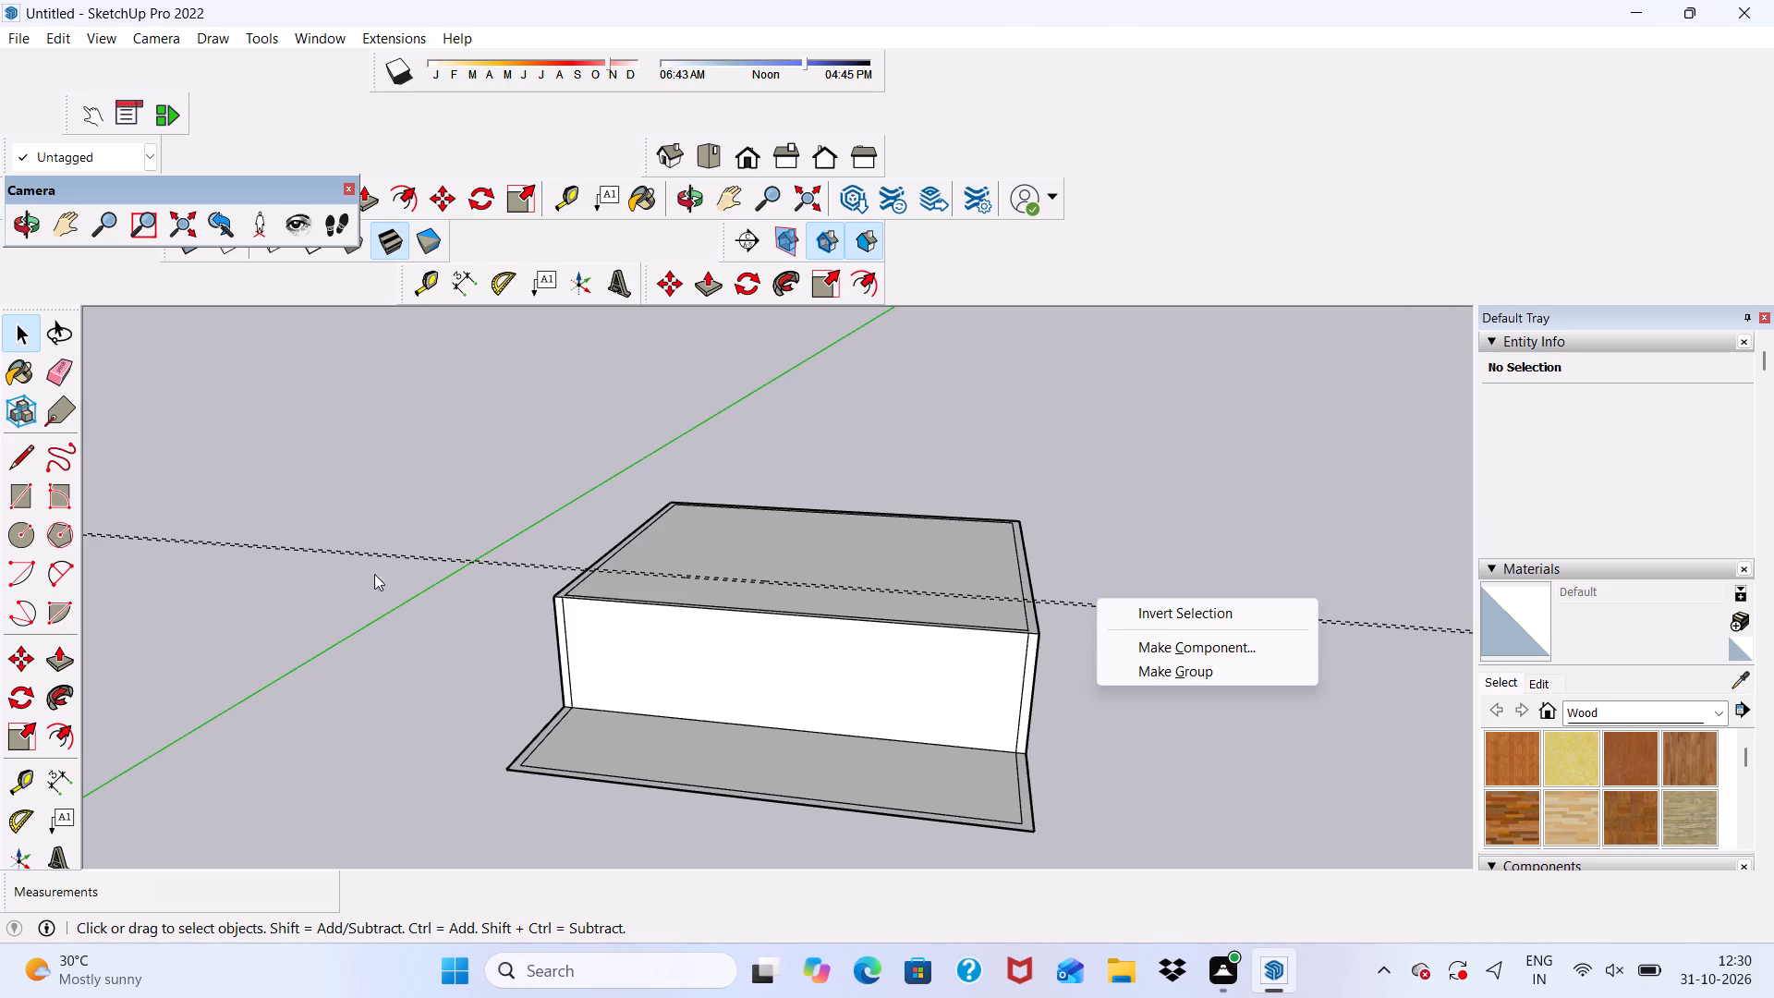
Erase the dashed guide line crossing the first-storey roof.
{"action": "left_click_drag", "start_coordinate": [49, 373], "coordinate": [116, 400]}
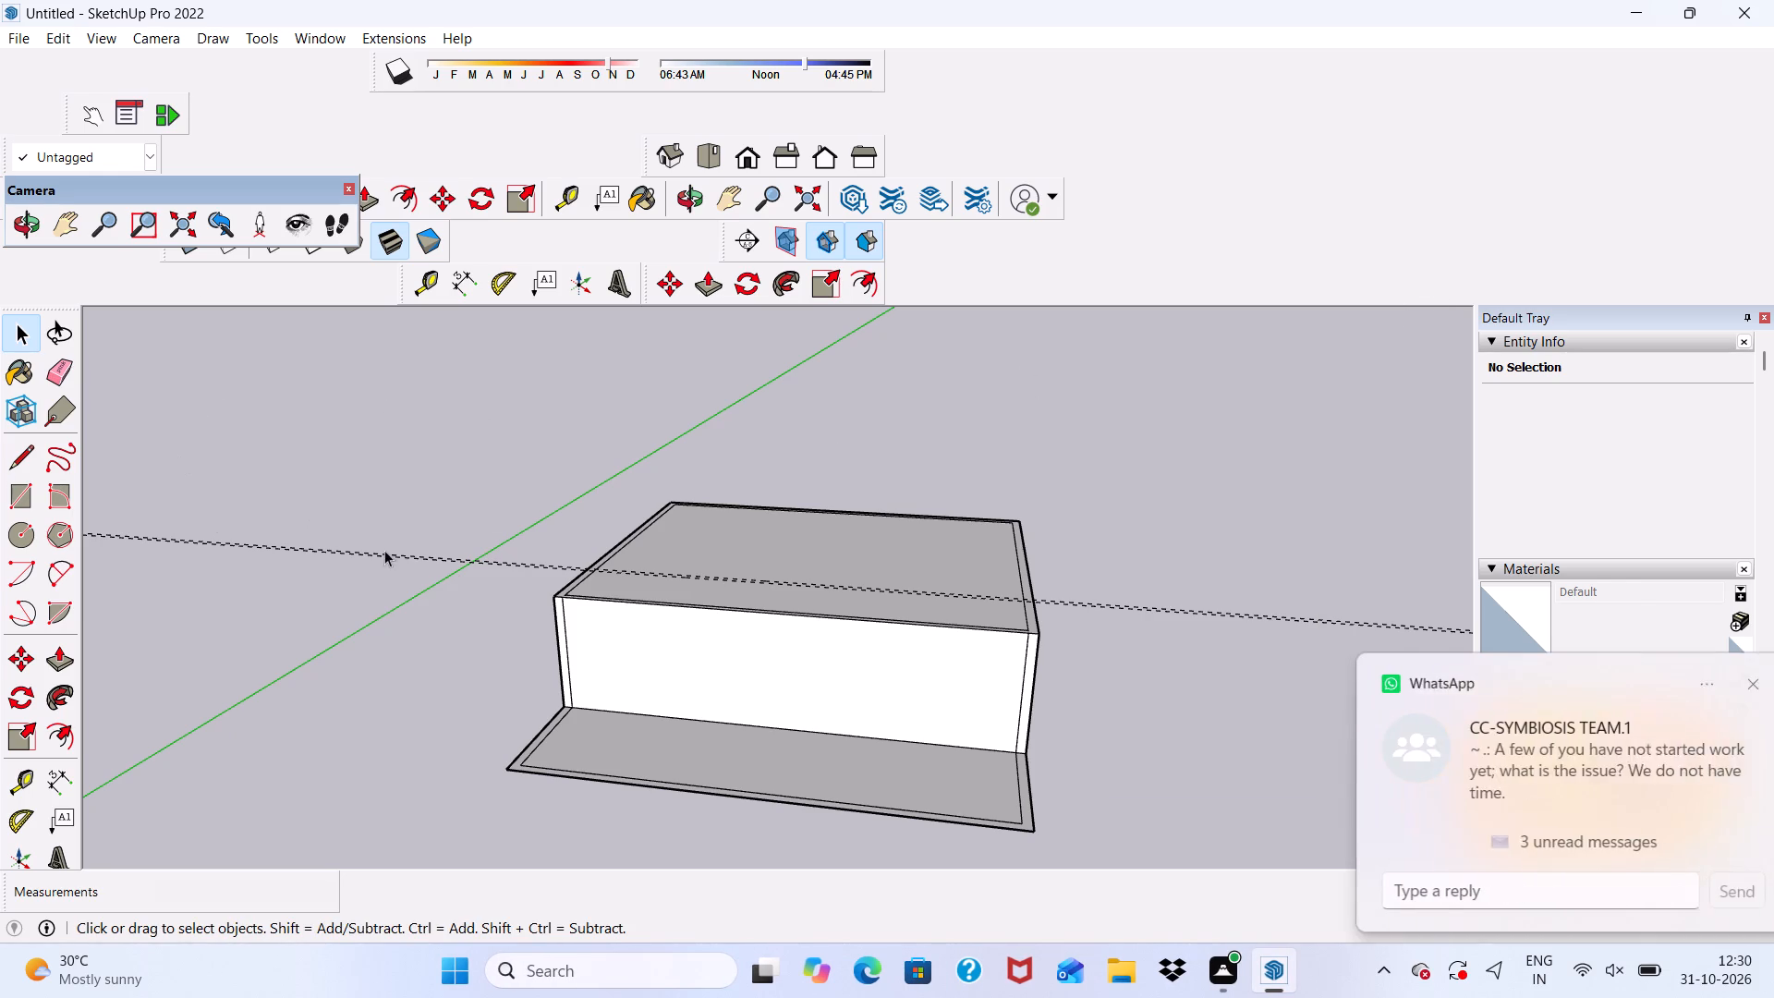
{"action": "left_click", "coordinate": [56, 378]}
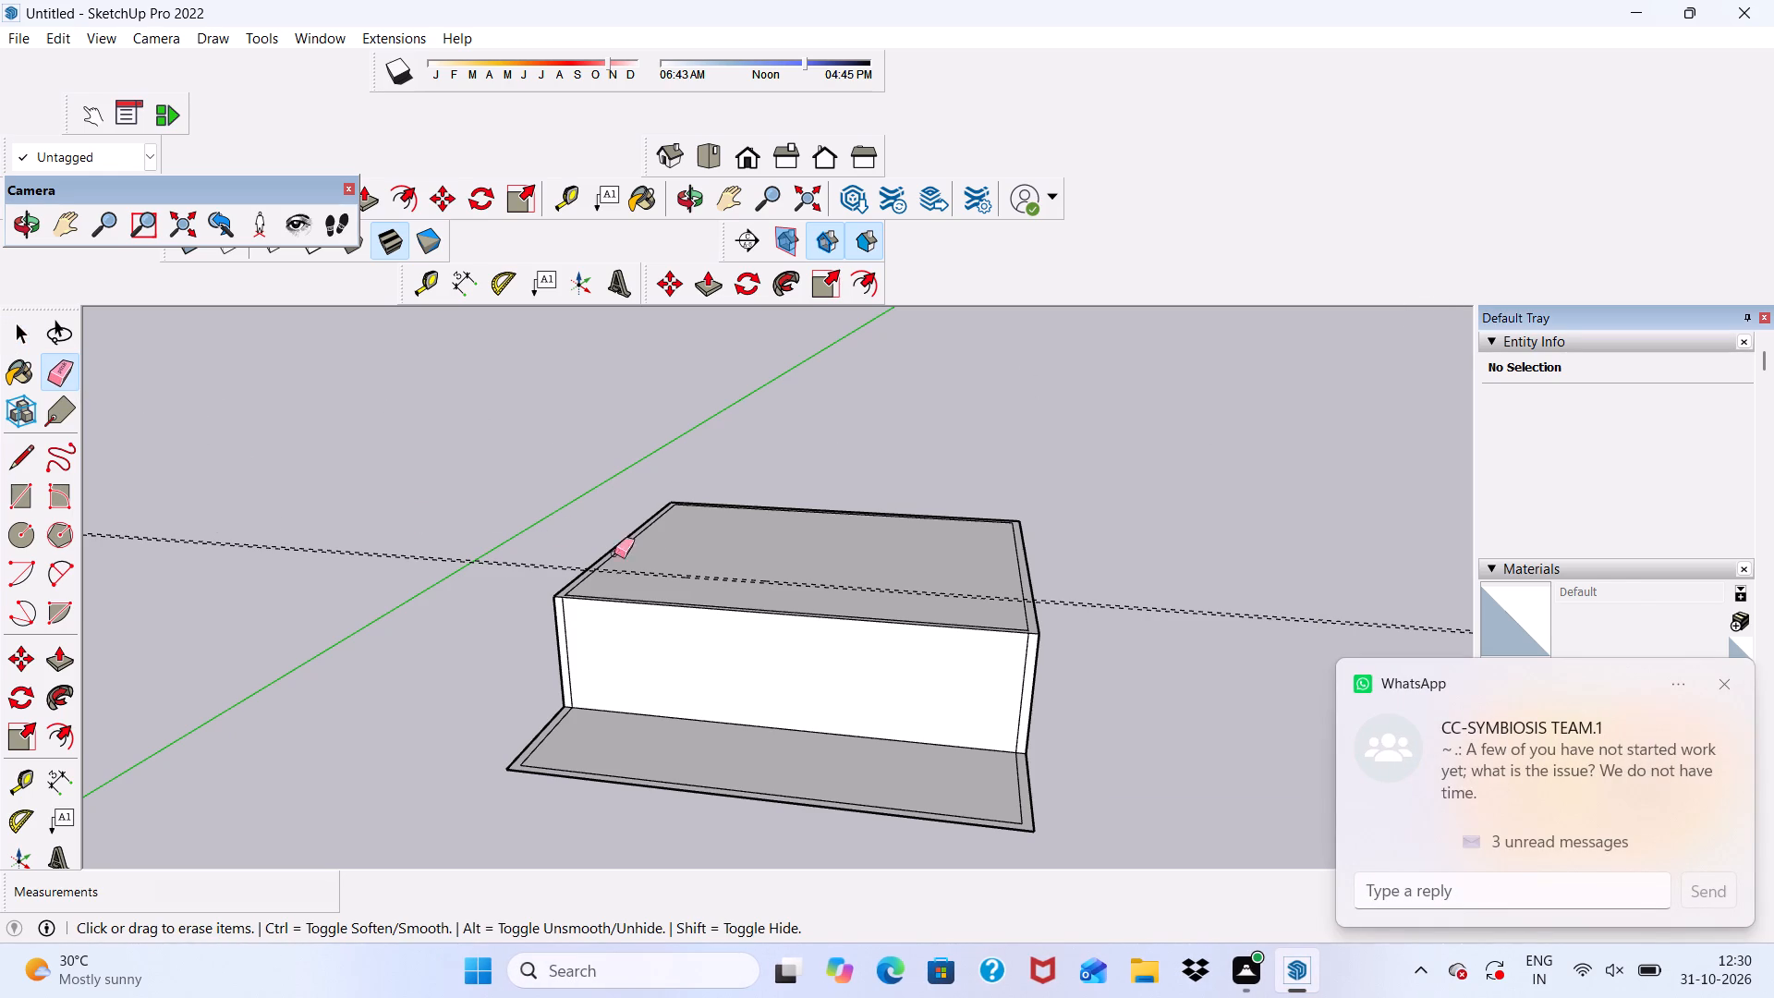
{"action": "left_click_drag", "start_coordinate": [668, 577], "coordinate": [692, 567]}
Push/Pull the wall-outline ring around the first-storey roof up 10' to form full-footprint second-storey walls.
{"action": "scroll", "coordinate": [636, 522], "scroll_direction": "down", "scroll_amount": 4}
{"action": "middle_click_drag", "start_coordinate": [617, 564], "coordinate": [728, 686]}
{"action": "scroll", "coordinate": [577, 581], "scroll_direction": "up", "scroll_amount": 17}
{"action": "key", "text": "space"}
{"action": "left_click", "coordinate": [589, 670]}
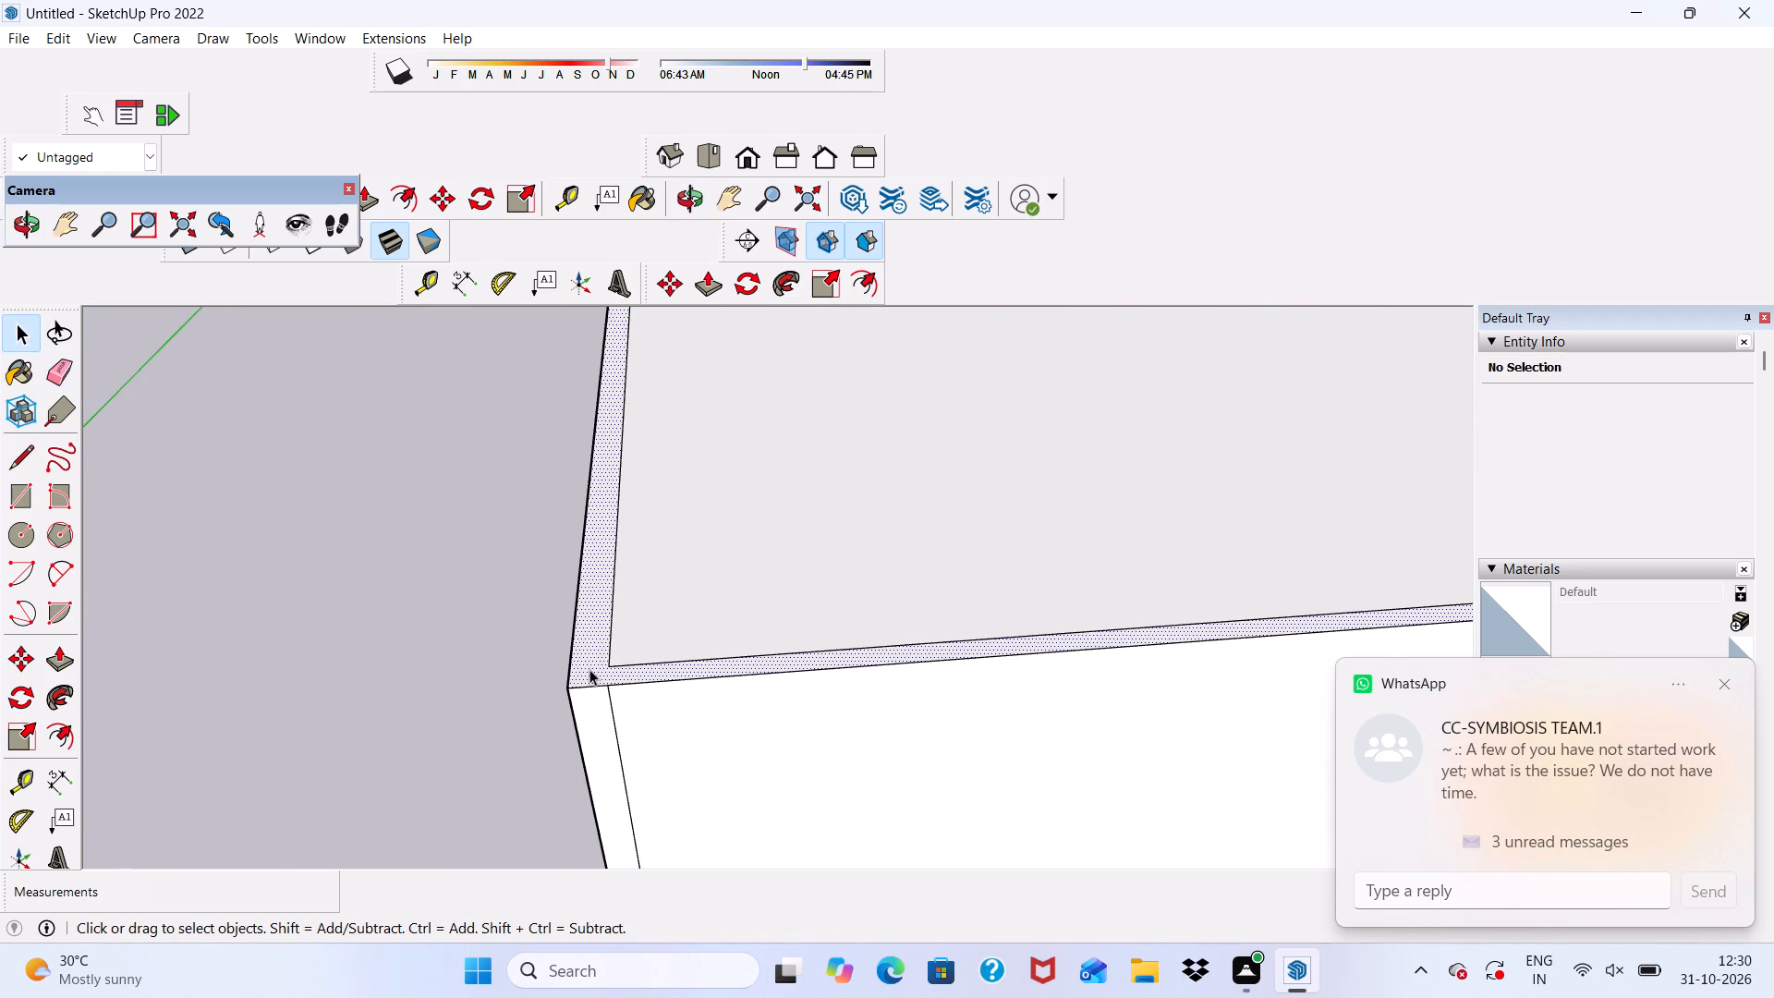
{"action": "left_click", "coordinate": [724, 278]}
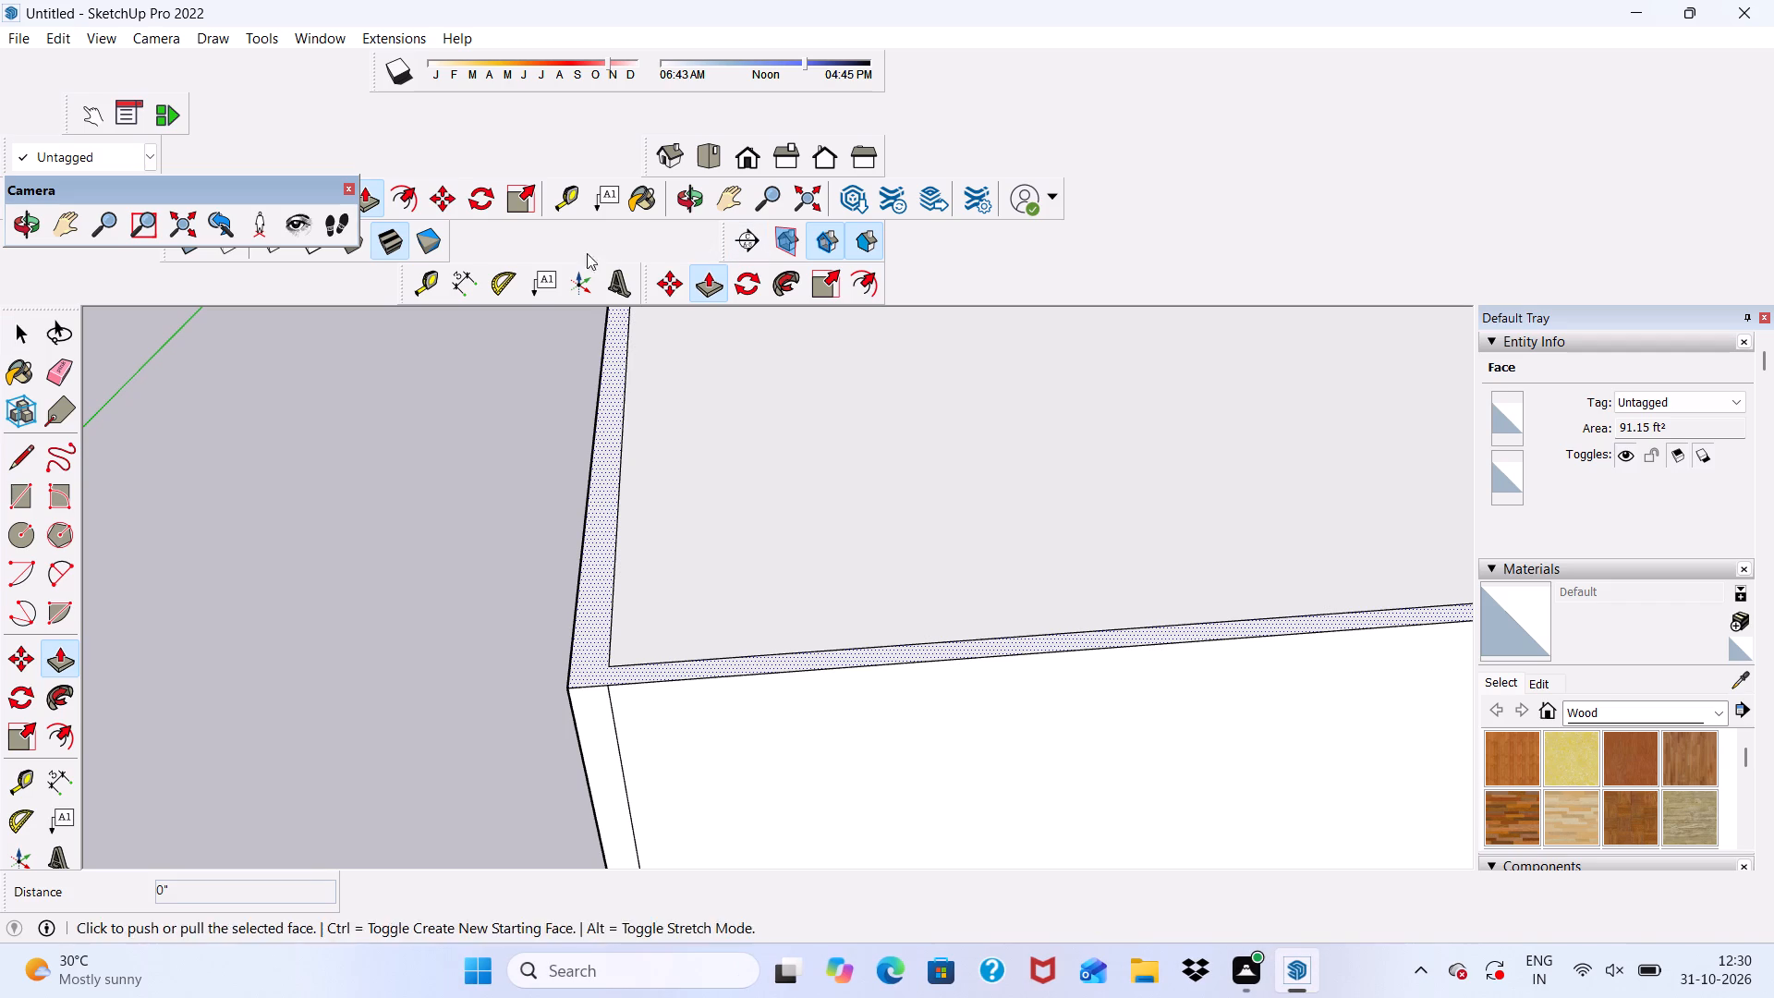
{"action": "left_click", "coordinate": [721, 275]}
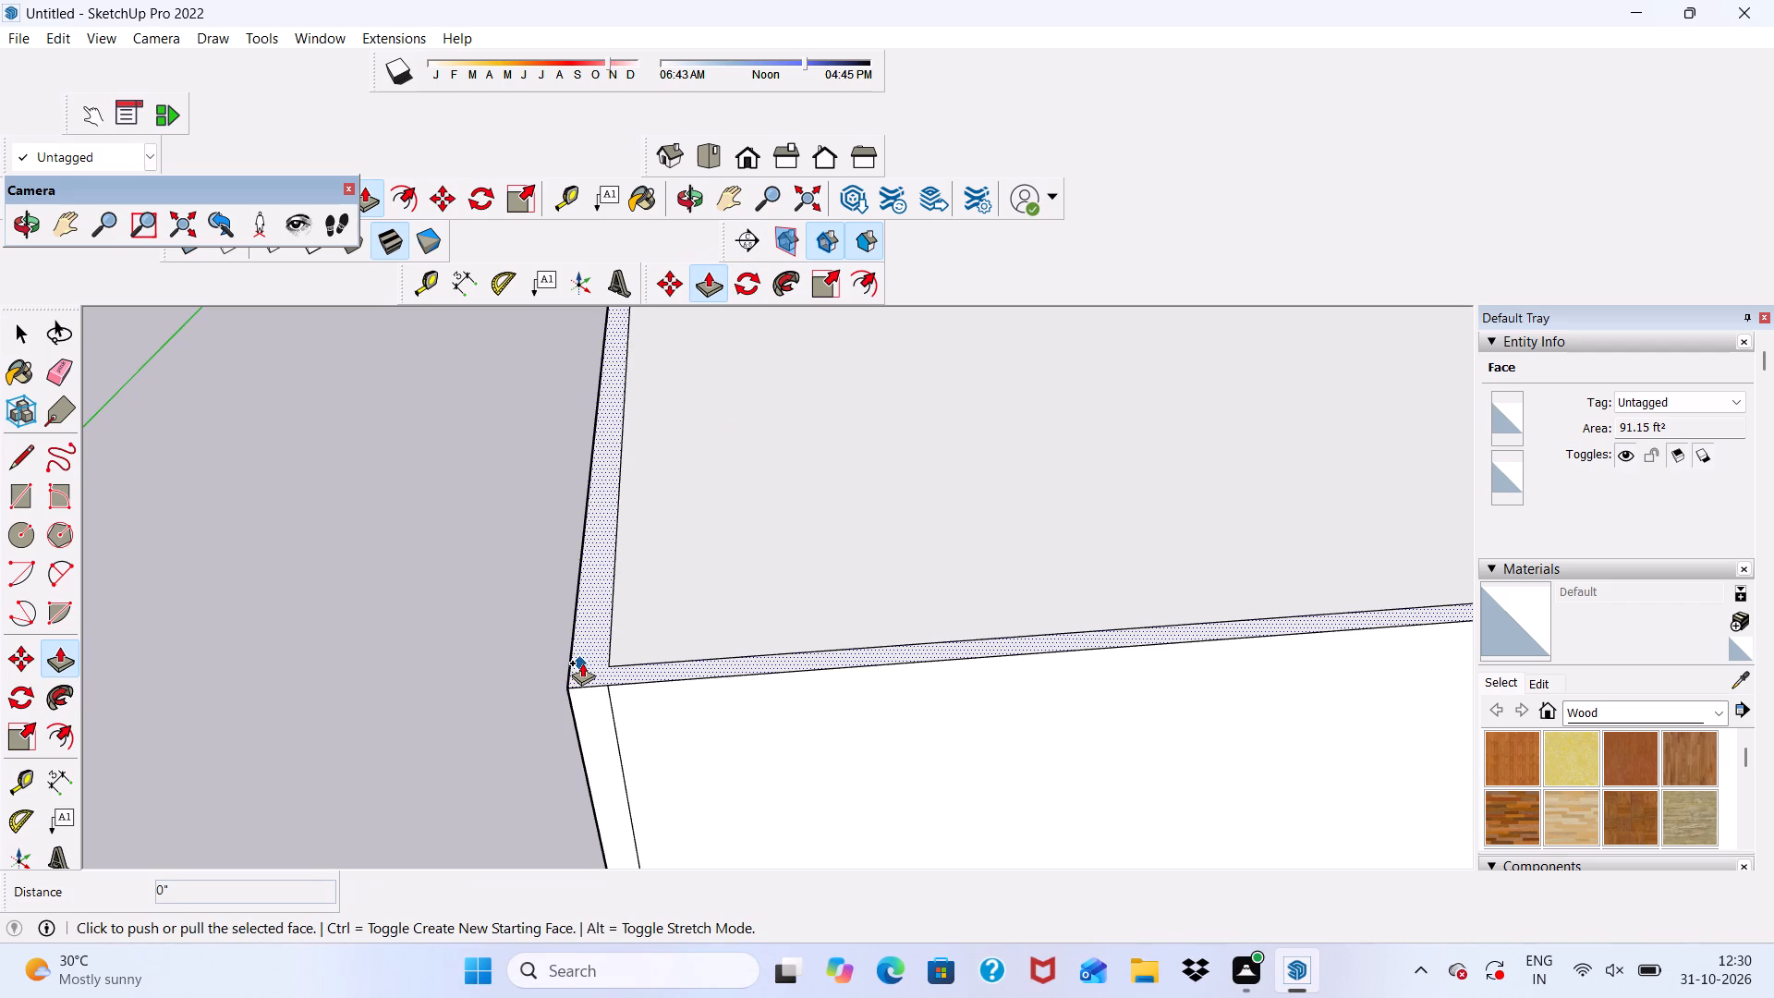
{"action": "left_click", "coordinate": [585, 661]}
{"action": "type", "text": "10'"}
{"action": "key", "text": "Return"}
Examine the raised second-storey walls from above and from the front and side.
{"action": "scroll", "coordinate": [541, 484], "scroll_direction": "down", "scroll_amount": 6}
{"action": "scroll", "coordinate": [494, 698], "scroll_direction": "down", "scroll_amount": 4}
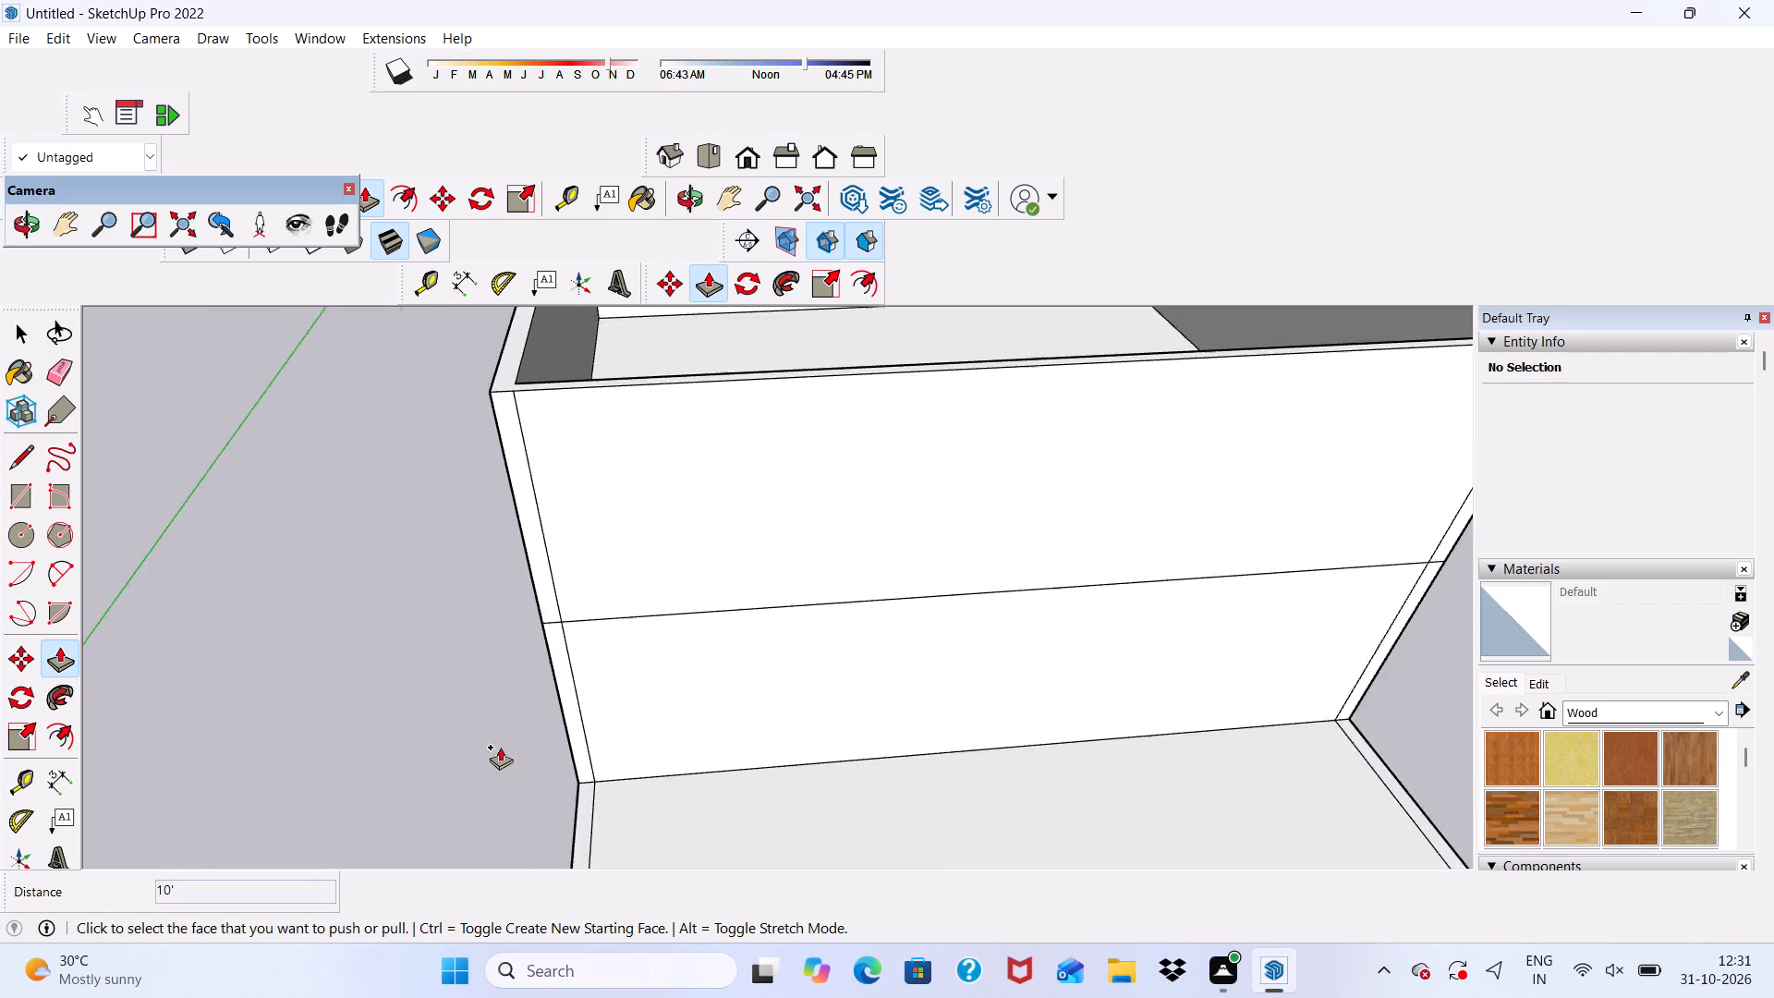
{"action": "scroll", "coordinate": [500, 747], "scroll_direction": "down", "scroll_amount": 4}
{"action": "middle_click_drag", "start_coordinate": [617, 690], "coordinate": [491, 736]}
{"action": "scroll", "coordinate": [494, 517], "scroll_direction": "up", "scroll_amount": 11}
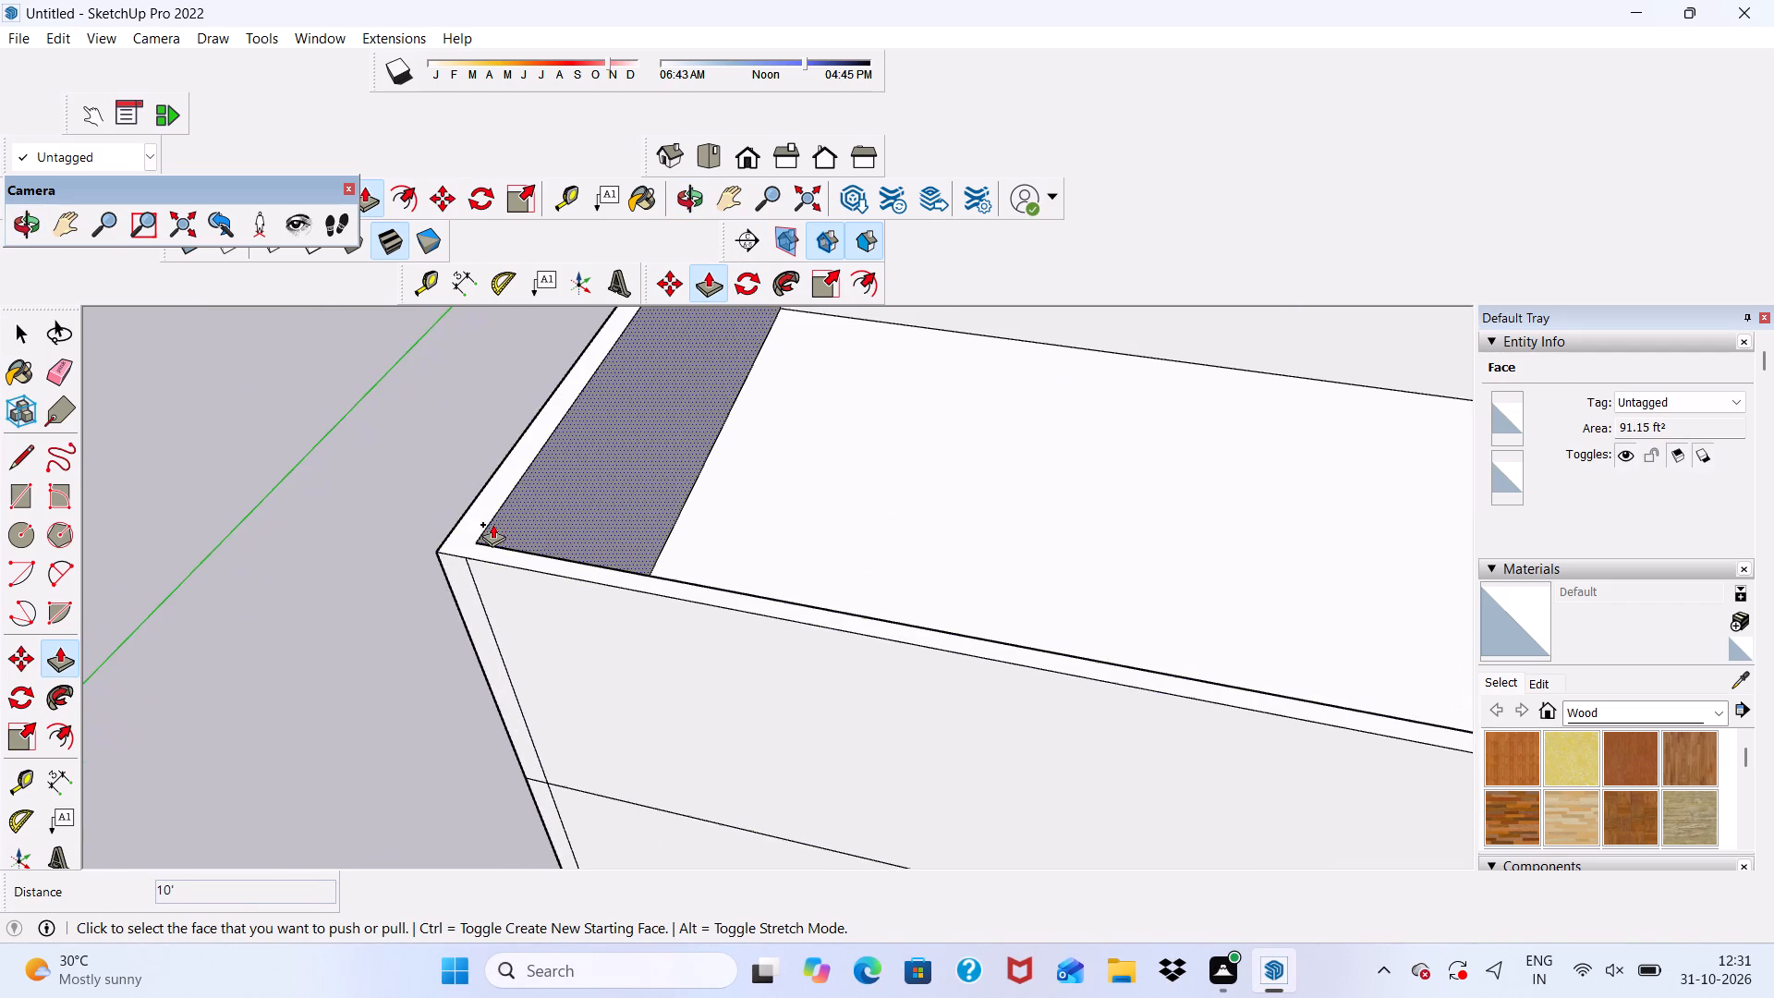
{"action": "scroll", "coordinate": [473, 533], "scroll_direction": "up", "scroll_amount": 1}
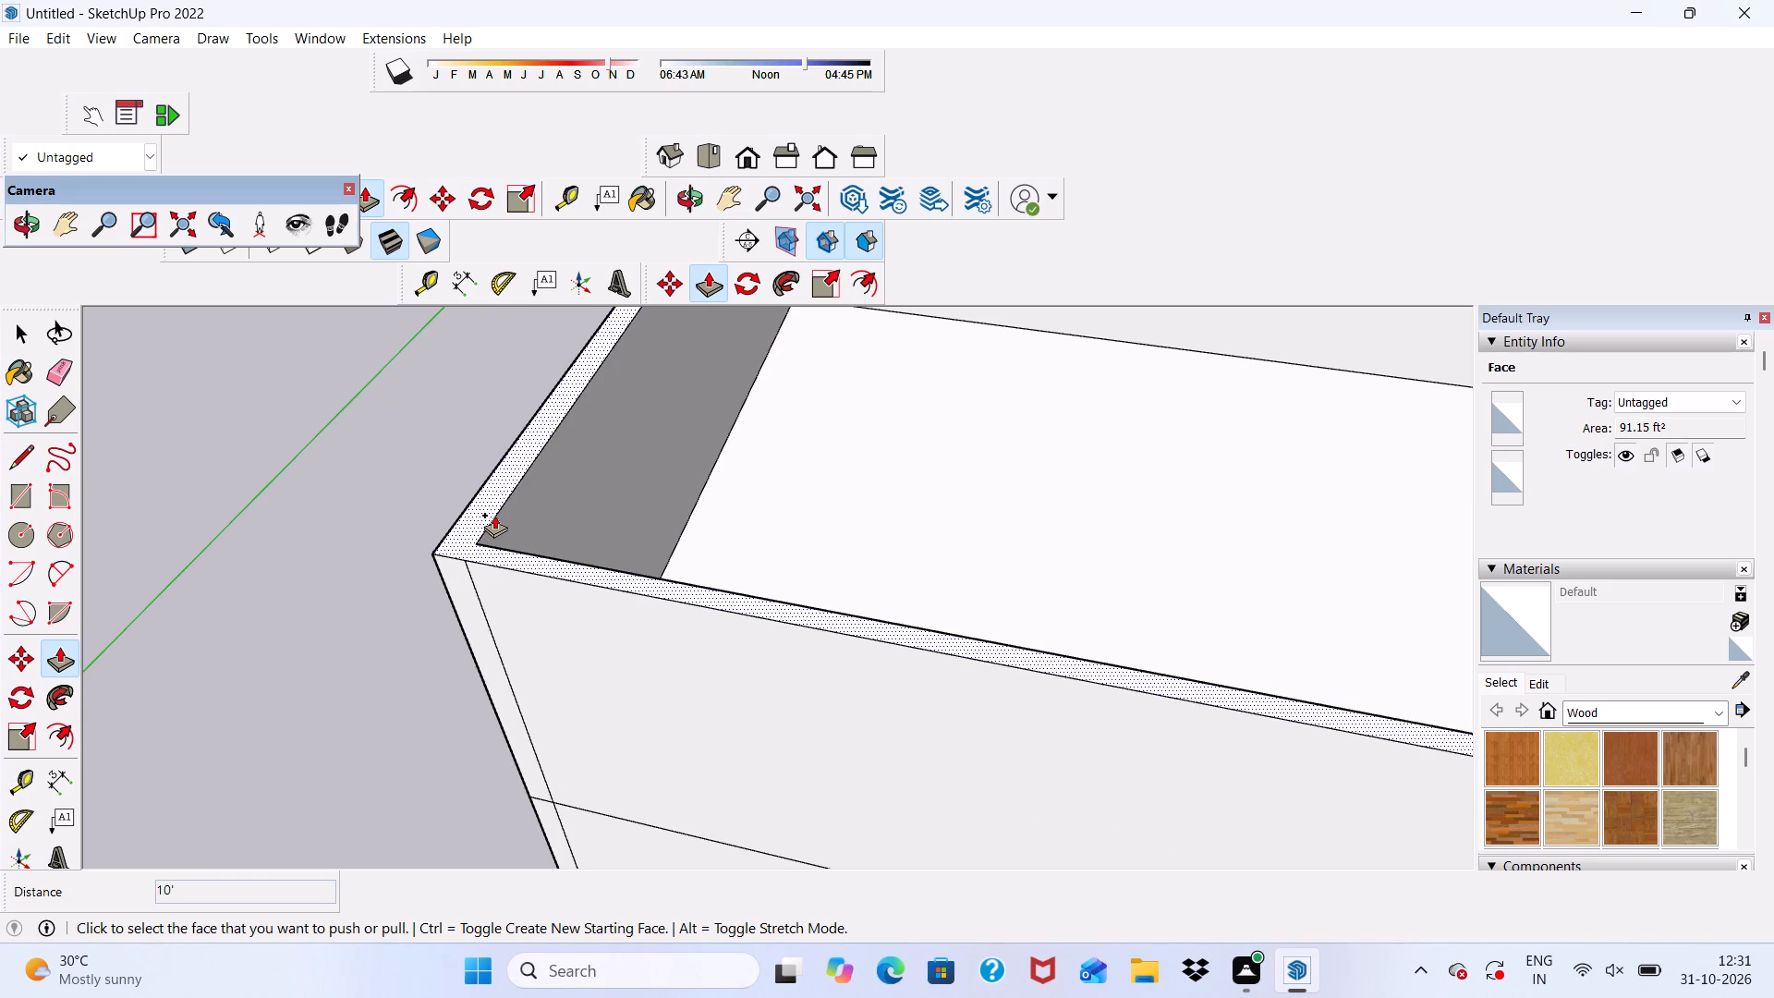
{"action": "scroll", "coordinate": [499, 521], "scroll_direction": "down", "scroll_amount": 5}
{"action": "middle_click_drag", "start_coordinate": [481, 629], "coordinate": [508, 521]}
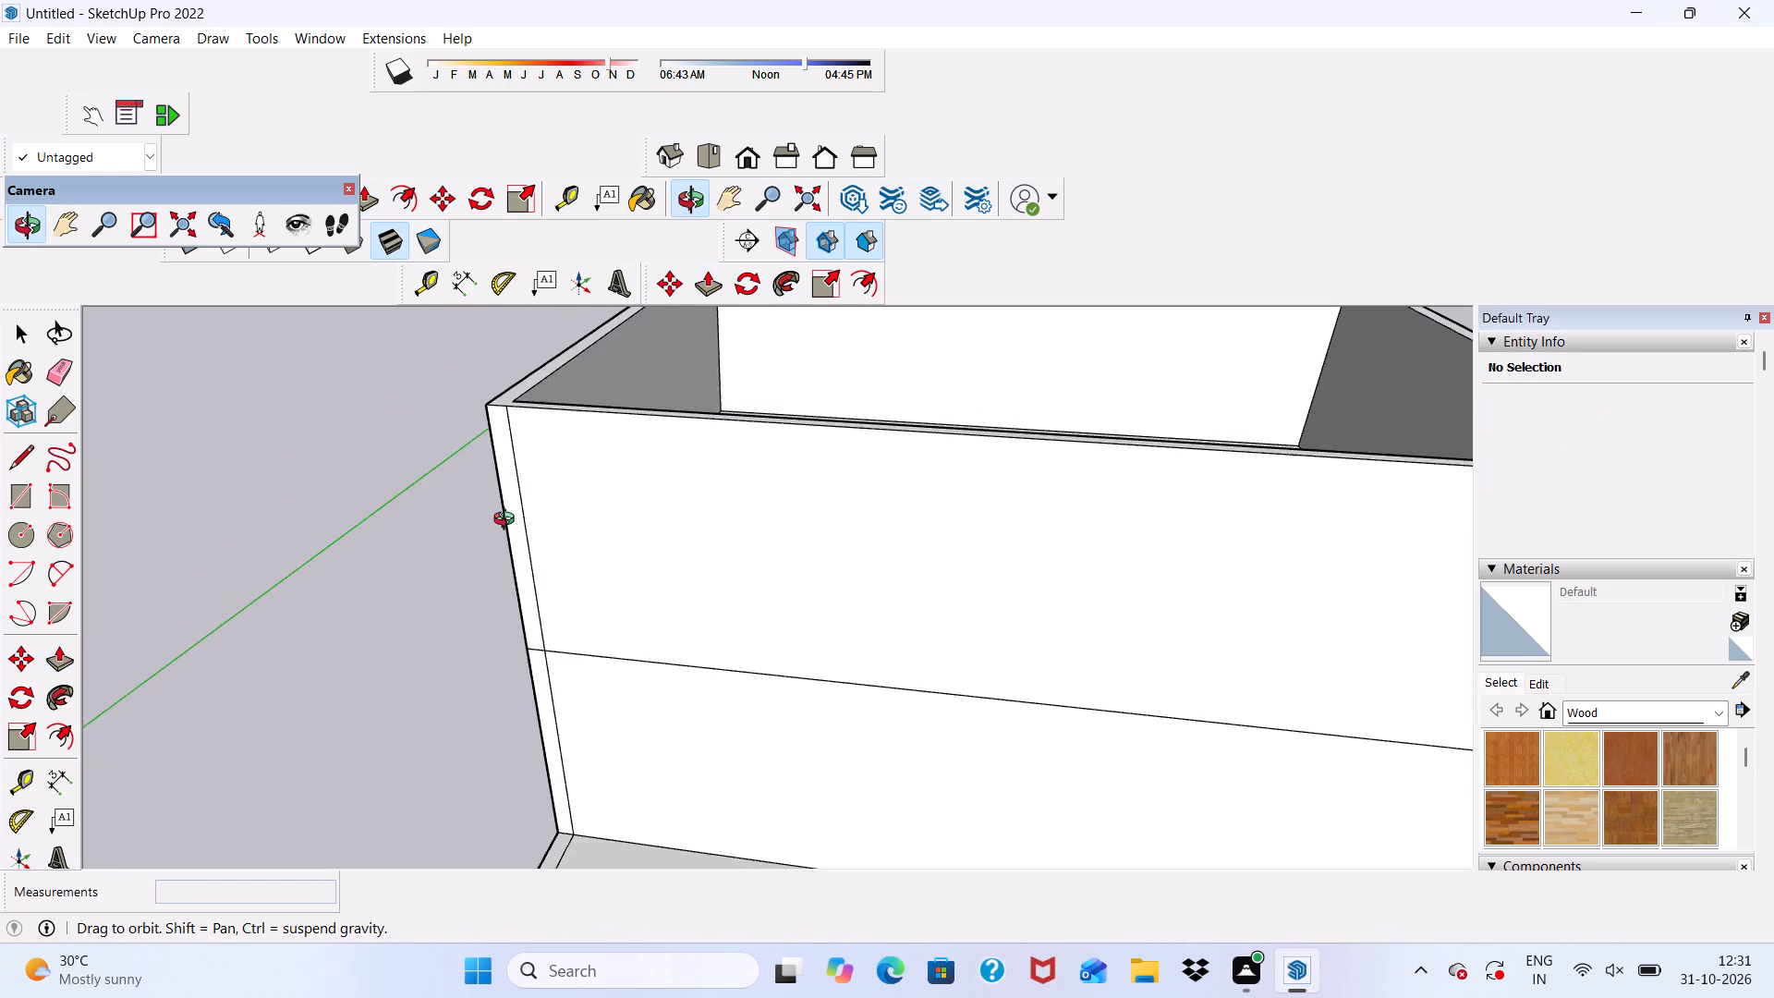
{"action": "middle_click_drag", "start_coordinate": [508, 521], "coordinate": [341, 562]}
{"action": "key", "text": "space"}
{"action": "scroll", "coordinate": [428, 559], "scroll_direction": "down", "scroll_amount": 5}
{"action": "scroll", "coordinate": [508, 627], "scroll_direction": "down", "scroll_amount": 1}
{"action": "middle_click_drag", "start_coordinate": [508, 627], "coordinate": [497, 519]}
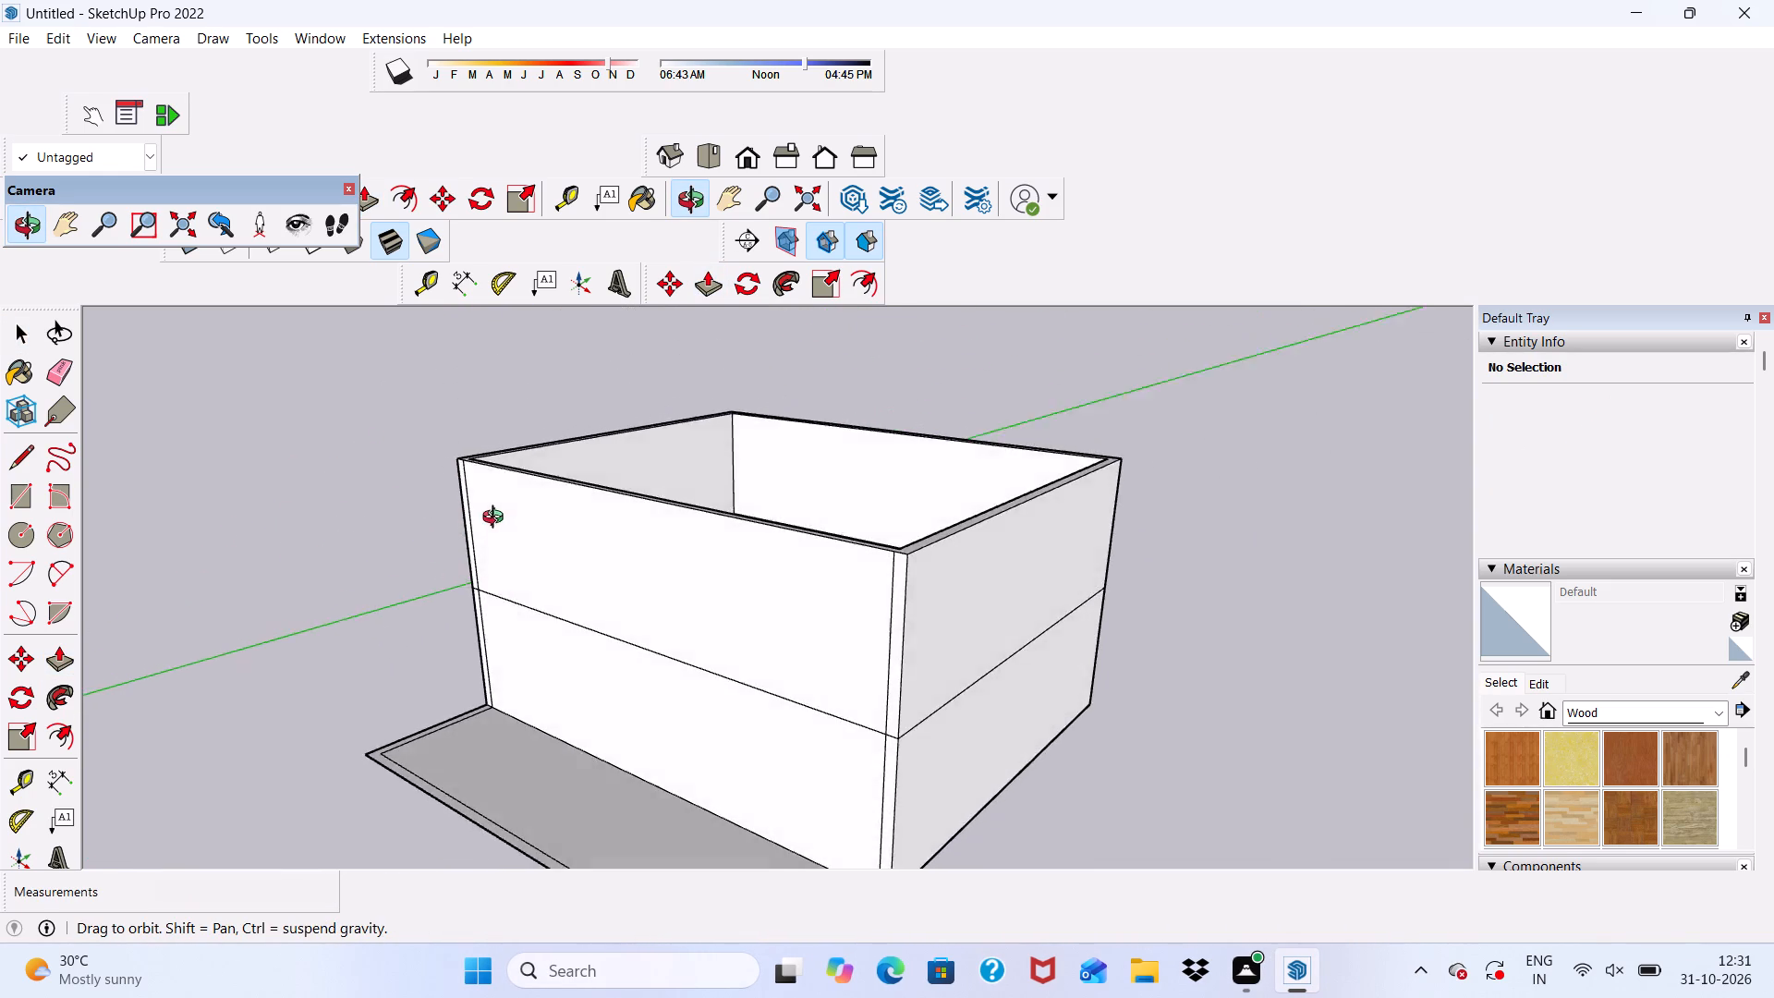
{"action": "middle_click_drag", "start_coordinate": [497, 519], "coordinate": [467, 464]}
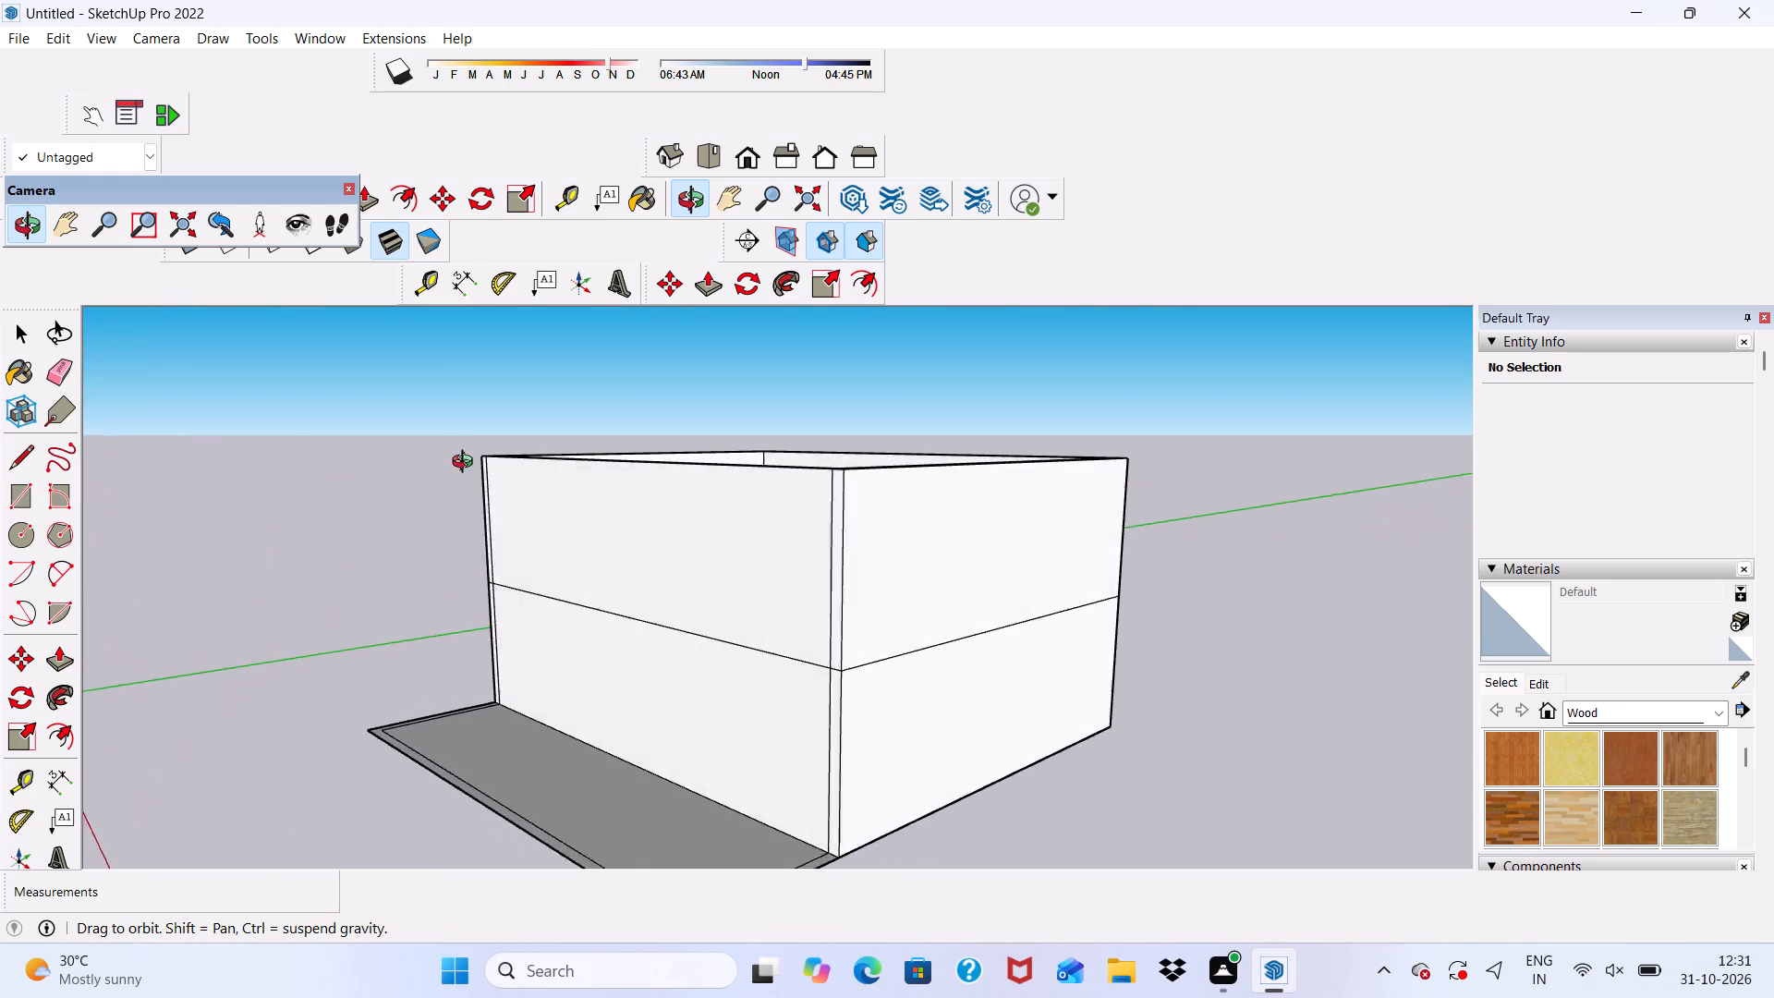
{"action": "middle_click_drag", "start_coordinate": [467, 464], "coordinate": [633, 478]}
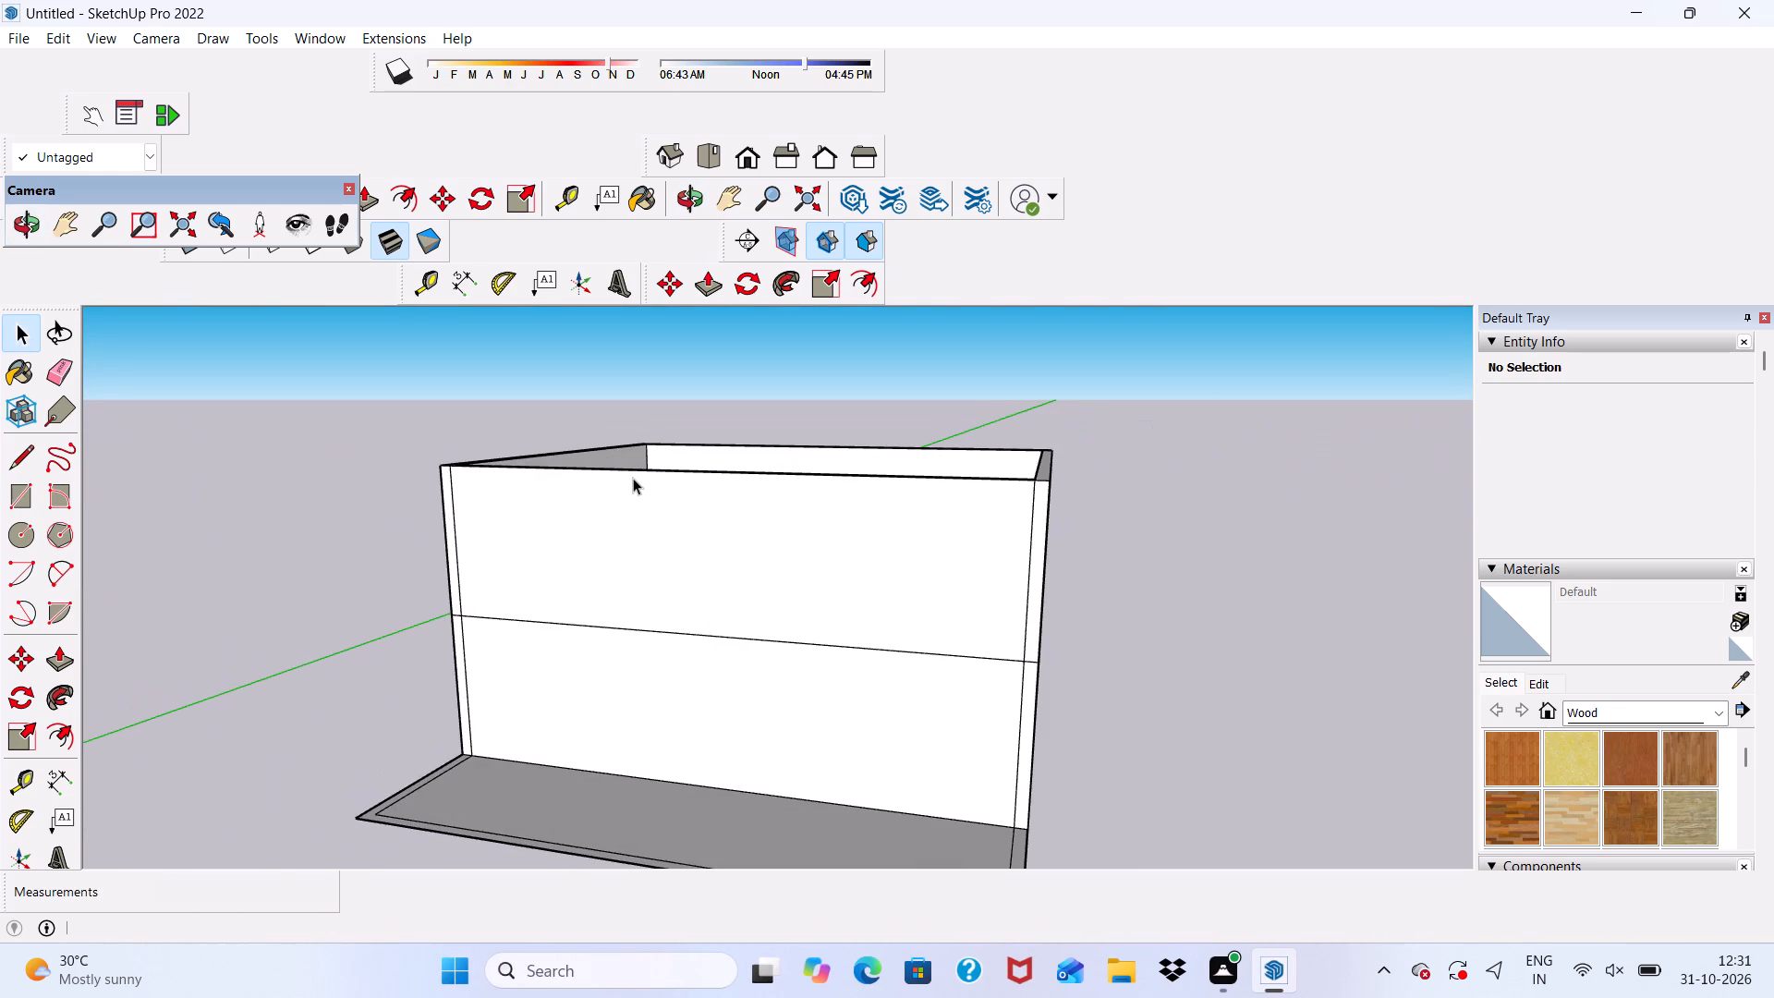
{"action": "left_click", "coordinate": [633, 478]}
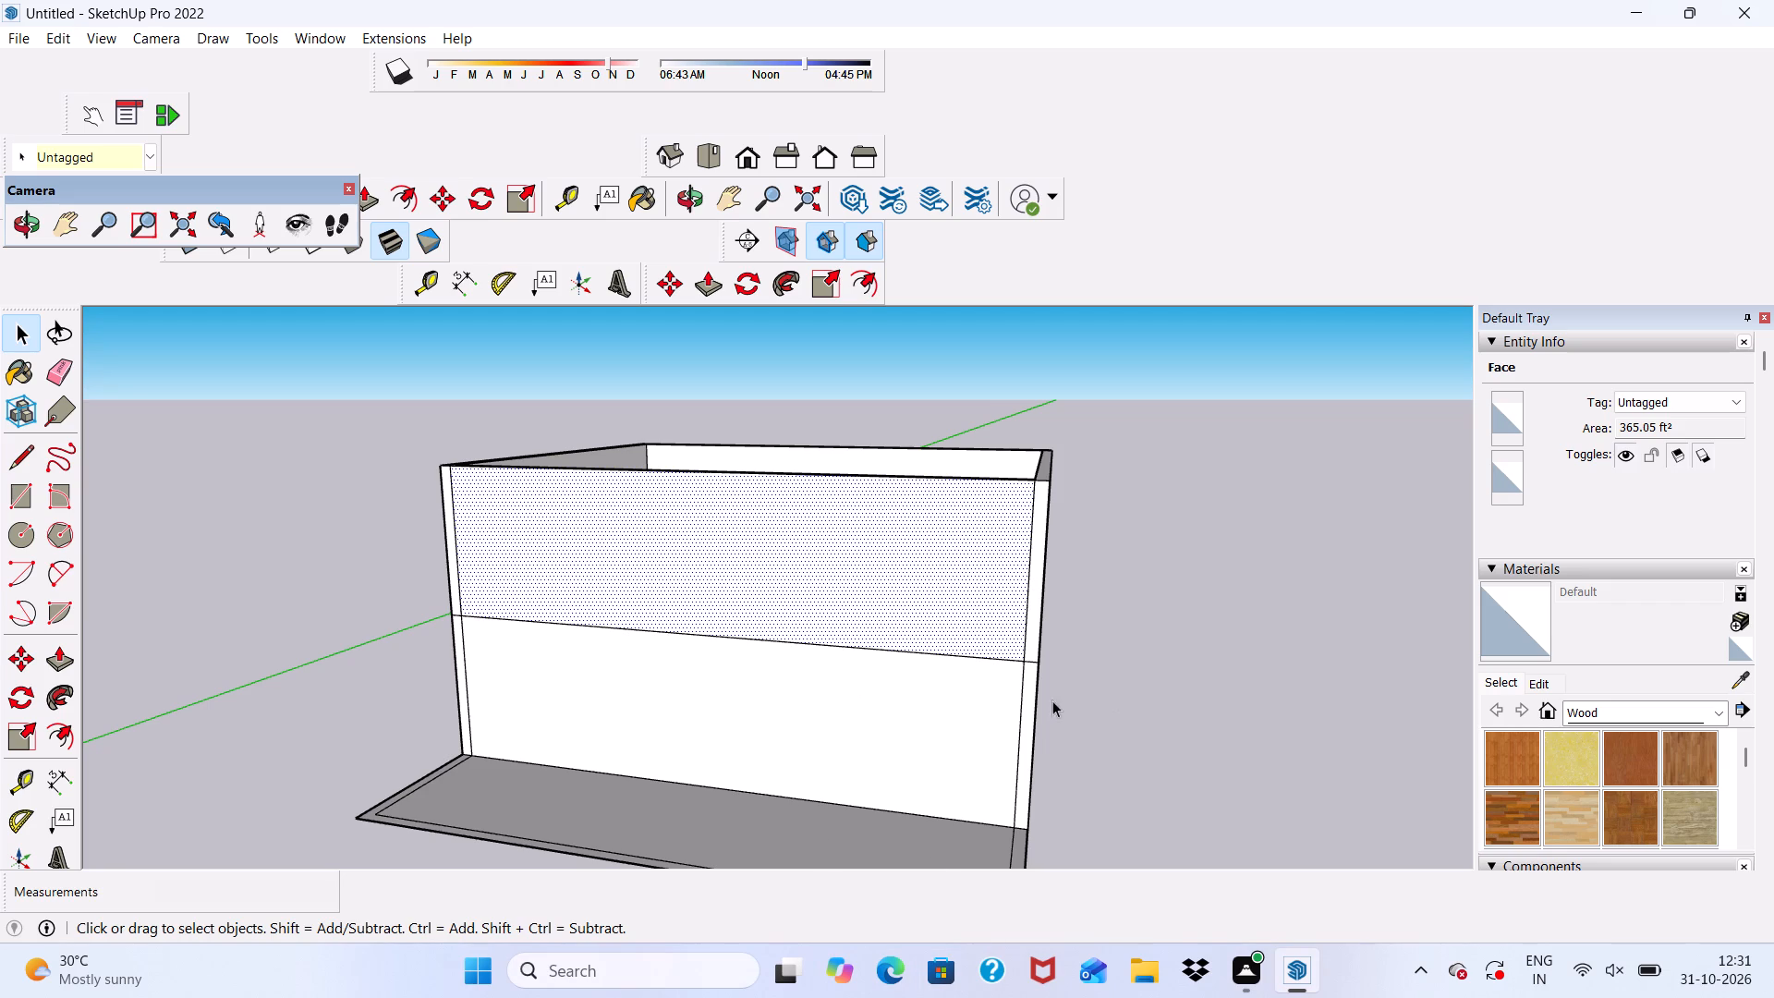
{"action": "left_click", "coordinate": [1116, 666]}
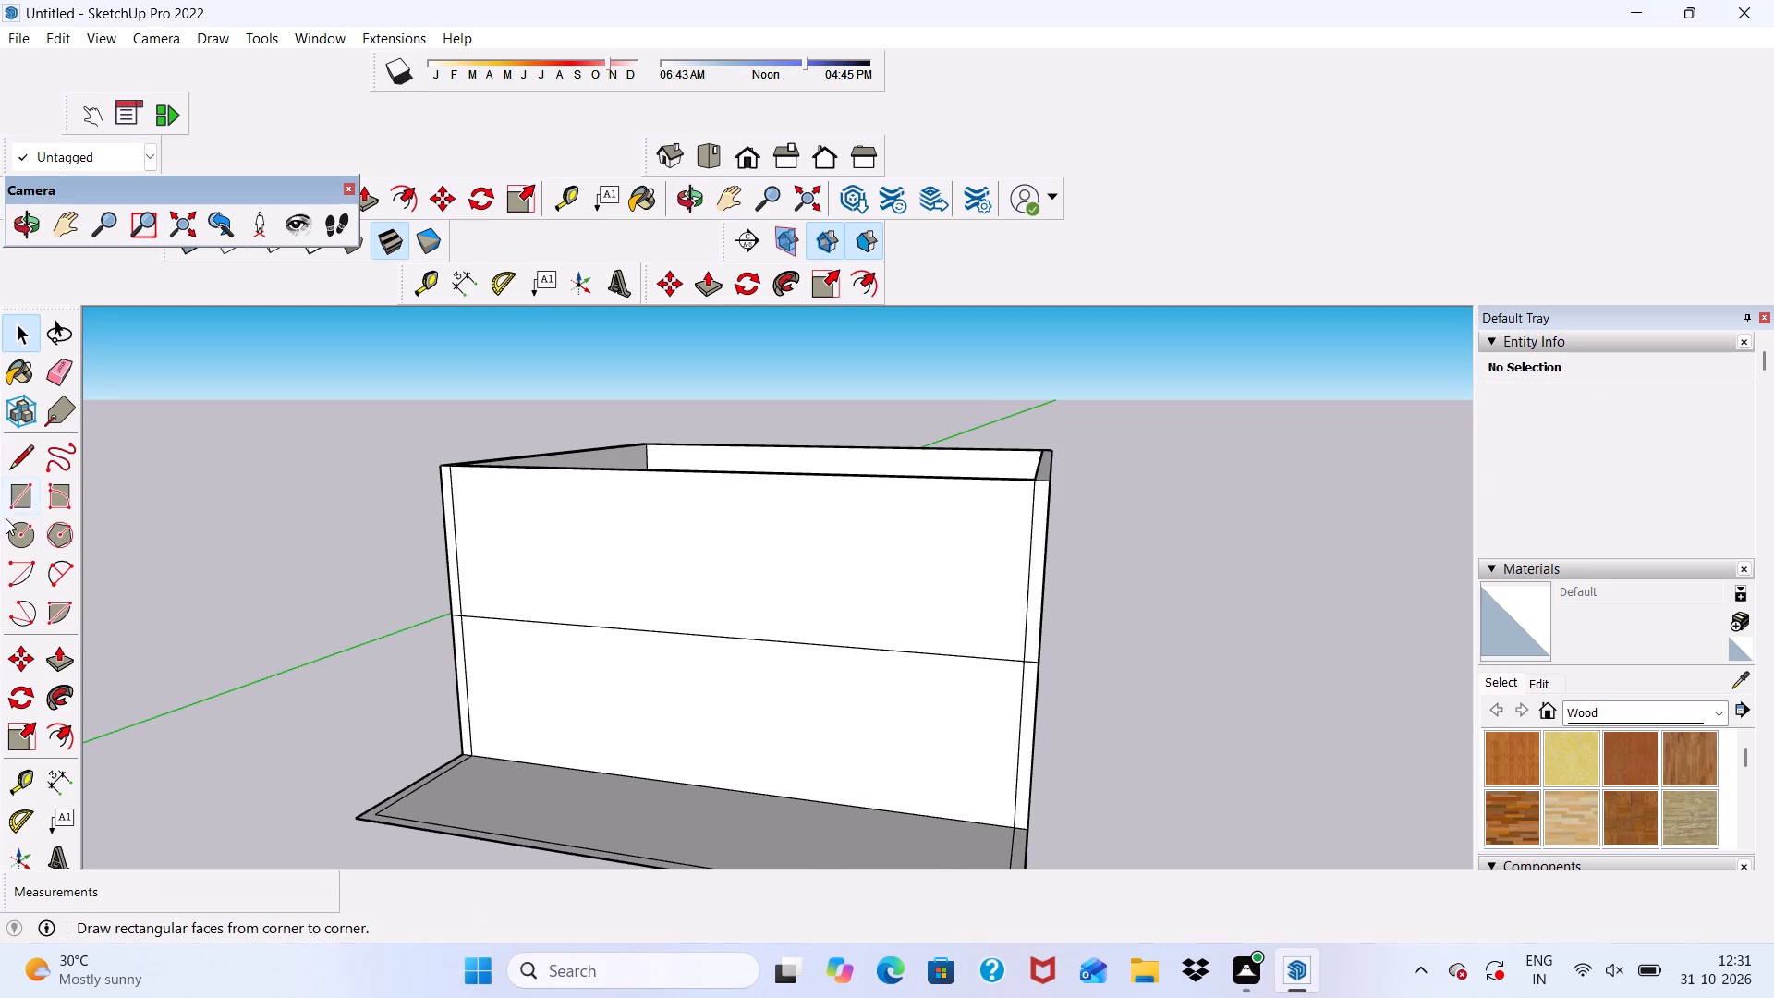
Draw a rectangular band about 38' by 10 1/4" across the full front wall, just above the line between the storeys.
{"action": "left_click", "coordinate": [9, 487]}
{"action": "scroll", "coordinate": [492, 584], "scroll_direction": "up", "scroll_amount": 6}
{"action": "scroll", "coordinate": [419, 634], "scroll_direction": "up", "scroll_amount": 4}
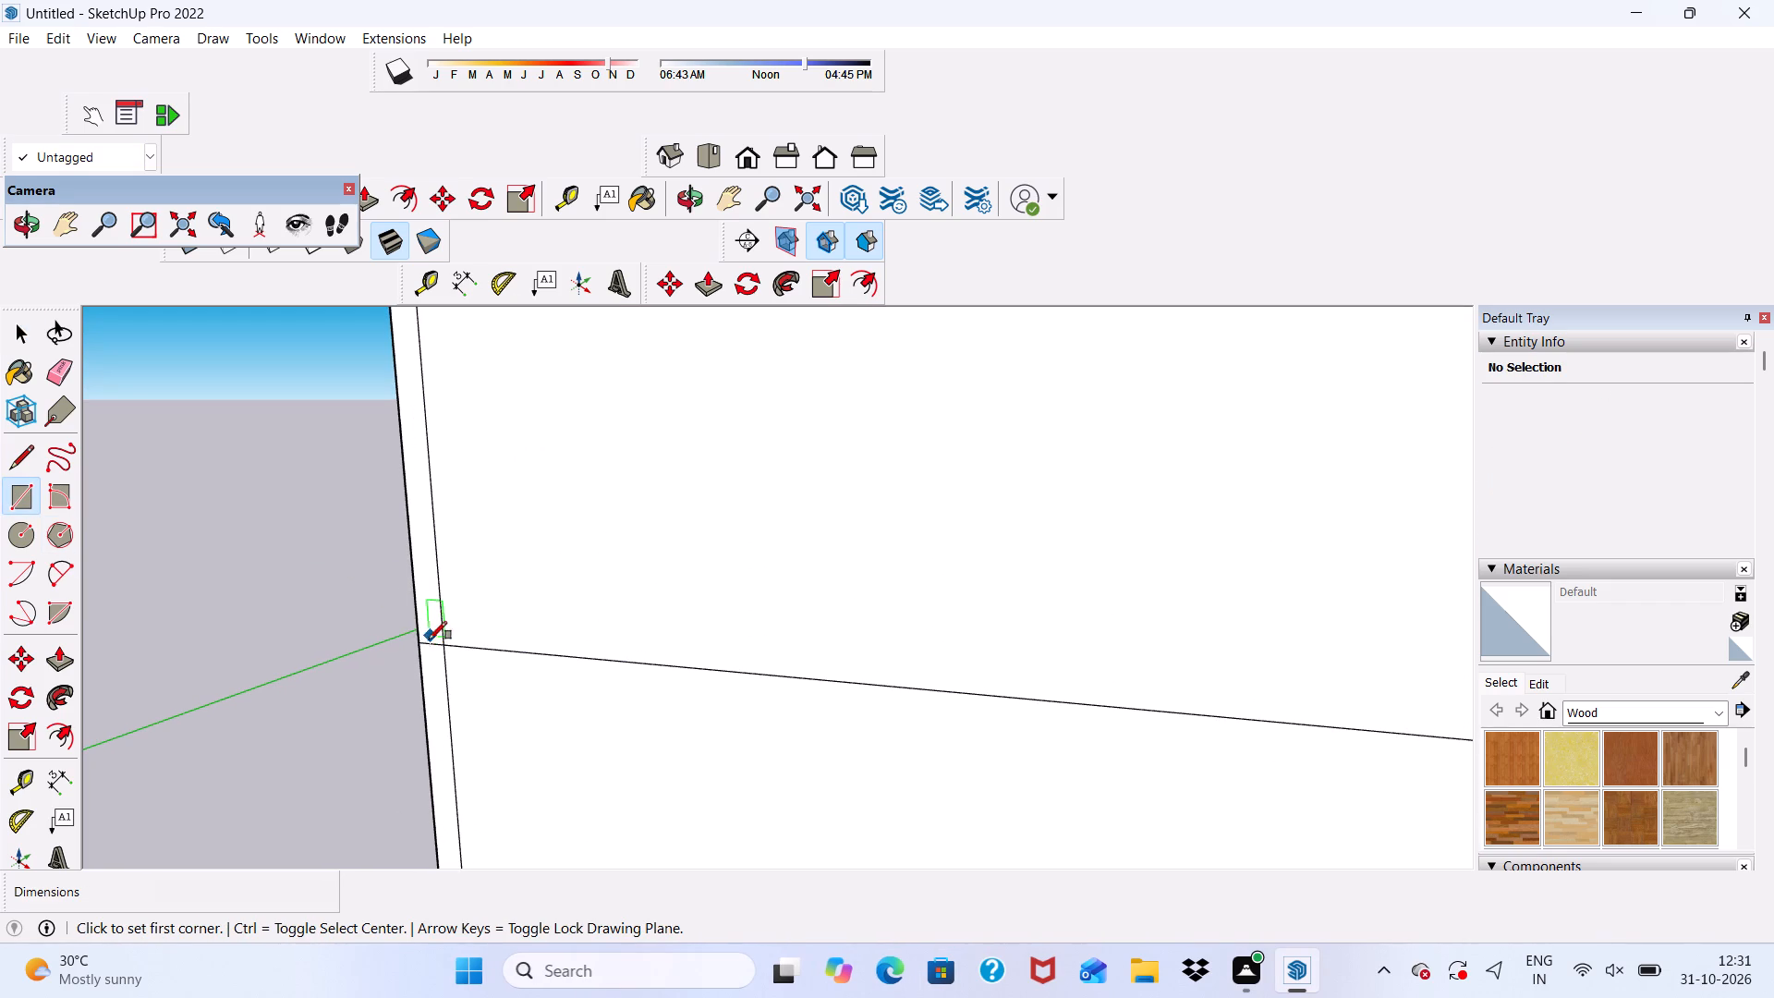
{"action": "left_click", "coordinate": [421, 639]}
{"action": "scroll", "coordinate": [603, 620], "scroll_direction": "down", "scroll_amount": 4}
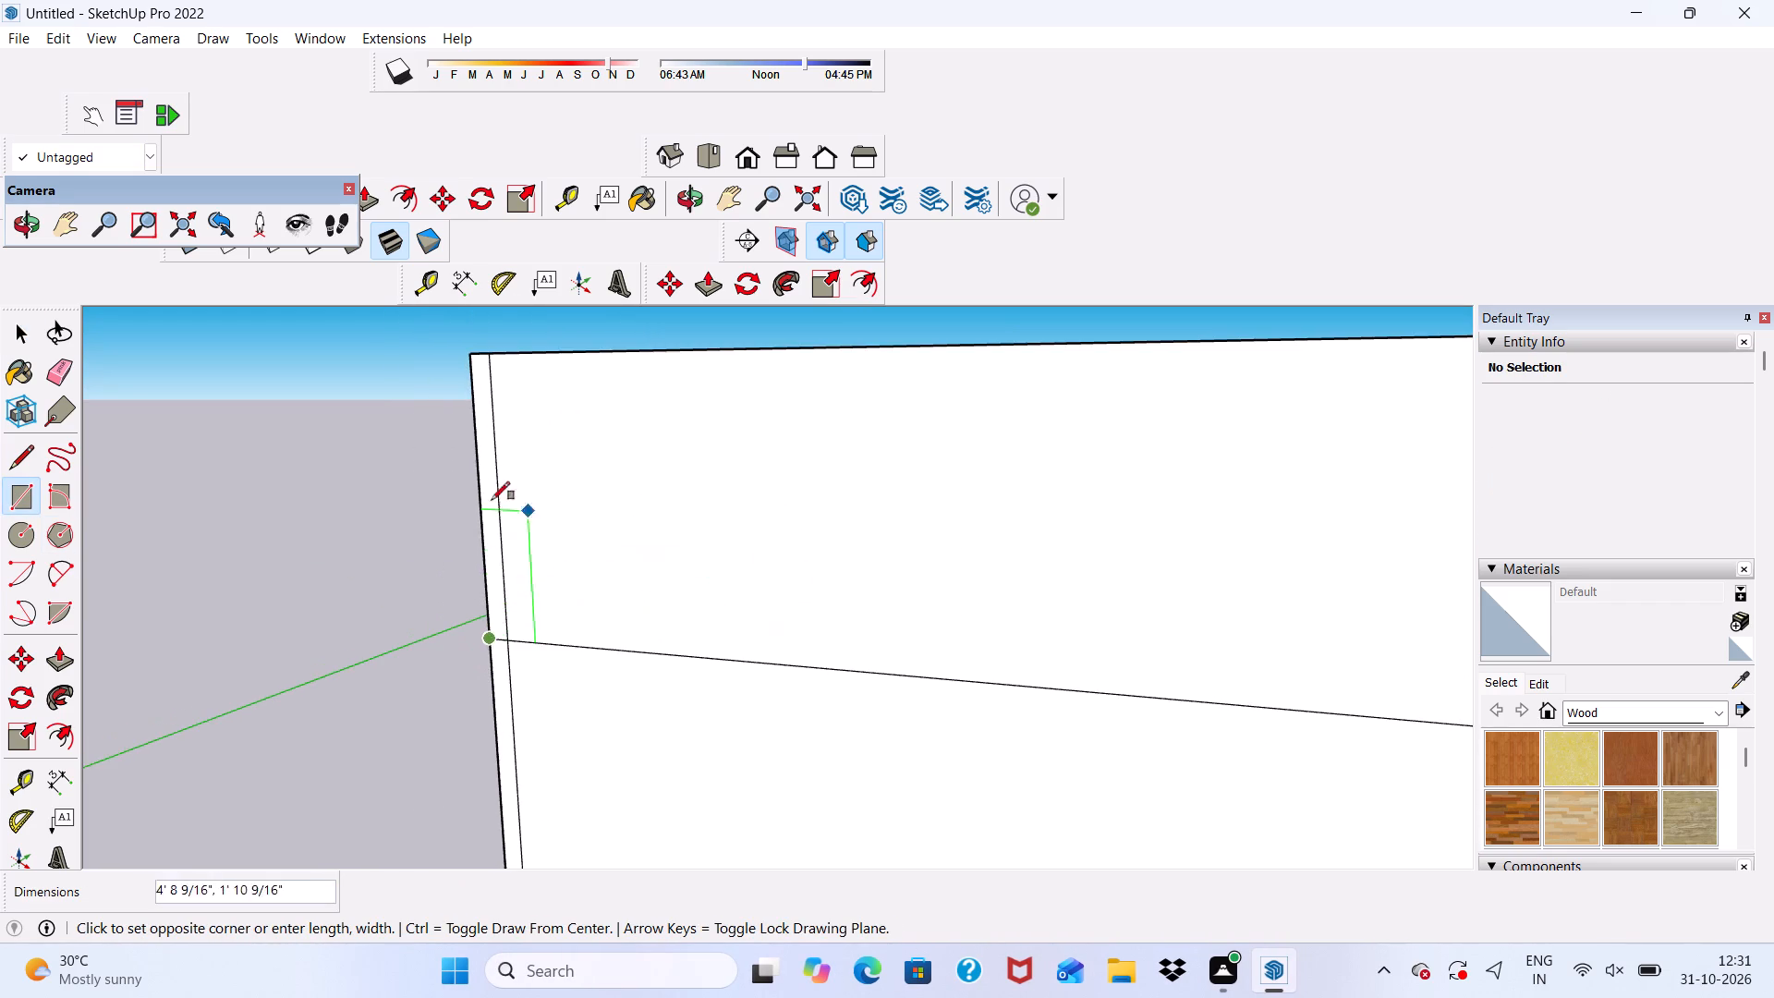
{"action": "scroll", "coordinate": [488, 502], "scroll_direction": "down", "scroll_amount": 4}
{"action": "scroll", "coordinate": [645, 568], "scroll_direction": "down", "scroll_amount": 3}
{"action": "scroll", "coordinate": [1131, 624], "scroll_direction": "up", "scroll_amount": 10}
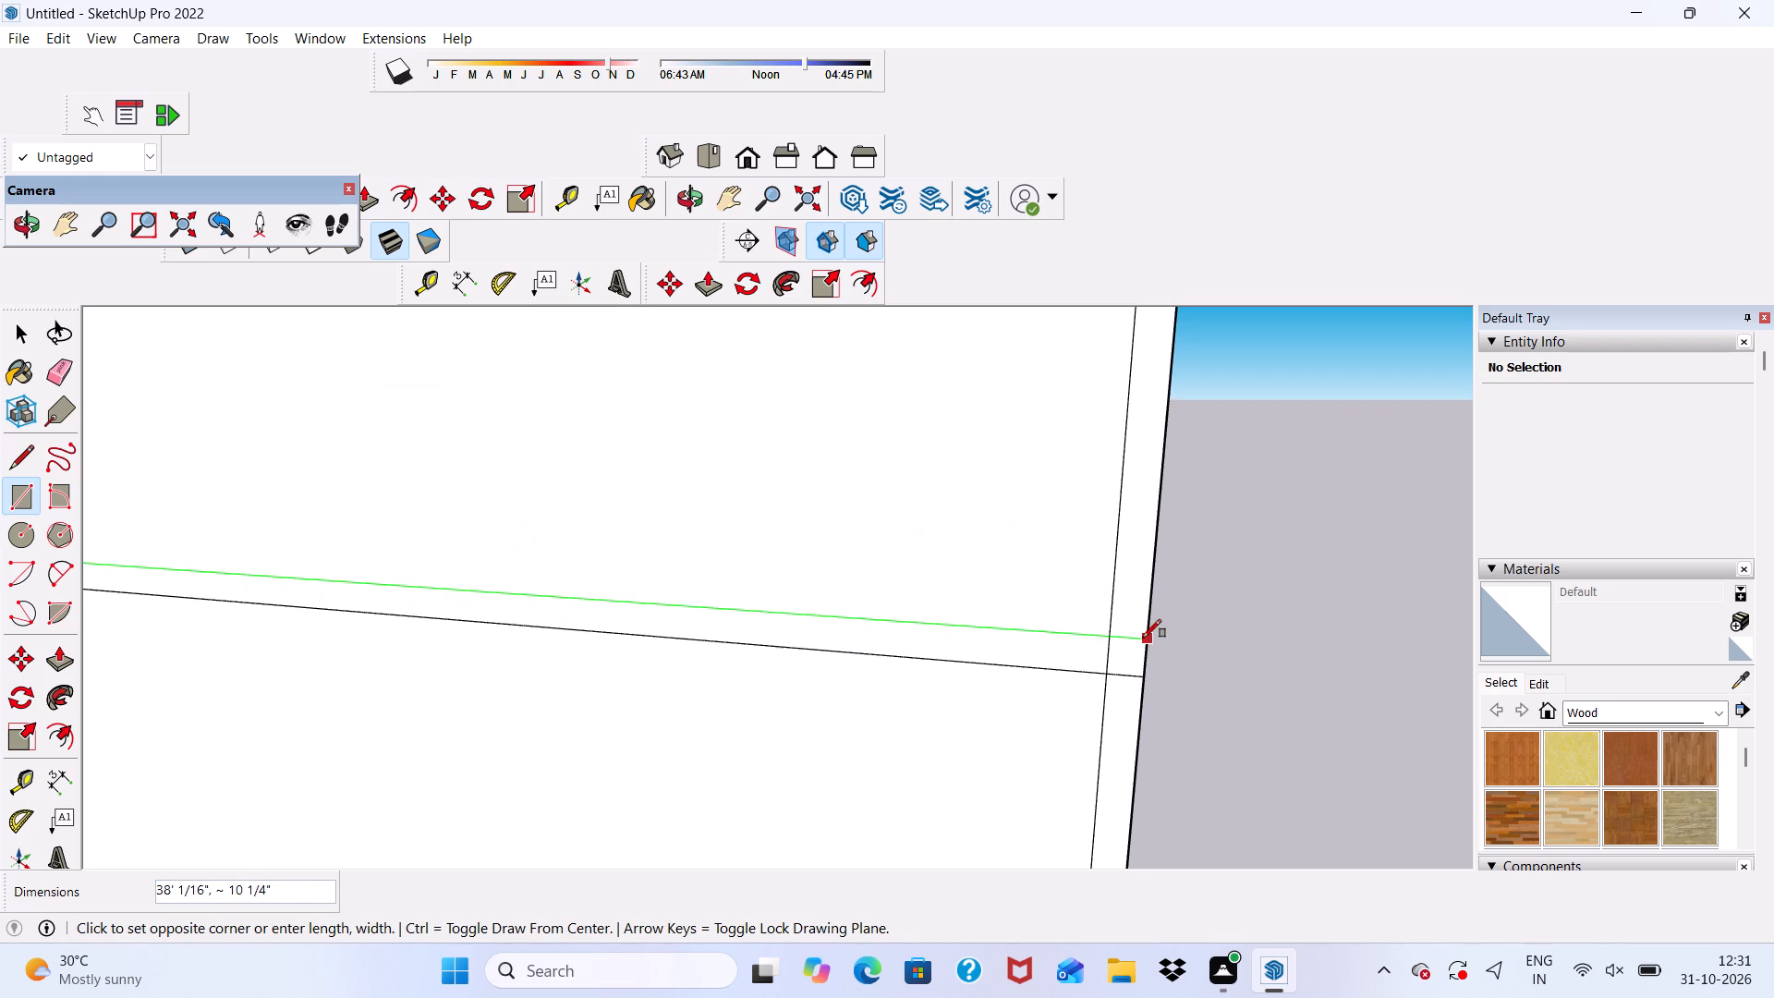
{"action": "left_click", "coordinate": [1144, 639]}
{"action": "scroll", "coordinate": [1126, 632], "scroll_direction": "down", "scroll_amount": 6}
{"action": "middle_click_drag", "start_coordinate": [1225, 633], "coordinate": [1185, 627]}
{"action": "scroll", "coordinate": [1147, 599], "scroll_direction": "down", "scroll_amount": 1}
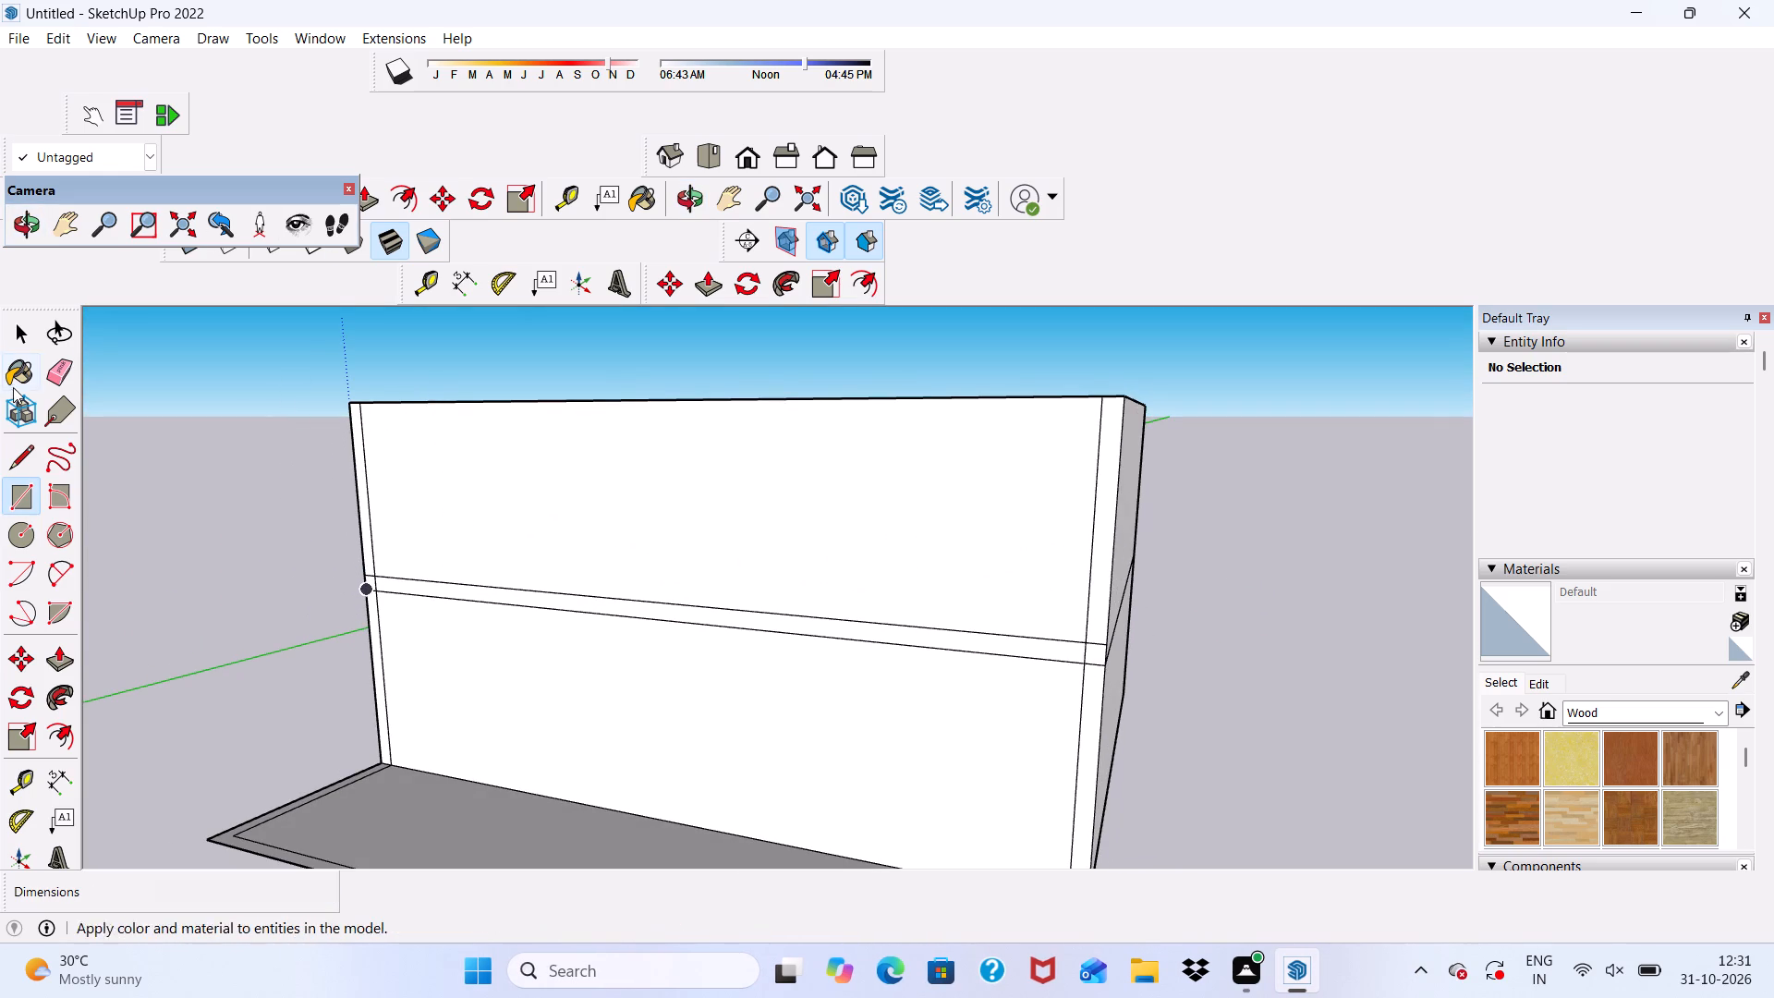
Erase the short vertical edges crossing the horizontal band at both ends of the front wall.
{"action": "left_click", "coordinate": [62, 370]}
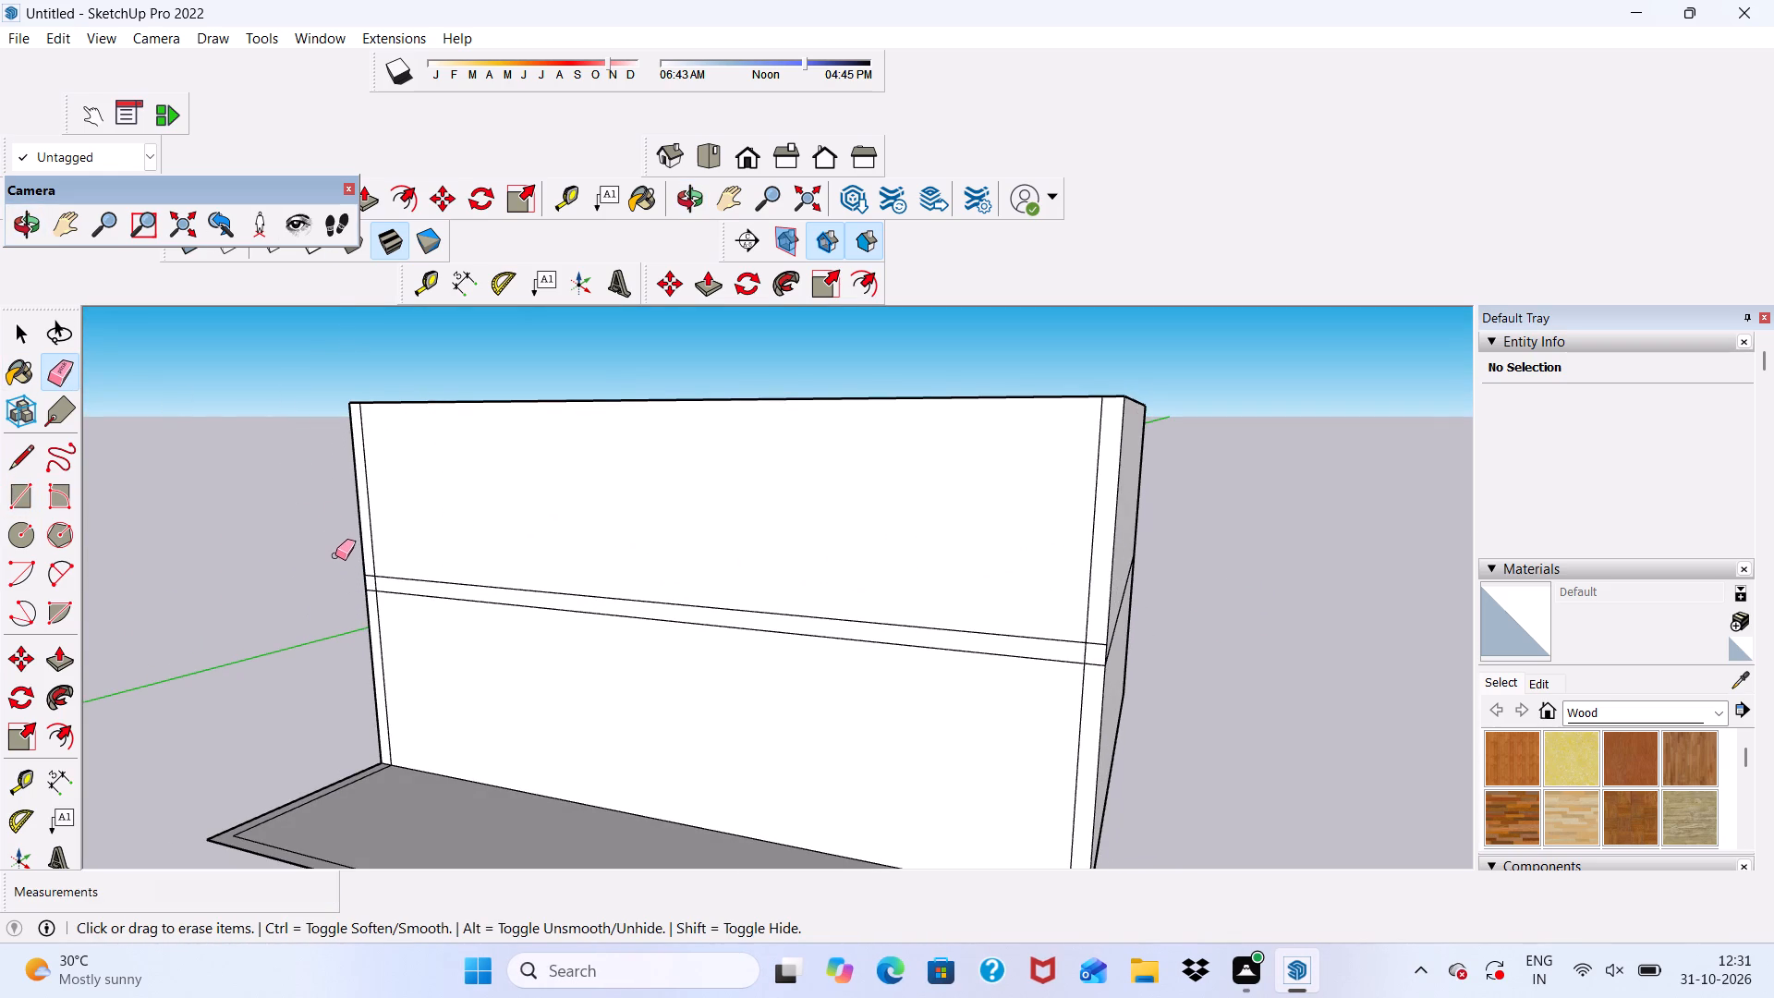
{"action": "scroll", "coordinate": [341, 606], "scroll_direction": "up", "scroll_amount": 10}
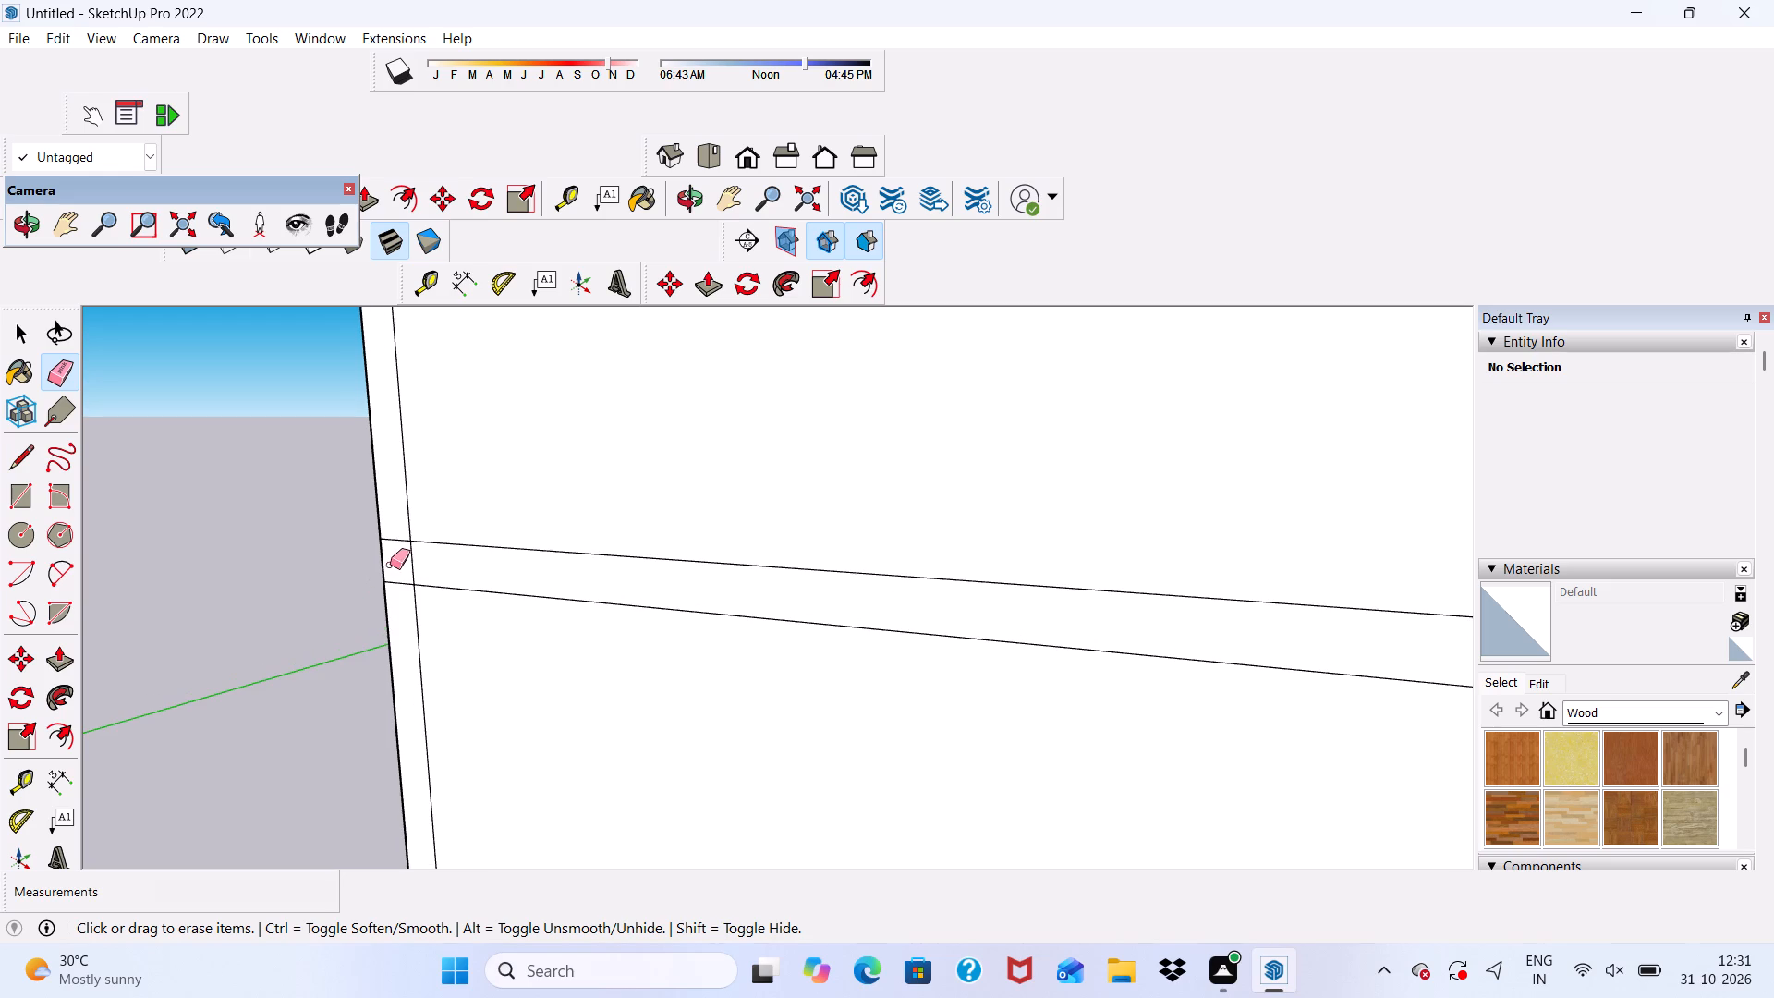
{"action": "left_click_drag", "start_coordinate": [395, 564], "coordinate": [431, 566]}
{"action": "scroll", "coordinate": [314, 544], "scroll_direction": "down", "scroll_amount": 13}
{"action": "scroll", "coordinate": [599, 612], "scroll_direction": "up", "scroll_amount": 6}
{"action": "scroll", "coordinate": [893, 604], "scroll_direction": "up", "scroll_amount": 2}
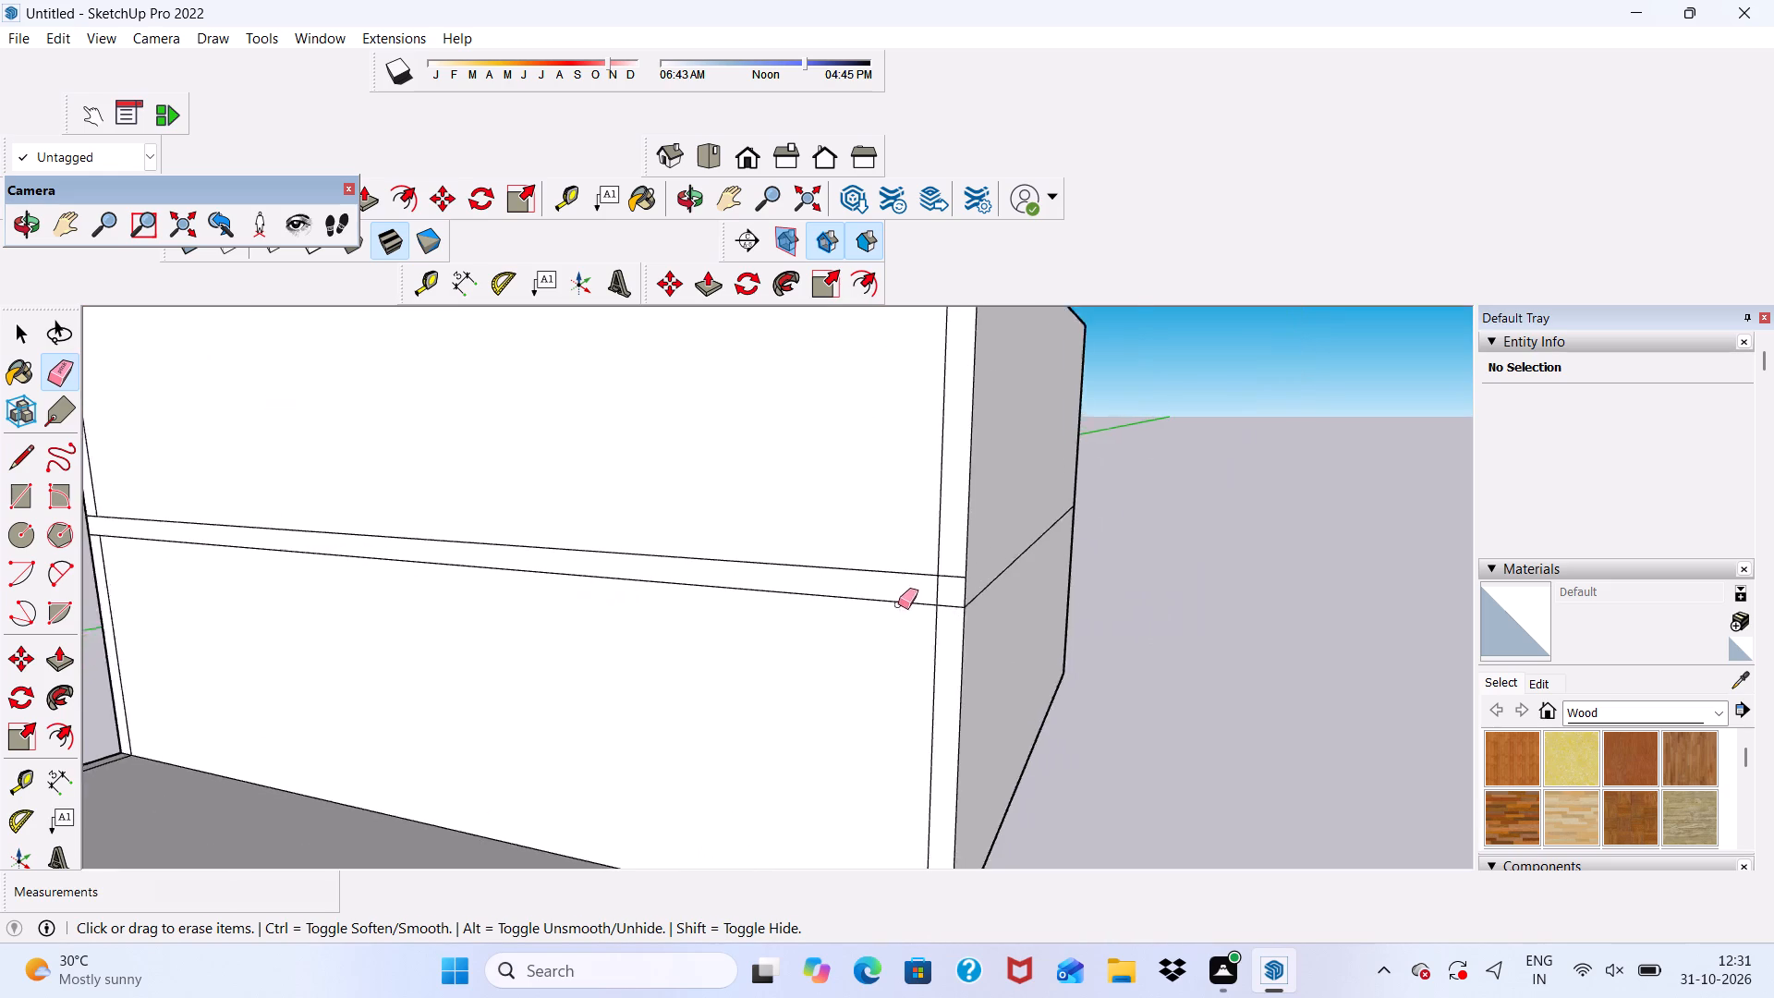
{"action": "scroll", "coordinate": [898, 604], "scroll_direction": "up", "scroll_amount": 5}
{"action": "left_click_drag", "start_coordinate": [939, 574], "coordinate": [982, 571]}
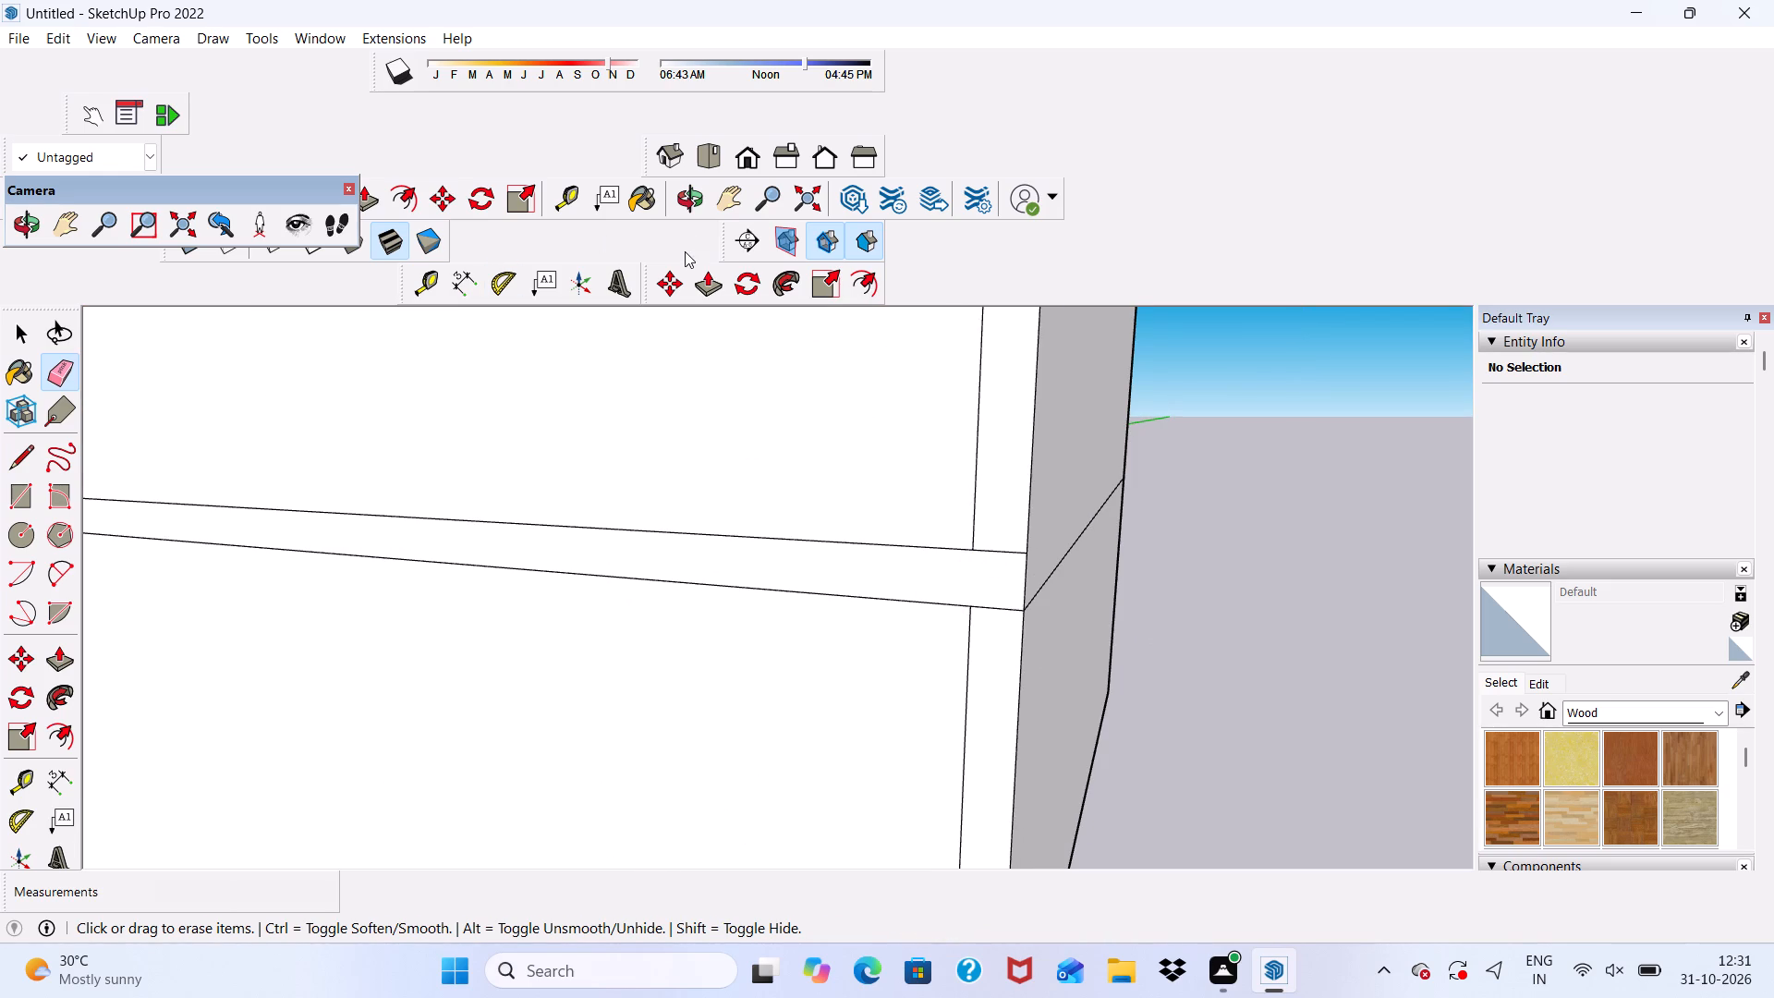
Push/Pull the horizontal band outward 2' to form a projecting ledge across the front wall.
{"action": "left_click", "coordinate": [700, 279]}
{"action": "scroll", "coordinate": [784, 488], "scroll_direction": "up", "scroll_amount": 1}
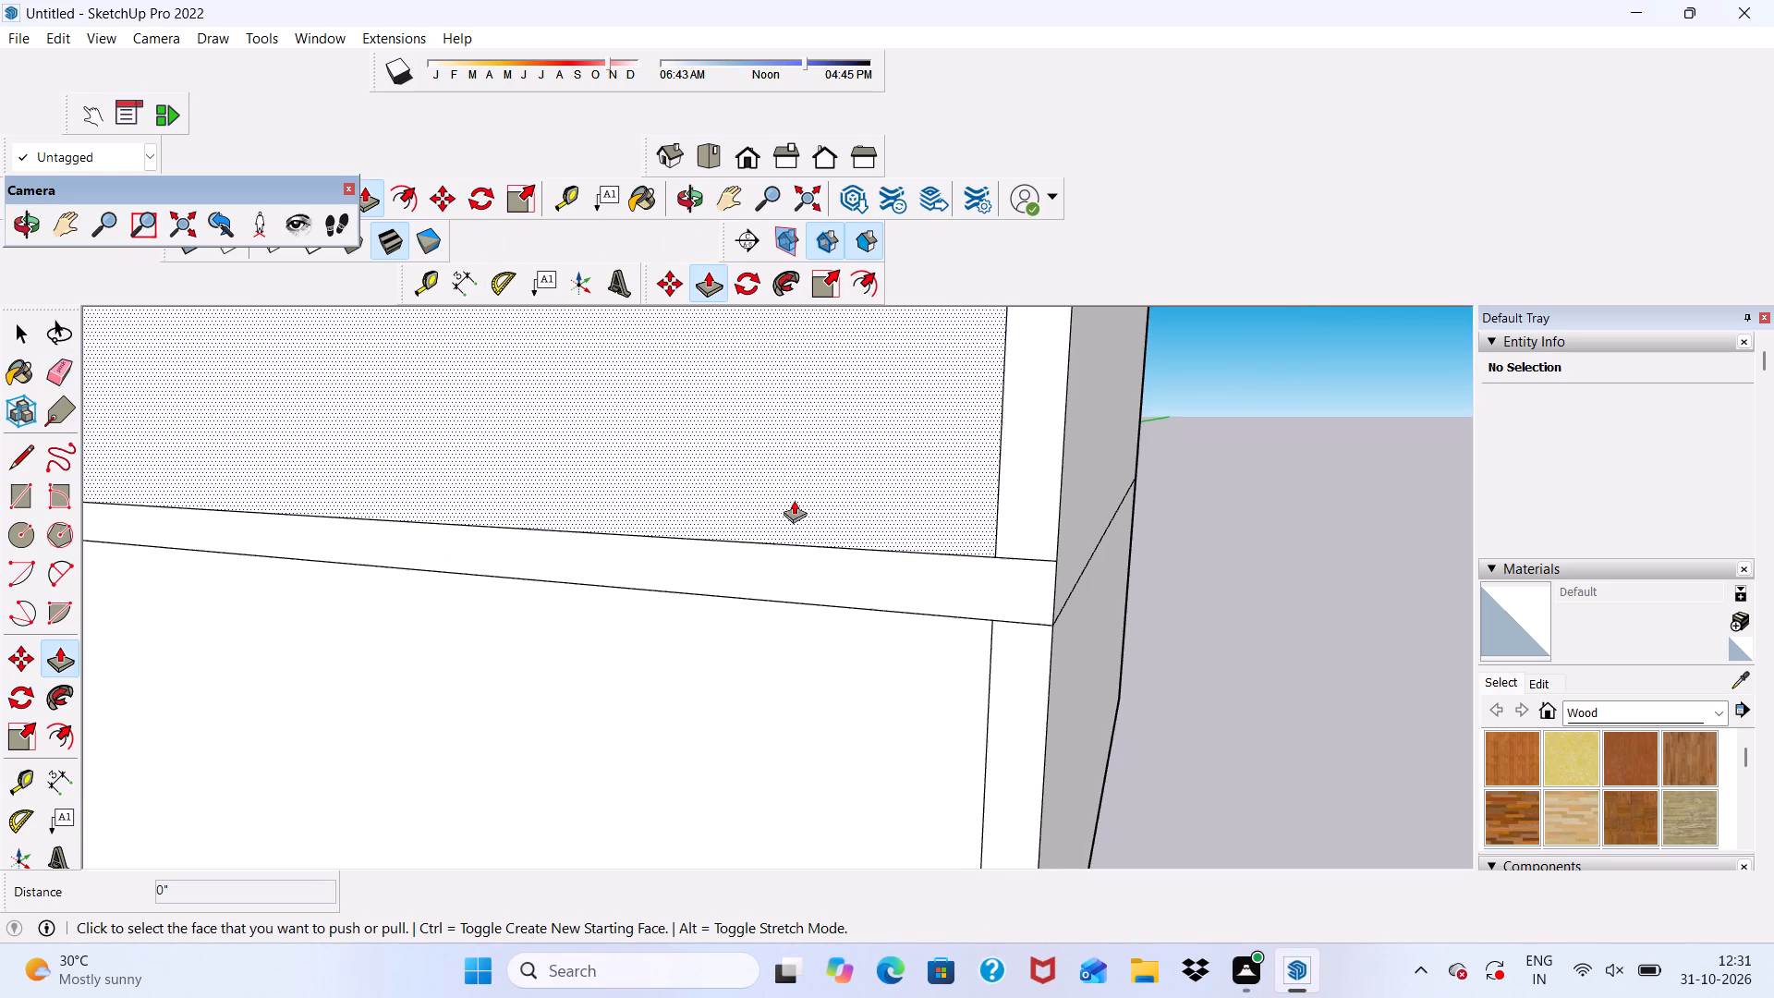
{"action": "left_click", "coordinate": [815, 568]}
{"action": "scroll", "coordinate": [689, 566], "scroll_direction": "down", "scroll_amount": 10}
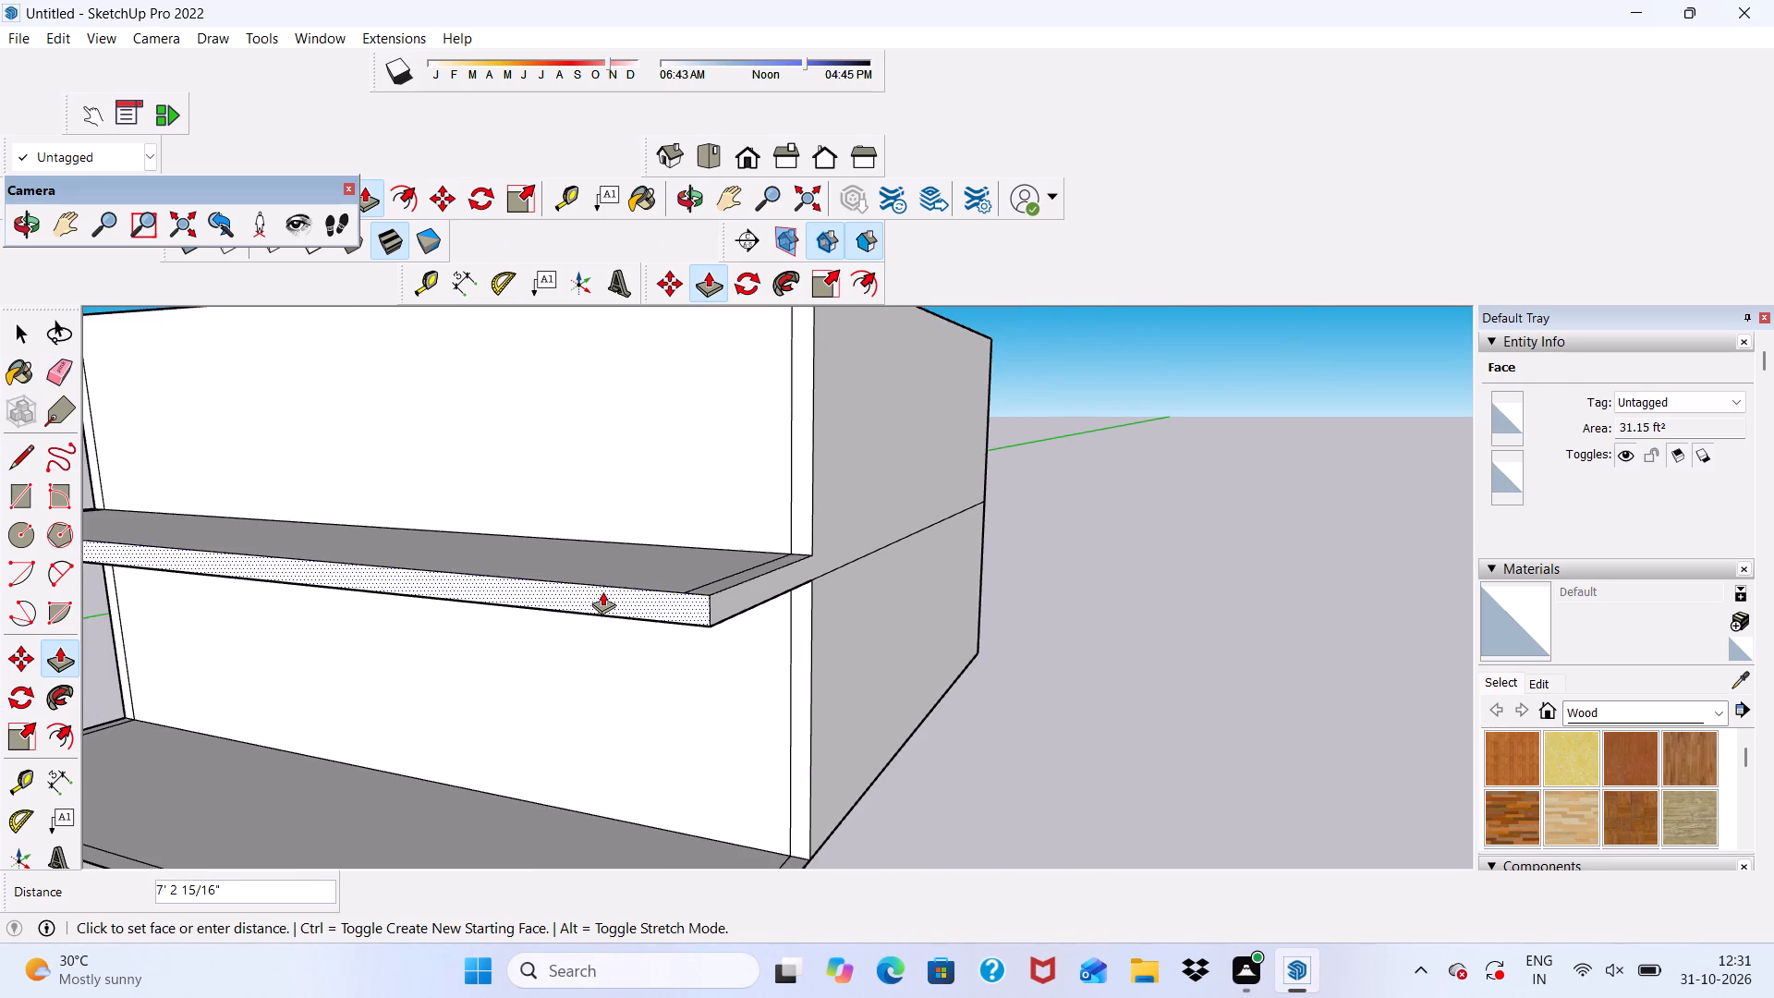
{"action": "type", "text": "2'"}
{"action": "key", "text": "Return"}
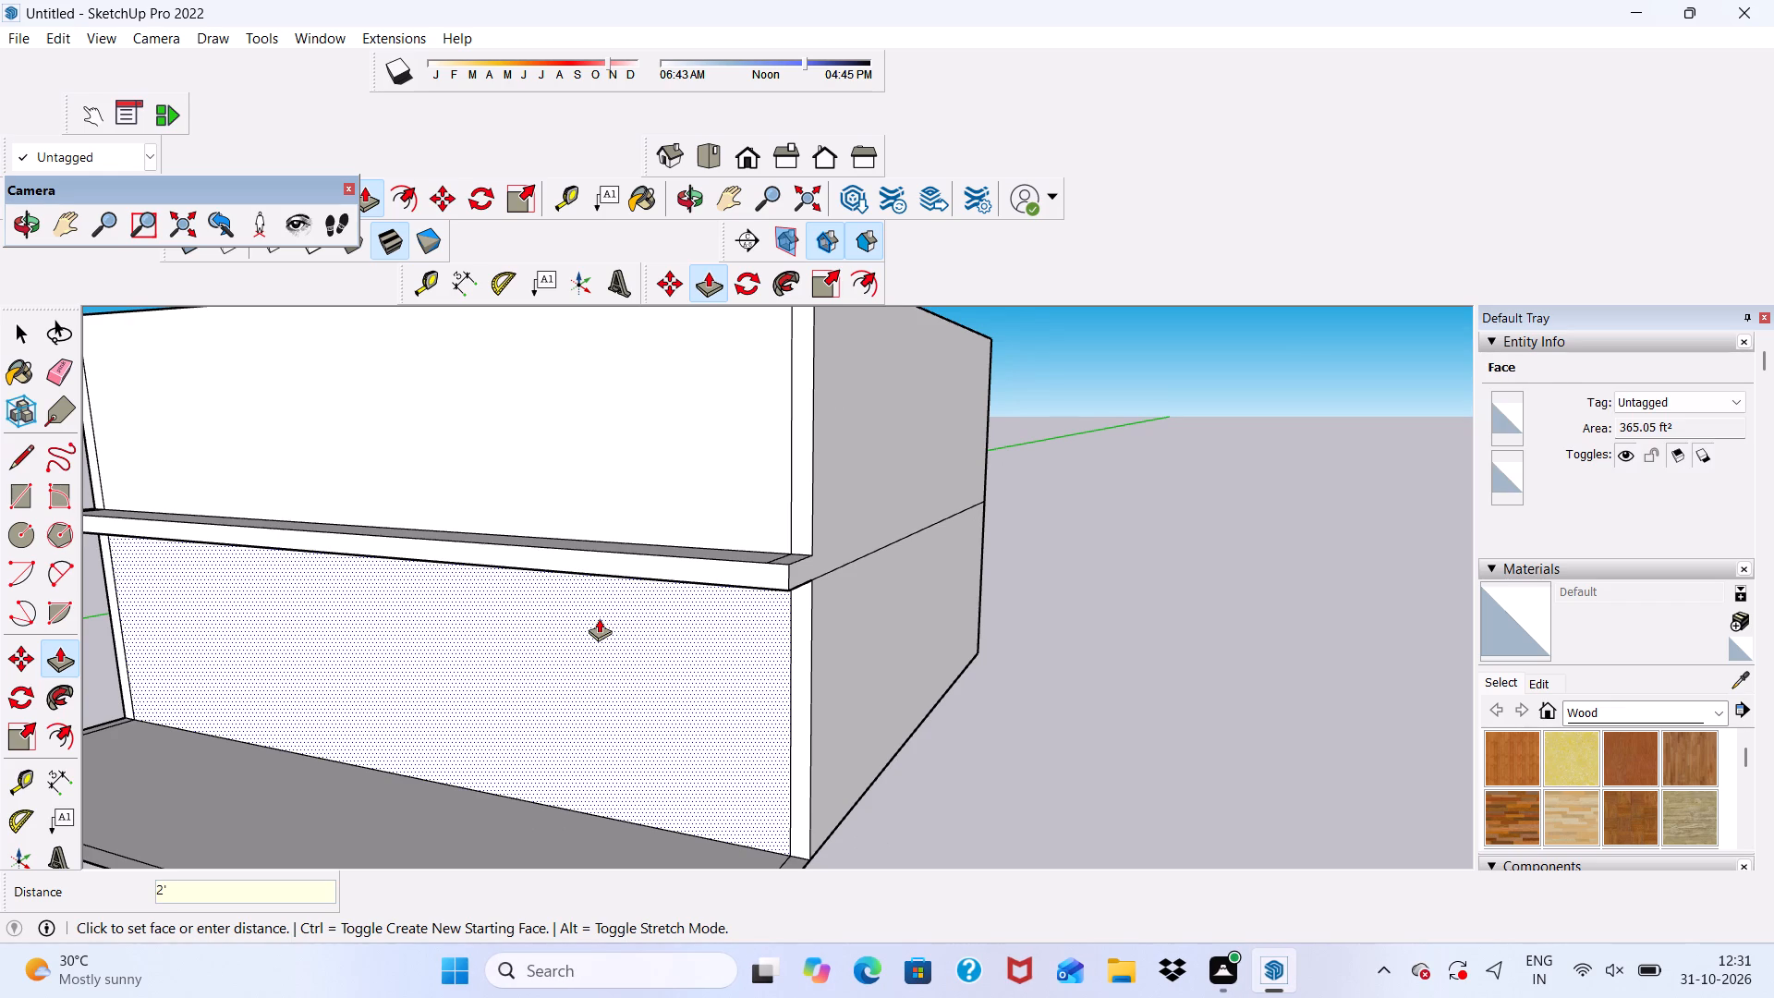
Erase the short cross edges on the top face of the ledge at both of its ends.
{"action": "scroll", "coordinate": [621, 621], "scroll_direction": "down", "scroll_amount": 5}
{"action": "middle_click_drag", "start_coordinate": [800, 624], "coordinate": [777, 729]}
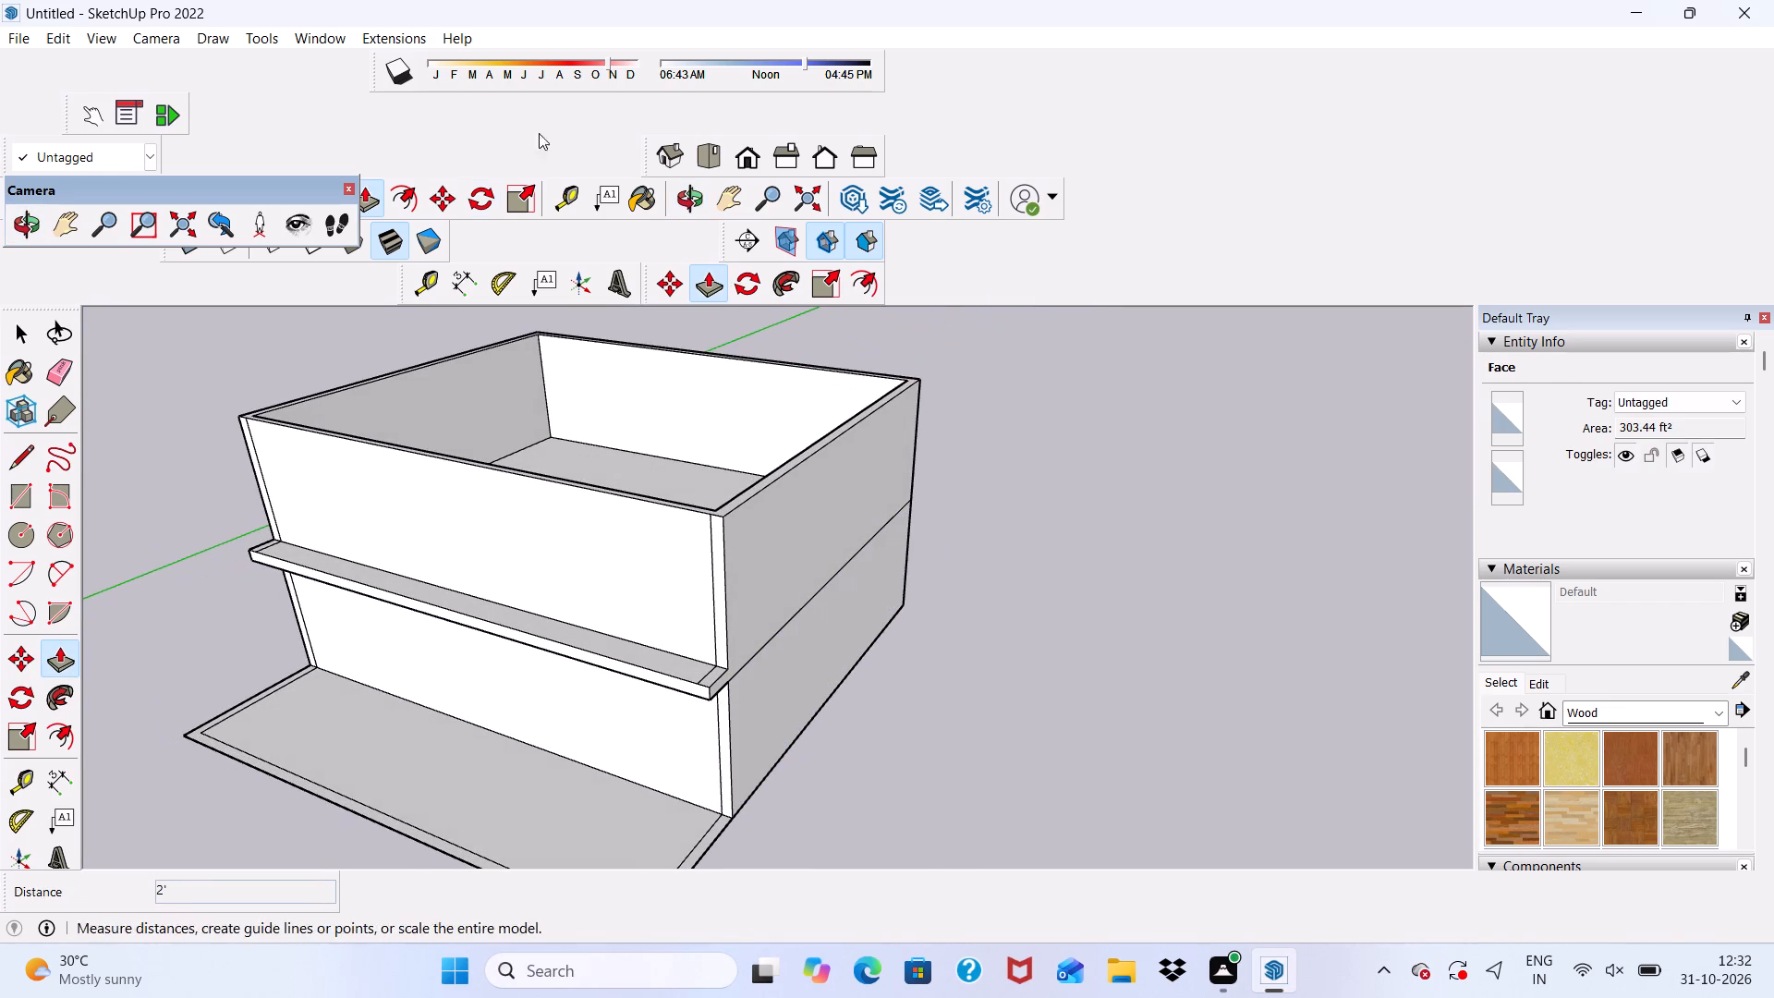
{"action": "left_click", "coordinate": [46, 361]}
{"action": "scroll", "coordinate": [468, 534], "scroll_direction": "up", "scroll_amount": 5}
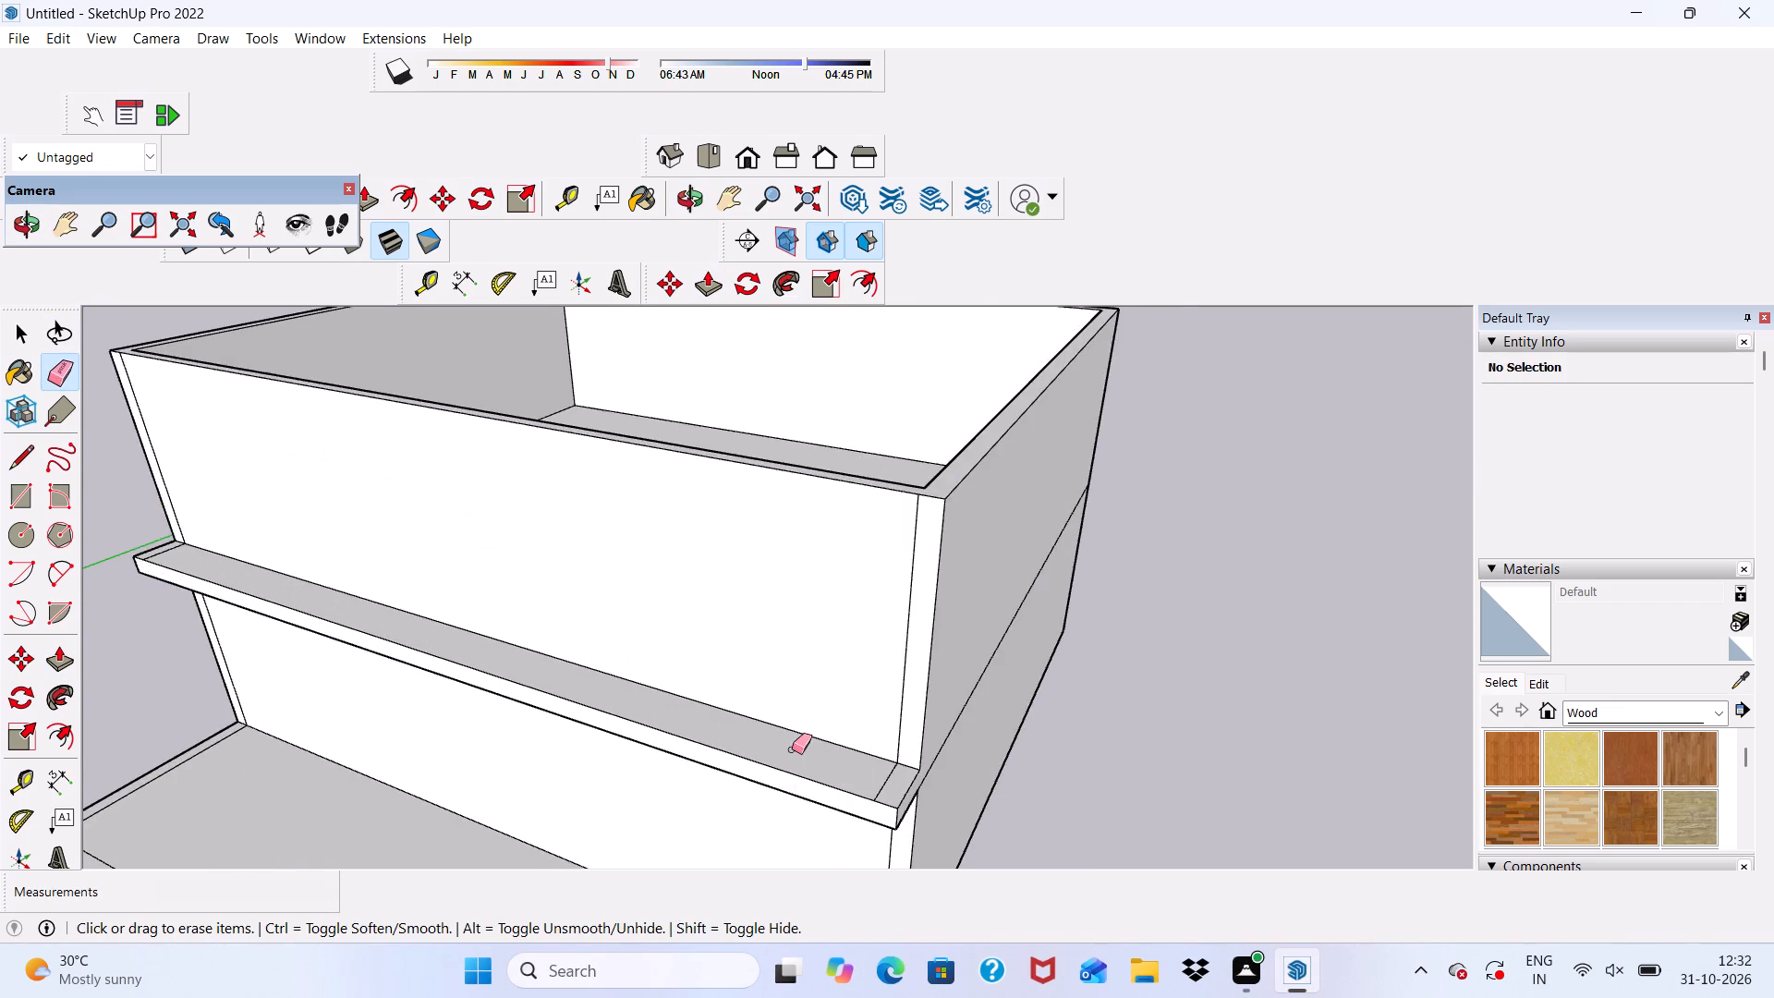
{"action": "scroll", "coordinate": [792, 749], "scroll_direction": "up", "scroll_amount": 5}
{"action": "left_click_drag", "start_coordinate": [928, 792], "coordinate": [954, 795]}
{"action": "scroll", "coordinate": [940, 740], "scroll_direction": "down", "scroll_amount": 10}
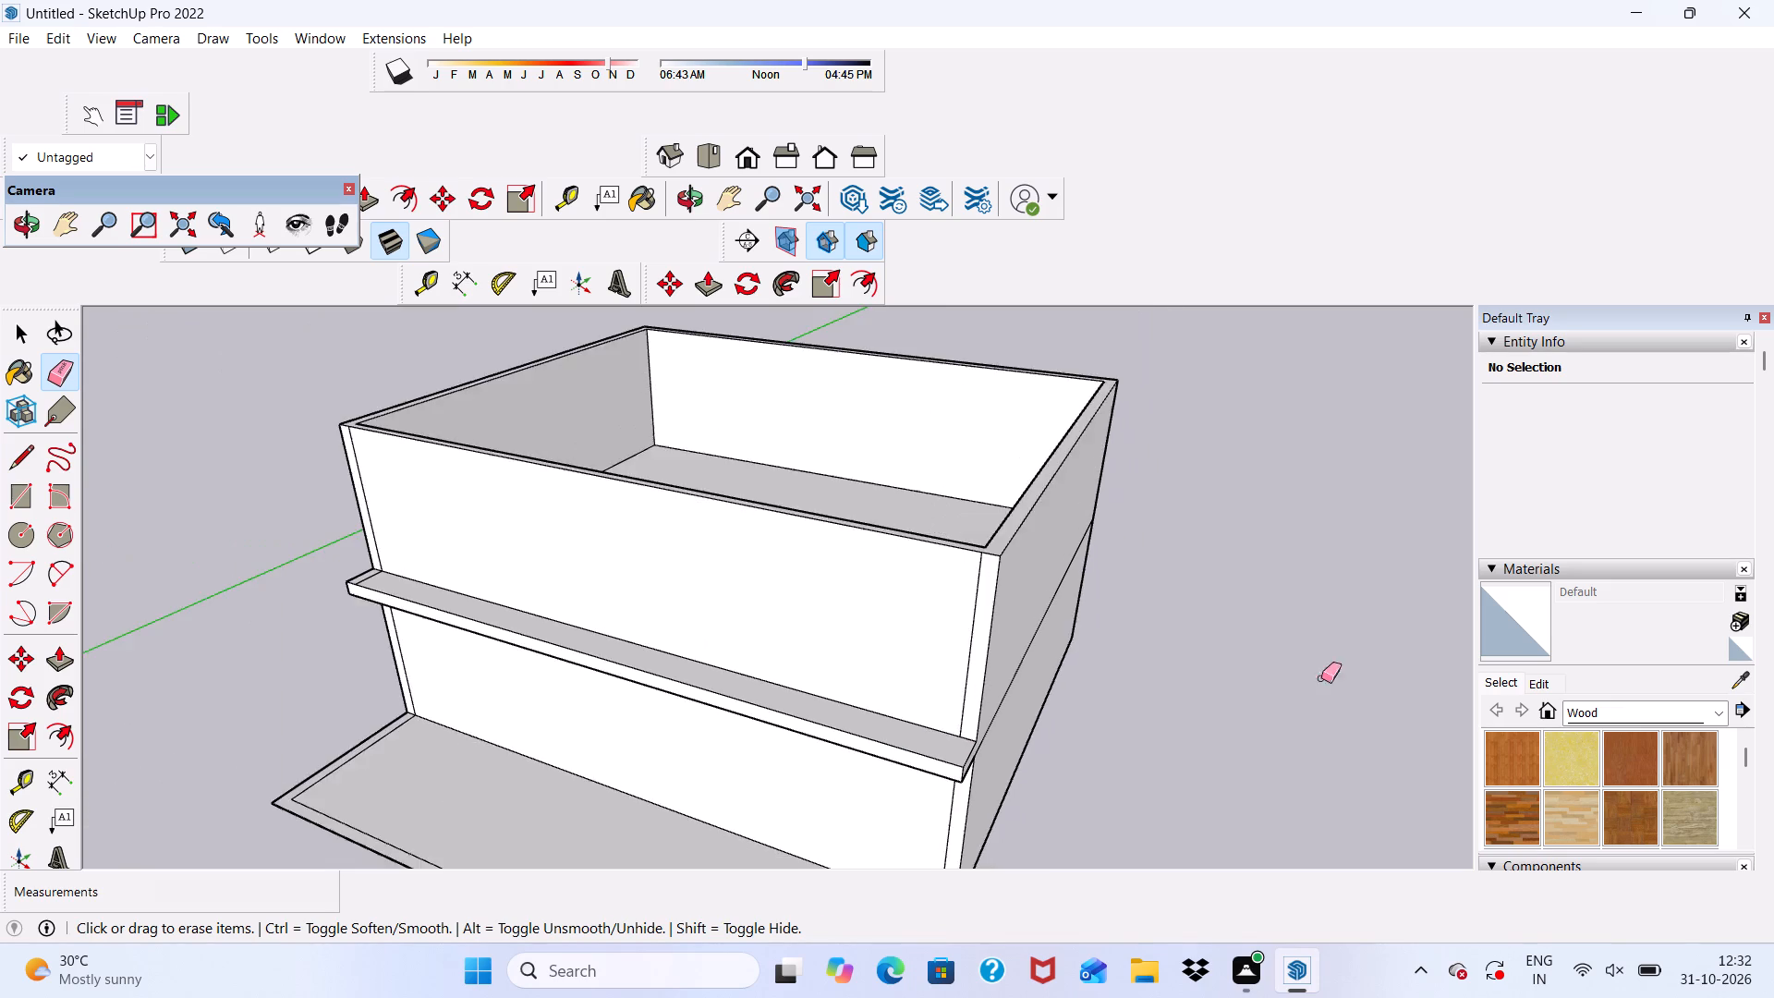
{"action": "scroll", "coordinate": [1321, 678], "scroll_direction": "down", "scroll_amount": 6}
{"action": "scroll", "coordinate": [798, 663], "scroll_direction": "up", "scroll_amount": 5}
{"action": "scroll", "coordinate": [511, 533], "scroll_direction": "up", "scroll_amount": 5}
{"action": "scroll", "coordinate": [708, 623], "scroll_direction": "up", "scroll_amount": 2}
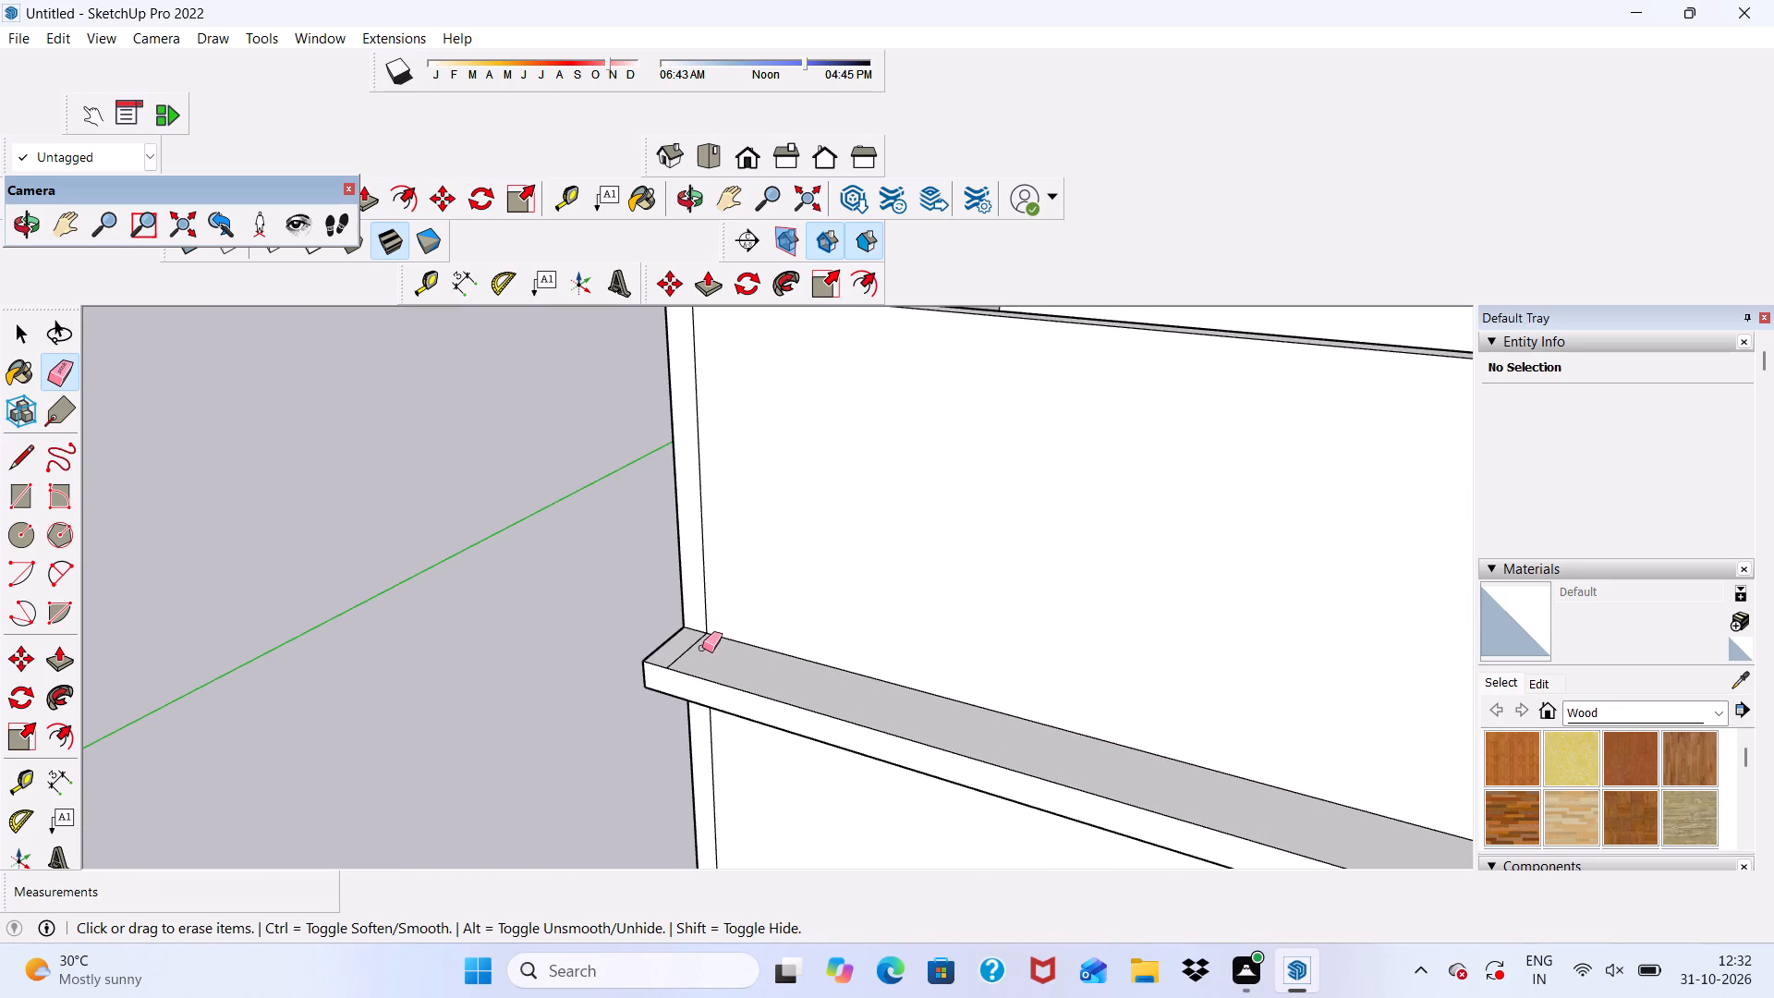
{"action": "left_click_drag", "start_coordinate": [702, 648], "coordinate": [689, 646]}
Draw a rectangle about 33' 1 7/8" by 29' 10 1/8" over the open top of the second-storey walls to cap them.
{"action": "scroll", "coordinate": [517, 602], "scroll_direction": "down", "scroll_amount": 7}
{"action": "scroll", "coordinate": [620, 663], "scroll_direction": "up", "scroll_amount": 1}
{"action": "middle_click_drag", "start_coordinate": [620, 663], "coordinate": [838, 468]}
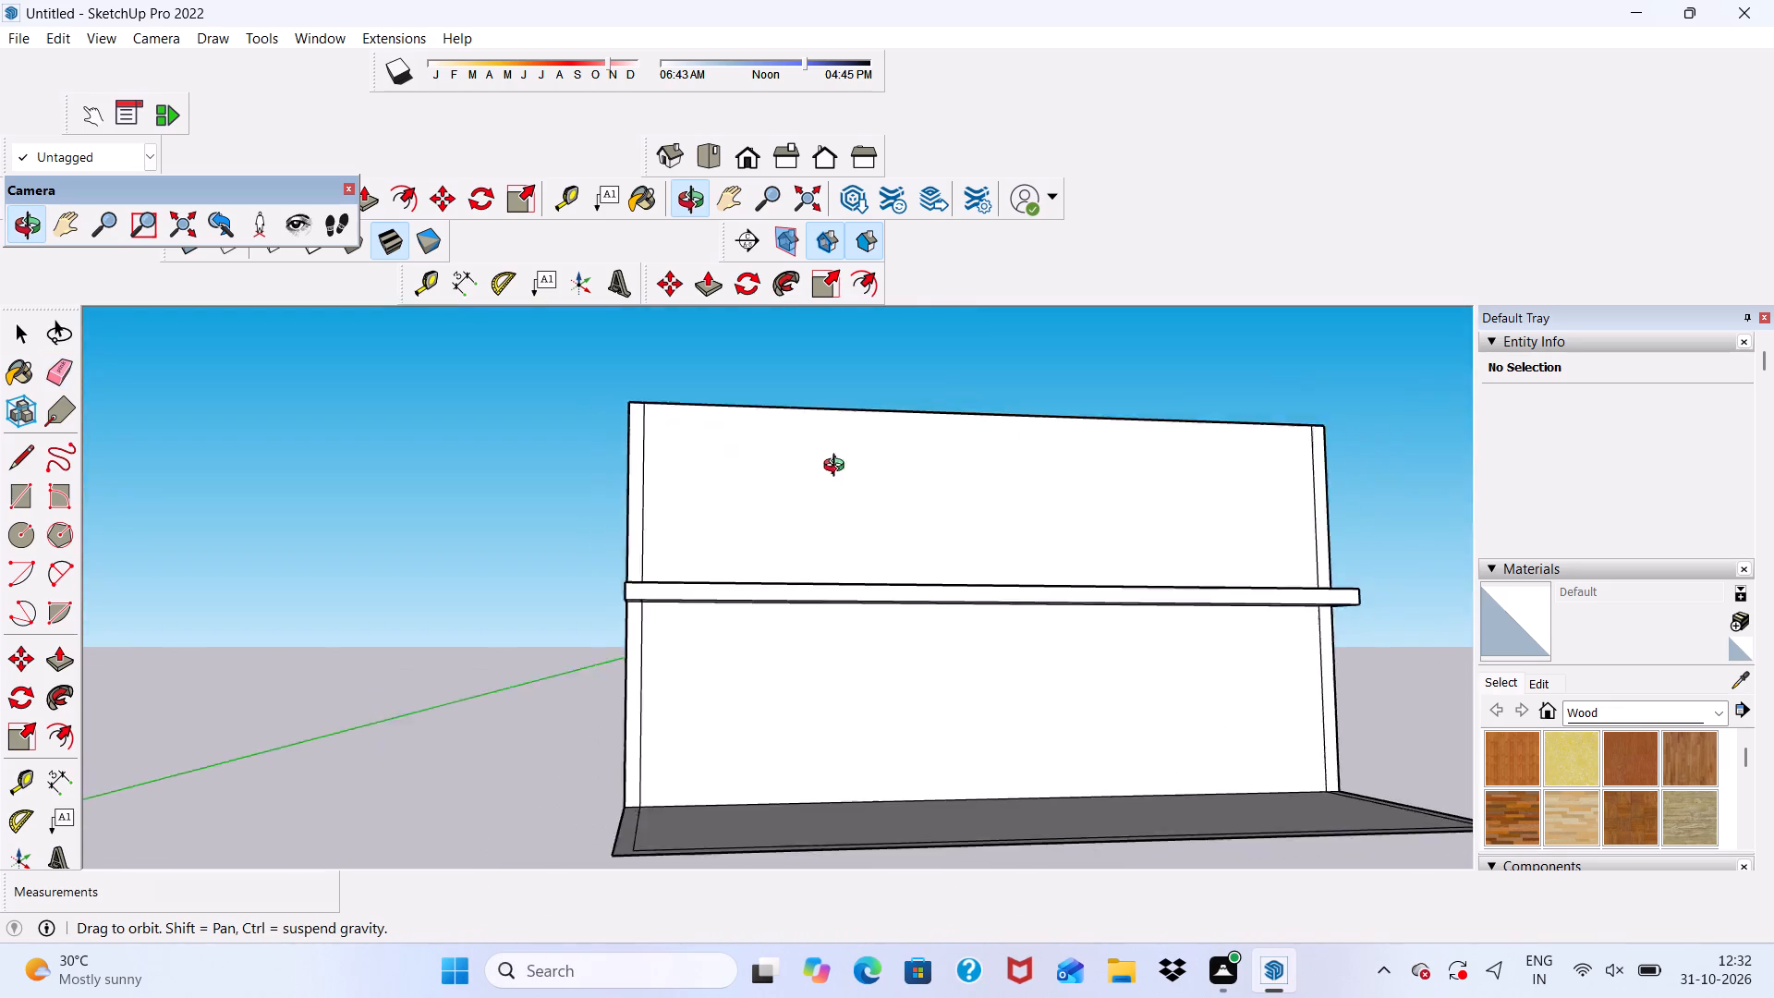
{"action": "middle_click_drag", "start_coordinate": [838, 468], "coordinate": [557, 637]}
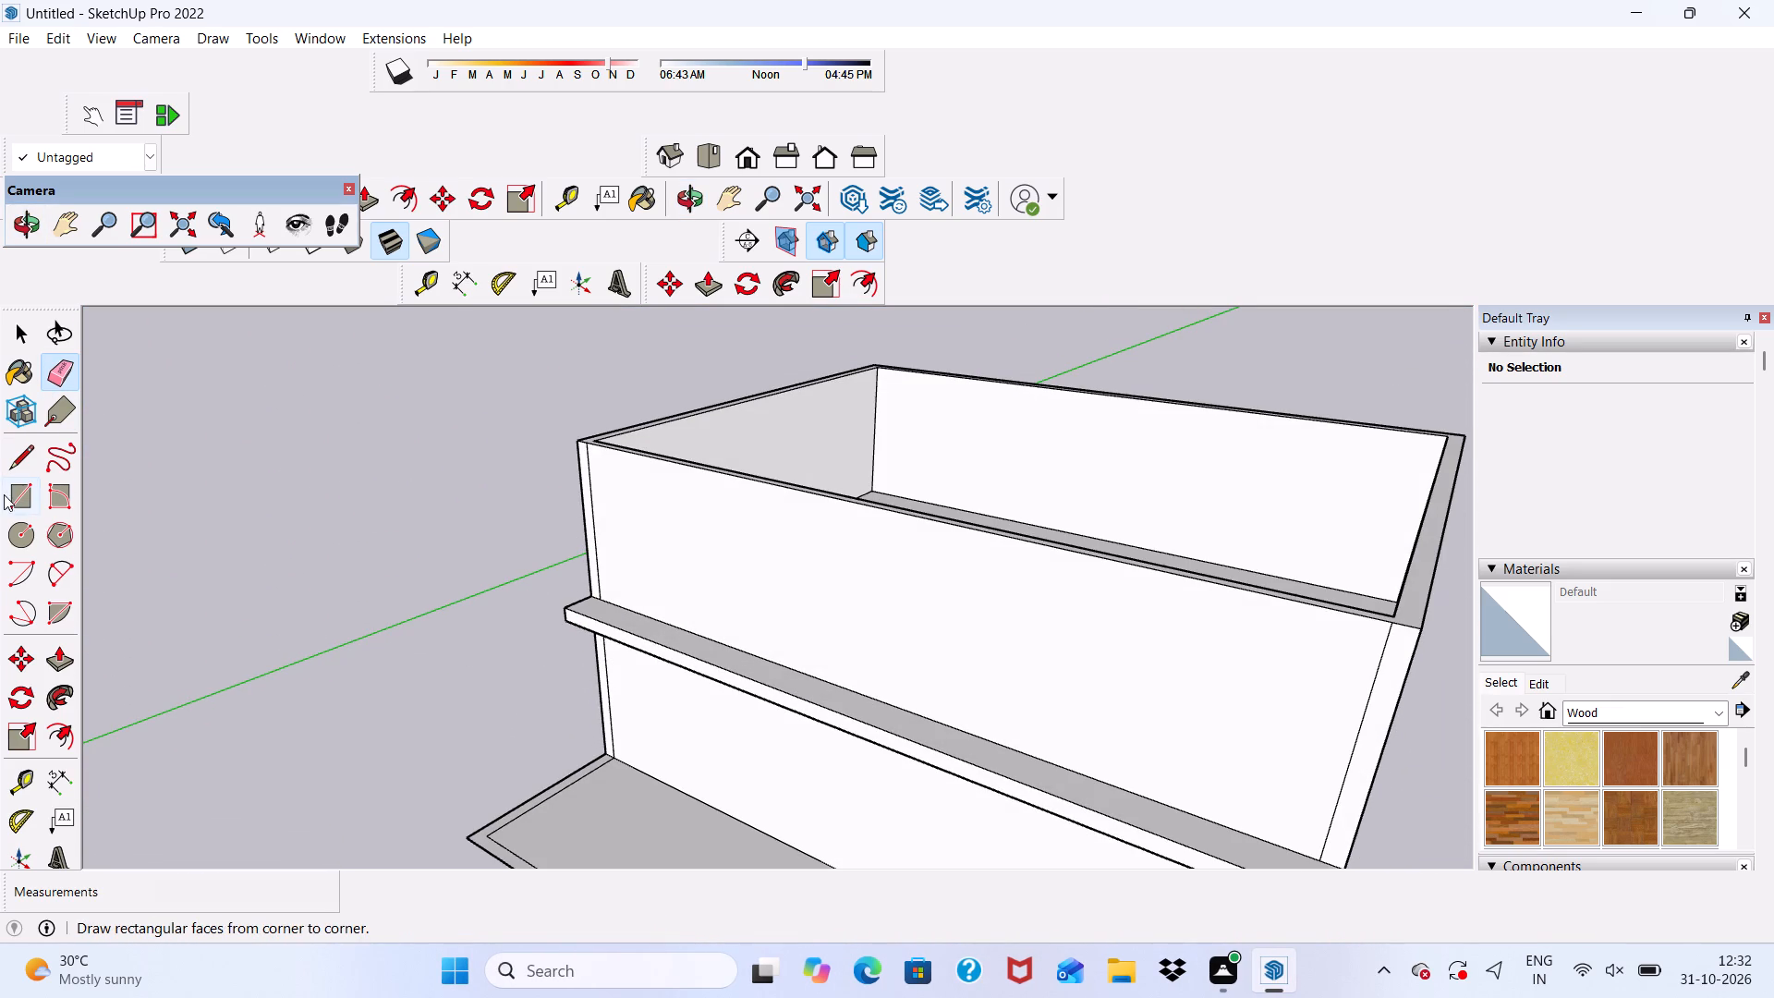
{"action": "left_click", "coordinate": [4, 494]}
{"action": "scroll", "coordinate": [420, 489], "scroll_direction": "down", "scroll_amount": 4}
{"action": "middle_click_drag", "start_coordinate": [645, 537], "coordinate": [816, 671]}
{"action": "scroll", "coordinate": [686, 414], "scroll_direction": "up", "scroll_amount": 5}
{"action": "scroll", "coordinate": [644, 347], "scroll_direction": "down", "scroll_amount": 11}
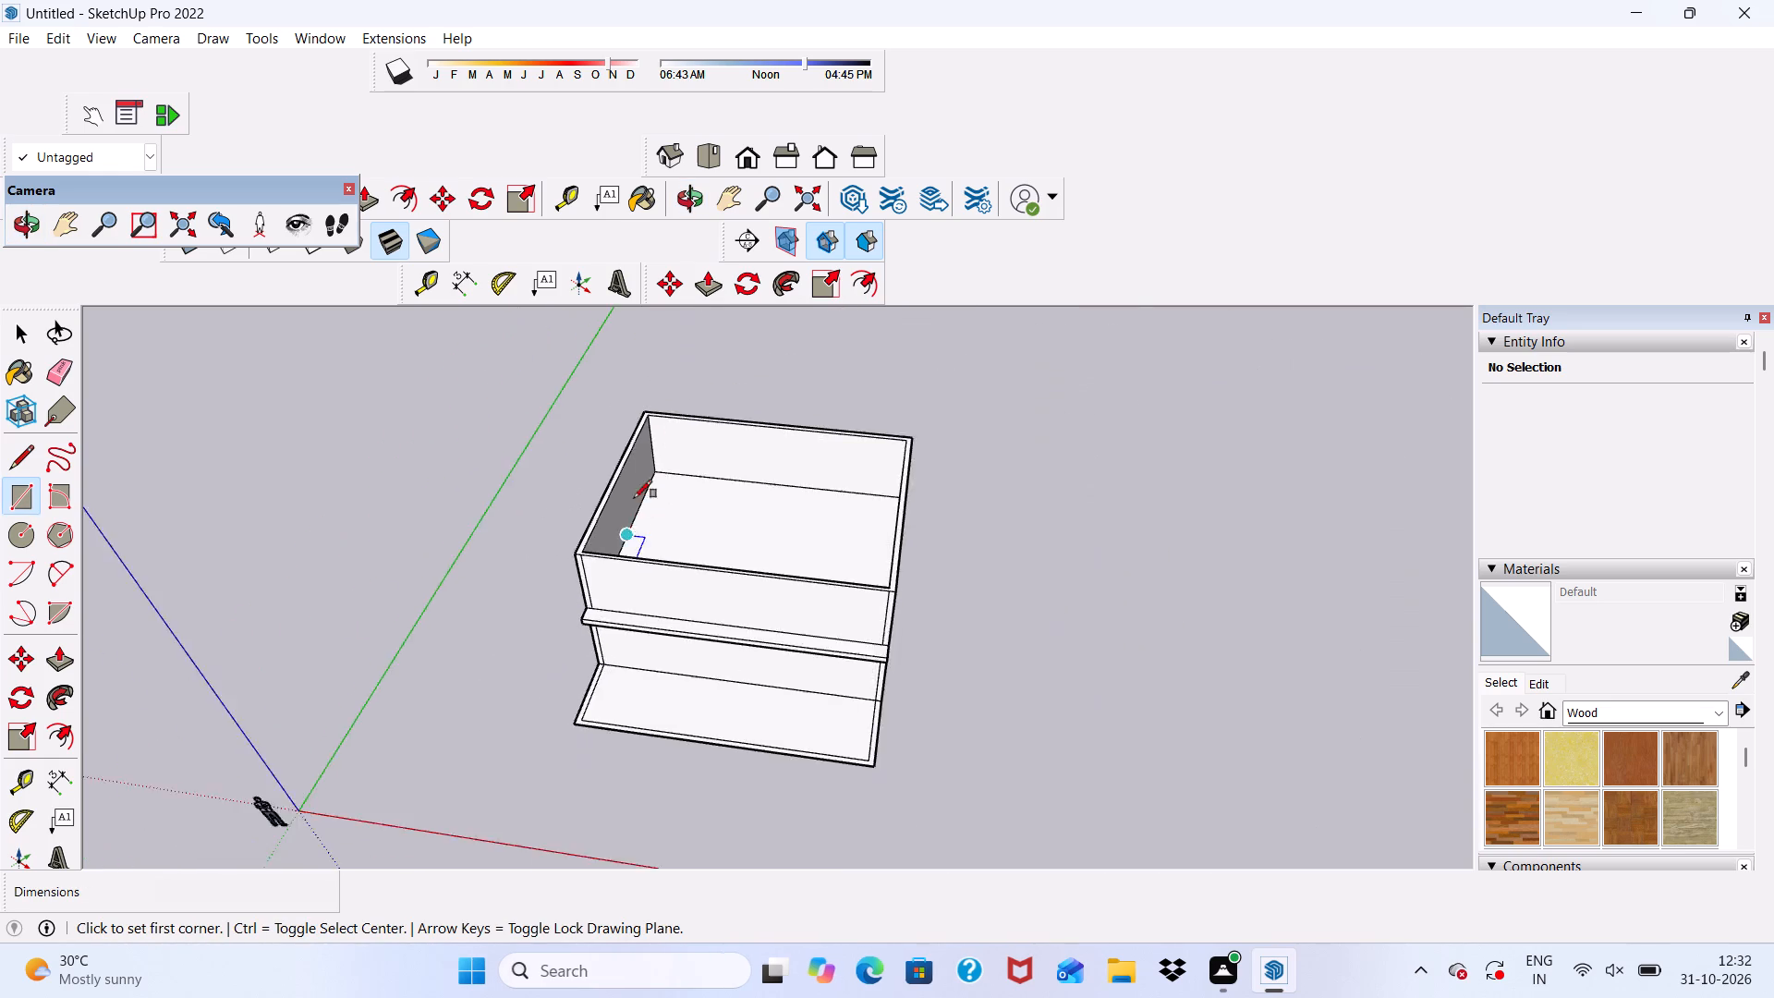
{"action": "scroll", "coordinate": [643, 376], "scroll_direction": "up", "scroll_amount": 15}
{"action": "left_click", "coordinate": [649, 470]}
{"action": "scroll", "coordinate": [842, 451], "scroll_direction": "down", "scroll_amount": 3}
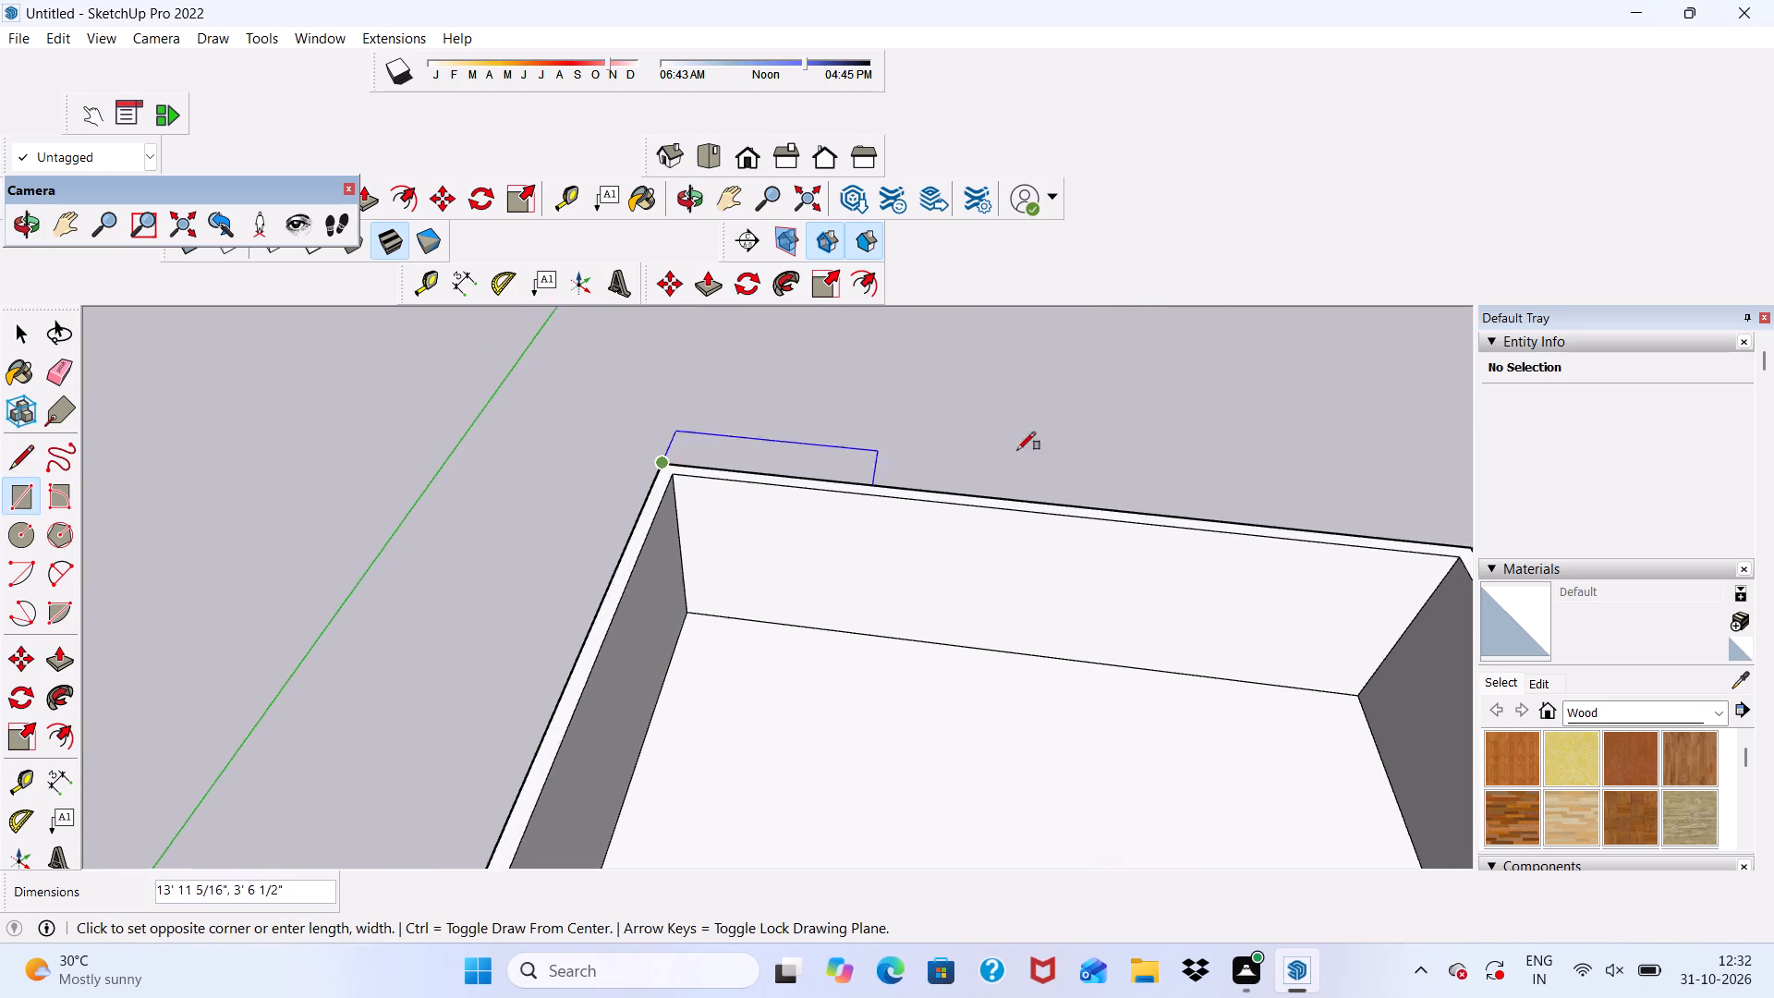
{"action": "scroll", "coordinate": [1017, 450], "scroll_direction": "down", "scroll_amount": 3}
{"action": "scroll", "coordinate": [1003, 372], "scroll_direction": "down", "scroll_amount": 5}
{"action": "scroll", "coordinate": [1156, 416], "scroll_direction": "down", "scroll_amount": 3}
{"action": "scroll", "coordinate": [1188, 694], "scroll_direction": "up", "scroll_amount": 1}
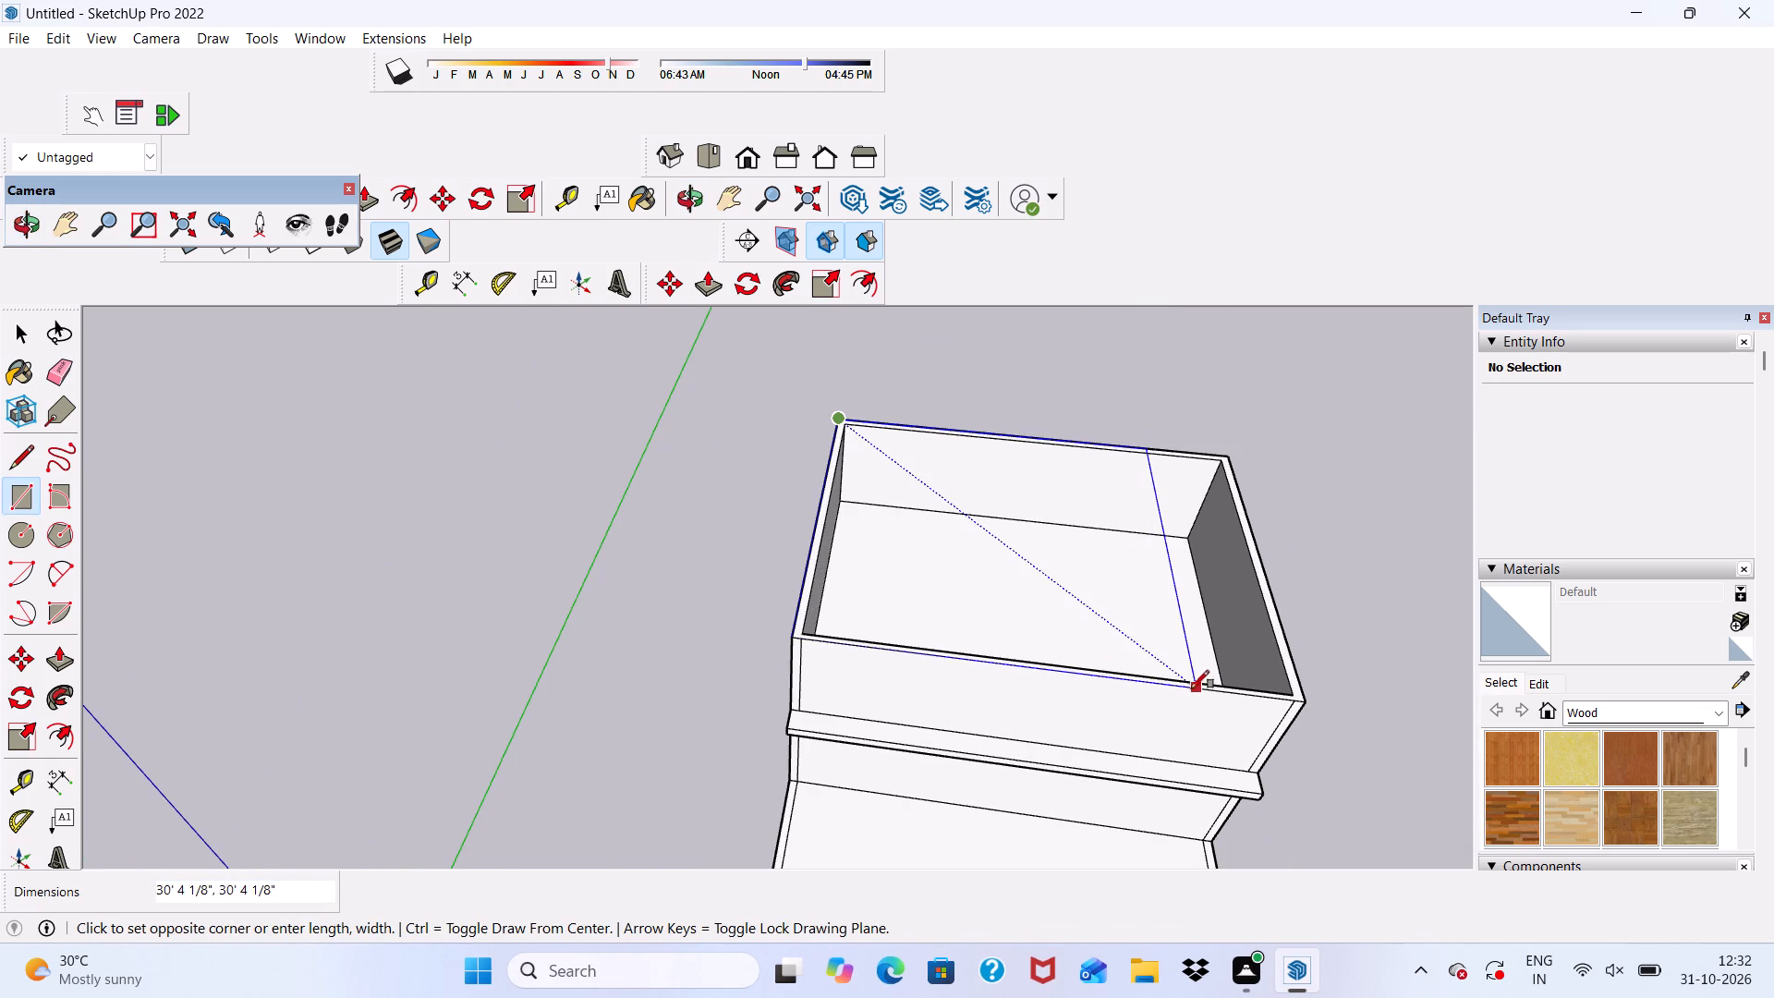
{"action": "scroll", "coordinate": [1269, 673], "scroll_direction": "up", "scroll_amount": 5}
{"action": "left_click", "coordinate": [1213, 699]}
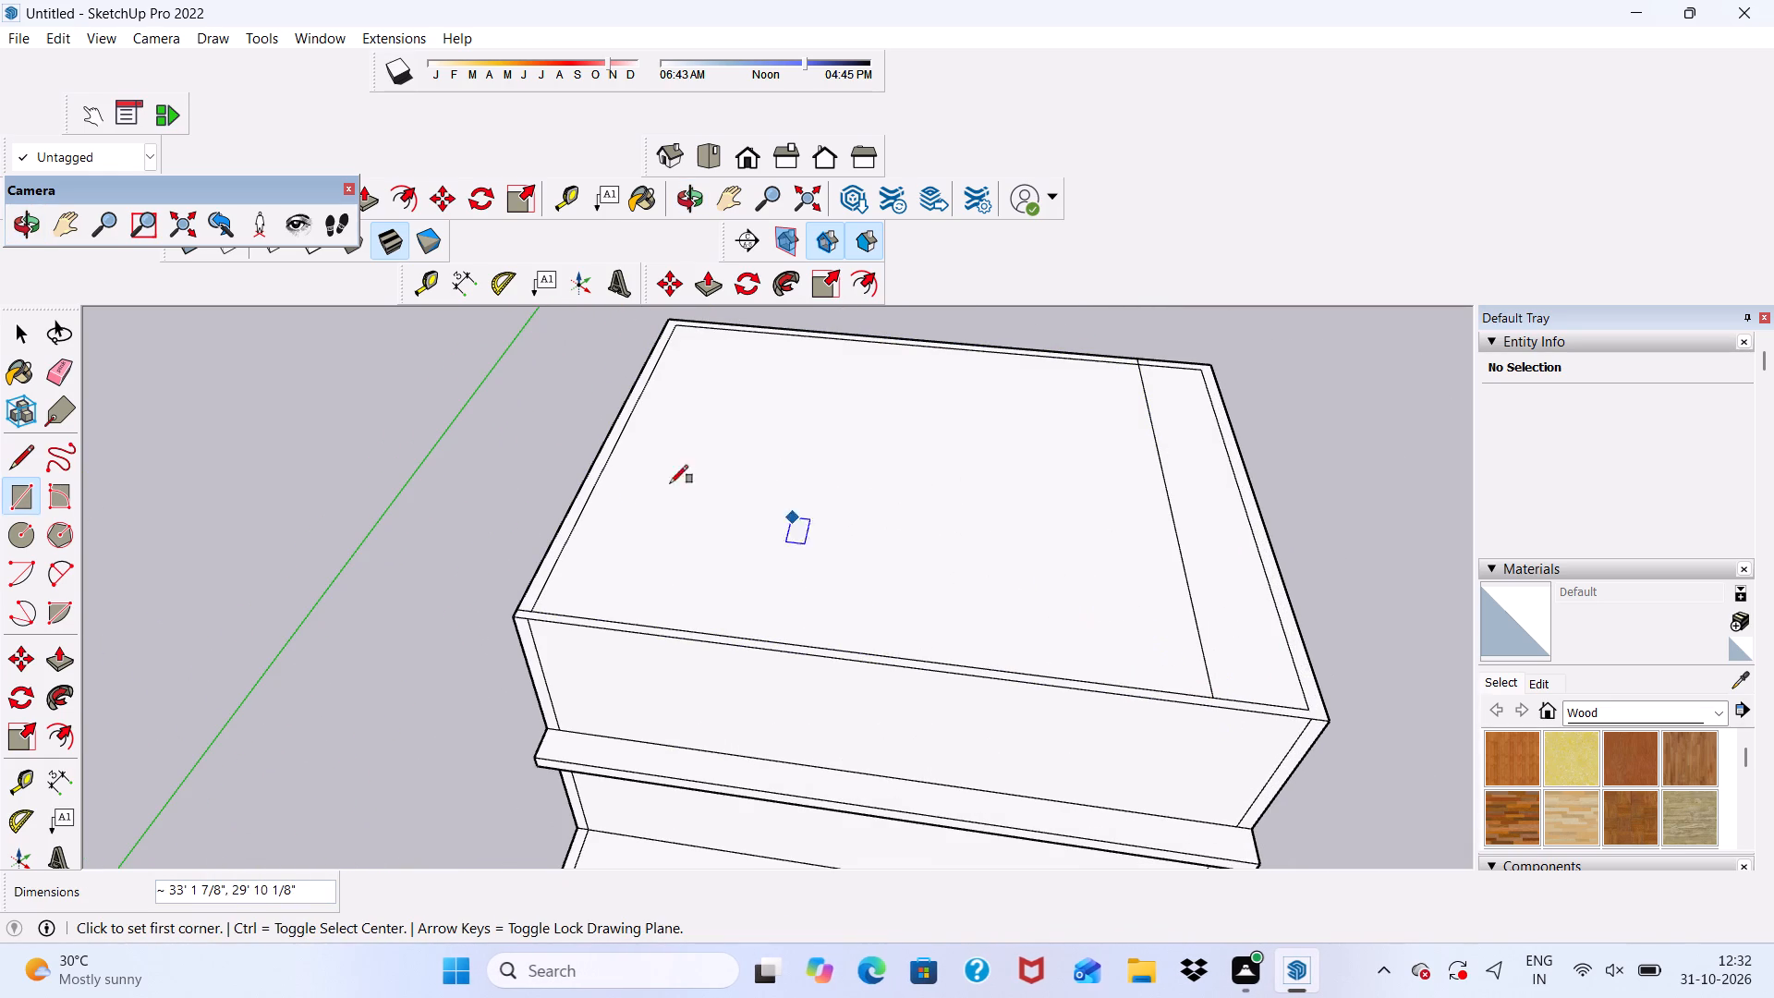
Erase the stray line crossing the new roof face and its leftover segment on the back wall's top edge.
{"action": "left_click", "coordinate": [52, 358]}
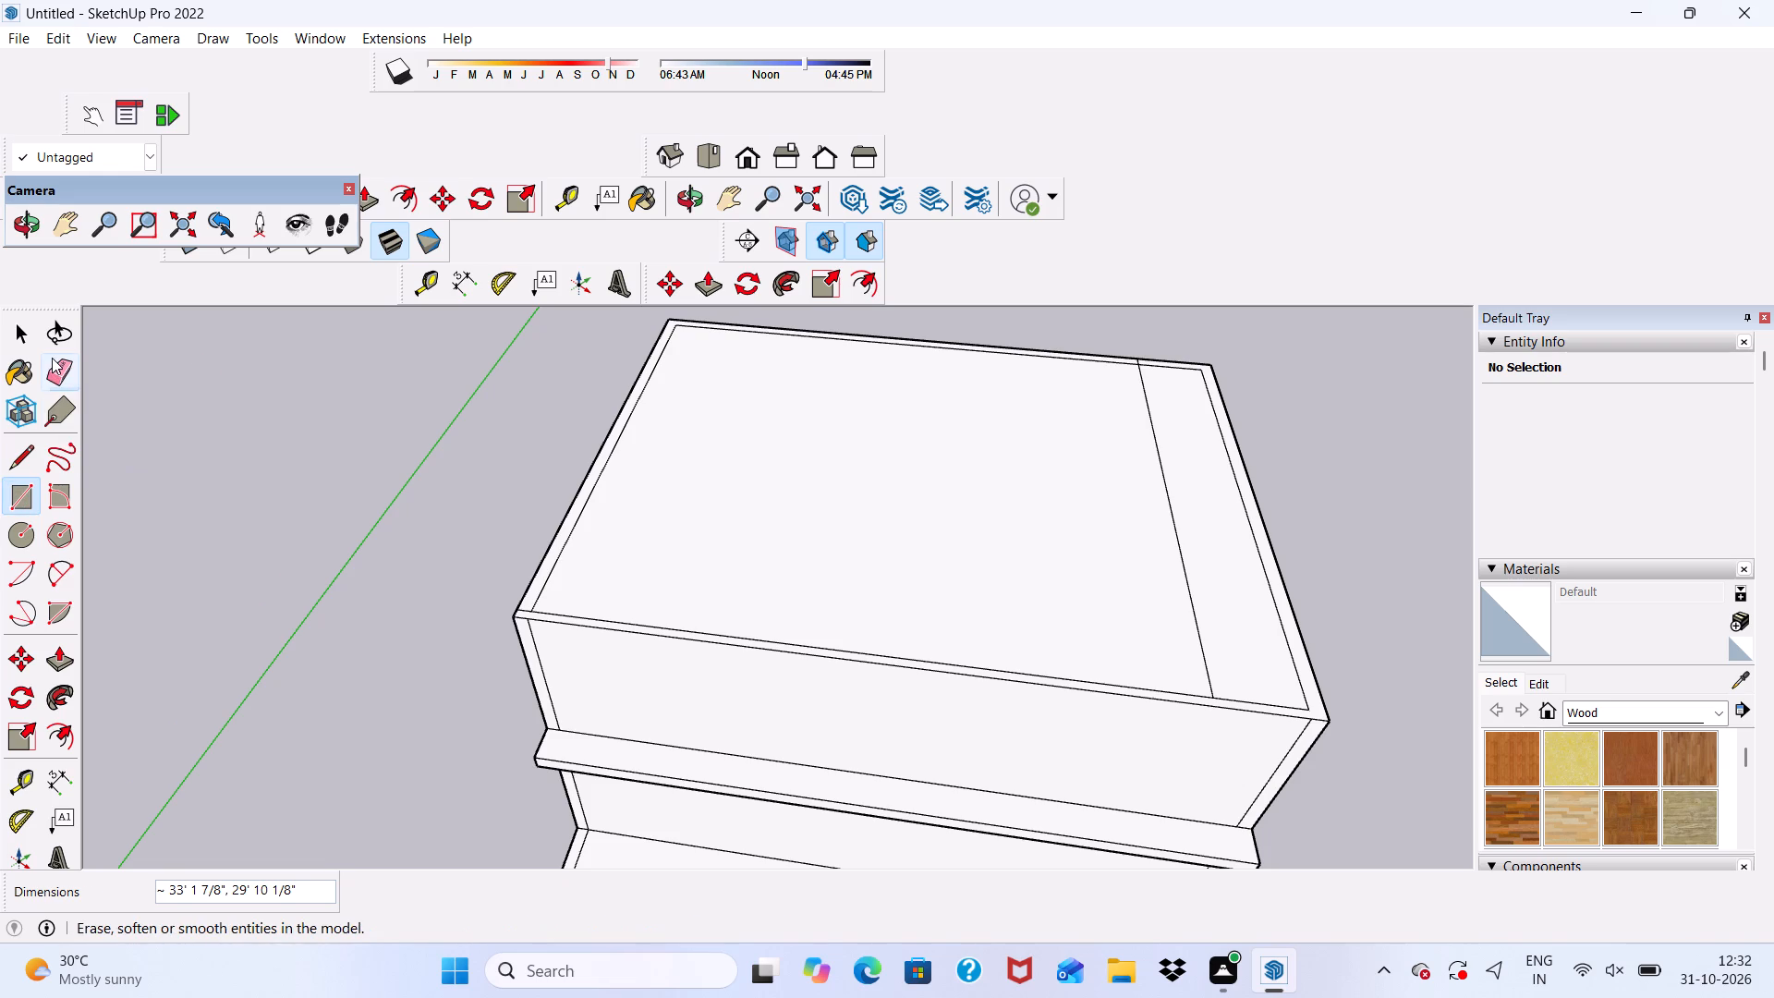
{"action": "left_click_drag", "start_coordinate": [1228, 495], "coordinate": [1157, 518]}
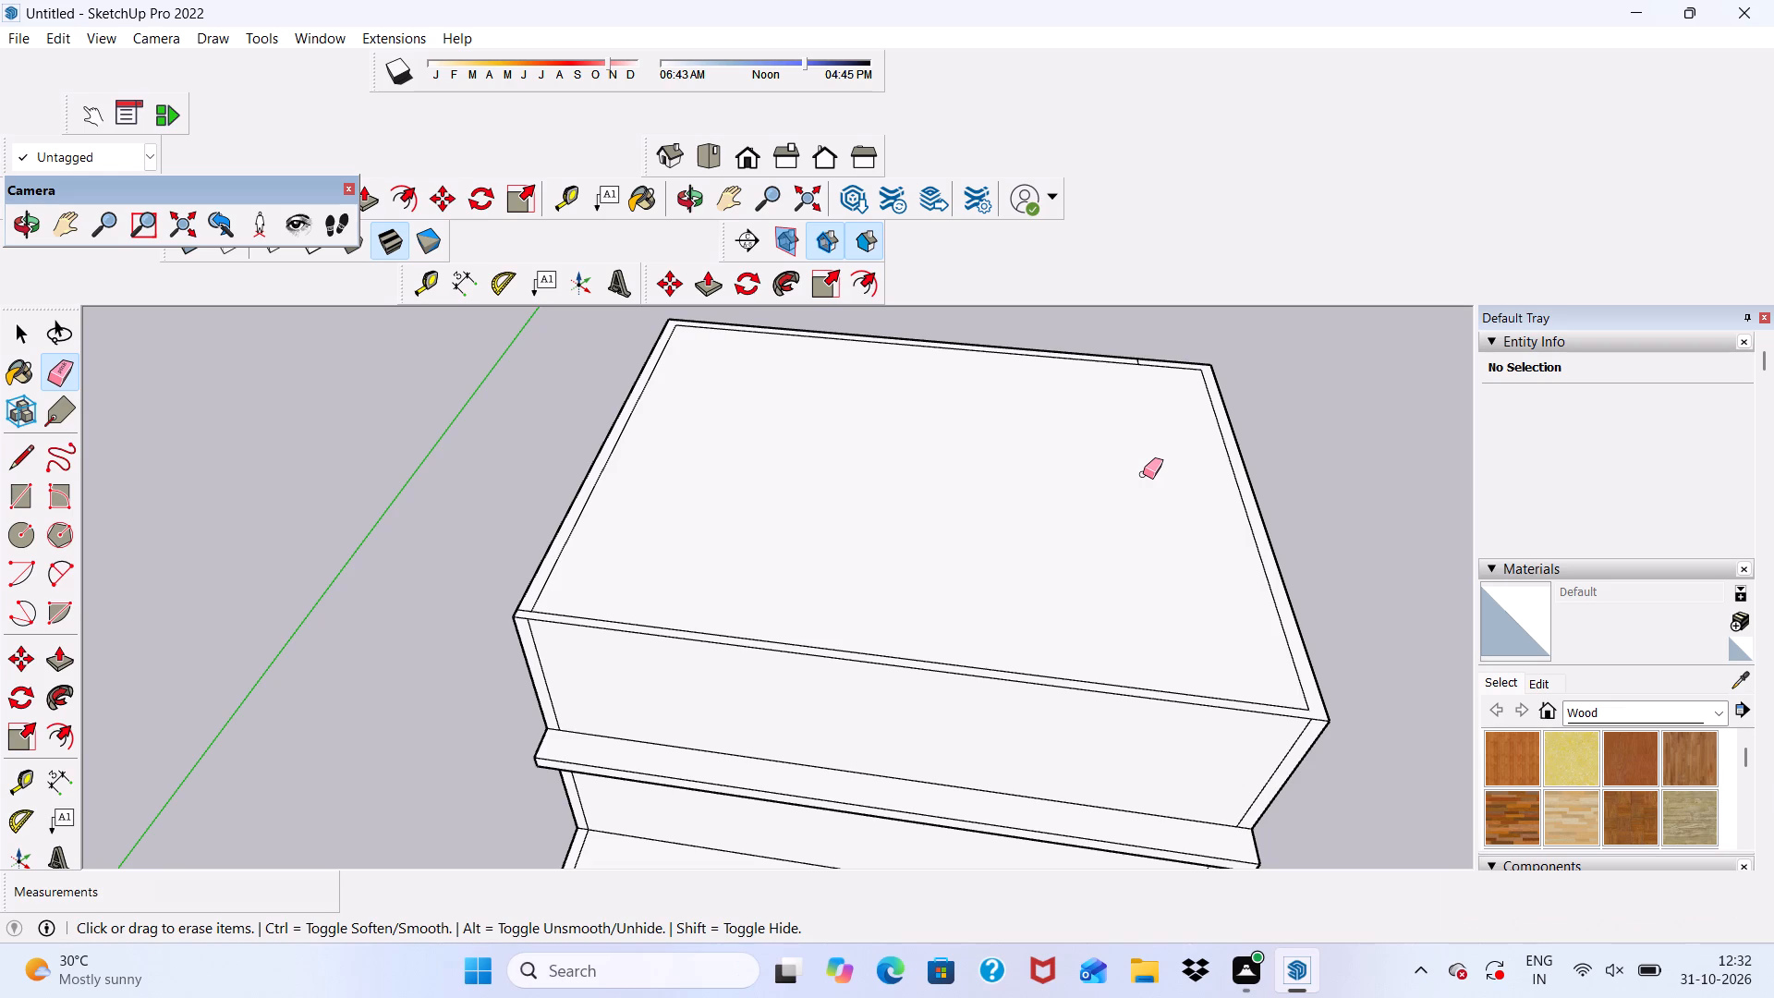
{"action": "scroll", "coordinate": [1201, 297], "scroll_direction": "up", "scroll_amount": 7}
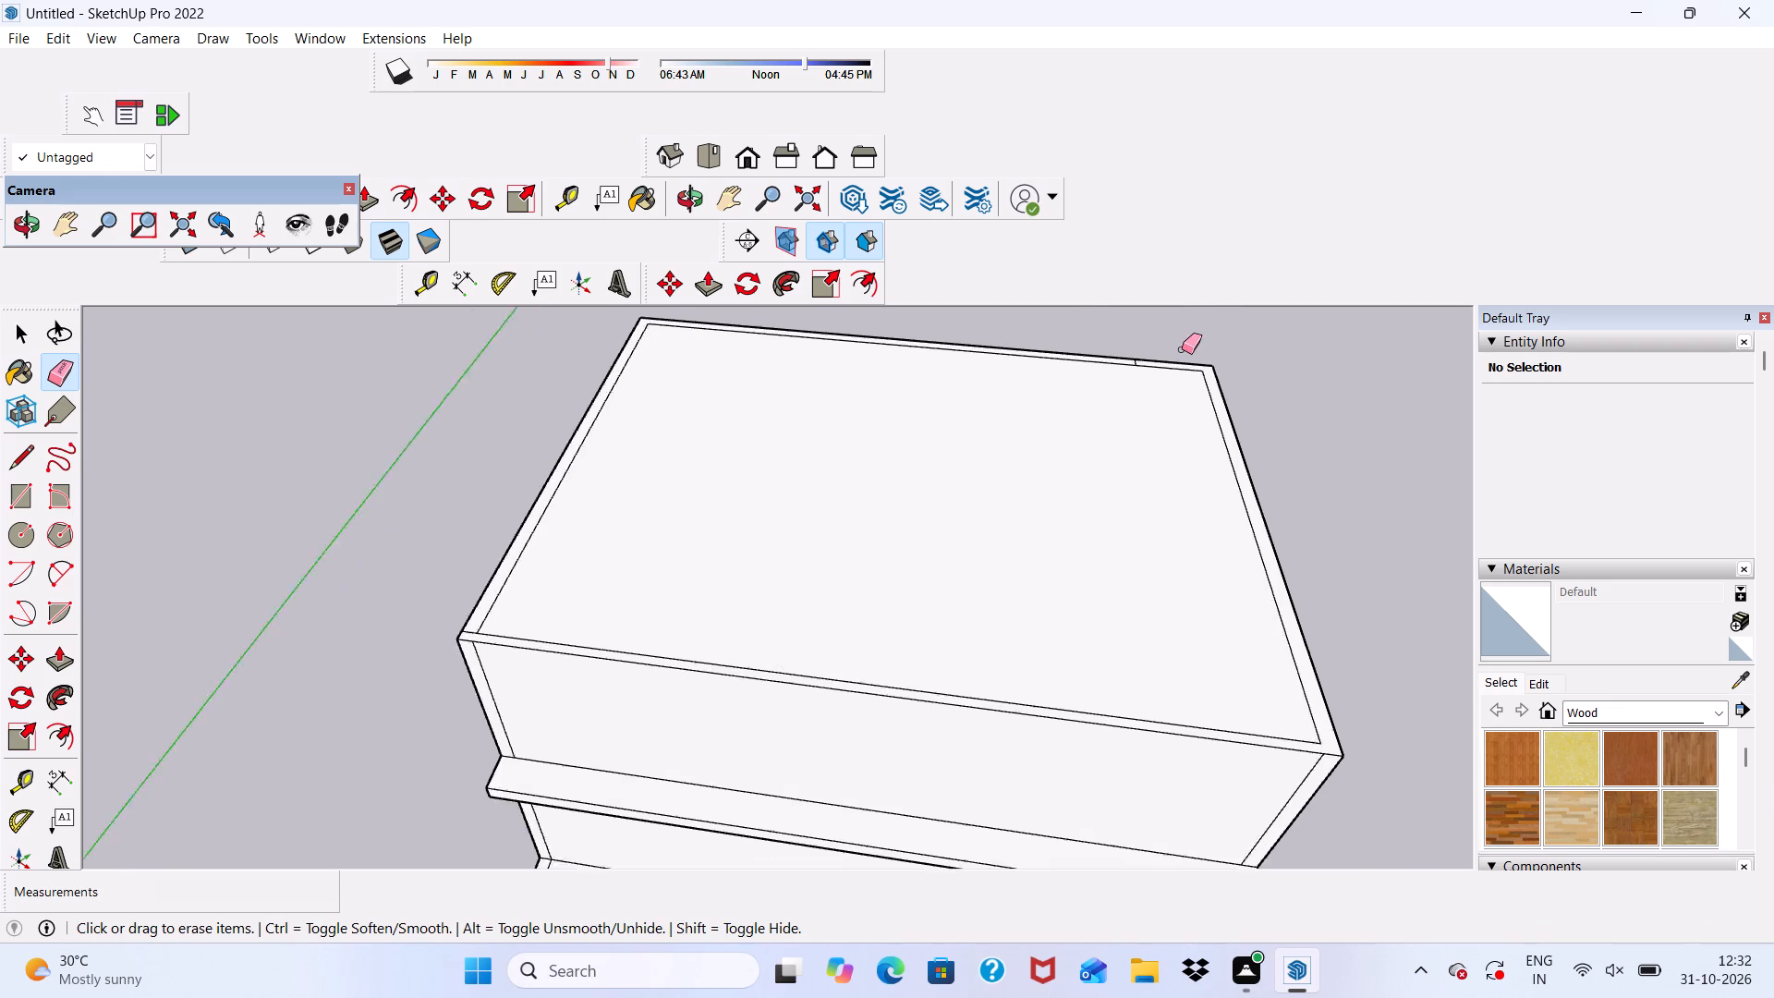
{"action": "scroll", "coordinate": [1182, 349], "scroll_direction": "up", "scroll_amount": 20}
{"action": "scroll", "coordinate": [1182, 349], "scroll_direction": "up", "scroll_amount": 1}
{"action": "left_click_drag", "start_coordinate": [1130, 387], "coordinate": [1160, 391]}
{"action": "scroll", "coordinate": [1169, 390], "scroll_direction": "down", "scroll_amount": 7}
{"action": "scroll", "coordinate": [1147, 378], "scroll_direction": "up", "scroll_amount": 1}
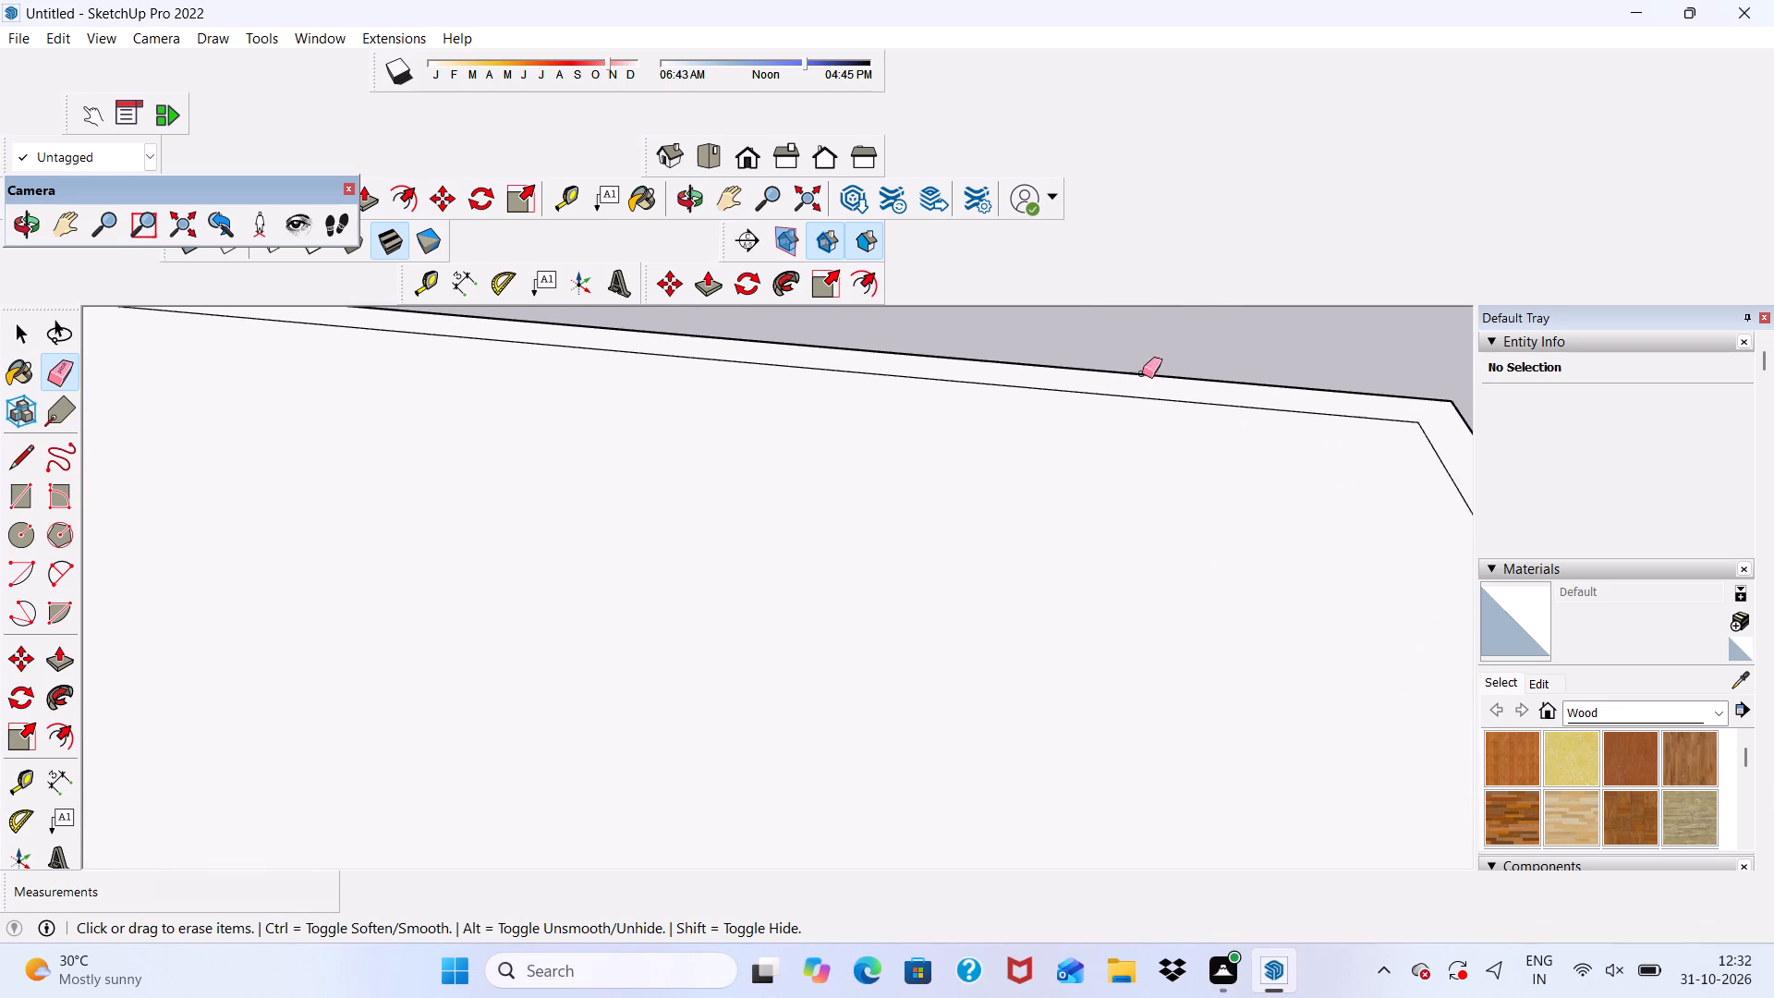
Erase the leftover edge on the inner face of the back wall inside the building.
{"action": "scroll", "coordinate": [1126, 378], "scroll_direction": "down", "scroll_amount": 7}
{"action": "scroll", "coordinate": [1050, 493], "scroll_direction": "down", "scroll_amount": 15}
{"action": "middle_click_drag", "start_coordinate": [993, 549], "coordinate": [968, 617]}
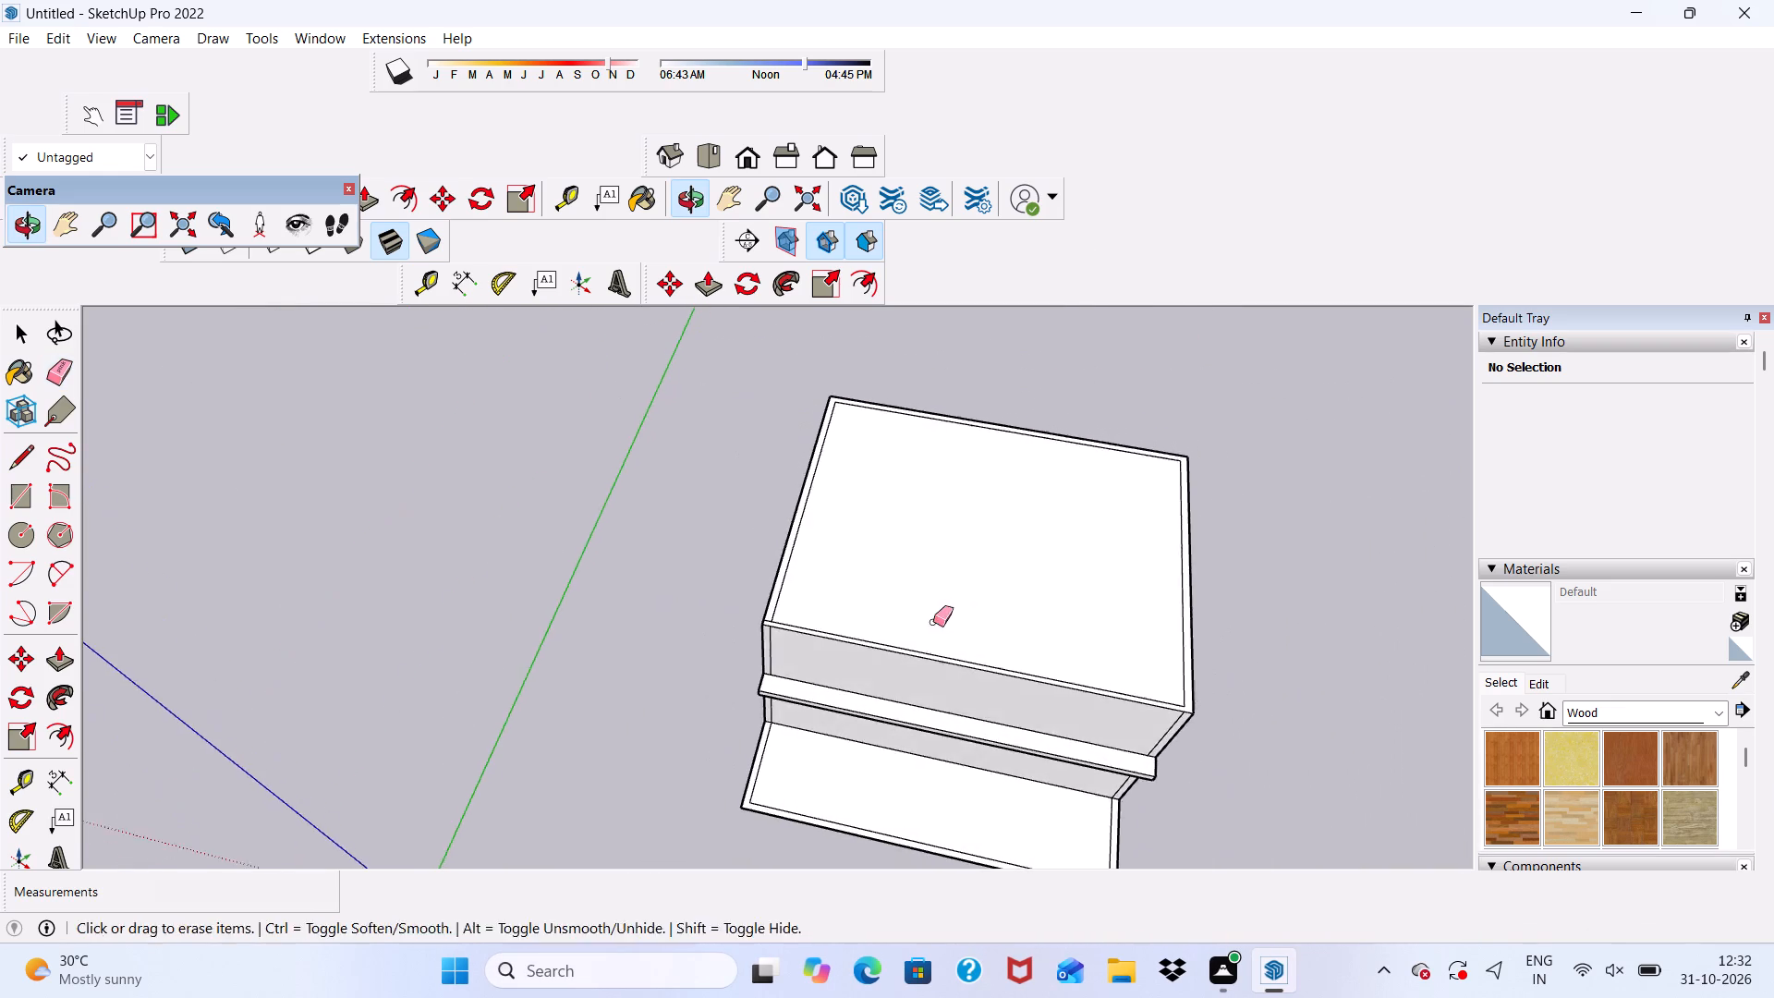
{"action": "scroll", "coordinate": [796, 638], "scroll_direction": "up", "scroll_amount": 18}
{"action": "scroll", "coordinate": [1160, 470], "scroll_direction": "down", "scroll_amount": 3}
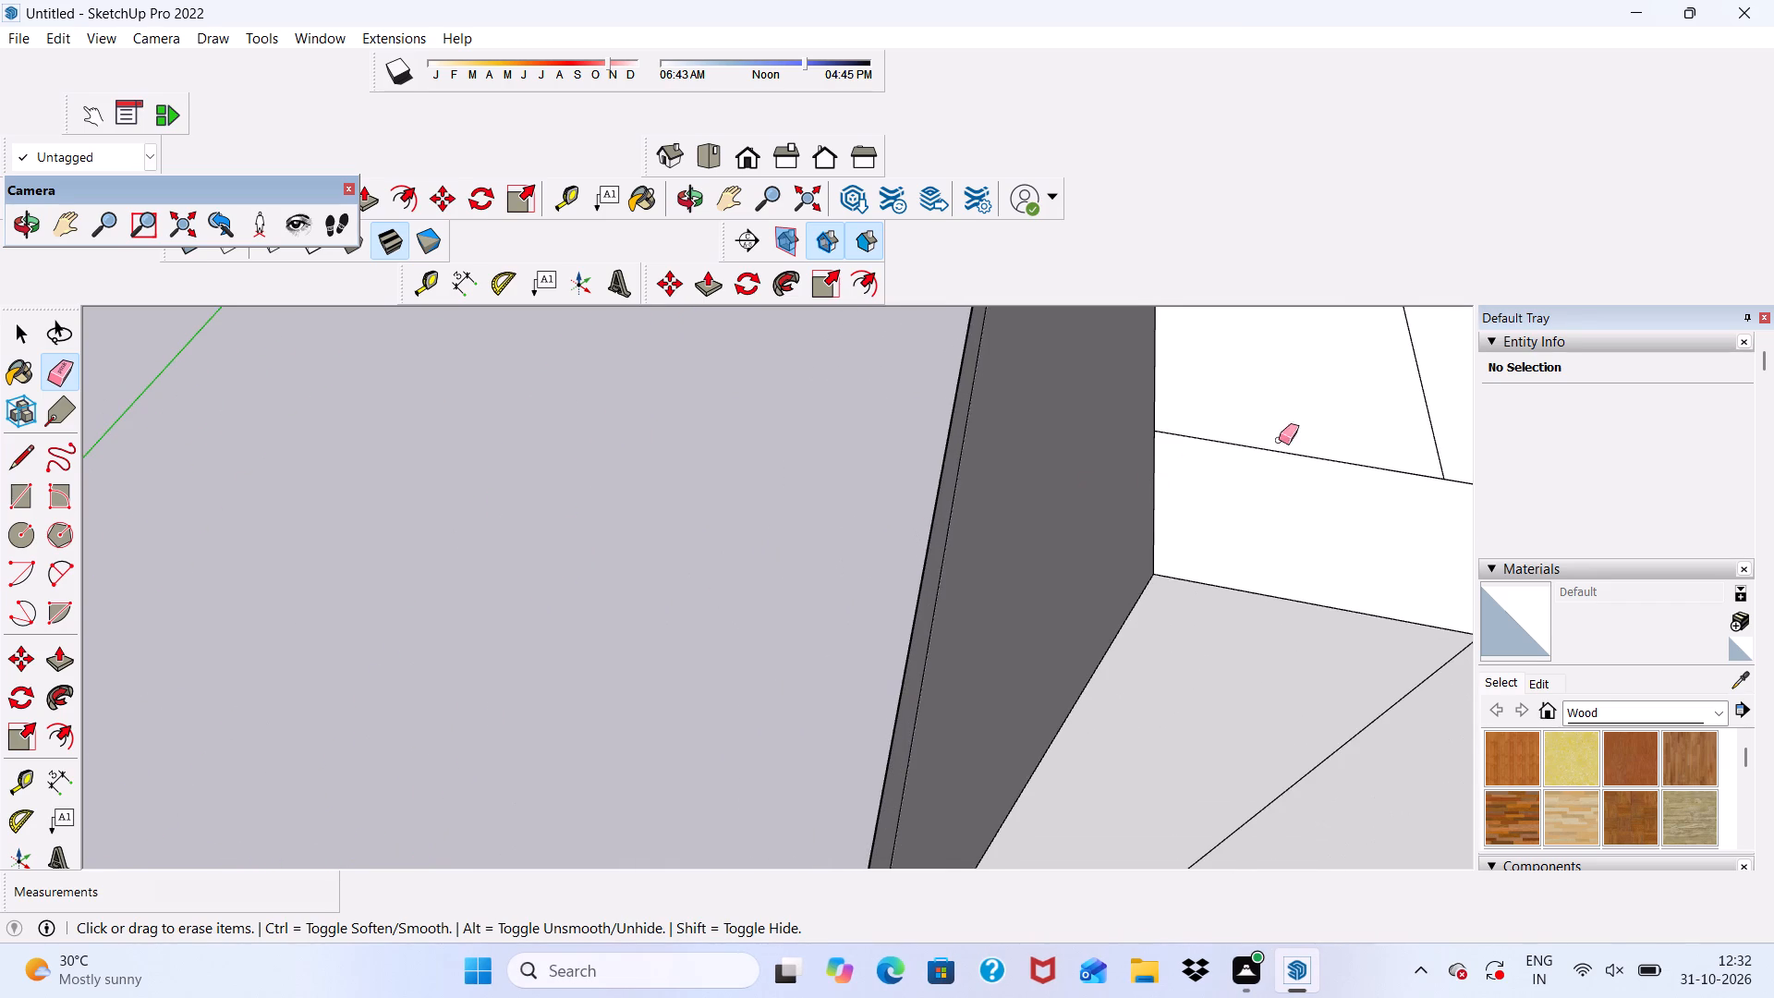
{"action": "left_click_drag", "start_coordinate": [1246, 451], "coordinate": [1283, 501]}
{"action": "scroll", "coordinate": [1222, 480], "scroll_direction": "down", "scroll_amount": 3}
{"action": "left_click_drag", "start_coordinate": [1258, 441], "coordinate": [1258, 478]}
{"action": "scroll", "coordinate": [1014, 511], "scroll_direction": "down", "scroll_amount": 7}
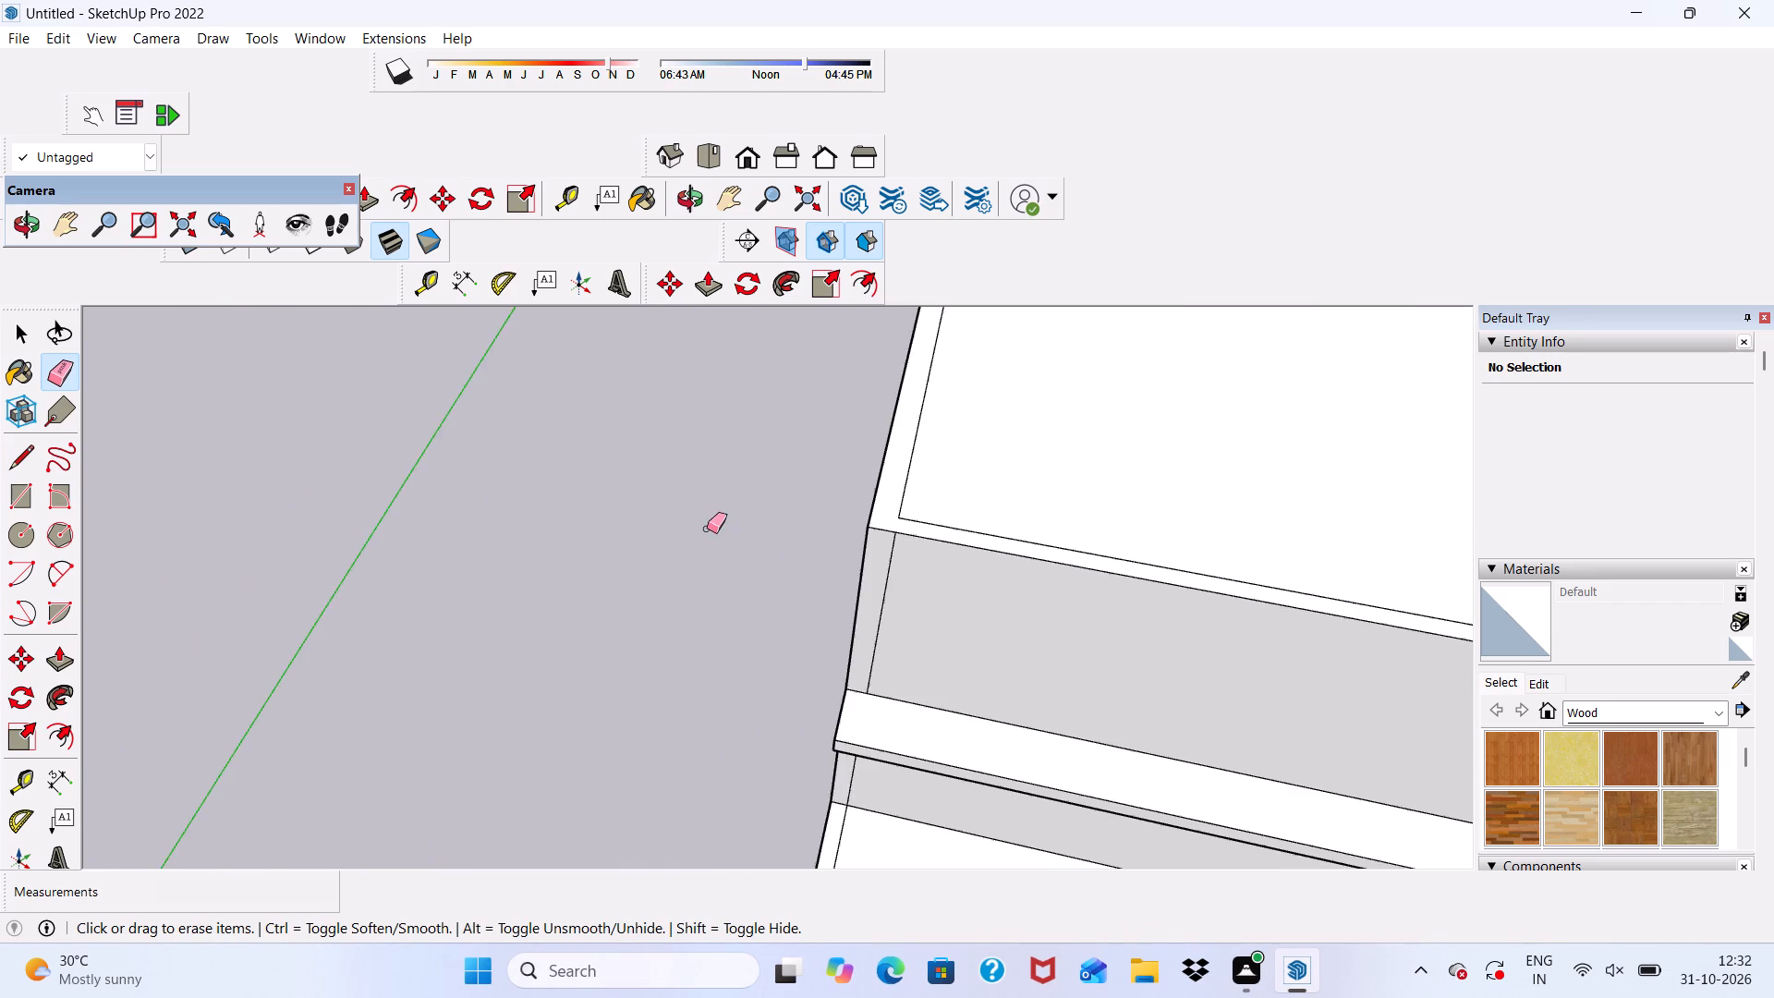
Examine the capped two-storey building and its front ledge from the front corner and from further away.
{"action": "scroll", "coordinate": [707, 529], "scroll_direction": "down", "scroll_amount": 8}
{"action": "middle_click_drag", "start_coordinate": [837, 523], "coordinate": [552, 378]}
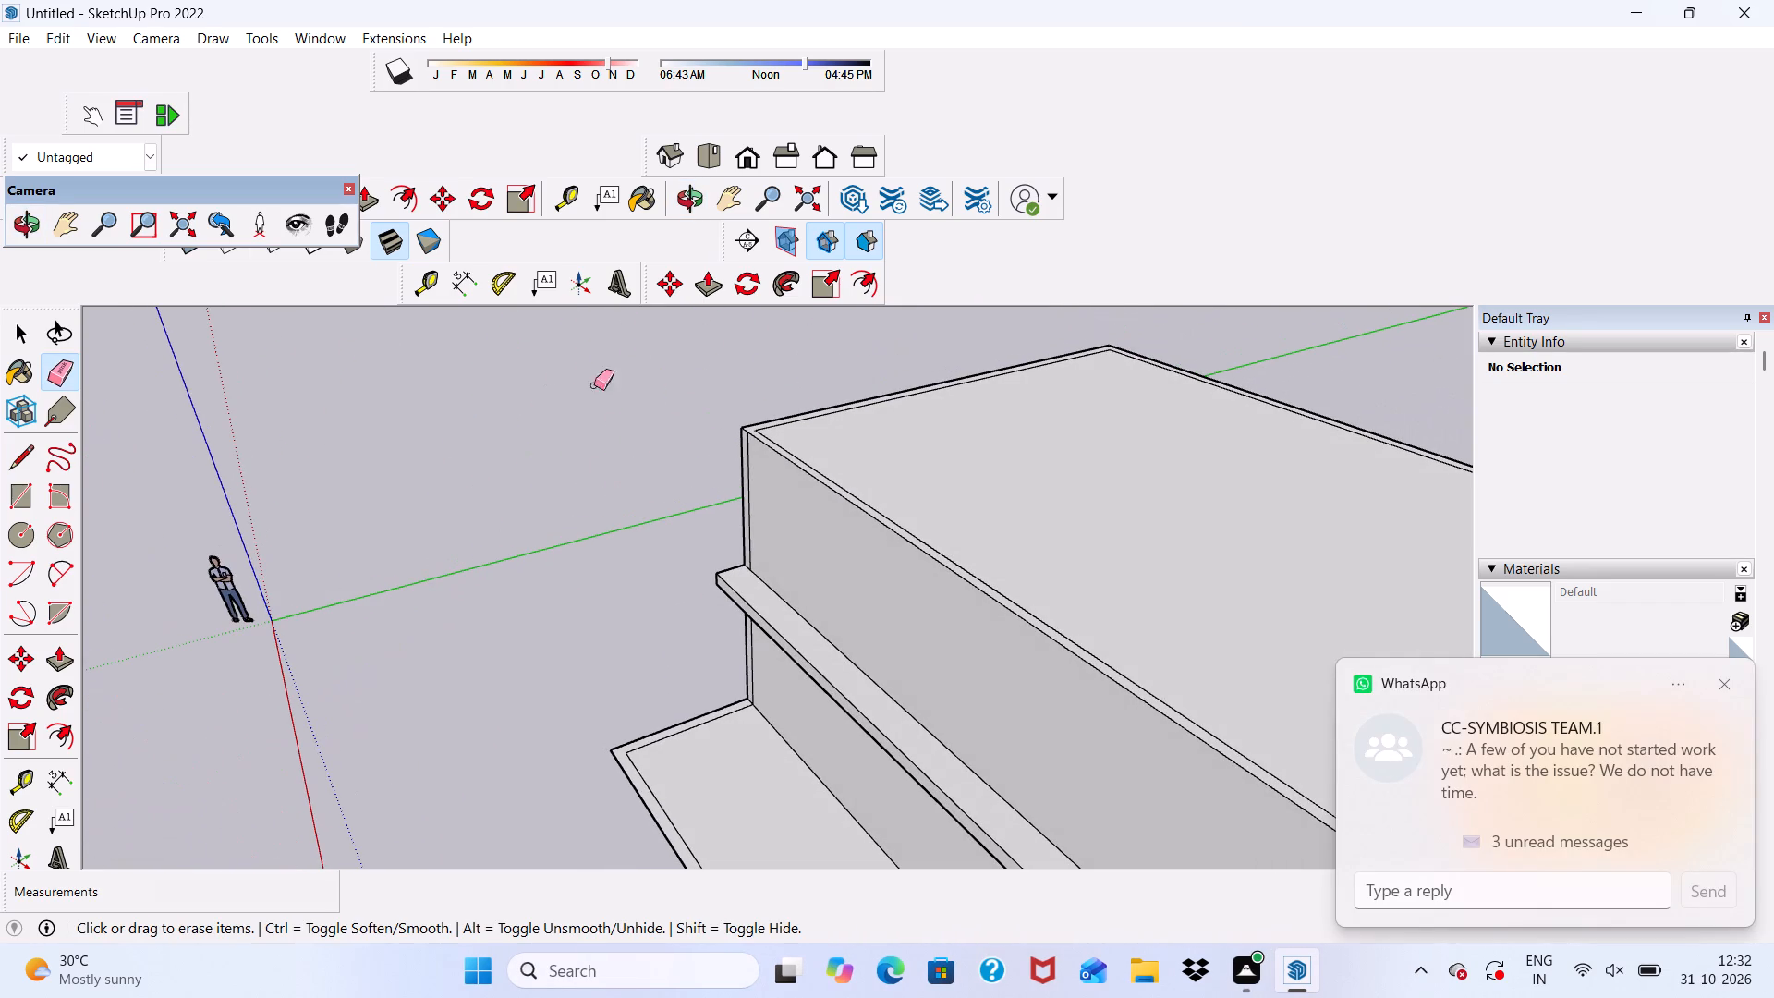
{"action": "middle_click_drag", "start_coordinate": [770, 580], "coordinate": [977, 578]}
{"action": "scroll", "coordinate": [1009, 565], "scroll_direction": "down", "scroll_amount": 1}
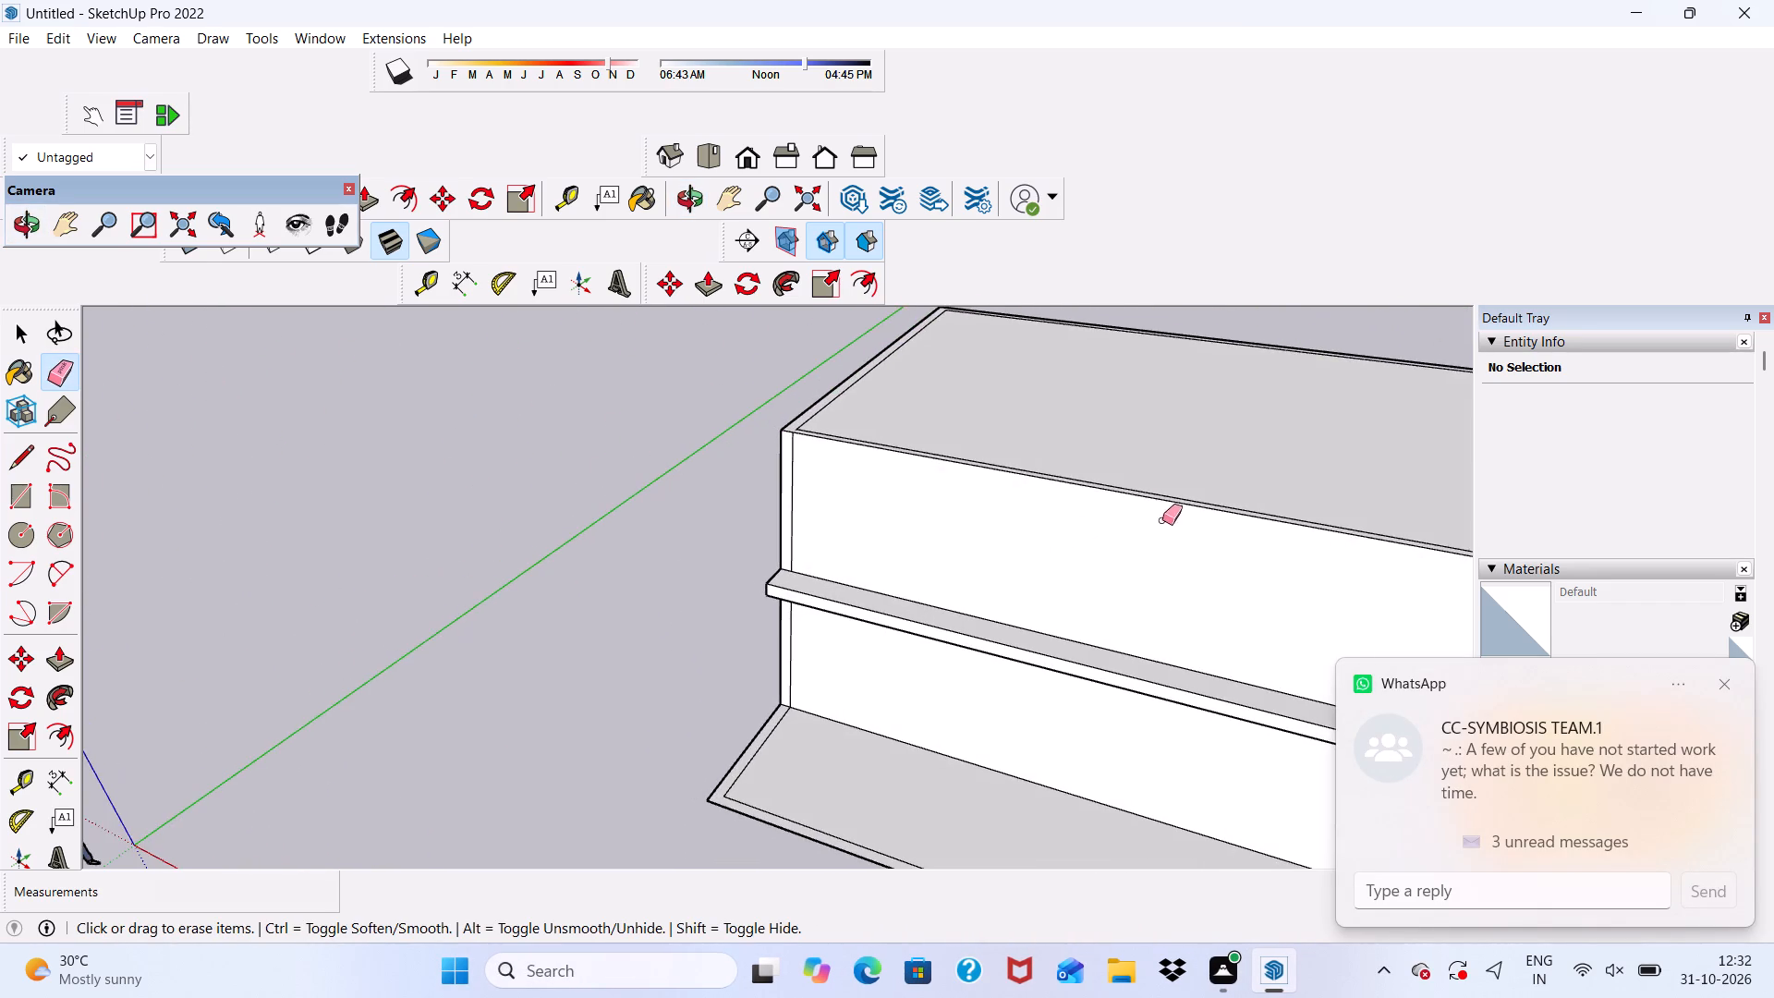
{"action": "scroll", "coordinate": [1037, 482], "scroll_direction": "down", "scroll_amount": 7}
{"action": "scroll", "coordinate": [1309, 495], "scroll_direction": "up", "scroll_amount": 2}
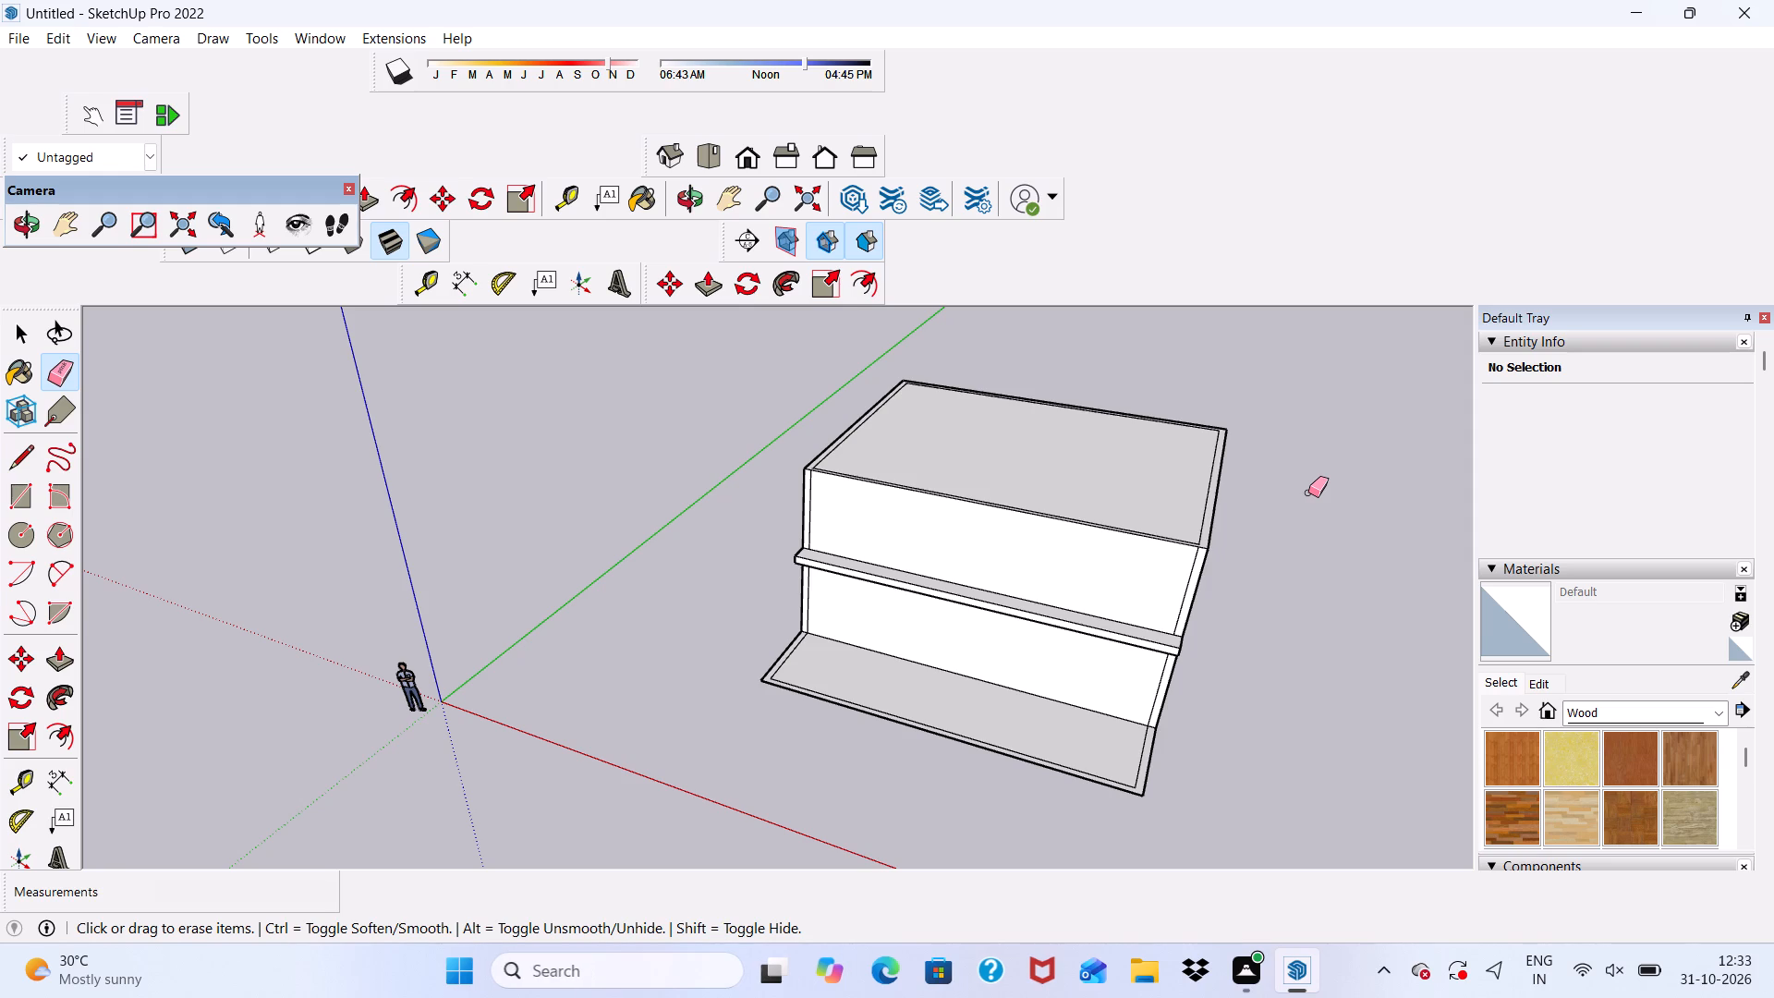
{"action": "key", "text": "space"}
{"action": "key", "text": "space"}
{"action": "key", "text": "space"}
{"action": "key", "text": "space"}
{"action": "key", "text": "space"}
{"action": "key", "text": "space"}
{"action": "key", "text": "space"}
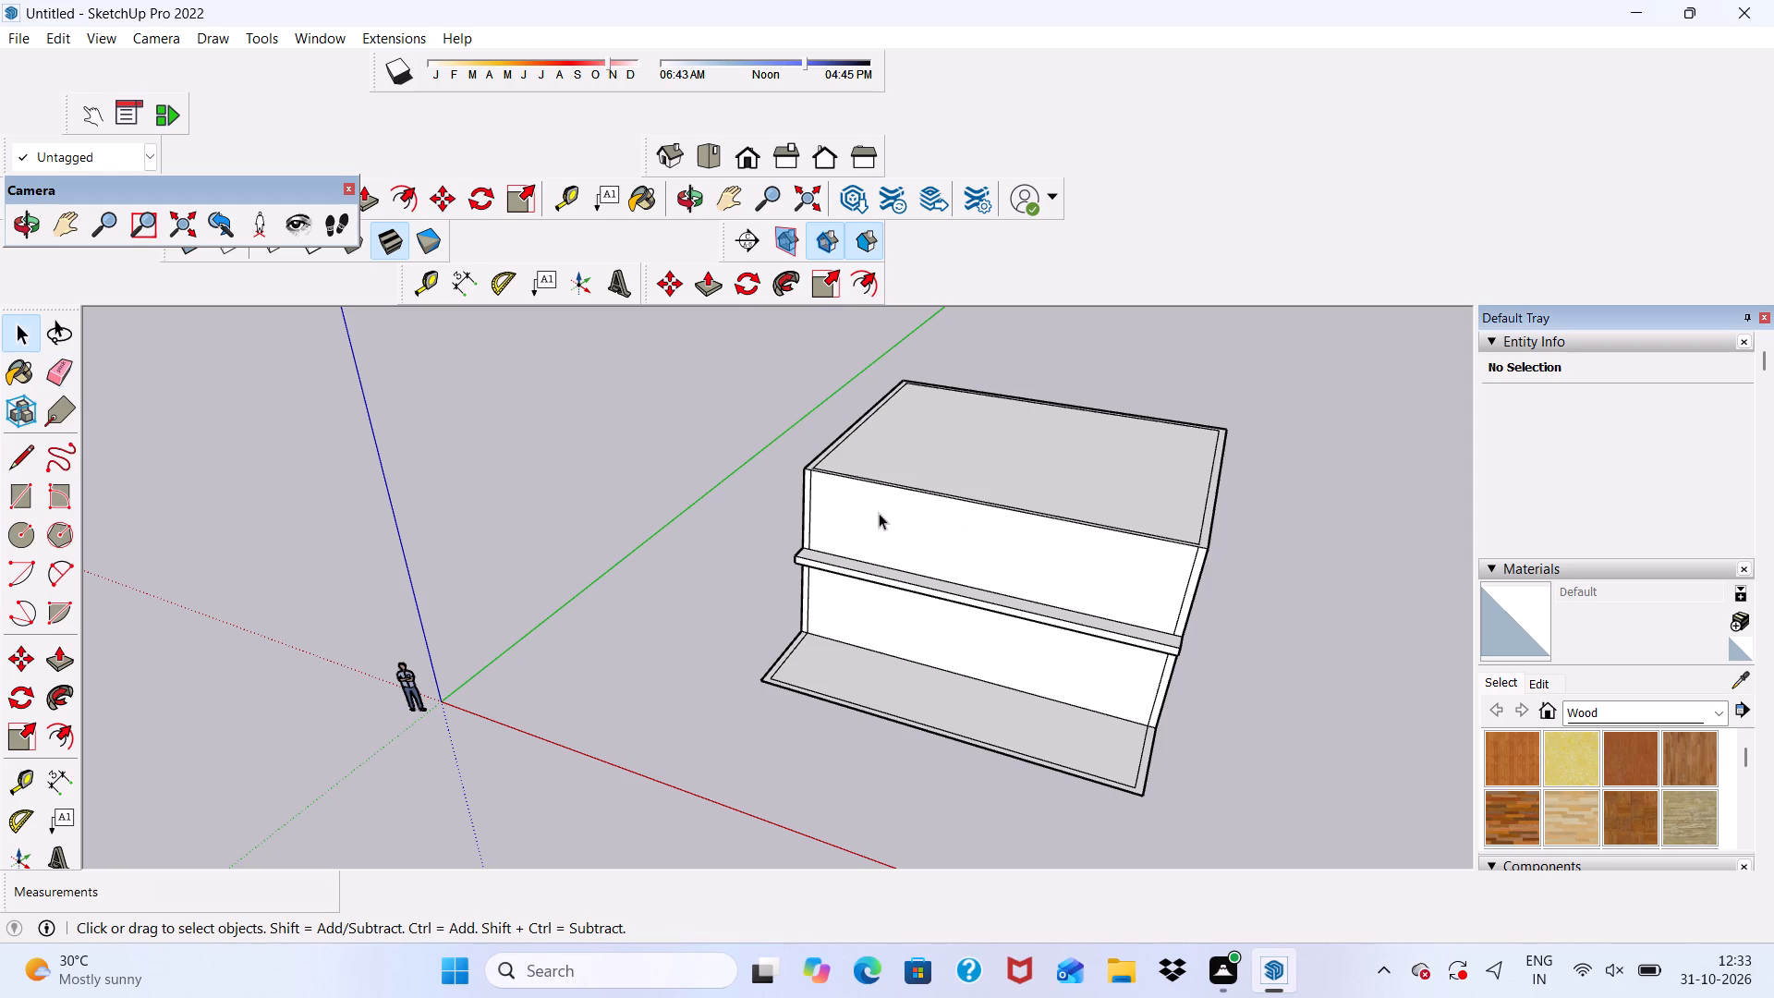
Push/Pull the wall-outline ring around the second-storey roof up 10' to form the third-storey walls.
{"action": "middle_click_drag", "start_coordinate": [891, 488], "coordinate": [953, 642]}
{"action": "scroll", "coordinate": [937, 504], "scroll_direction": "down", "scroll_amount": 4}
{"action": "middle_click_drag", "start_coordinate": [927, 517], "coordinate": [936, 564]}
{"action": "scroll", "coordinate": [1001, 491], "scroll_direction": "up", "scroll_amount": 3}
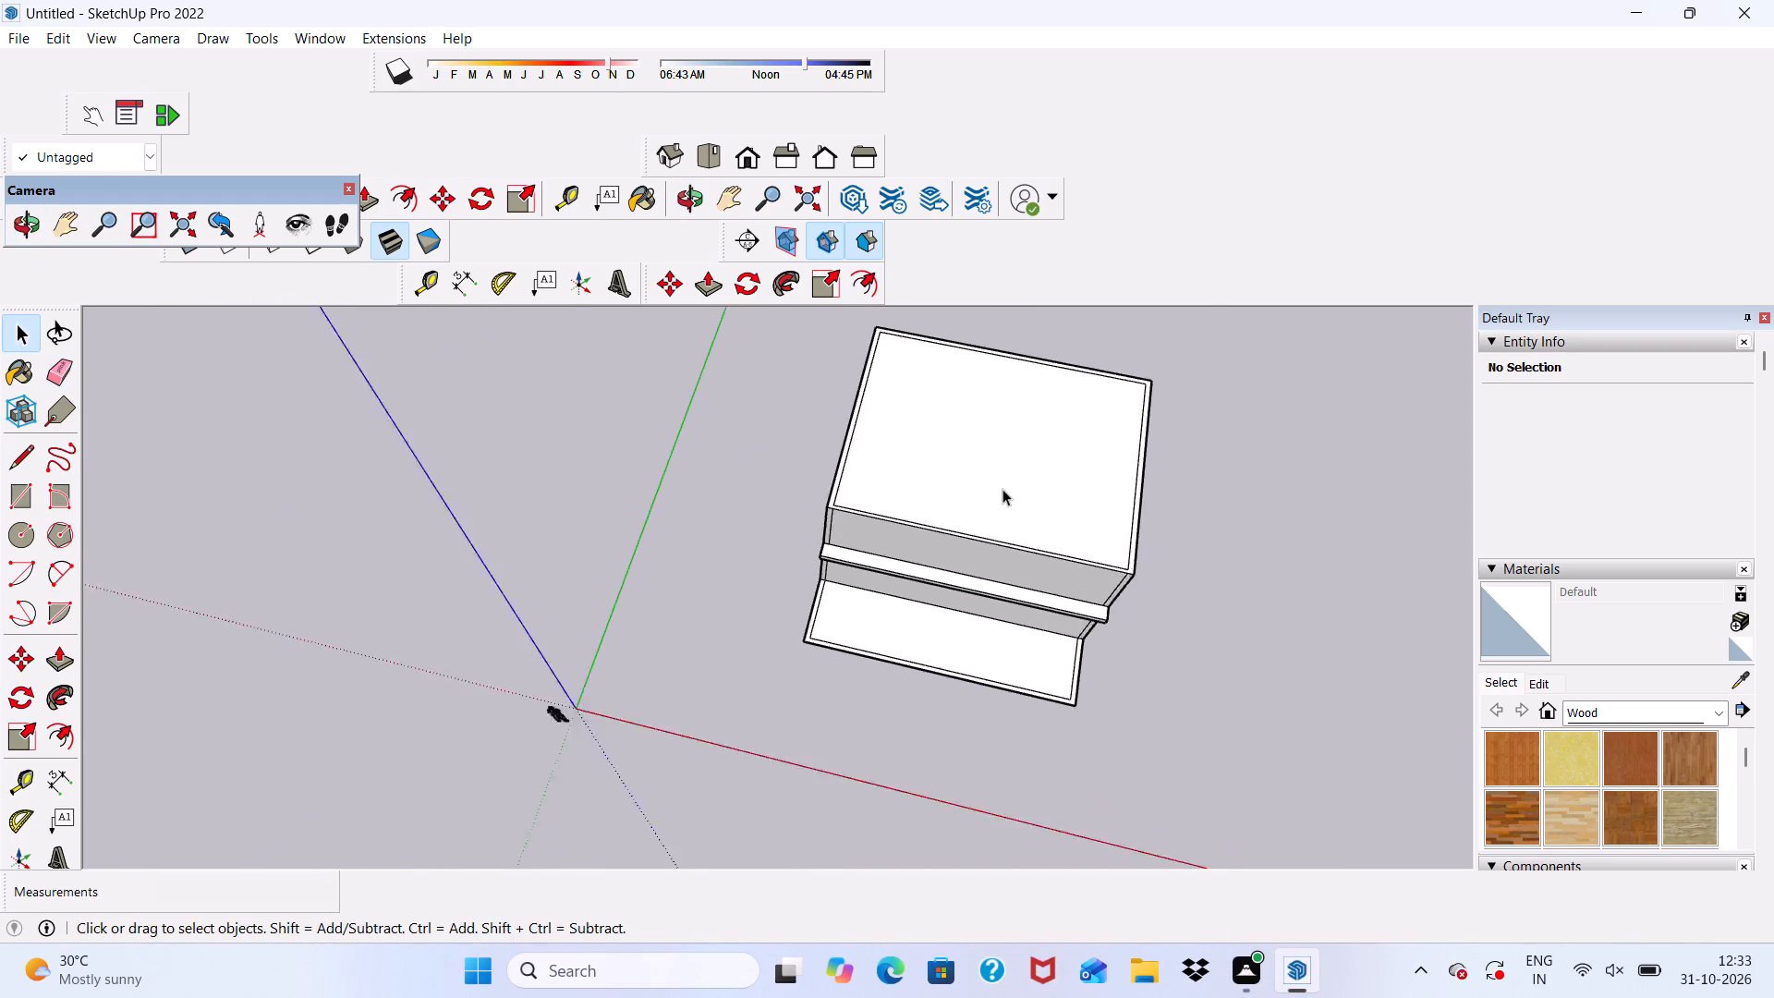
{"action": "scroll", "coordinate": [1002, 489], "scroll_direction": "up", "scroll_amount": 3}
{"action": "middle_click_drag", "start_coordinate": [954, 538], "coordinate": [947, 554]}
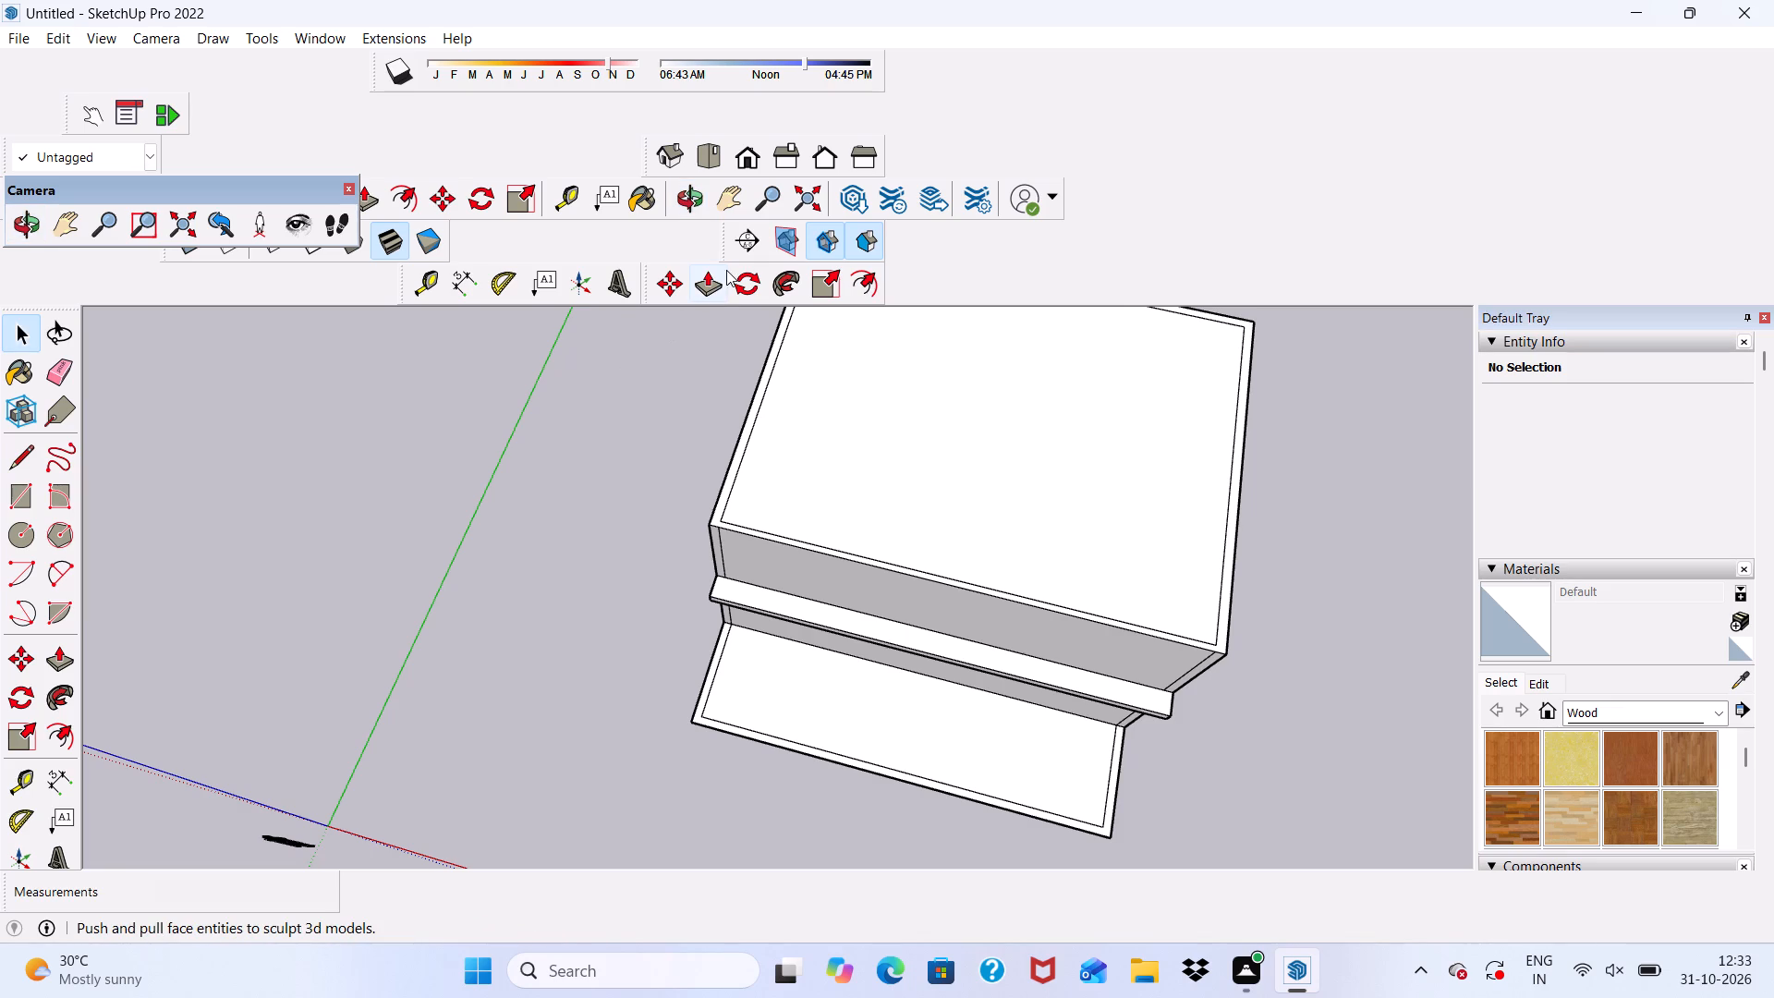
{"action": "left_click", "coordinate": [718, 273]}
{"action": "scroll", "coordinate": [808, 479], "scroll_direction": "up", "scroll_amount": 5}
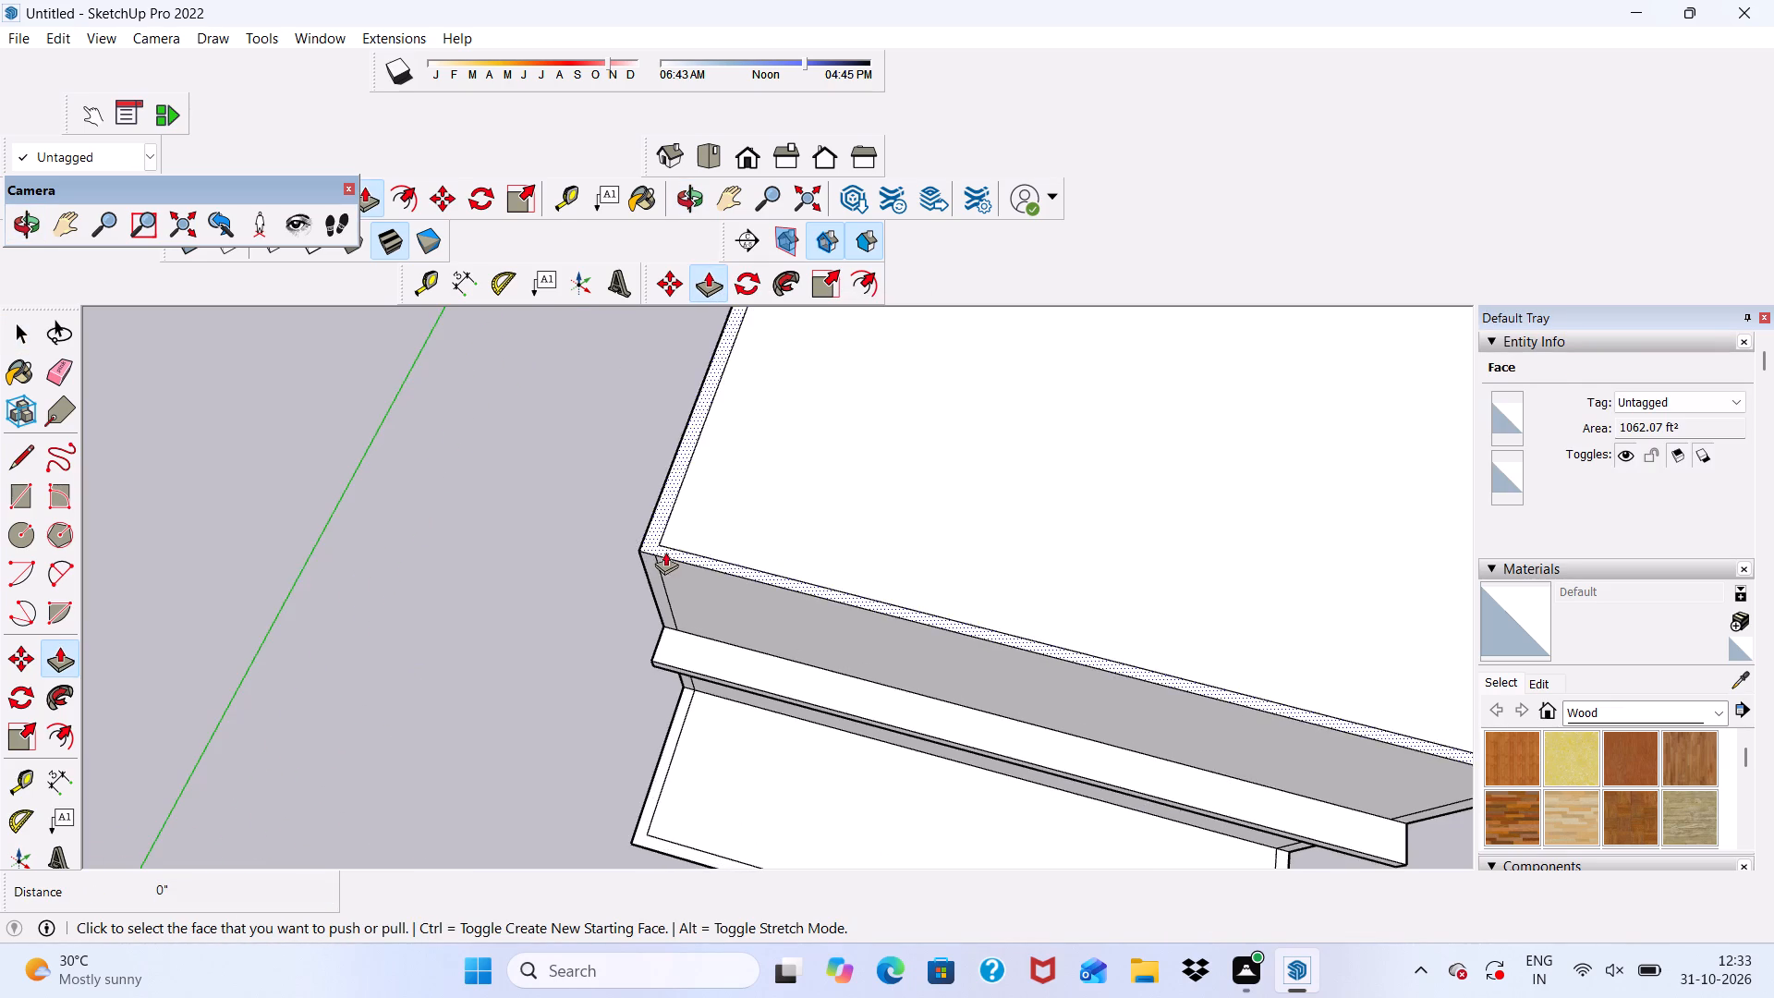
{"action": "scroll", "coordinate": [662, 561], "scroll_direction": "up", "scroll_amount": 5}
{"action": "left_click", "coordinate": [657, 529]}
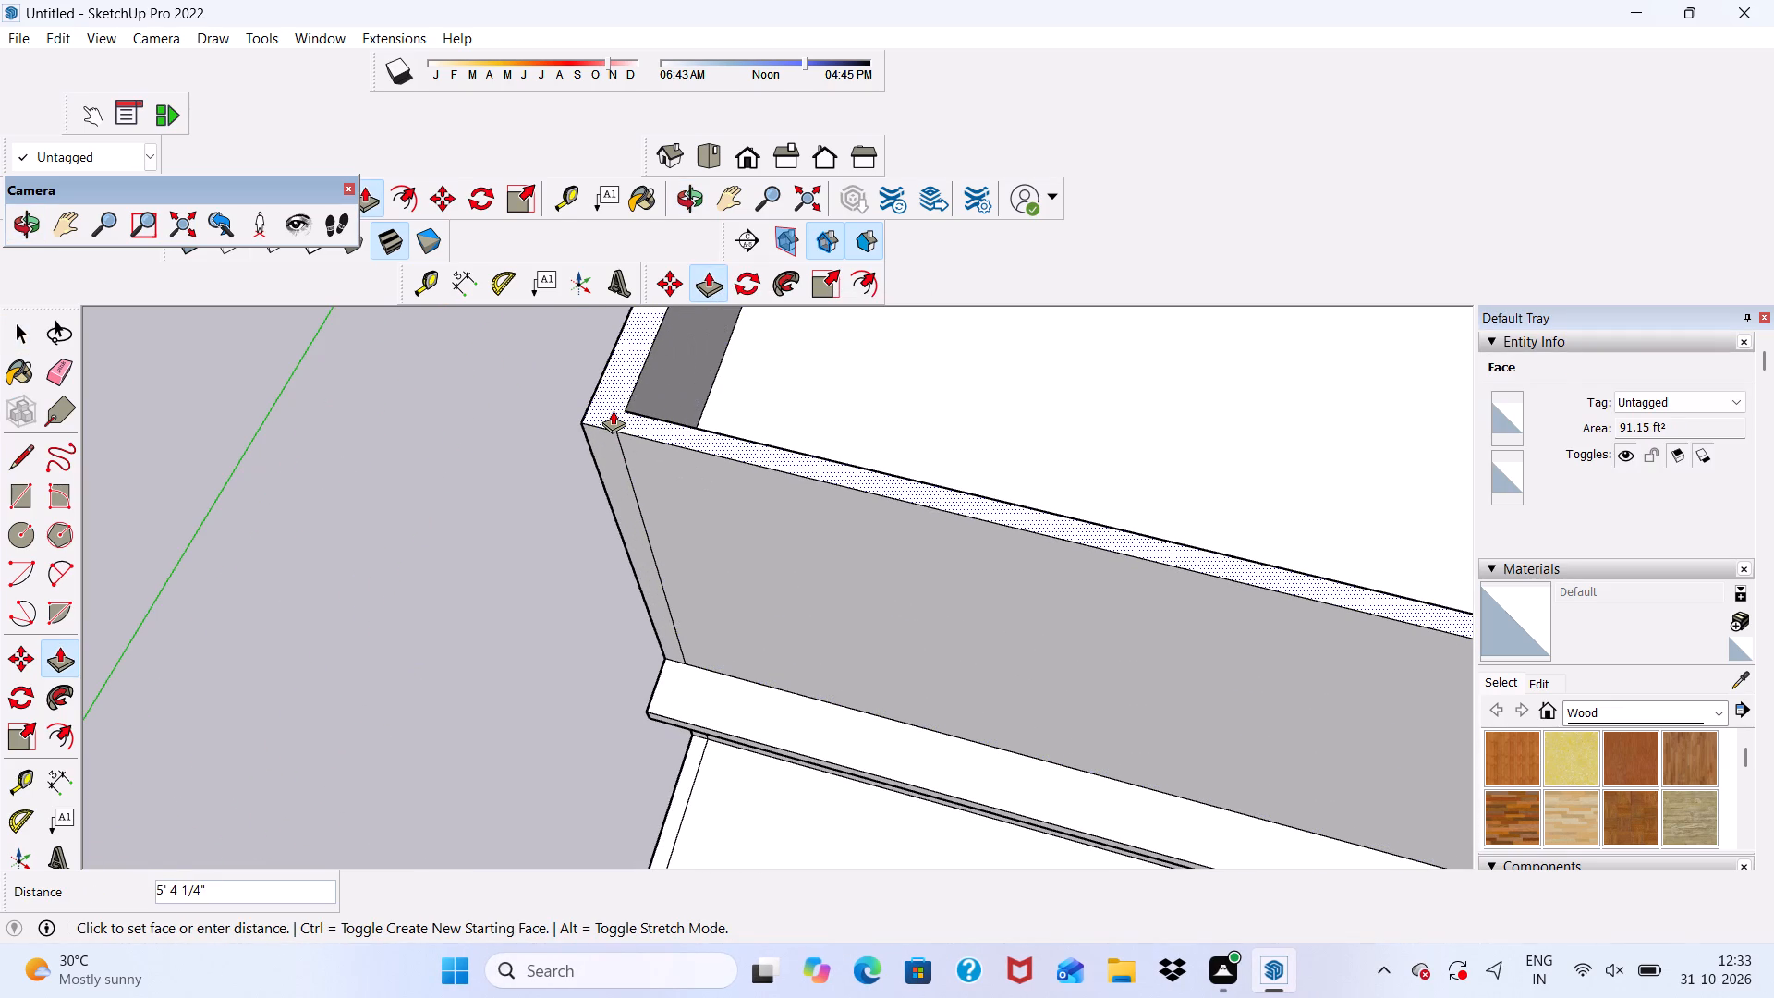
{"action": "type", "text": "10'"}
{"action": "key", "text": "Return"}
{"action": "scroll", "coordinate": [517, 408], "scroll_direction": "down", "scroll_amount": 11}
{"action": "middle_click_drag", "start_coordinate": [675, 583], "coordinate": [699, 441]}
{"action": "key", "text": "space"}
Draw a rectangle about 32' 6 1/2" by 30' 4 1/8" over the third-storey wall tops, from the back corner to the front edge, capping the roof.
{"action": "scroll", "coordinate": [698, 521], "scroll_direction": "down", "scroll_amount": 8}
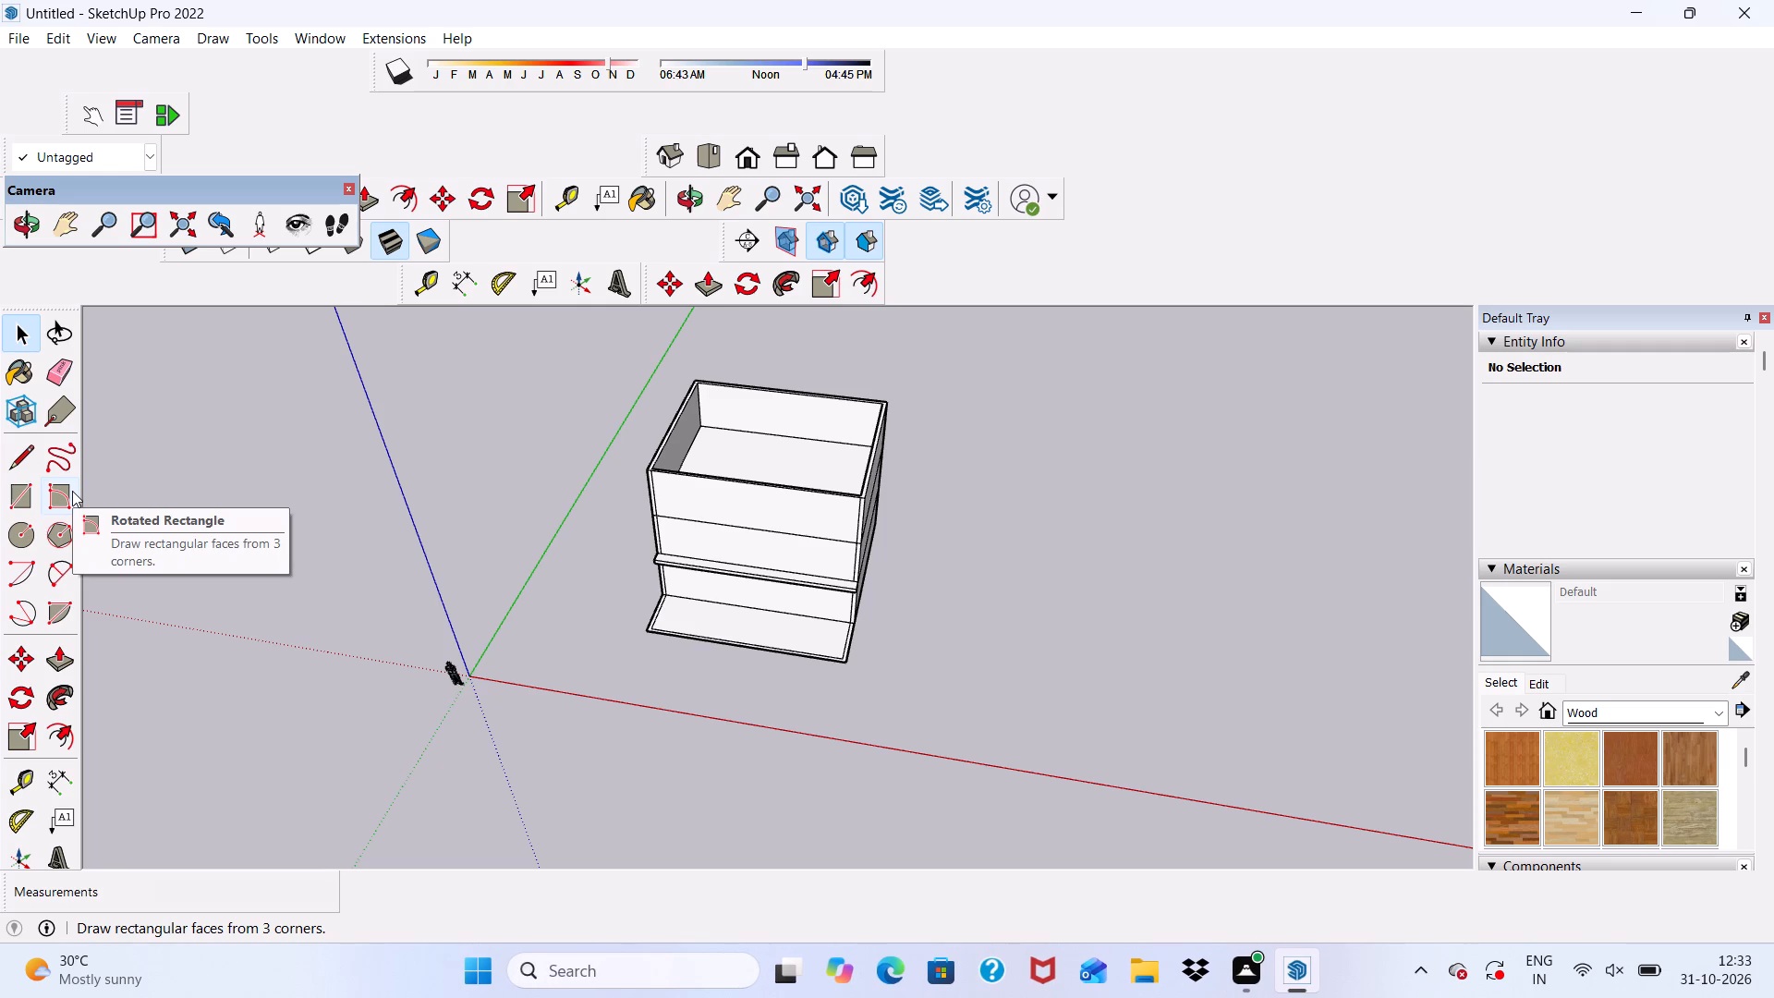
{"action": "key", "text": "space"}
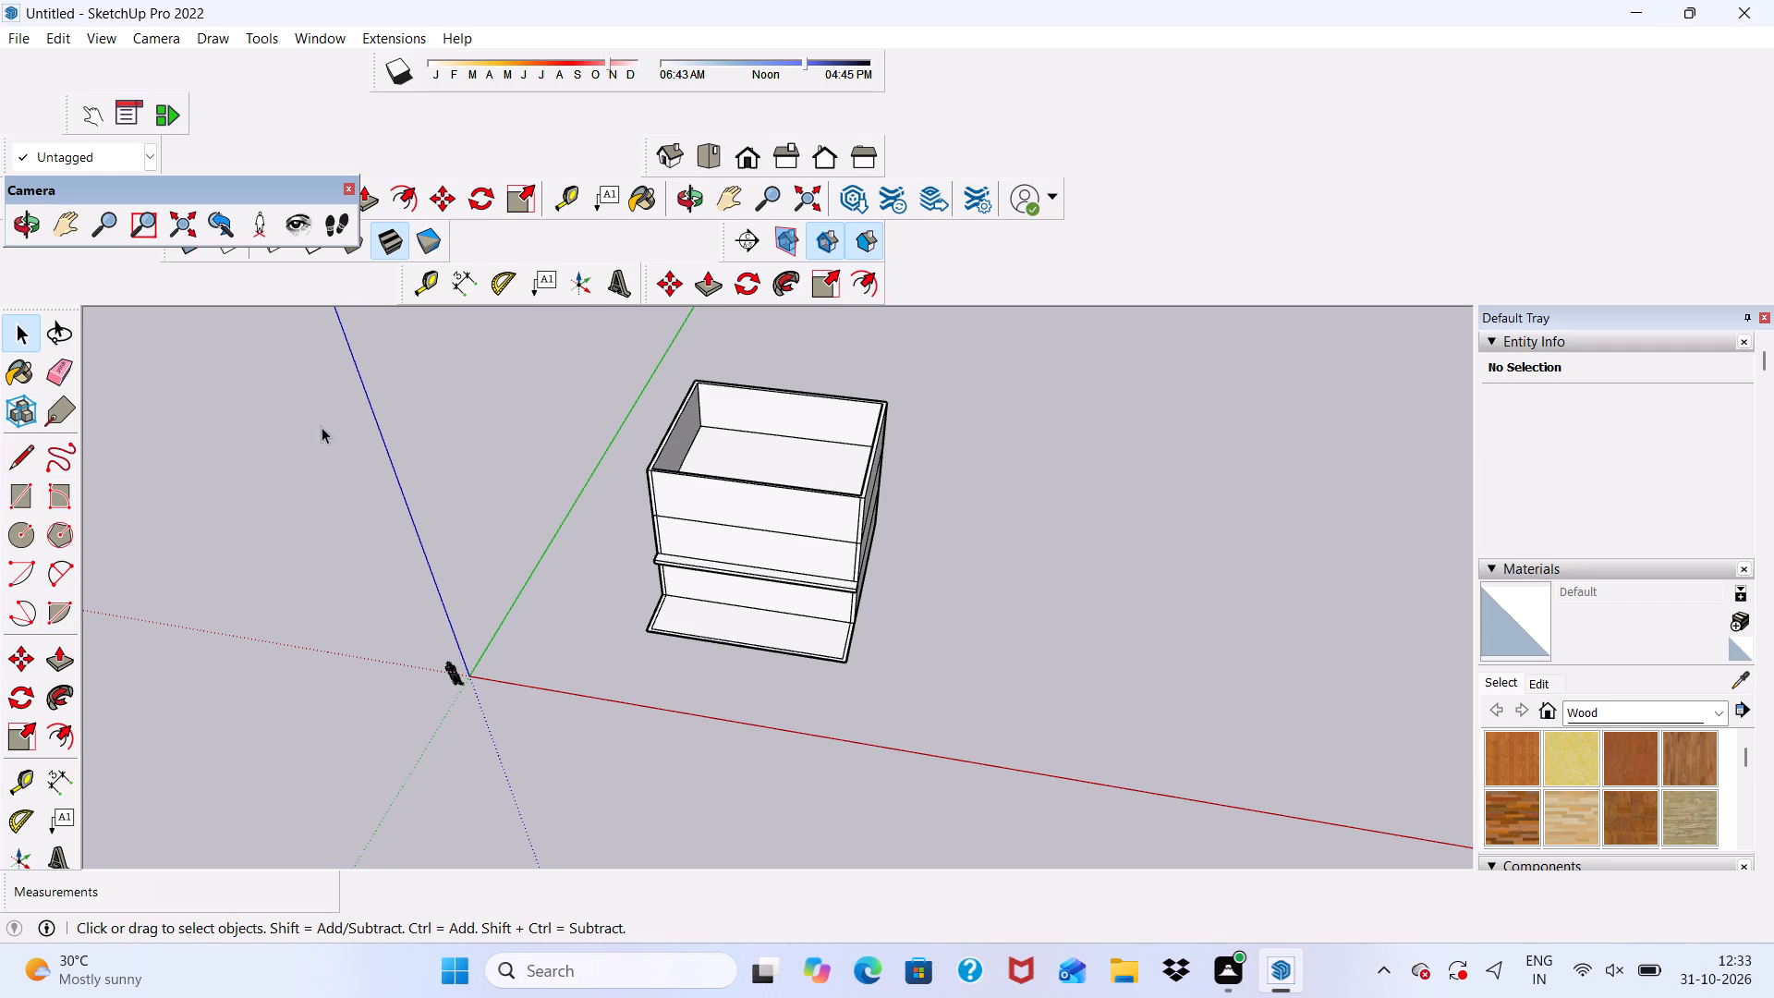
{"action": "left_click", "coordinate": [19, 483]}
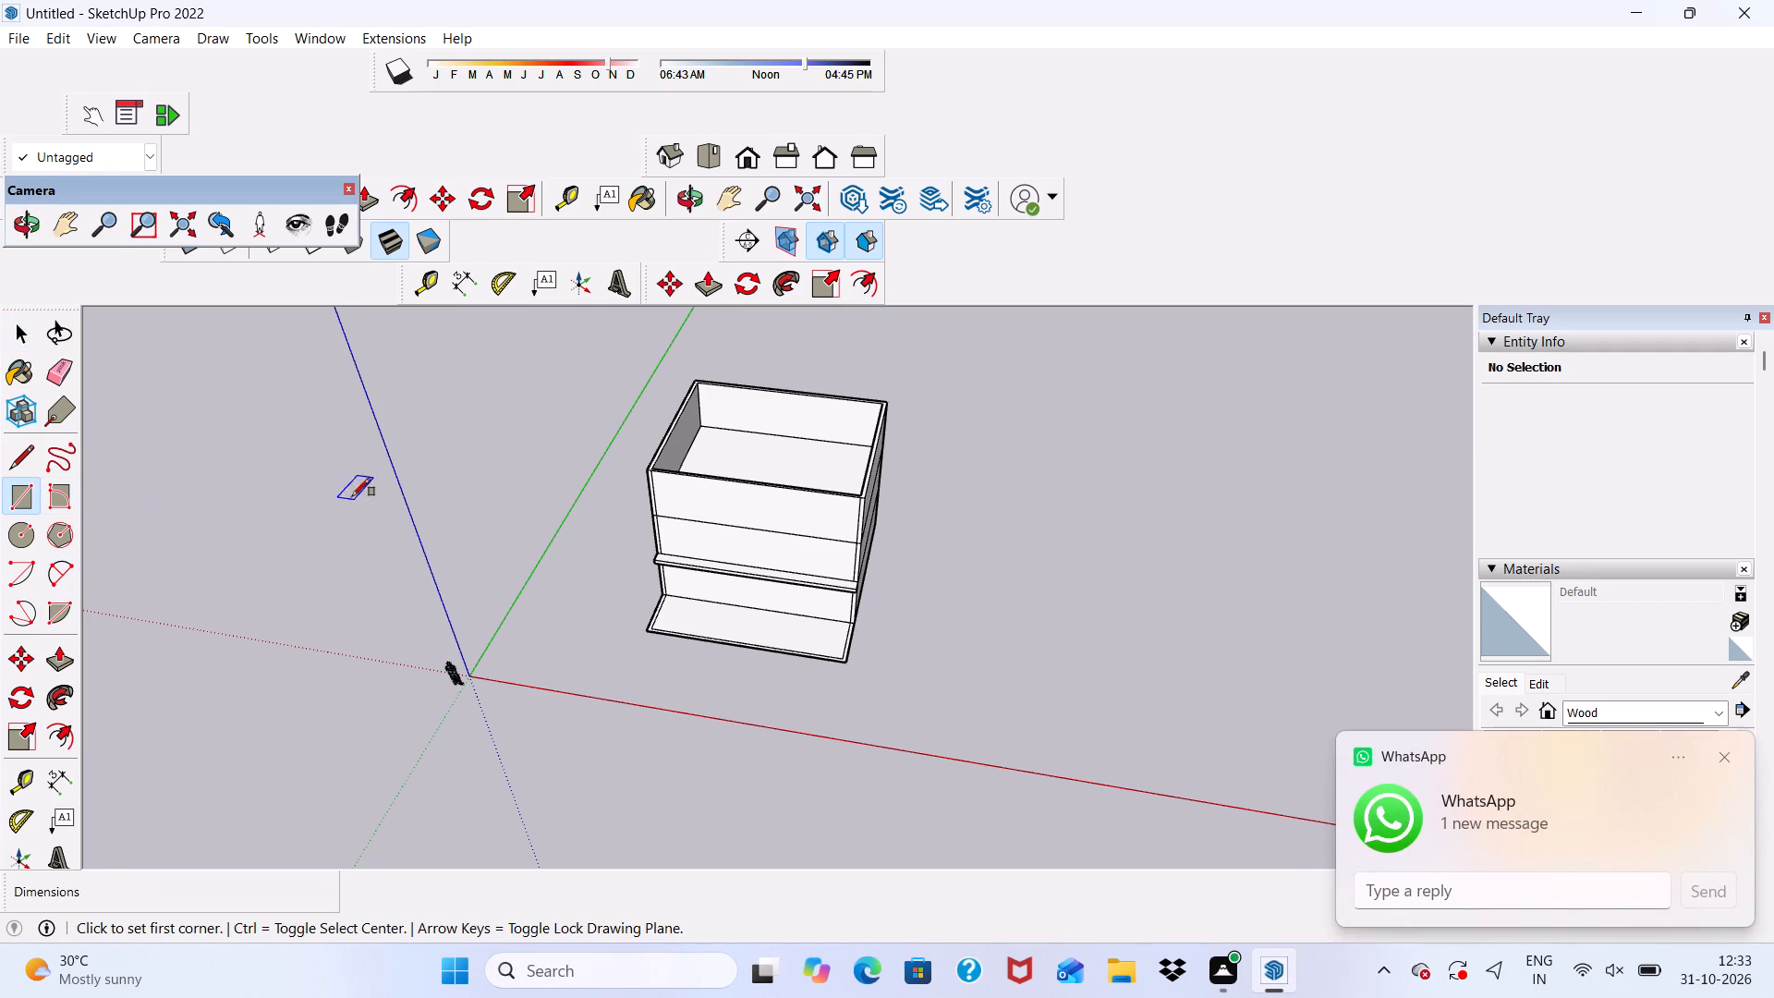
{"action": "scroll", "coordinate": [573, 476], "scroll_direction": "up", "scroll_amount": 7}
{"action": "scroll", "coordinate": [646, 456], "scroll_direction": "down", "scroll_amount": 8}
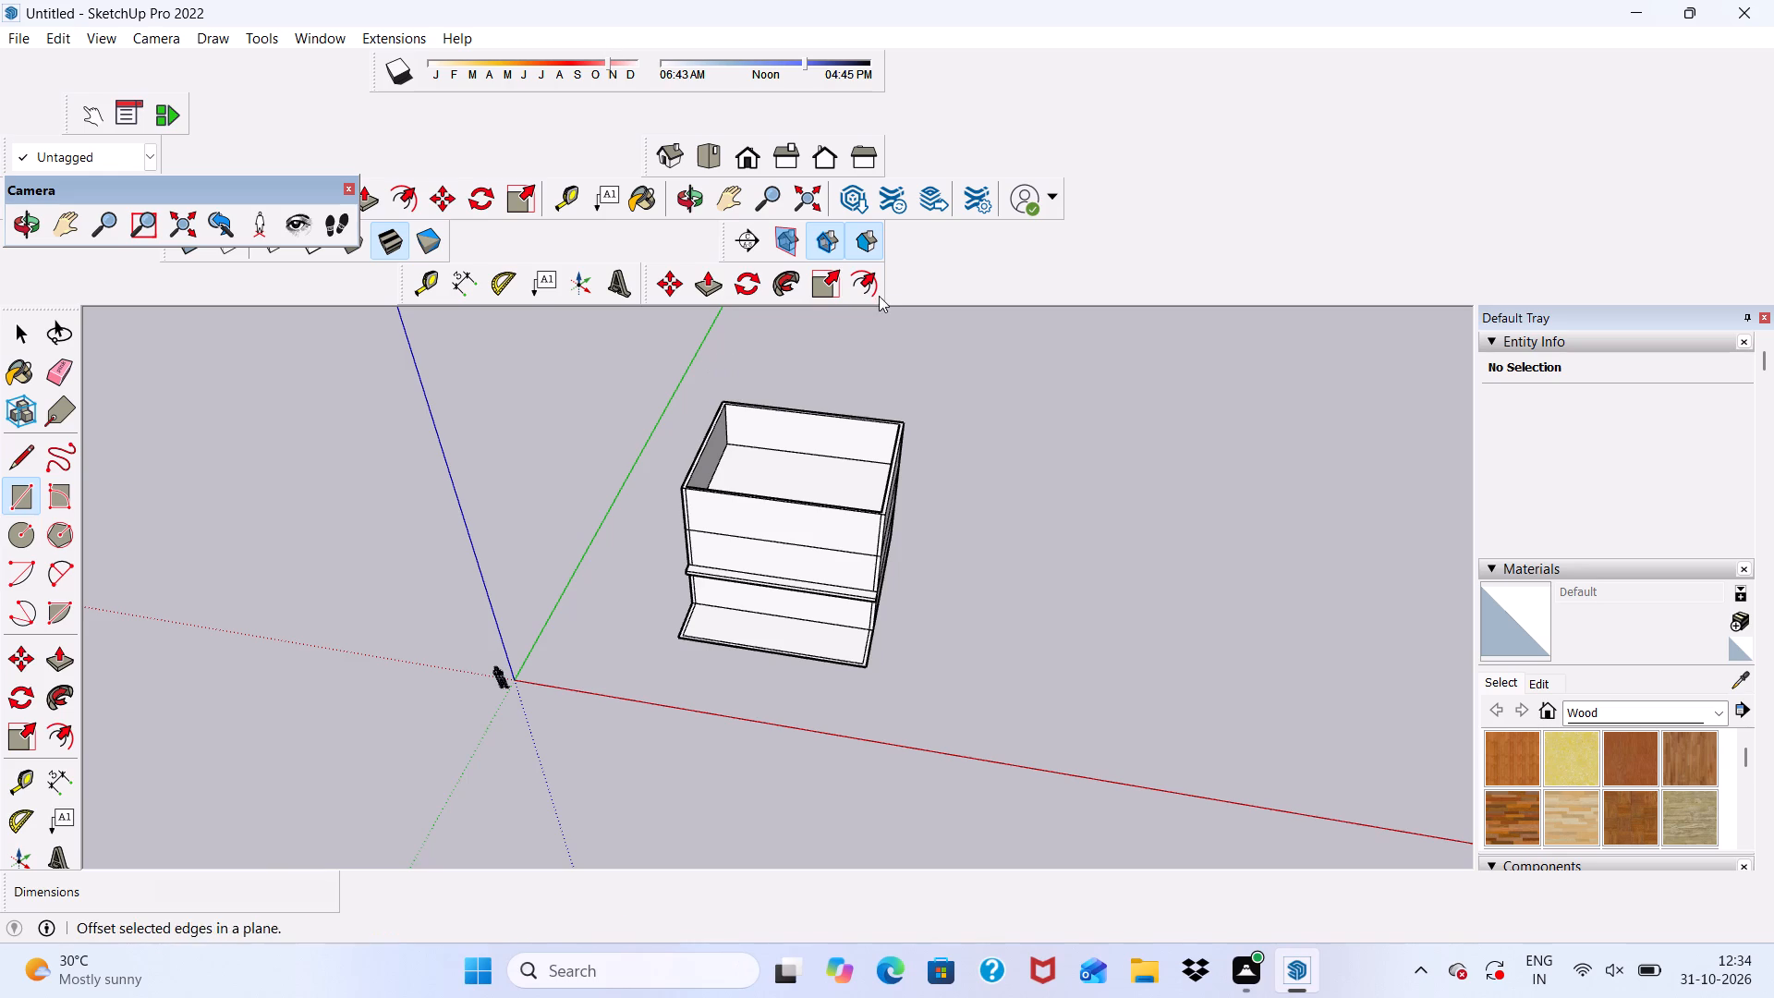
{"action": "scroll", "coordinate": [850, 317], "scroll_direction": "up", "scroll_amount": 11}
{"action": "scroll", "coordinate": [534, 457], "scroll_direction": "up", "scroll_amount": 5}
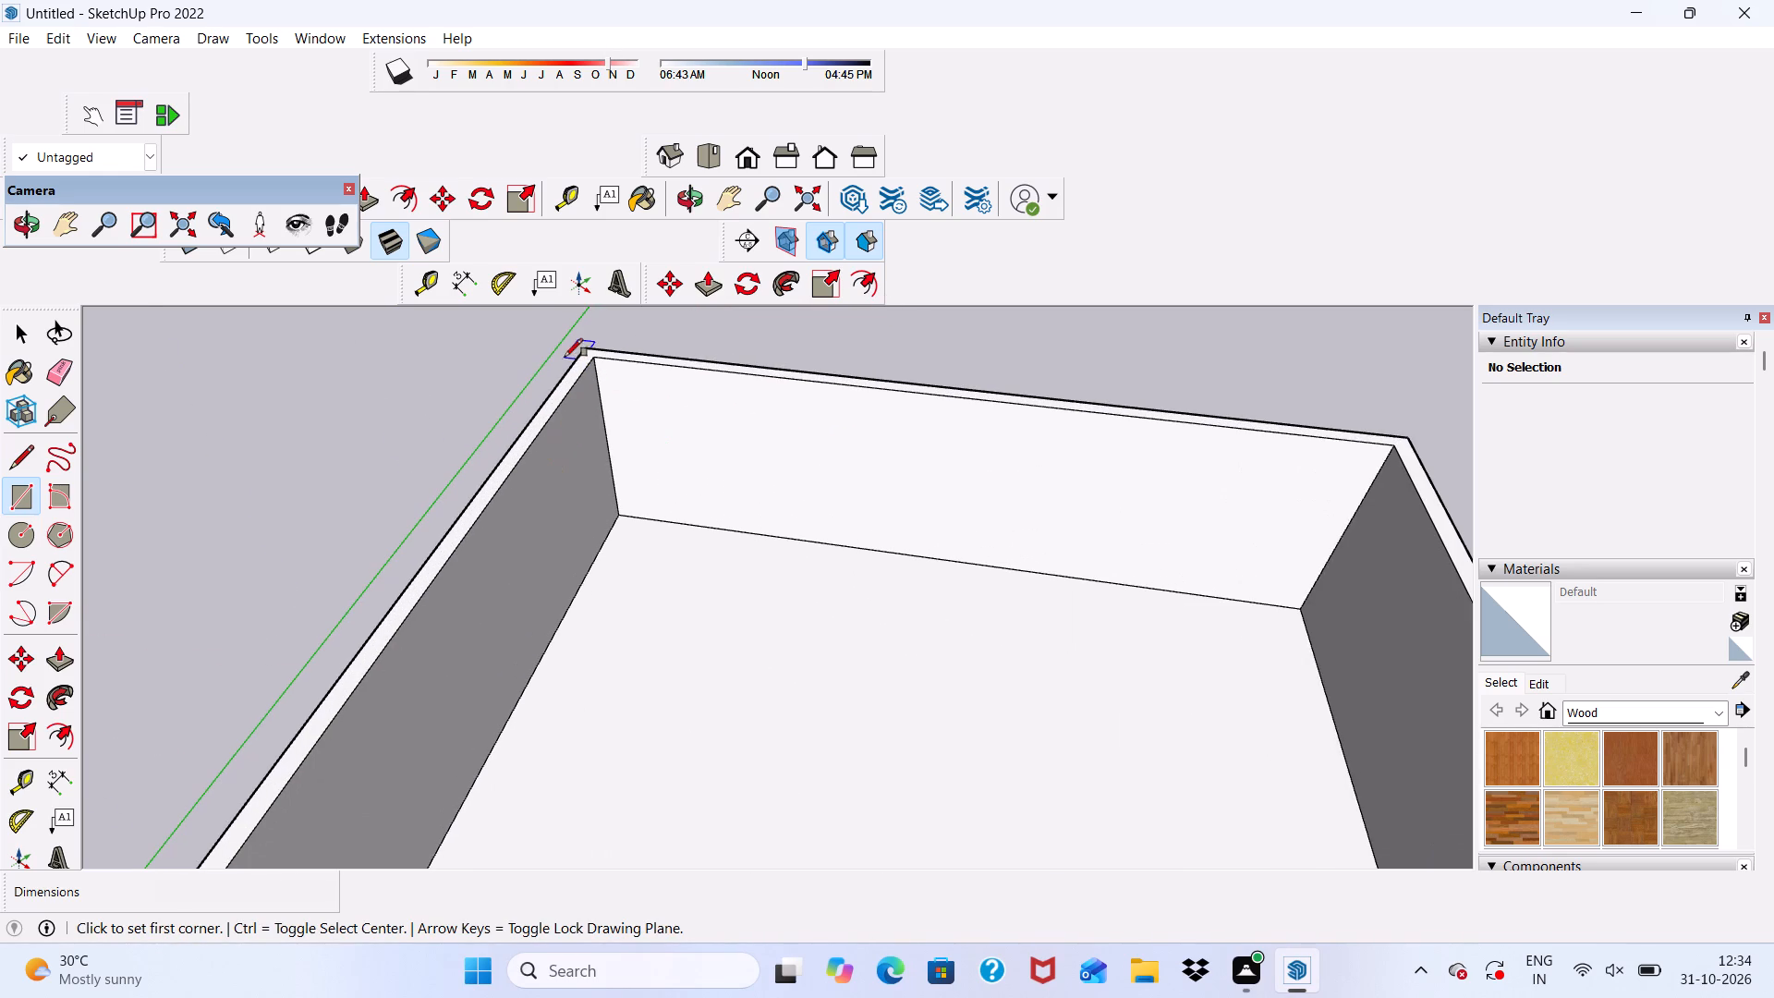
{"action": "left_click", "coordinate": [580, 348]}
{"action": "scroll", "coordinate": [677, 342], "scroll_direction": "down", "scroll_amount": 5}
{"action": "scroll", "coordinate": [978, 341], "scroll_direction": "down", "scroll_amount": 6}
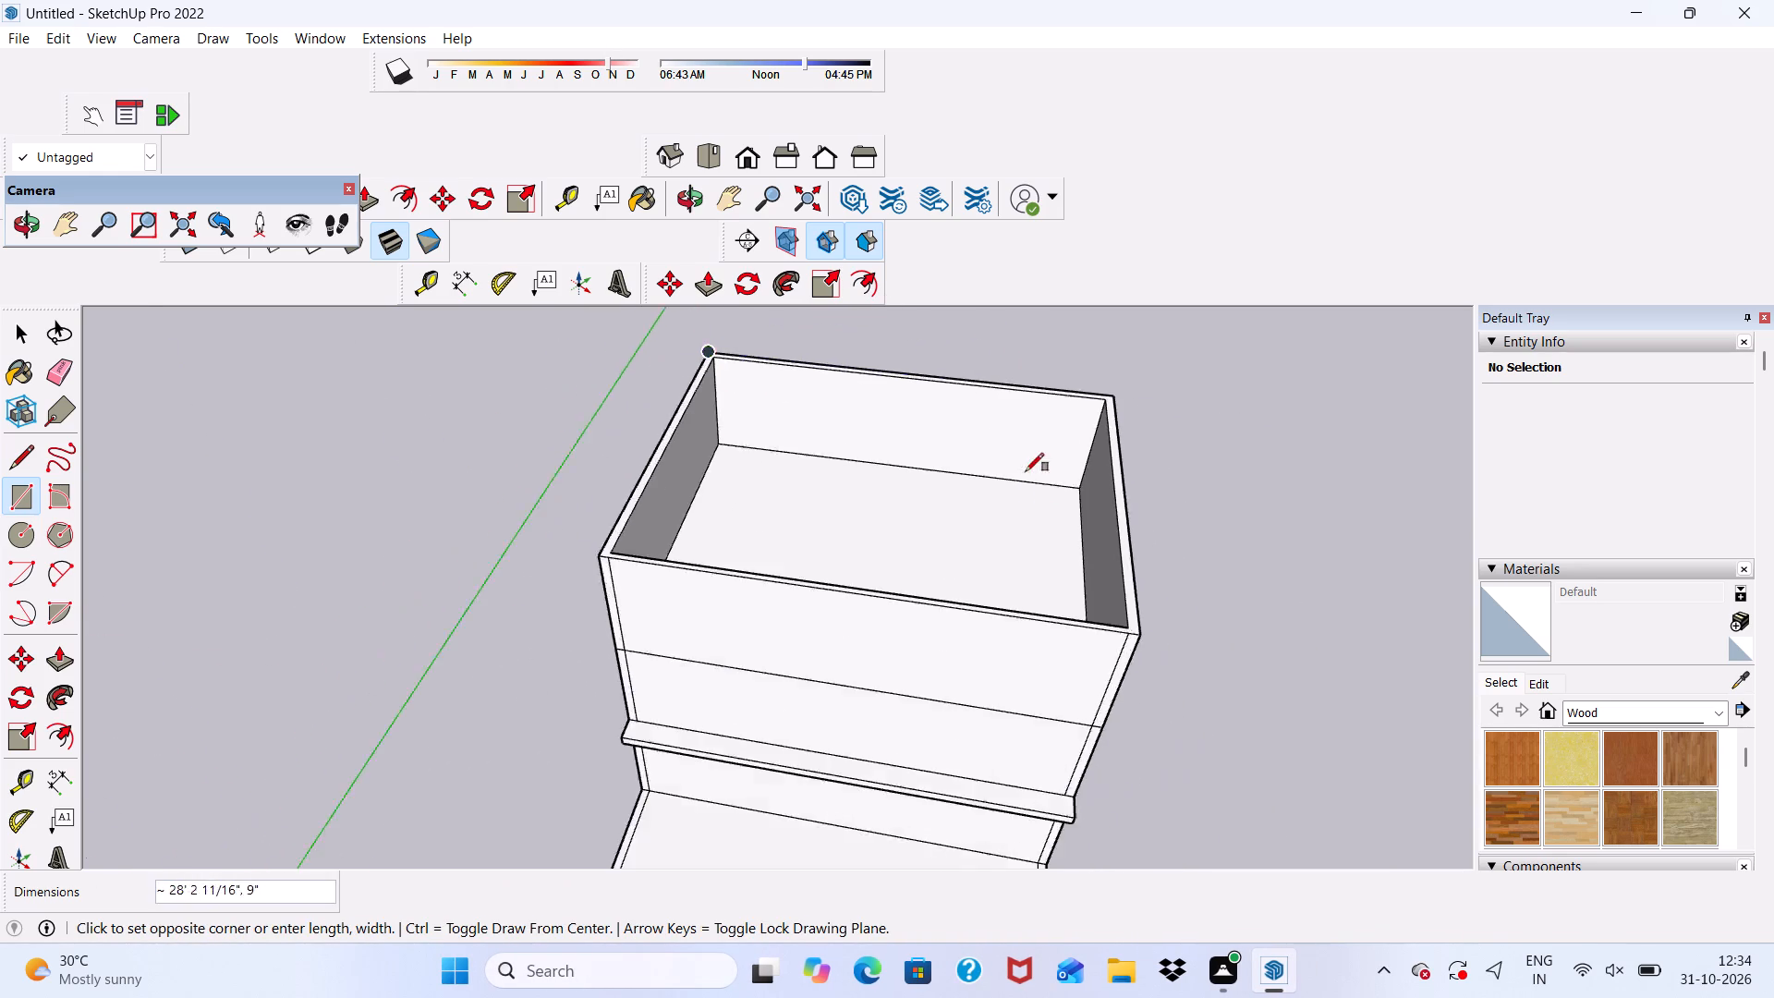
{"action": "scroll", "coordinate": [1040, 585], "scroll_direction": "up", "scroll_amount": 5}
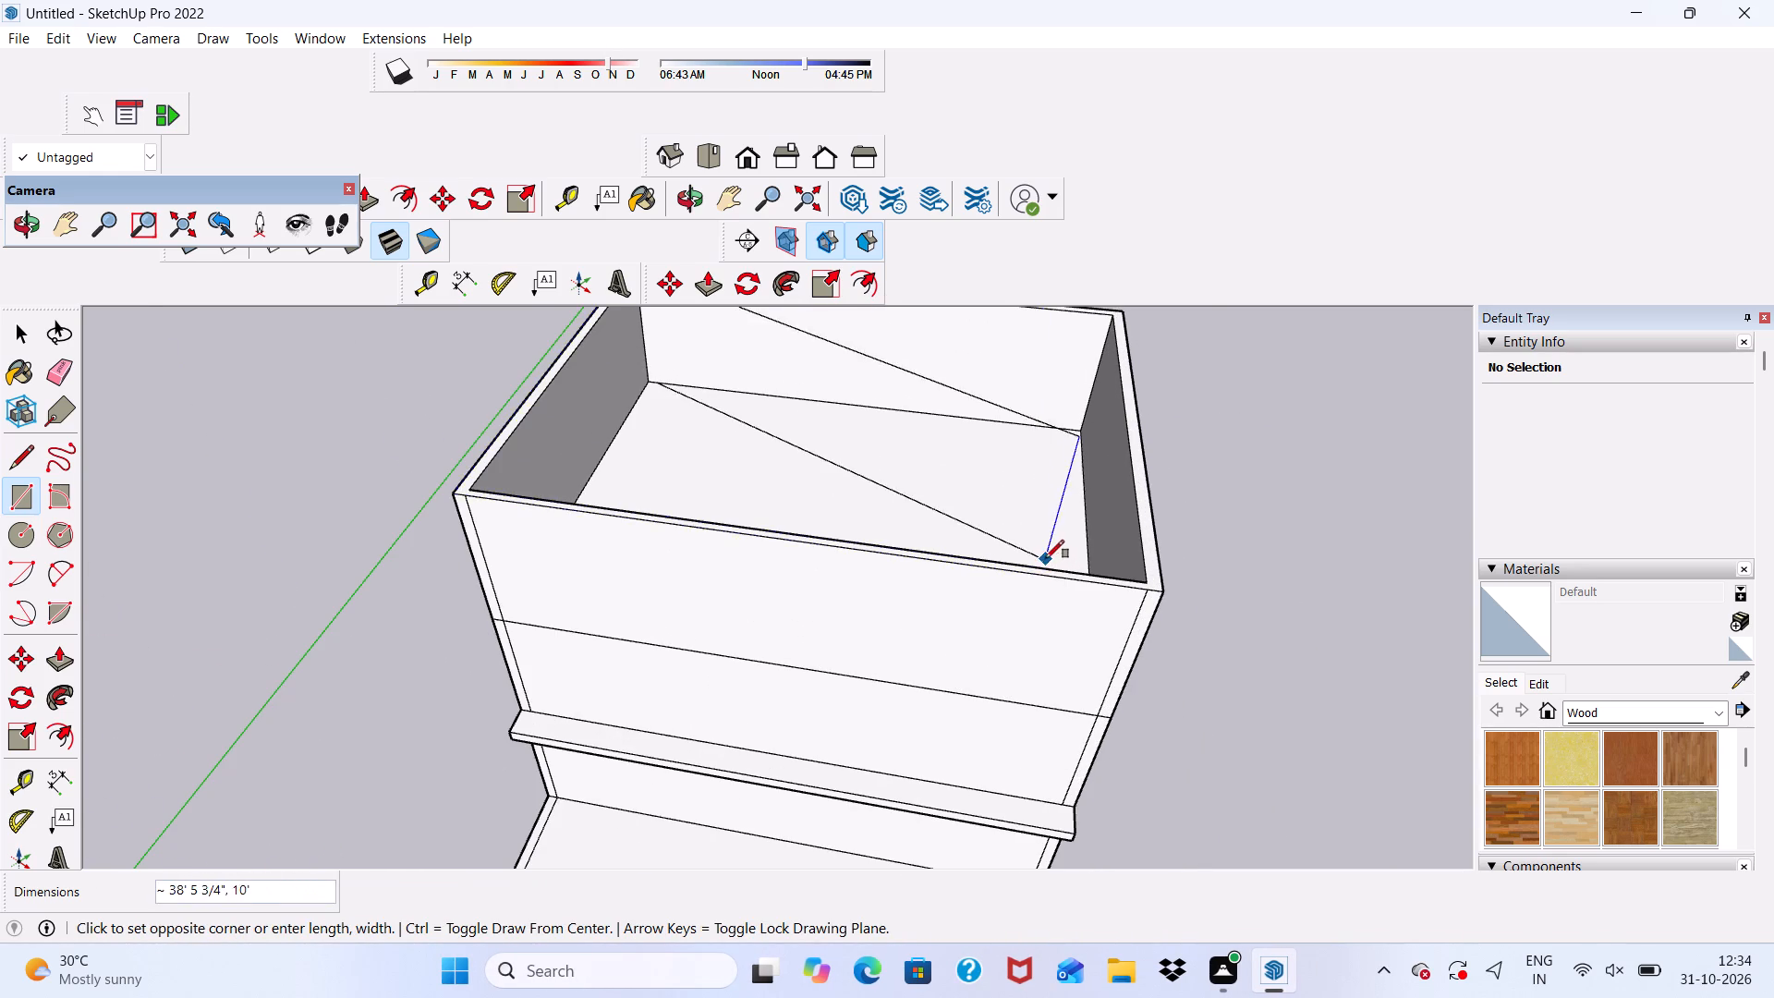
{"action": "scroll", "coordinate": [1048, 555], "scroll_direction": "up", "scroll_amount": 6}
{"action": "left_click", "coordinate": [1053, 607]}
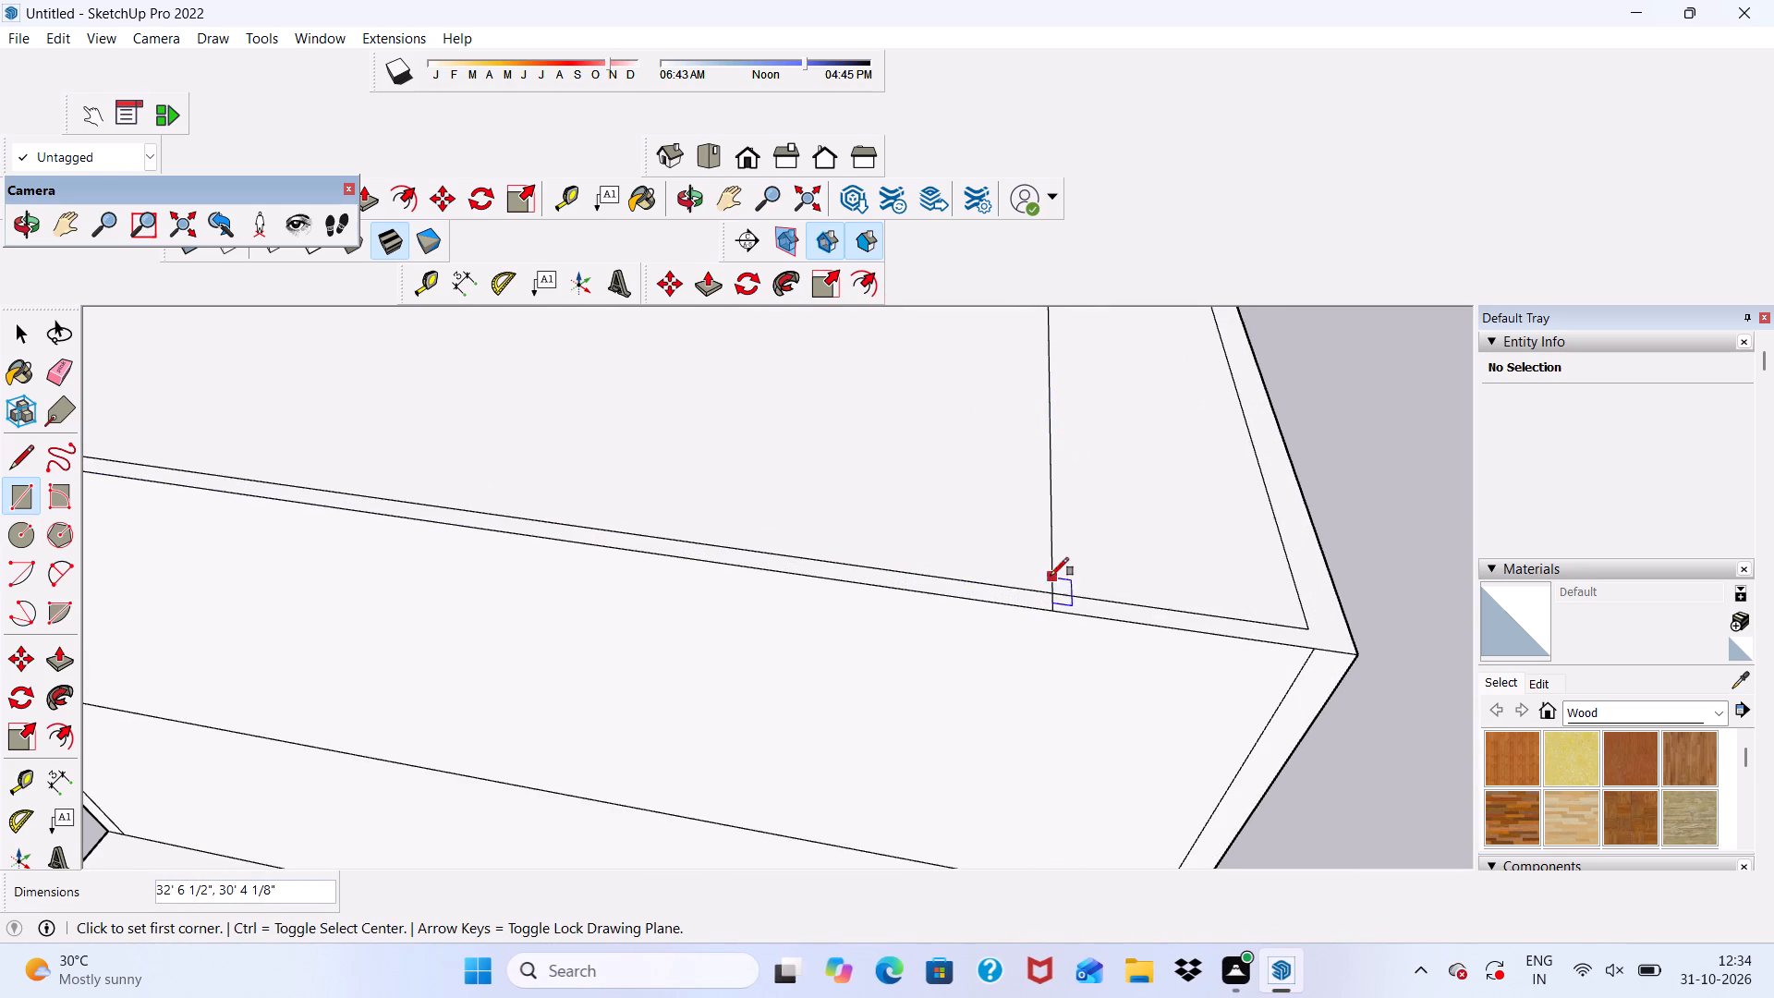
Erase the stray line crossing the third-storey roof face and its leftover segment on the front wall's top edge.
{"action": "scroll", "coordinate": [1051, 576], "scroll_direction": "down", "scroll_amount": 12}
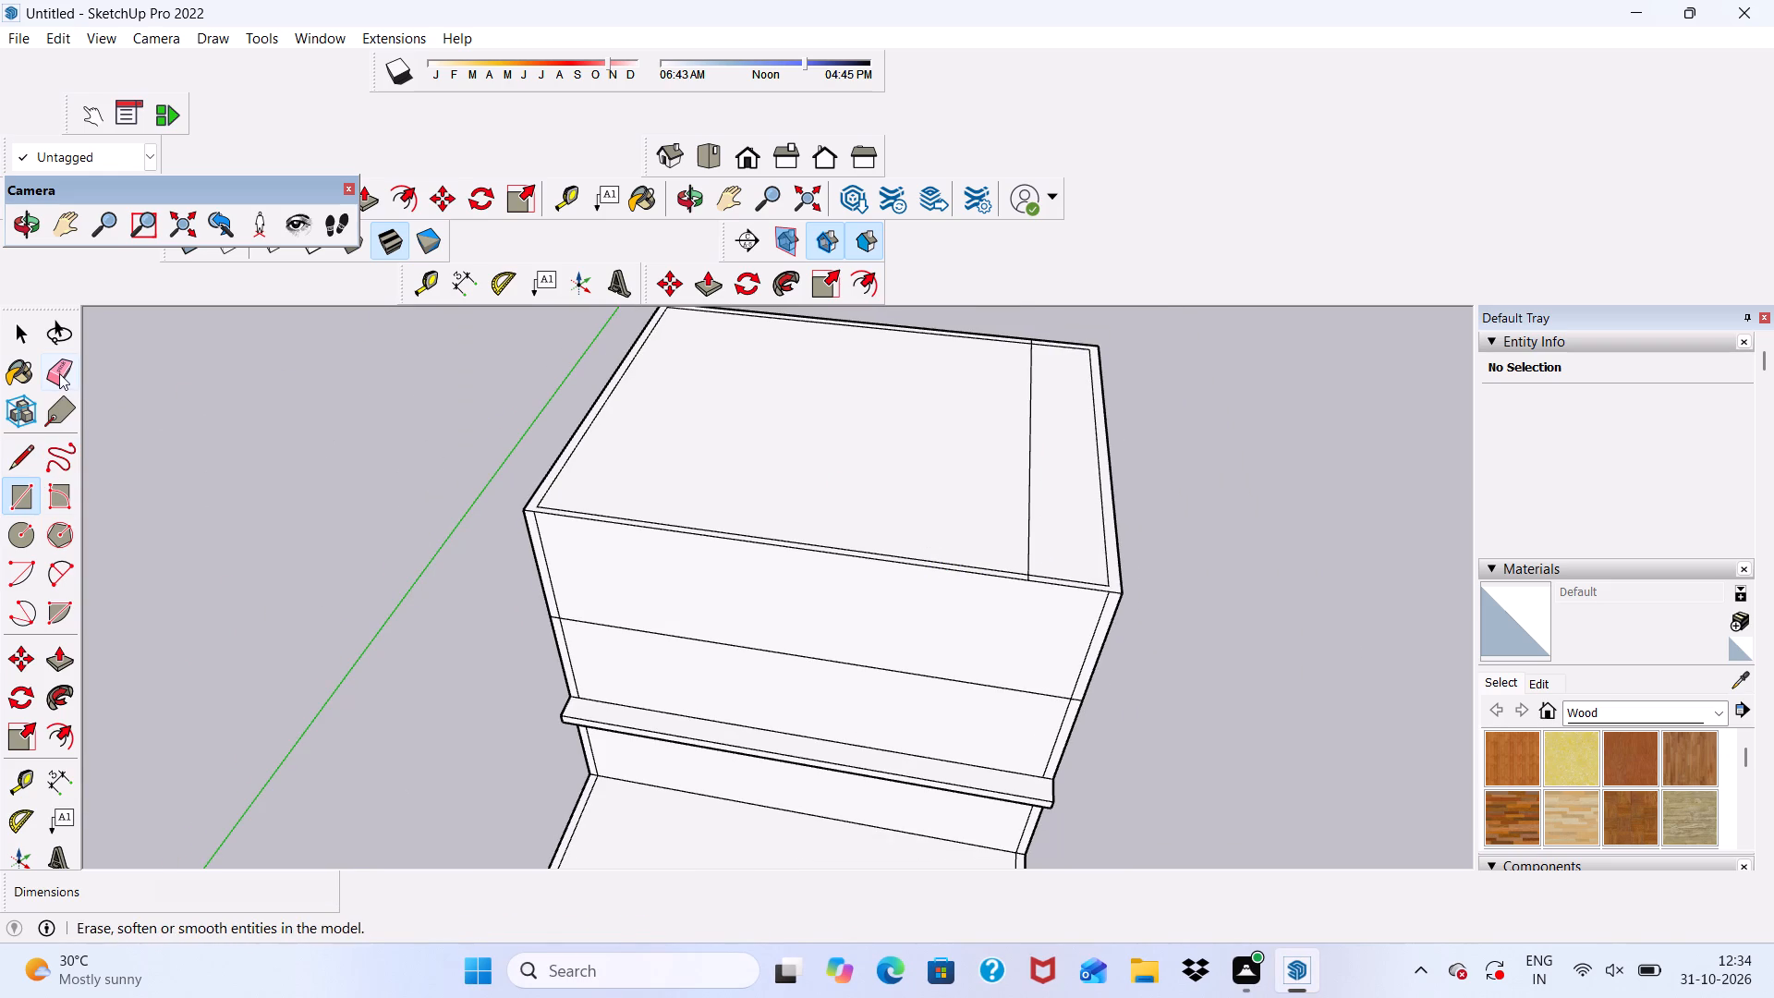
{"action": "left_click", "coordinate": [59, 373]}
{"action": "left_click_drag", "start_coordinate": [941, 455], "coordinate": [1033, 515]}
{"action": "scroll", "coordinate": [1049, 573], "scroll_direction": "down", "scroll_amount": 1}
{"action": "middle_click", "coordinate": [1046, 577]}
{"action": "scroll", "coordinate": [1046, 577], "scroll_direction": "up", "scroll_amount": 2}
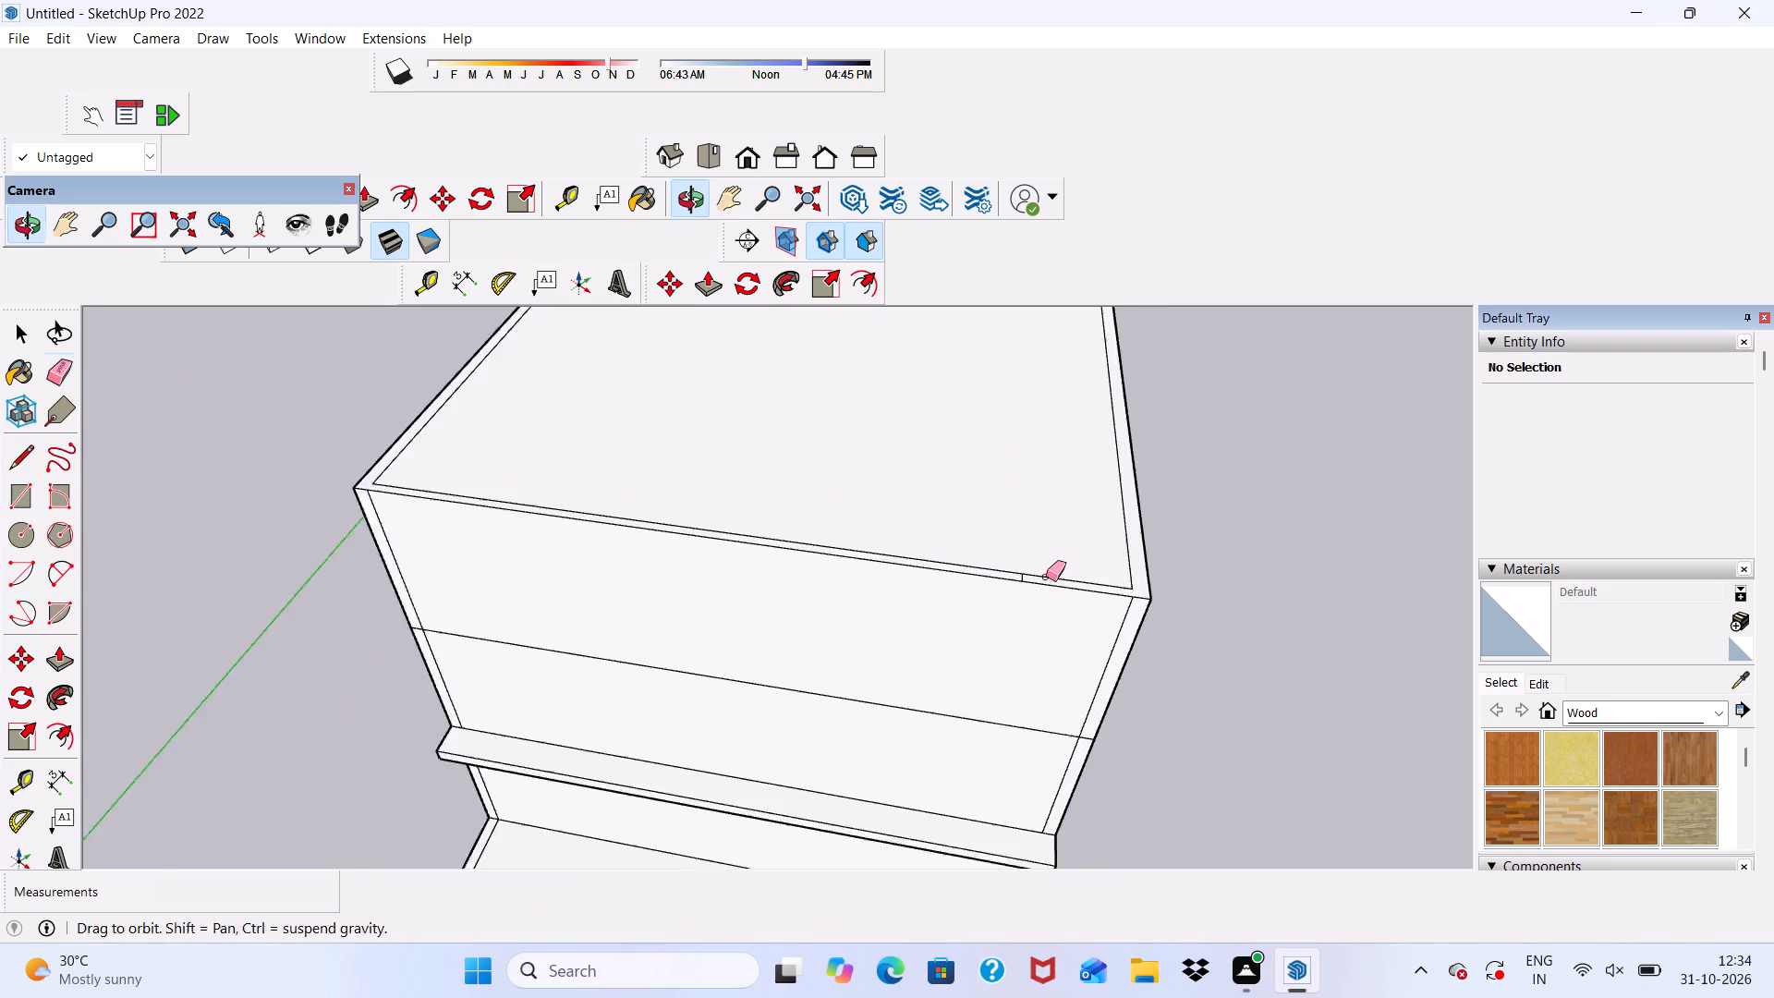
{"action": "scroll", "coordinate": [1046, 577], "scroll_direction": "up", "scroll_amount": 17}
{"action": "left_click_drag", "start_coordinate": [977, 582], "coordinate": [960, 592]}
{"action": "scroll", "coordinate": [956, 588], "scroll_direction": "down", "scroll_amount": 8}
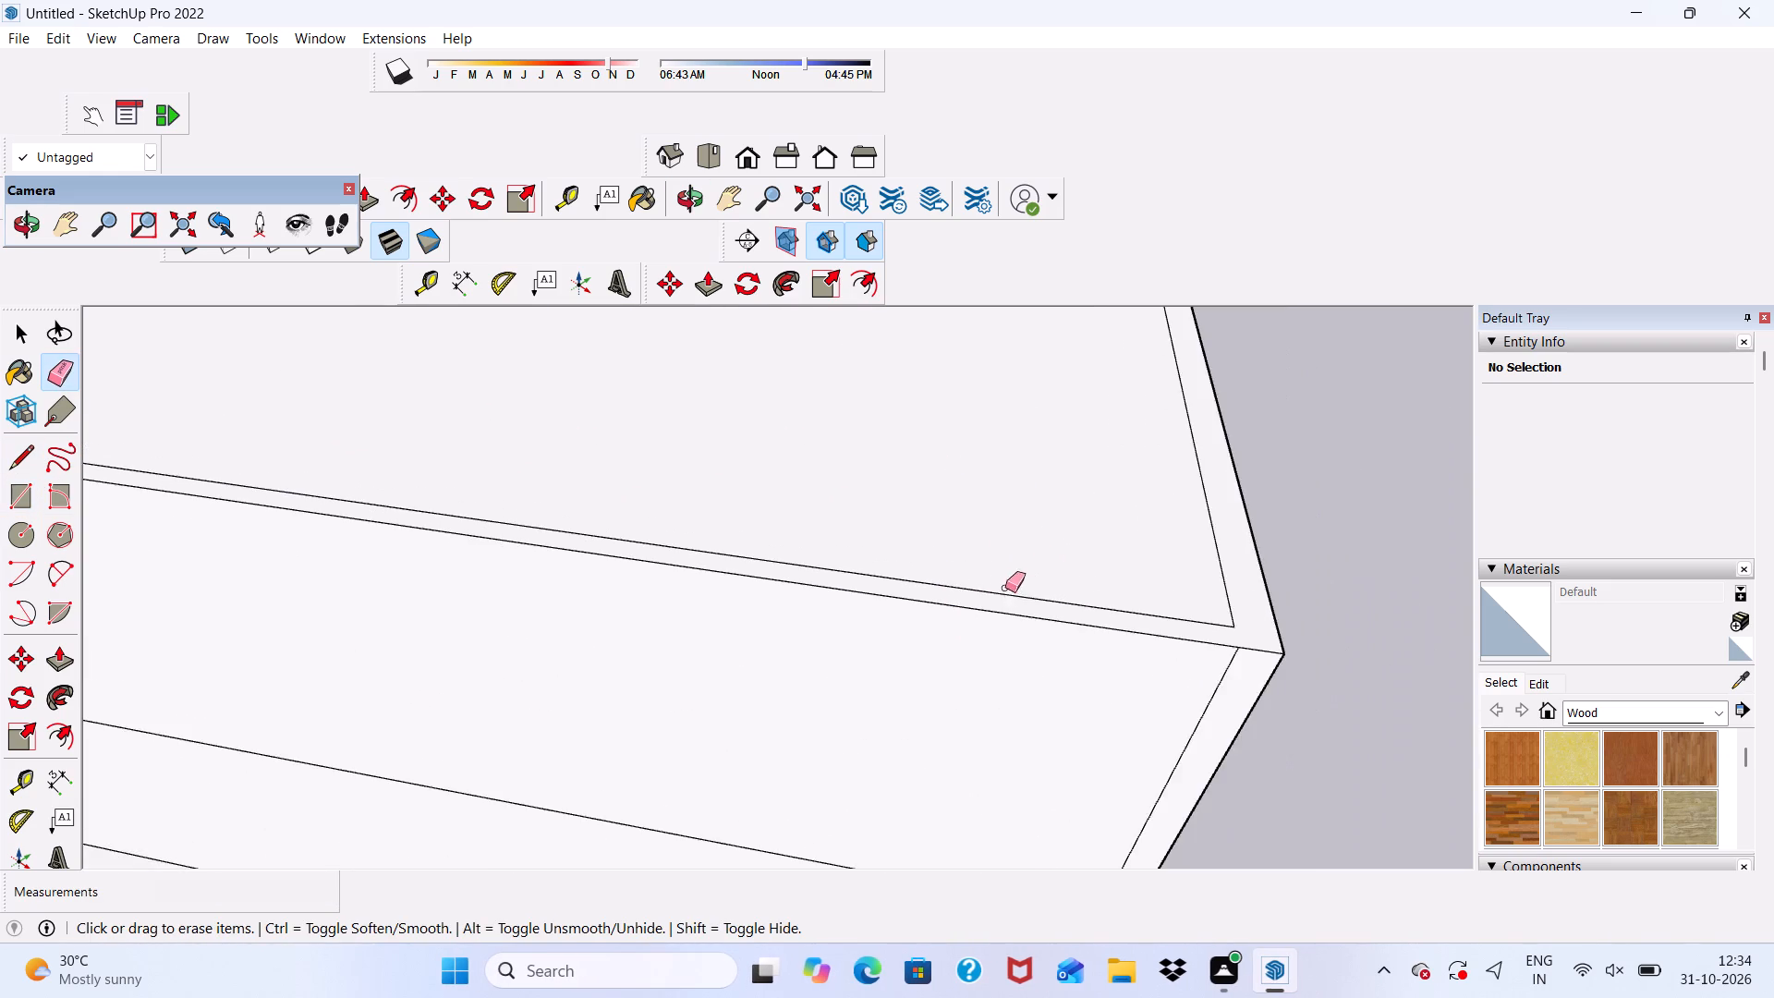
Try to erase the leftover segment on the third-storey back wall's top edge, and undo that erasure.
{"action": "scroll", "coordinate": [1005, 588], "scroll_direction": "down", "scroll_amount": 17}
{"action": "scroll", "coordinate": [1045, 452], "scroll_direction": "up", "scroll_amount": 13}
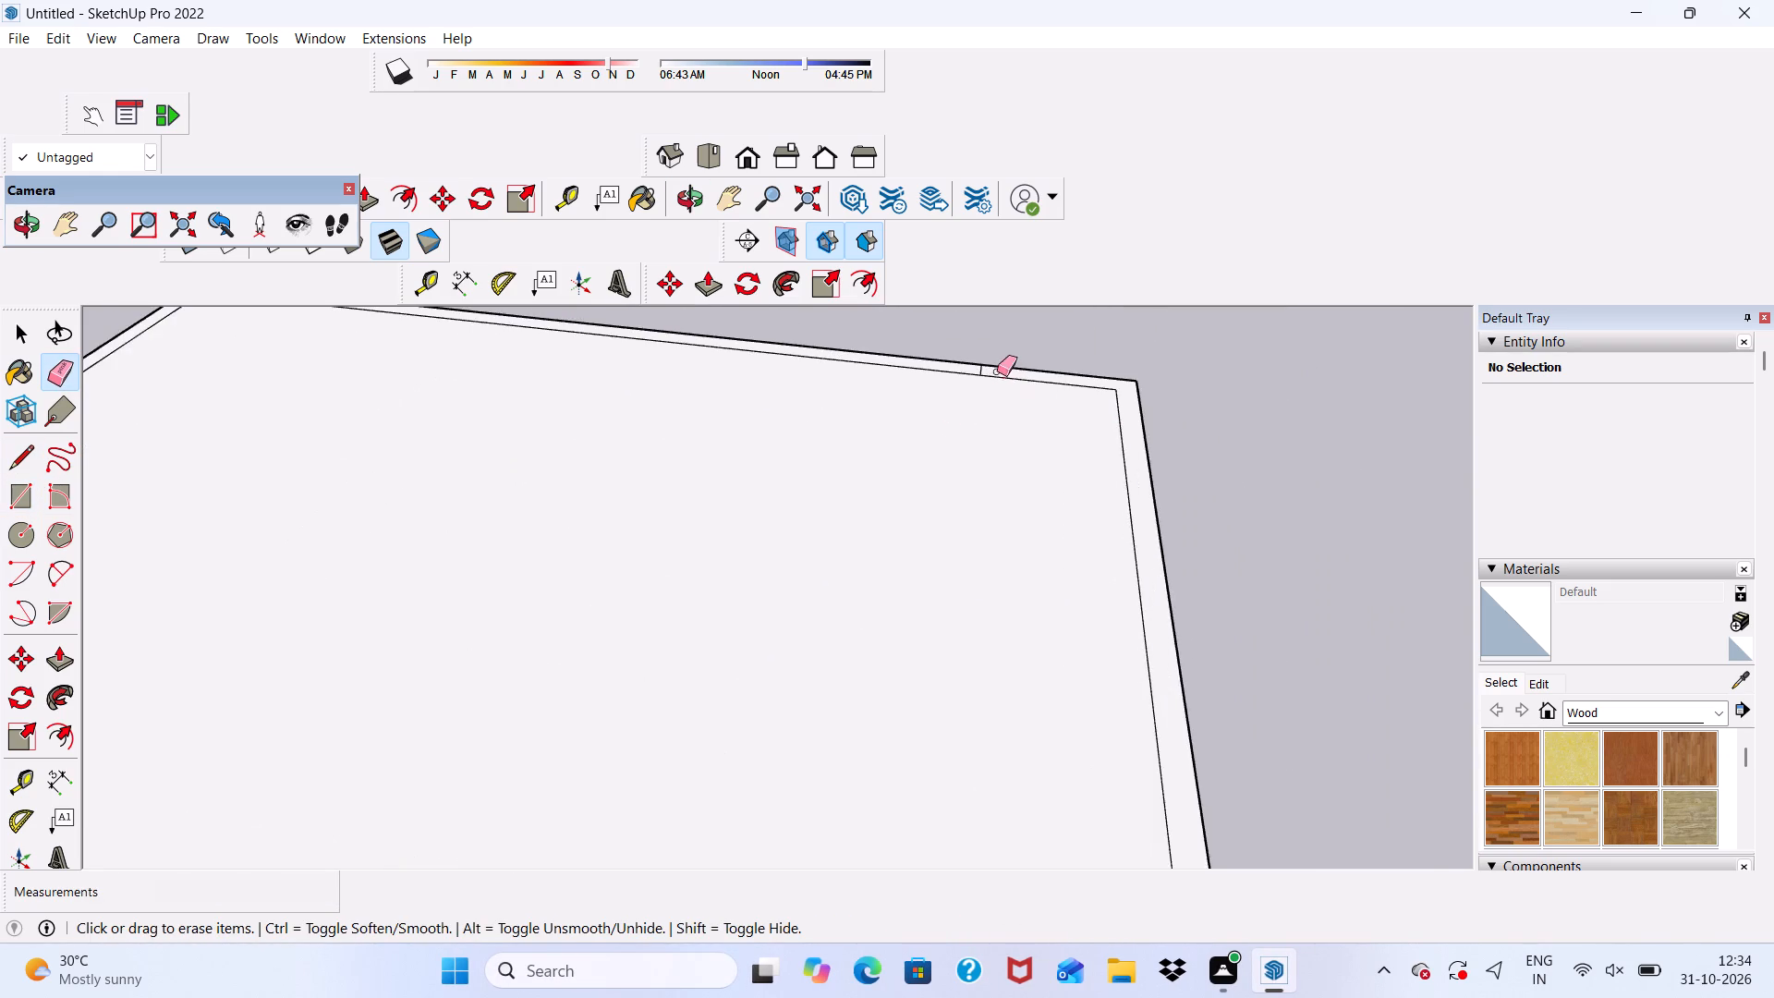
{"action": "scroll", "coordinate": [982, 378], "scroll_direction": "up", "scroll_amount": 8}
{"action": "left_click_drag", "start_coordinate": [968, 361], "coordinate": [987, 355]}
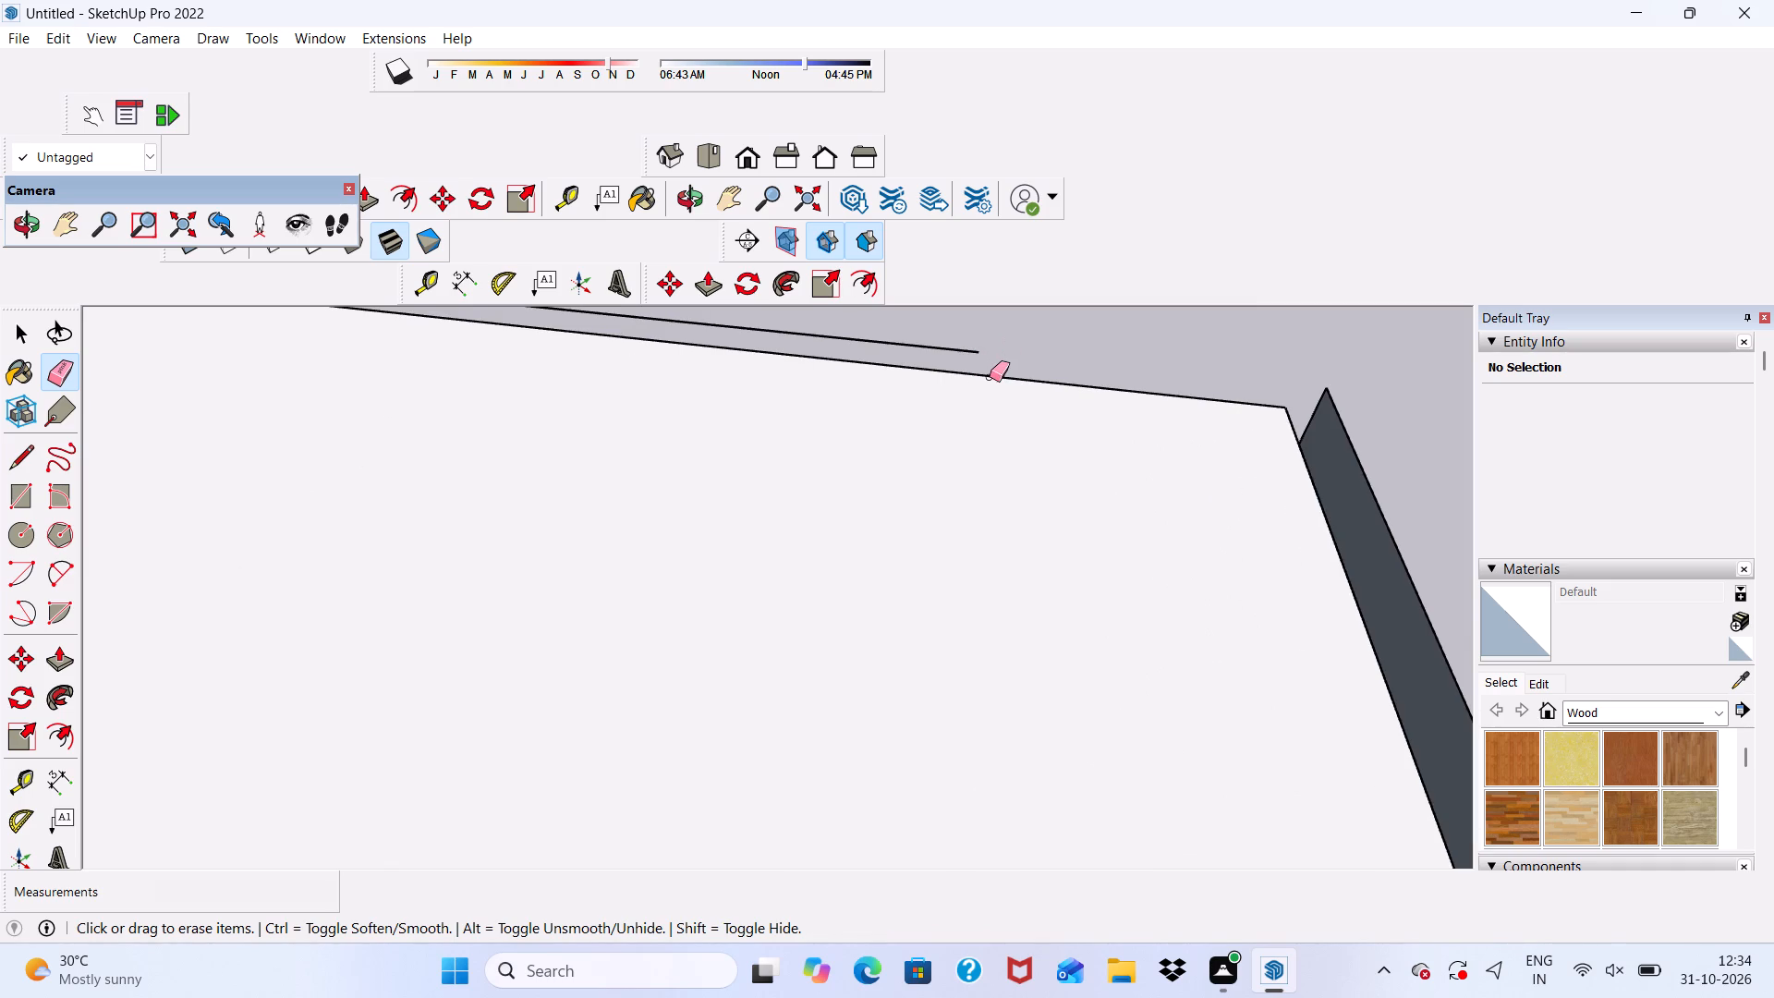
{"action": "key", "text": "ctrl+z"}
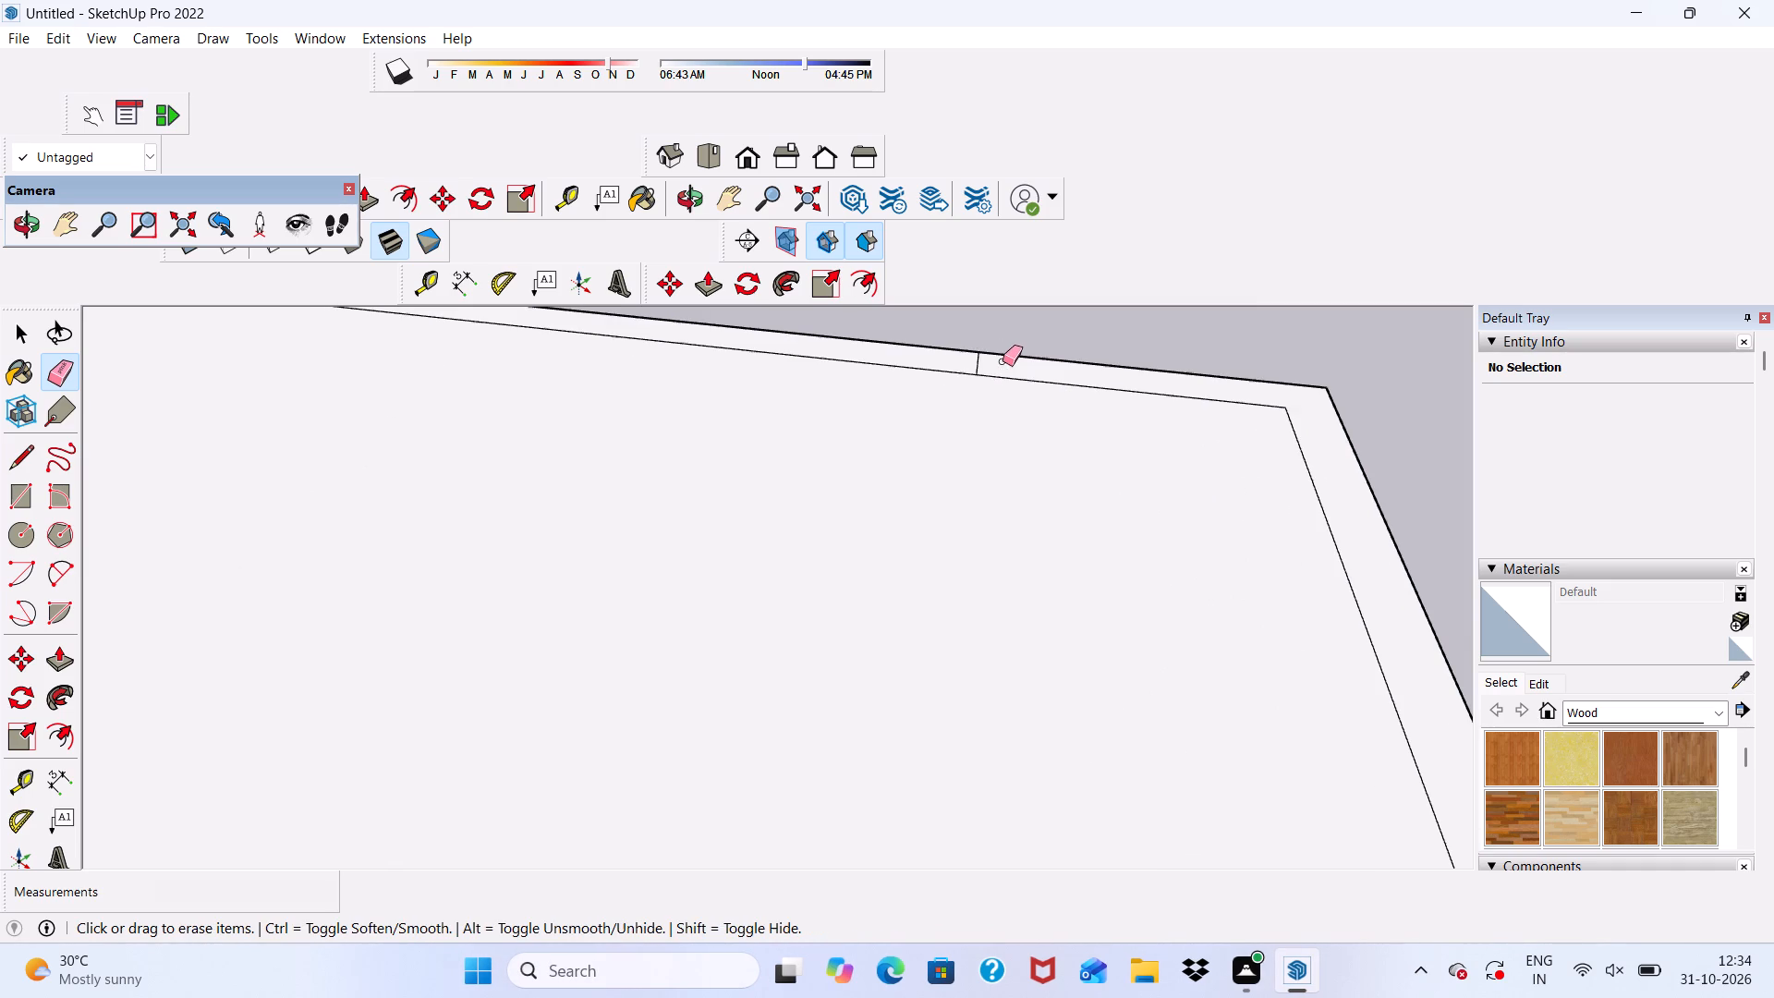
Erase the short leftover segment across the third-storey back wall's top edge.
{"action": "scroll", "coordinate": [976, 357], "scroll_direction": "up", "scroll_amount": 4}
{"action": "left_click", "coordinate": [977, 360]}
{"action": "scroll", "coordinate": [997, 347], "scroll_direction": "down", "scroll_amount": 3}
{"action": "scroll", "coordinate": [986, 359], "scroll_direction": "up", "scroll_amount": 1}
{"action": "left_click_drag", "start_coordinate": [986, 359], "coordinate": [968, 364]}
{"action": "scroll", "coordinate": [922, 378], "scroll_direction": "down", "scroll_amount": 16}
{"action": "key", "text": "space"}
Examine the capped three-storey building from the front, the side and above.
{"action": "scroll", "coordinate": [874, 652], "scroll_direction": "down", "scroll_amount": 1}
{"action": "middle_click_drag", "start_coordinate": [847, 639], "coordinate": [857, 531]}
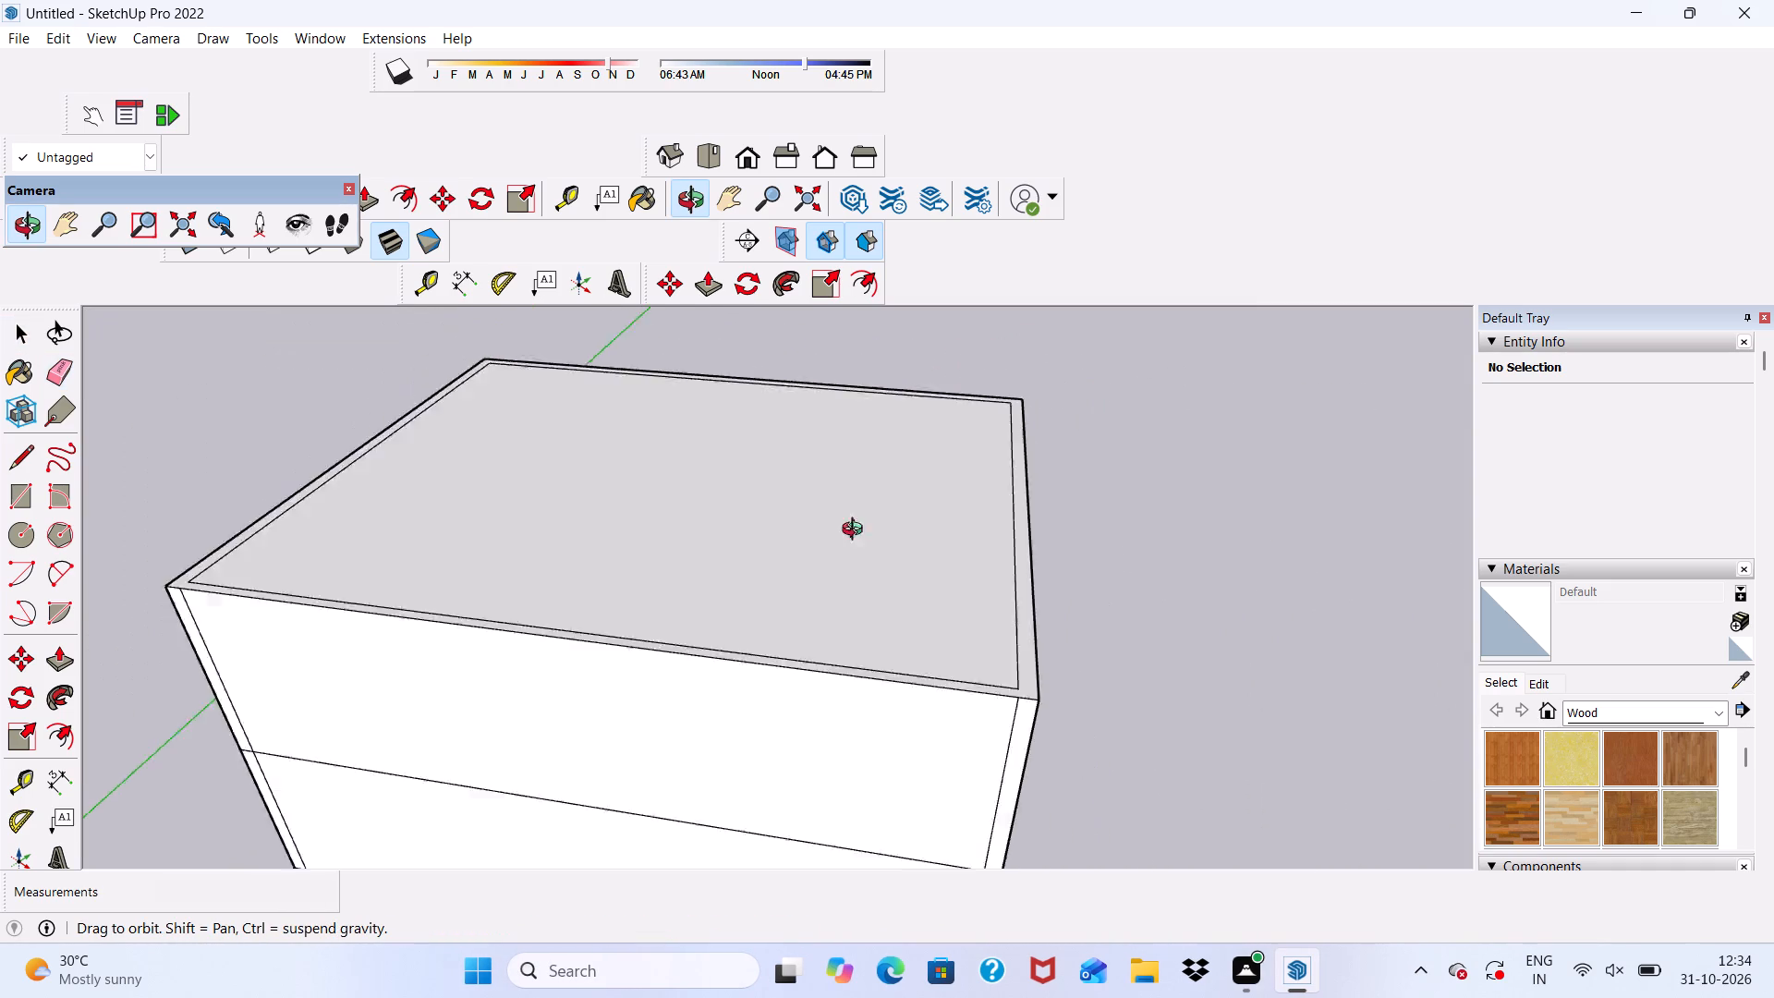
{"action": "middle_click_drag", "start_coordinate": [857, 531], "coordinate": [707, 467]}
{"action": "scroll", "coordinate": [707, 484], "scroll_direction": "up", "scroll_amount": 1}
{"action": "scroll", "coordinate": [689, 466], "scroll_direction": "down", "scroll_amount": 4}
{"action": "middle_click_drag", "start_coordinate": [706, 505], "coordinate": [826, 456]}
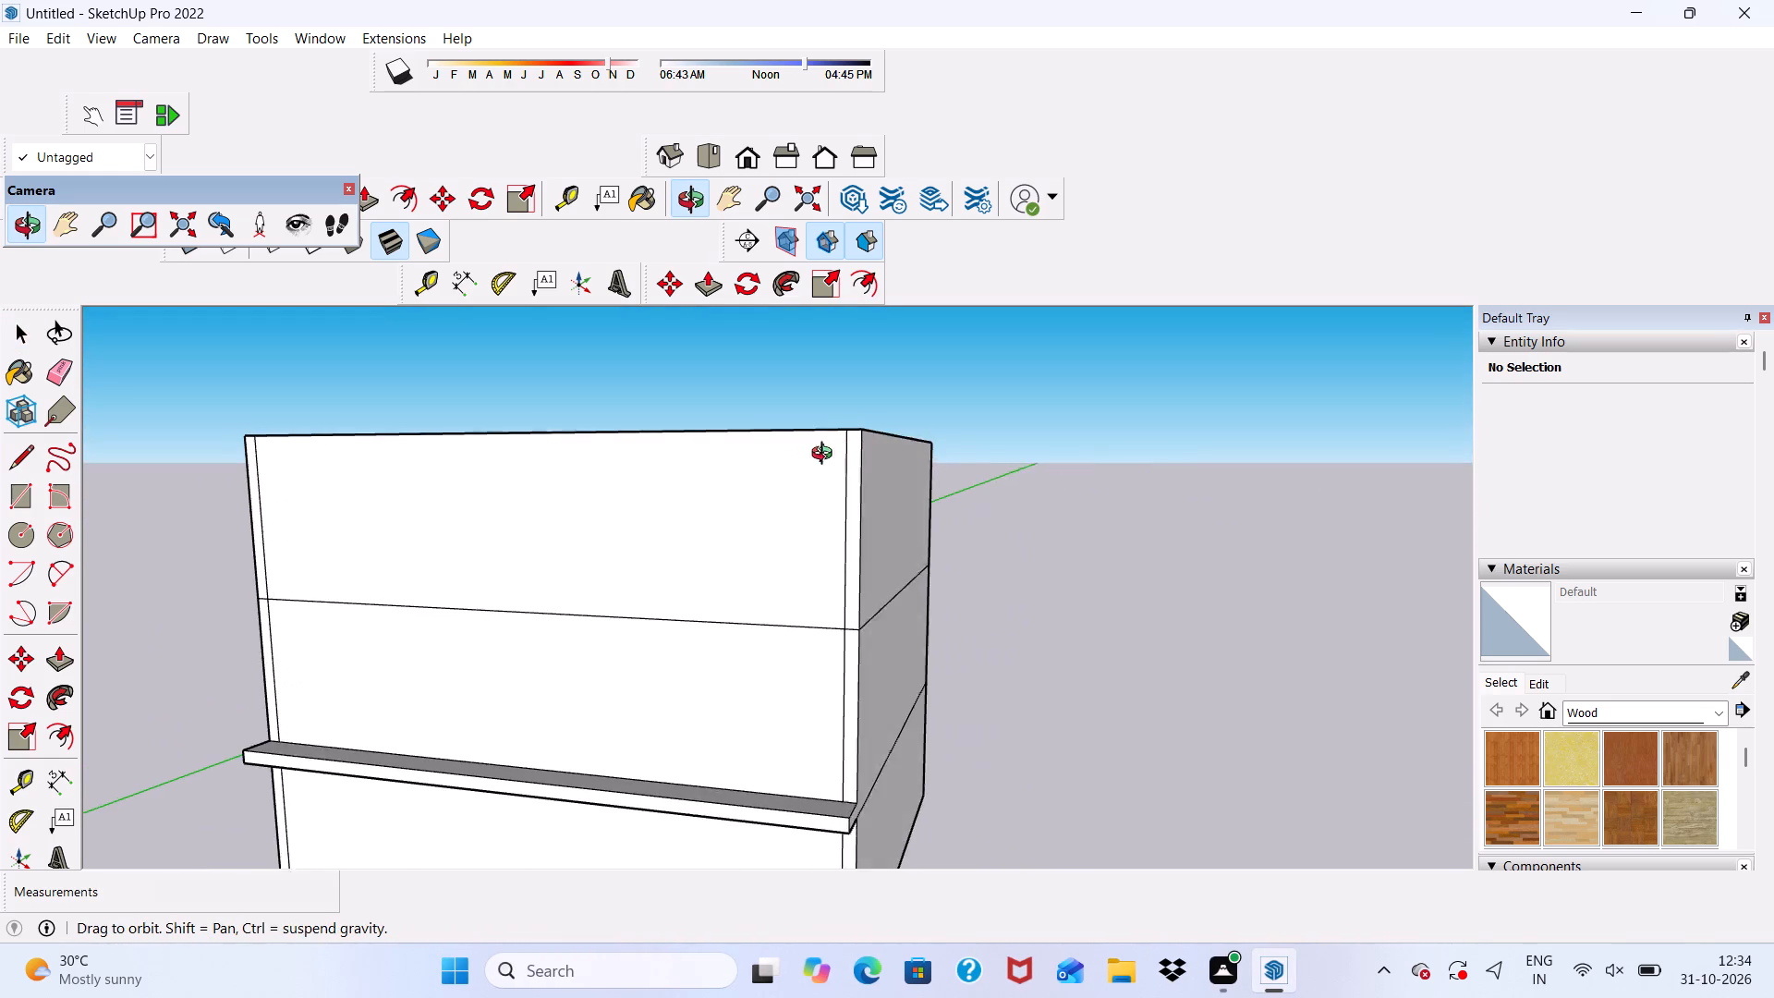
{"action": "middle_click_drag", "start_coordinate": [826, 456], "coordinate": [838, 455]}
{"action": "scroll", "coordinate": [540, 647], "scroll_direction": "down", "scroll_amount": 5}
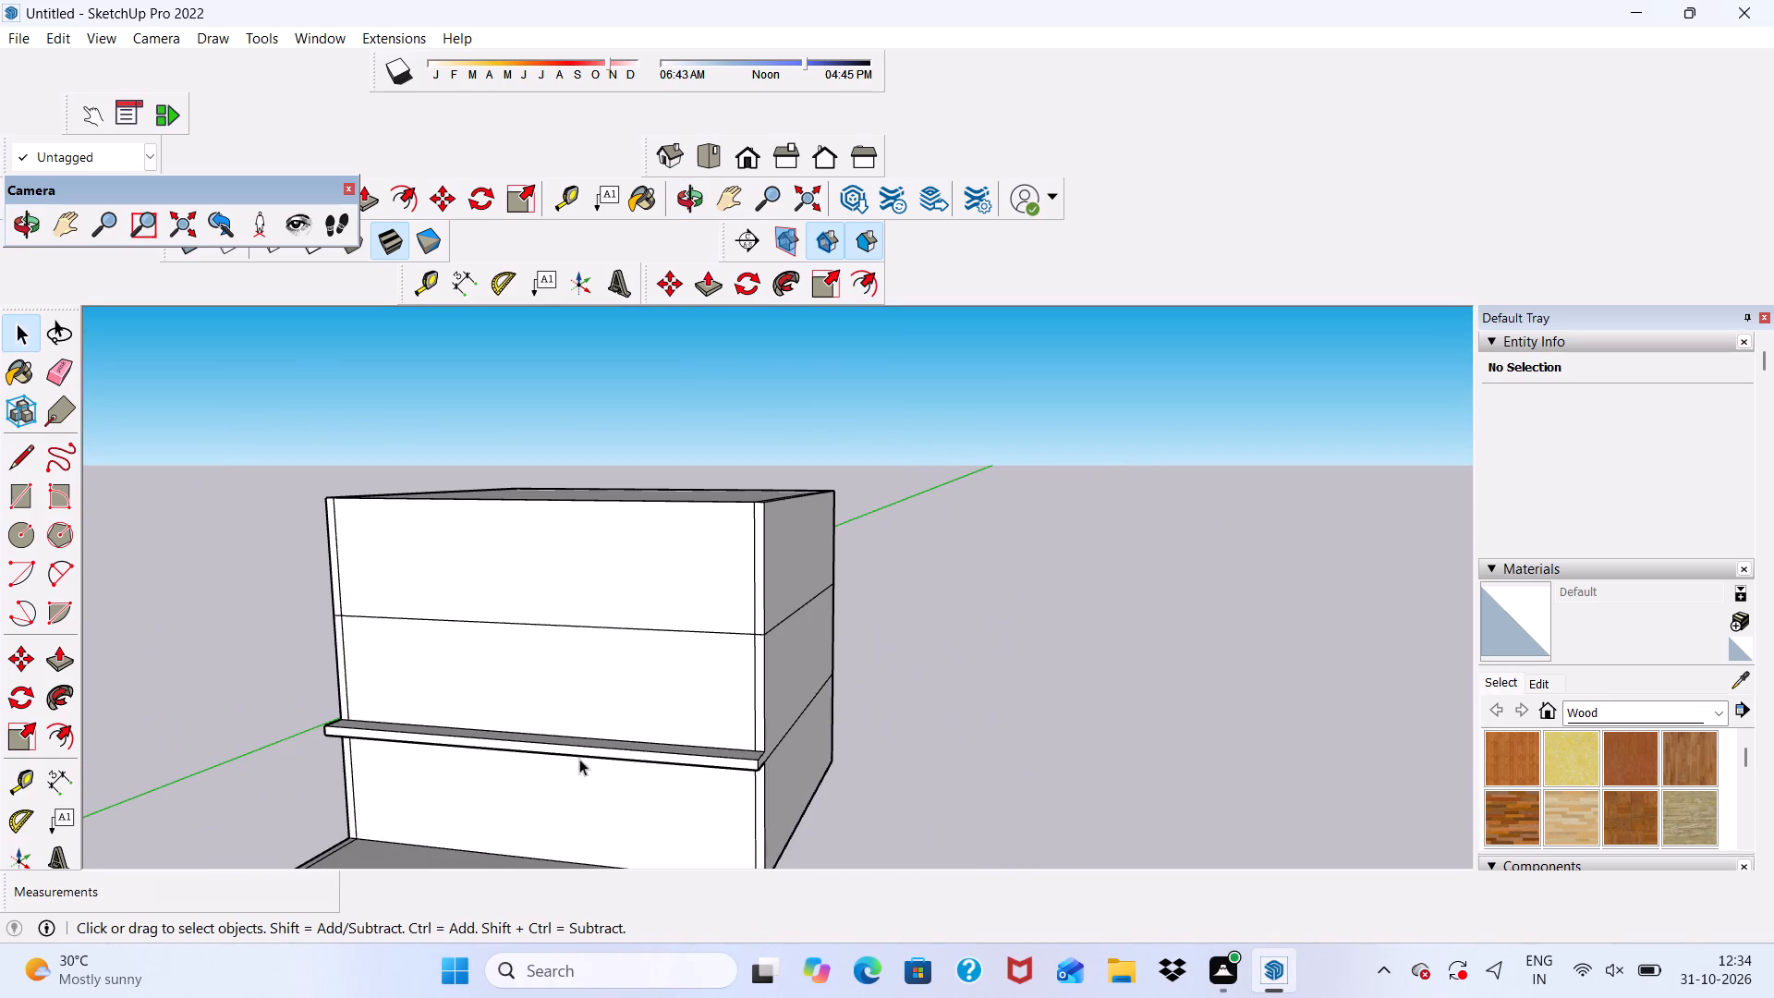
{"action": "middle_click_drag", "start_coordinate": [580, 759], "coordinate": [612, 838]}
{"action": "scroll", "coordinate": [524, 566], "scroll_direction": "up", "scroll_amount": 4}
{"action": "middle_click_drag", "start_coordinate": [529, 569], "coordinate": [502, 748]}
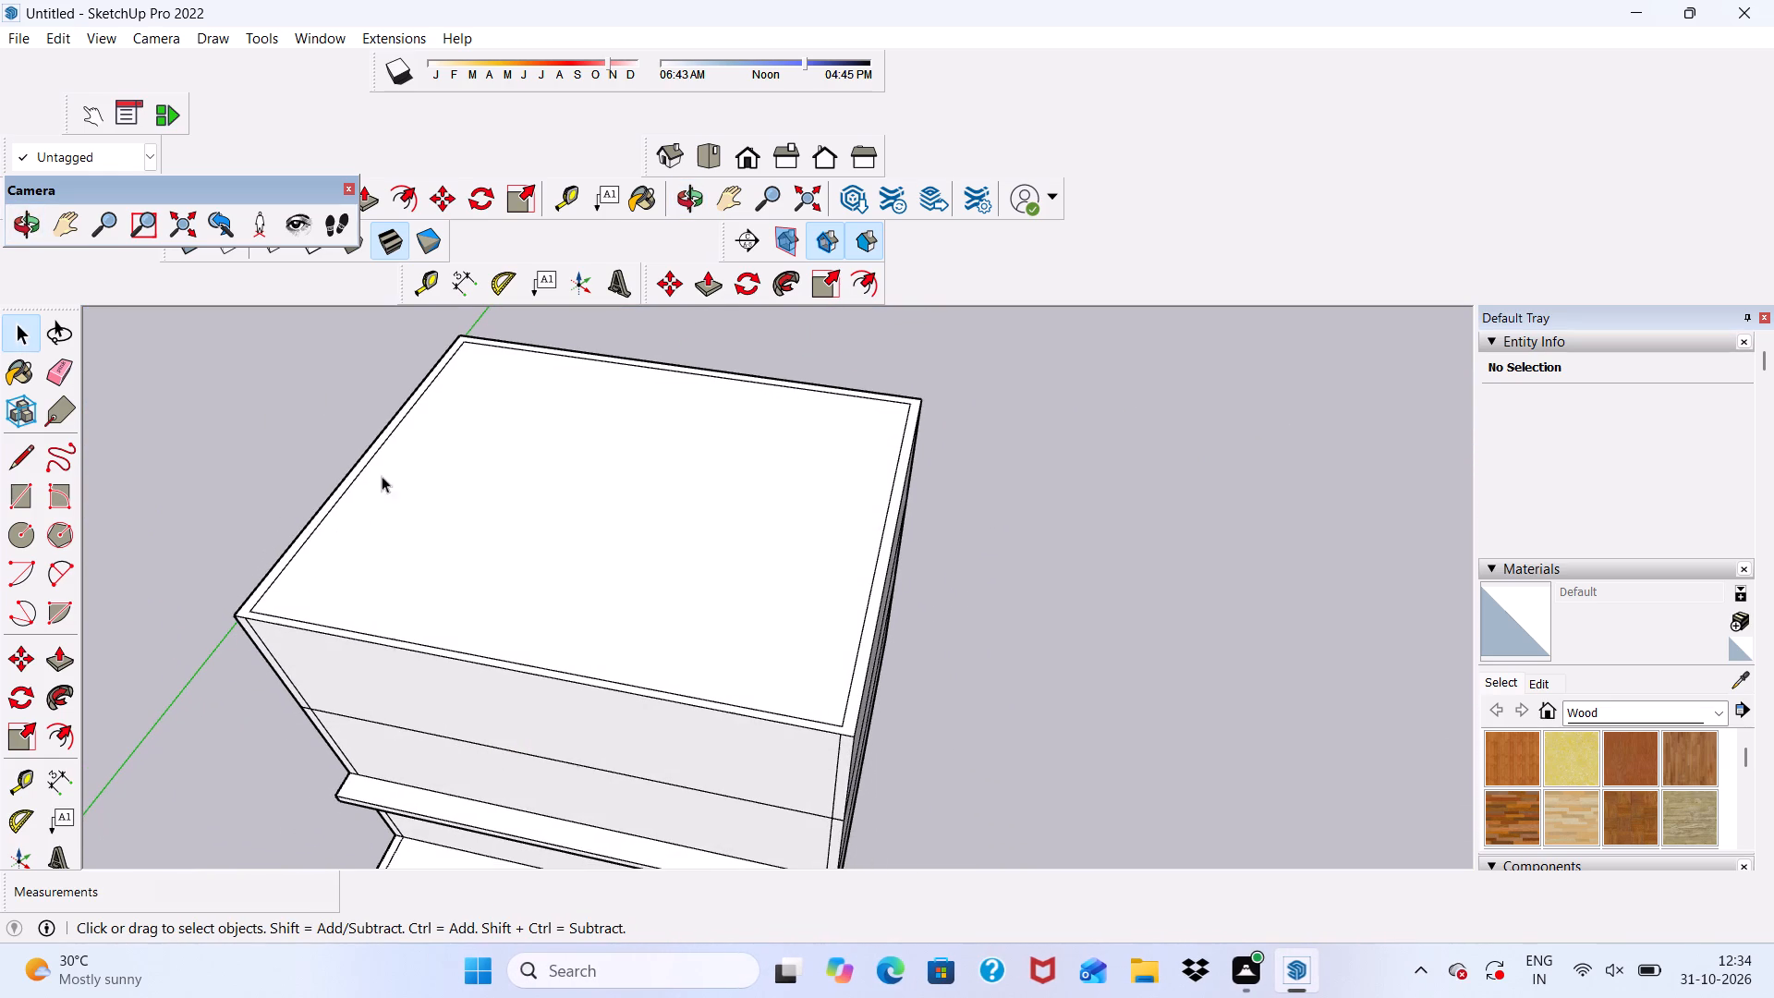
Push/Pull the wall-outline ring around the third-storey roof up 10' to form the fourth-storey walls.
{"action": "left_click", "coordinate": [699, 280]}
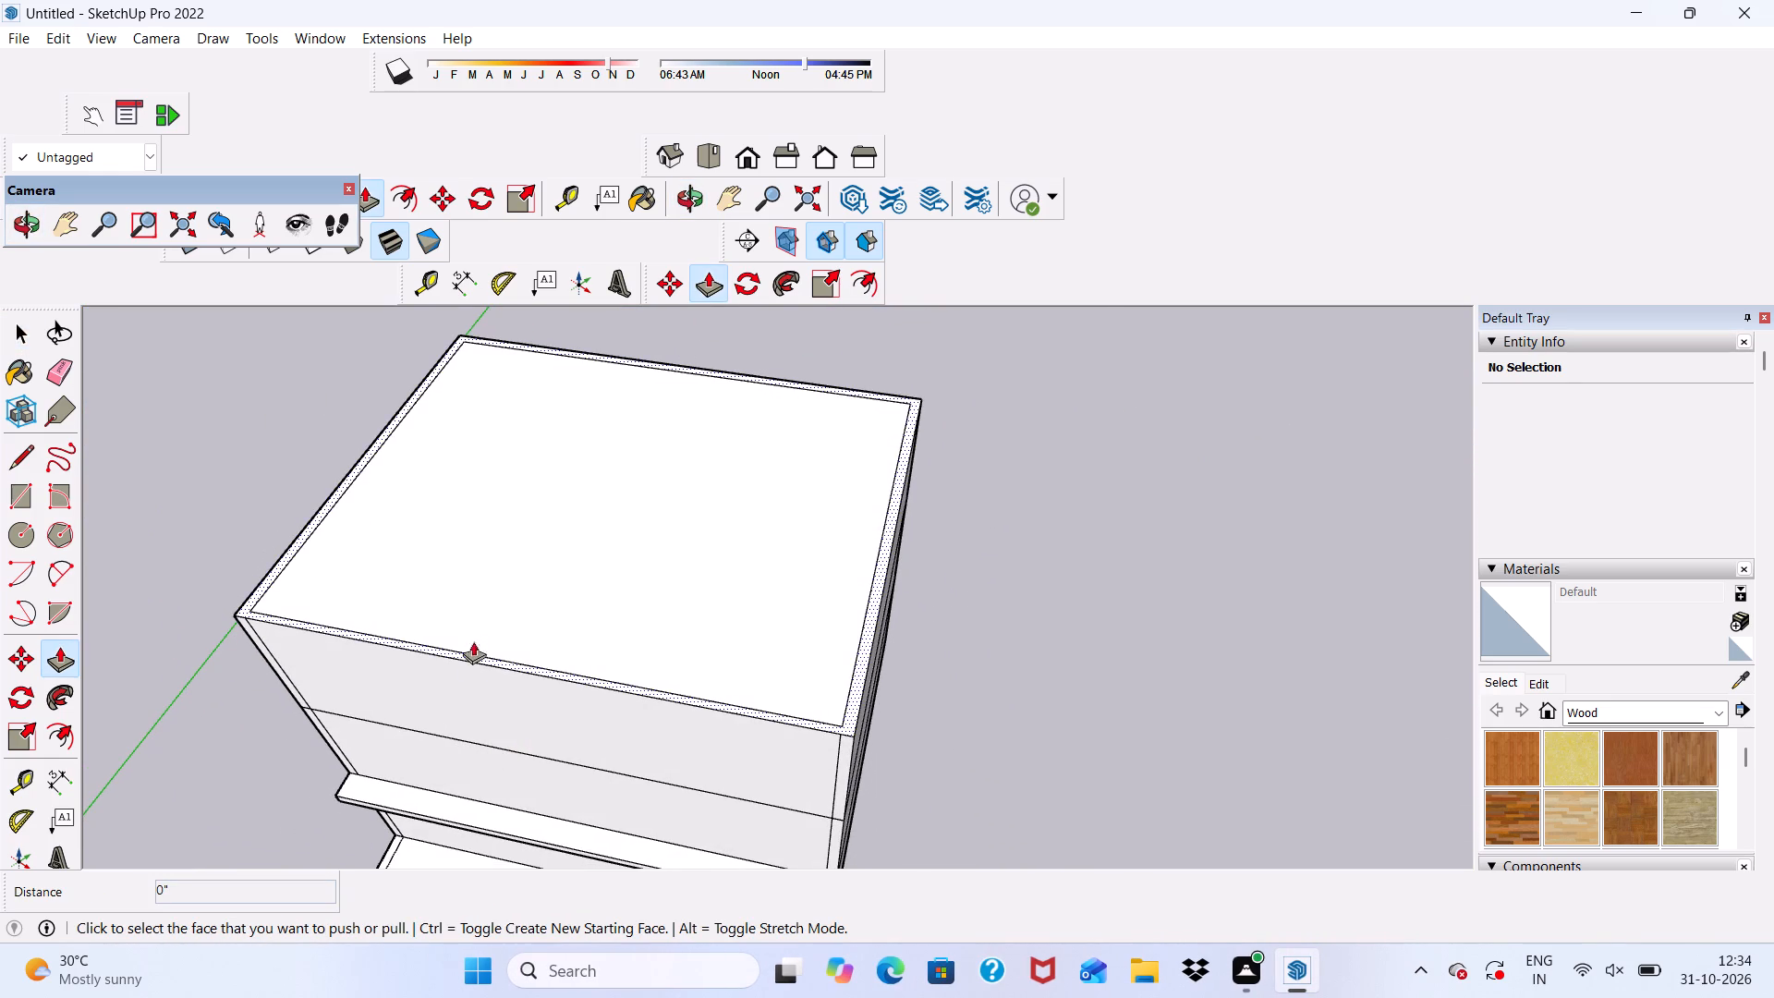
{"action": "scroll", "coordinate": [472, 653], "scroll_direction": "up", "scroll_amount": 10}
{"action": "left_click", "coordinate": [475, 668]}
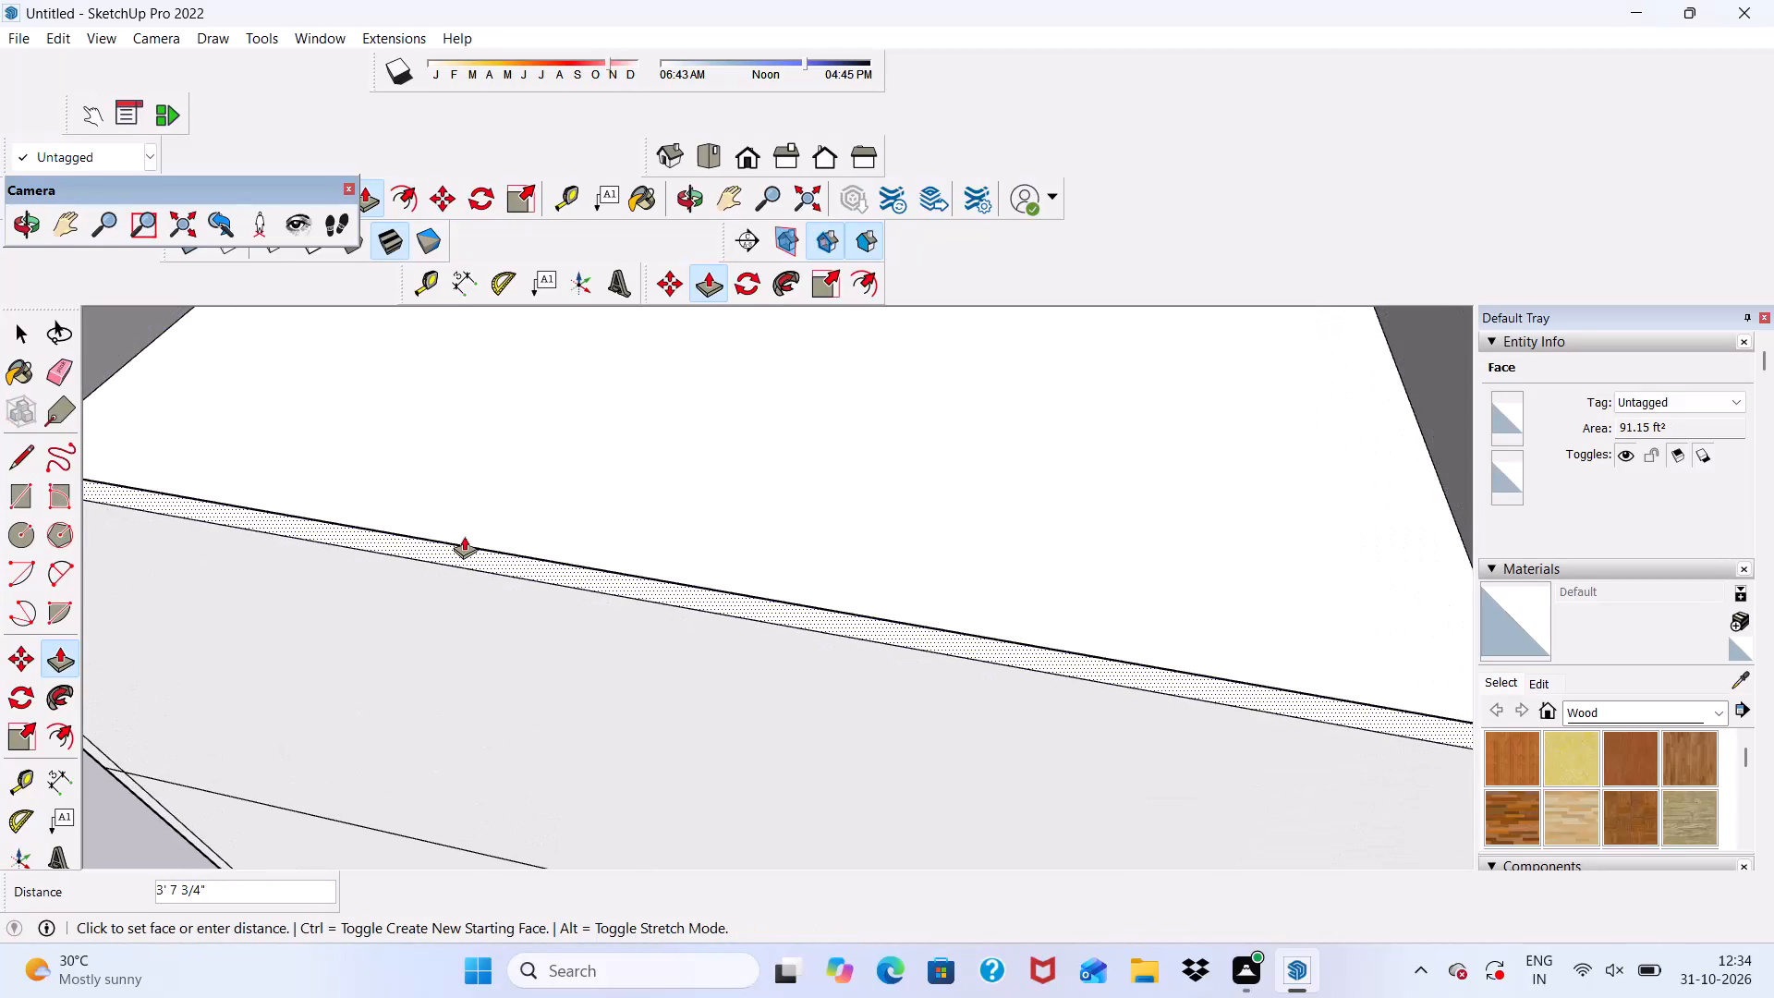
{"action": "type", "text": "10'"}
{"action": "key", "text": "Return"}
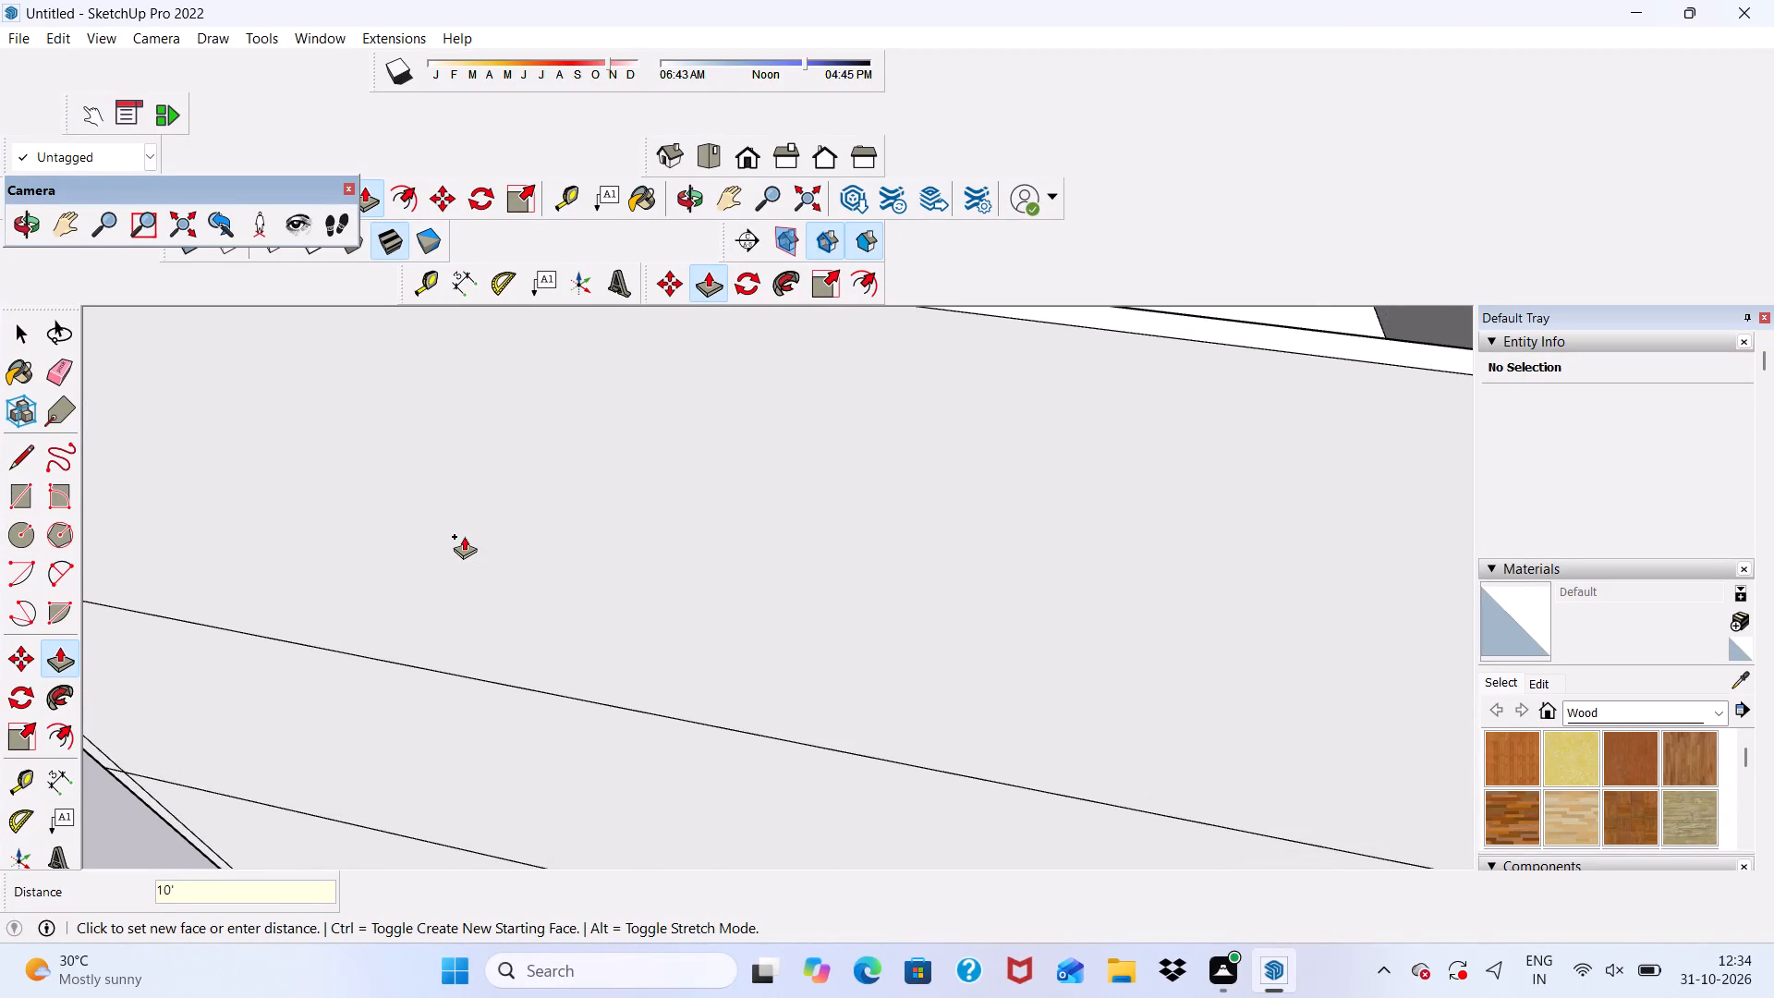
{"action": "scroll", "coordinate": [467, 510], "scroll_direction": "down", "scroll_amount": 11}
{"action": "middle_click_drag", "start_coordinate": [582, 685], "coordinate": [604, 558]}
{"action": "key", "text": "space"}
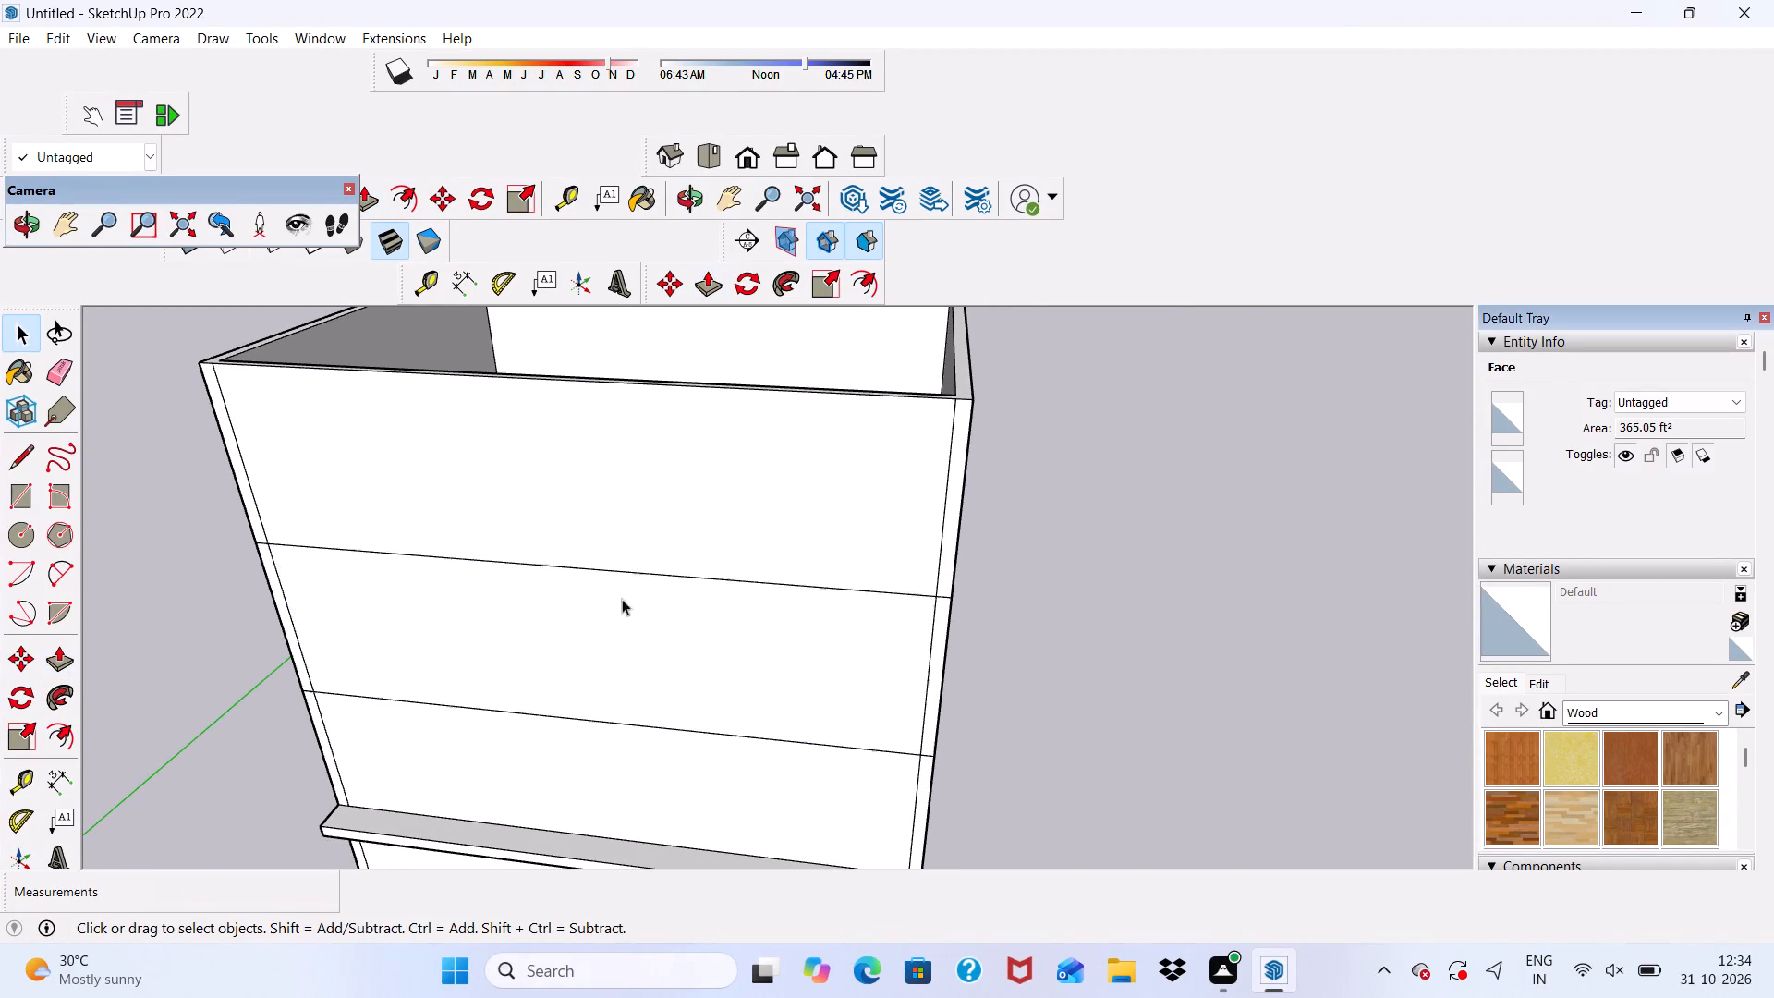
Draw a rectangle about 30' 4 1/8" by 25' 5 1/8" over the fourth-storey wall tops, from the back corner to the front edge, capping the roof.
{"action": "scroll", "coordinate": [631, 610], "scroll_direction": "down", "scroll_amount": 9}
{"action": "middle_click_drag", "start_coordinate": [677, 622], "coordinate": [785, 537]}
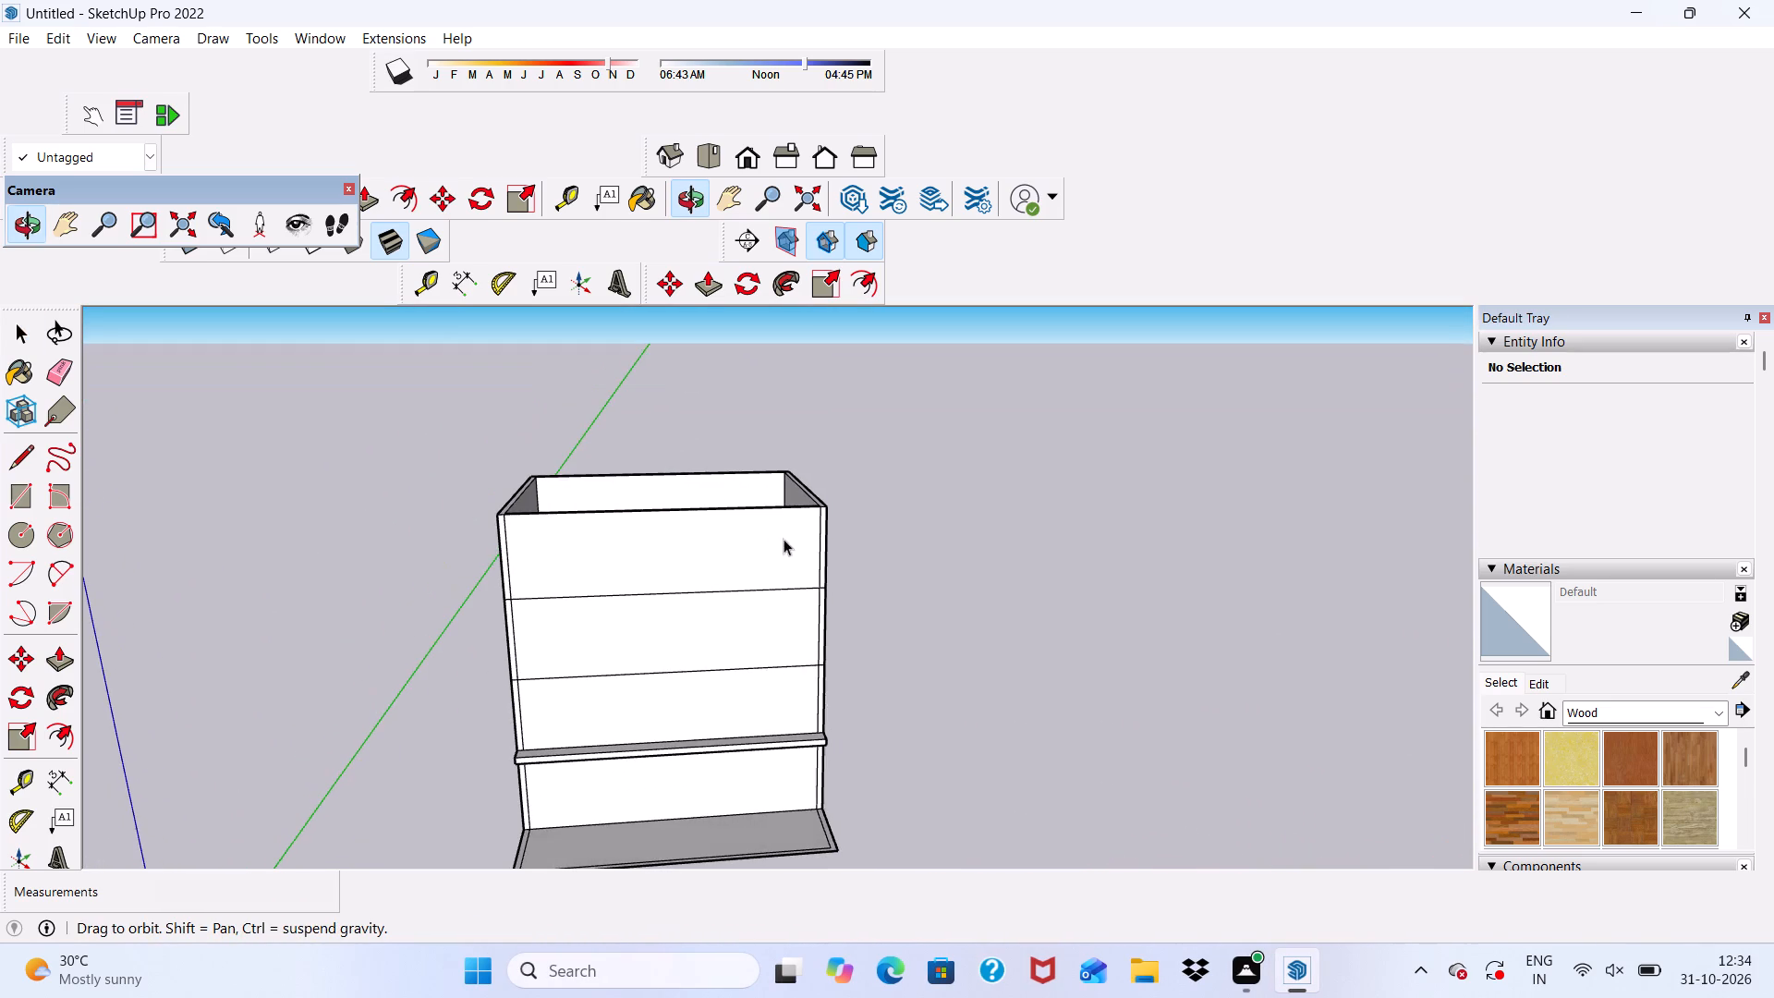
{"action": "middle_click_drag", "start_coordinate": [733, 519], "coordinate": [741, 649]}
{"action": "left_click_drag", "start_coordinate": [21, 495], "coordinate": [30, 495]}
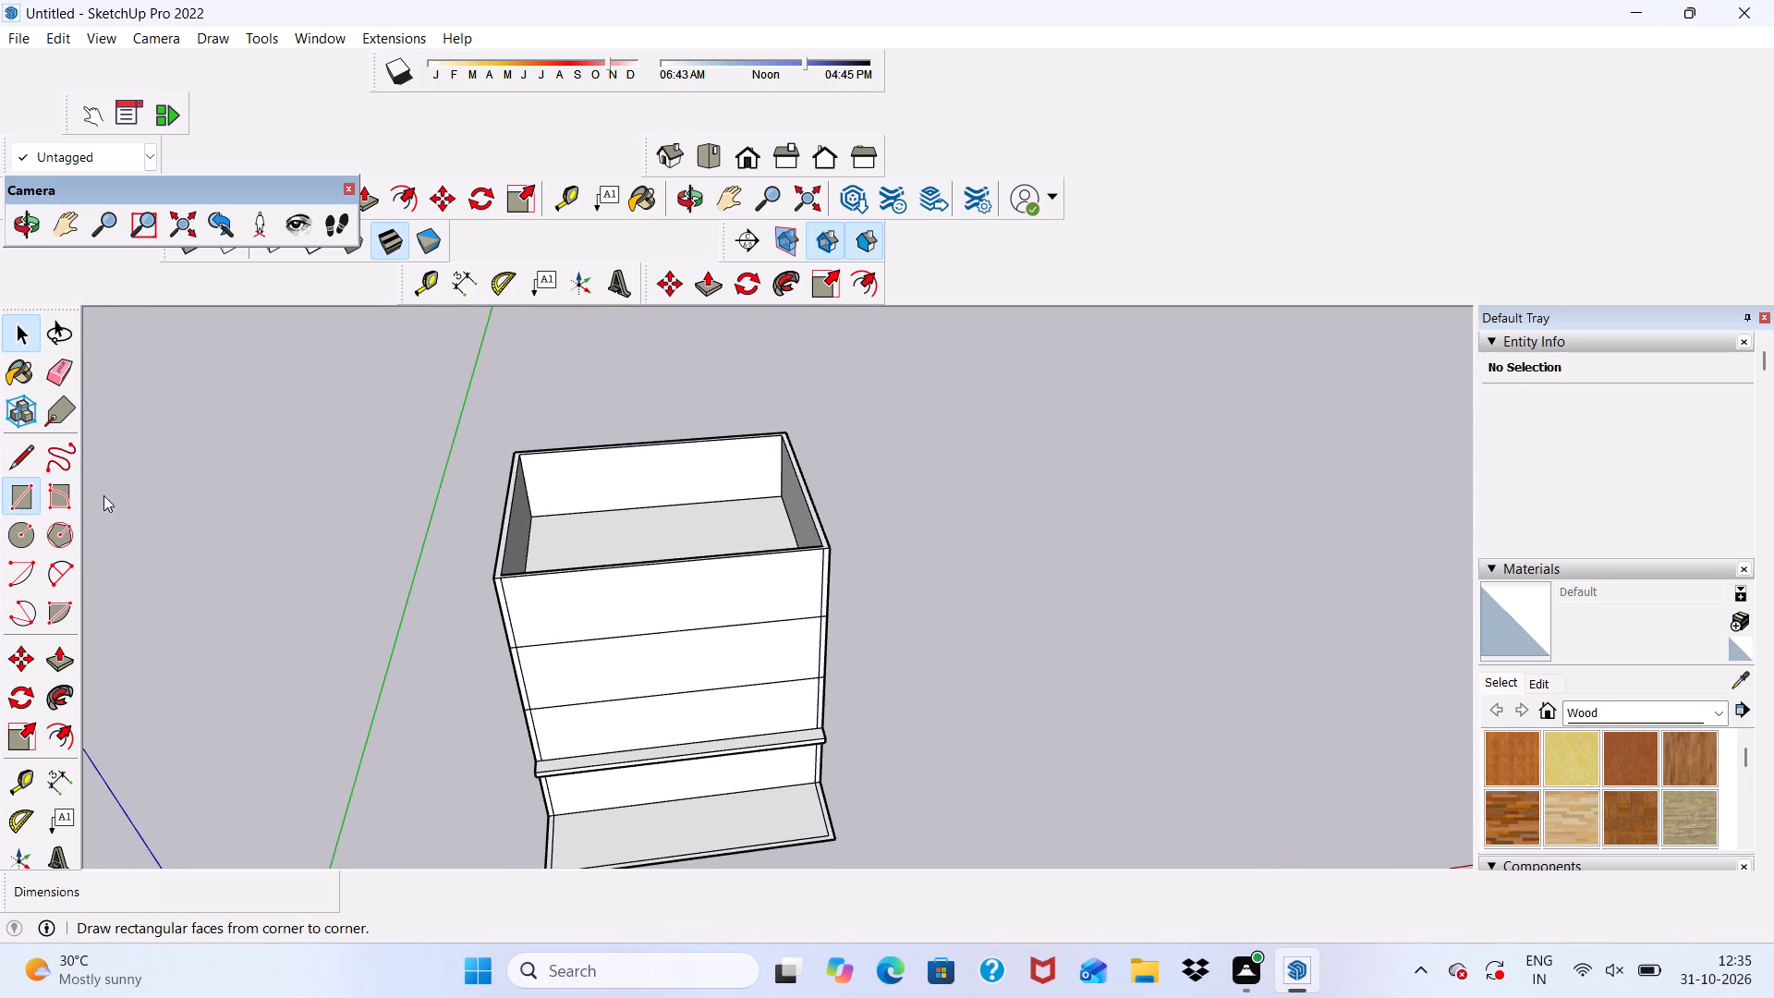
{"action": "scroll", "coordinate": [643, 466], "scroll_direction": "up", "scroll_amount": 17}
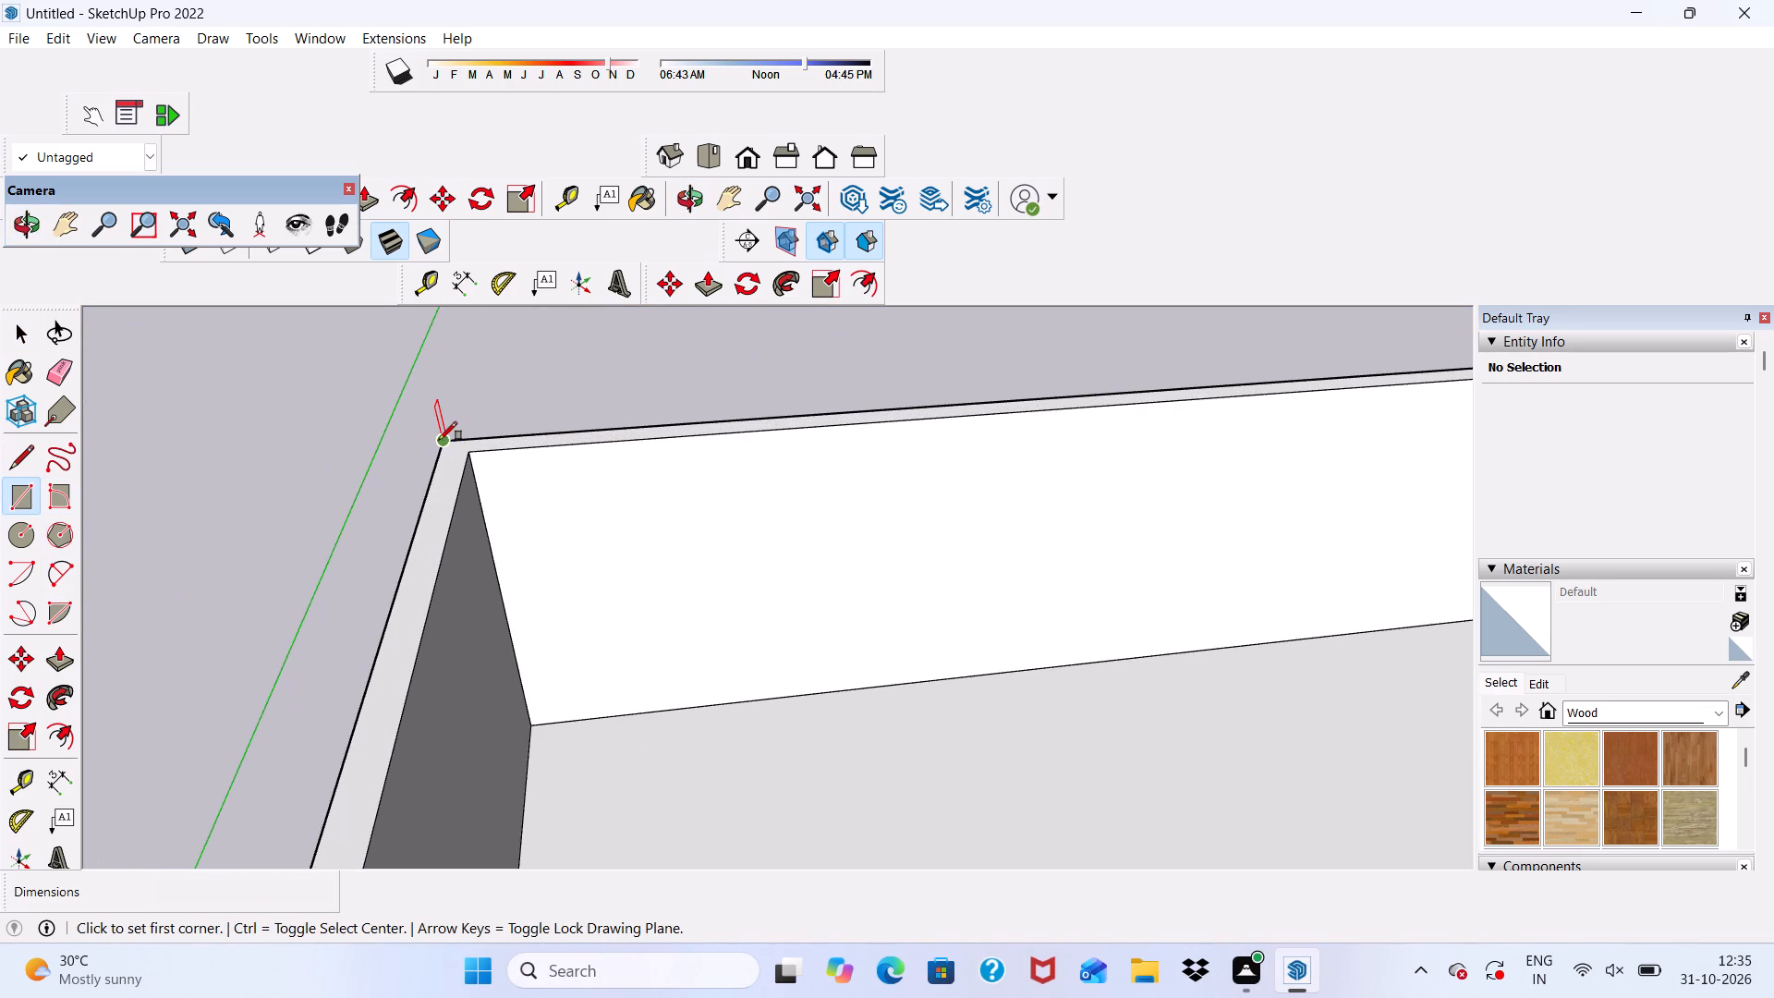
{"action": "left_click", "coordinate": [451, 444]}
{"action": "scroll", "coordinate": [456, 517], "scroll_direction": "down", "scroll_amount": 6}
{"action": "scroll", "coordinate": [861, 391], "scroll_direction": "down", "scroll_amount": 6}
{"action": "scroll", "coordinate": [1061, 400], "scroll_direction": "down", "scroll_amount": 1}
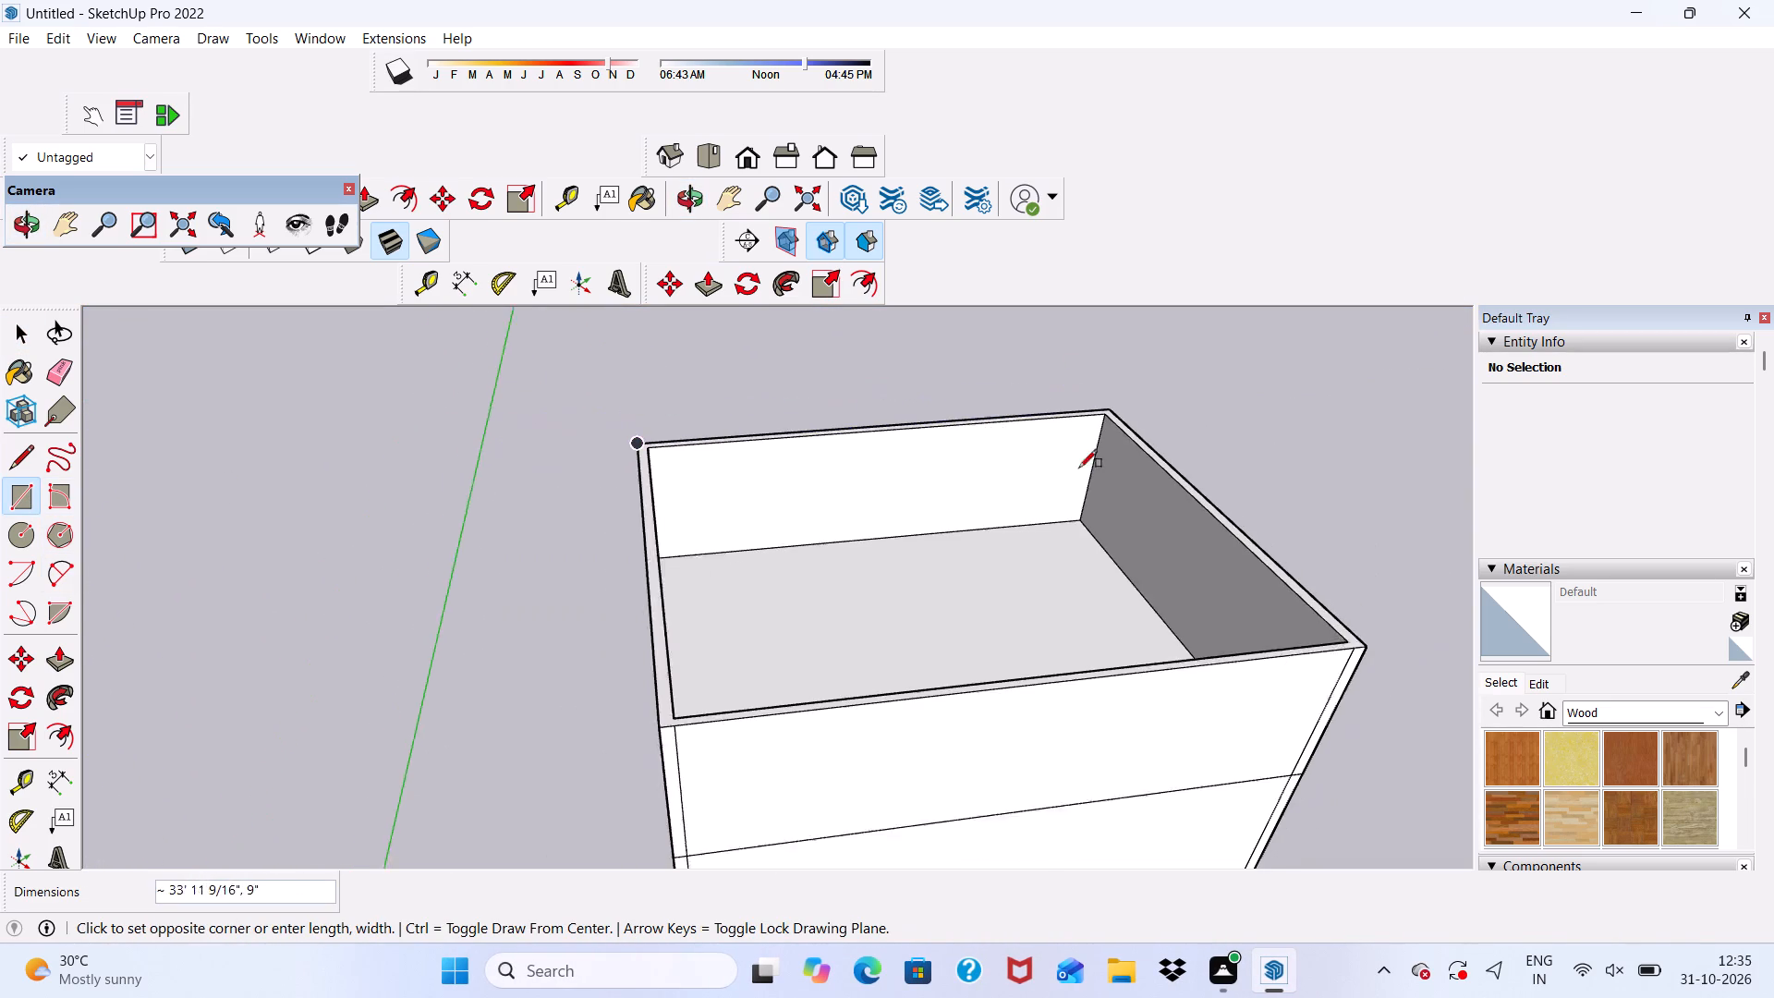
{"action": "scroll", "coordinate": [1079, 468], "scroll_direction": "down", "scroll_amount": 1}
{"action": "scroll", "coordinate": [1138, 651], "scroll_direction": "up", "scroll_amount": 1}
{"action": "left_click", "coordinate": [1139, 638]}
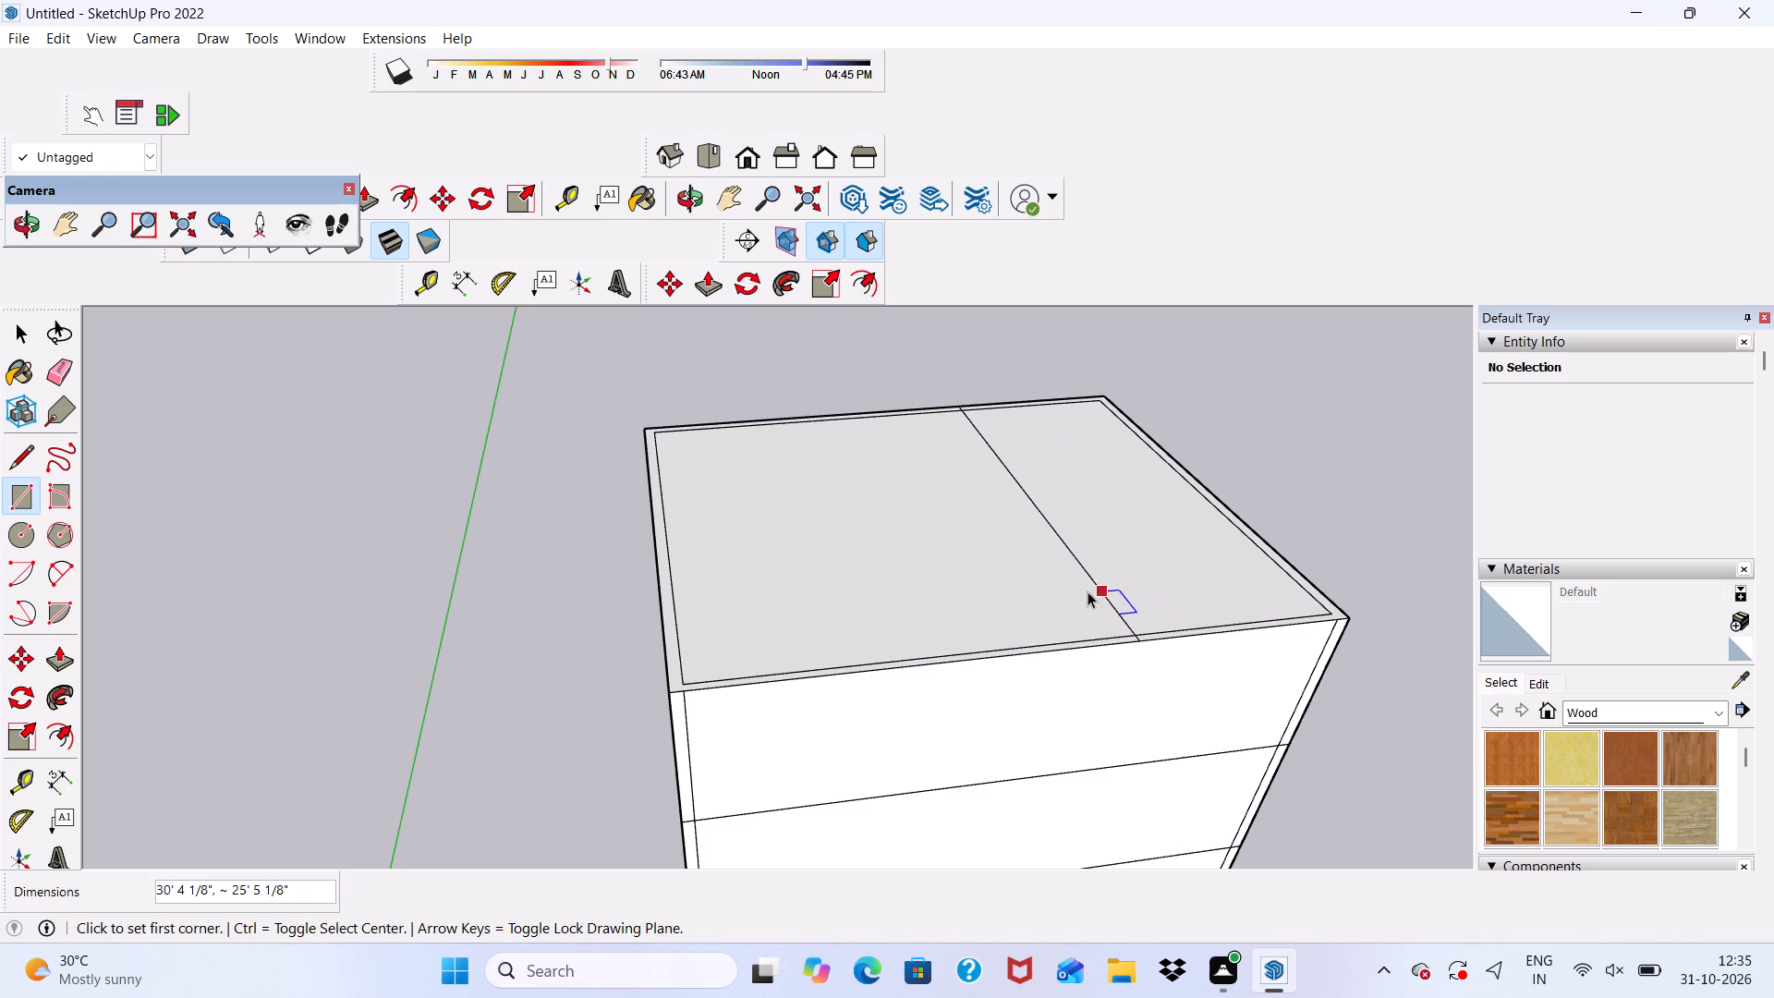
{"action": "key", "text": "space"}
Erase the stray line crossing the fourth-storey roof face and its leftover segments on the back and front wall tops.
{"action": "left_click", "coordinate": [57, 361]}
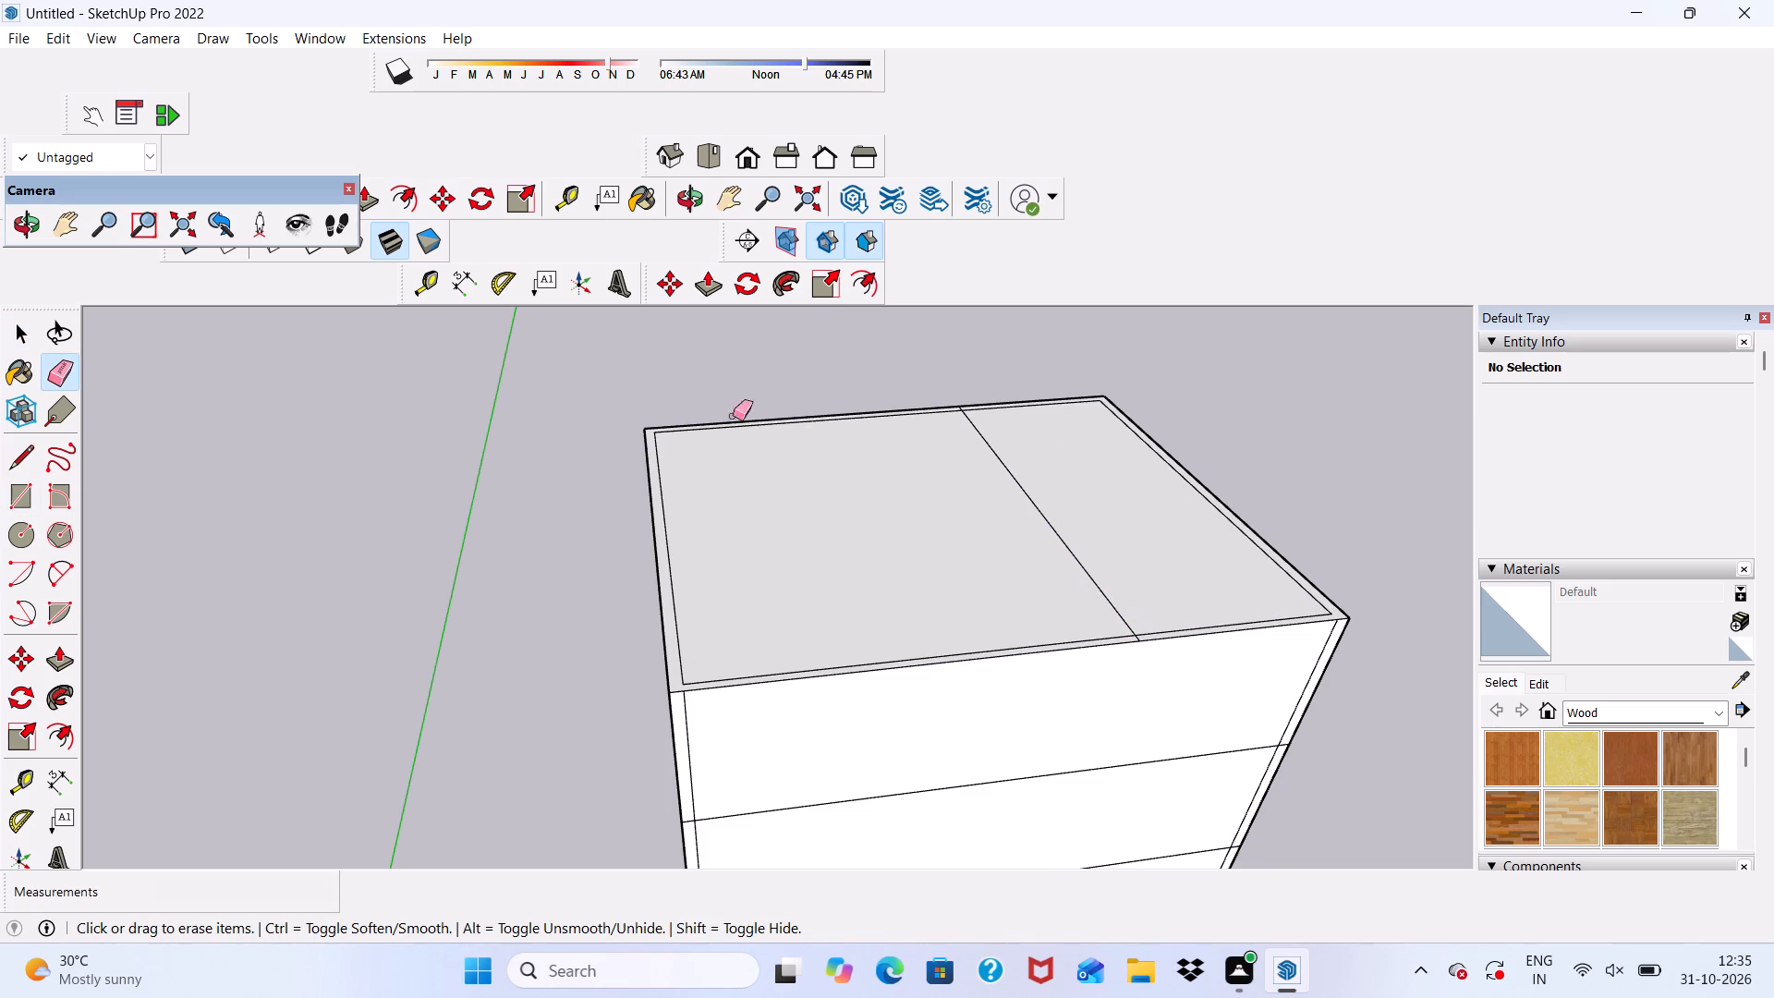
{"action": "left_click_drag", "start_coordinate": [1015, 501], "coordinate": [1036, 505]}
{"action": "scroll", "coordinate": [981, 404], "scroll_direction": "up", "scroll_amount": 5}
{"action": "scroll", "coordinate": [974, 396], "scroll_direction": "down", "scroll_amount": 1}
{"action": "scroll", "coordinate": [969, 402], "scroll_direction": "up", "scroll_amount": 7}
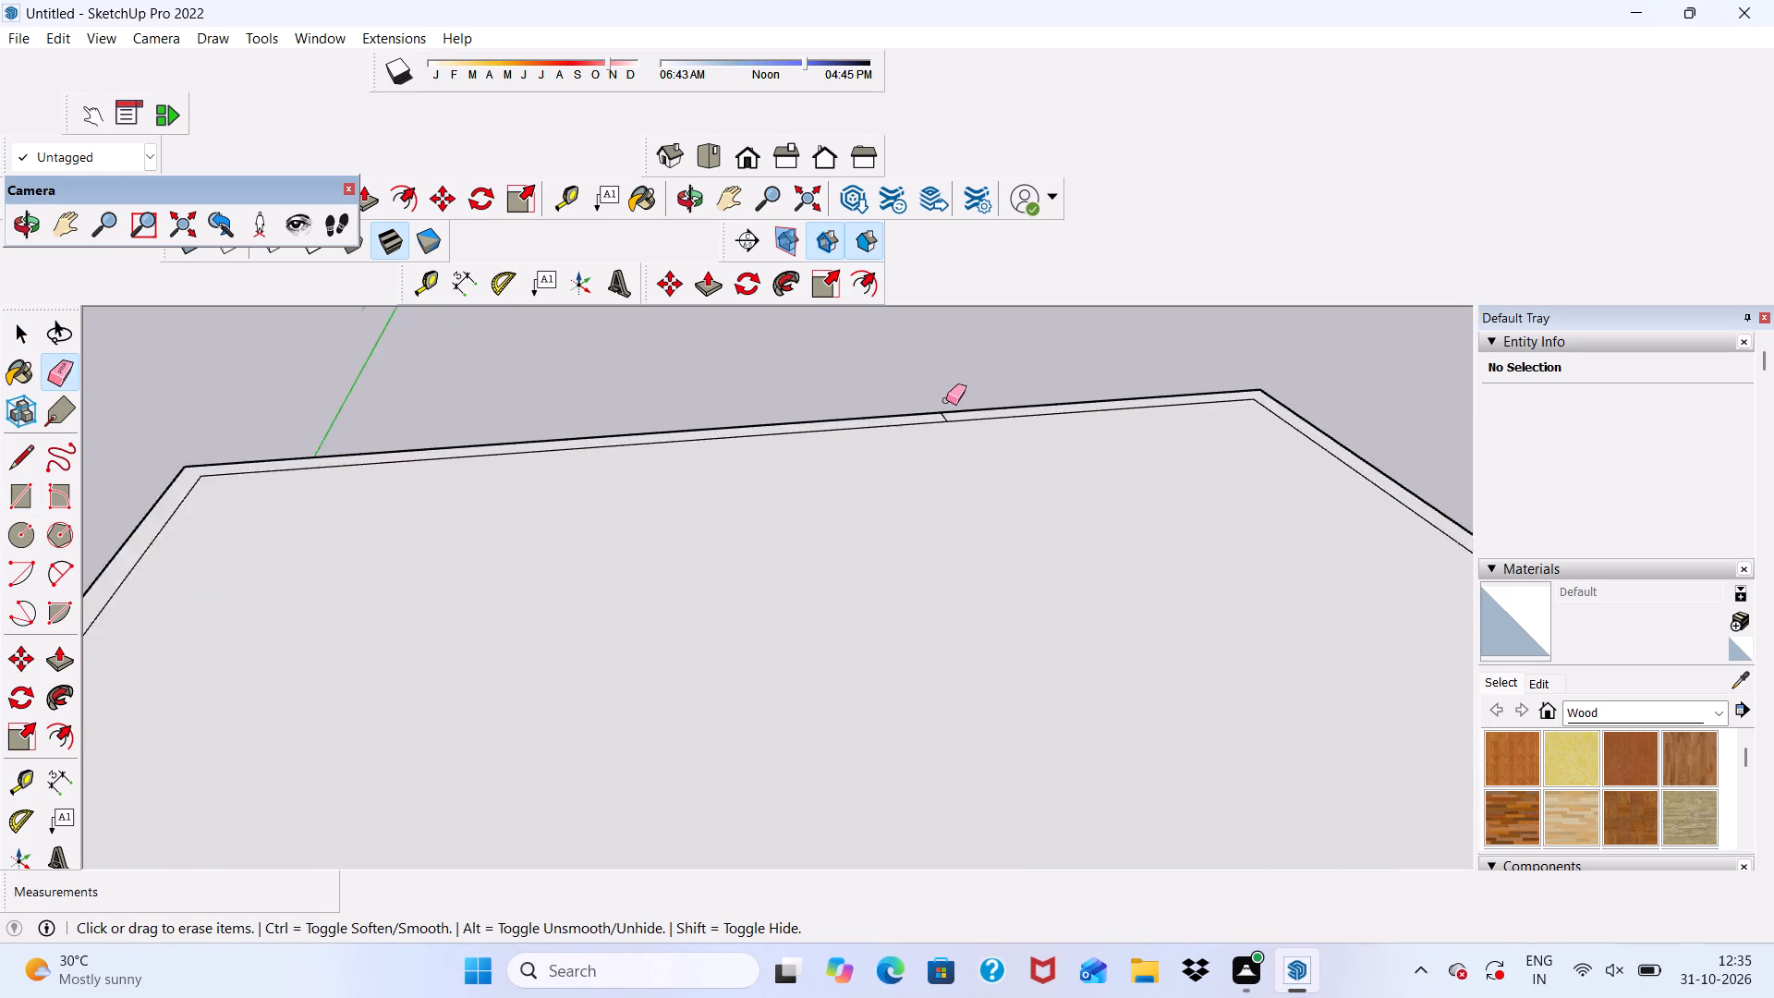
{"action": "scroll", "coordinate": [946, 400], "scroll_direction": "up", "scroll_amount": 8}
{"action": "left_click_drag", "start_coordinate": [952, 444], "coordinate": [967, 441]}
{"action": "scroll", "coordinate": [982, 430], "scroll_direction": "down", "scroll_amount": 18}
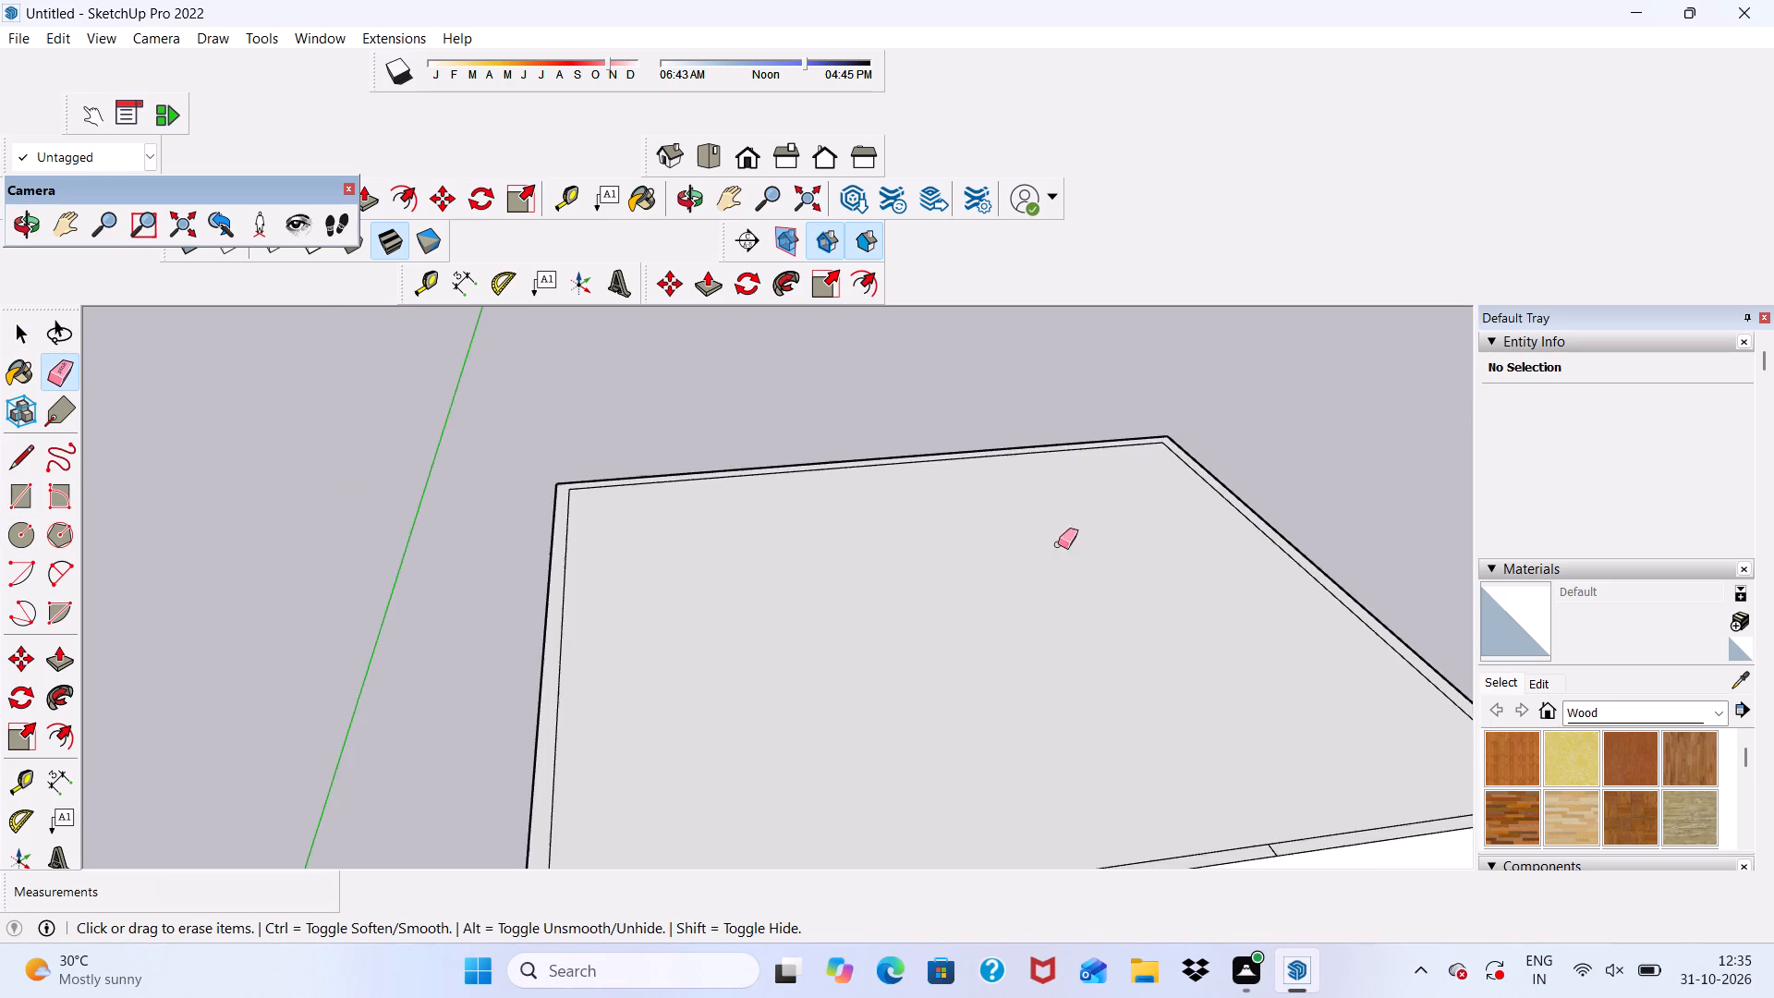
{"action": "scroll", "coordinate": [1058, 544], "scroll_direction": "down", "scroll_amount": 8}
{"action": "middle_click_drag", "start_coordinate": [1042, 662], "coordinate": [942, 537]}
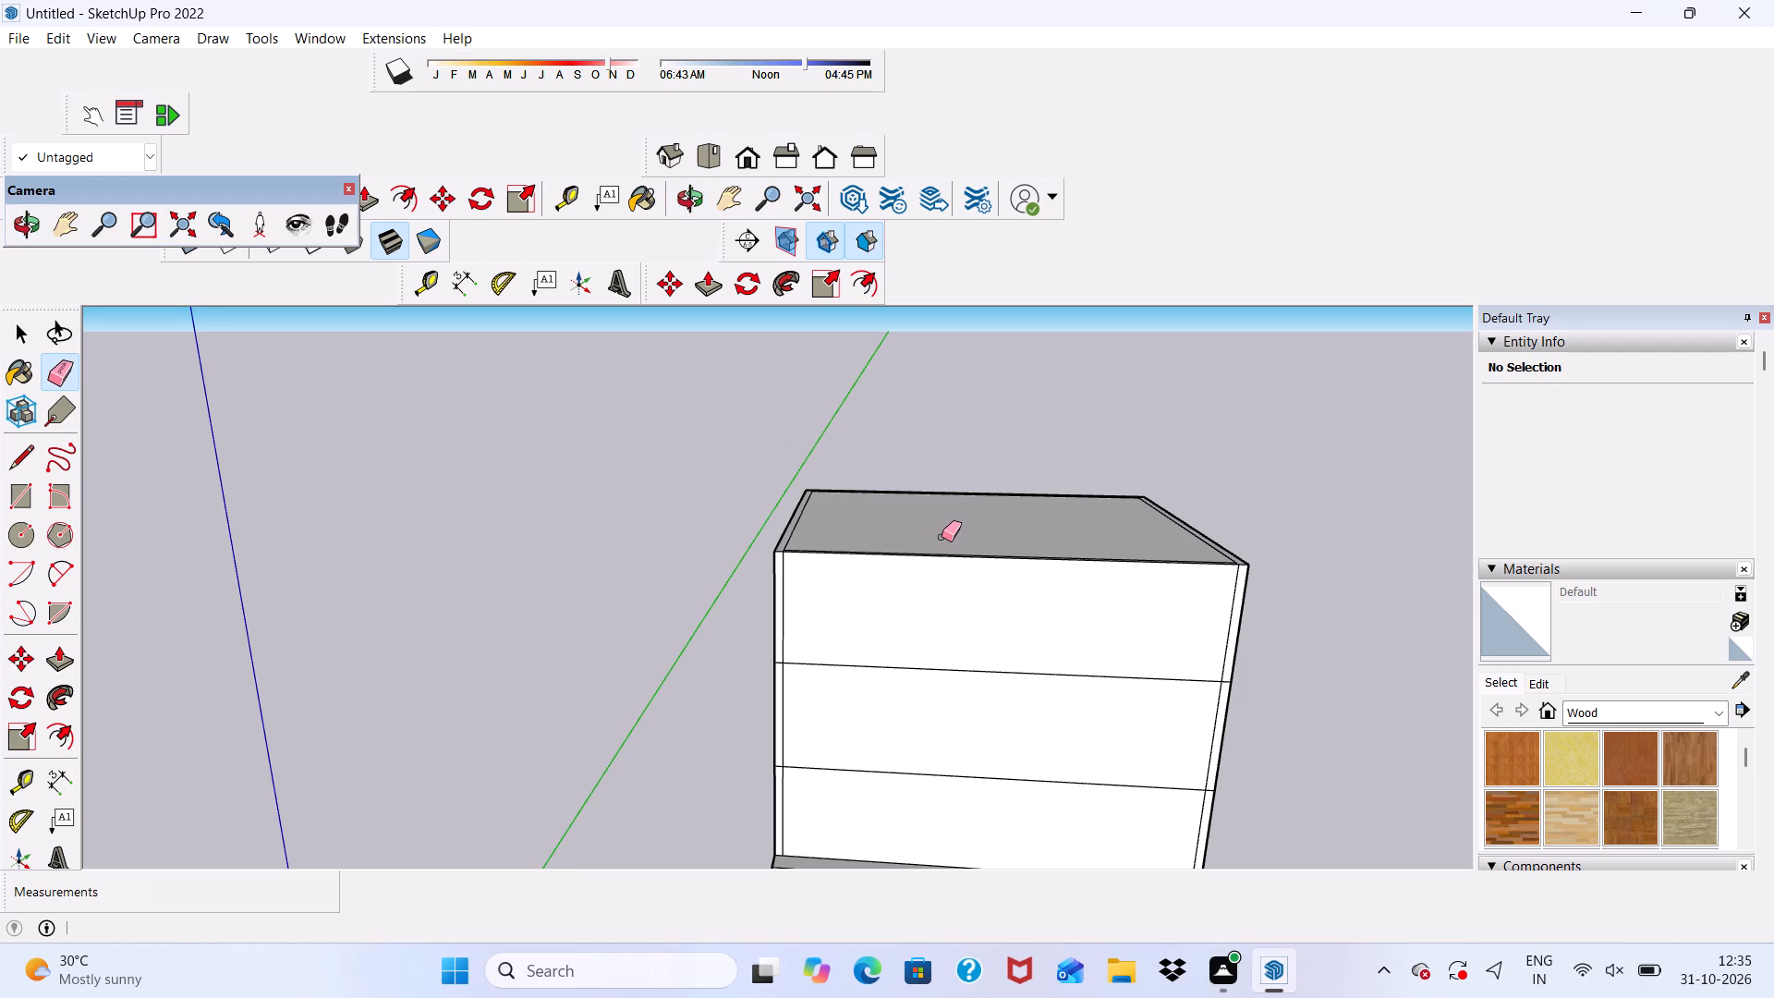
{"action": "scroll", "coordinate": [1095, 574], "scroll_direction": "up", "scroll_amount": 4}
{"action": "middle_click_drag", "start_coordinate": [1076, 549], "coordinate": [1117, 691]}
{"action": "scroll", "coordinate": [1116, 685], "scroll_direction": "up", "scroll_amount": 11}
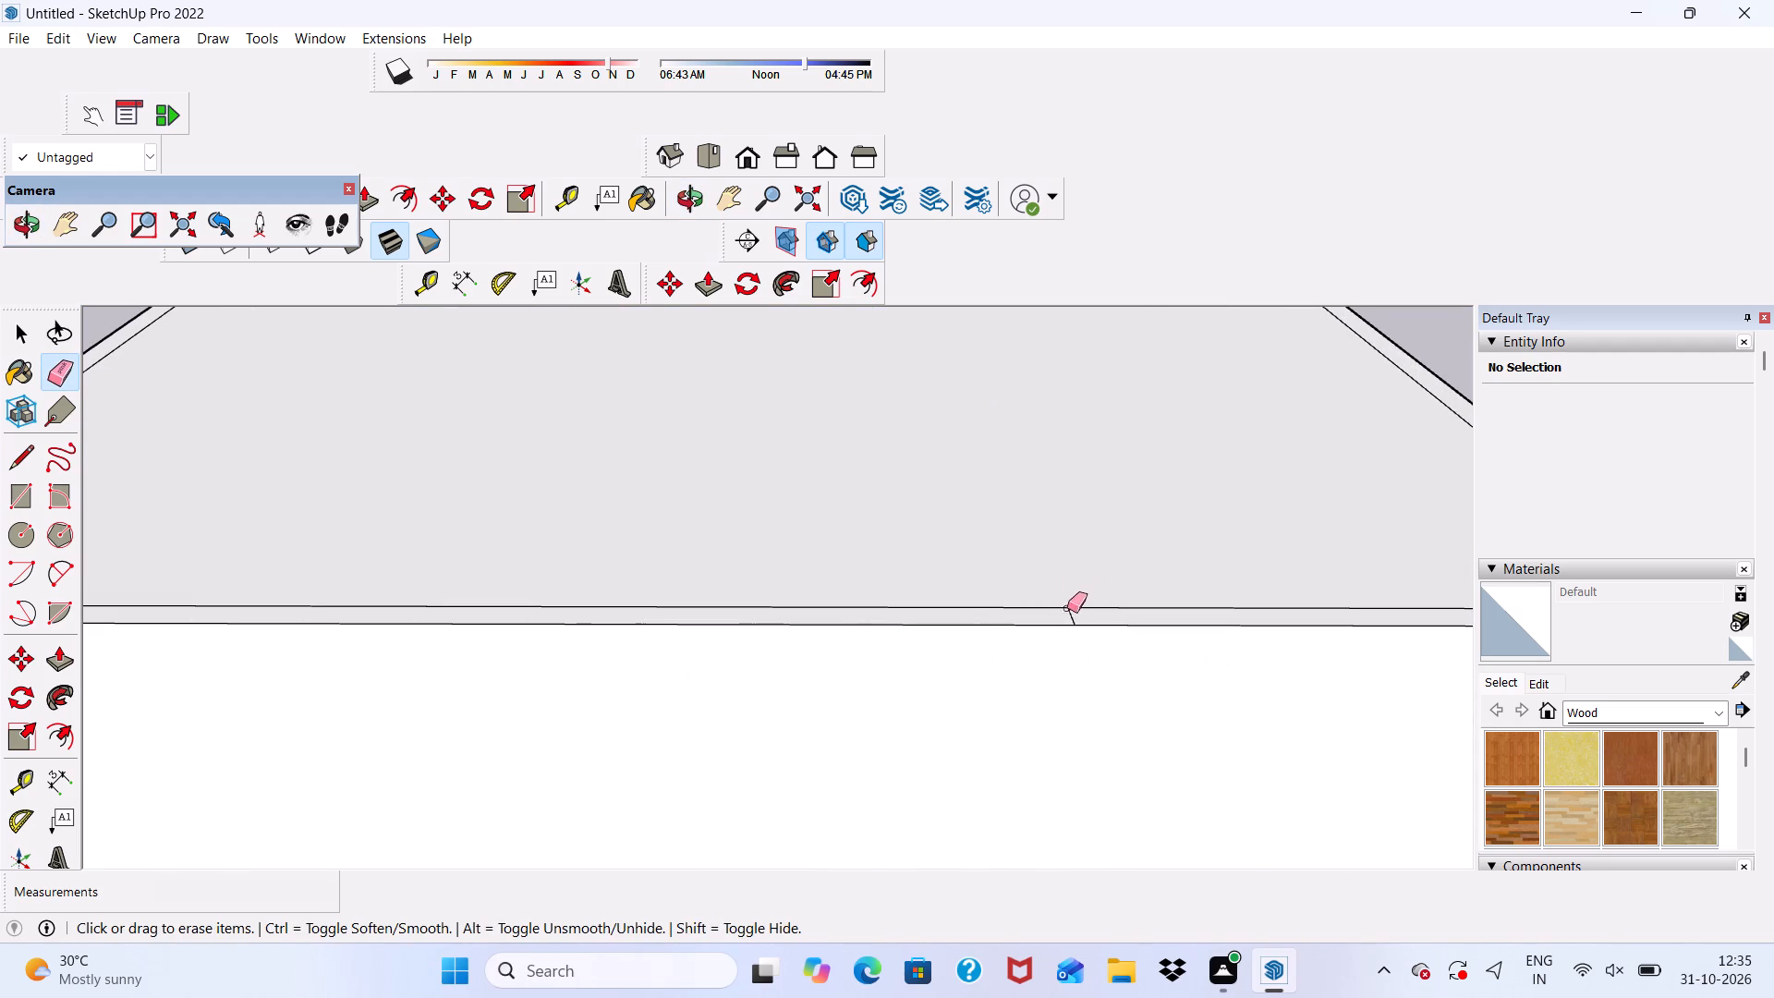
{"action": "left_click_drag", "start_coordinate": [1068, 621], "coordinate": [1076, 615]}
{"action": "scroll", "coordinate": [1060, 549], "scroll_direction": "down", "scroll_amount": 7}
{"action": "key", "text": "space"}
Examine the capped four-storey building and its front ledge from the front and the front corner.
{"action": "scroll", "coordinate": [1050, 632], "scroll_direction": "down", "scroll_amount": 1}
{"action": "middle_click_drag", "start_coordinate": [1045, 650], "coordinate": [989, 456]}
{"action": "scroll", "coordinate": [977, 462], "scroll_direction": "up", "scroll_amount": 1}
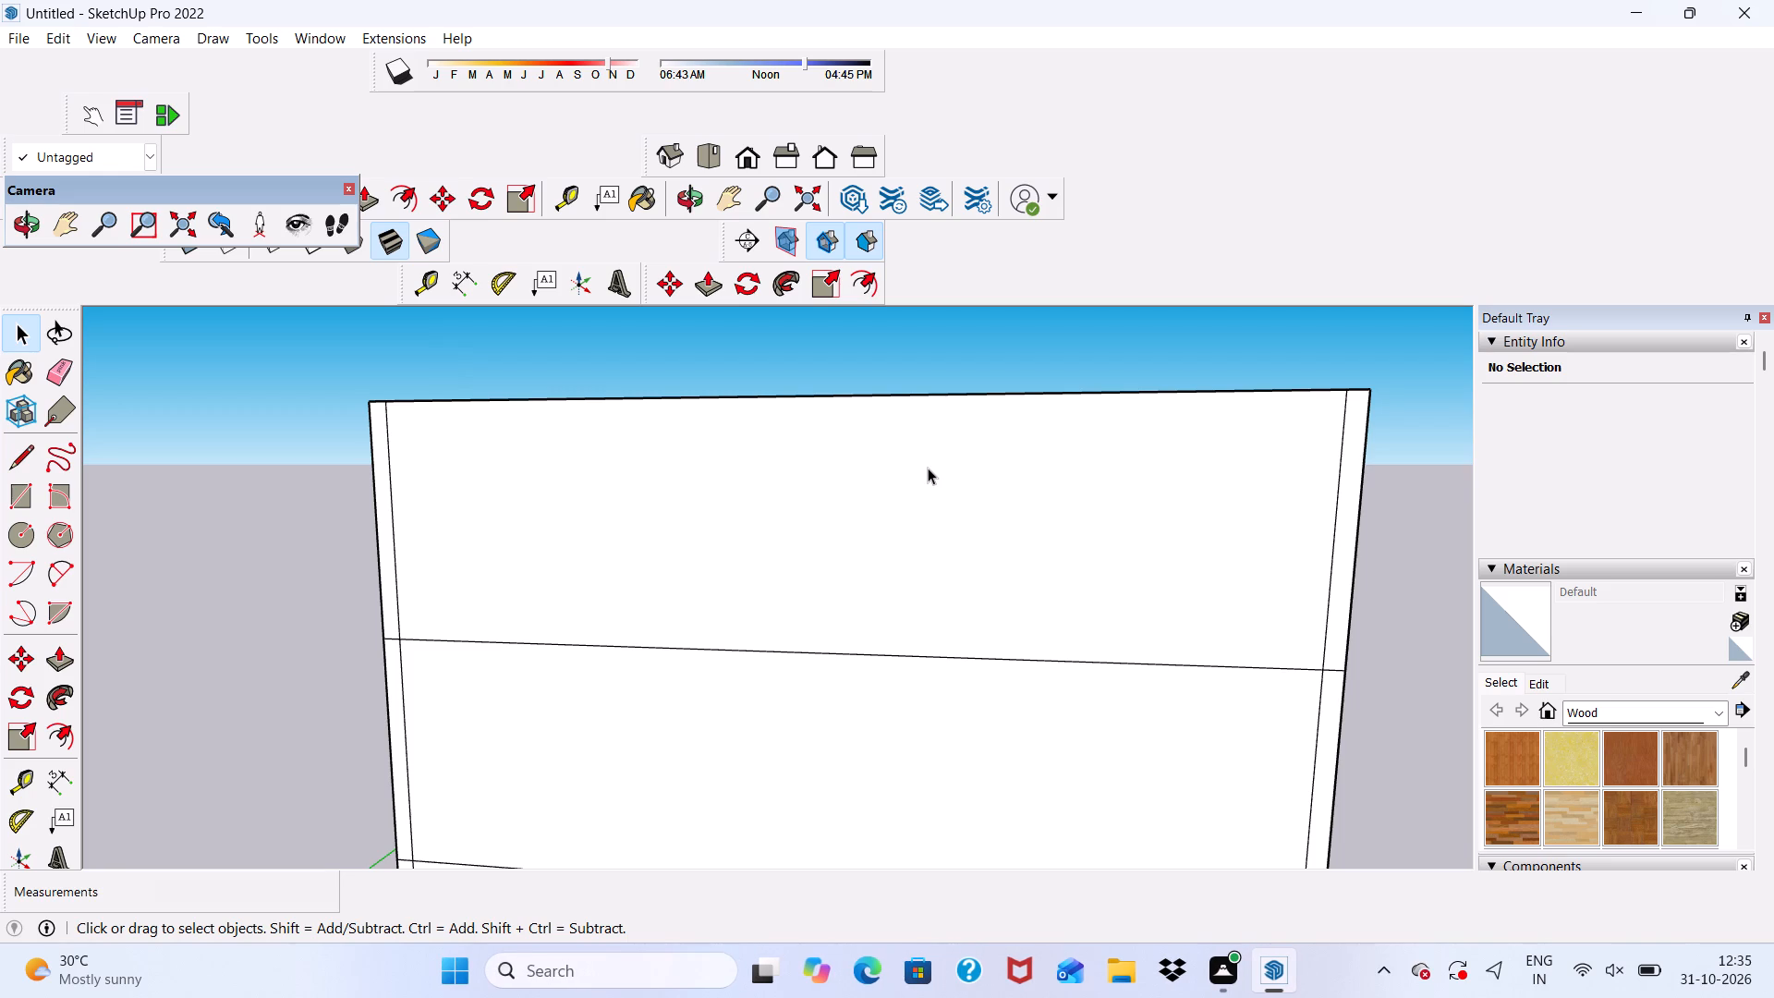
{"action": "scroll", "coordinate": [991, 425], "scroll_direction": "up", "scroll_amount": 1}
{"action": "scroll", "coordinate": [989, 485], "scroll_direction": "down", "scroll_amount": 3}
{"action": "middle_click_drag", "start_coordinate": [983, 496], "coordinate": [839, 492]}
{"action": "scroll", "coordinate": [843, 357], "scroll_direction": "down", "scroll_amount": 4}
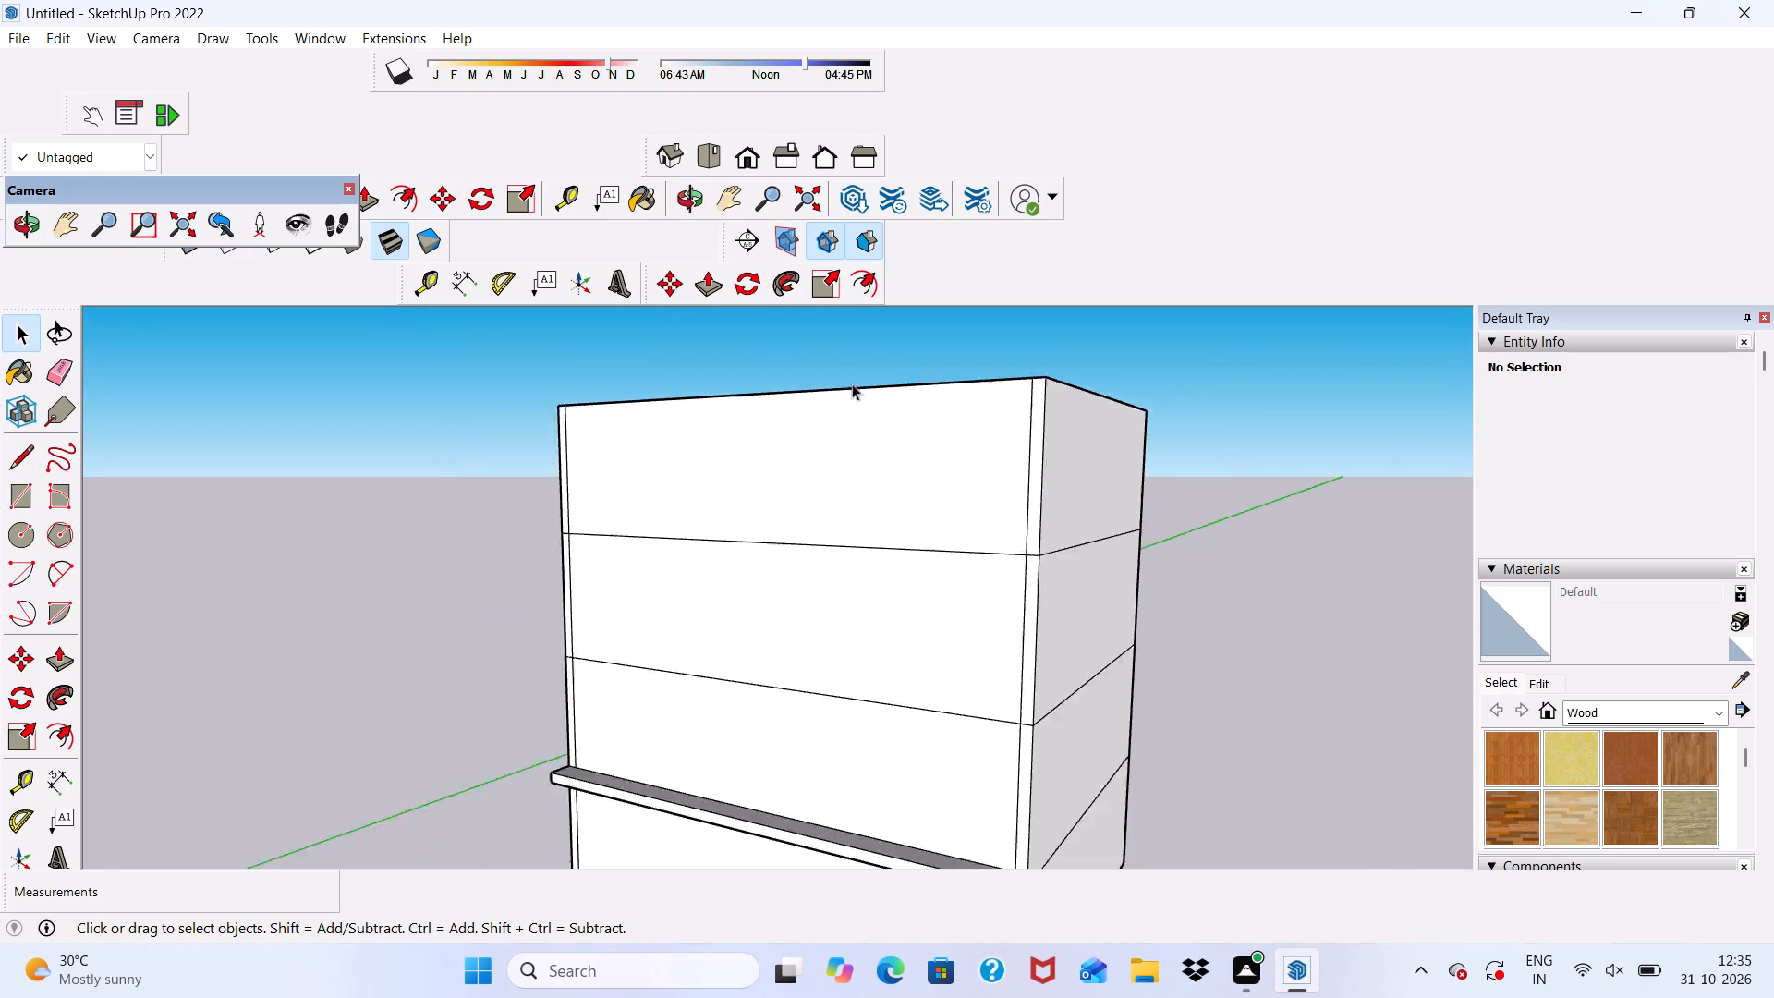
{"action": "scroll", "coordinate": [852, 383], "scroll_direction": "down", "scroll_amount": 1}
{"action": "middle_click_drag", "start_coordinate": [695, 636], "coordinate": [747, 641]}
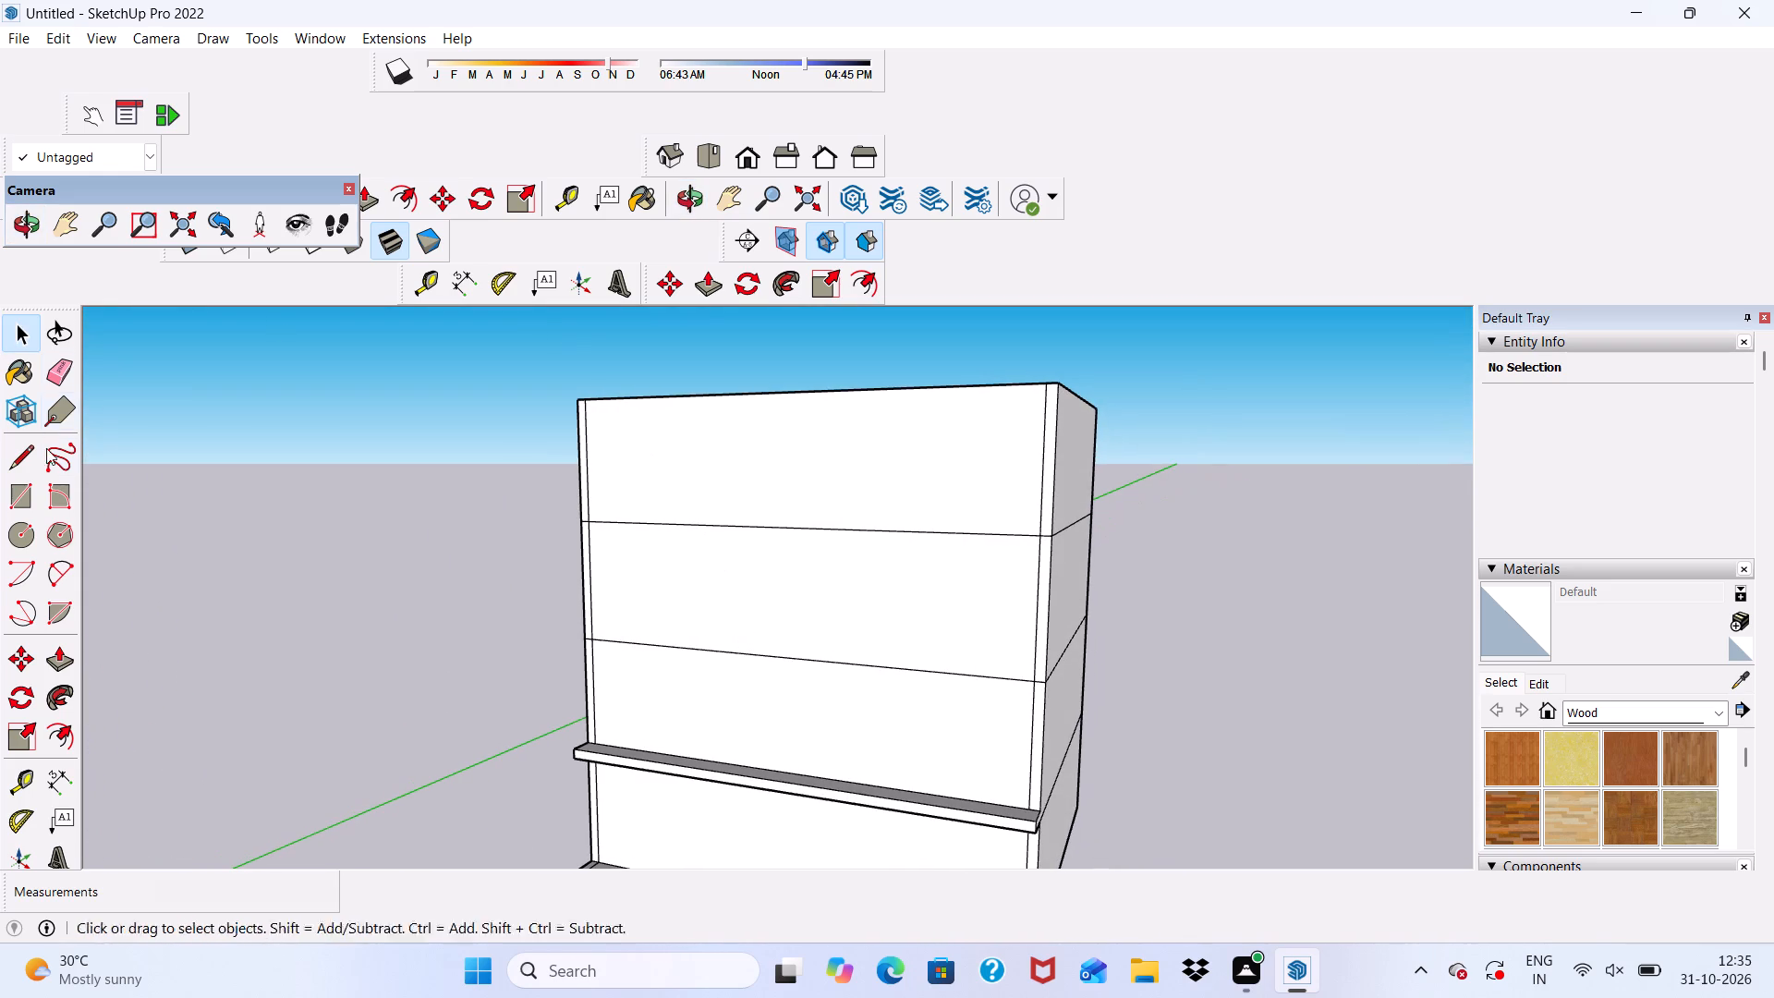
Draw a rectangle about 37' 9 5/8" by 11 1/4" across the front wall, rising from the third-storey floor line.
{"action": "left_click", "coordinate": [28, 495]}
{"action": "scroll", "coordinate": [687, 609], "scroll_direction": "up", "scroll_amount": 5}
{"action": "scroll", "coordinate": [474, 651], "scroll_direction": "up", "scroll_amount": 6}
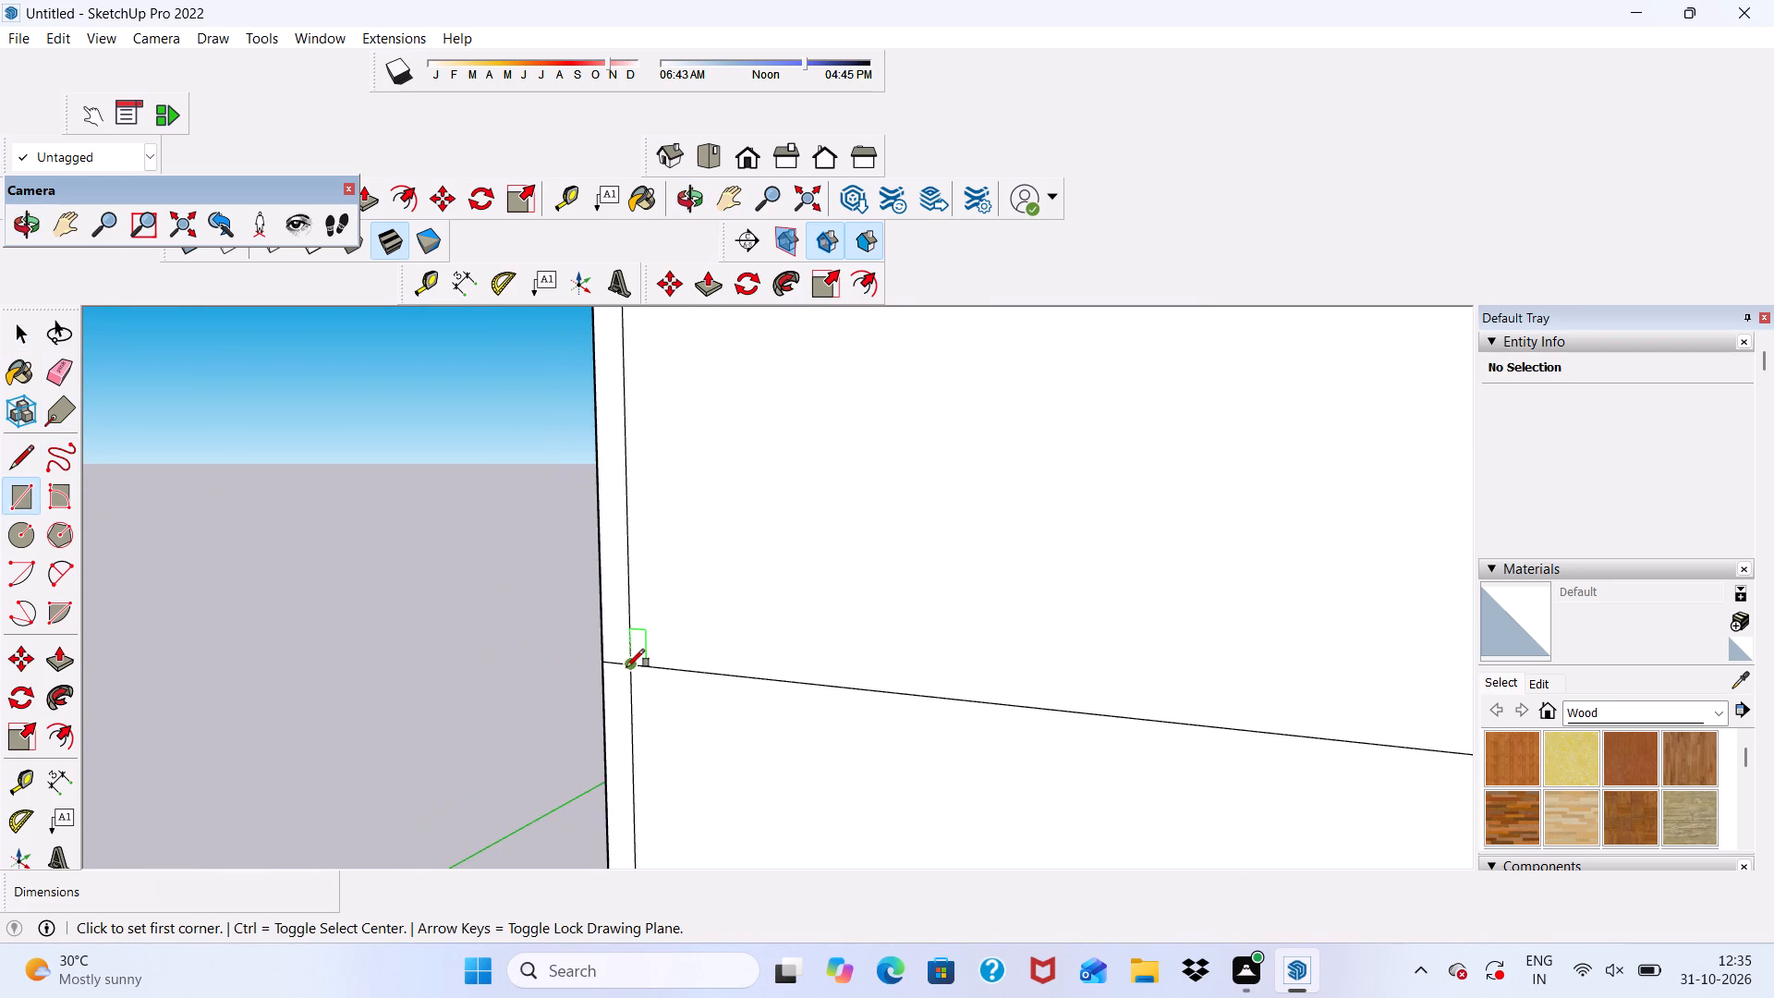
{"action": "left_click", "coordinate": [600, 667]}
{"action": "scroll", "coordinate": [658, 592], "scroll_direction": "down", "scroll_amount": 12}
{"action": "scroll", "coordinate": [650, 493], "scroll_direction": "down", "scroll_amount": 2}
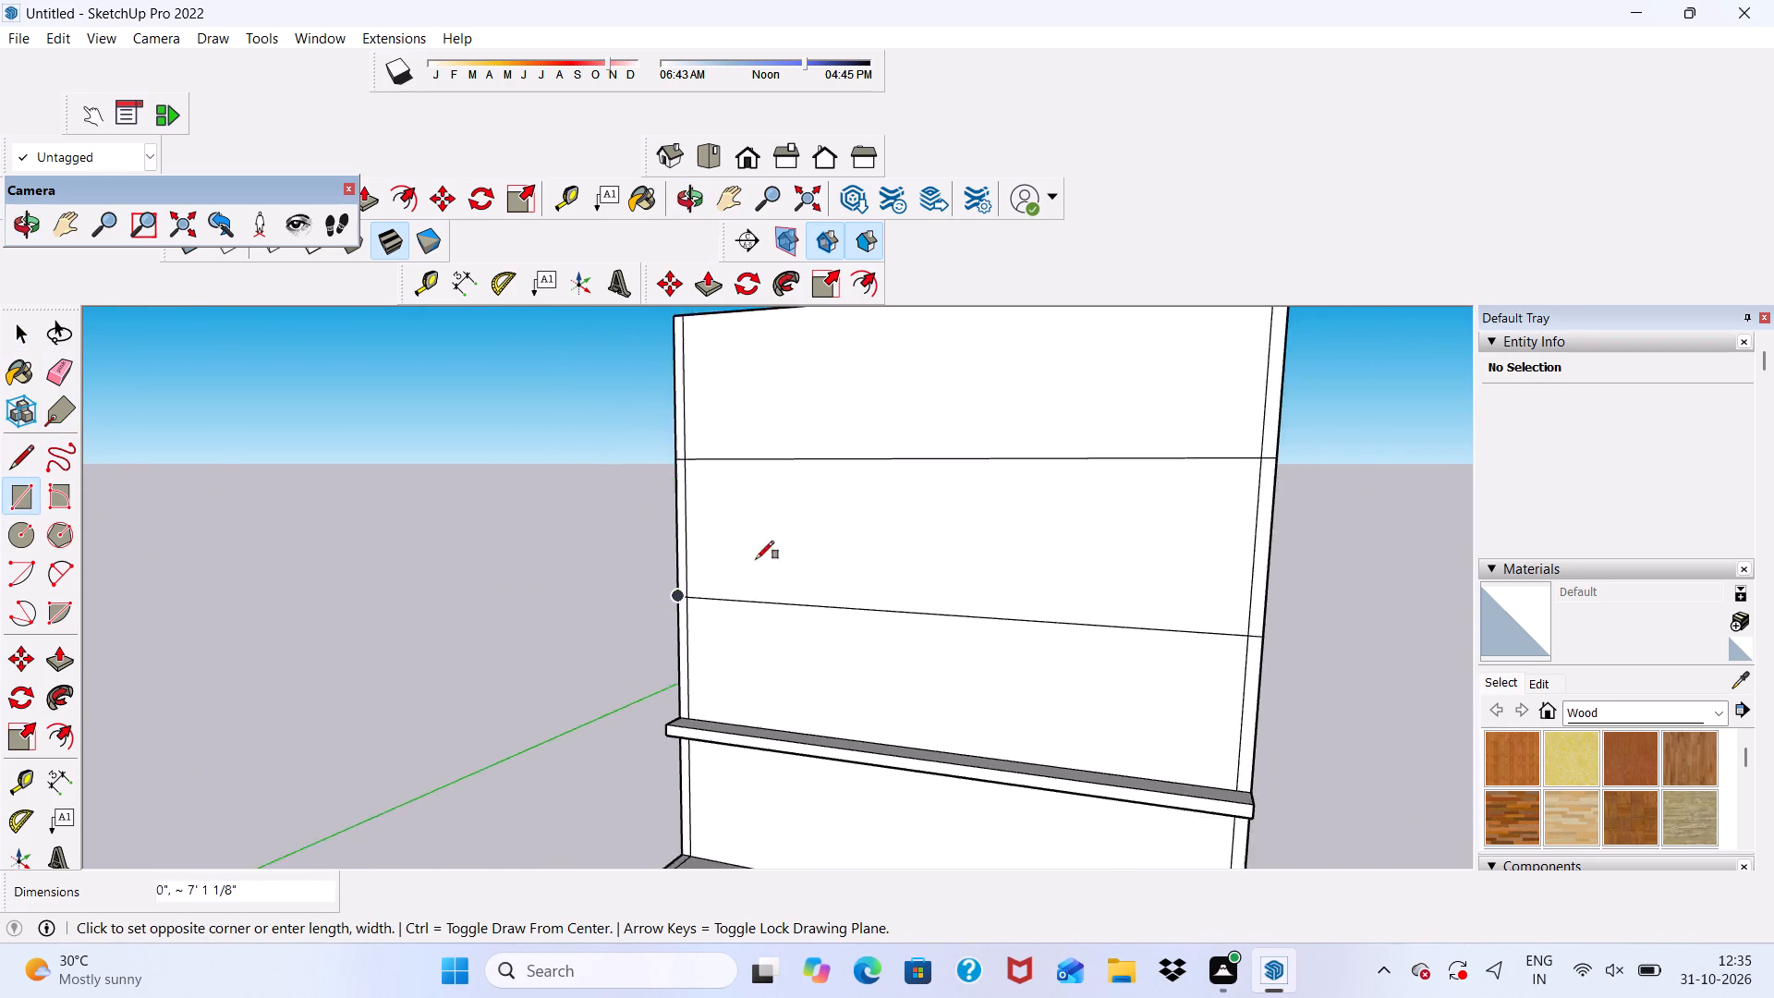
{"action": "scroll", "coordinate": [756, 559], "scroll_direction": "down", "scroll_amount": 2}
{"action": "scroll", "coordinate": [1095, 602], "scroll_direction": "up", "scroll_amount": 13}
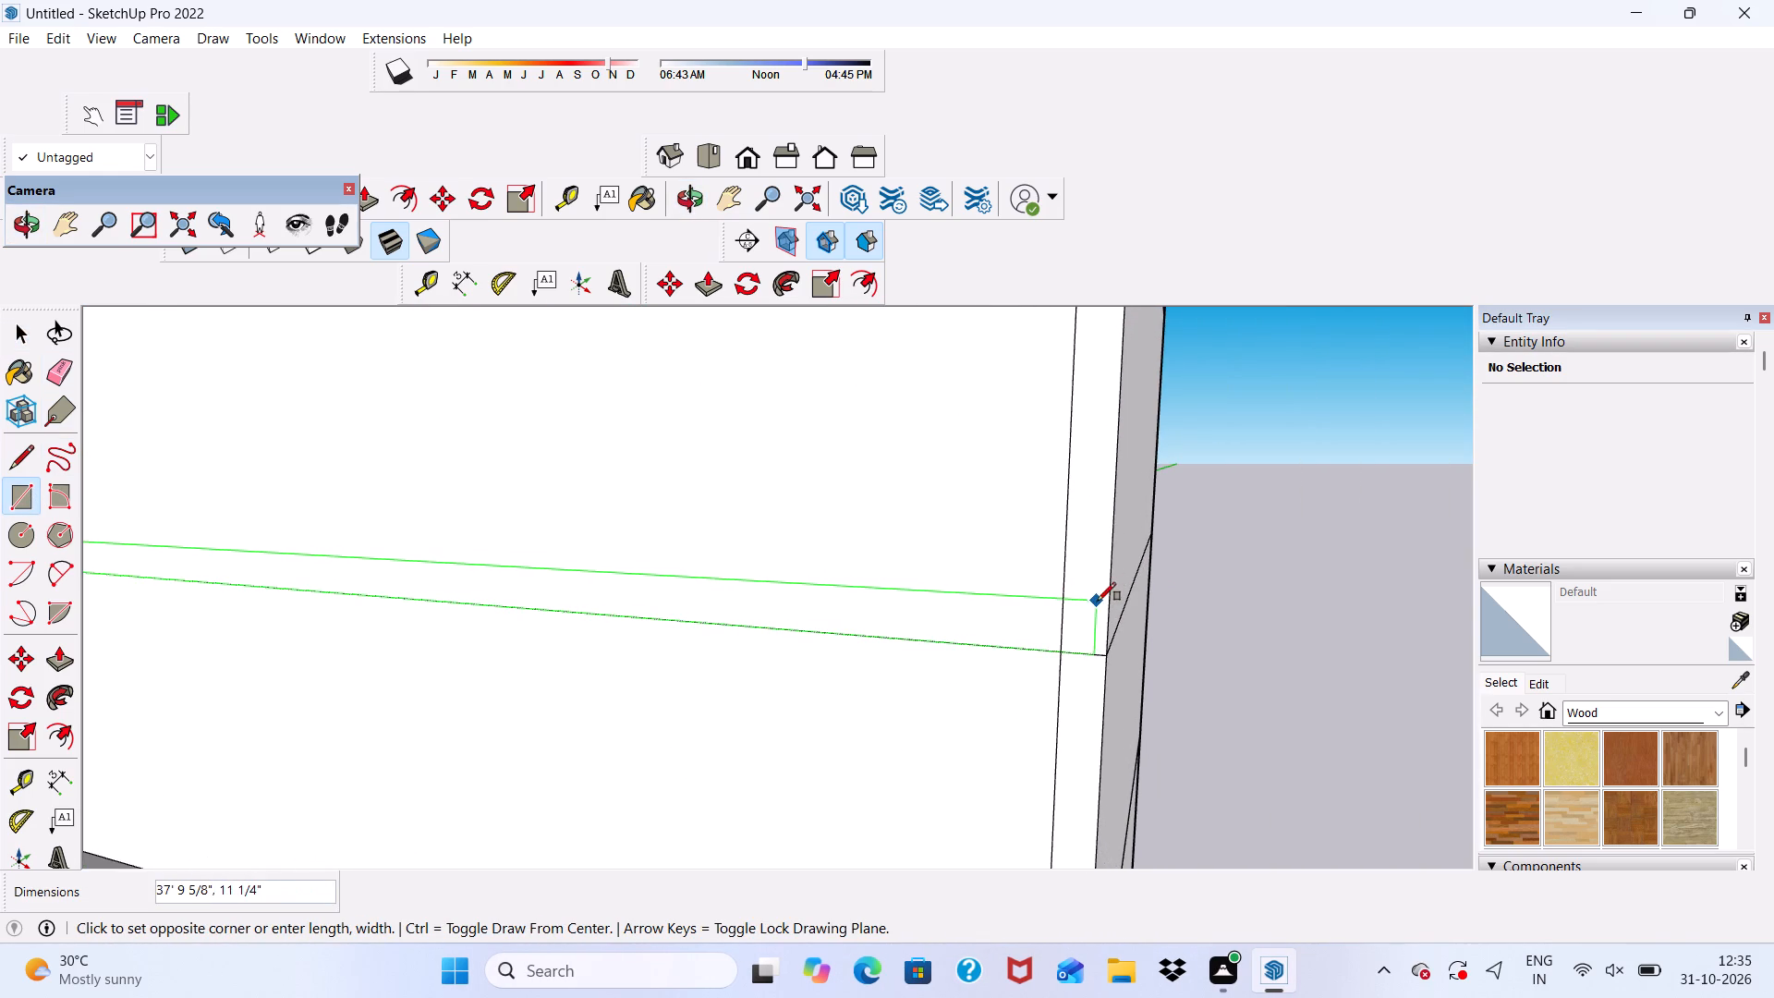
{"action": "left_click", "coordinate": [1106, 602]}
{"action": "scroll", "coordinate": [1086, 543], "scroll_direction": "down", "scroll_amount": 6}
{"action": "key", "text": "space"}
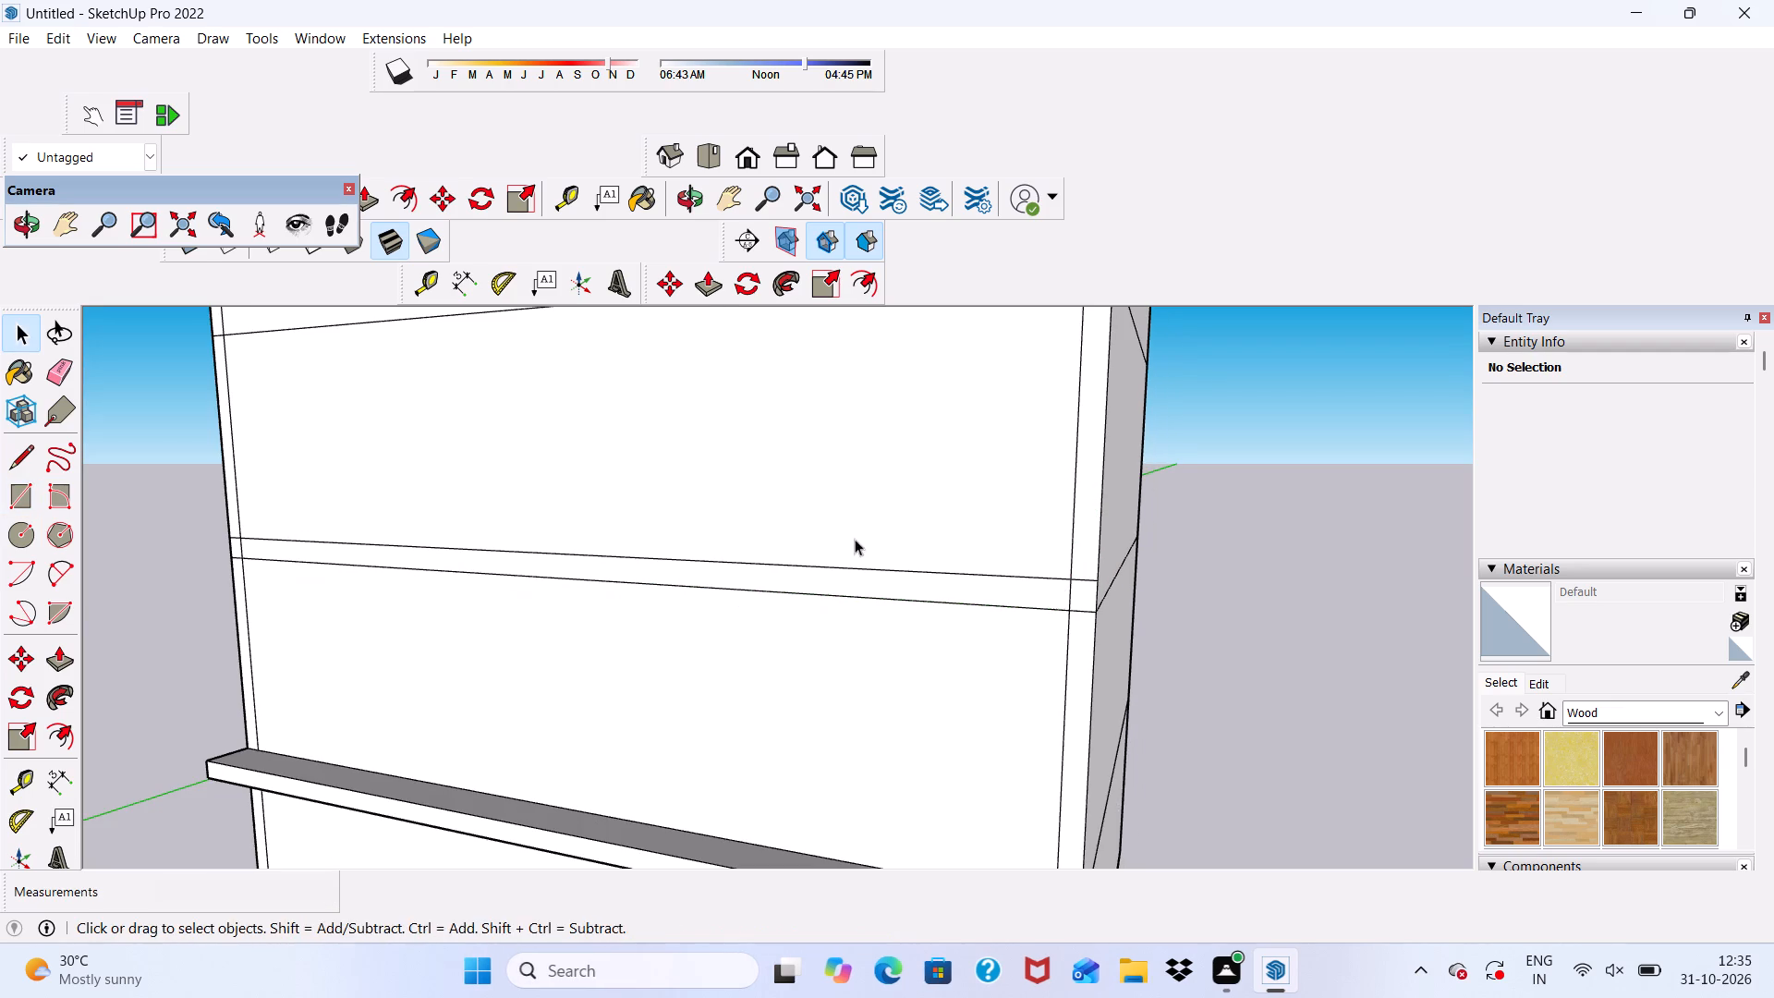
Erase the vertical wall-line segments crossing both ends of the third-storey floor strip.
{"action": "left_click", "coordinate": [62, 372]}
{"action": "scroll", "coordinate": [337, 634], "scroll_direction": "up", "scroll_amount": 12}
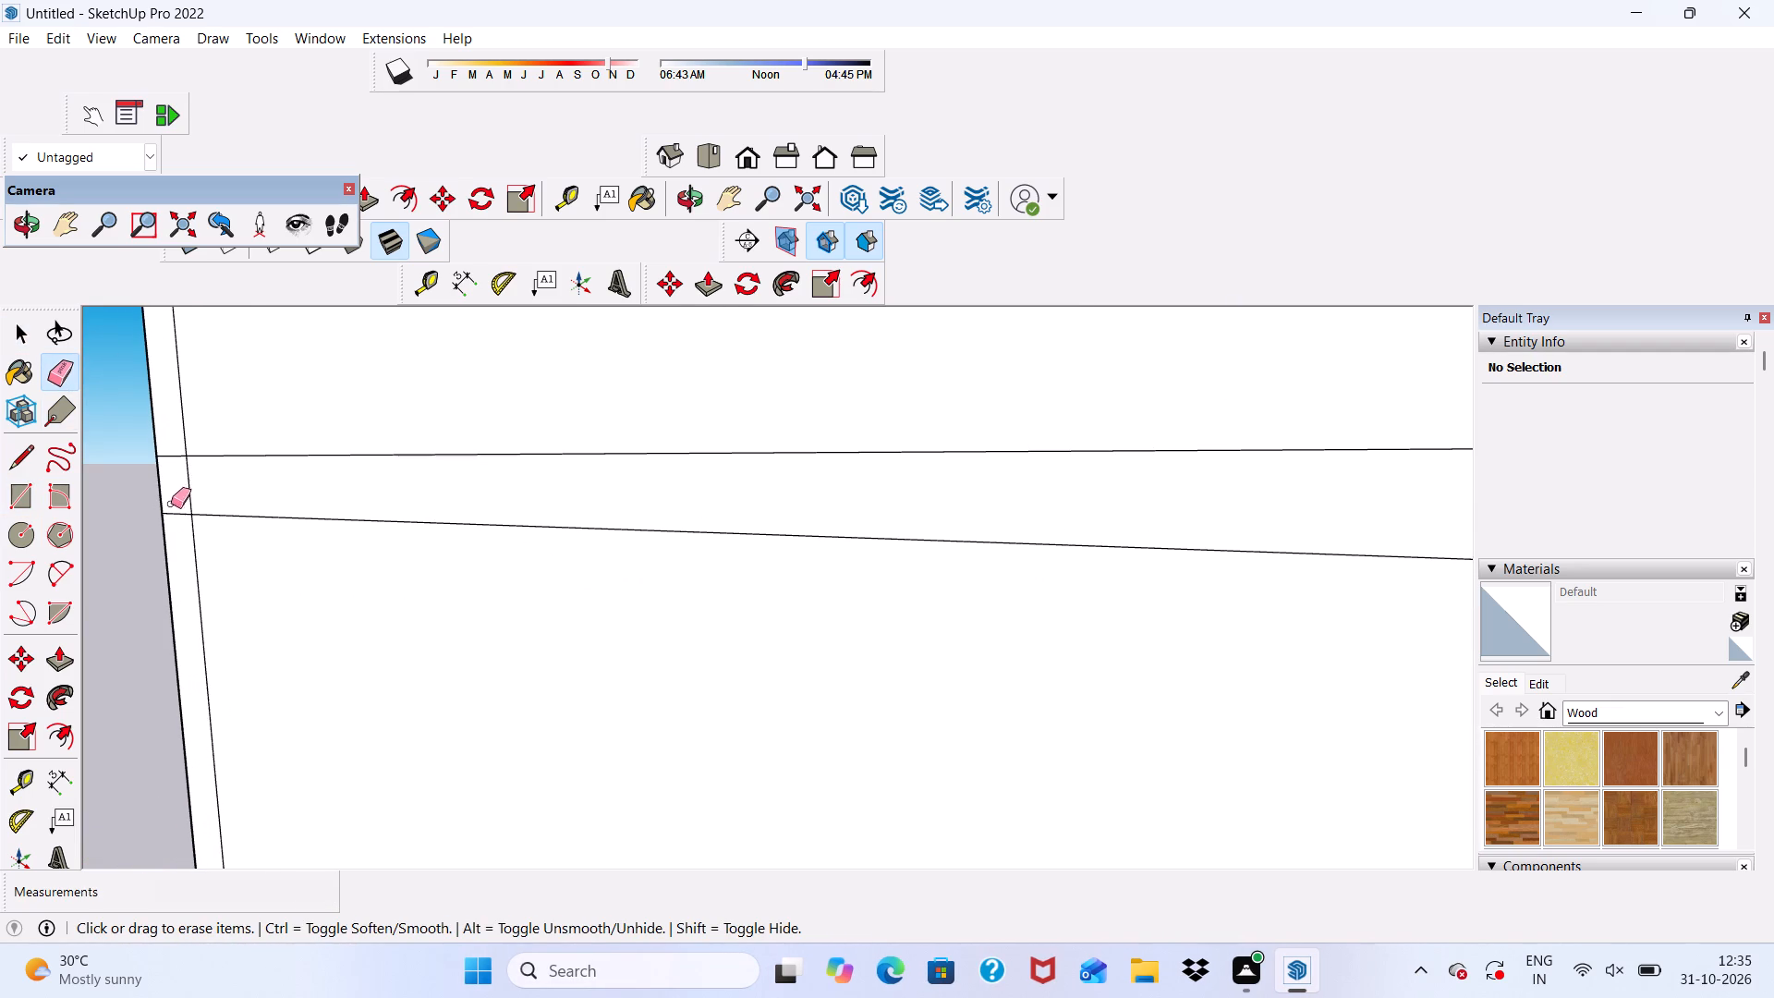
{"action": "left_click_drag", "start_coordinate": [177, 501], "coordinate": [211, 500]}
{"action": "scroll", "coordinate": [219, 499], "scroll_direction": "down", "scroll_amount": 12}
{"action": "scroll", "coordinate": [534, 525], "scroll_direction": "down", "scroll_amount": 4}
{"action": "scroll", "coordinate": [720, 538], "scroll_direction": "up", "scroll_amount": 5}
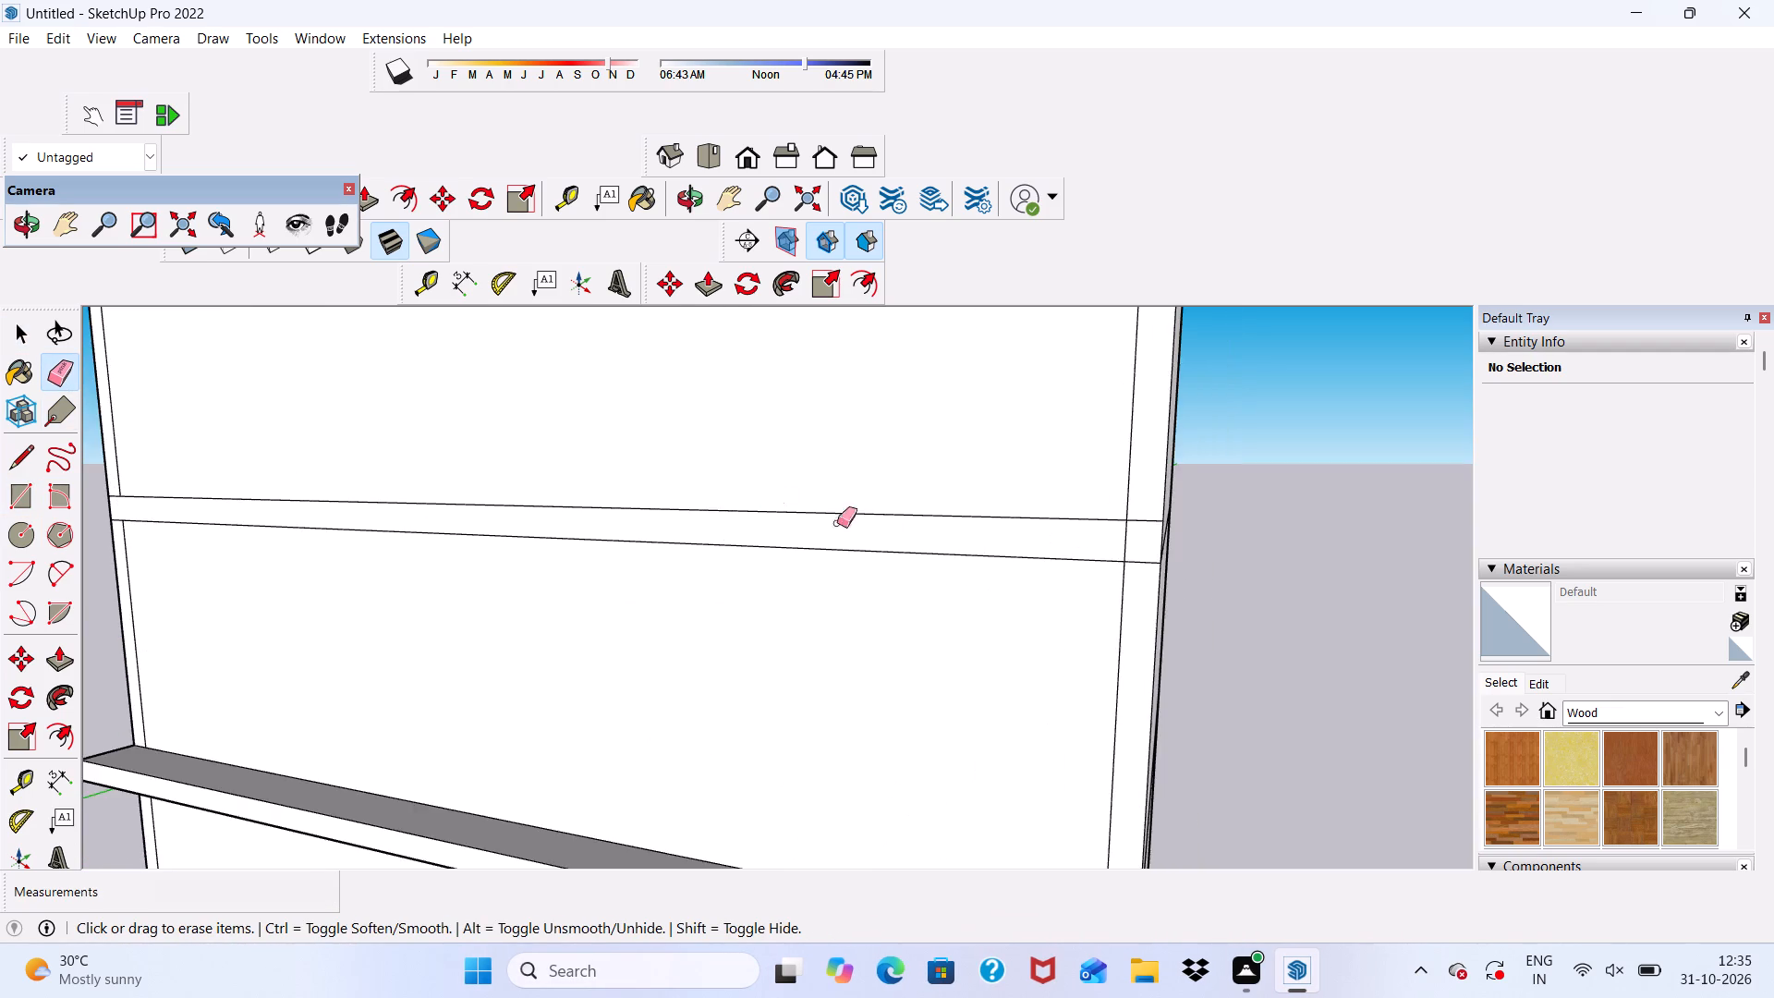
{"action": "scroll", "coordinate": [1108, 568], "scroll_direction": "up", "scroll_amount": 6}
{"action": "left_click_drag", "start_coordinate": [1134, 535], "coordinate": [1111, 540]}
Push/Pull the third-storey floor strip outward 2', matching the projection of the ledge below.
{"action": "scroll", "coordinate": [1077, 508], "scroll_direction": "down", "scroll_amount": 11}
{"action": "middle_click_drag", "start_coordinate": [1200, 580], "coordinate": [1128, 660]}
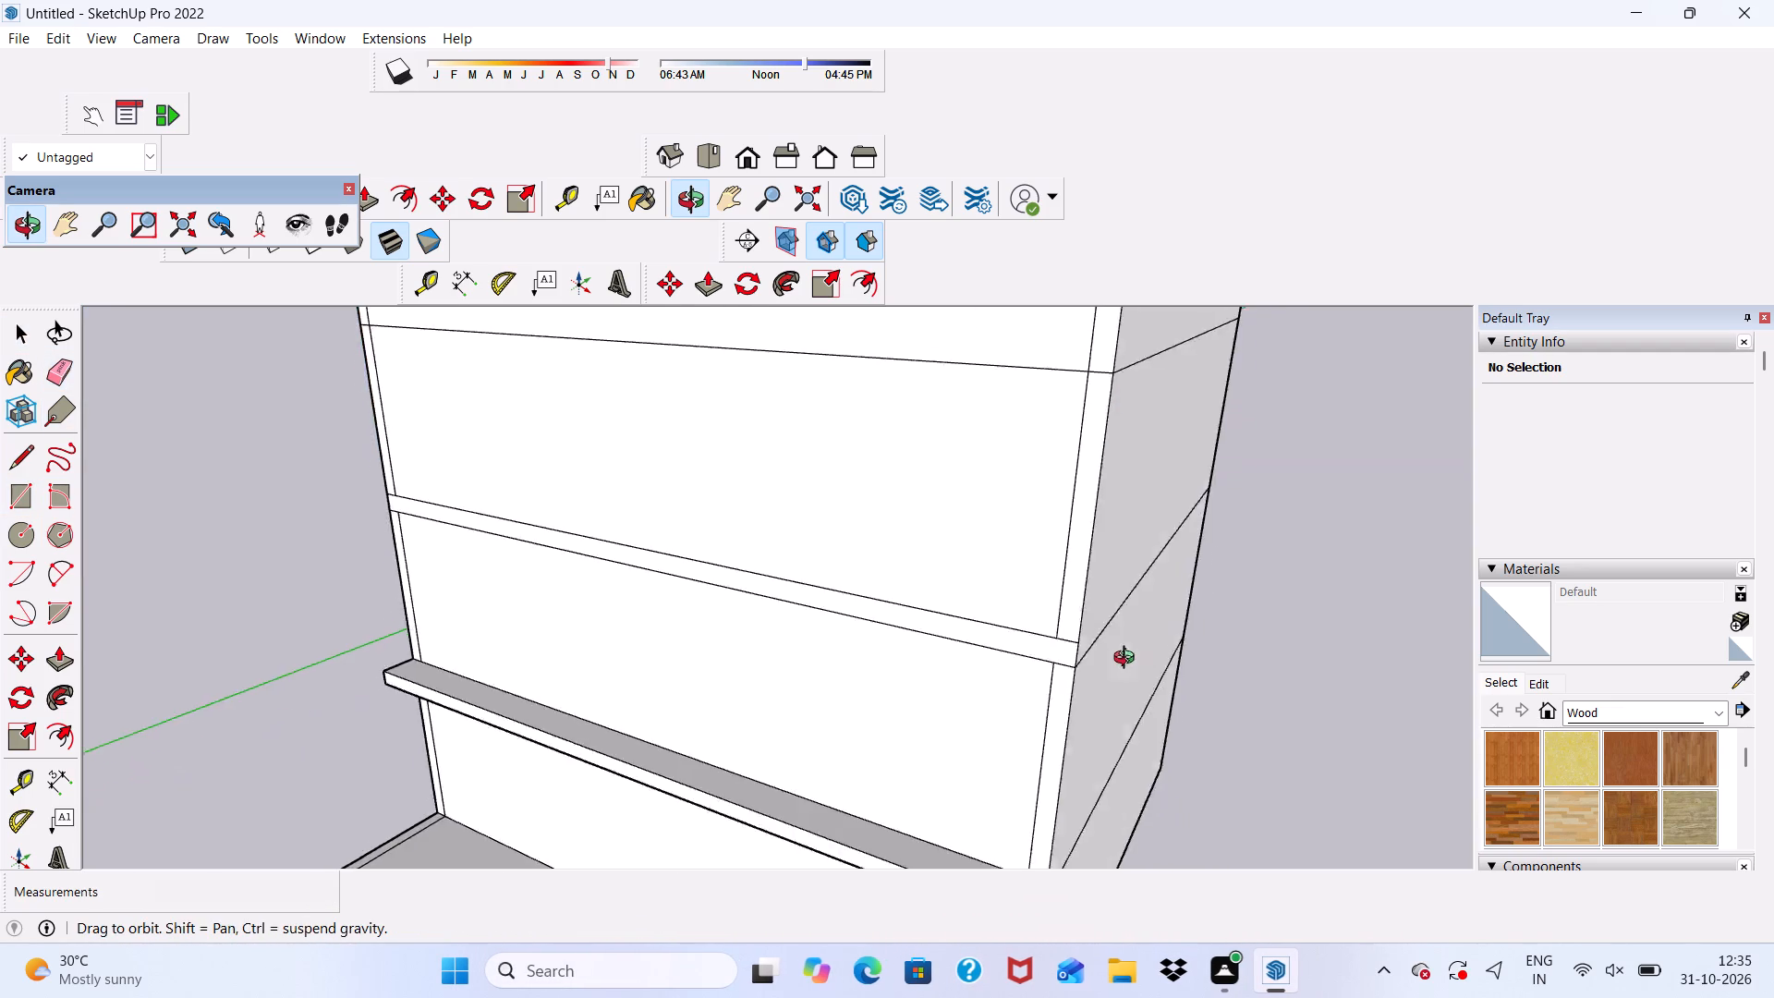
{"action": "middle_click_drag", "start_coordinate": [1128, 660], "coordinate": [1088, 658]}
{"action": "scroll", "coordinate": [1075, 655], "scroll_direction": "down", "scroll_amount": 1}
{"action": "key", "text": "space"}
{"action": "scroll", "coordinate": [937, 647], "scroll_direction": "up", "scroll_amount": 1}
{"action": "left_click", "coordinate": [939, 655]}
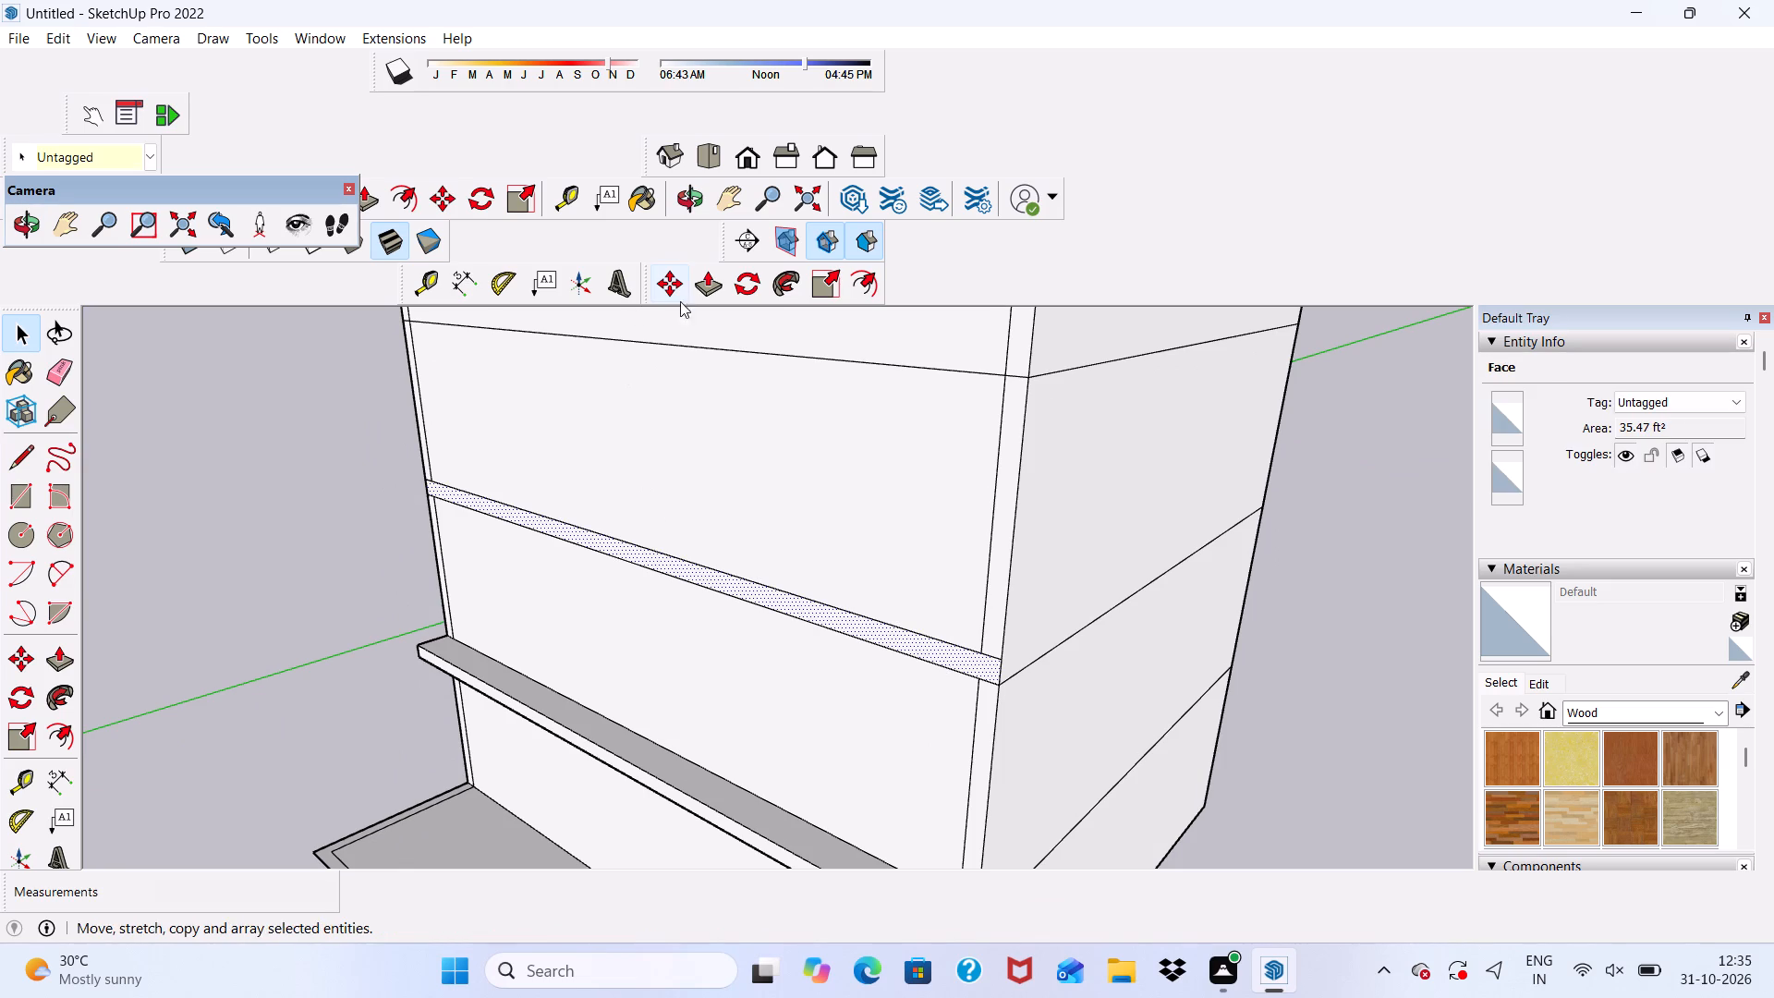
{"action": "left_click", "coordinate": [701, 293]}
{"action": "left_click", "coordinate": [724, 572]}
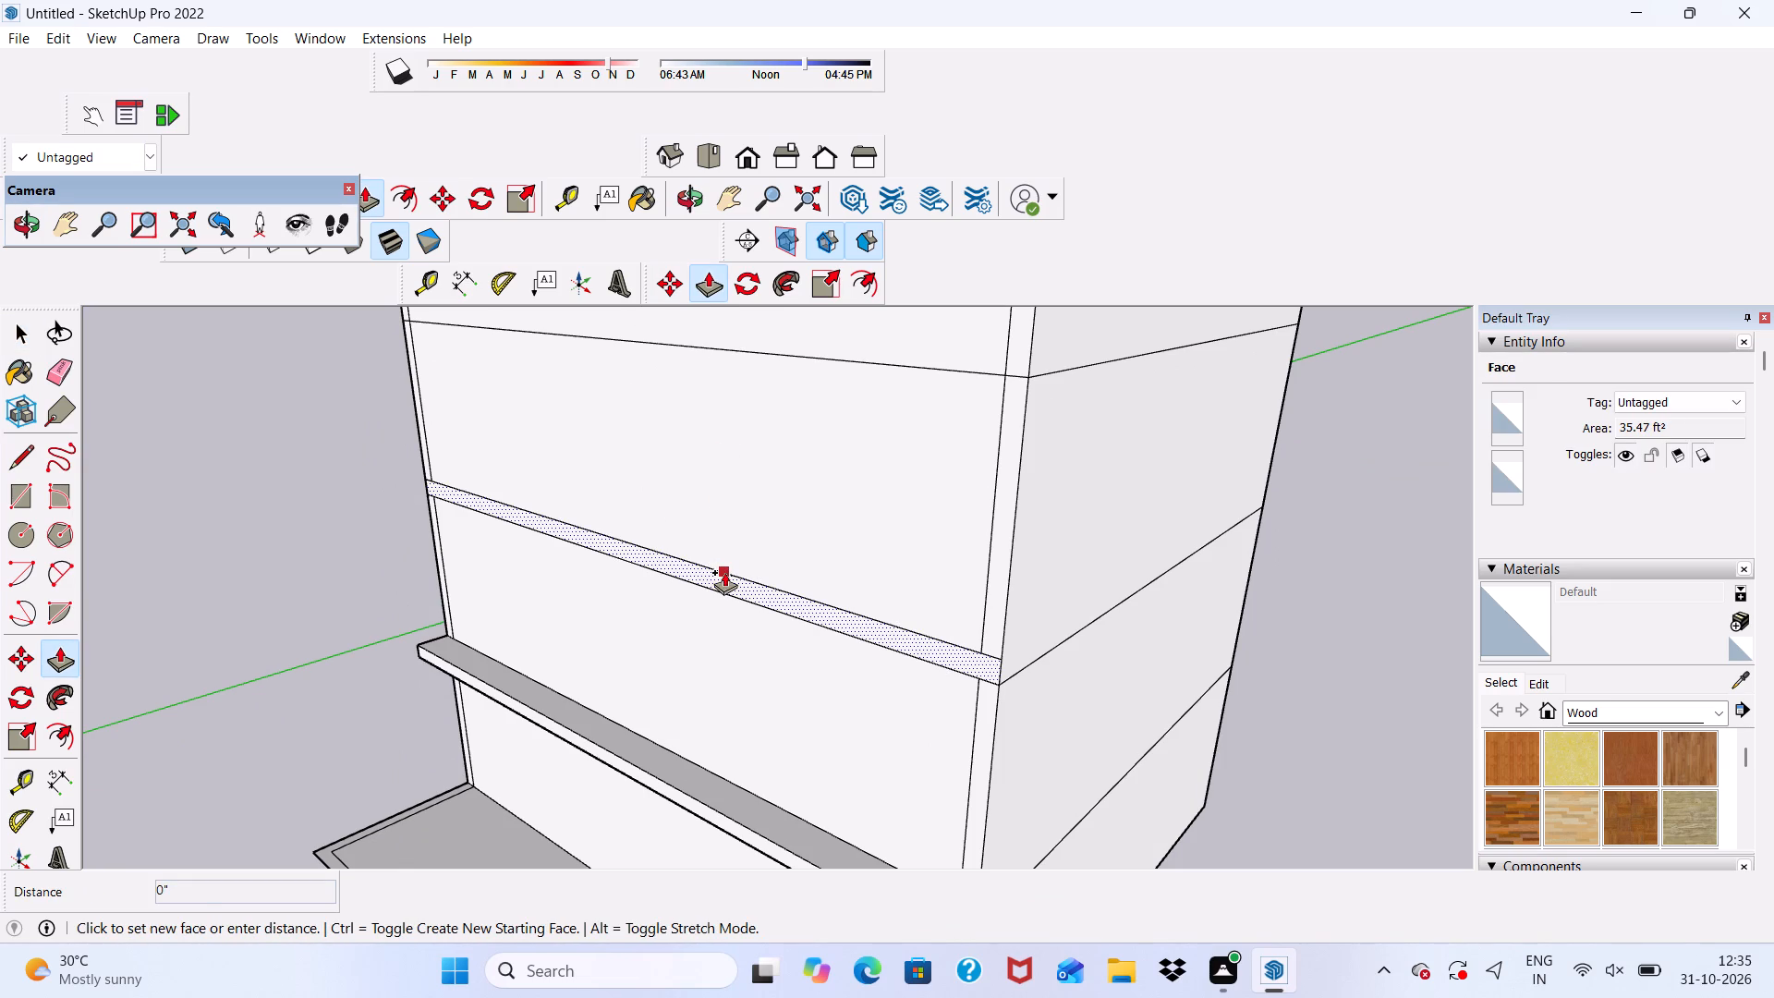
{"action": "scroll", "coordinate": [537, 555], "scroll_direction": "down", "scroll_amount": 4}
{"action": "scroll", "coordinate": [796, 797], "scroll_direction": "up", "scroll_amount": 7}
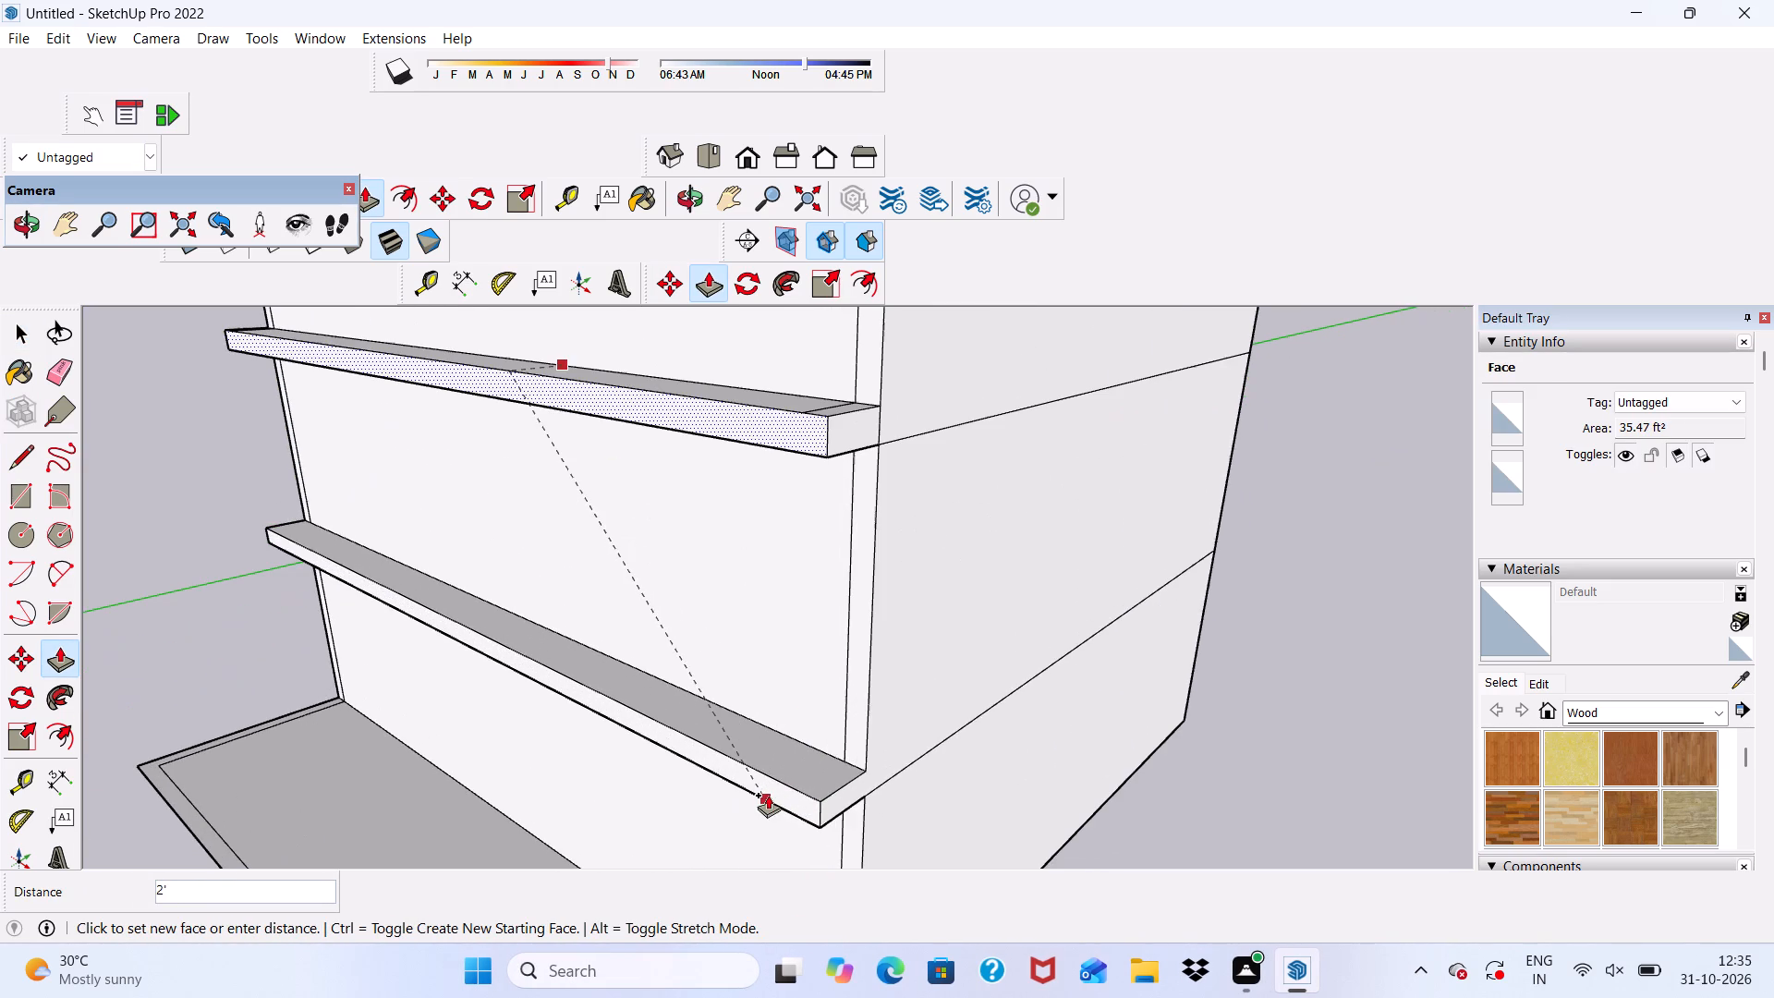
{"action": "left_click", "coordinate": [766, 775]}
Draw a thin full-width rectangle across the front wall, rising from the fourth-storey floor line.
{"action": "scroll", "coordinate": [678, 744], "scroll_direction": "down", "scroll_amount": 6}
{"action": "middle_click_drag", "start_coordinate": [658, 784], "coordinate": [615, 847]}
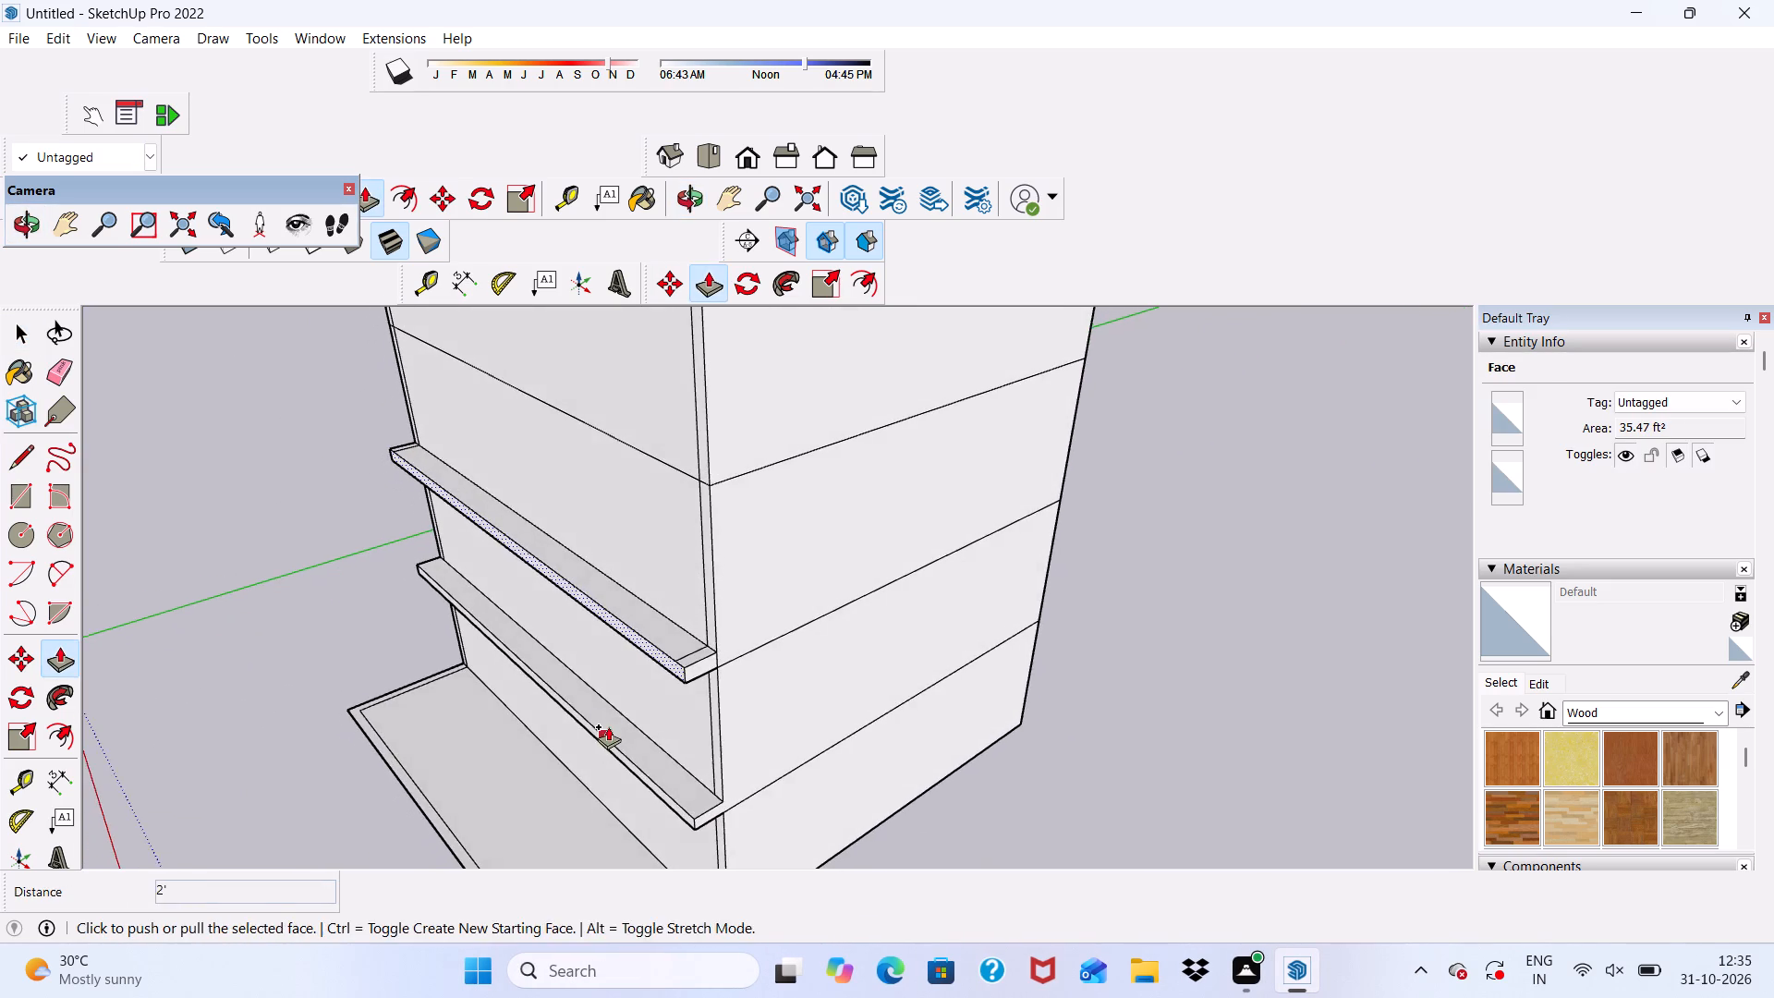
{"action": "middle_click_drag", "start_coordinate": [608, 721], "coordinate": [946, 626]}
{"action": "key", "text": "space"}
{"action": "scroll", "coordinate": [152, 345], "scroll_direction": "down", "scroll_amount": 2}
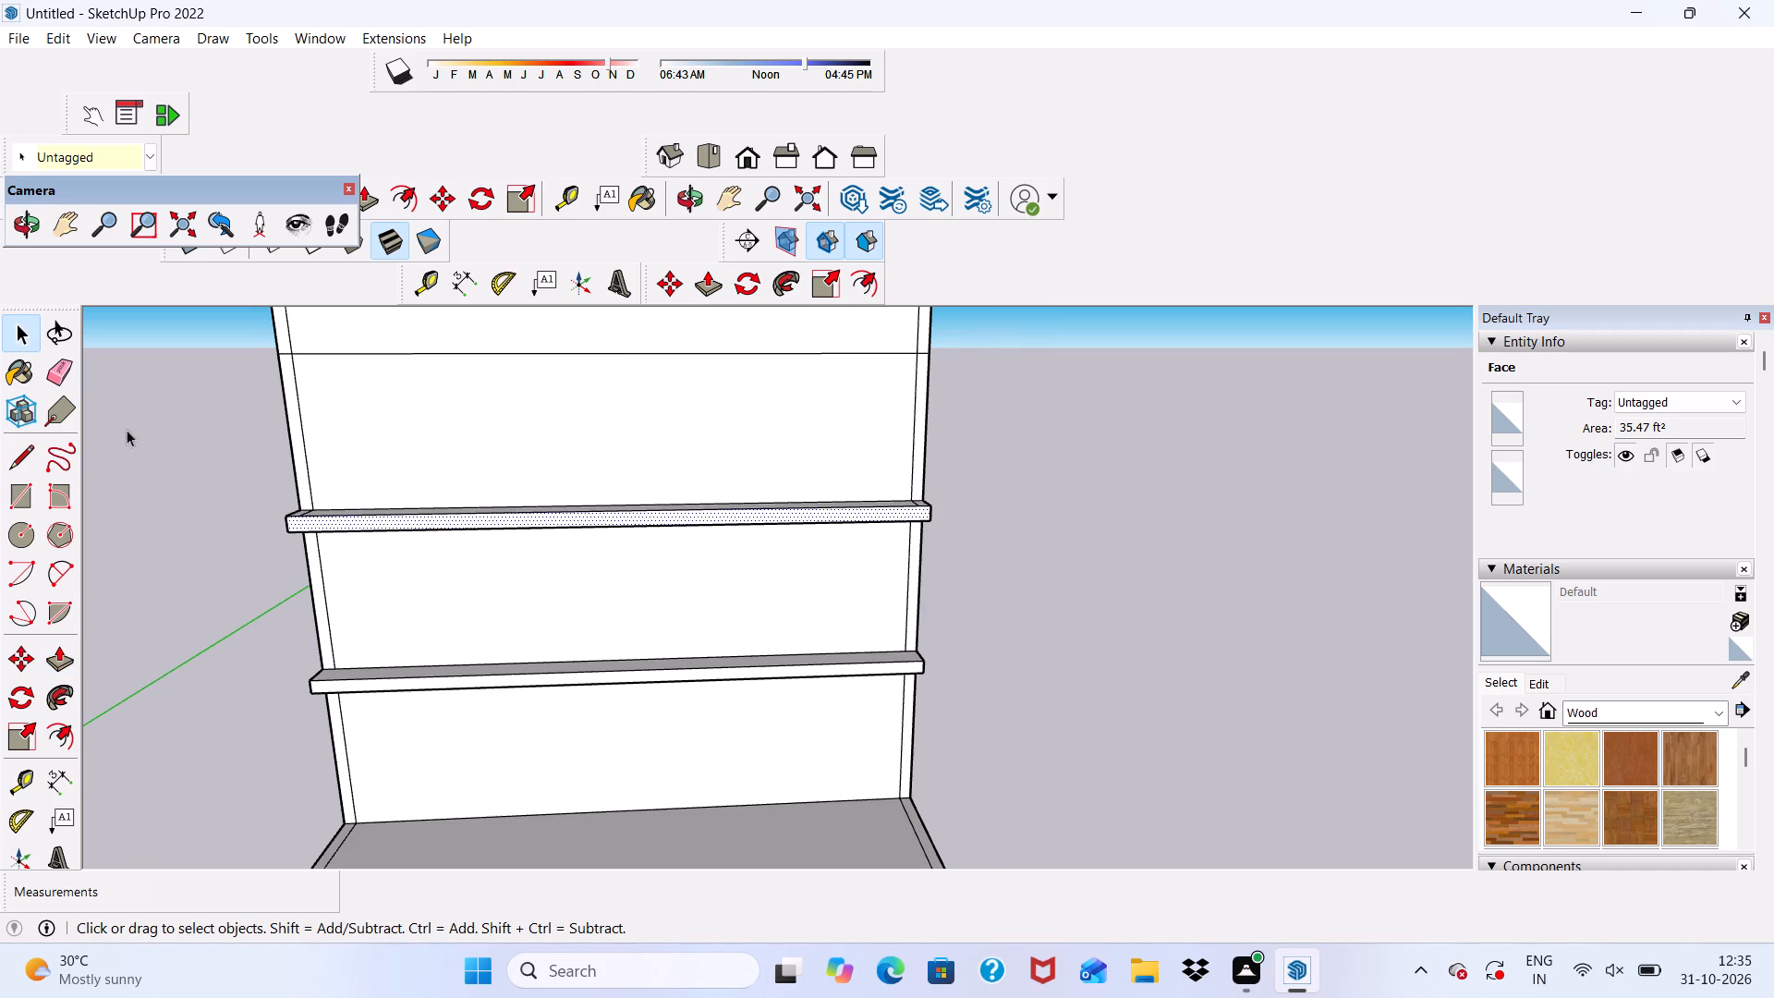
{"action": "left_click", "coordinate": [14, 488]}
{"action": "scroll", "coordinate": [267, 522], "scroll_direction": "down", "scroll_amount": 6}
{"action": "scroll", "coordinate": [274, 449], "scroll_direction": "up", "scroll_amount": 5}
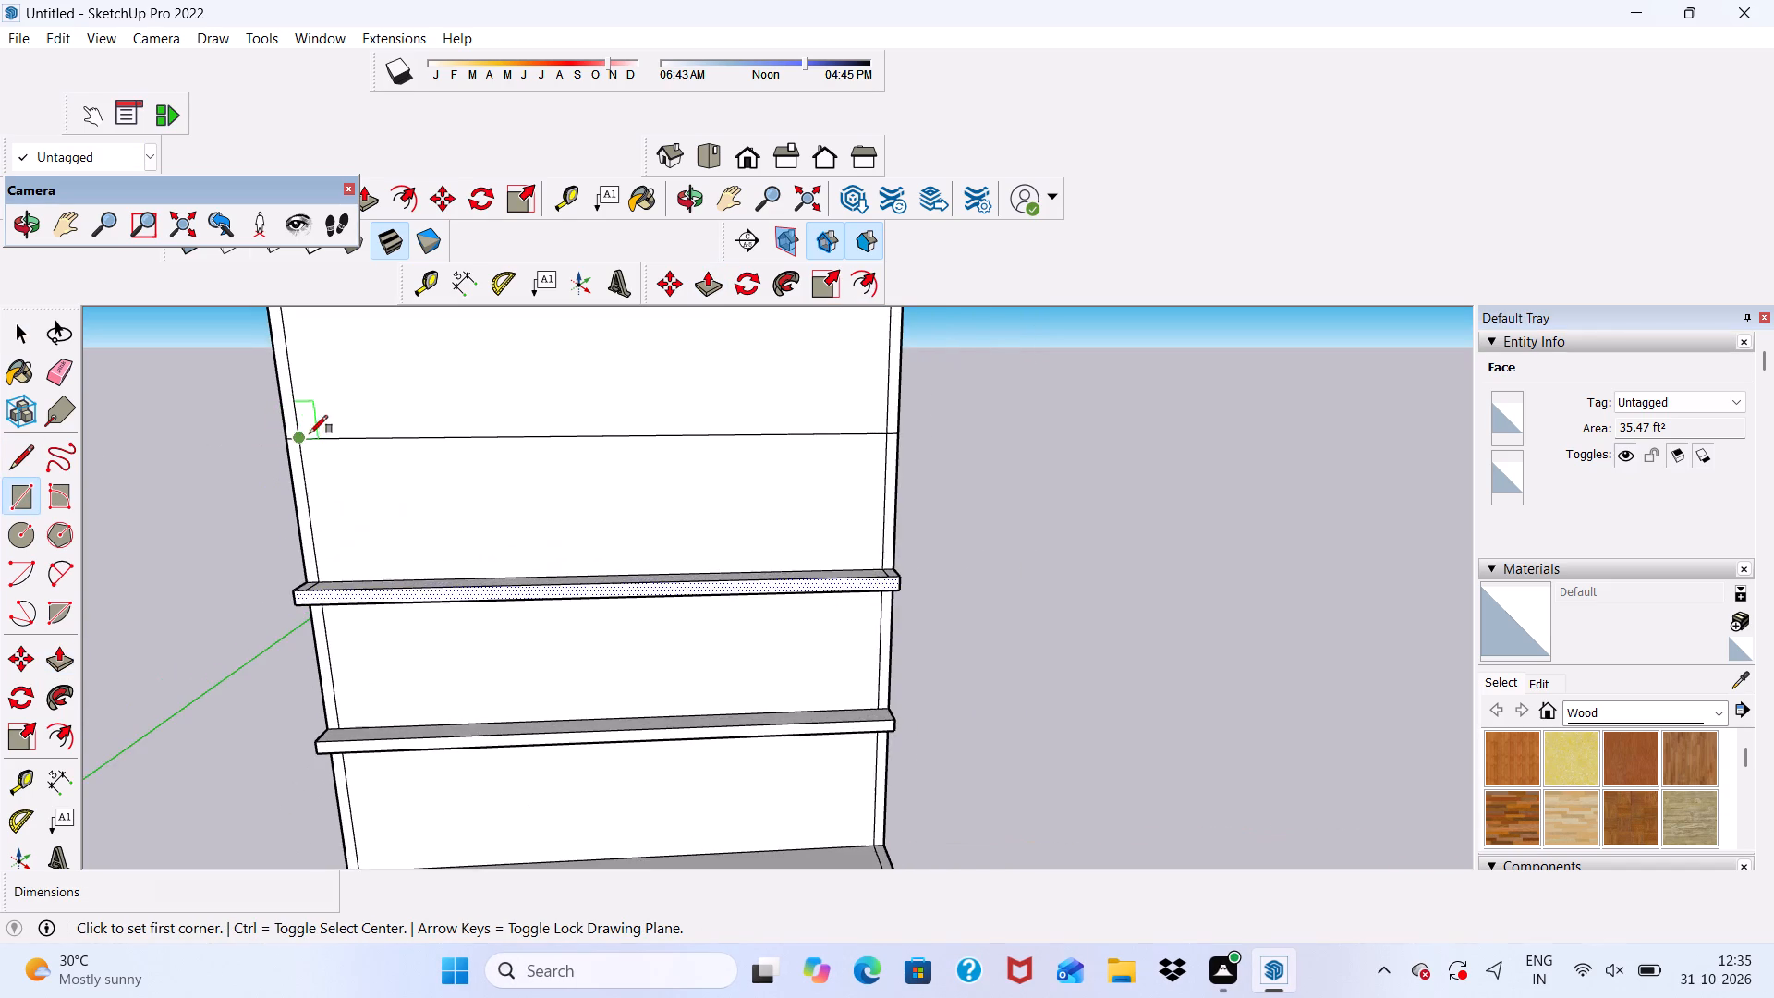
{"action": "scroll", "coordinate": [296, 437], "scroll_direction": "up", "scroll_amount": 3}
{"action": "left_click", "coordinate": [285, 442]}
{"action": "scroll", "coordinate": [921, 480], "scroll_direction": "up", "scroll_amount": 3}
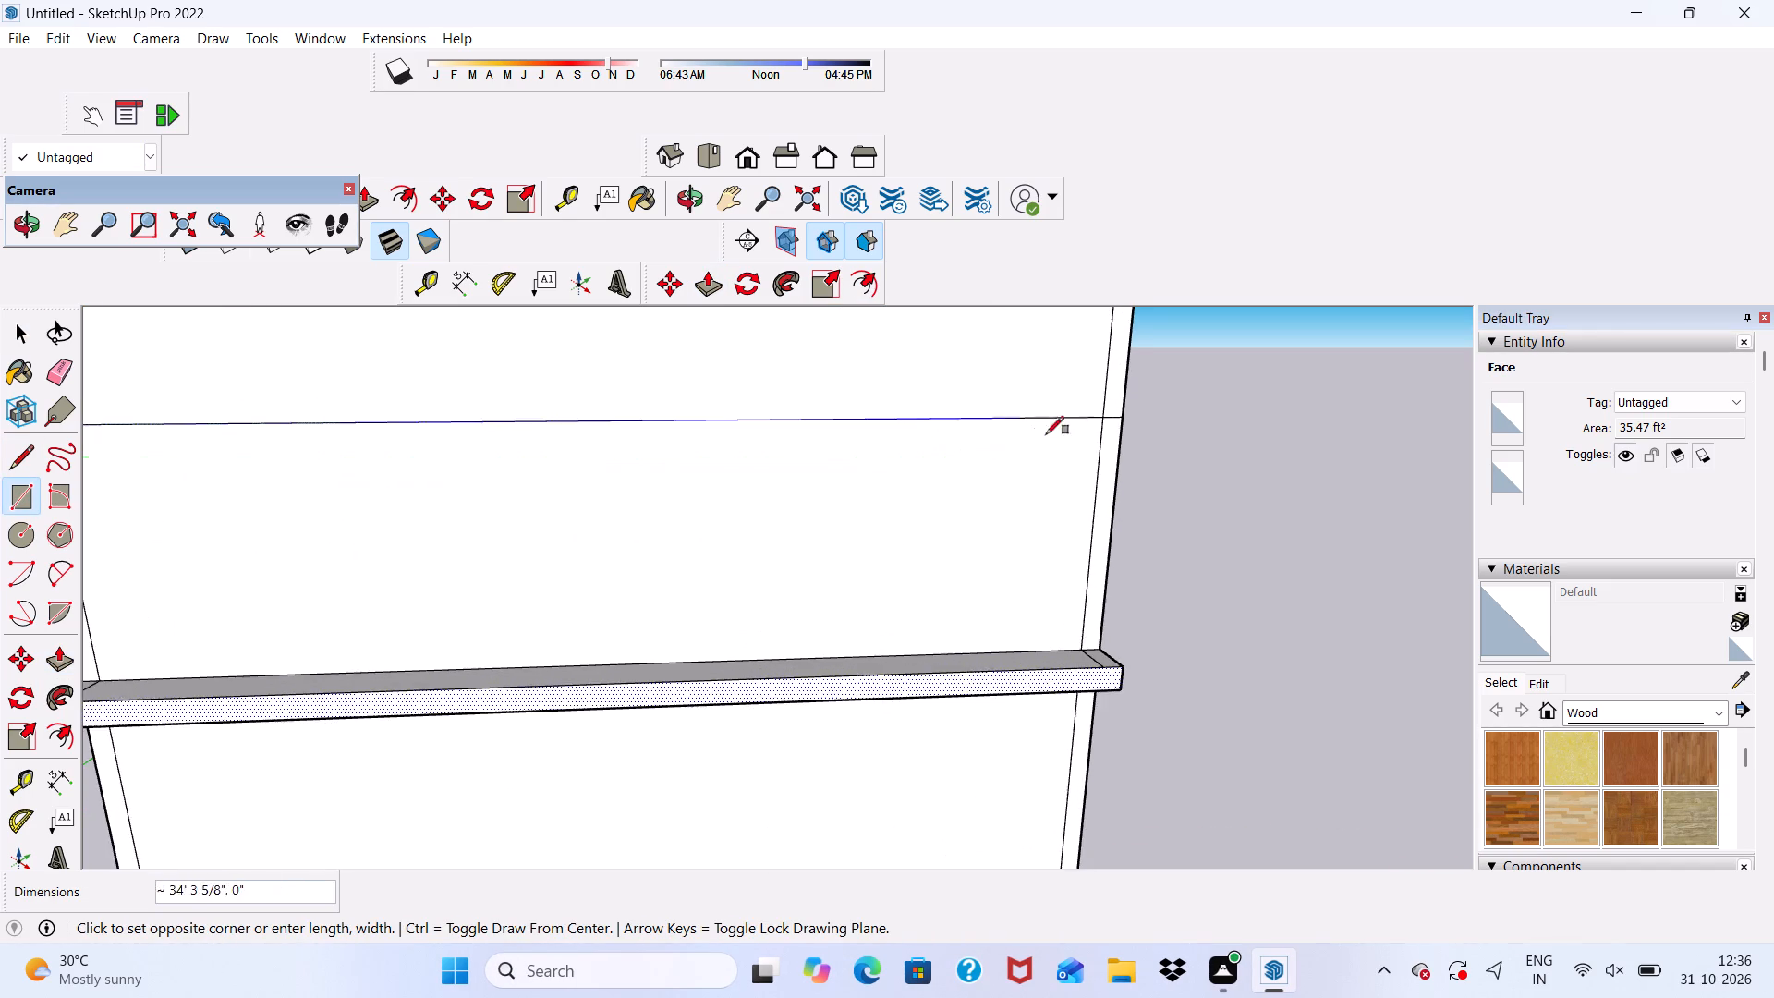
{"action": "scroll", "coordinate": [1112, 383], "scroll_direction": "up", "scroll_amount": 4}
{"action": "left_click", "coordinate": [1126, 396]}
{"action": "scroll", "coordinate": [1087, 404], "scroll_direction": "down", "scroll_amount": 5}
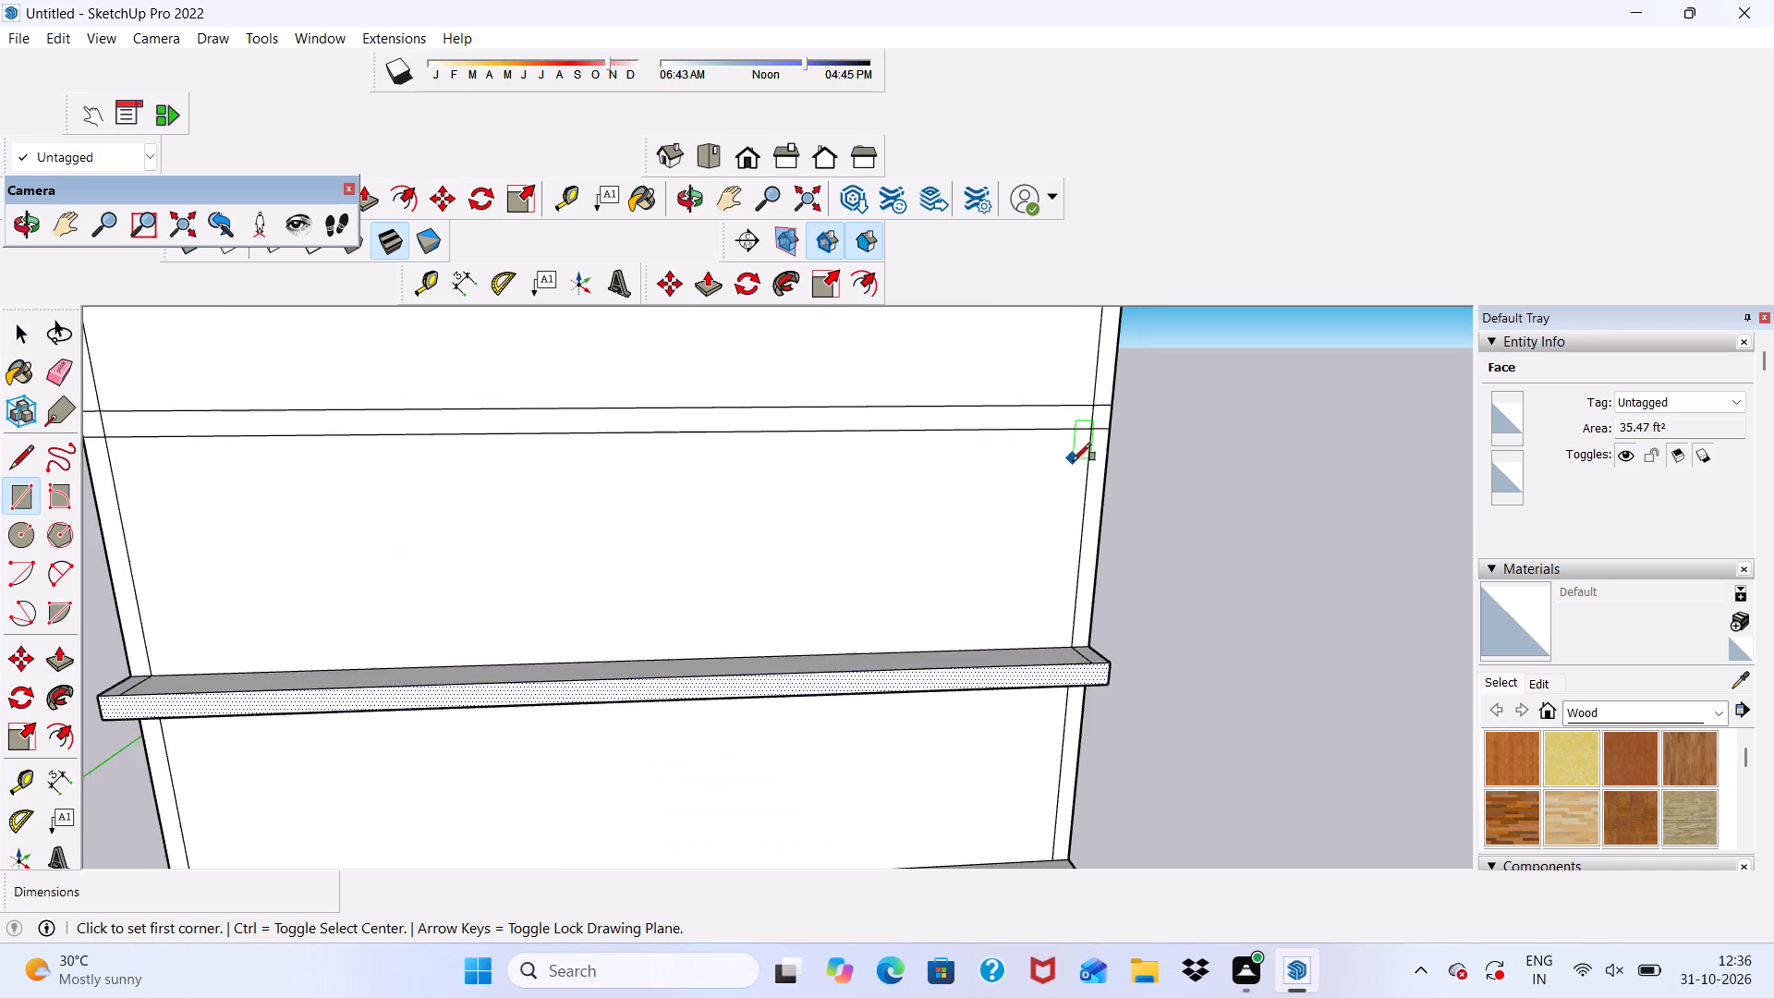
{"action": "middle_click_drag", "start_coordinate": [1073, 461], "coordinate": [993, 344]}
{"action": "key", "text": "space"}
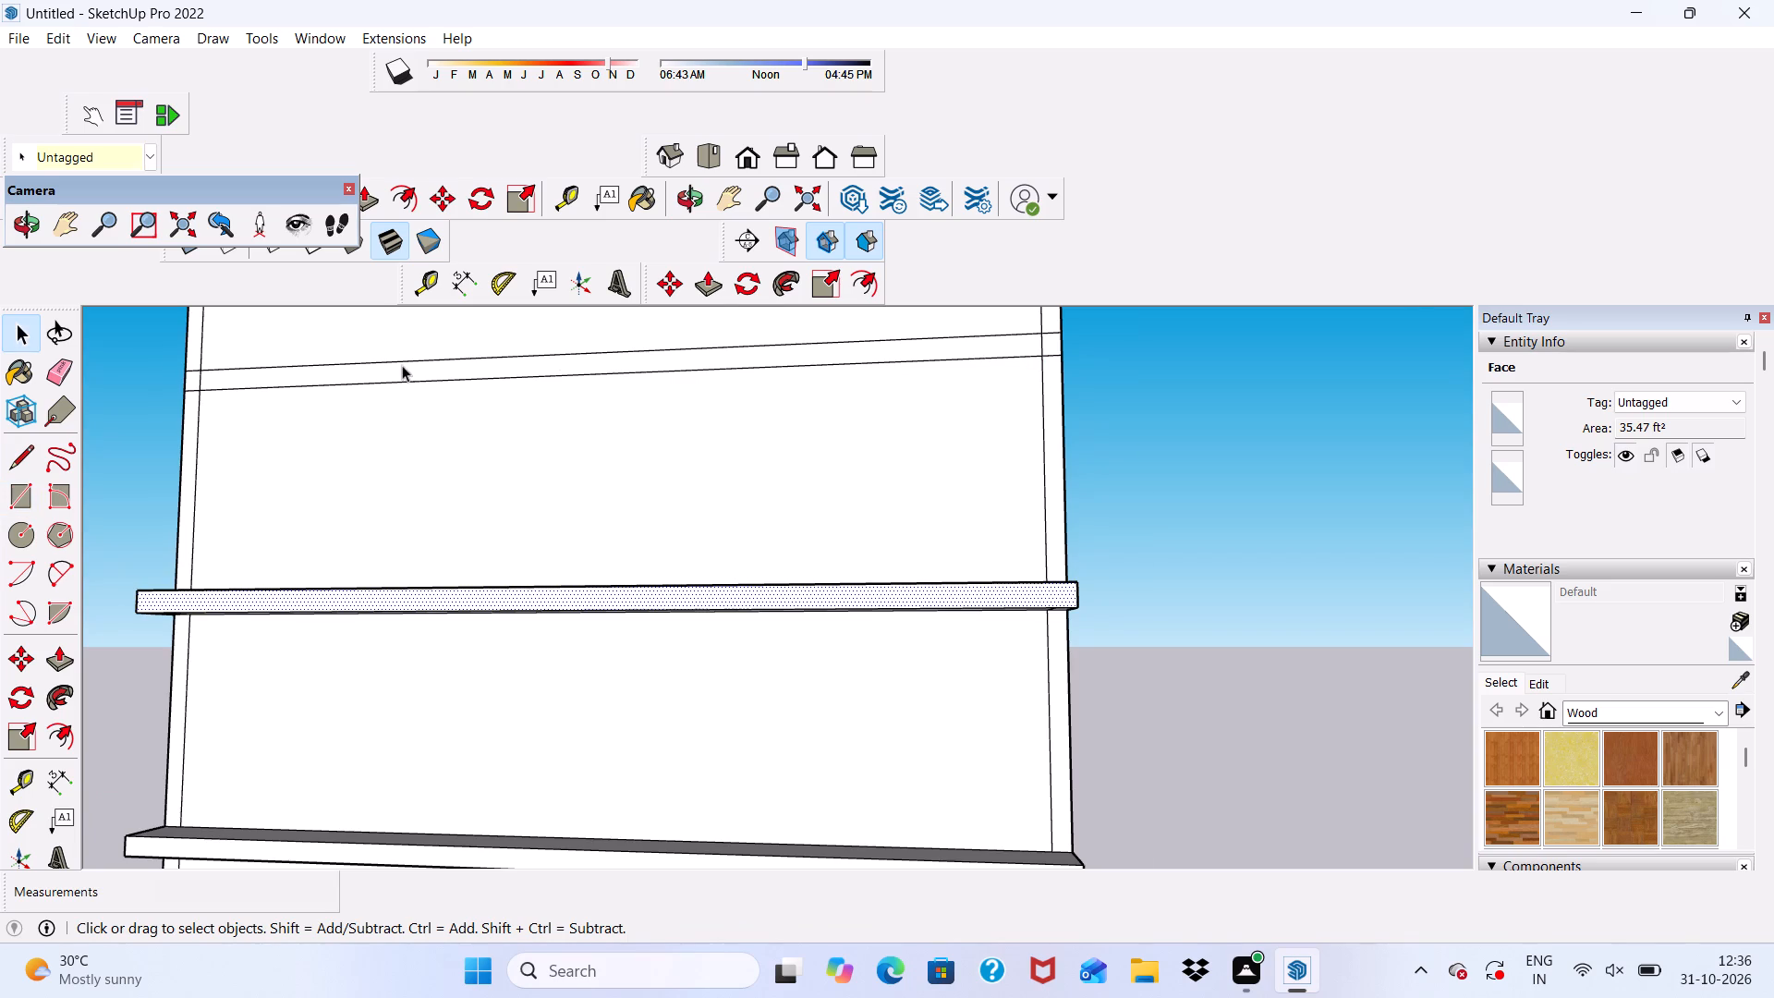
Erase the vertical wall-line segments crossing both ends of the fourth-storey floor strip.
{"action": "scroll", "coordinate": [402, 365], "scroll_direction": "up", "scroll_amount": 5}
{"action": "scroll", "coordinate": [402, 365], "scroll_direction": "down", "scroll_amount": 9}
{"action": "middle_click_drag", "start_coordinate": [808, 468], "coordinate": [522, 564]}
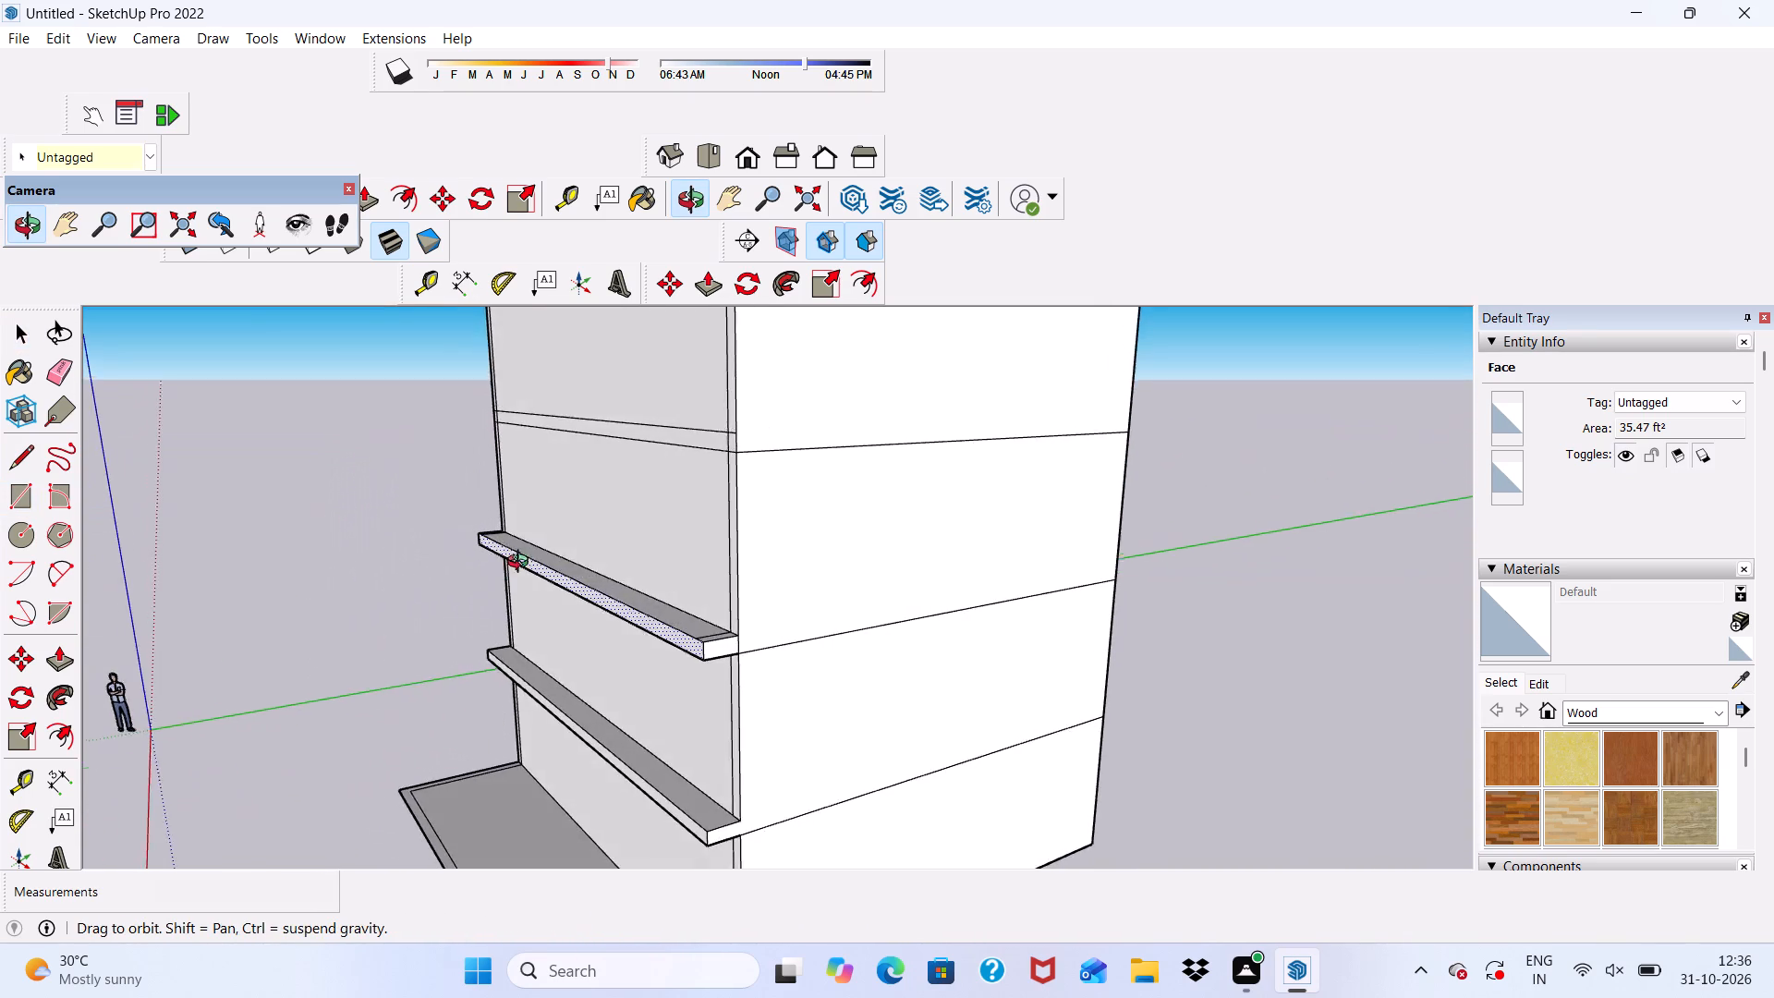
{"action": "middle_click_drag", "start_coordinate": [522, 564], "coordinate": [671, 590]}
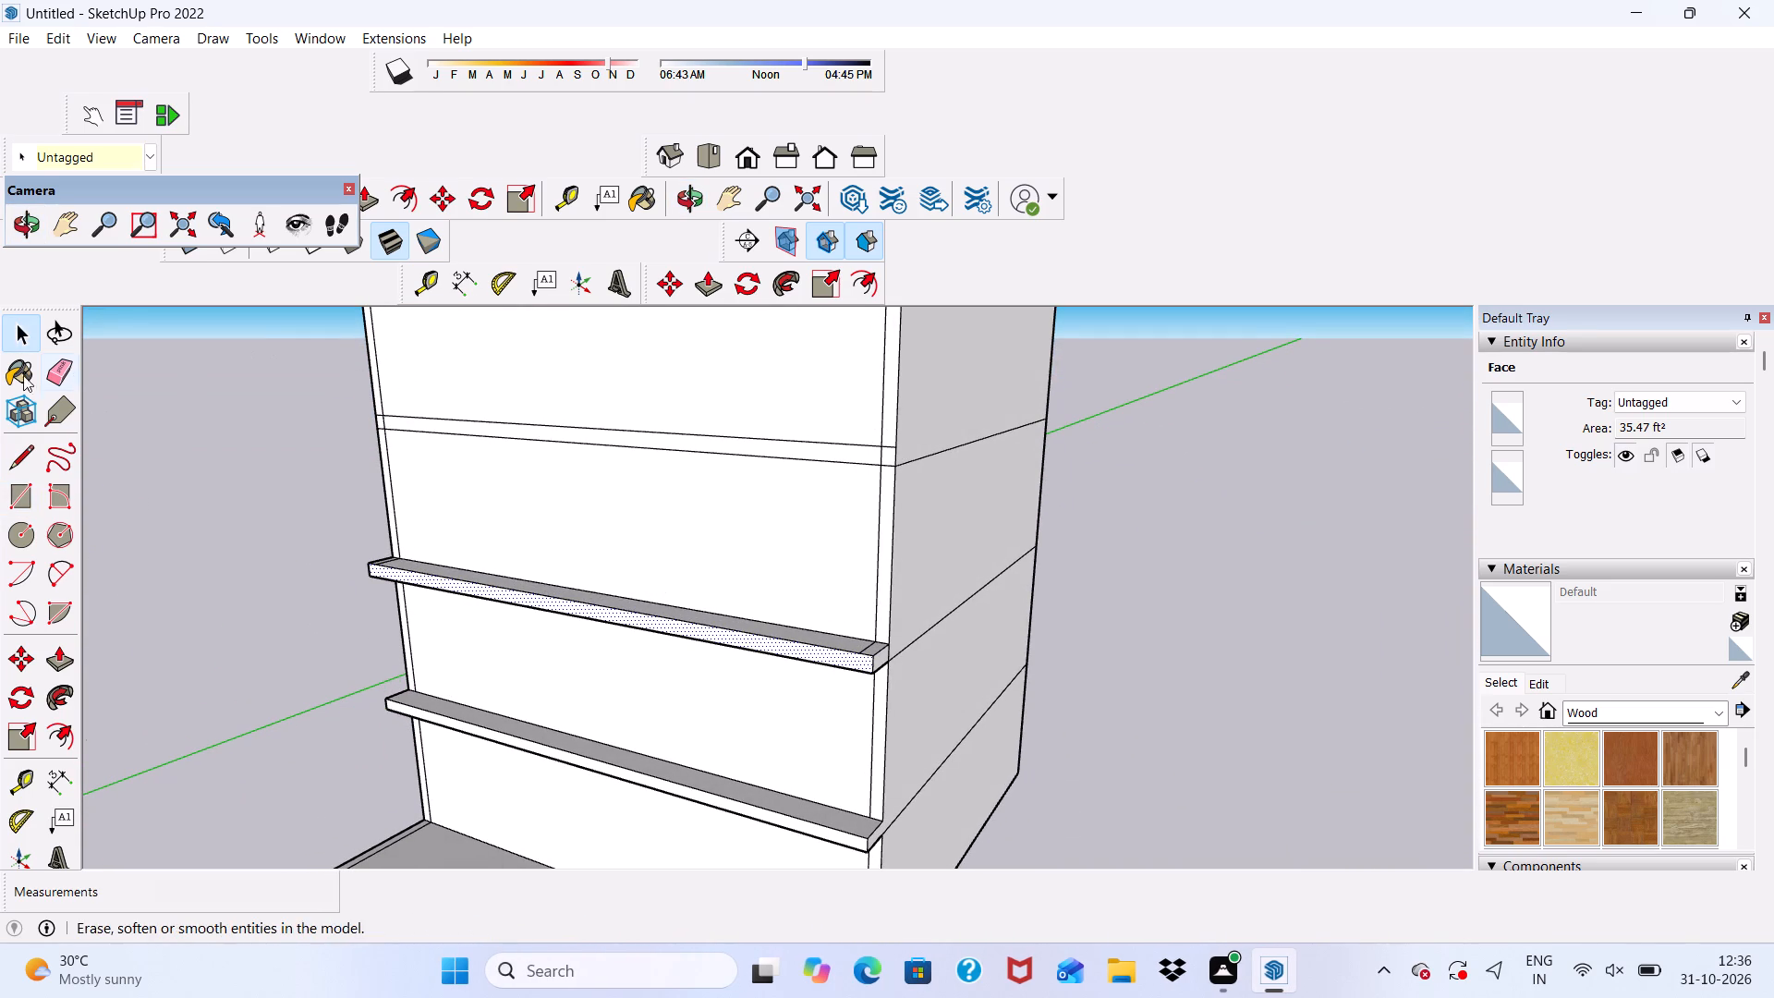
{"action": "left_click", "coordinate": [70, 368]}
{"action": "scroll", "coordinate": [849, 437], "scroll_direction": "up", "scroll_amount": 9}
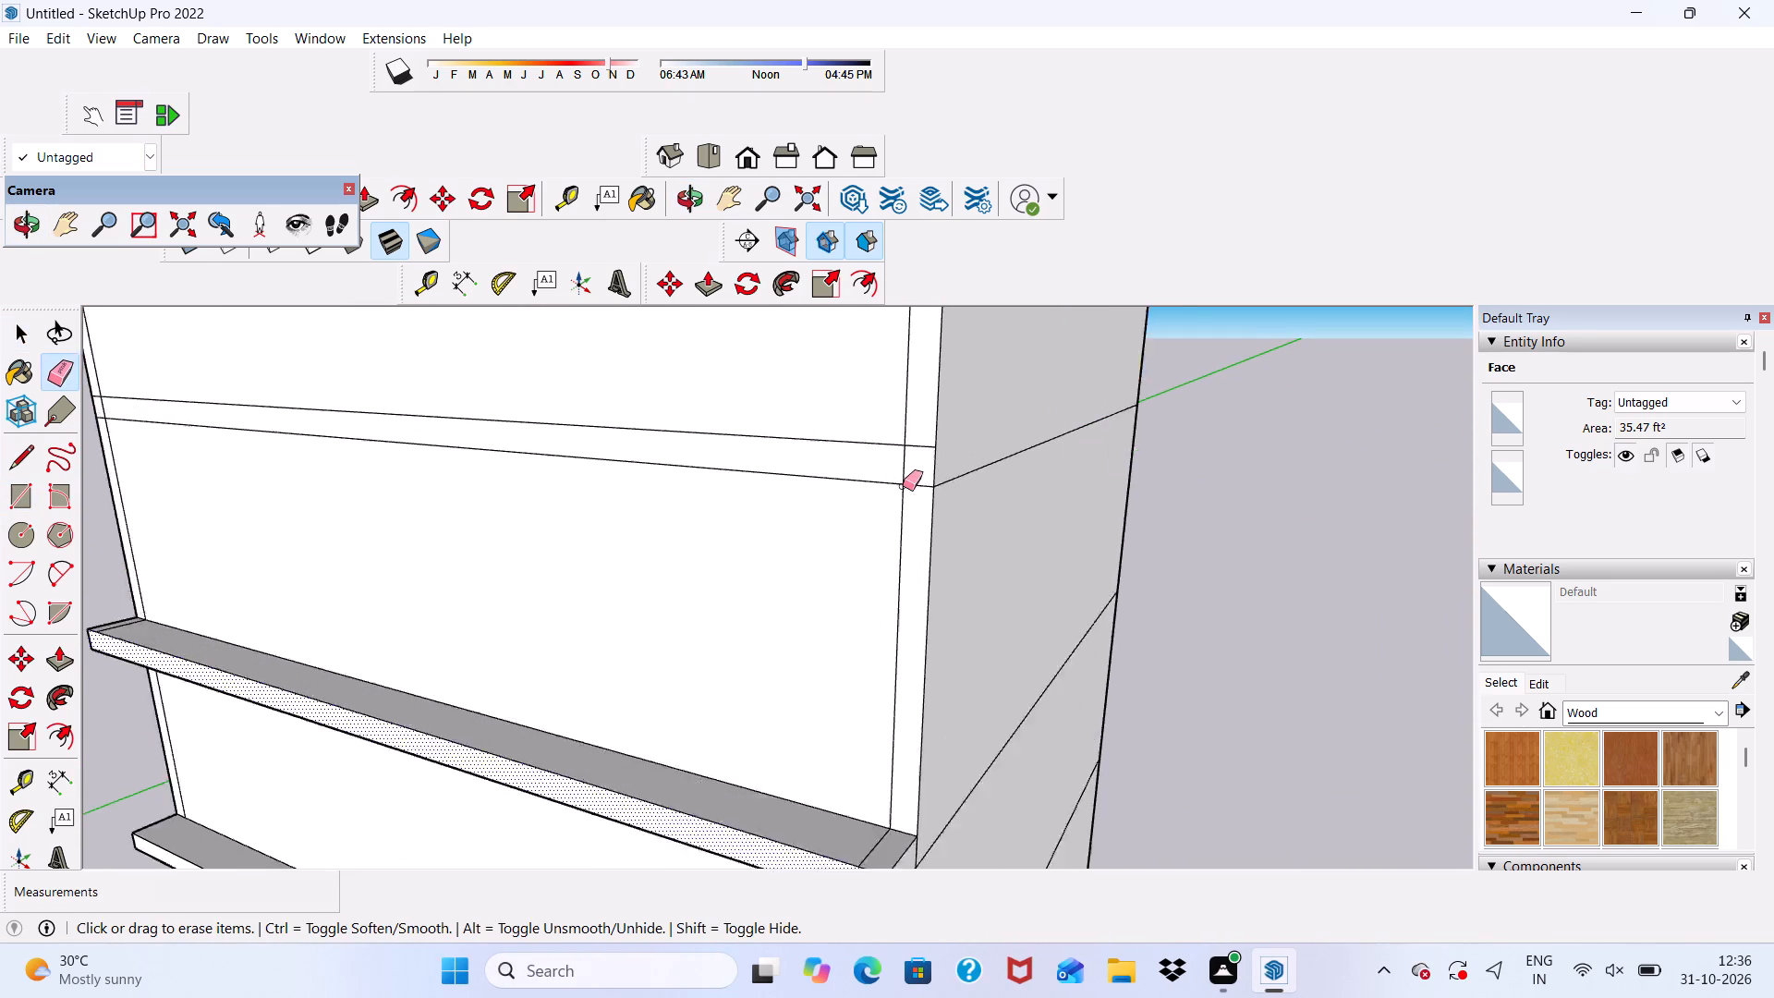
{"action": "scroll", "coordinate": [903, 486], "scroll_direction": "up", "scroll_amount": 2}
{"action": "left_click_drag", "start_coordinate": [901, 466], "coordinate": [919, 459]}
{"action": "scroll", "coordinate": [924, 458], "scroll_direction": "down", "scroll_amount": 14}
{"action": "scroll", "coordinate": [818, 421], "scroll_direction": "up", "scroll_amount": 12}
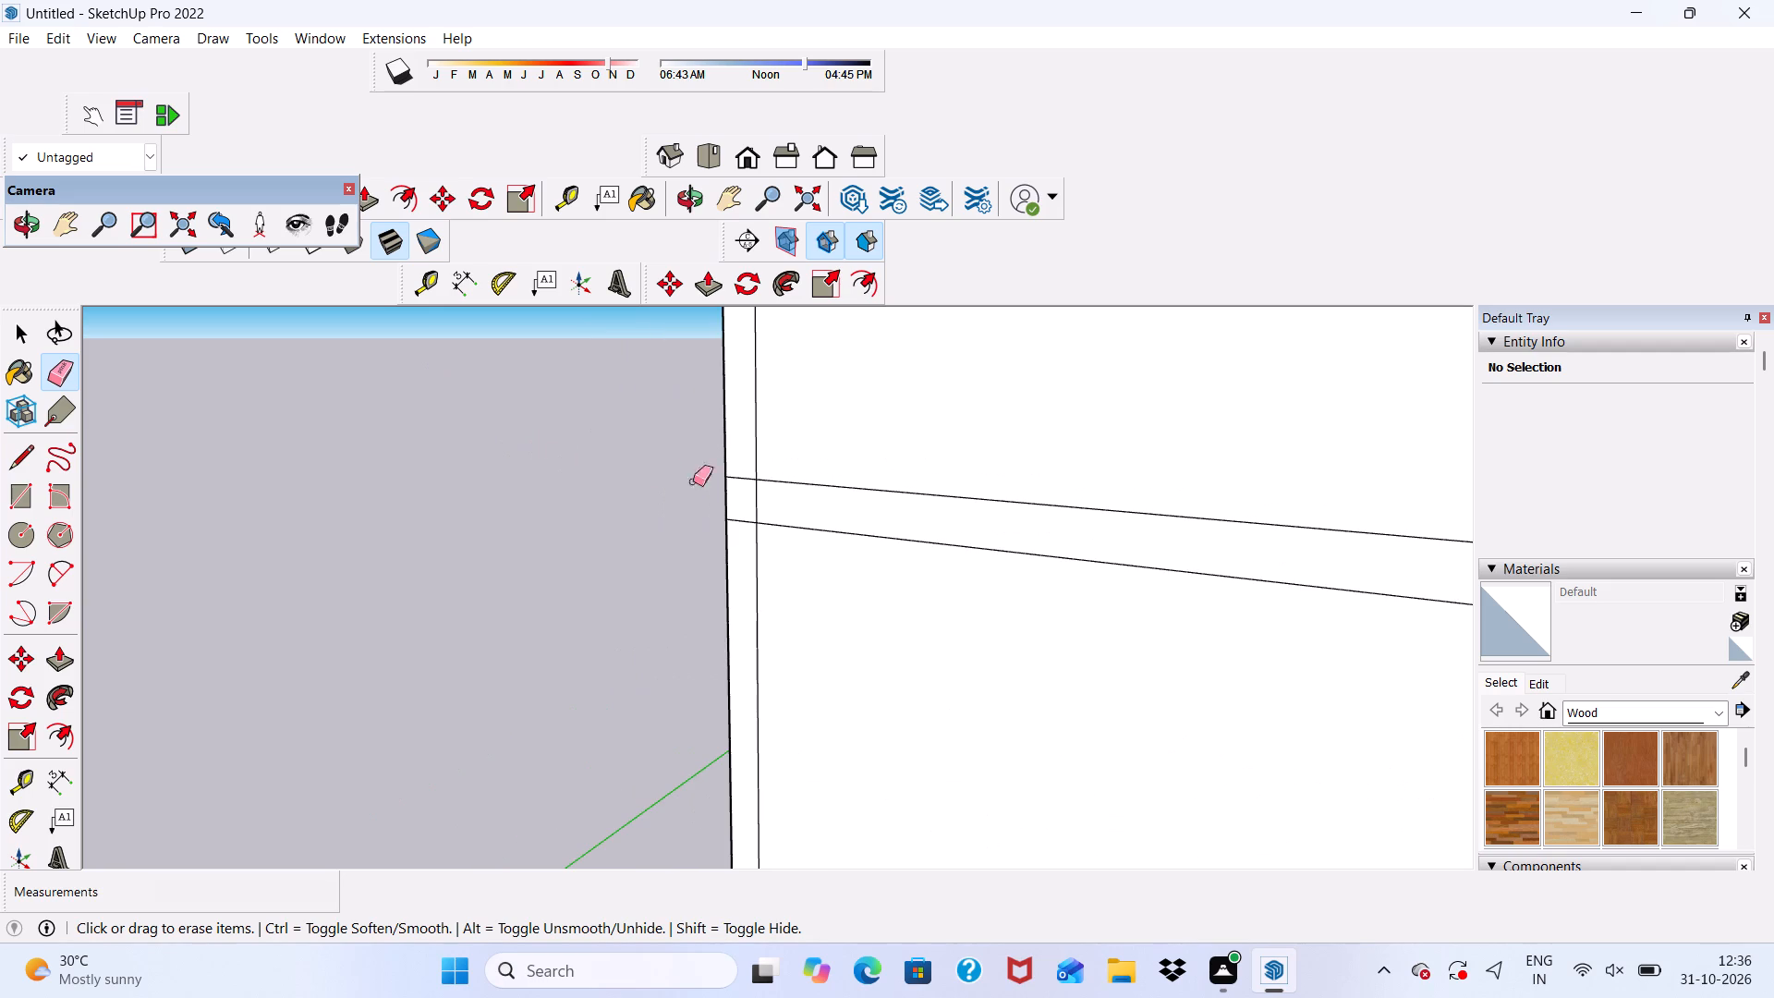
{"action": "left_click", "coordinate": [759, 500]}
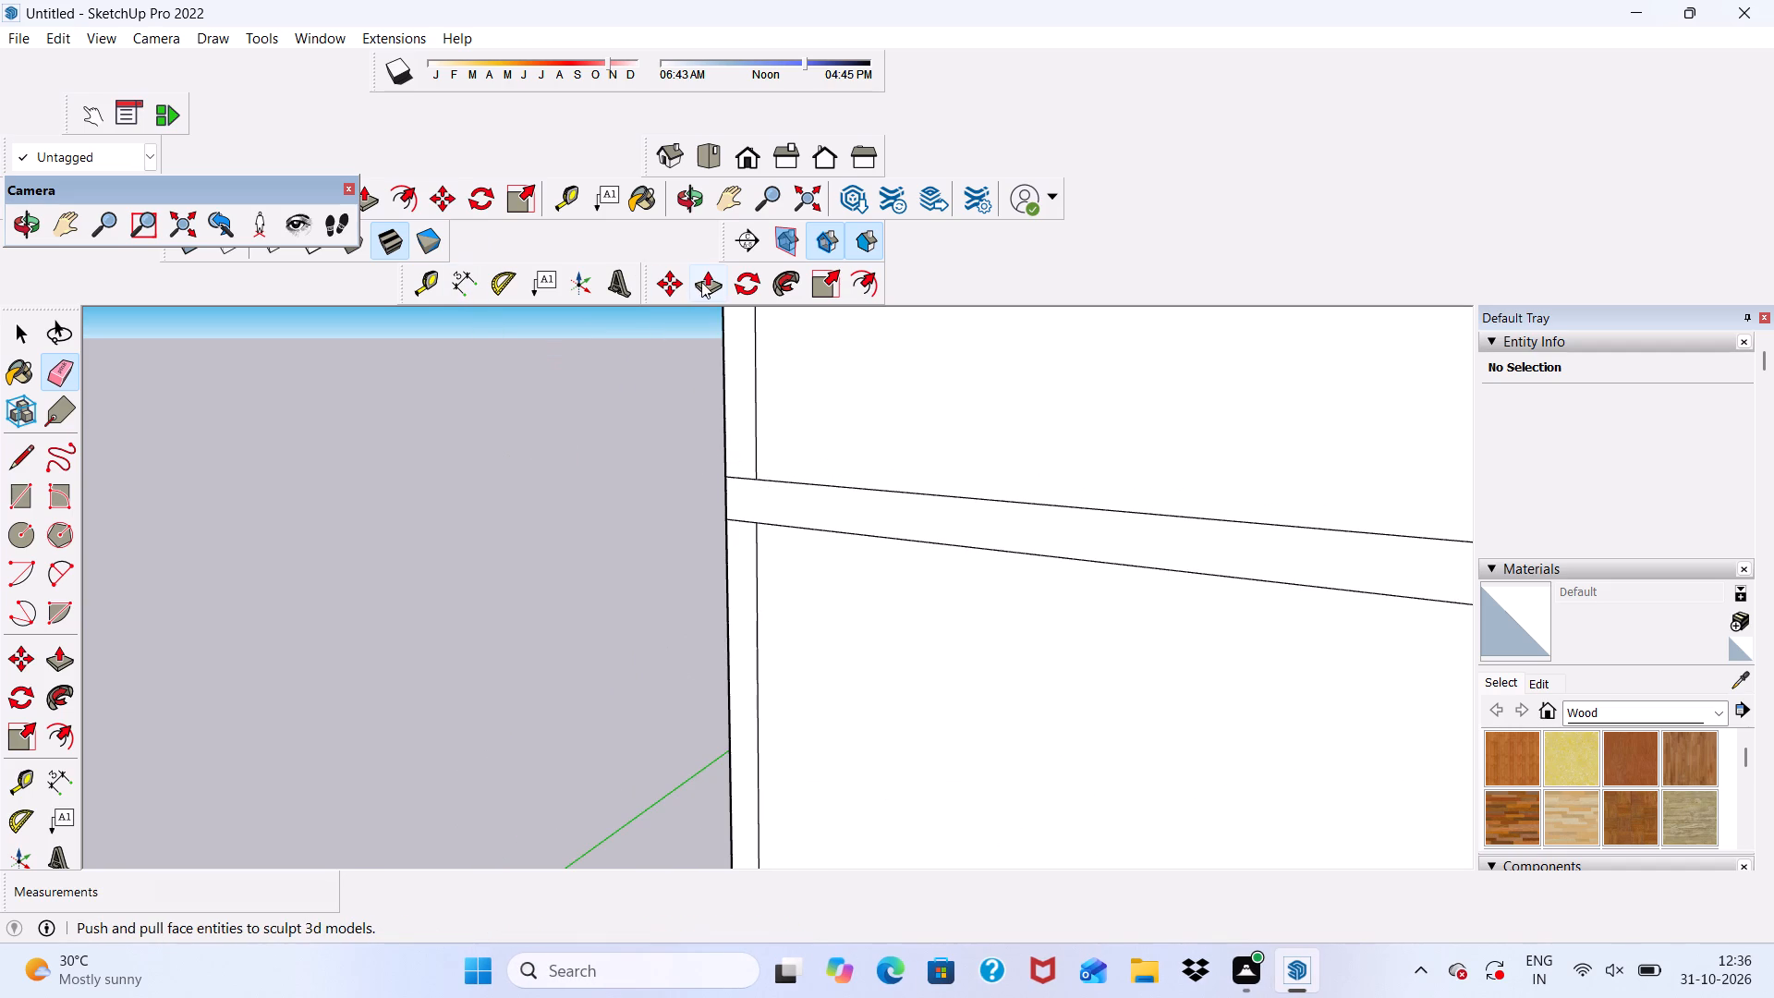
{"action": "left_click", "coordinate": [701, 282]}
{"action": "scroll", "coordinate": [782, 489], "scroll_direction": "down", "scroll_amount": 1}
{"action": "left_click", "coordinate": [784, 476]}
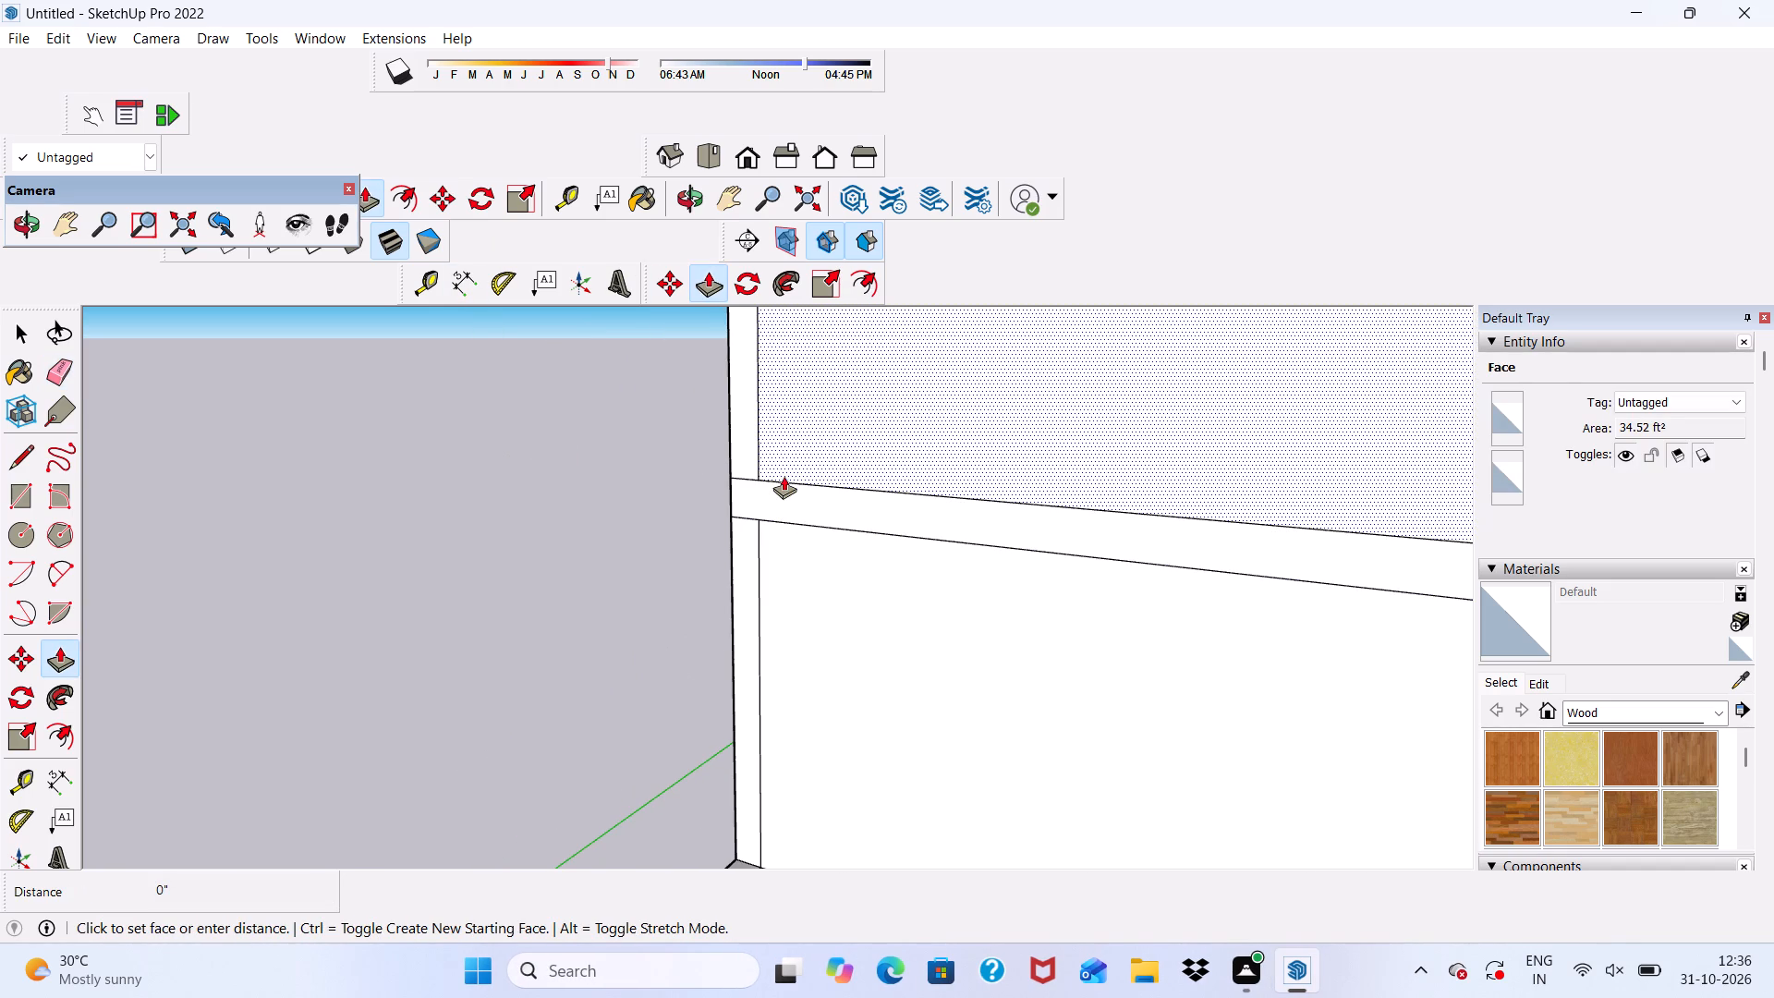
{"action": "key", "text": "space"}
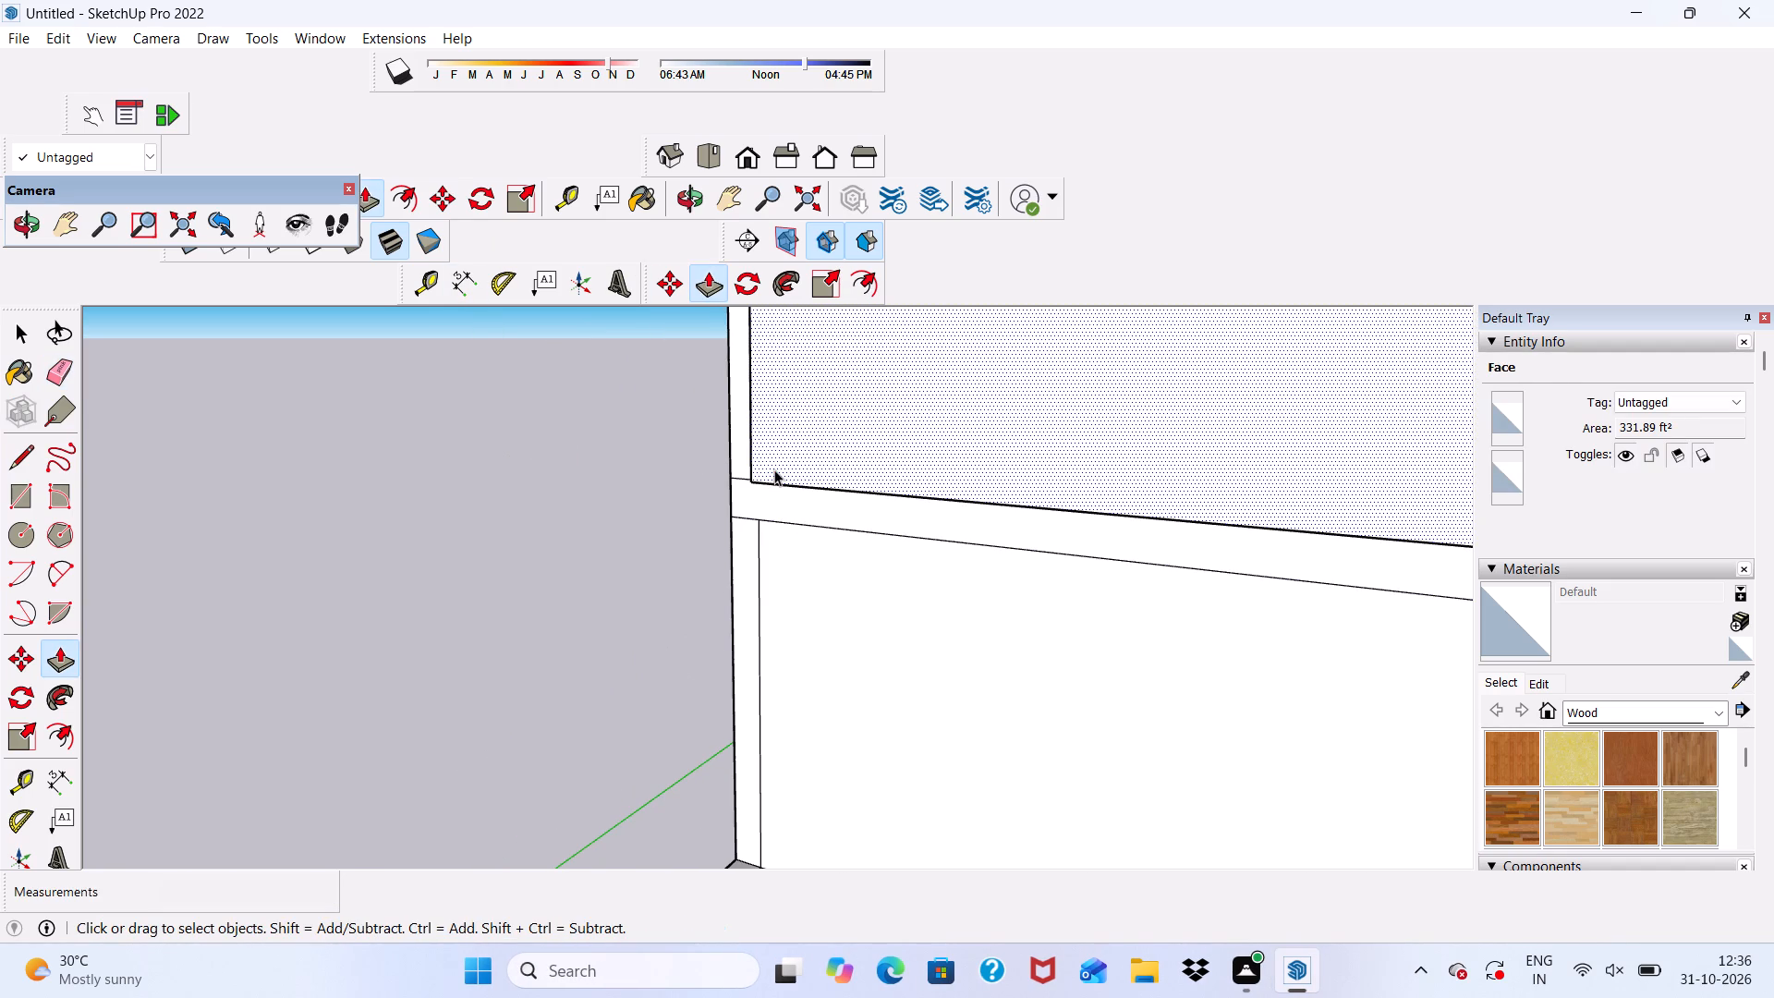
Push/Pull the fourth-storey floor strip outward 2', matching the projection of the ledge below.
{"action": "scroll", "coordinate": [765, 474], "scroll_direction": "down", "scroll_amount": 6}
{"action": "scroll", "coordinate": [936, 448], "scroll_direction": "up", "scroll_amount": 7}
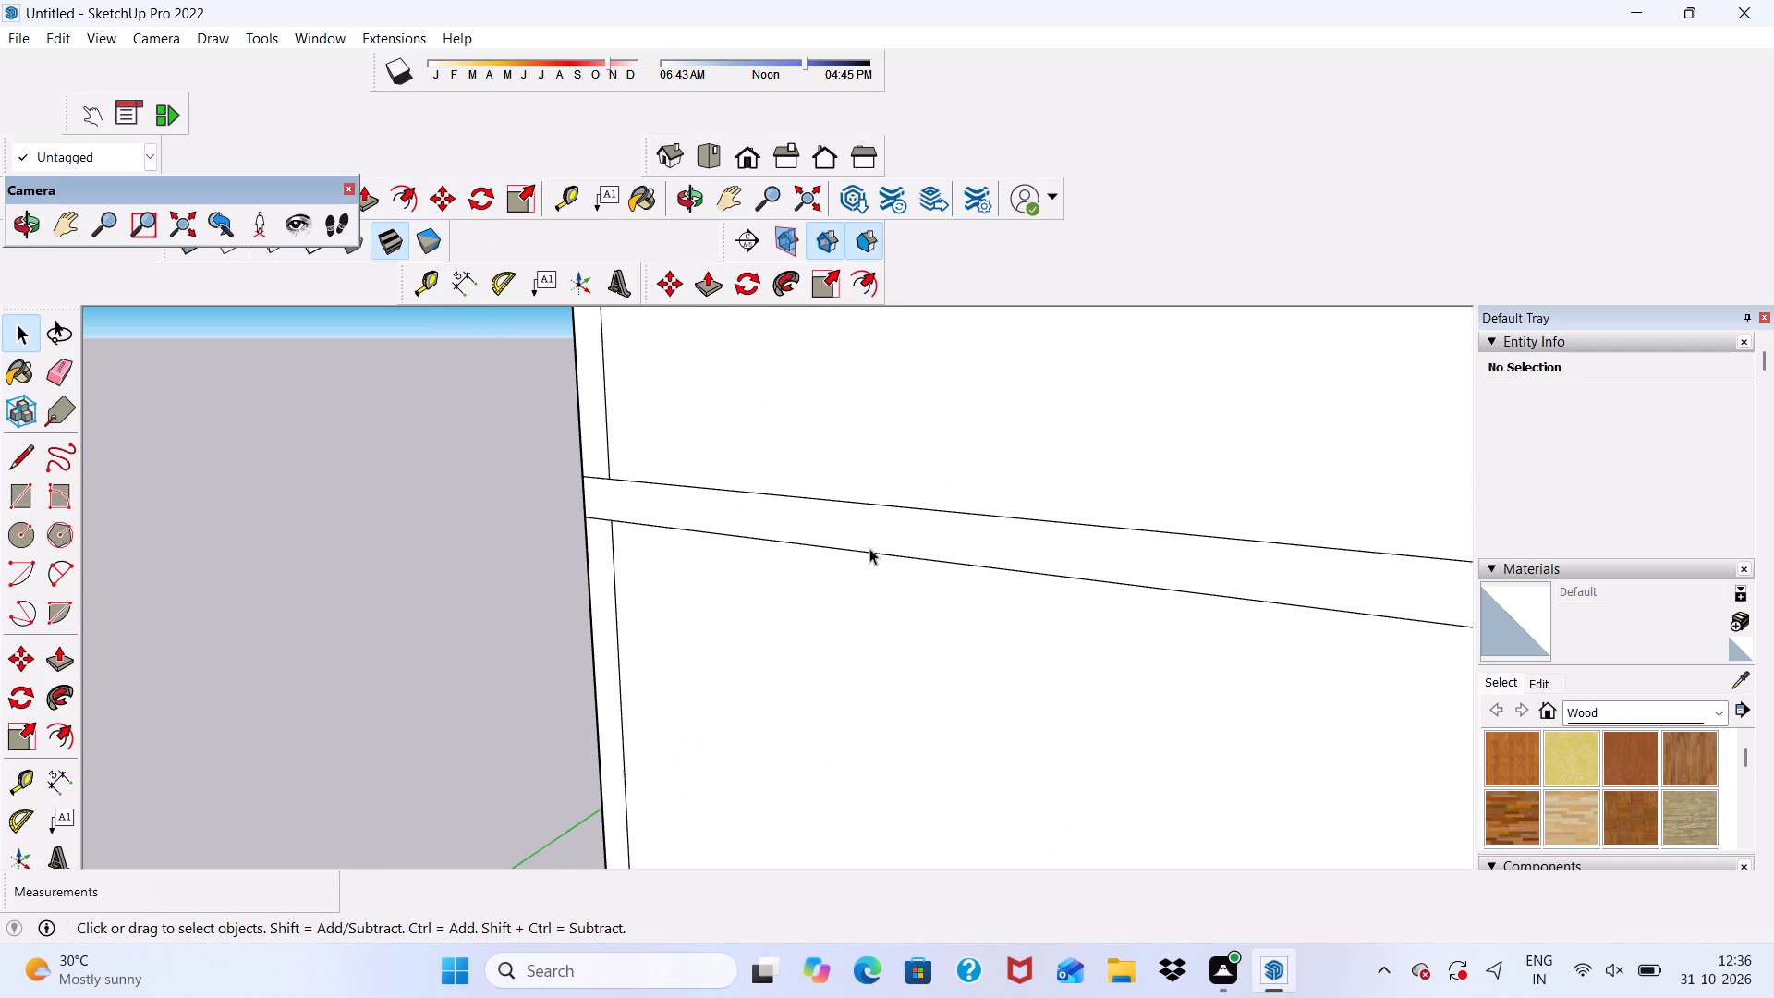
{"action": "left_click", "coordinate": [869, 548]}
{"action": "left_click", "coordinate": [703, 281]}
{"action": "scroll", "coordinate": [708, 356], "scroll_direction": "down", "scroll_amount": 6}
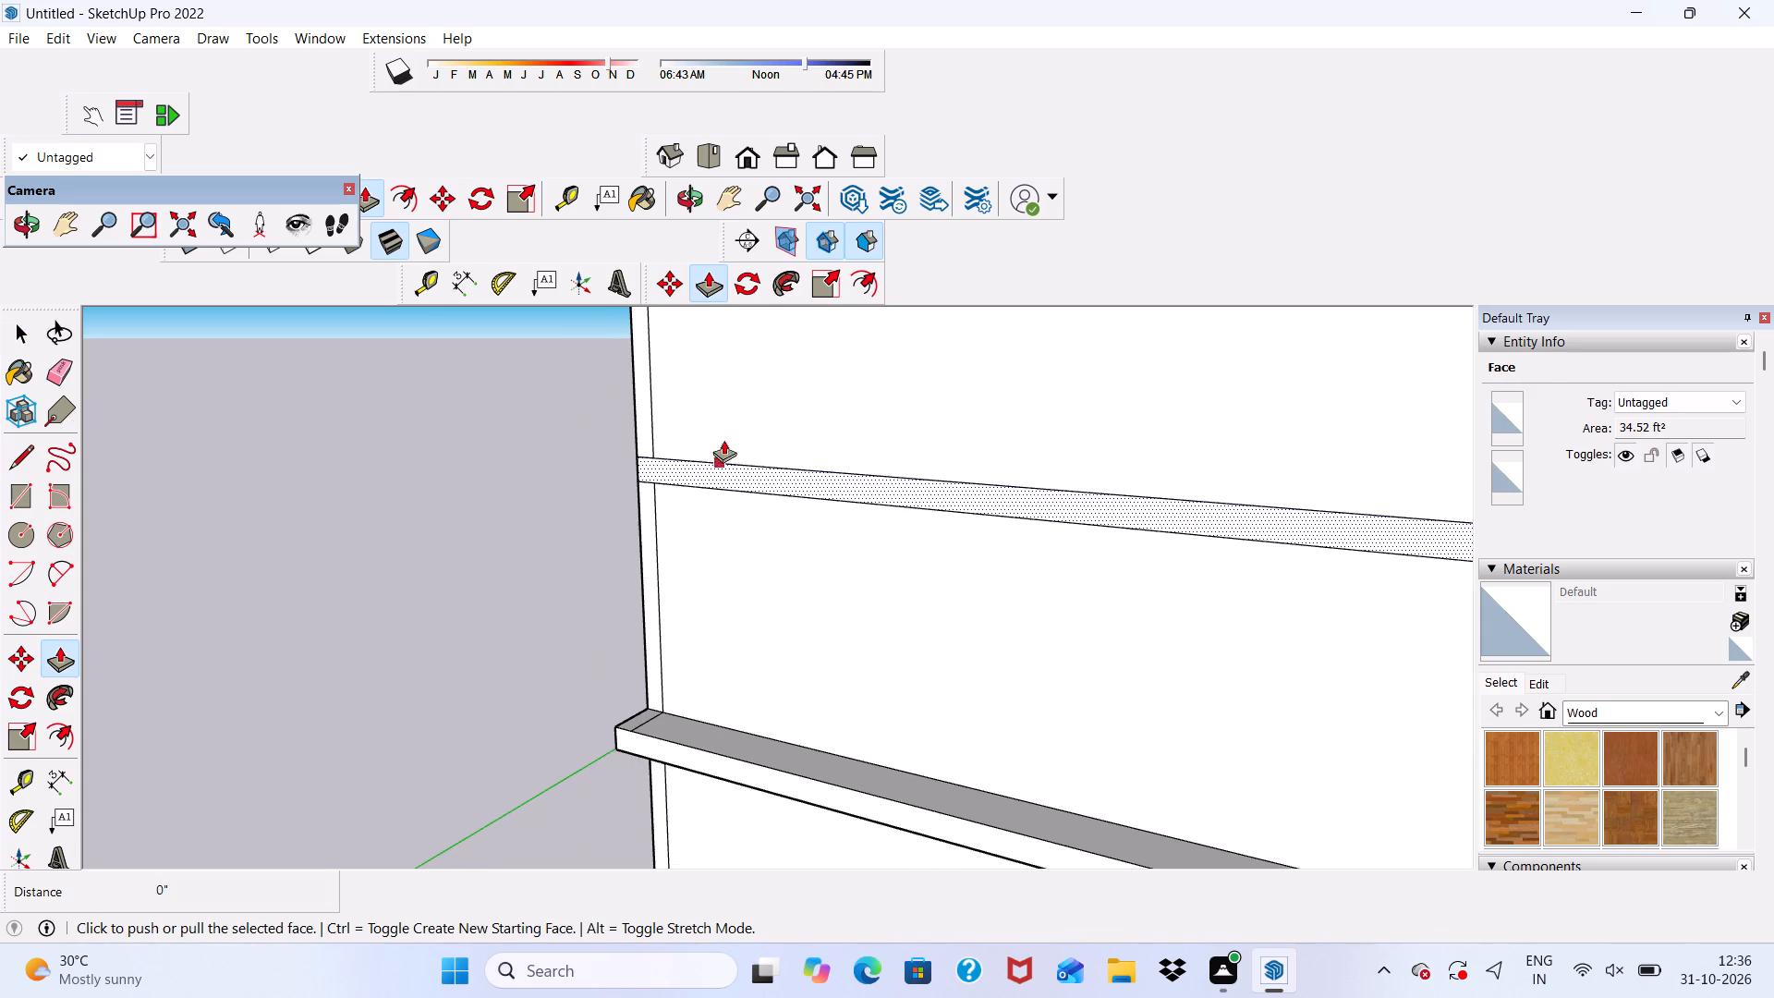
{"action": "left_click", "coordinate": [744, 473]}
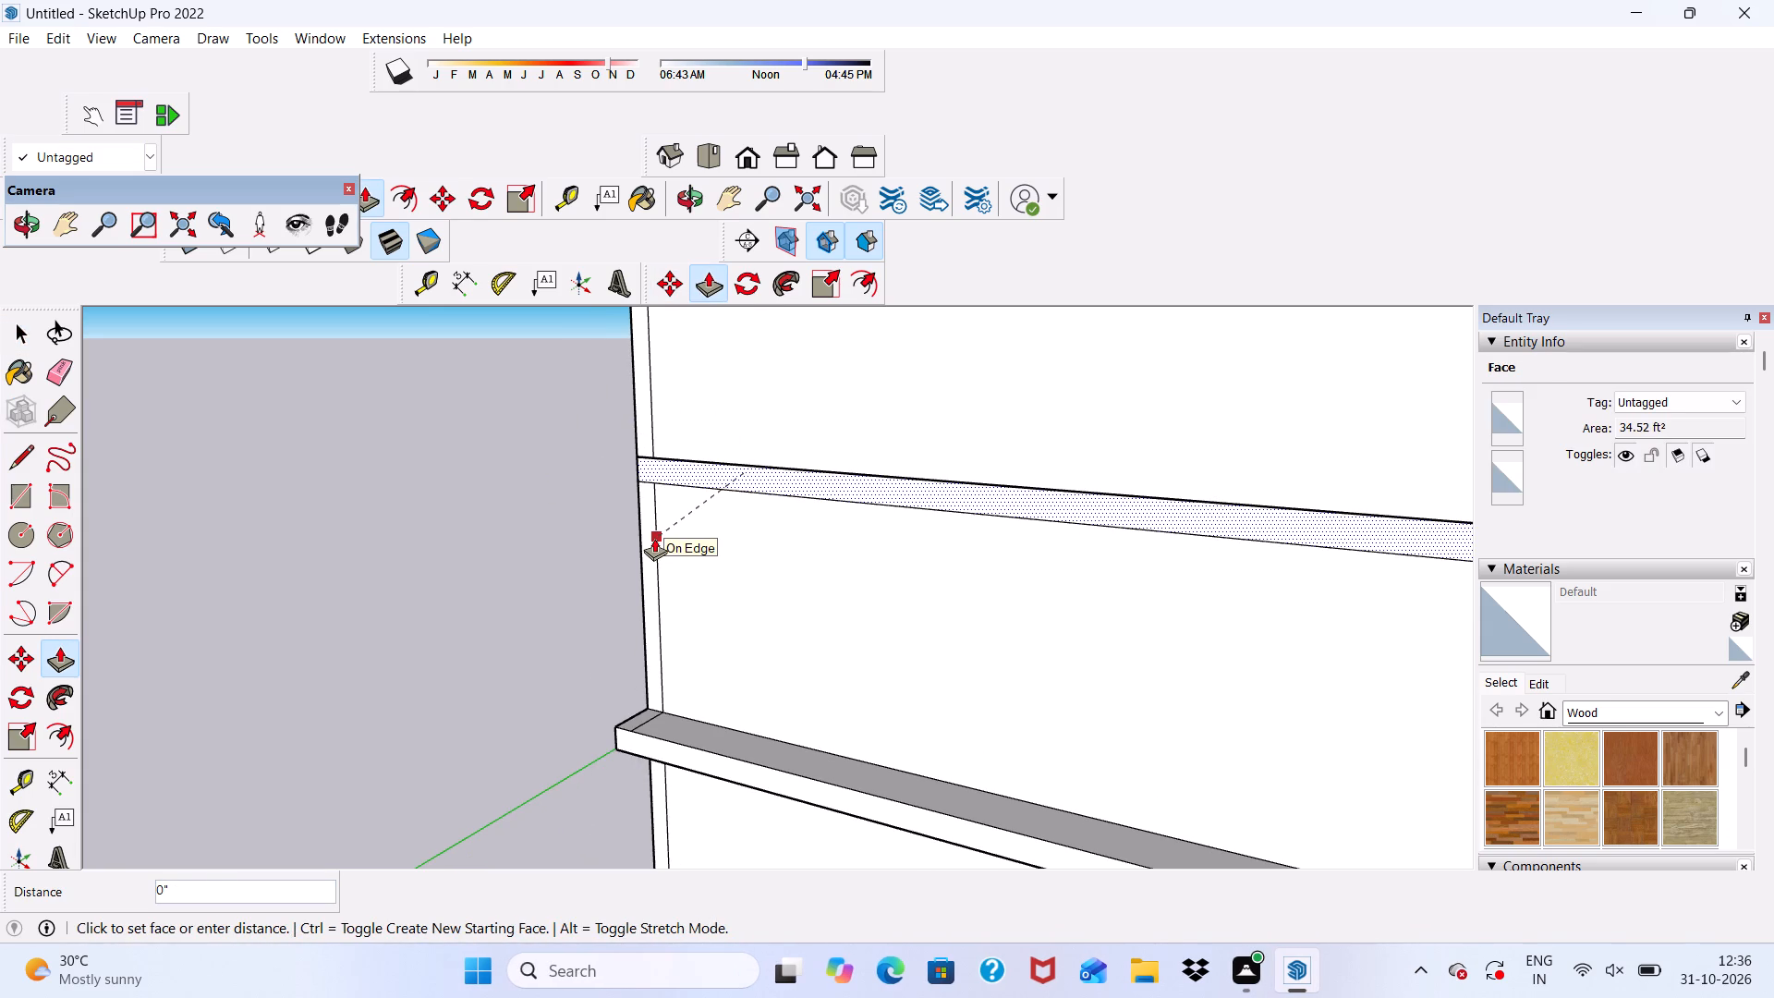
{"action": "scroll", "coordinate": [588, 818], "scroll_direction": "down", "scroll_amount": 7}
{"action": "scroll", "coordinate": [959, 834], "scroll_direction": "down", "scroll_amount": 4}
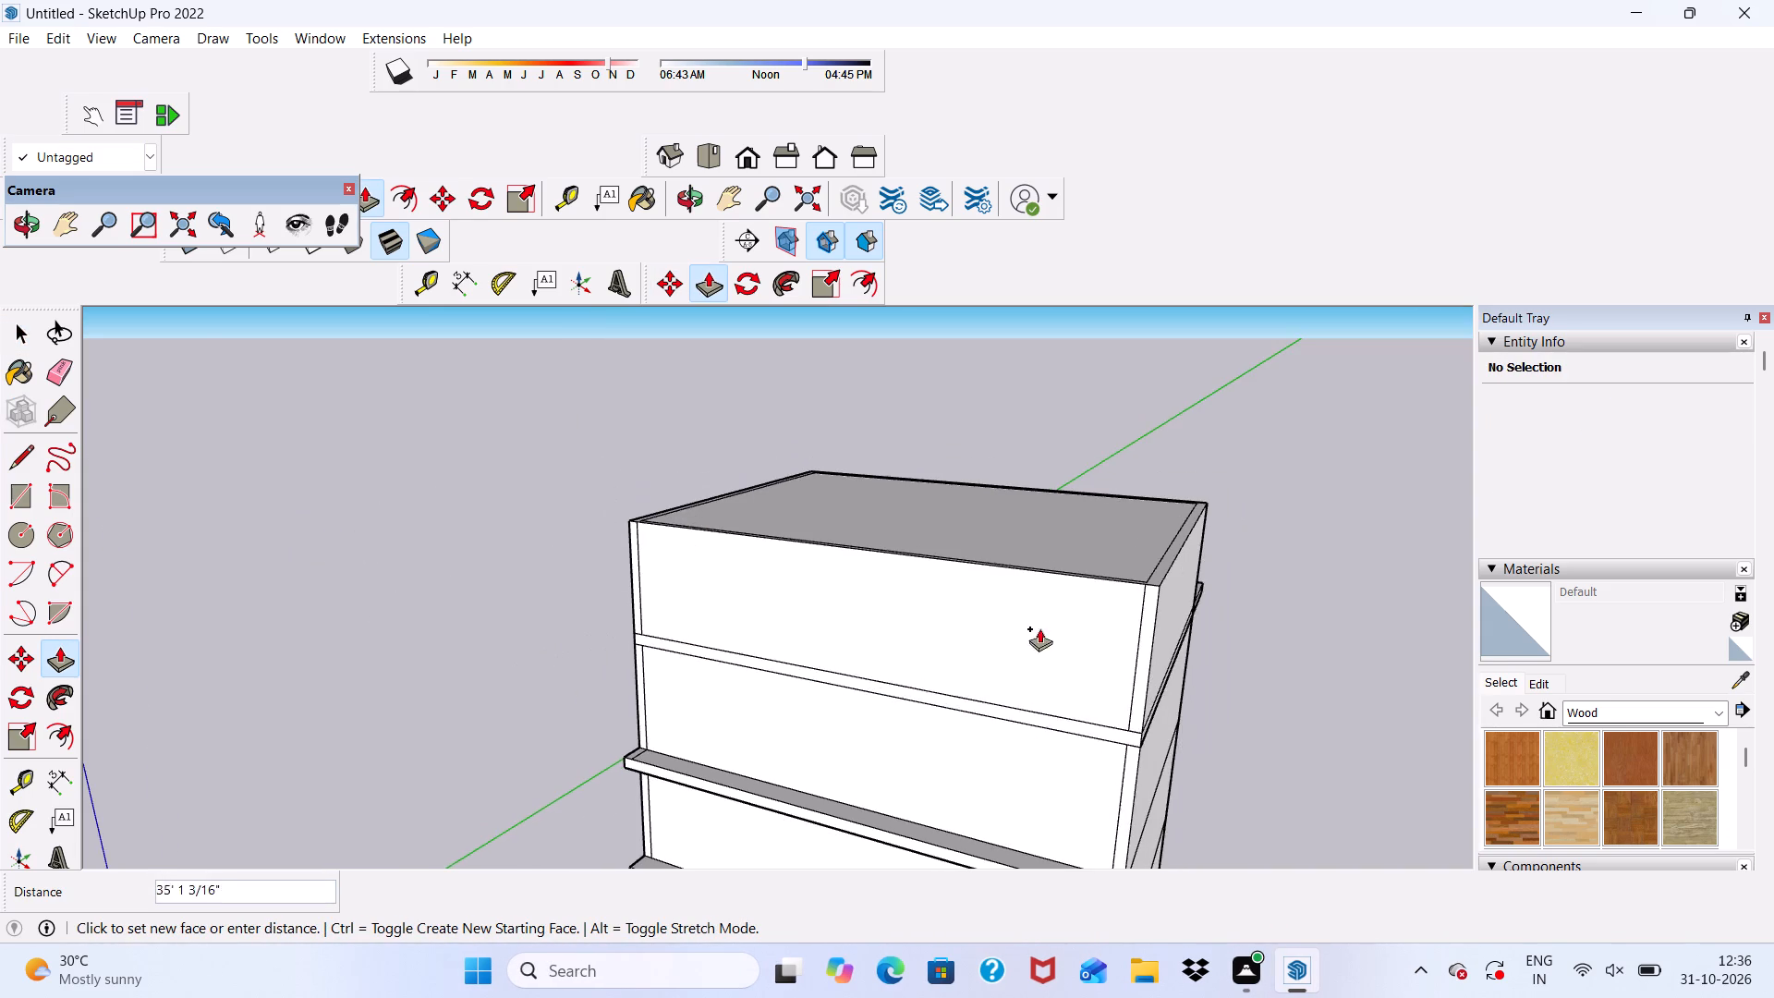
{"action": "scroll", "coordinate": [1039, 628], "scroll_direction": "down", "scroll_amount": 3}
{"action": "scroll", "coordinate": [978, 763], "scroll_direction": "up", "scroll_amount": 6}
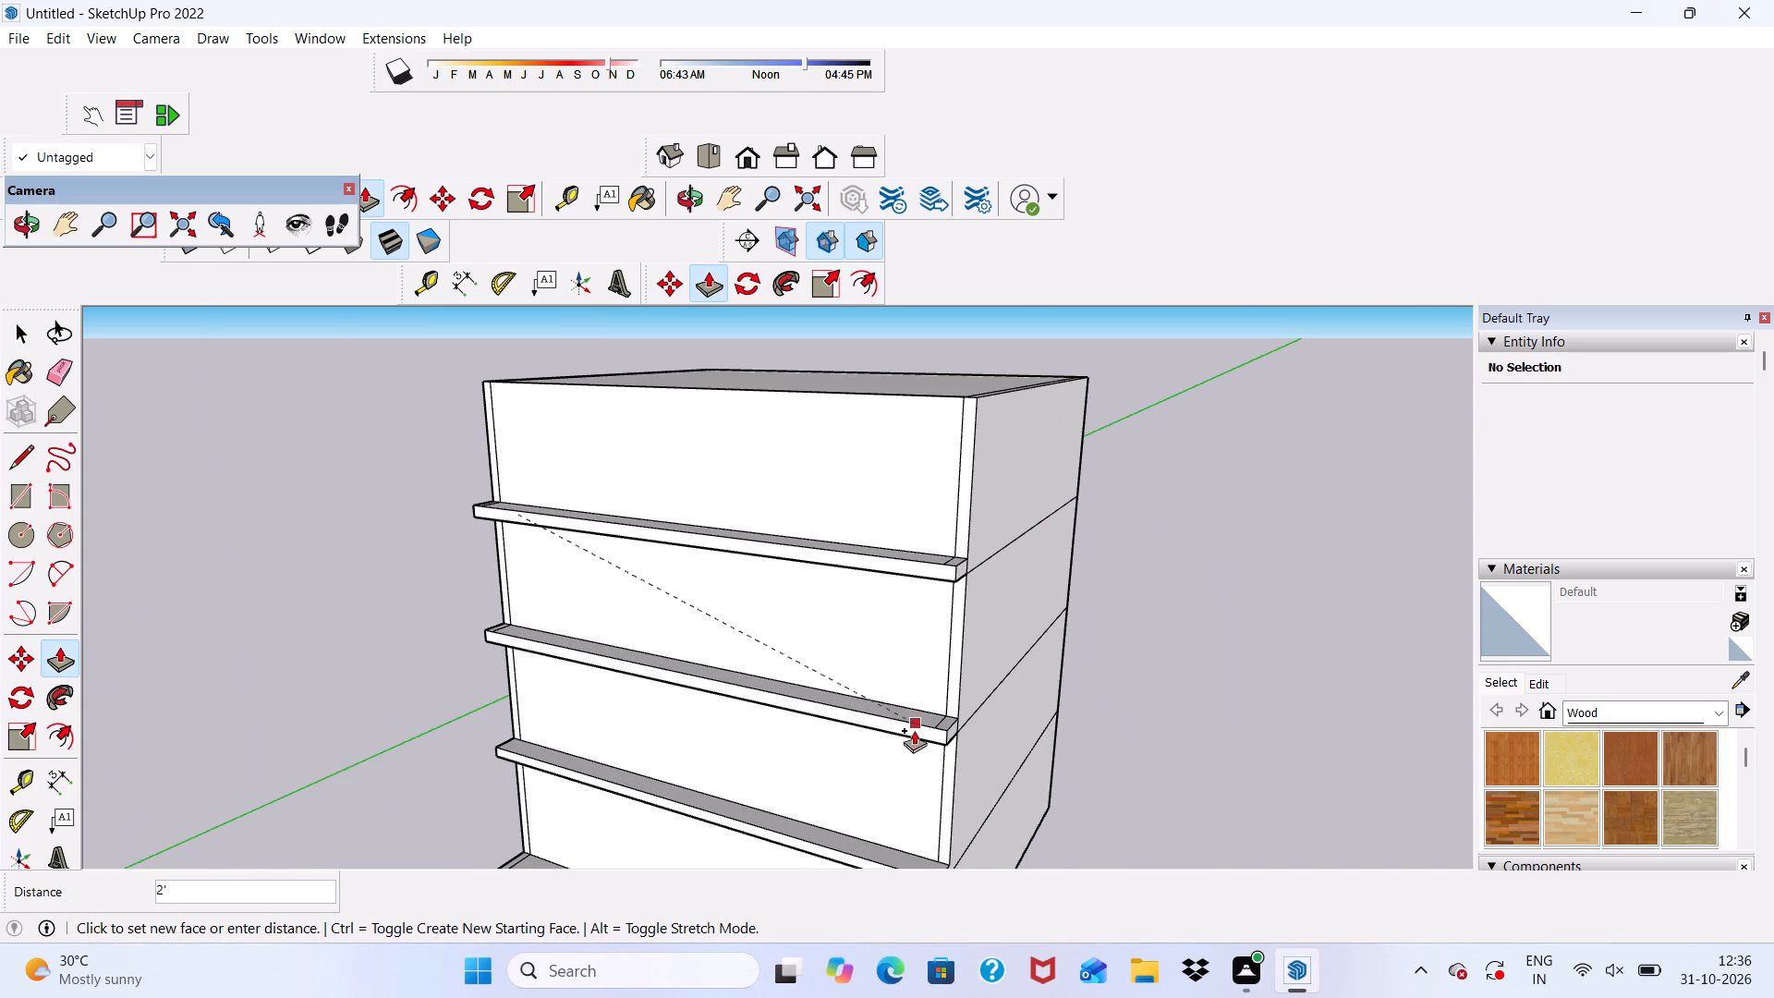
{"action": "left_click", "coordinate": [893, 721]}
Push/Pull the front face of the fourth-storey floor ledge outward by a further 3'.
{"action": "scroll", "coordinate": [893, 702], "scroll_direction": "down", "scroll_amount": 3}
{"action": "middle_click_drag", "start_coordinate": [889, 710], "coordinate": [1087, 622]}
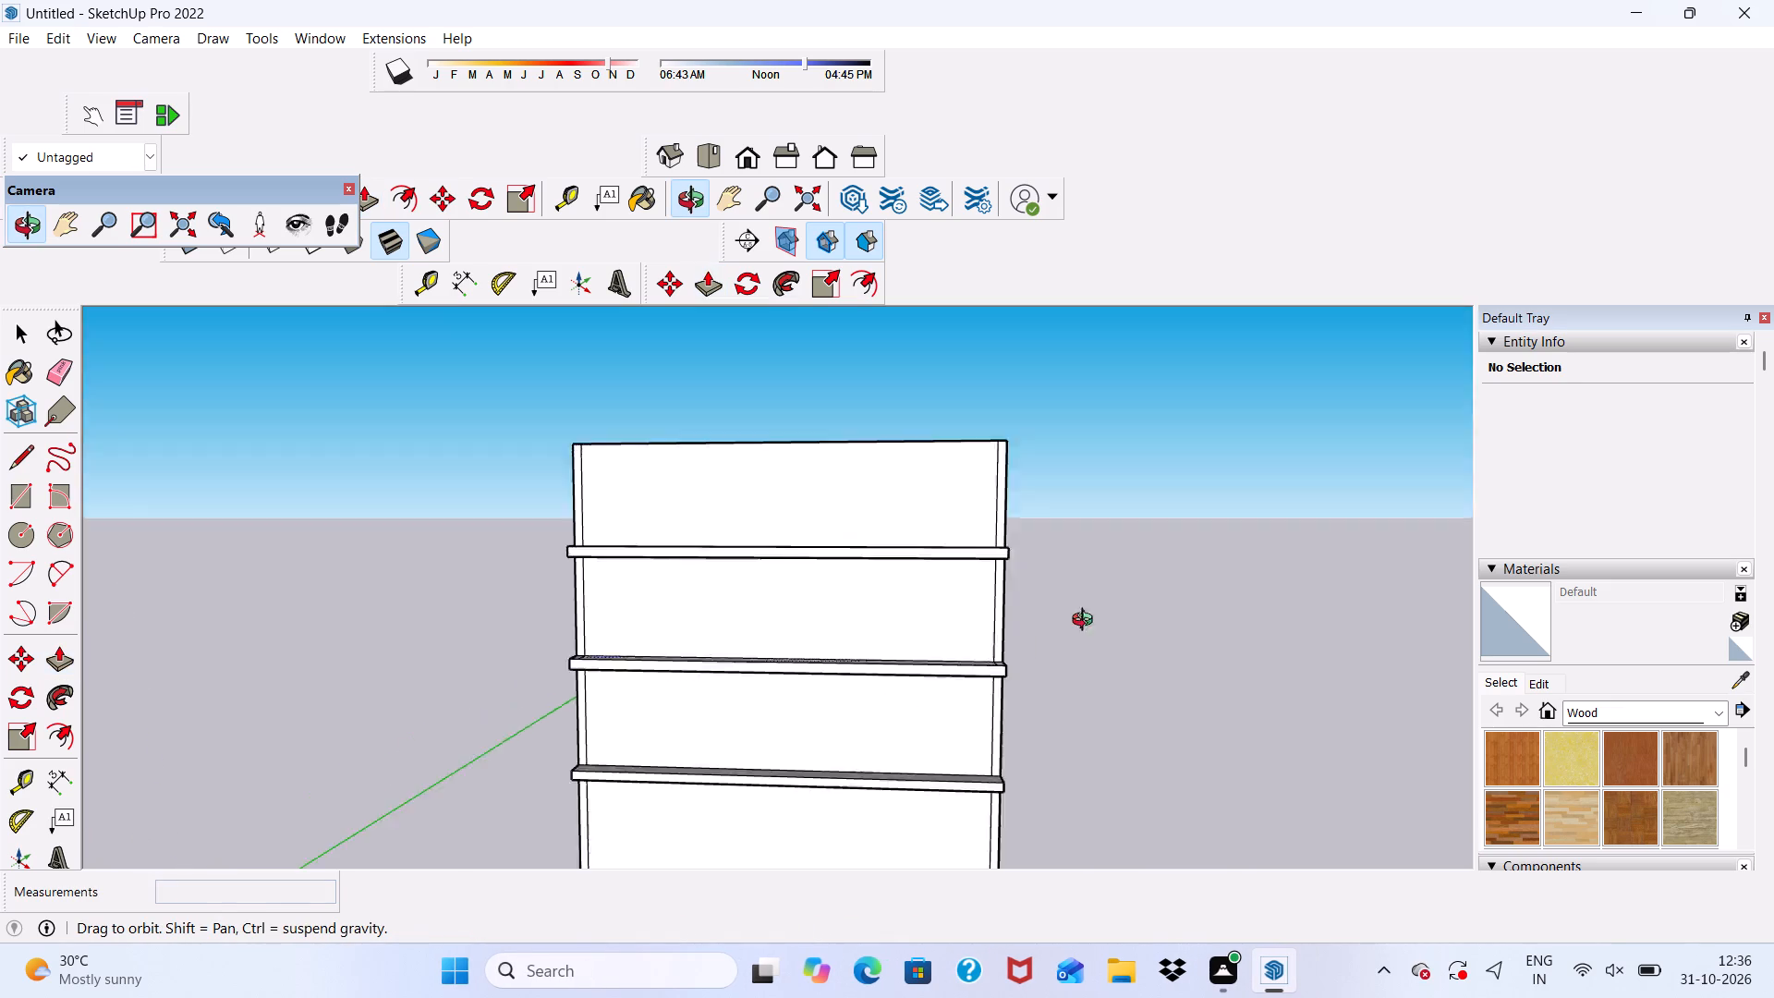
{"action": "middle_click_drag", "start_coordinate": [1087, 622], "coordinate": [835, 671]}
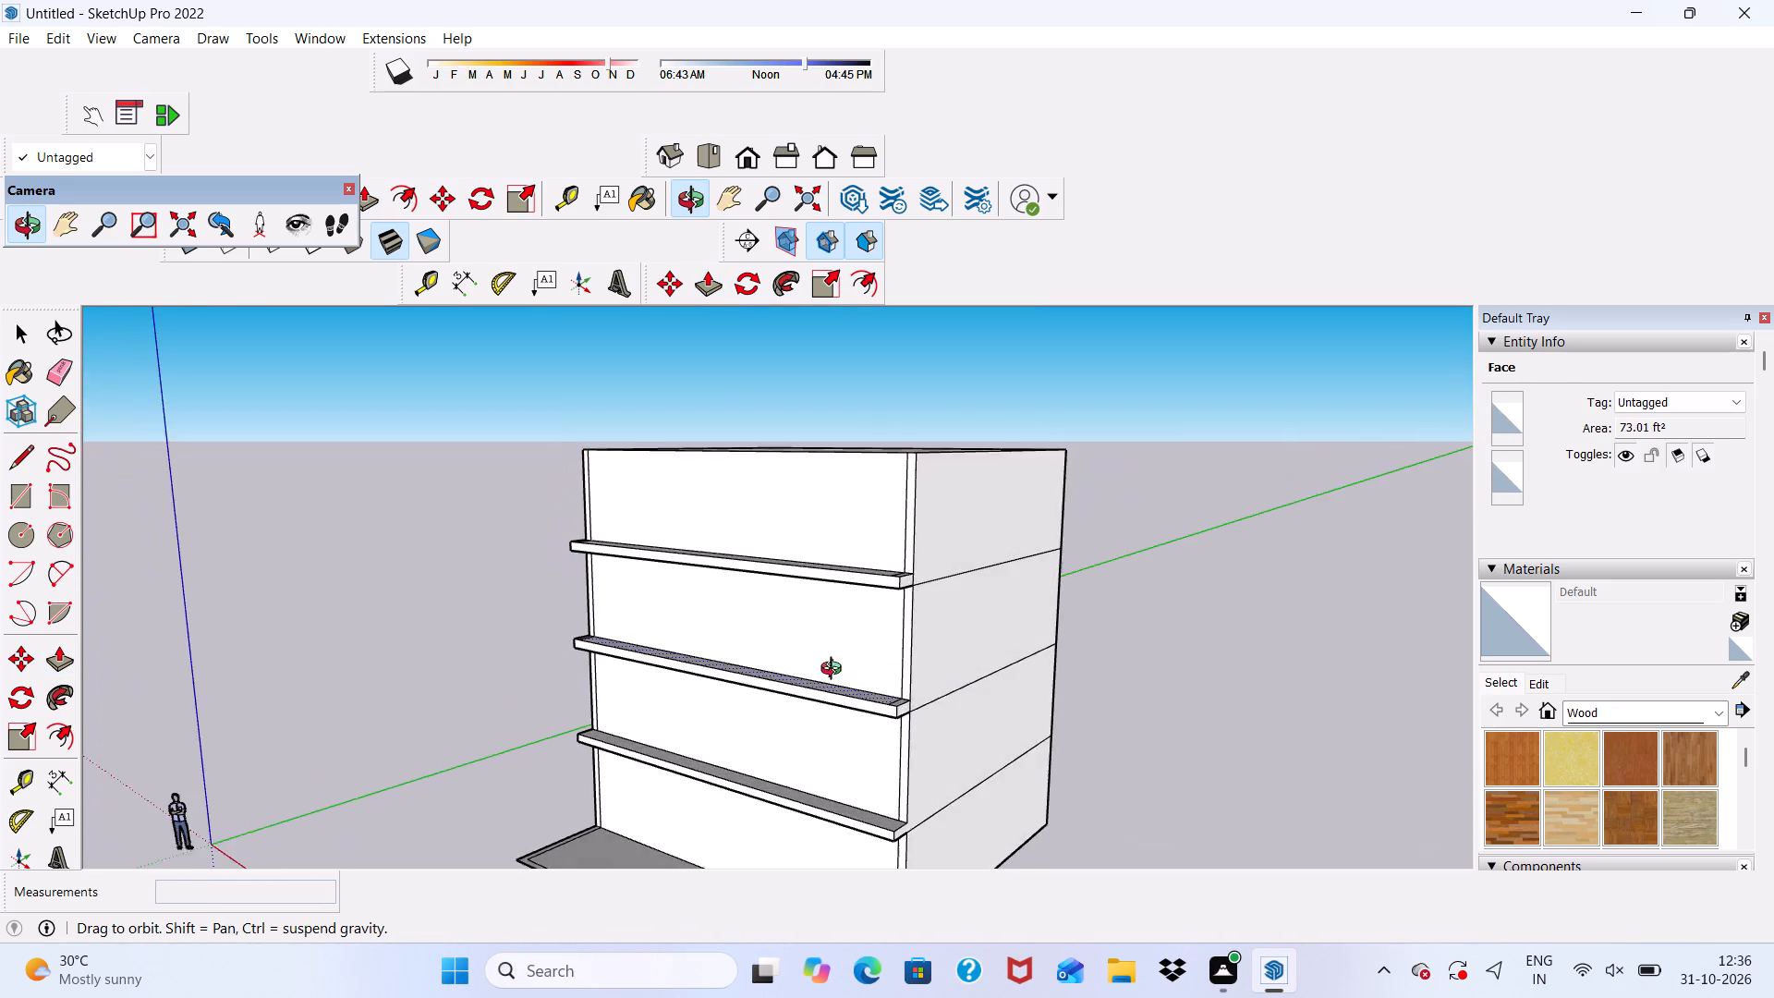
{"action": "middle_click_drag", "start_coordinate": [835, 671], "coordinate": [857, 782]}
{"action": "scroll", "coordinate": [688, 590], "scroll_direction": "up", "scroll_amount": 5}
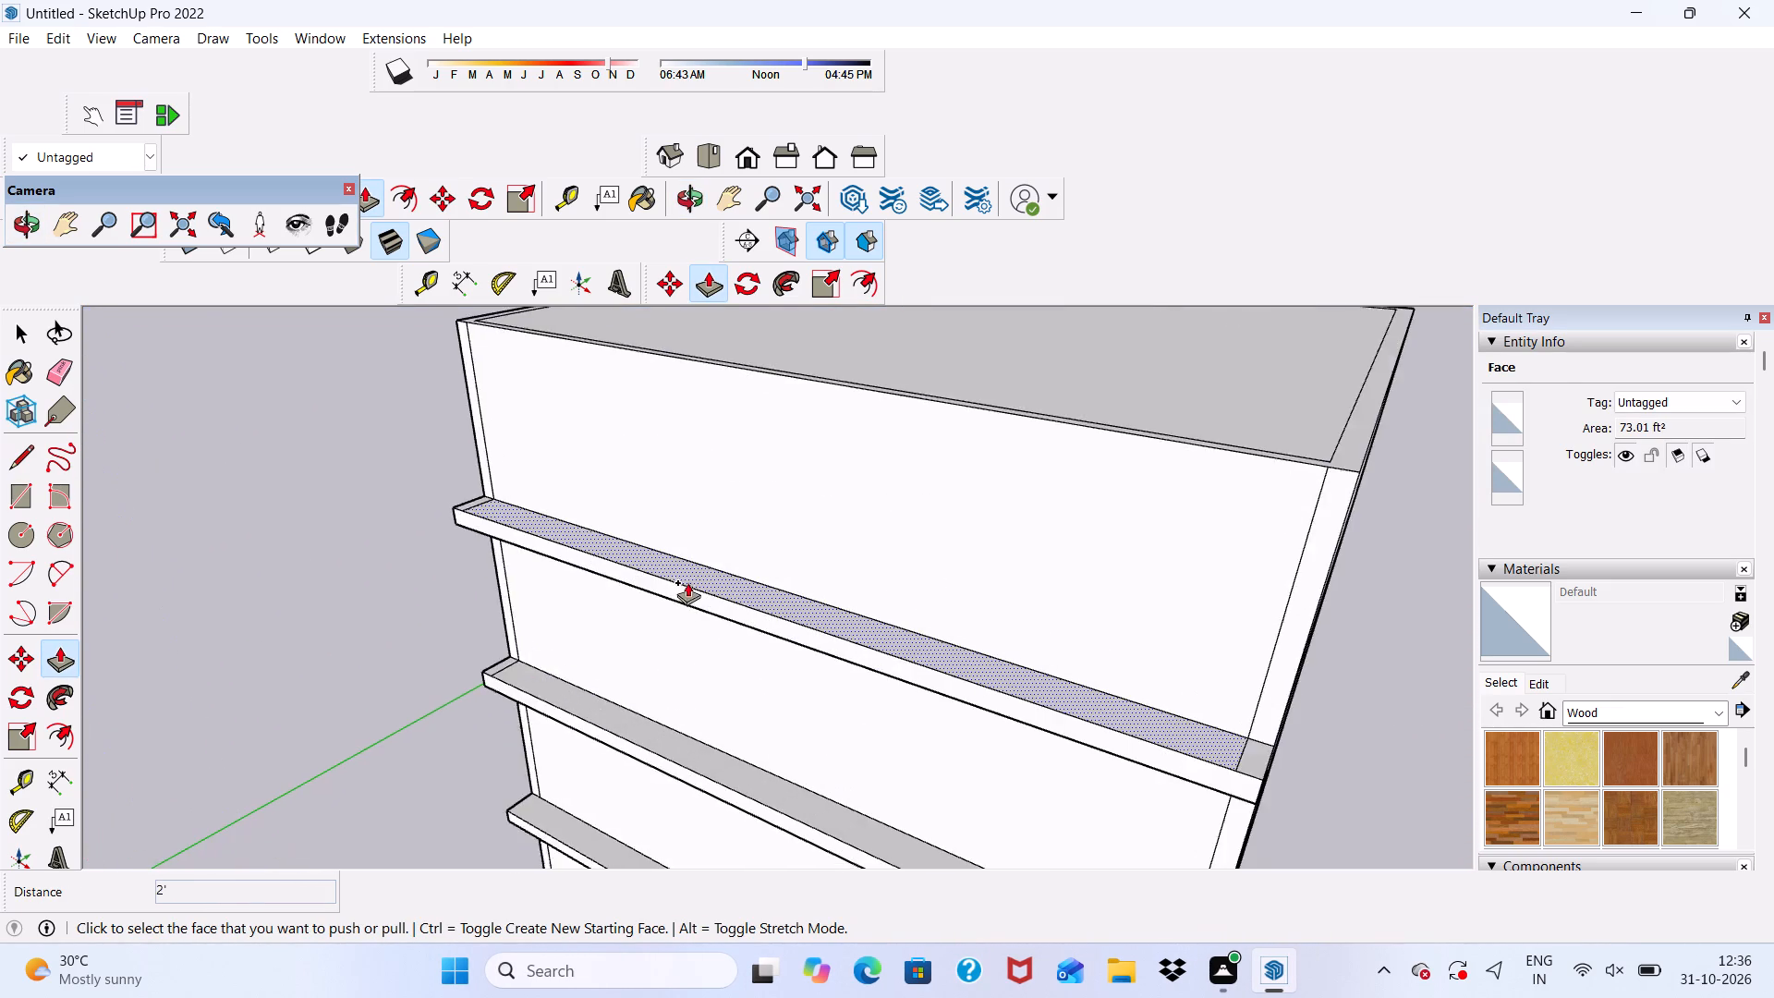
{"action": "scroll", "coordinate": [687, 582], "scroll_direction": "up", "scroll_amount": 11}
{"action": "left_click", "coordinate": [682, 595]}
{"action": "scroll", "coordinate": [570, 642], "scroll_direction": "down", "scroll_amount": 12}
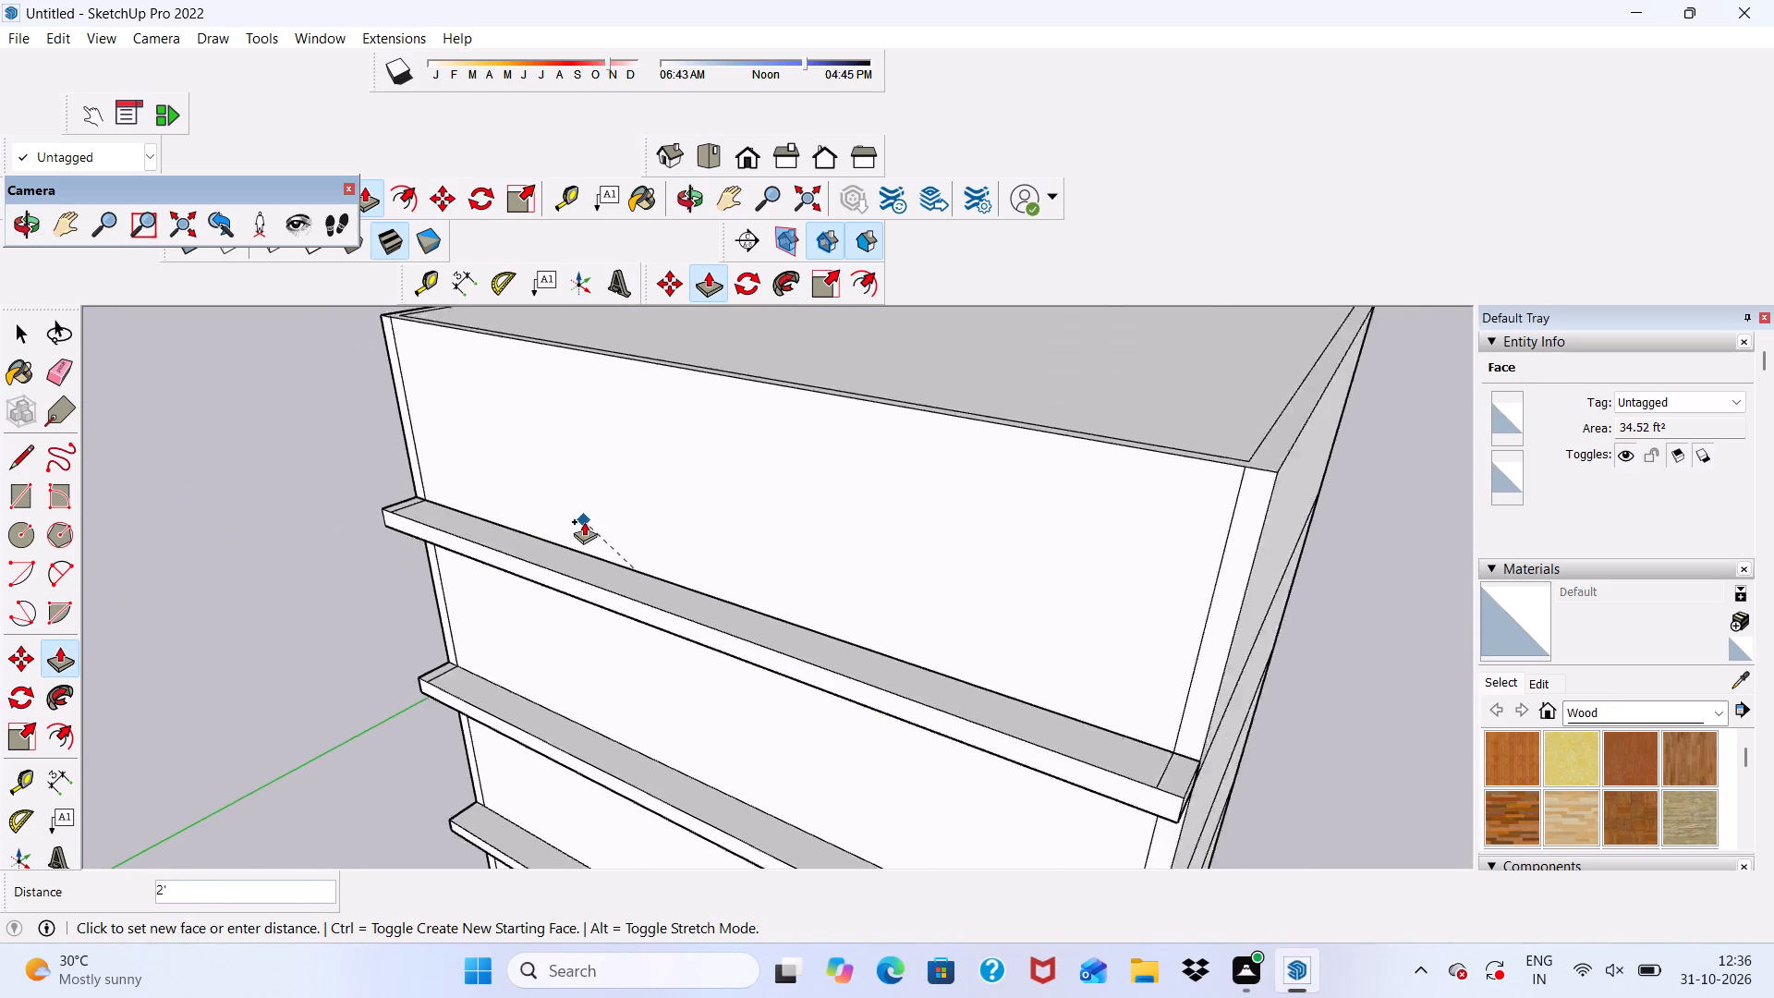
{"action": "scroll", "coordinate": [584, 521], "scroll_direction": "down", "scroll_amount": 3}
{"action": "scroll", "coordinate": [589, 542], "scroll_direction": "up", "scroll_amount": 1}
{"action": "scroll", "coordinate": [431, 612], "scroll_direction": "down", "scroll_amount": 7}
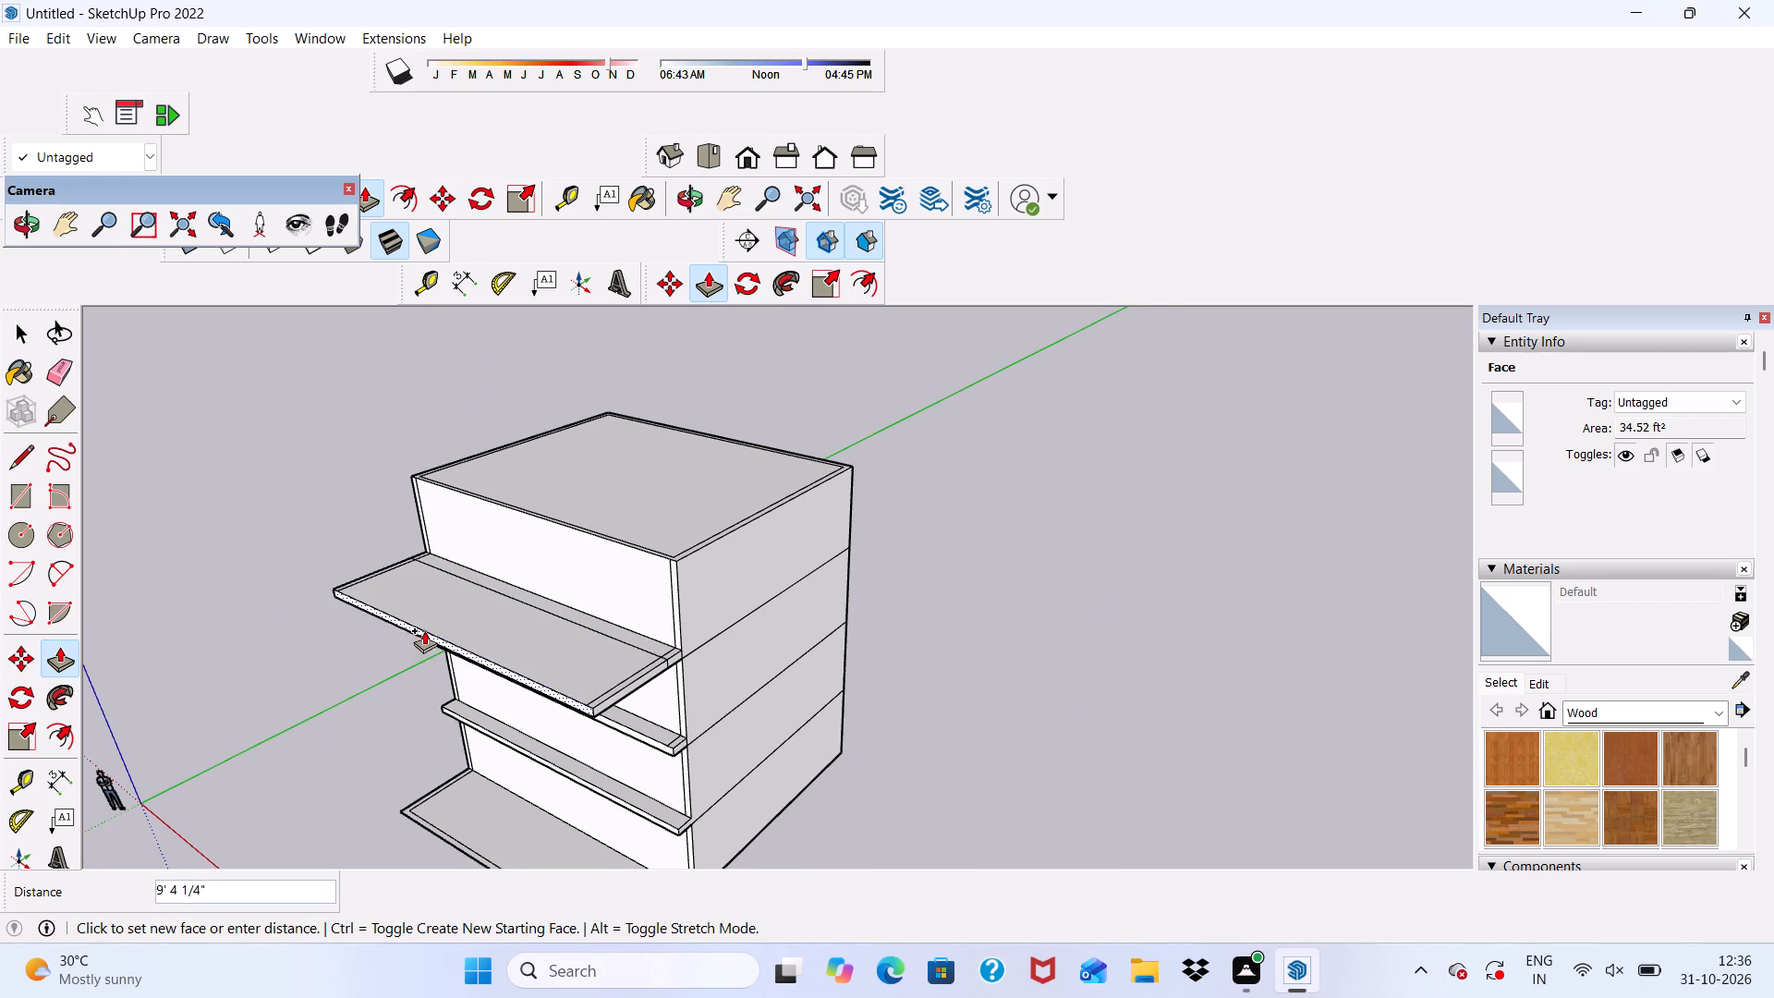
{"action": "type", "text": "3'"}
{"action": "key", "text": "Return"}
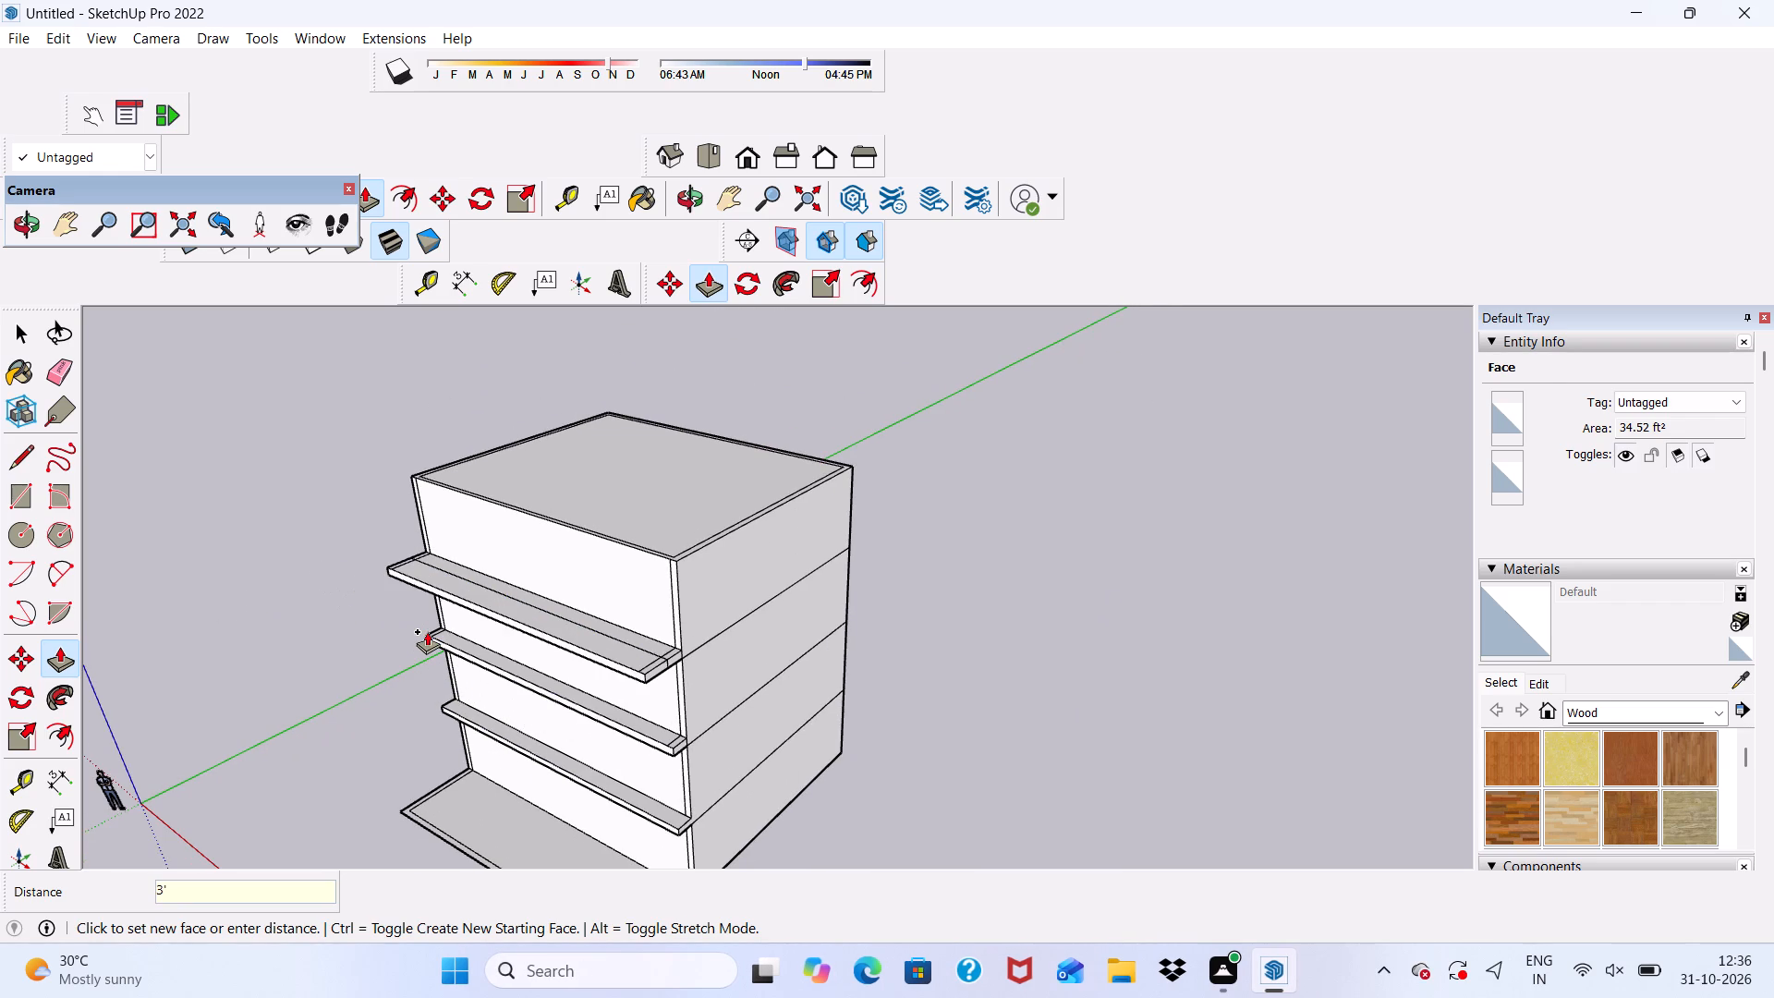
{"action": "scroll", "coordinate": [462, 672], "scroll_direction": "down", "scroll_amount": 5}
{"action": "scroll", "coordinate": [615, 805], "scroll_direction": "up", "scroll_amount": 16}
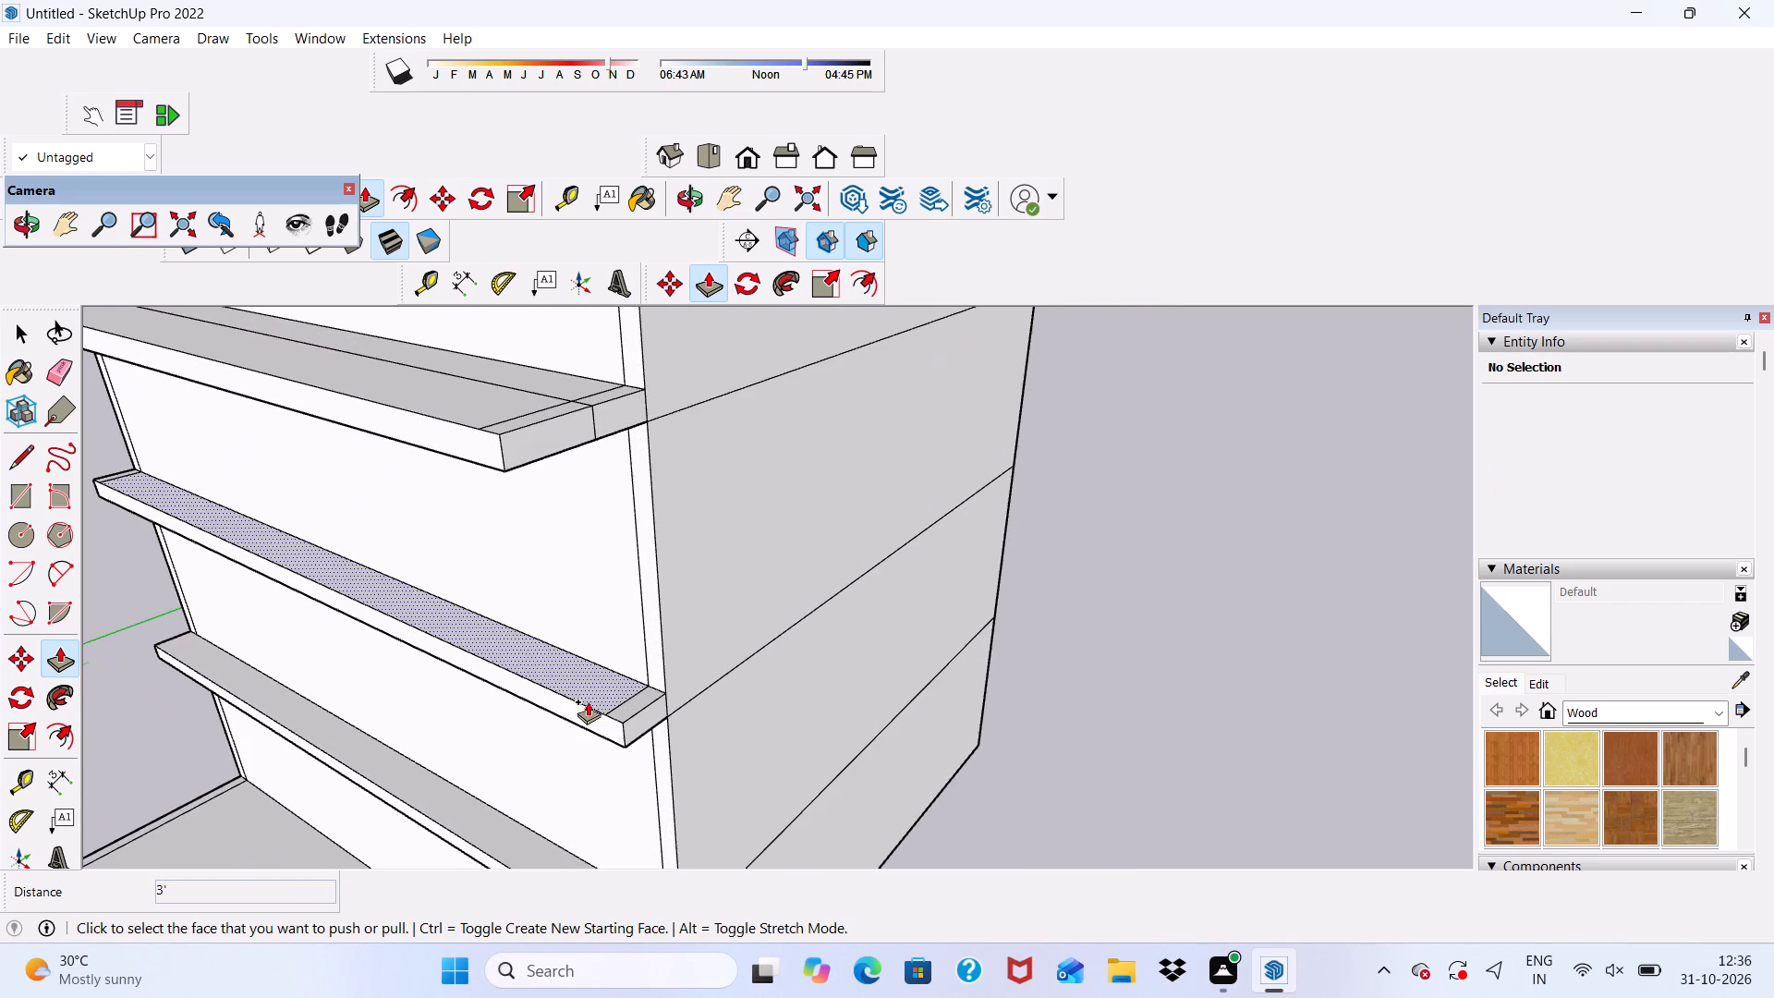
Push/Pull the front face of the third-storey floor ledge outward by a further 3'.
{"action": "left_click", "coordinate": [589, 716]}
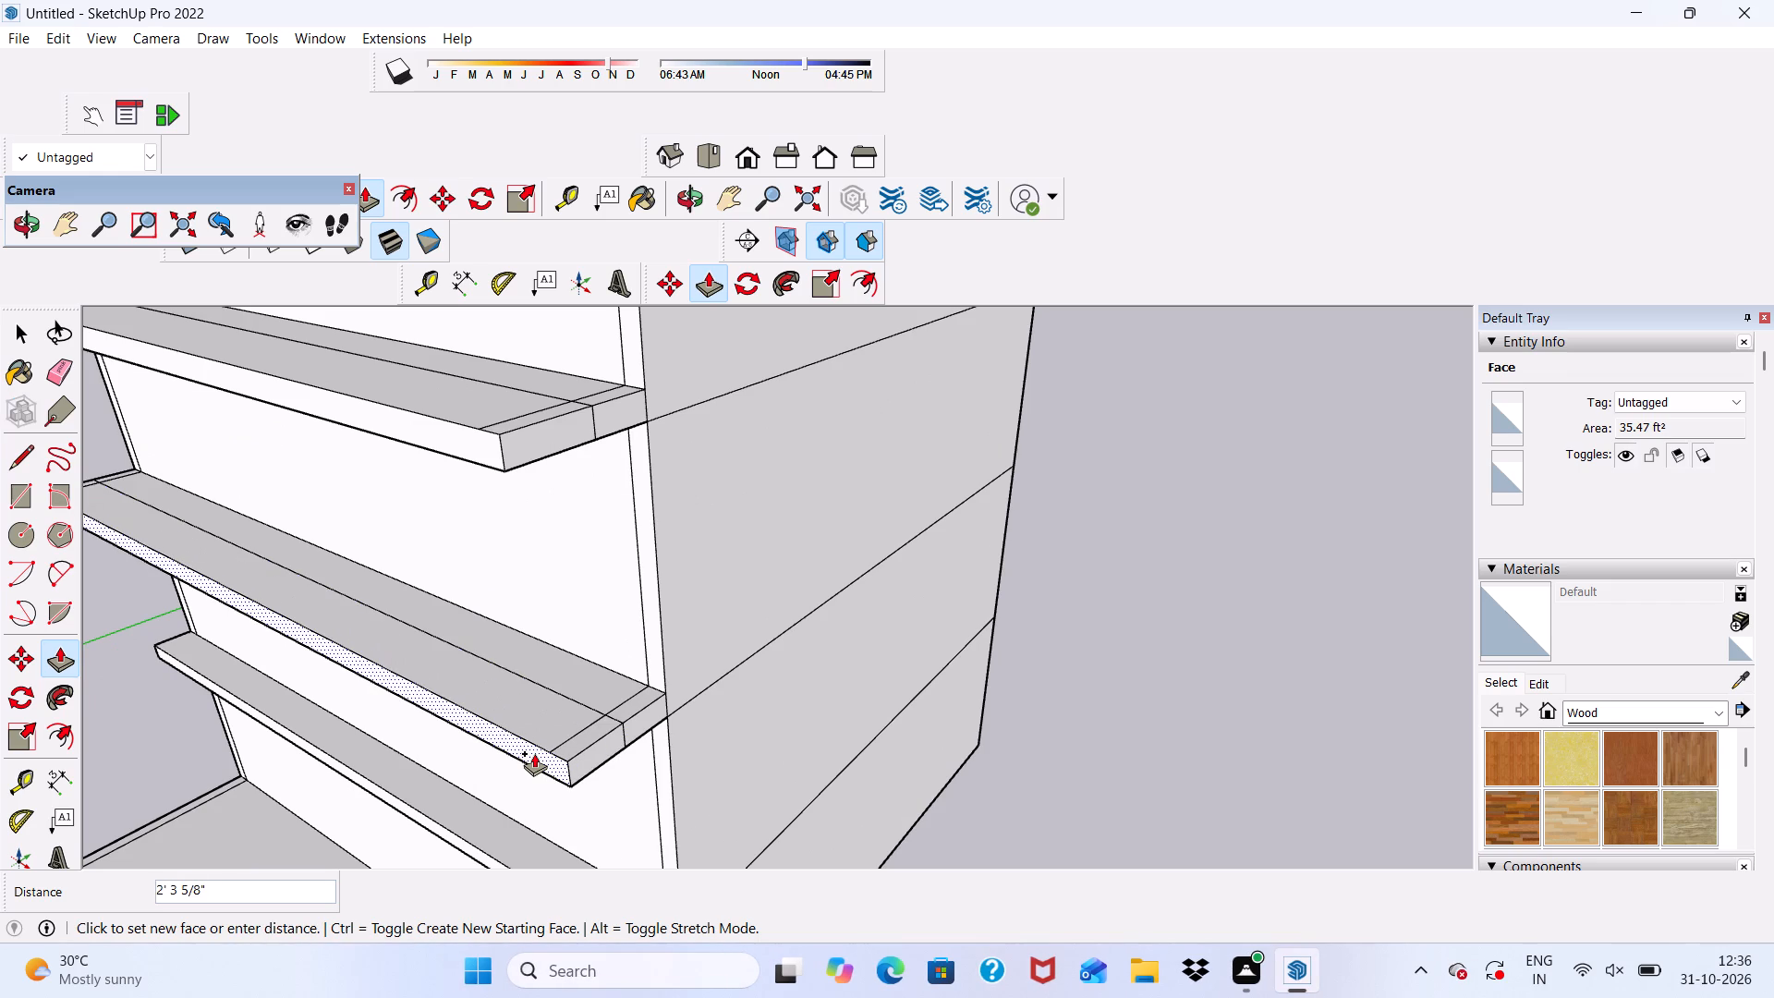
{"action": "type", "text": "3'"}
{"action": "key", "text": "Return"}
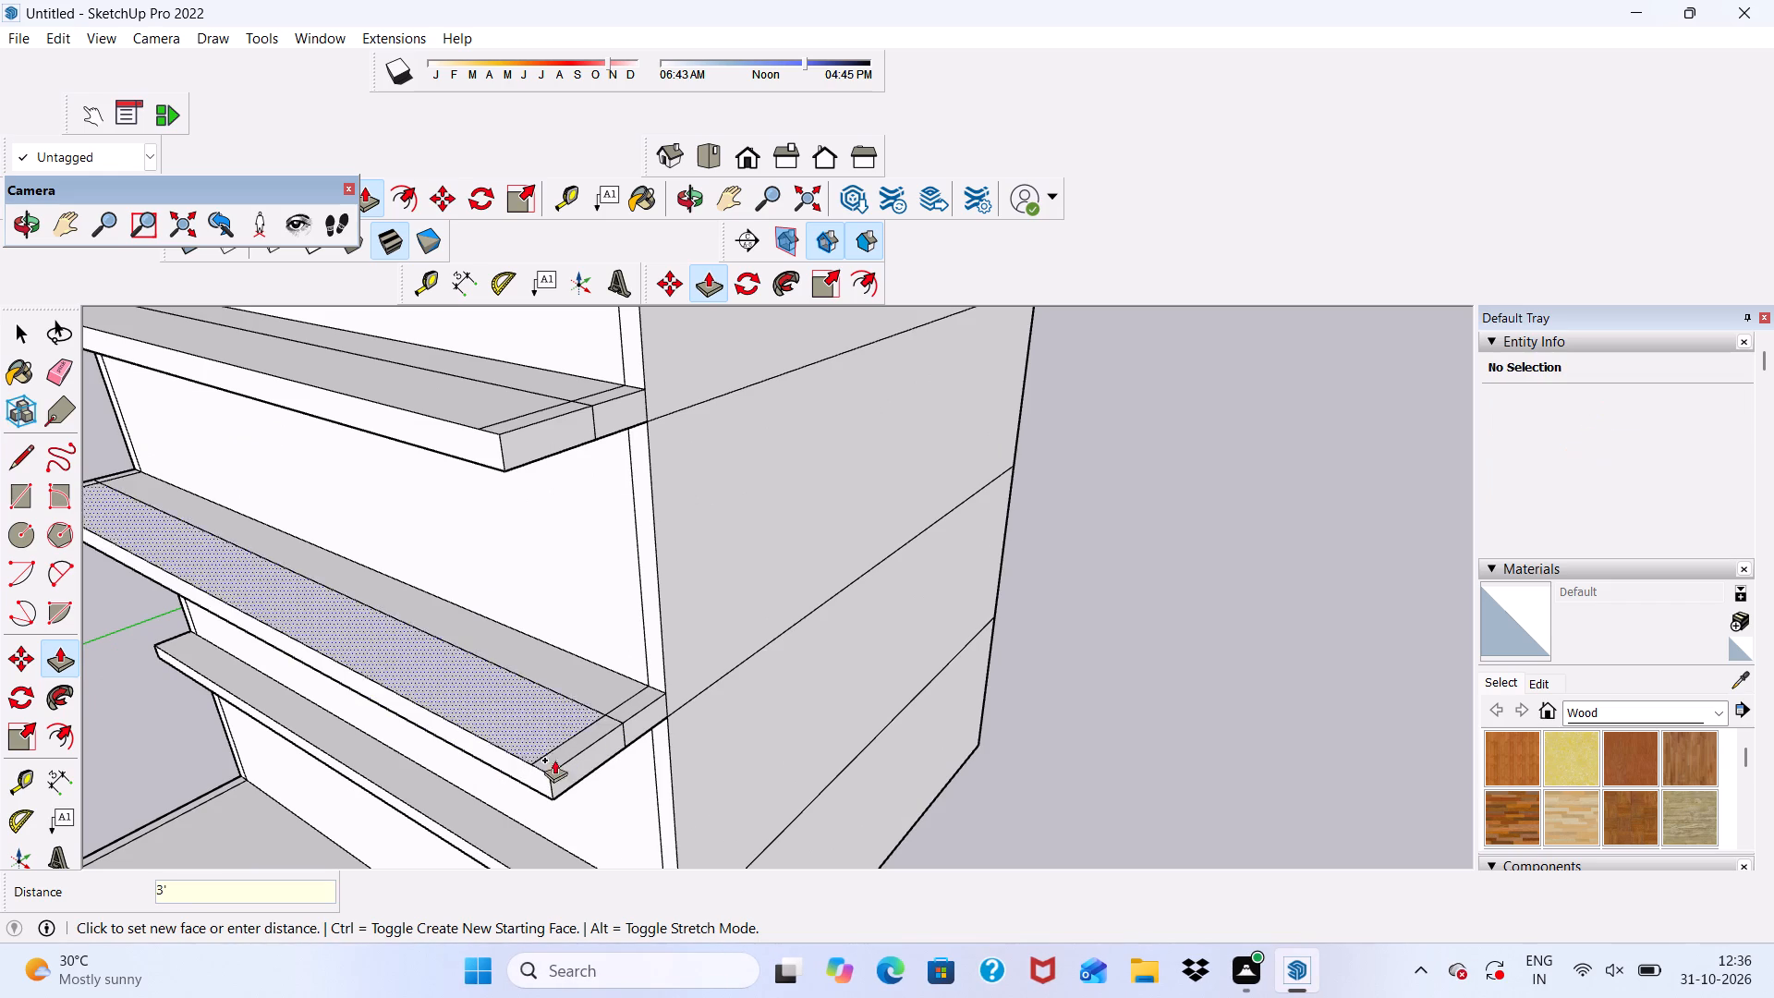
{"action": "scroll", "coordinate": [687, 588], "scroll_direction": "down", "scroll_amount": 6}
{"action": "scroll", "coordinate": [656, 799], "scroll_direction": "up", "scroll_amount": 7}
Push/Pull the front face of the second-storey floor ledge outward by a further 3'.
{"action": "left_click", "coordinate": [656, 797]}
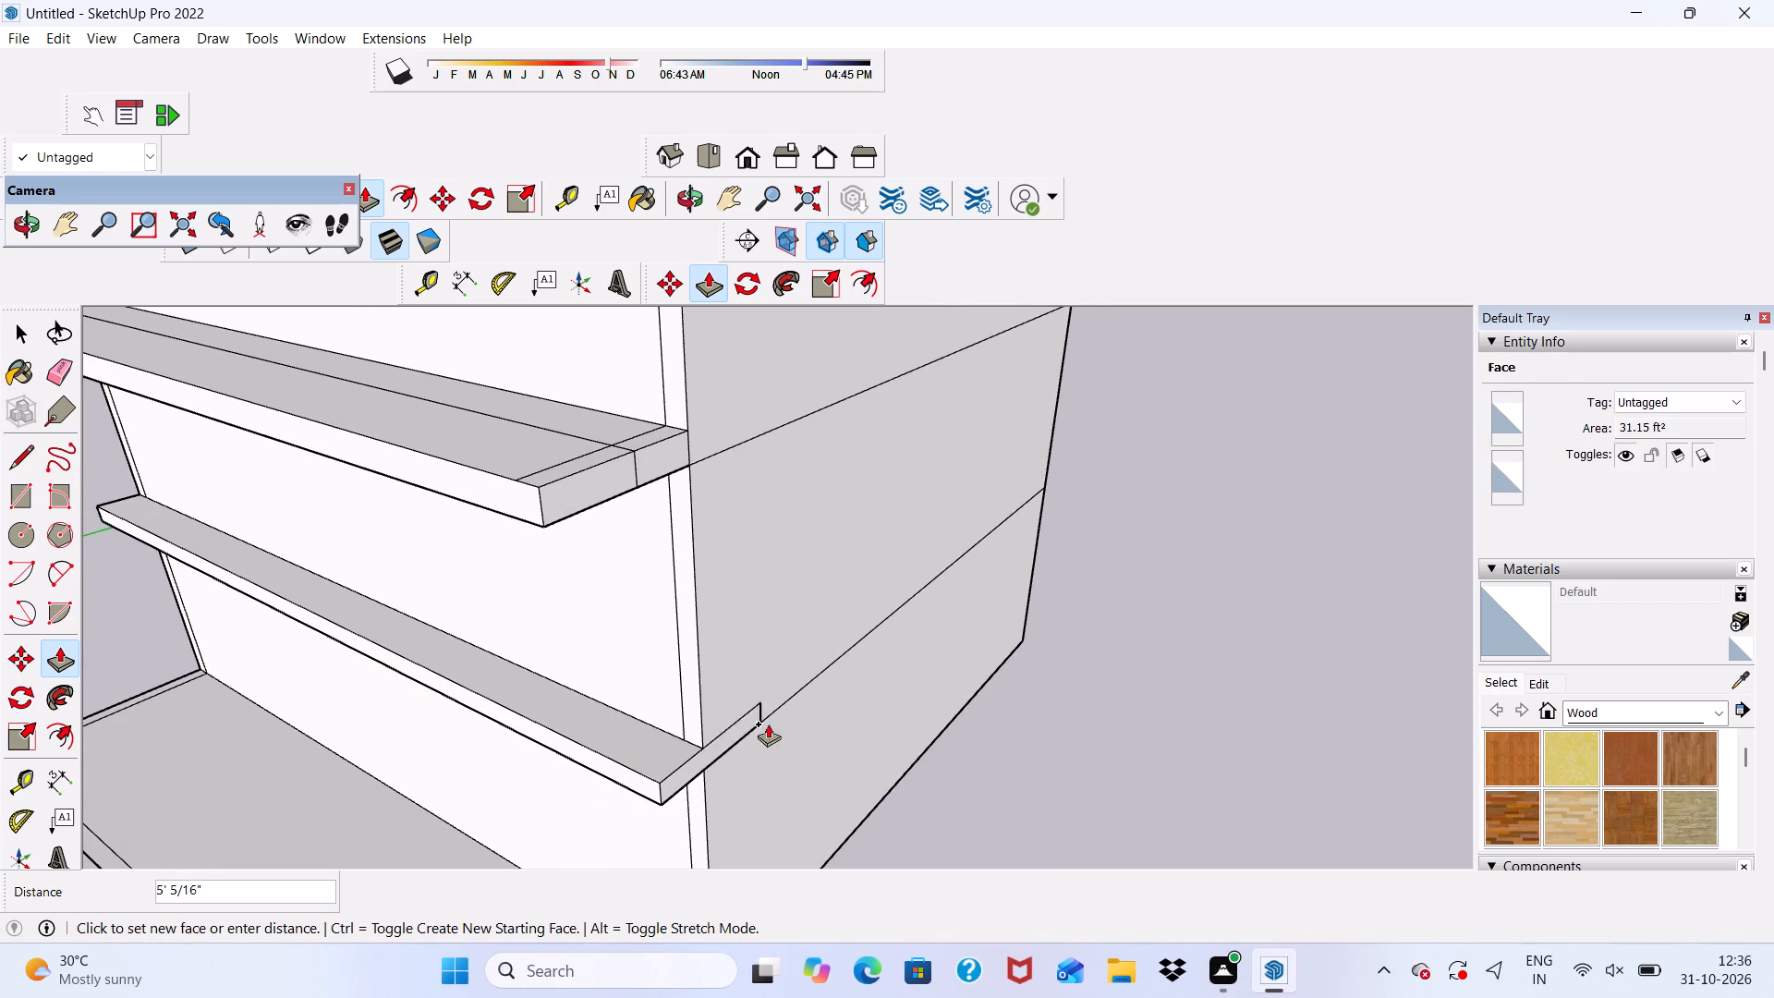
{"action": "scroll", "coordinate": [602, 771], "scroll_direction": "up", "scroll_amount": 2}
{"action": "key", "text": "3"}
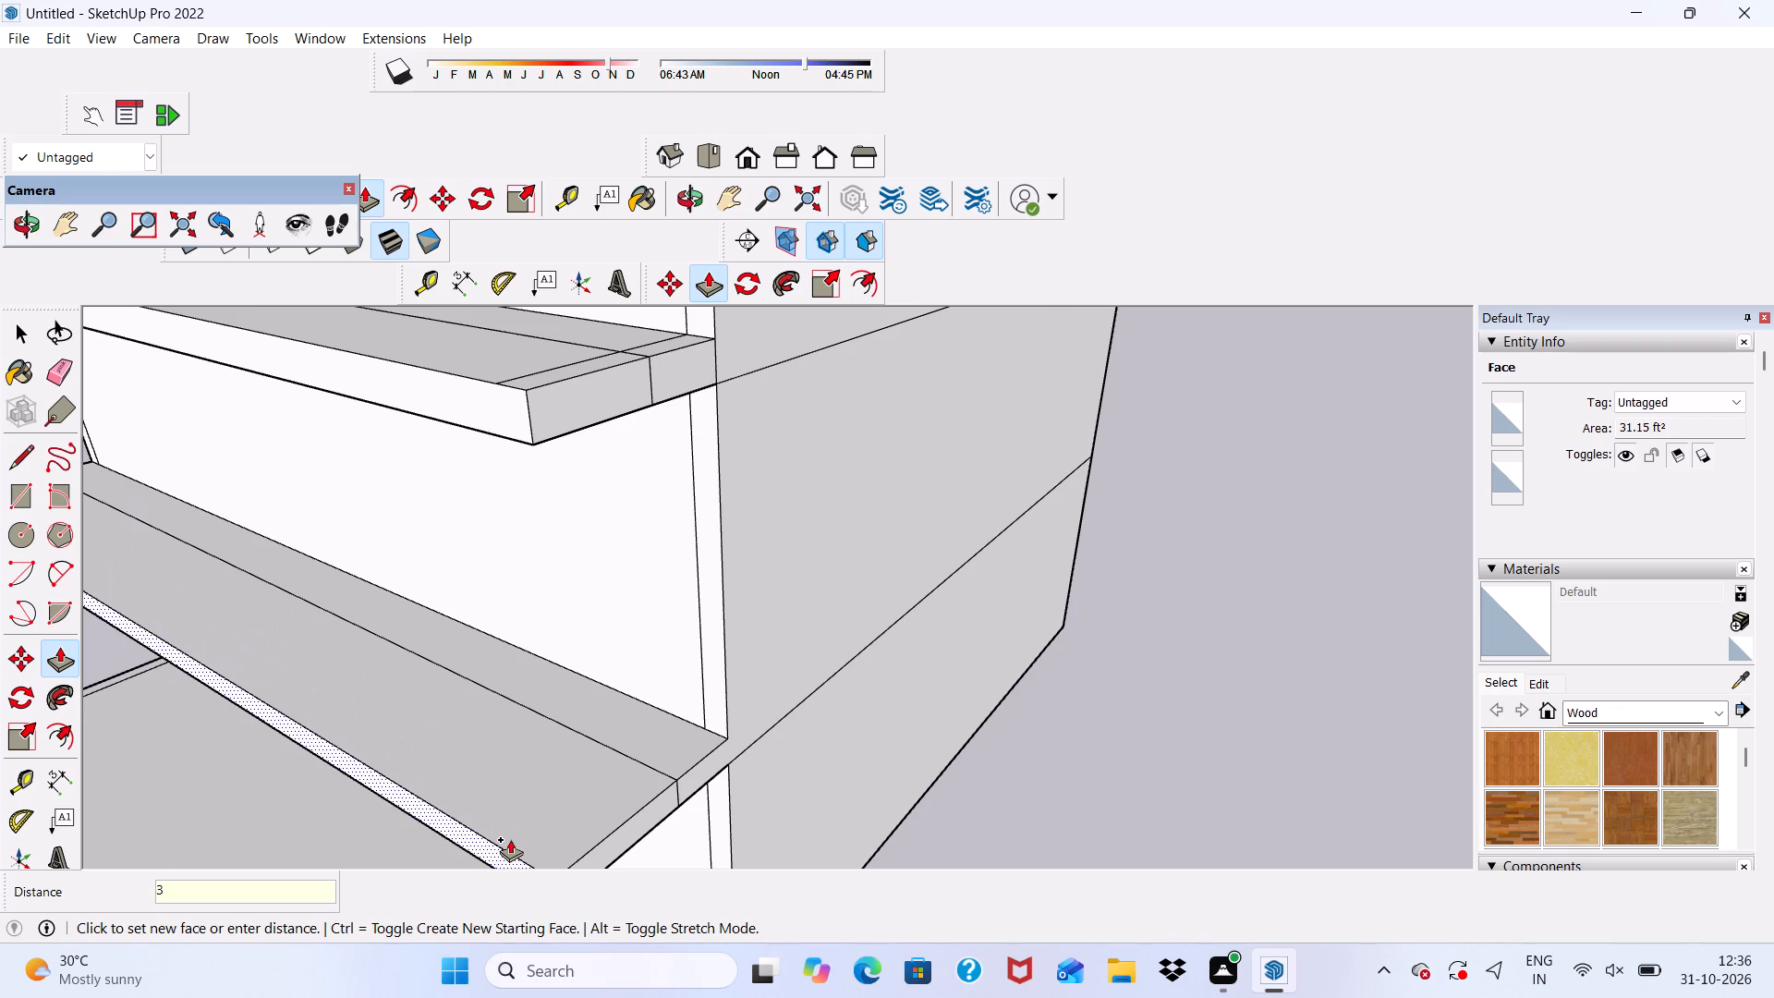
{"action": "key", "text": "apostrophe"}
{"action": "key", "text": "Return"}
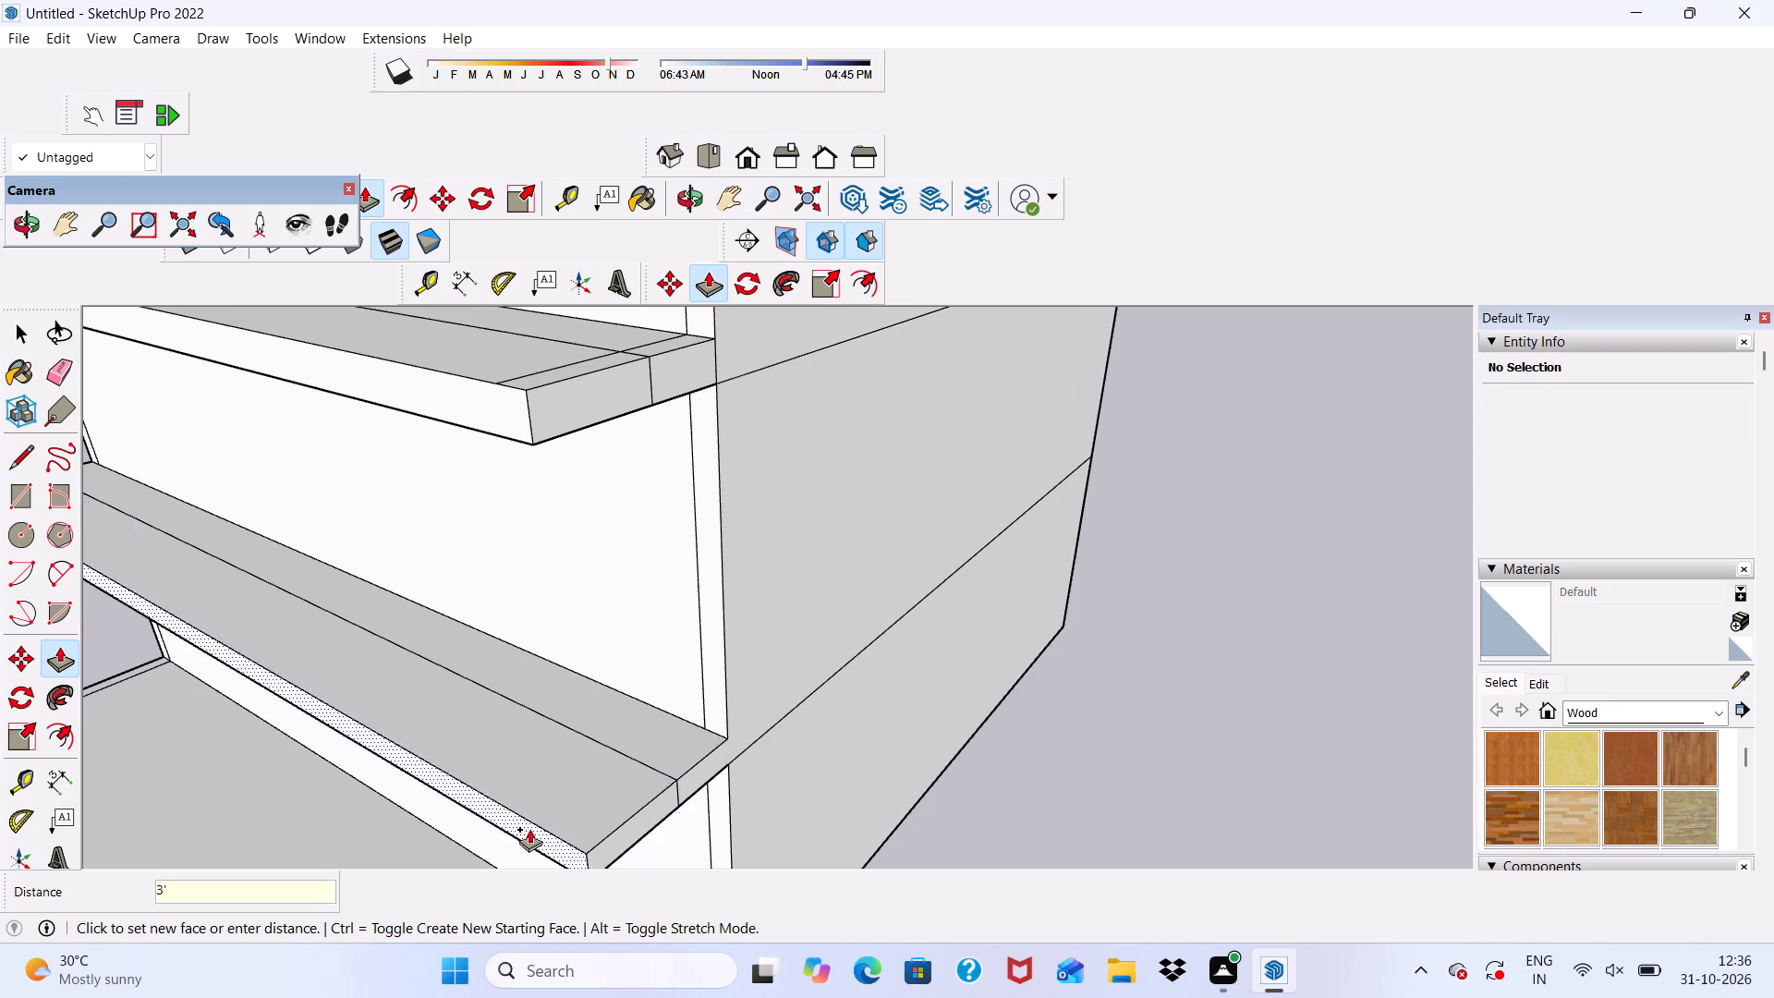
{"action": "scroll", "coordinate": [633, 643], "scroll_direction": "down", "scroll_amount": 5}
{"action": "key", "text": "space"}
{"action": "scroll", "coordinate": [541, 526], "scroll_direction": "down", "scroll_amount": 2}
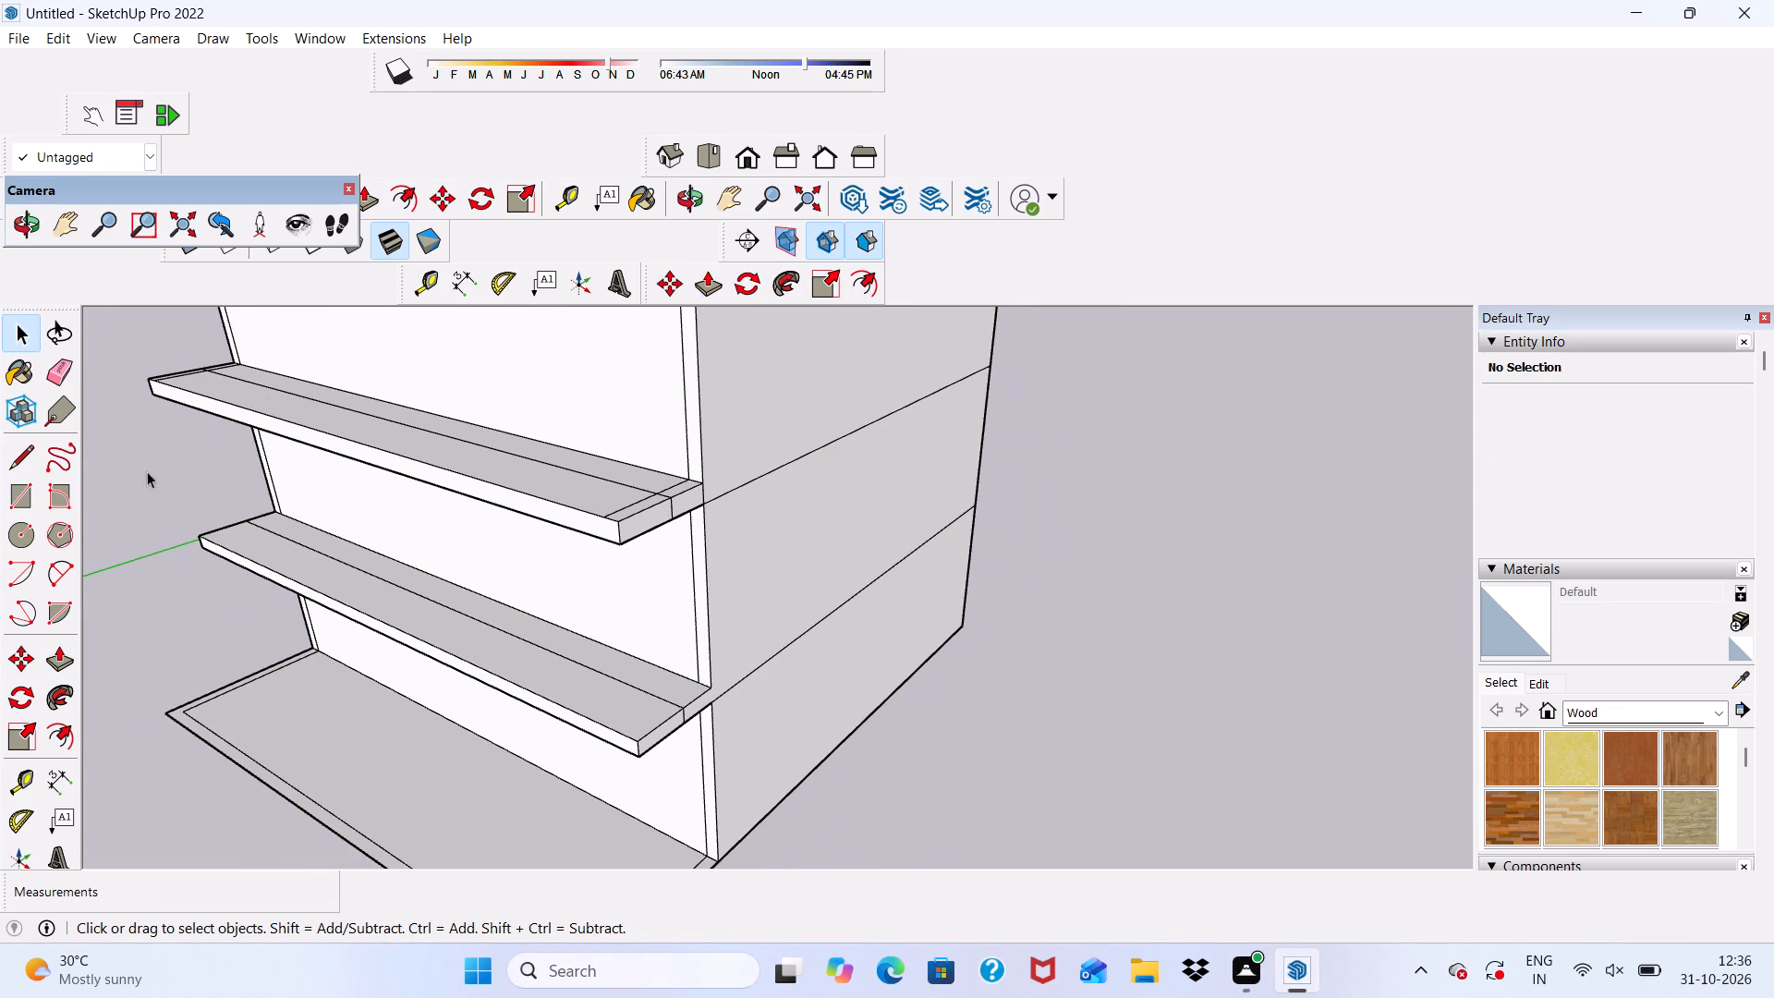
Erase the lengthwise seam and the right-end seam lines on top of the third-storey floor ledge.
{"action": "left_click", "coordinate": [61, 371]}
{"action": "scroll", "coordinate": [218, 416], "scroll_direction": "down", "scroll_amount": 1}
{"action": "middle_click_drag", "start_coordinate": [236, 419], "coordinate": [398, 415]}
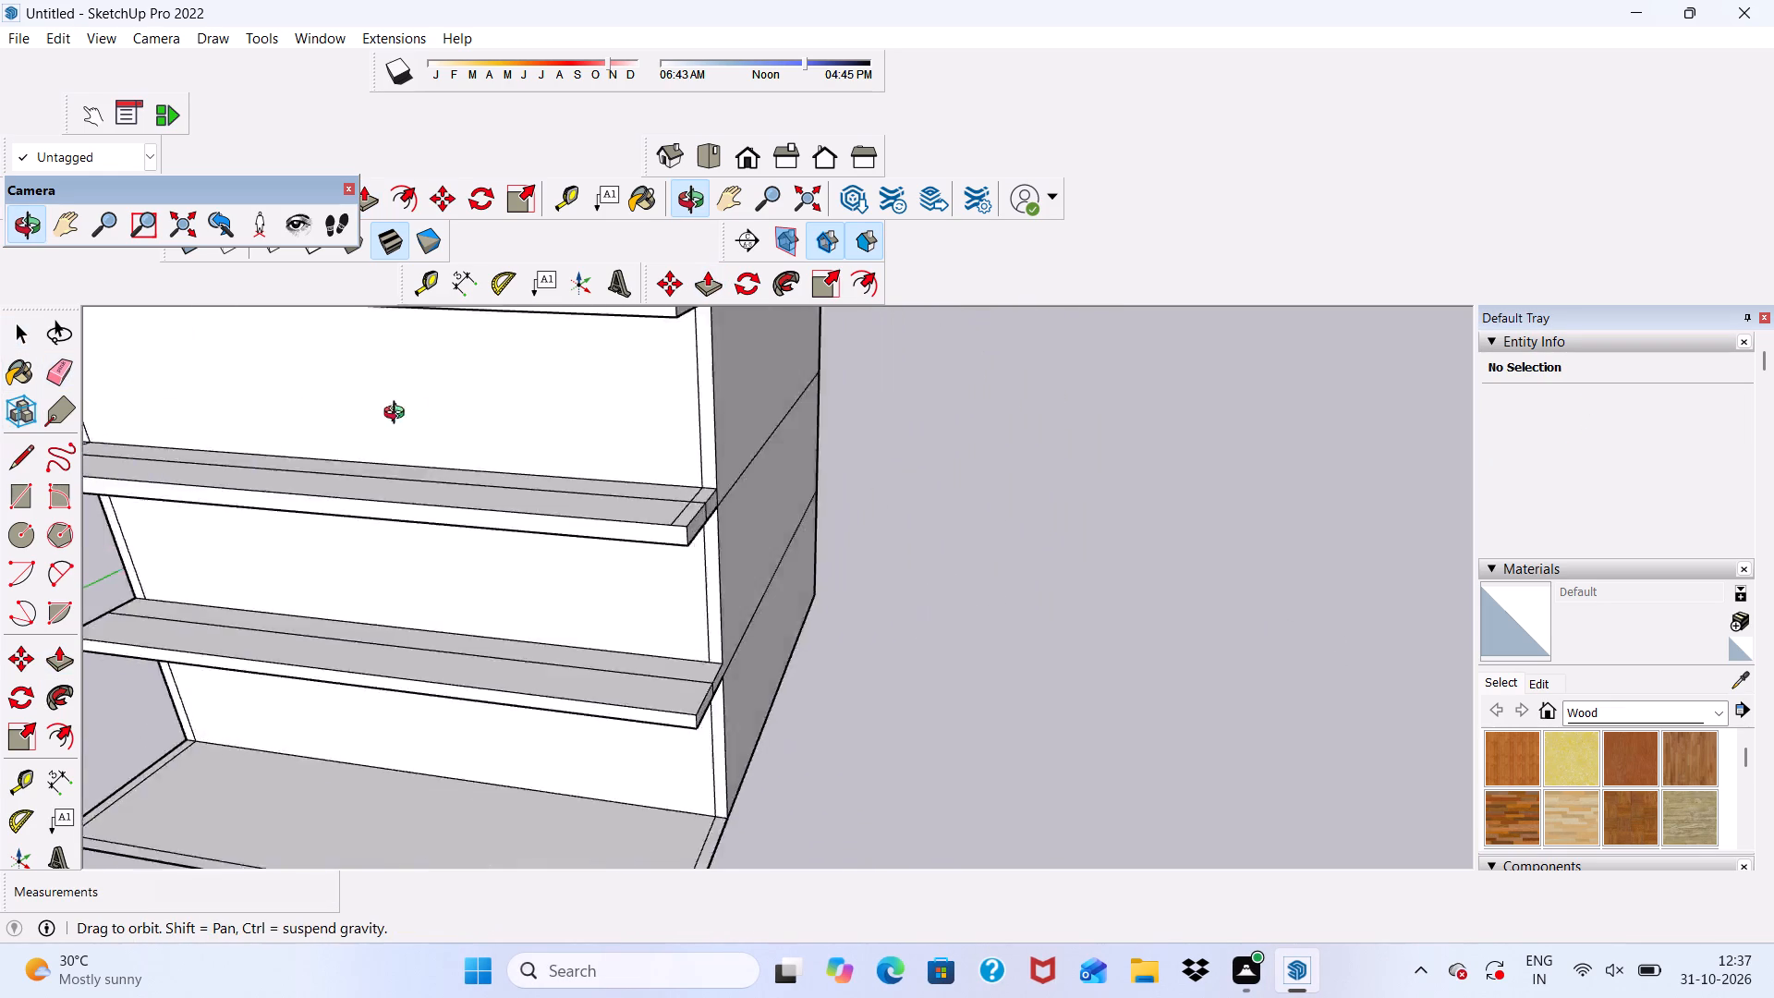
{"action": "middle_click_drag", "start_coordinate": [398, 415], "coordinate": [457, 438]}
{"action": "scroll", "coordinate": [497, 552], "scroll_direction": "up", "scroll_amount": 5}
{"action": "left_click", "coordinate": [500, 524]}
{"action": "scroll", "coordinate": [973, 501], "scroll_direction": "up", "scroll_amount": 3}
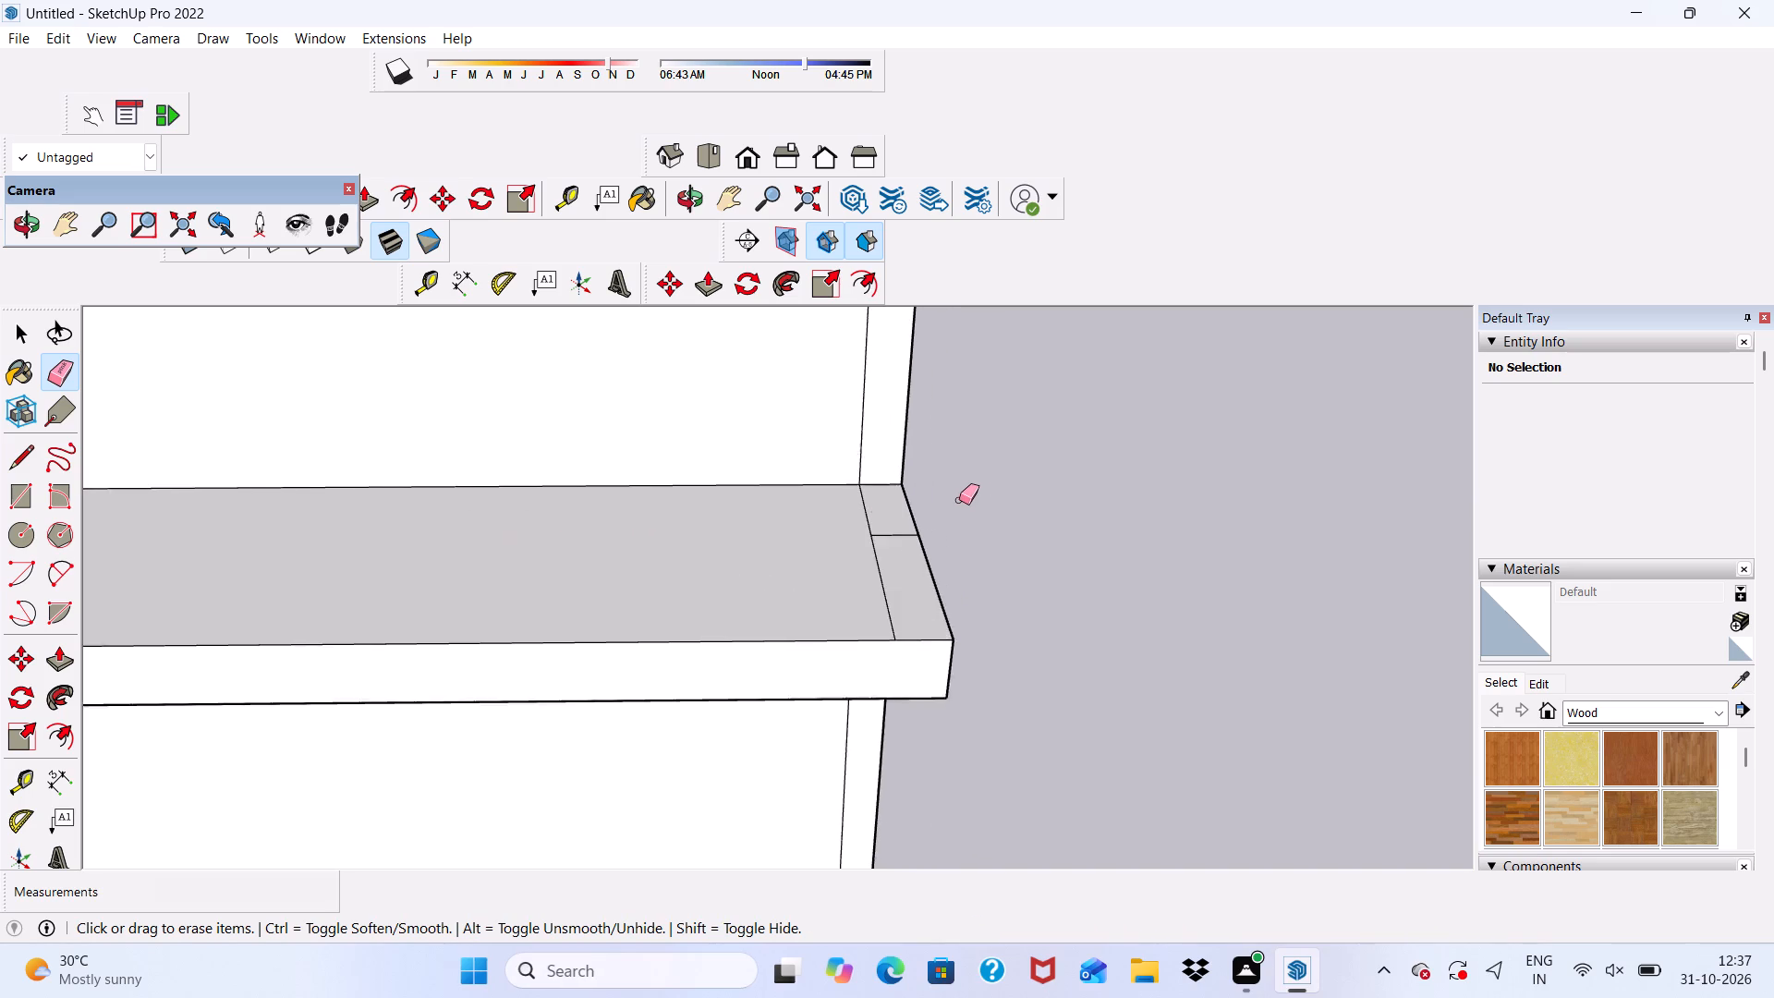
{"action": "scroll", "coordinate": [959, 500], "scroll_direction": "up", "scroll_amount": 2}
{"action": "left_click_drag", "start_coordinate": [865, 517], "coordinate": [856, 564]}
{"action": "left_click_drag", "start_coordinate": [857, 527], "coordinate": [851, 536]}
Erase the leftover seam lines at the left end of the third-storey floor ledge's top.
{"action": "scroll", "coordinate": [857, 481], "scroll_direction": "down", "scroll_amount": 5}
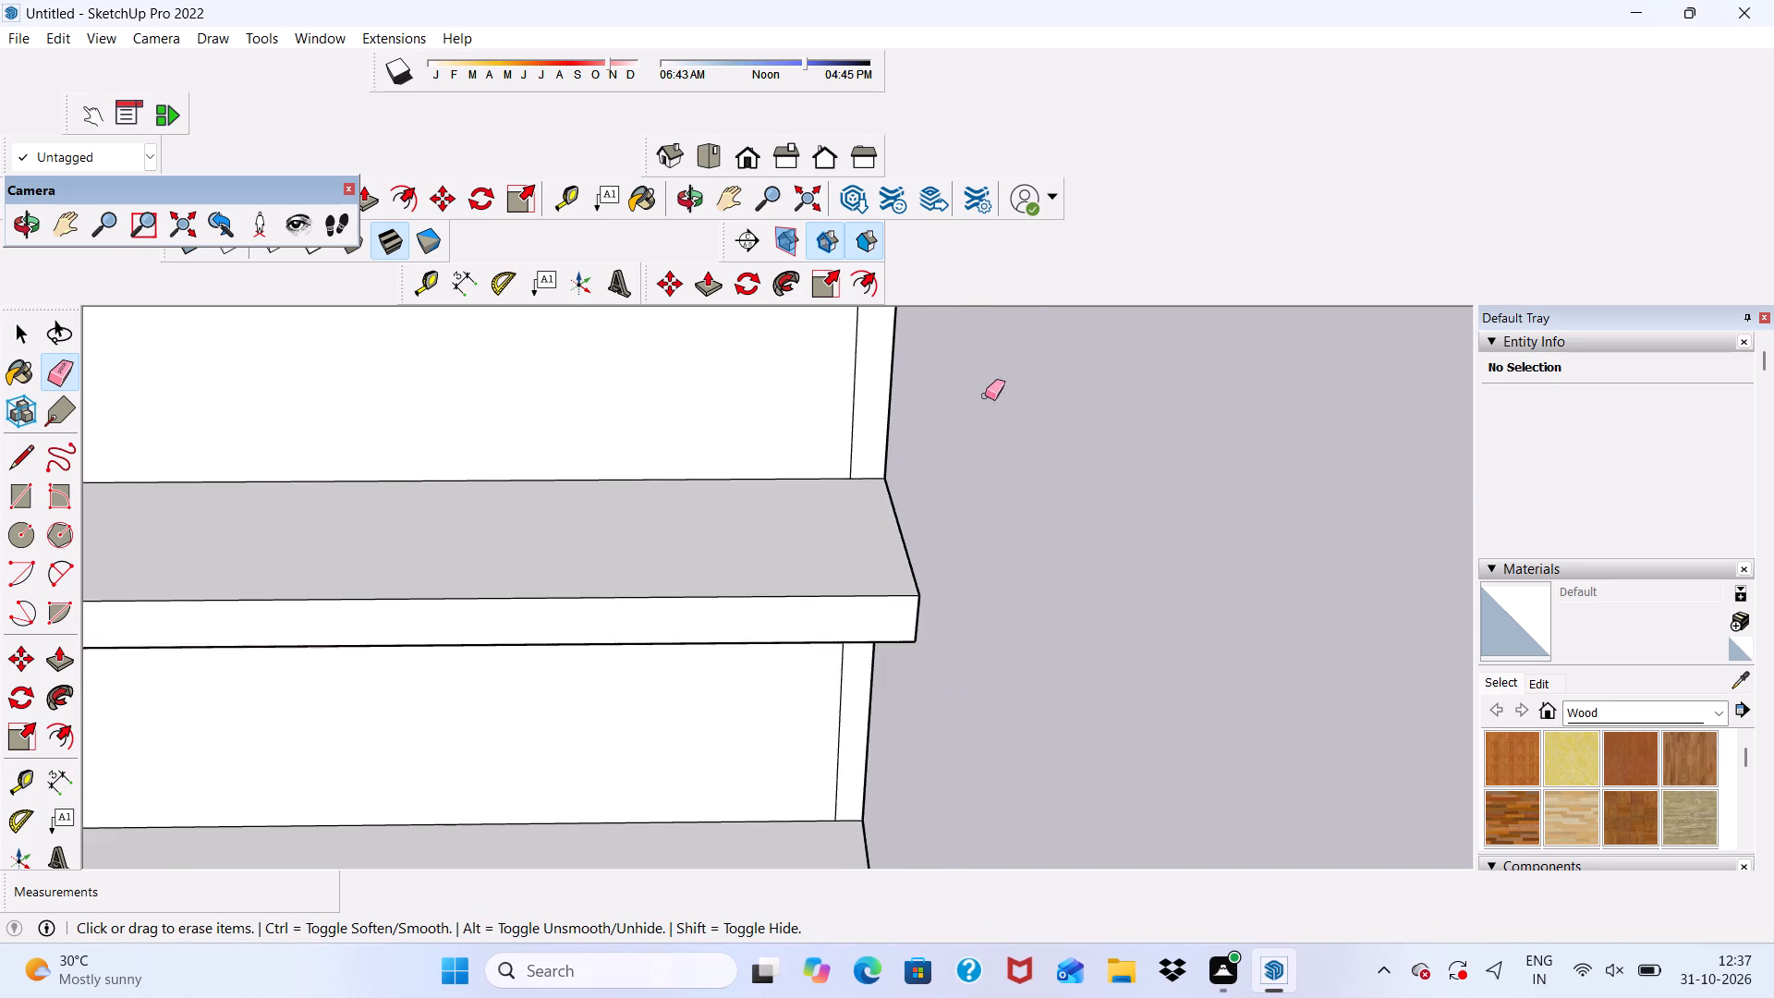
{"action": "scroll", "coordinate": [985, 396], "scroll_direction": "down", "scroll_amount": 12}
{"action": "middle_click_drag", "start_coordinate": [525, 524], "coordinate": [549, 559]}
{"action": "scroll", "coordinate": [534, 545], "scroll_direction": "up", "scroll_amount": 2}
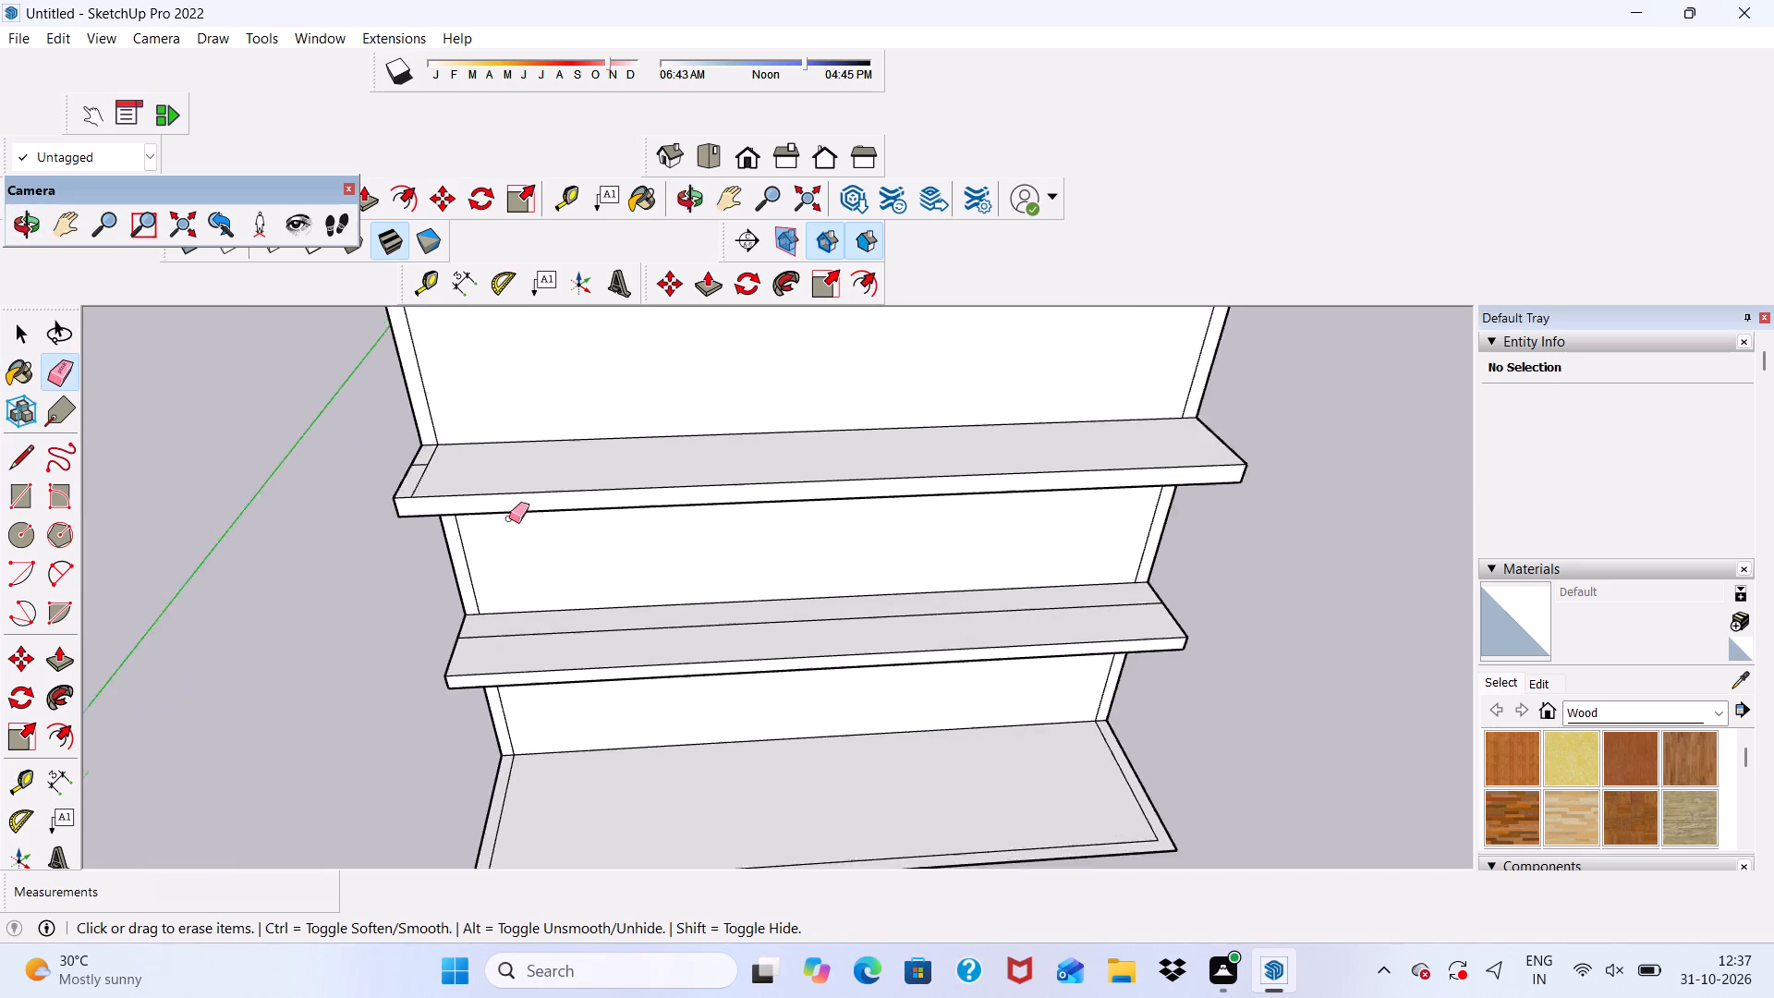
{"action": "scroll", "coordinate": [509, 518], "scroll_direction": "up", "scroll_amount": 13}
{"action": "left_click_drag", "start_coordinate": [375, 420], "coordinate": [390, 452]}
{"action": "left_click_drag", "start_coordinate": [397, 416], "coordinate": [434, 421]}
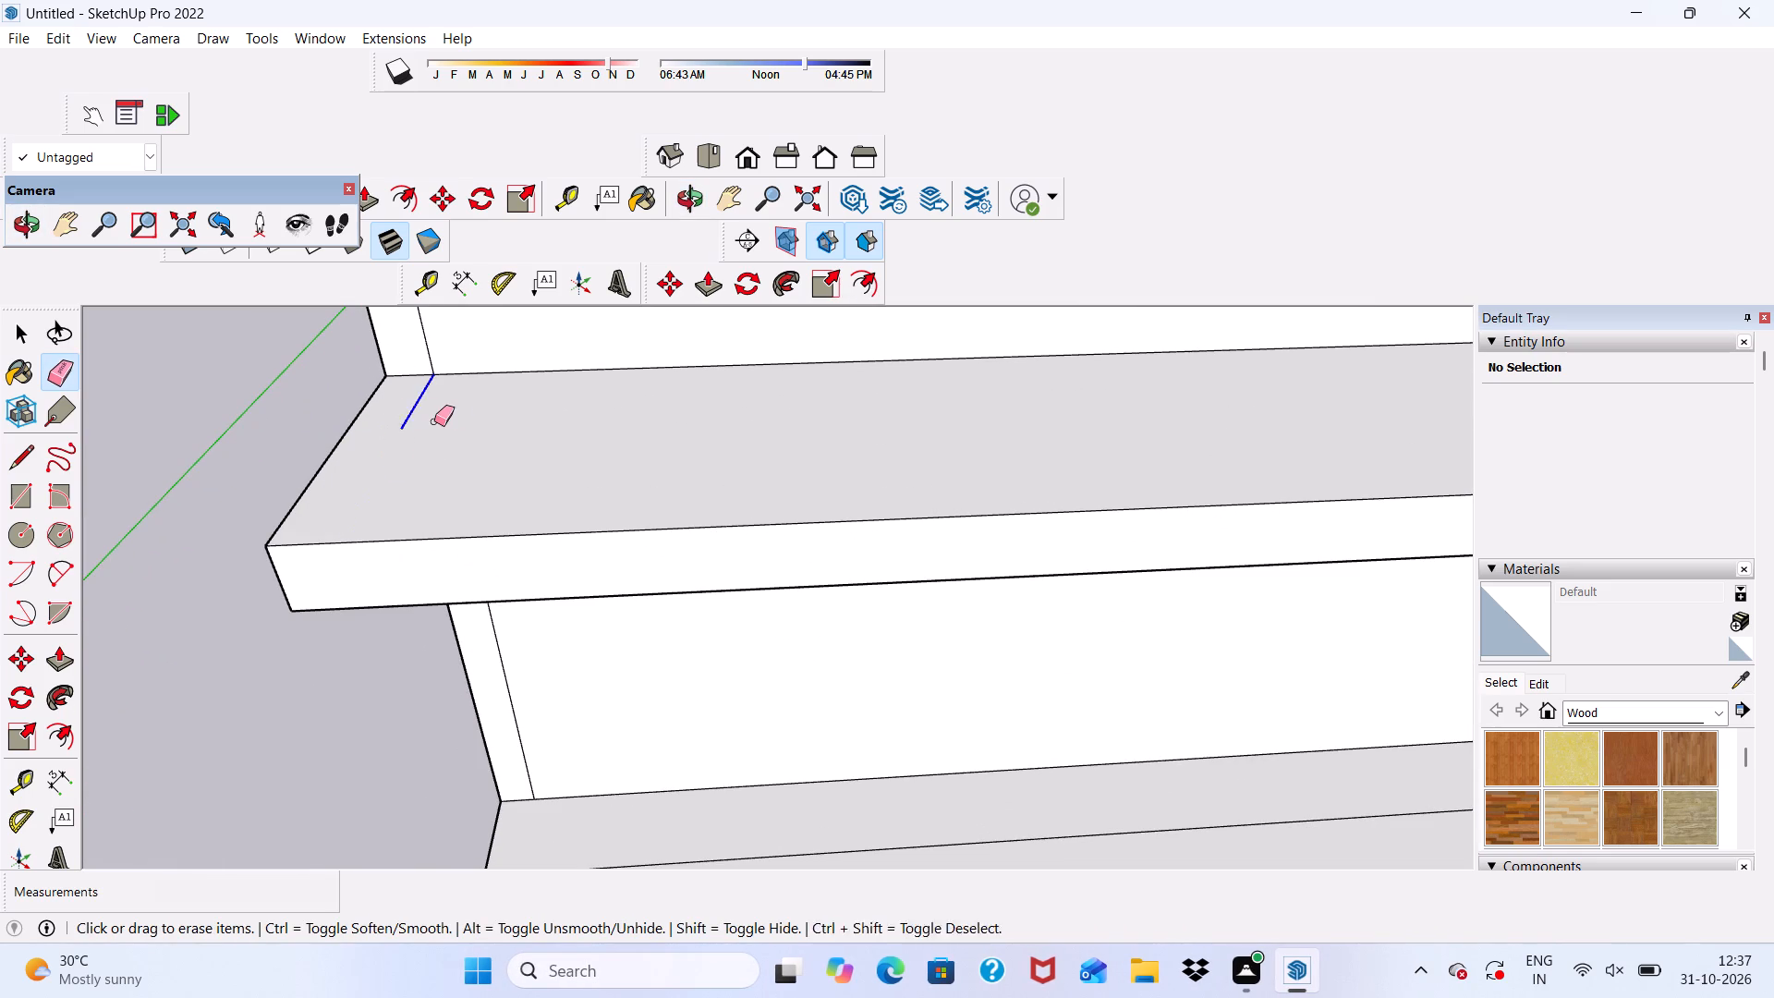
{"action": "left_click_drag", "start_coordinate": [434, 421], "coordinate": [449, 421]}
Erase the lengthwise seam and the left-end seam lines on the underside of the third-storey floor ledge.
{"action": "scroll", "coordinate": [430, 414], "scroll_direction": "down", "scroll_amount": 11}
{"action": "middle_click_drag", "start_coordinate": [552, 563], "coordinate": [565, 268]}
{"action": "scroll", "coordinate": [547, 411], "scroll_direction": "up", "scroll_amount": 8}
{"action": "left_click", "coordinate": [507, 321]}
{"action": "left_click_drag", "start_coordinate": [480, 327], "coordinate": [468, 335]}
{"action": "left_click", "coordinate": [467, 323]}
{"action": "left_click", "coordinate": [469, 317]}
{"action": "scroll", "coordinate": [474, 359], "scroll_direction": "down", "scroll_amount": 13}
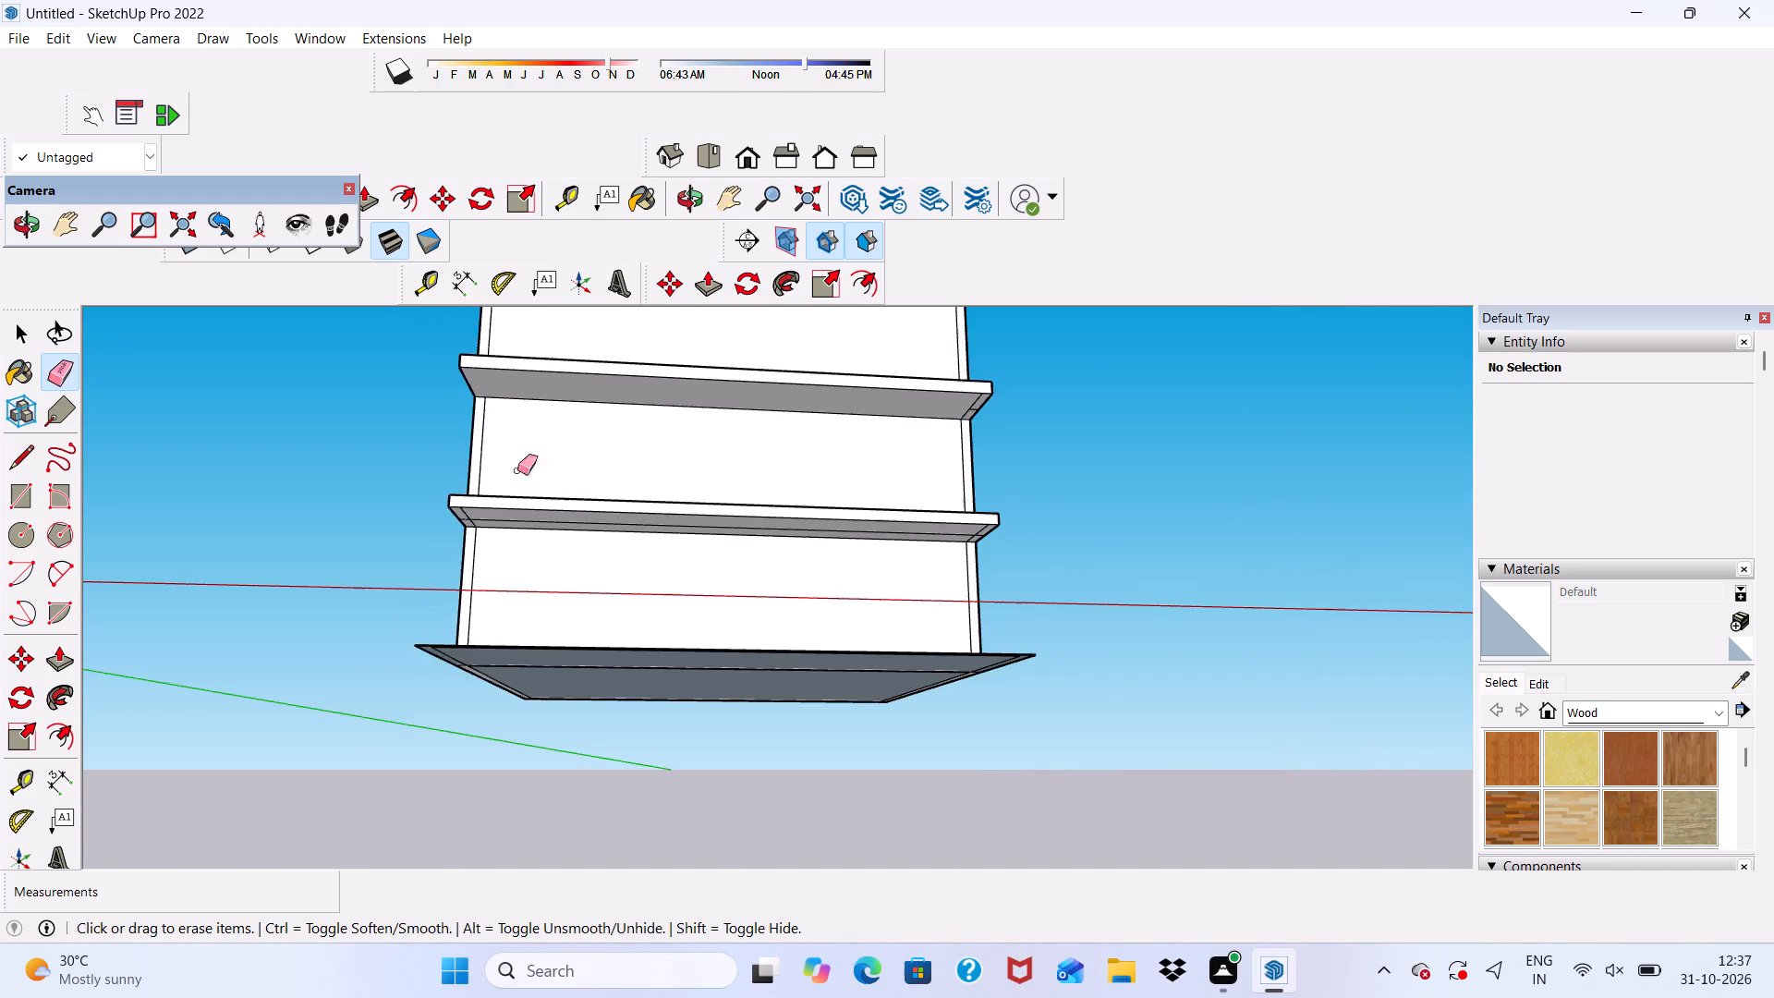
Erase the lengthwise seam and the left-end seam lines on the underside of the second-storey floor ledge.
{"action": "middle_click_drag", "start_coordinate": [553, 479], "coordinate": [550, 406]}
{"action": "scroll", "coordinate": [494, 561], "scroll_direction": "up", "scroll_amount": 15}
{"action": "left_click_drag", "start_coordinate": [475, 456], "coordinate": [477, 467]}
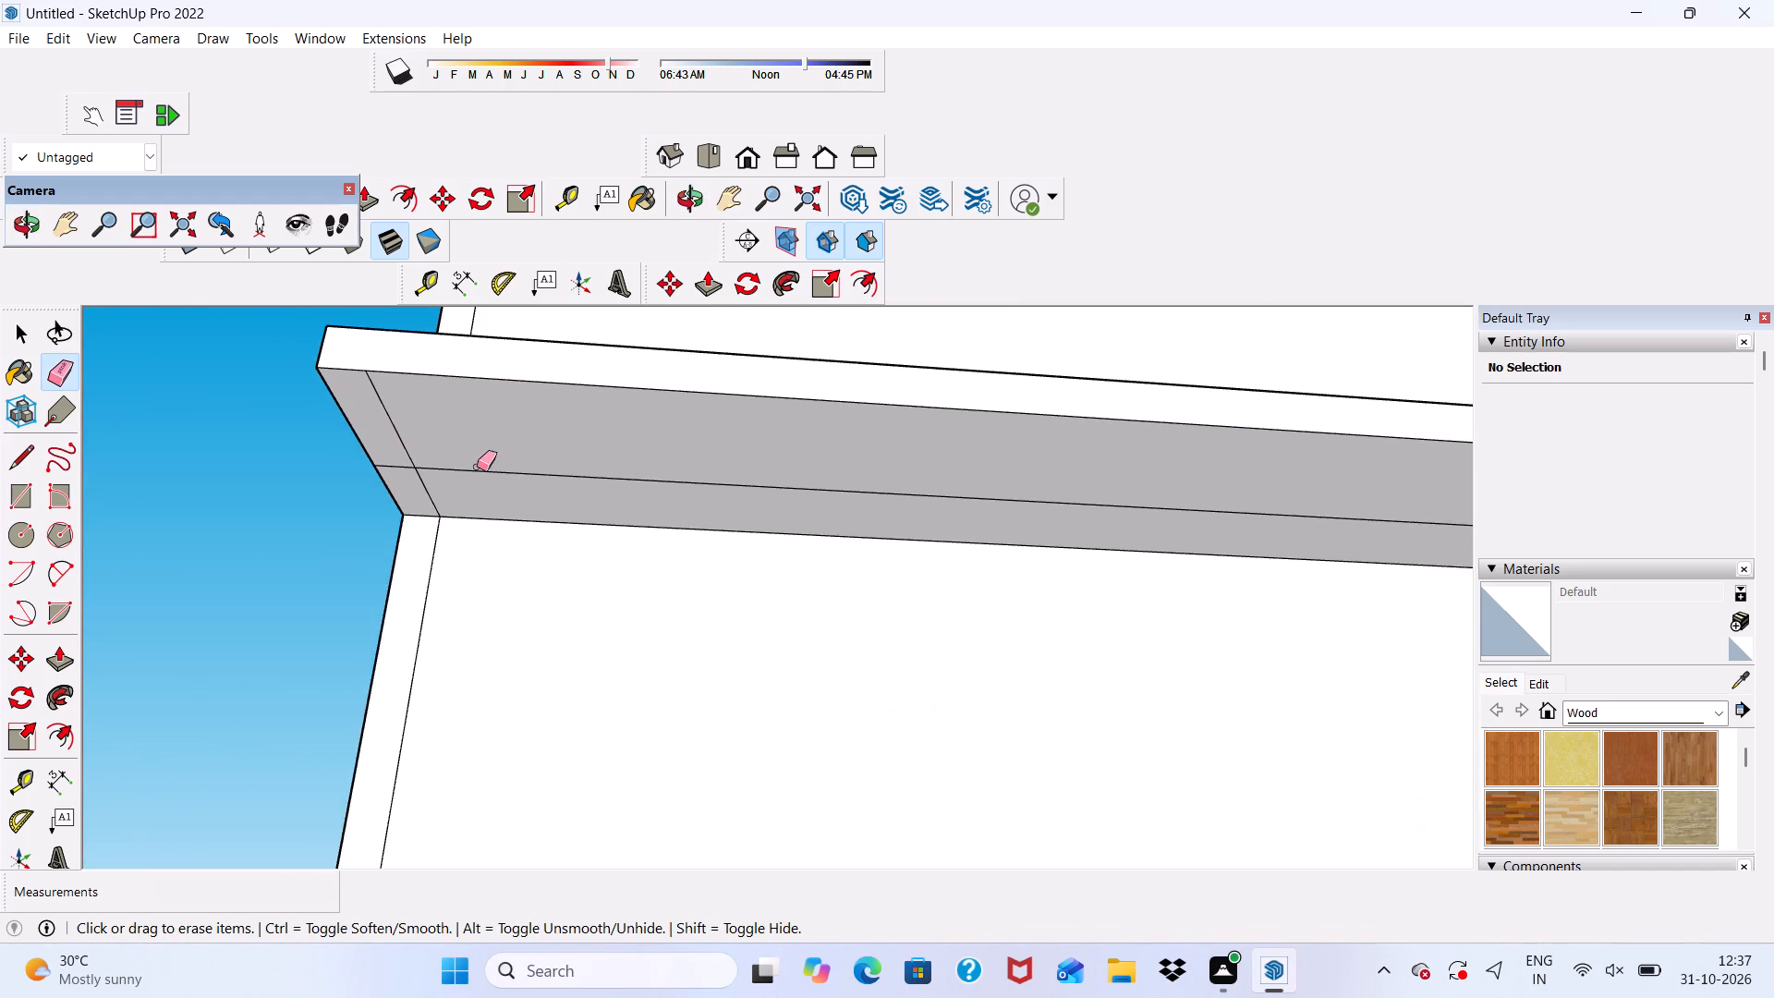
{"action": "left_click_drag", "start_coordinate": [477, 467], "coordinate": [480, 477]}
{"action": "left_click_drag", "start_coordinate": [369, 423], "coordinate": [411, 495]}
{"action": "left_click_drag", "start_coordinate": [403, 442], "coordinate": [408, 464]}
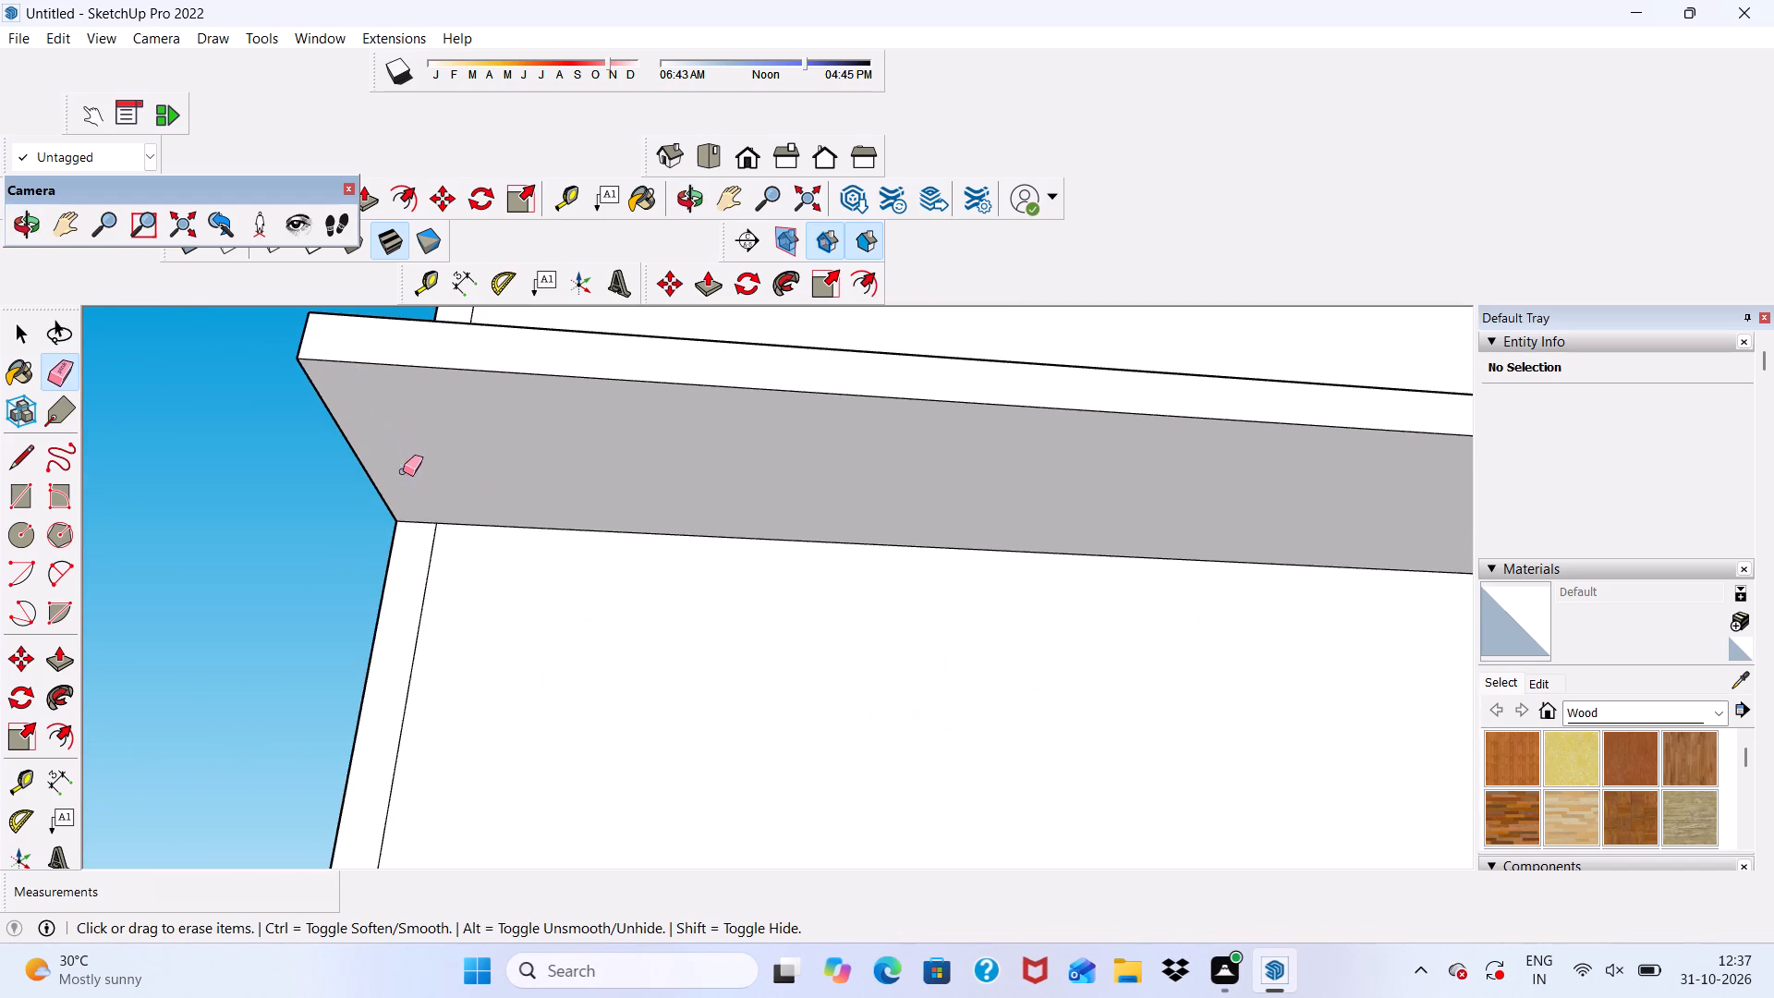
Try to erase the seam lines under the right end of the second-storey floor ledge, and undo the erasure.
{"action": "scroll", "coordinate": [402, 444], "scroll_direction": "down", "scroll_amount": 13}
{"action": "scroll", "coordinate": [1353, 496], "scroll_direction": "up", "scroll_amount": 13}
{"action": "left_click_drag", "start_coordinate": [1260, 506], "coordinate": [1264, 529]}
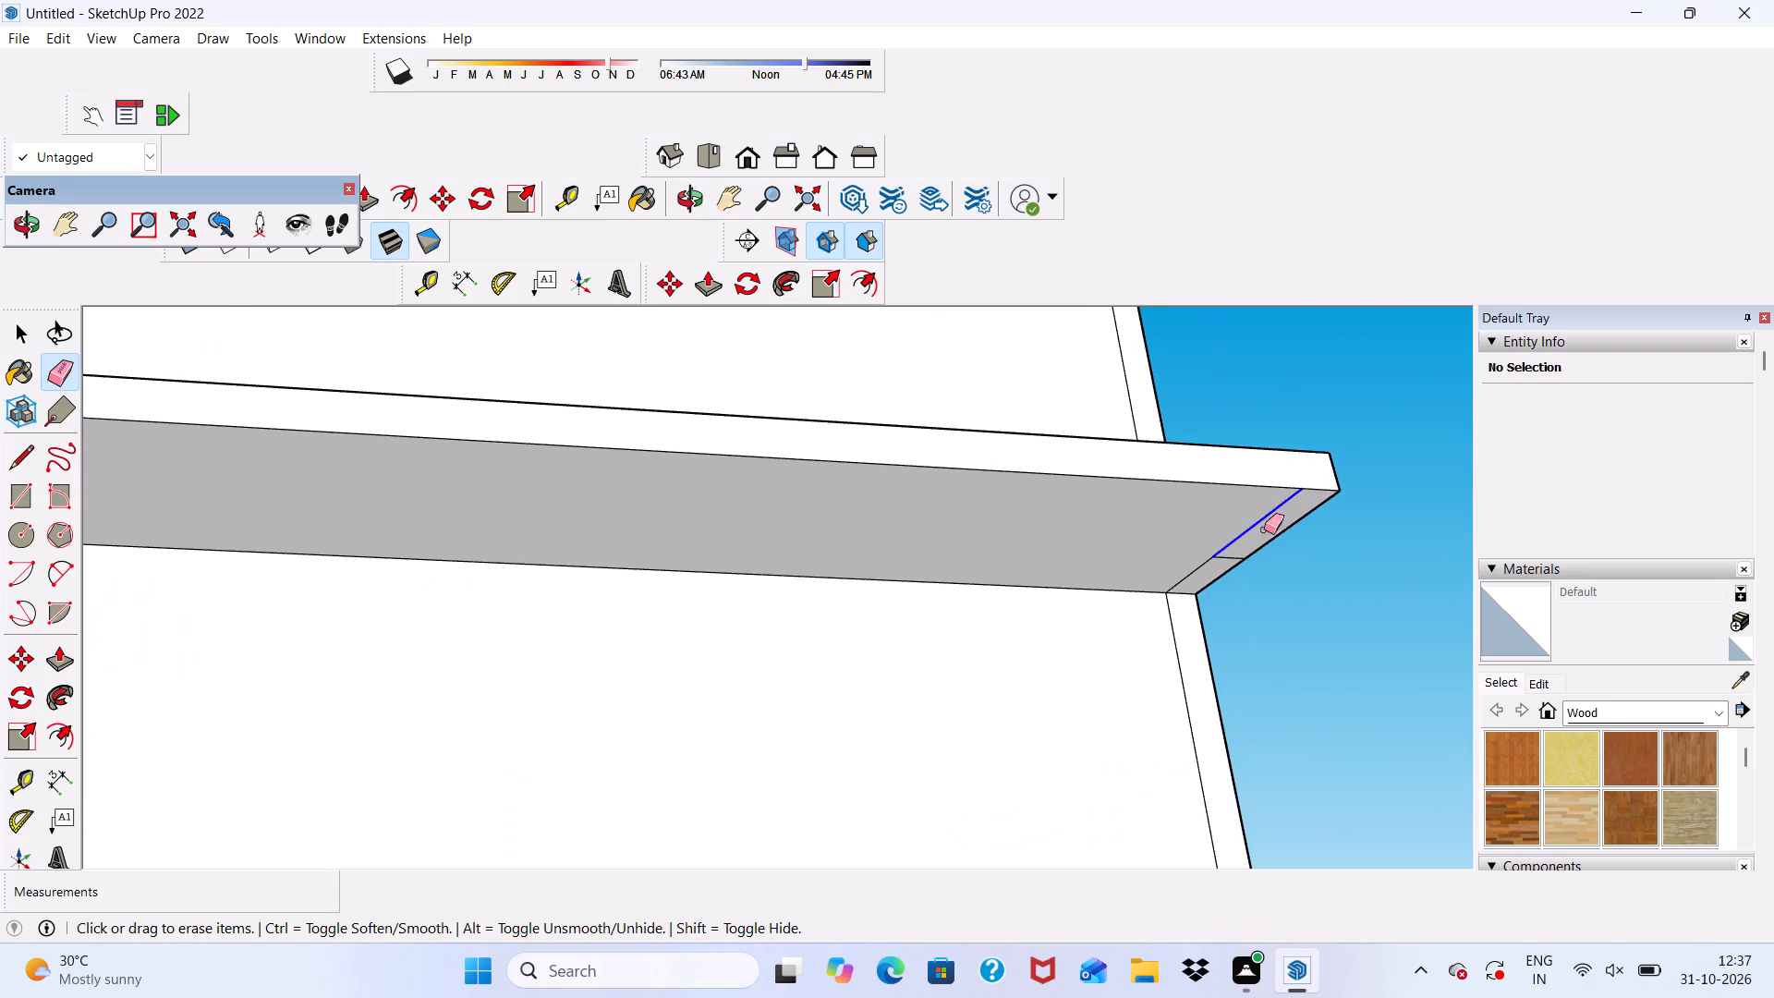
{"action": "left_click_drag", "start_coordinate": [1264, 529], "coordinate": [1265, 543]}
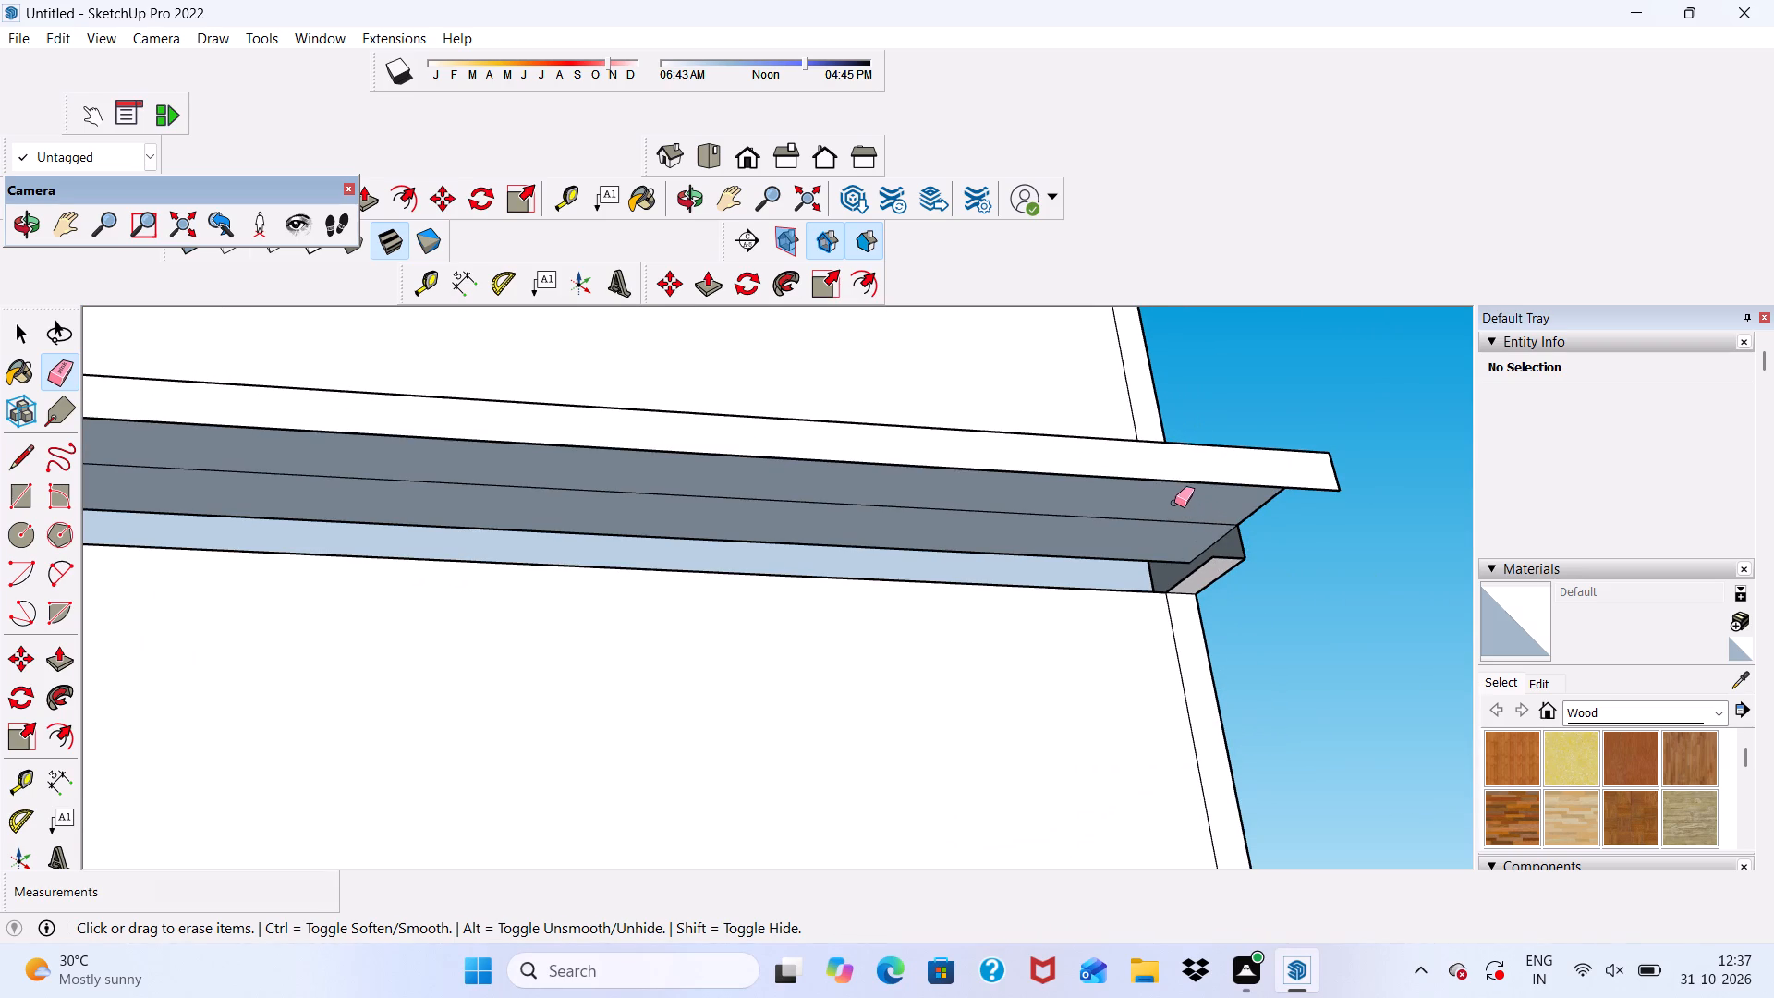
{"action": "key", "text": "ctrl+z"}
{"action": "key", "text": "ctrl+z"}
Erase the seam lines under the right end of the second-storey floor ledge.
{"action": "scroll", "coordinate": [1226, 515], "scroll_direction": "up", "scroll_amount": 6}
{"action": "left_click_drag", "start_coordinate": [1233, 537], "coordinate": [1205, 598]}
{"action": "left_click_drag", "start_coordinate": [1183, 600], "coordinate": [1183, 605]}
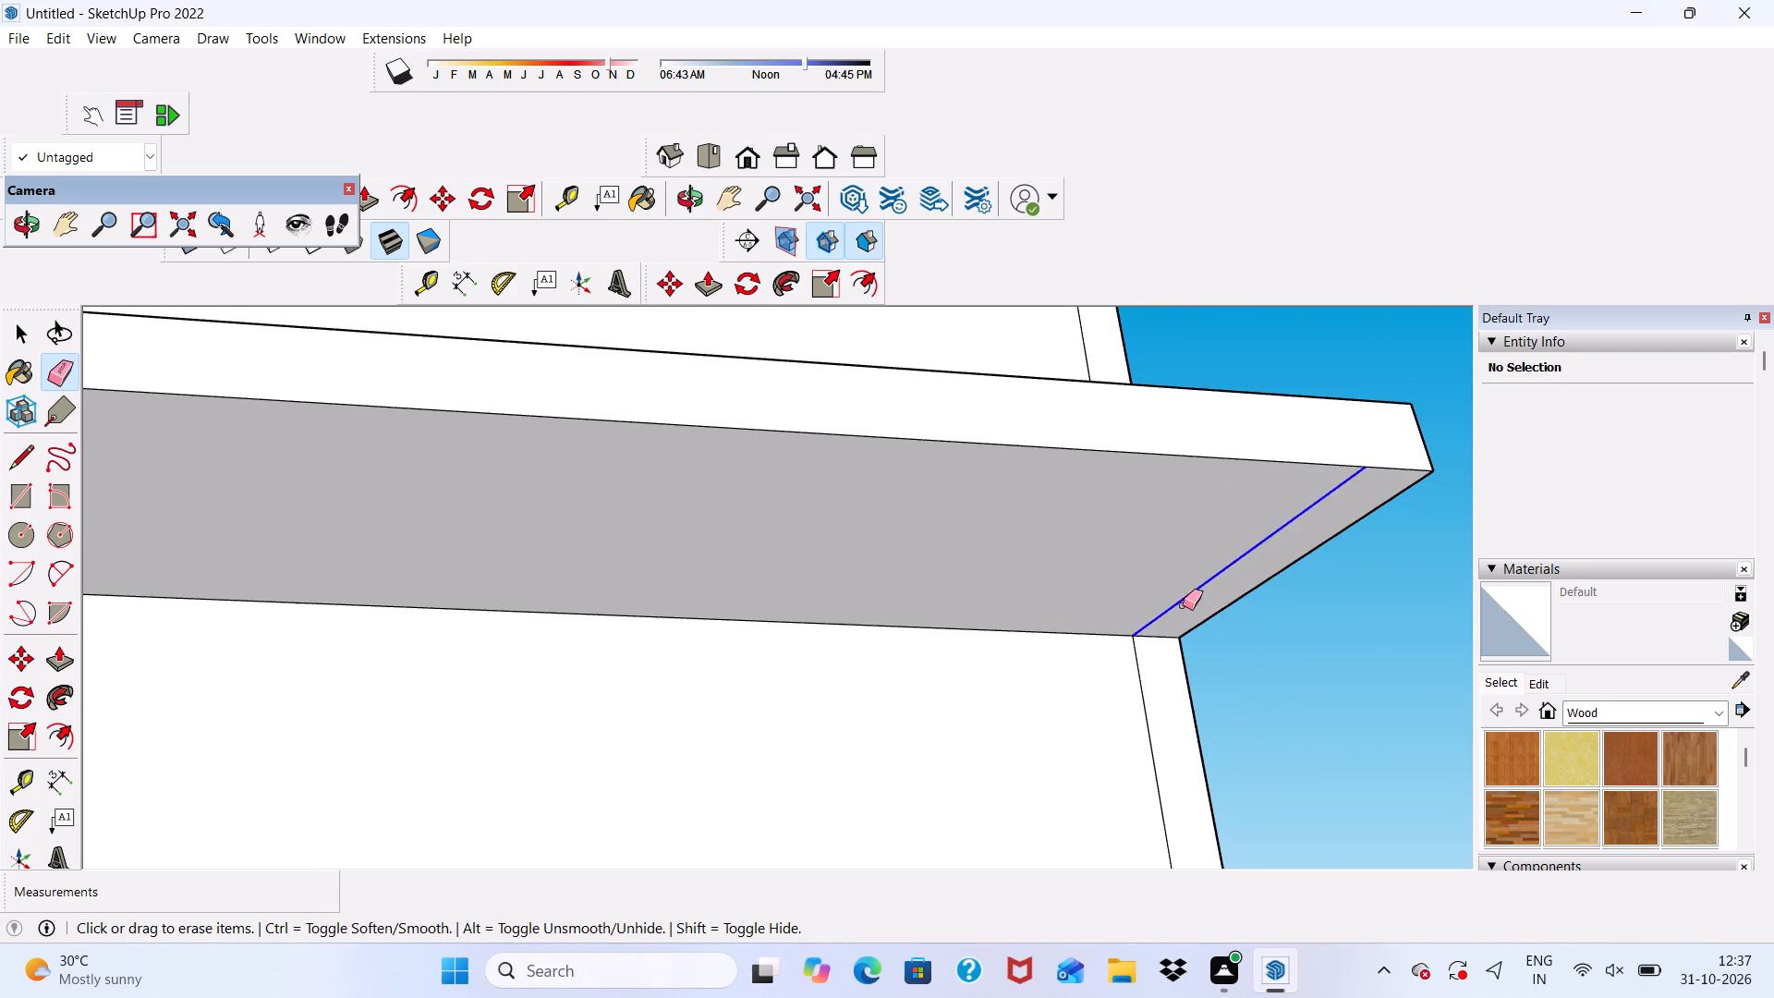
{"action": "left_click_drag", "start_coordinate": [1183, 605], "coordinate": [1182, 630]}
Erase the lengthwise seam line on top of the second-storey floor ledge.
{"action": "scroll", "coordinate": [1216, 532], "scroll_direction": "down", "scroll_amount": 7}
{"action": "middle_click_drag", "start_coordinate": [1122, 477], "coordinate": [926, 921]}
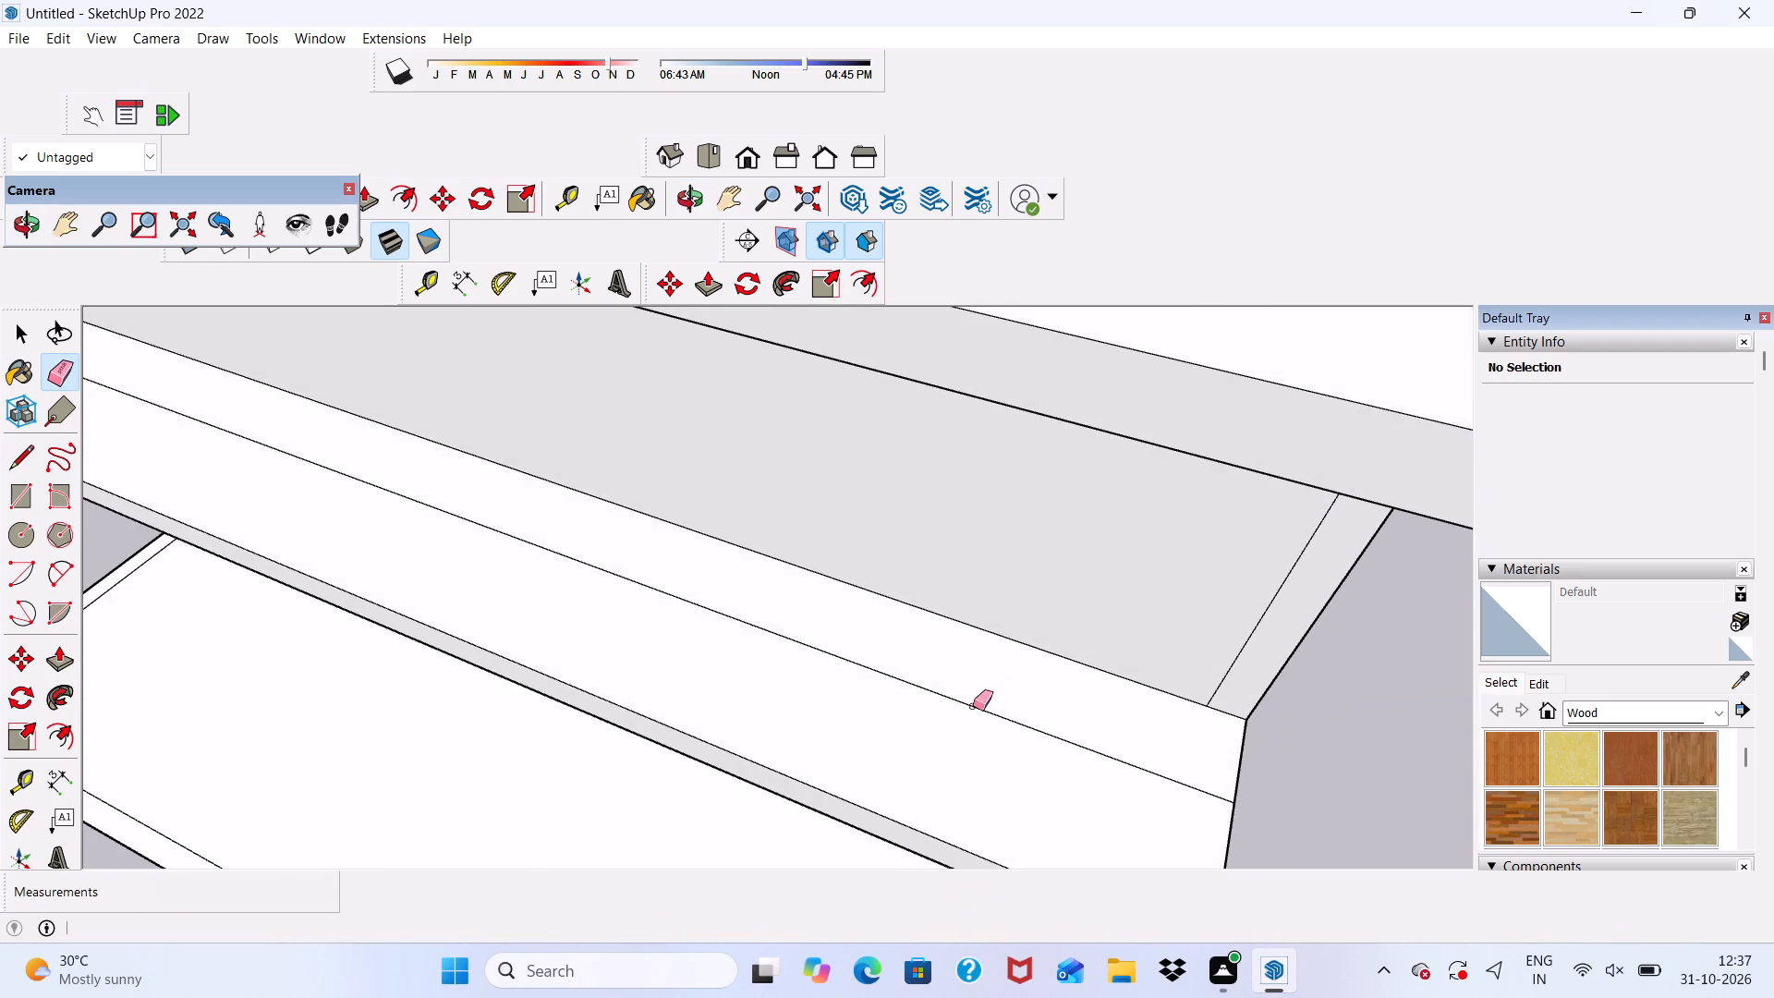
{"action": "left_click", "coordinate": [973, 706]}
{"action": "scroll", "coordinate": [974, 697], "scroll_direction": "down", "scroll_amount": 11}
Erase the remaining seam lines under the right end of the third-storey floor ledge.
{"action": "middle_click_drag", "start_coordinate": [983, 718], "coordinate": [989, 451]}
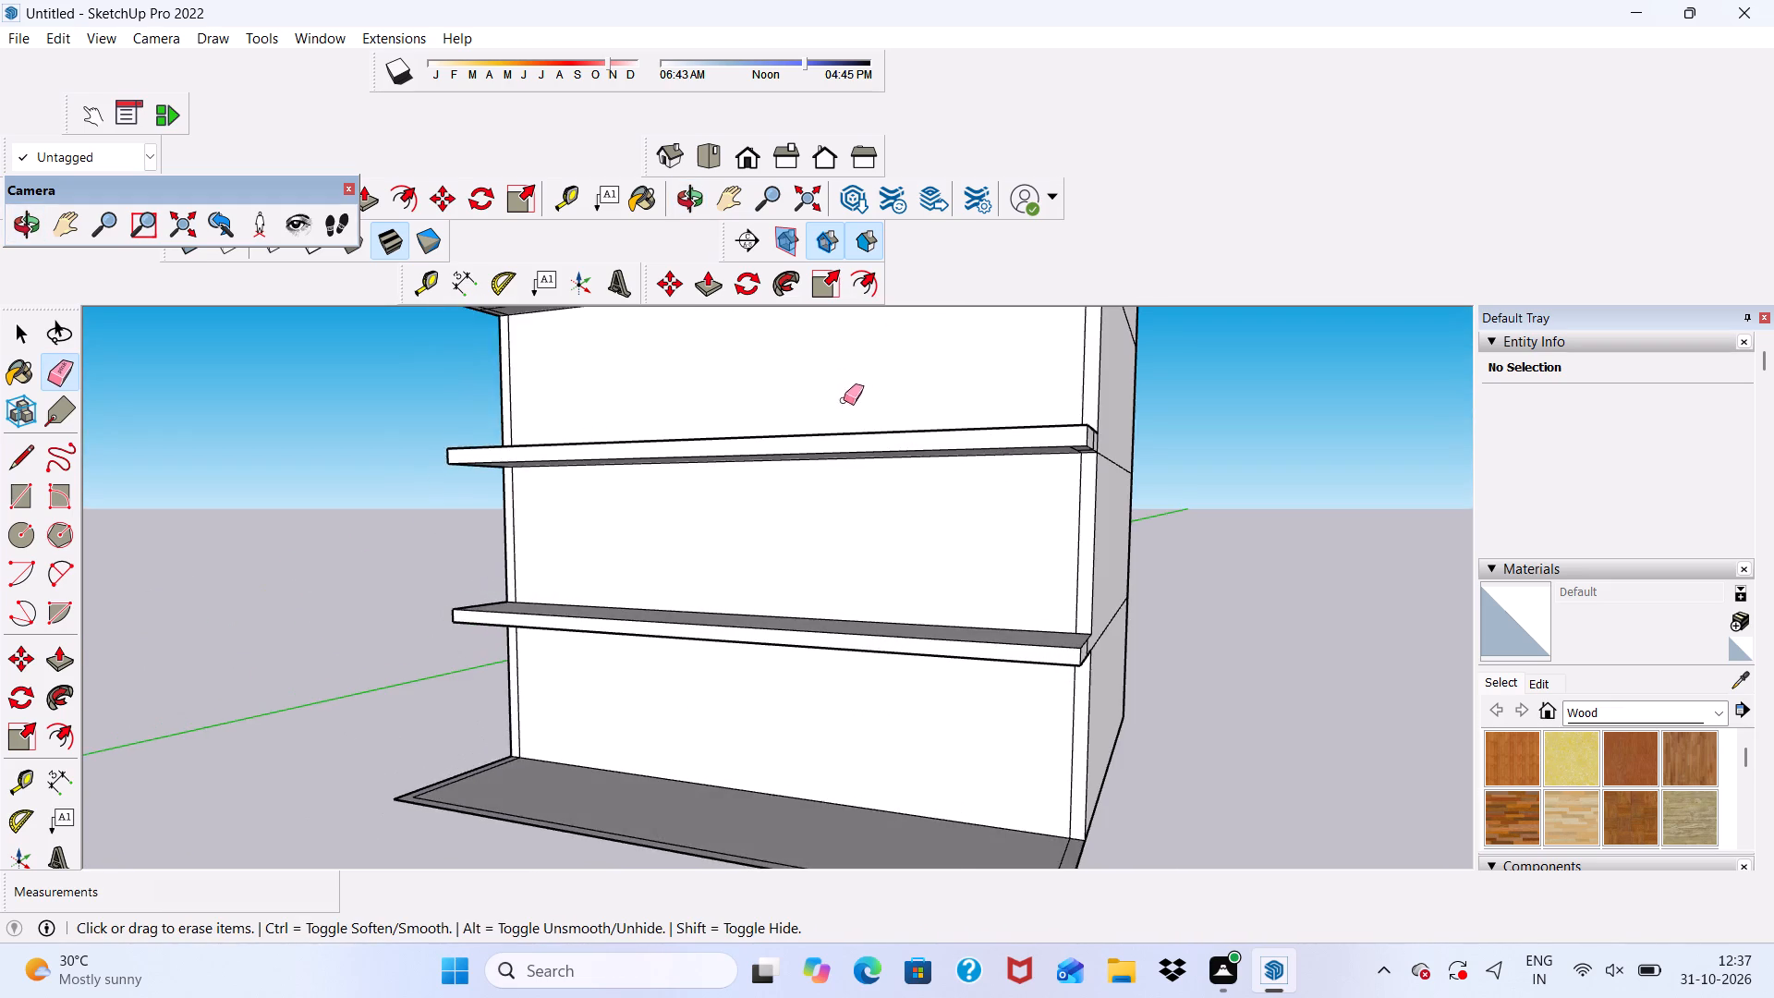
{"action": "scroll", "coordinate": [1025, 467], "scroll_direction": "up", "scroll_amount": 12}
{"action": "middle_click_drag", "start_coordinate": [883, 544], "coordinate": [863, 387]}
{"action": "scroll", "coordinate": [798, 578], "scroll_direction": "up", "scroll_amount": 4}
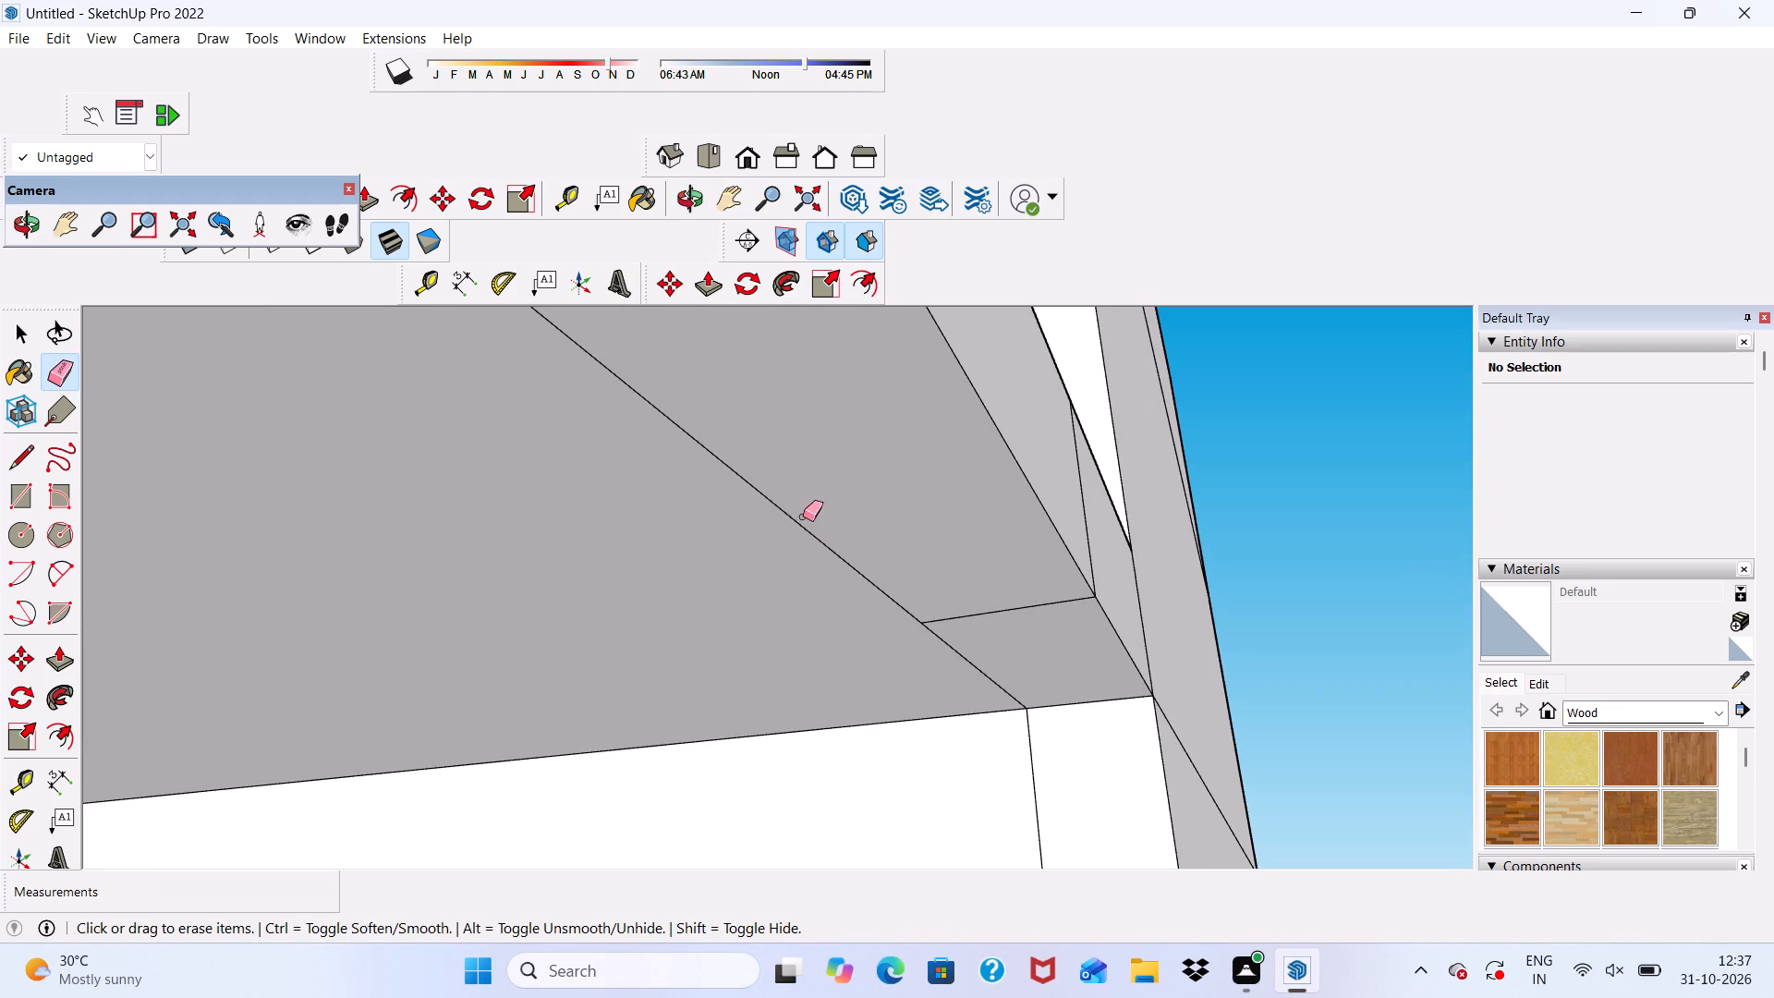
{"action": "left_click_drag", "start_coordinate": [804, 517], "coordinate": [1024, 627]}
{"action": "left_click", "coordinate": [1080, 526]}
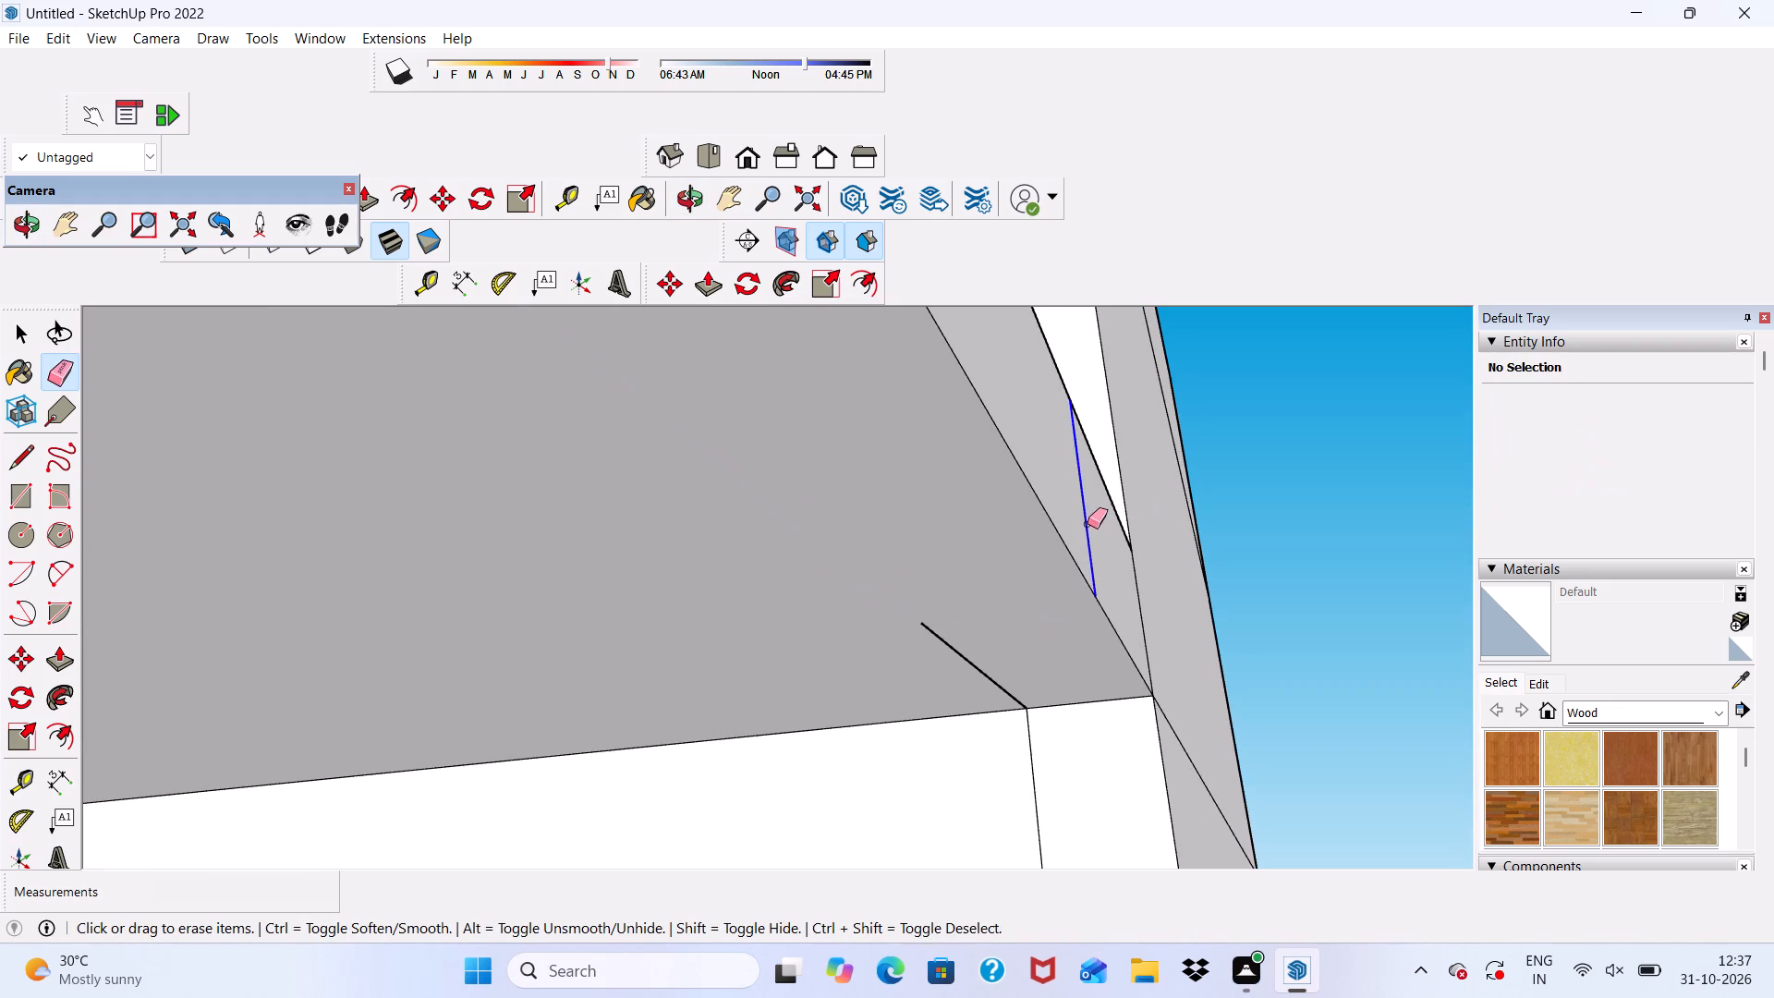
{"action": "left_click_drag", "start_coordinate": [979, 643], "coordinate": [958, 675]}
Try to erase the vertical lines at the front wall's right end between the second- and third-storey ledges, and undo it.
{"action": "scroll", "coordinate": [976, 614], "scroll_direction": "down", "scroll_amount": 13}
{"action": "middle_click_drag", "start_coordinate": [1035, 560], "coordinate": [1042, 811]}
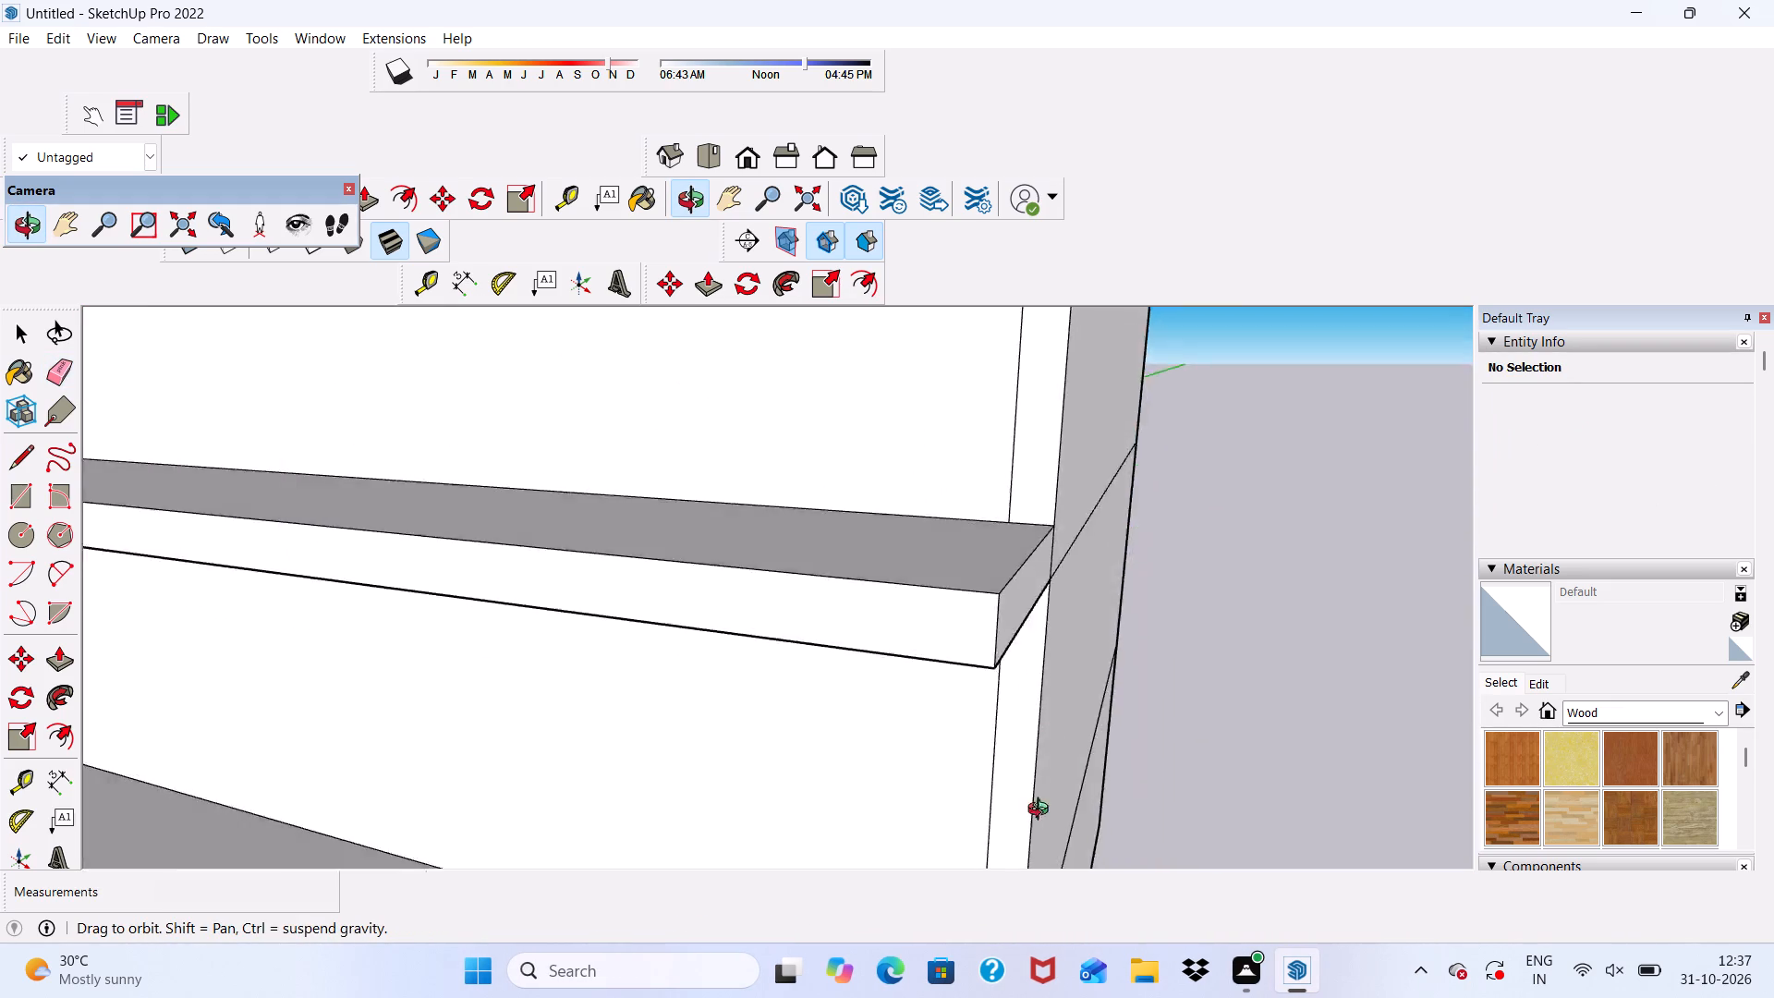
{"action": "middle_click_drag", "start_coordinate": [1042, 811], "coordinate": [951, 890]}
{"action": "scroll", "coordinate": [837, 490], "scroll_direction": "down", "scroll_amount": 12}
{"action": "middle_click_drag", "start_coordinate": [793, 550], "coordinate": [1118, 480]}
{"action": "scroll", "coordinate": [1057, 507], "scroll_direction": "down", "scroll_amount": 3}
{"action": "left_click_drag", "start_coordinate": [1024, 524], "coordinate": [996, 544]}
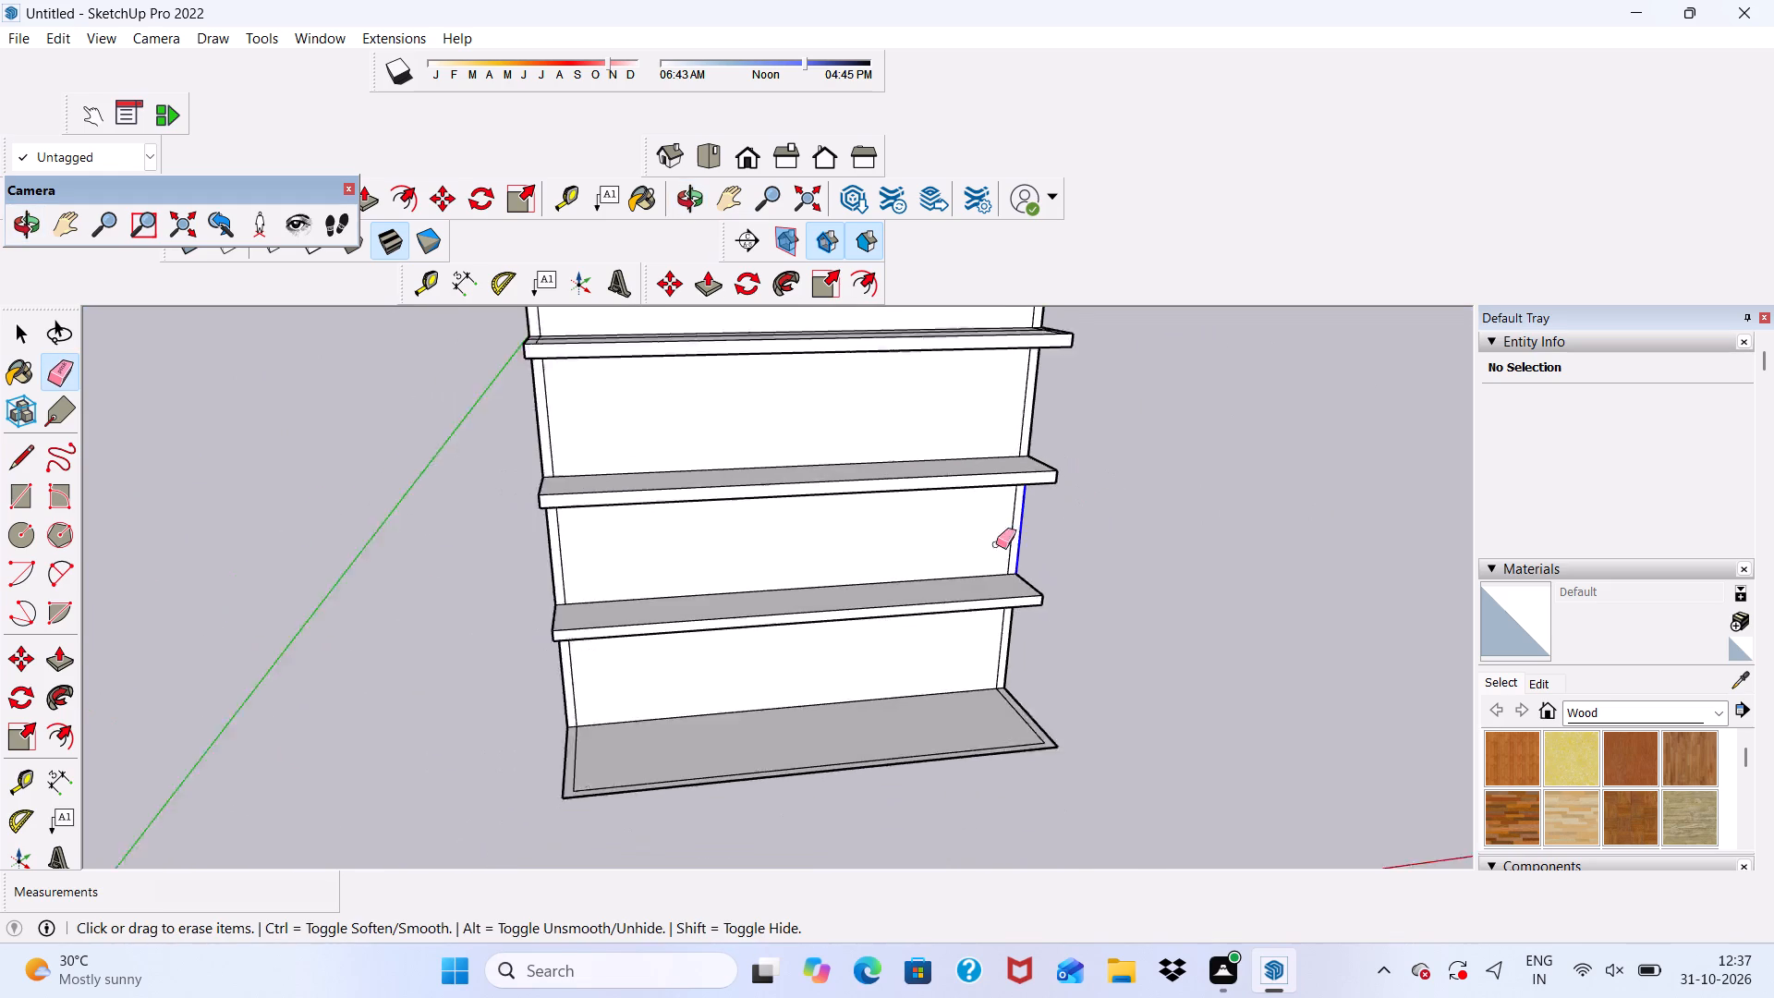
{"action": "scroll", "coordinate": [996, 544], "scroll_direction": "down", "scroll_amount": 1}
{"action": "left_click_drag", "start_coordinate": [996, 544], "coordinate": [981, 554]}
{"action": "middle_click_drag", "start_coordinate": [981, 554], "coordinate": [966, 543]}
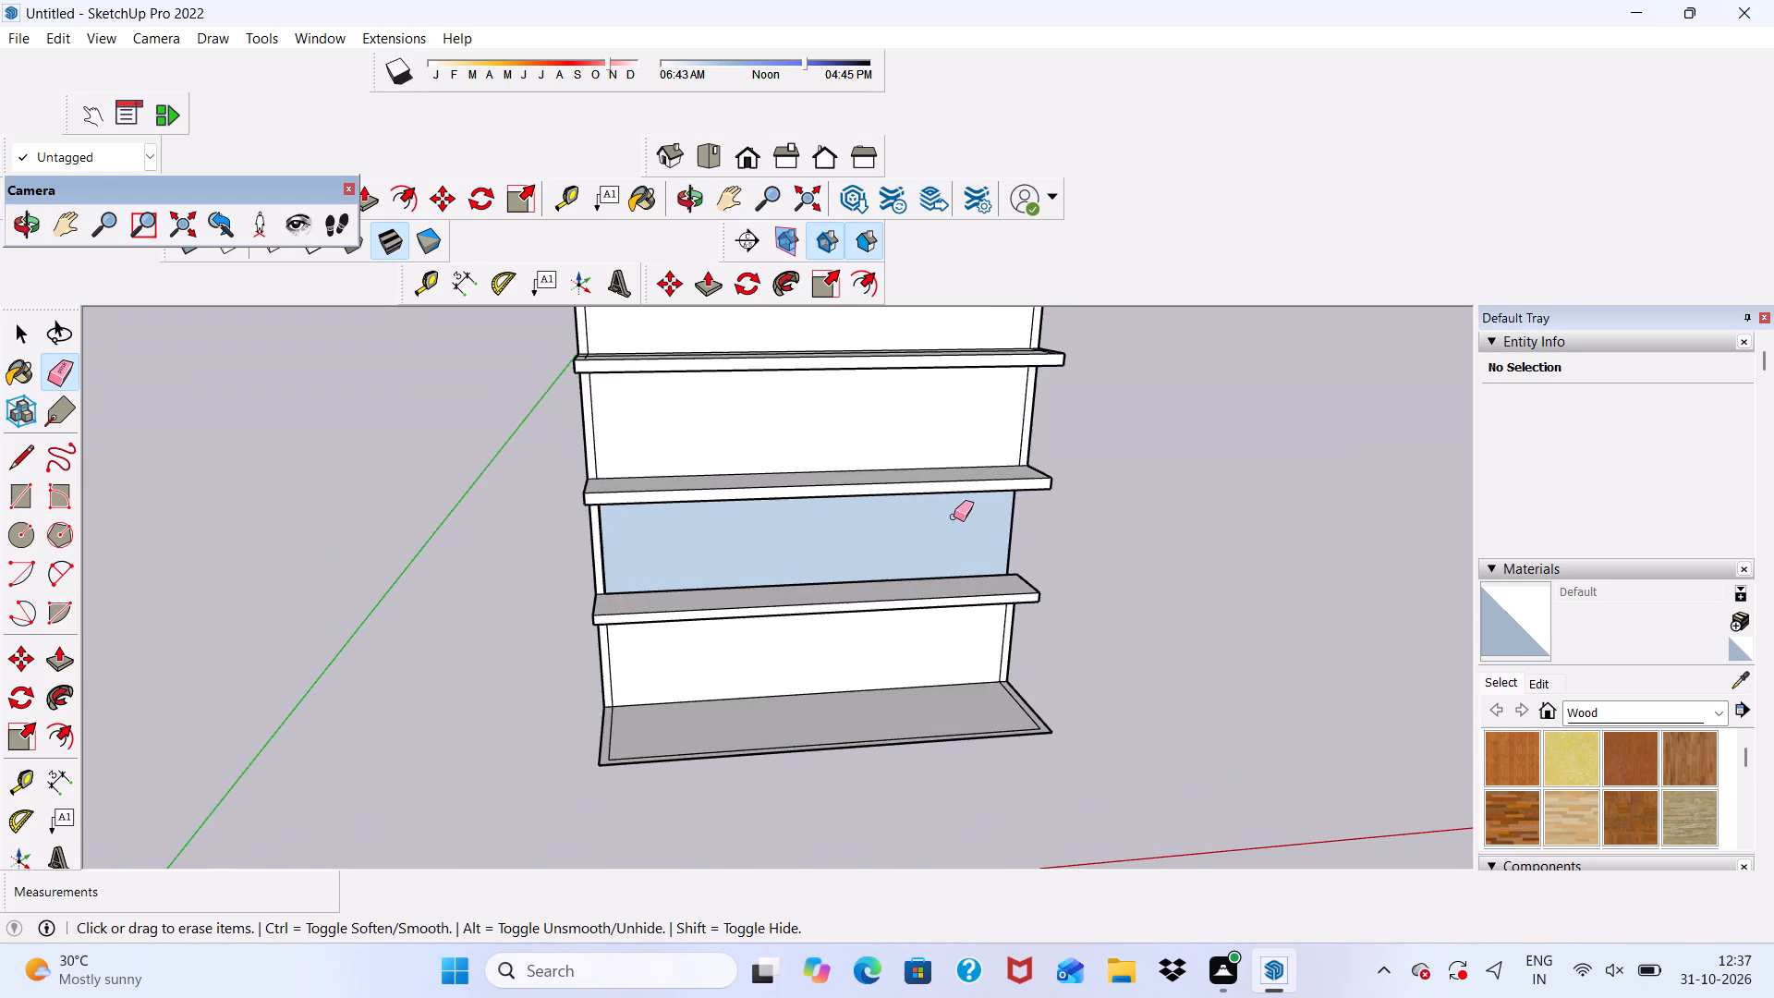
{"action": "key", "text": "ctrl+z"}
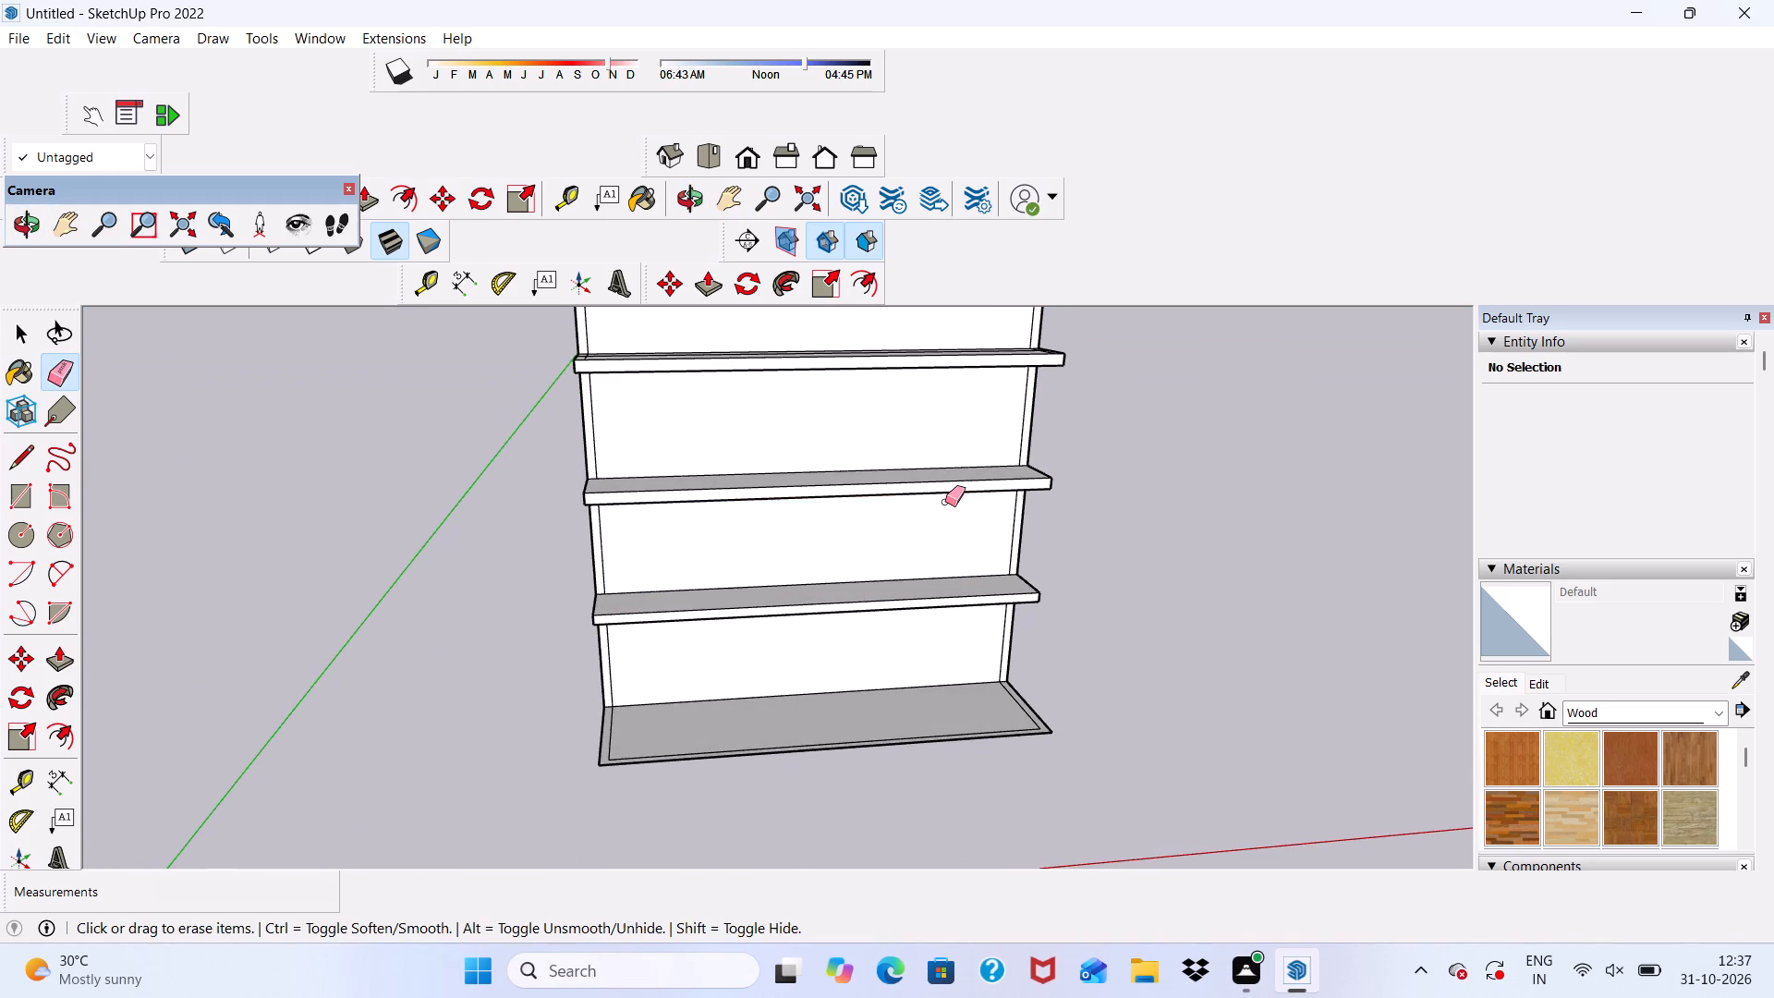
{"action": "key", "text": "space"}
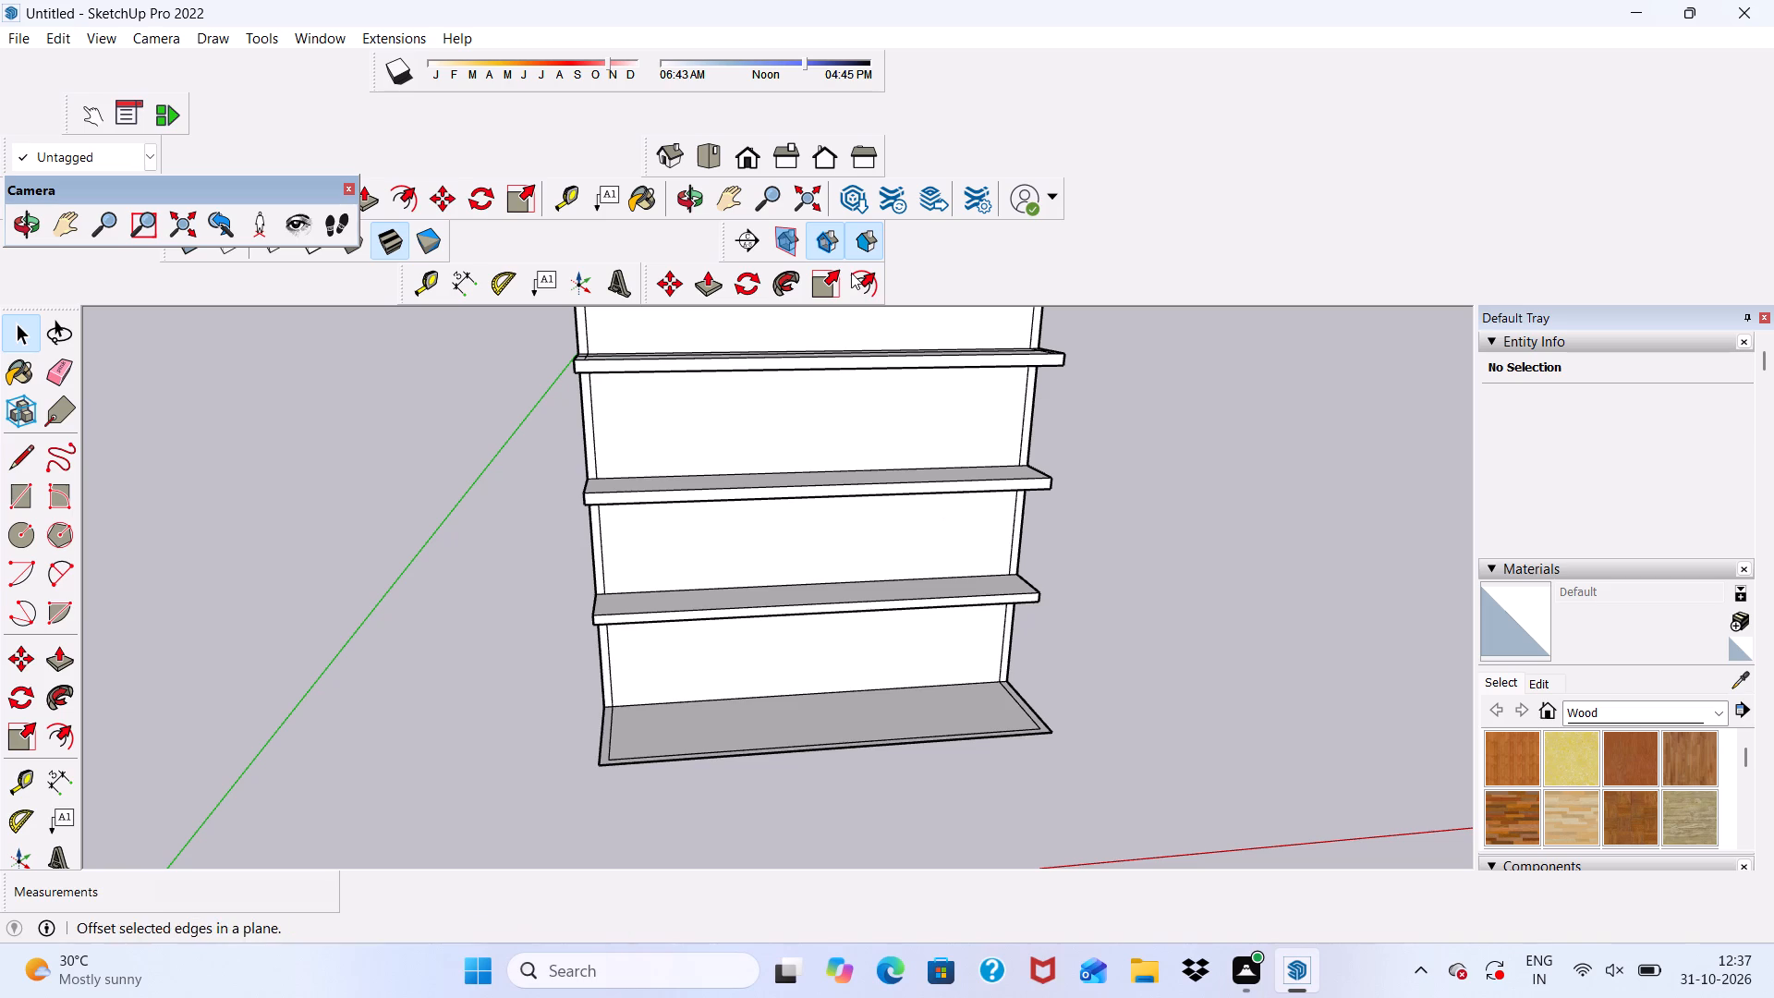
Erase the lengthwise seam on the fourth-storey floor ledge's top and the seam lines on its right end's top and side face.
{"action": "scroll", "coordinate": [1128, 456], "scroll_direction": "down", "scroll_amount": 3}
{"action": "middle_click_drag", "start_coordinate": [1142, 456], "coordinate": [1059, 460]}
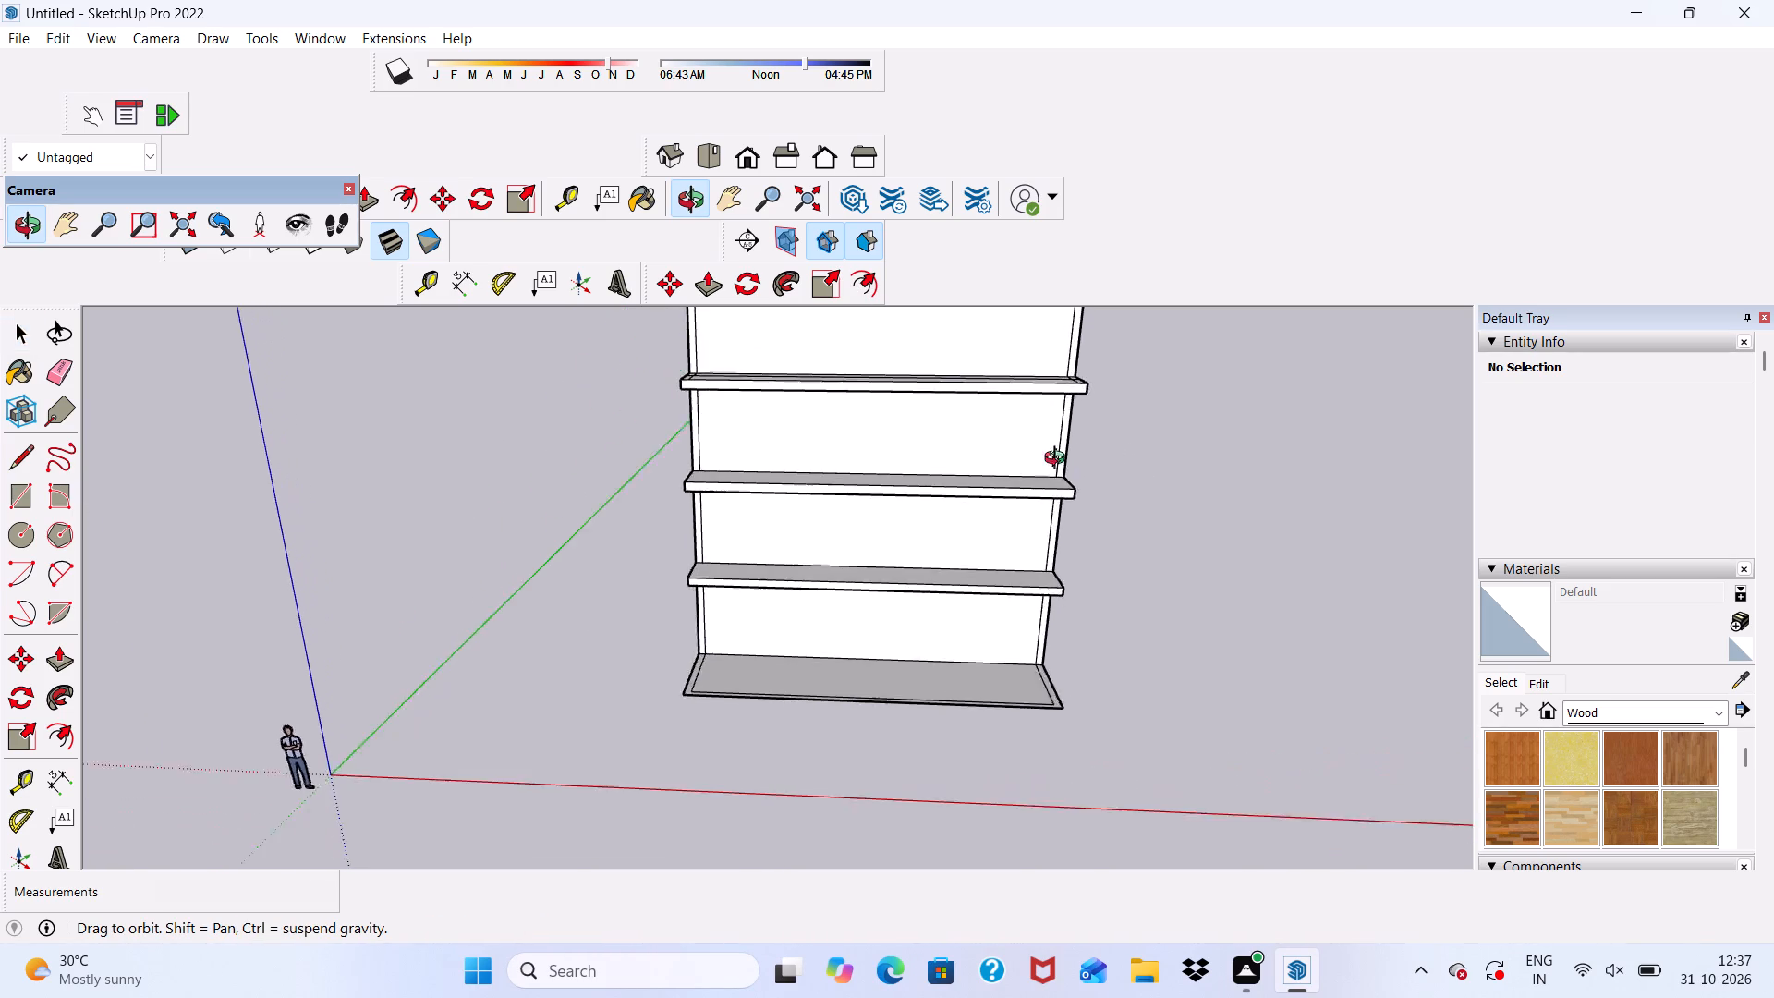
{"action": "middle_click_drag", "start_coordinate": [1059, 460], "coordinate": [710, 506]}
{"action": "scroll", "coordinate": [796, 449], "scroll_direction": "up", "scroll_amount": 4}
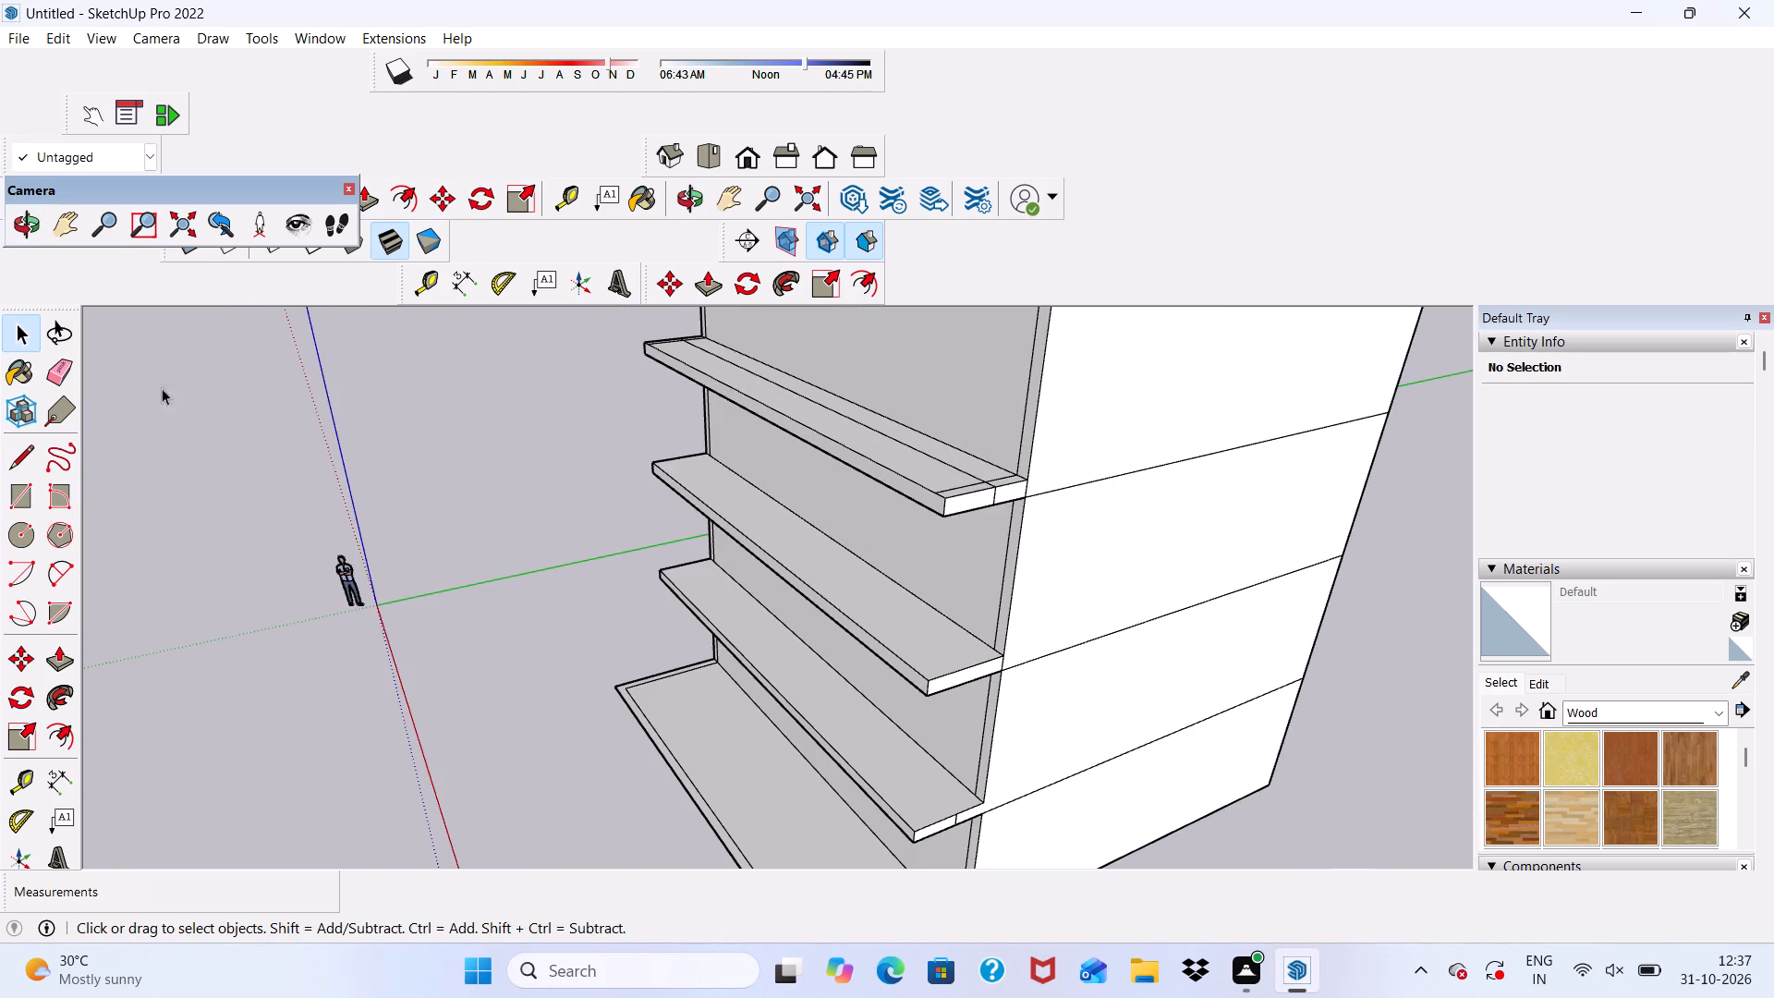
{"action": "left_click", "coordinate": [55, 359]}
{"action": "scroll", "coordinate": [850, 406], "scroll_direction": "up", "scroll_amount": 6}
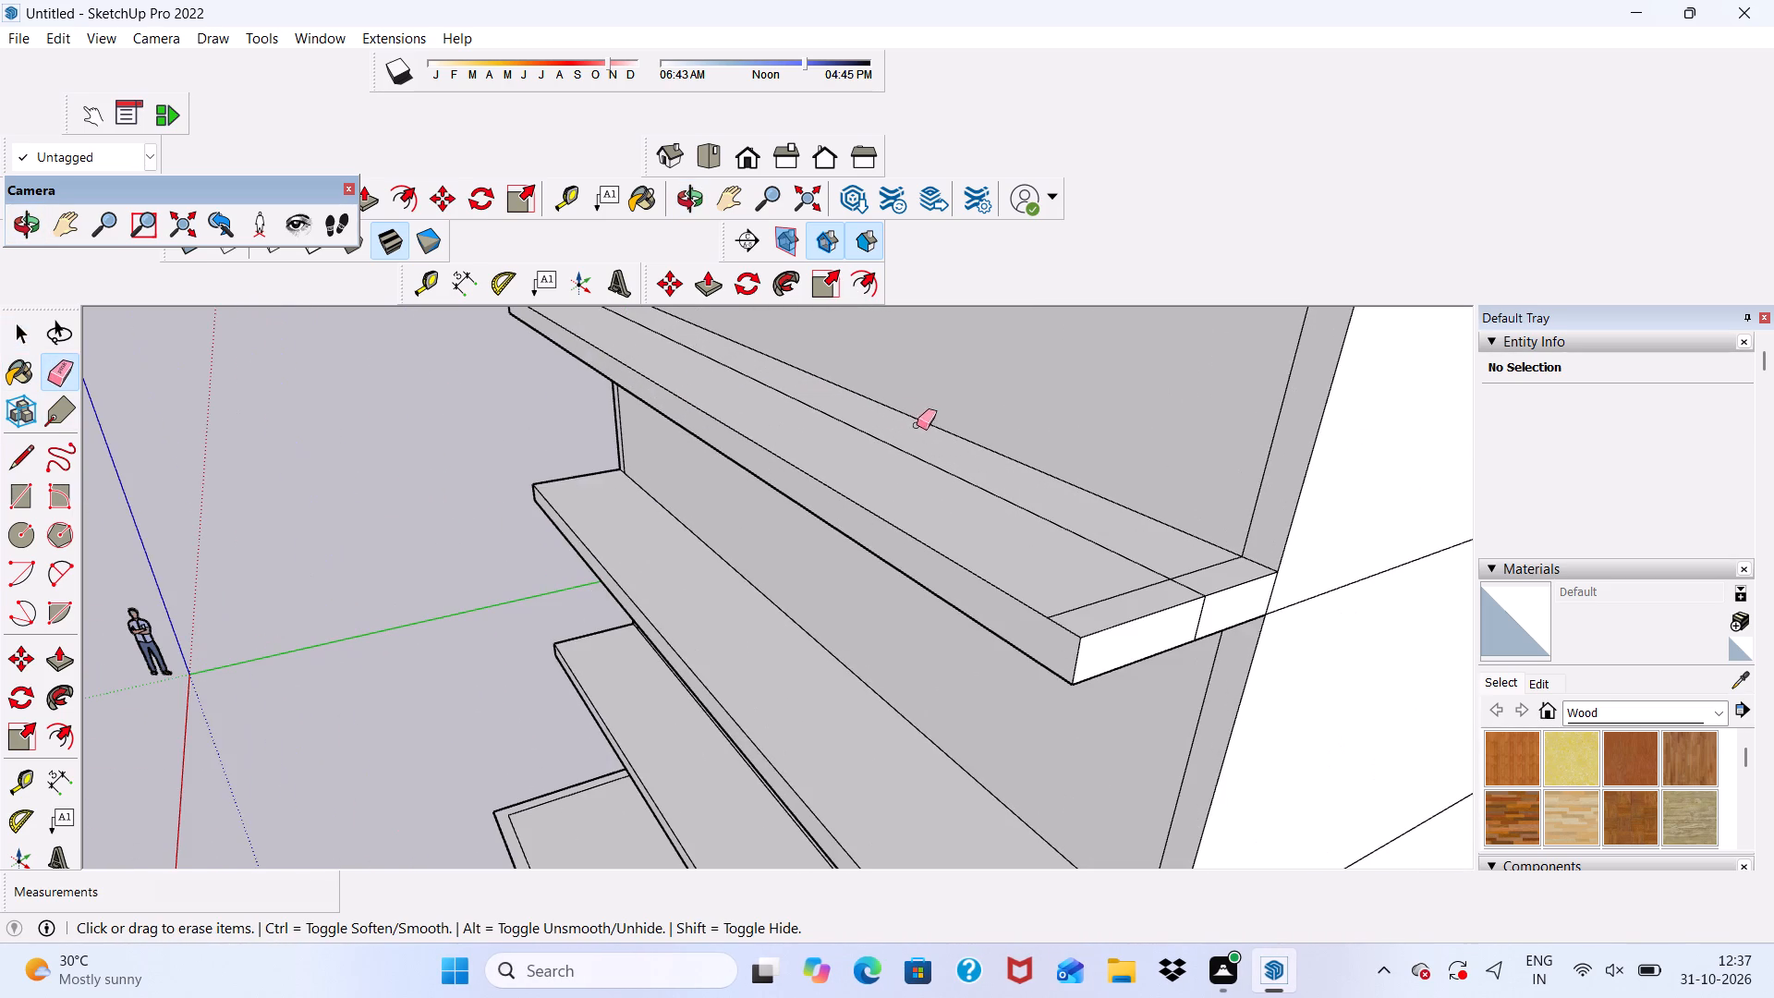
{"action": "left_click_drag", "start_coordinate": [920, 446], "coordinate": [927, 475]}
{"action": "left_click_drag", "start_coordinate": [1120, 568], "coordinate": [1132, 598]}
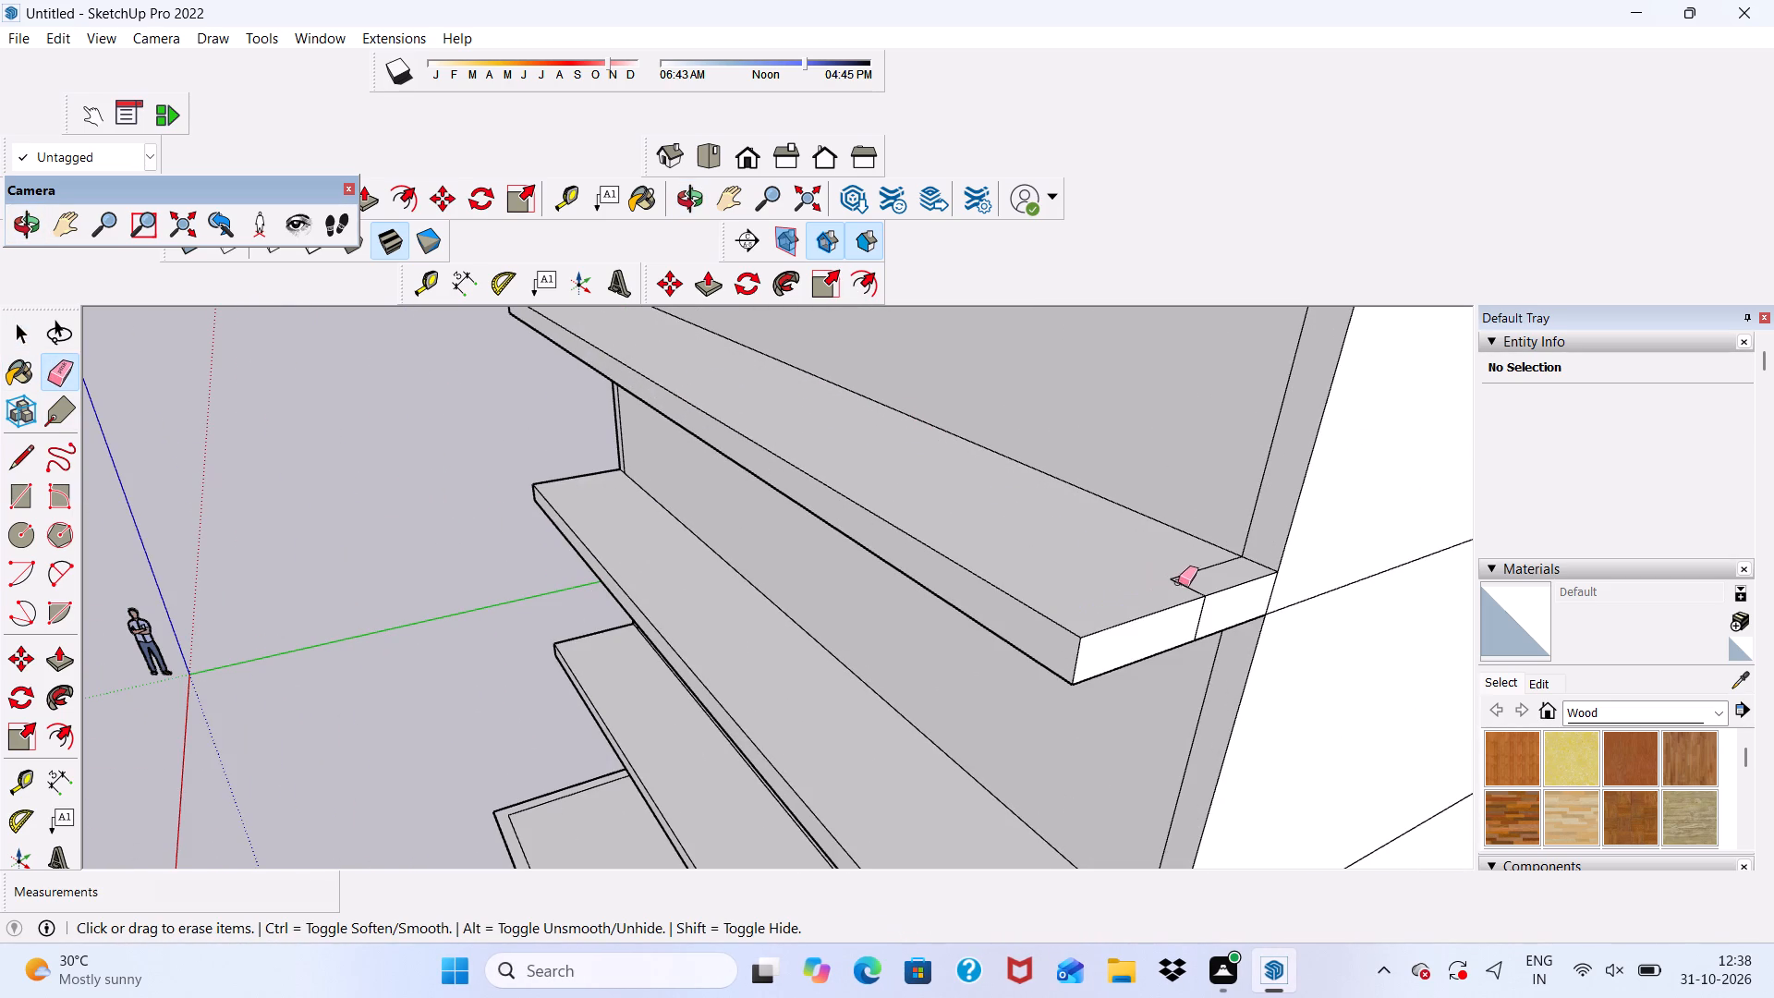
{"action": "left_click", "coordinate": [1180, 581]}
{"action": "left_click_drag", "start_coordinate": [1186, 566], "coordinate": [1197, 586]}
{"action": "left_click", "coordinate": [1202, 617]}
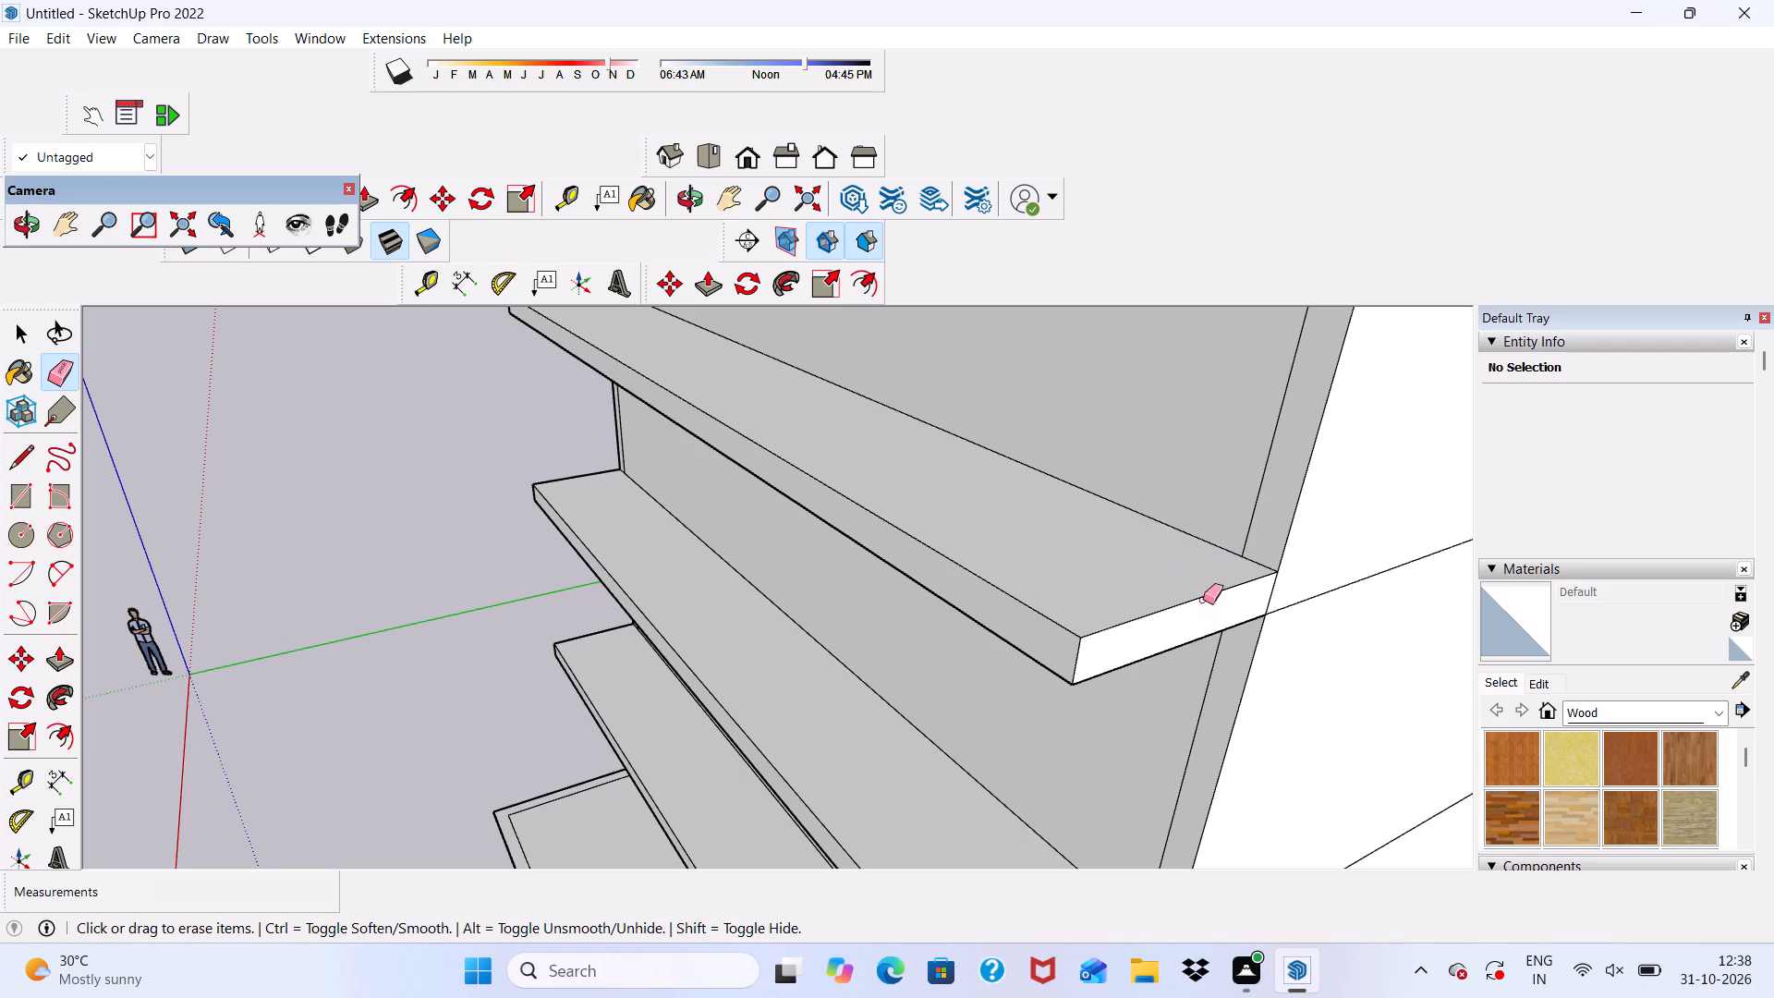
Erase the seam lines on the top and side face of the fourth-storey floor ledge's left end.
{"action": "scroll", "coordinate": [1209, 542], "scroll_direction": "down", "scroll_amount": 9}
{"action": "middle_click_drag", "start_coordinate": [1223, 516], "coordinate": [1380, 573]}
{"action": "middle_click_drag", "start_coordinate": [1152, 564], "coordinate": [1492, 507]}
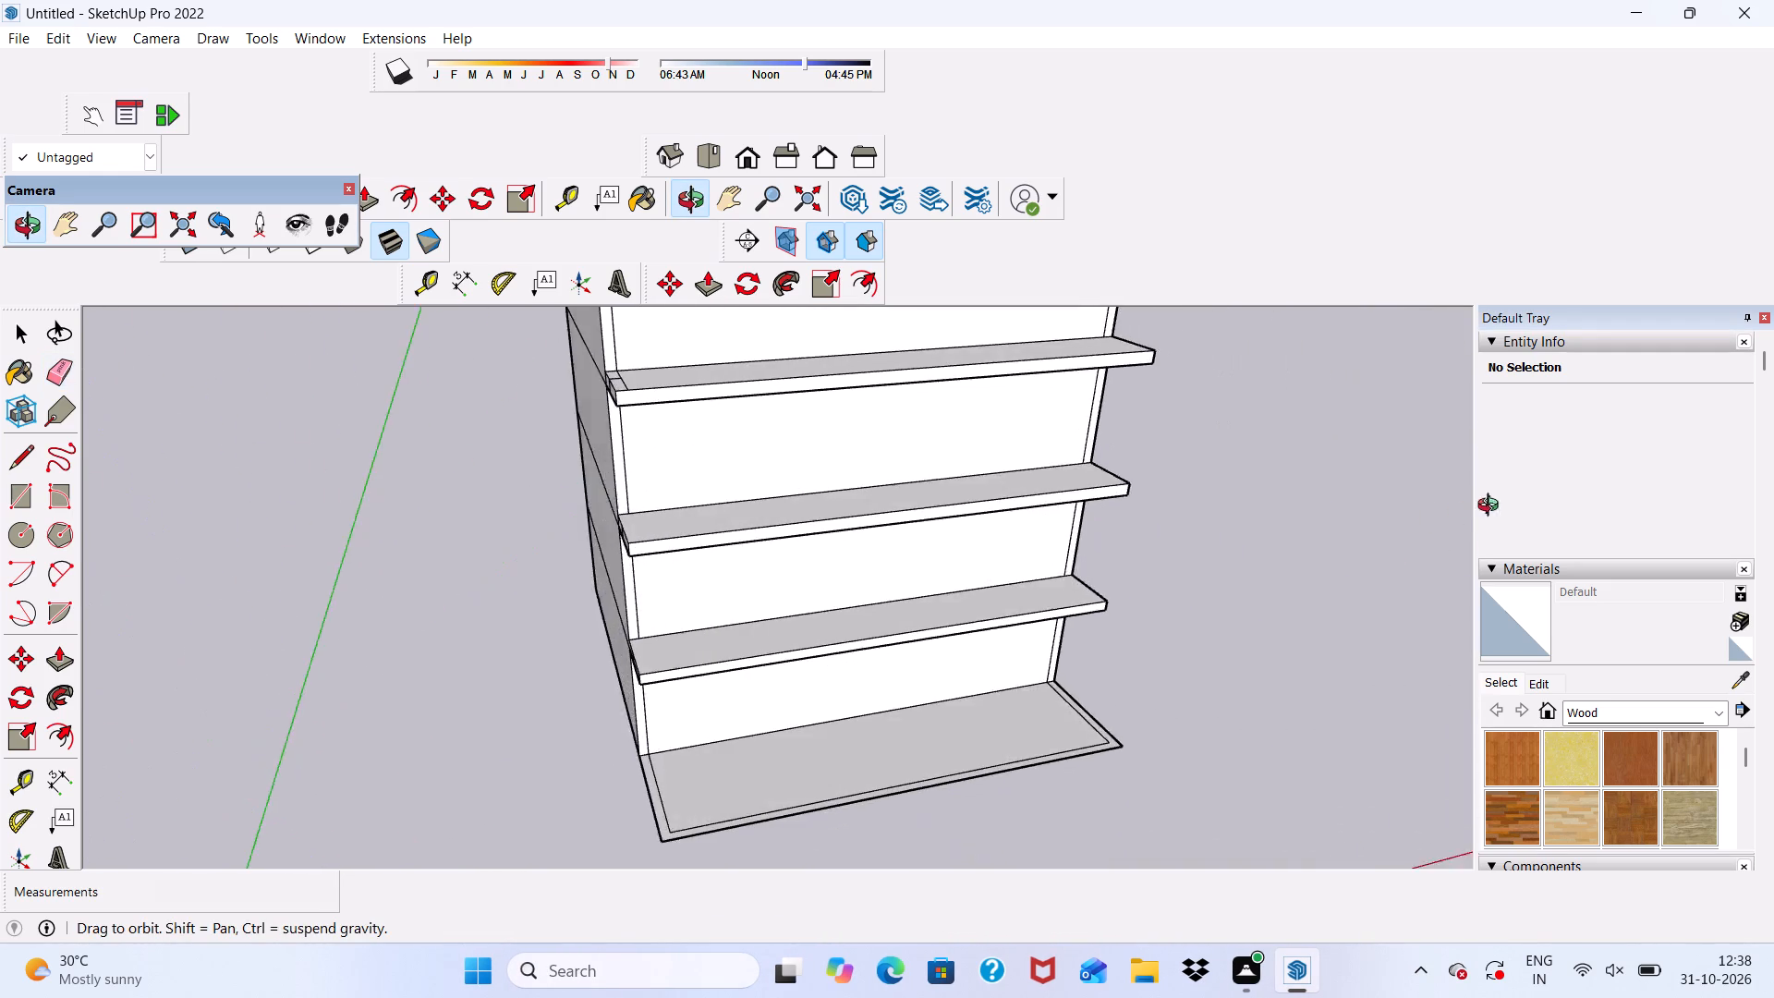
{"action": "middle_click_drag", "start_coordinate": [1492, 507], "coordinate": [1486, 534]}
{"action": "scroll", "coordinate": [757, 424], "scroll_direction": "up", "scroll_amount": 6}
{"action": "middle_click_drag", "start_coordinate": [383, 369], "coordinate": [610, 420]}
{"action": "scroll", "coordinate": [711, 445], "scroll_direction": "up", "scroll_amount": 7}
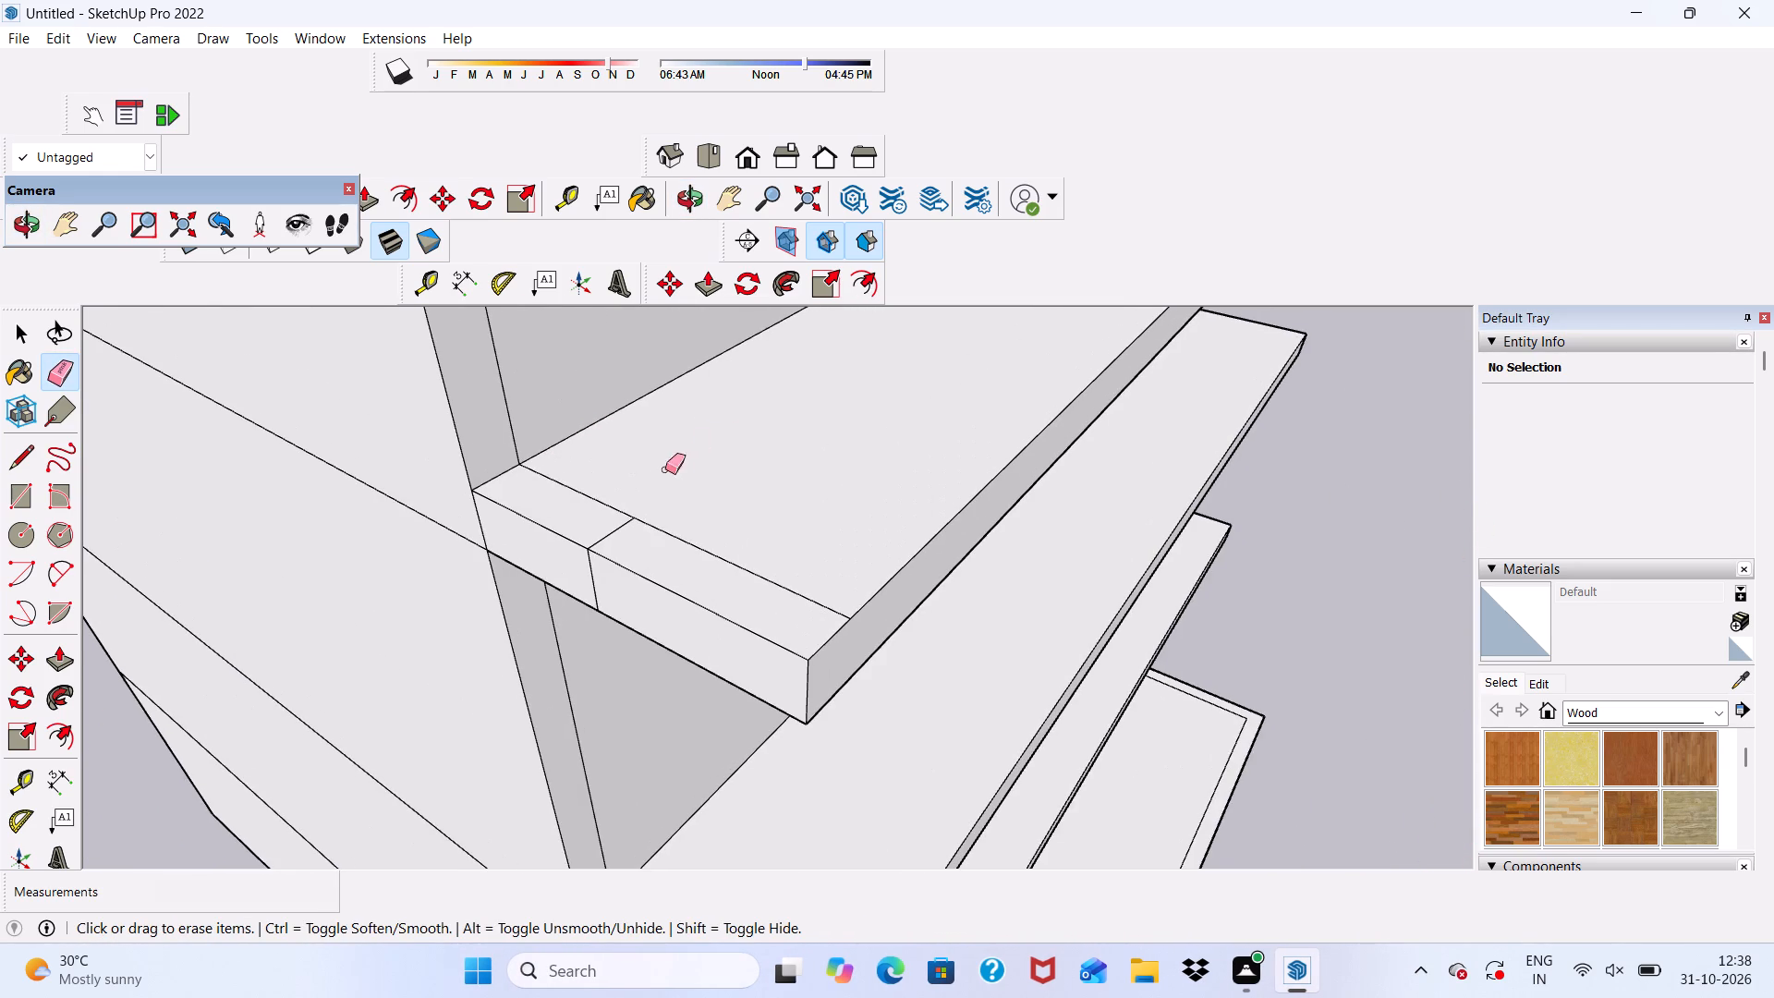
{"action": "left_click", "coordinate": [630, 517]}
{"action": "left_click_drag", "start_coordinate": [584, 567], "coordinate": [592, 567]}
Erase the crosswise and lengthwise seam lines on the underside of the fourth-storey floor ledge's left end.
{"action": "scroll", "coordinate": [603, 559], "scroll_direction": "down", "scroll_amount": 6}
{"action": "middle_click_drag", "start_coordinate": [767, 539], "coordinate": [560, 180]}
{"action": "scroll", "coordinate": [650, 511], "scroll_direction": "up", "scroll_amount": 7}
{"action": "left_click_drag", "start_coordinate": [661, 445], "coordinate": [601, 491]}
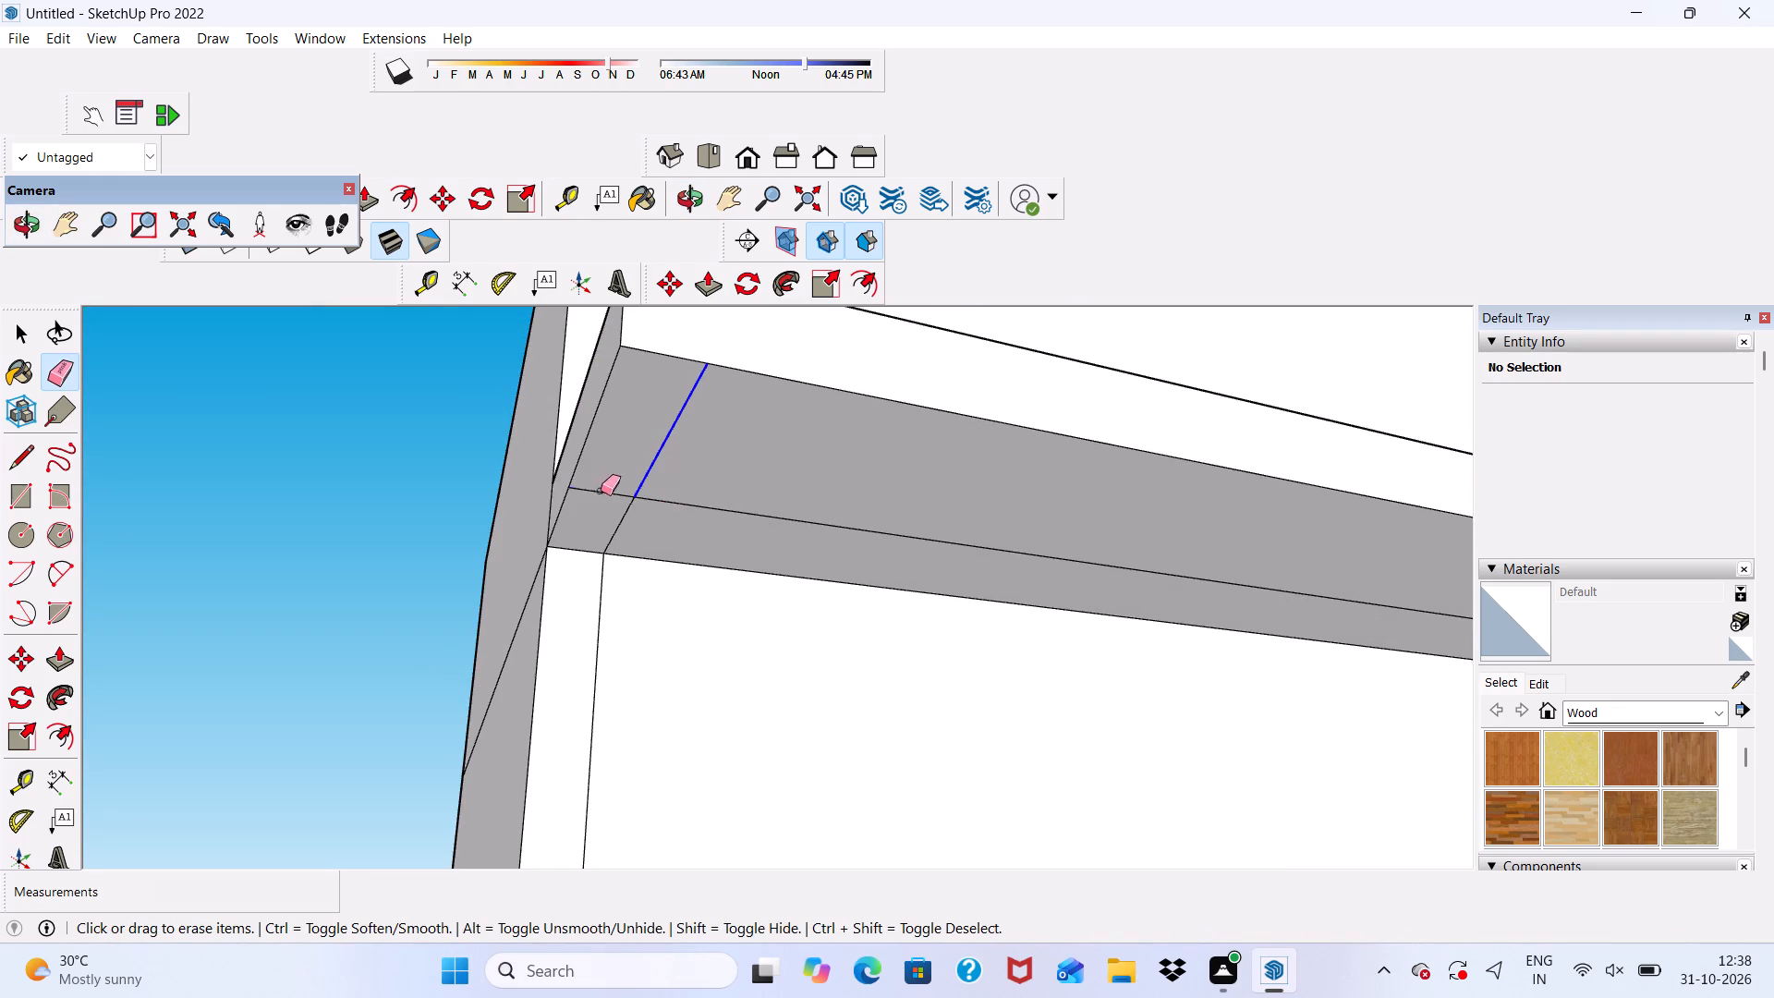
{"action": "left_click_drag", "start_coordinate": [601, 491], "coordinate": [701, 502]}
Erase the remaining seam lines on the underside of the fourth-storey floor ledge's right end.
{"action": "scroll", "coordinate": [681, 475], "scroll_direction": "down", "scroll_amount": 19}
{"action": "scroll", "coordinate": [996, 548], "scroll_direction": "up", "scroll_amount": 13}
{"action": "middle_click_drag", "start_coordinate": [993, 602], "coordinate": [983, 509]}
{"action": "scroll", "coordinate": [951, 512], "scroll_direction": "up", "scroll_amount": 7}
{"action": "left_click_drag", "start_coordinate": [932, 511], "coordinate": [956, 533]}
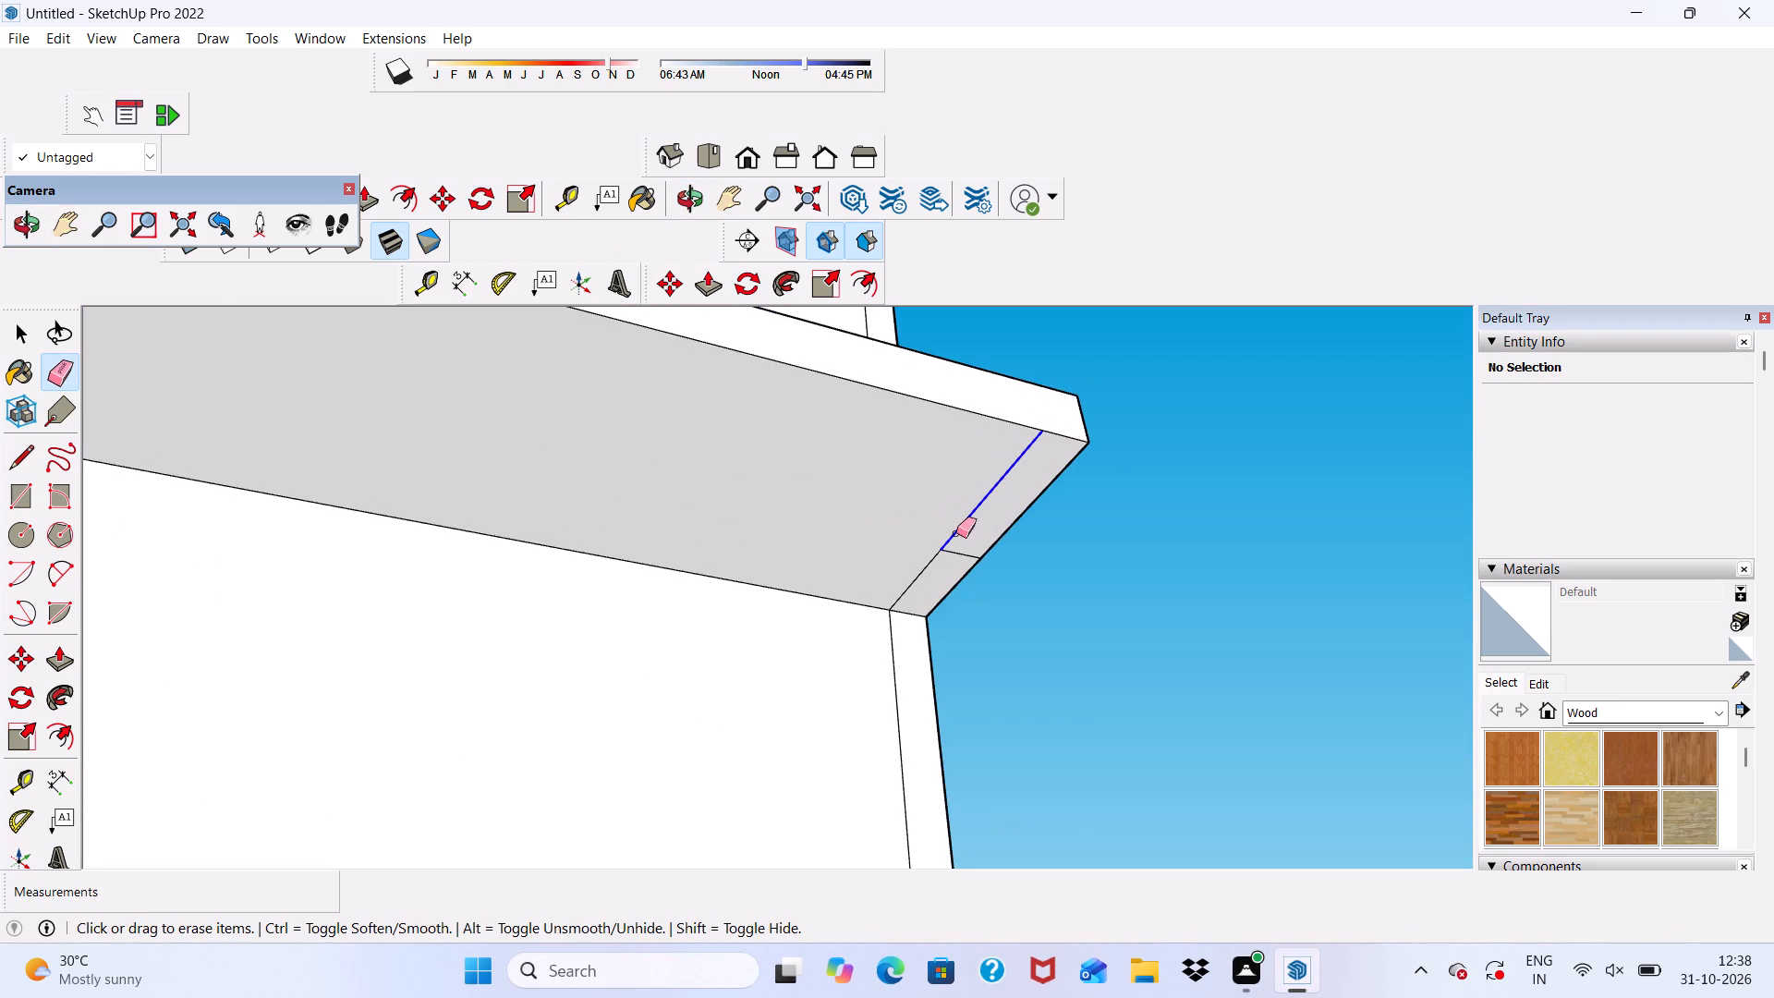
{"action": "left_click_drag", "start_coordinate": [956, 533], "coordinate": [917, 577]}
Examine the cleaned ledges, front wall and roof of the whole building from several sides.
{"action": "scroll", "coordinate": [967, 521], "scroll_direction": "down", "scroll_amount": 8}
{"action": "middle_click_drag", "start_coordinate": [1014, 491], "coordinate": [951, 630]}
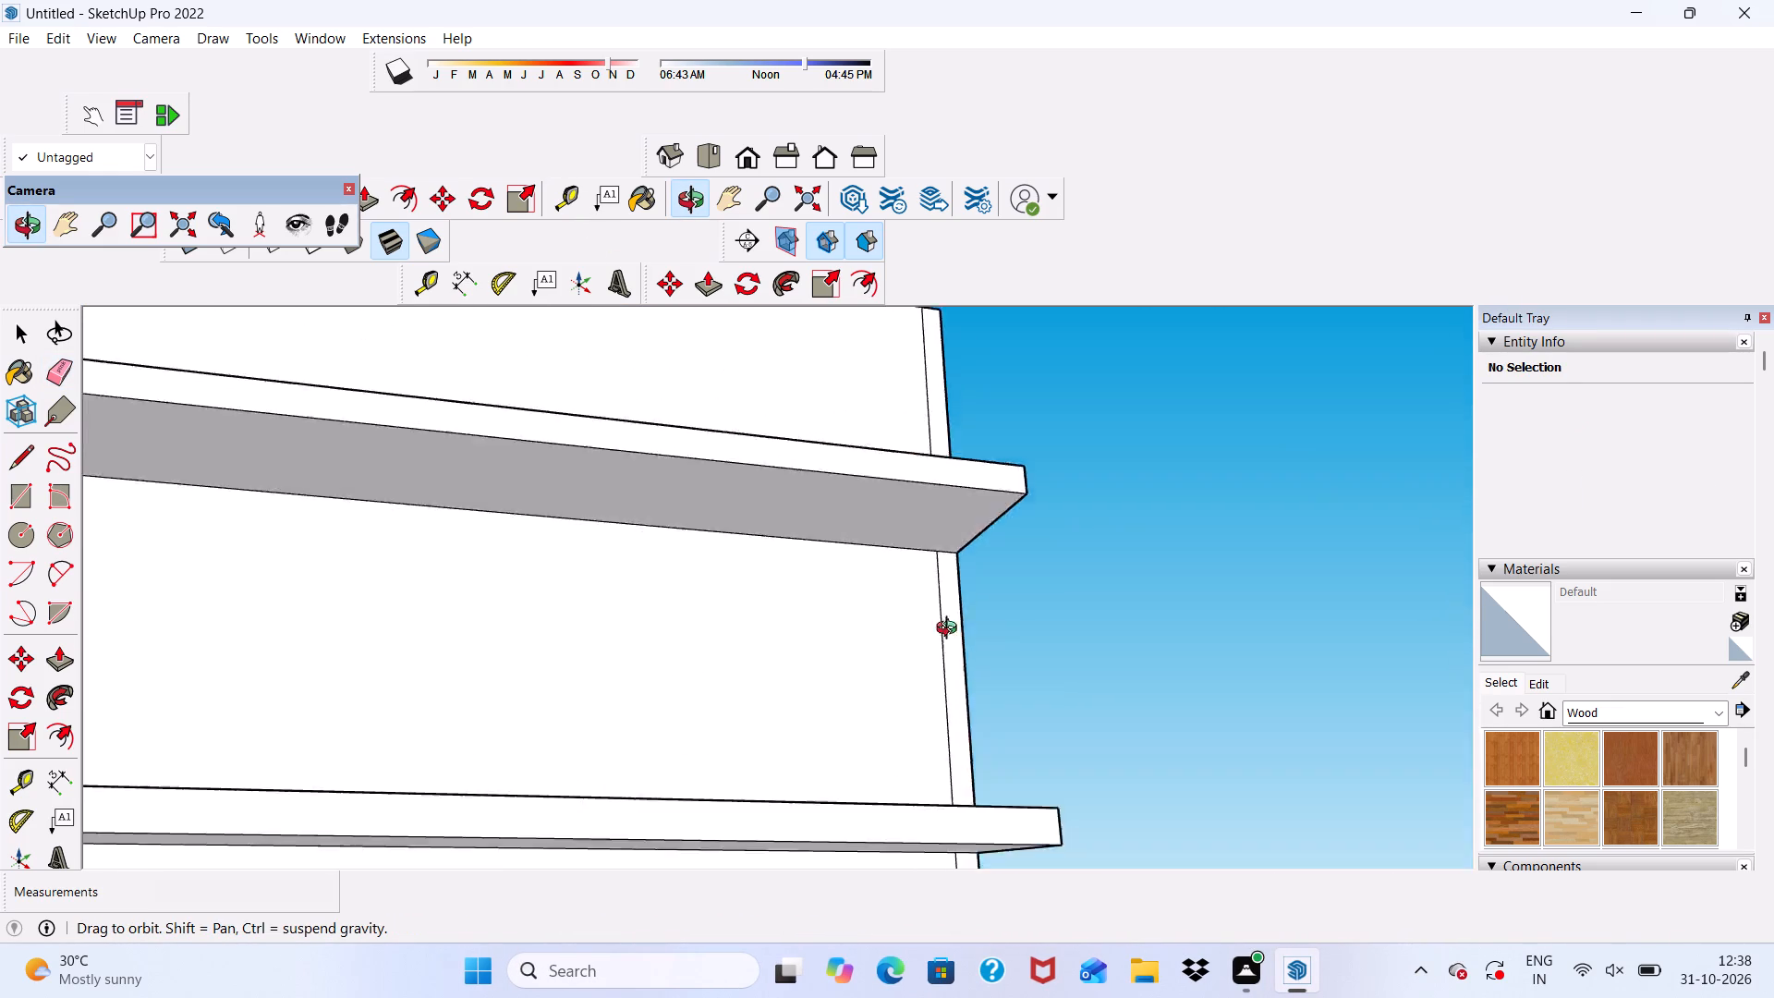
{"action": "middle_click_drag", "start_coordinate": [951, 630], "coordinate": [911, 703]}
{"action": "scroll", "coordinate": [977, 511], "scroll_direction": "down", "scroll_amount": 11}
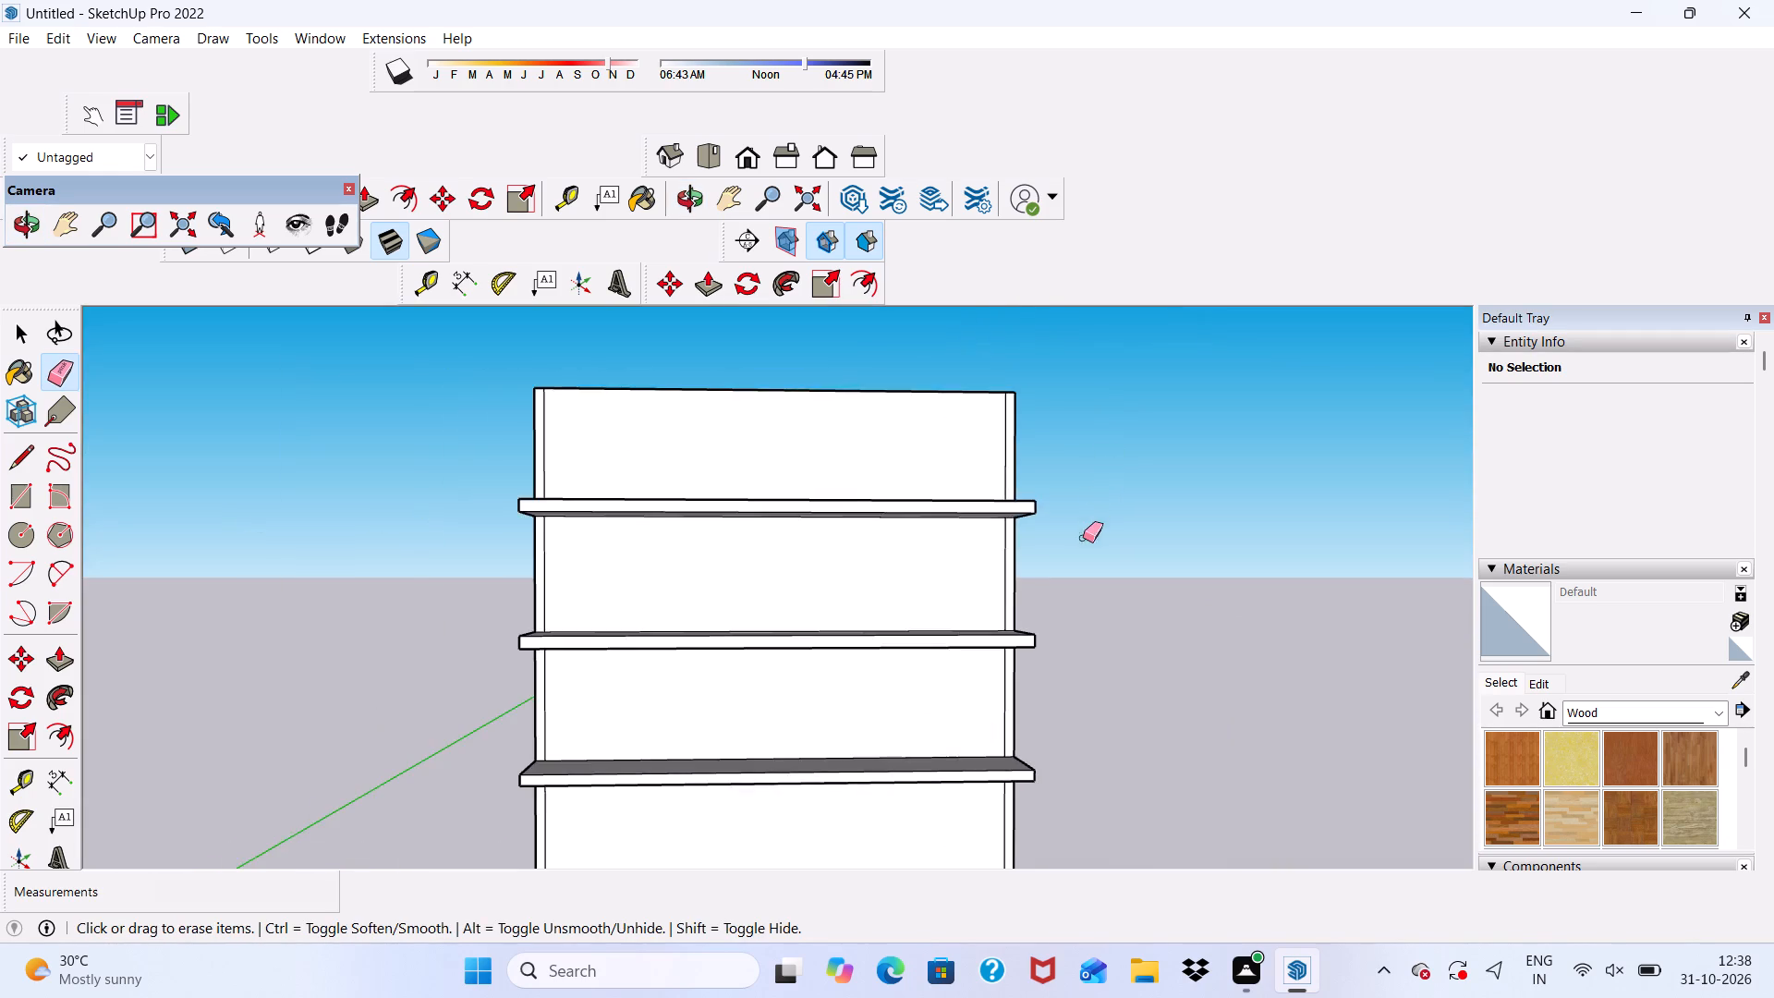
{"action": "middle_click_drag", "start_coordinate": [1083, 538], "coordinate": [938, 581]}
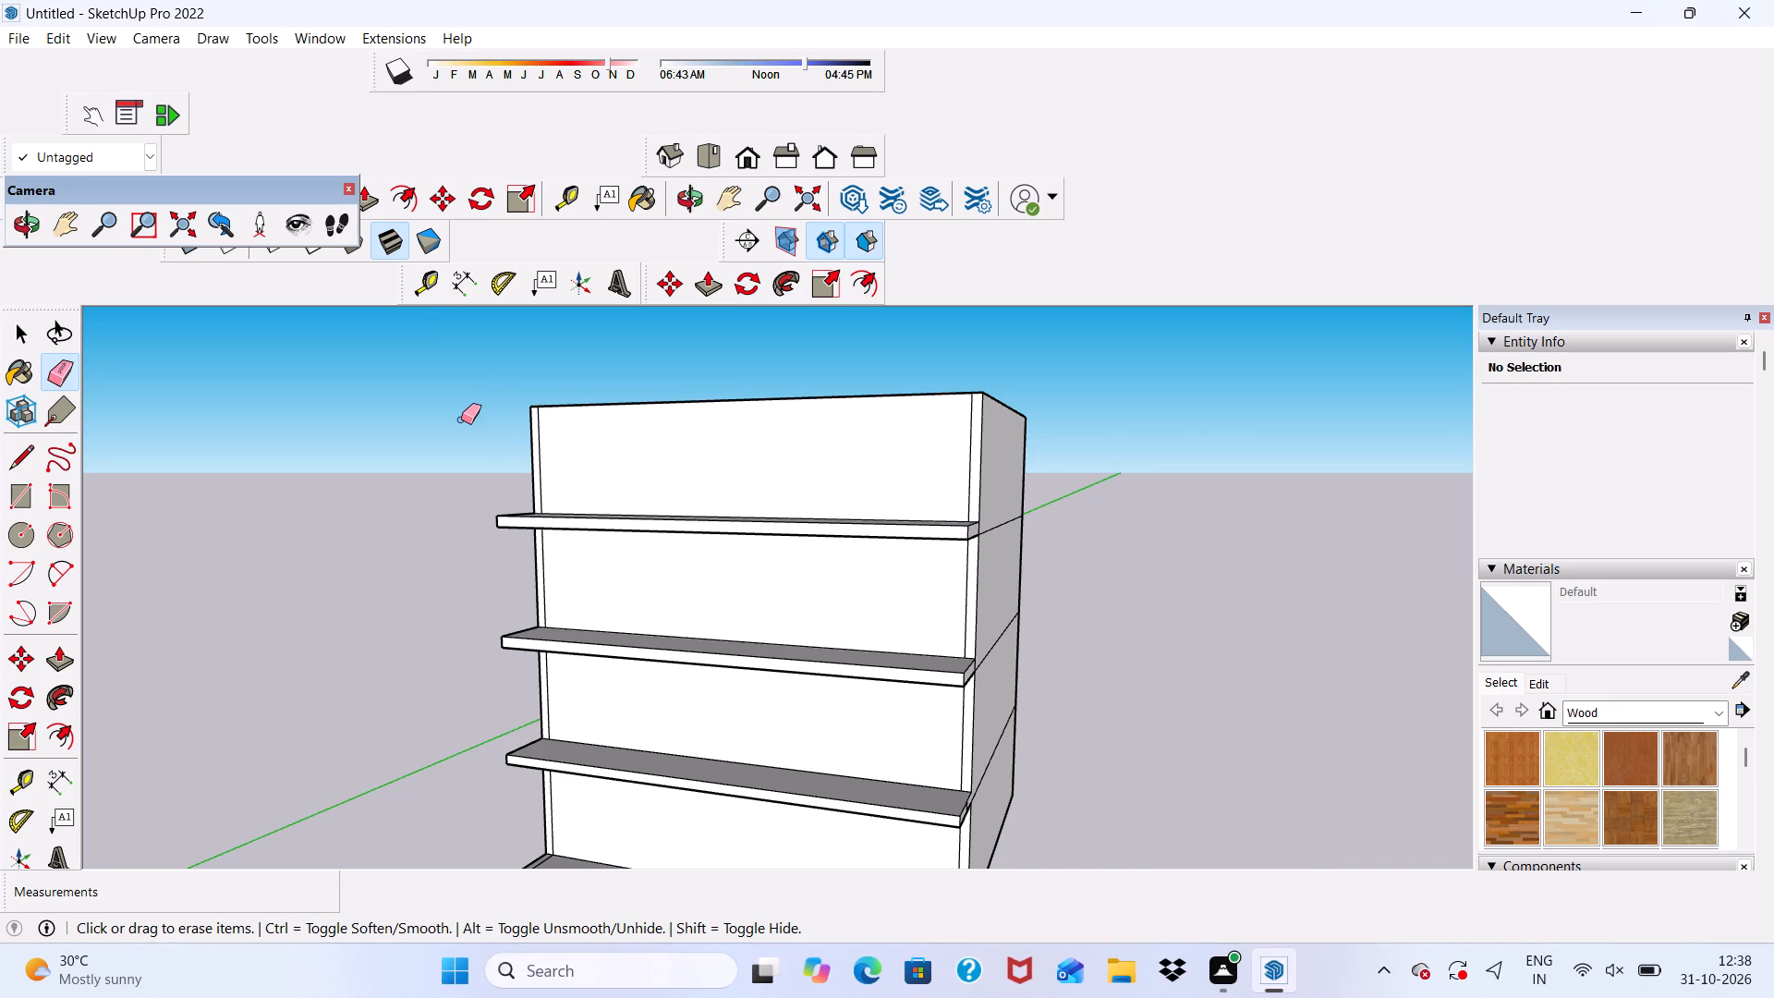
{"action": "key", "text": "space"}
{"action": "scroll", "coordinate": [463, 421], "scroll_direction": "down", "scroll_amount": 6}
{"action": "middle_click_drag", "start_coordinate": [572, 469], "coordinate": [622, 409]}
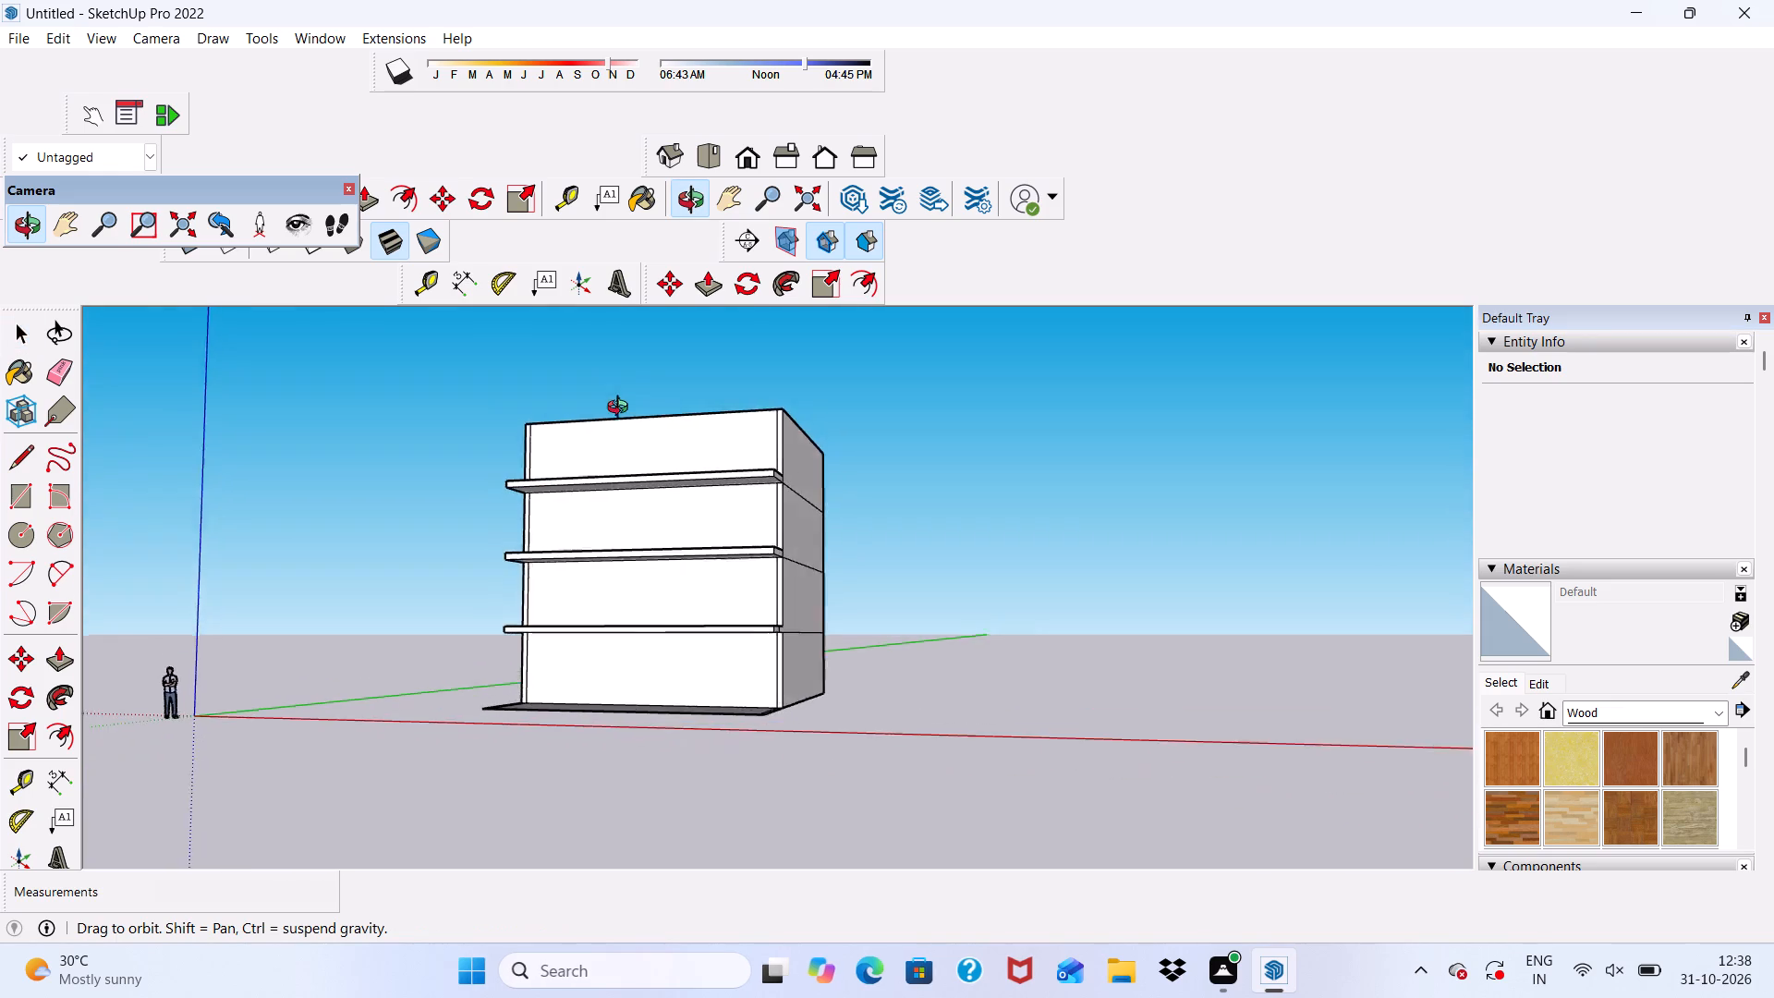
{"action": "middle_click_drag", "start_coordinate": [622, 409], "coordinate": [624, 450]}
{"action": "scroll", "coordinate": [623, 444], "scroll_direction": "up", "scroll_amount": 6}
{"action": "scroll", "coordinate": [641, 438], "scroll_direction": "down", "scroll_amount": 1}
{"action": "middle_click_drag", "start_coordinate": [641, 438], "coordinate": [267, 621]}
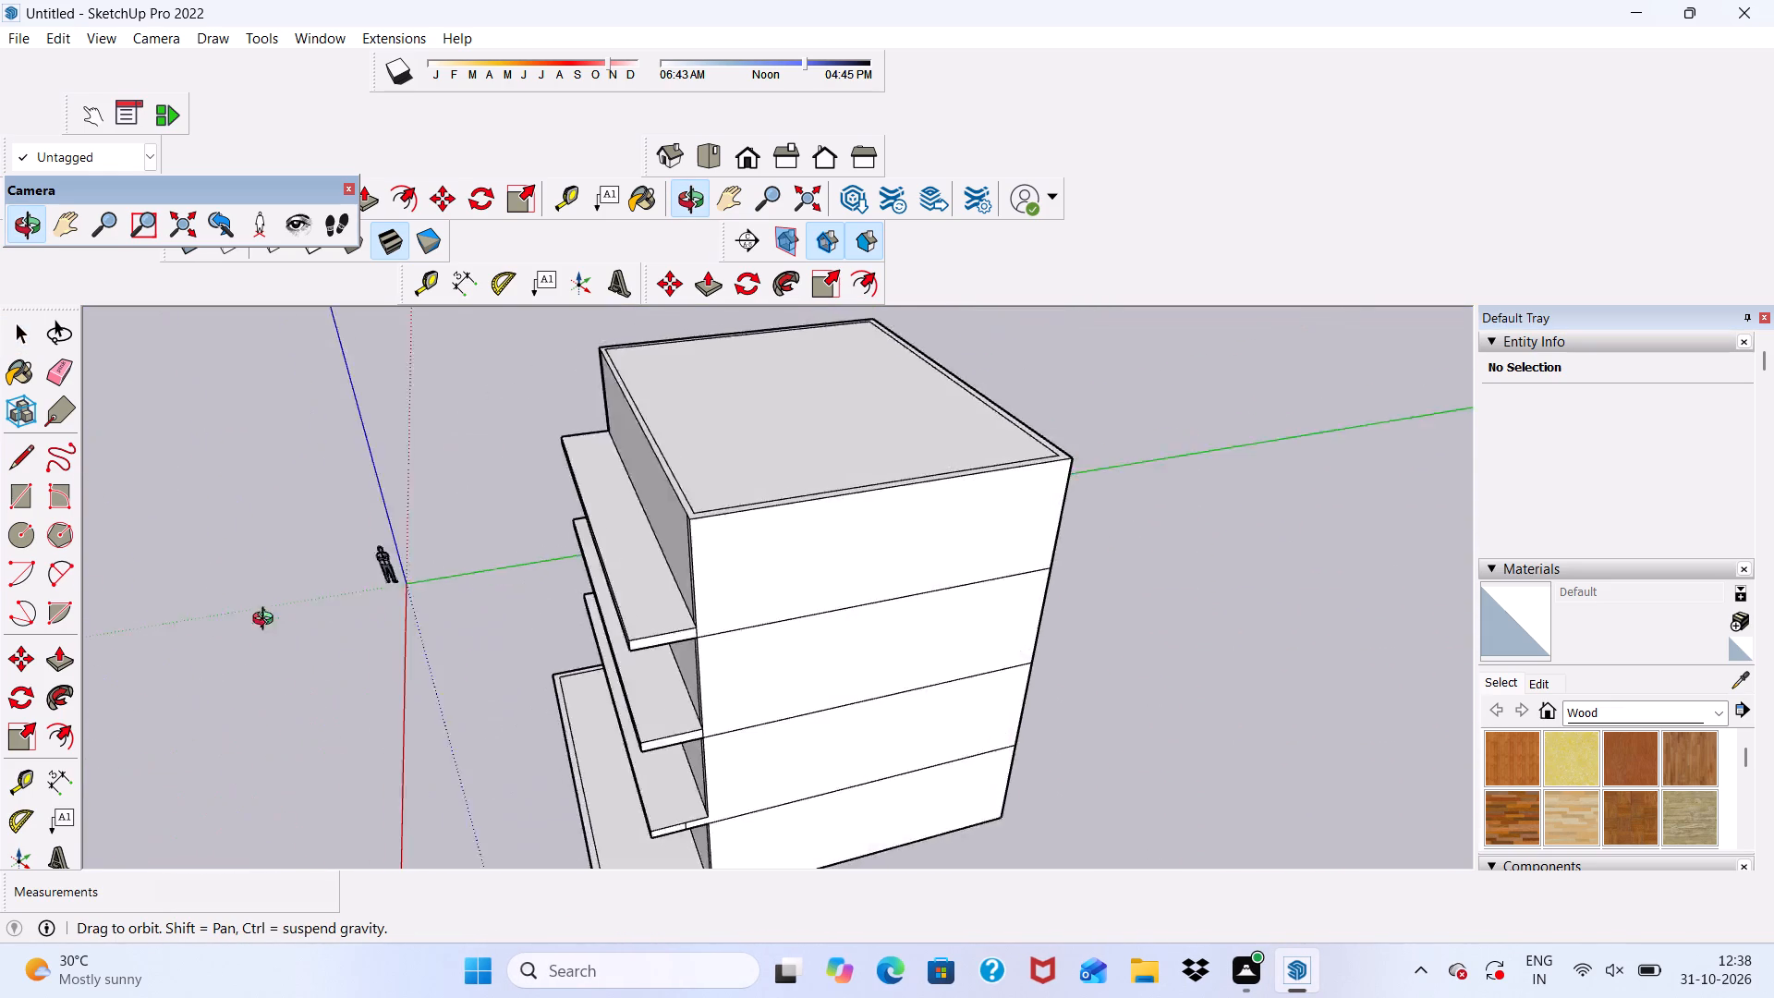
{"action": "middle_click_drag", "start_coordinate": [267, 621], "coordinate": [771, 494]}
{"action": "scroll", "coordinate": [195, 598], "scroll_direction": "down", "scroll_amount": 1}
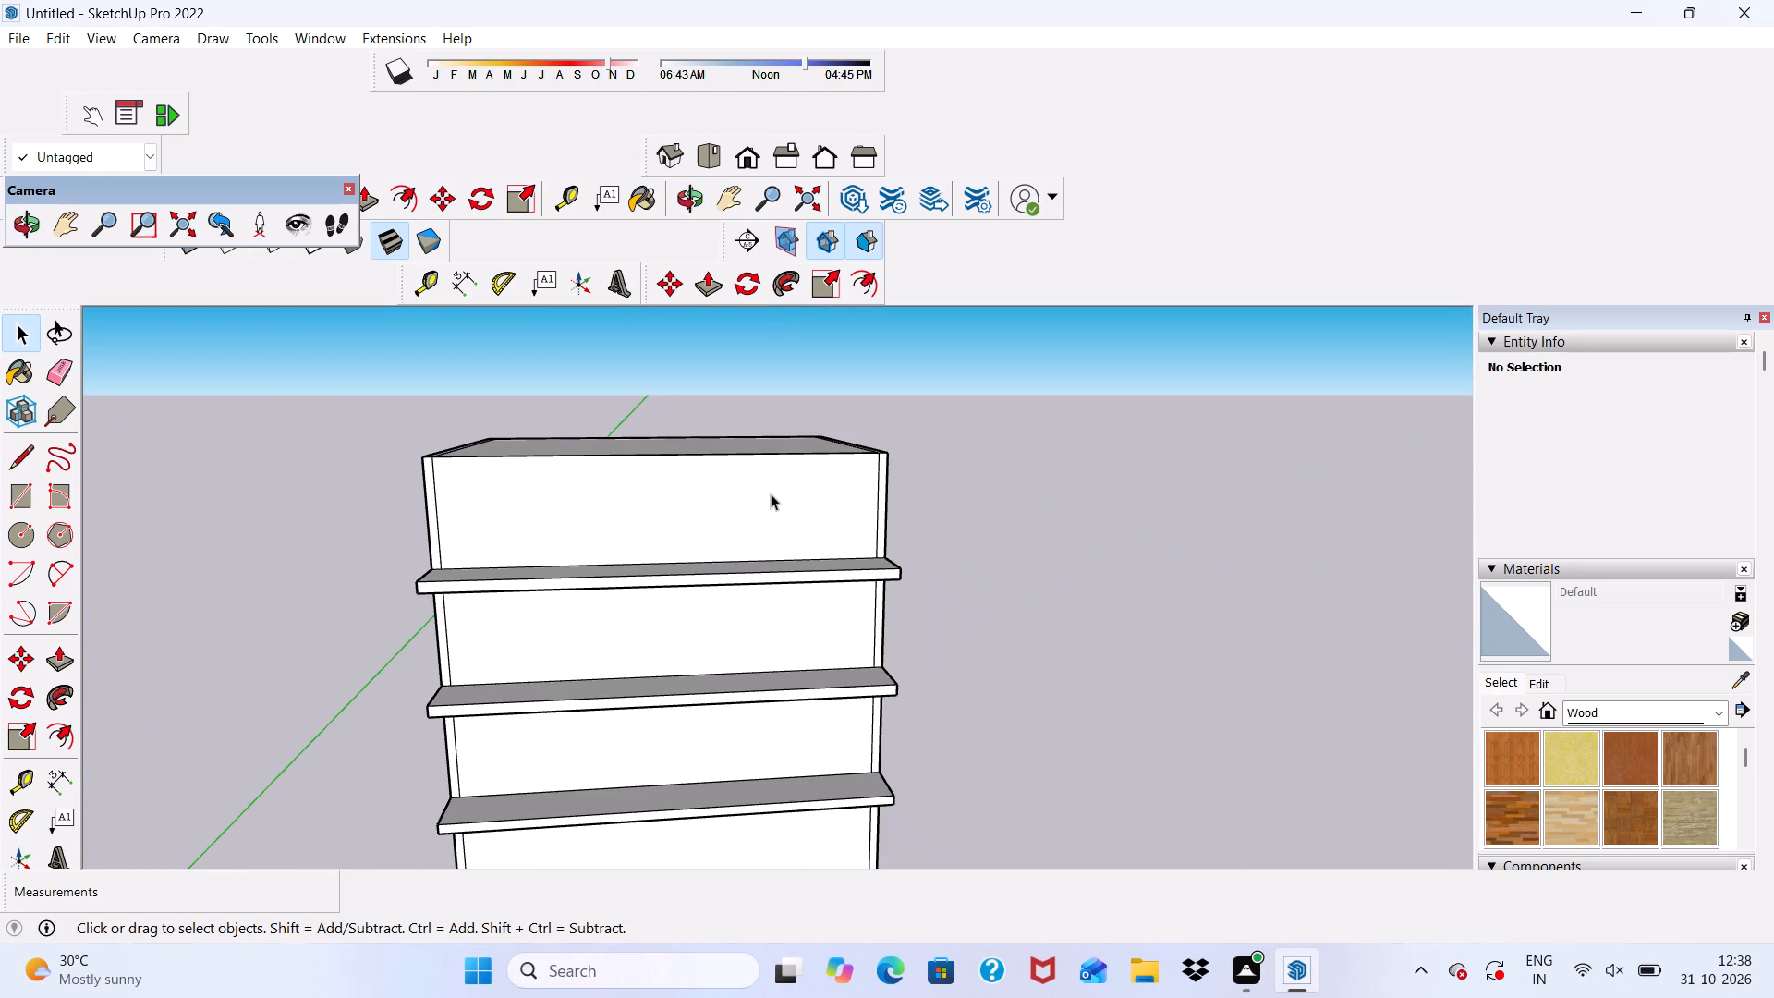
{"action": "scroll", "coordinate": [771, 467], "scroll_direction": "down", "scroll_amount": 5}
{"action": "middle_click_drag", "start_coordinate": [772, 467], "coordinate": [772, 469]}
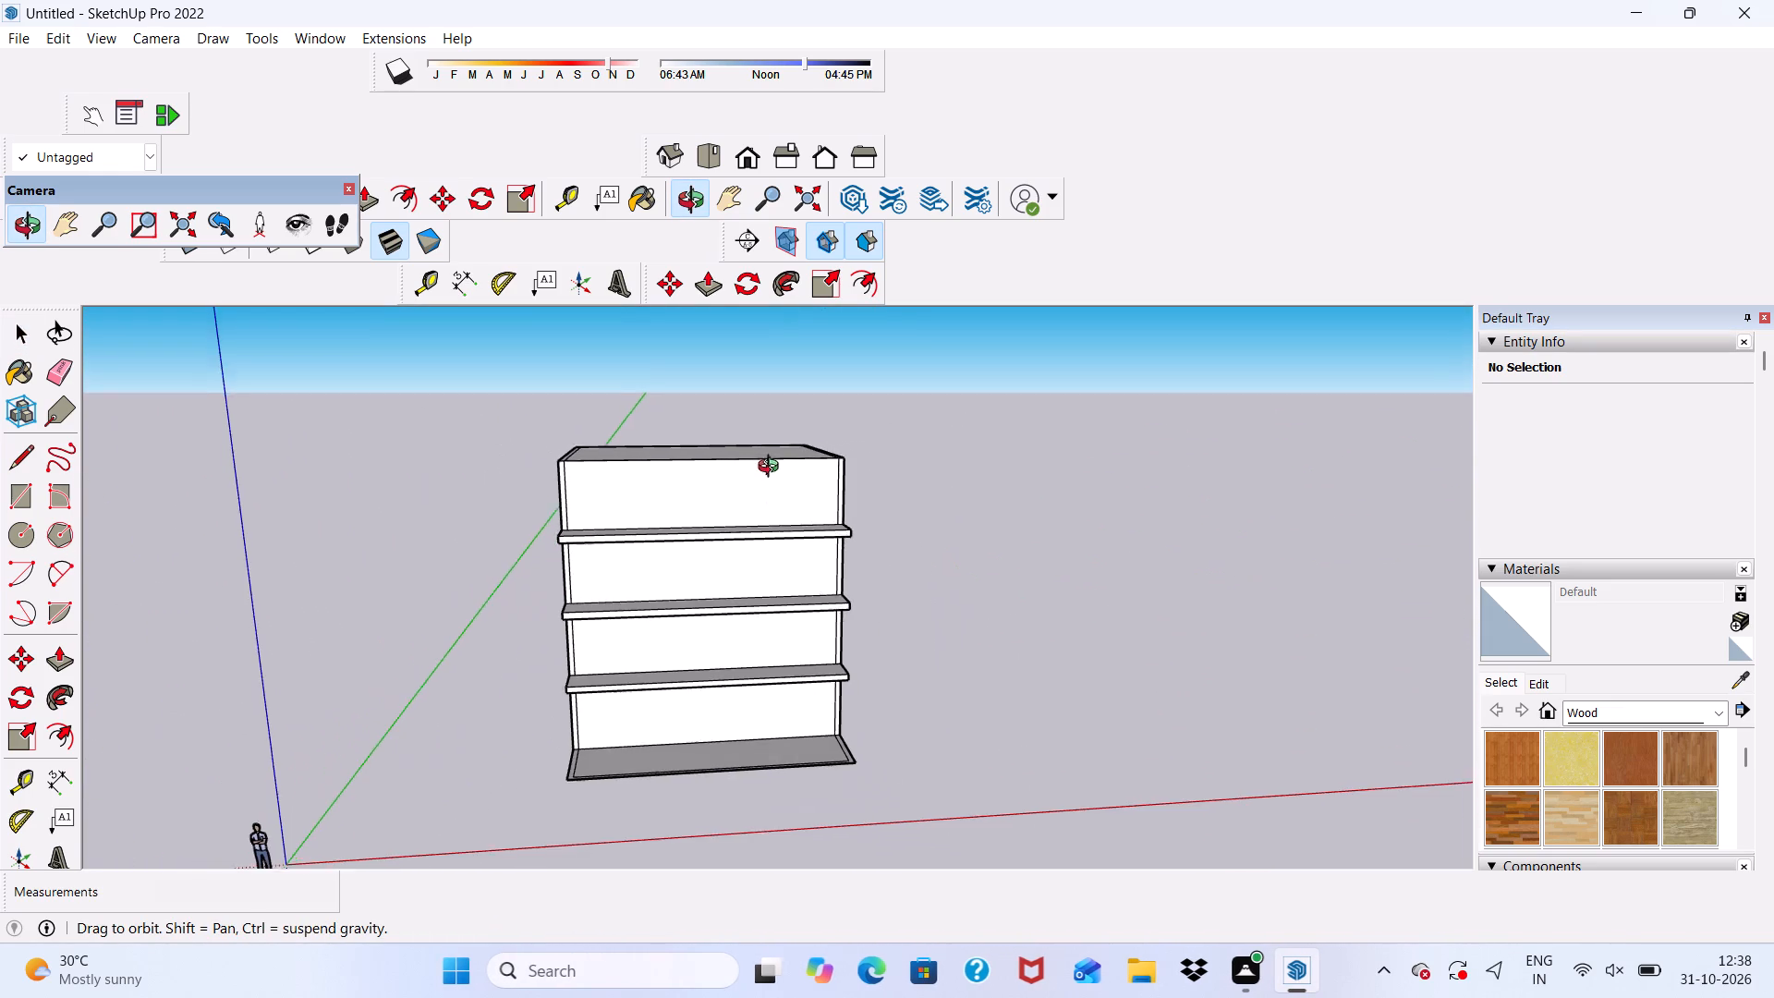
{"action": "middle_click_drag", "start_coordinate": [772, 469], "coordinate": [697, 491]}
{"action": "scroll", "coordinate": [785, 432], "scroll_direction": "up", "scroll_amount": 1}
{"action": "scroll", "coordinate": [800, 421], "scroll_direction": "down", "scroll_amount": 4}
{"action": "middle_click_drag", "start_coordinate": [815, 478], "coordinate": [799, 371]}
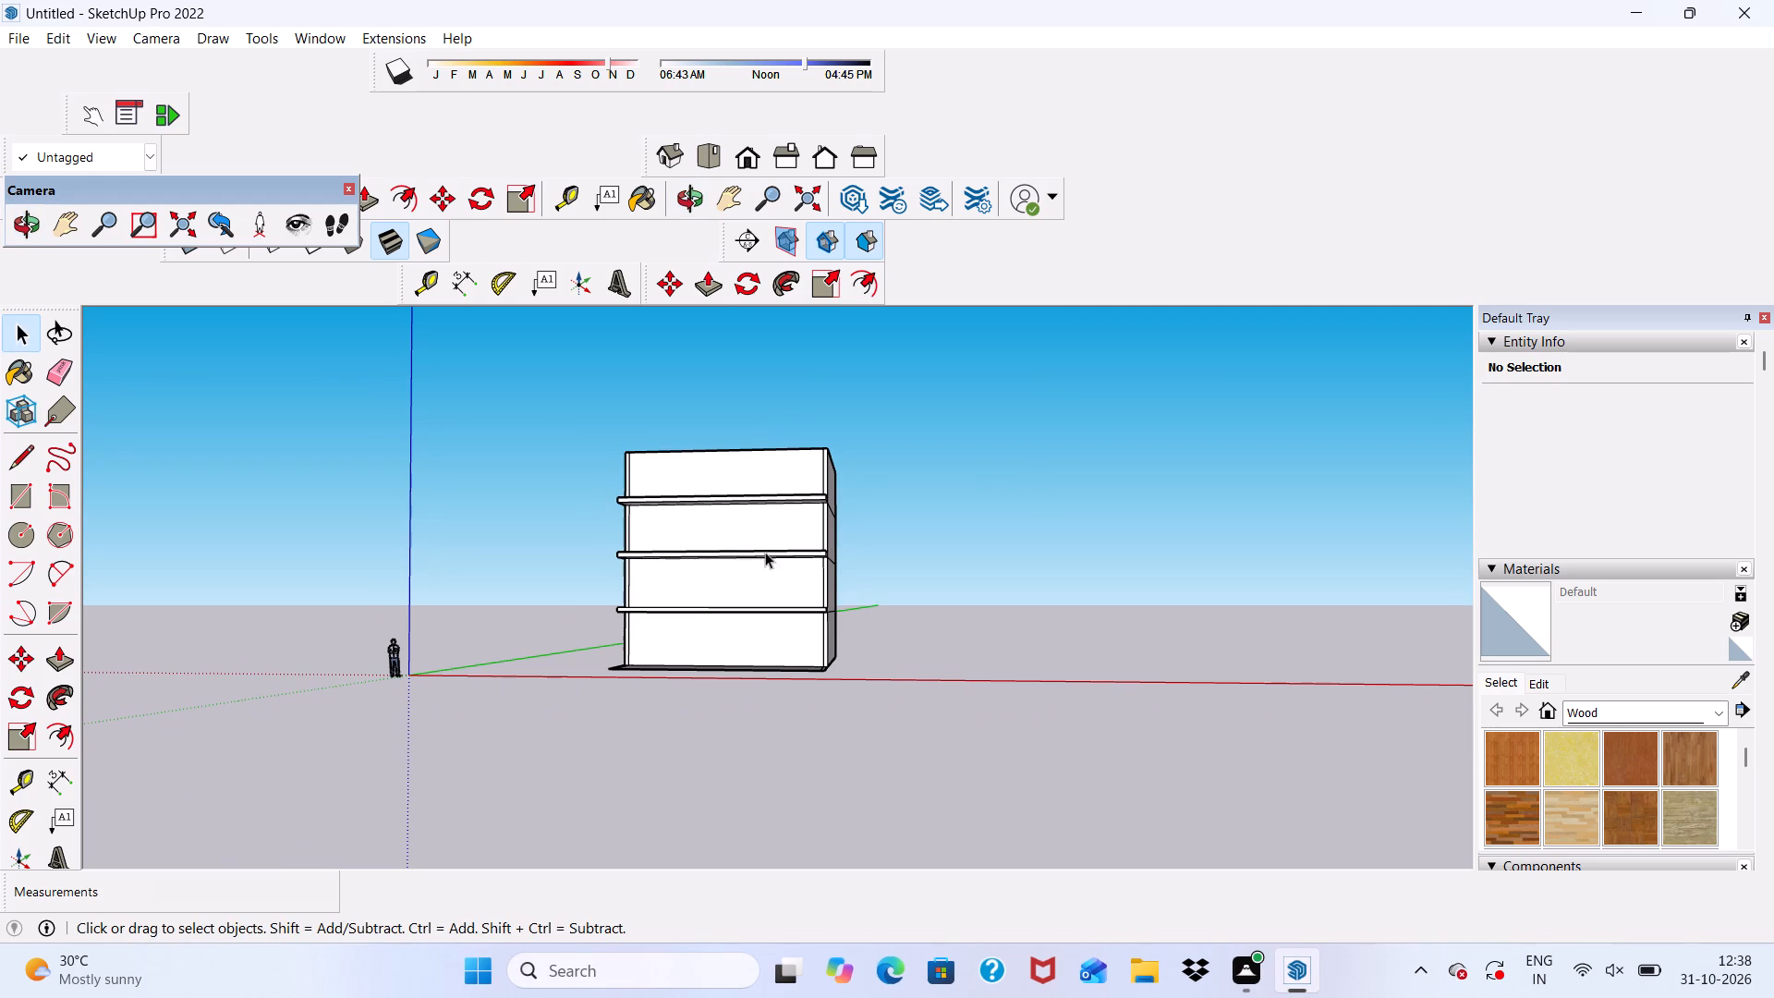
{"action": "scroll", "coordinate": [753, 518], "scroll_direction": "up", "scroll_amount": 5}
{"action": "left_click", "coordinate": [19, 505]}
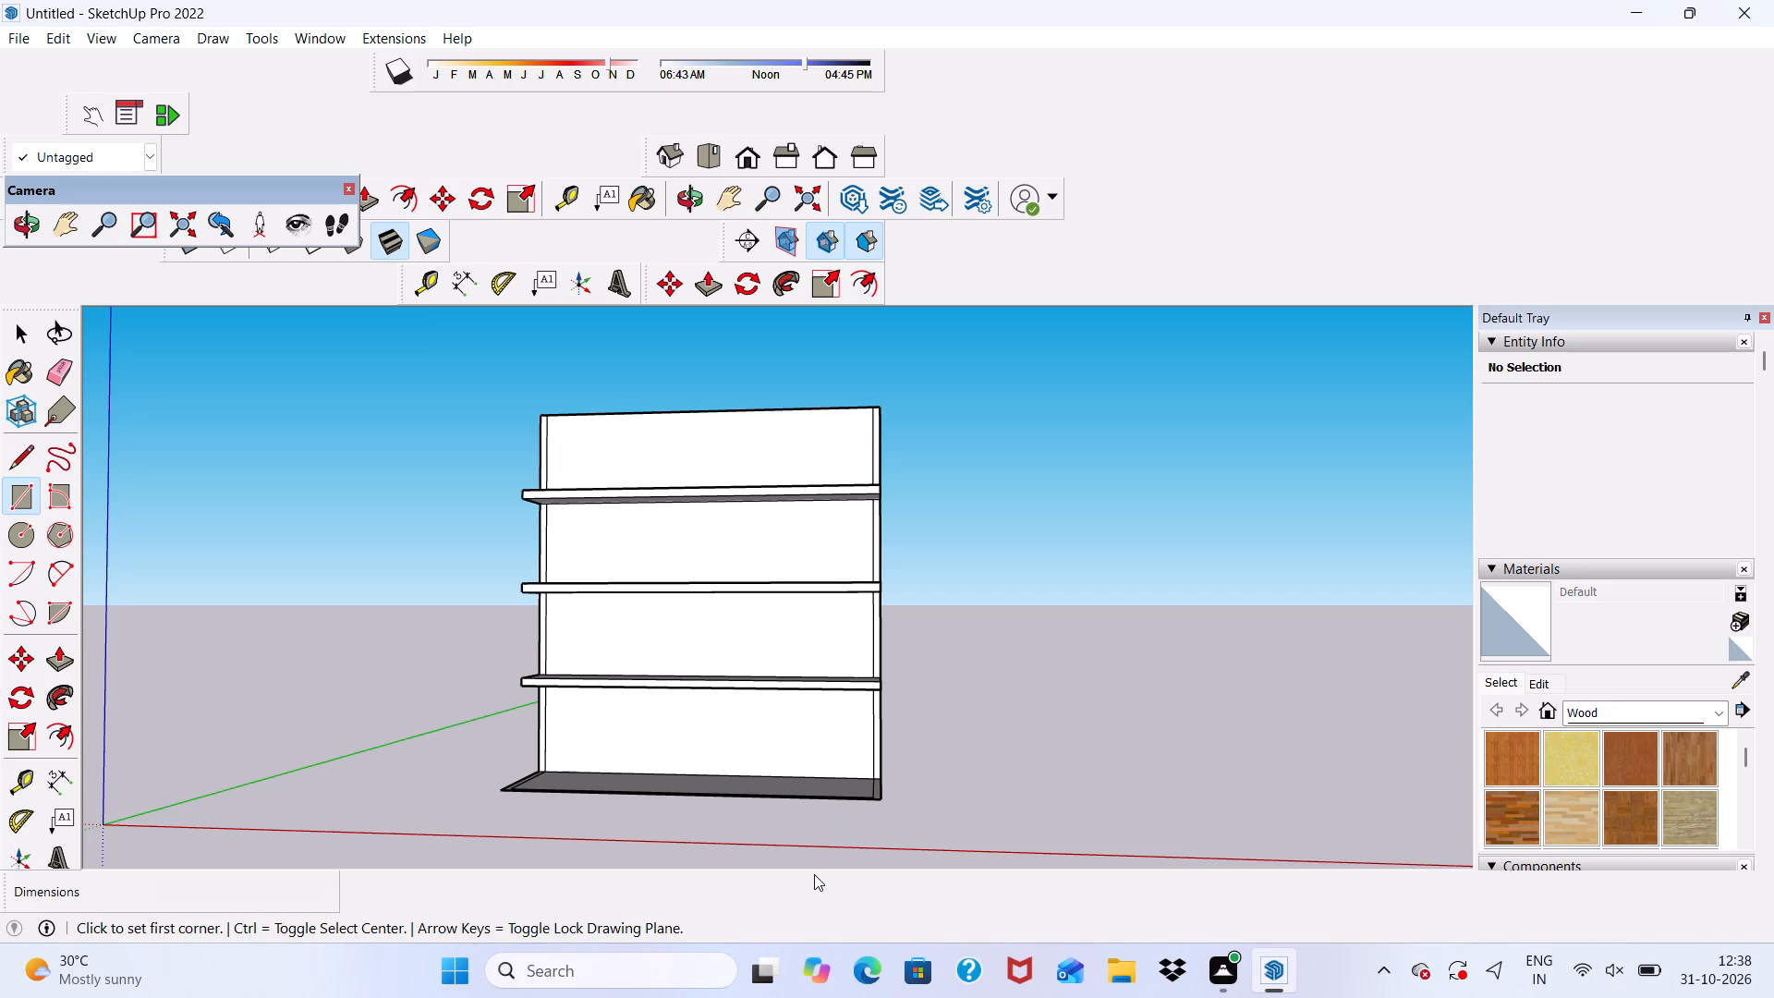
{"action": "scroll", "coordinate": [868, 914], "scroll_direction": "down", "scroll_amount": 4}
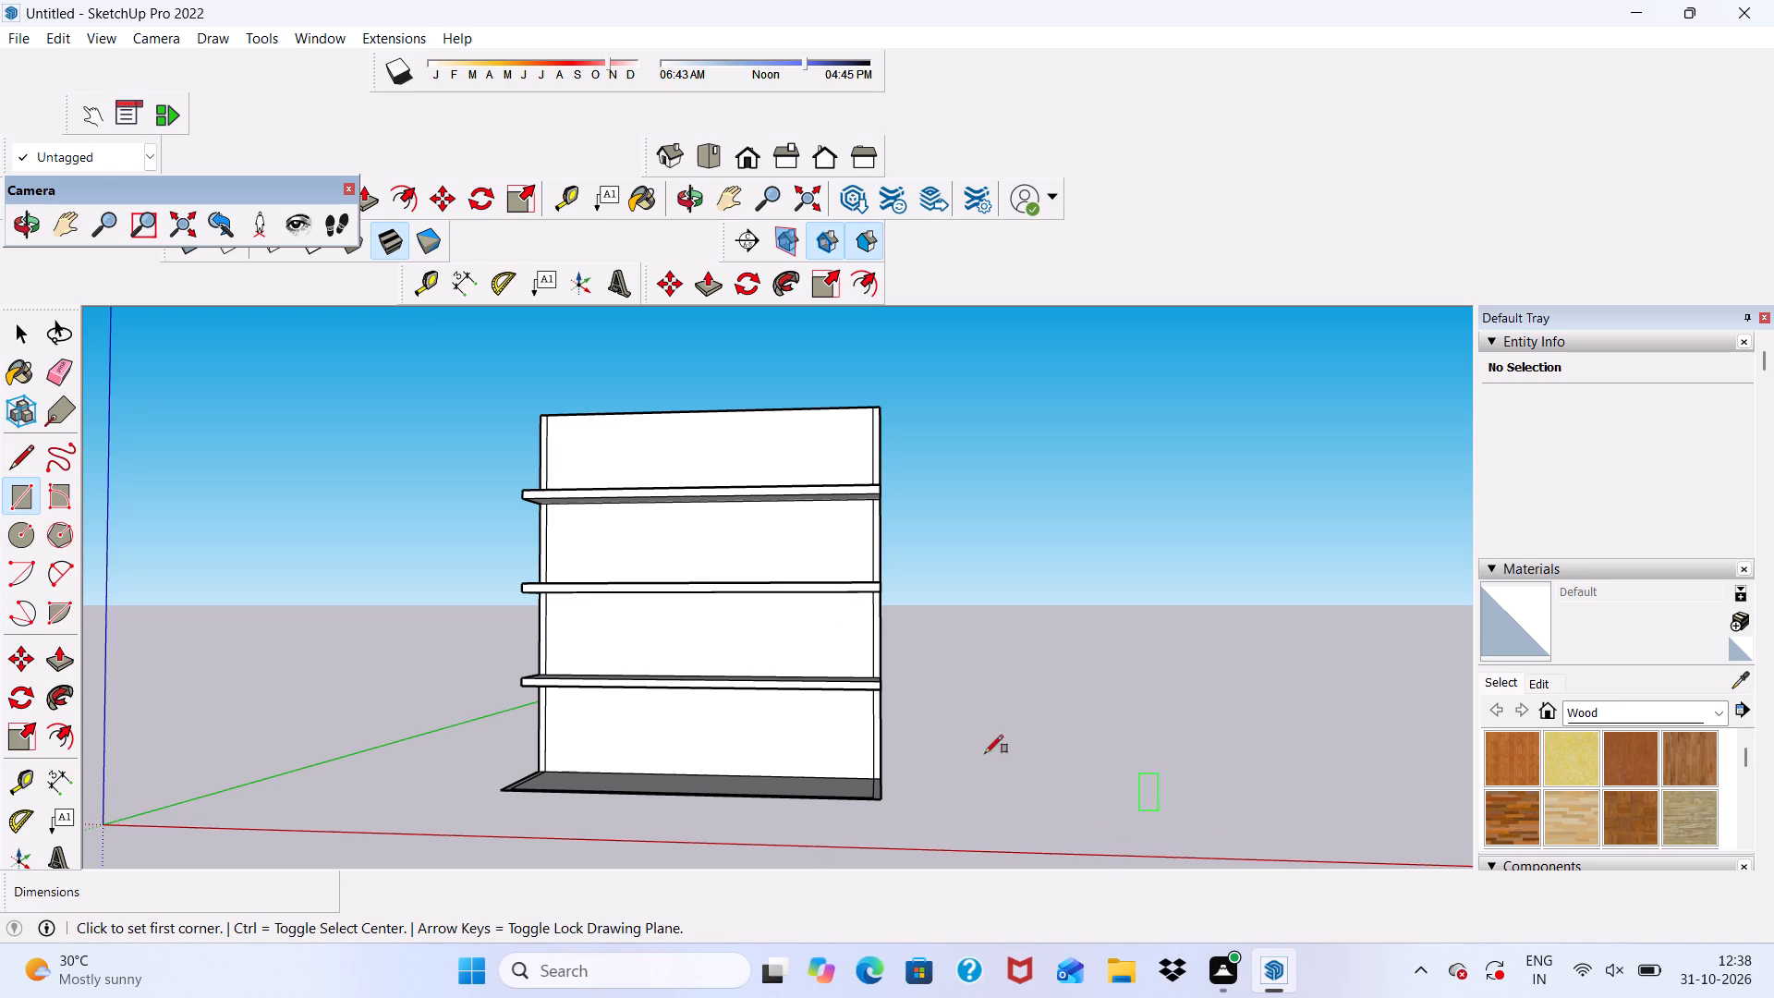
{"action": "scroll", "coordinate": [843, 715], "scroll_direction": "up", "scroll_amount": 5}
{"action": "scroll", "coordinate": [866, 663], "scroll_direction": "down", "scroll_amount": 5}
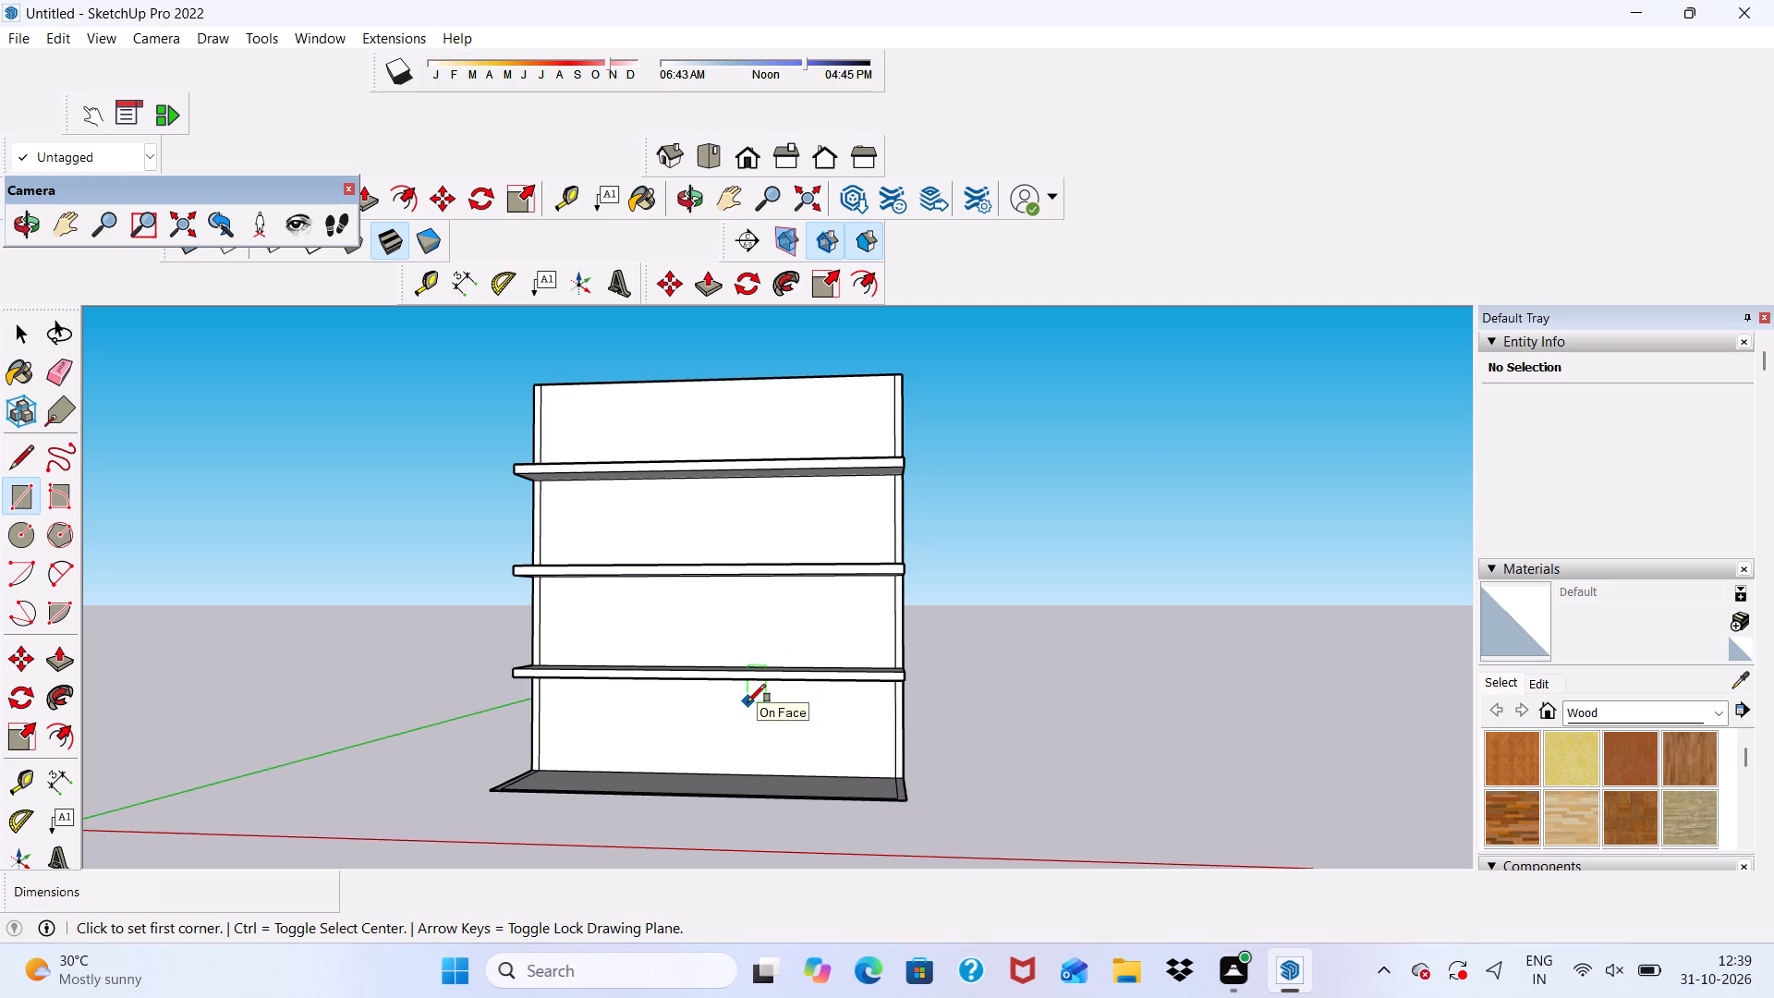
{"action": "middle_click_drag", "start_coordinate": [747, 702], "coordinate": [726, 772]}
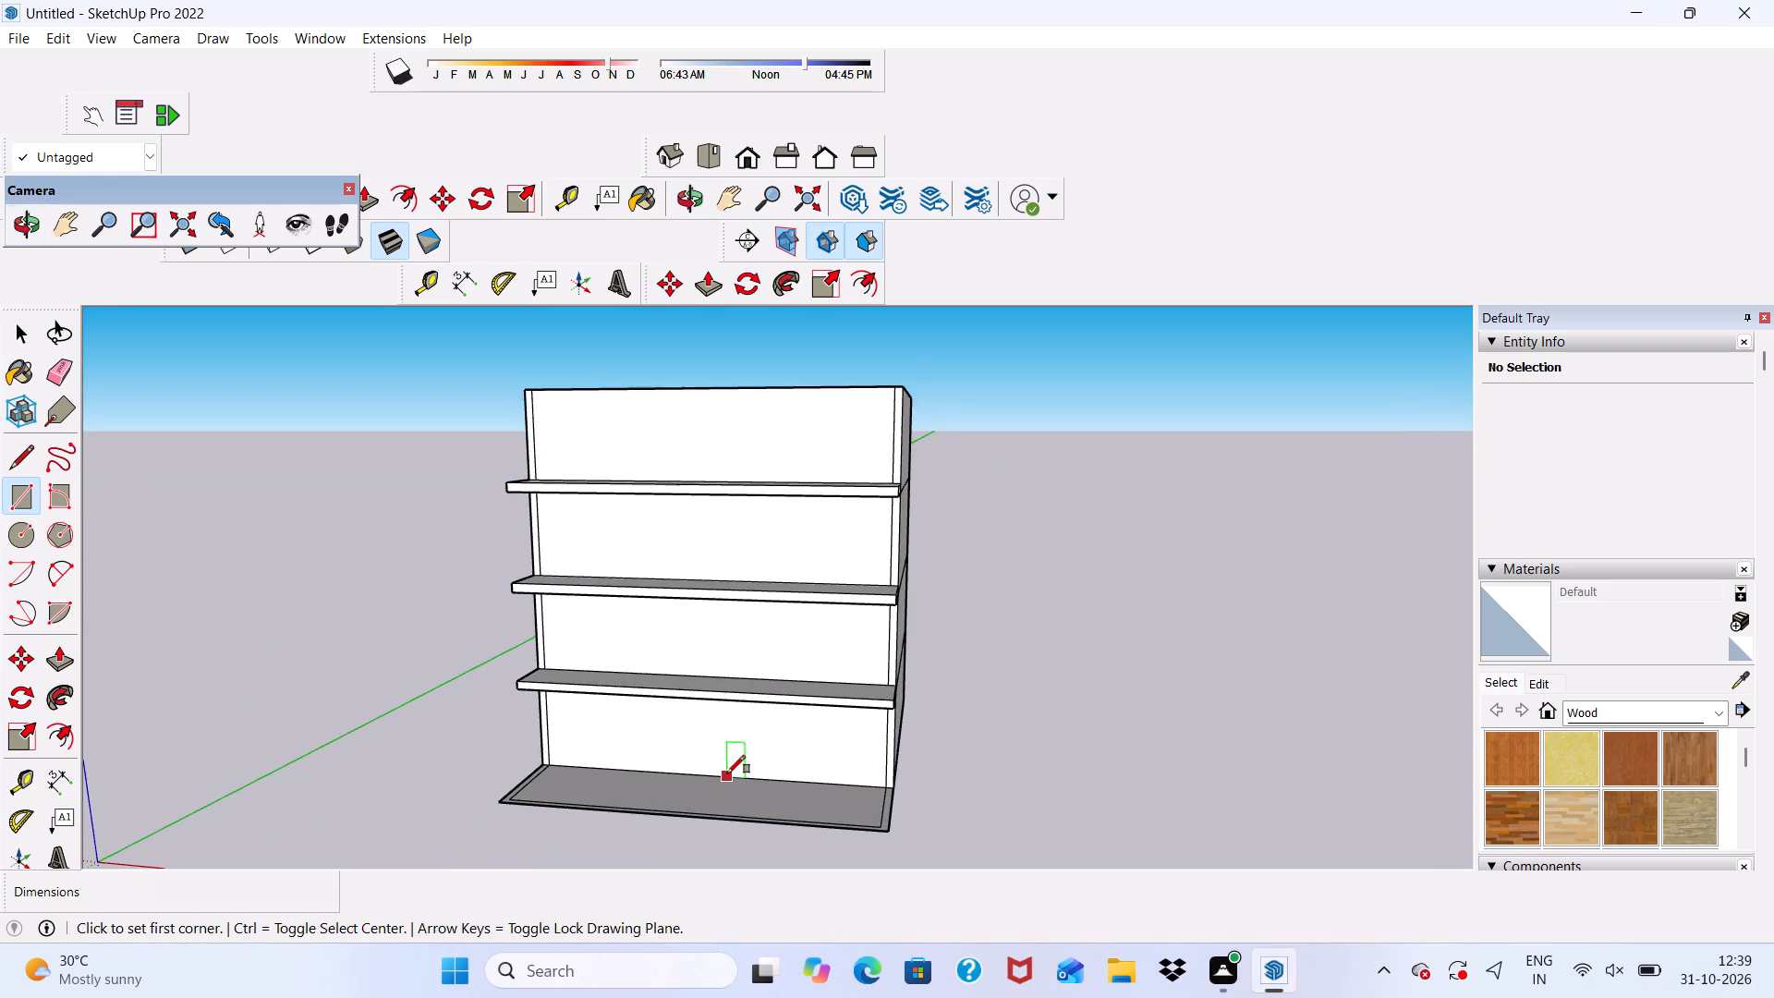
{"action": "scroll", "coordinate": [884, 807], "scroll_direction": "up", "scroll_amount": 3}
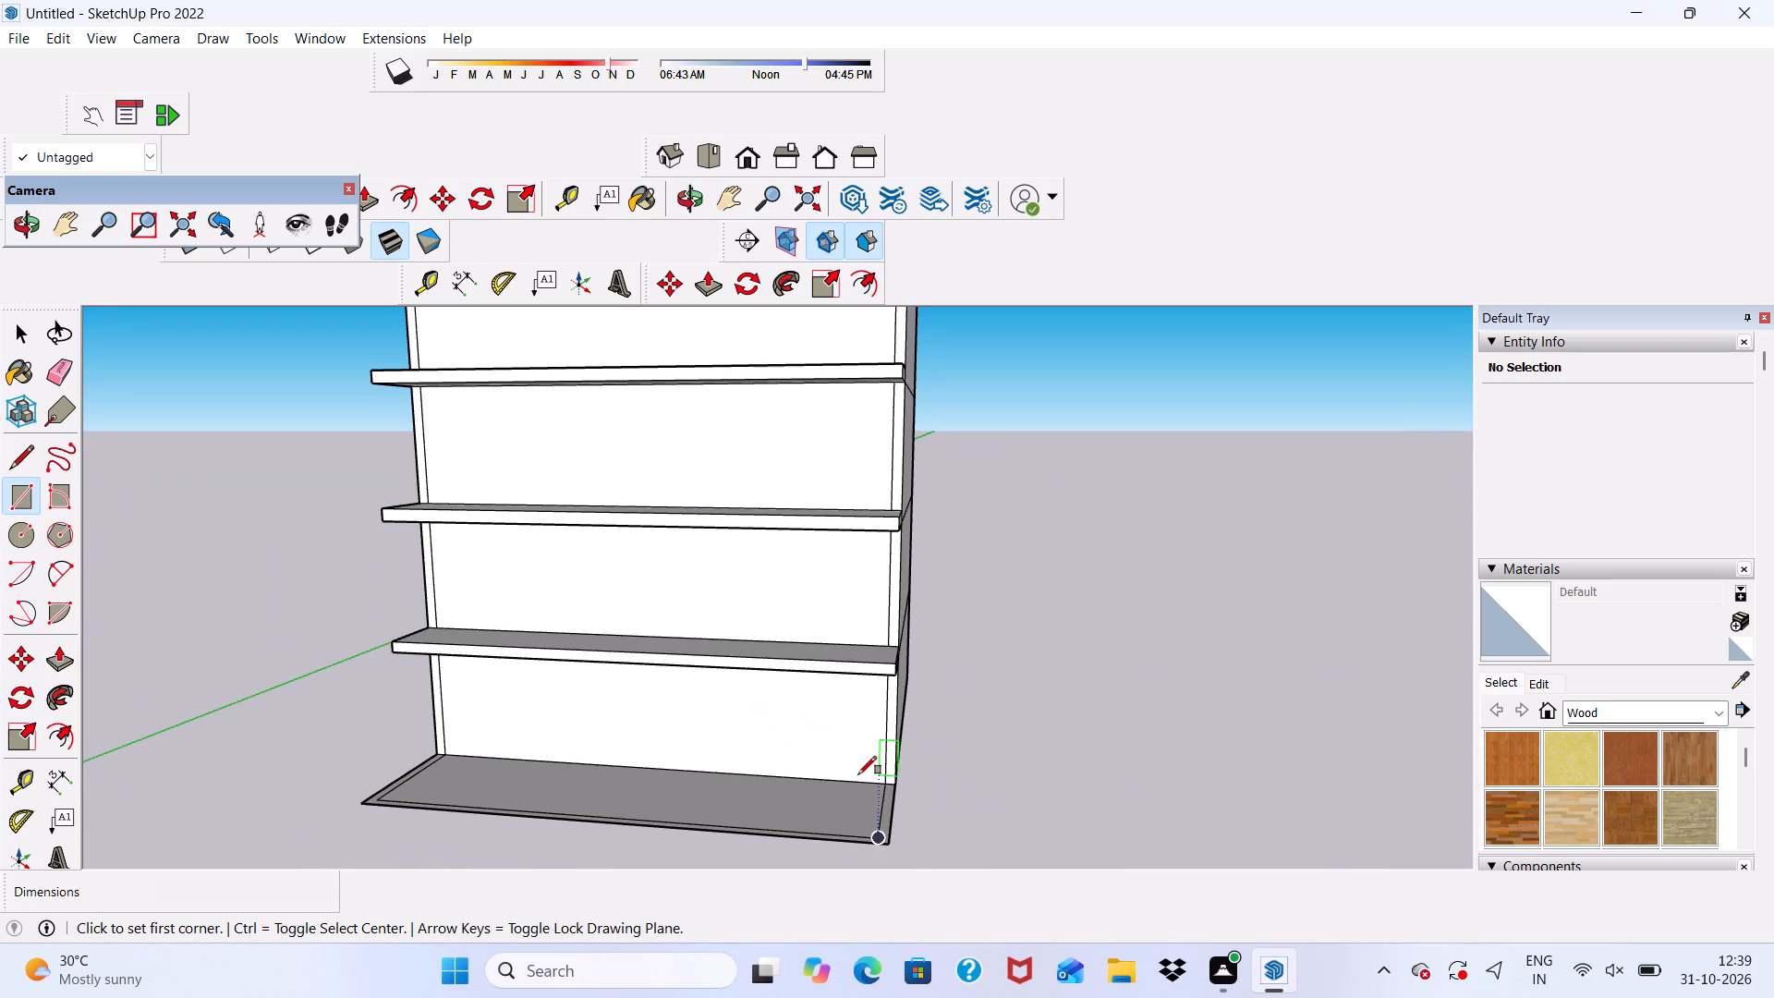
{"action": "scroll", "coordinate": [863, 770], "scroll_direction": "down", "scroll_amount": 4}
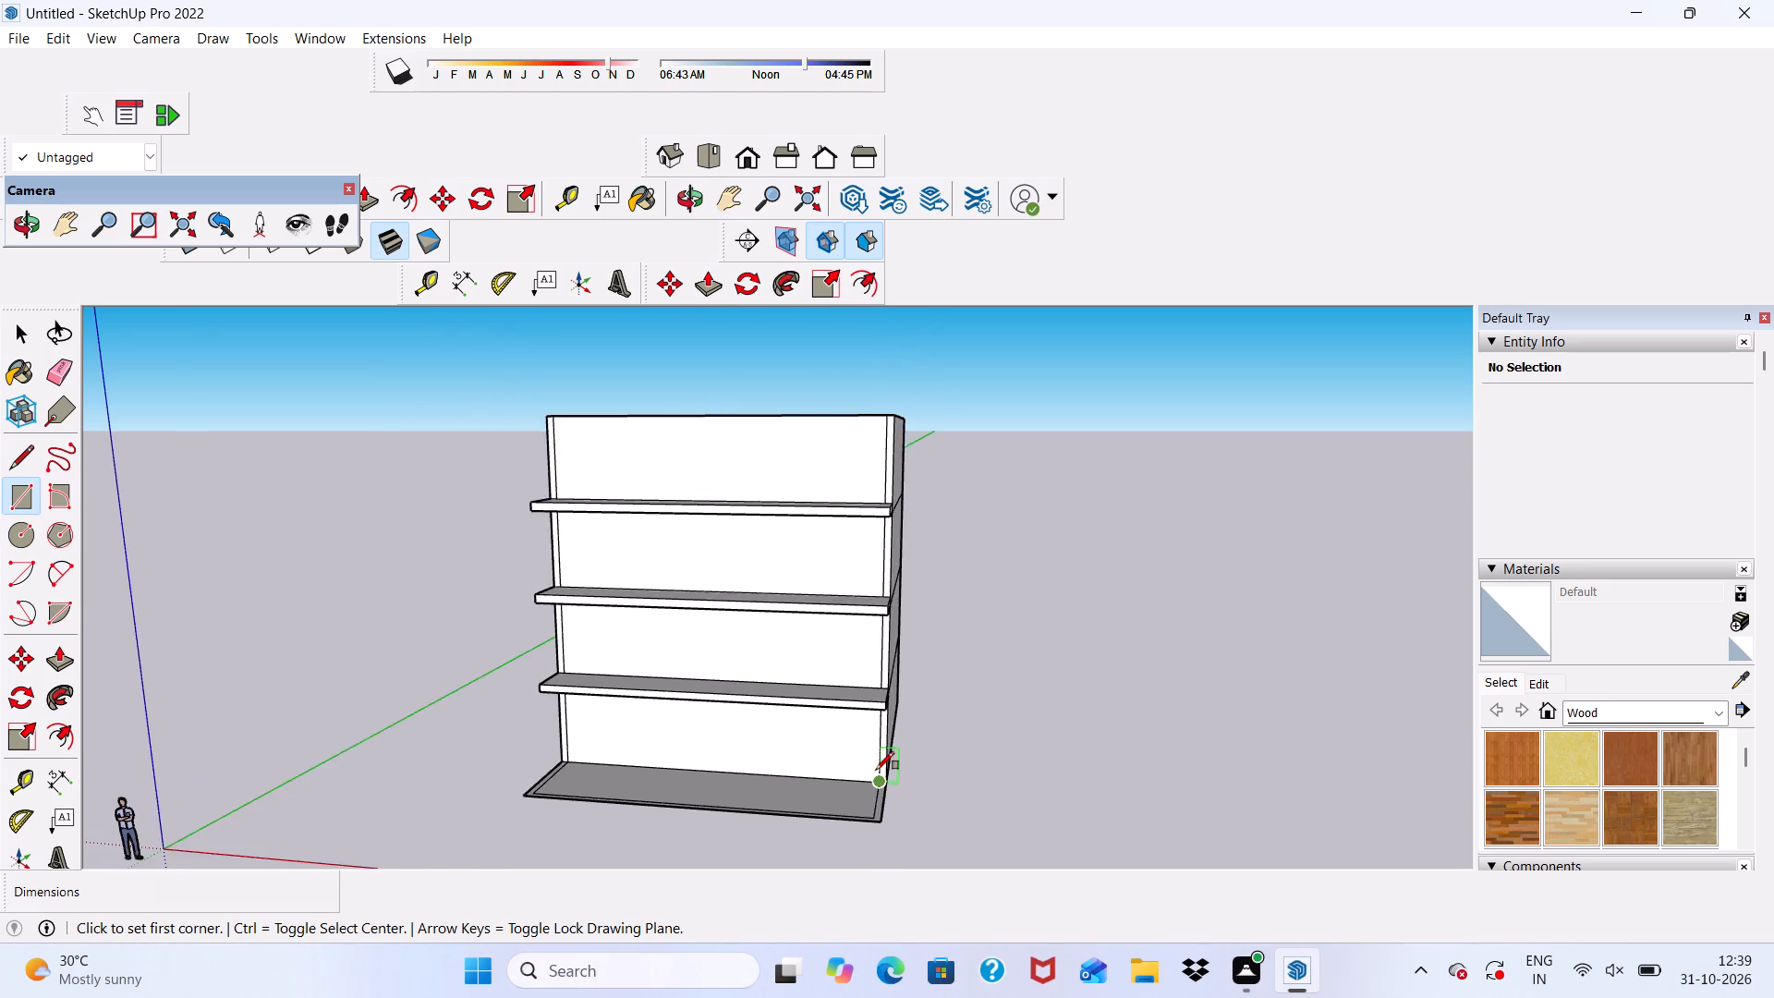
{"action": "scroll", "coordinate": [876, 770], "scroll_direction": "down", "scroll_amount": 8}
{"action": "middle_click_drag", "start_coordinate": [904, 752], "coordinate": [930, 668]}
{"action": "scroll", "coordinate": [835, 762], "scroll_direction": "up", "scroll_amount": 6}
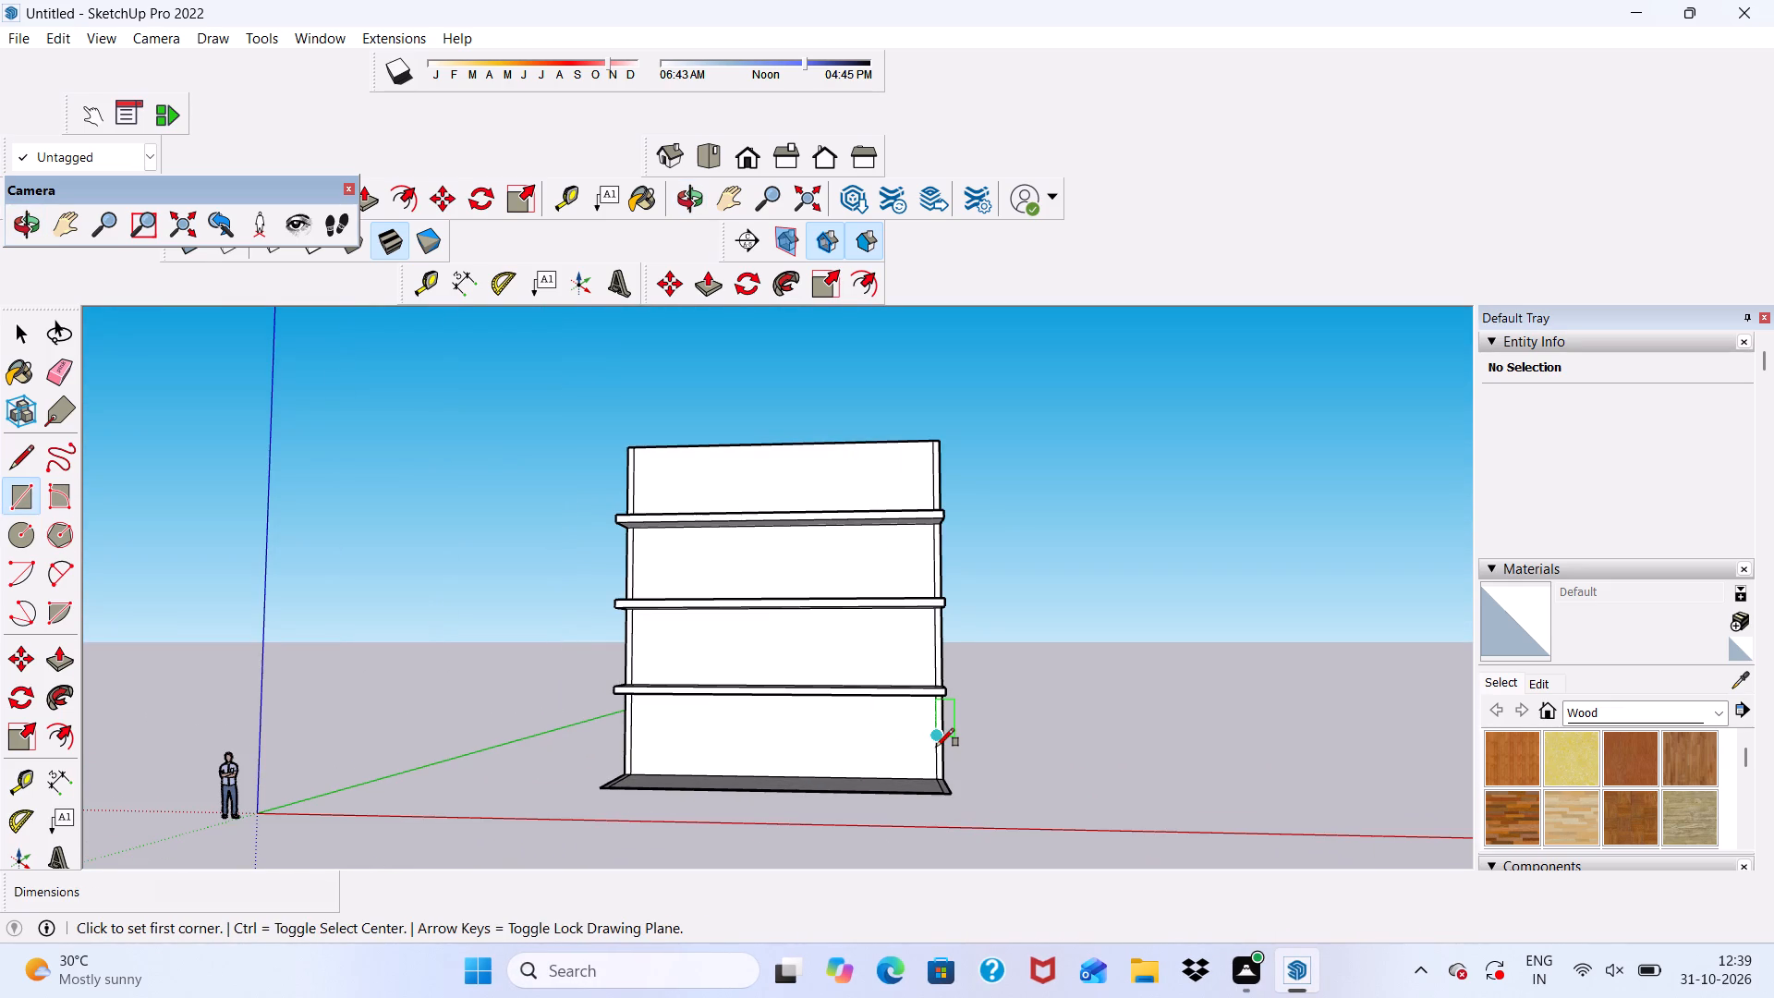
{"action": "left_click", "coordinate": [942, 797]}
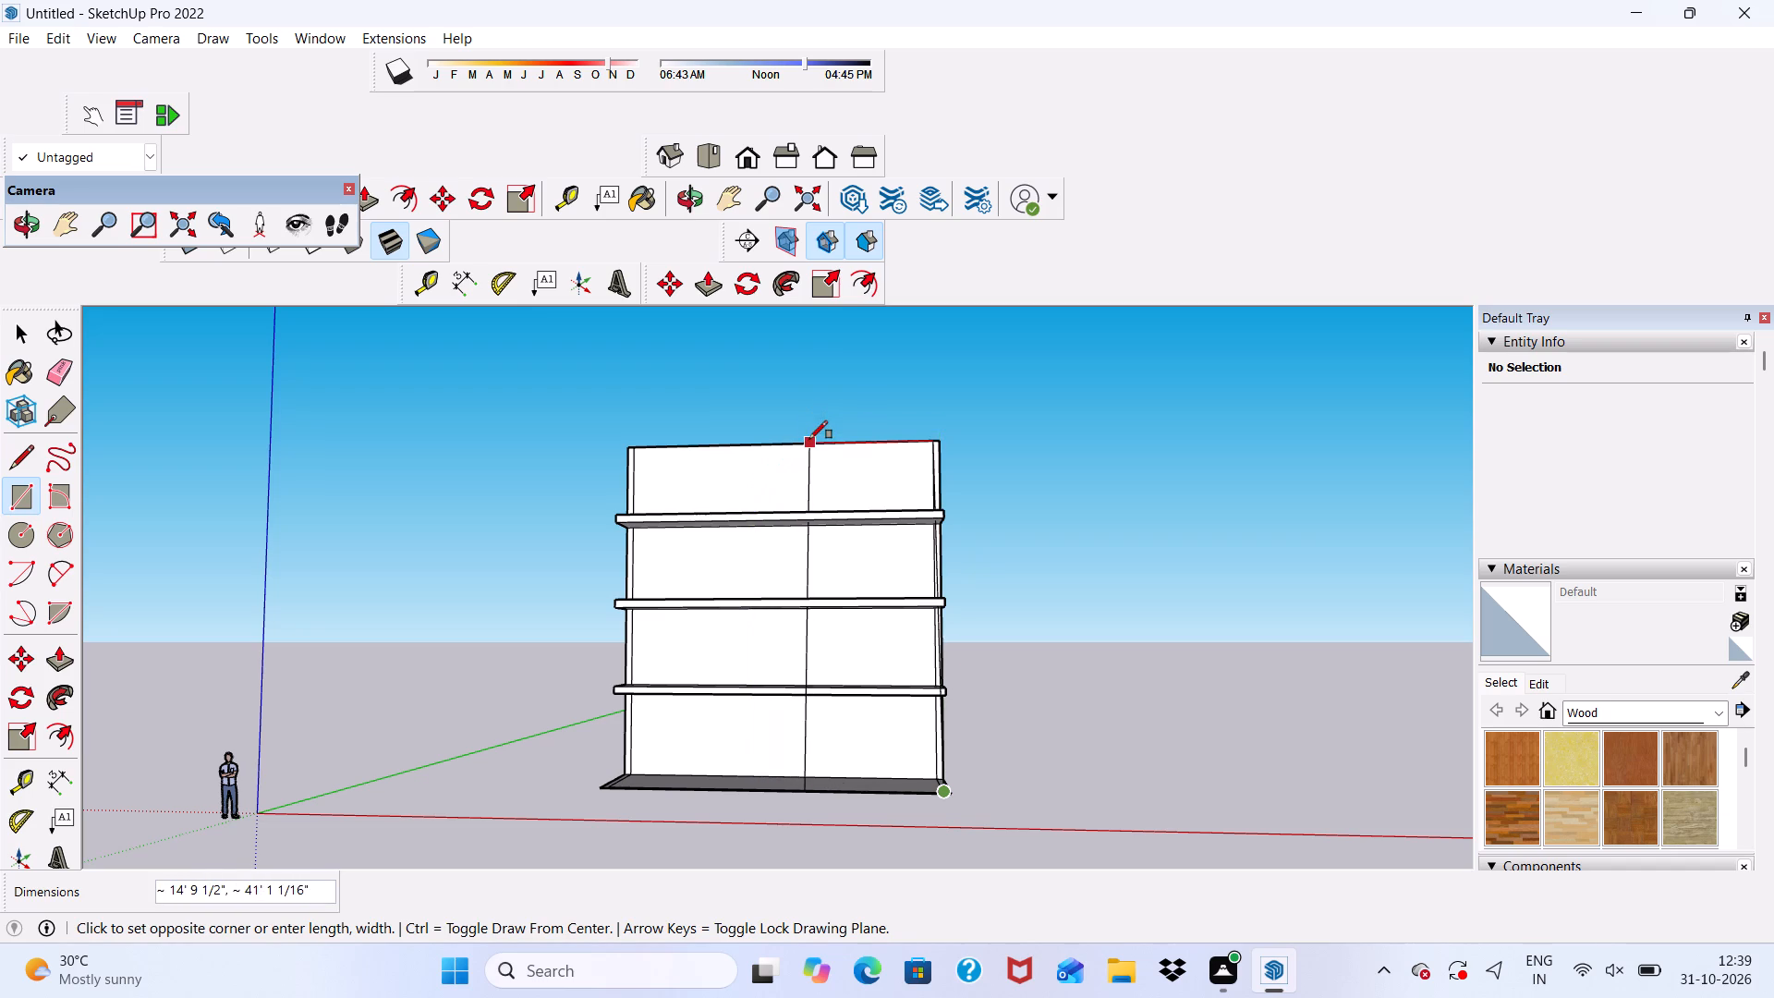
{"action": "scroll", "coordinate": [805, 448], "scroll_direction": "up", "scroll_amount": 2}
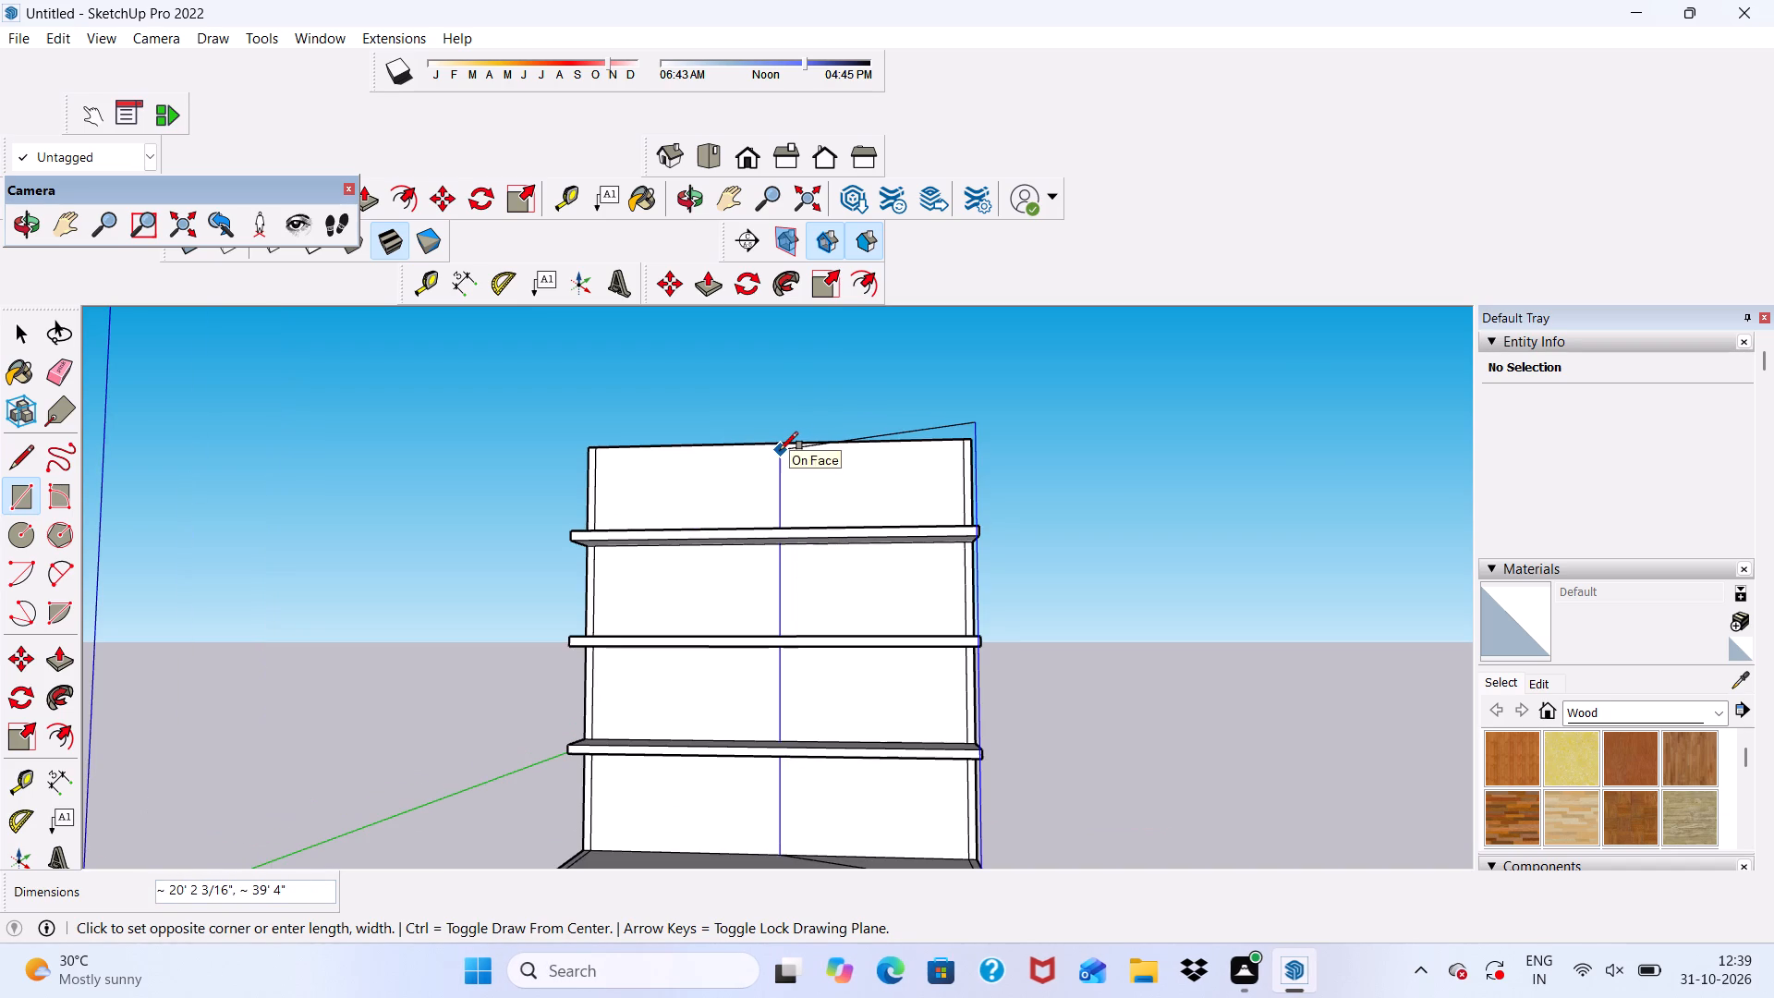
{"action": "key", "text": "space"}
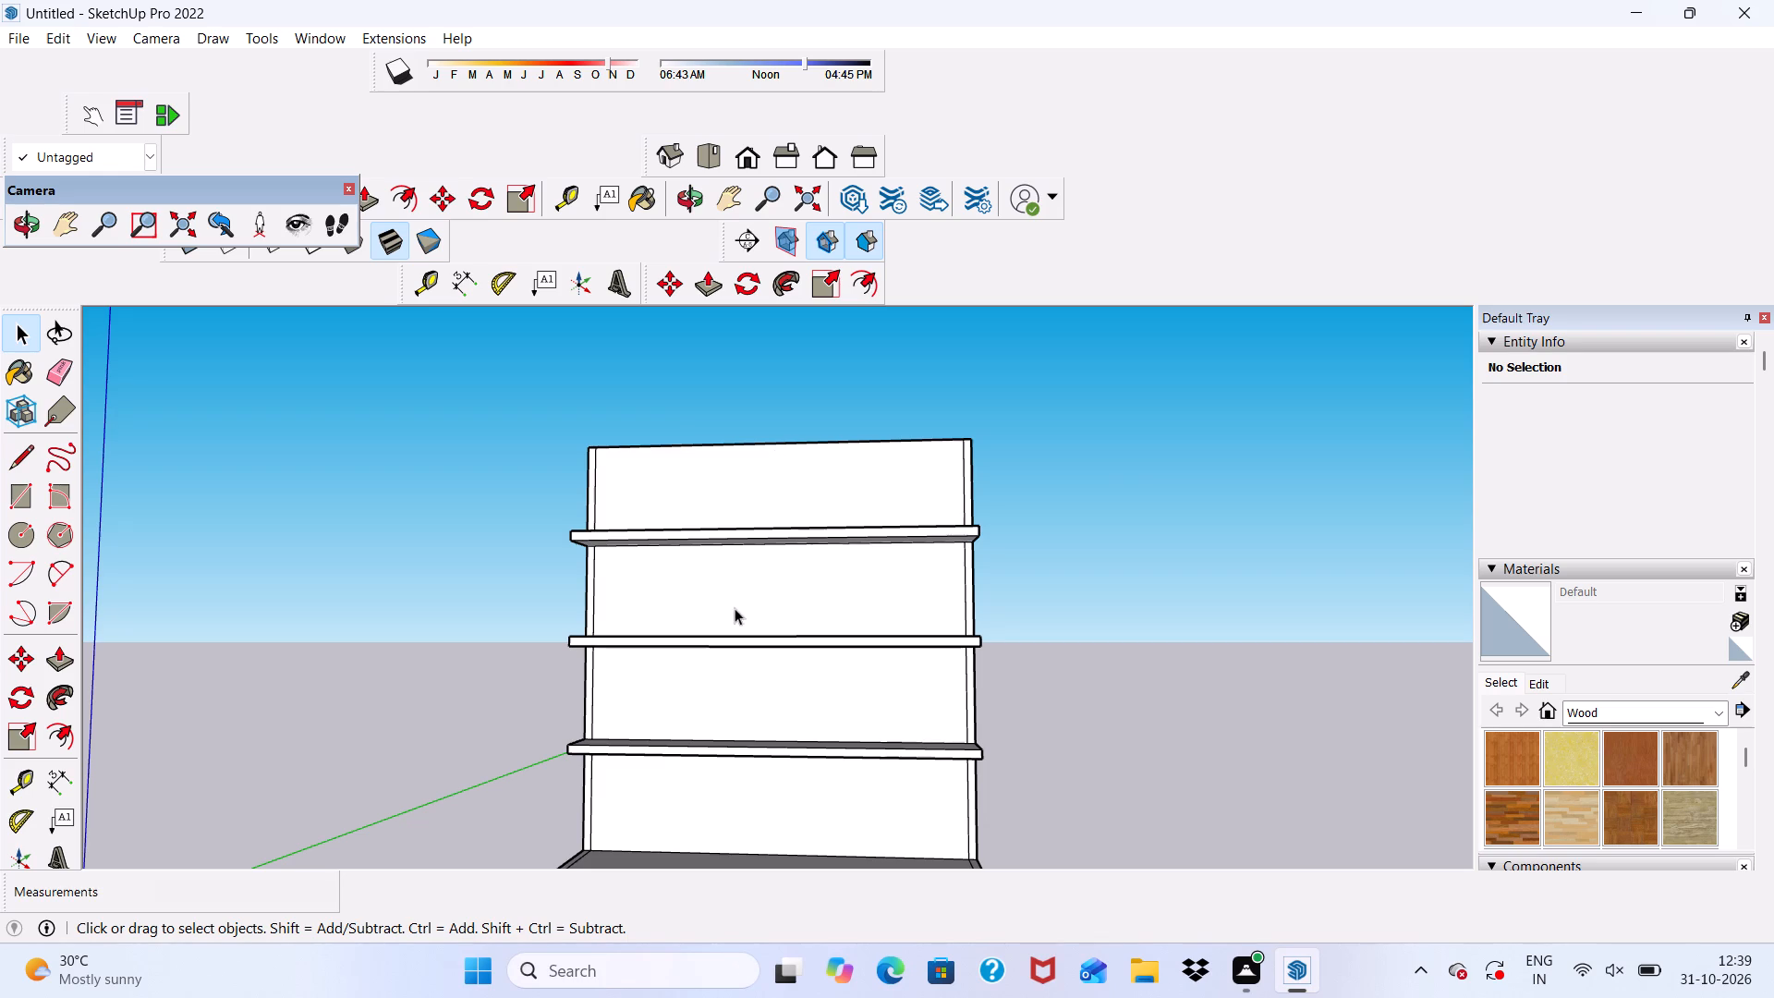
Draw an upright rectangle about 36' high and 12' 8" wide from the second-storey floor ledge's lower right front corner to above the roof.
{"action": "scroll", "coordinate": [772, 559], "scroll_direction": "down", "scroll_amount": 3}
{"action": "middle_click_drag", "start_coordinate": [650, 496], "coordinate": [443, 640]}
{"action": "scroll", "coordinate": [405, 675], "scroll_direction": "up", "scroll_amount": 1}
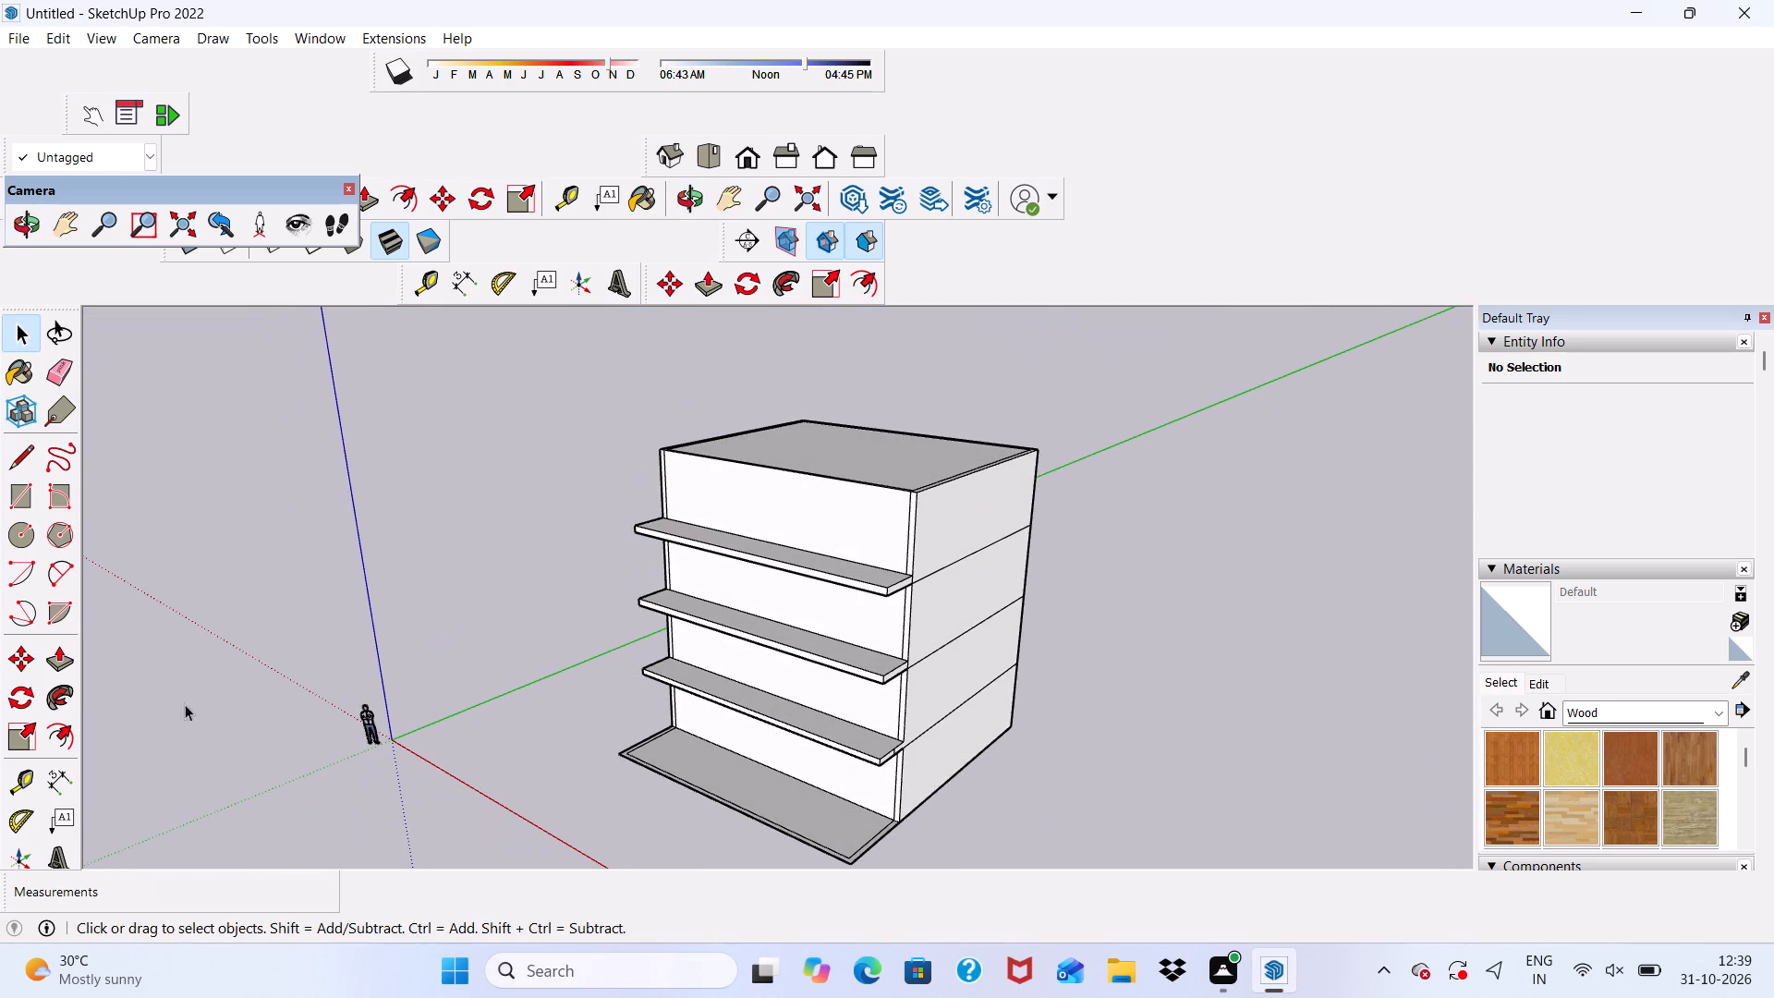
{"action": "left_click", "coordinate": [7, 508]}
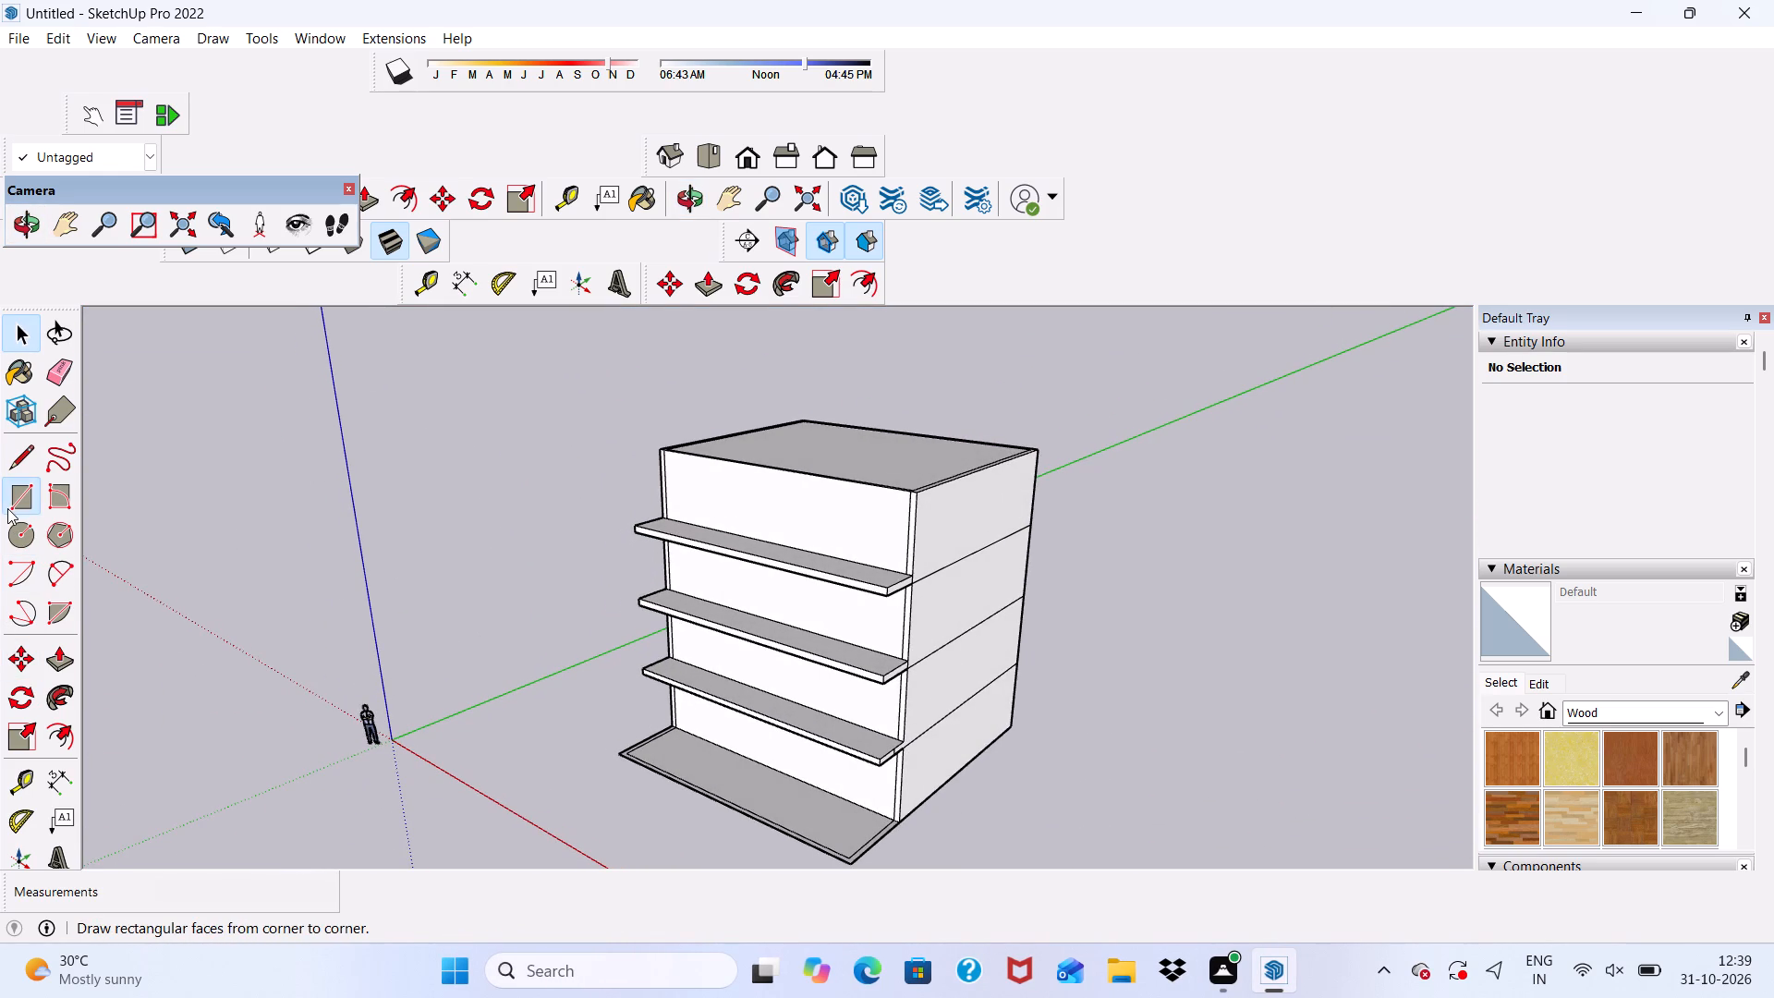
{"action": "scroll", "coordinate": [186, 558], "scroll_direction": "down", "scroll_amount": 3}
{"action": "middle_click_drag", "start_coordinate": [256, 592], "coordinate": [507, 599]}
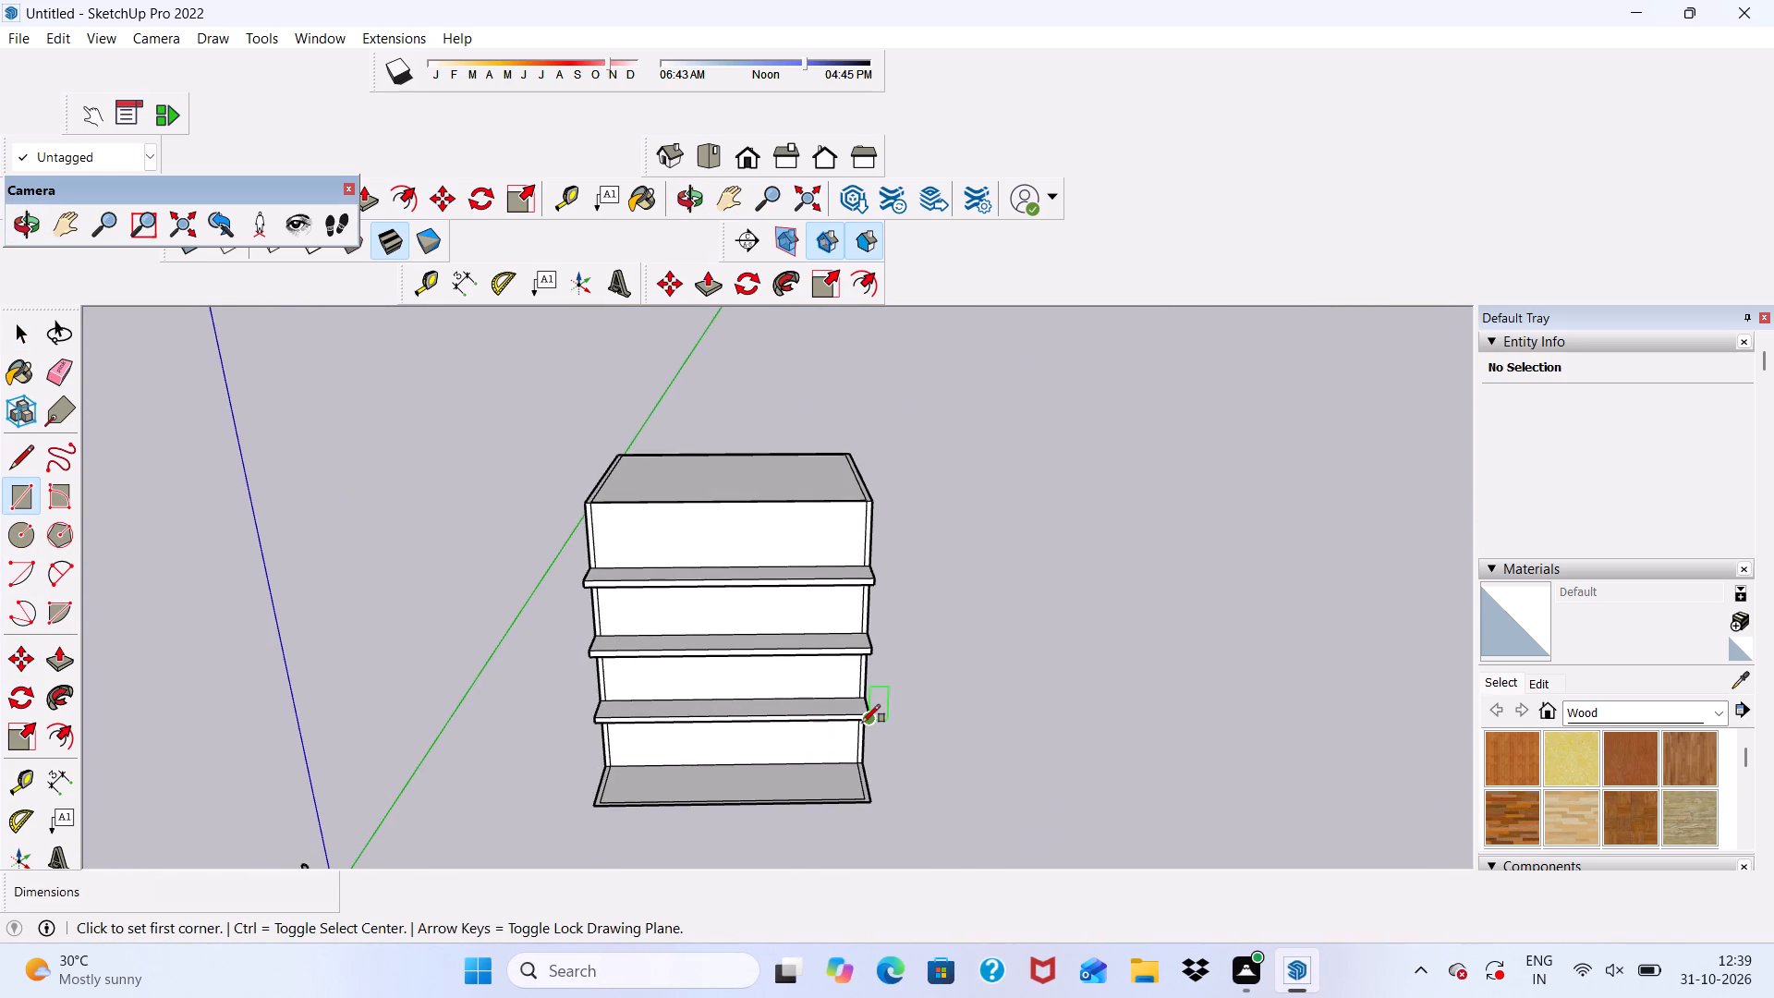
{"action": "scroll", "coordinate": [865, 722], "scroll_direction": "up", "scroll_amount": 11}
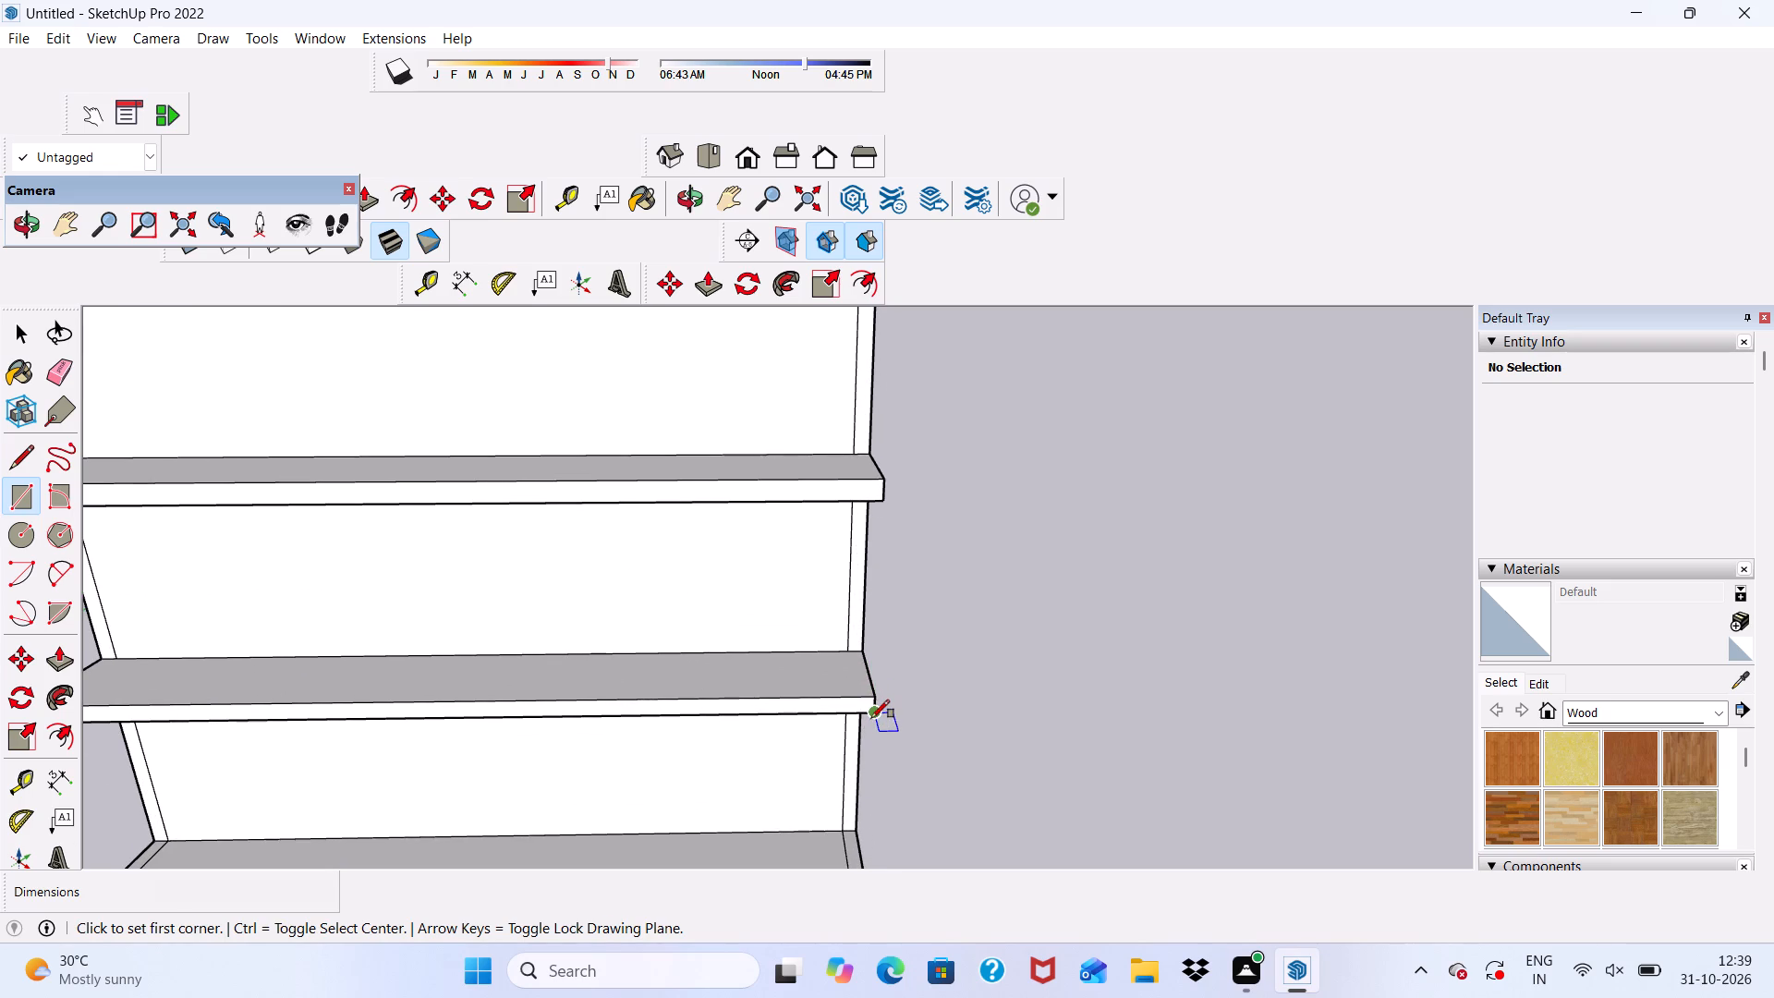
{"action": "left_click", "coordinate": [871, 718]}
{"action": "scroll", "coordinate": [699, 735], "scroll_direction": "down", "scroll_amount": 10}
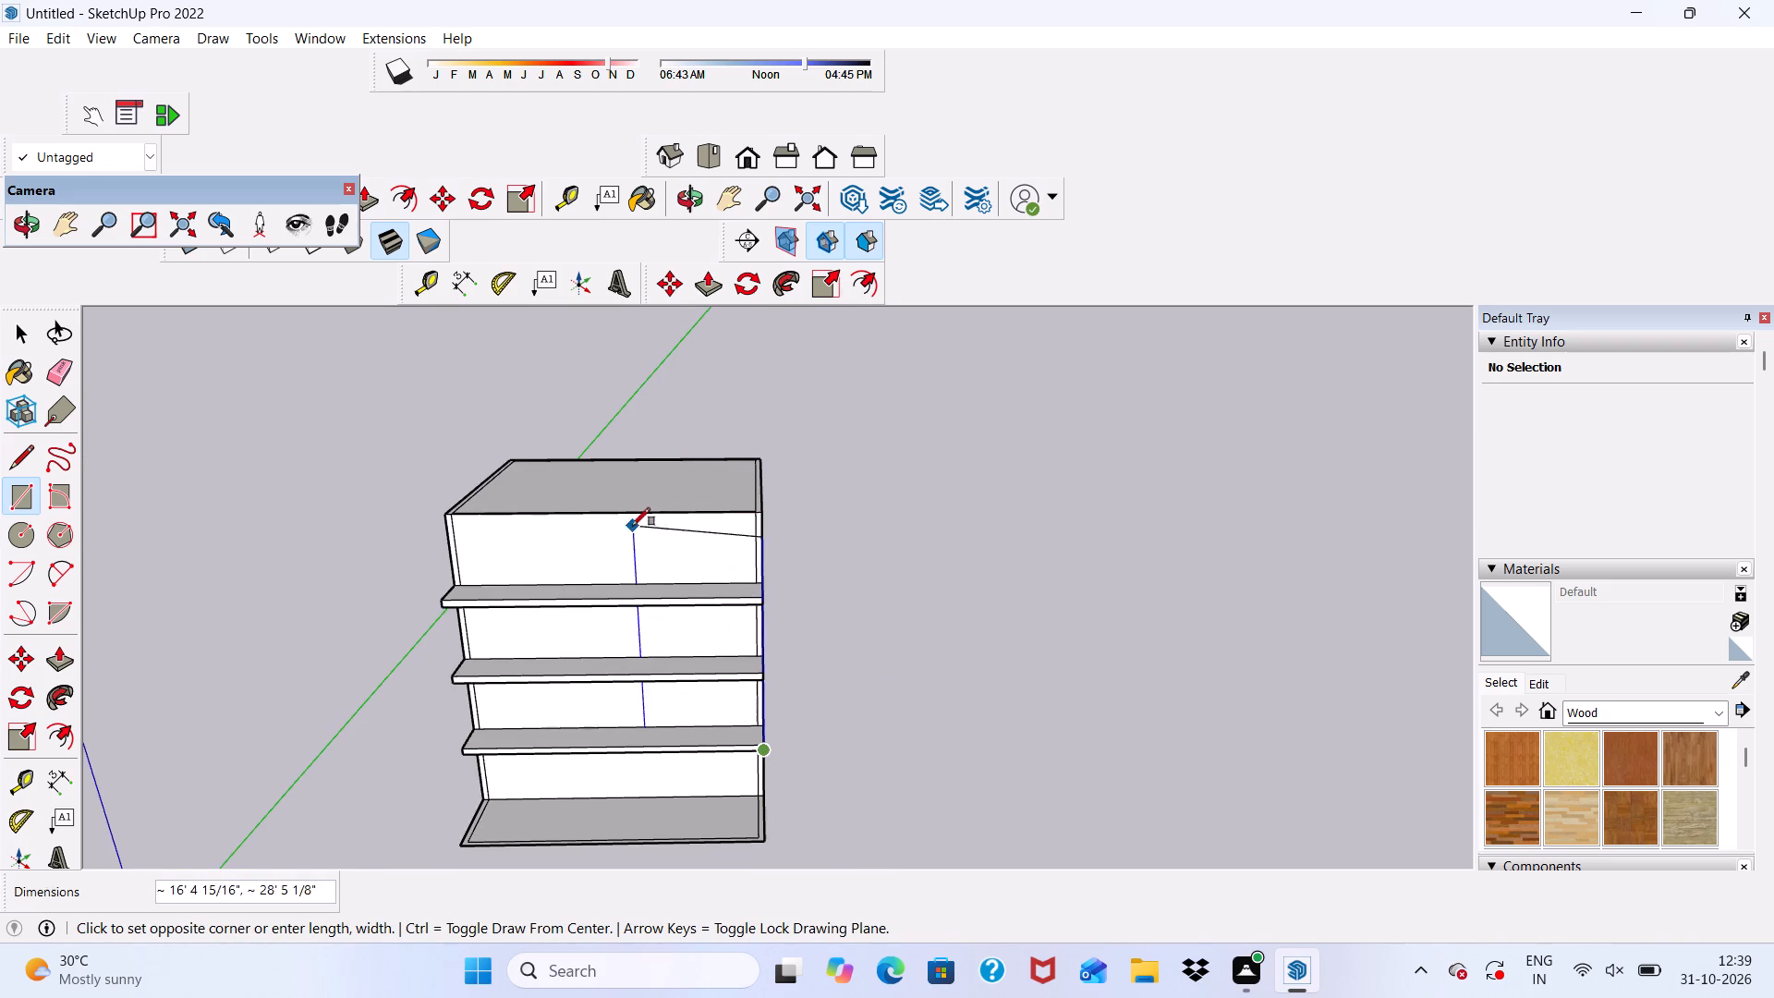
{"action": "scroll", "coordinate": [627, 493], "scroll_direction": "down", "scroll_amount": 5}
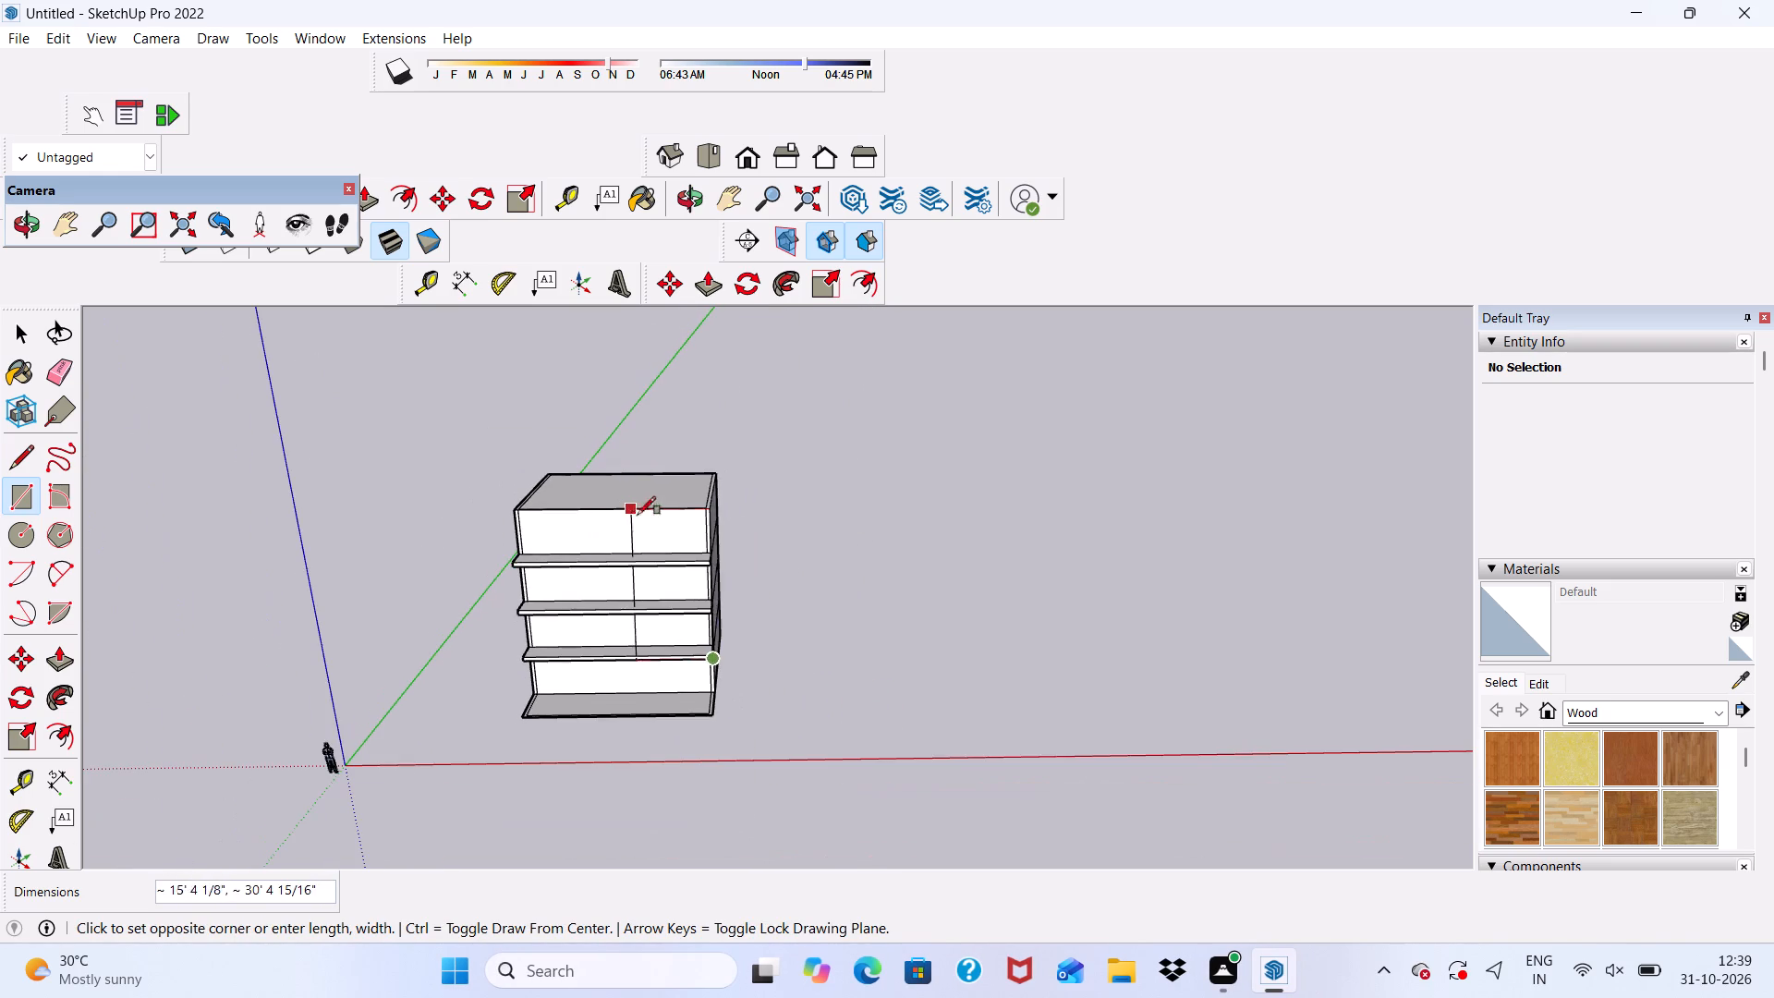
{"action": "middle_click_drag", "start_coordinate": [643, 519], "coordinate": [630, 461]}
{"action": "scroll", "coordinate": [630, 462], "scroll_direction": "up", "scroll_amount": 4}
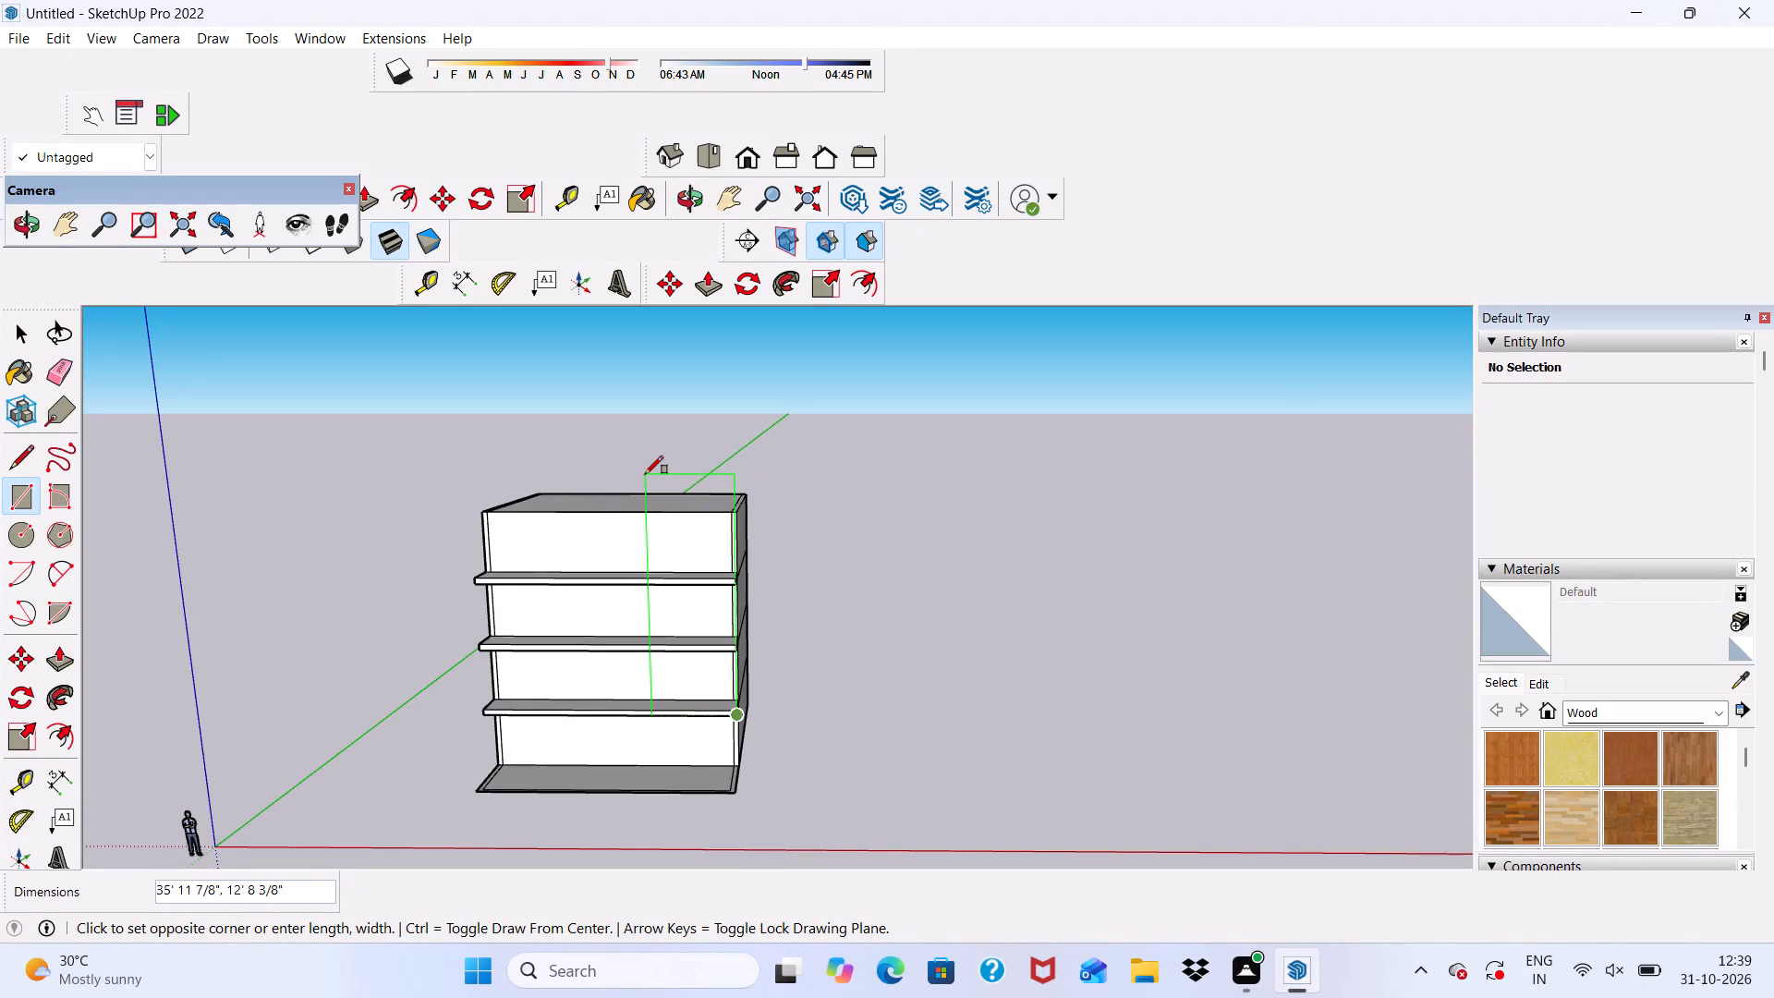
{"action": "left_click", "coordinate": [645, 474]}
Push/Pull the upper section of the upright panel's front face outward 3".
{"action": "scroll", "coordinate": [654, 503], "scroll_direction": "down", "scroll_amount": 2}
{"action": "middle_click_drag", "start_coordinate": [676, 542], "coordinate": [708, 519]}
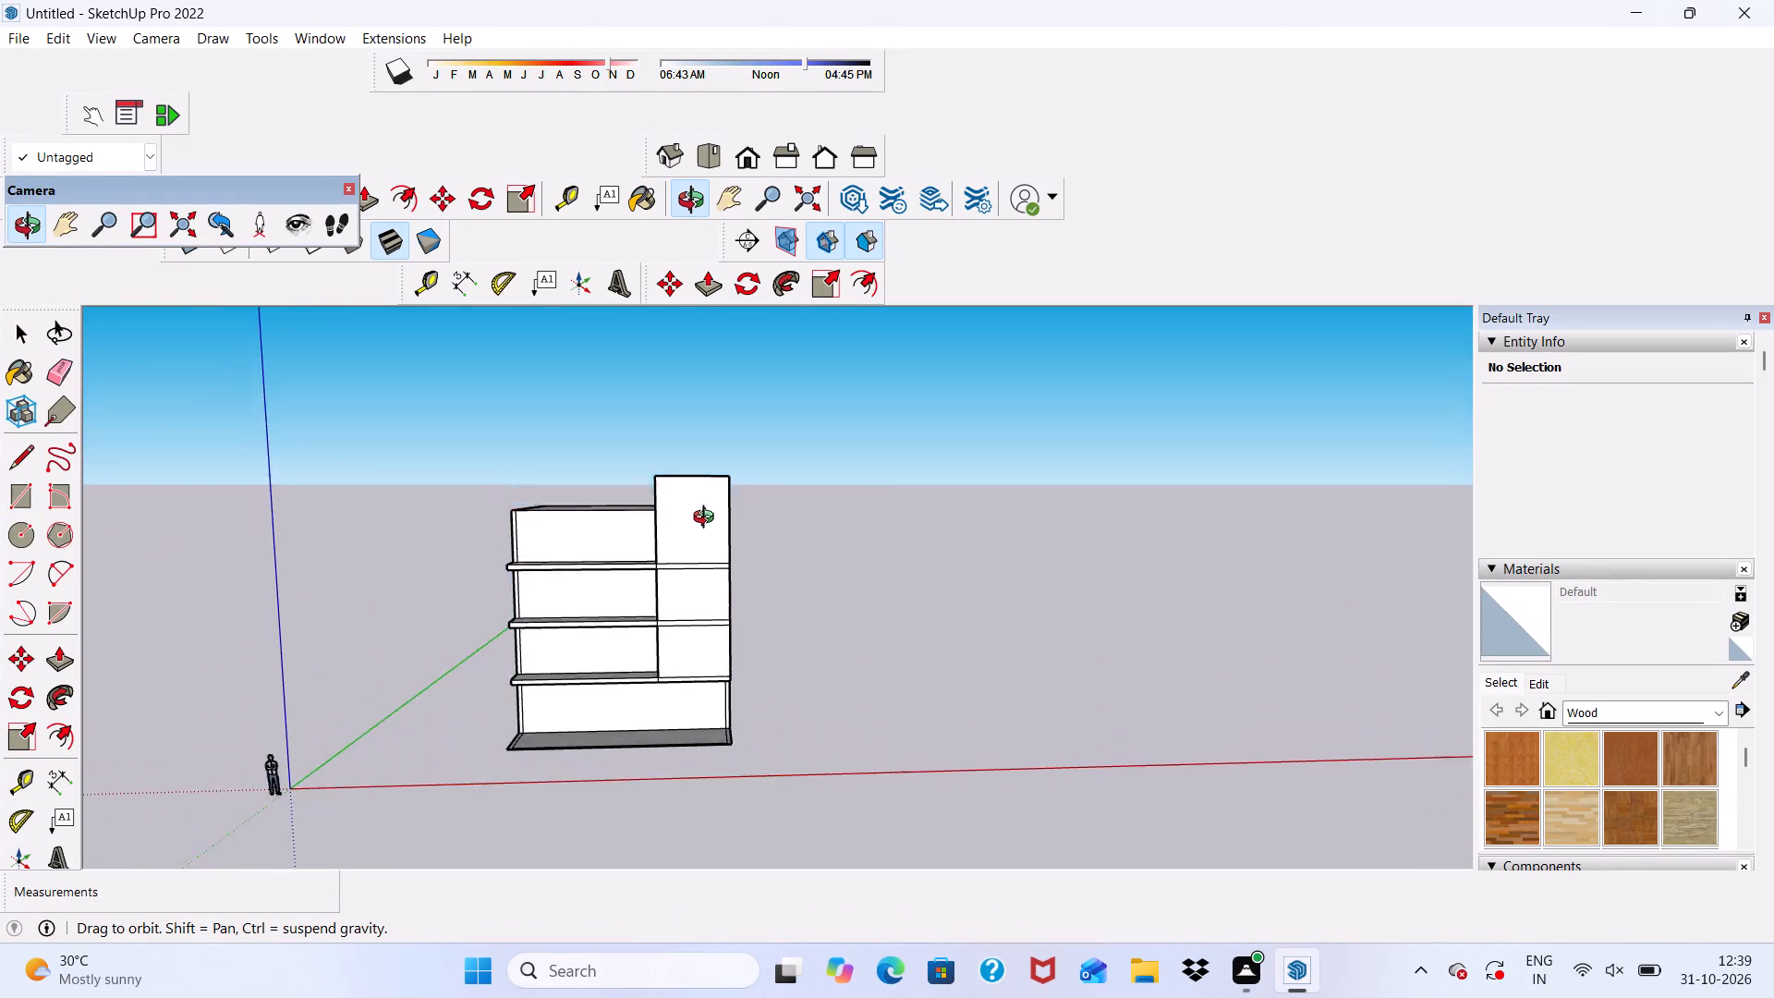
{"action": "middle_click_drag", "start_coordinate": [708, 519], "coordinate": [479, 572]}
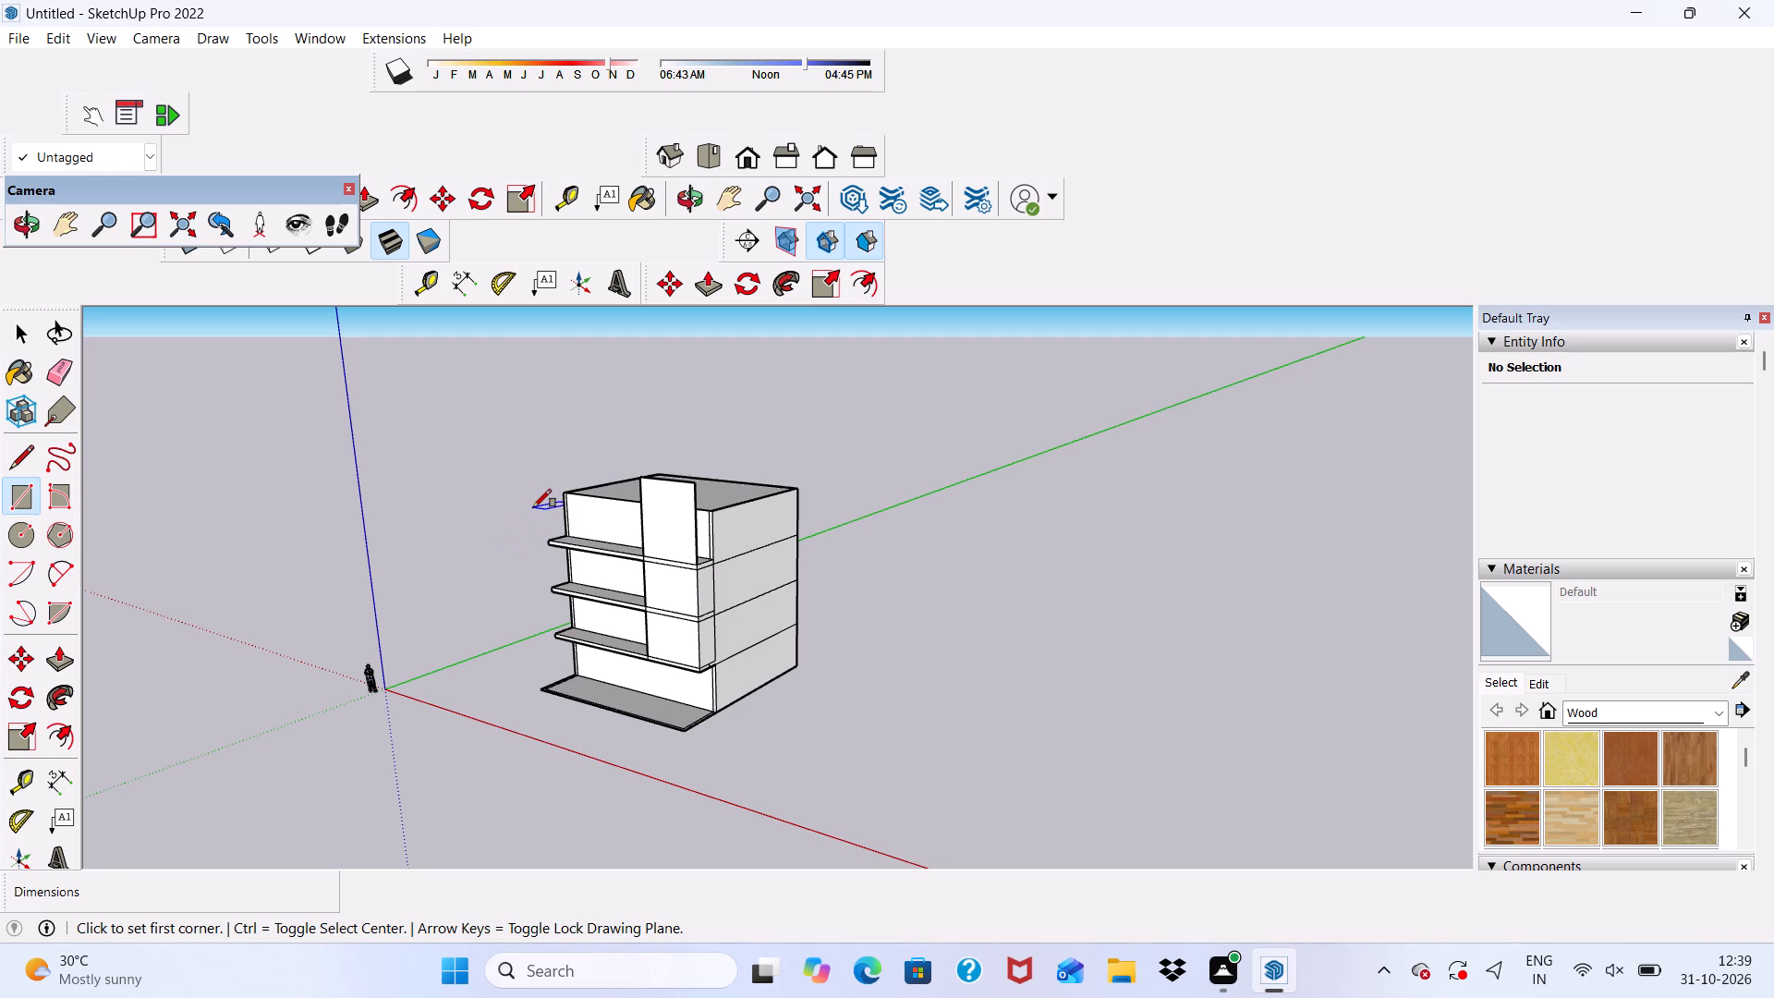
{"action": "scroll", "coordinate": [558, 527], "scroll_direction": "down", "scroll_amount": 4}
{"action": "middle_click_drag", "start_coordinate": [635, 582], "coordinate": [650, 584]}
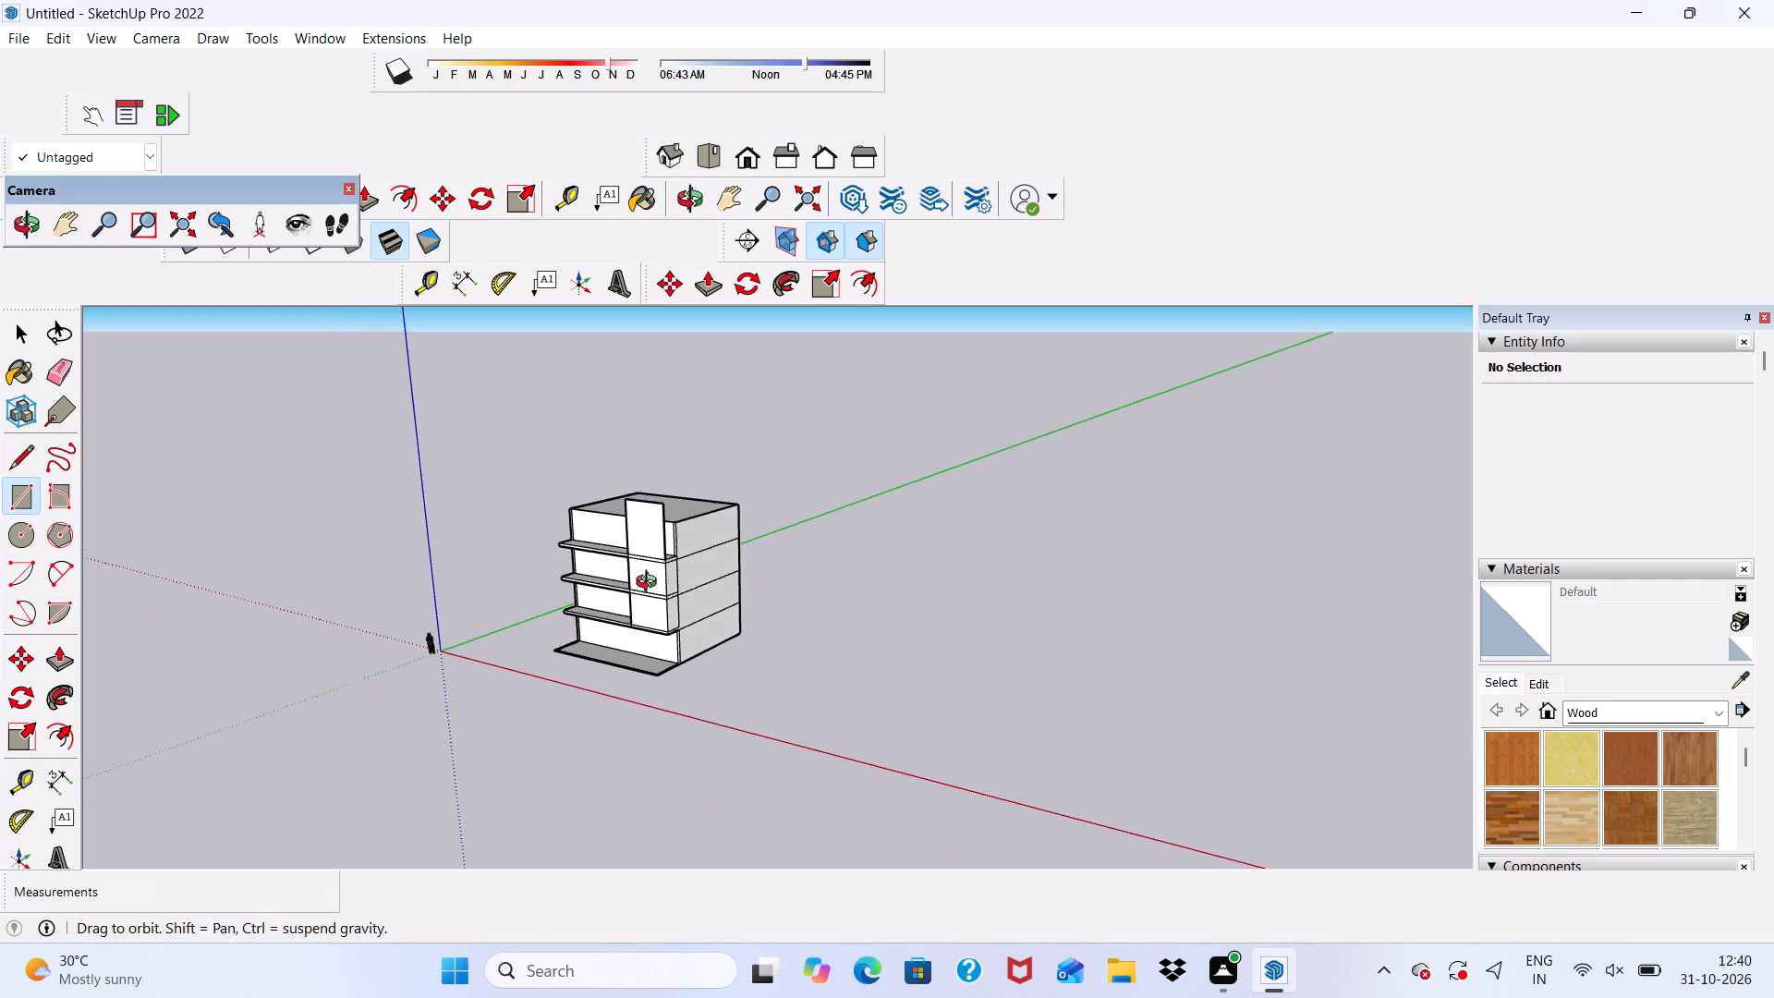
{"action": "middle_click_drag", "start_coordinate": [650, 584], "coordinate": [606, 629]}
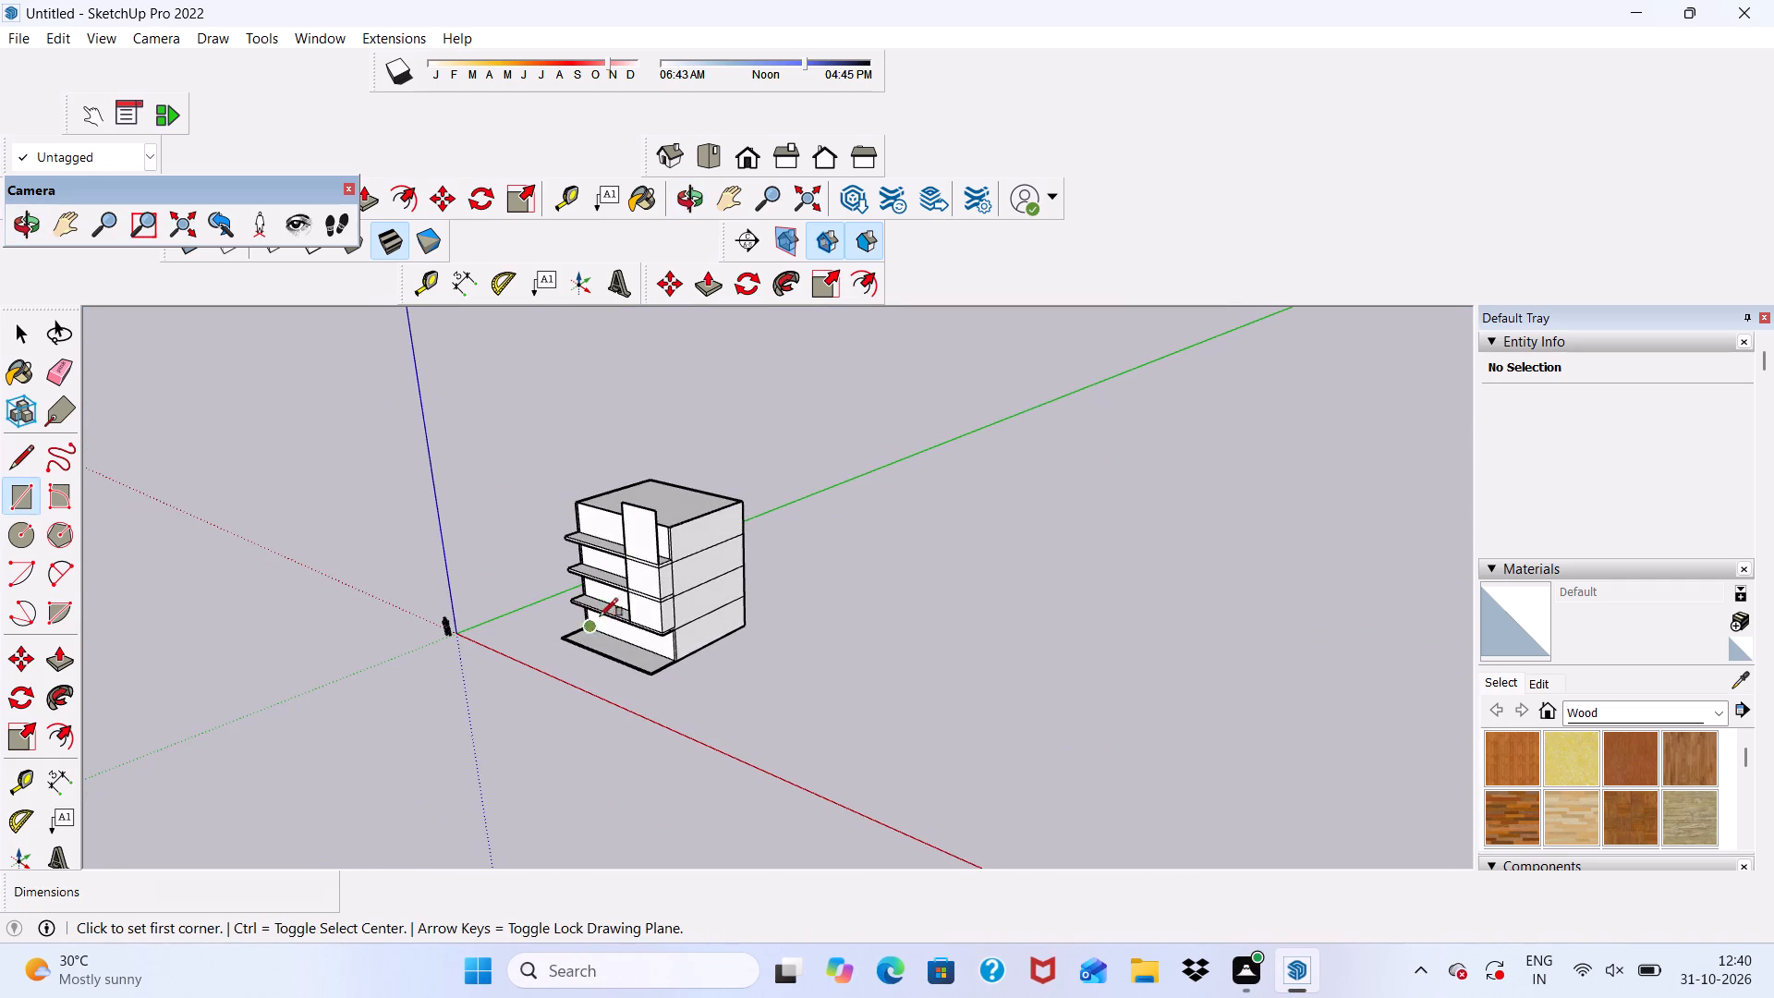
{"action": "key", "text": "space"}
{"action": "scroll", "coordinate": [689, 532], "scroll_direction": "up", "scroll_amount": 10}
{"action": "left_click", "coordinate": [601, 545]}
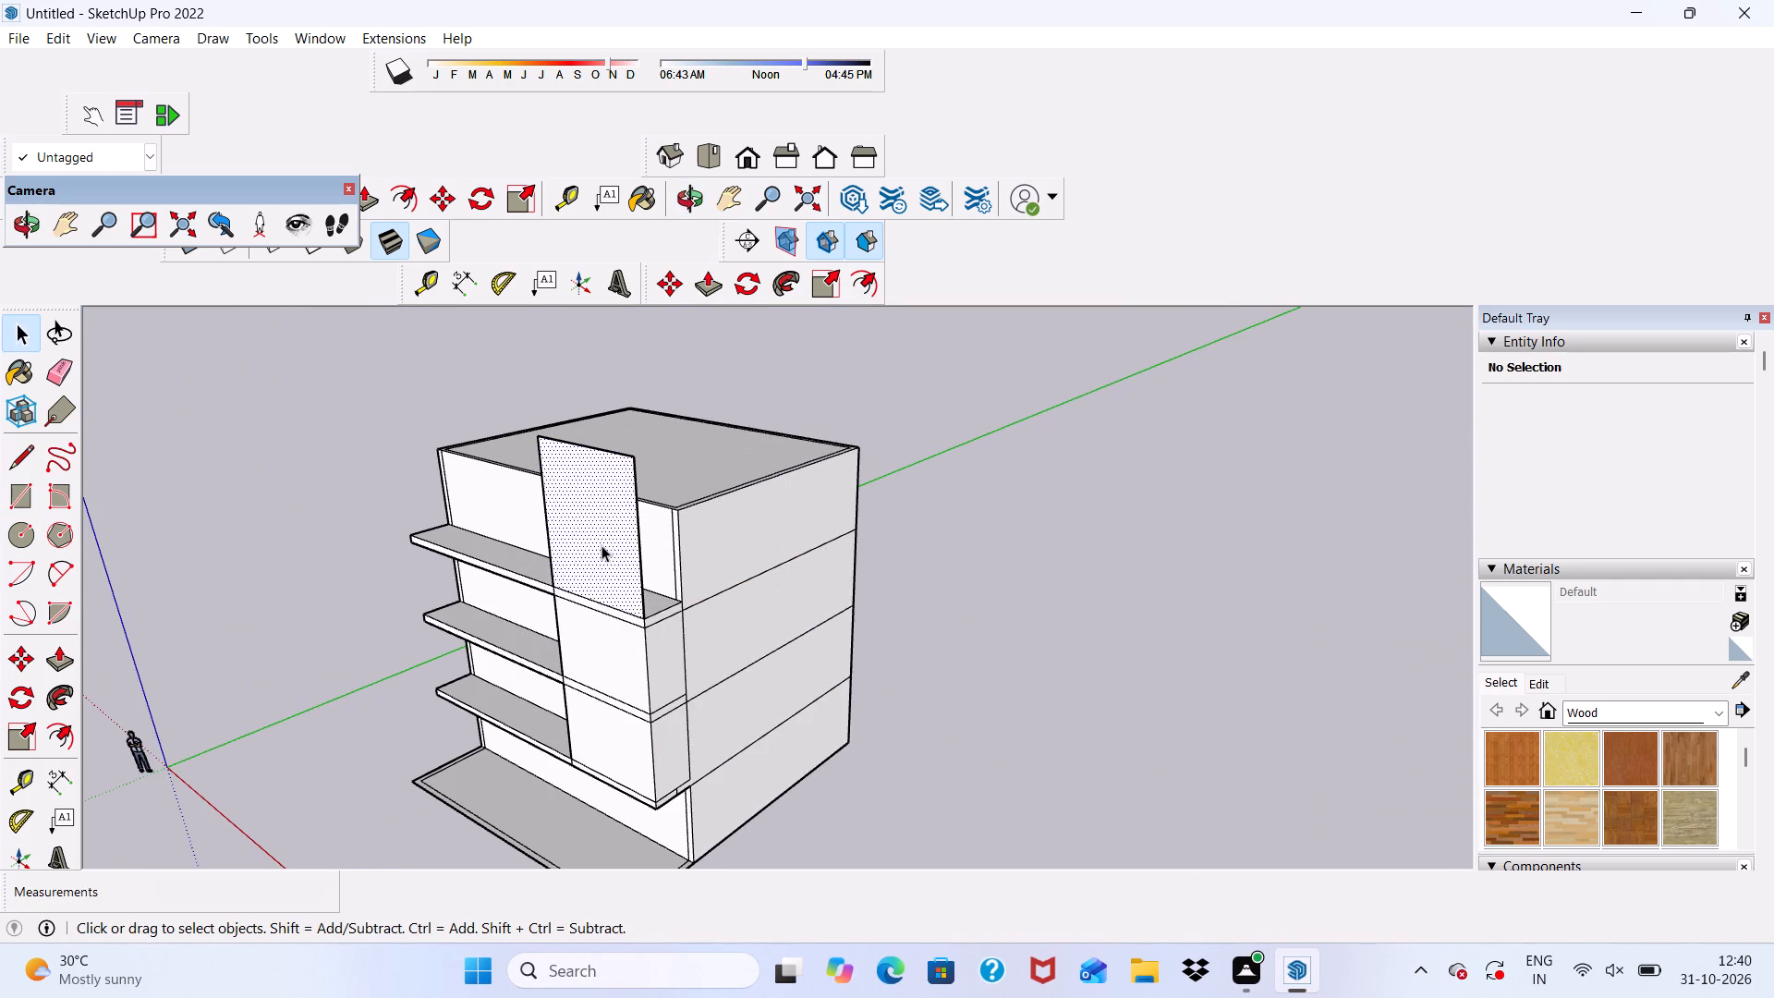
{"action": "left_click", "coordinate": [691, 275]}
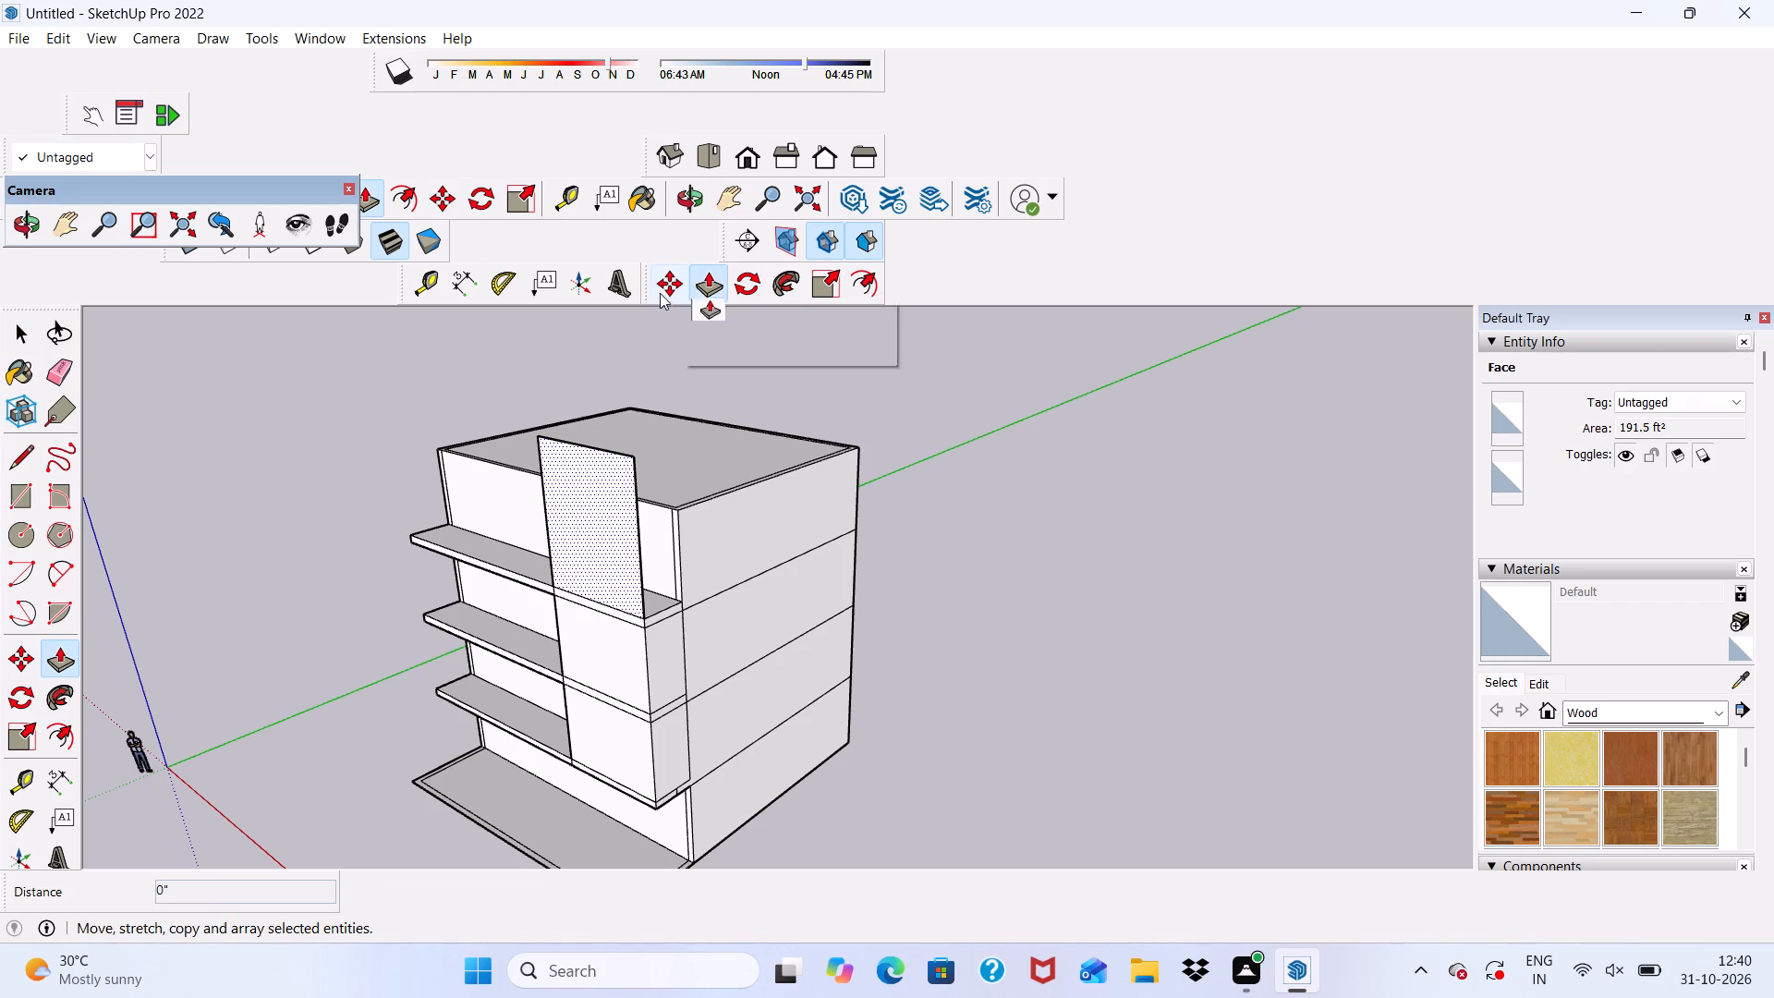
{"action": "scroll", "coordinate": [515, 412], "scroll_direction": "up", "scroll_amount": 2}
{"action": "scroll", "coordinate": [617, 529], "scroll_direction": "up", "scroll_amount": 5}
{"action": "left_click", "coordinate": [637, 565]}
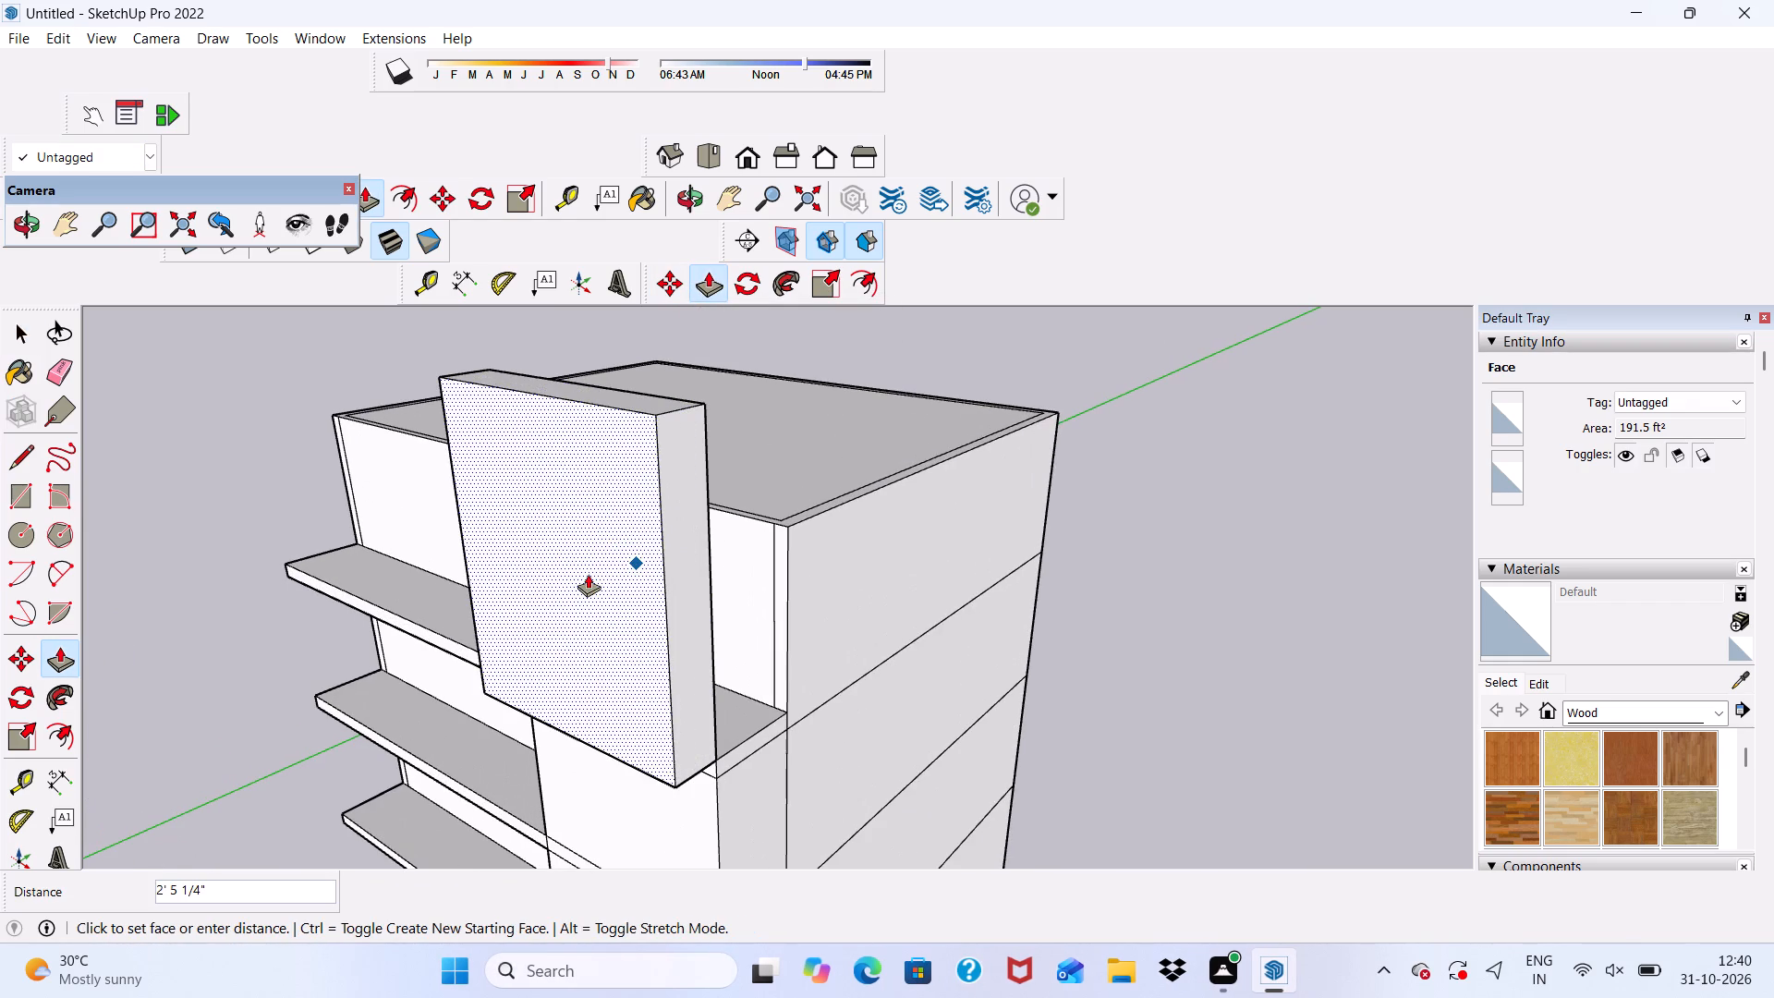
{"action": "key", "text": "3"}
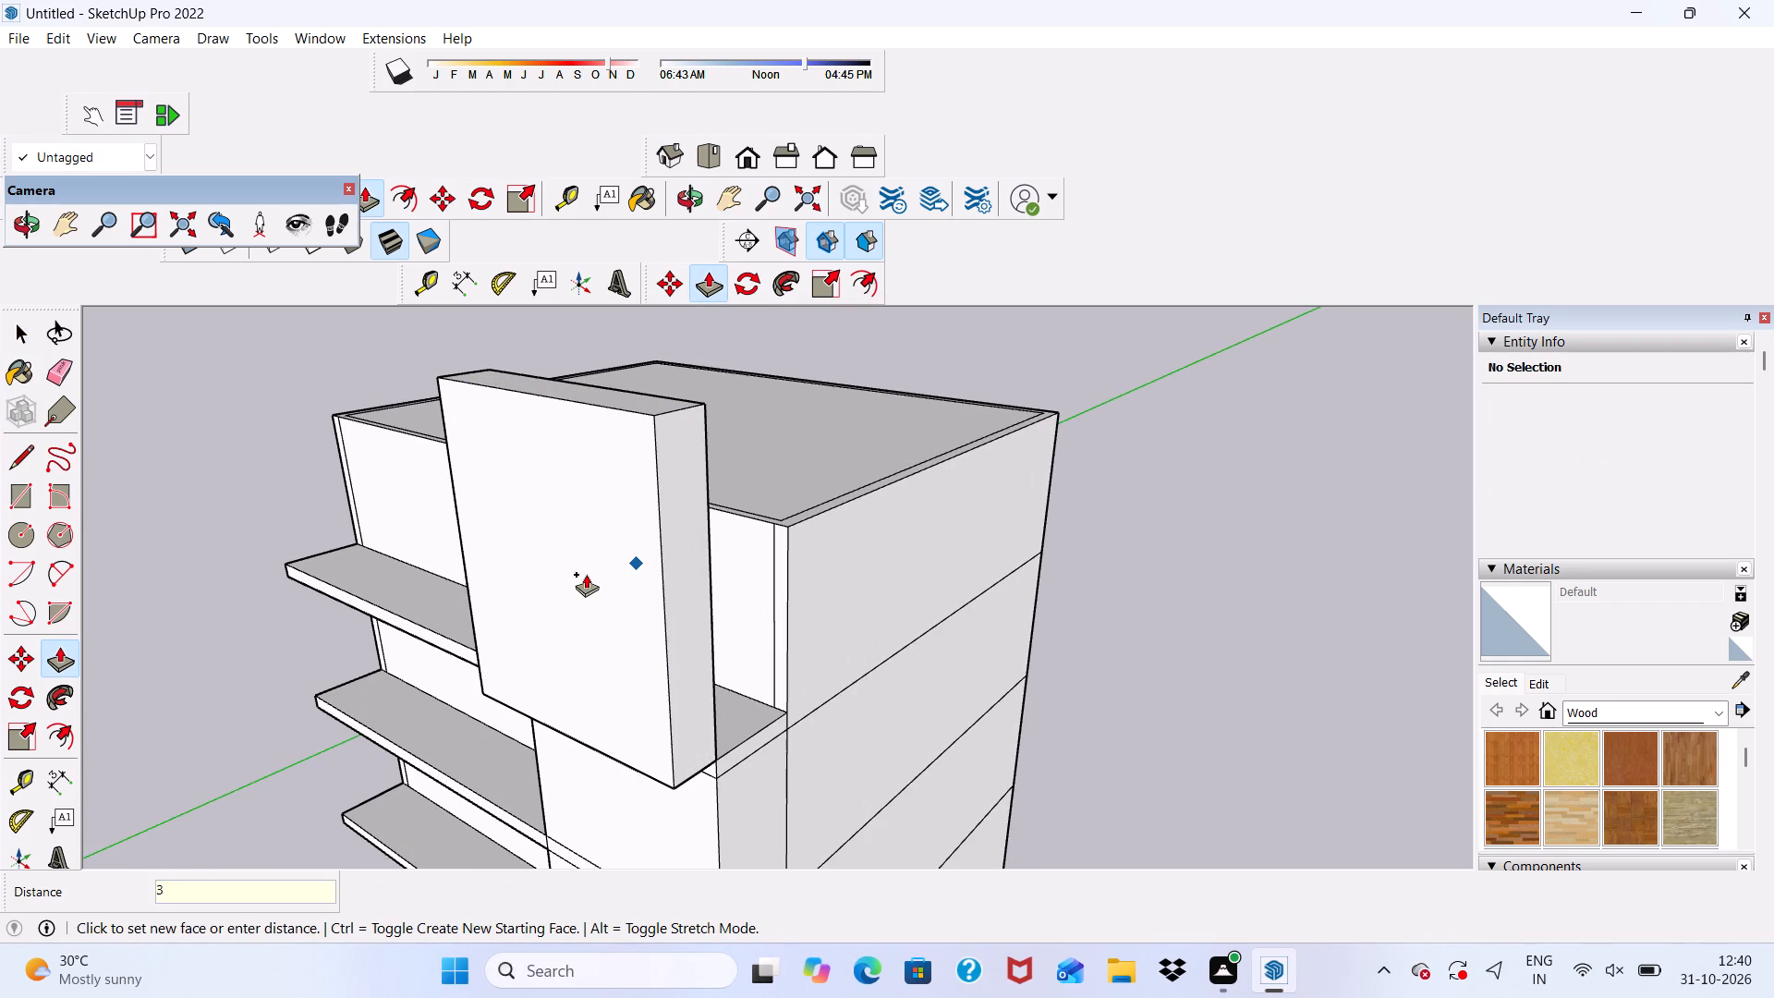
{"action": "key", "text": "shift+quotedbl"}
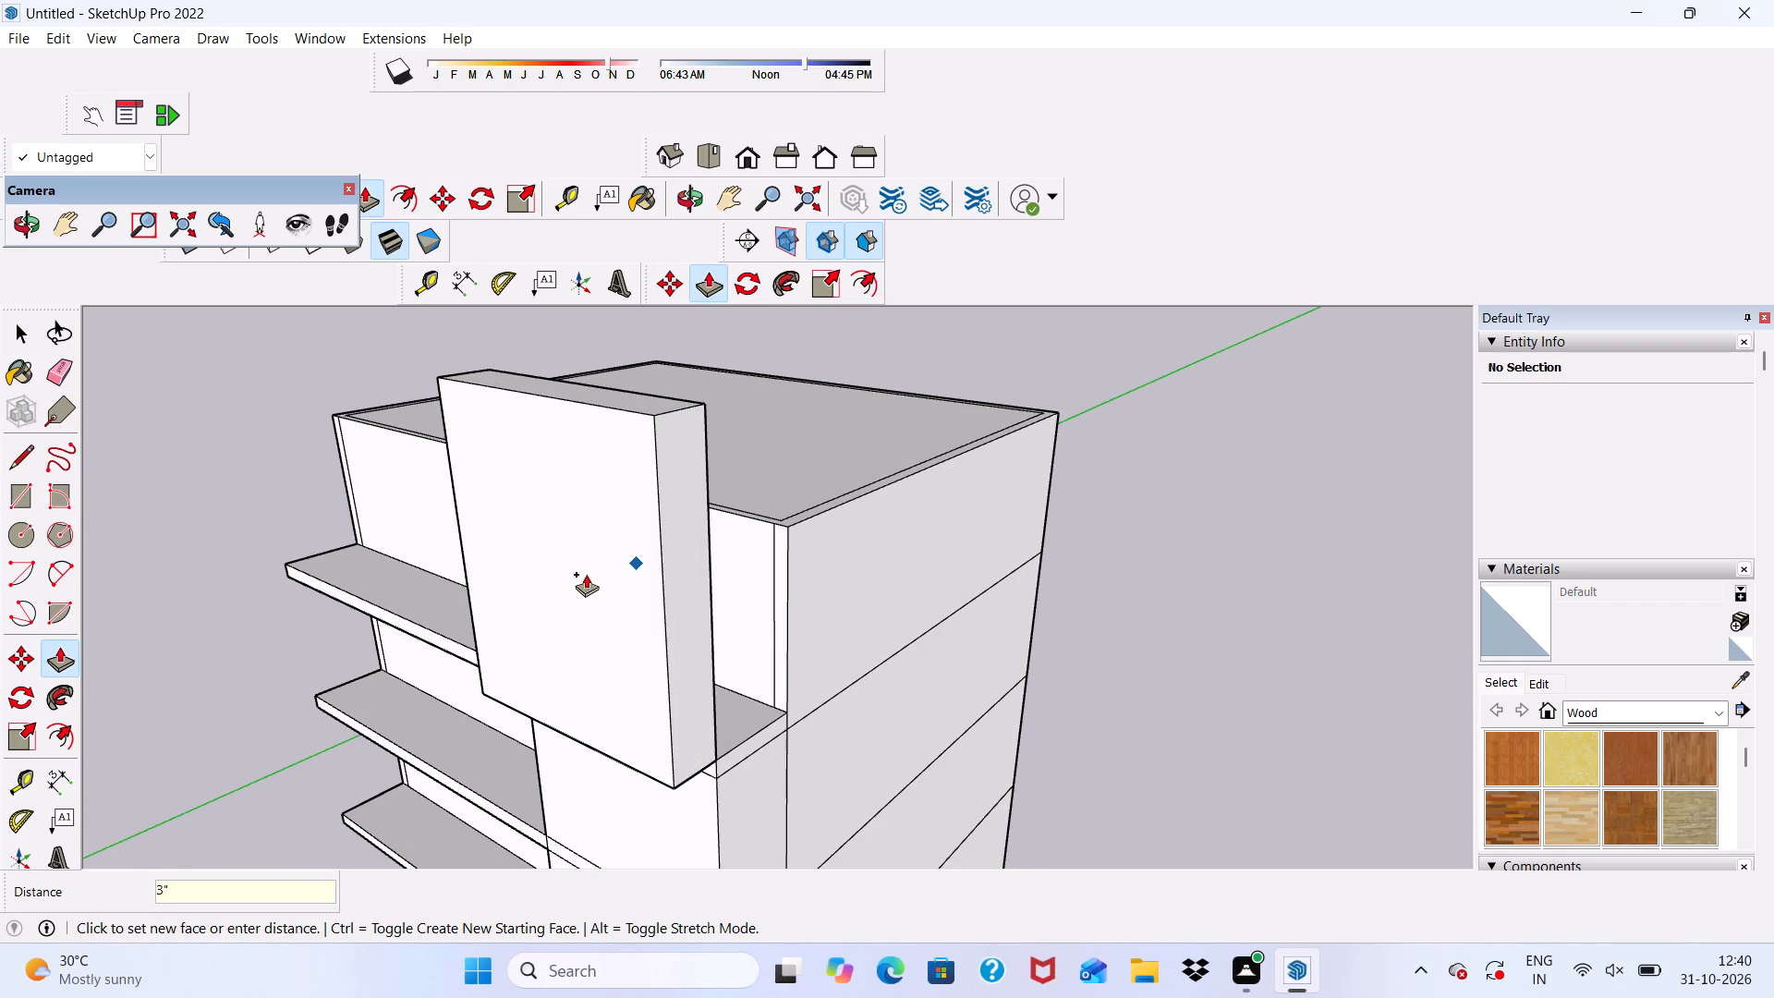
{"action": "key", "text": "Return"}
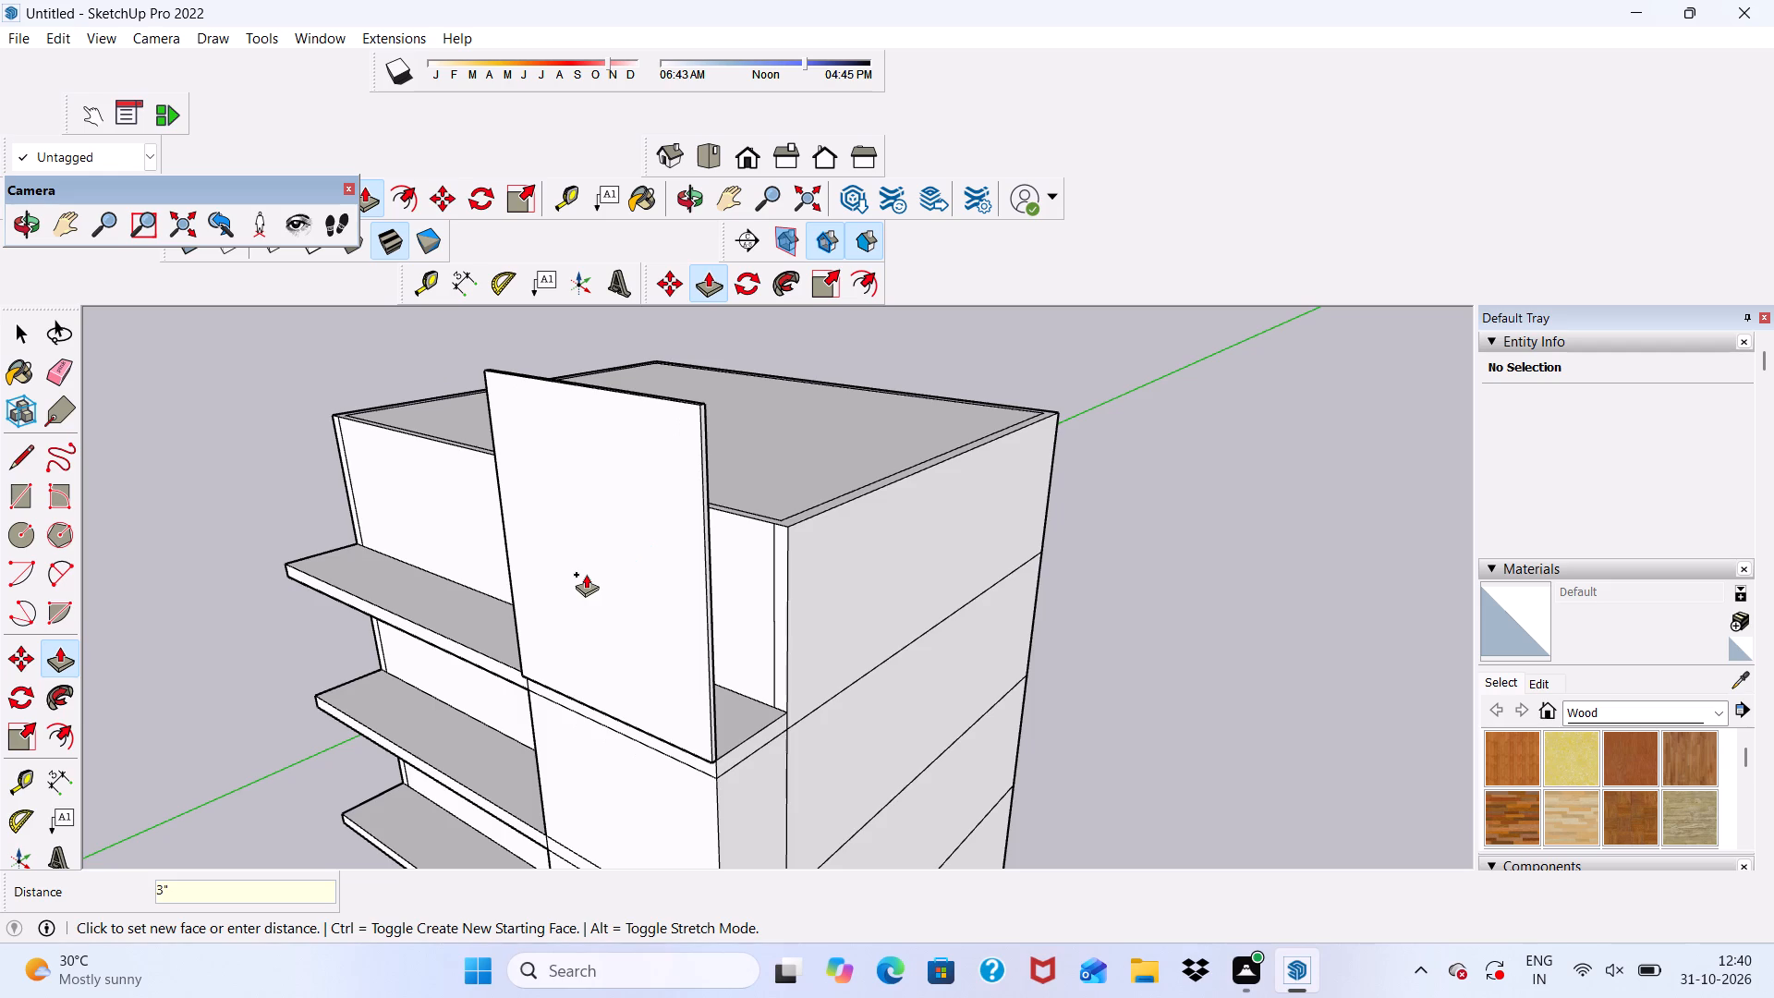
Pull the panel's third-storey face and the ledge strip above it out 3", flush with the upper section.
{"action": "scroll", "coordinate": [659, 415], "scroll_direction": "down", "scroll_amount": 6}
{"action": "scroll", "coordinate": [744, 716], "scroll_direction": "up", "scroll_amount": 6}
{"action": "left_click", "coordinate": [601, 637]}
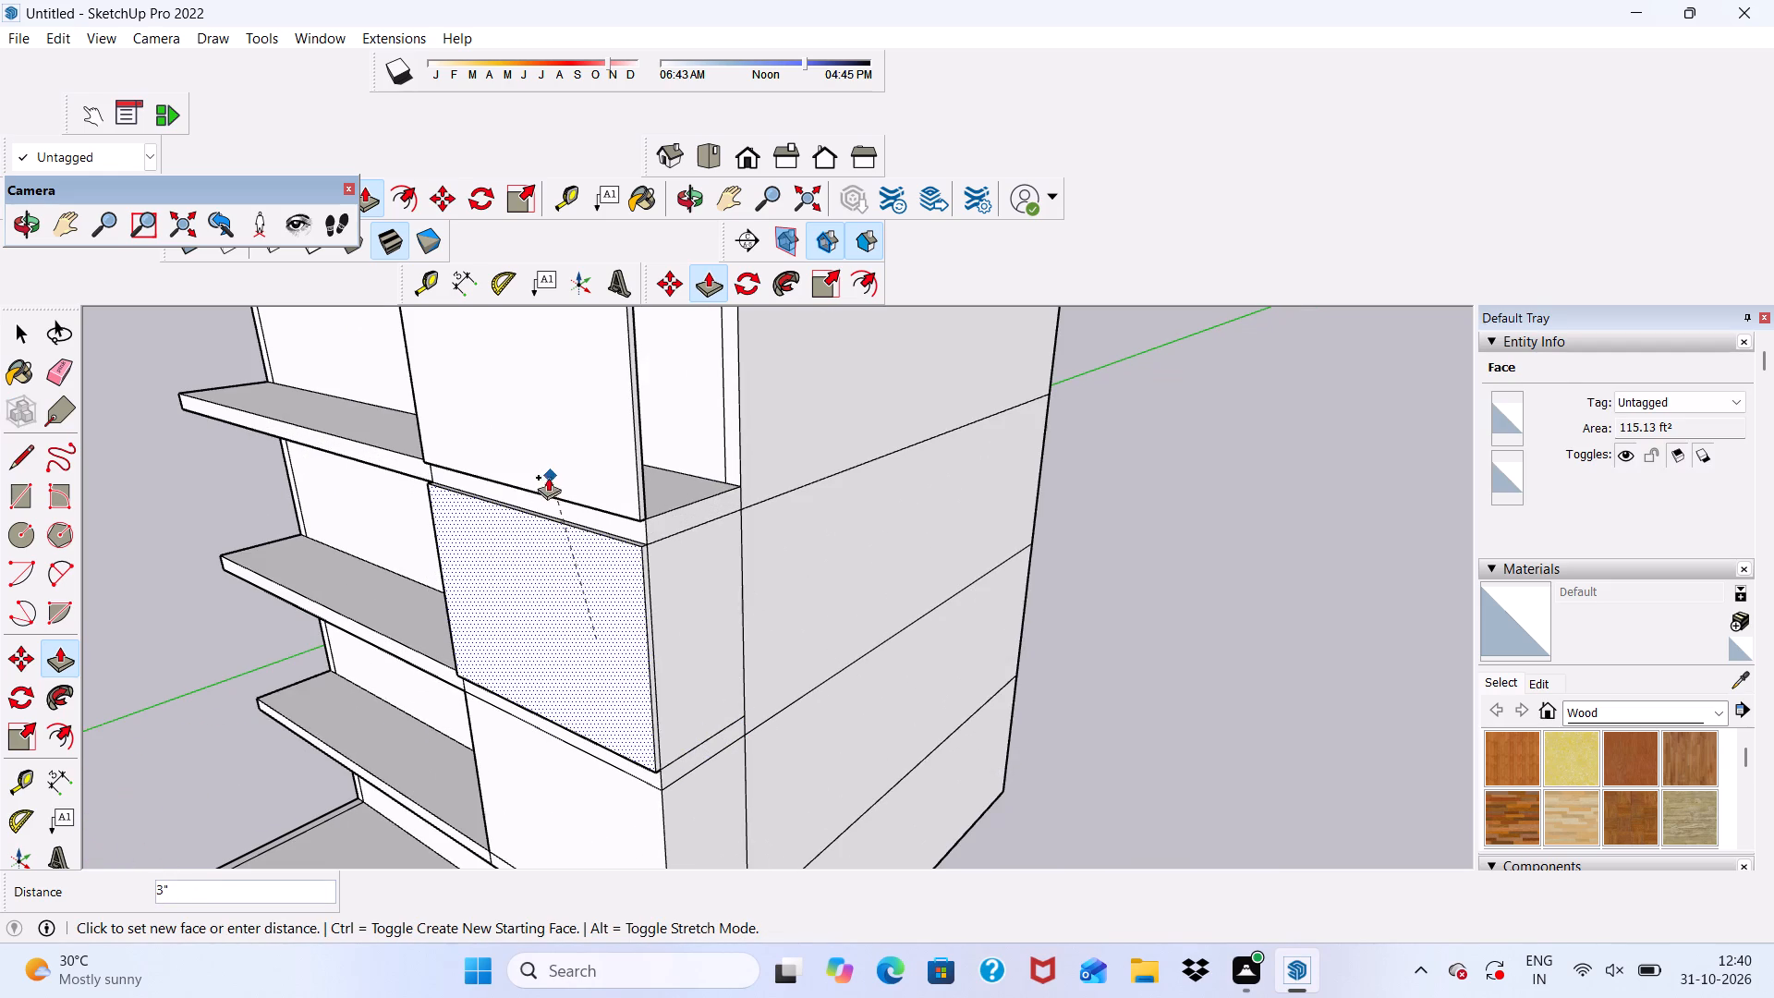
{"action": "left_click", "coordinate": [540, 486]}
{"action": "scroll", "coordinate": [541, 493], "scroll_direction": "up", "scroll_amount": 11}
{"action": "left_click", "coordinate": [548, 496]}
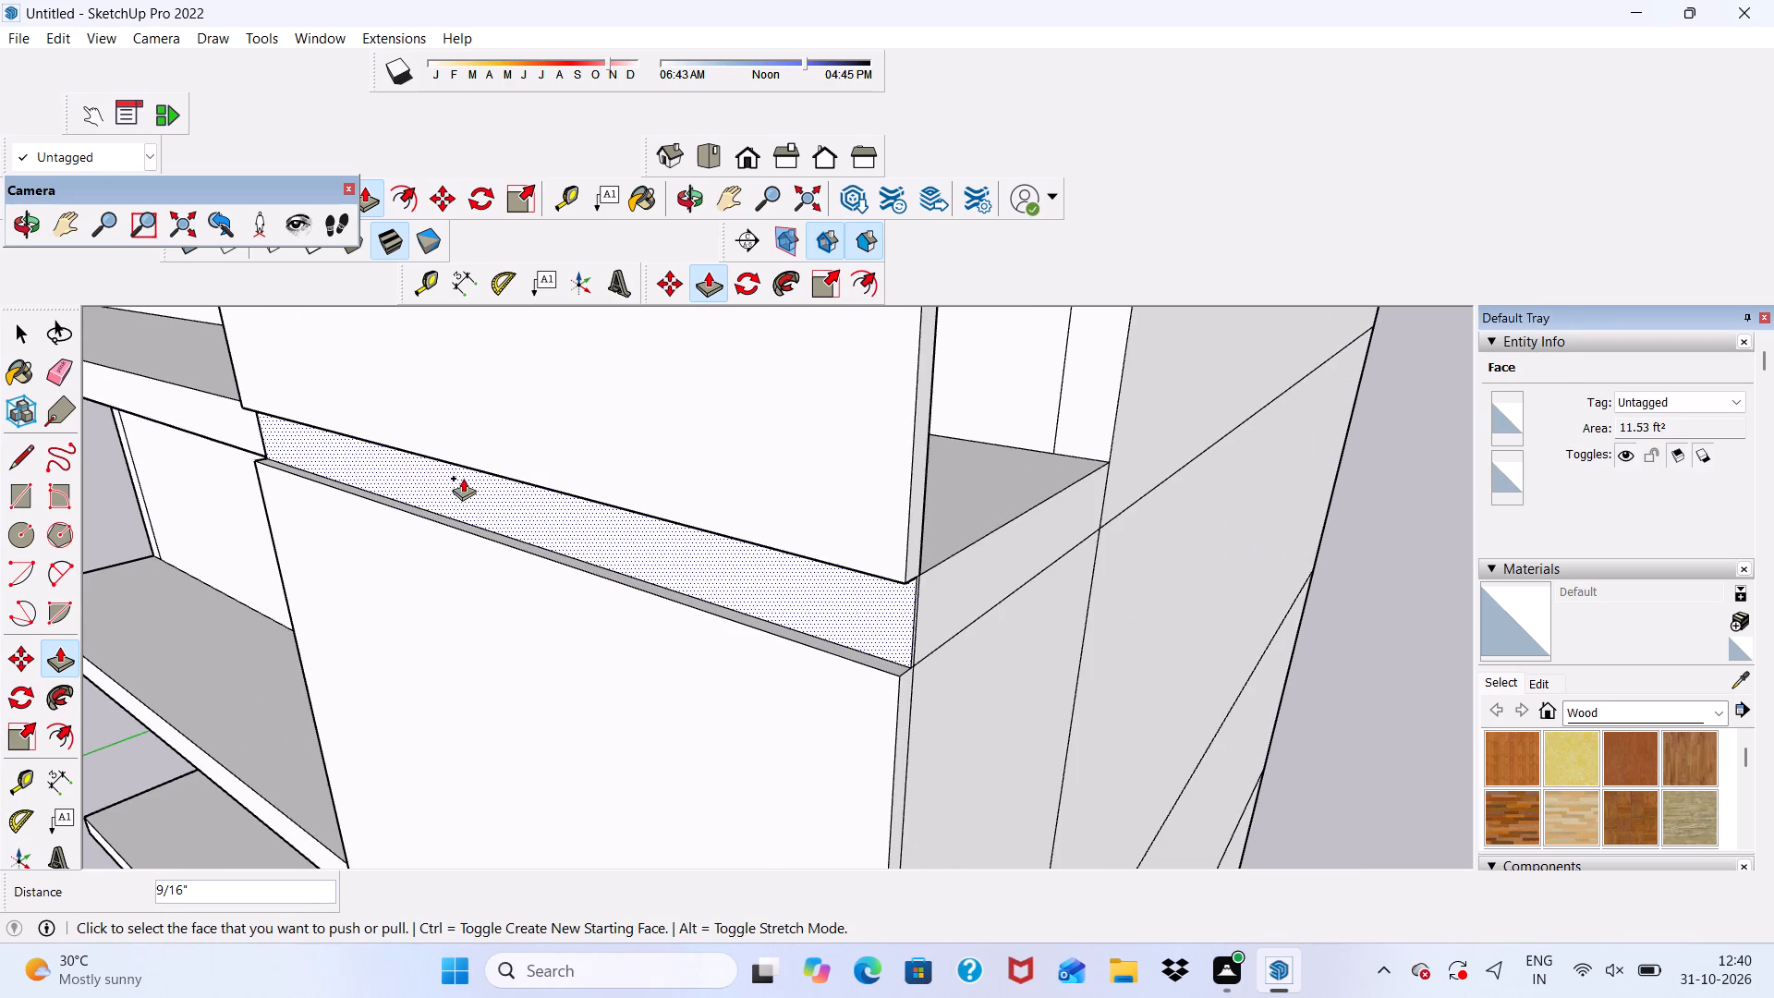
{"action": "left_click", "coordinate": [541, 523]}
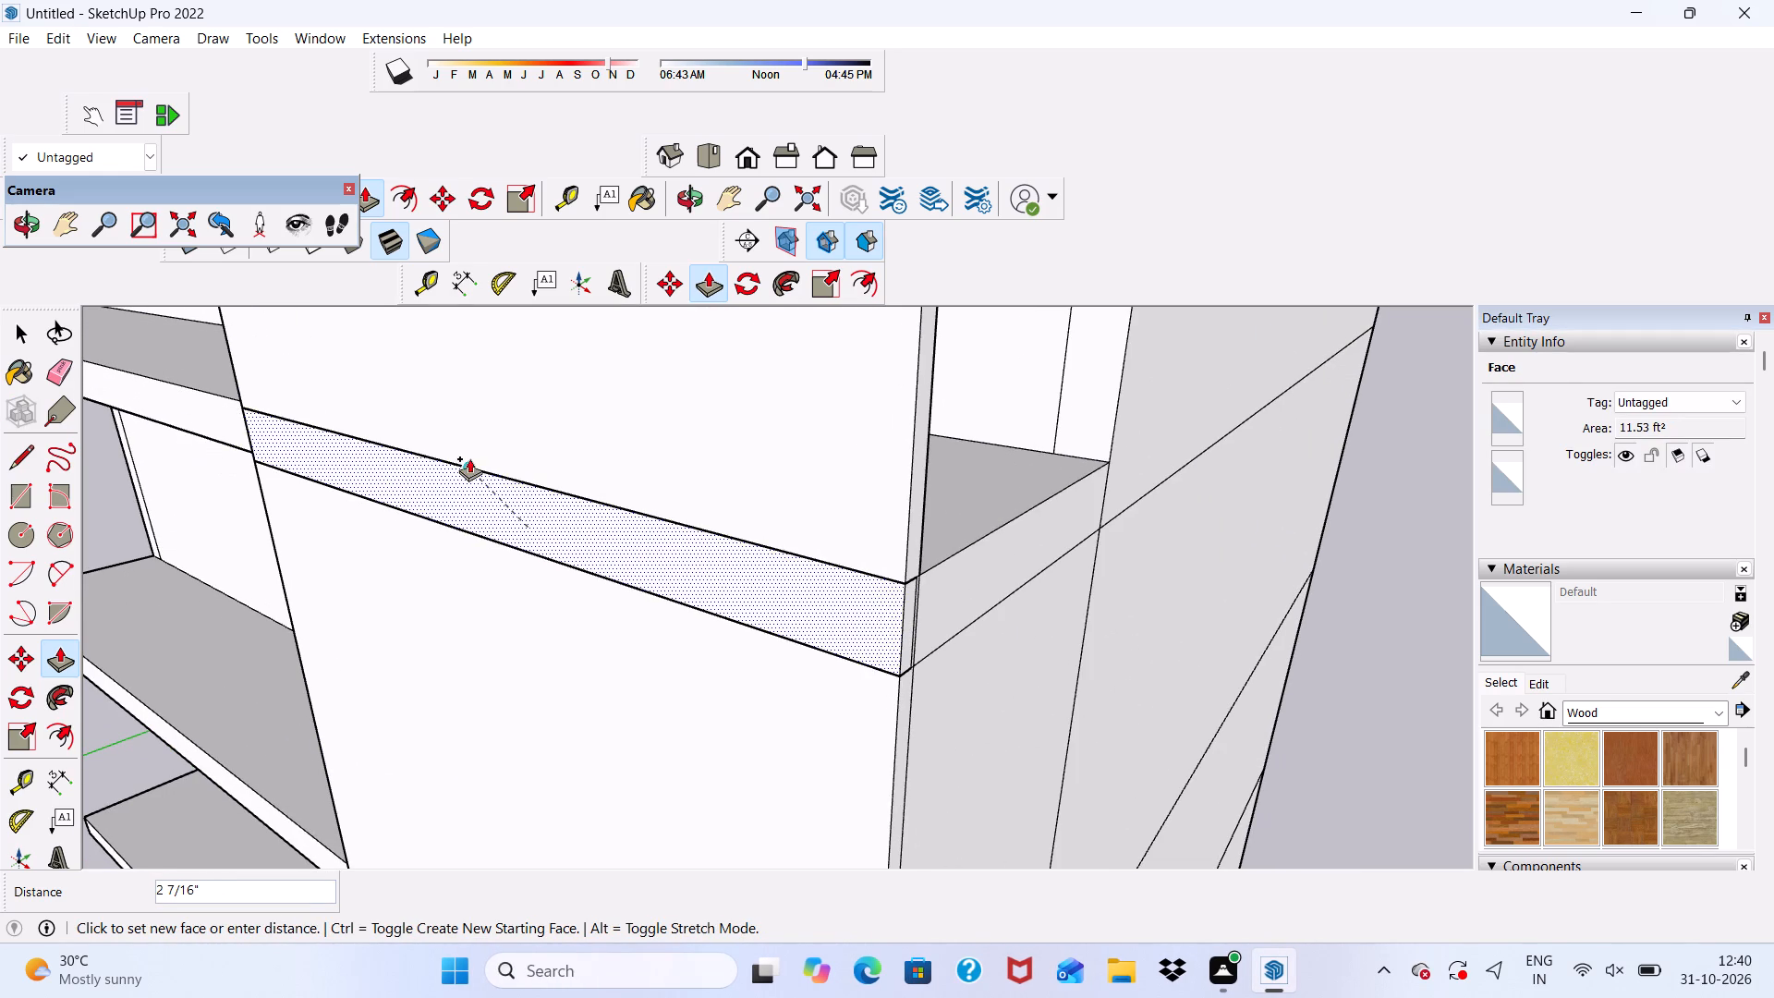
{"action": "left_click", "coordinate": [469, 458]}
Pull the panel's second-storey face and the ledge strip above it out 3", flush with the sections above.
{"action": "scroll", "coordinate": [495, 442], "scroll_direction": "down", "scroll_amount": 6}
{"action": "scroll", "coordinate": [740, 419], "scroll_direction": "down", "scroll_amount": 10}
{"action": "scroll", "coordinate": [706, 724], "scroll_direction": "up", "scroll_amount": 6}
{"action": "left_click", "coordinate": [683, 672]}
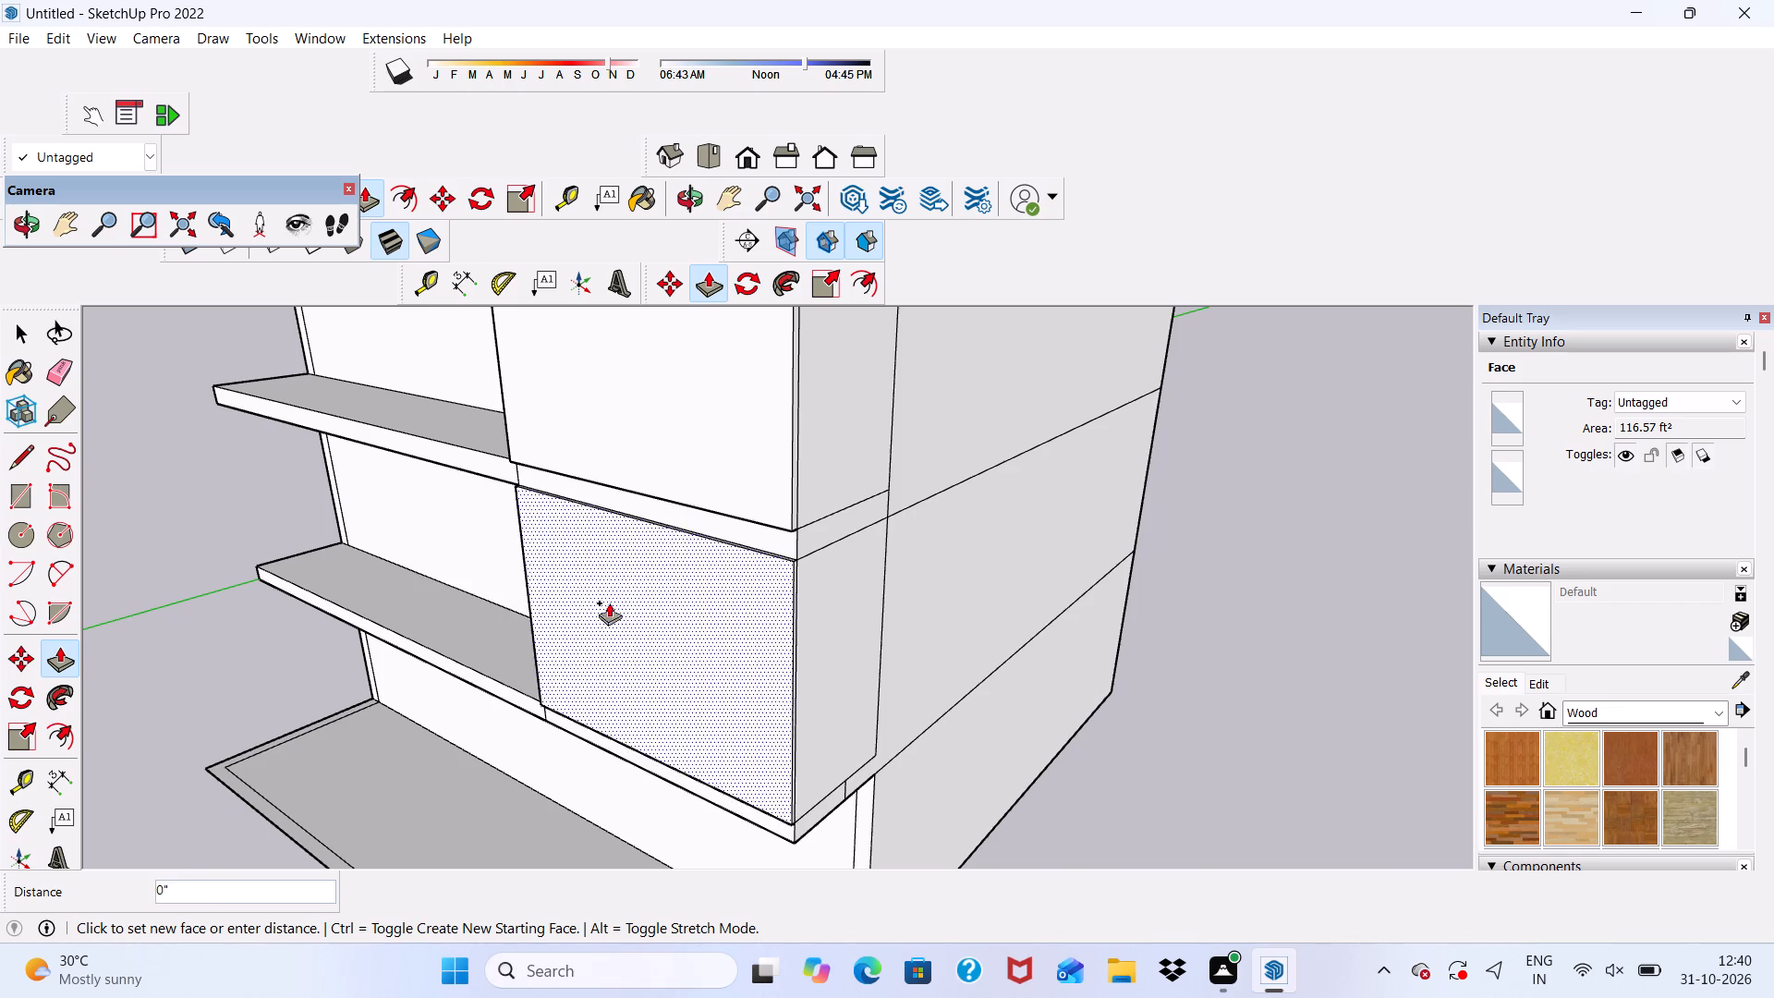
{"action": "left_click", "coordinate": [580, 475]}
{"action": "scroll", "coordinate": [587, 483], "scroll_direction": "up", "scroll_amount": 4}
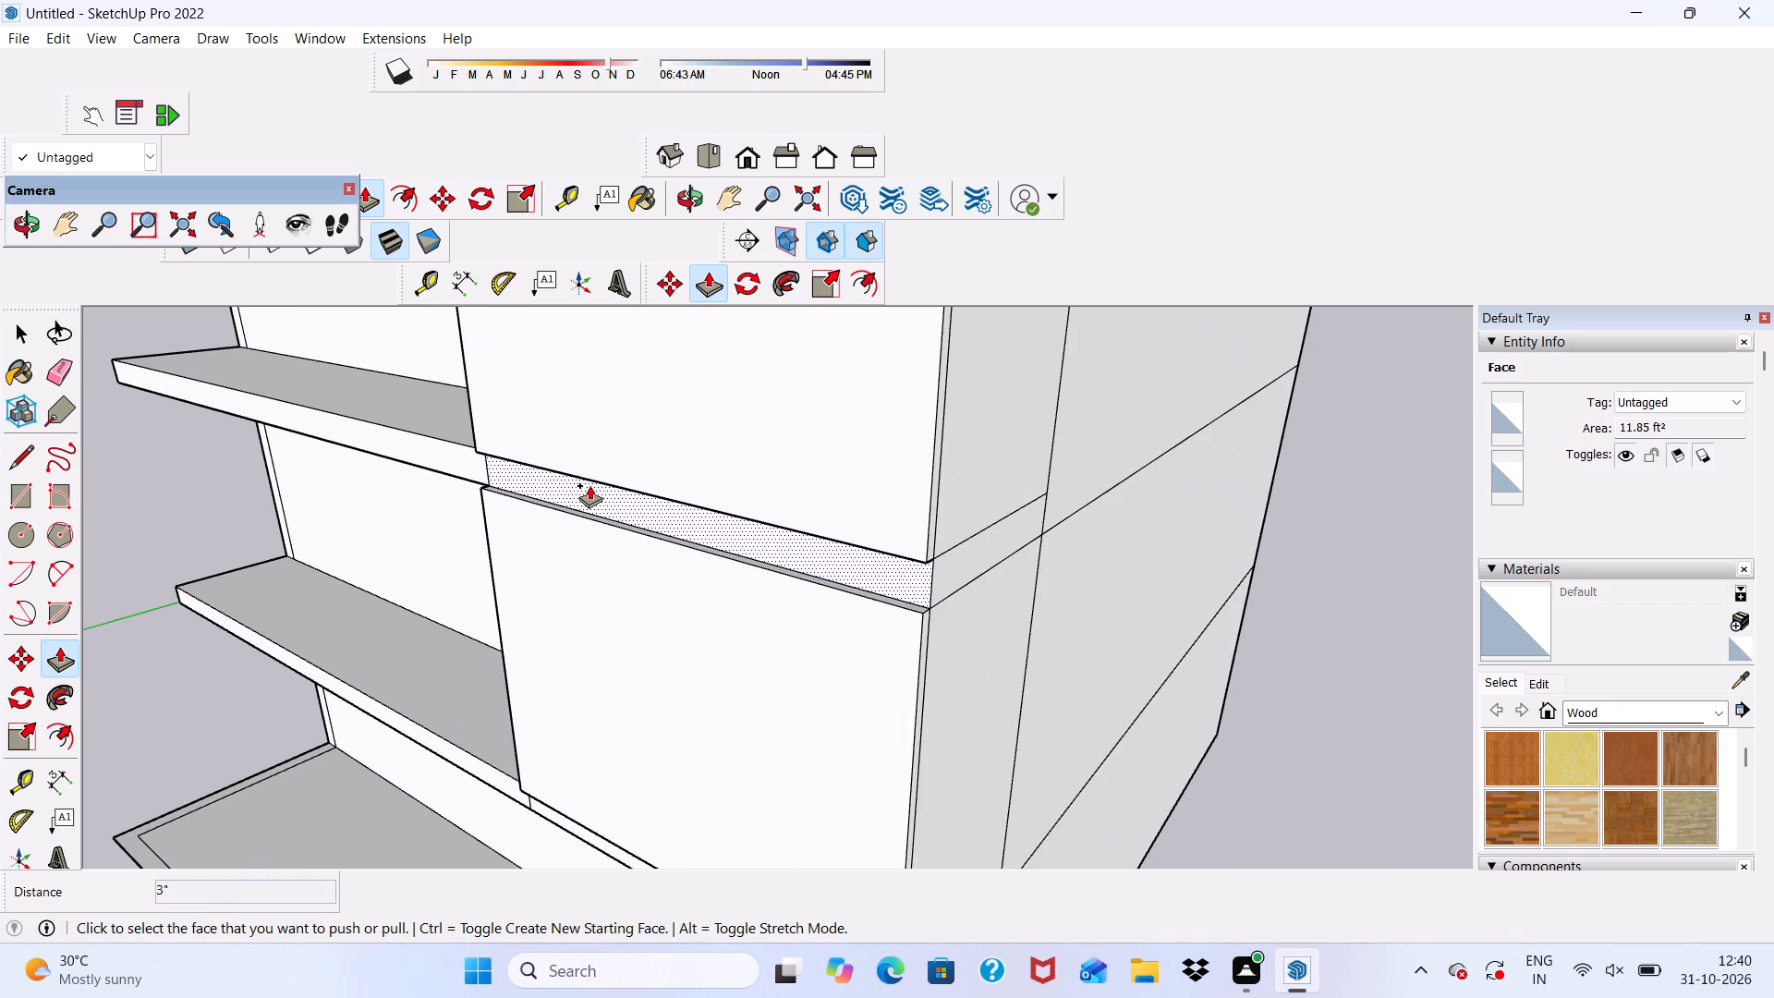
{"action": "left_click", "coordinate": [589, 485]}
{"action": "left_click", "coordinate": [542, 459]}
Pull the lowest ledge strip at the panel's bottom out flush with the panel front.
{"action": "scroll", "coordinate": [566, 468], "scroll_direction": "down", "scroll_amount": 9}
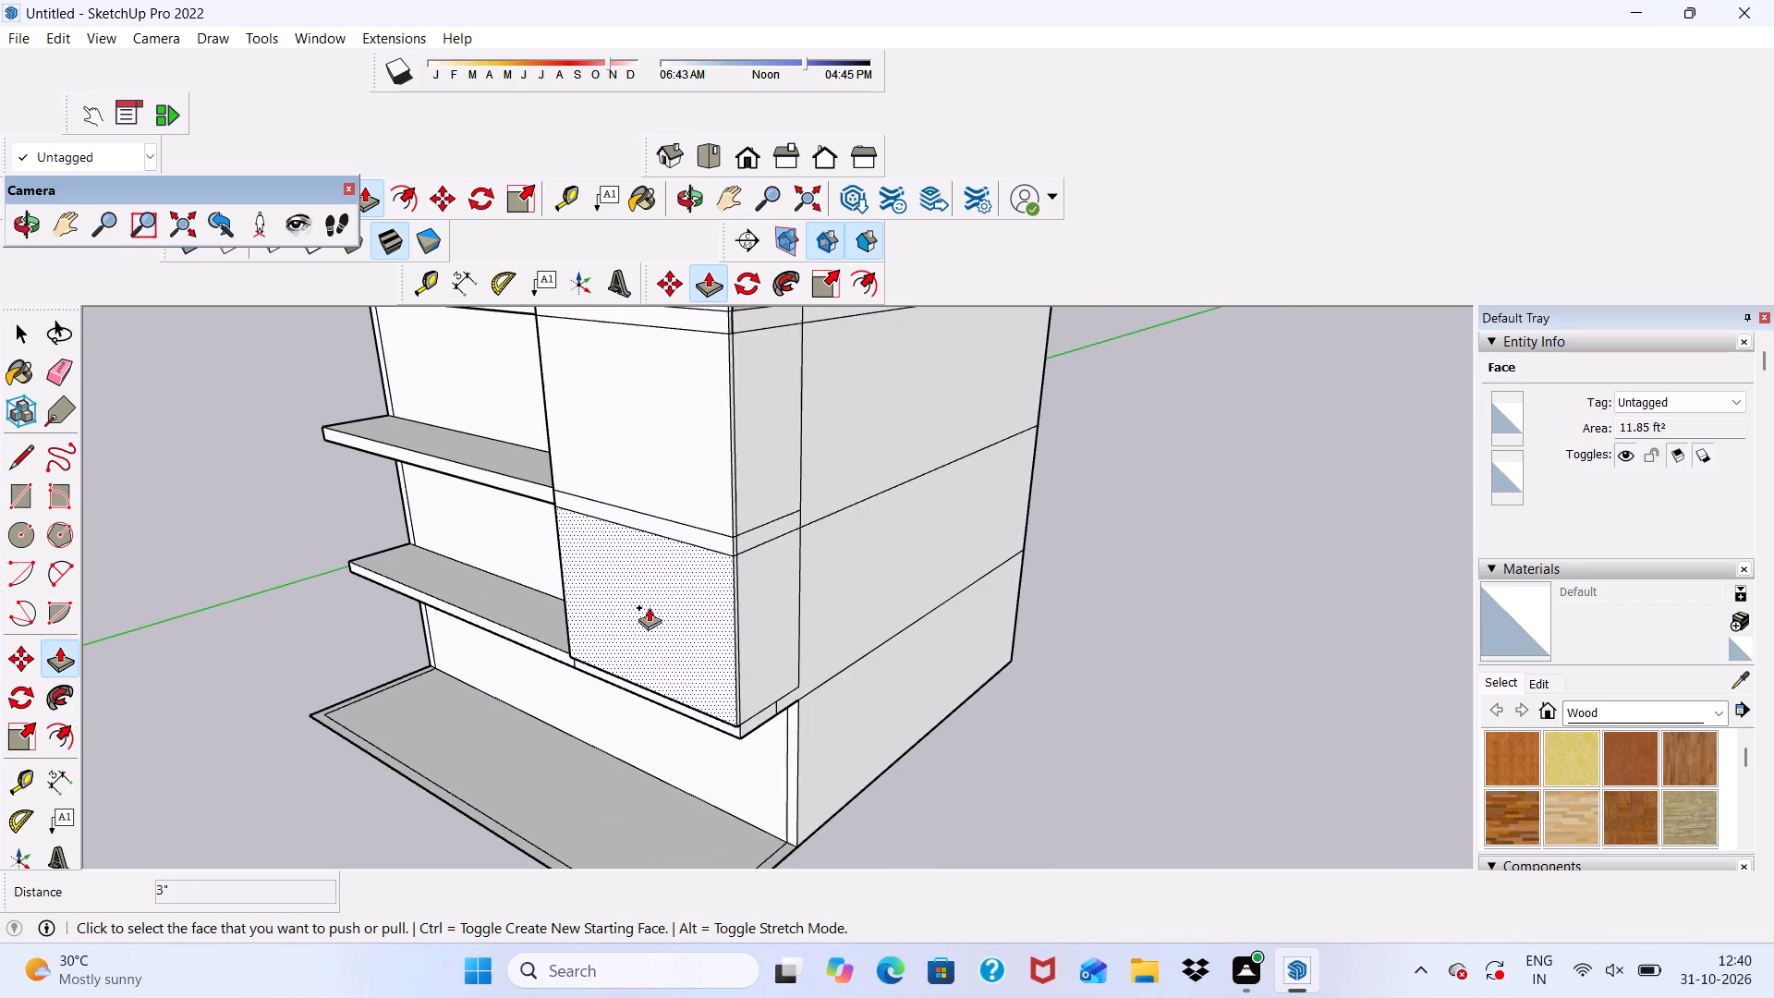
{"action": "middle_click_drag", "start_coordinate": [743, 418], "coordinate": [845, 234]}
{"action": "scroll", "coordinate": [681, 618], "scroll_direction": "up", "scroll_amount": 12}
{"action": "left_click", "coordinate": [739, 621]}
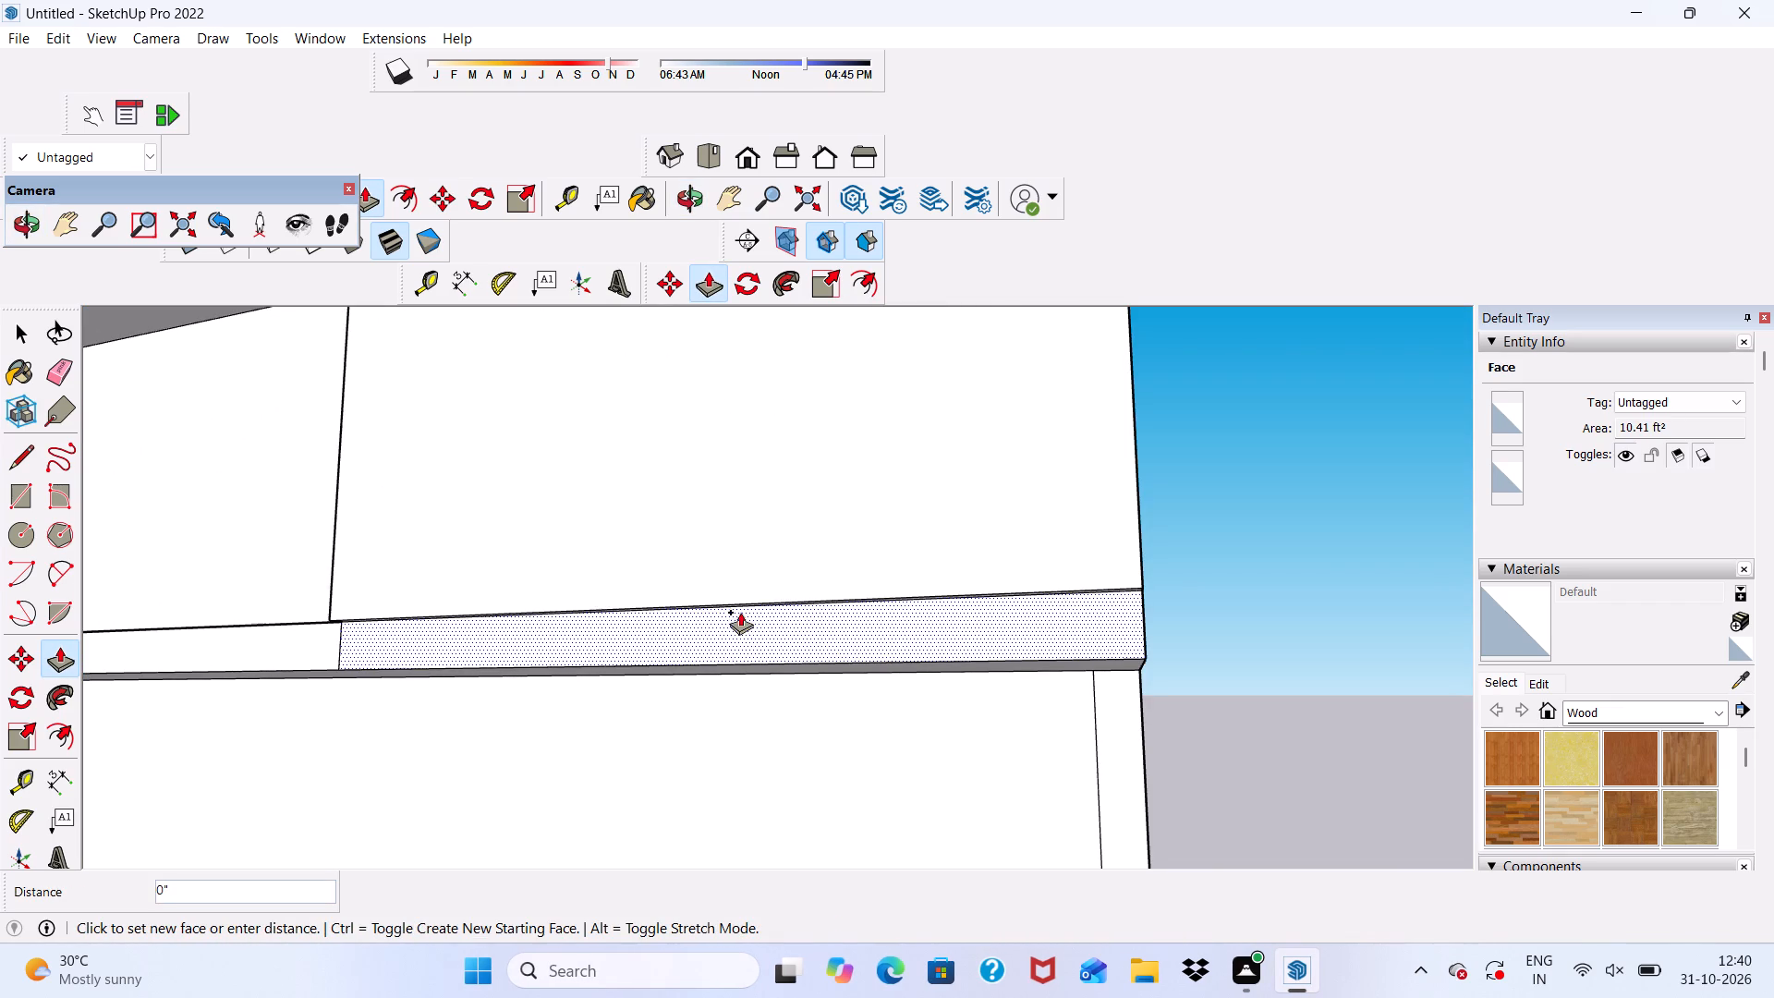
{"action": "left_click", "coordinate": [646, 555]}
Erase all horizontal seam lines across the projecting panel's front face.
{"action": "scroll", "coordinate": [637, 545], "scroll_direction": "down", "scroll_amount": 6}
{"action": "middle_click_drag", "start_coordinate": [769, 560], "coordinate": [383, 720]}
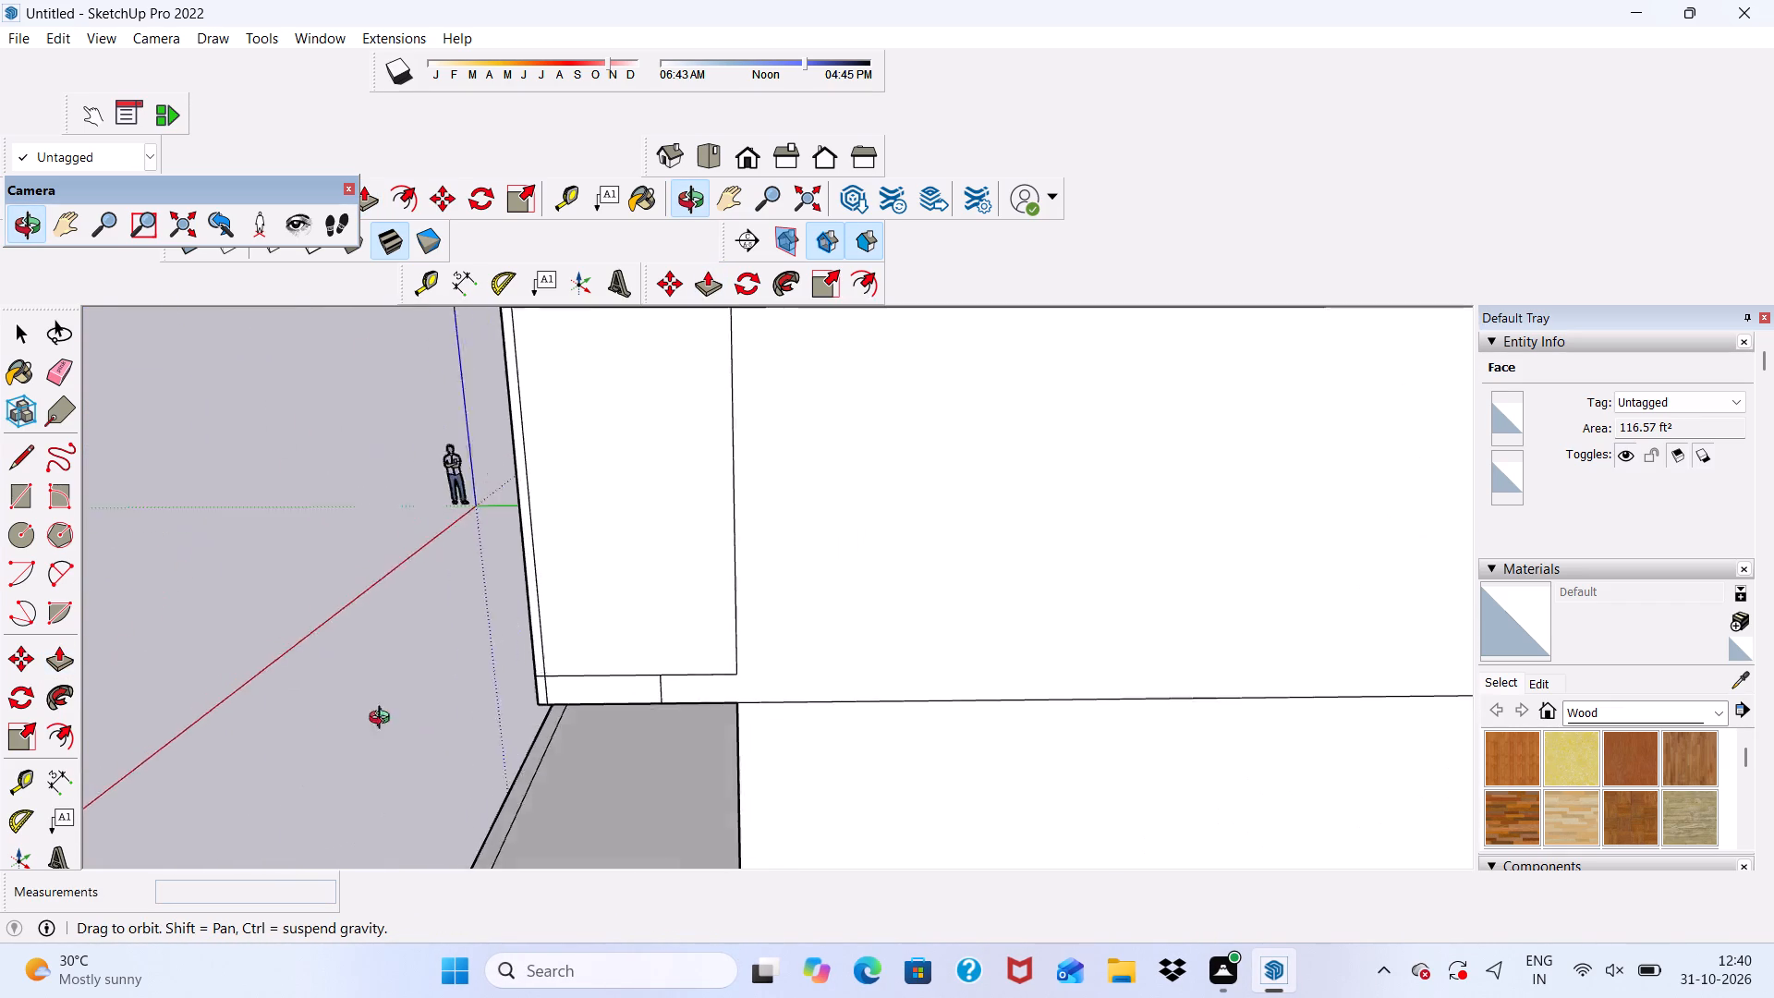
{"action": "middle_click_drag", "start_coordinate": [383, 720], "coordinate": [424, 843]}
{"action": "scroll", "coordinate": [507, 635], "scroll_direction": "down", "scroll_amount": 12}
{"action": "scroll", "coordinate": [584, 485], "scroll_direction": "up", "scroll_amount": 6}
{"action": "scroll", "coordinate": [517, 490], "scroll_direction": "down", "scroll_amount": 2}
{"action": "middle_click_drag", "start_coordinate": [515, 496], "coordinate": [515, 497]}
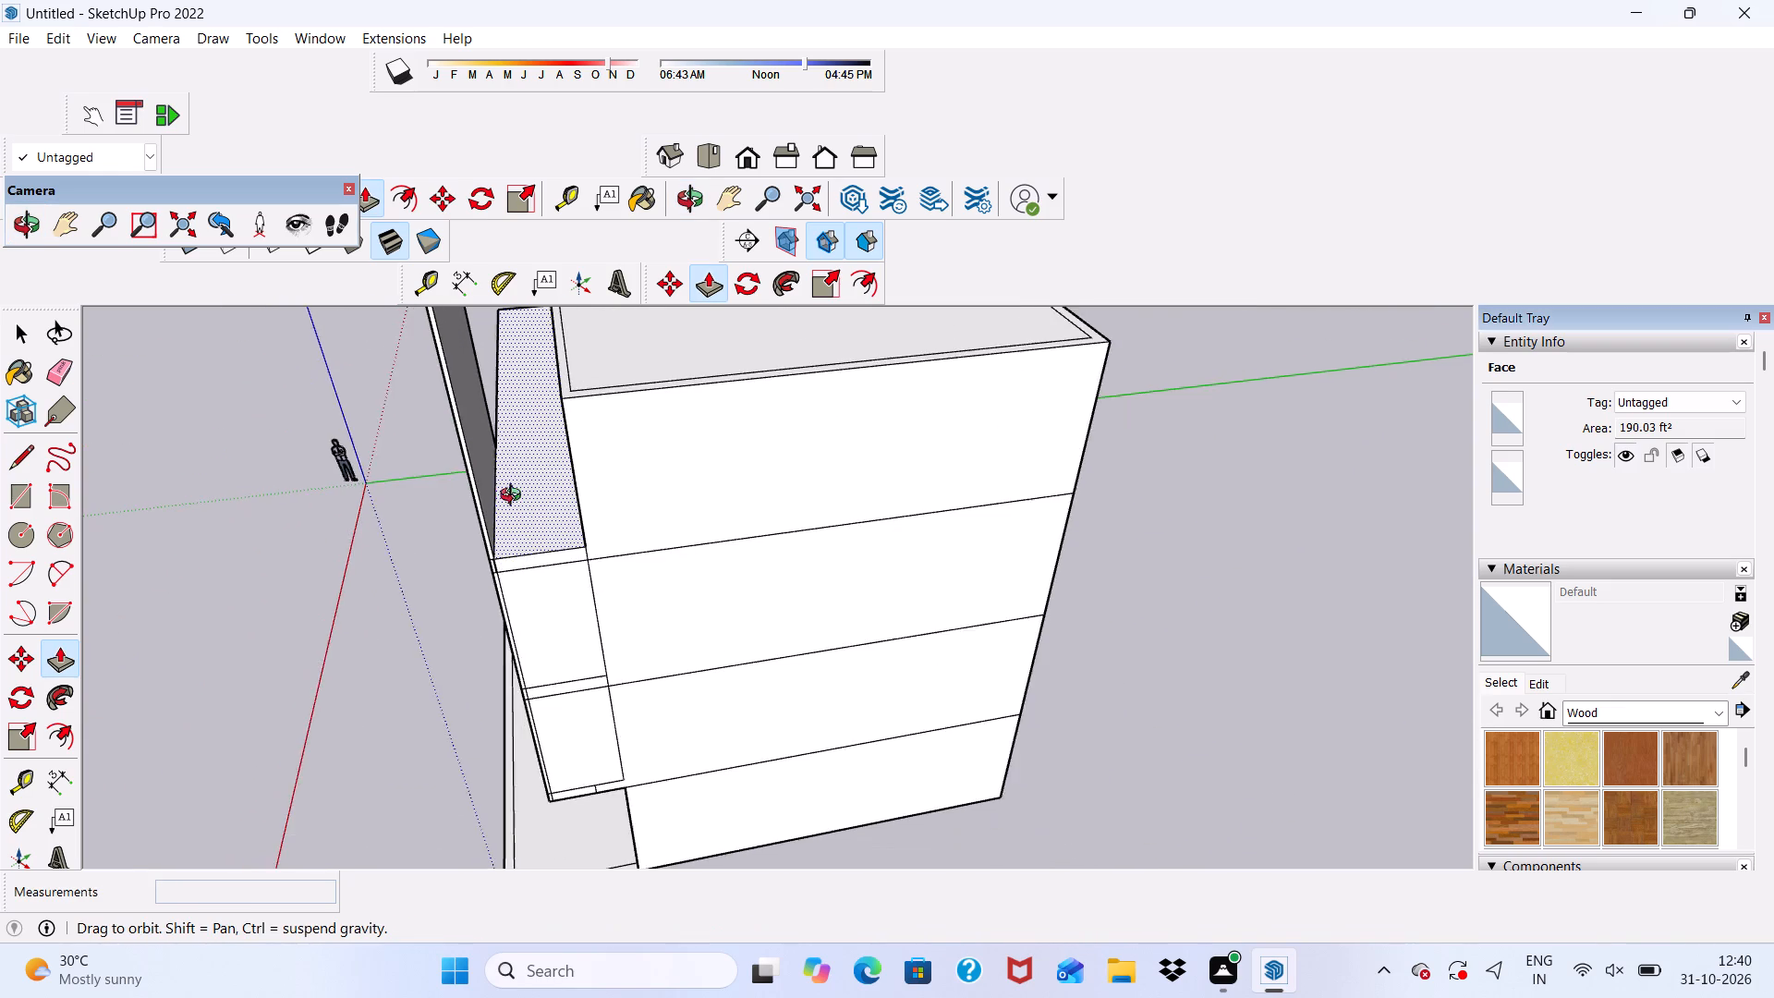
{"action": "middle_click_drag", "start_coordinate": [515, 497], "coordinate": [1010, 383]}
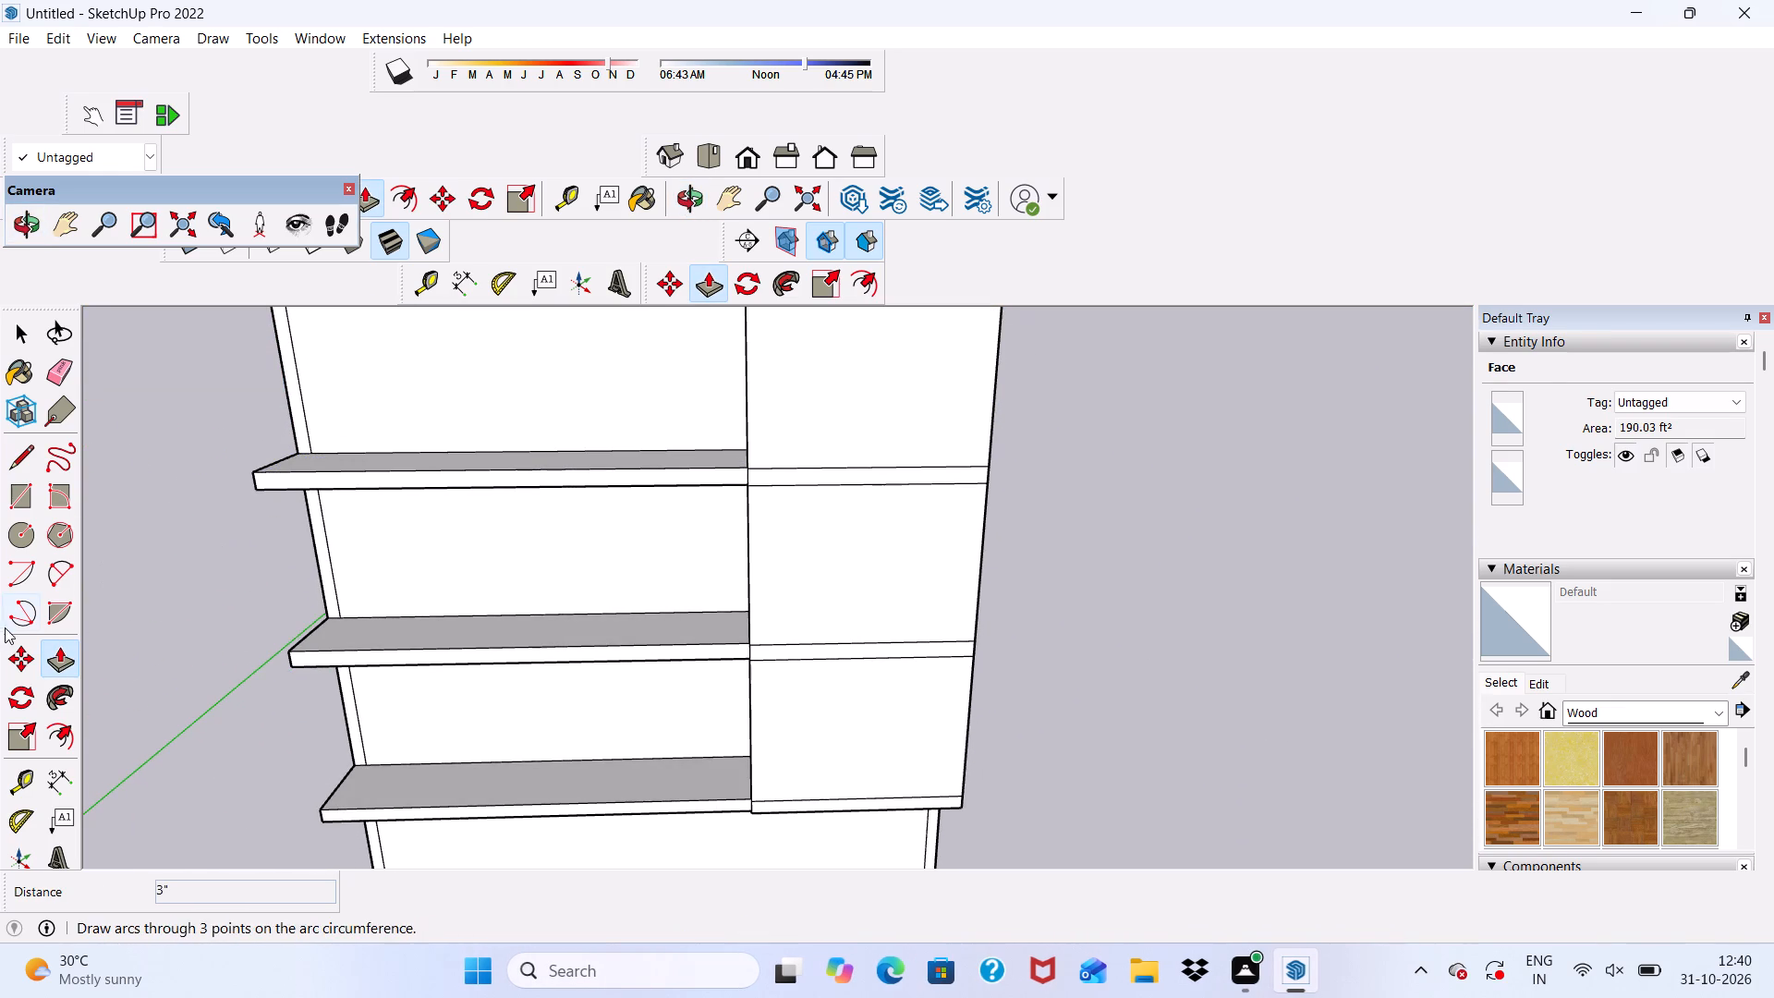
{"action": "left_click", "coordinate": [66, 372]}
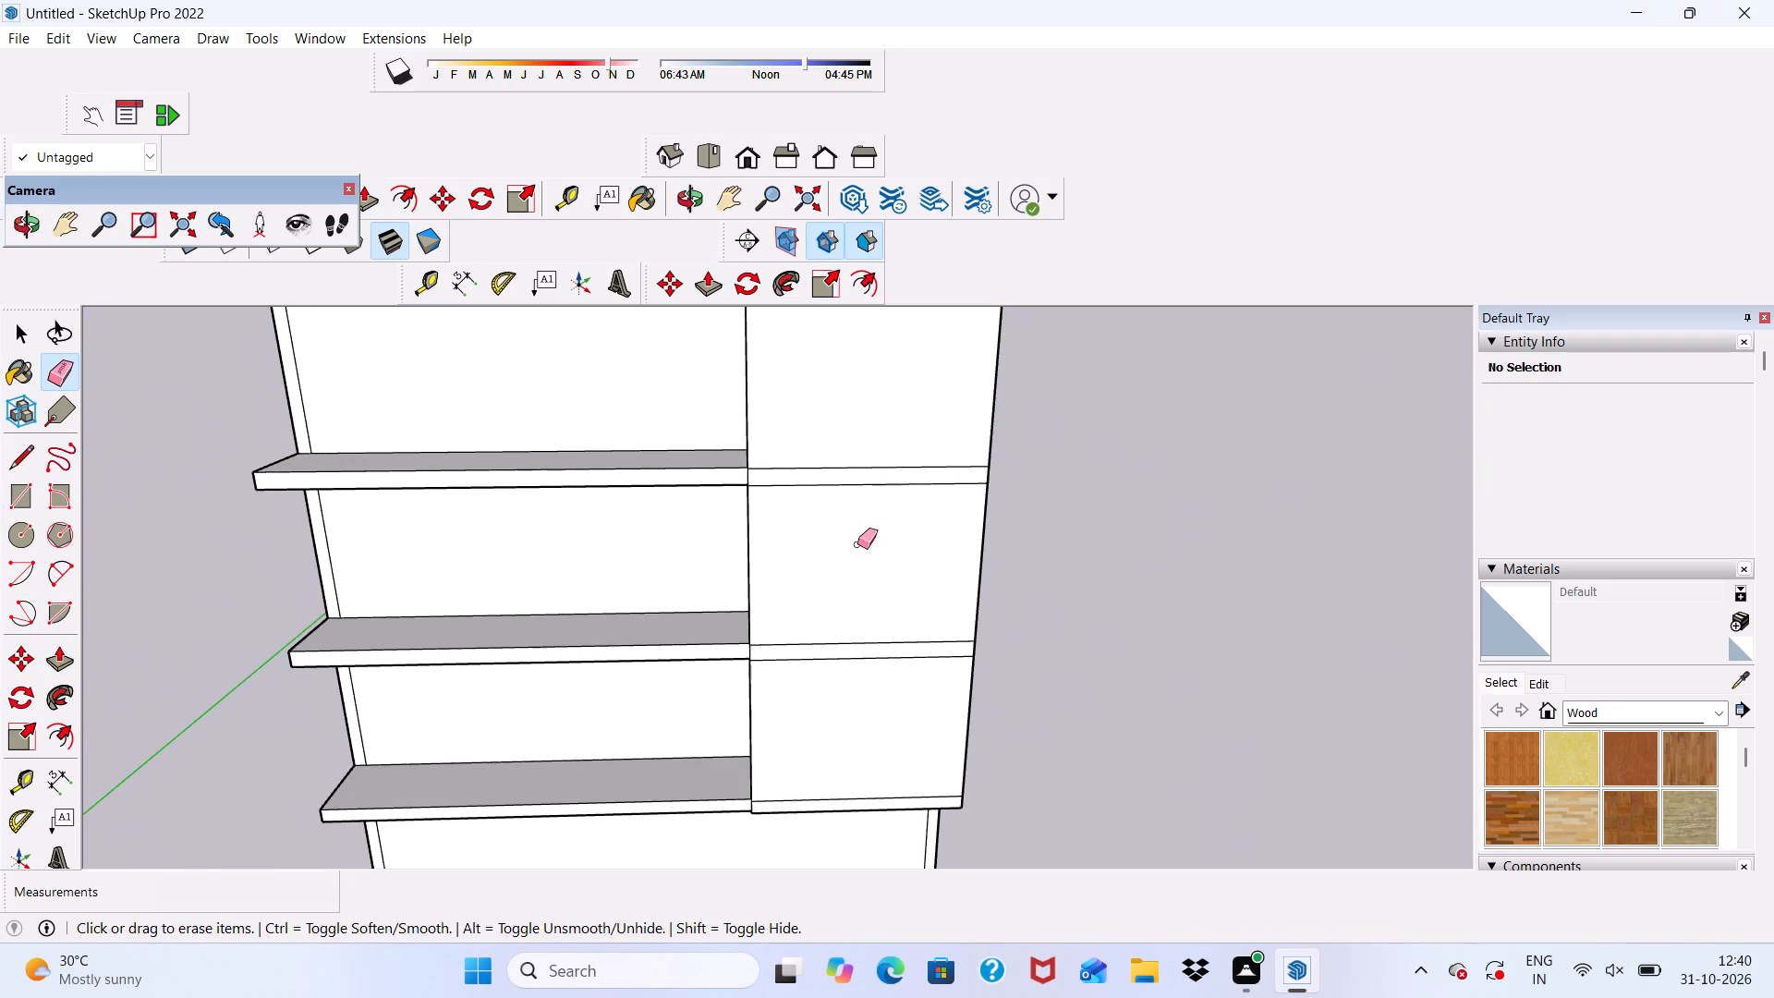
{"action": "left_click_drag", "start_coordinate": [840, 452], "coordinate": [837, 552]}
{"action": "left_click_drag", "start_coordinate": [826, 577], "coordinate": [860, 677]}
{"action": "left_click_drag", "start_coordinate": [844, 609], "coordinate": [858, 695]}
{"action": "left_click_drag", "start_coordinate": [849, 771], "coordinate": [857, 800]}
Erase the two short seam lines on the panel's thin left side edge at the third-storey floor ledge.
{"action": "scroll", "coordinate": [844, 668], "scroll_direction": "down", "scroll_amount": 5}
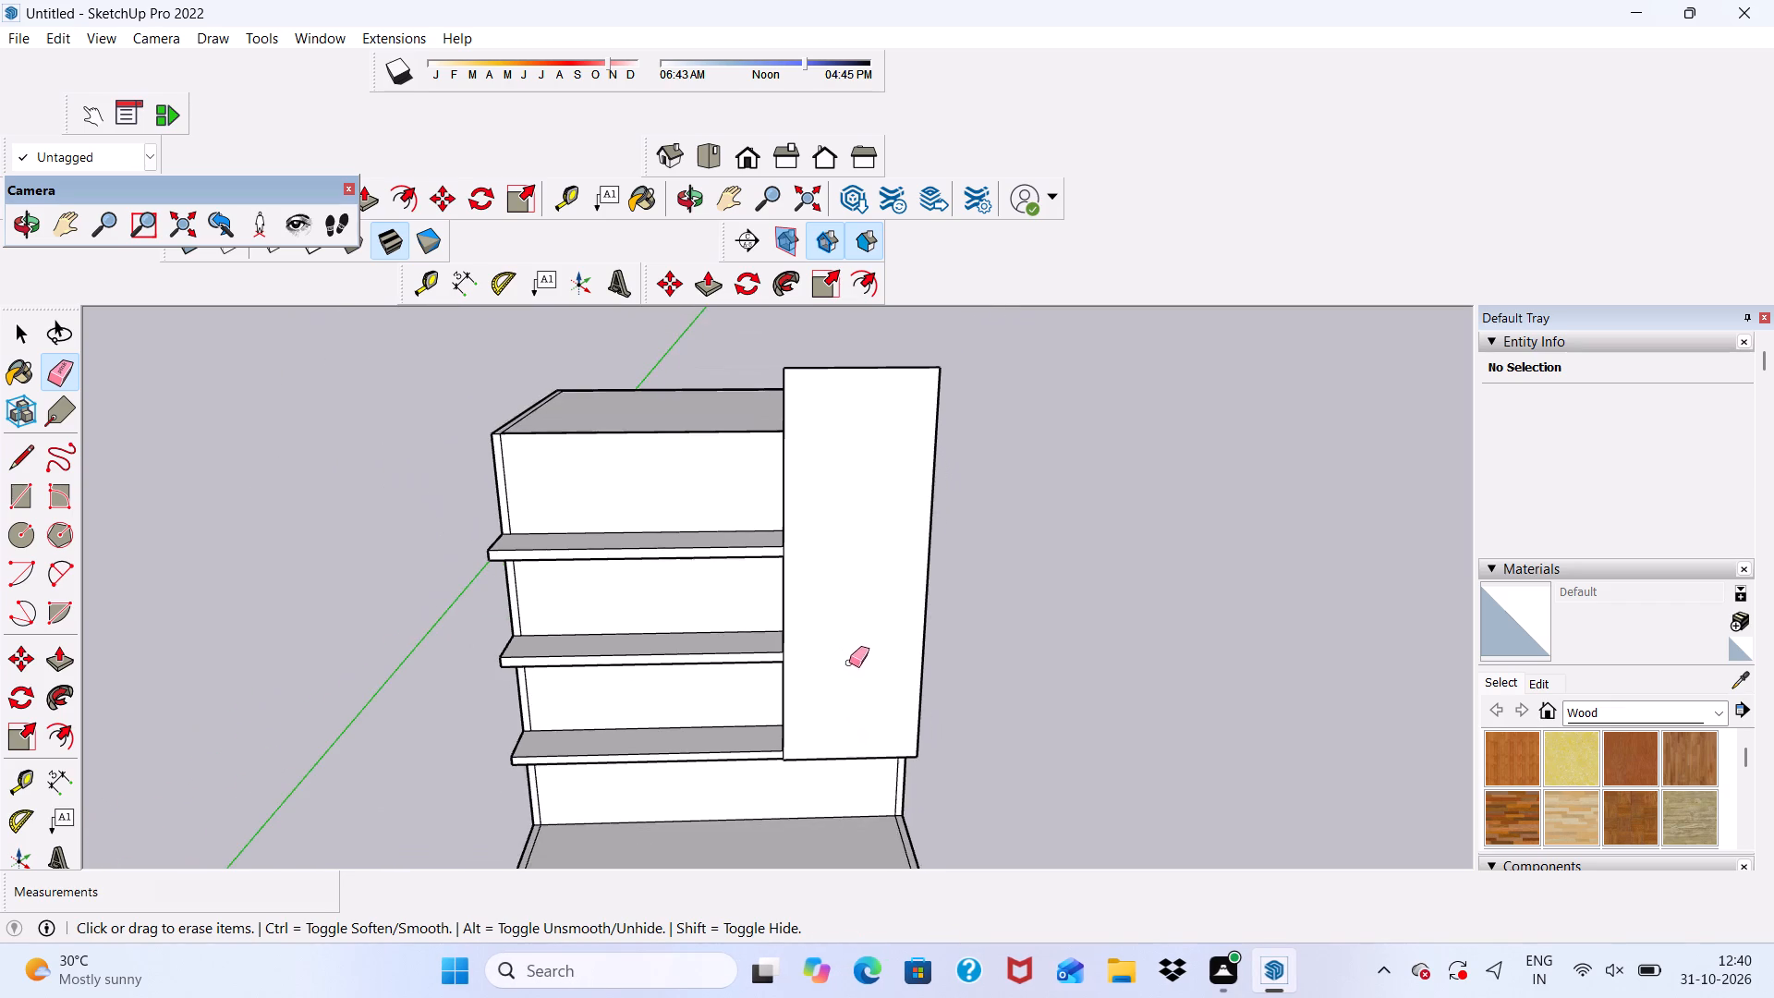
{"action": "middle_click_drag", "start_coordinate": [869, 685], "coordinate": [1096, 685]}
{"action": "scroll", "coordinate": [784, 637], "scroll_direction": "up", "scroll_amount": 4}
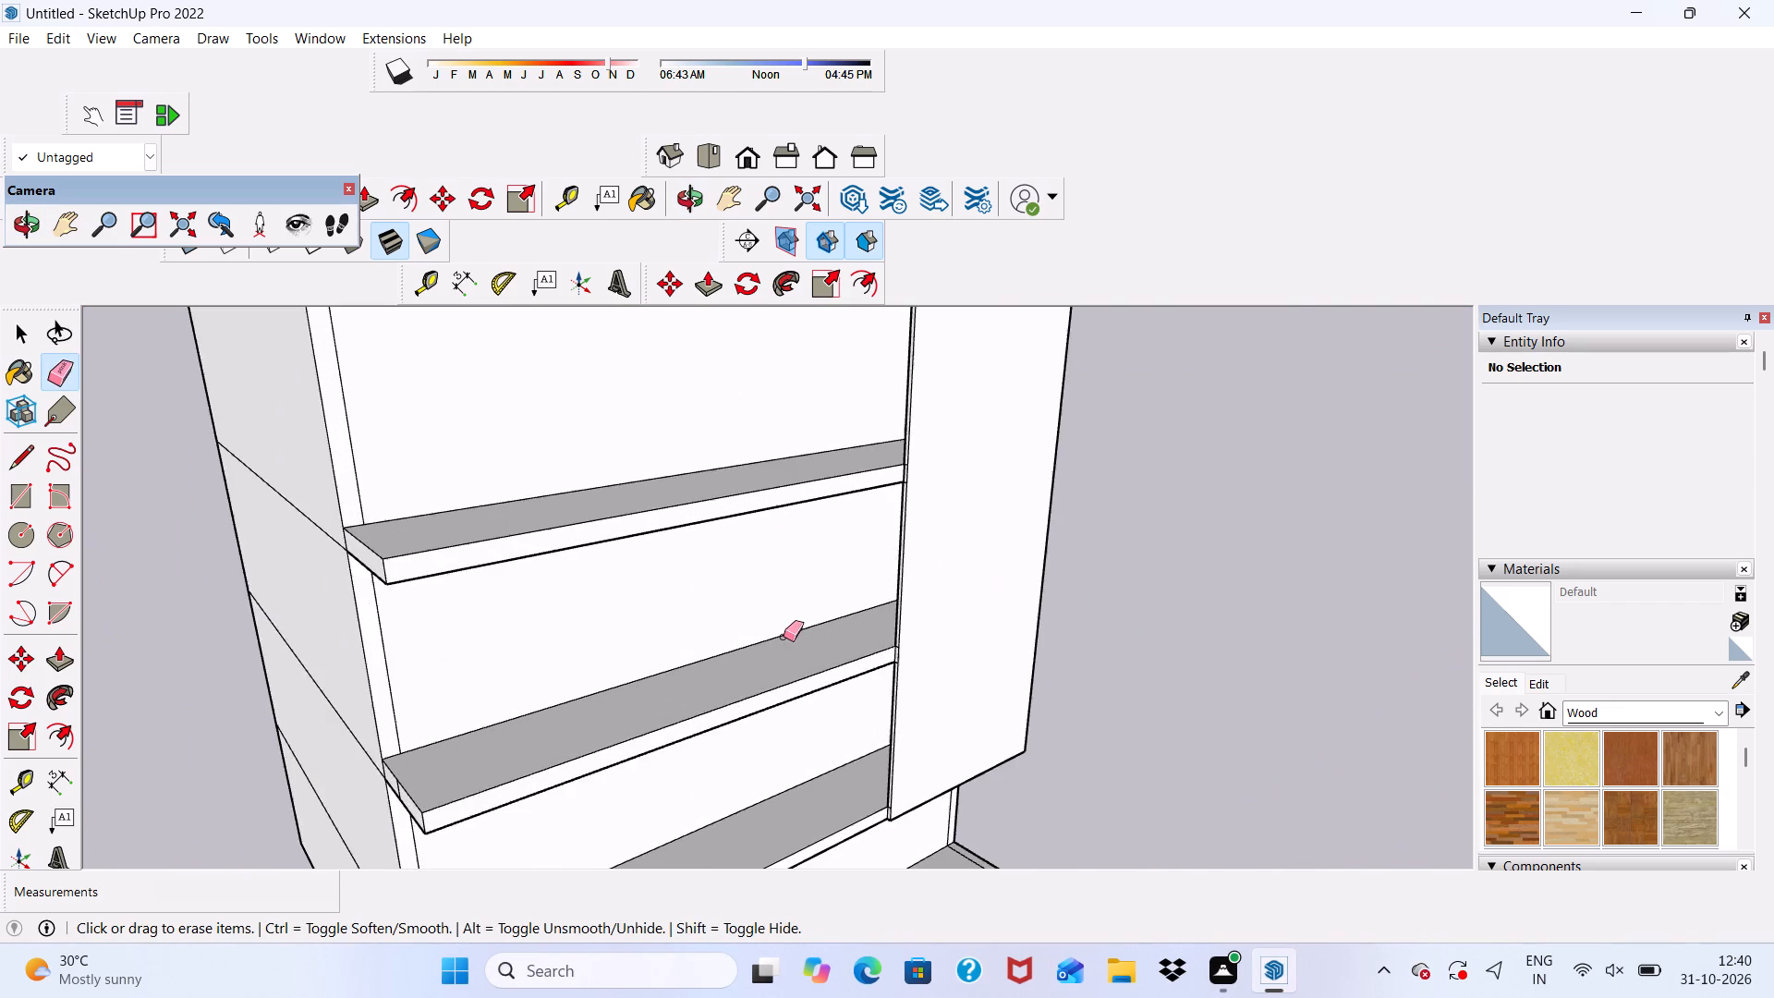
{"action": "scroll", "coordinate": [784, 637], "scroll_direction": "up", "scroll_amount": 8}
{"action": "middle_click_drag", "start_coordinate": [818, 627], "coordinate": [882, 618]}
{"action": "scroll", "coordinate": [930, 651], "scroll_direction": "down", "scroll_amount": 1}
{"action": "scroll", "coordinate": [1018, 677], "scroll_direction": "up", "scroll_amount": 10}
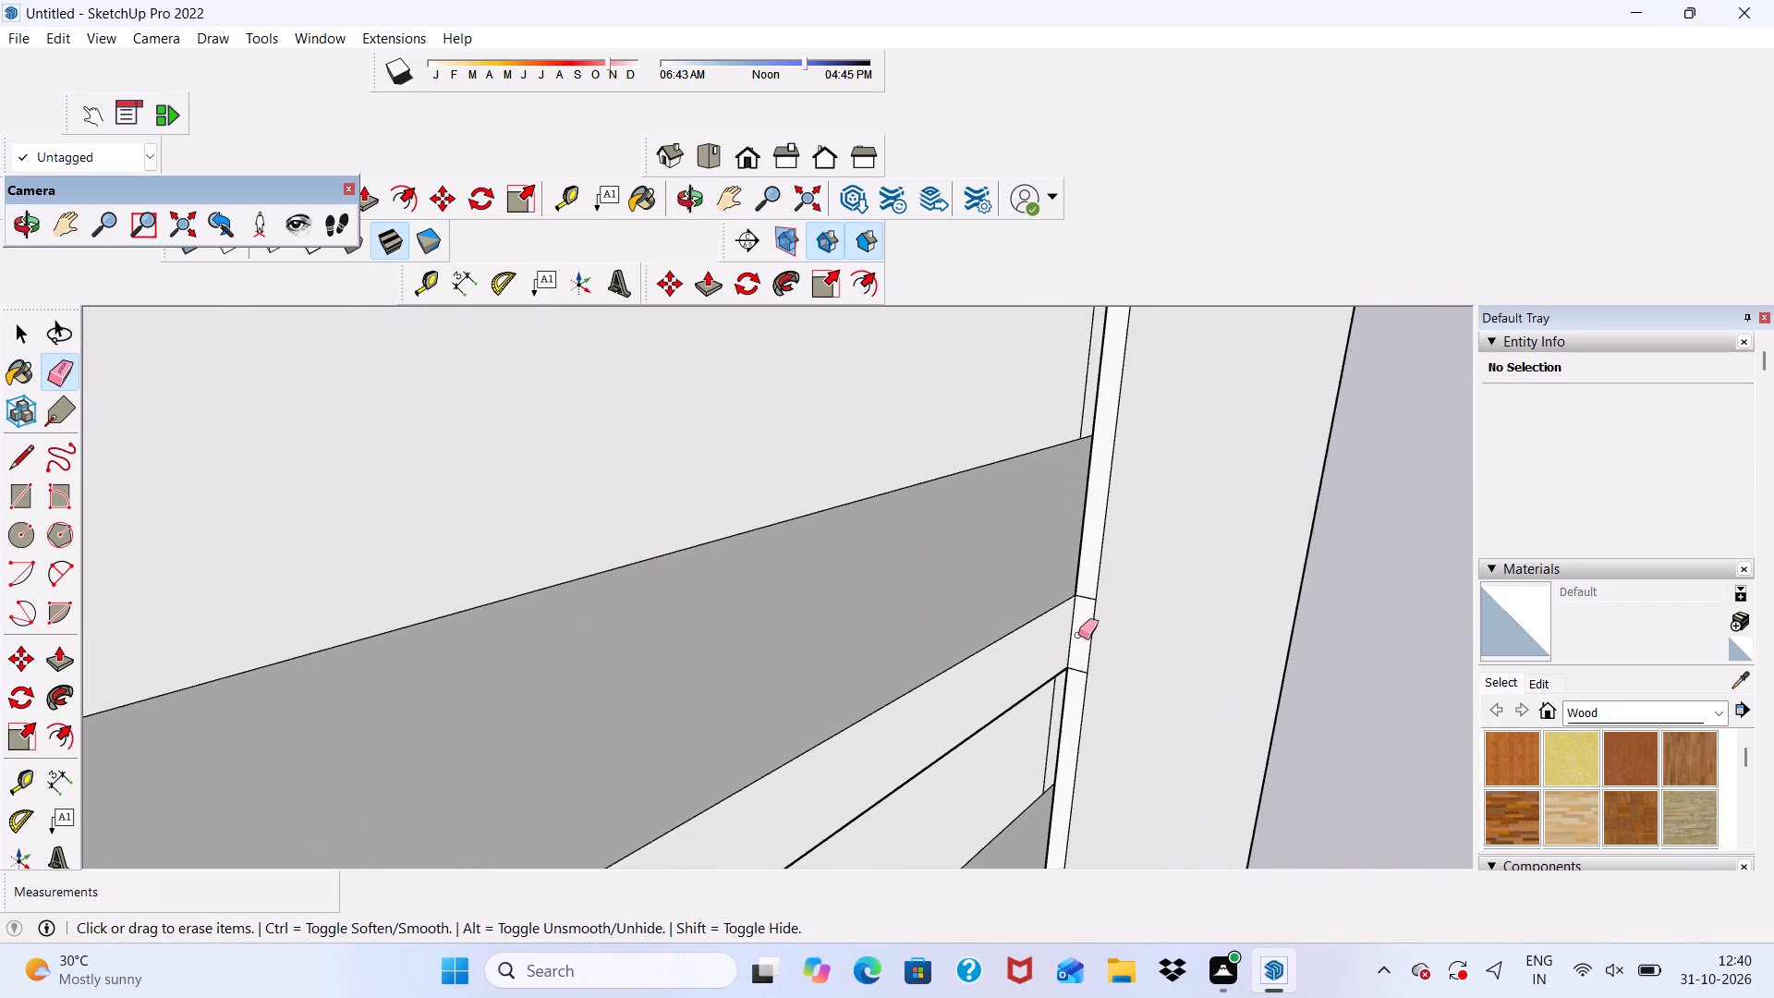
{"action": "scroll", "coordinate": [1116, 581], "scroll_direction": "up", "scroll_amount": 5}
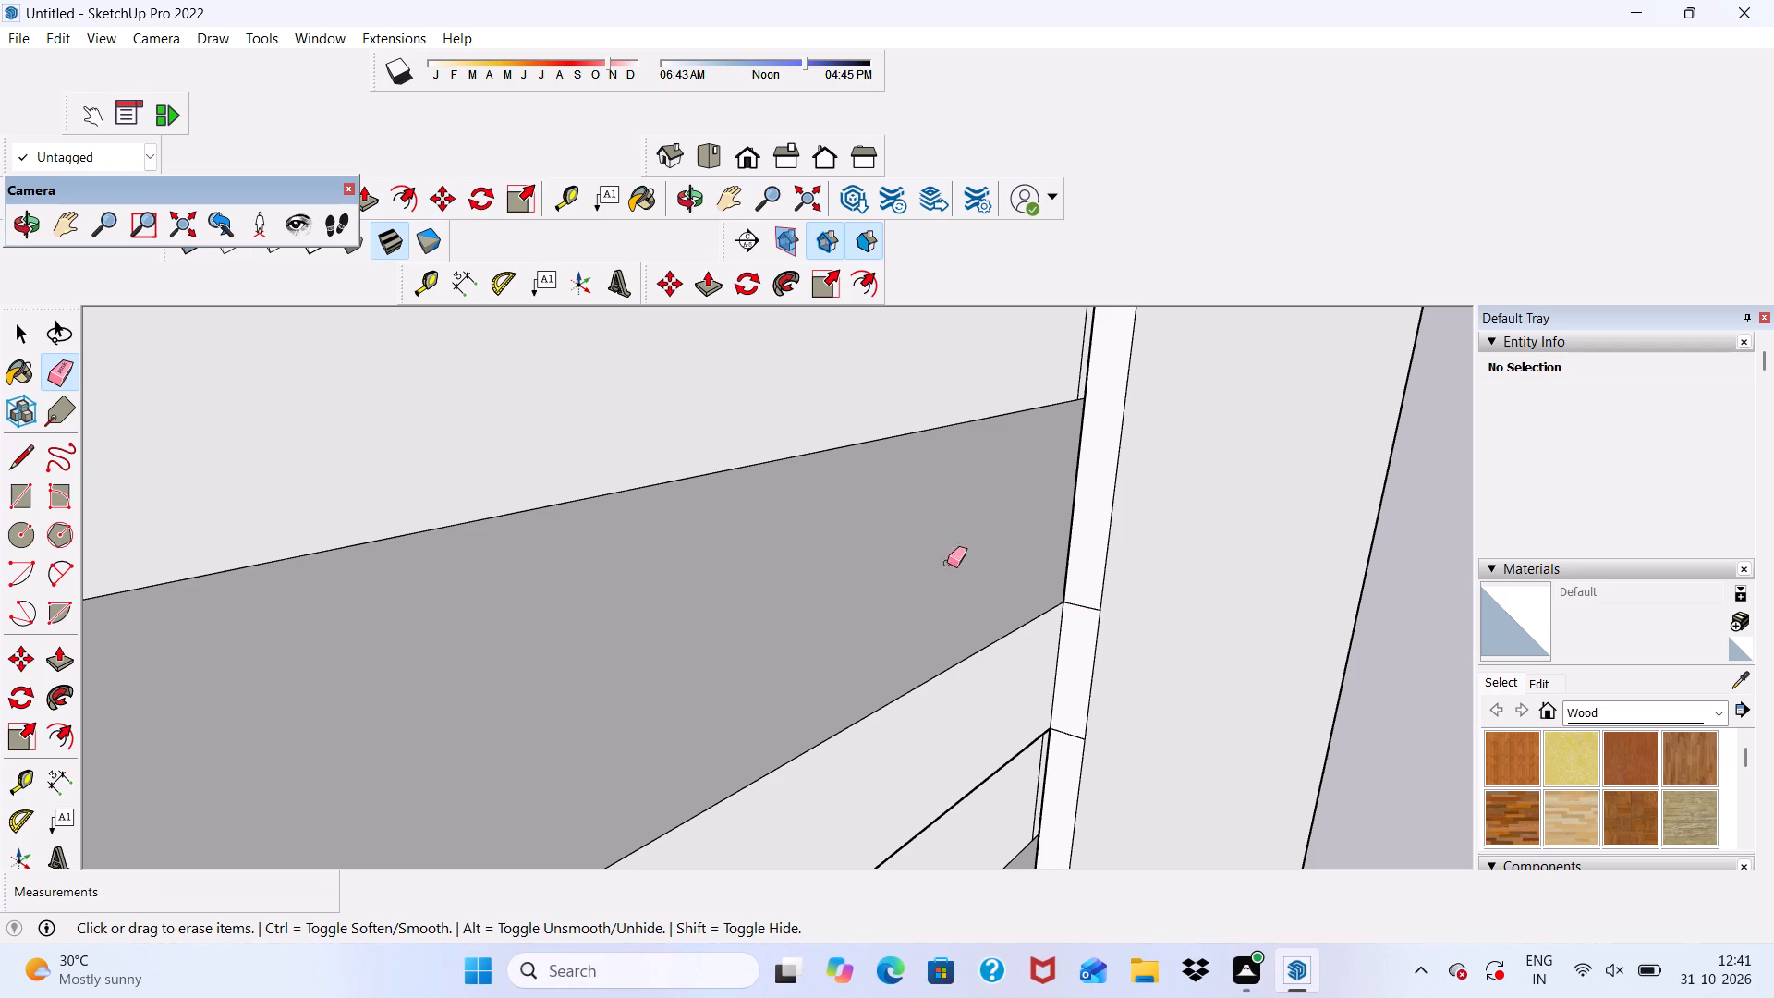
{"action": "scroll", "coordinate": [1044, 581], "scroll_direction": "up", "scroll_amount": 8}
{"action": "left_click_drag", "start_coordinate": [1084, 604], "coordinate": [1101, 695]}
{"action": "scroll", "coordinate": [1022, 529], "scroll_direction": "down", "scroll_amount": 6}
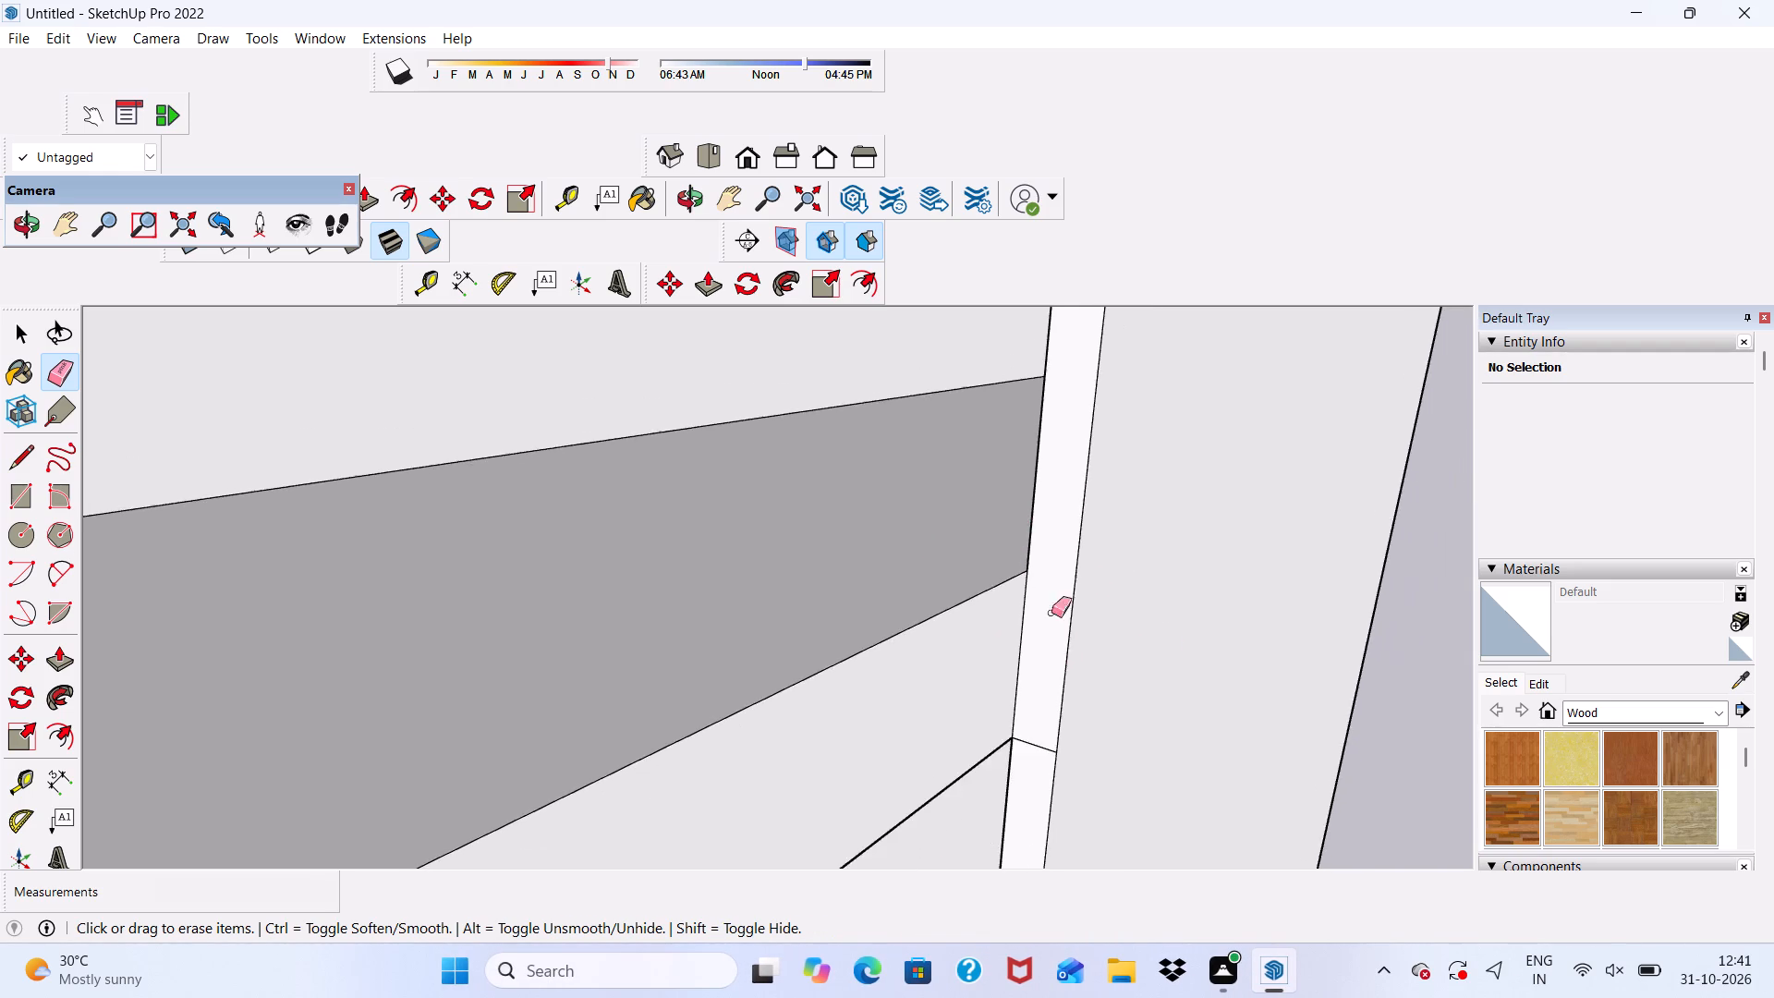
{"action": "scroll", "coordinate": [1058, 658], "scroll_direction": "up", "scroll_amount": 8}
{"action": "left_click_drag", "start_coordinate": [990, 747], "coordinate": [990, 800]}
{"action": "scroll", "coordinate": [946, 639], "scroll_direction": "down", "scroll_amount": 18}
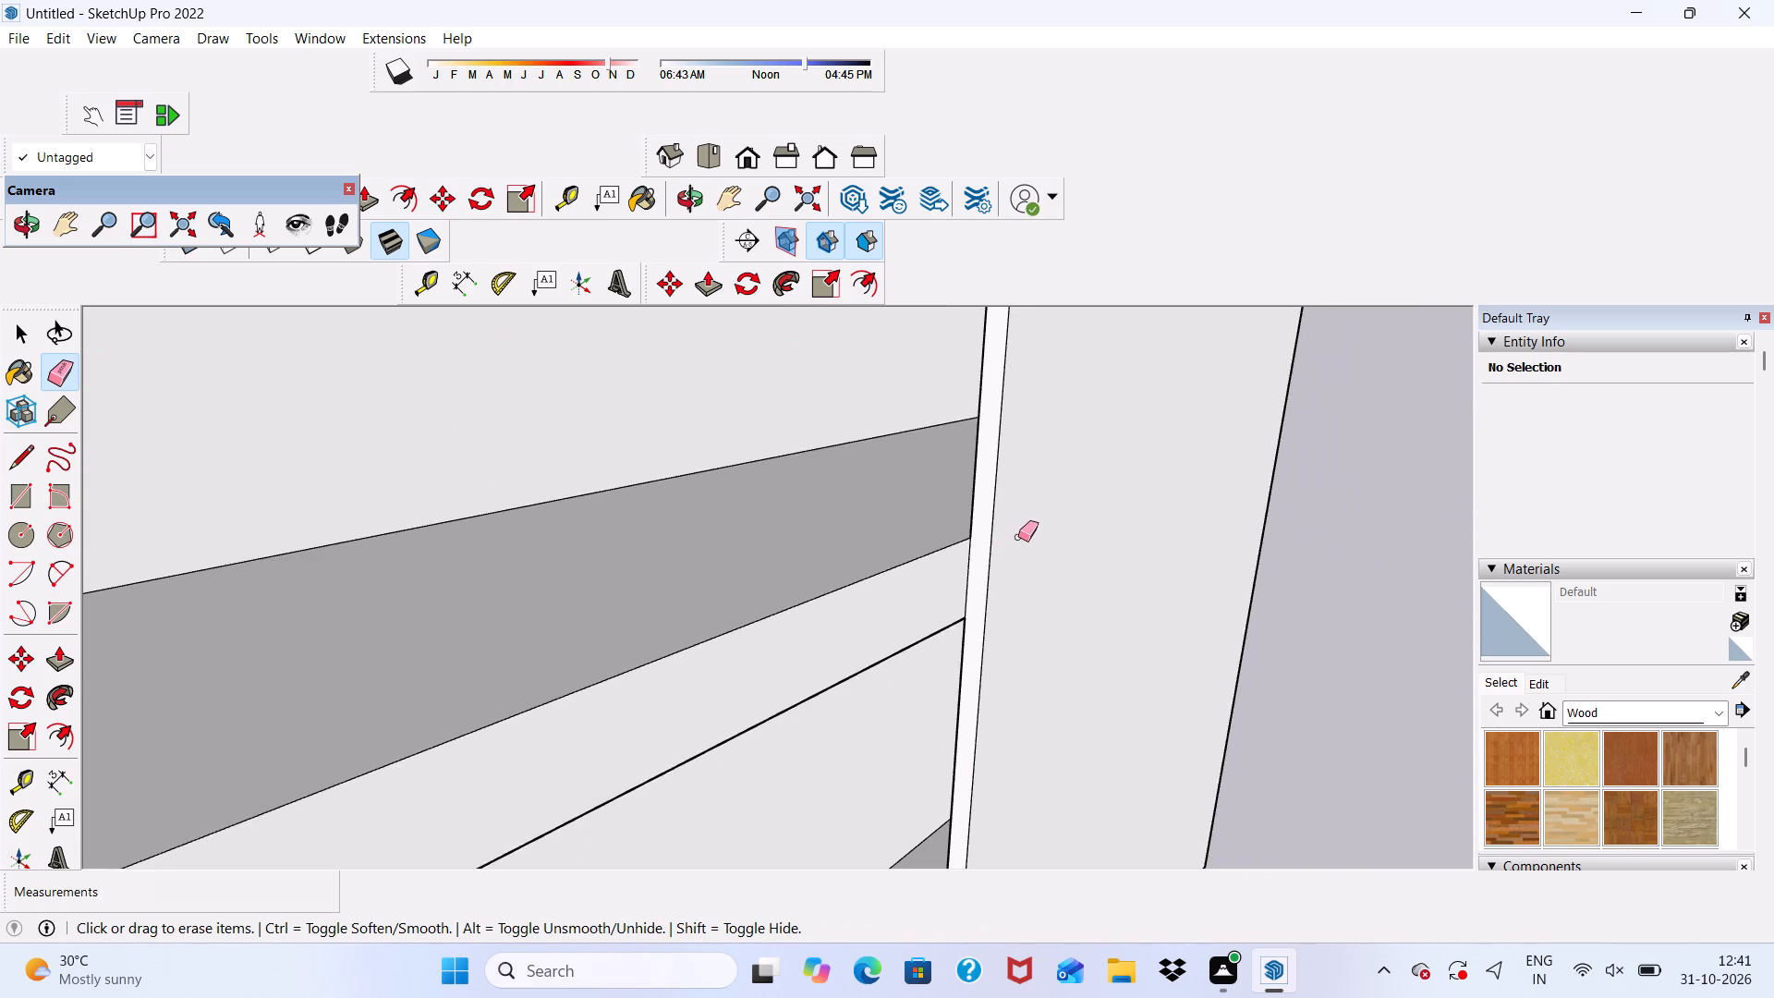
Examine the panel's left side edge and its joints with the ledges from several angles.
{"action": "scroll", "coordinate": [1018, 537], "scroll_direction": "down", "scroll_amount": 6}
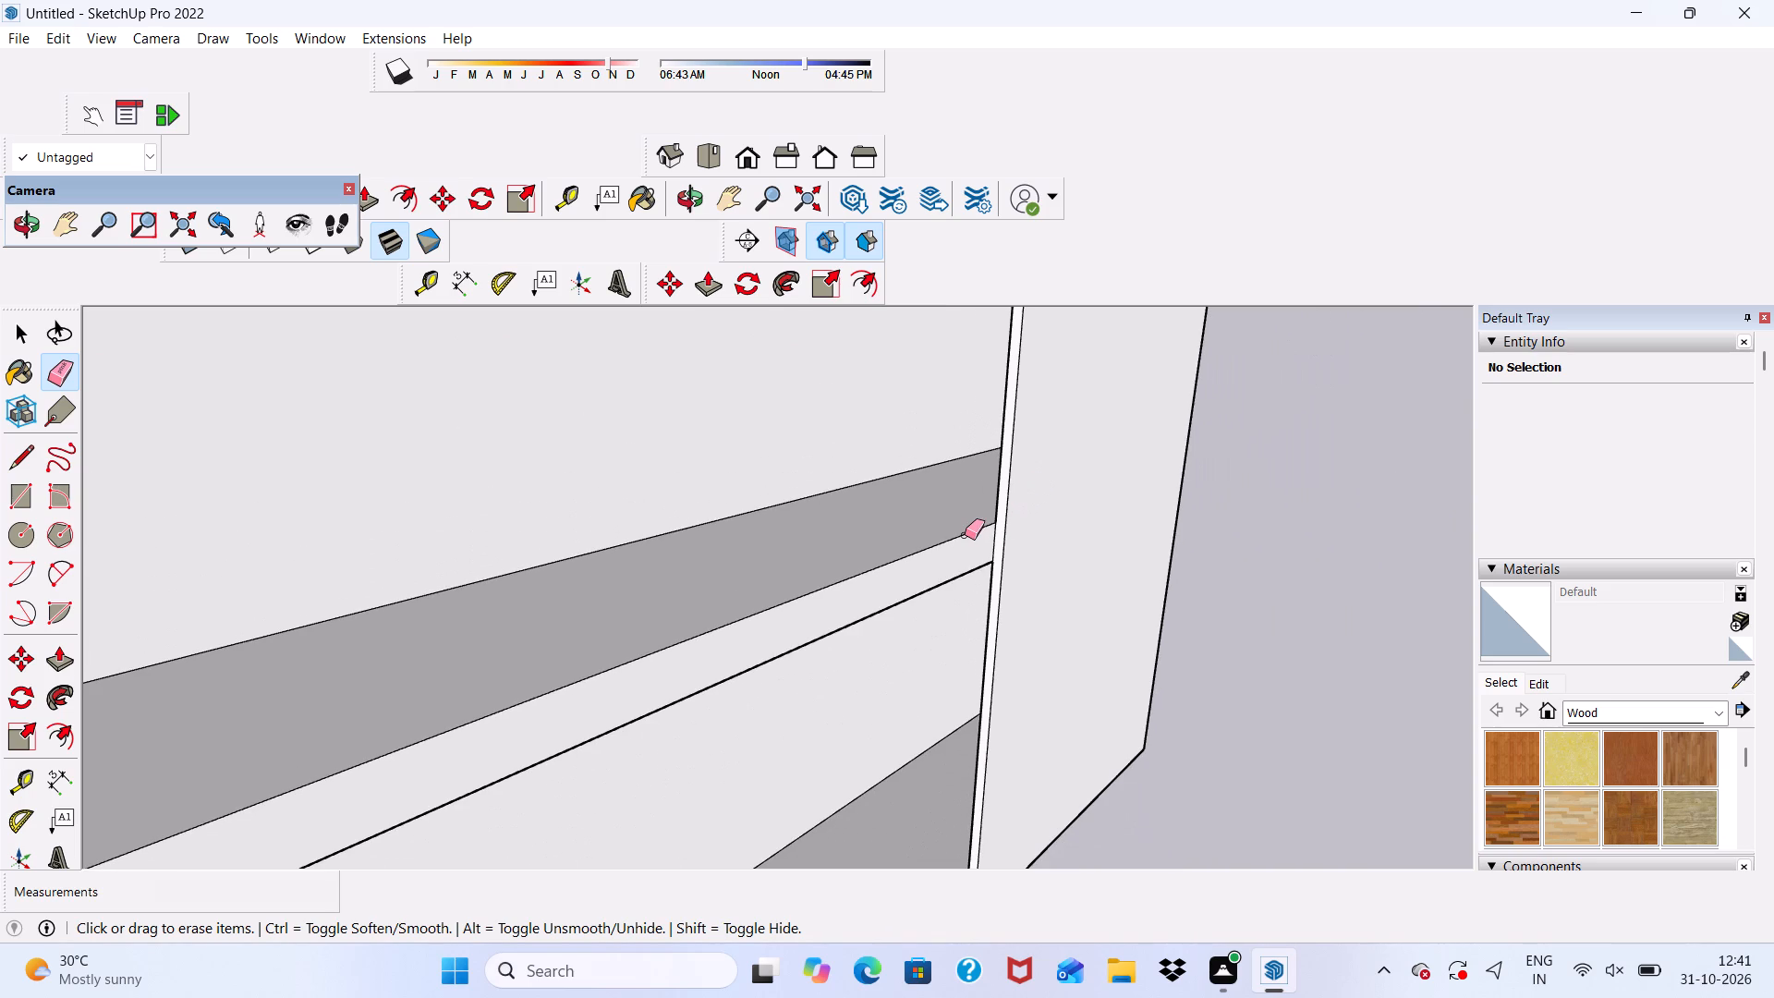
{"action": "scroll", "coordinate": [958, 542], "scroll_direction": "down", "scroll_amount": 6}
{"action": "scroll", "coordinate": [974, 525], "scroll_direction": "up", "scroll_amount": 1}
{"action": "scroll", "coordinate": [974, 551], "scroll_direction": "down", "scroll_amount": 4}
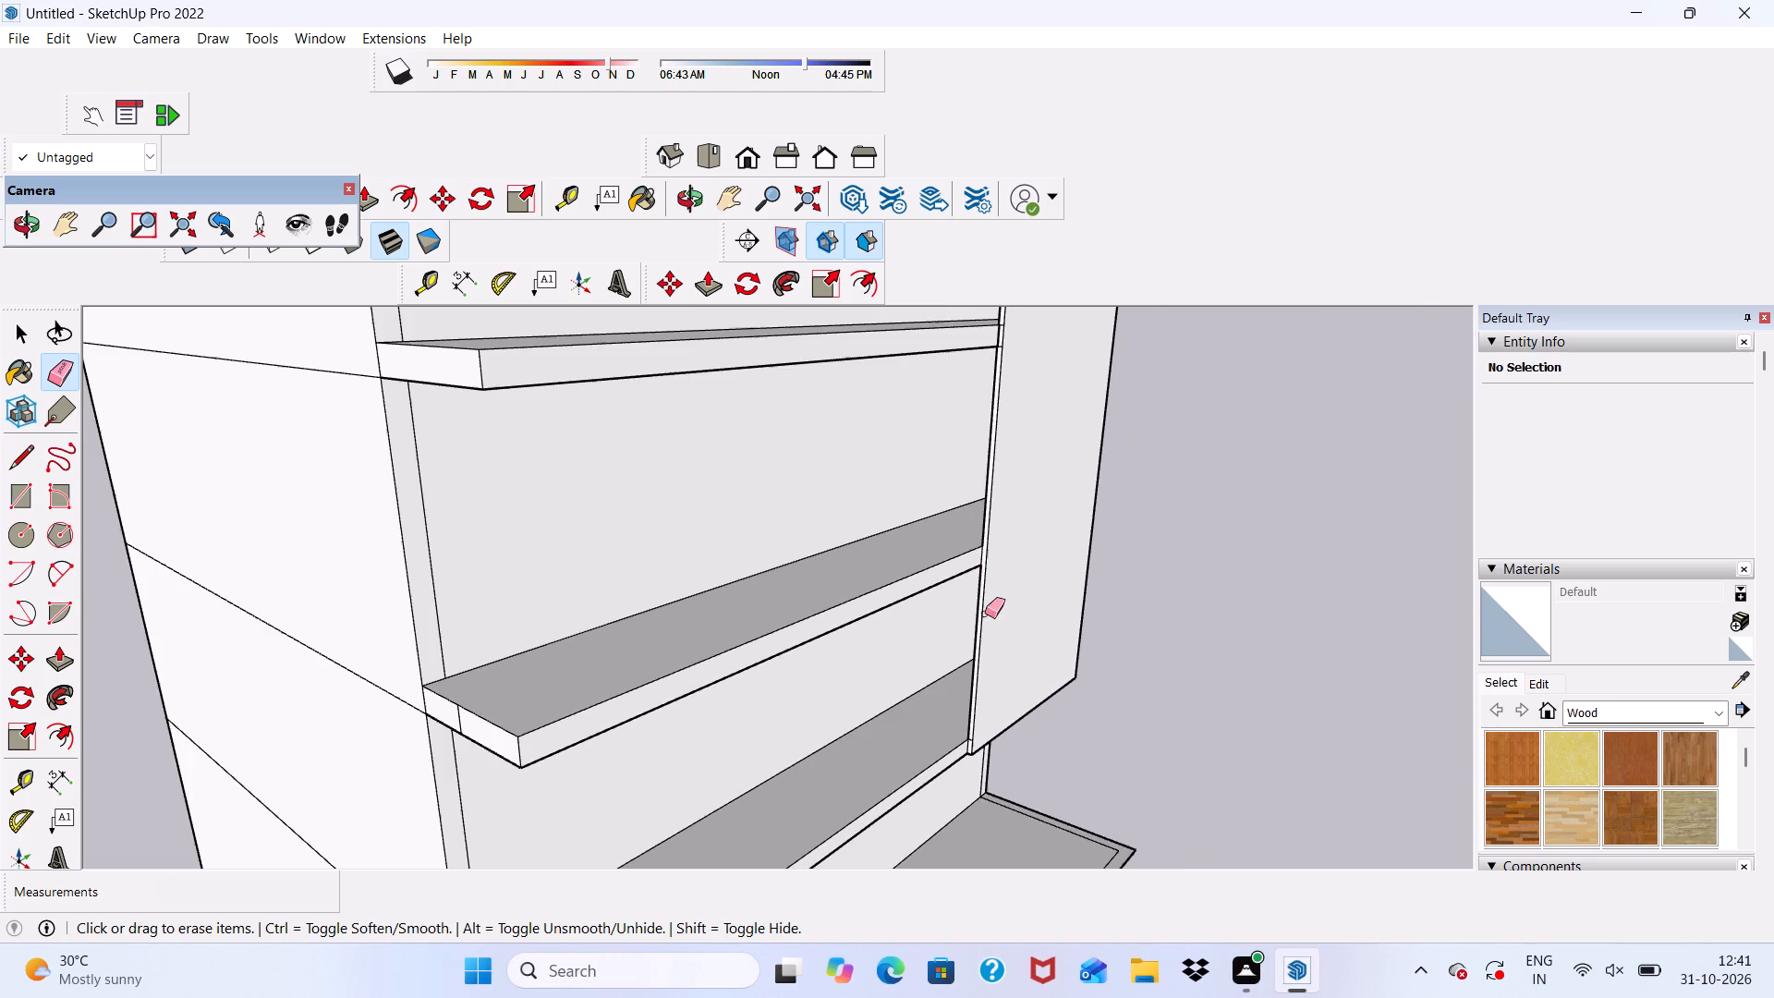
{"action": "middle_click_drag", "start_coordinate": [999, 633], "coordinate": [1088, 700]}
{"action": "scroll", "coordinate": [1007, 464], "scroll_direction": "up", "scroll_amount": 1}
{"action": "scroll", "coordinate": [1005, 486], "scroll_direction": "down", "scroll_amount": 1}
{"action": "middle_click_drag", "start_coordinate": [1007, 499], "coordinate": [1007, 504]}
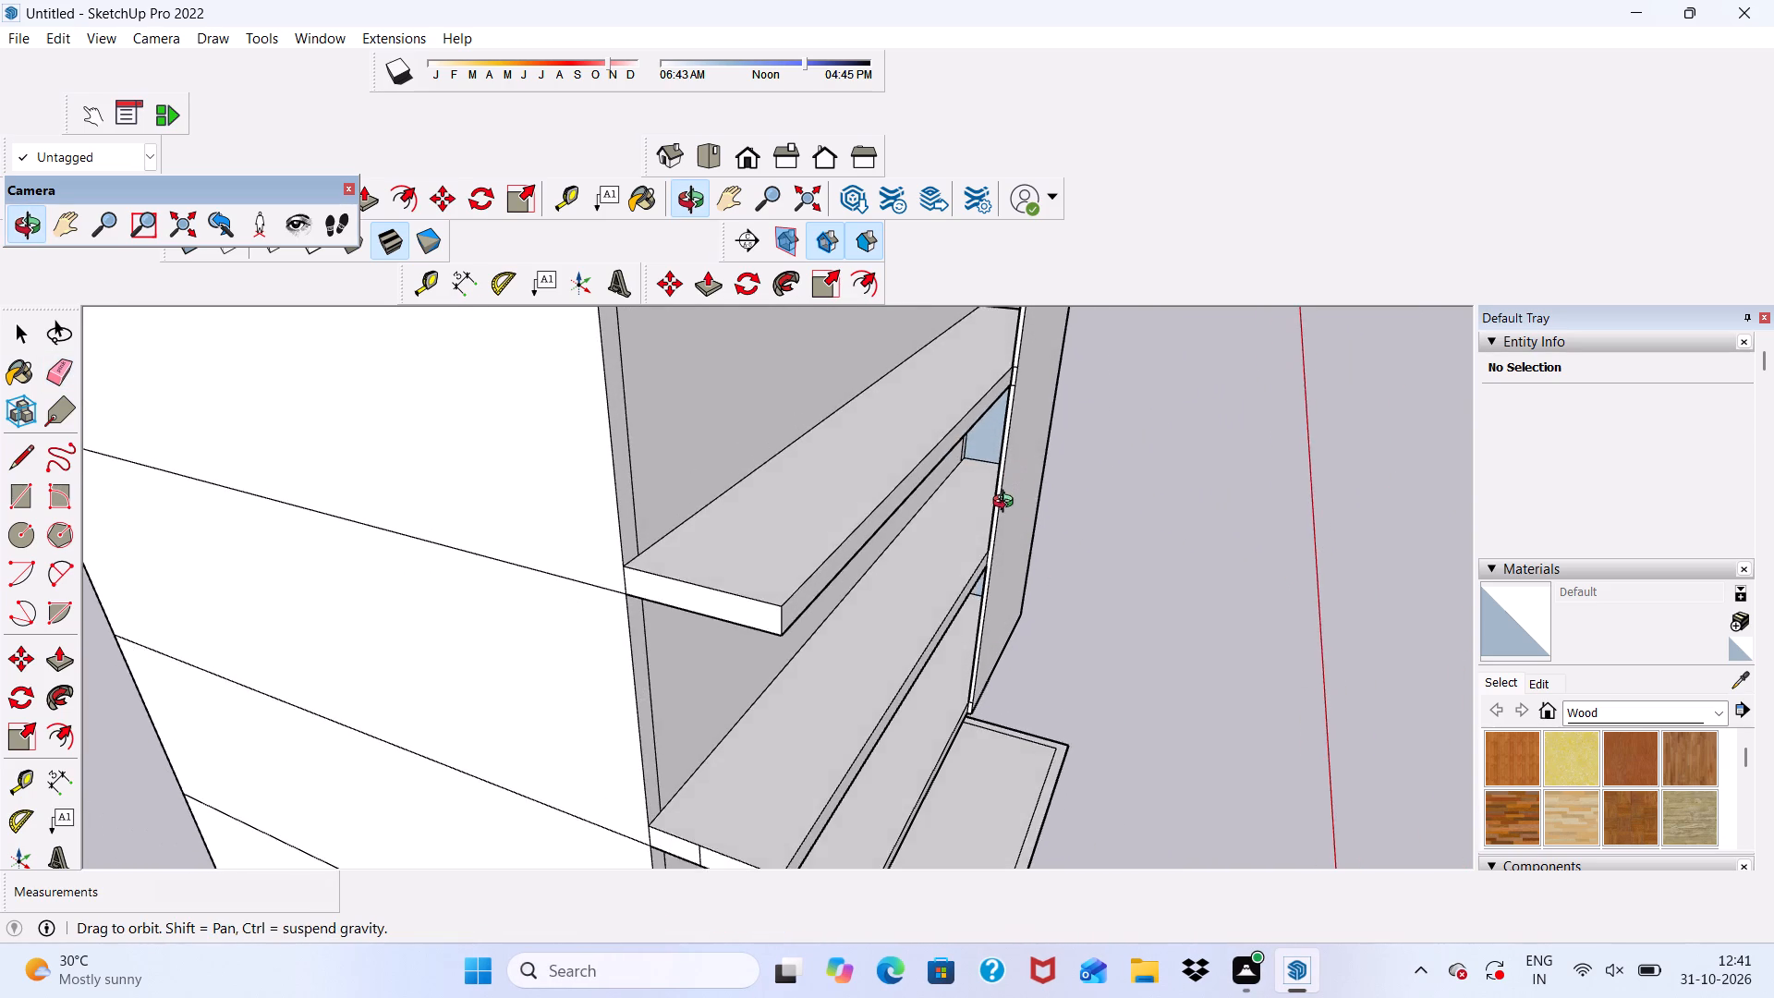
{"action": "middle_click_drag", "start_coordinate": [1007, 504], "coordinate": [736, 456]}
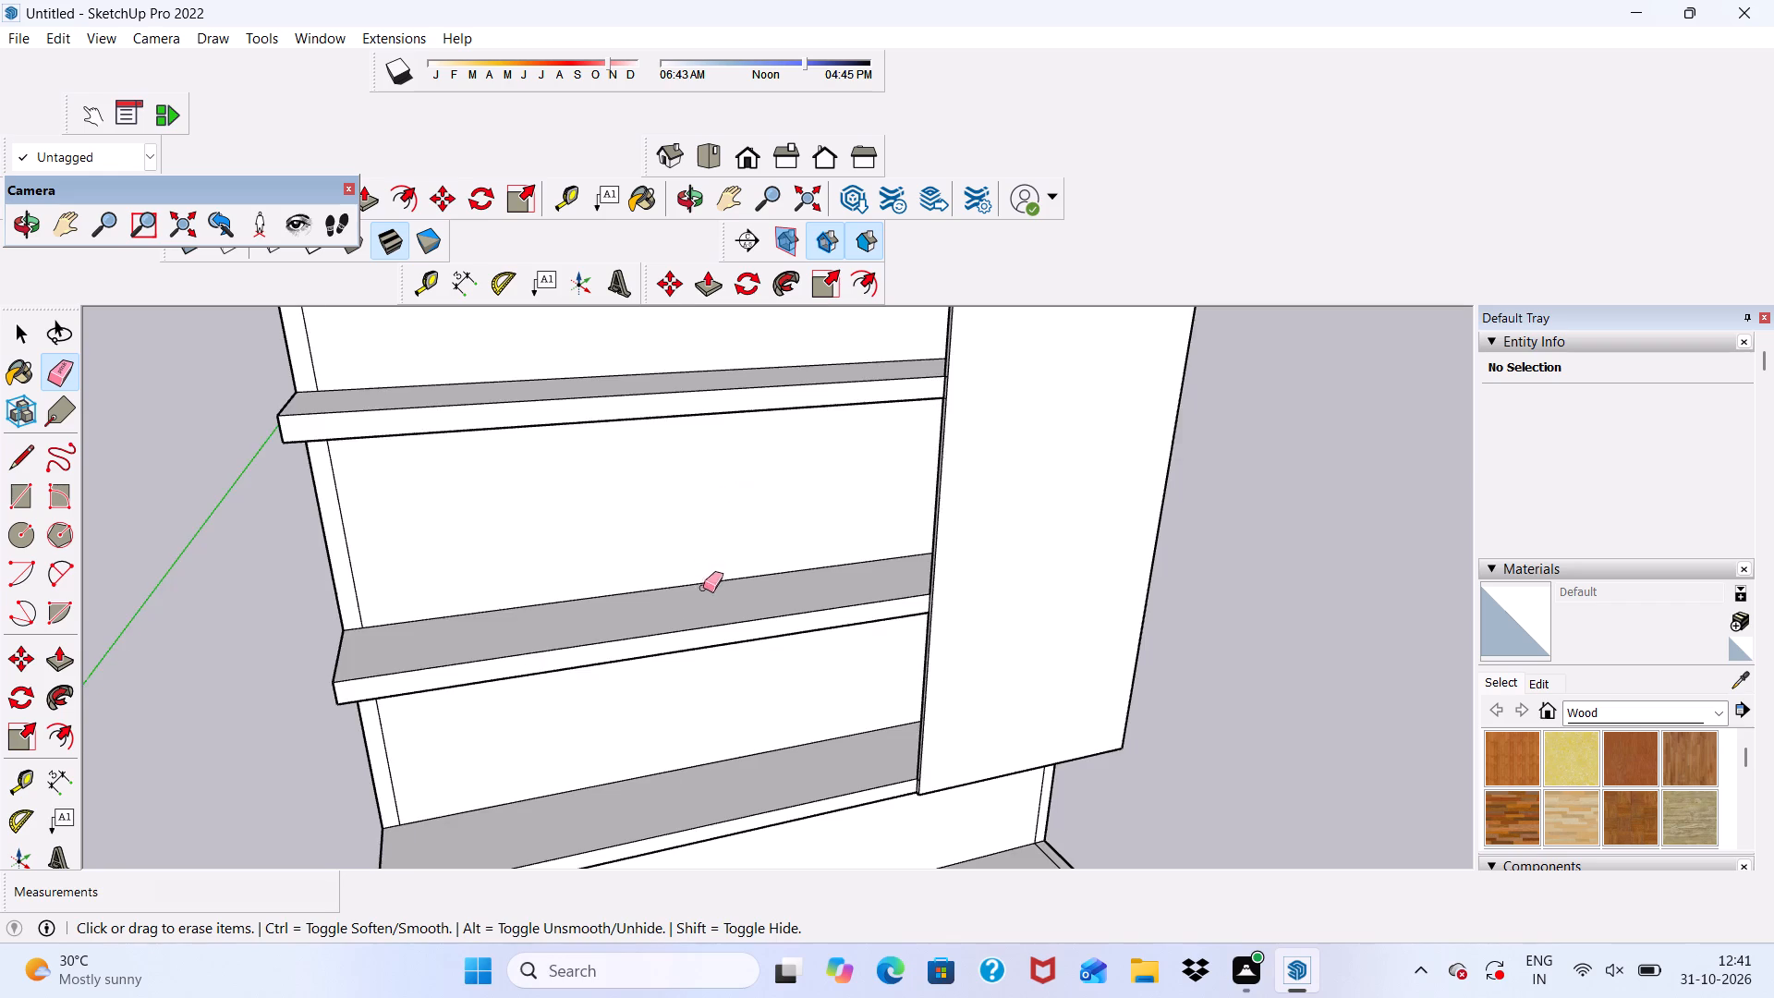
Erase the short horizontal and vertical seam lines in the narrow strip on the building's right side wall behind the projecting panel.
{"action": "scroll", "coordinate": [703, 590], "scroll_direction": "down", "scroll_amount": 2}
{"action": "middle_click_drag", "start_coordinate": [824, 566], "coordinate": [399, 462]}
{"action": "scroll", "coordinate": [966, 408], "scroll_direction": "up", "scroll_amount": 4}
{"action": "left_click_drag", "start_coordinate": [952, 344], "coordinate": [875, 452]}
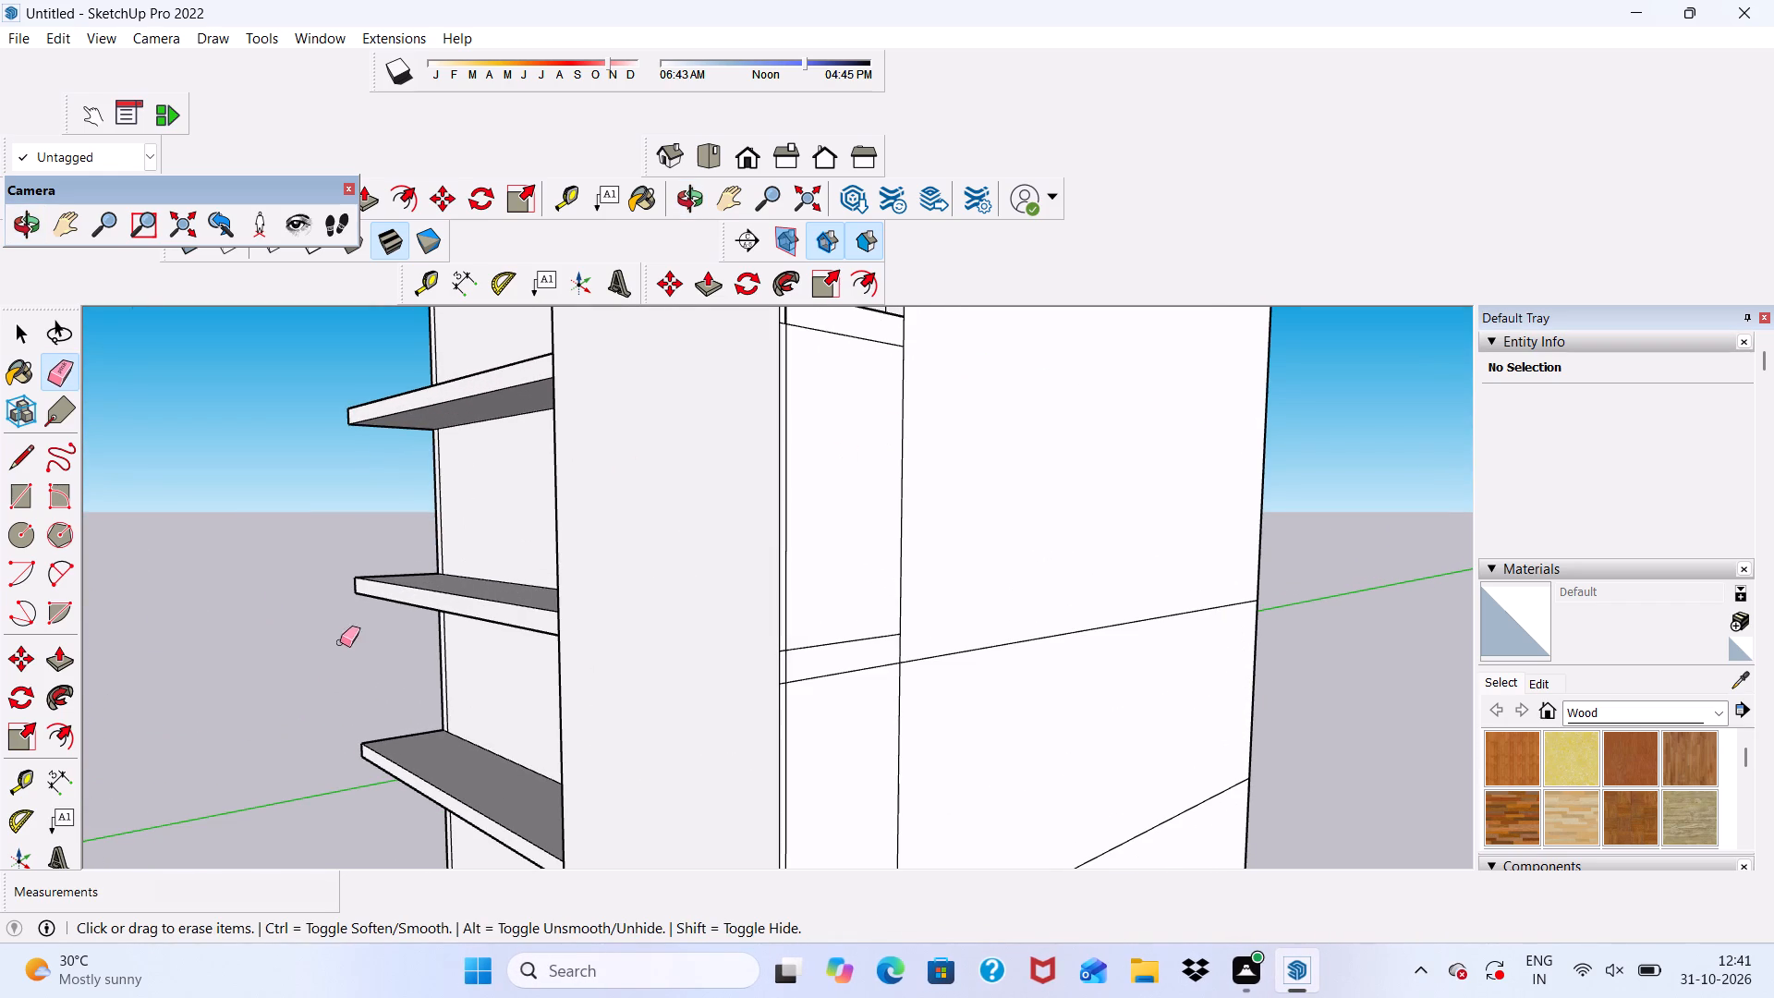
{"action": "scroll", "coordinate": [449, 541], "scroll_direction": "down", "scroll_amount": 11}
{"action": "scroll", "coordinate": [777, 469], "scroll_direction": "up", "scroll_amount": 13}
{"action": "left_click_drag", "start_coordinate": [723, 463], "coordinate": [716, 500]}
{"action": "scroll", "coordinate": [576, 469], "scroll_direction": "up", "scroll_amount": 17}
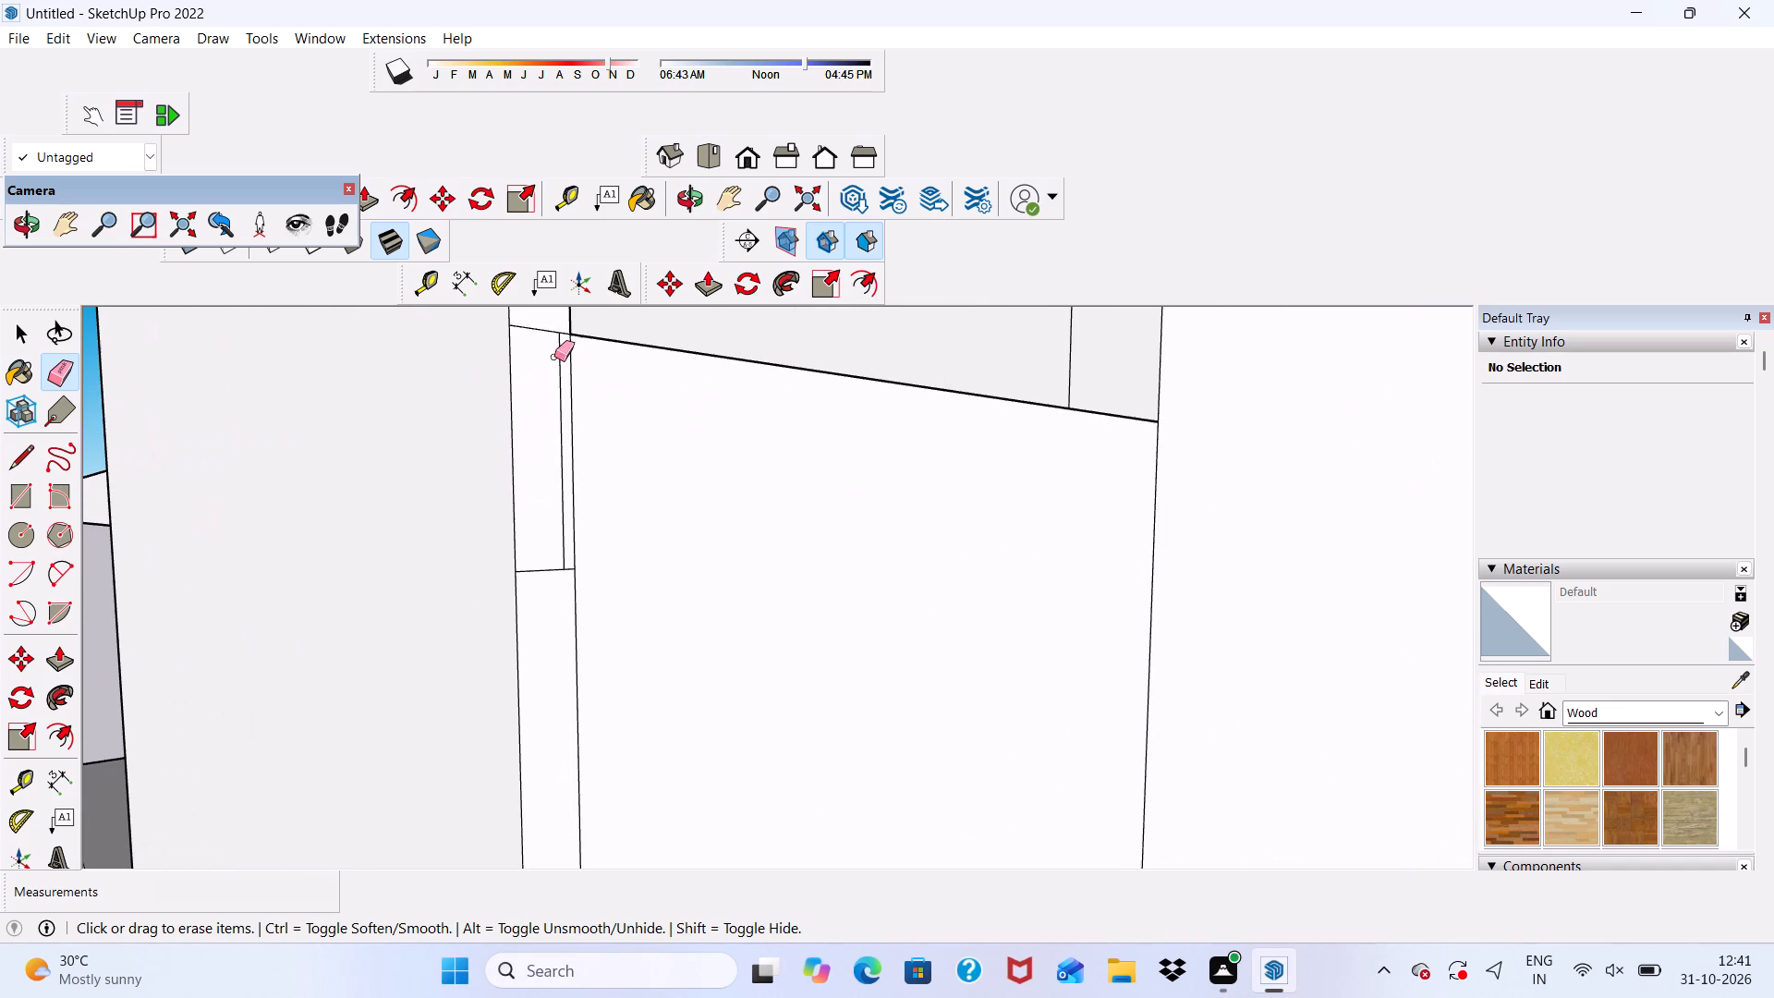
{"action": "left_click_drag", "start_coordinate": [533, 329], "coordinate": [541, 363]}
{"action": "left_click", "coordinate": [558, 396]}
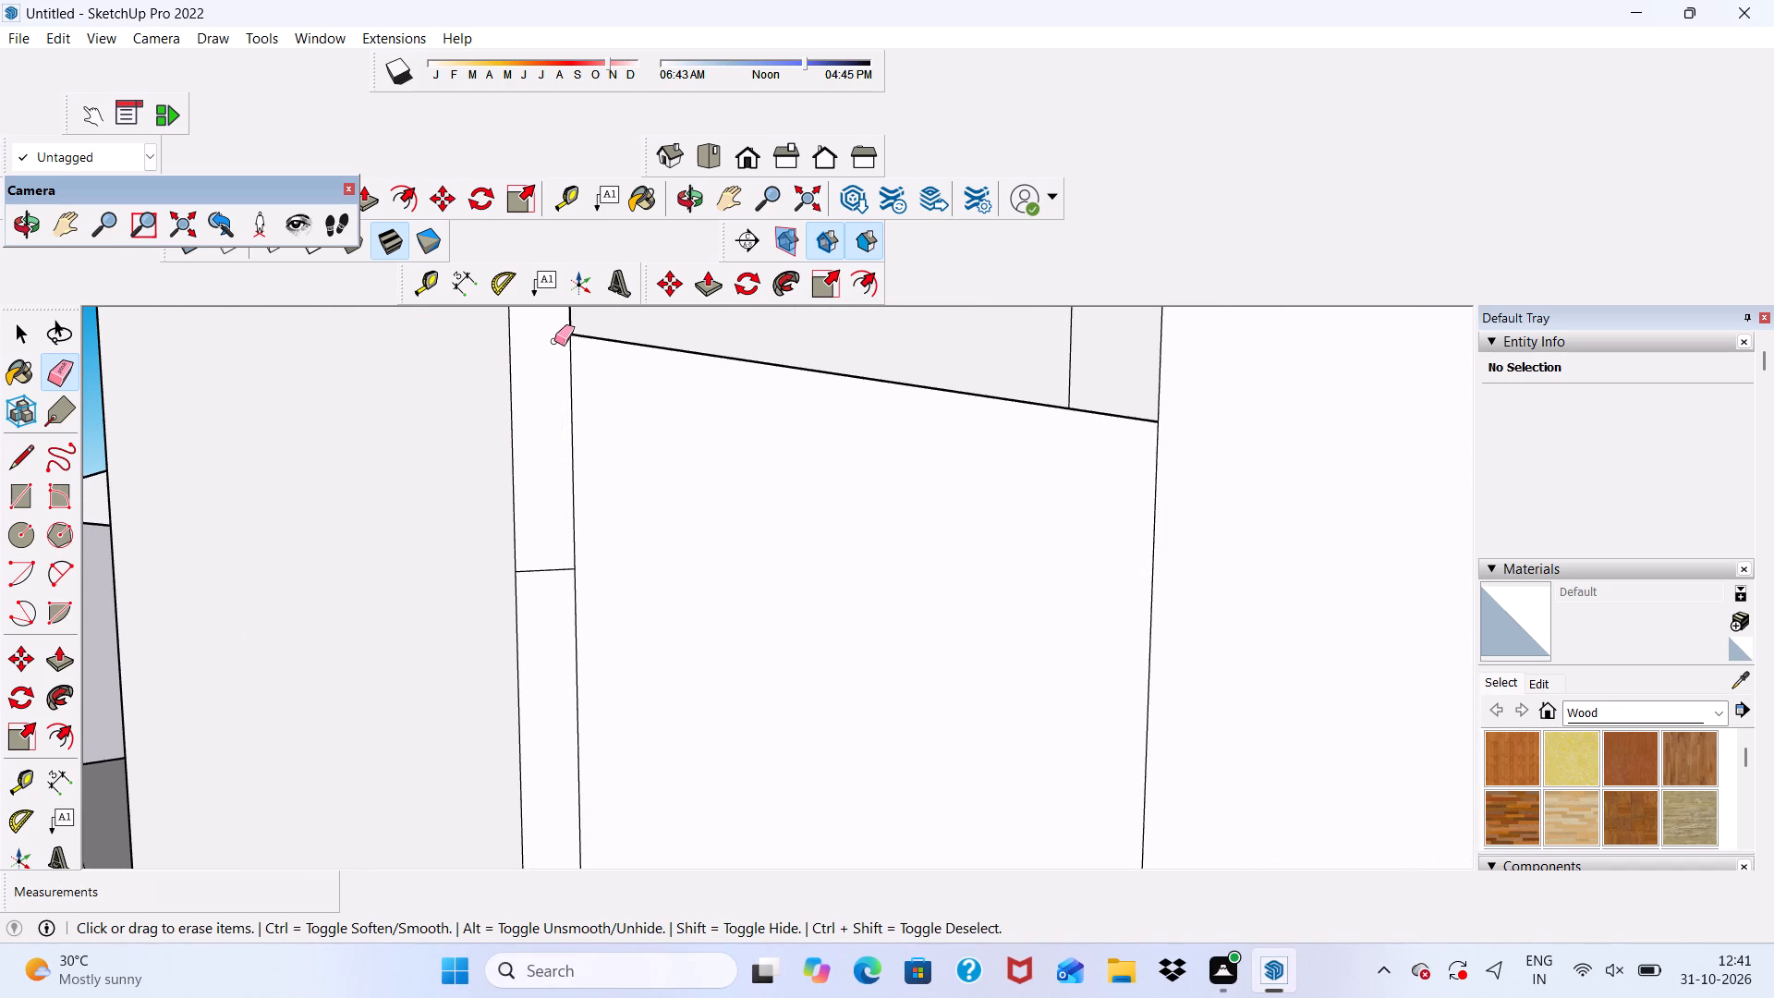
{"action": "left_click_drag", "start_coordinate": [554, 330], "coordinate": [560, 338]}
{"action": "left_click_drag", "start_coordinate": [549, 522], "coordinate": [548, 554]}
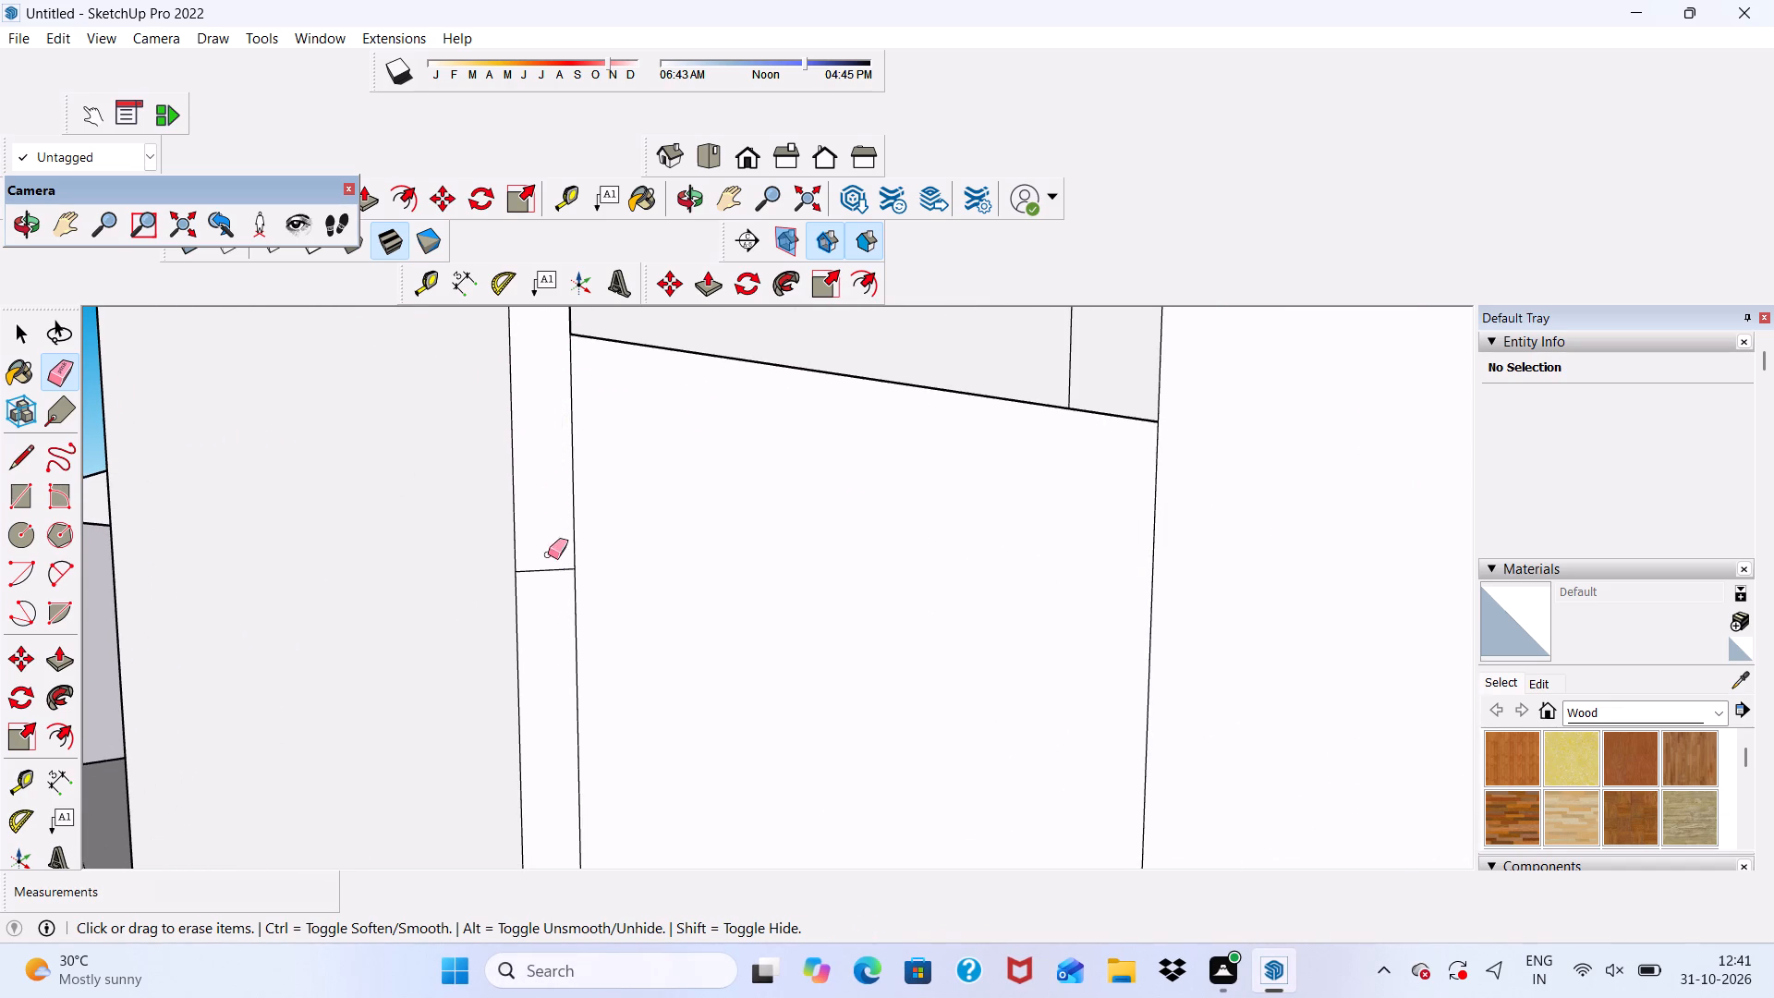
{"action": "left_click_drag", "start_coordinate": [548, 554], "coordinate": [543, 570]}
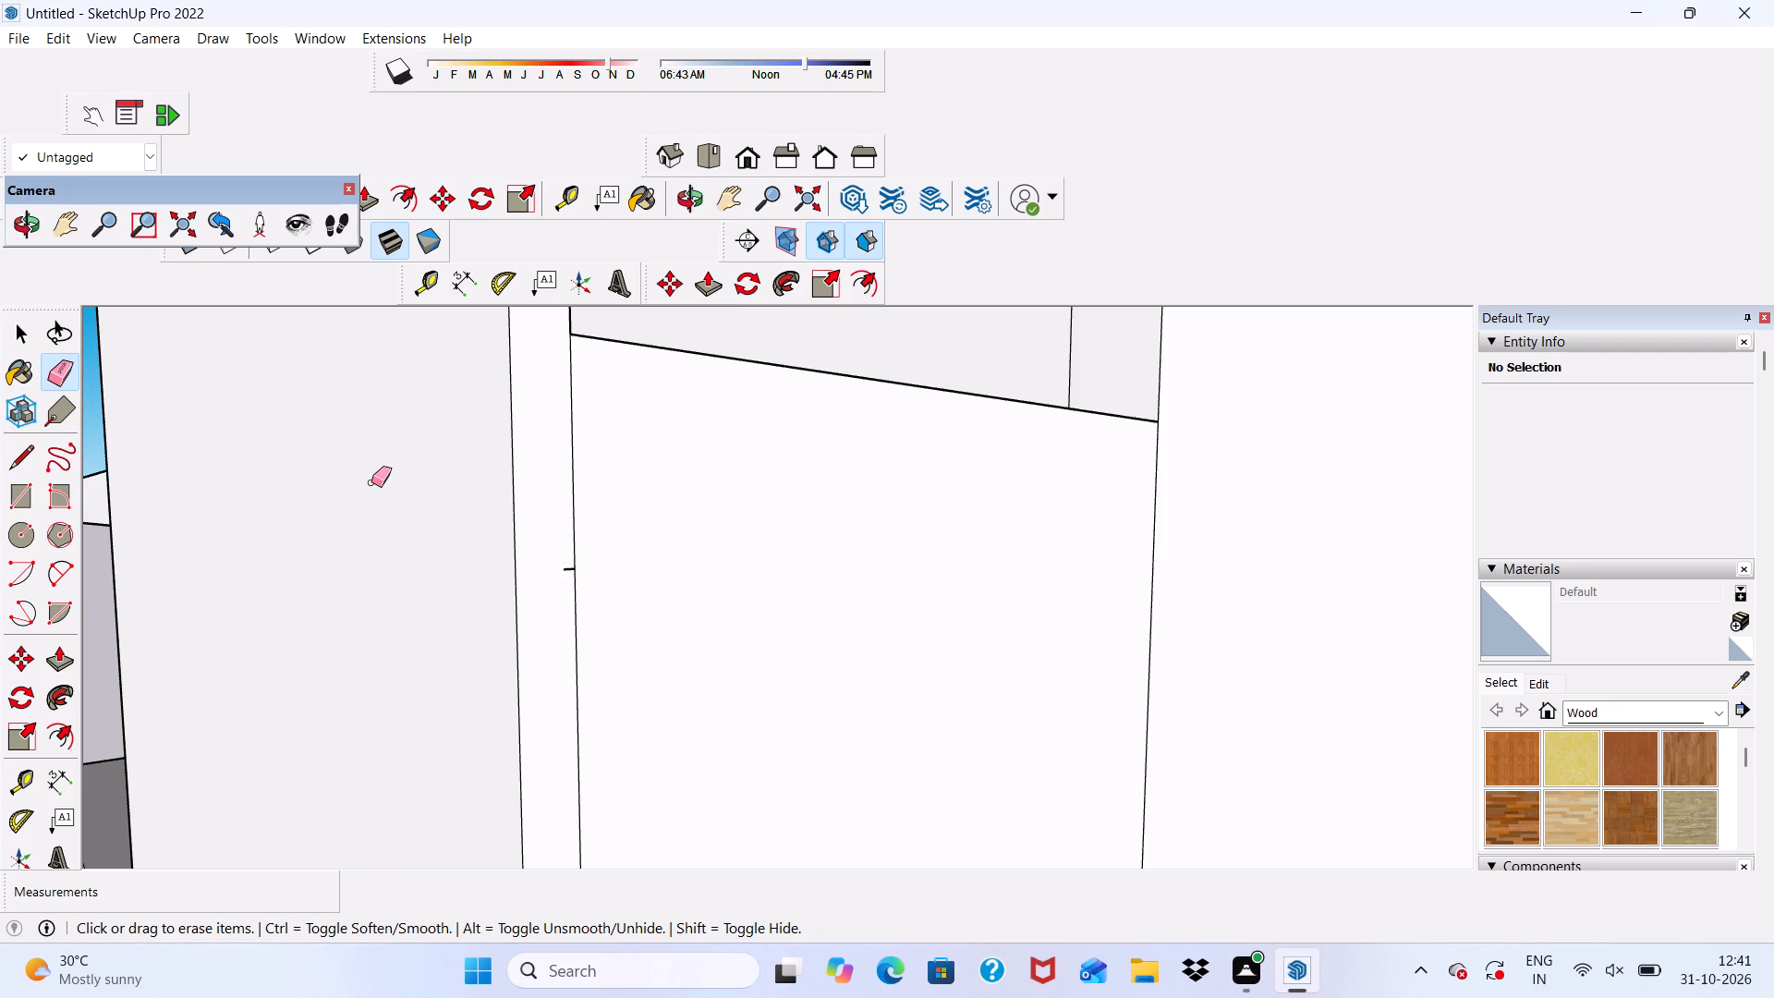
{"action": "scroll", "coordinate": [373, 514], "scroll_direction": "down", "scroll_amount": 2}
{"action": "scroll", "coordinate": [490, 563], "scroll_direction": "up", "scroll_amount": 6}
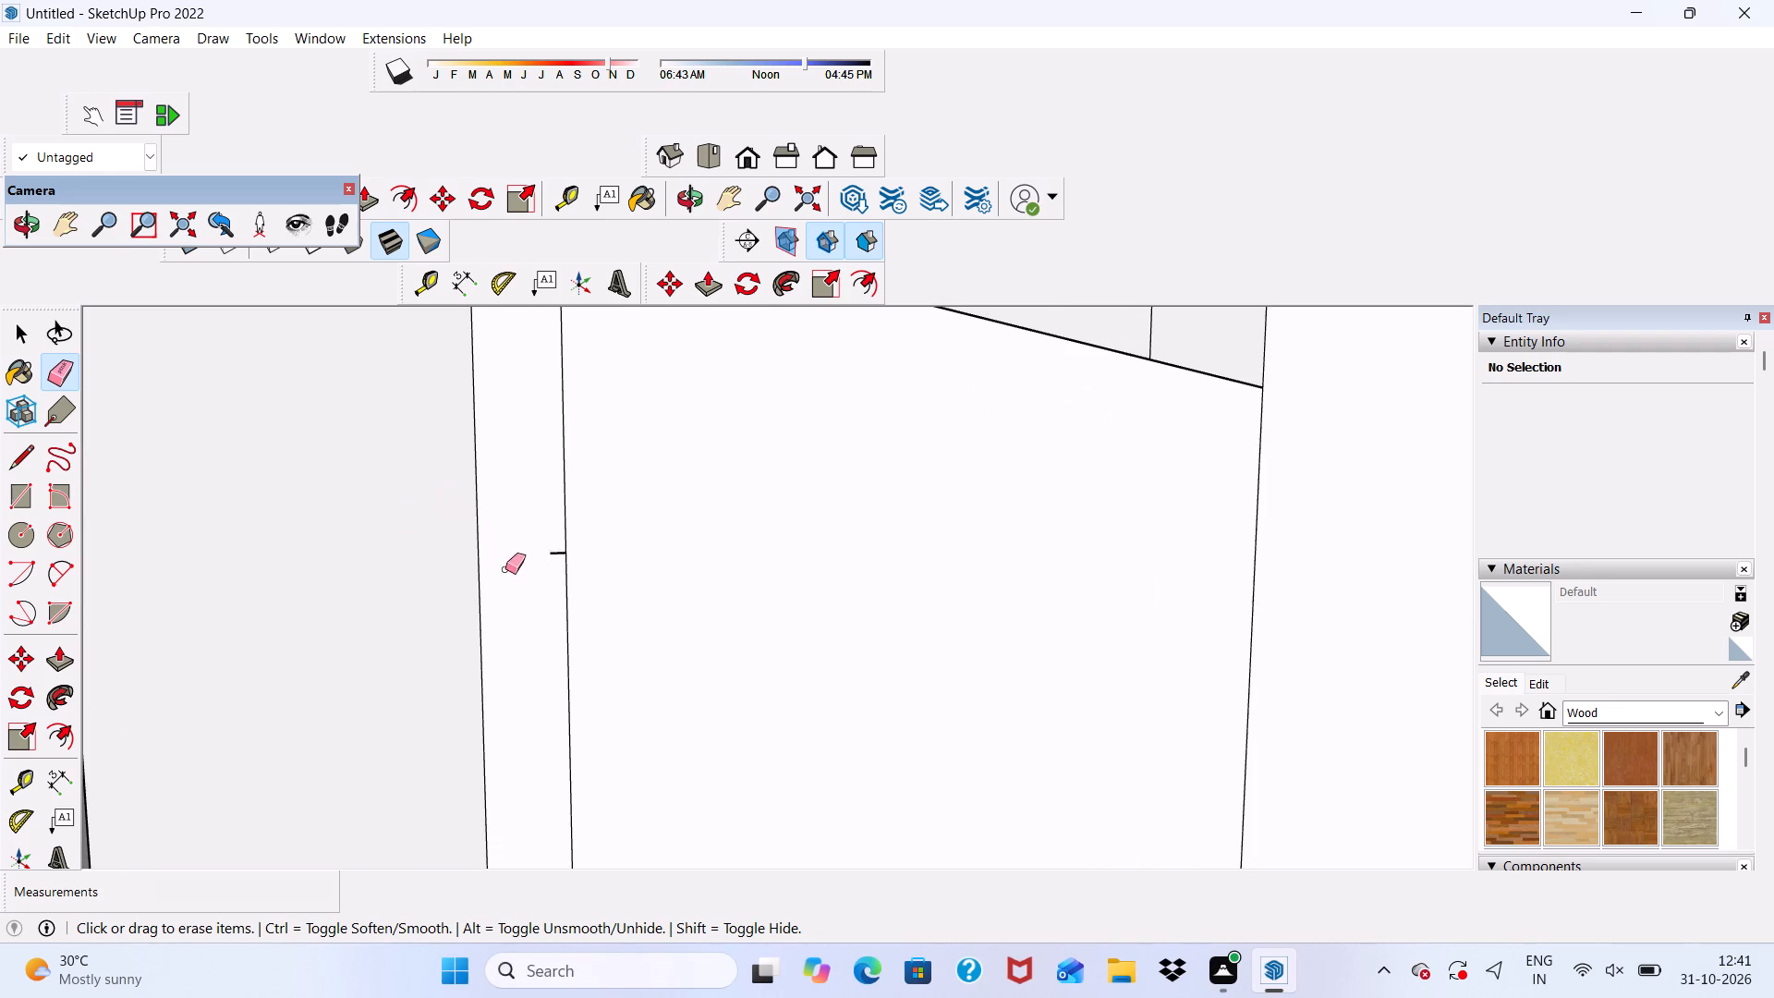
{"action": "left_click_drag", "start_coordinate": [550, 554], "coordinate": [555, 567]}
Erase the vertical seam line running down the side wall below the upper opening.
{"action": "scroll", "coordinate": [581, 540], "scroll_direction": "down", "scroll_amount": 11}
{"action": "middle_click_drag", "start_coordinate": [804, 465], "coordinate": [589, 542]}
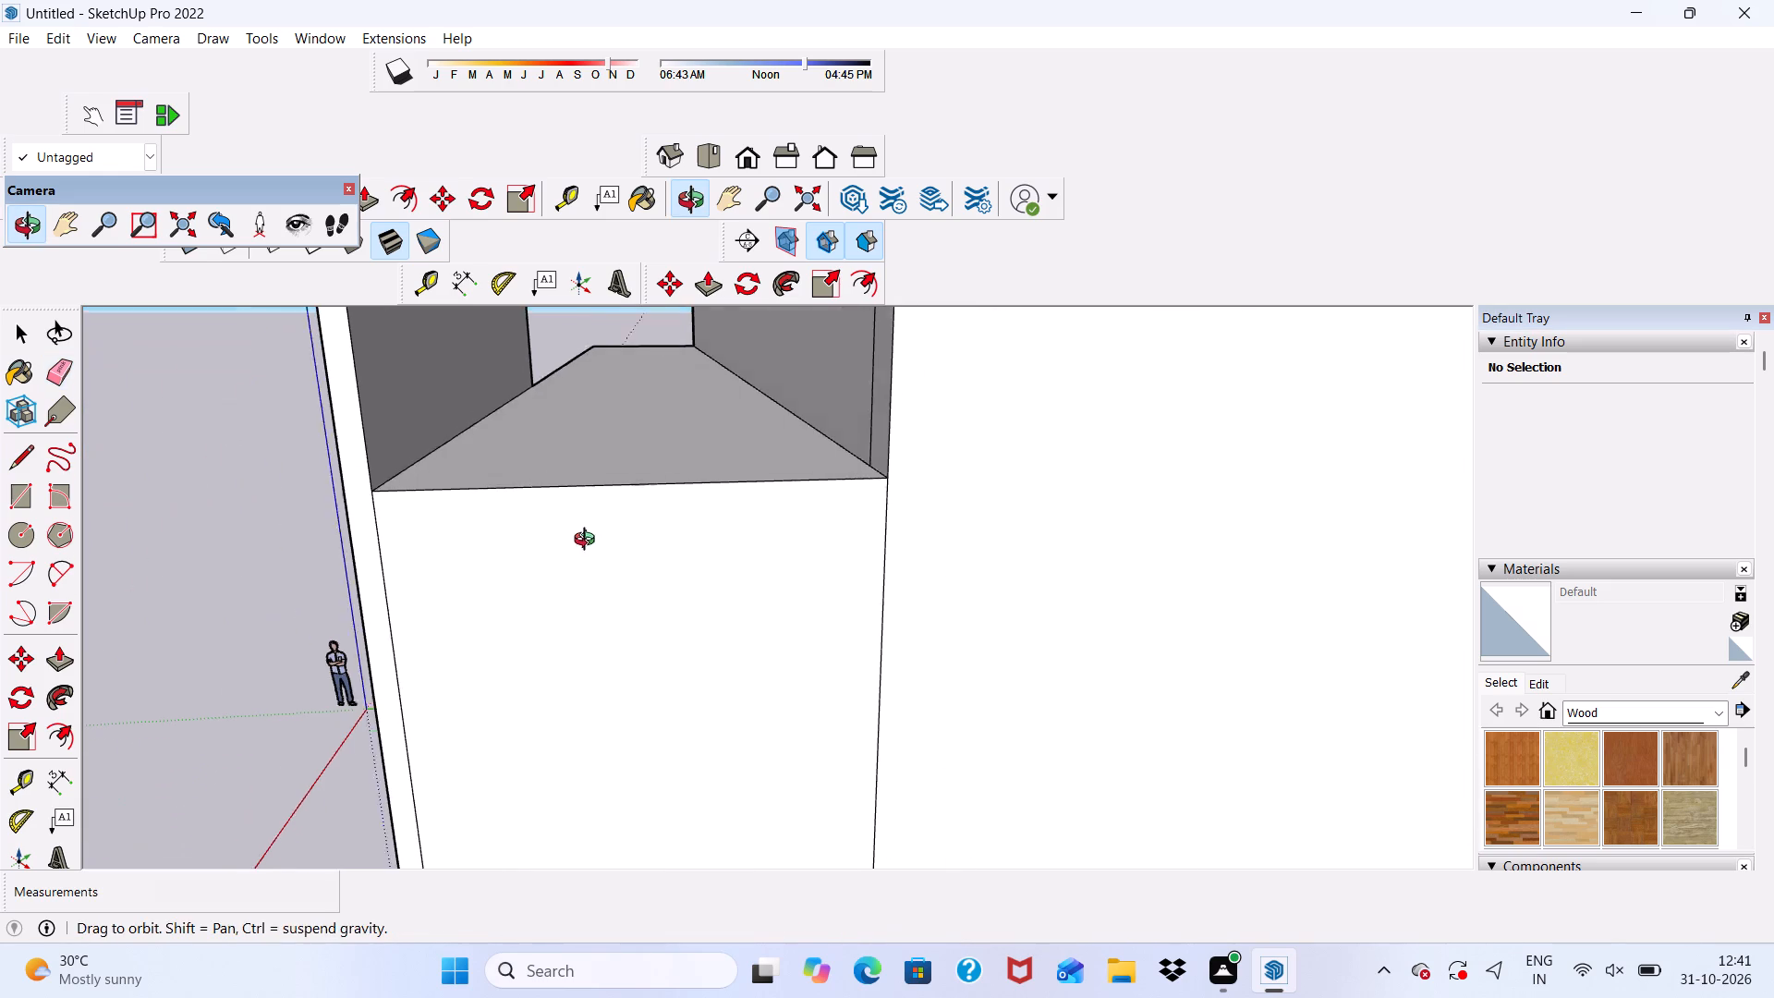
{"action": "middle_click_drag", "start_coordinate": [589, 542], "coordinate": [587, 540]}
{"action": "left_click_drag", "start_coordinate": [850, 602], "coordinate": [886, 652]}
{"action": "scroll", "coordinate": [830, 480], "scroll_direction": "down", "scroll_amount": 6}
{"action": "scroll", "coordinate": [848, 526], "scroll_direction": "up", "scroll_amount": 6}
{"action": "left_click_drag", "start_coordinate": [849, 519], "coordinate": [884, 499]}
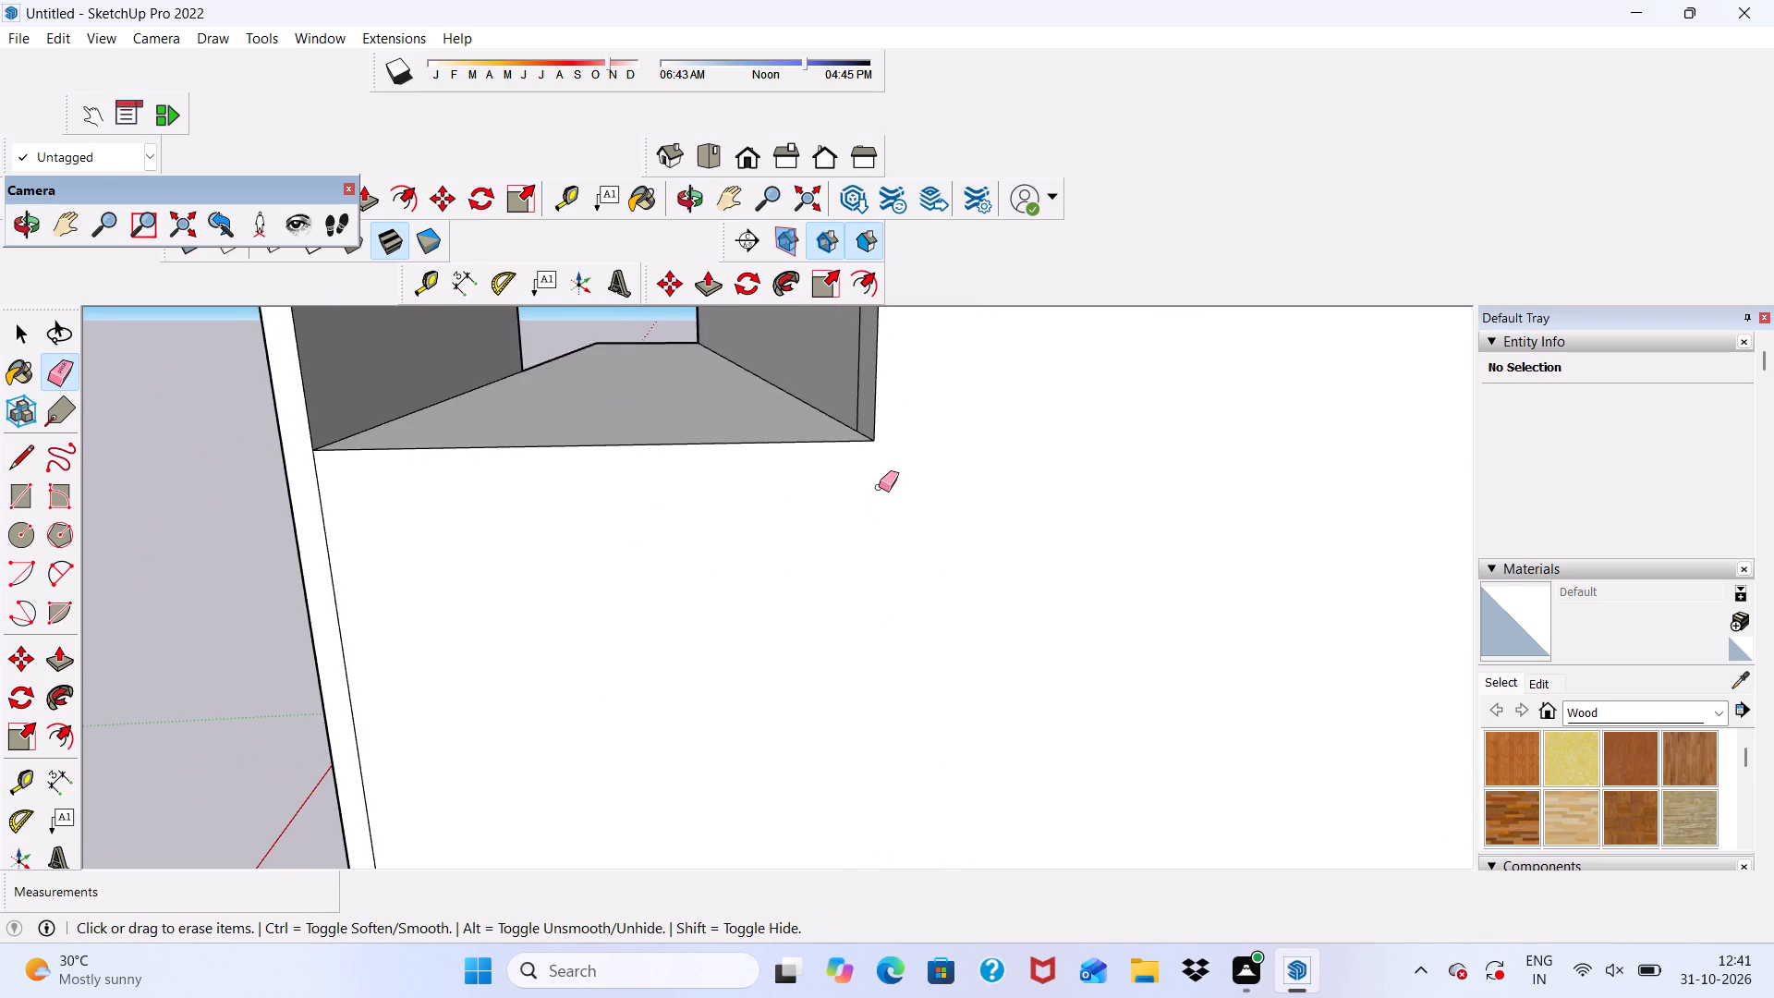
Erase the seam lines beside the panel's edge on the side wall, including the small rectangle and the vertical line above it.
{"action": "scroll", "coordinate": [879, 487], "scroll_direction": "down", "scroll_amount": 12}
{"action": "scroll", "coordinate": [814, 429], "scroll_direction": "down", "scroll_amount": 6}
{"action": "scroll", "coordinate": [840, 592], "scroll_direction": "up", "scroll_amount": 5}
{"action": "left_click_drag", "start_coordinate": [830, 609], "coordinate": [817, 664]}
{"action": "left_click_drag", "start_coordinate": [767, 616], "coordinate": [741, 697]}
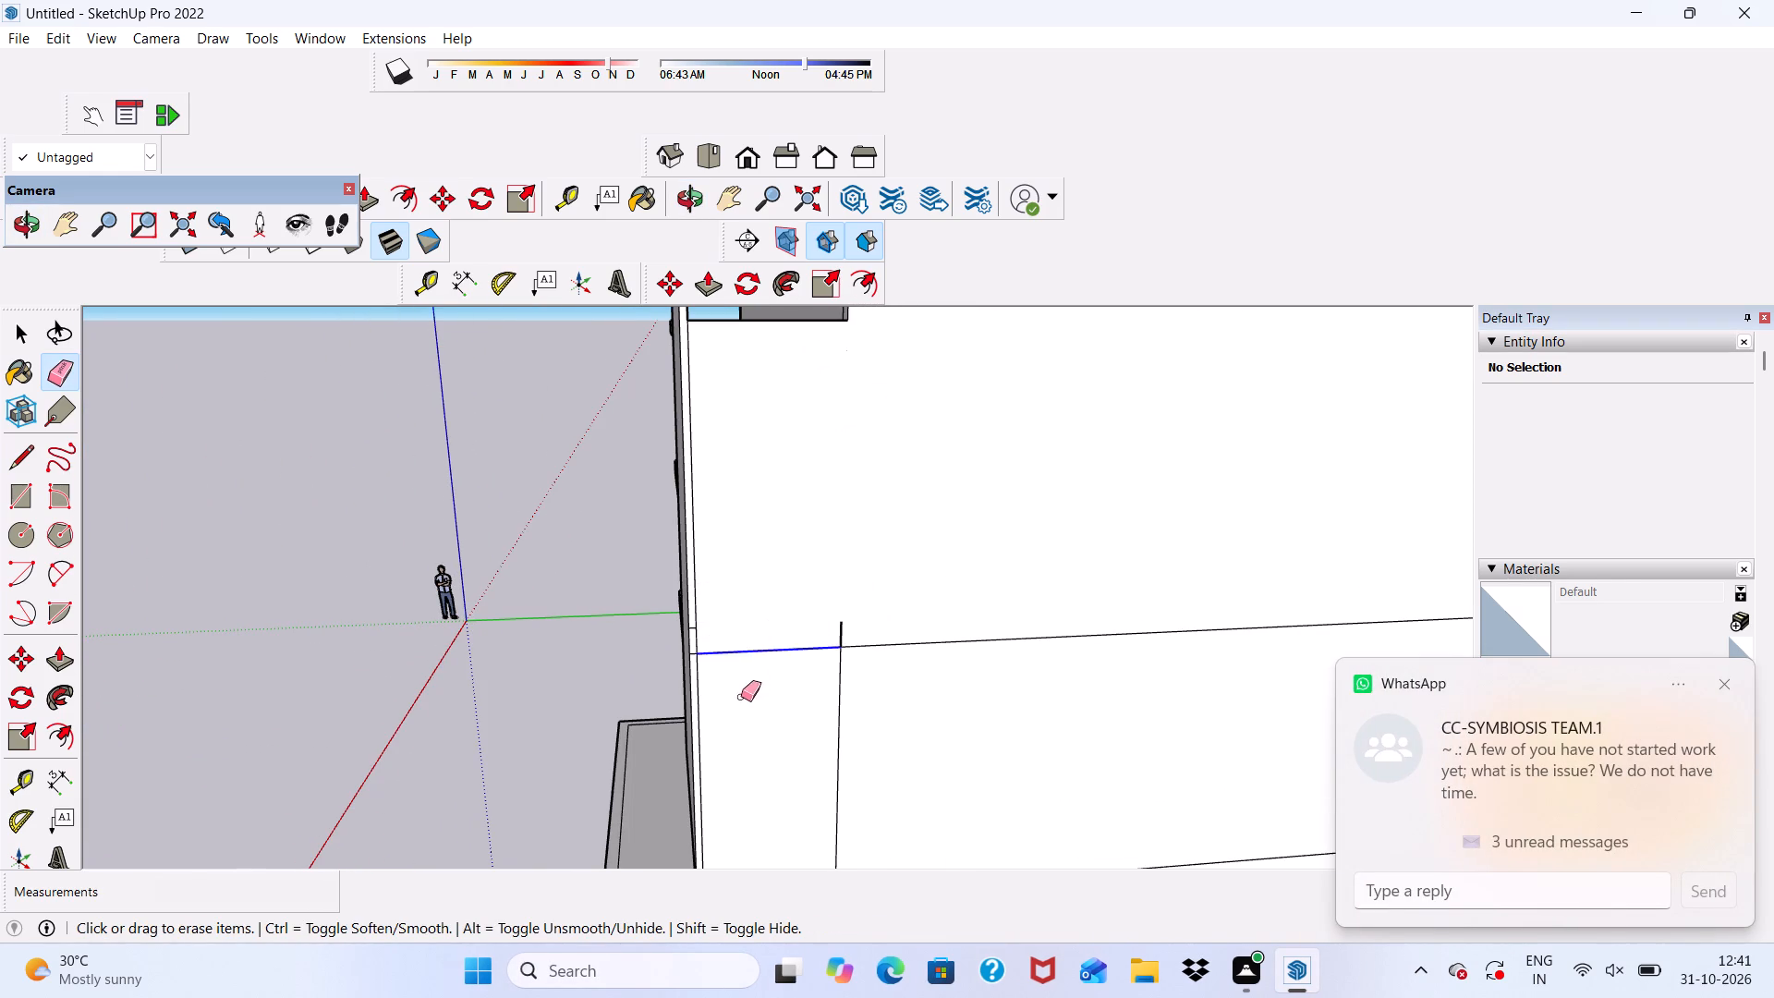
{"action": "left_click_drag", "start_coordinate": [741, 697], "coordinate": [739, 697]}
{"action": "scroll", "coordinate": [692, 636], "scroll_direction": "up", "scroll_amount": 11}
{"action": "left_click_drag", "start_coordinate": [691, 628], "coordinate": [702, 684]}
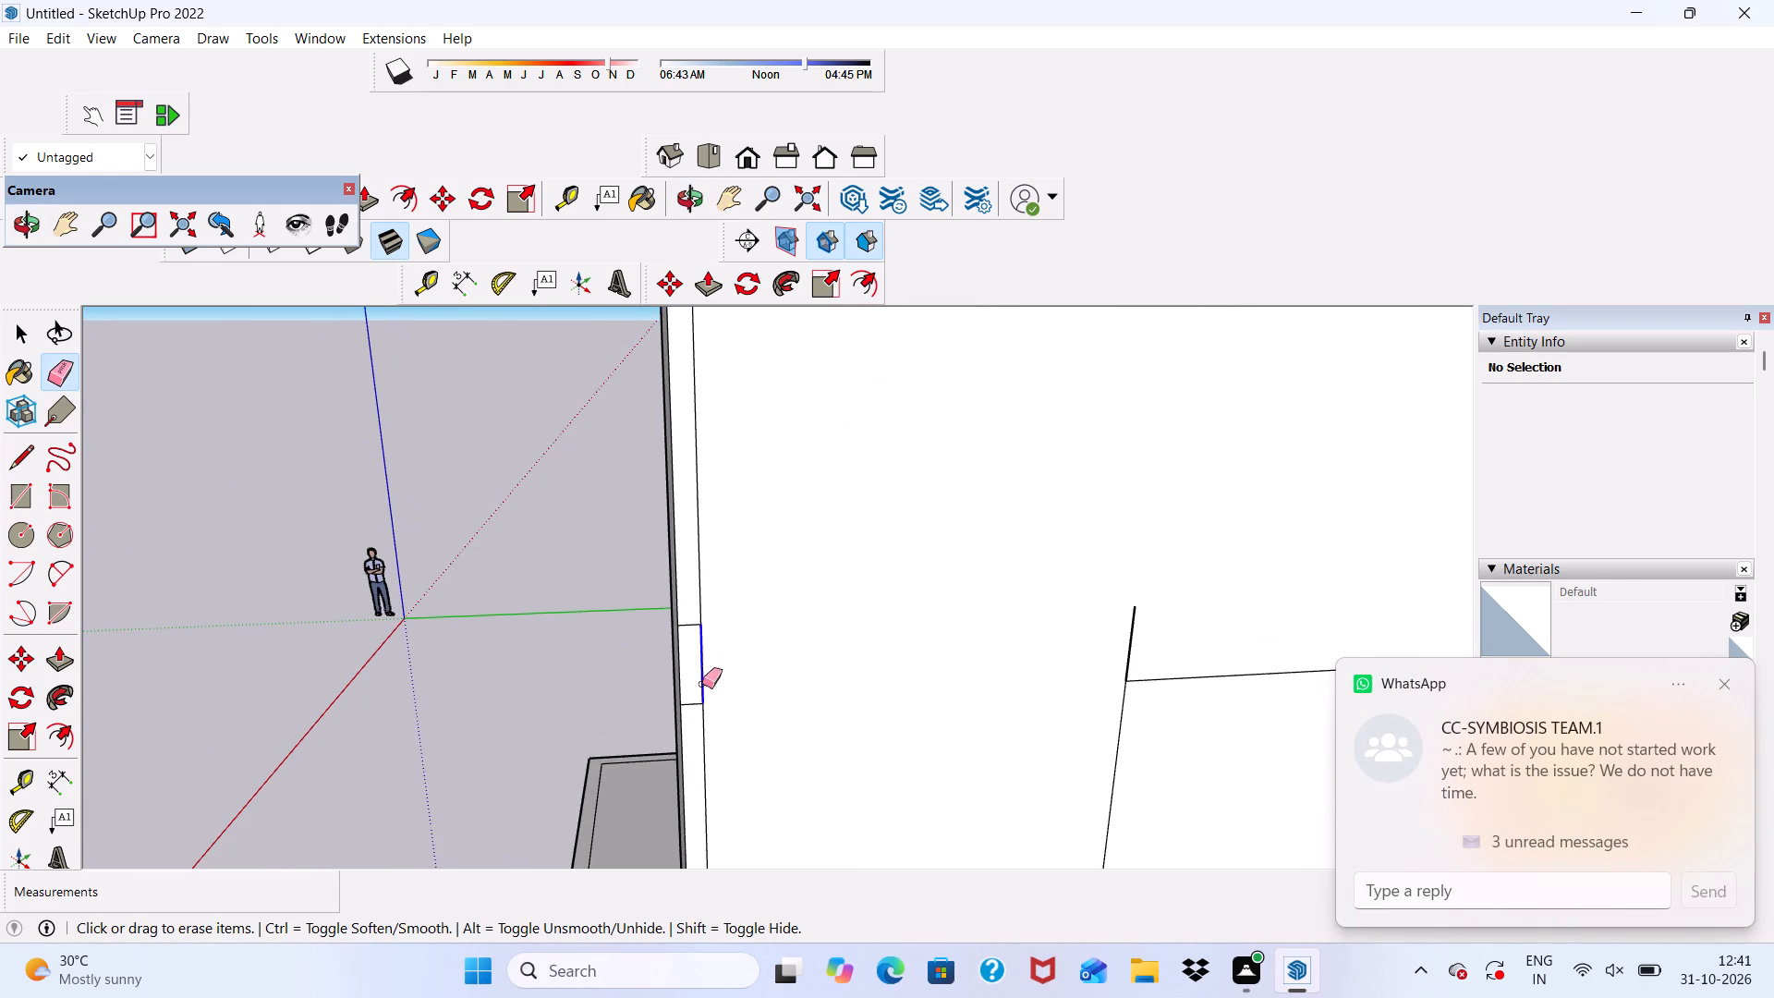
{"action": "left_click_drag", "start_coordinate": [702, 684], "coordinate": [703, 706]}
{"action": "left_click_drag", "start_coordinate": [687, 617], "coordinate": [689, 628]}
{"action": "left_click", "coordinate": [695, 605]}
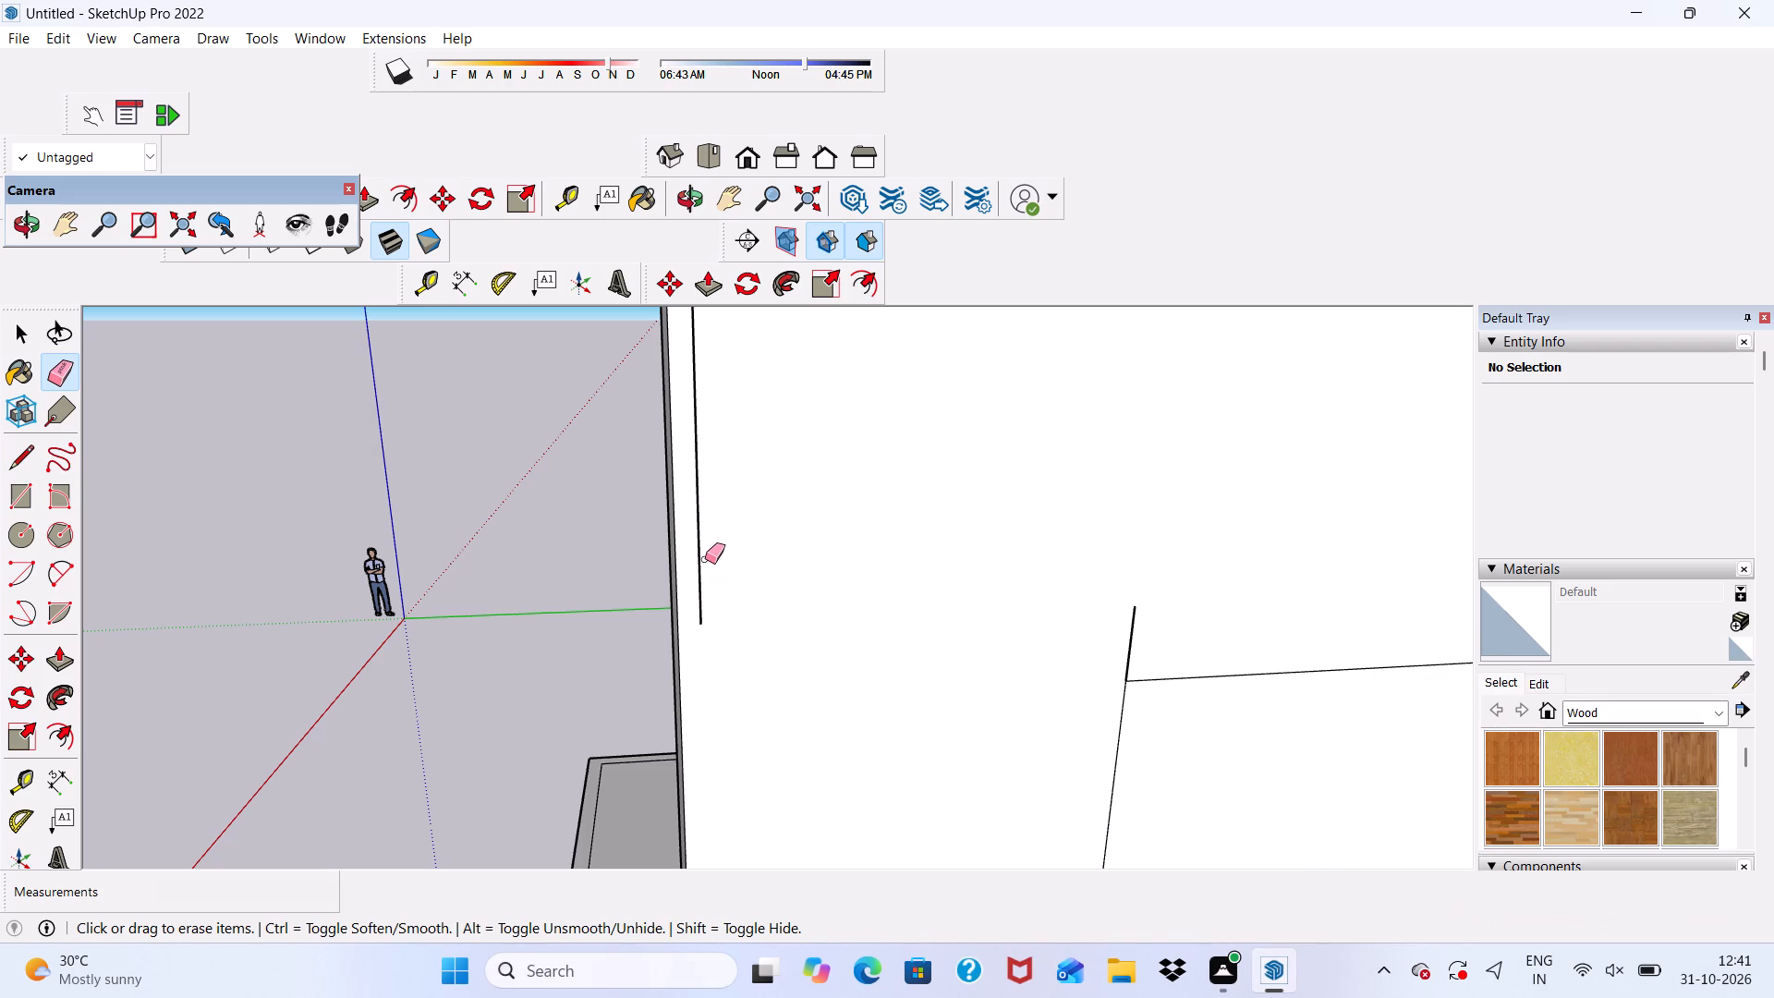
{"action": "scroll", "coordinate": [717, 572], "scroll_direction": "down", "scroll_amount": 5}
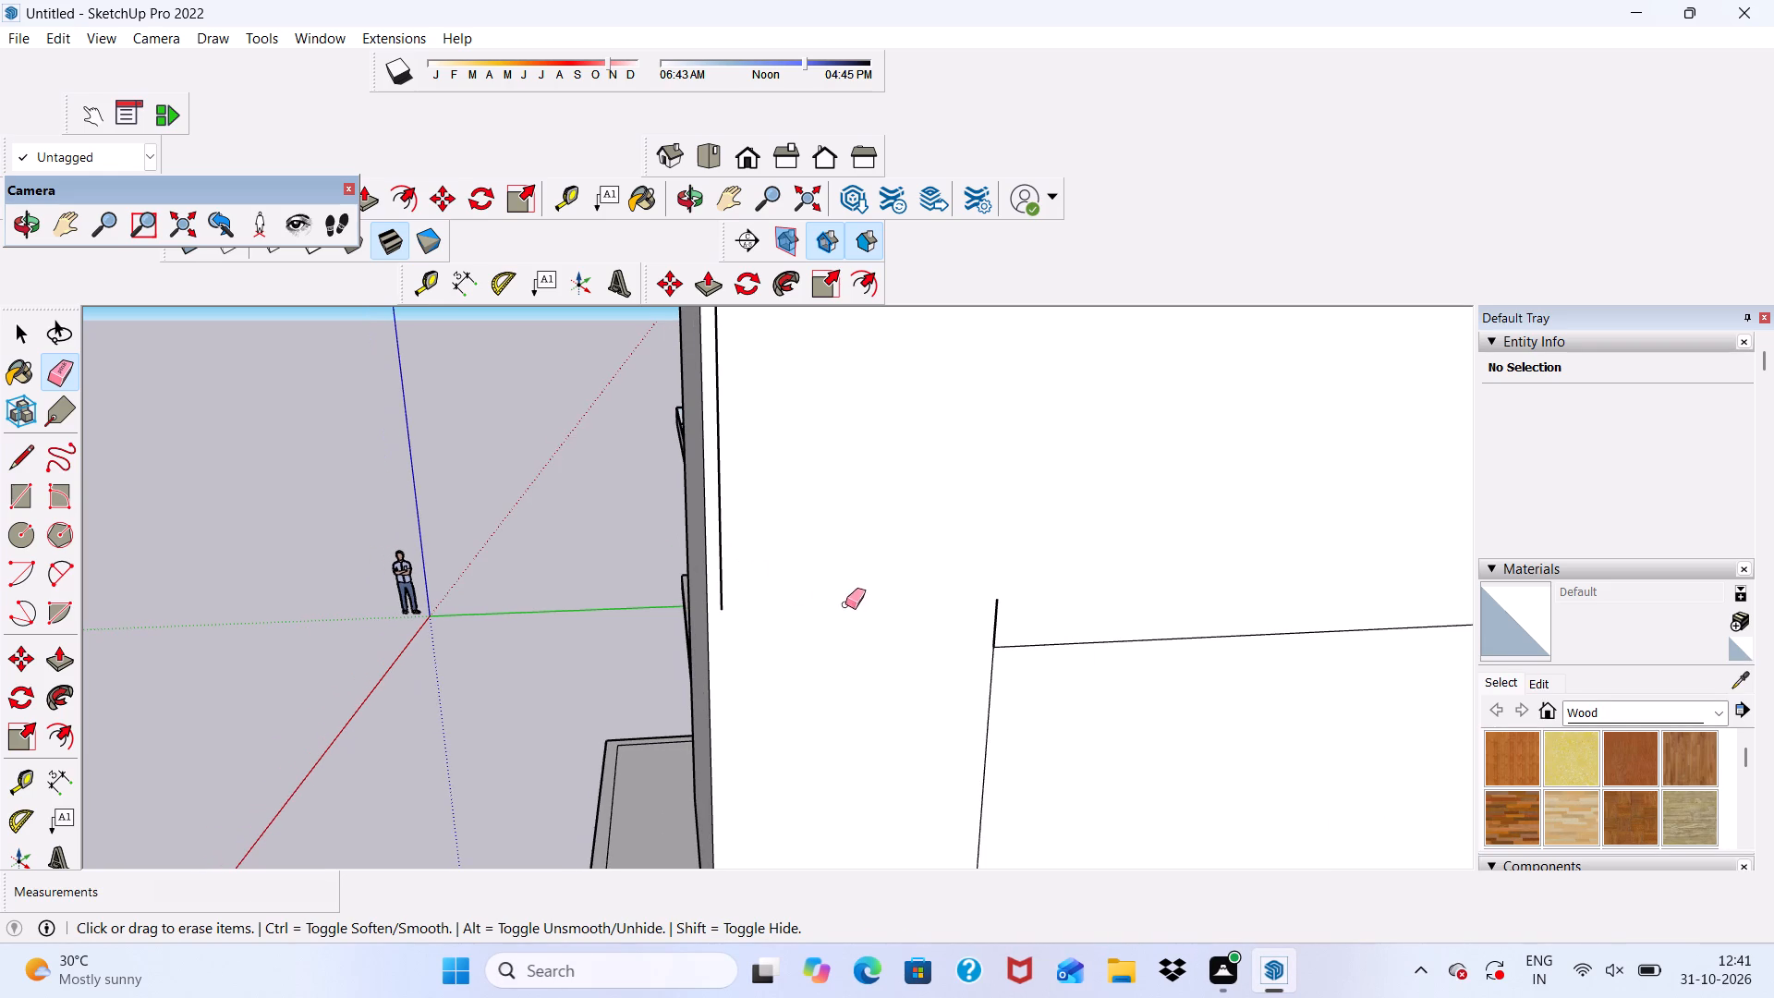
{"action": "left_click", "coordinate": [719, 542]}
Erase the remaining corner seam and the long horizontal seam lines across the lower part of the side wall.
{"action": "scroll", "coordinate": [922, 578], "scroll_direction": "down", "scroll_amount": 3}
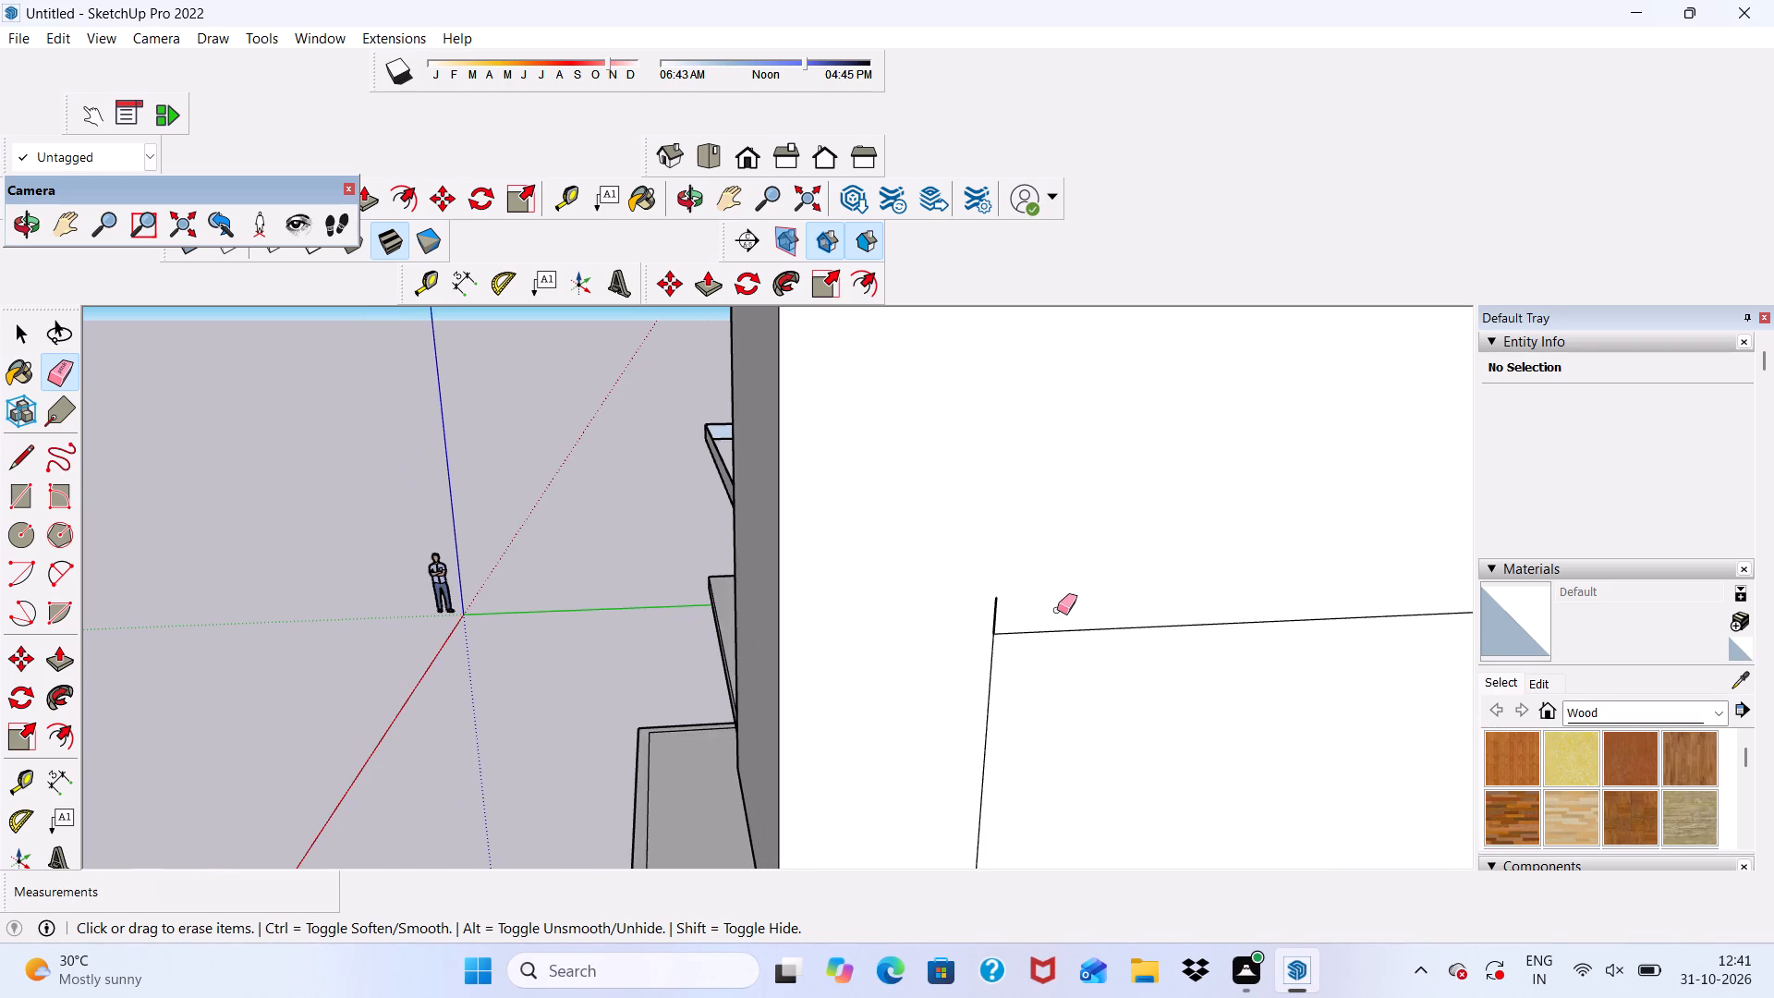
{"action": "left_click_drag", "start_coordinate": [1054, 610], "coordinate": [1034, 672]}
{"action": "left_click_drag", "start_coordinate": [976, 619], "coordinate": [968, 639]}
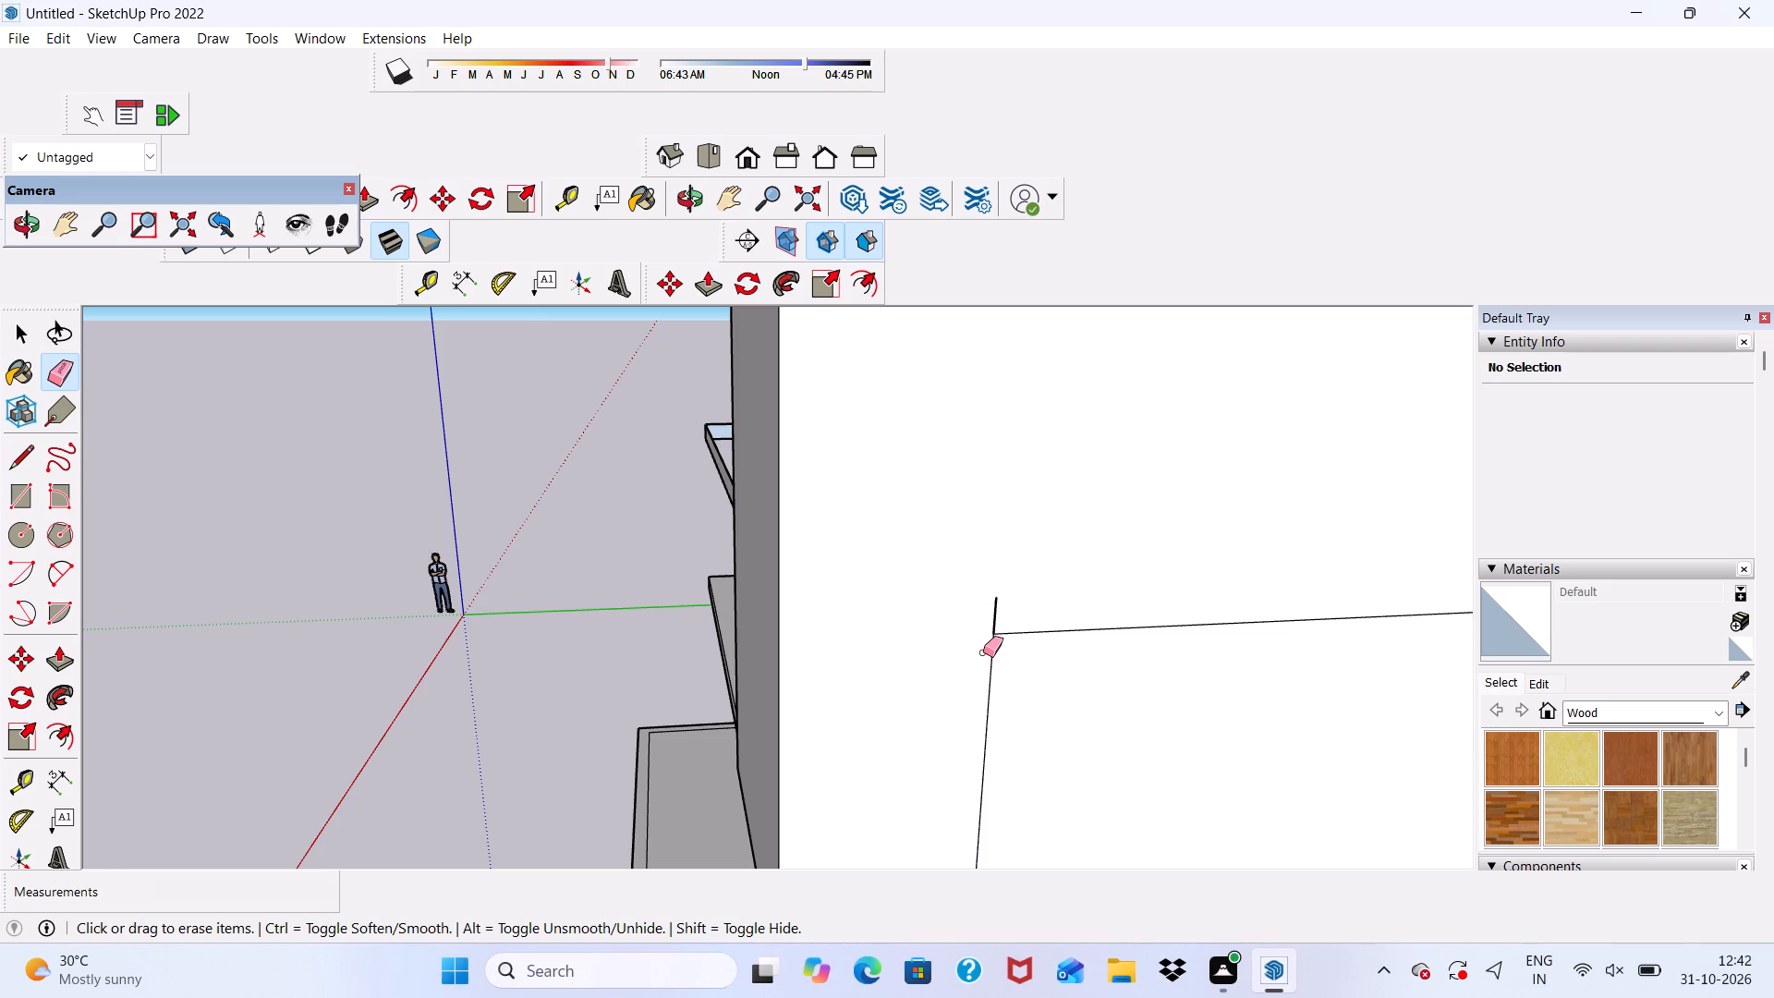
{"action": "scroll", "coordinate": [983, 724], "scroll_direction": "up", "scroll_amount": 2}
{"action": "left_click_drag", "start_coordinate": [985, 578], "coordinate": [1020, 665]}
{"action": "left_click_drag", "start_coordinate": [988, 624], "coordinate": [978, 667]}
{"action": "left_click_drag", "start_coordinate": [994, 646], "coordinate": [988, 656]}
{"action": "scroll", "coordinate": [981, 636], "scroll_direction": "down", "scroll_amount": 9}
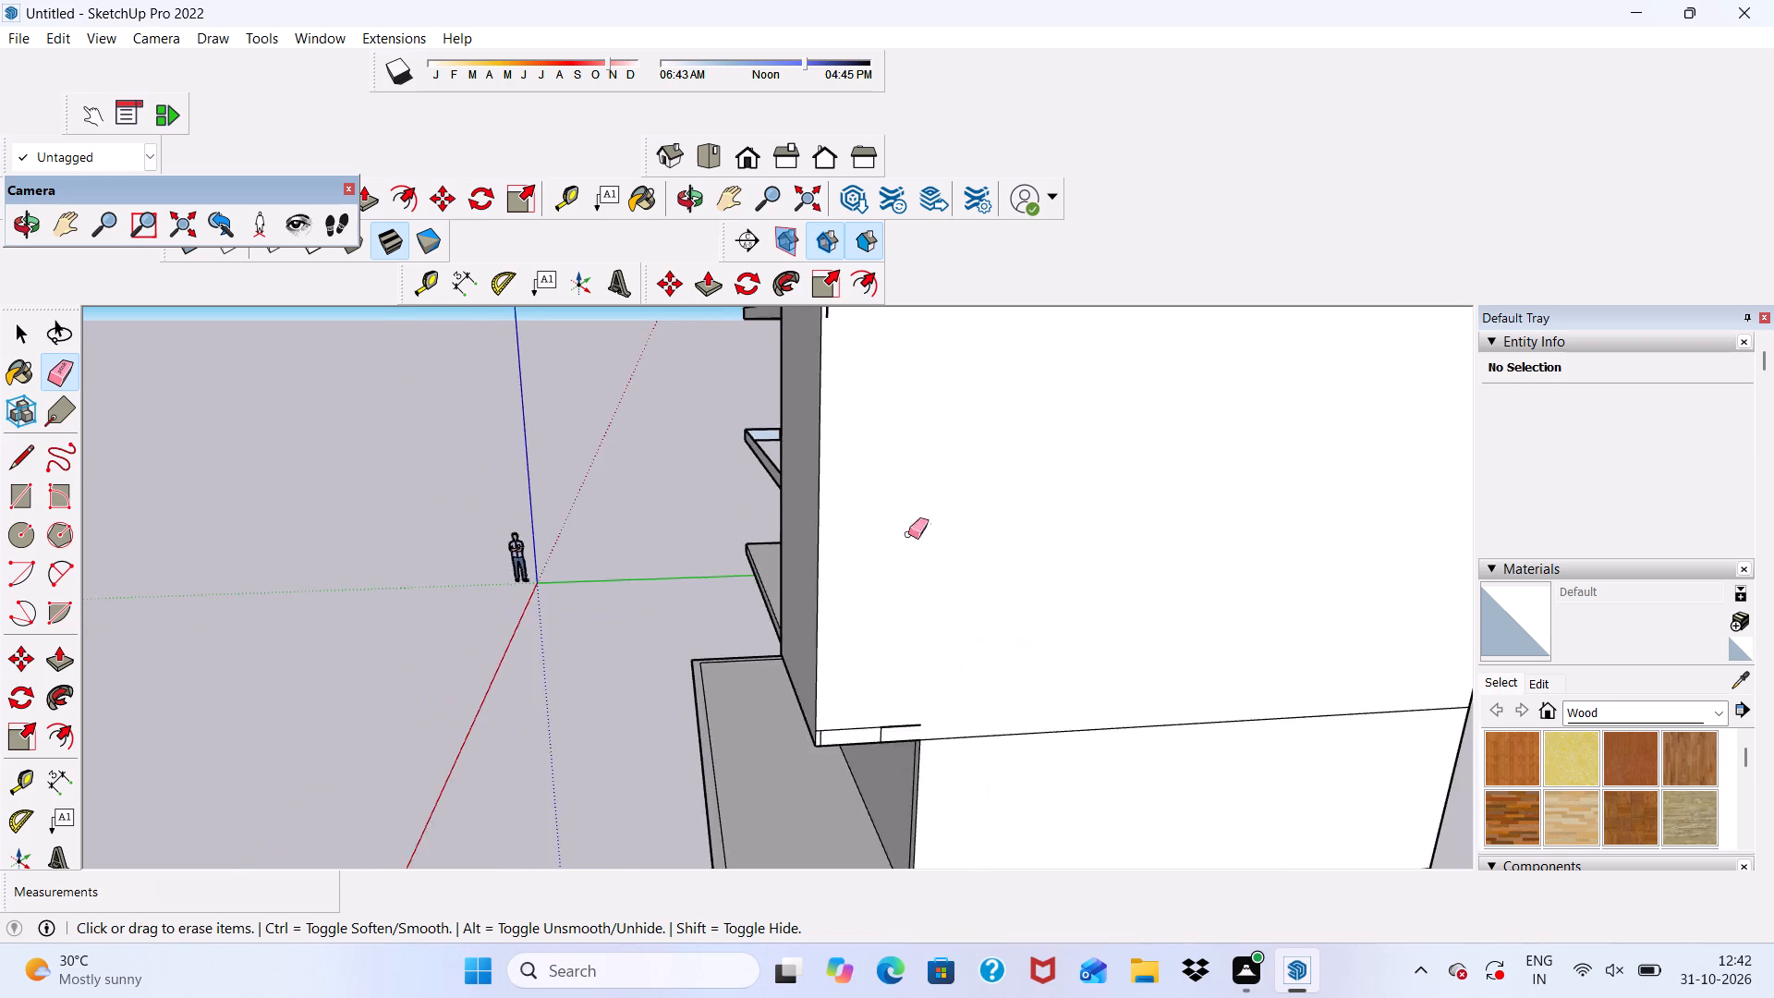
{"action": "scroll", "coordinate": [908, 534], "scroll_direction": "down", "scroll_amount": 6}
{"action": "scroll", "coordinate": [955, 620], "scroll_direction": "up", "scroll_amount": 2}
{"action": "left_click_drag", "start_coordinate": [951, 612], "coordinate": [958, 673]}
{"action": "scroll", "coordinate": [941, 662], "scroll_direction": "down", "scroll_amount": 1}
{"action": "scroll", "coordinate": [880, 689], "scroll_direction": "up", "scroll_amount": 5}
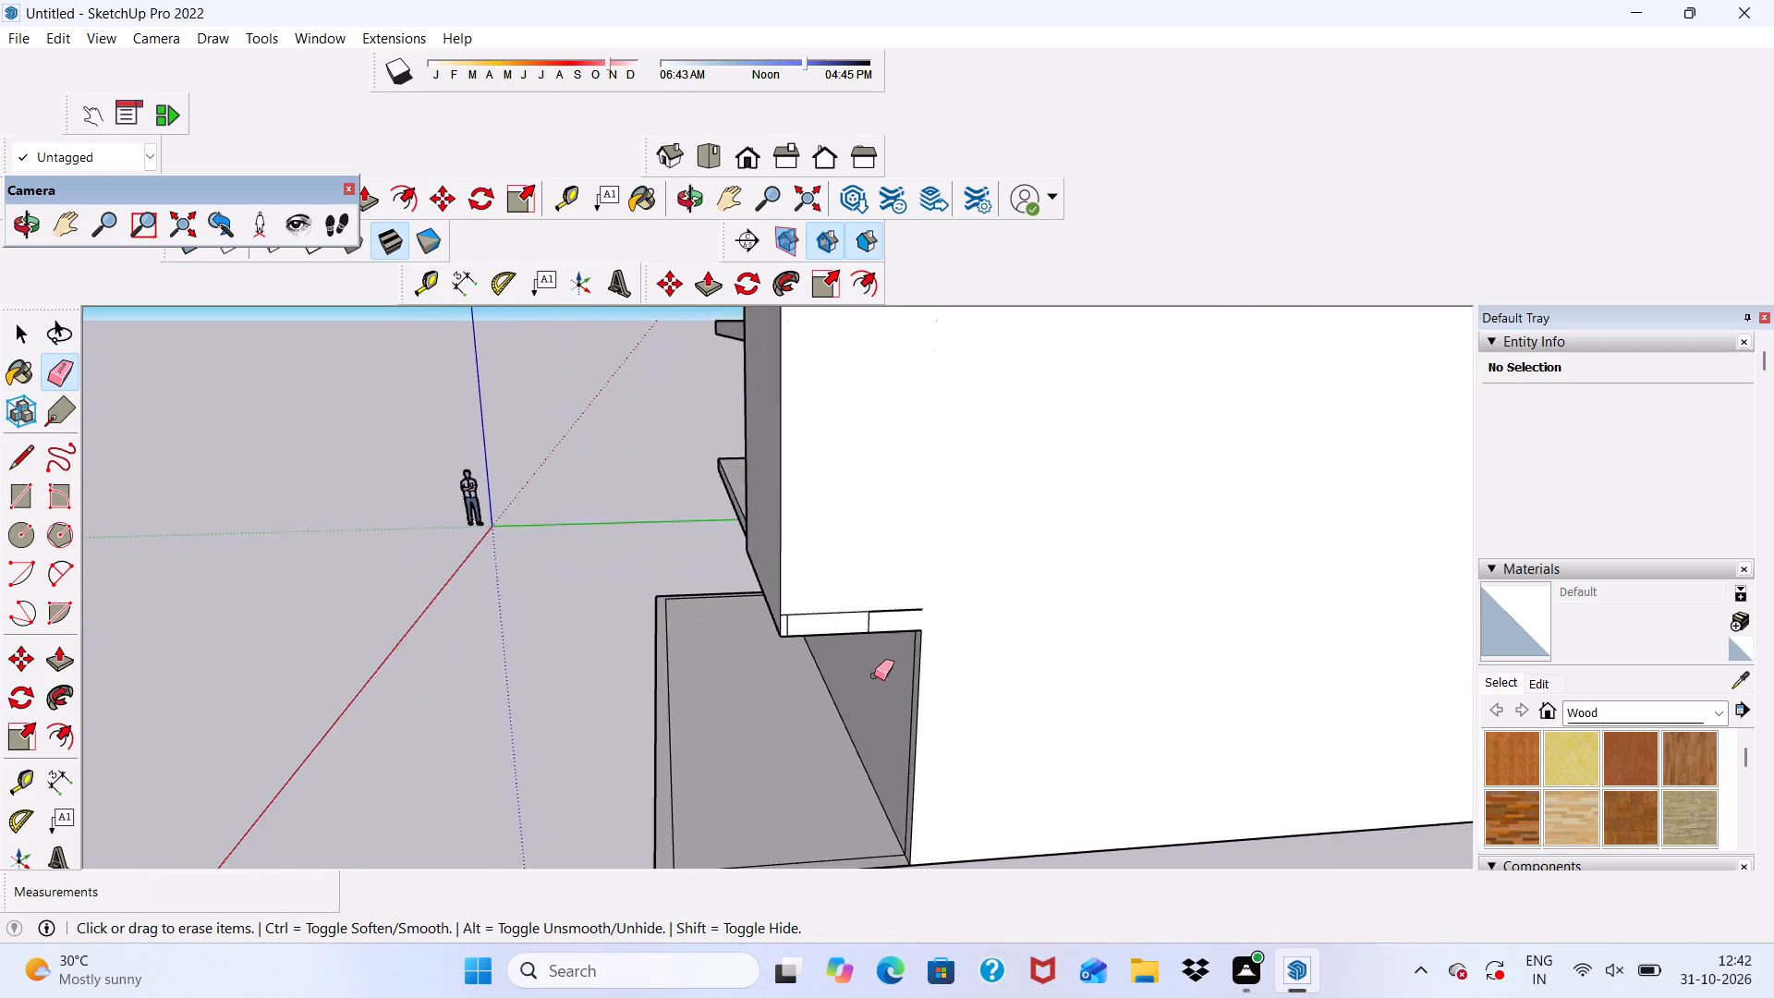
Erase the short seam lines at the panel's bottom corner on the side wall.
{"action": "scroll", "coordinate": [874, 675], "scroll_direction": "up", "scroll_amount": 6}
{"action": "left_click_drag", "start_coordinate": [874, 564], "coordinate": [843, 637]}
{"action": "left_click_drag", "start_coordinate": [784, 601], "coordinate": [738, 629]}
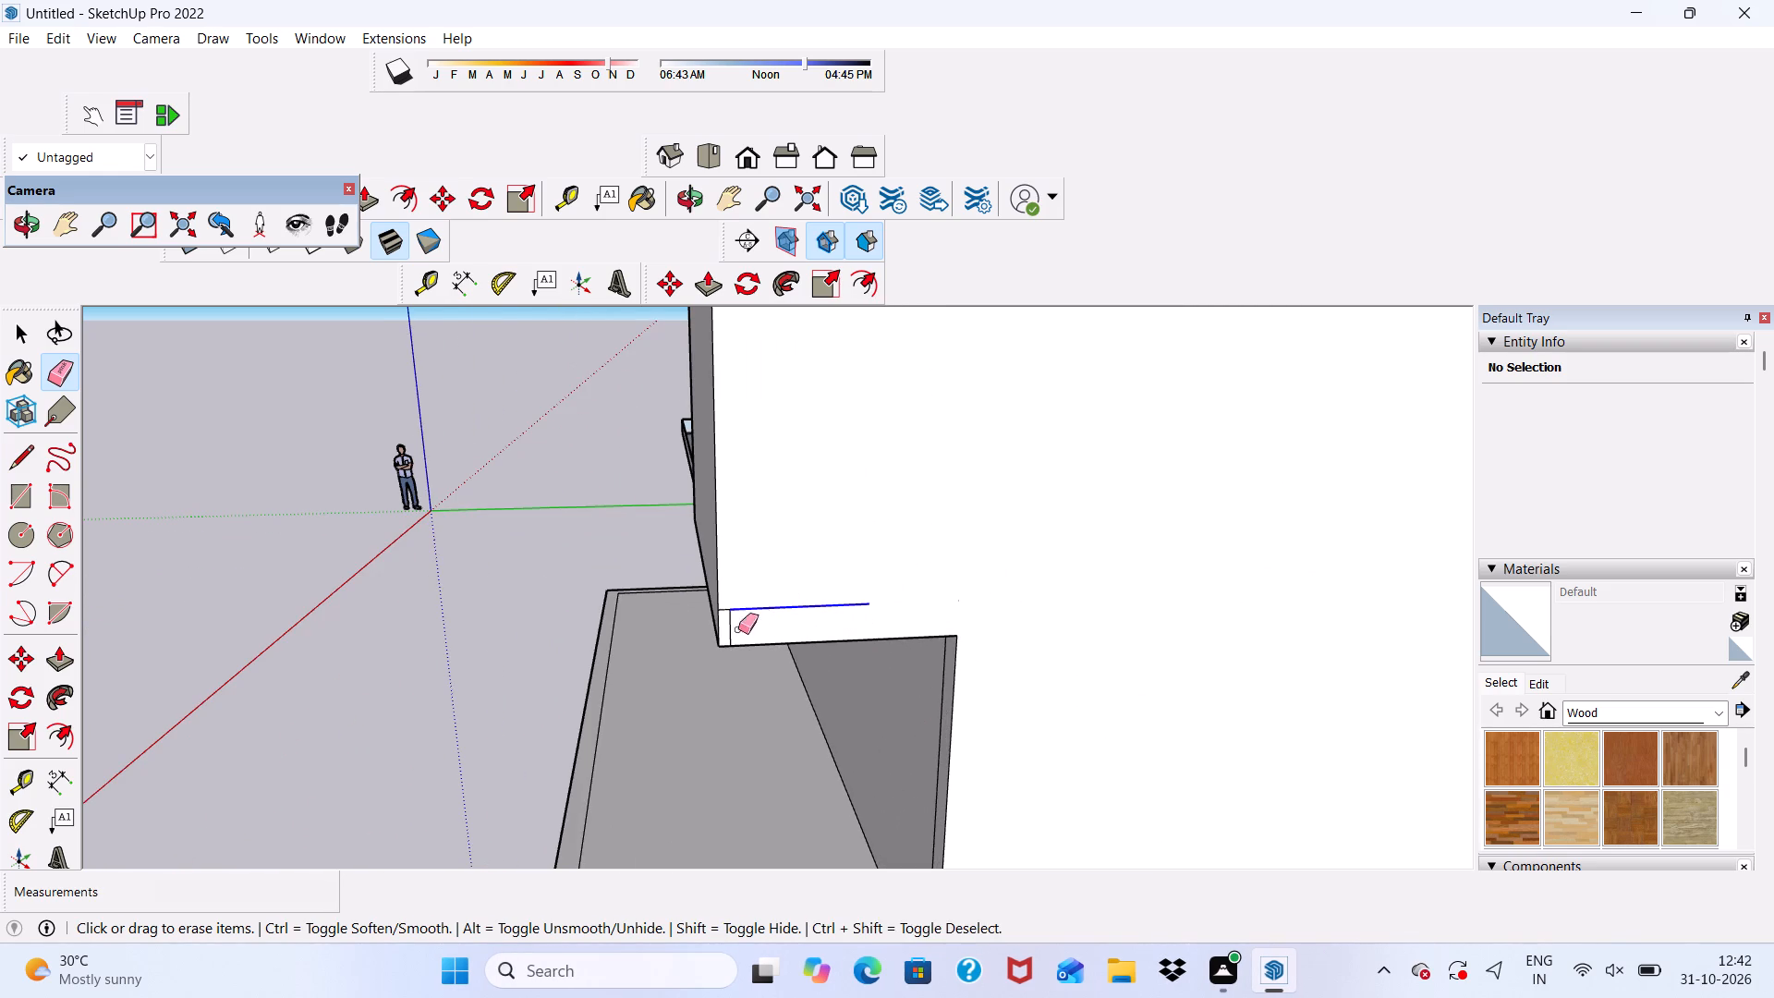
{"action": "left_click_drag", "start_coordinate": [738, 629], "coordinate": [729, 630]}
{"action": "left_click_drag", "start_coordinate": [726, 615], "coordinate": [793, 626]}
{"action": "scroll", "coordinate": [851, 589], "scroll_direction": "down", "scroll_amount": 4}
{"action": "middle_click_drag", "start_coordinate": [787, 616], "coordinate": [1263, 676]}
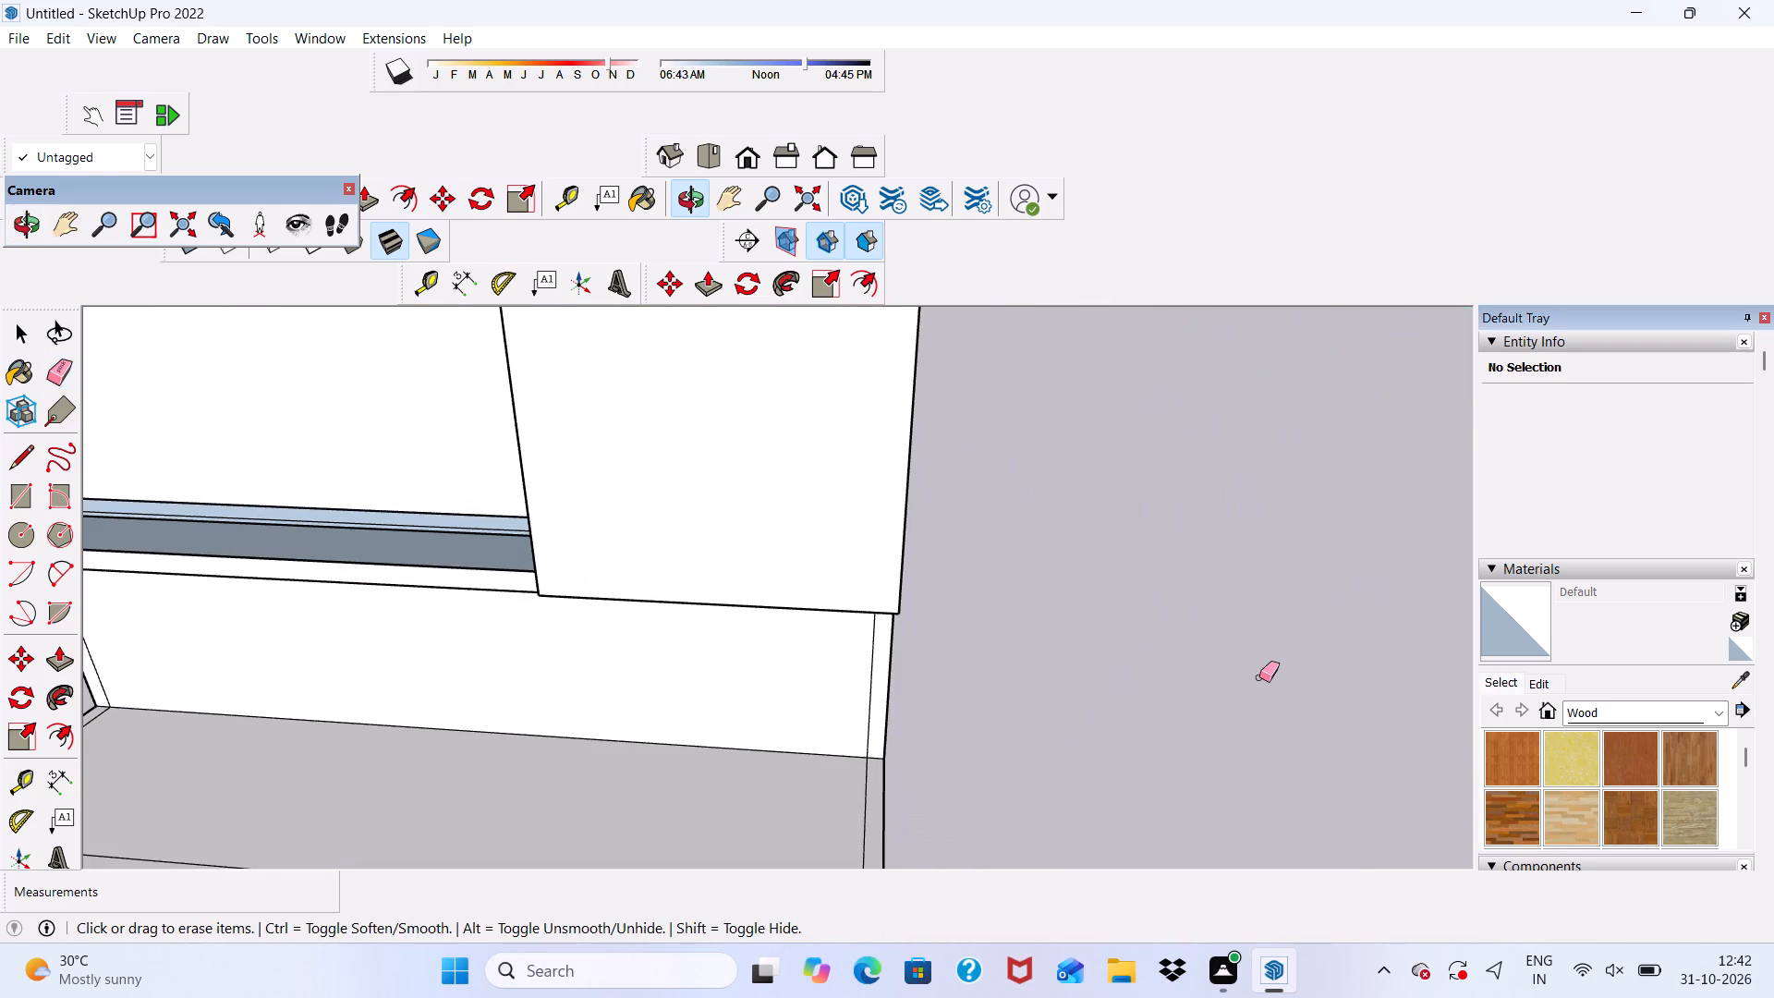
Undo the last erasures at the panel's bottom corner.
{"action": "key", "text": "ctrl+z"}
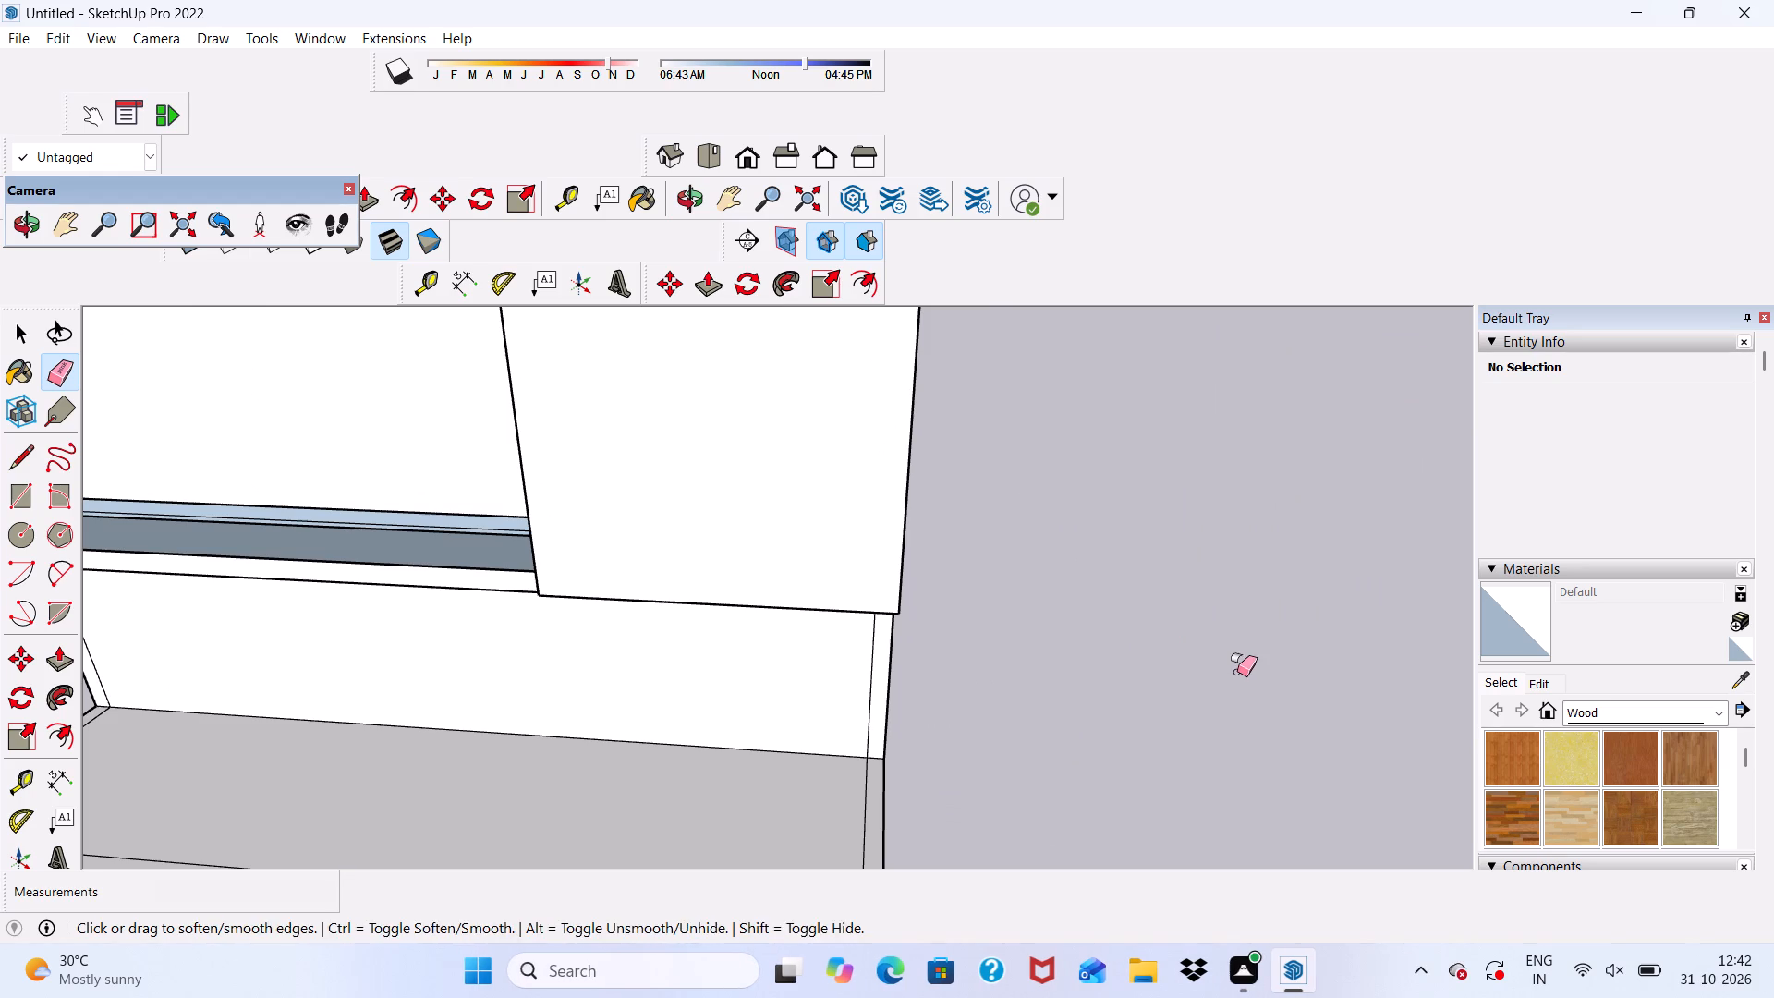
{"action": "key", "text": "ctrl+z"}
Push/Pull the building's large right side wall face outward, beyond the panel's bottom corner.
{"action": "middle_click_drag", "start_coordinate": [1089, 656], "coordinate": [704, 609]}
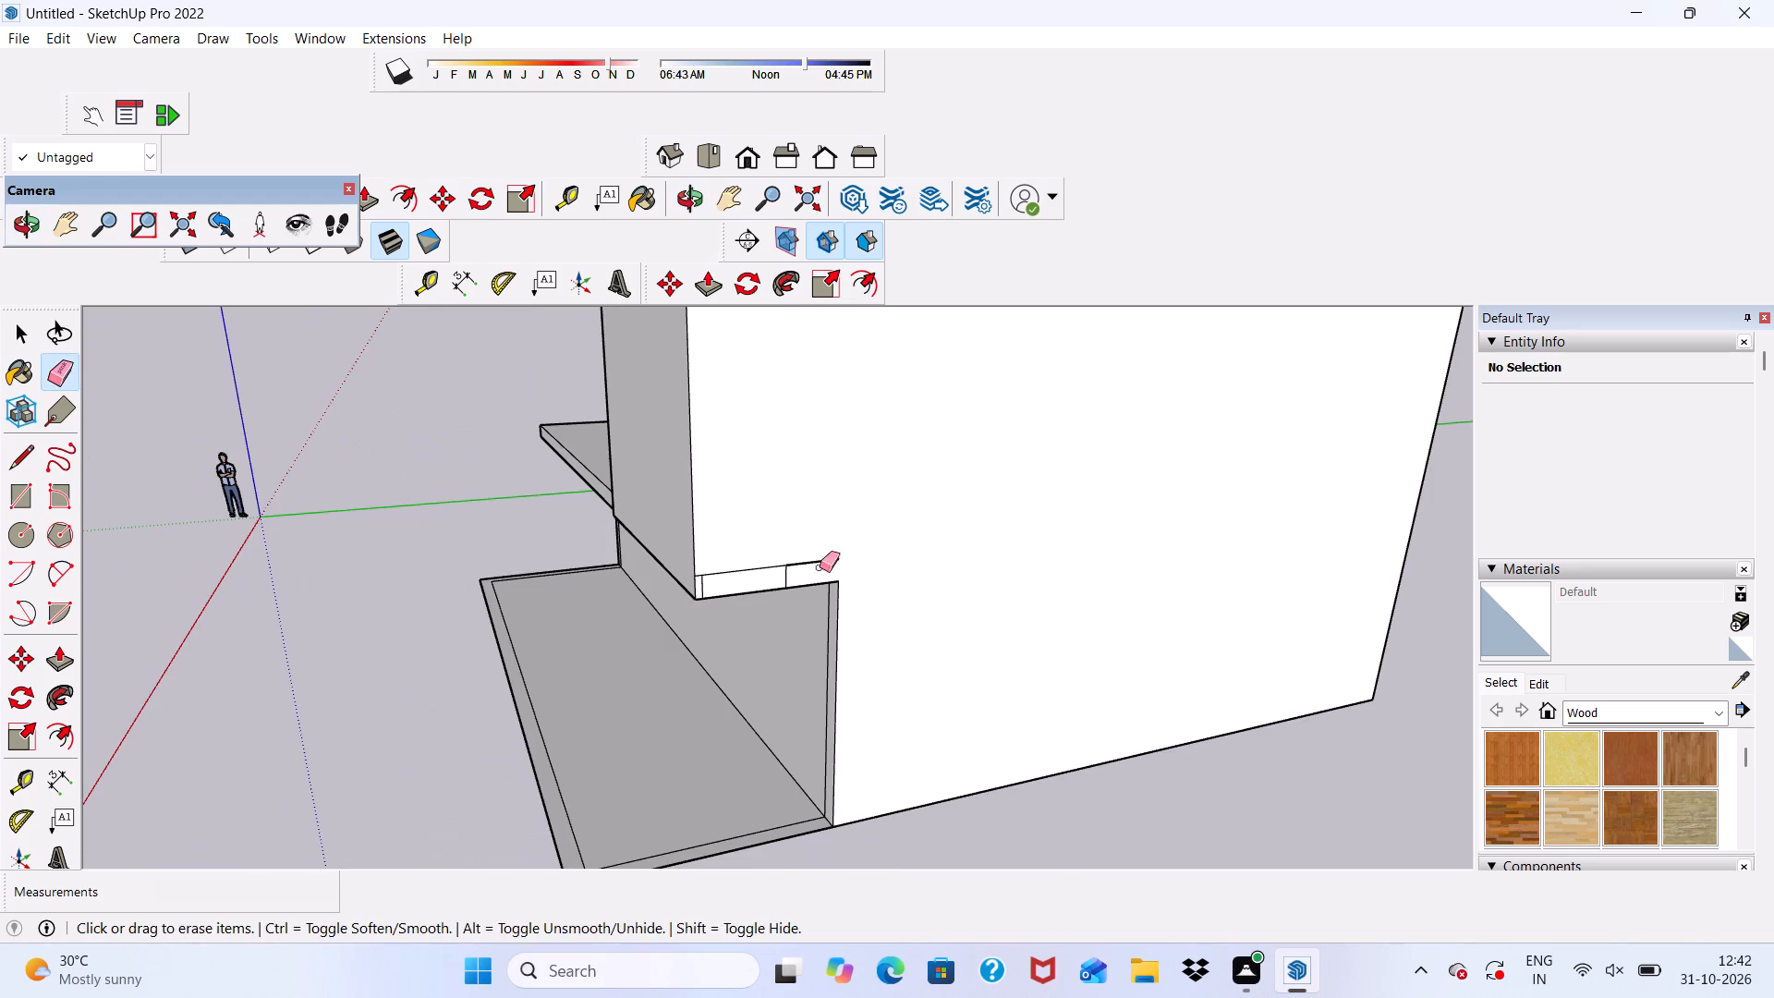
{"action": "key", "text": "space"}
{"action": "left_click", "coordinate": [882, 523]}
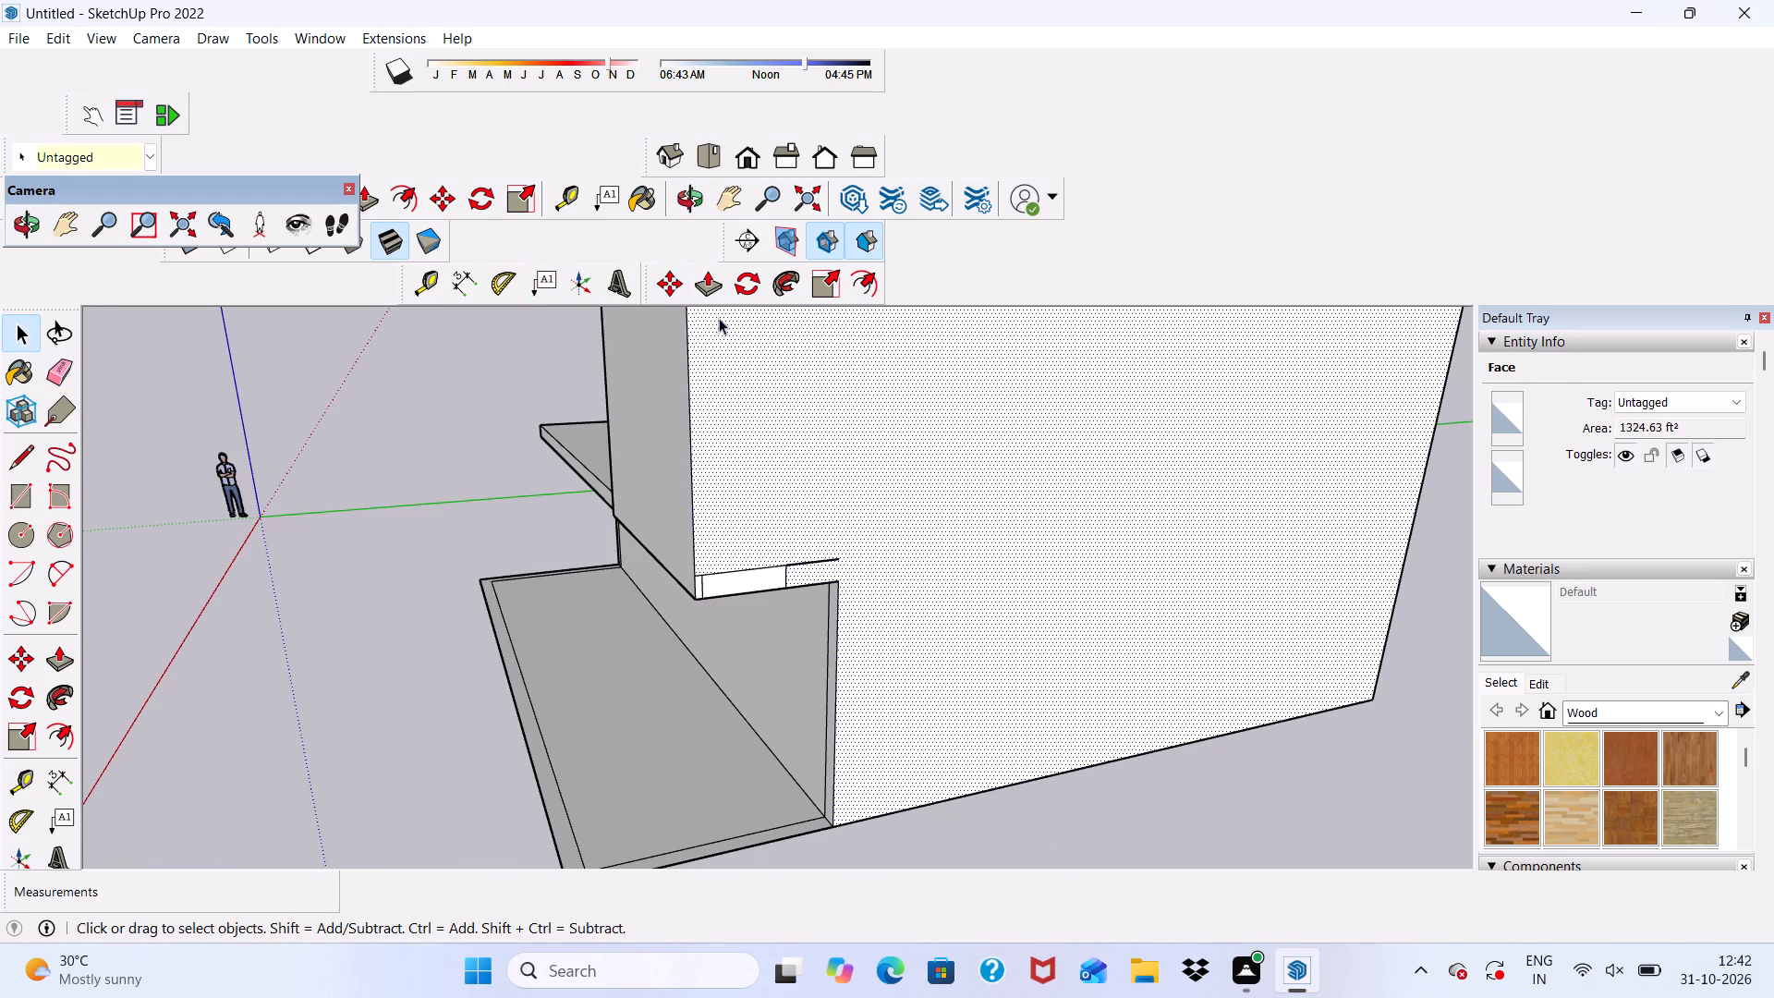
{"action": "left_click", "coordinate": [715, 285]}
{"action": "left_click", "coordinate": [856, 438]}
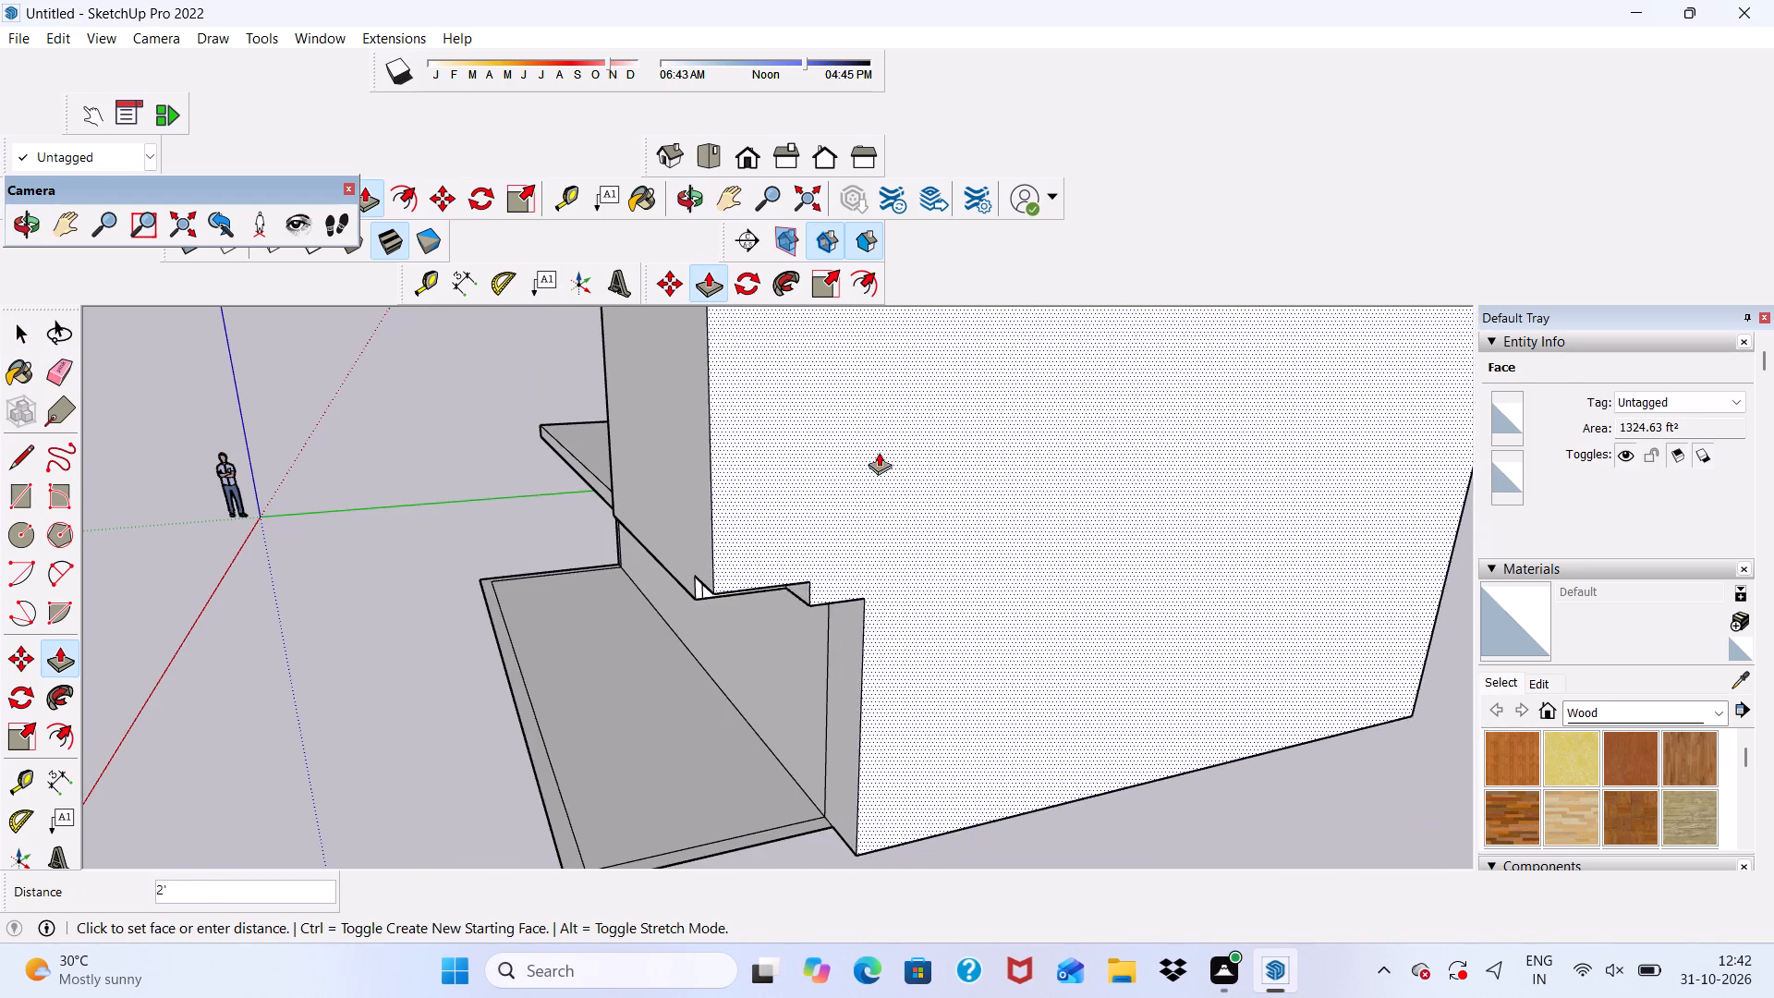
{"action": "left_click", "coordinate": [930, 449]}
Erase the seam lines near the recess's front edge, on its underside and inner side face beneath the extended panel.
{"action": "scroll", "coordinate": [930, 449], "scroll_direction": "down", "scroll_amount": 3}
{"action": "middle_click_drag", "start_coordinate": [928, 457], "coordinate": [1020, 265]}
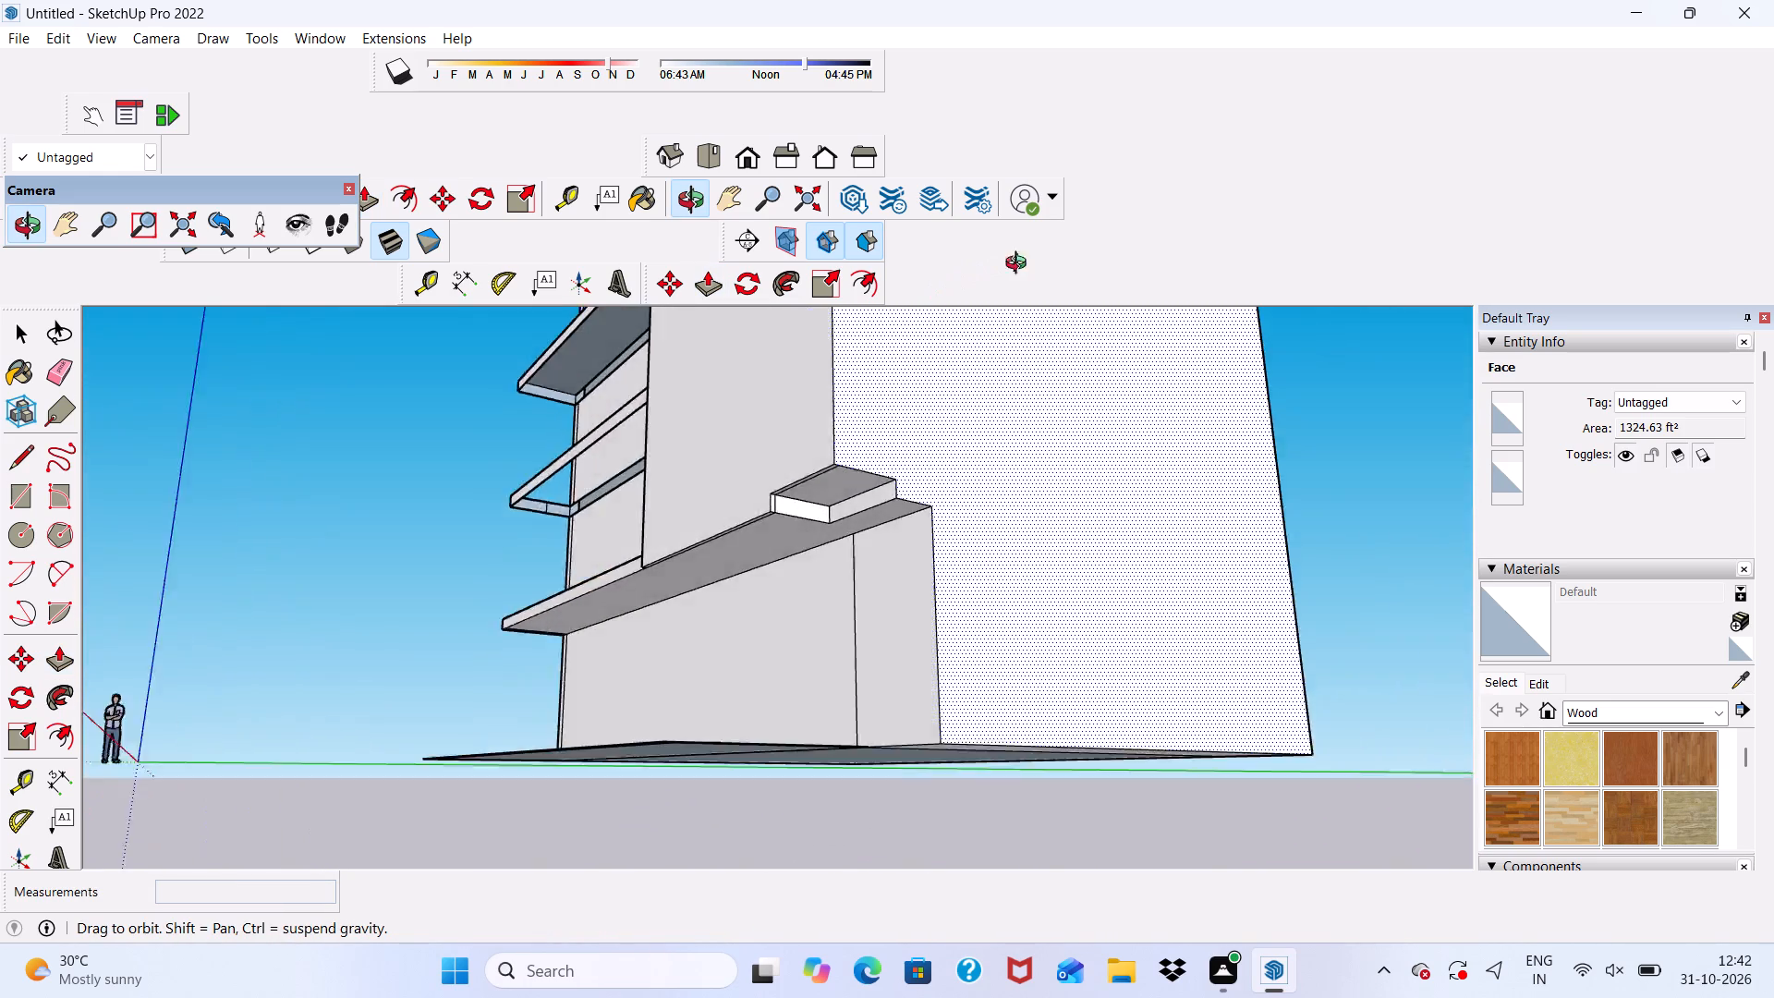
{"action": "middle_click_drag", "start_coordinate": [1020, 265], "coordinate": [1191, 304]}
{"action": "scroll", "coordinate": [894, 526], "scroll_direction": "up", "scroll_amount": 12}
{"action": "key", "text": "space"}
{"action": "left_click", "coordinate": [871, 485]}
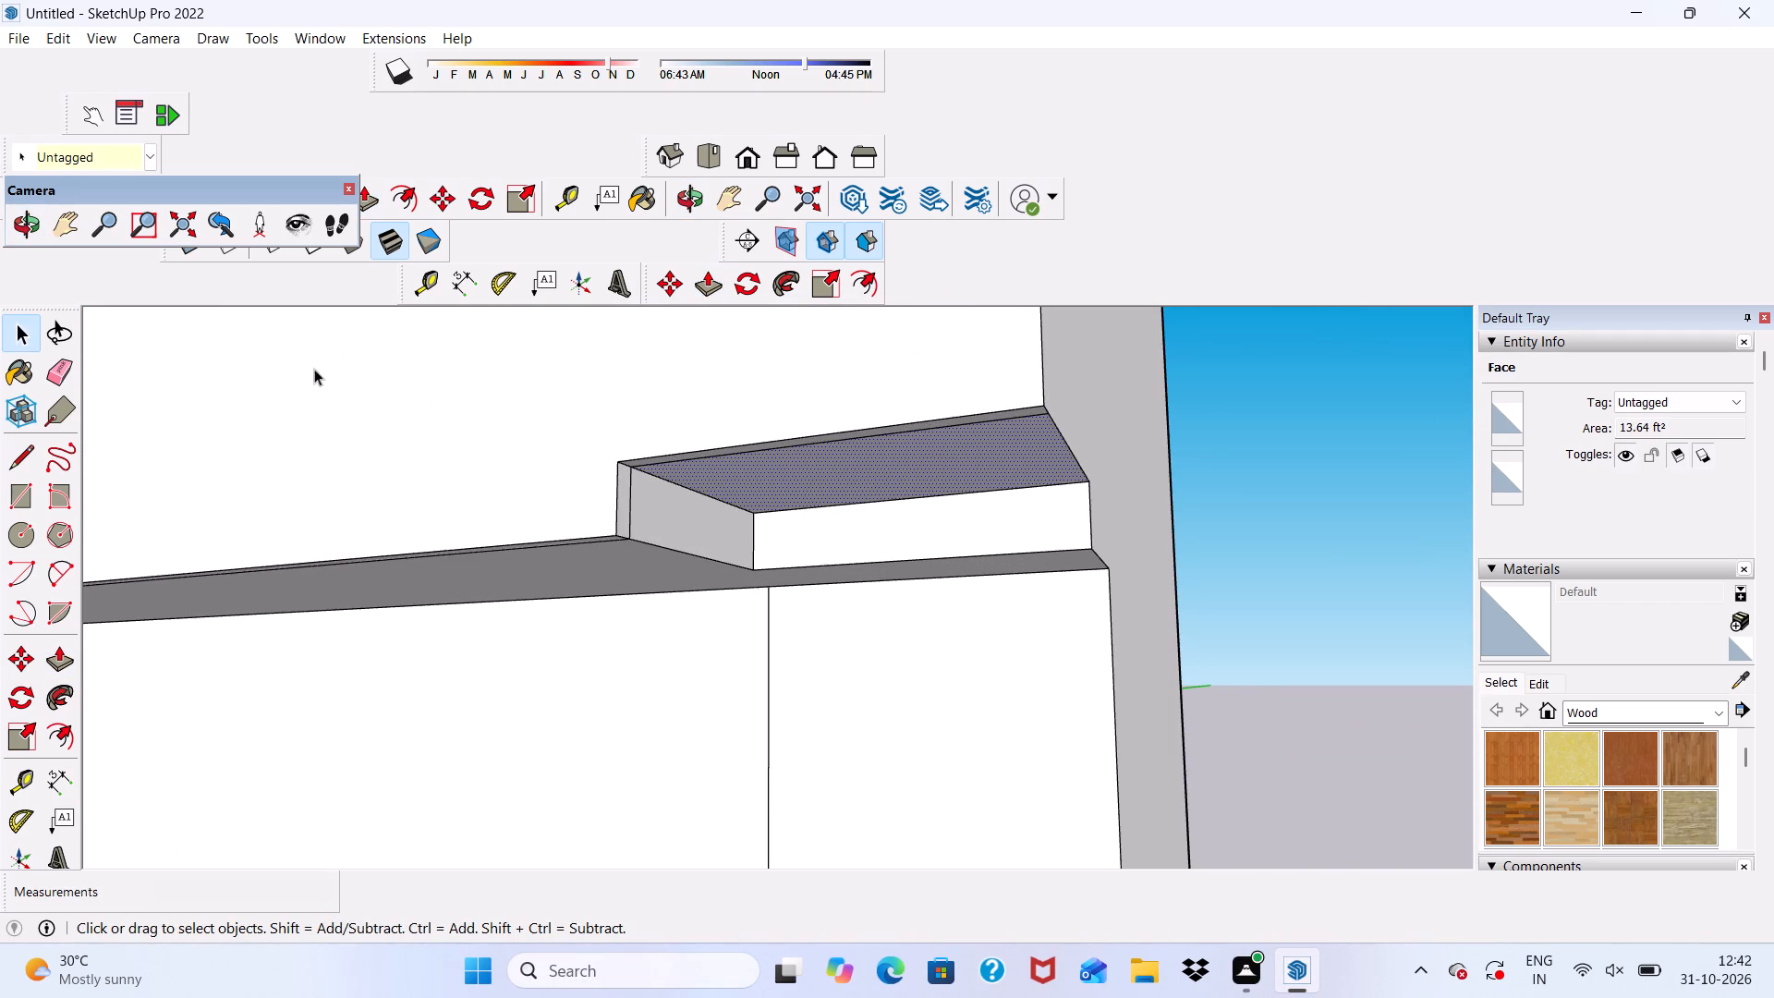
{"action": "left_click", "coordinate": [66, 373]}
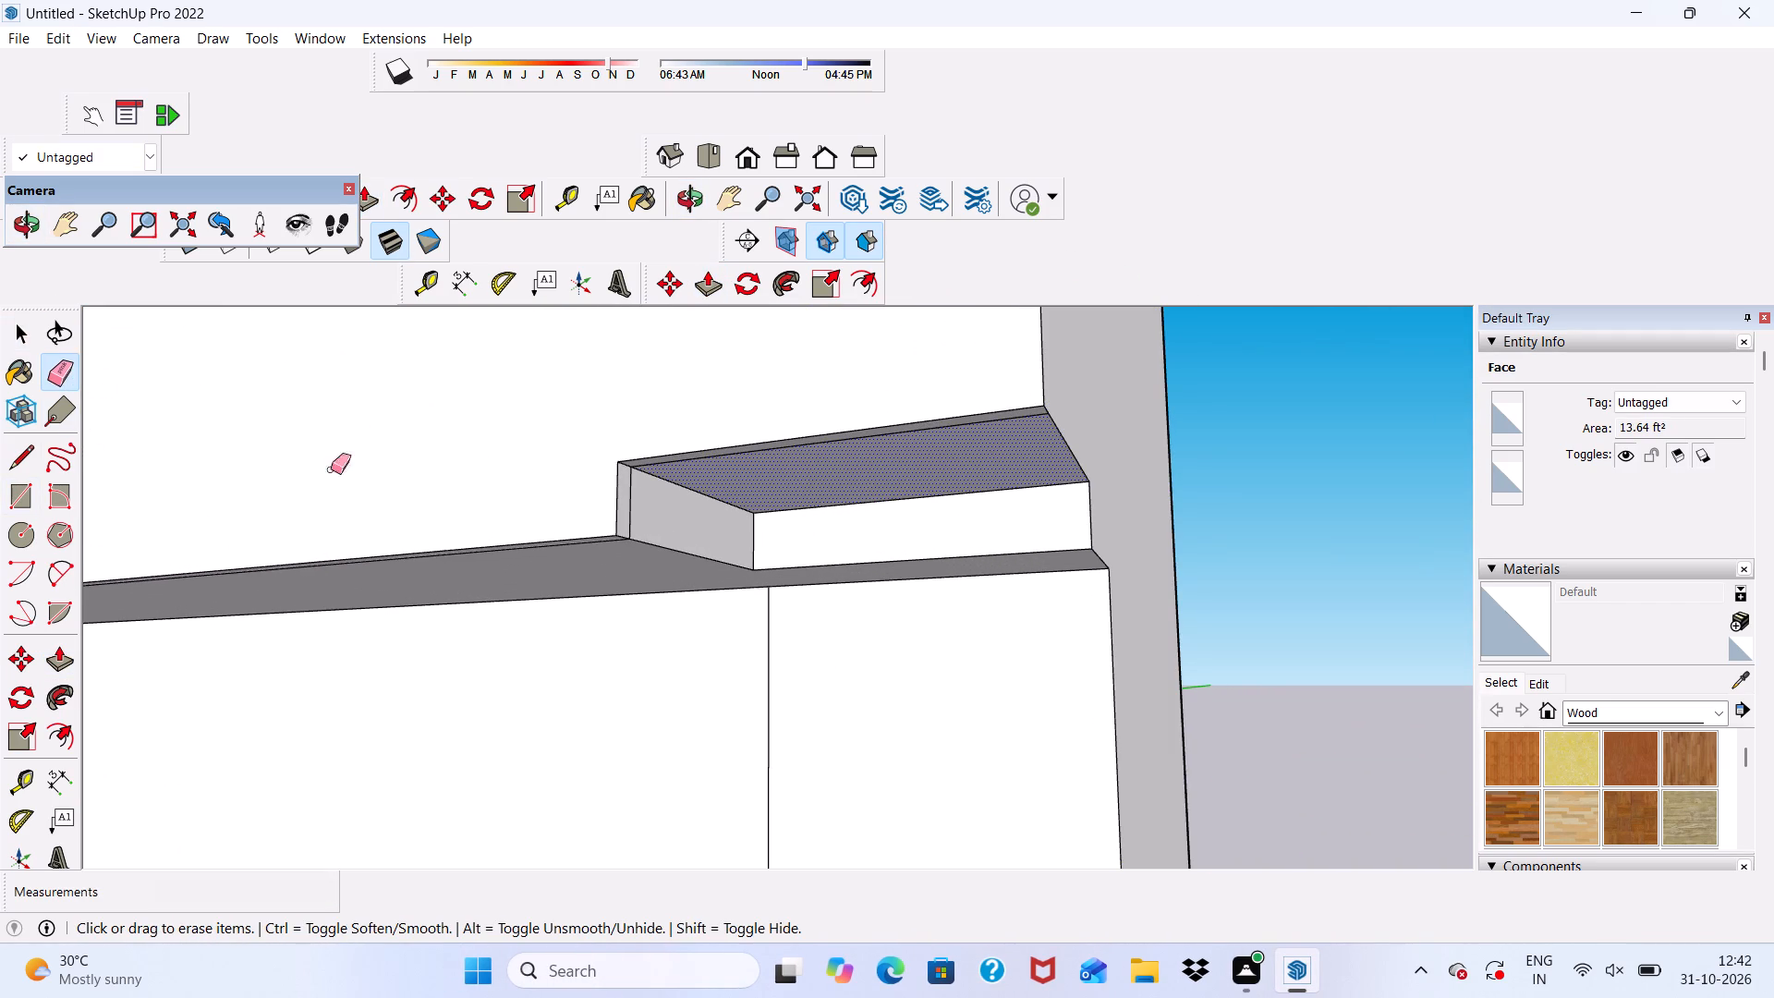
{"action": "scroll", "coordinate": [1125, 578], "scroll_direction": "up", "scroll_amount": 4}
{"action": "scroll", "coordinate": [546, 414], "scroll_direction": "up", "scroll_amount": 3}
{"action": "left_click", "coordinate": [333, 356]}
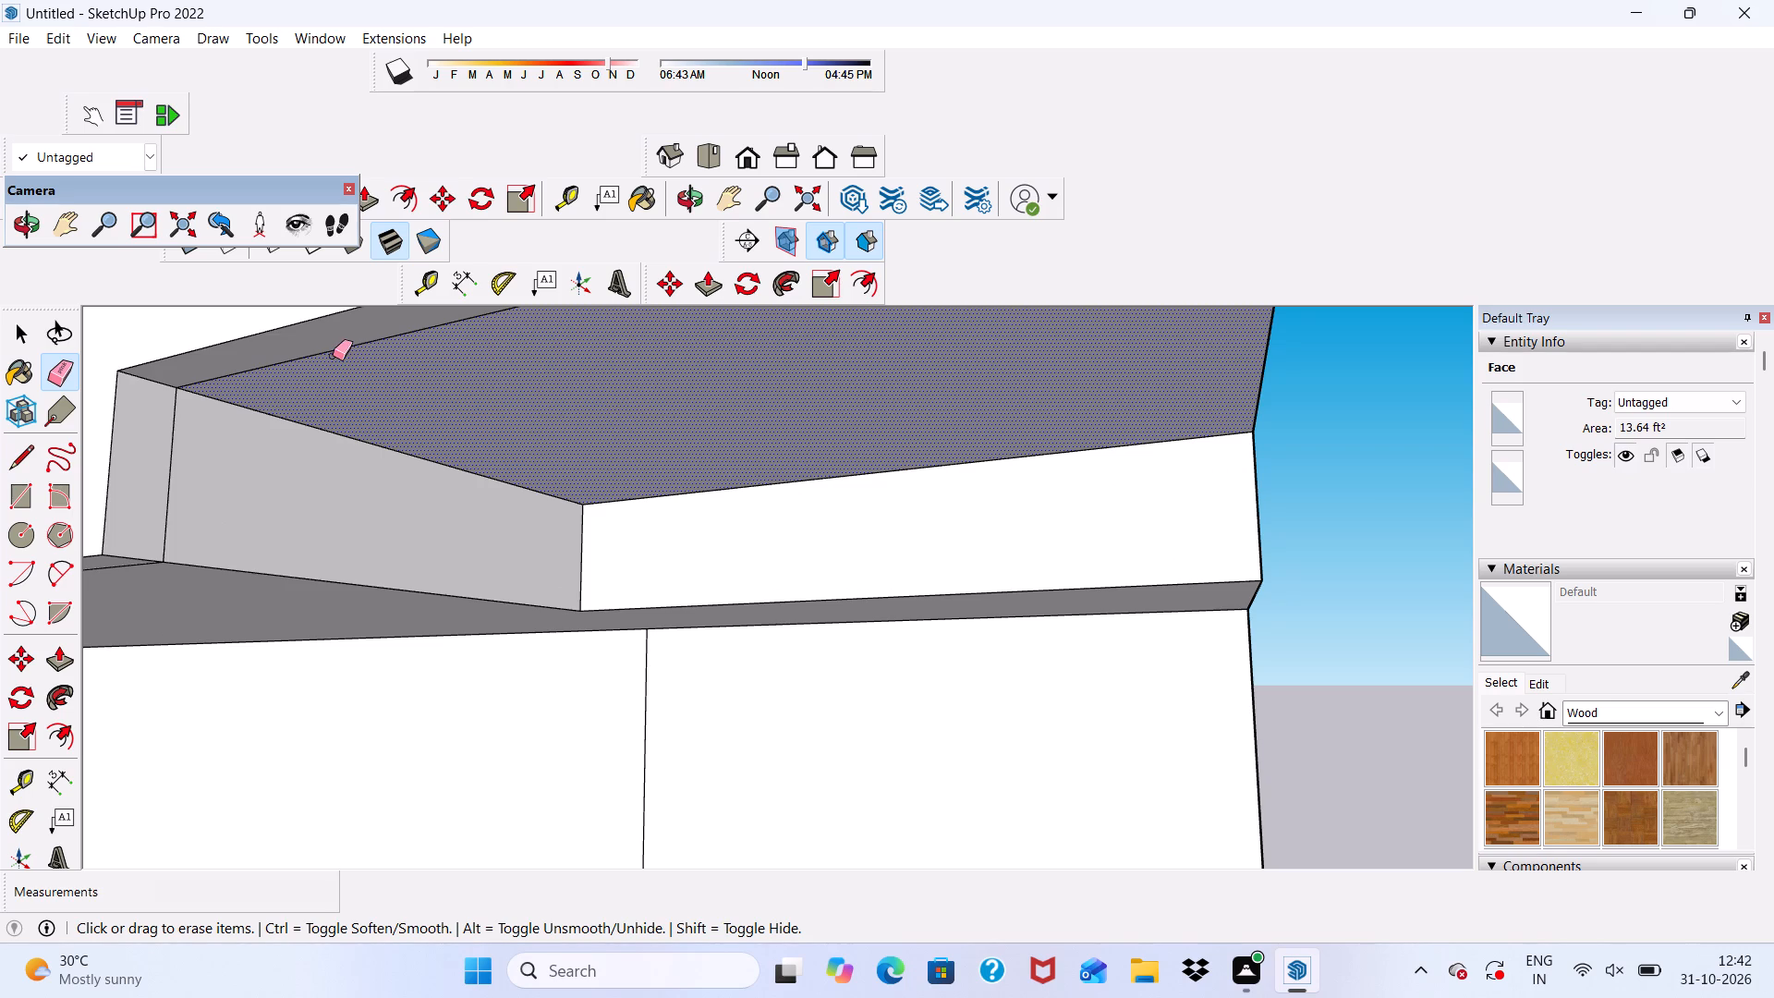
{"action": "left_click_drag", "start_coordinate": [346, 349], "coordinate": [305, 372]}
{"action": "left_click_drag", "start_coordinate": [155, 481], "coordinate": [173, 477]}
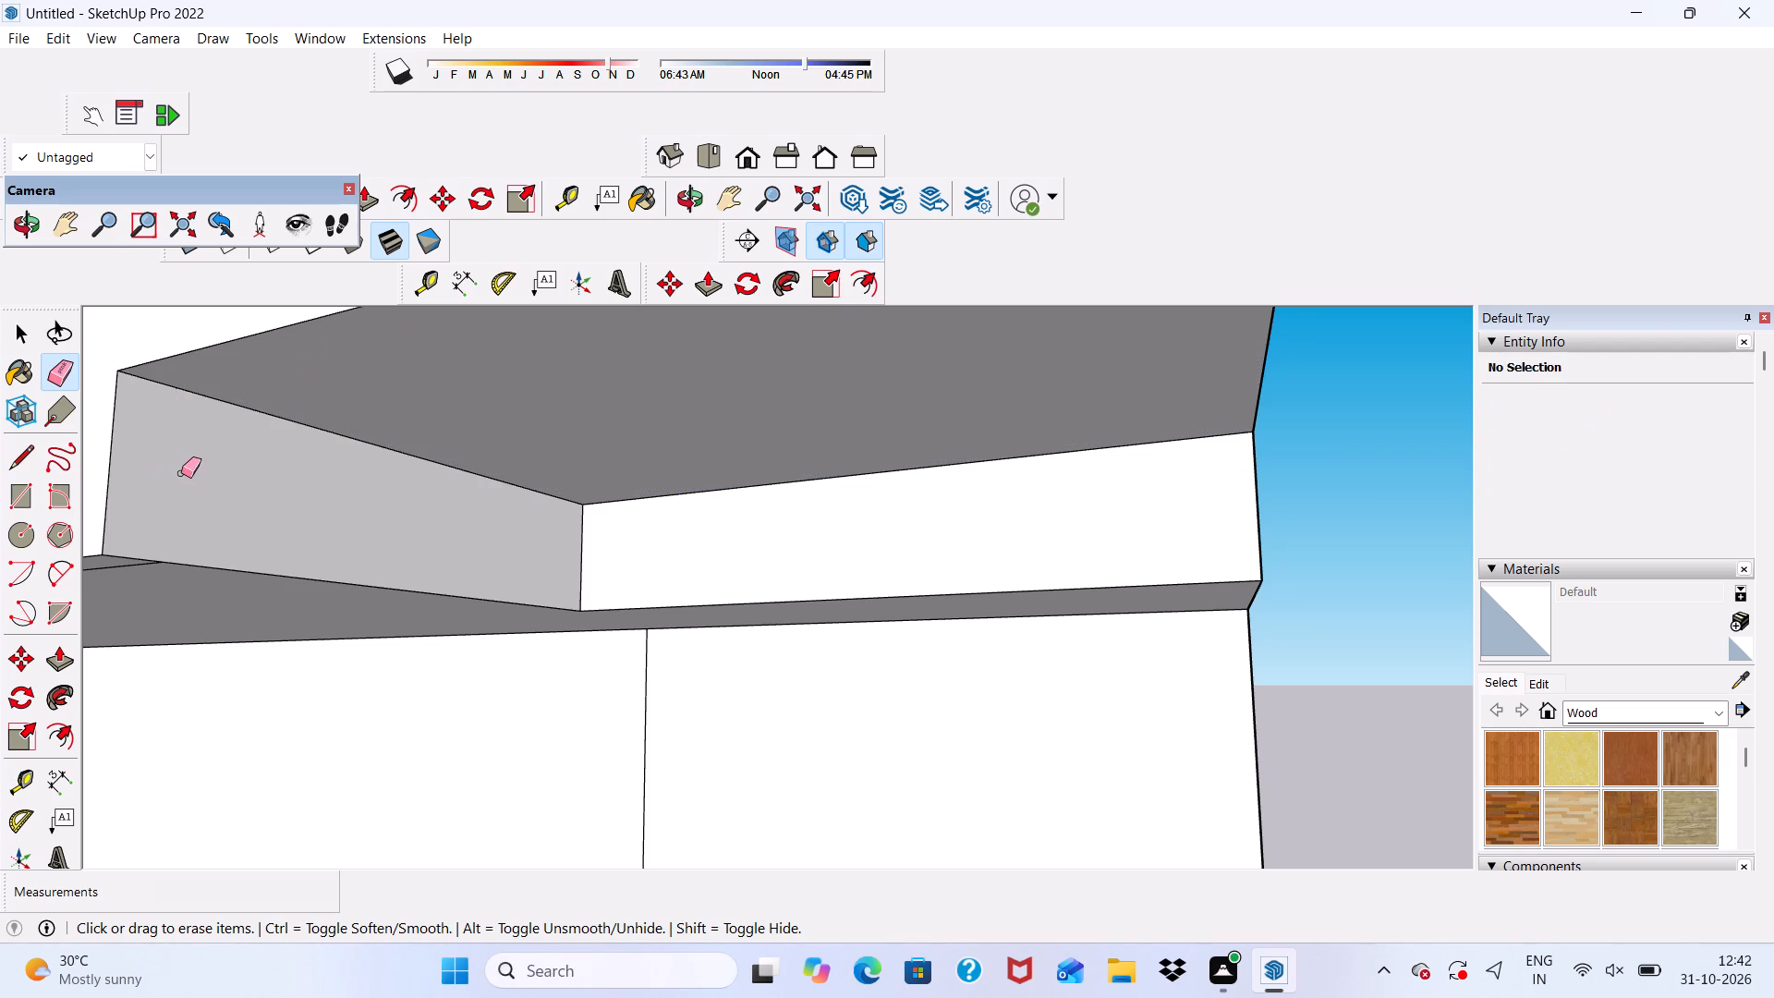
{"action": "left_click_drag", "start_coordinate": [209, 466], "coordinate": [510, 357]}
Push/Pull the recess's underside face down about 9 13/16" so it is flush with the panel's bottom.
{"action": "key", "text": "space"}
{"action": "left_click", "coordinate": [708, 277]}
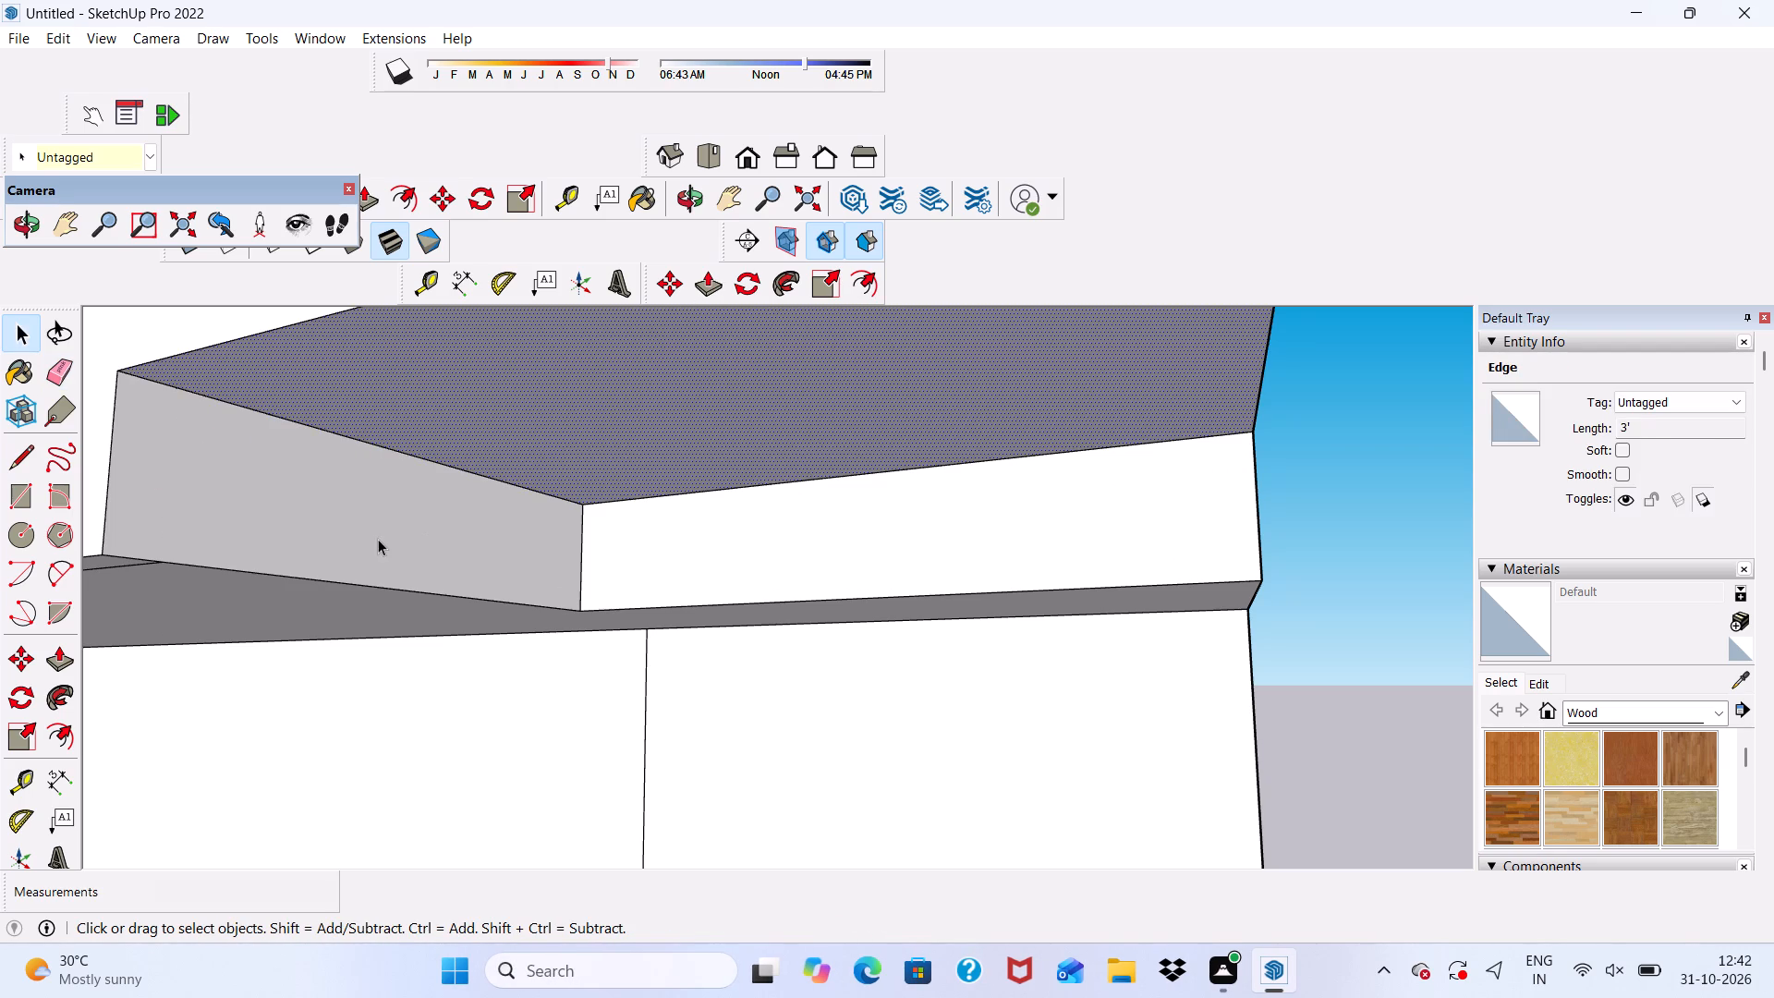
{"action": "left_click", "coordinate": [693, 286]}
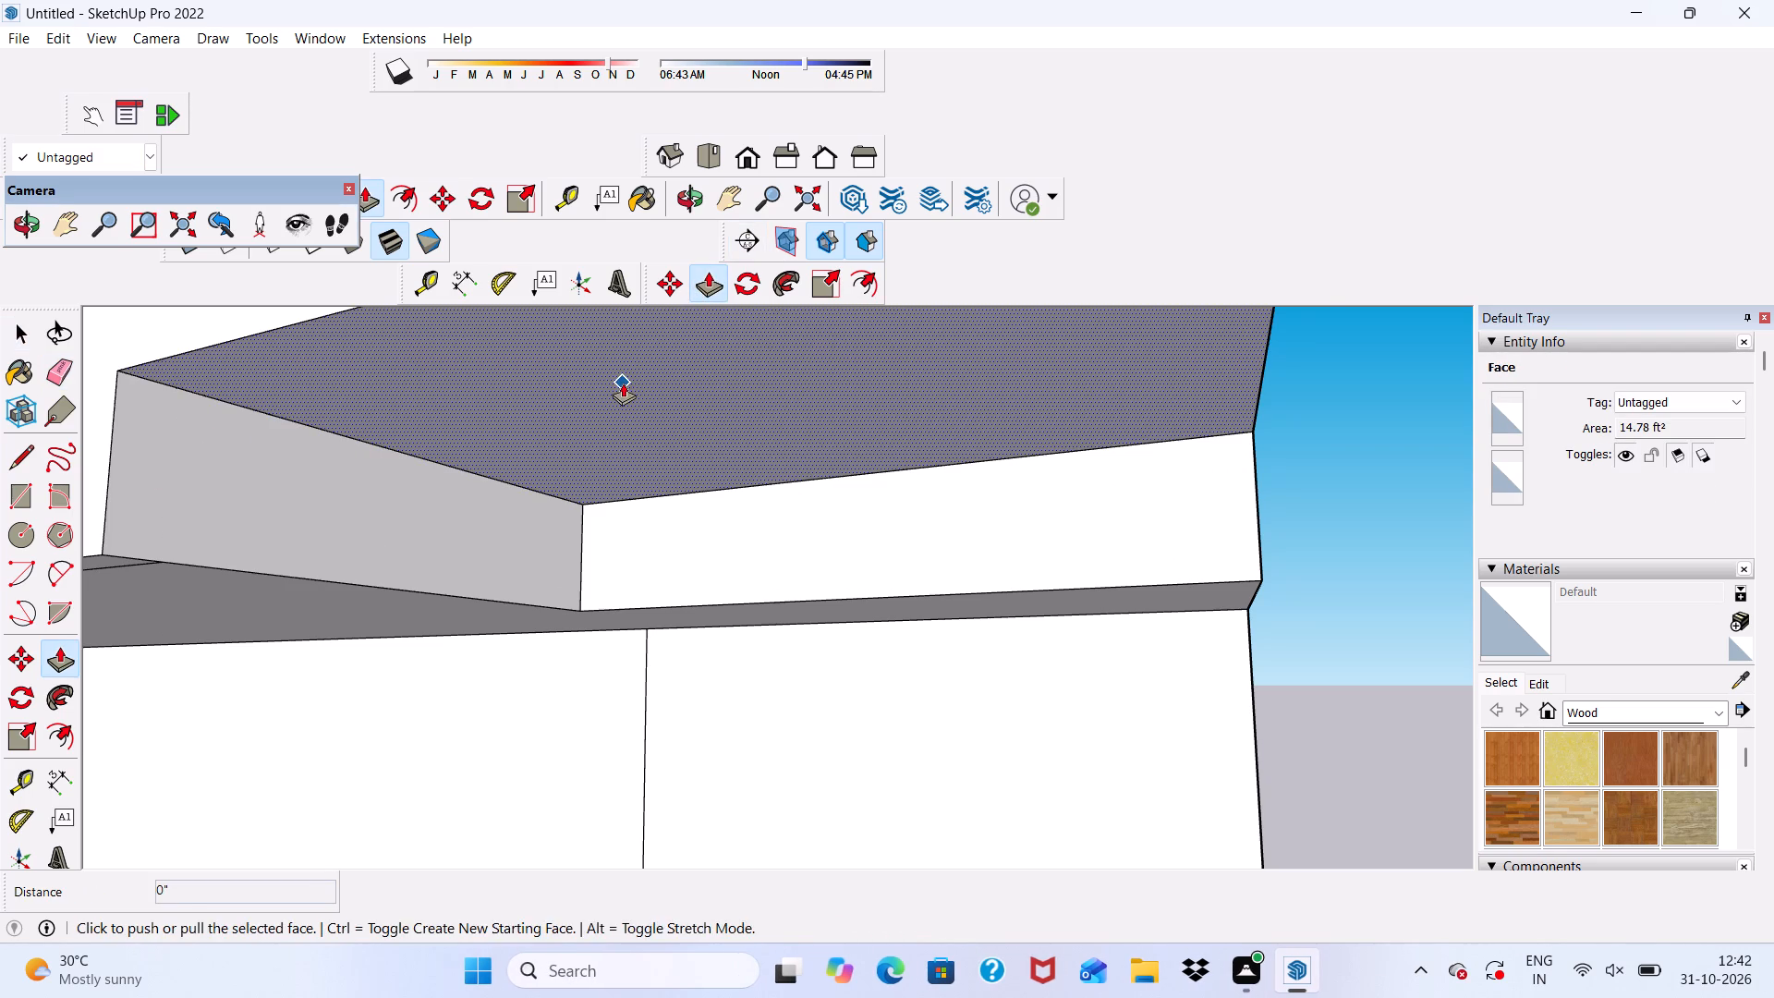
{"action": "left_click", "coordinate": [623, 383]}
{"action": "left_click", "coordinate": [103, 567]}
Erase all leftover outline and seam edges on the panel's underside to leave one clean face.
{"action": "scroll", "coordinate": [140, 573], "scroll_direction": "down", "scroll_amount": 2}
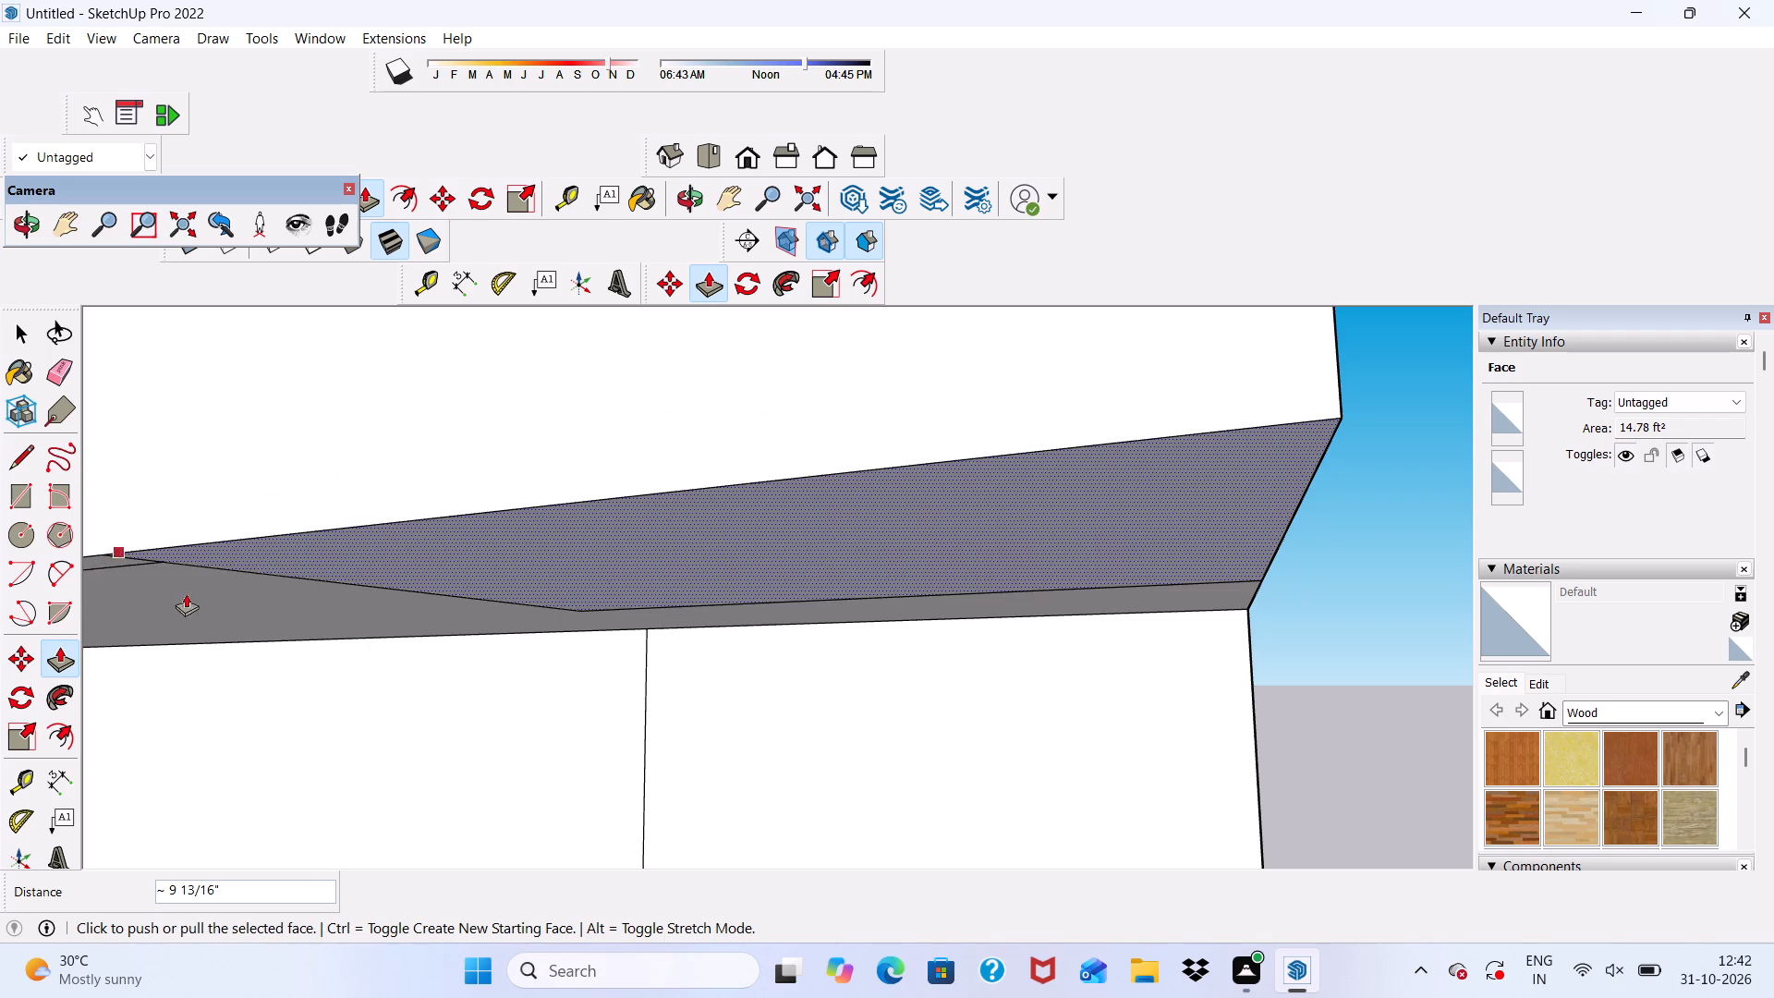
{"action": "scroll", "coordinate": [186, 593], "scroll_direction": "down", "scroll_amount": 3}
{"action": "middle_click_drag", "start_coordinate": [523, 645], "coordinate": [612, 538]}
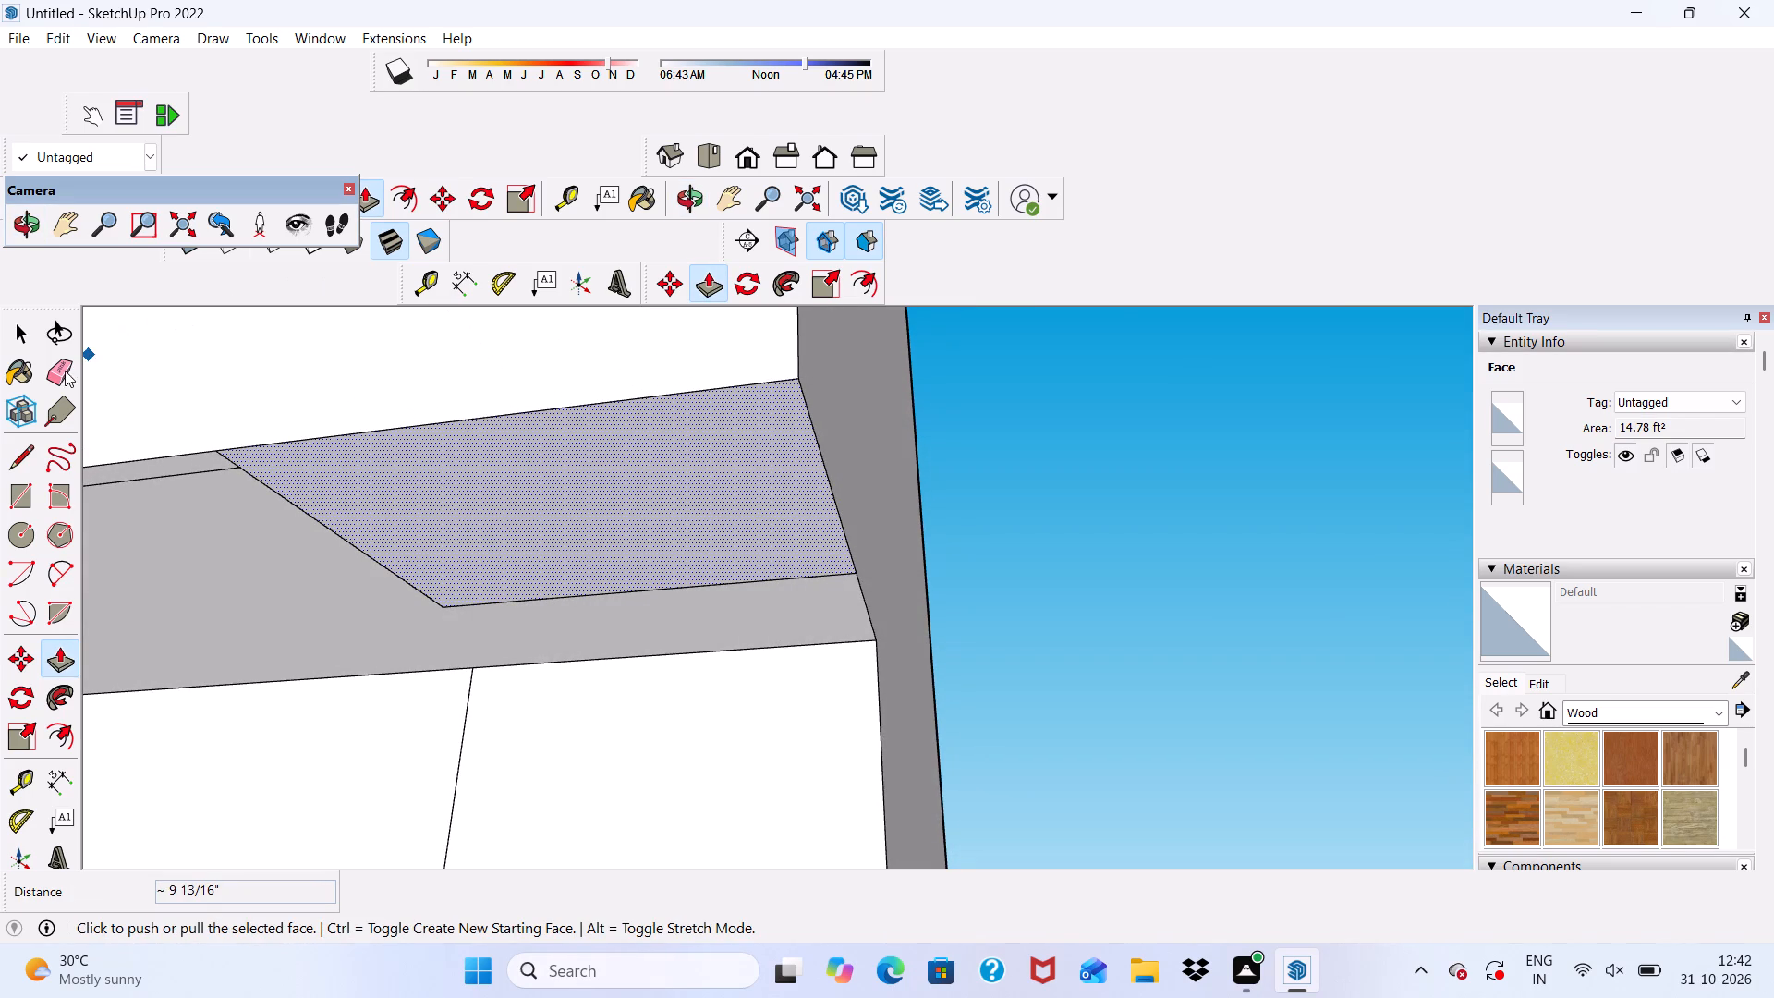
{"action": "left_click_drag", "start_coordinate": [57, 372], "coordinate": [66, 373]}
{"action": "scroll", "coordinate": [226, 491], "scroll_direction": "up", "scroll_amount": 2}
{"action": "left_click_drag", "start_coordinate": [220, 457], "coordinate": [254, 474]}
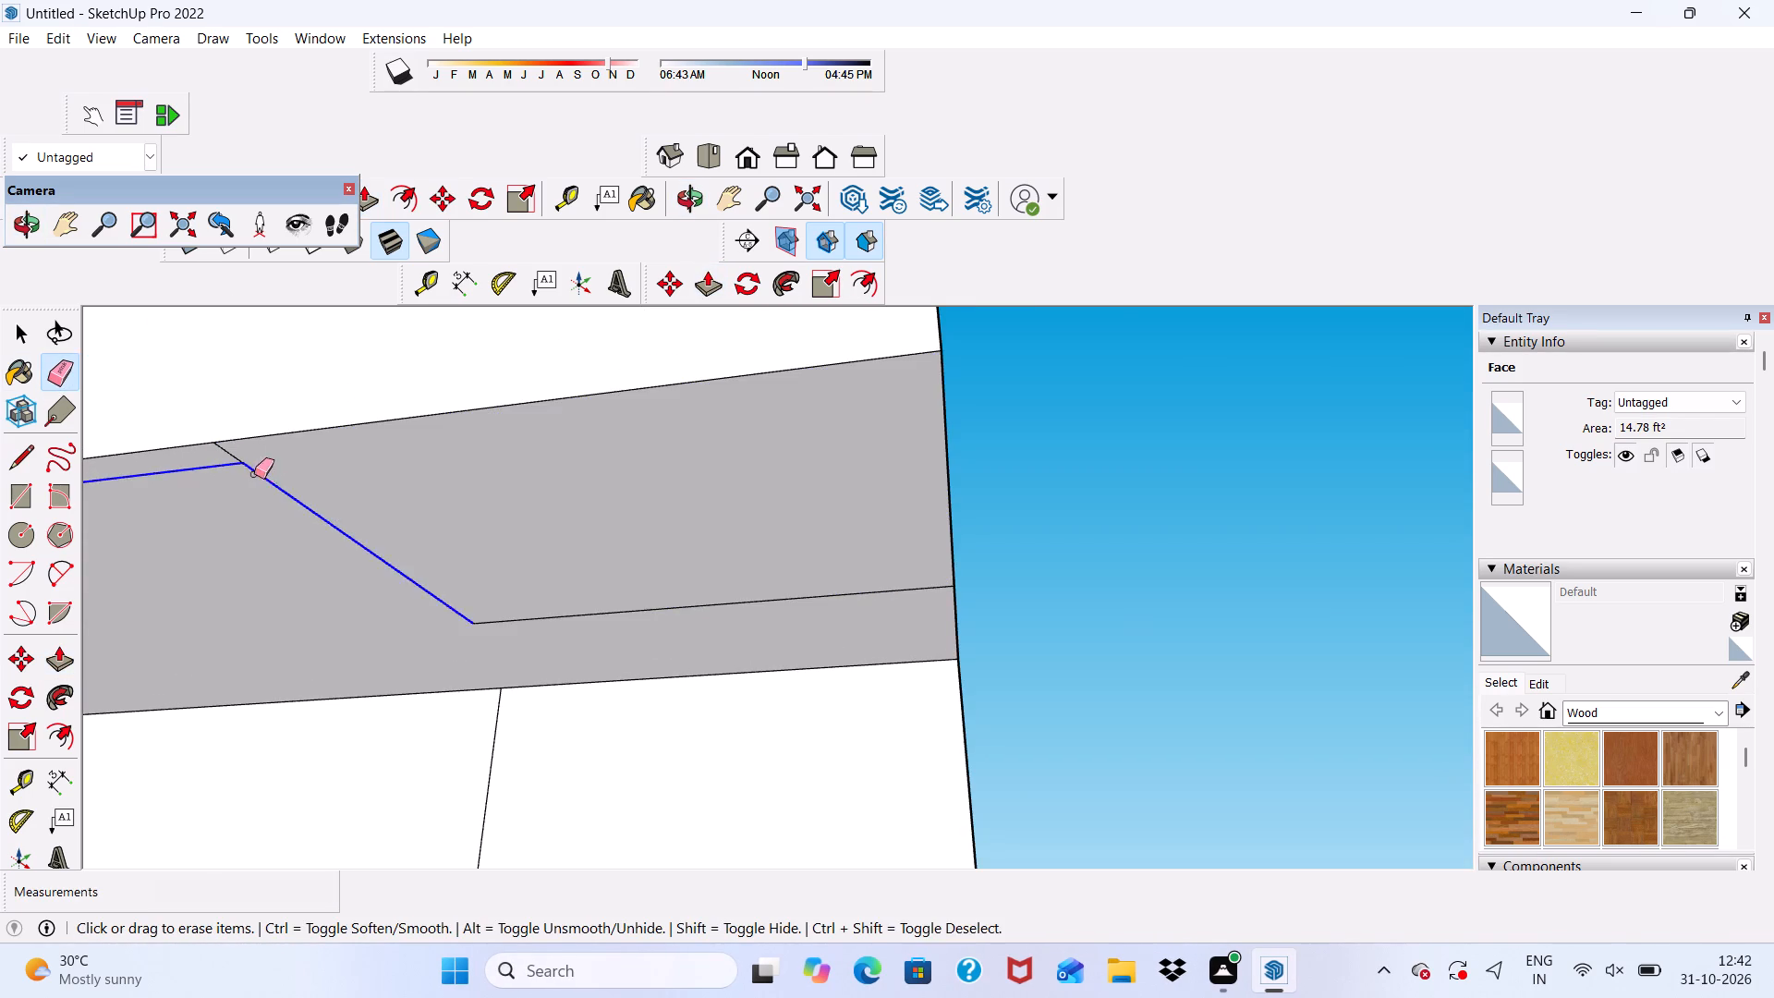
{"action": "left_click_drag", "start_coordinate": [254, 474], "coordinate": [266, 478]}
{"action": "left_click_drag", "start_coordinate": [209, 460], "coordinate": [239, 454]}
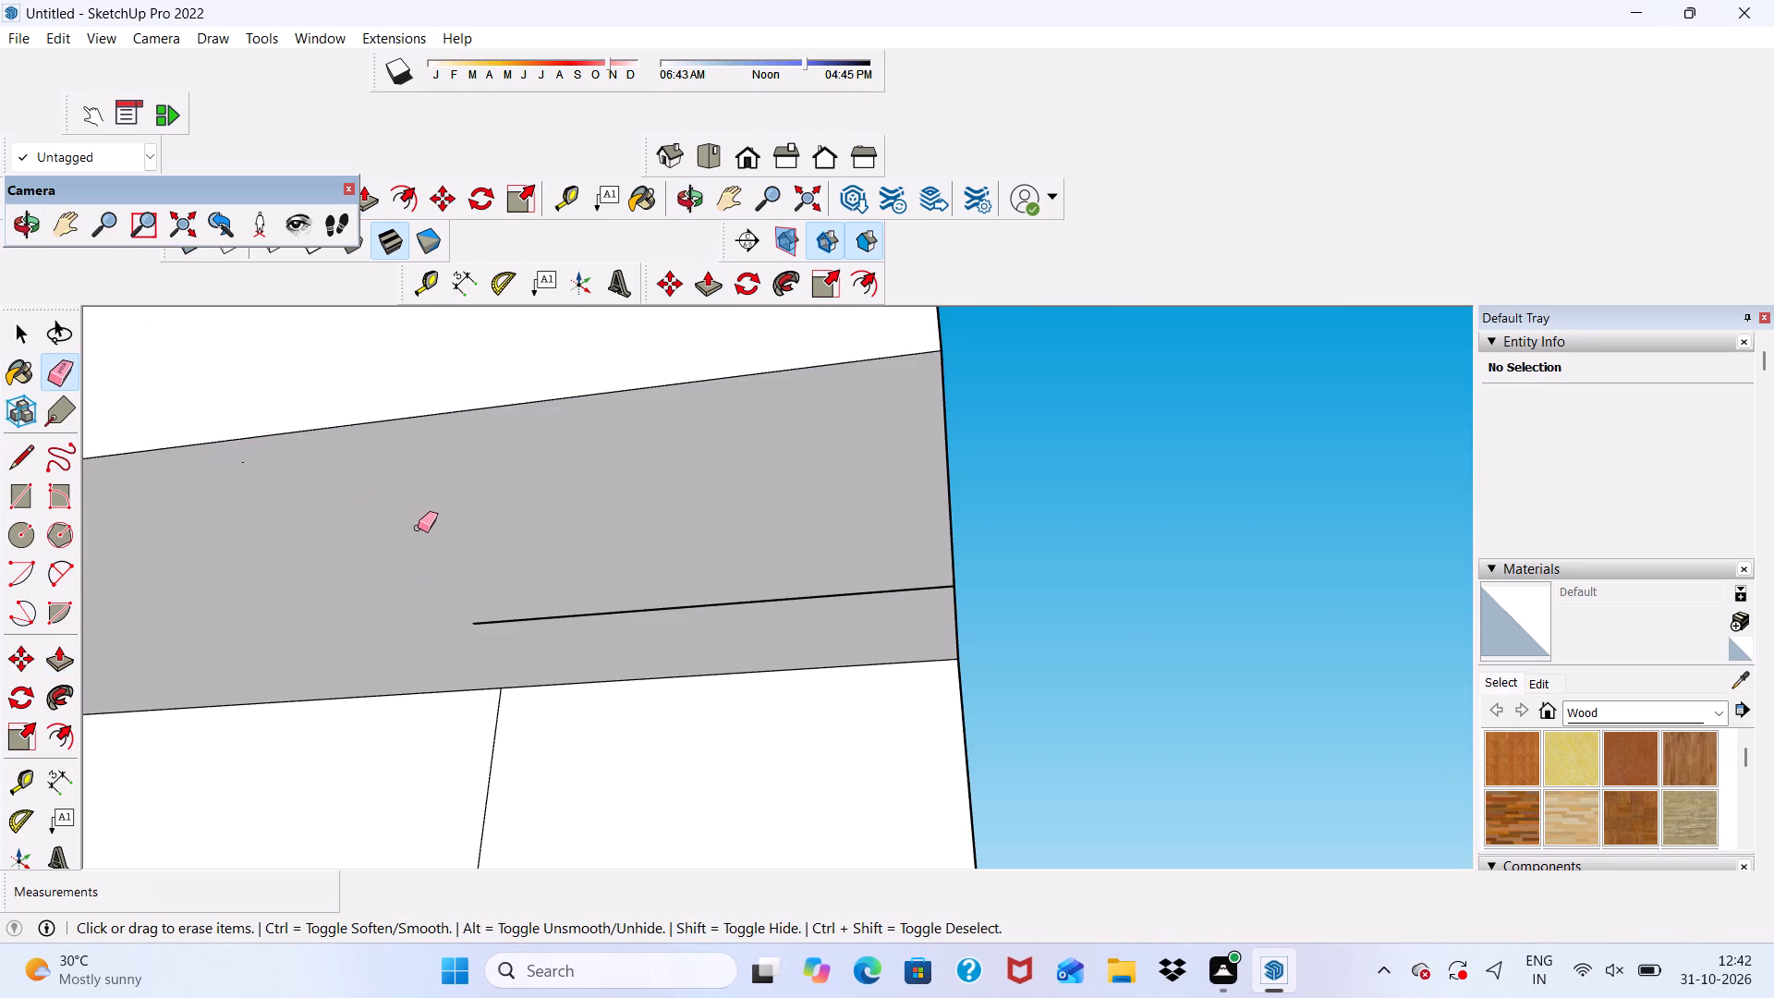
{"action": "left_click_drag", "start_coordinate": [418, 528], "coordinate": [630, 639]}
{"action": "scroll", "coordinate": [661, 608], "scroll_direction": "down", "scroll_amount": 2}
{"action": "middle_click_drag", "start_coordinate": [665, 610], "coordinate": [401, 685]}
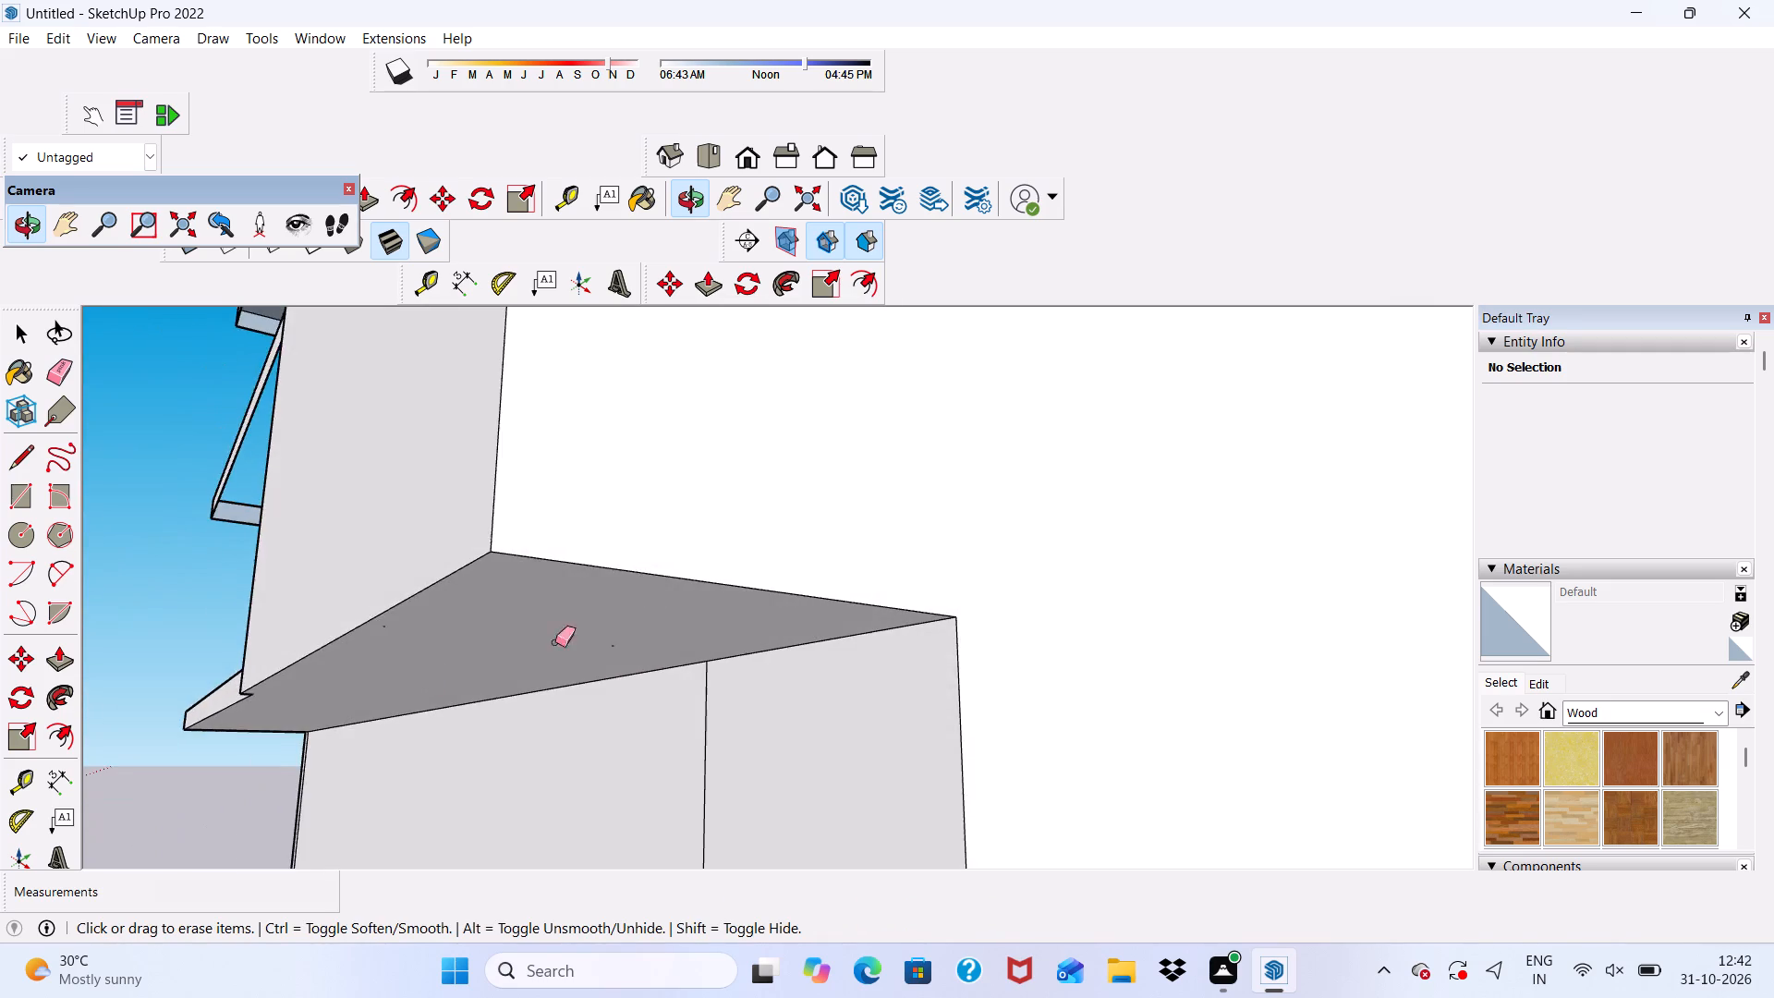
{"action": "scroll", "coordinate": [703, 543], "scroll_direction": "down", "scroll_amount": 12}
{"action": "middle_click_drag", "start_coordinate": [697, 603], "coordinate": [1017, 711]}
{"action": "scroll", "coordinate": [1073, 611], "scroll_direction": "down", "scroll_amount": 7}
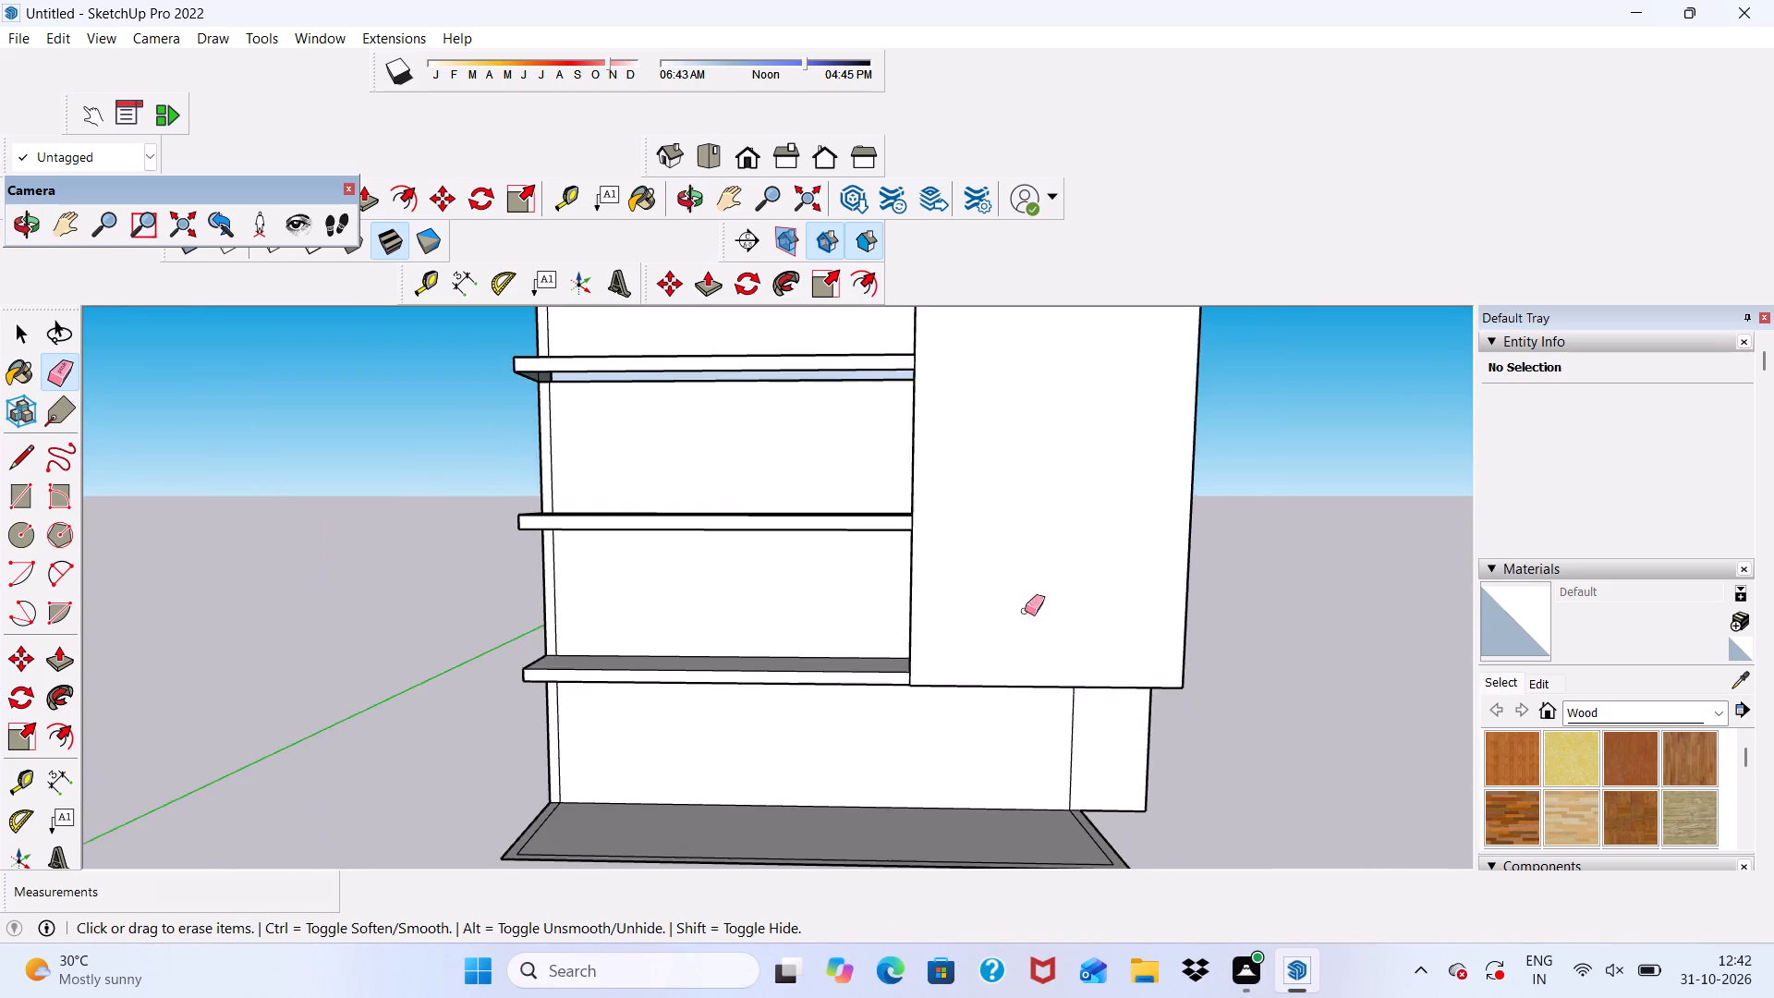
Push/Pull the recessed underside face of the top ledge down about 10 7/8" so it is flush with the ledge's bottom edge.
{"action": "scroll", "coordinate": [1025, 611], "scroll_direction": "down", "scroll_amount": 5}
{"action": "middle_click_drag", "start_coordinate": [957, 648], "coordinate": [710, 631]}
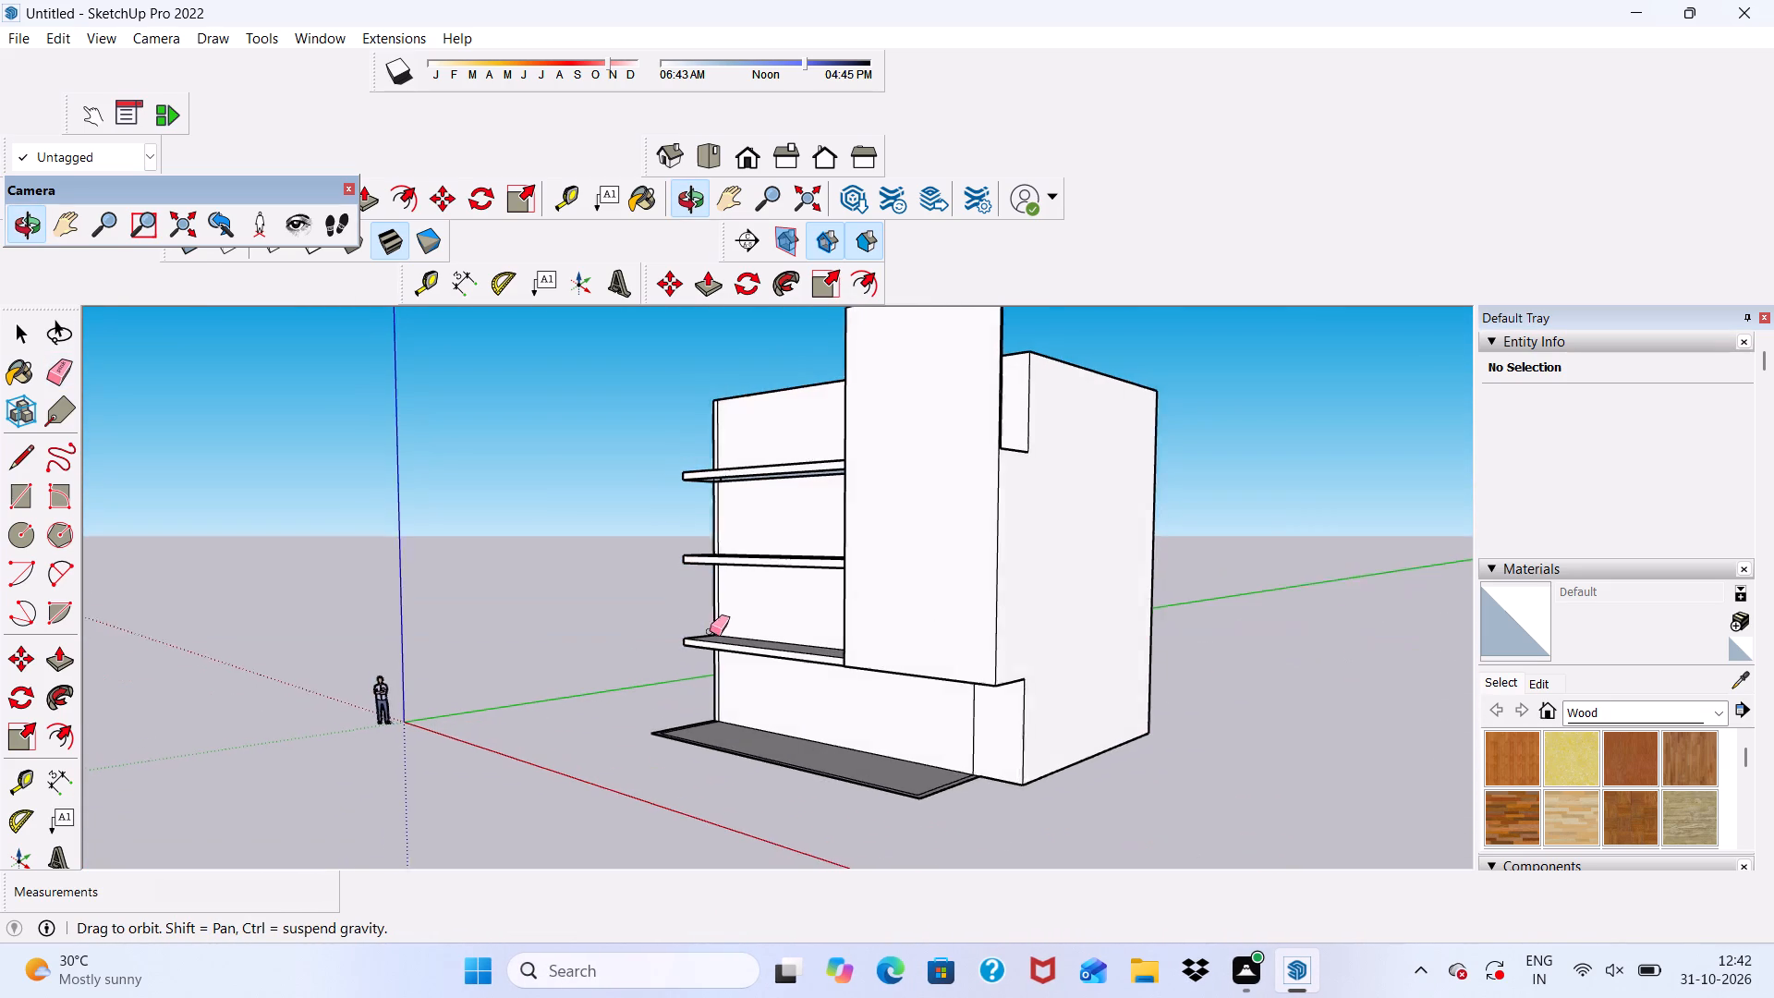
{"action": "middle_click_drag", "start_coordinate": [710, 631], "coordinate": [706, 631]}
{"action": "key", "text": "space"}
{"action": "middle_click_drag", "start_coordinate": [667, 592], "coordinate": [734, 426]}
{"action": "scroll", "coordinate": [735, 425], "scroll_direction": "up", "scroll_amount": 9}
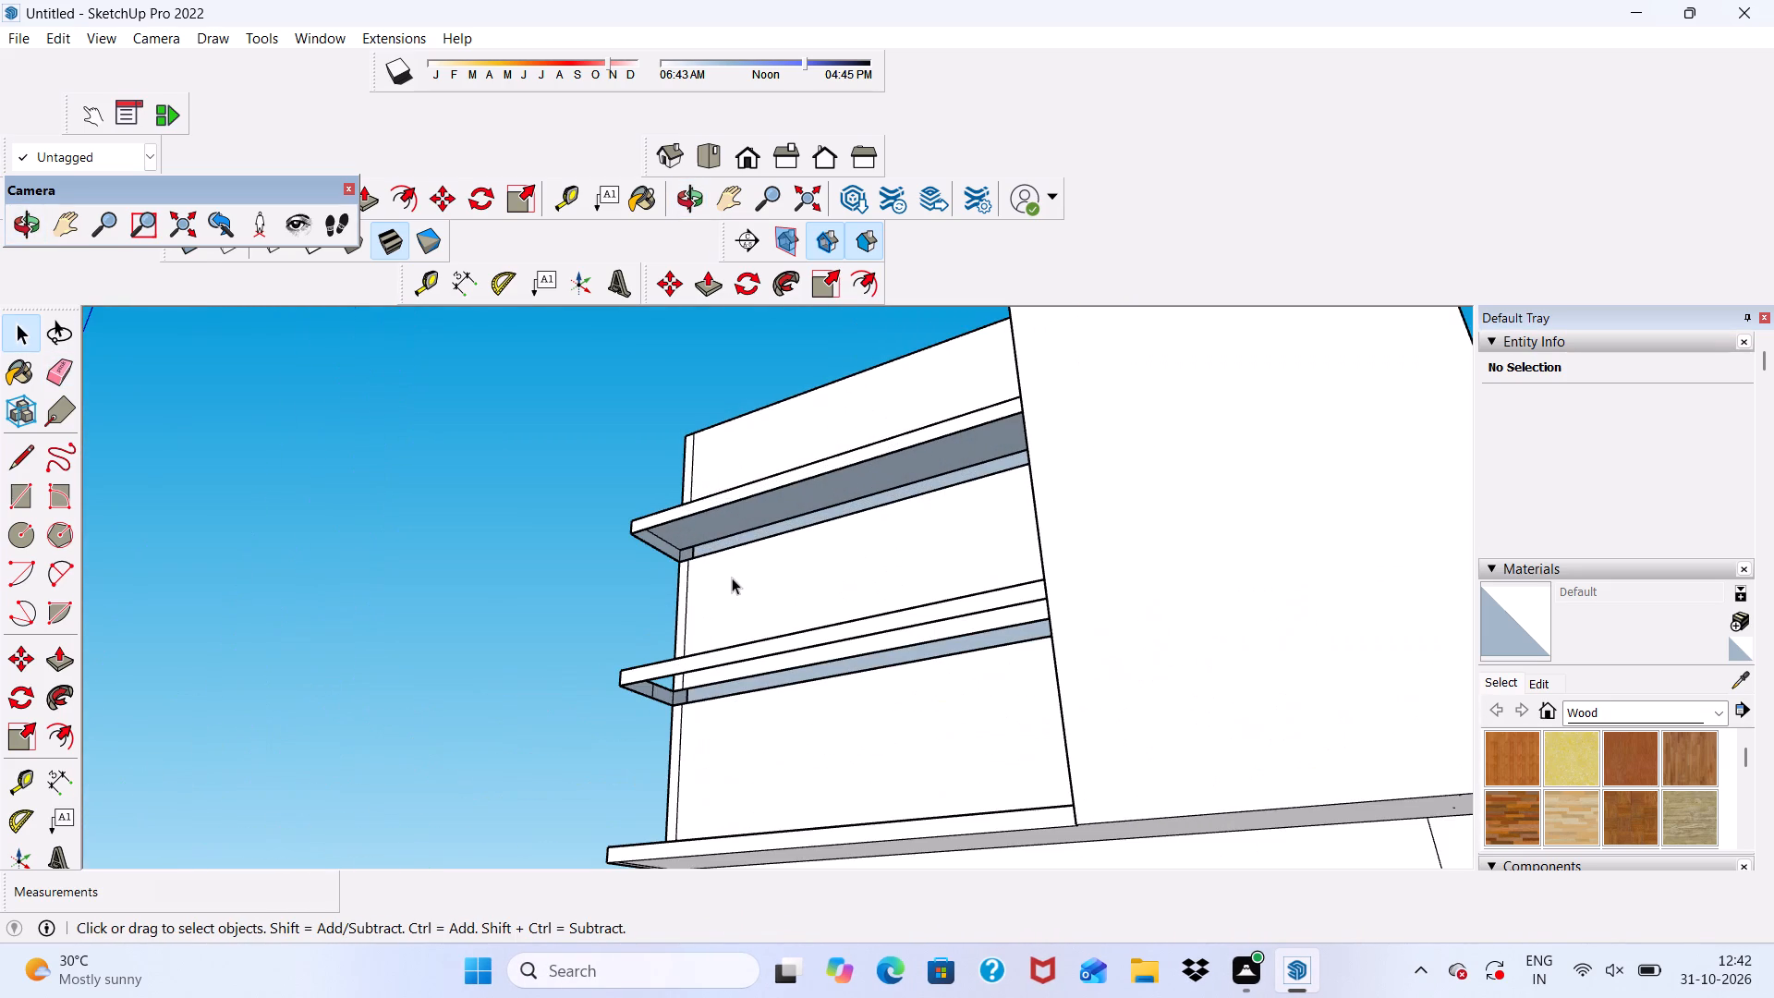
{"action": "left_click", "coordinate": [721, 527]}
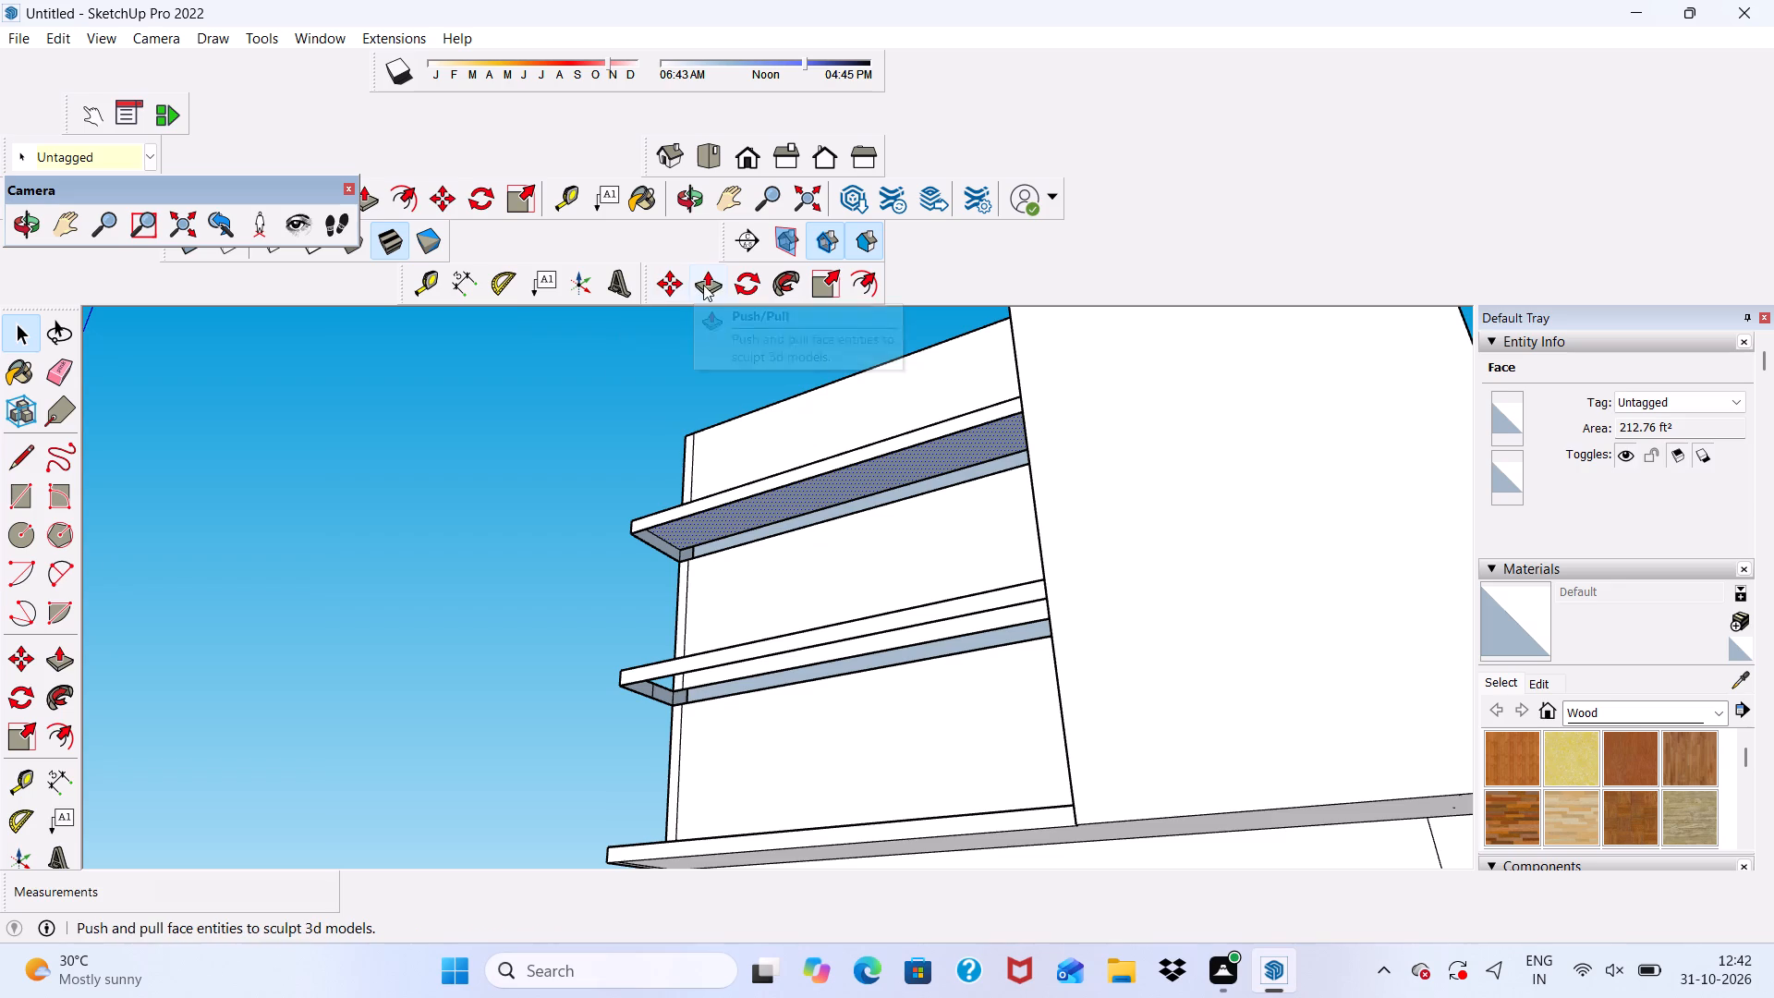
{"action": "left_click", "coordinate": [708, 283]}
{"action": "scroll", "coordinate": [785, 524], "scroll_direction": "up", "scroll_amount": 5}
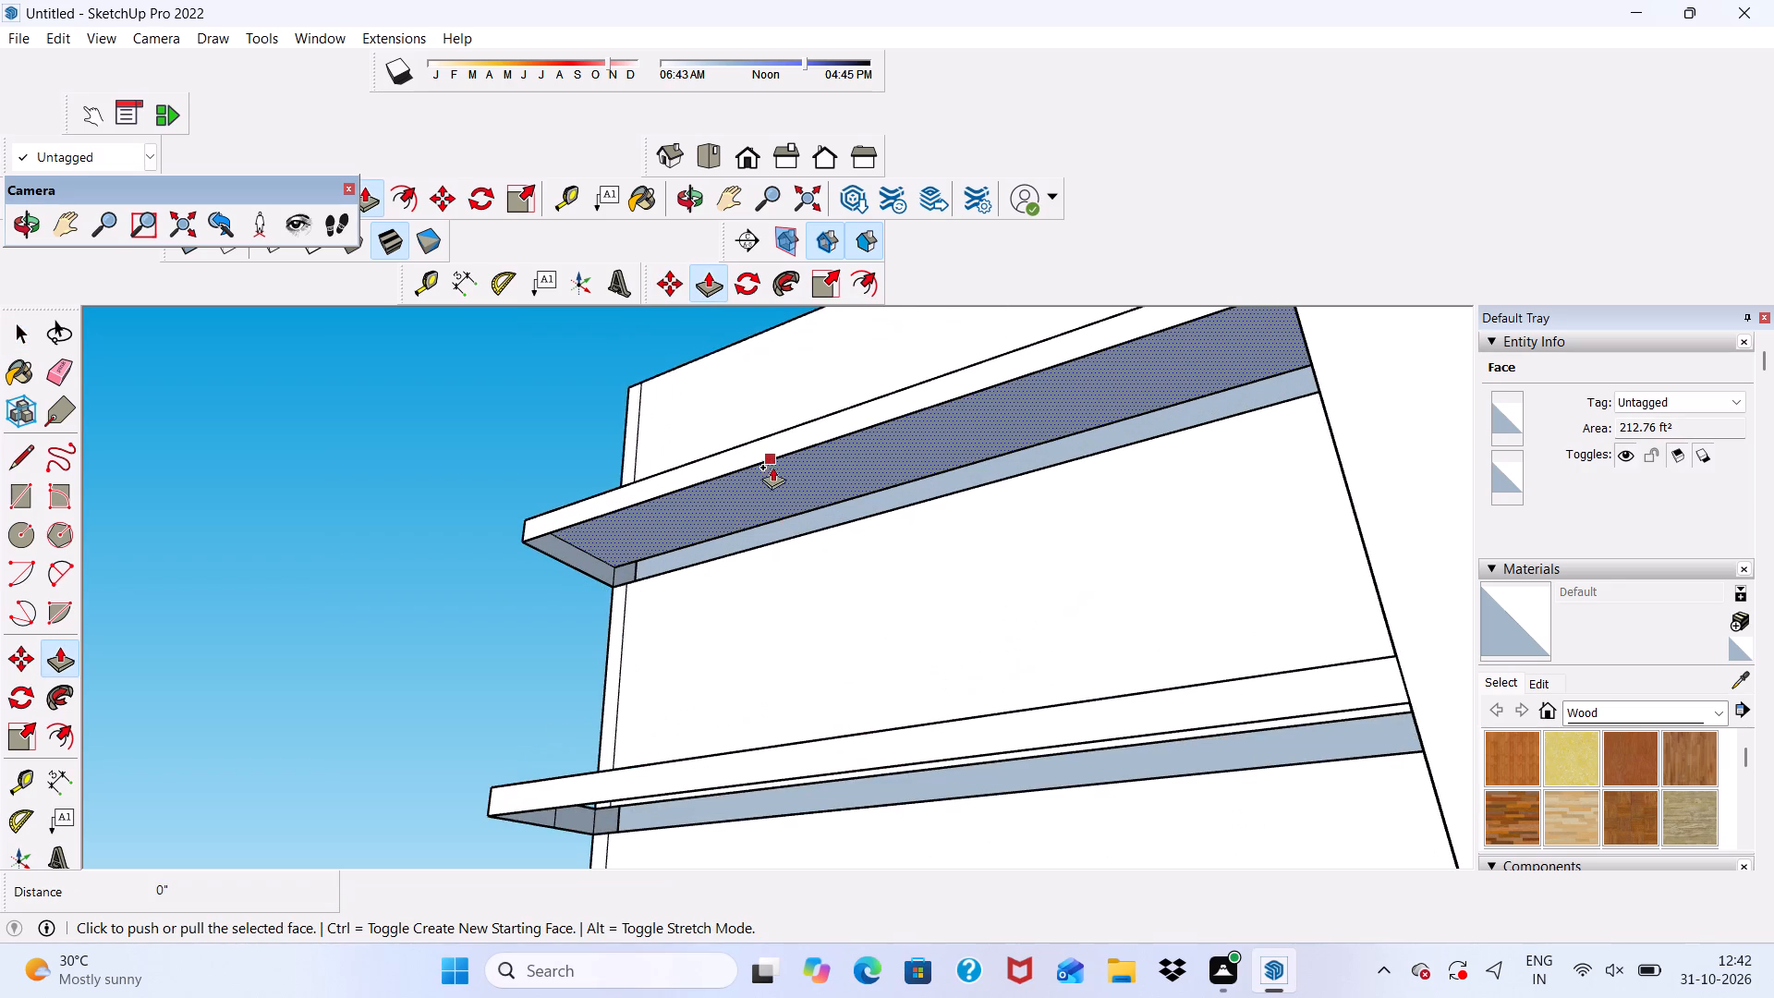
{"action": "left_click", "coordinate": [777, 477]}
{"action": "scroll", "coordinate": [518, 529], "scroll_direction": "up", "scroll_amount": 2}
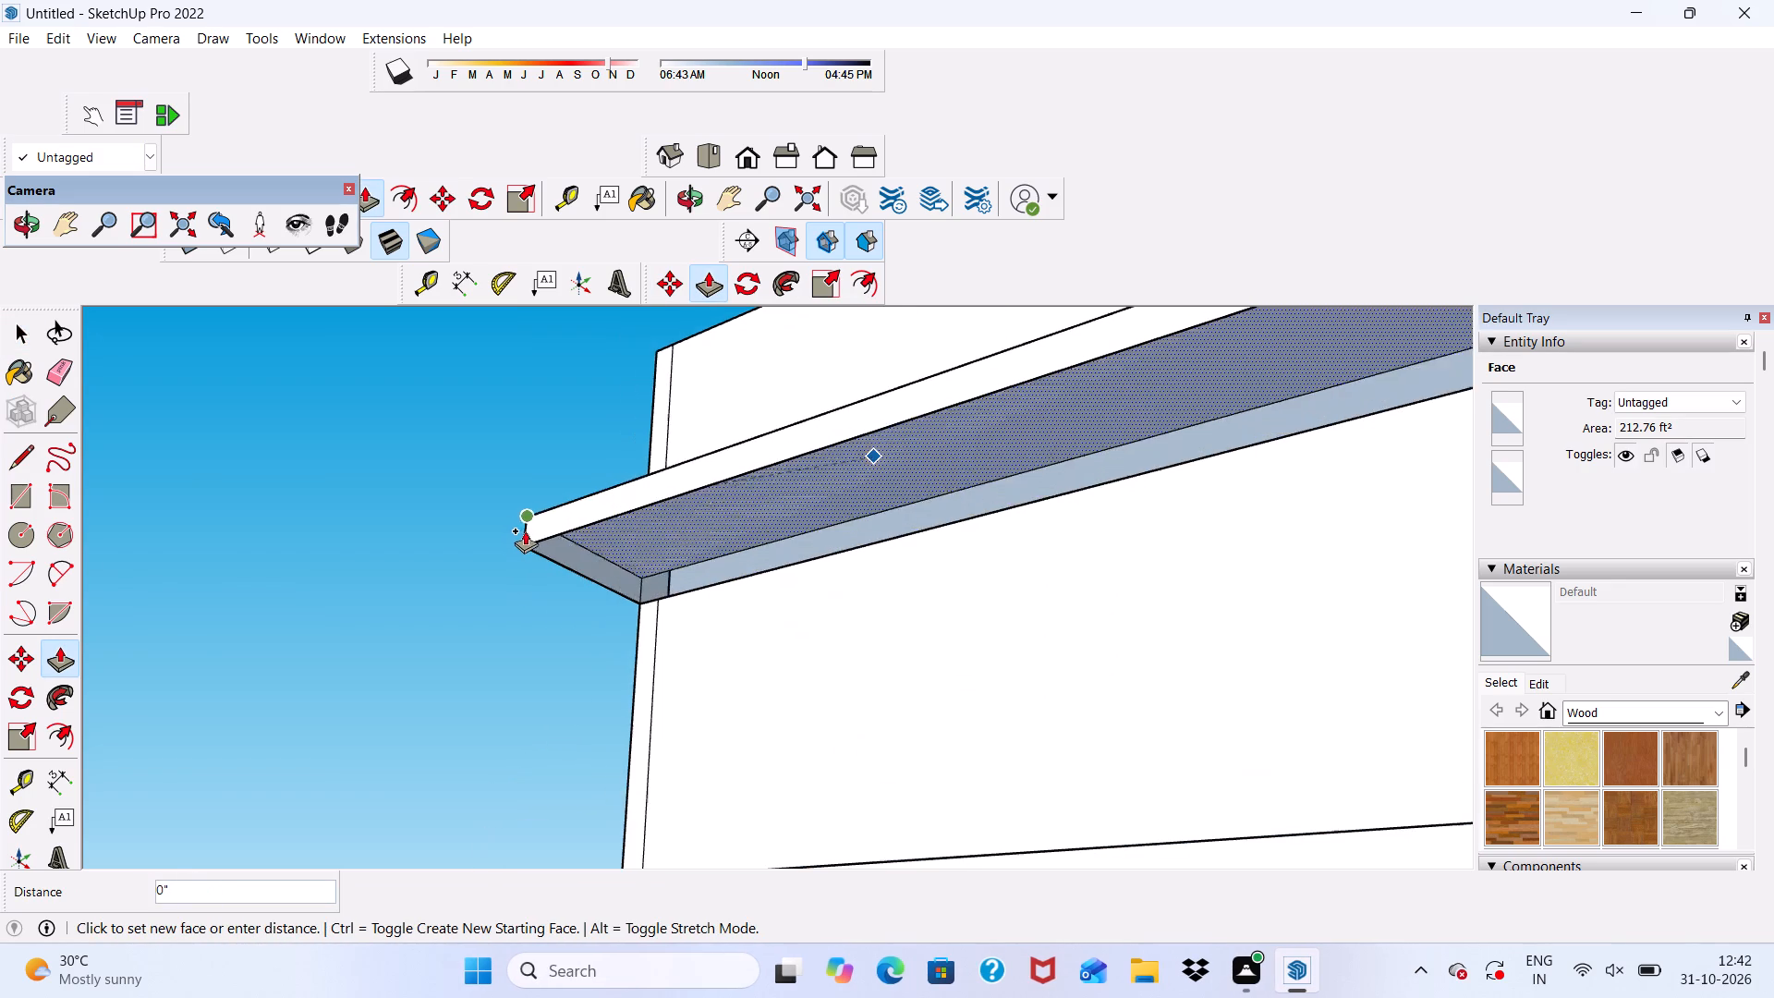
{"action": "left_click", "coordinate": [537, 549]}
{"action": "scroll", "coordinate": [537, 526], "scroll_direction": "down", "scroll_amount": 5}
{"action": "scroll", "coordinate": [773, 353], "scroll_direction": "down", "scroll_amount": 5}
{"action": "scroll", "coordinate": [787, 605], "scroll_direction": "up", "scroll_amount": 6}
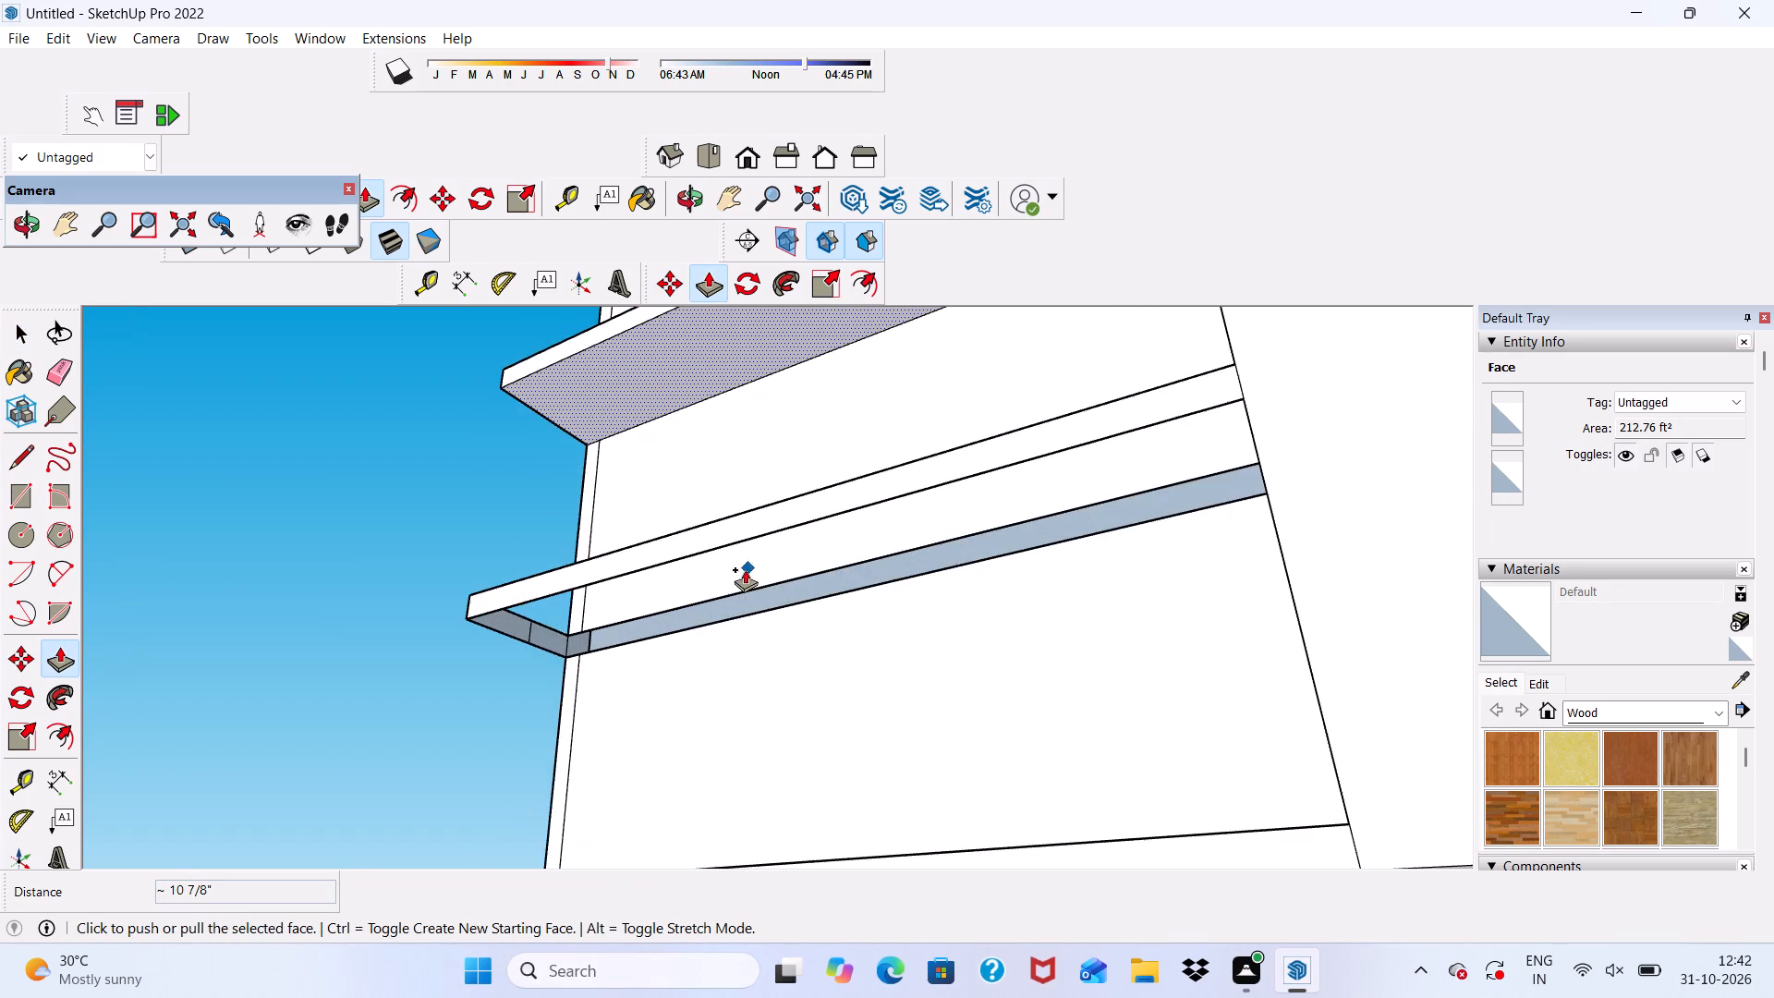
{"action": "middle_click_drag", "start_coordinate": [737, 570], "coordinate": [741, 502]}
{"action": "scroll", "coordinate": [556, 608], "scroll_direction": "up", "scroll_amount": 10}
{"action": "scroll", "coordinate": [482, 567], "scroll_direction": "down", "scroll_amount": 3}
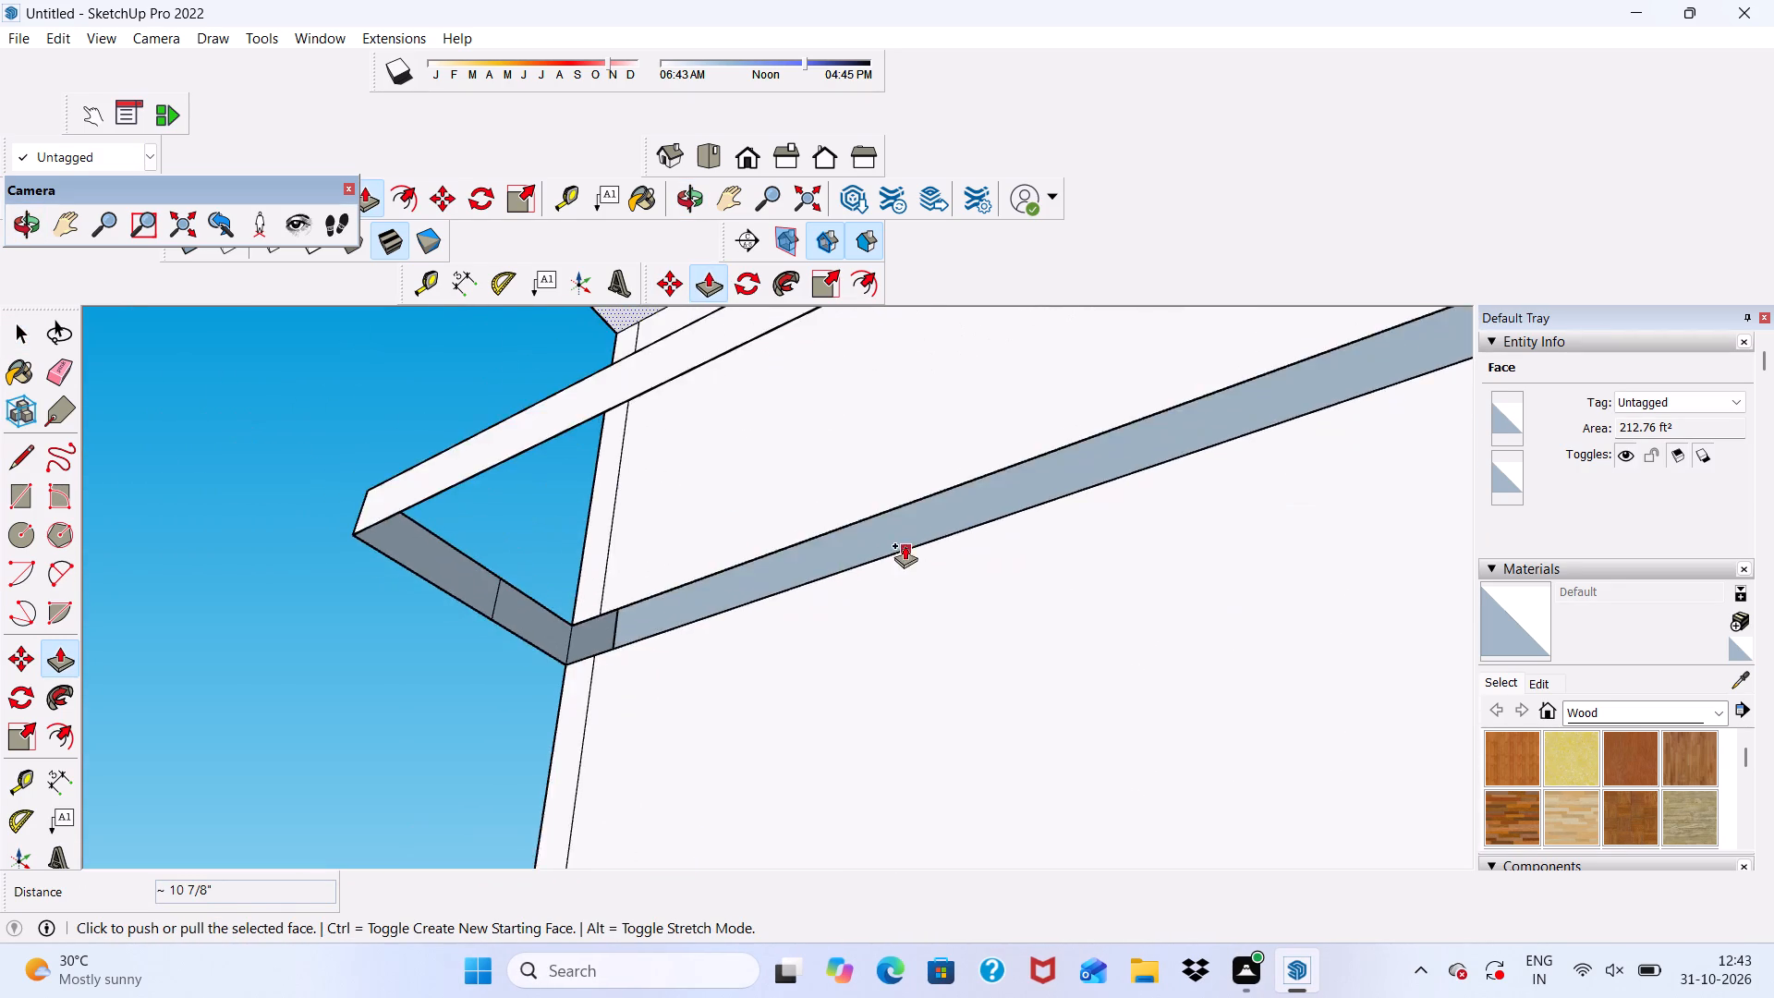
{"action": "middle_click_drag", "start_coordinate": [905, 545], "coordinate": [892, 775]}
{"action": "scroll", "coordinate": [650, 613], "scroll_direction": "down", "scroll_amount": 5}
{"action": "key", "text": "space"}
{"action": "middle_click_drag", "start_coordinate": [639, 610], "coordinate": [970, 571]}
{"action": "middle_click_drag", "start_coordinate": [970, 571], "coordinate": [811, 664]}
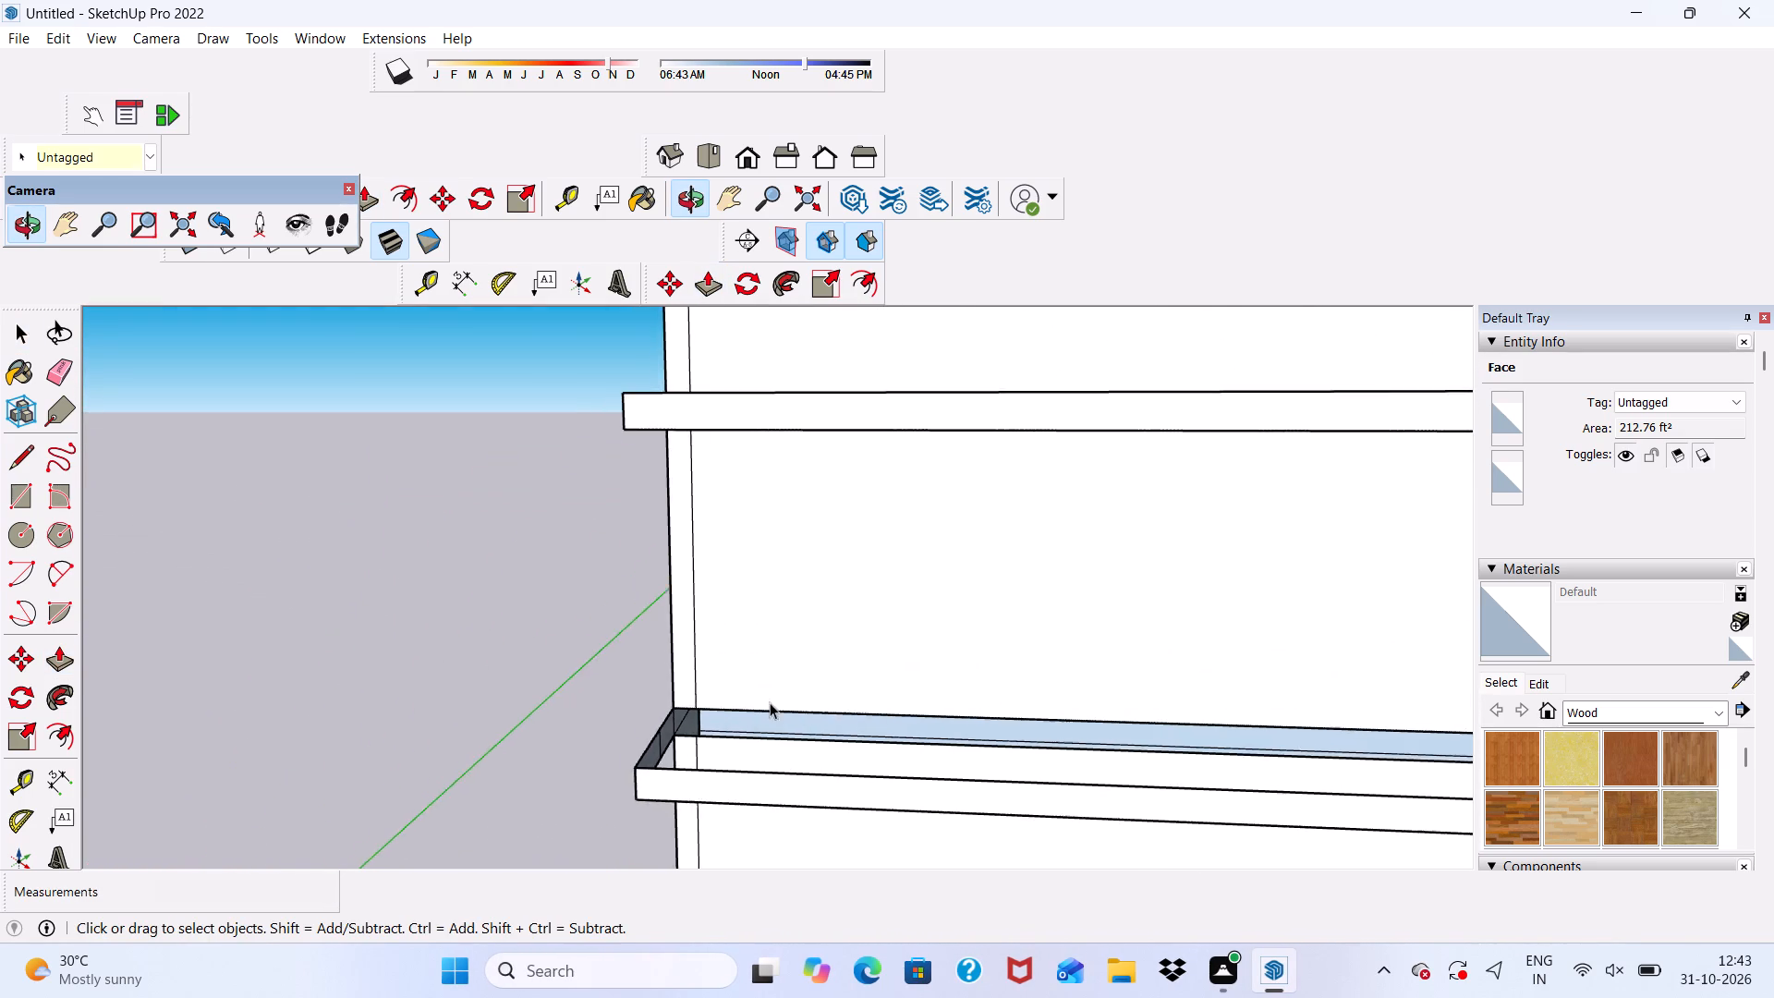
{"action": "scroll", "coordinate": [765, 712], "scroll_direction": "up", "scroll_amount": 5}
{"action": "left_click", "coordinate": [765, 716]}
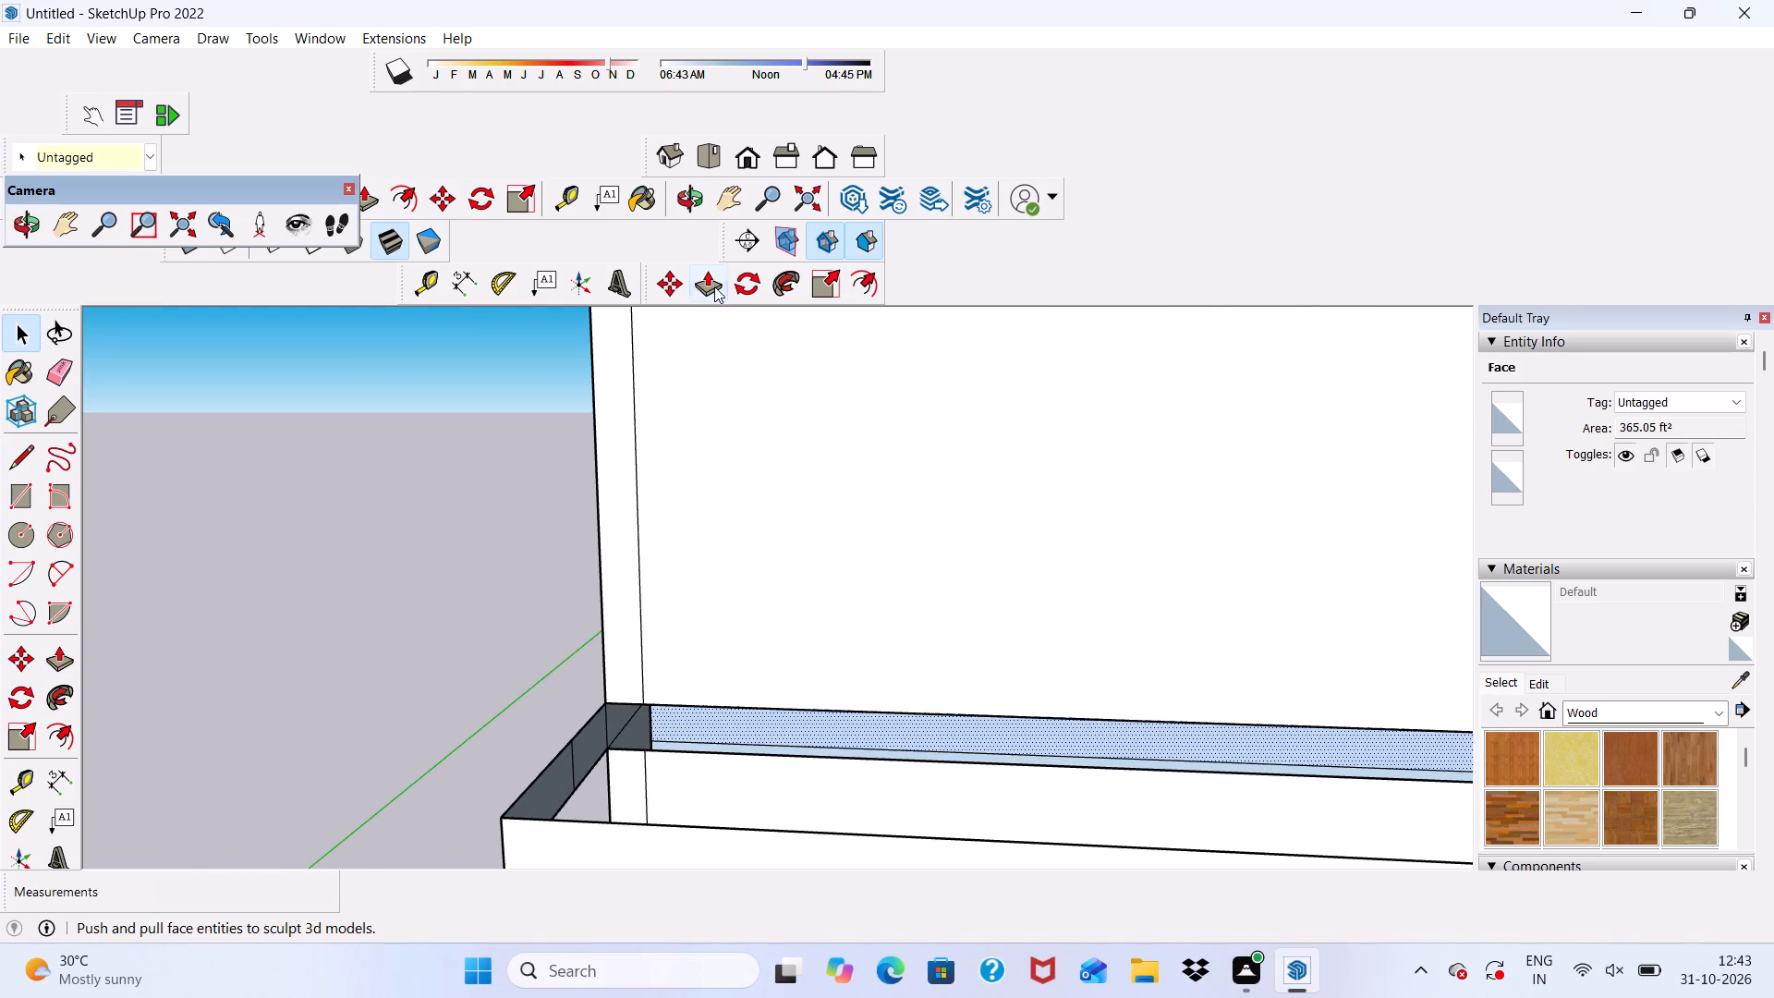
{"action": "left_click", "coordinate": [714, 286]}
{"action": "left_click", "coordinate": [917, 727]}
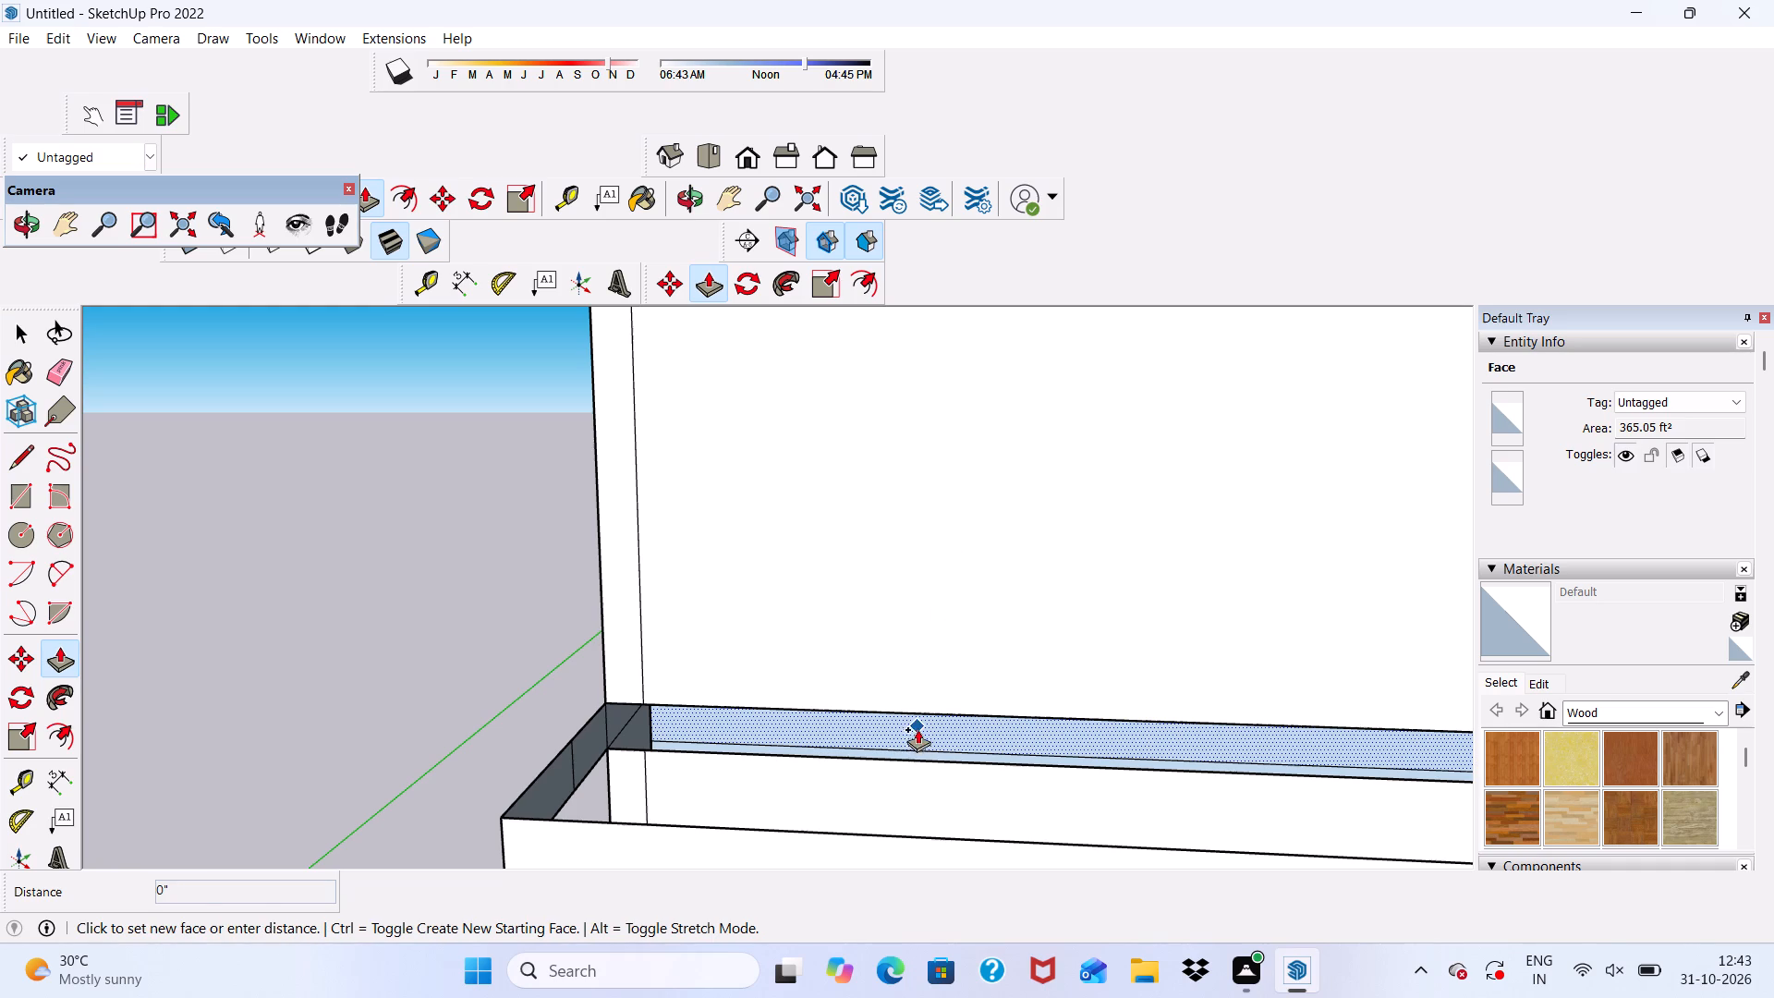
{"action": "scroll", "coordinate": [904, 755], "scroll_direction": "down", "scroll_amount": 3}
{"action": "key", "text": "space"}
Push/Pull the inner face of the middle ledge's front strip back 5' to the building wall, filling the open ledge.
{"action": "scroll", "coordinate": [710, 753], "scroll_direction": "up", "scroll_amount": 5}
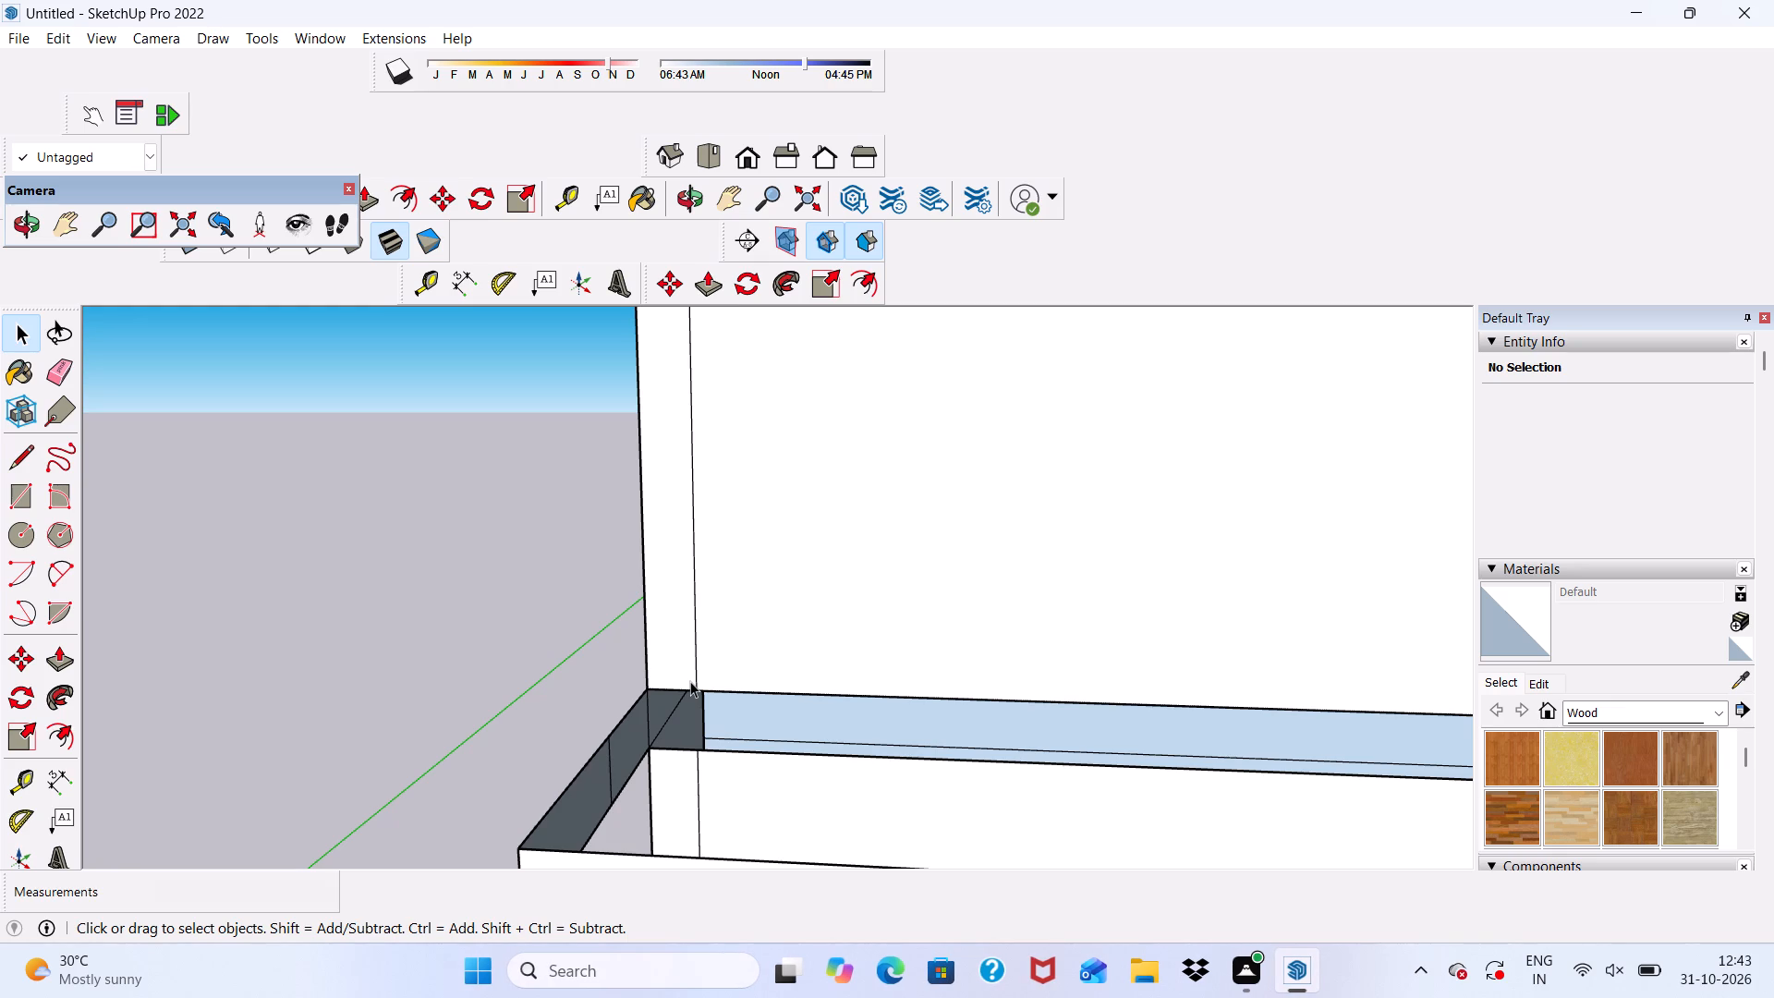
{"action": "scroll", "coordinate": [383, 585], "scroll_direction": "down", "scroll_amount": 3}
{"action": "middle_click_drag", "start_coordinate": [662, 615], "coordinate": [48, 706]}
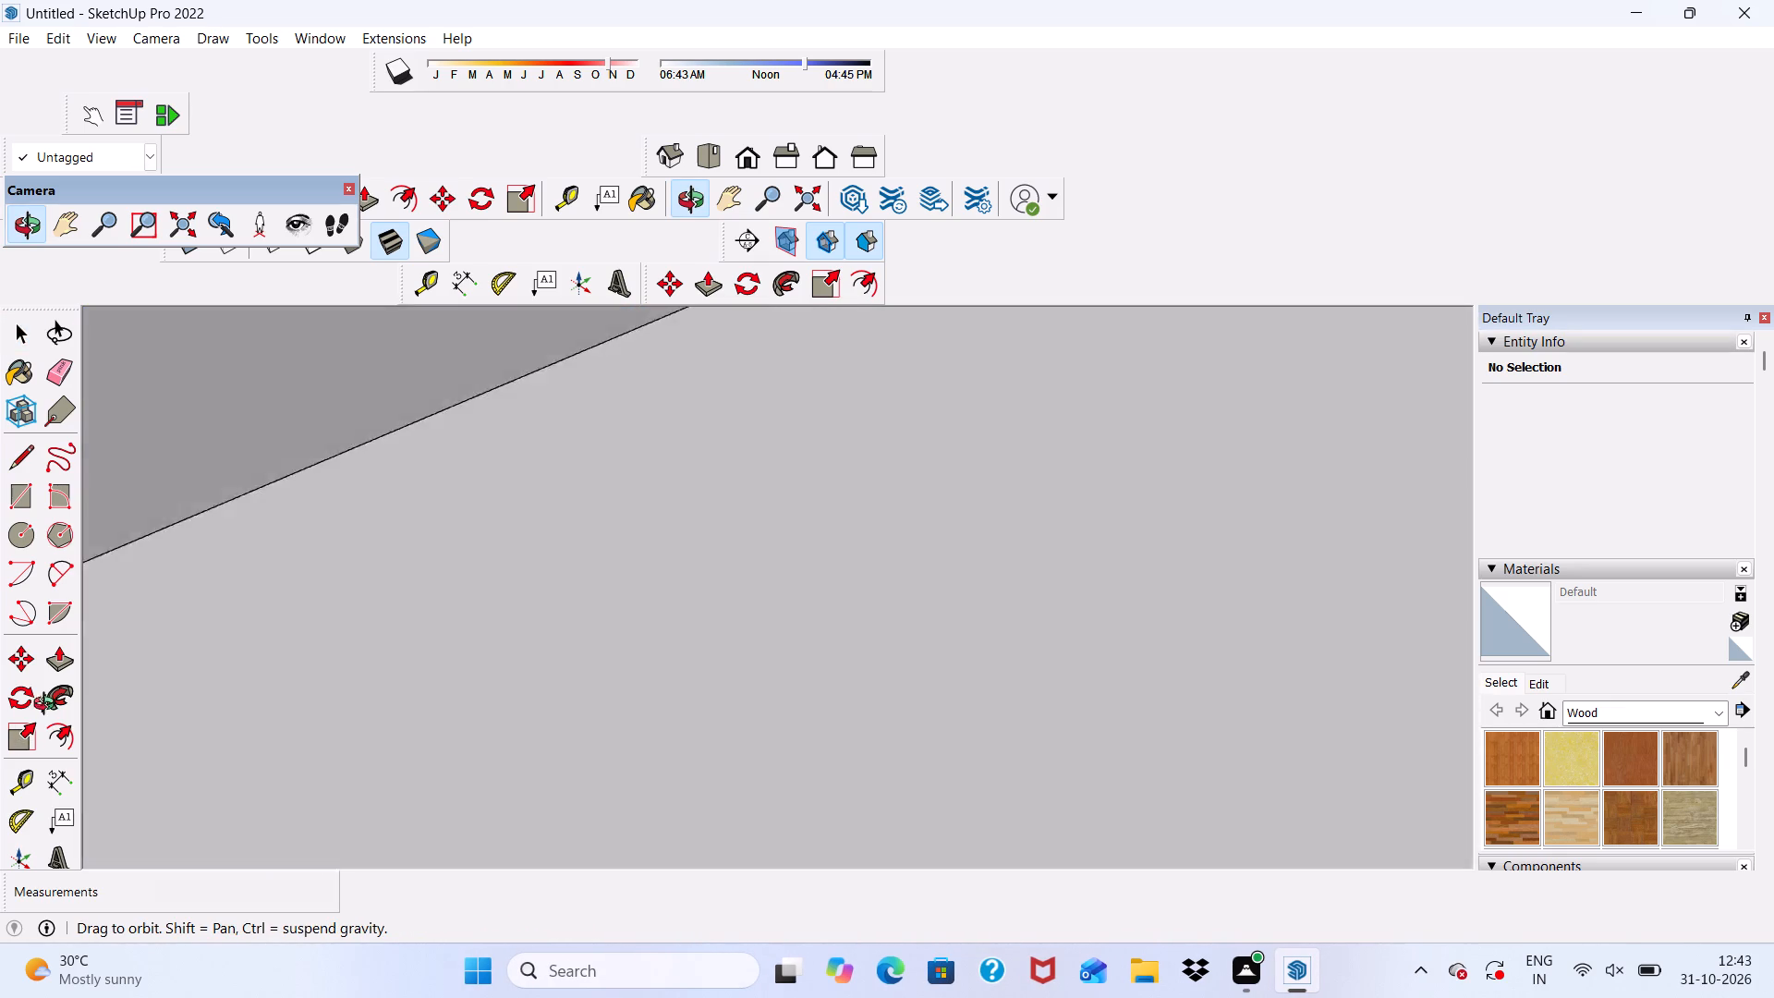
{"action": "middle_click_drag", "start_coordinate": [48, 706], "coordinate": [178, 663]}
{"action": "scroll", "coordinate": [594, 664], "scroll_direction": "up", "scroll_amount": 5}
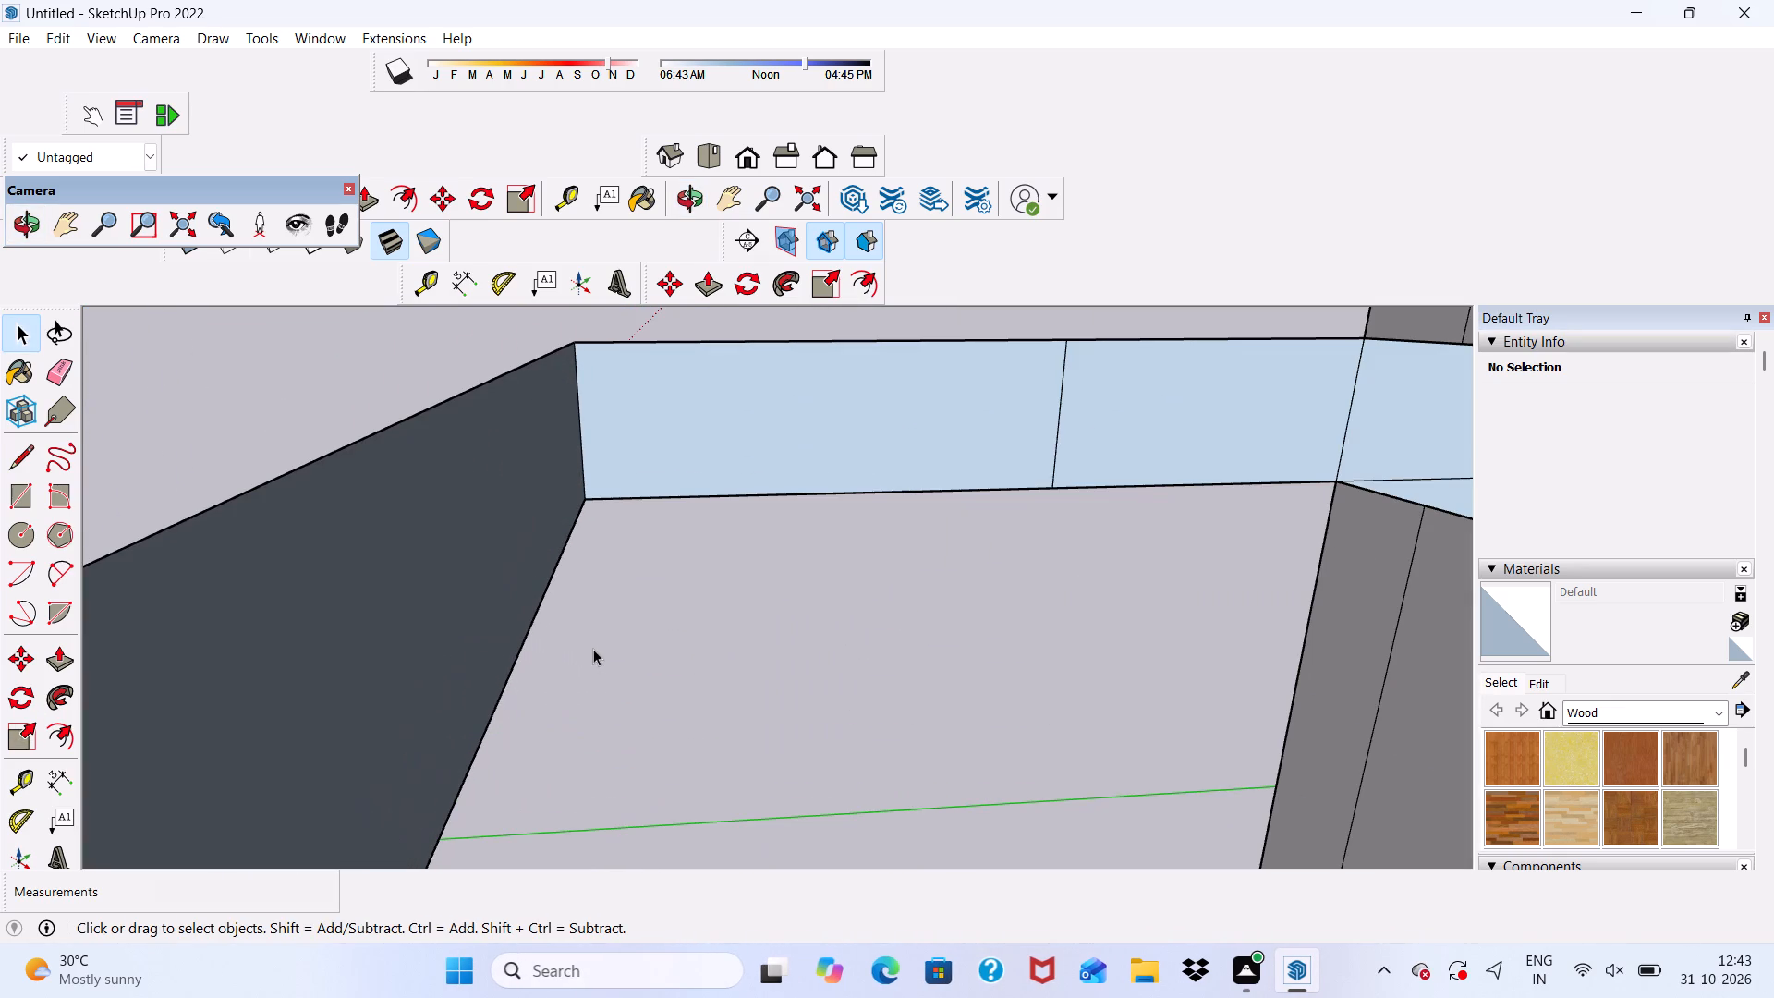
{"action": "left_click", "coordinate": [432, 611]}
{"action": "left_click", "coordinate": [705, 284]}
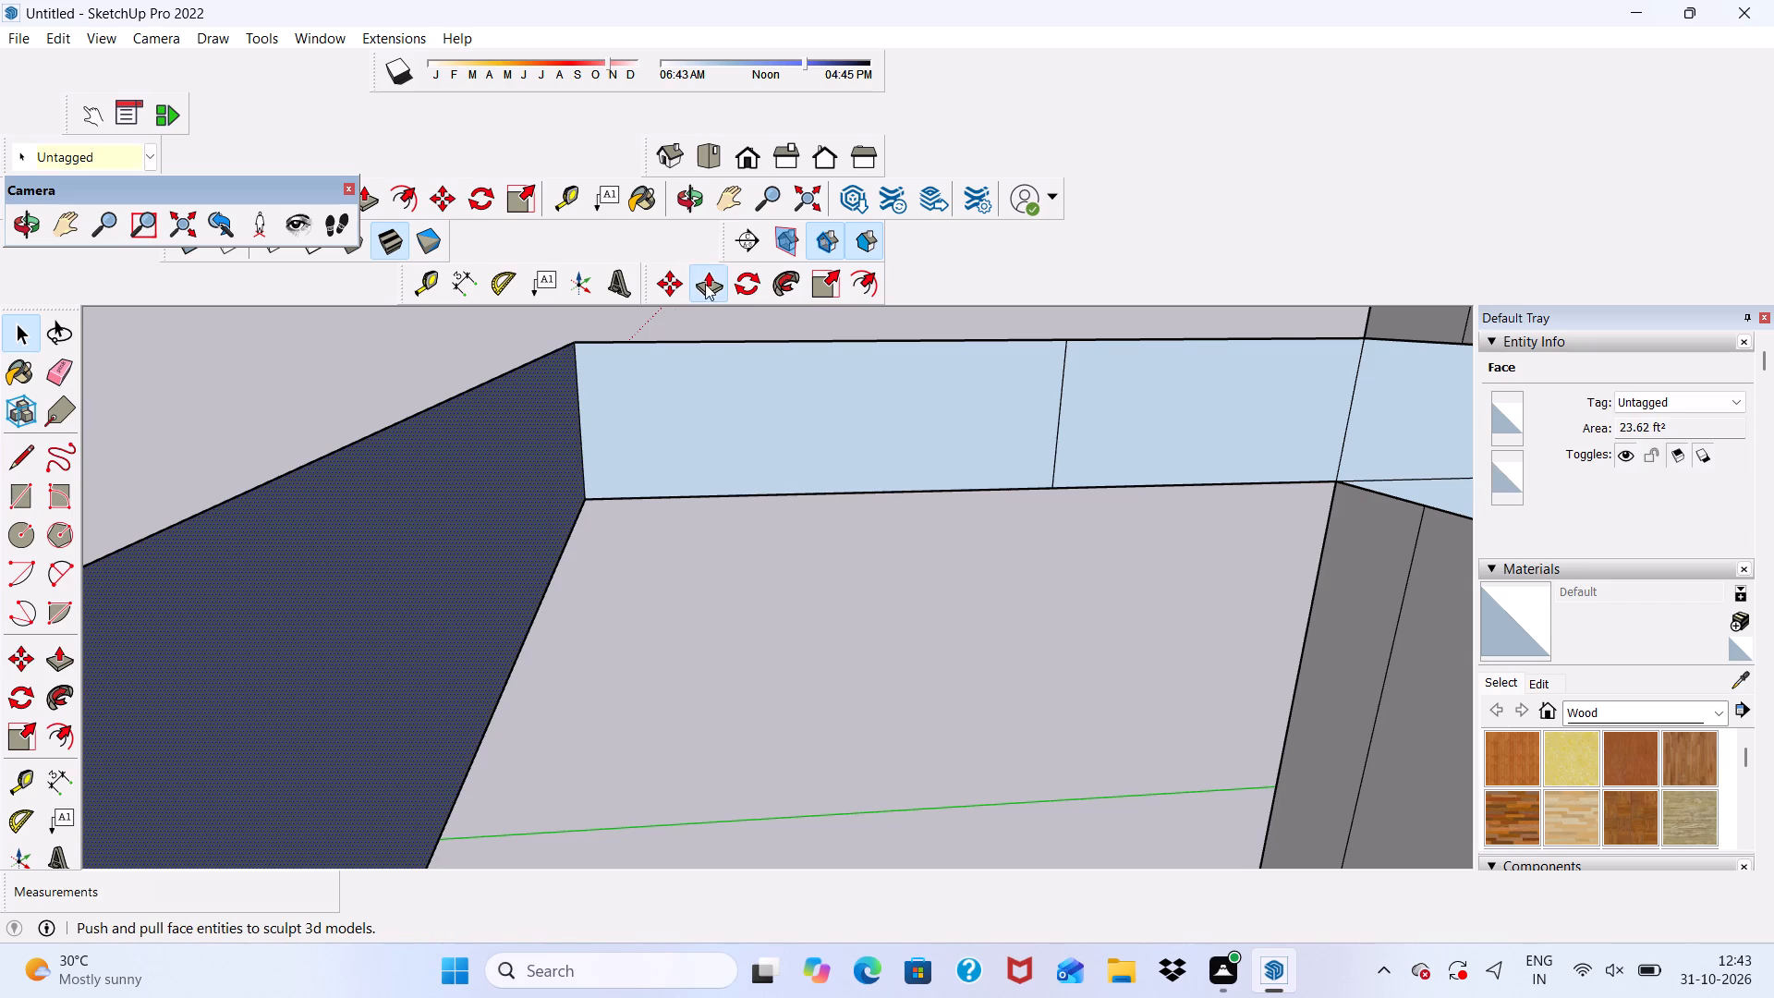
{"action": "left_click", "coordinate": [435, 525]}
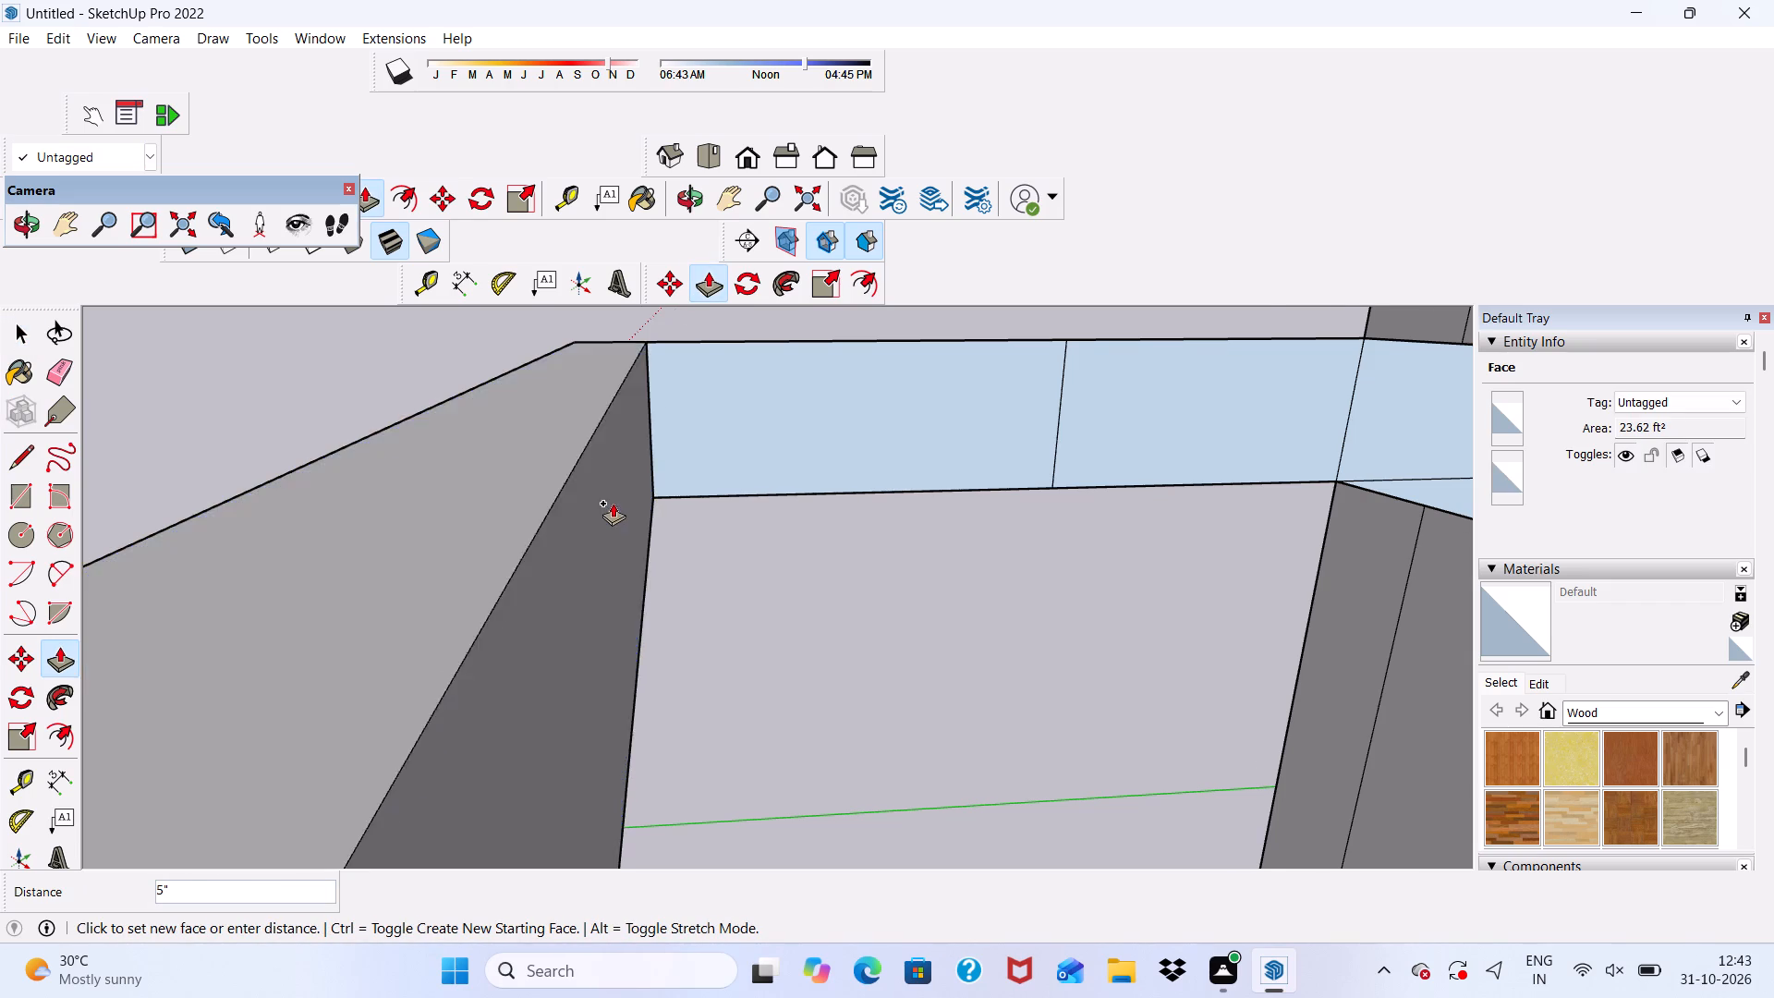
{"action": "scroll", "coordinate": [613, 502], "scroll_direction": "down", "scroll_amount": 5}
{"action": "scroll", "coordinate": [853, 420], "scroll_direction": "down", "scroll_amount": 5}
{"action": "left_click", "coordinate": [1202, 379]}
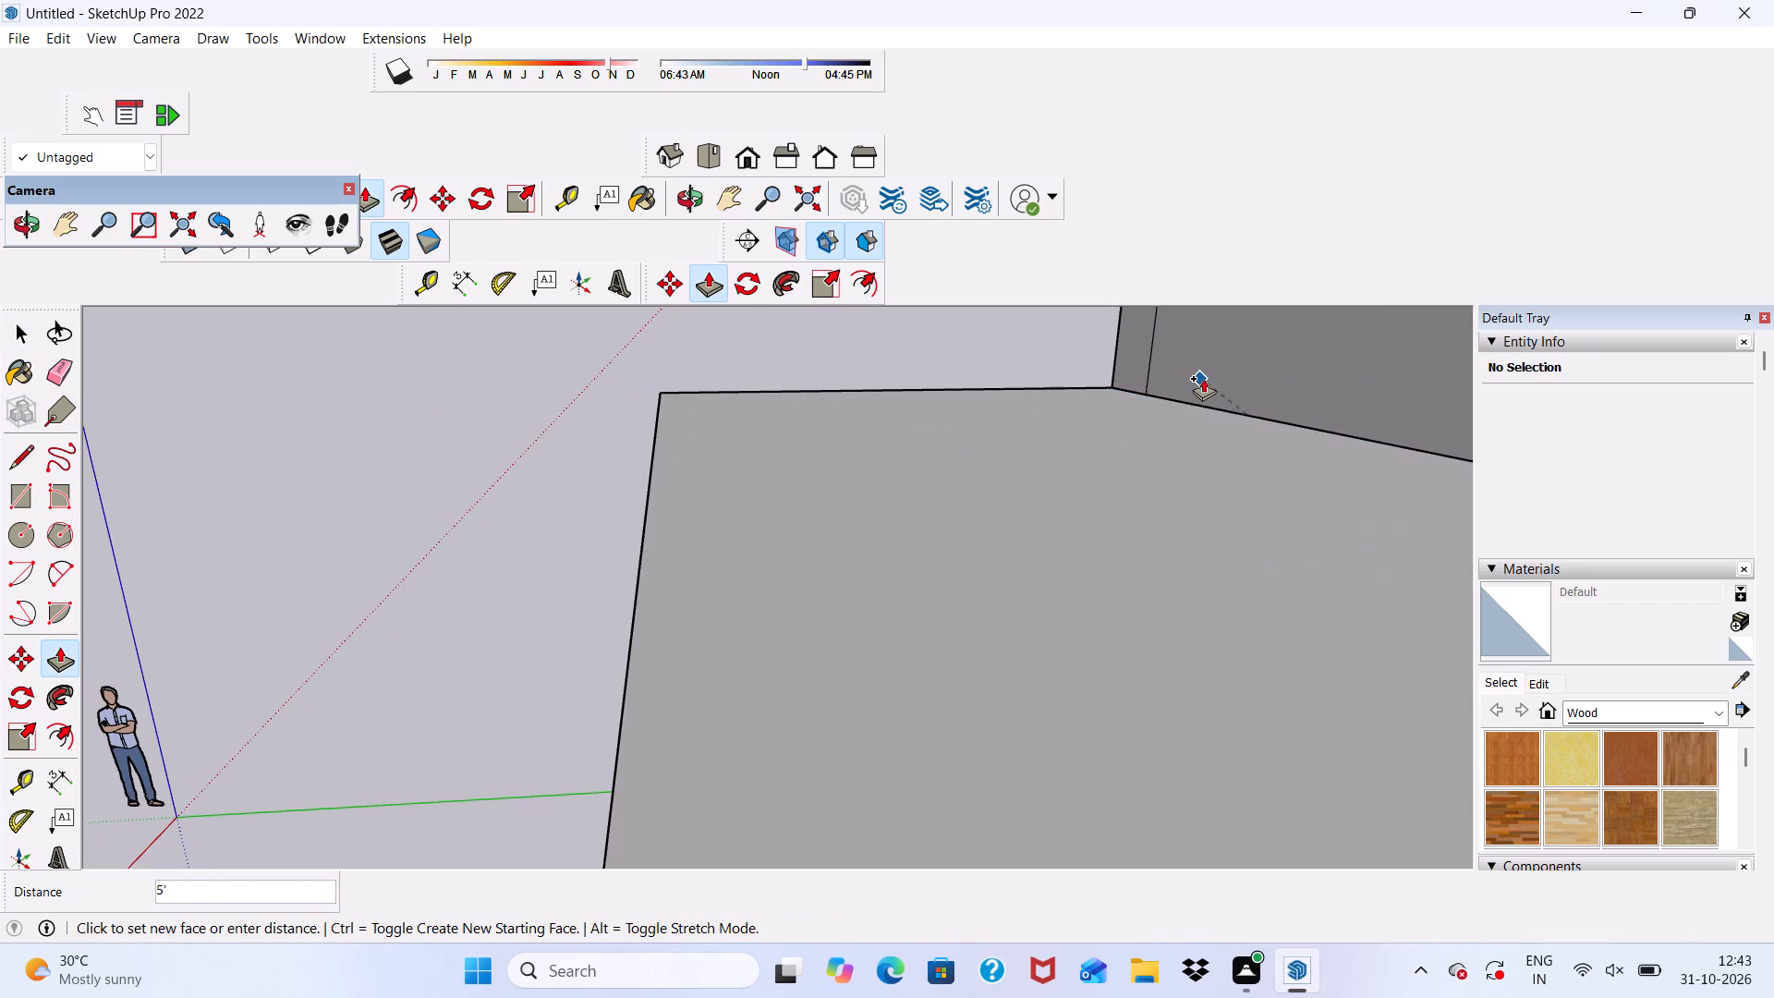
Push/Pull the wall-side strip face in the remaining gap of the middle ledge, beside the projecting panel, outward 6".
{"action": "scroll", "coordinate": [1112, 377], "scroll_direction": "down", "scroll_amount": 6}
{"action": "middle_click_drag", "start_coordinate": [1064, 400], "coordinate": [1217, 400]}
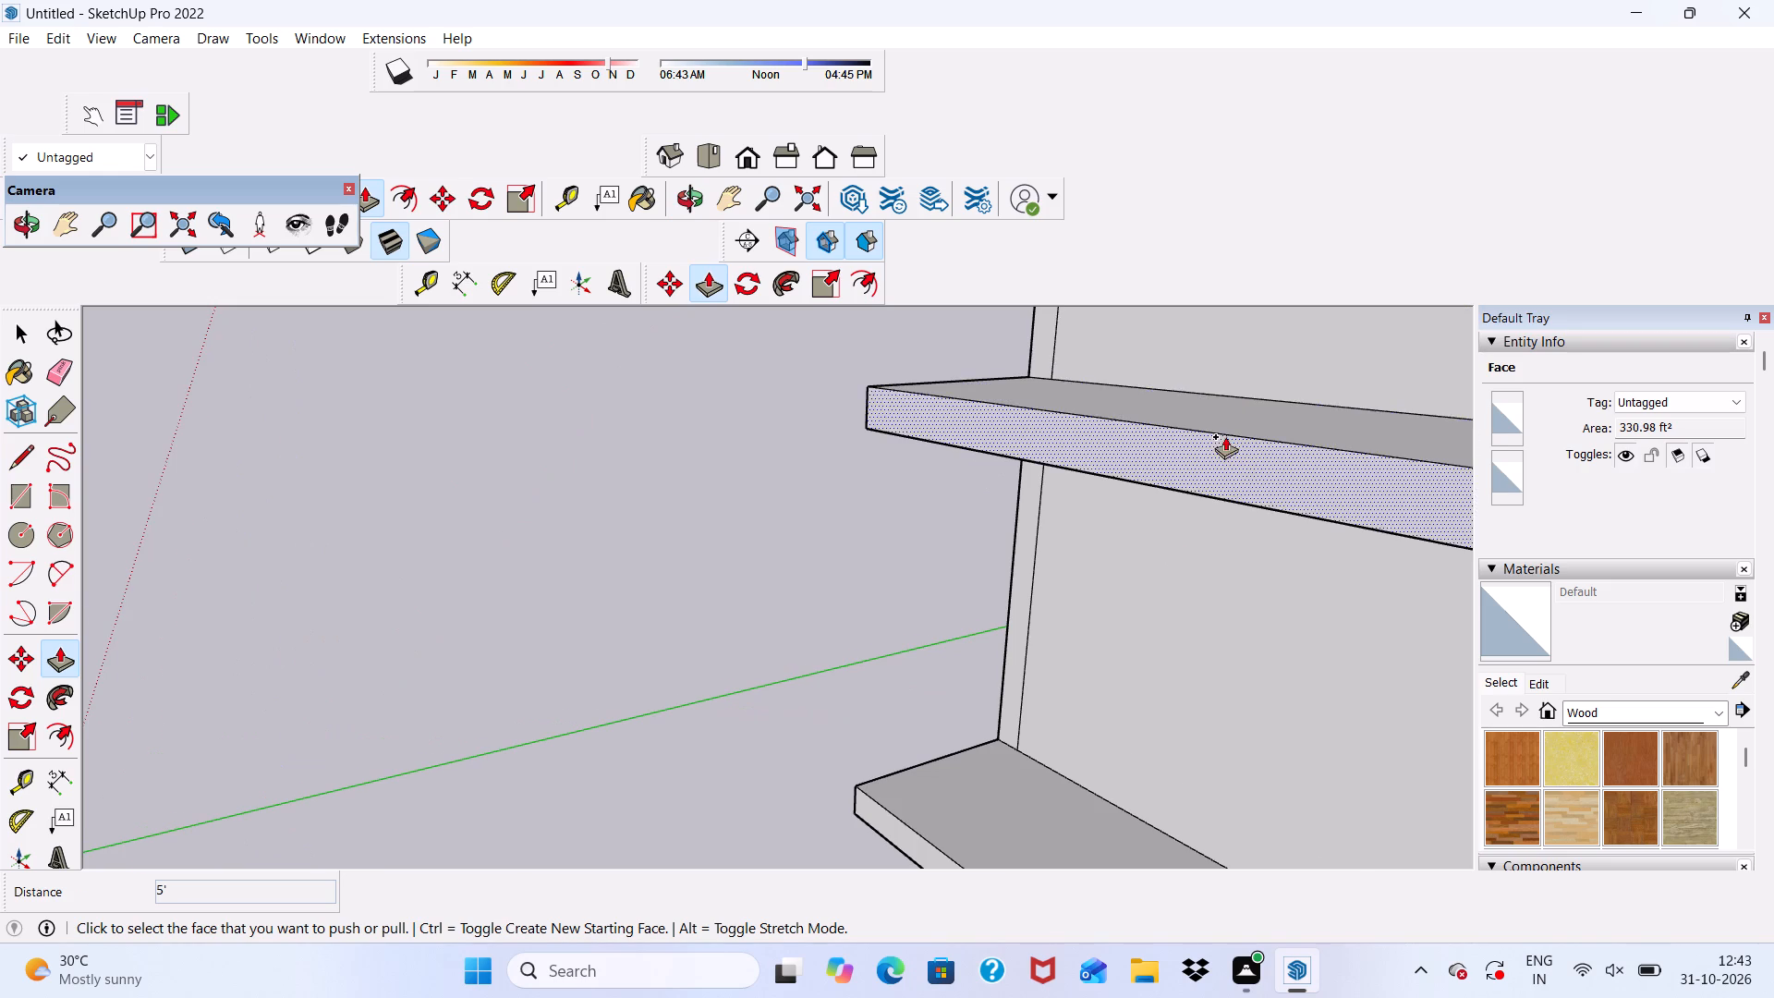
{"action": "scroll", "coordinate": [1225, 436], "scroll_direction": "down", "scroll_amount": 4}
{"action": "scroll", "coordinate": [902, 656], "scroll_direction": "down", "scroll_amount": 10}
{"action": "middle_click_drag", "start_coordinate": [887, 748], "coordinate": [1519, 637]}
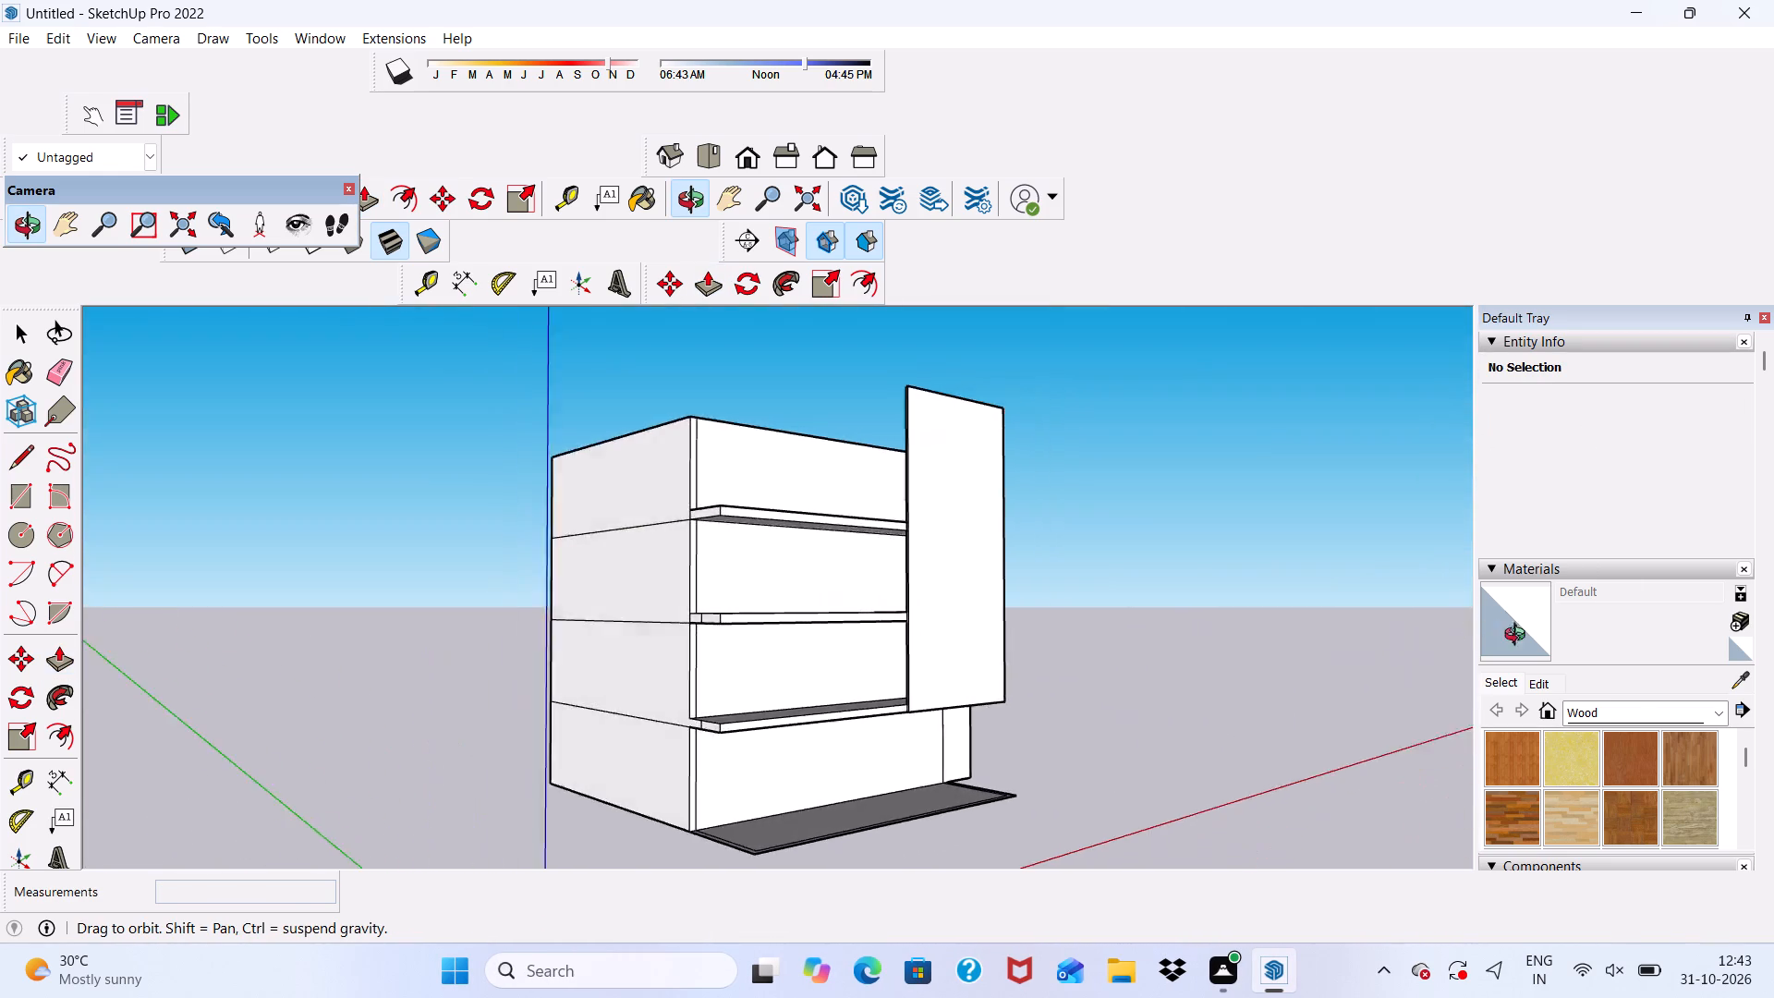
{"action": "middle_click_drag", "start_coordinate": [1519, 637], "coordinate": [1484, 828]}
{"action": "scroll", "coordinate": [860, 466], "scroll_direction": "up", "scroll_amount": 19}
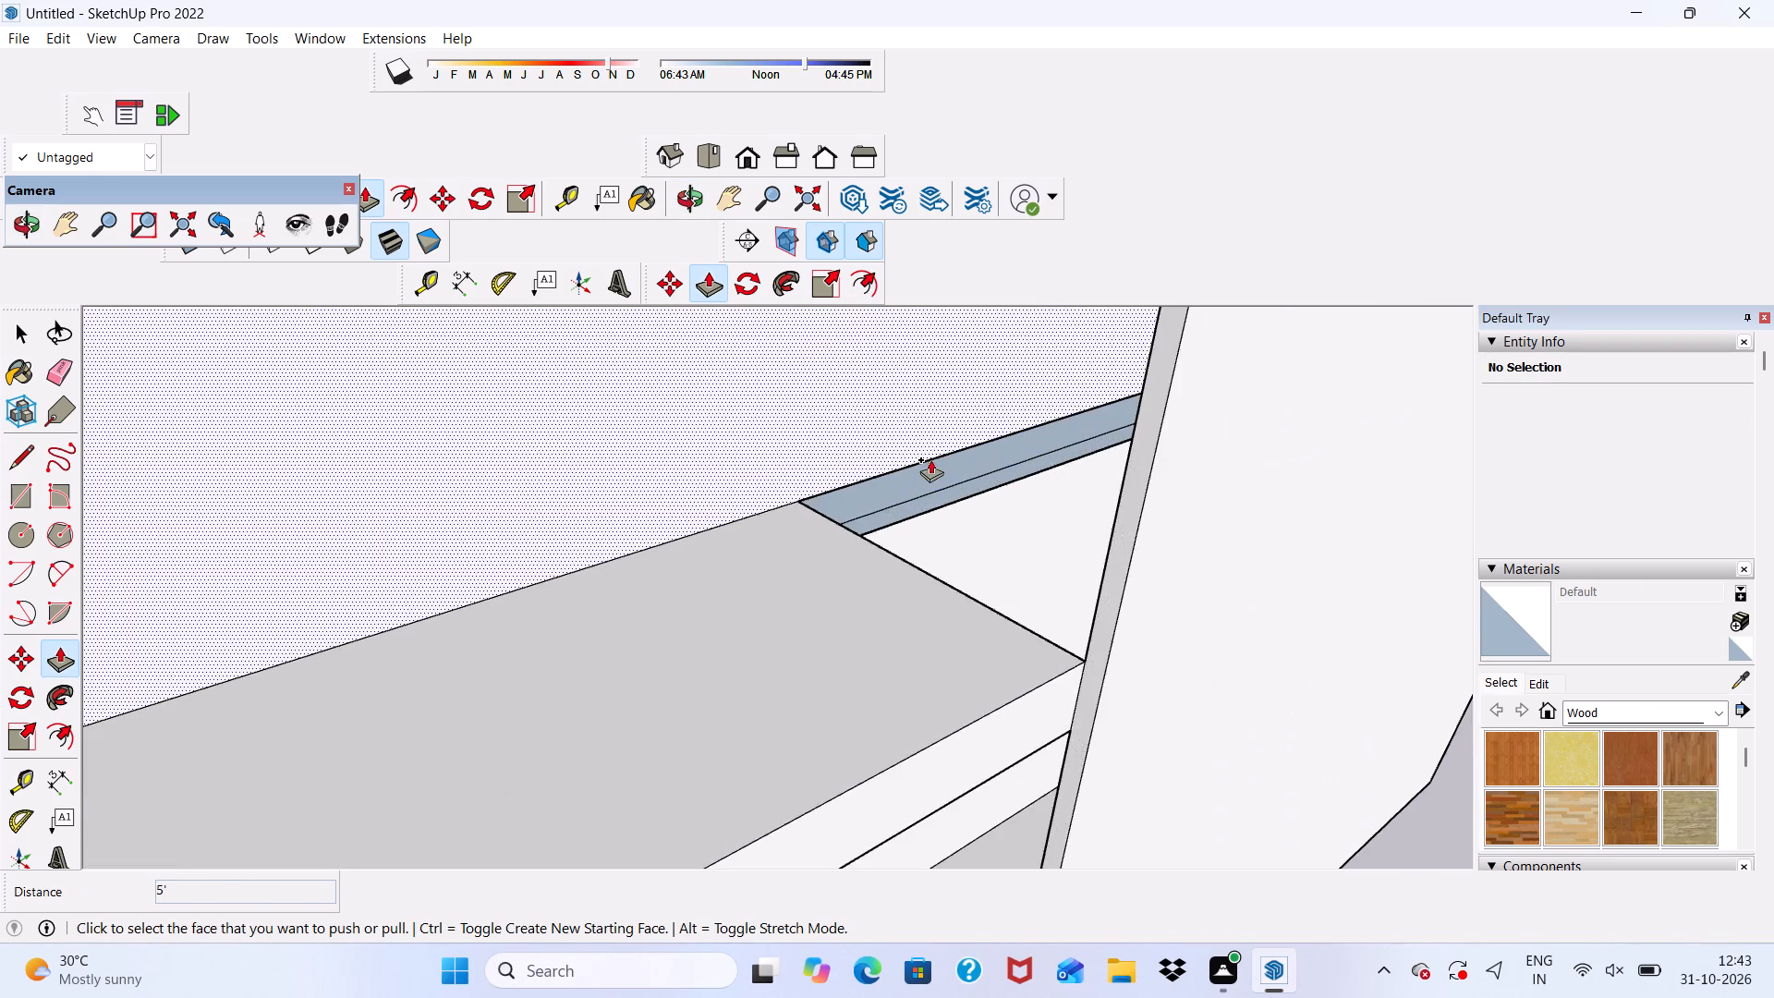
{"action": "scroll", "coordinate": [930, 459], "scroll_direction": "up", "scroll_amount": 3}
{"action": "left_click", "coordinate": [912, 493]}
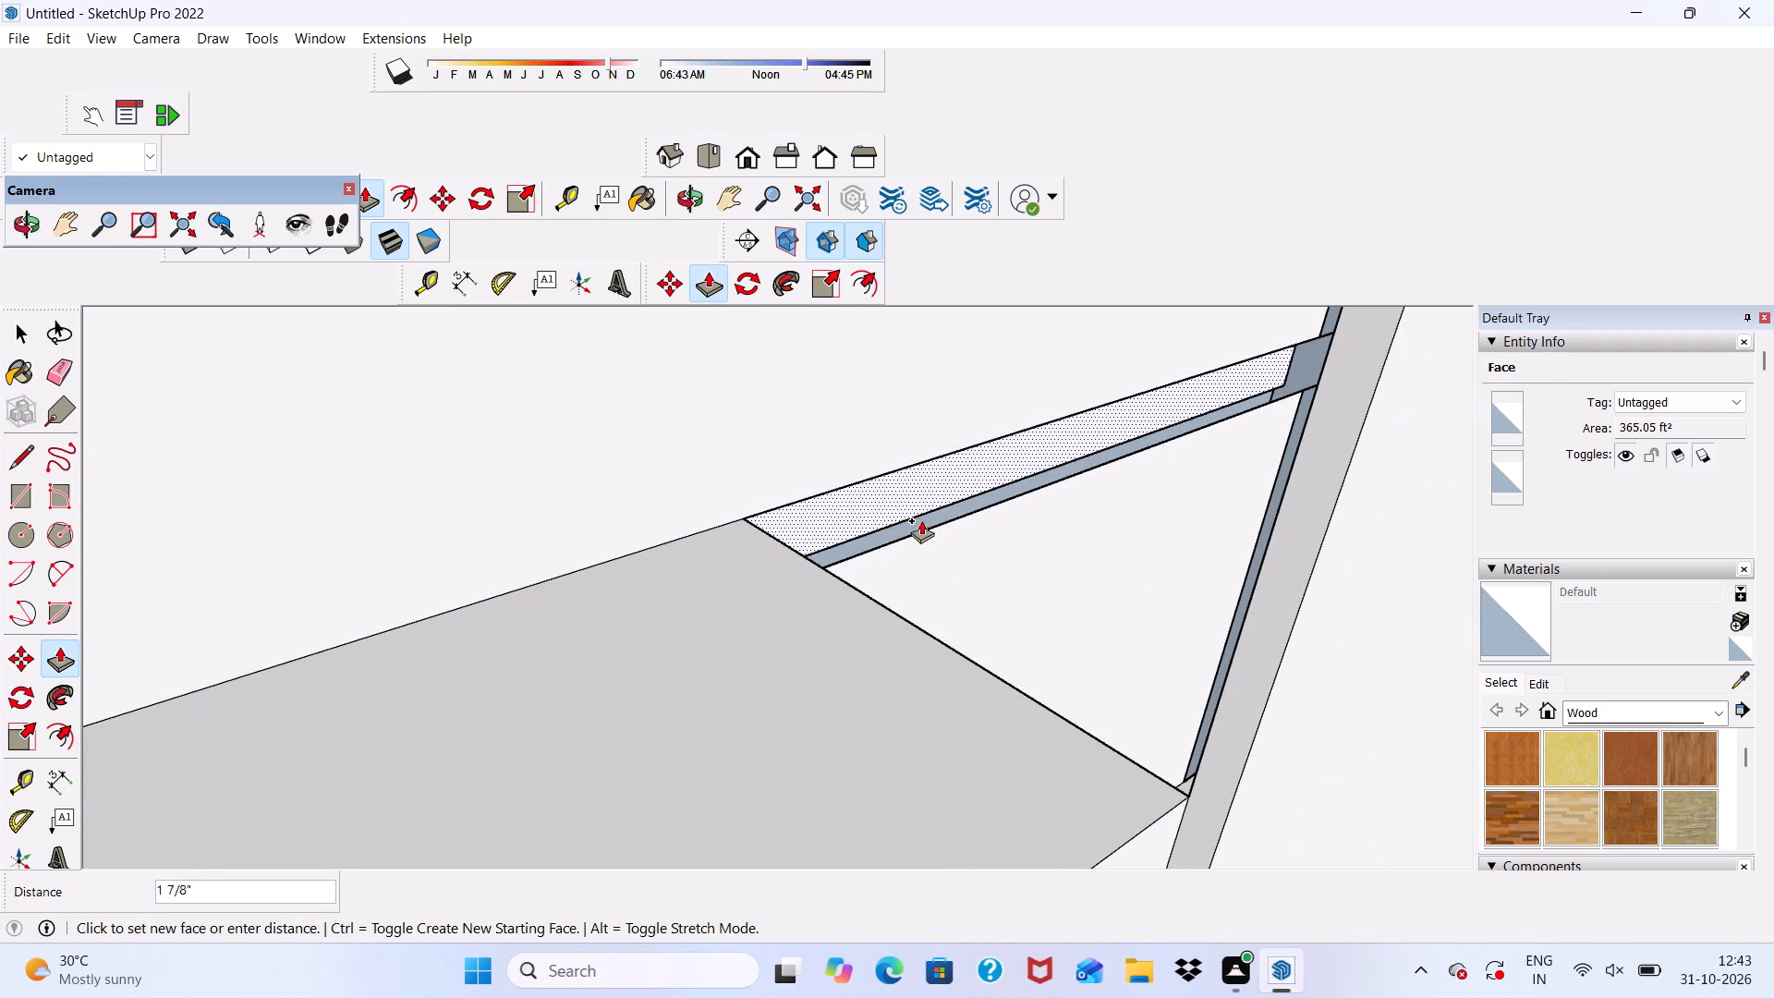
{"action": "left_click", "coordinate": [929, 535]}
Push/Pull the narrow strip face in that gap about 11 3/16" so it is level with the ledge's top edge.
{"action": "scroll", "coordinate": [889, 508], "scroll_direction": "up", "scroll_amount": 4}
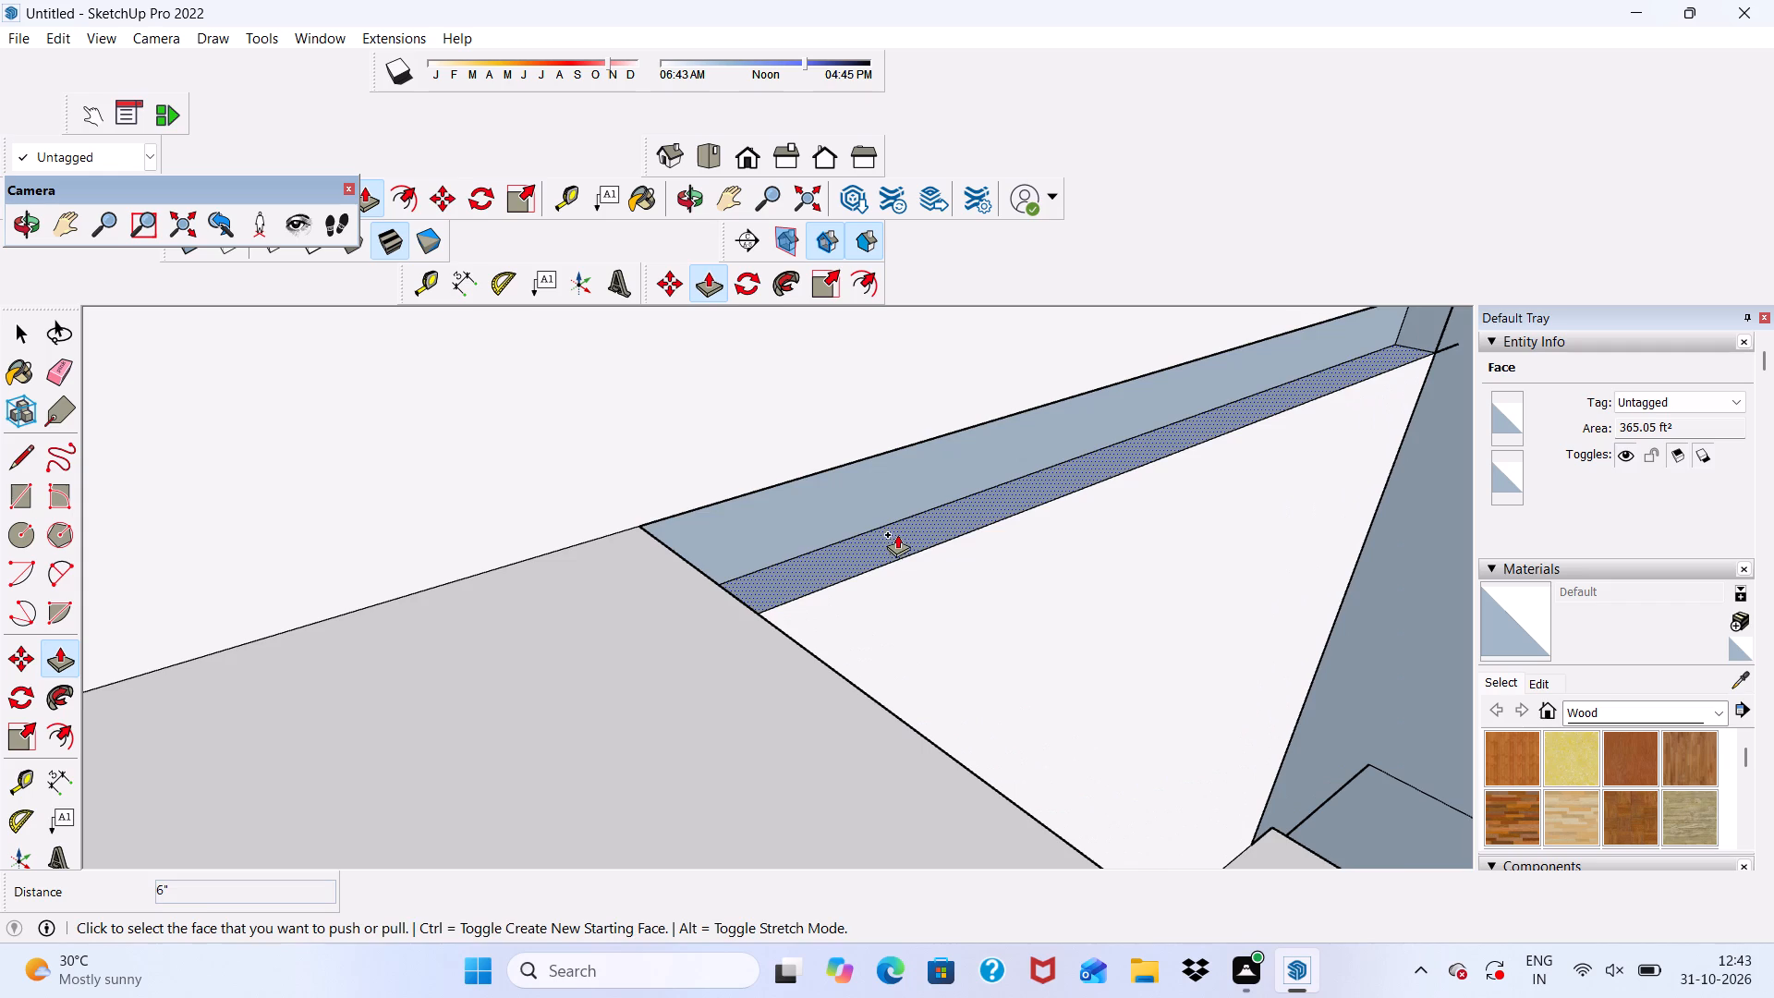
{"action": "left_click", "coordinate": [896, 536]}
{"action": "left_click", "coordinate": [602, 534]}
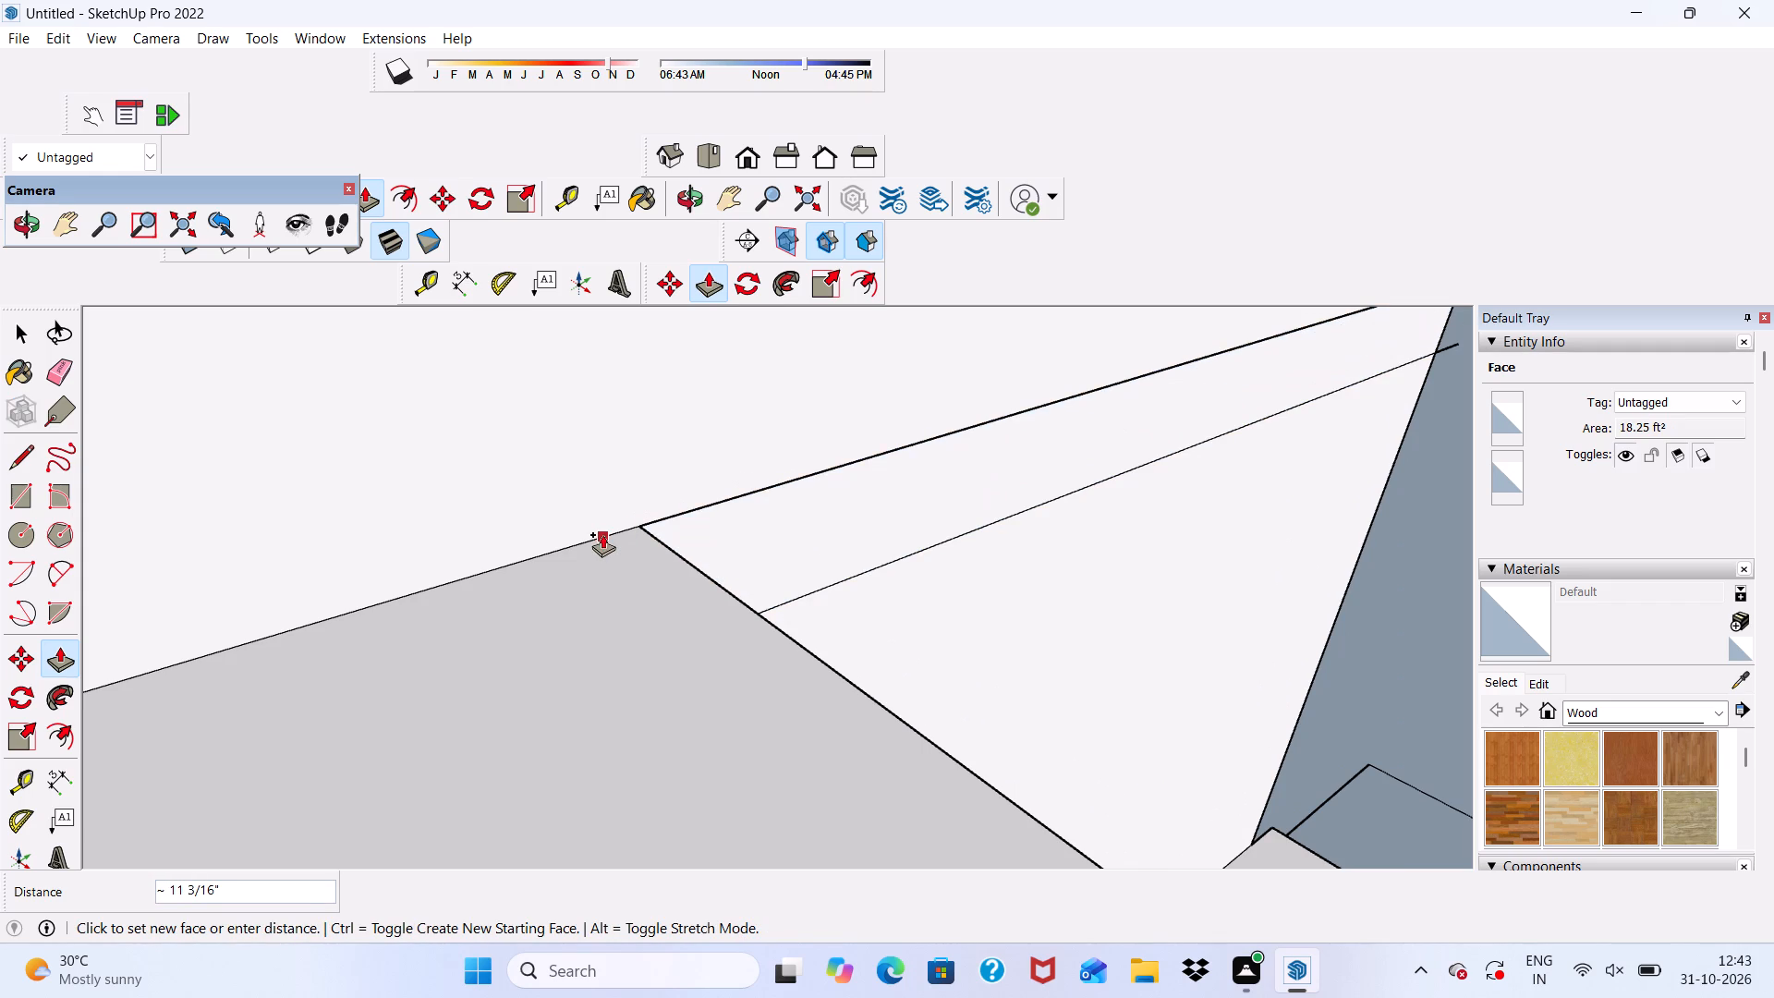
Push/Pull the gap's strip face outward 1/4" and again by 4' 11 9/16" to the ledge's front, closing the gap beside the panel.
{"action": "left_click", "coordinate": [803, 522]}
{"action": "scroll", "coordinate": [907, 588], "scroll_direction": "down", "scroll_amount": 3}
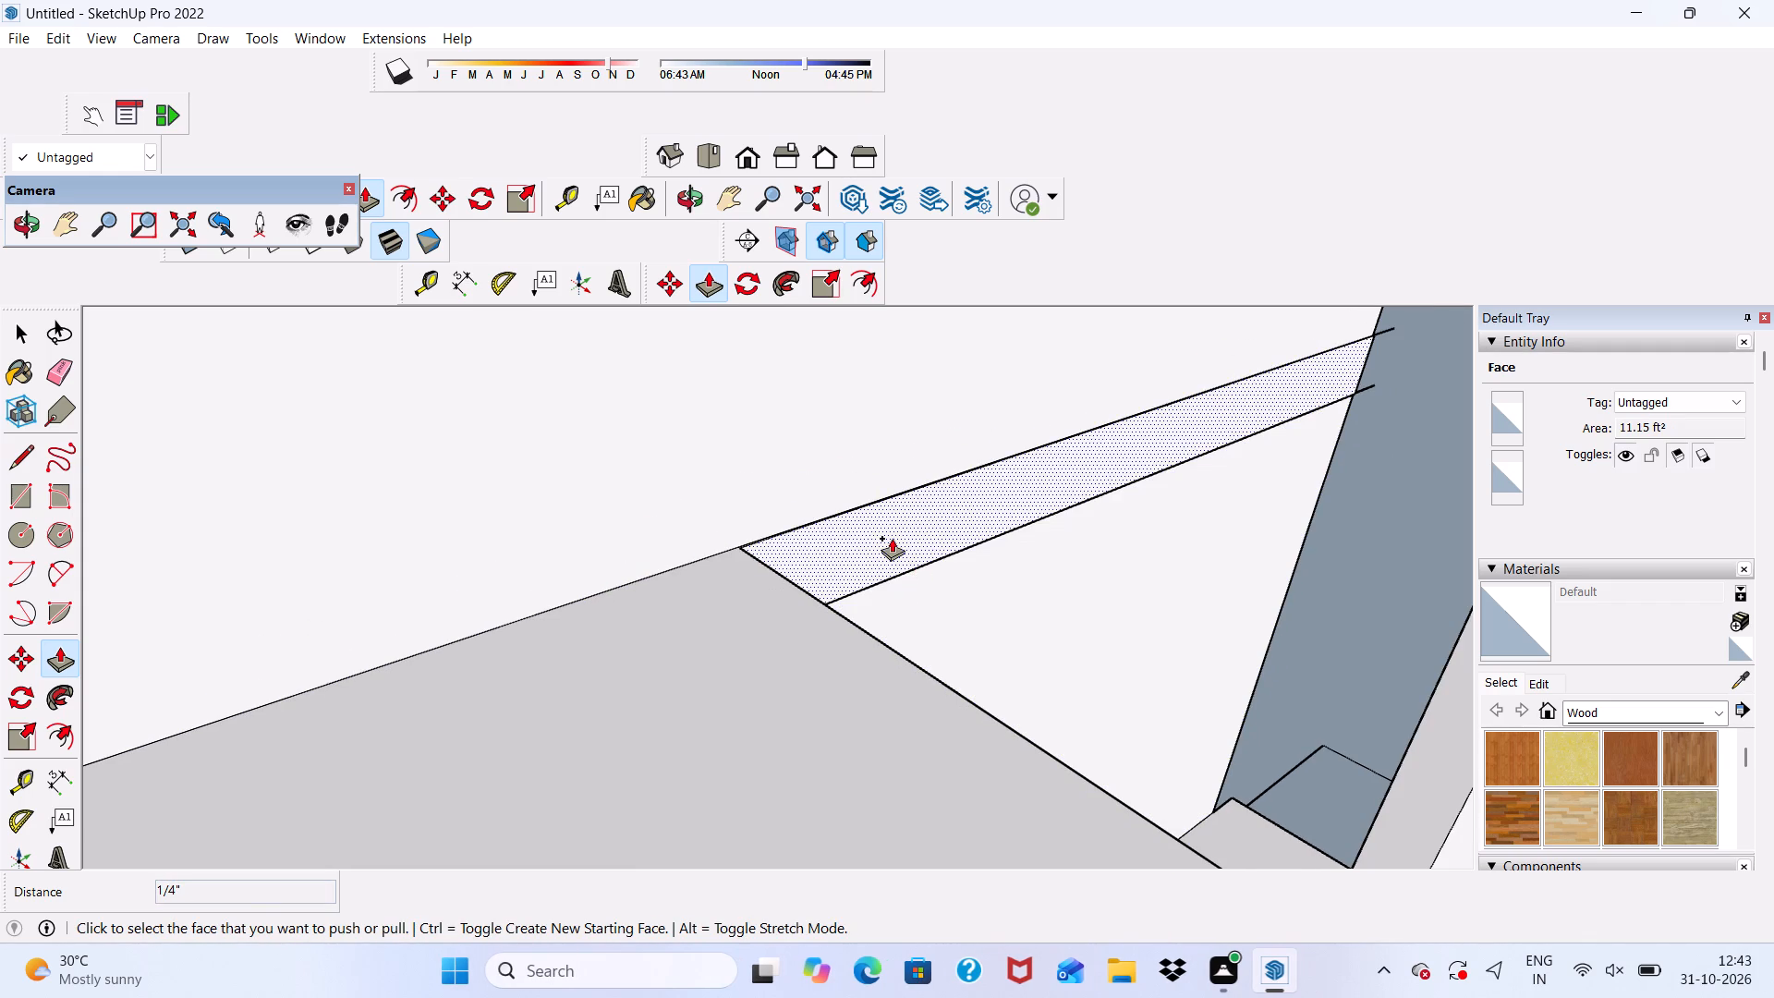
{"action": "left_click", "coordinate": [892, 536]}
{"action": "scroll", "coordinate": [1112, 550], "scroll_direction": "down", "scroll_amount": 6}
{"action": "middle_click_drag", "start_coordinate": [1094, 504], "coordinate": [1214, 555]}
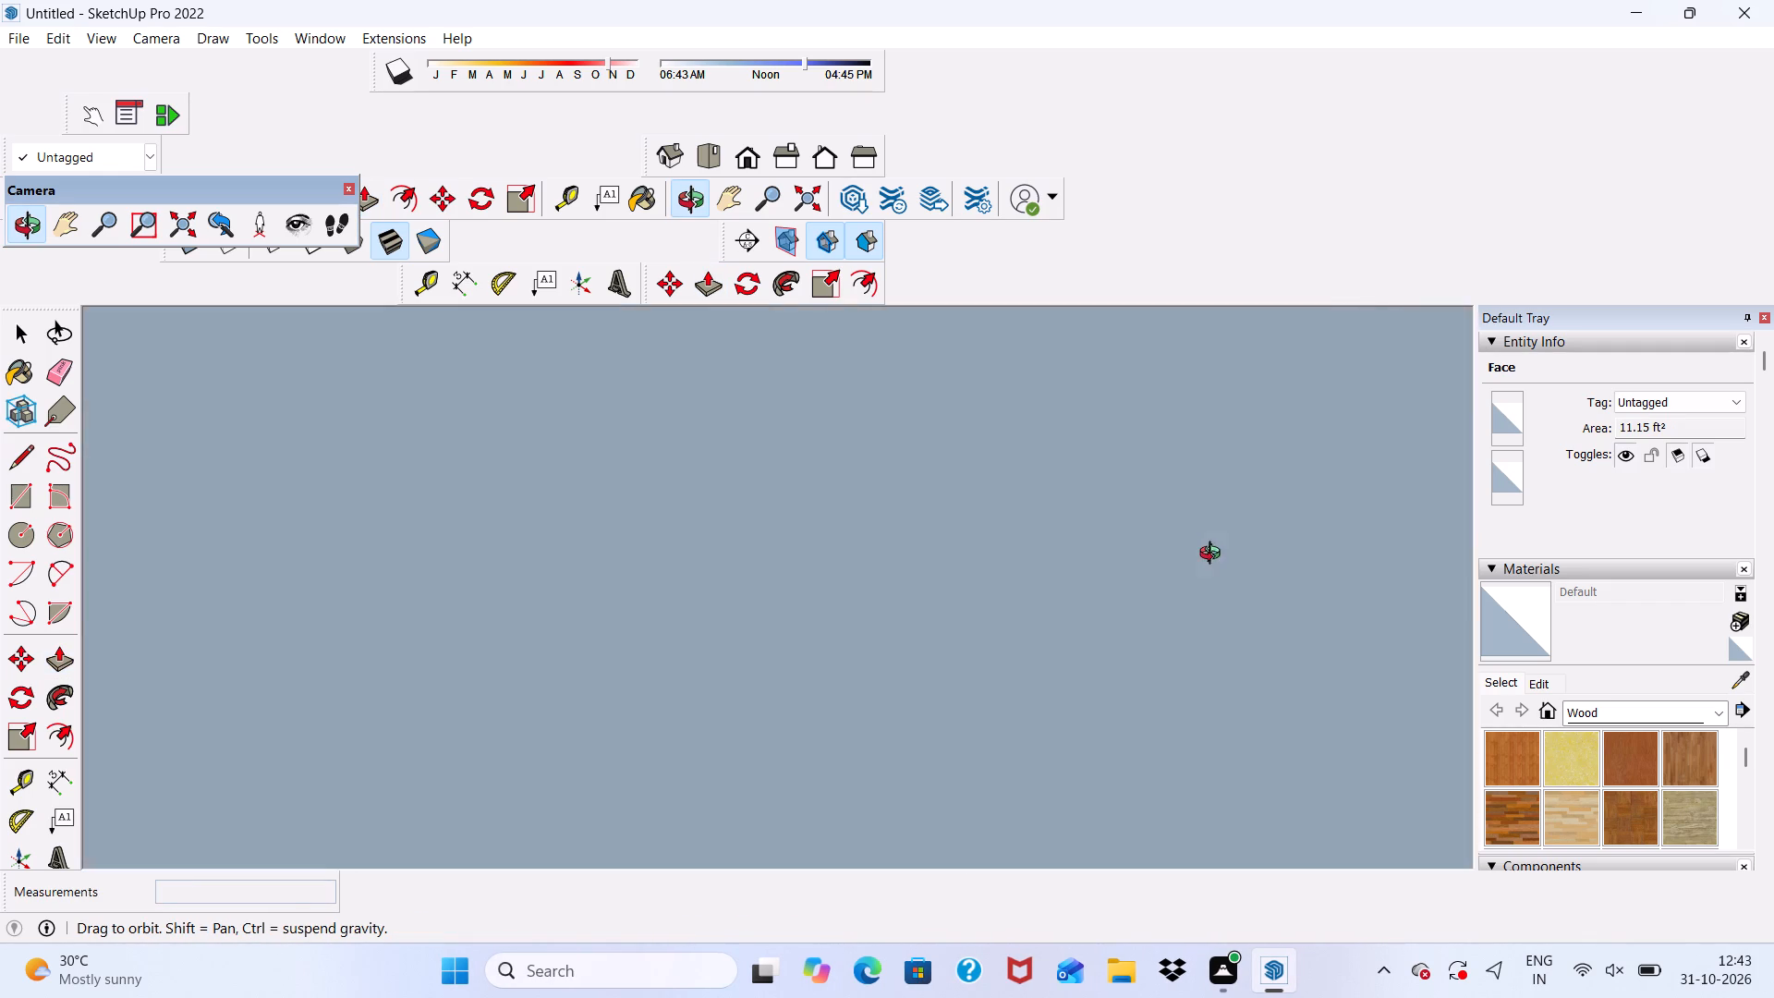
{"action": "middle_click_drag", "start_coordinate": [1214, 555], "coordinate": [1146, 529]}
{"action": "scroll", "coordinate": [1146, 529], "scroll_direction": "up", "scroll_amount": 8}
{"action": "left_click", "coordinate": [963, 495]}
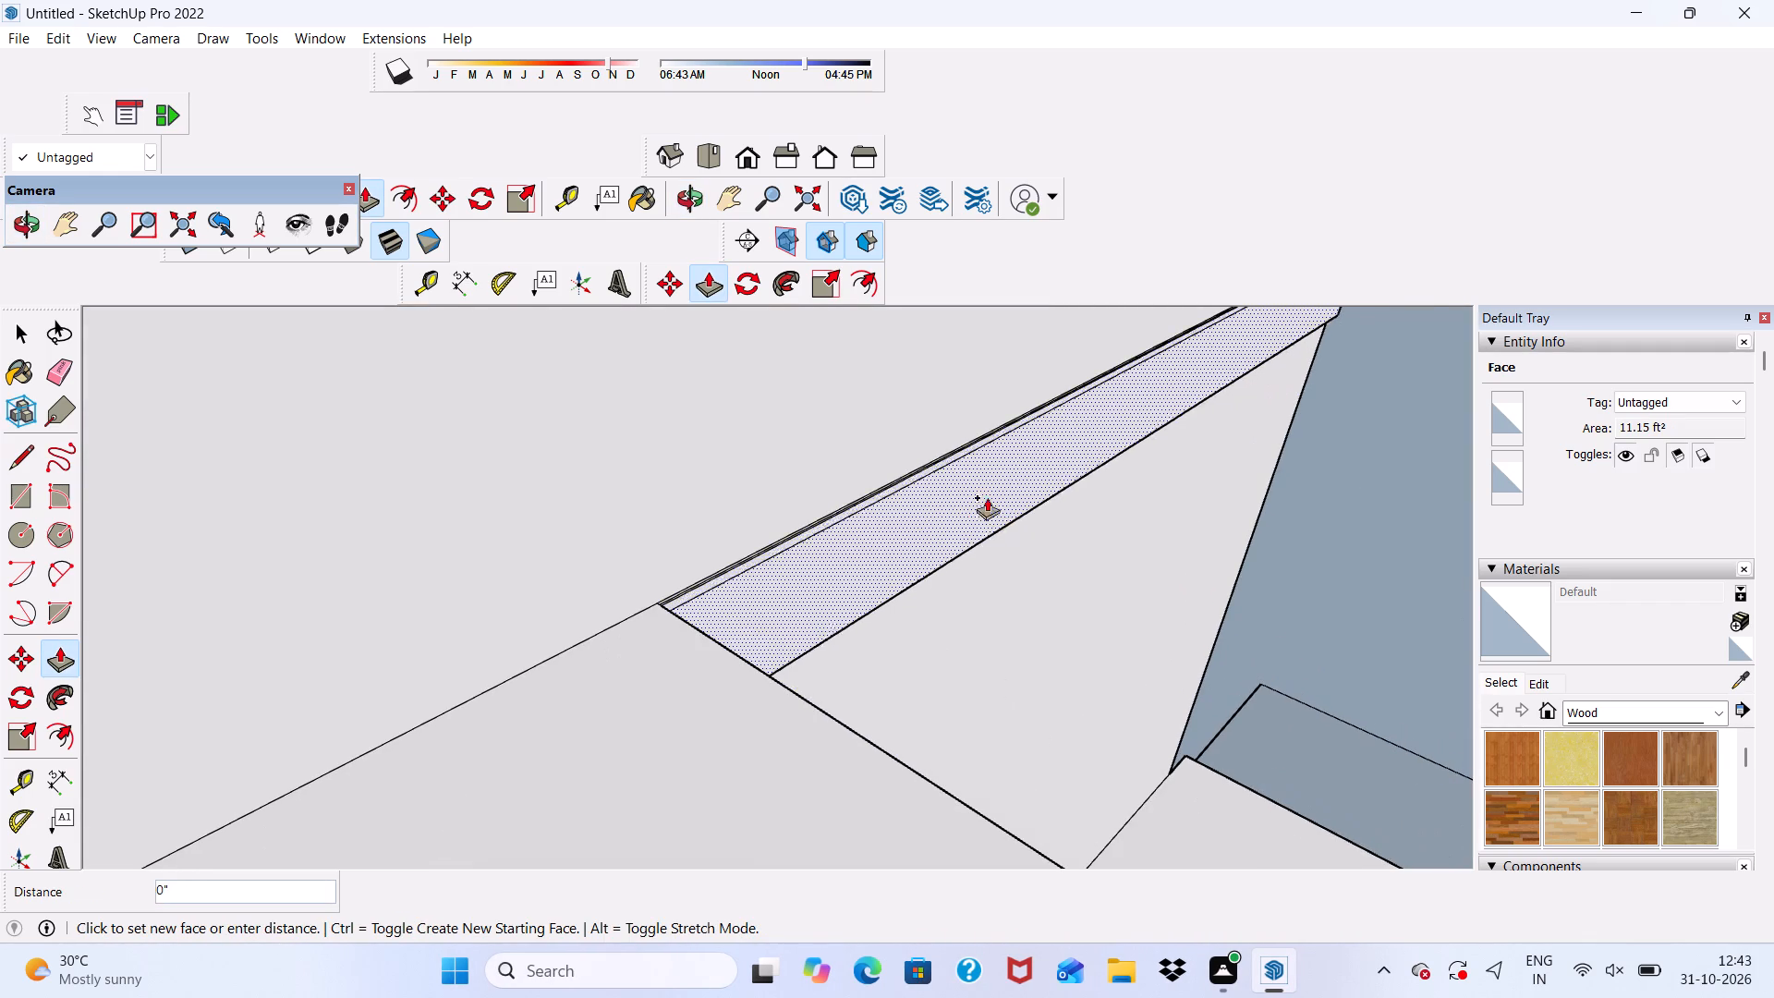
{"action": "scroll", "coordinate": [1082, 460], "scroll_direction": "down", "scroll_amount": 8}
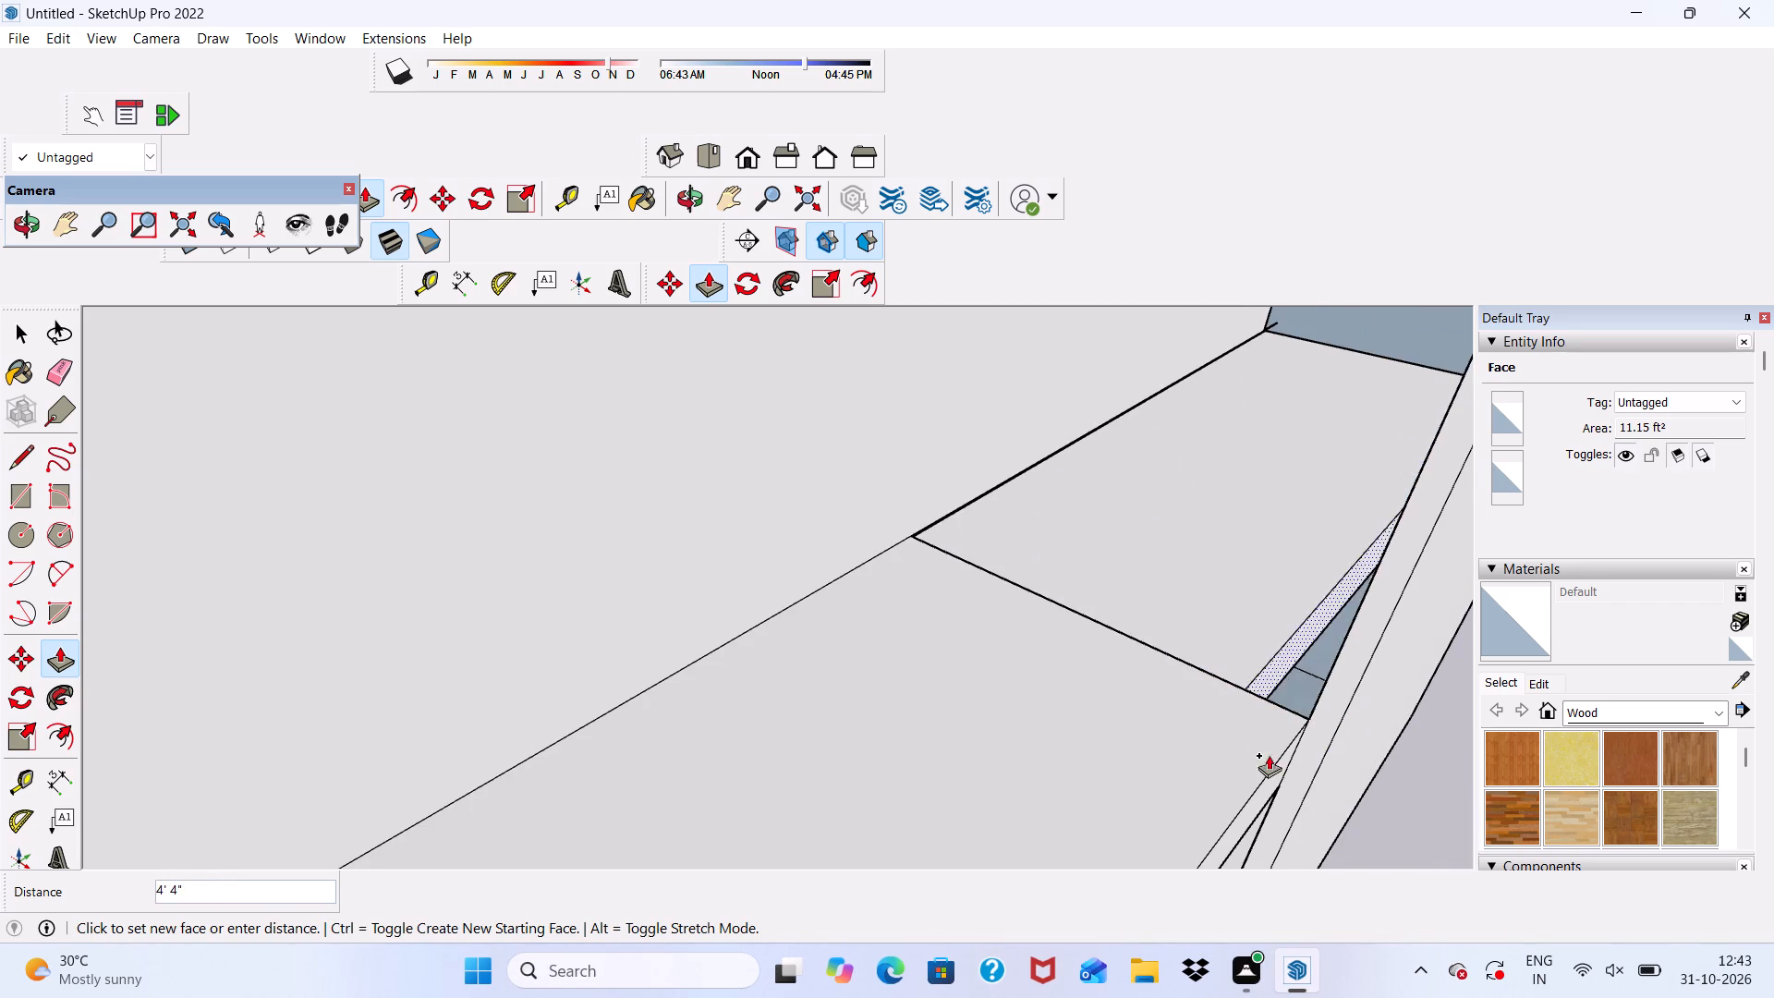
{"action": "scroll", "coordinate": [1281, 761], "scroll_direction": "up", "scroll_amount": 4}
{"action": "left_click", "coordinate": [1287, 739]}
Examine the middle ledge's filled top and its junction with the projecting panel.
{"action": "scroll", "coordinate": [1222, 702], "scroll_direction": "down", "scroll_amount": 4}
{"action": "middle_click_drag", "start_coordinate": [1196, 723], "coordinate": [1212, 748]}
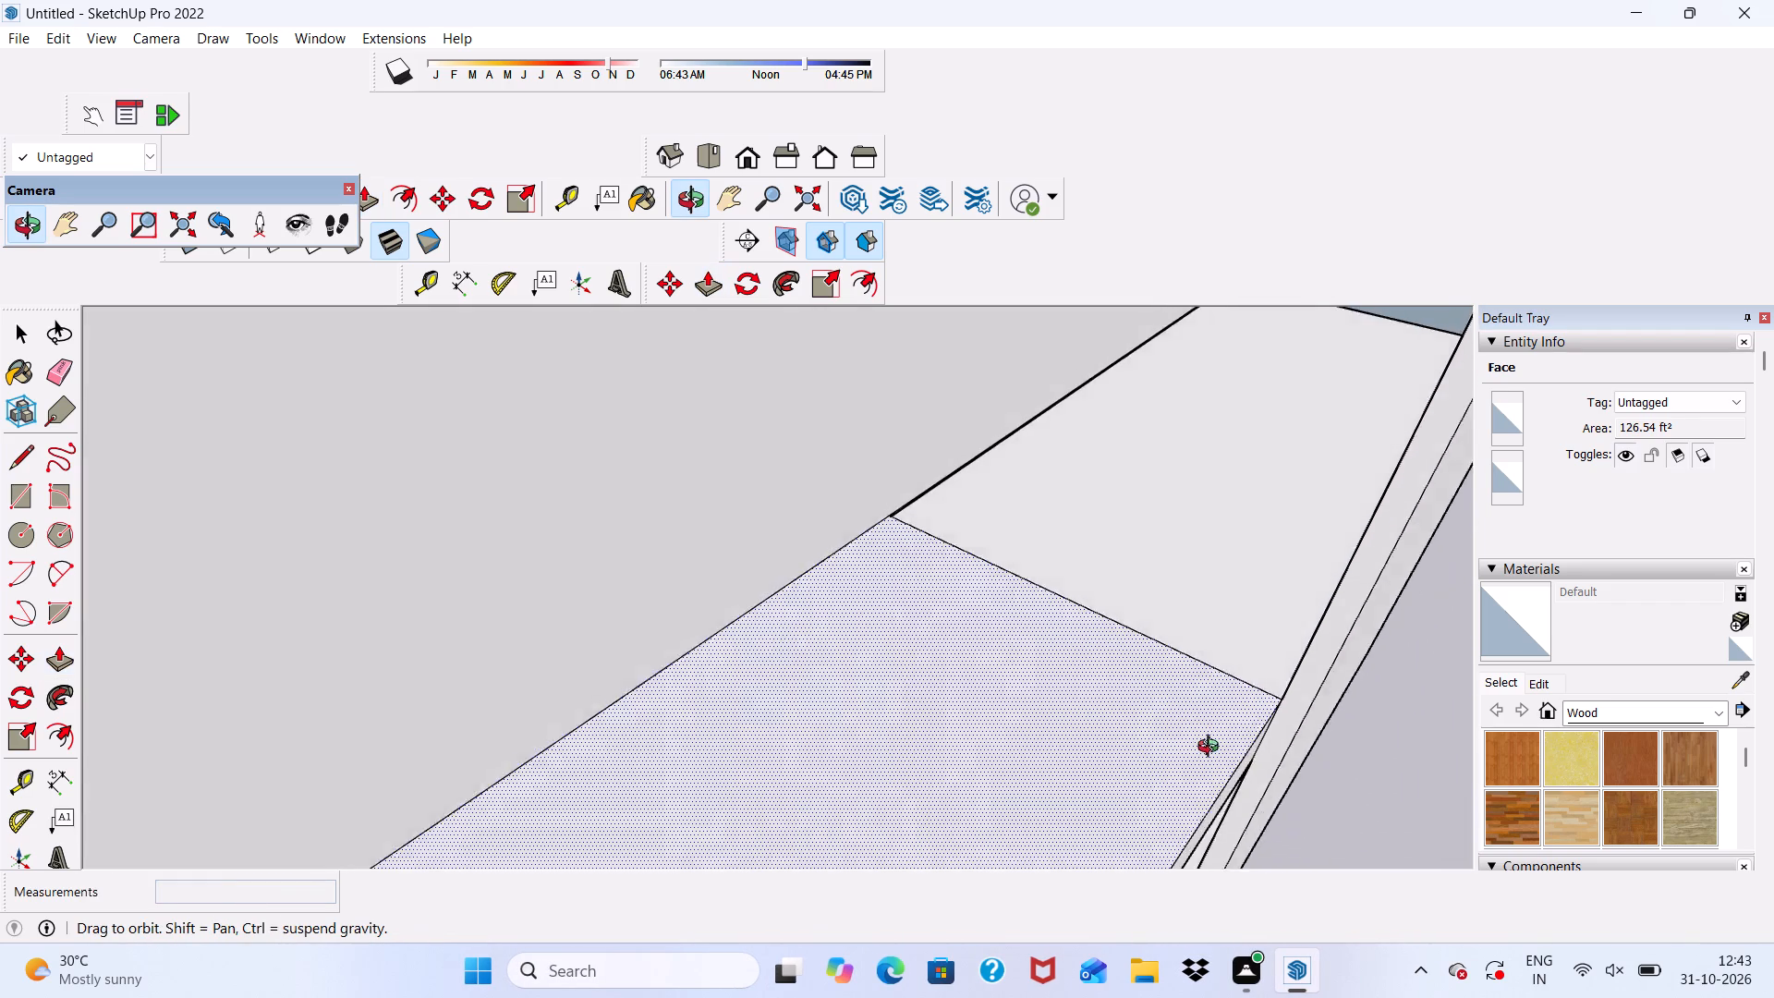
{"action": "middle_click_drag", "start_coordinate": [1212, 748], "coordinate": [942, 589]}
{"action": "scroll", "coordinate": [933, 587], "scroll_direction": "up", "scroll_amount": 1}
{"action": "scroll", "coordinate": [933, 587], "scroll_direction": "down", "scroll_amount": 3}
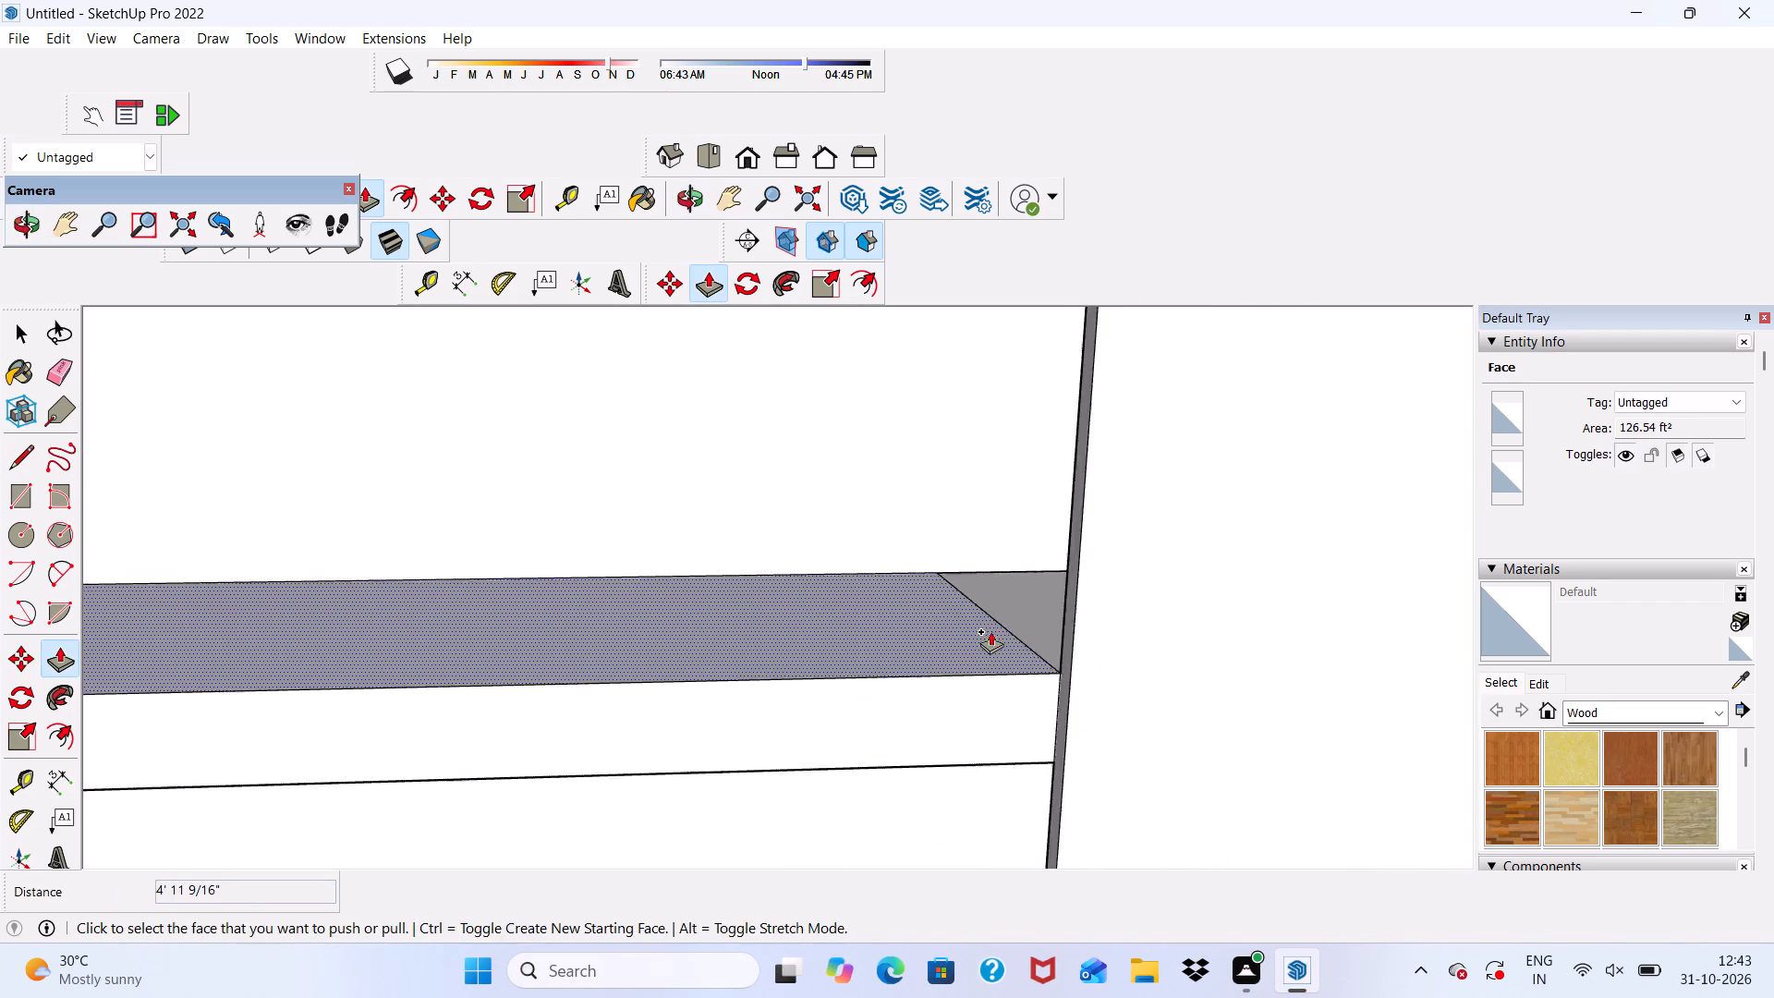
{"action": "scroll", "coordinate": [990, 631], "scroll_direction": "down", "scroll_amount": 2}
{"action": "middle_click_drag", "start_coordinate": [1002, 669], "coordinate": [856, 665]}
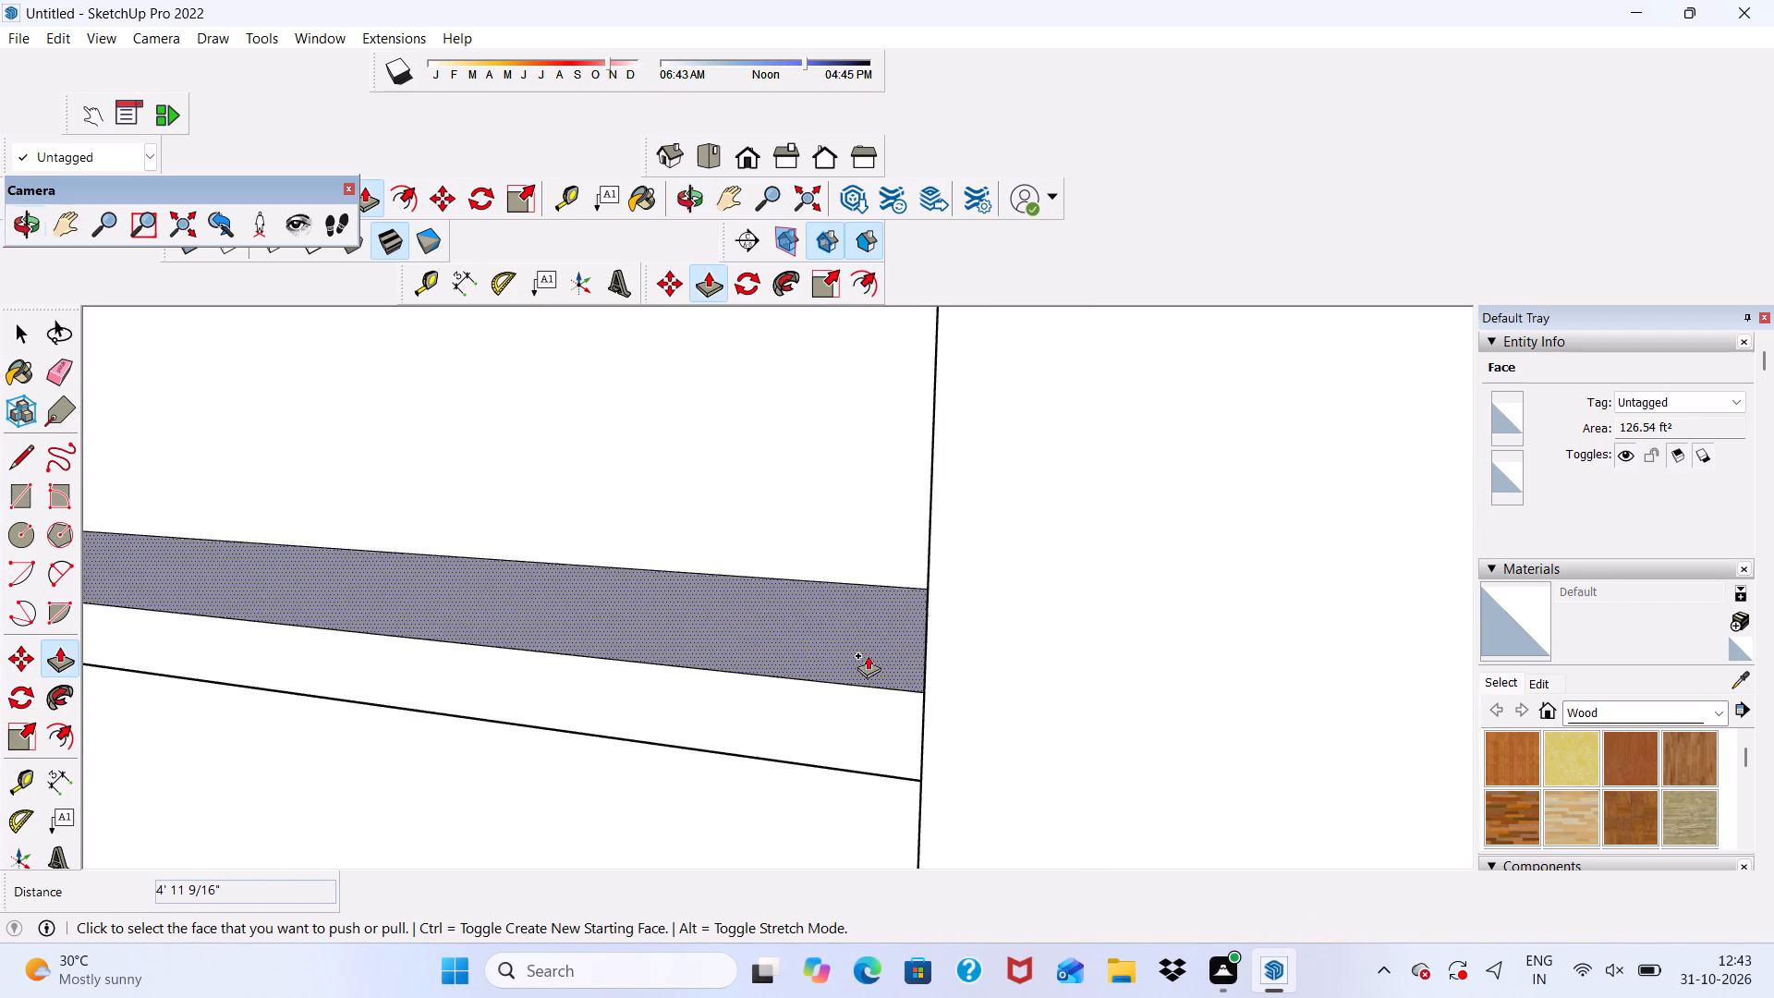
{"action": "scroll", "coordinate": [962, 614], "scroll_direction": "down", "scroll_amount": 20}
{"action": "scroll", "coordinate": [962, 614], "scroll_direction": "down", "scroll_amount": 2}
{"action": "middle_click_drag", "start_coordinate": [1051, 640], "coordinate": [1183, 615]}
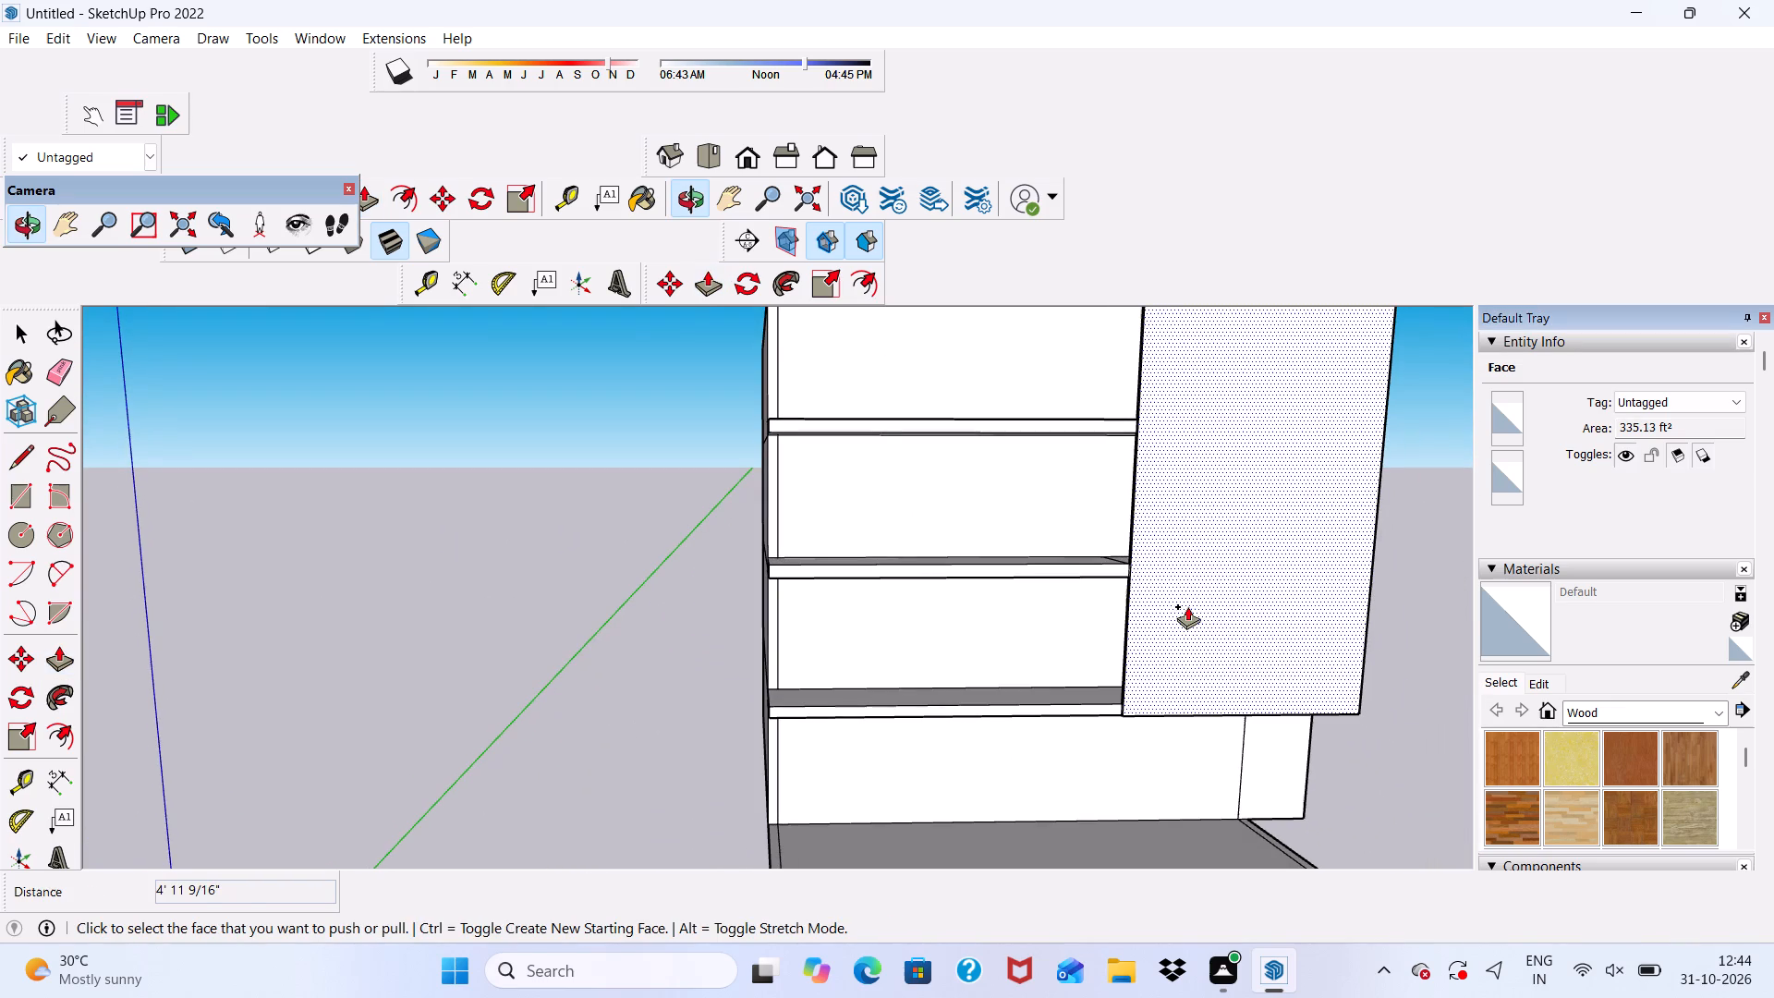
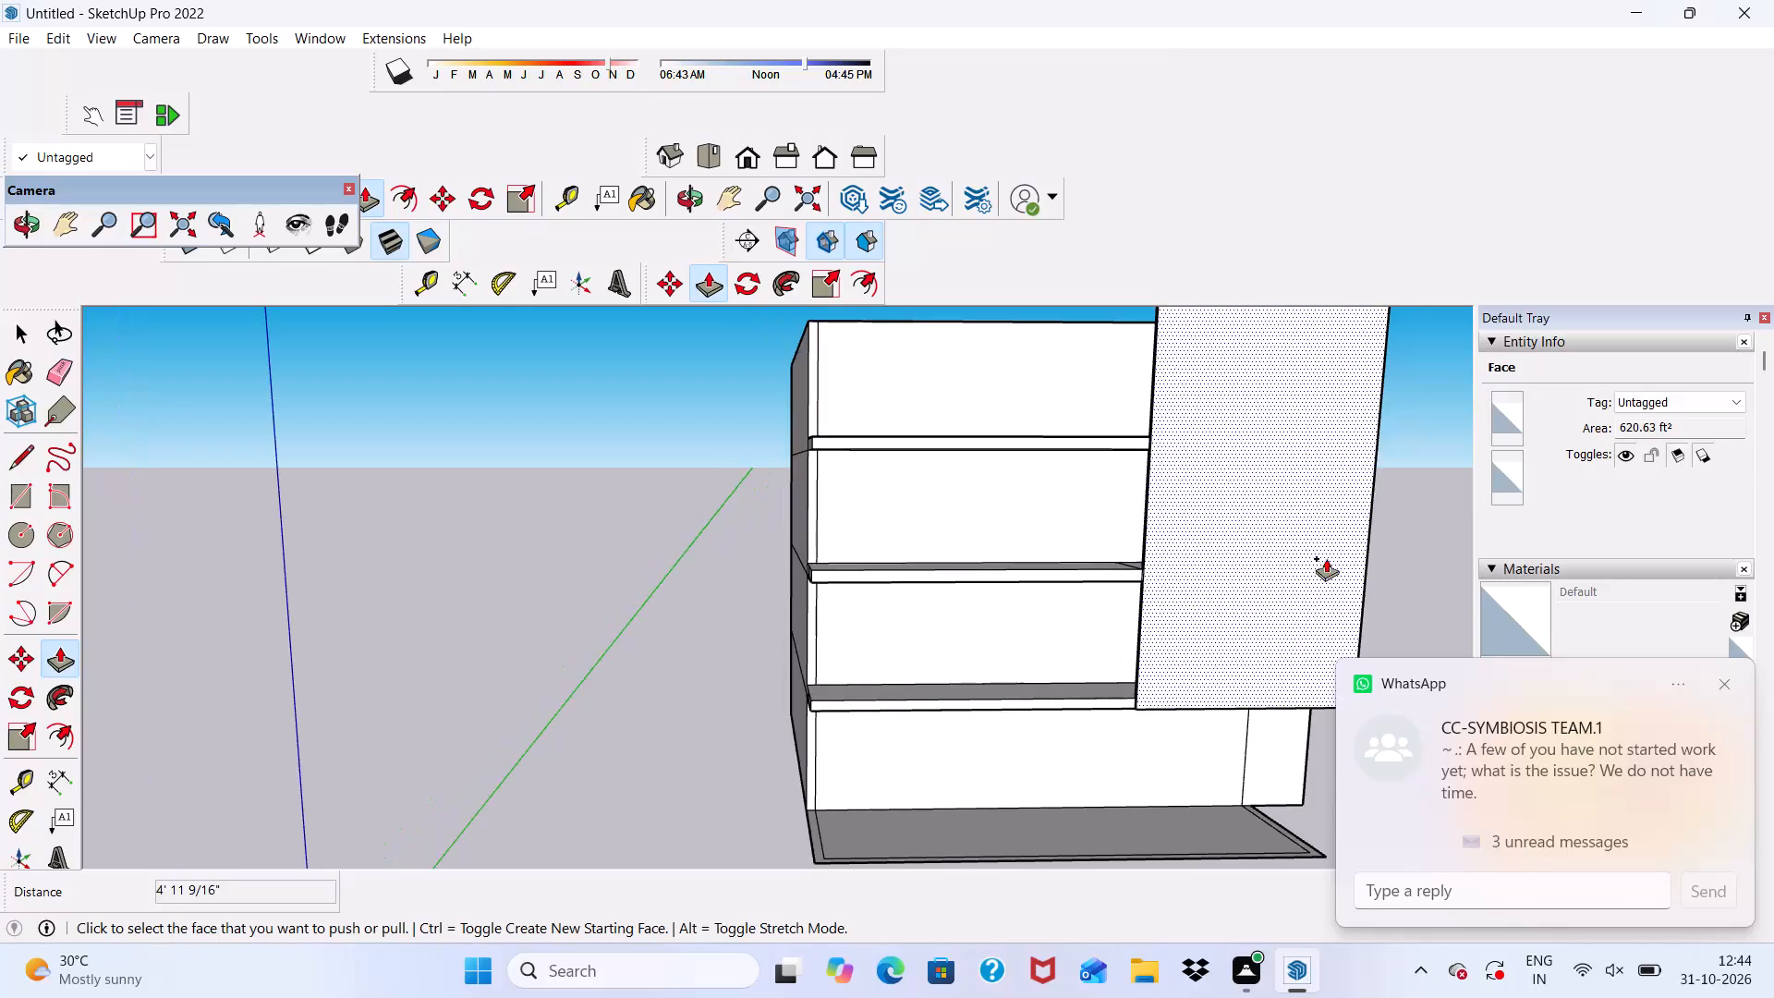
Examine the front ledges, their undersides and their junctions with the projecting panel from above and below.
{"action": "scroll", "coordinate": [1172, 622], "scroll_direction": "down", "scroll_amount": 6}
{"action": "middle_click_drag", "start_coordinate": [1165, 649], "coordinate": [1231, 527]}
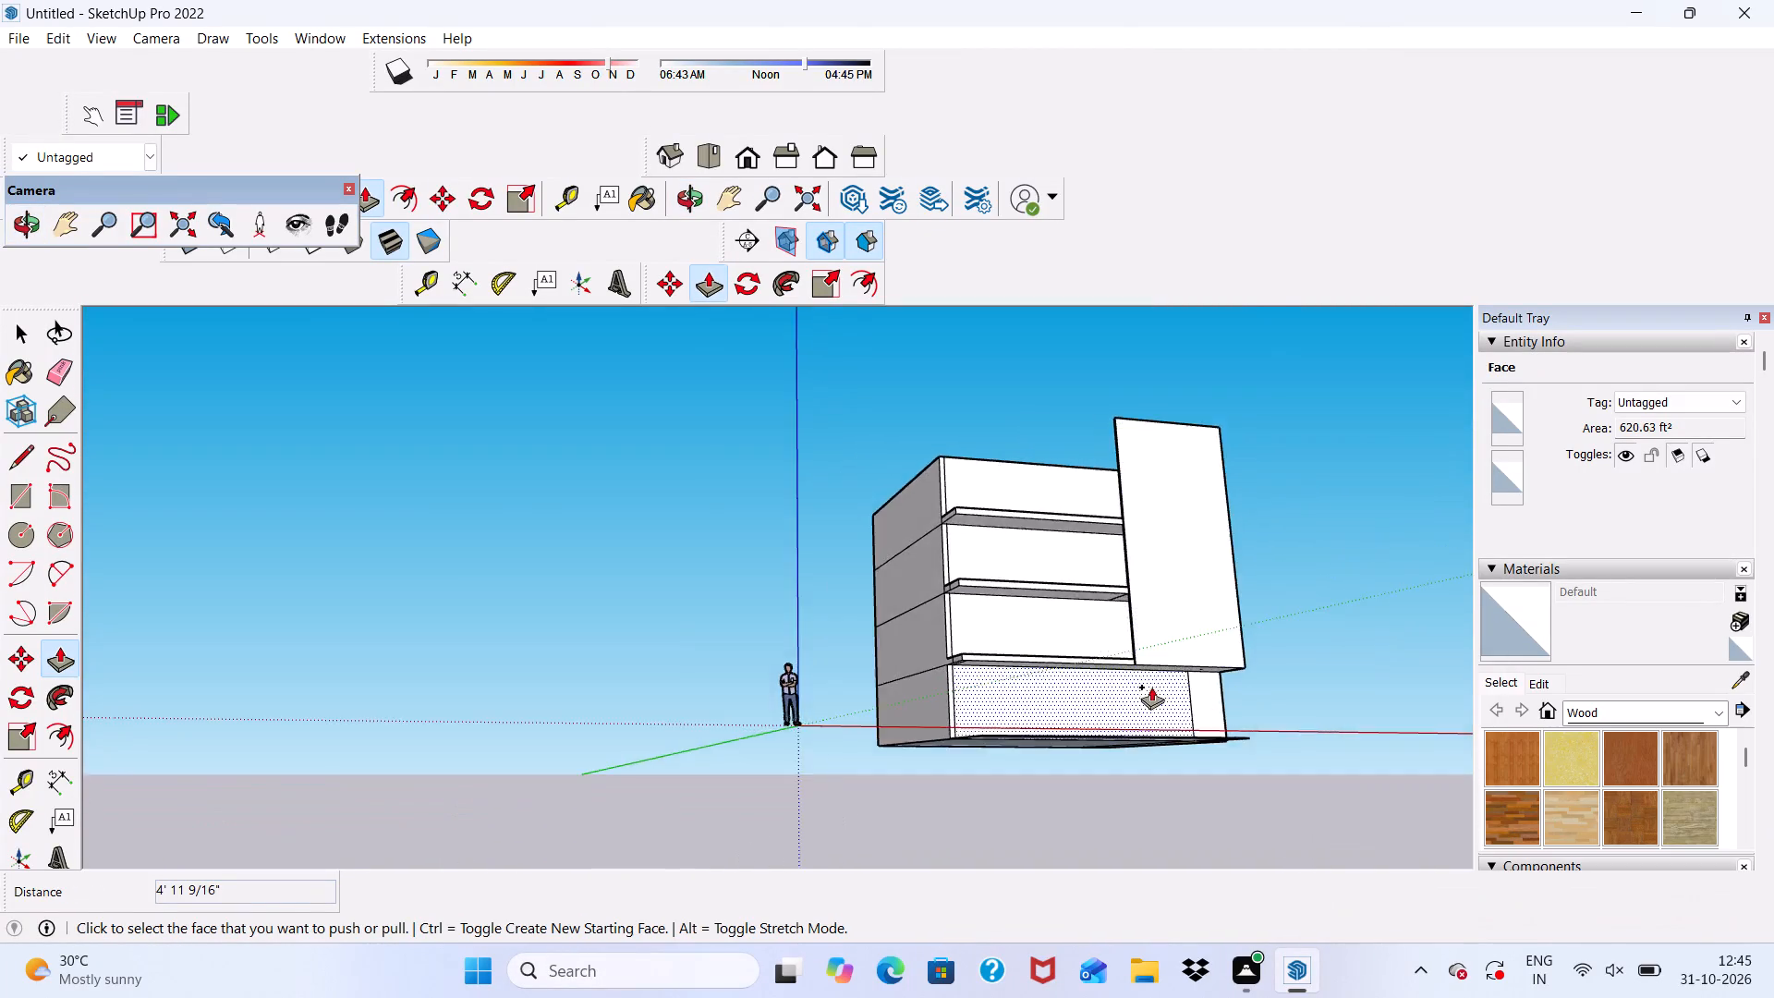
{"action": "scroll", "coordinate": [1153, 687], "scroll_direction": "up", "scroll_amount": 7}
{"action": "scroll", "coordinate": [1251, 653], "scroll_direction": "up", "scroll_amount": 3}
{"action": "scroll", "coordinate": [1173, 606], "scroll_direction": "down", "scroll_amount": 10}
{"action": "middle_click_drag", "start_coordinate": [1135, 587], "coordinate": [1096, 691]}
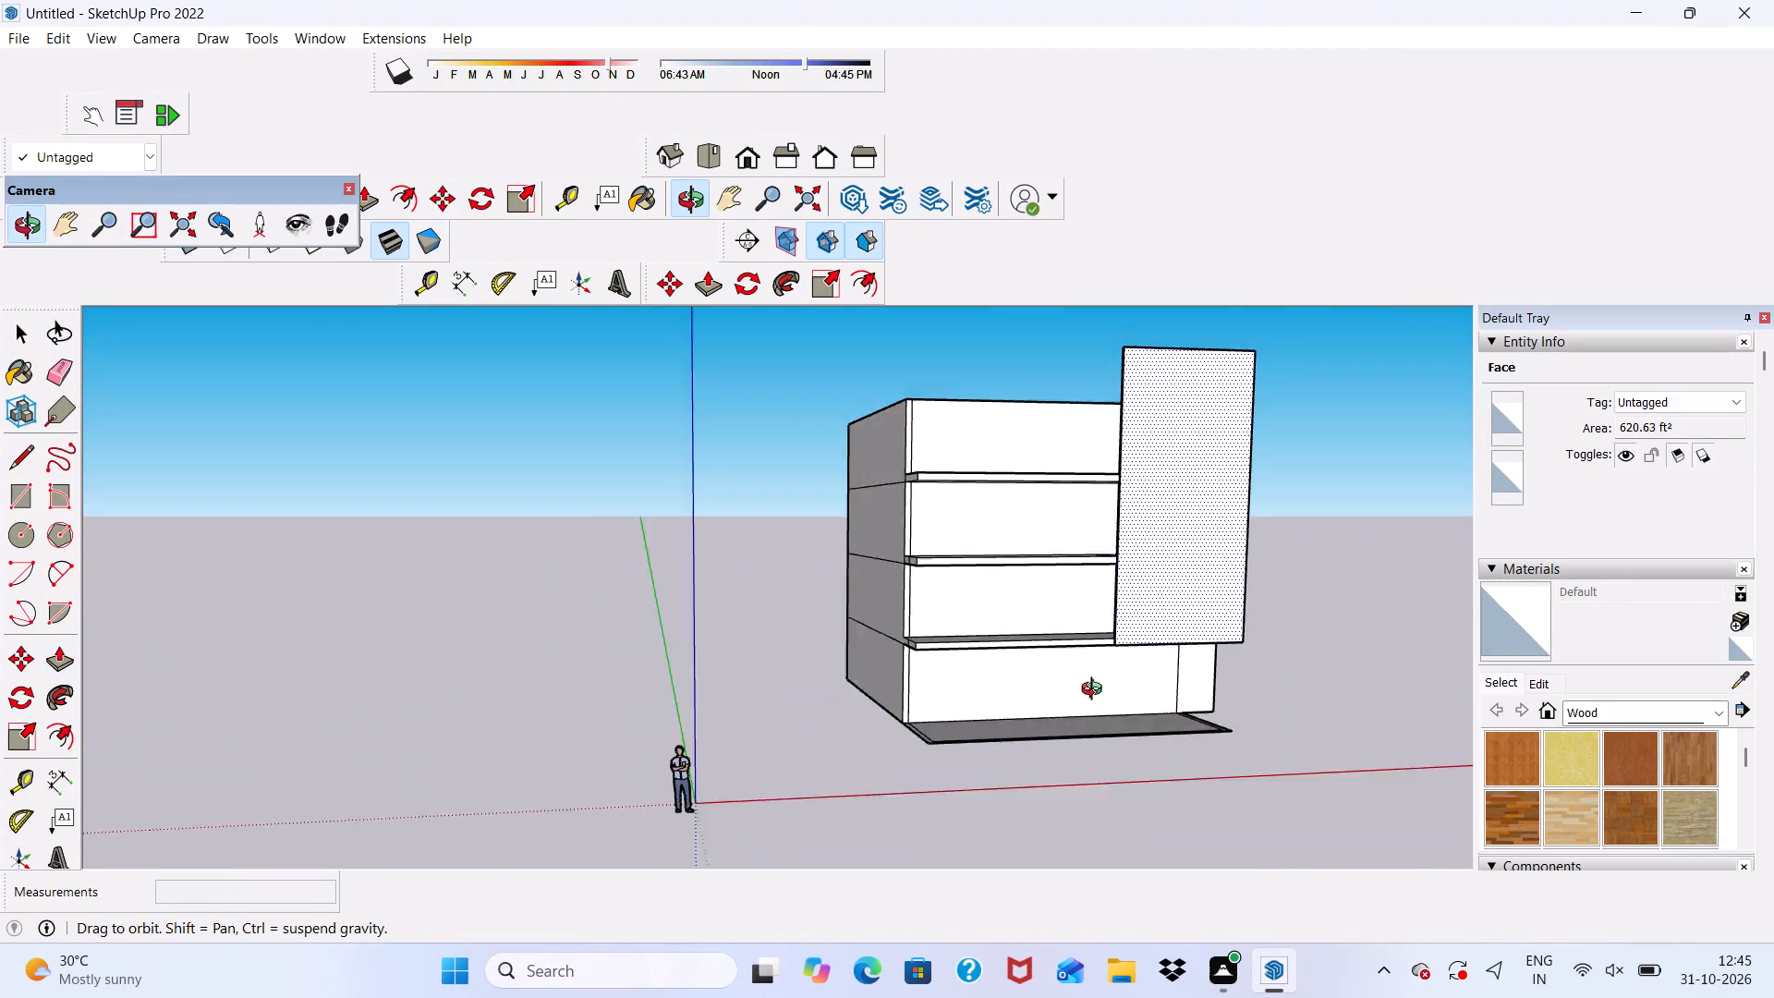
{"action": "middle_click_drag", "start_coordinate": [1096, 691], "coordinate": [1060, 651]}
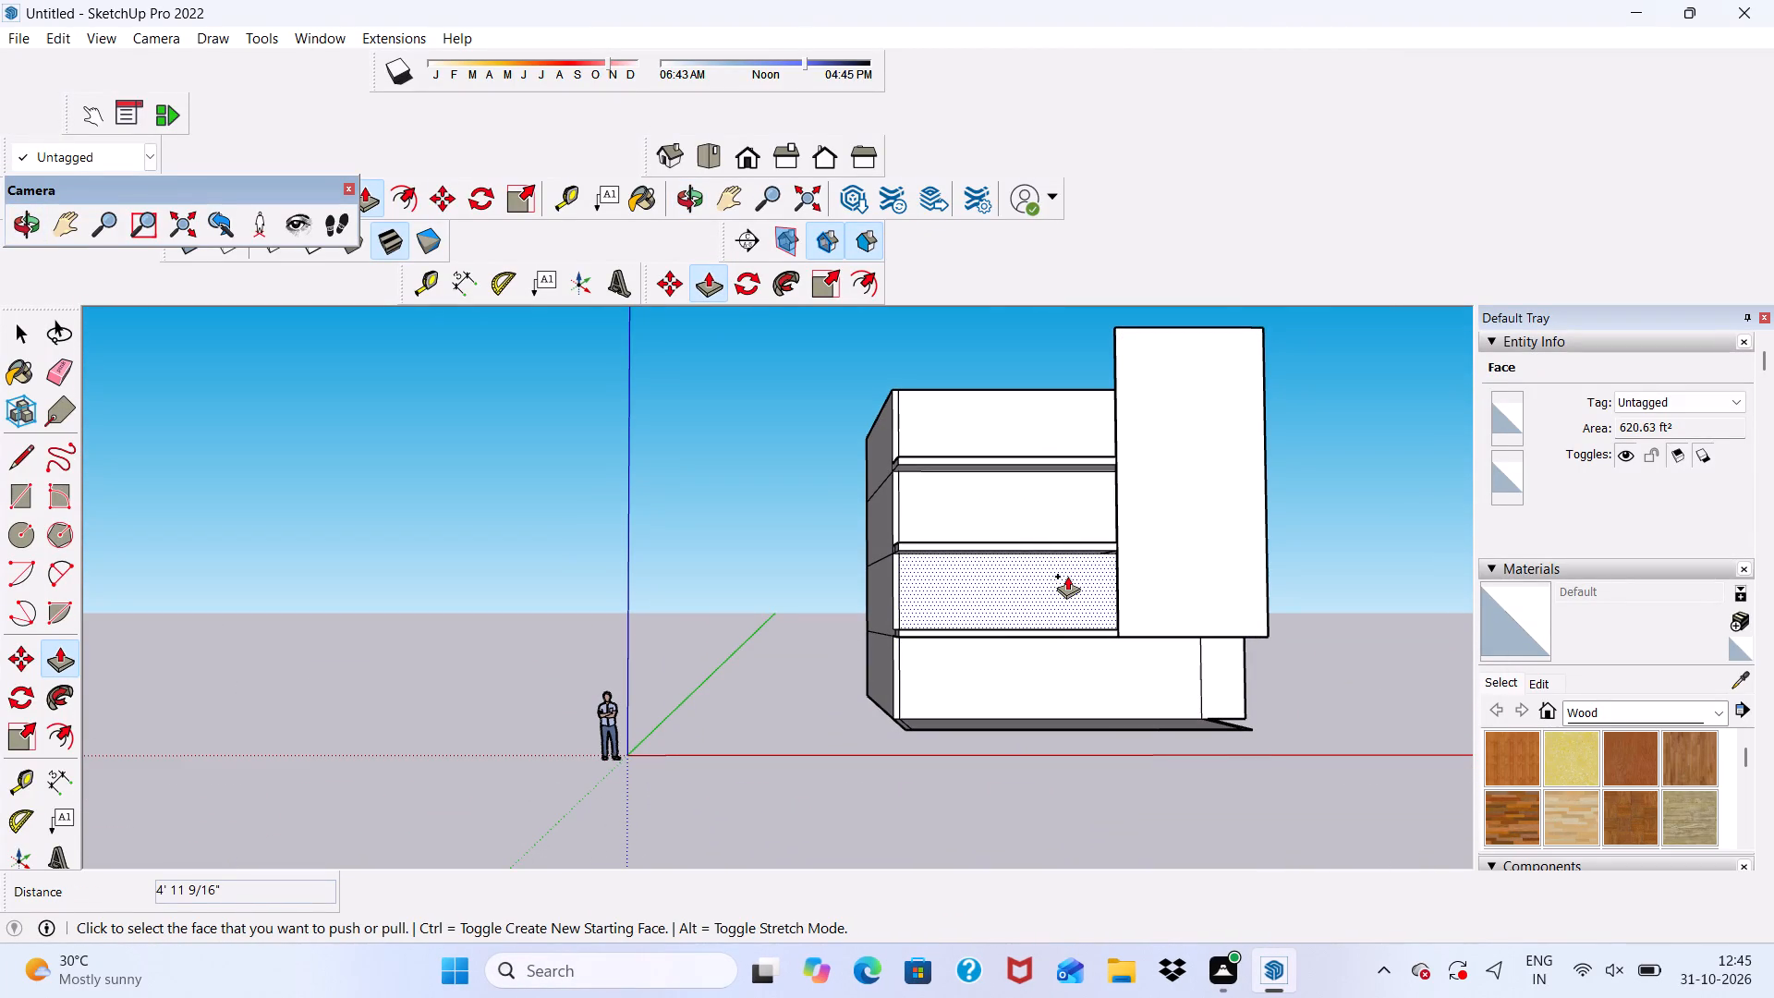
{"action": "scroll", "coordinate": [1070, 569], "scroll_direction": "down", "scroll_amount": 8}
{"action": "middle_click_drag", "start_coordinate": [1101, 608], "coordinate": [1054, 651]}
{"action": "scroll", "coordinate": [1032, 654], "scroll_direction": "up", "scroll_amount": 8}
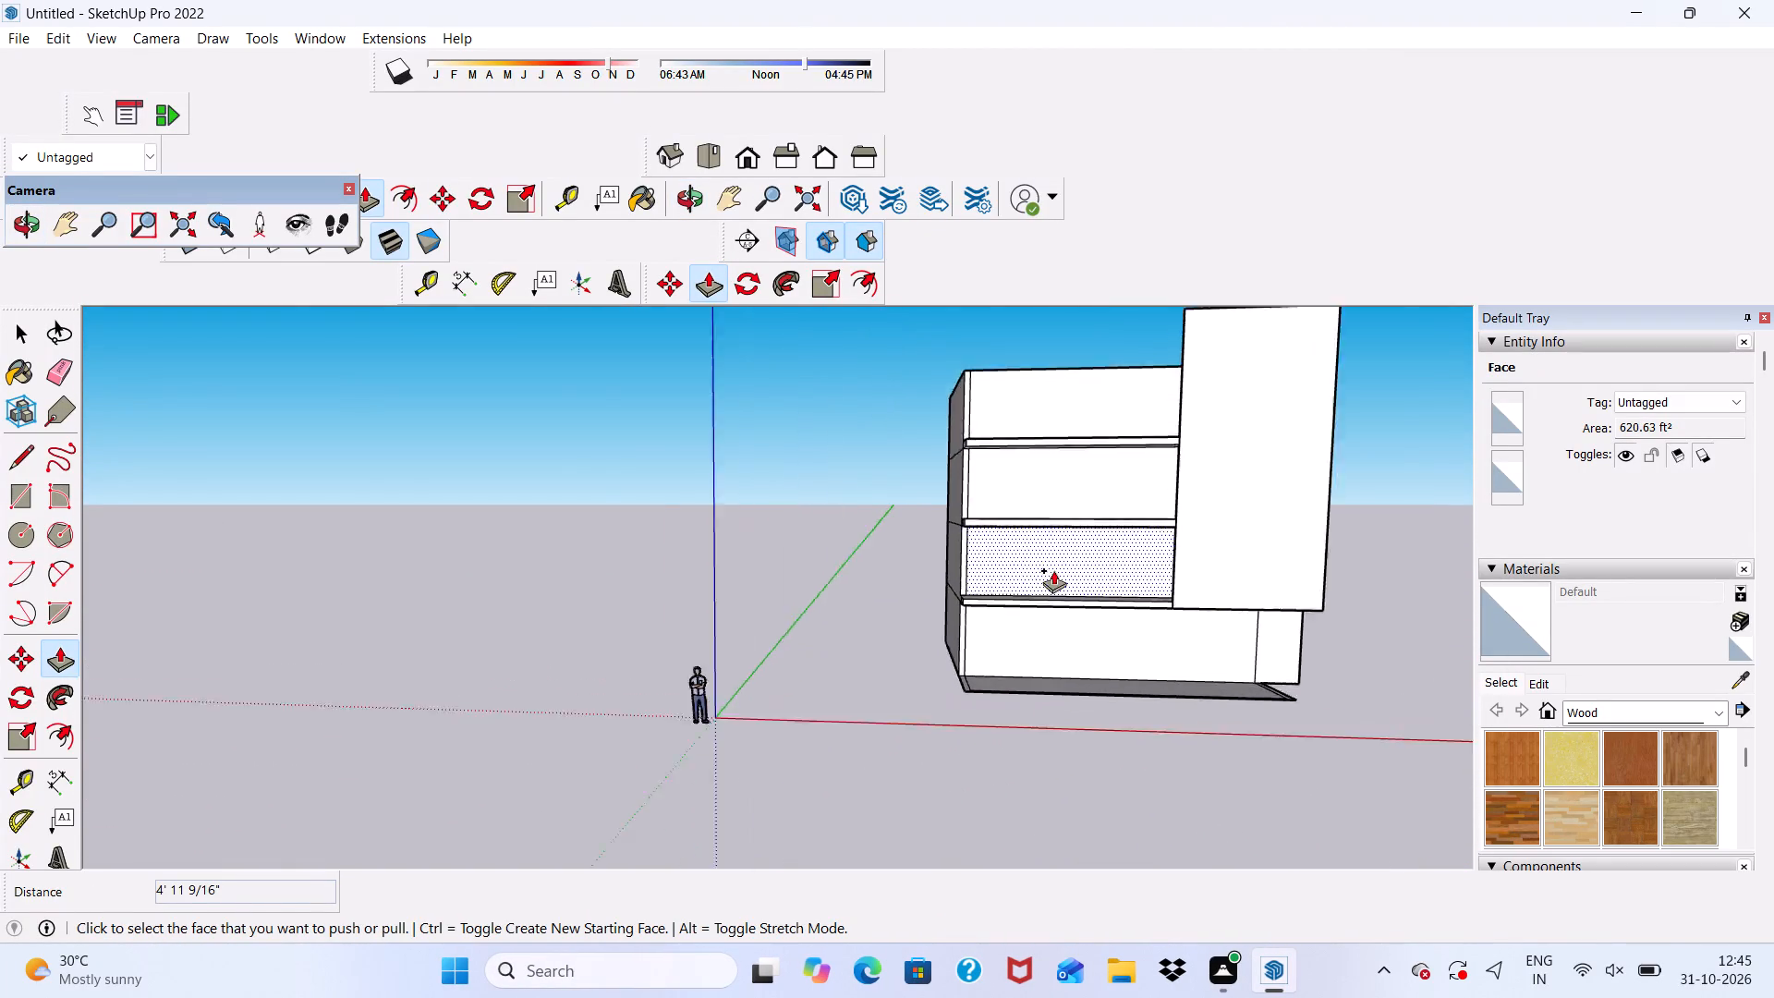
{"action": "scroll", "coordinate": [1053, 570], "scroll_direction": "up", "scroll_amount": 5}
{"action": "scroll", "coordinate": [1037, 615], "scroll_direction": "down", "scroll_amount": 1}
{"action": "middle_click_drag", "start_coordinate": [1037, 615], "coordinate": [1060, 528]}
{"action": "scroll", "coordinate": [1060, 528], "scroll_direction": "up", "scroll_amount": 1}
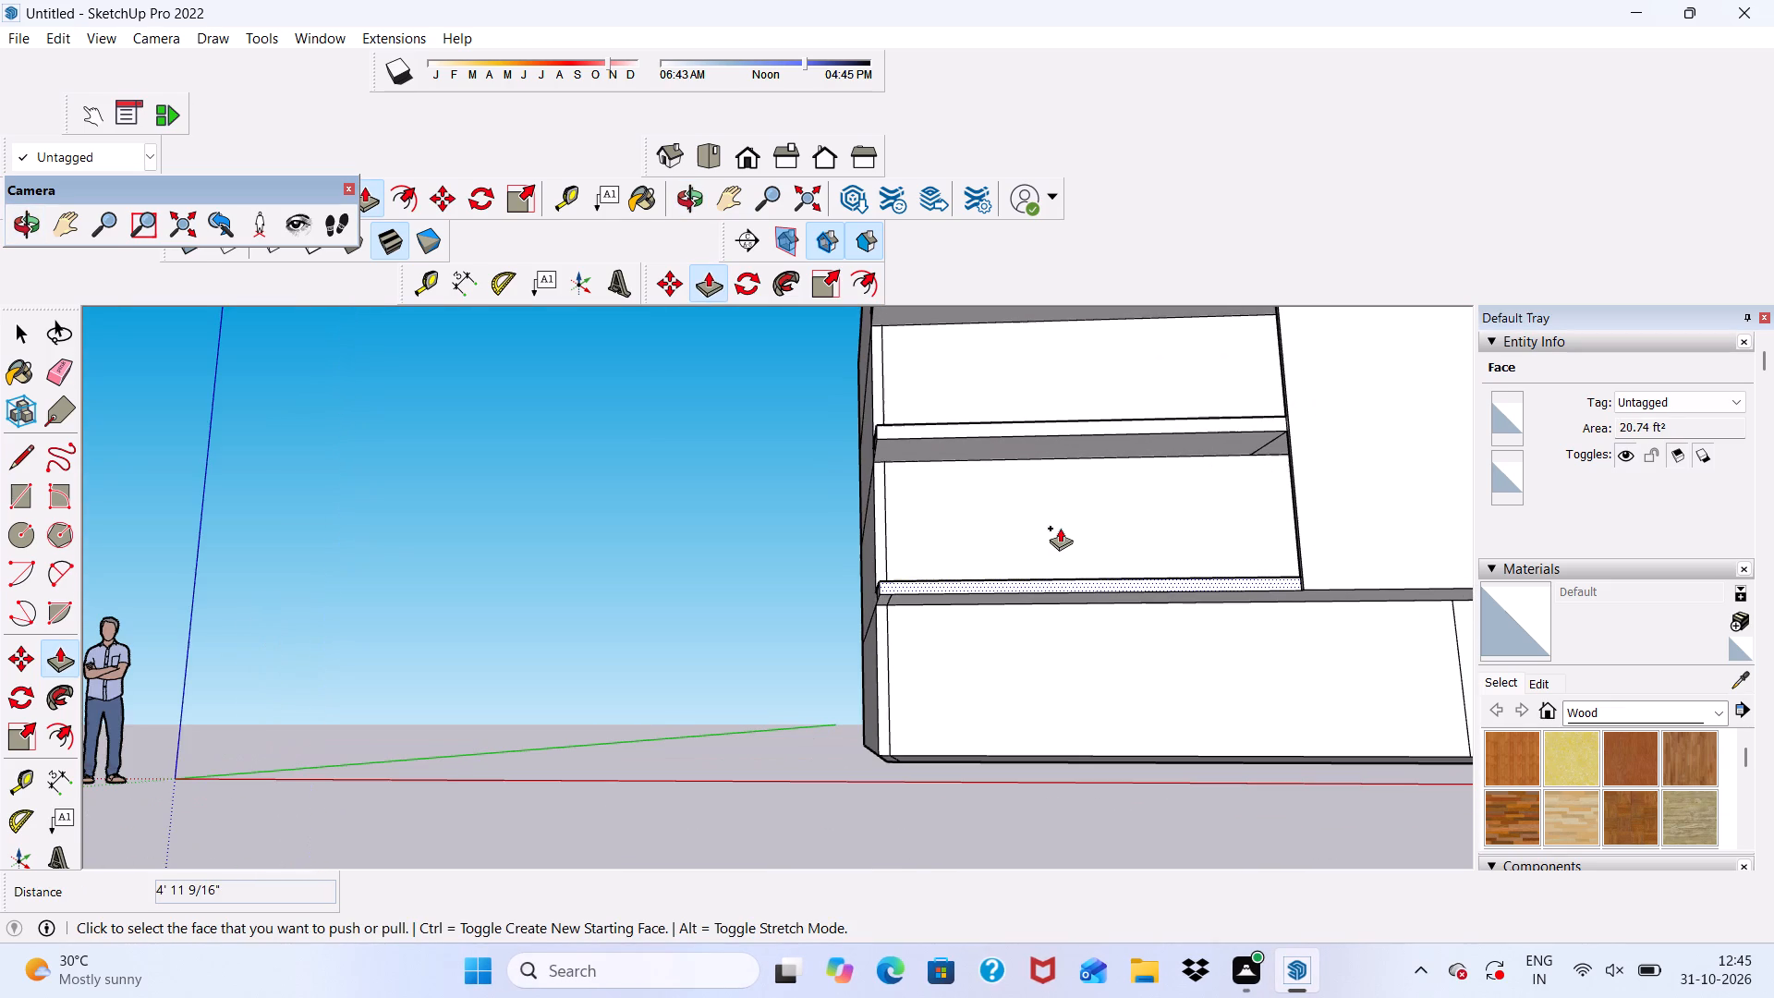
{"action": "key", "text": "space"}
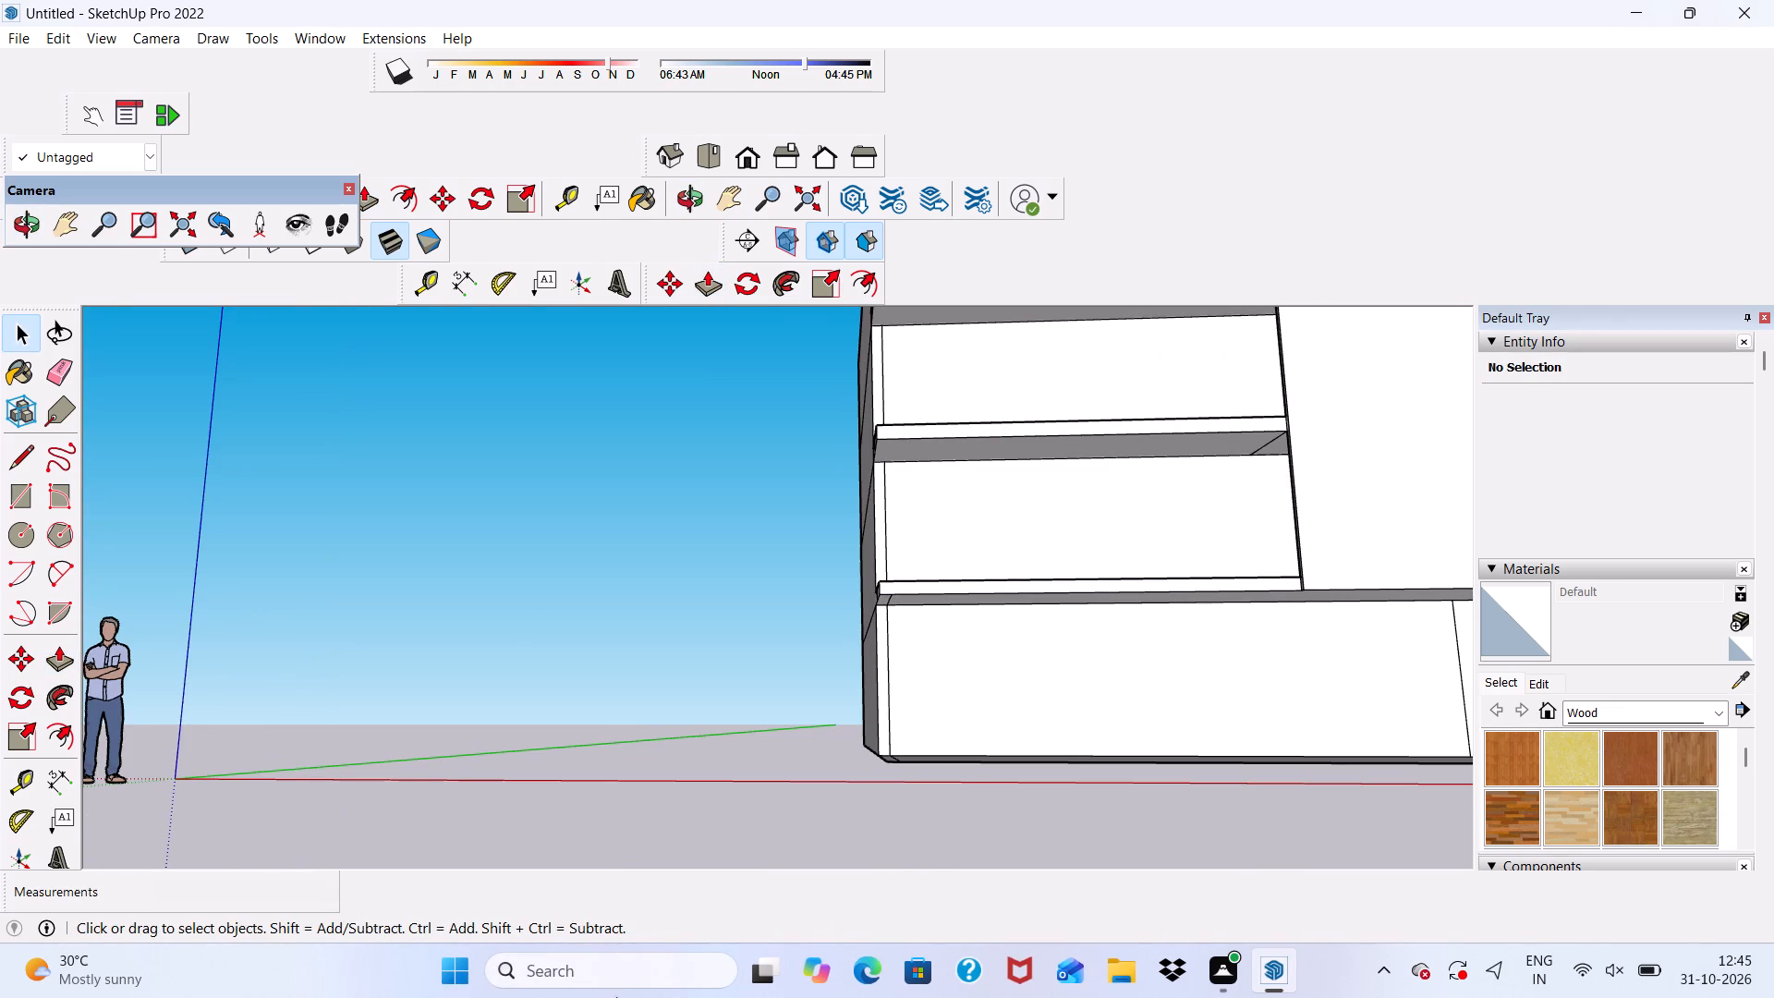
{"action": "scroll", "coordinate": [950, 633], "scroll_direction": "down", "scroll_amount": 3}
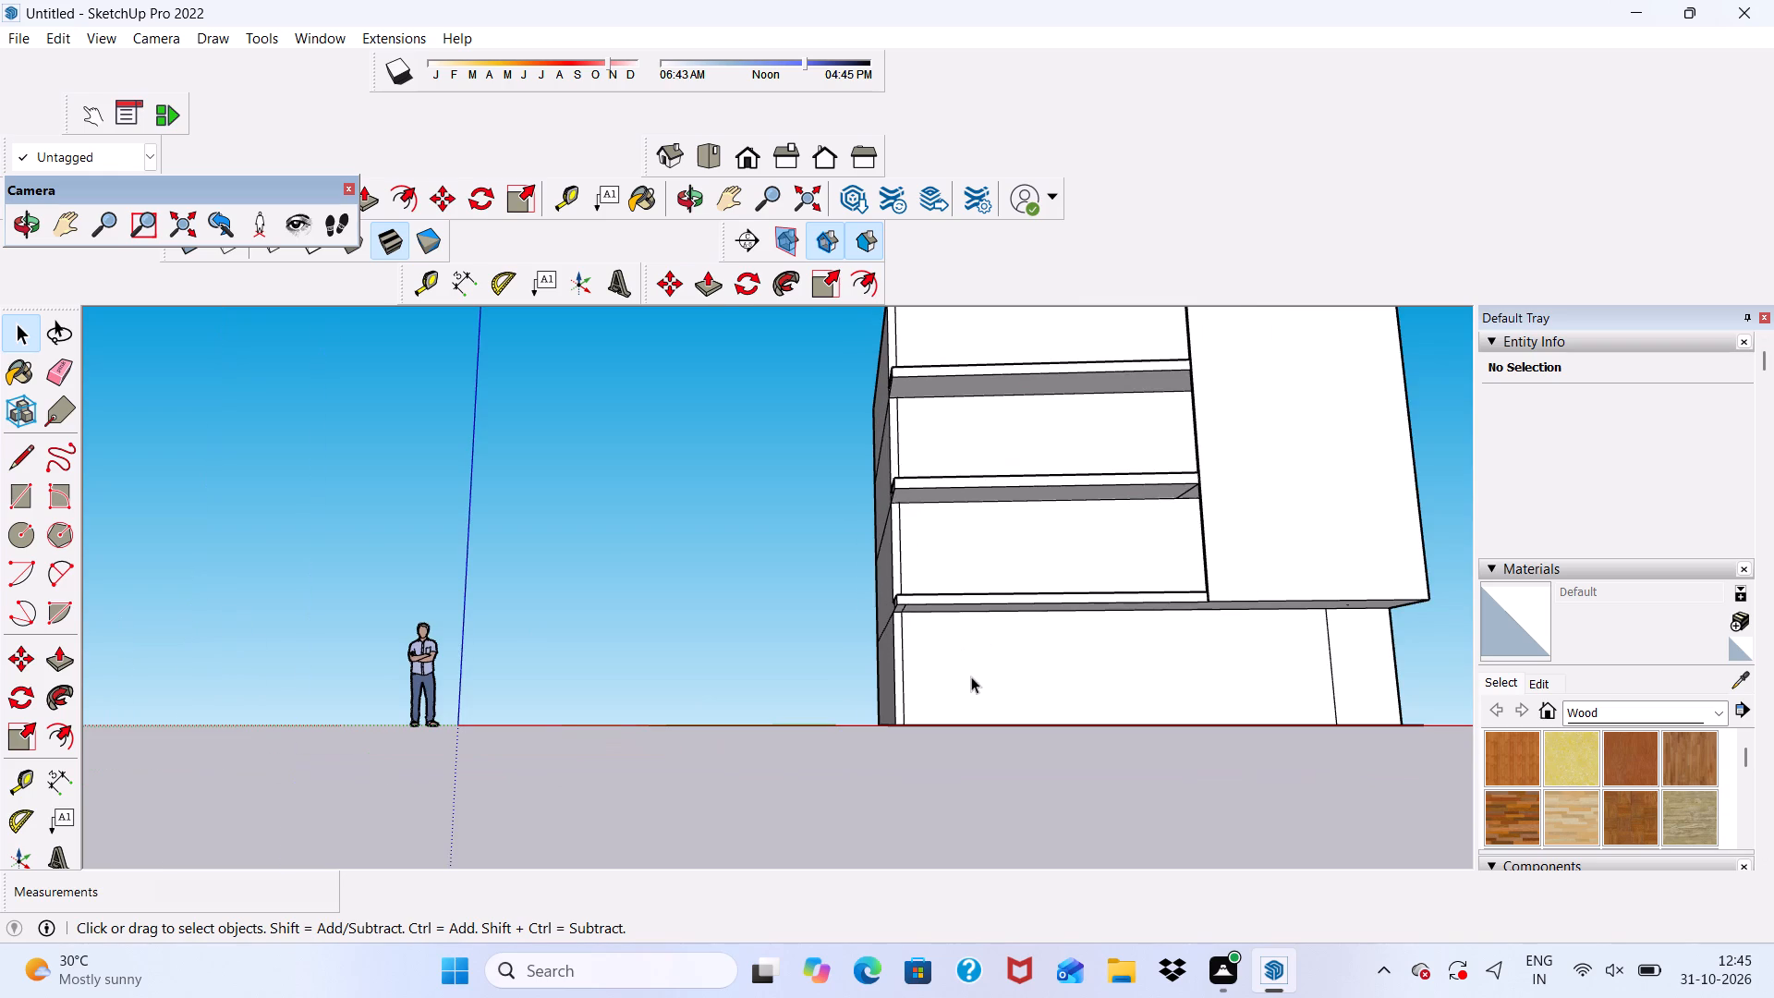
{"action": "key", "text": "space"}
{"action": "scroll", "coordinate": [1052, 593], "scroll_direction": "down", "scroll_amount": 2}
{"action": "middle_click_drag", "start_coordinate": [1060, 598], "coordinate": [976, 767]}
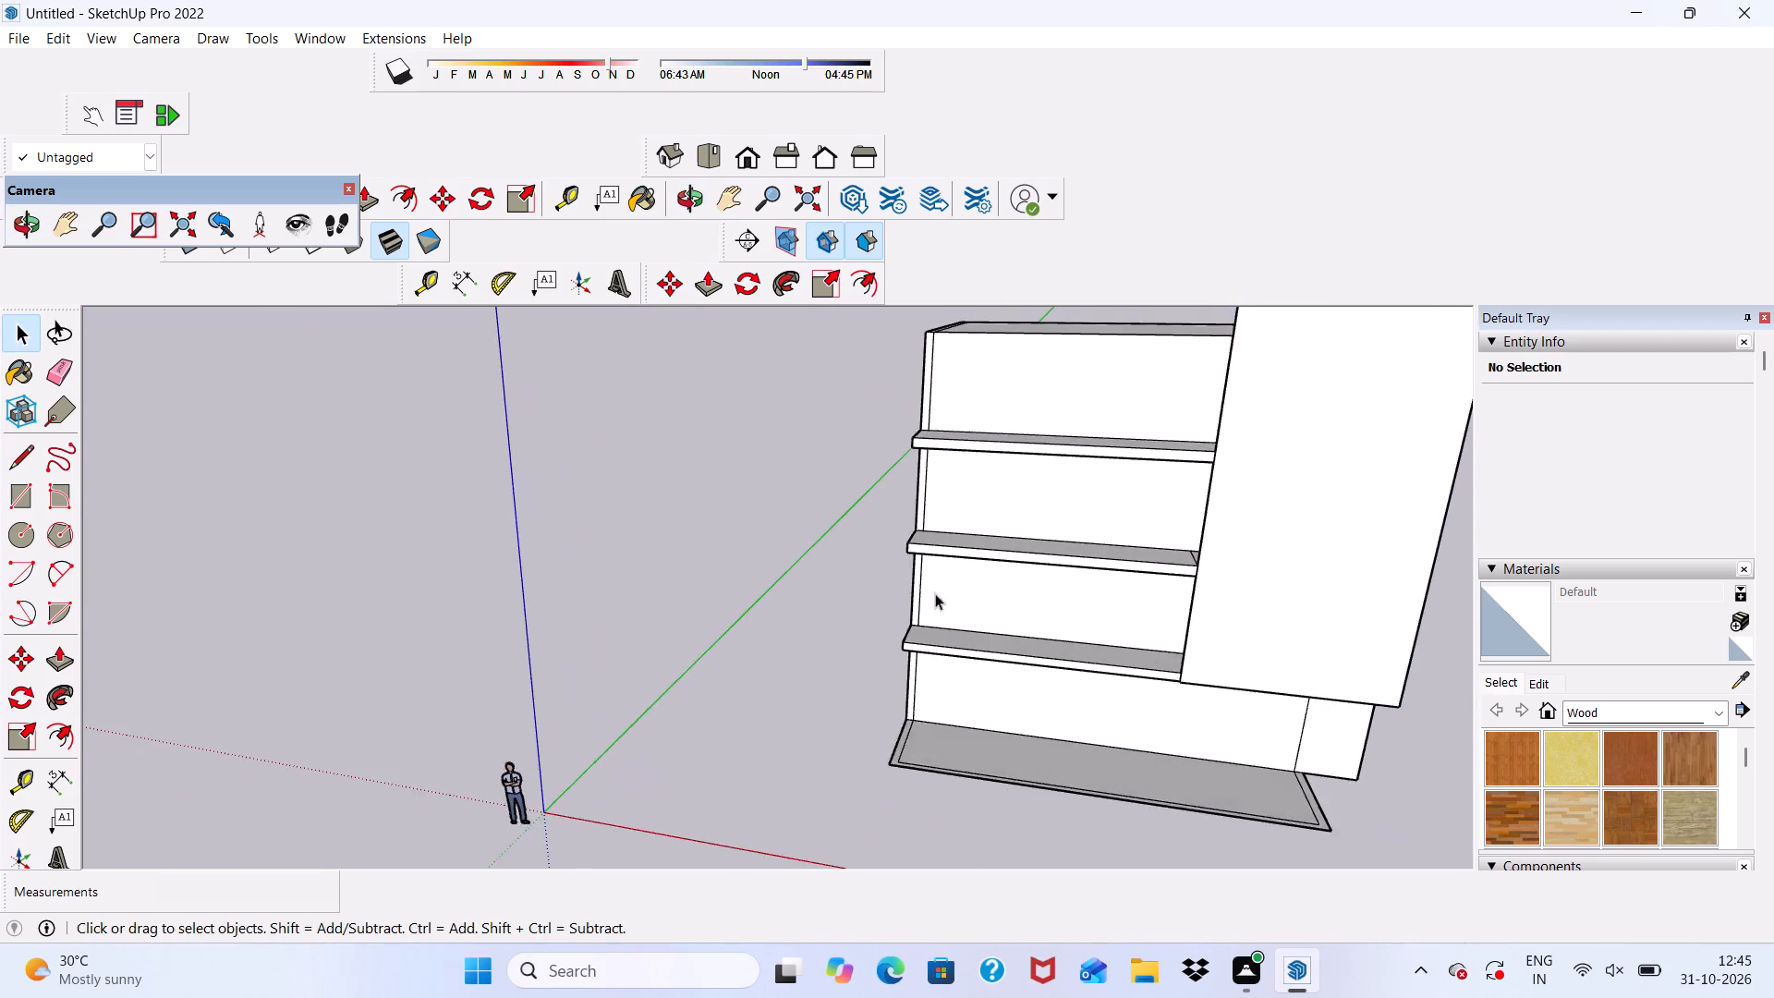
{"action": "scroll", "coordinate": [935, 543], "scroll_direction": "up", "scroll_amount": 5}
{"action": "middle_click_drag", "start_coordinate": [926, 588], "coordinate": [942, 568]}
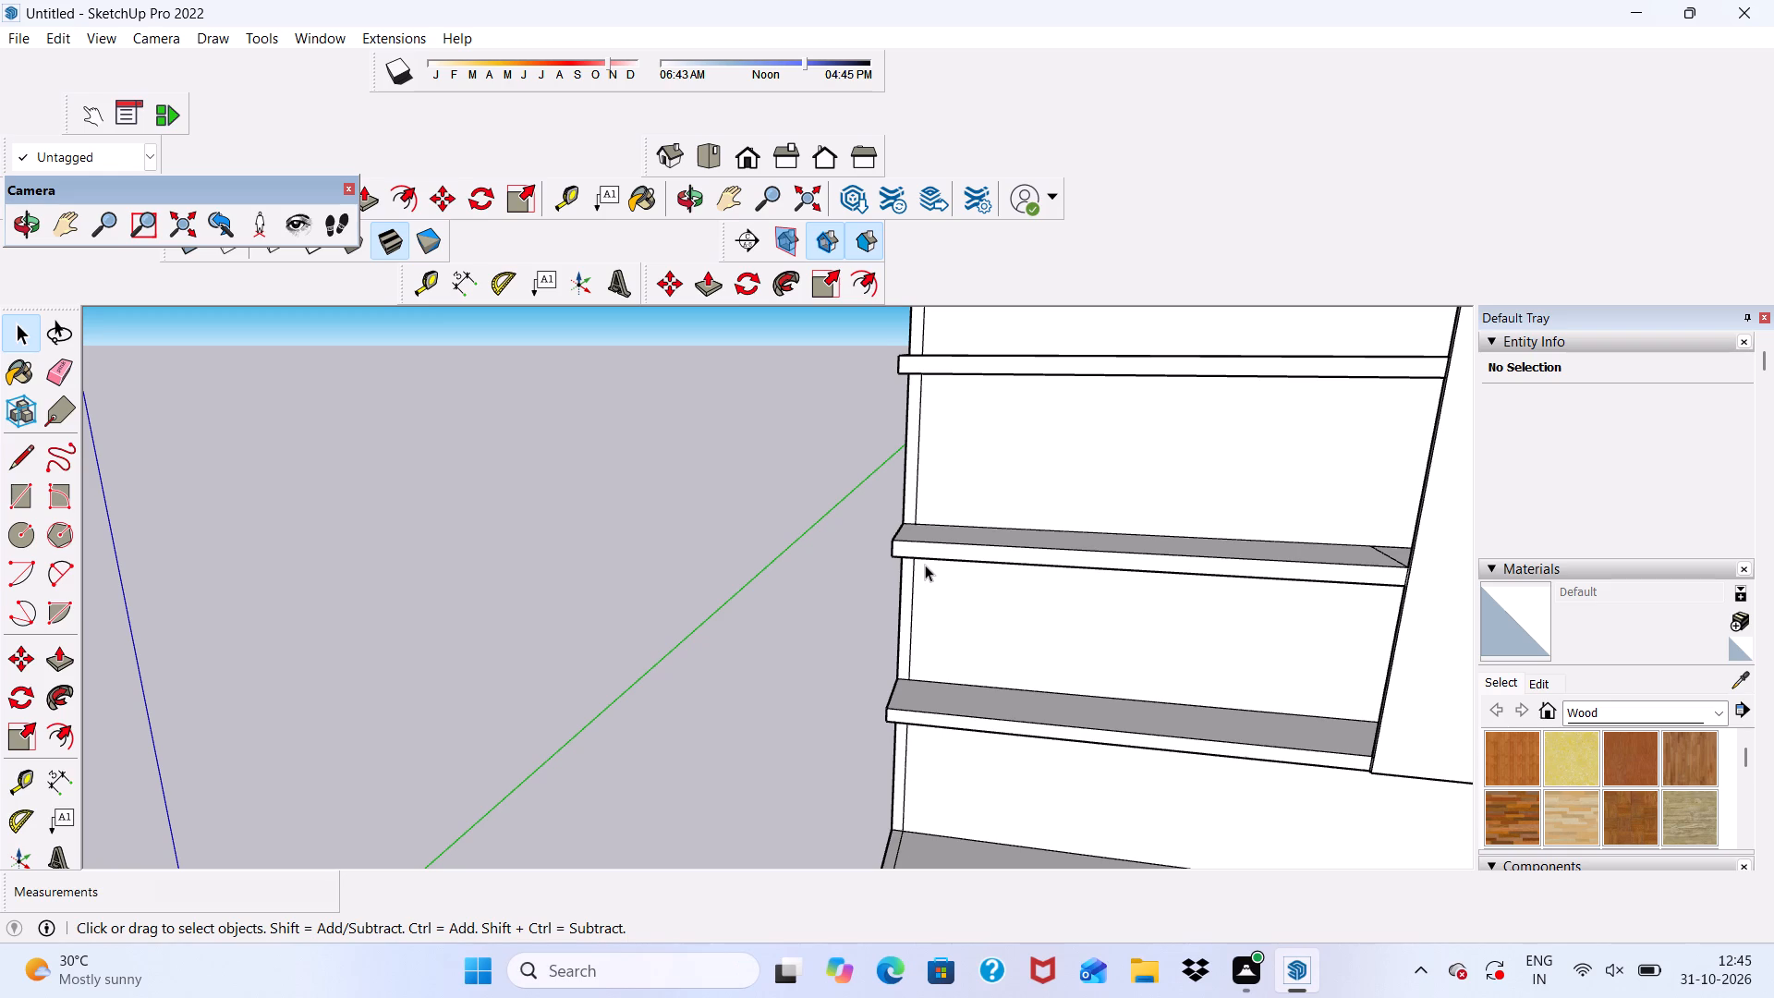
{"action": "left_click", "coordinate": [925, 565]}
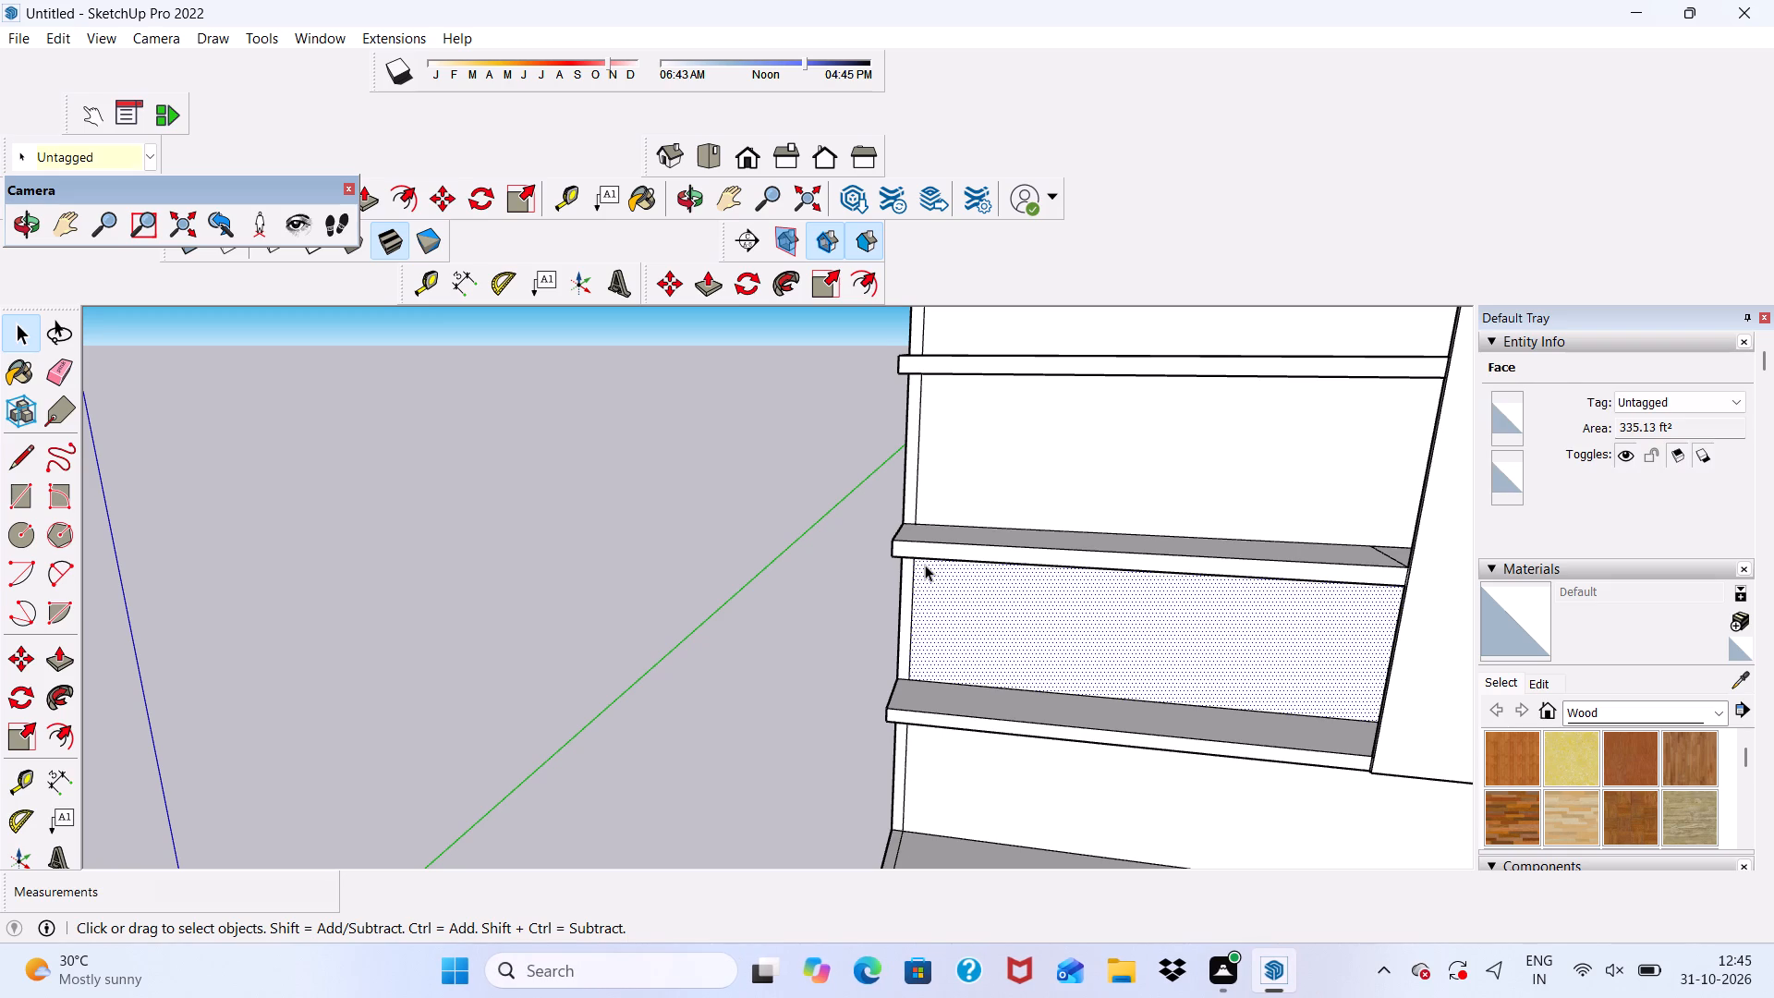
{"action": "scroll", "coordinate": [893, 630], "scroll_direction": "down", "scroll_amount": 5}
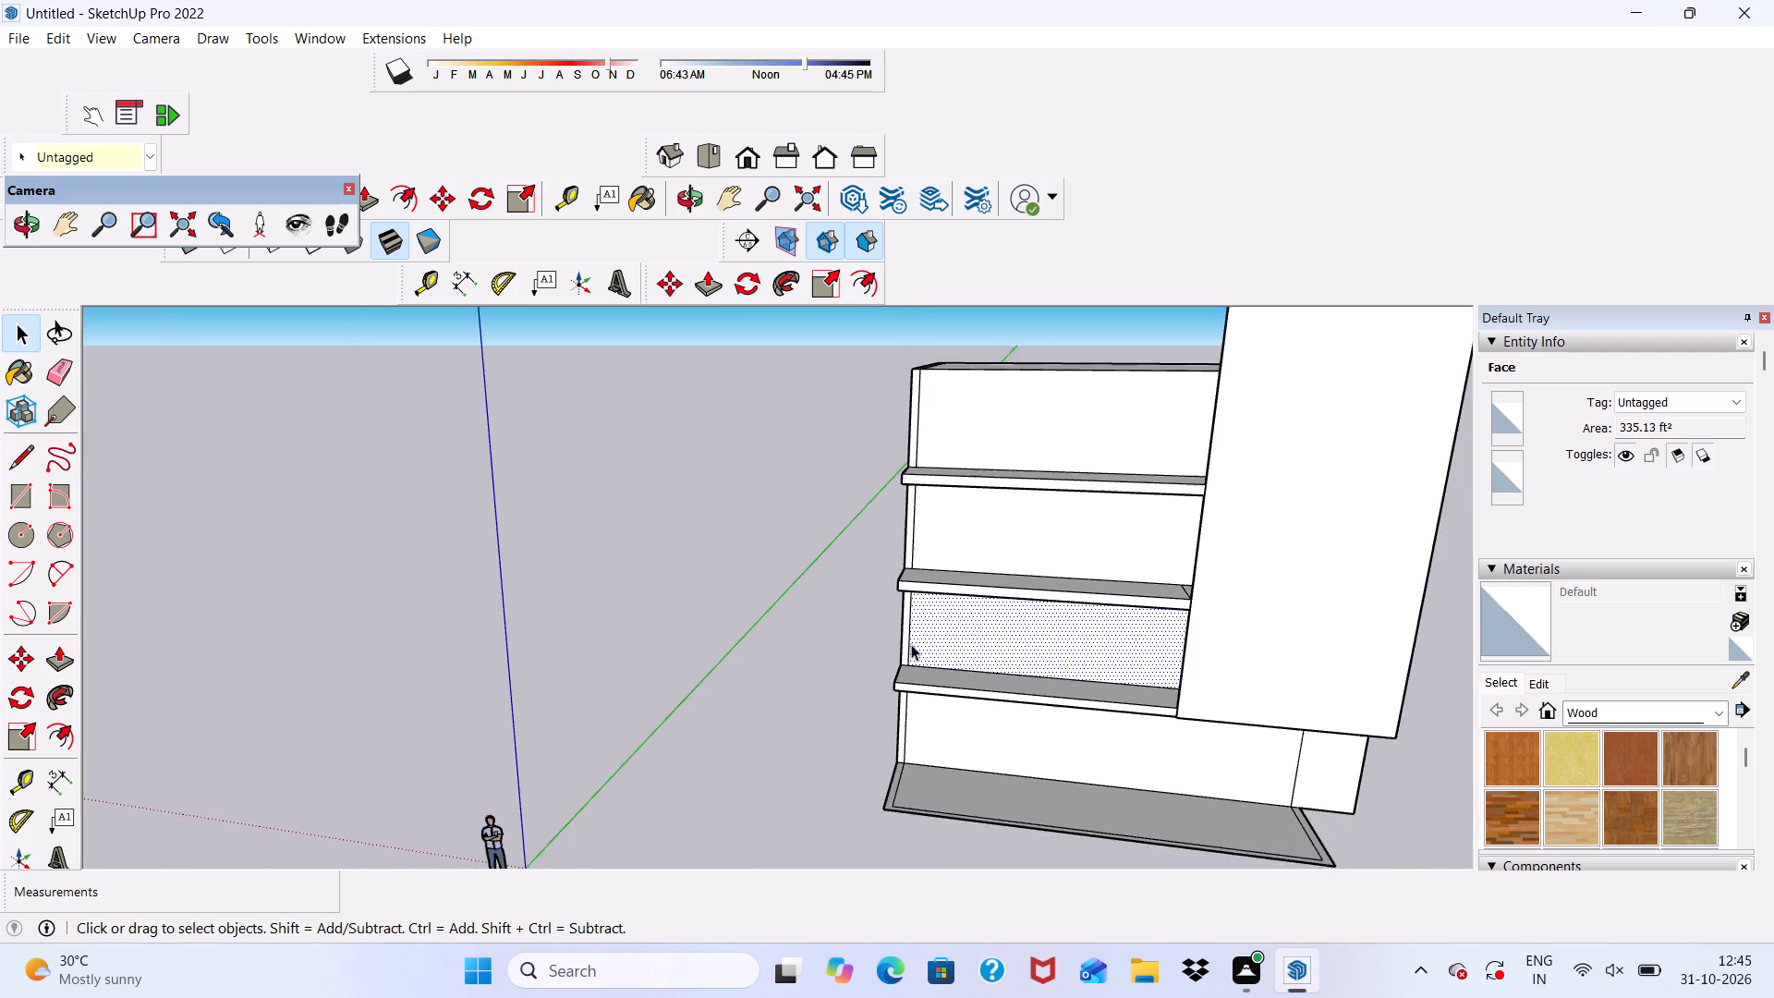
{"action": "middle_click_drag", "start_coordinate": [911, 644], "coordinate": [989, 698]}
{"action": "left_click_drag", "start_coordinate": [982, 647], "coordinate": [992, 690]}
{"action": "left_click", "coordinate": [992, 690]}
{"action": "scroll", "coordinate": [794, 601], "scroll_direction": "down", "scroll_amount": 6}
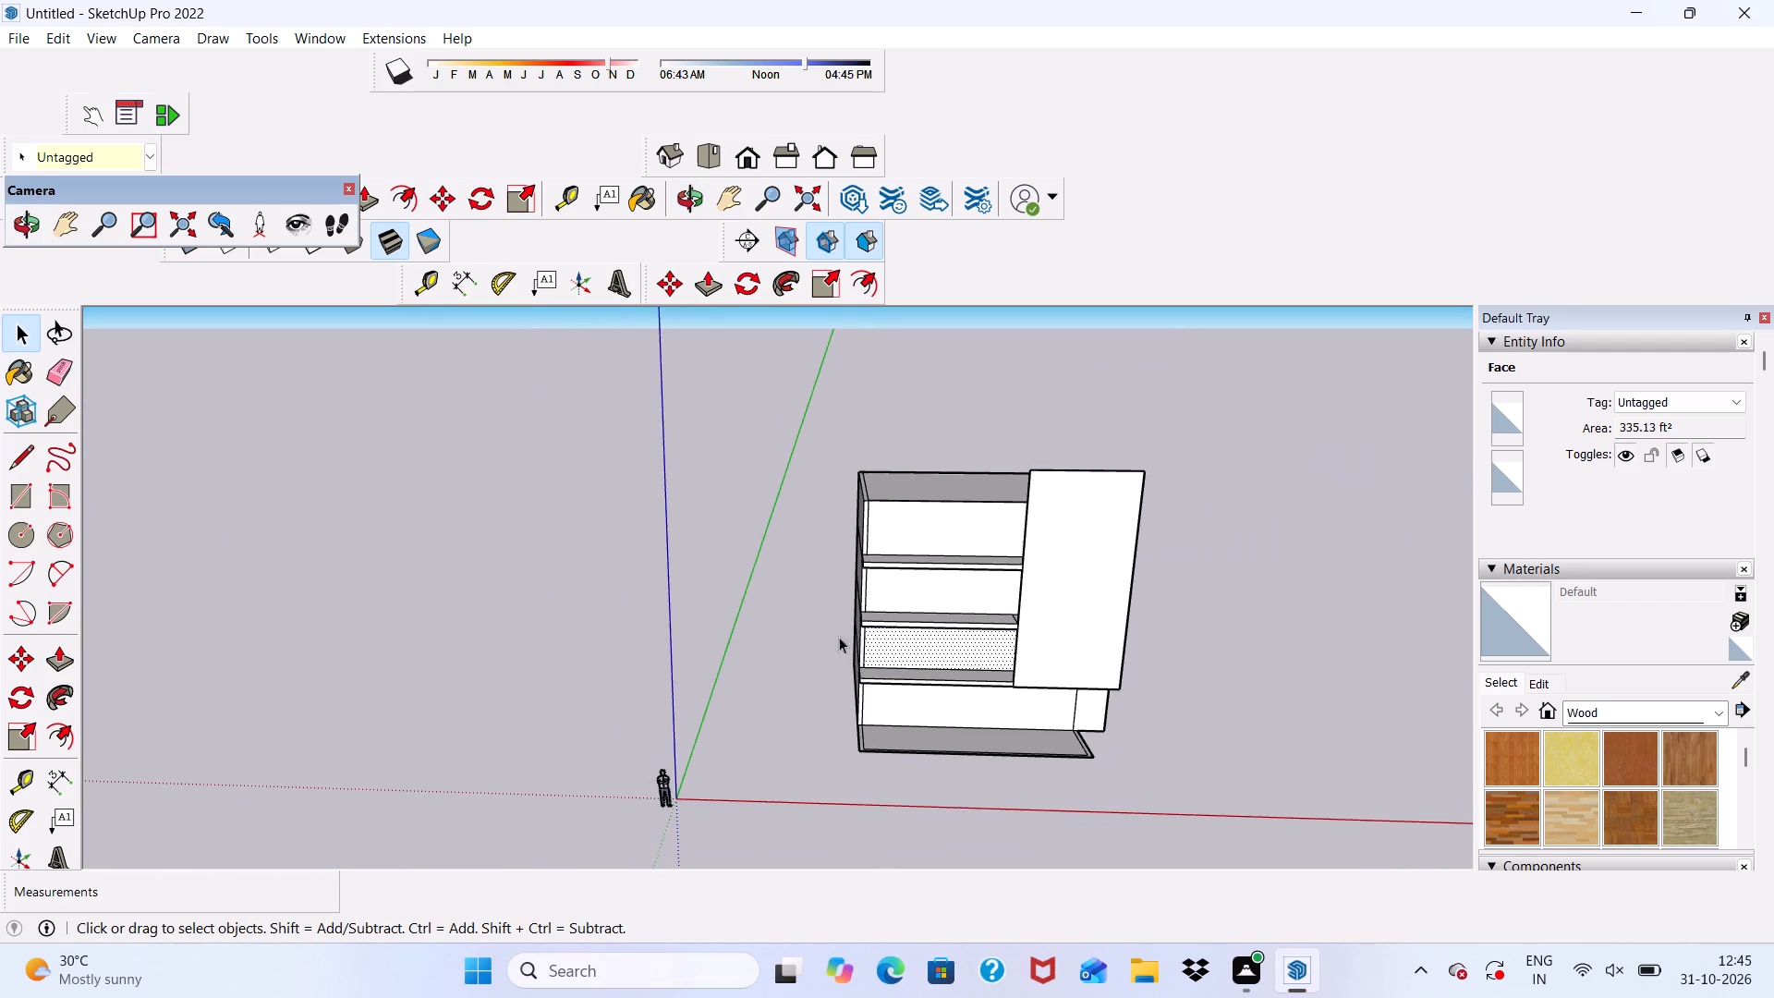
{"action": "middle_click_drag", "start_coordinate": [862, 629], "coordinate": [871, 565]}
{"action": "scroll", "coordinate": [1063, 641], "scroll_direction": "up", "scroll_amount": 6}
{"action": "scroll", "coordinate": [973, 624], "scroll_direction": "down", "scroll_amount": 1}
{"action": "middle_click_drag", "start_coordinate": [938, 619], "coordinate": [970, 496]}
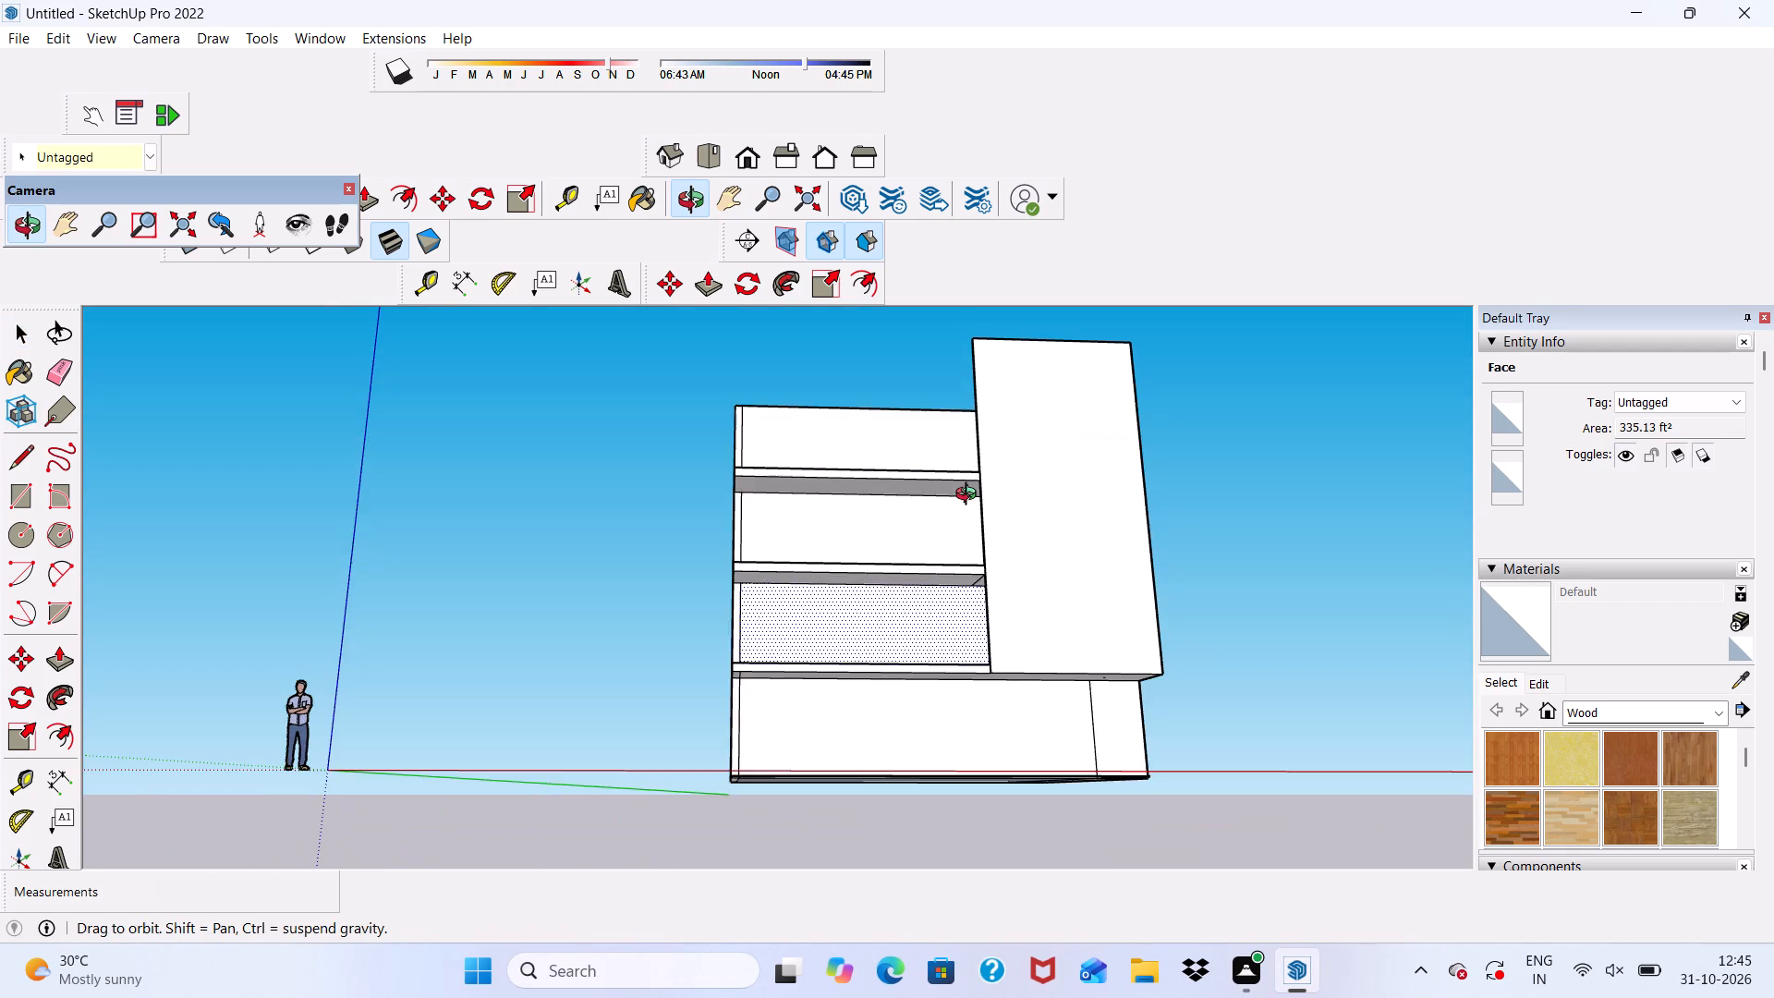
{"action": "middle_click_drag", "start_coordinate": [970, 496], "coordinate": [960, 502]}
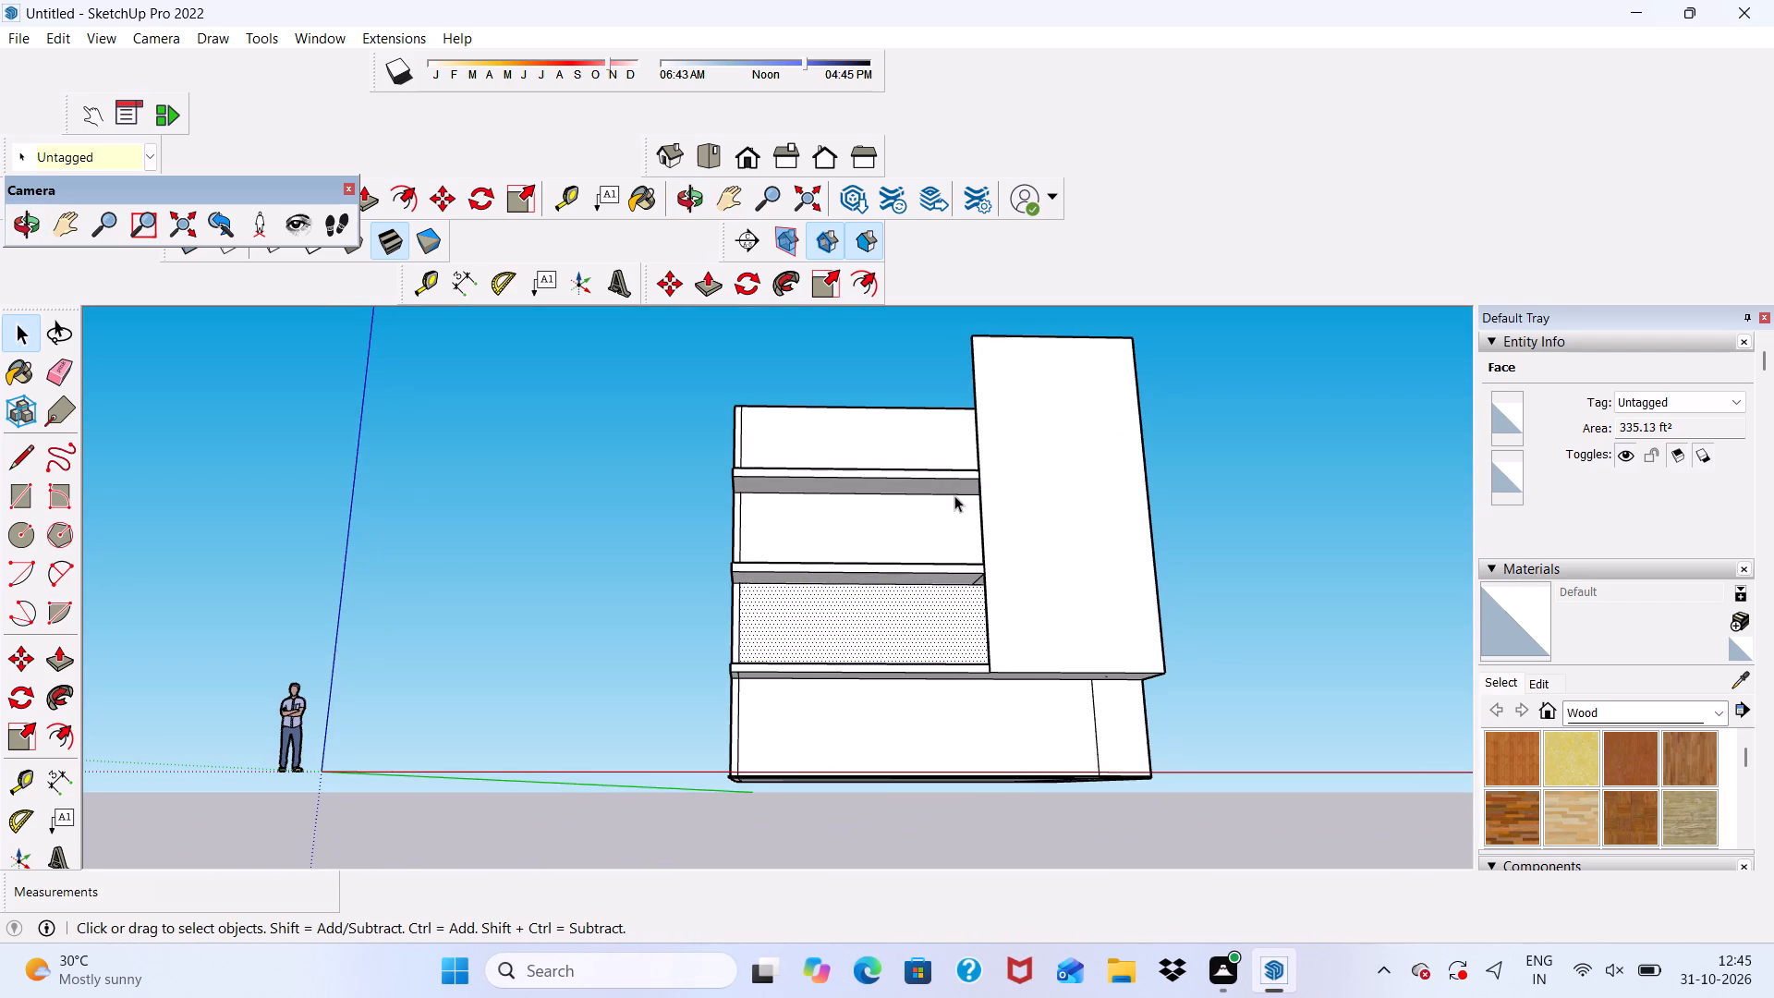
{"action": "scroll", "coordinate": [1069, 569], "scroll_direction": "down", "scroll_amount": 2}
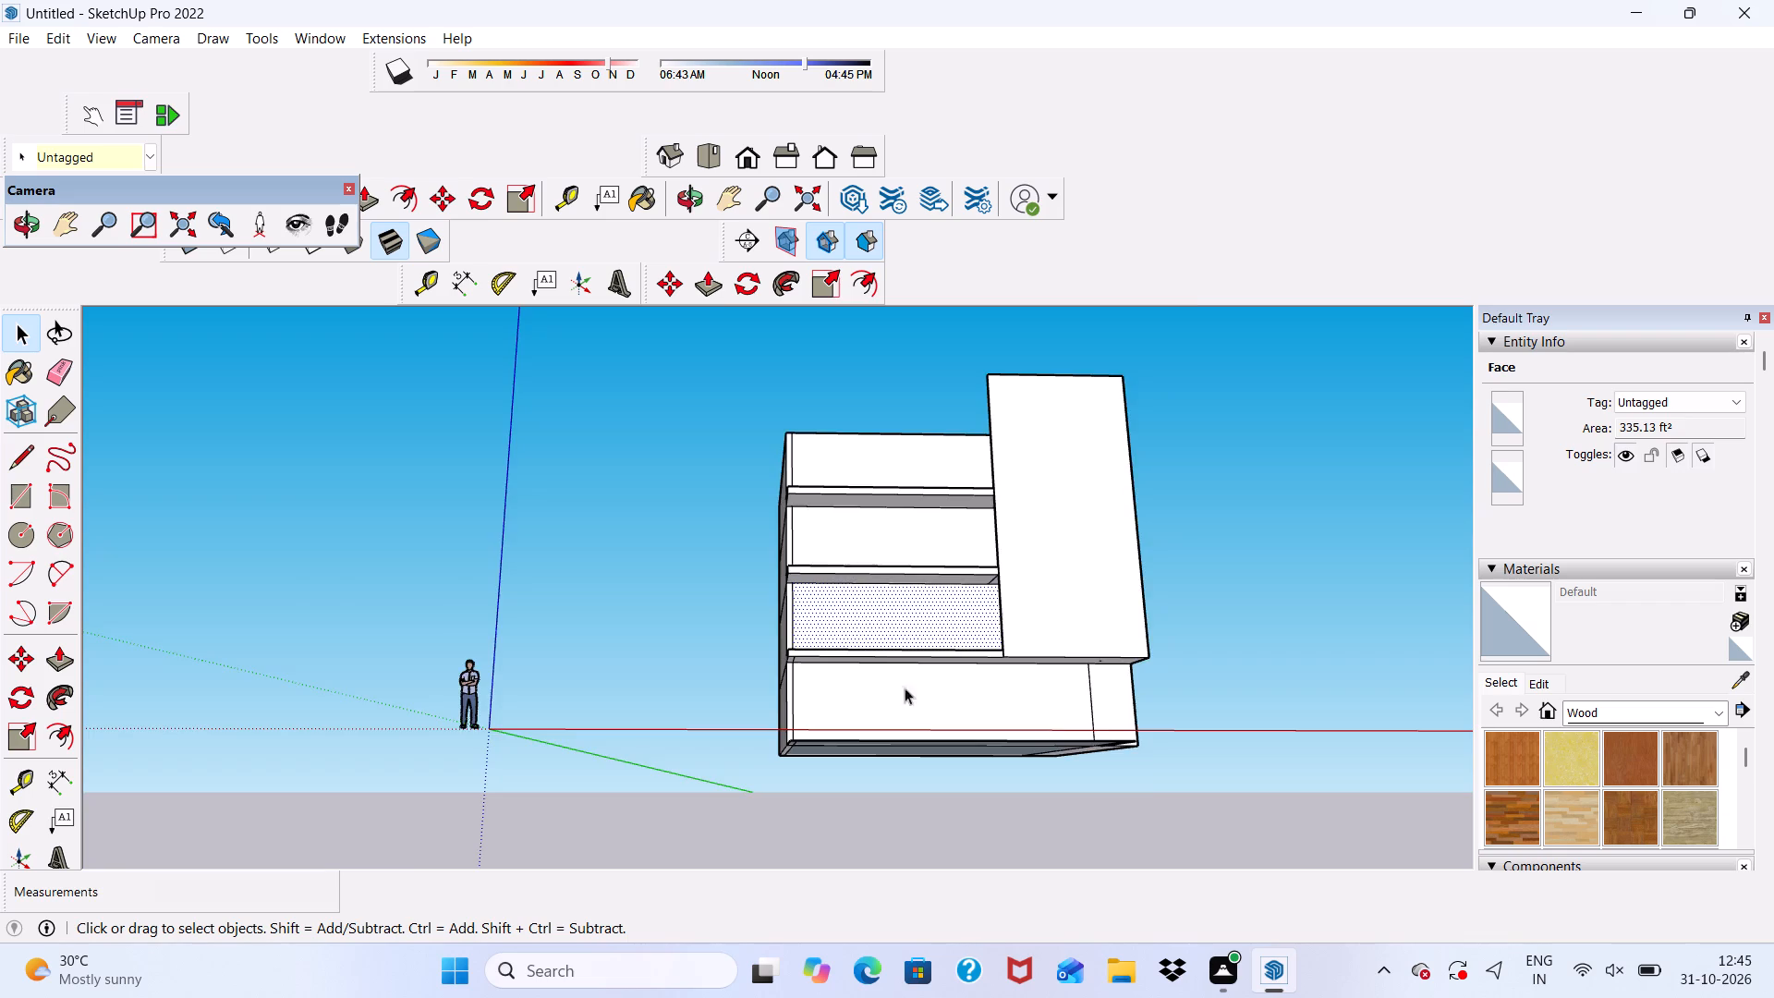
{"action": "scroll", "coordinate": [913, 702], "scroll_direction": "up", "scroll_amount": 5}
{"action": "scroll", "coordinate": [833, 619], "scroll_direction": "down", "scroll_amount": 1}
{"action": "scroll", "coordinate": [824, 627], "scroll_direction": "up", "scroll_amount": 12}
{"action": "left_click", "coordinate": [767, 621]}
{"action": "scroll", "coordinate": [657, 581], "scroll_direction": "down", "scroll_amount": 7}
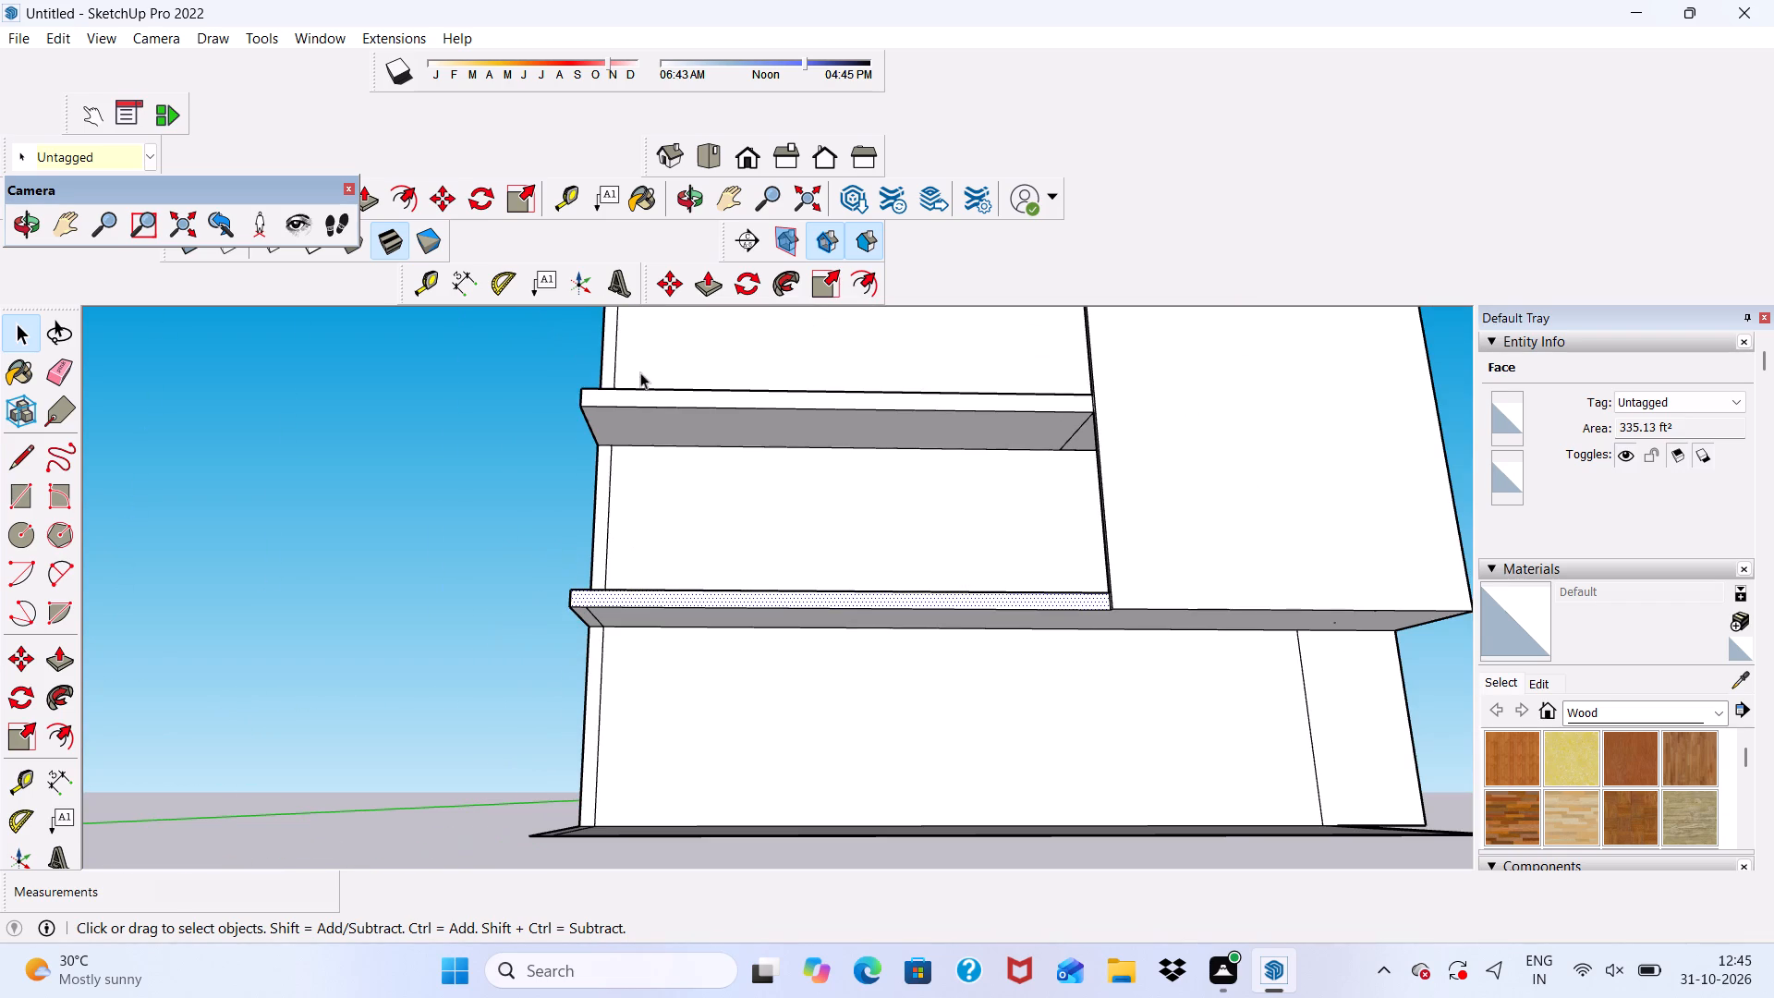
{"action": "scroll", "coordinate": [449, 371], "scroll_direction": "down", "scroll_amount": 3}
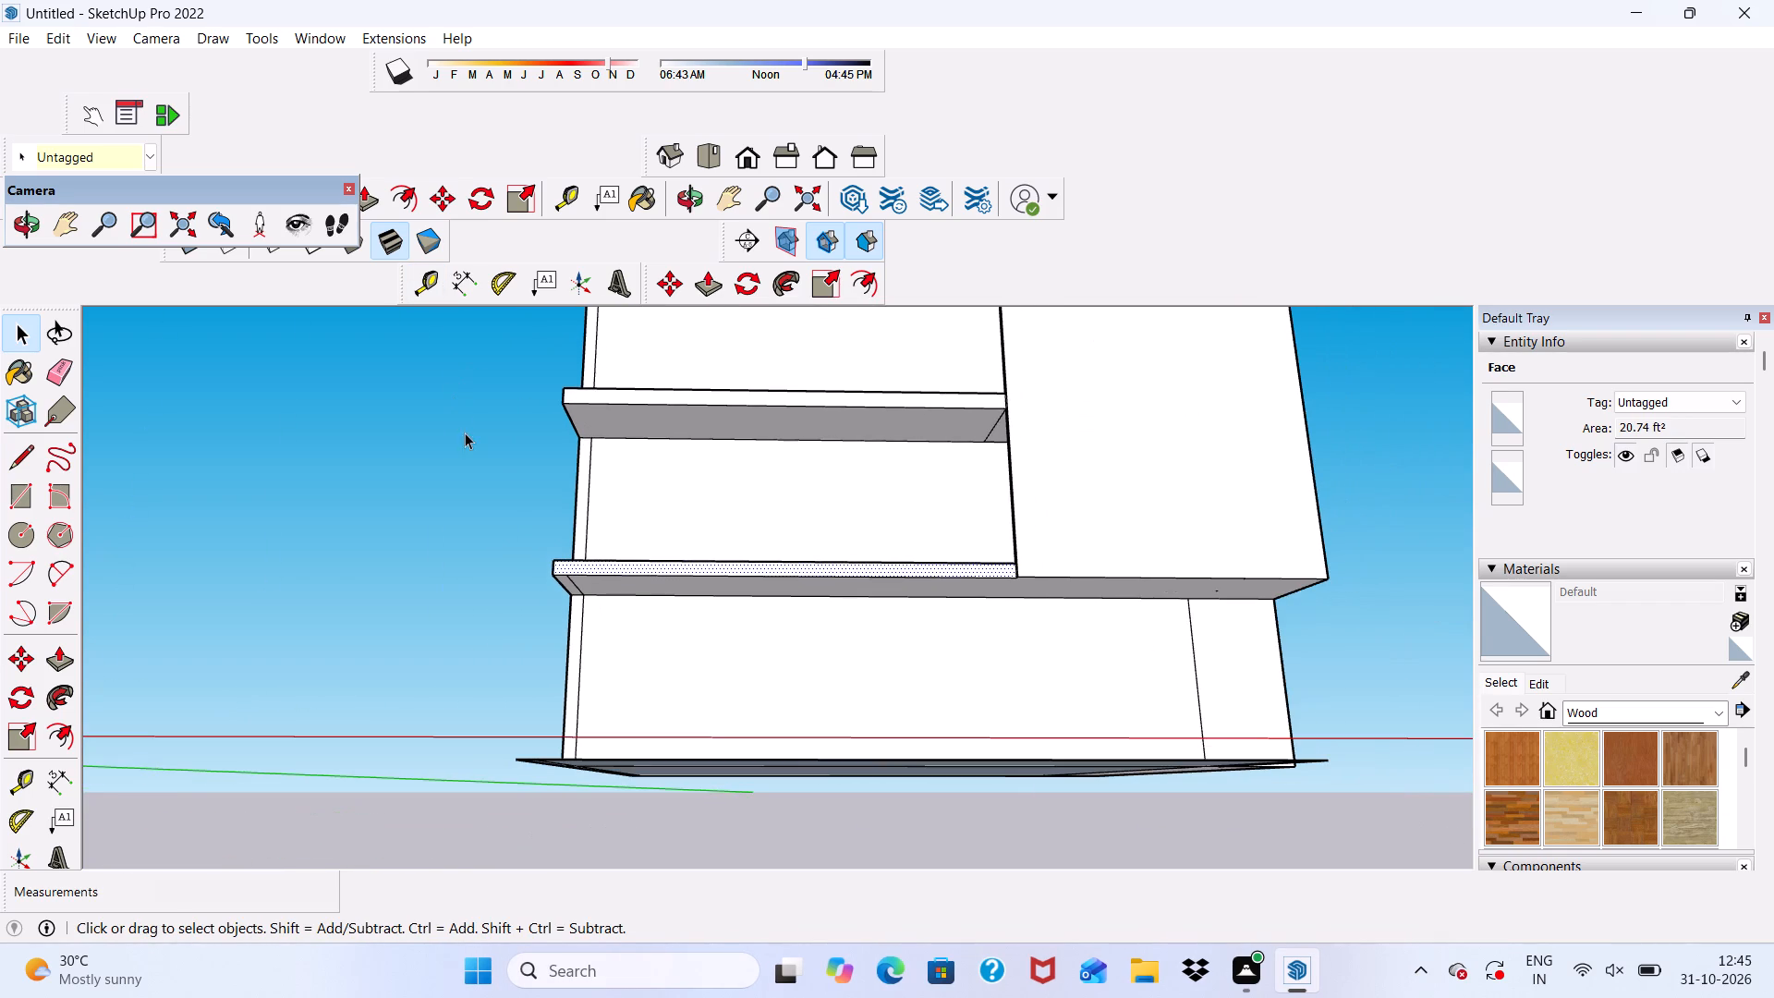
{"action": "middle_click_drag", "start_coordinate": [265, 321], "coordinate": [270, 396]}
{"action": "middle_click_drag", "start_coordinate": [287, 440], "coordinate": [296, 385]}
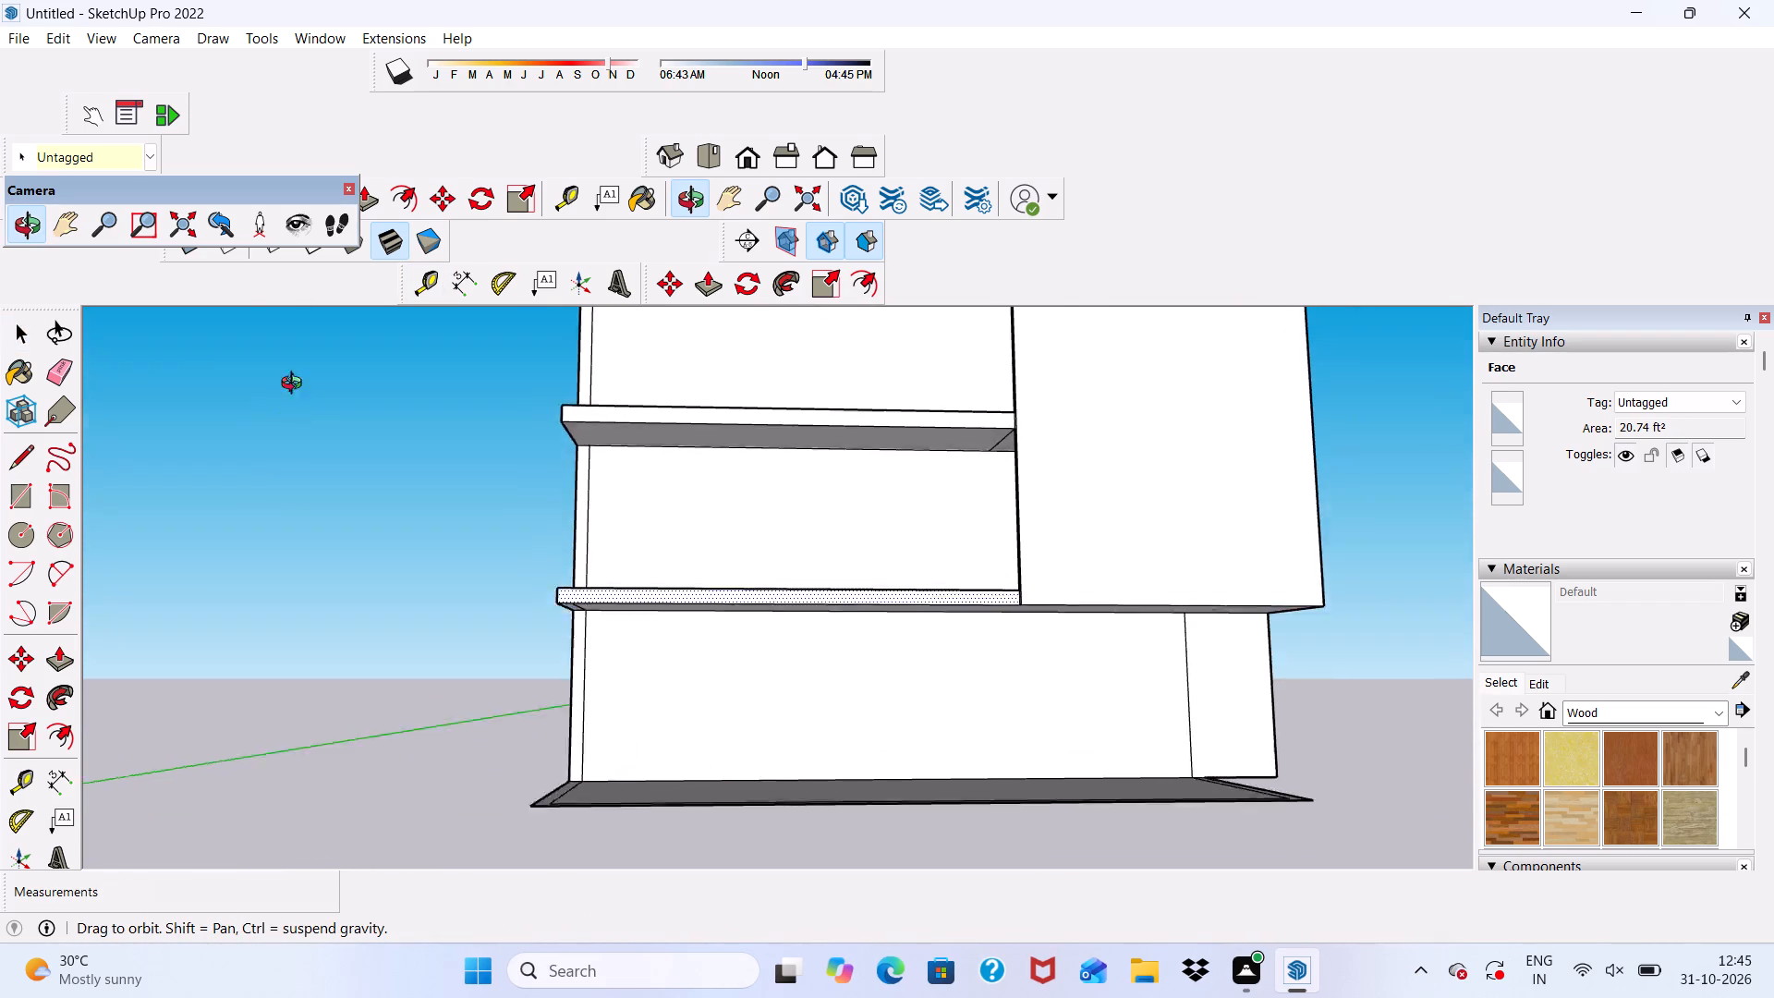
{"action": "middle_click_drag", "start_coordinate": [296, 385], "coordinate": [309, 354]}
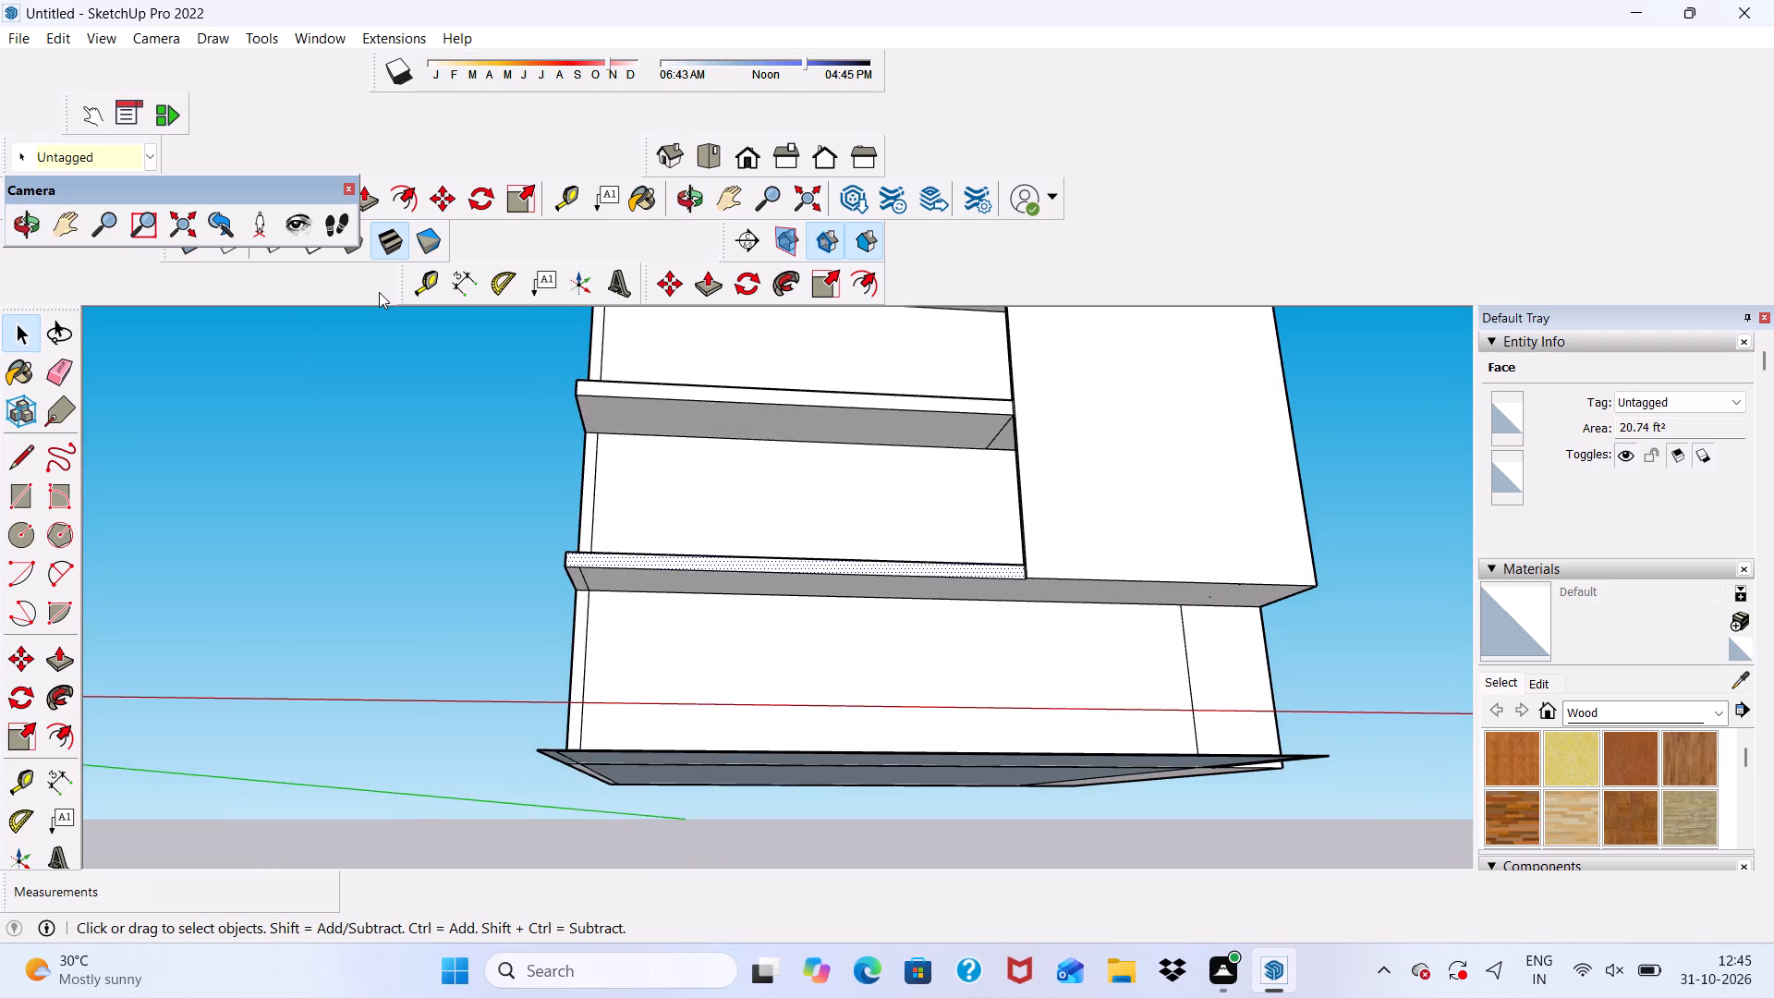
Draw a full-height rectangle about 25' long on the lowest ledge's front face, from its outer upper corner to just short of the projecting panel.
{"action": "left_click", "coordinate": [9, 494]}
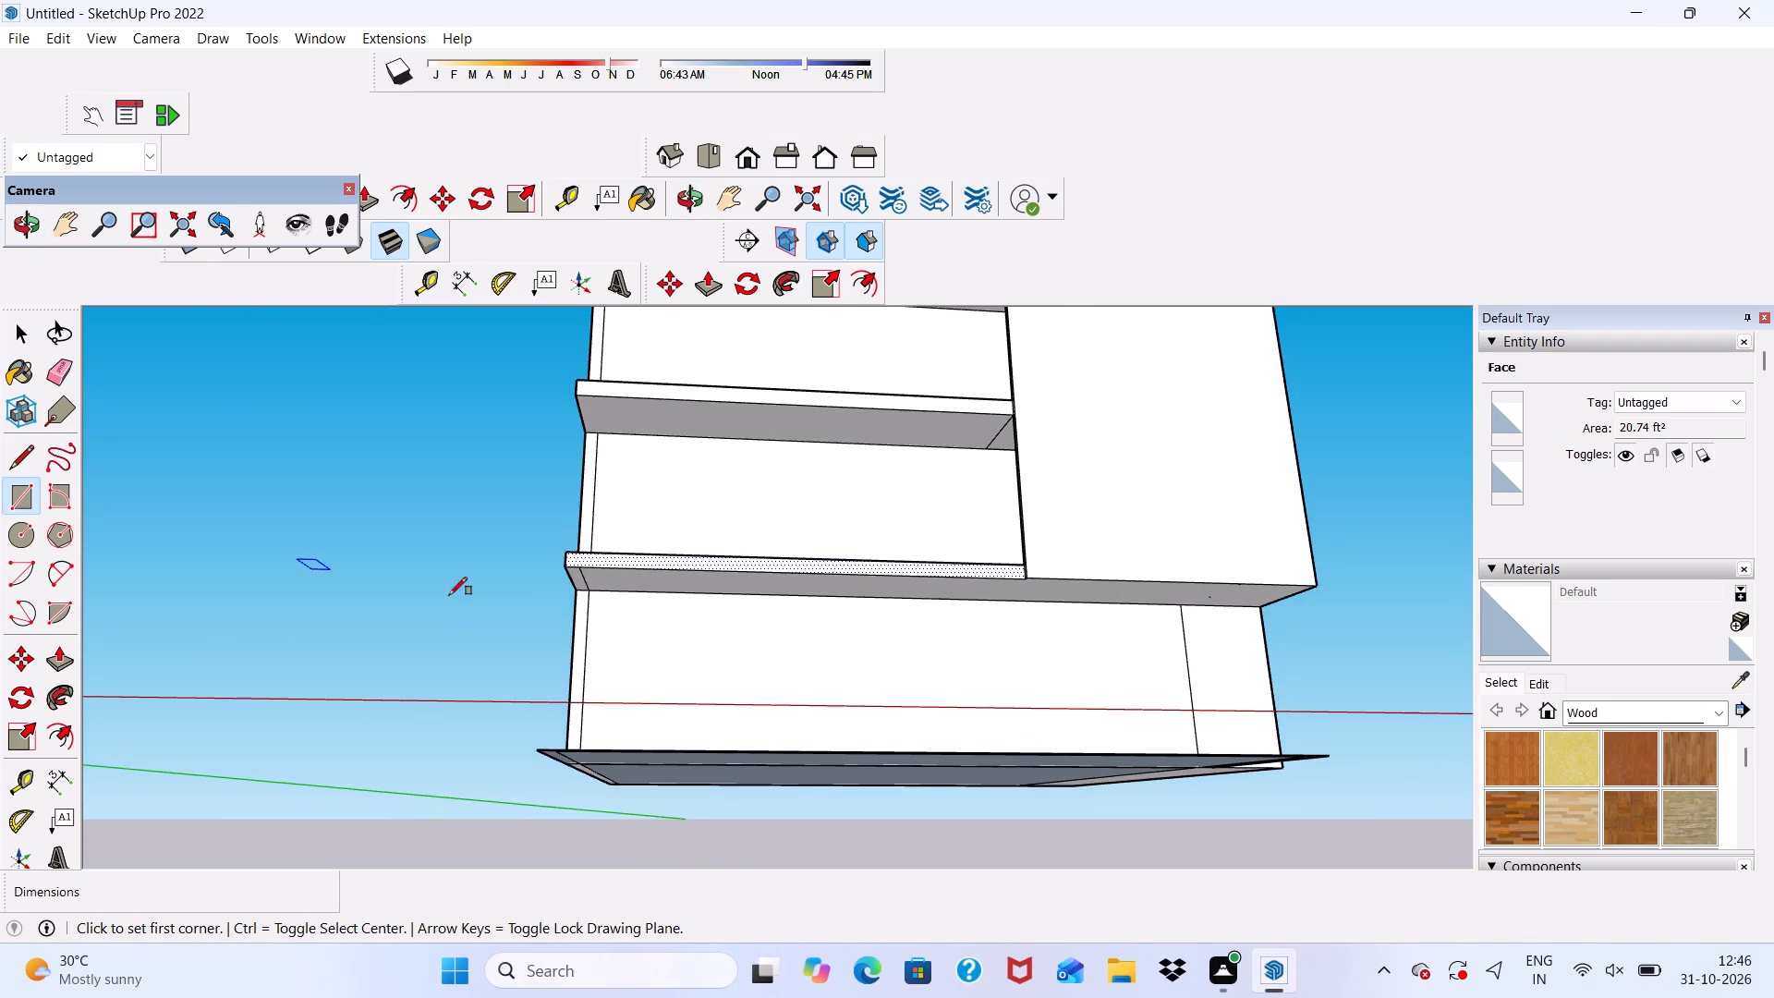
{"action": "scroll", "coordinate": [637, 597], "scroll_direction": "up", "scroll_amount": 11}
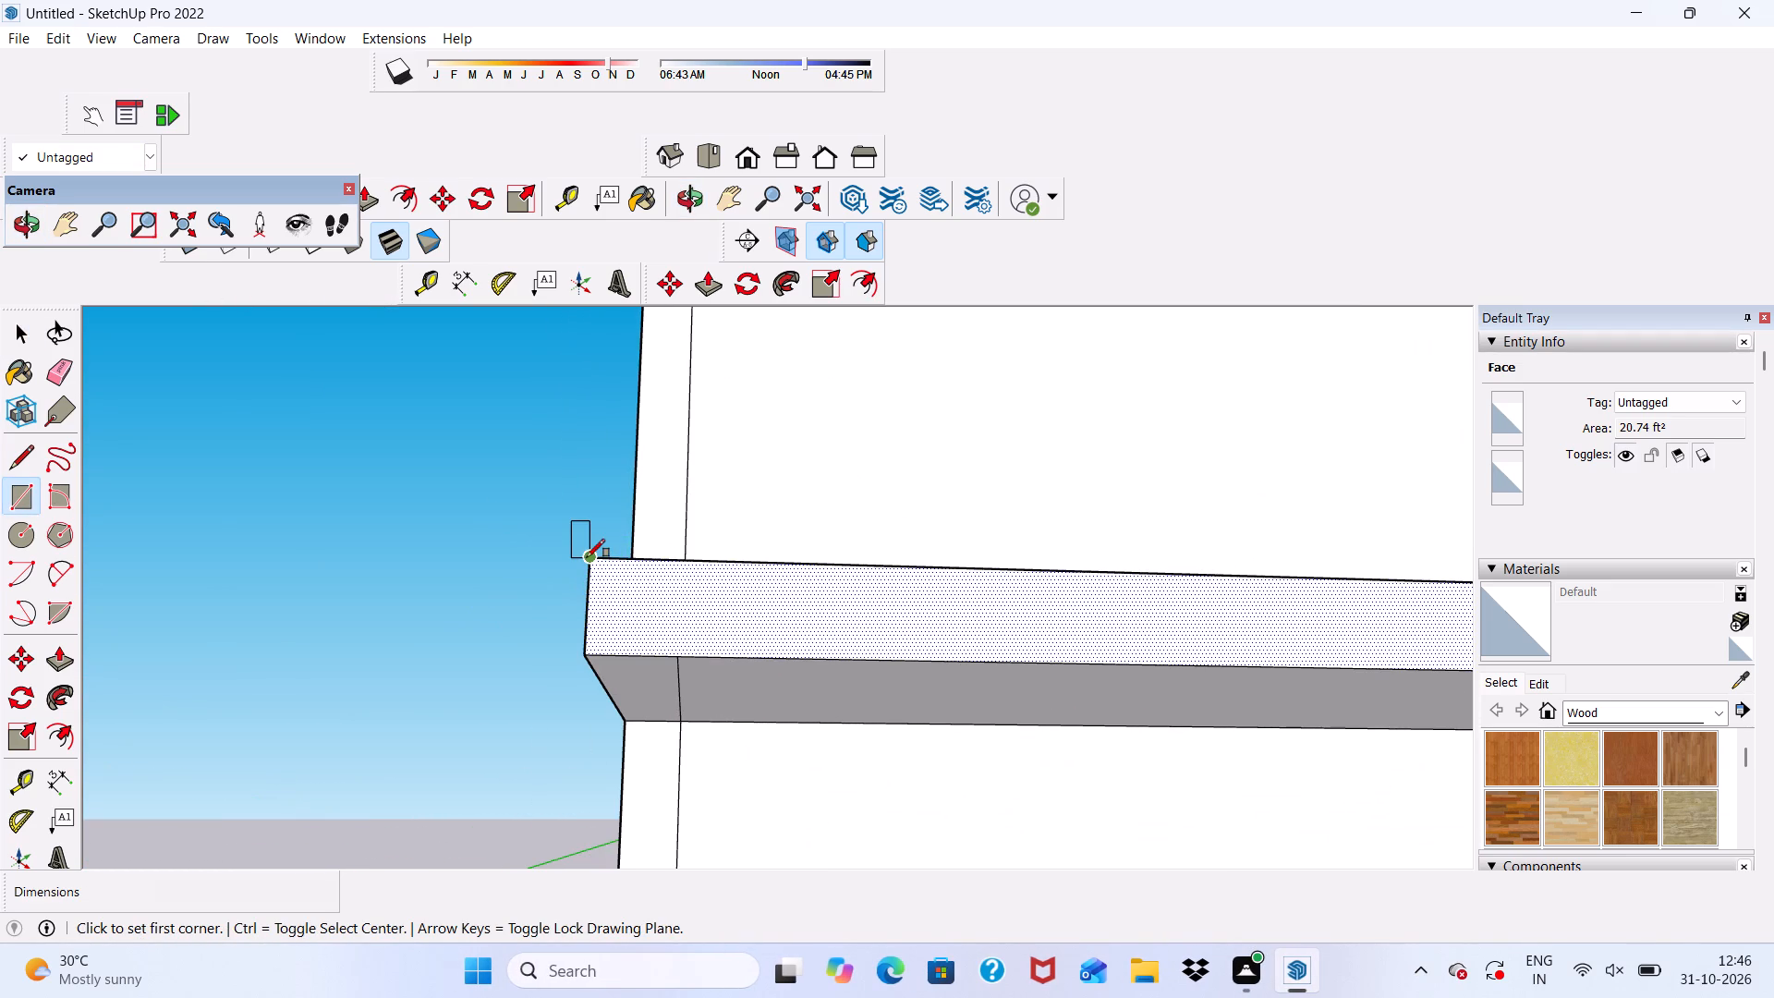
{"action": "left_click", "coordinate": [587, 557]}
{"action": "scroll", "coordinate": [474, 564], "scroll_direction": "down", "scroll_amount": 6}
{"action": "scroll", "coordinate": [852, 671], "scroll_direction": "up", "scroll_amount": 4}
{"action": "scroll", "coordinate": [795, 496], "scroll_direction": "down", "scroll_amount": 4}
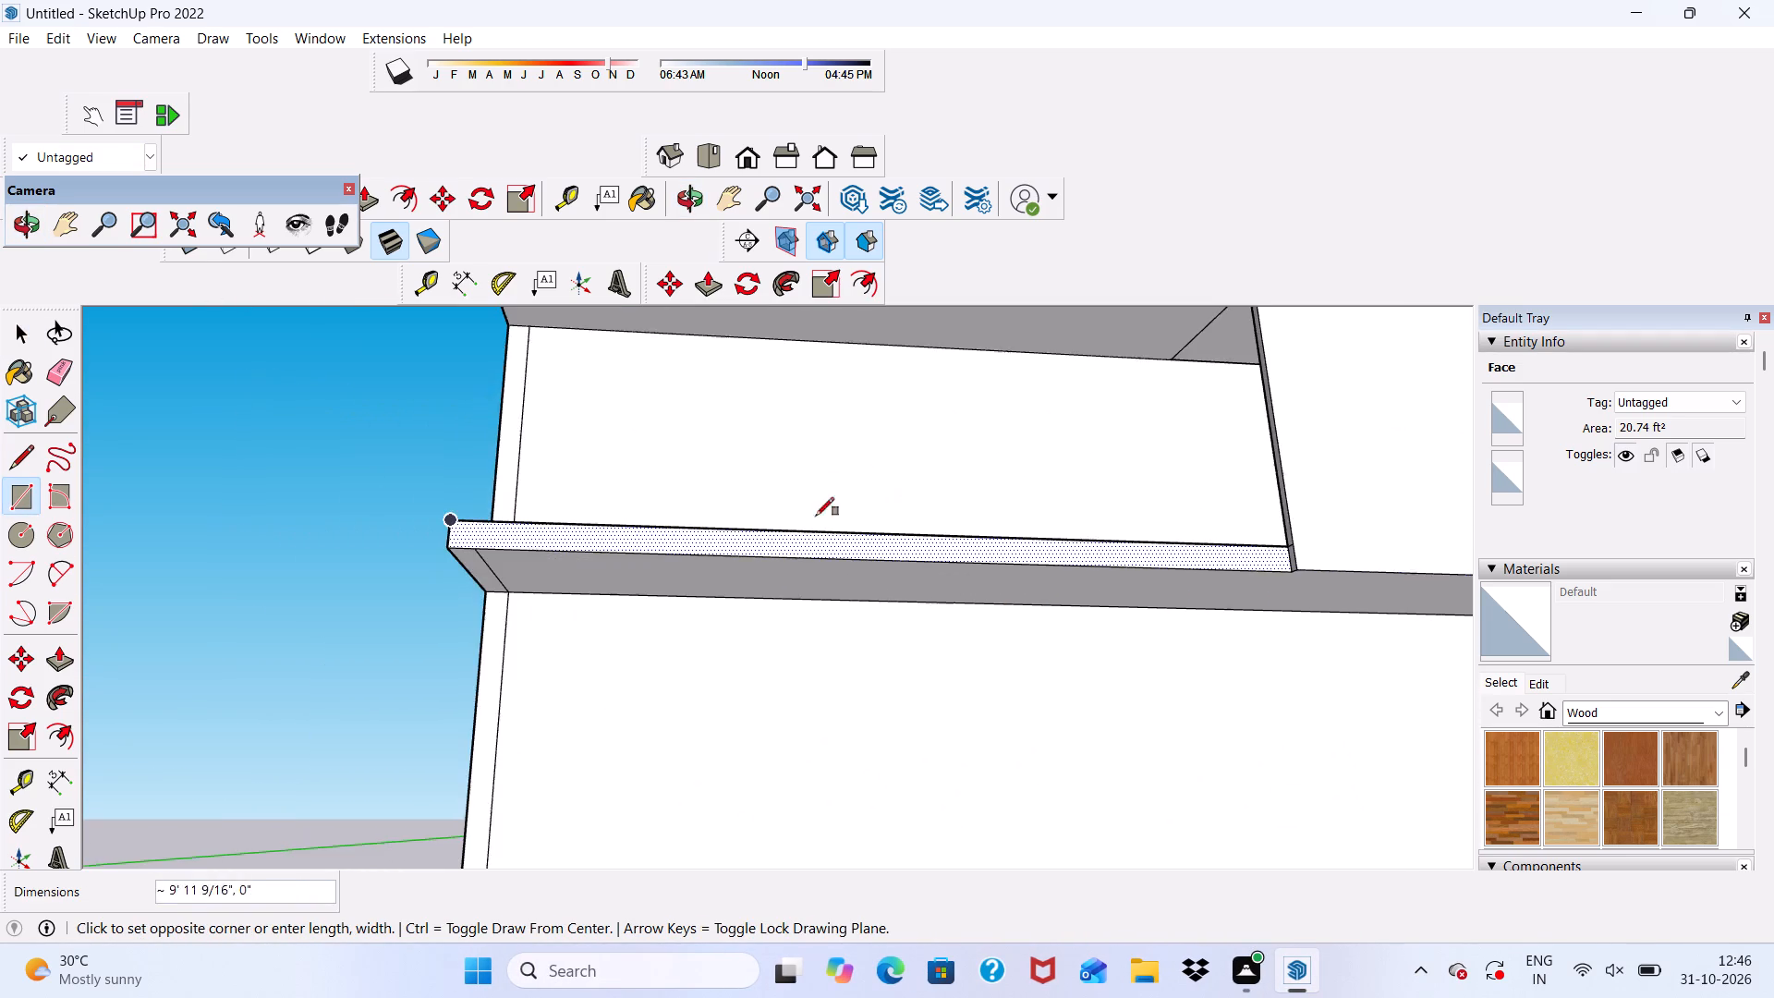
{"action": "scroll", "coordinate": [837, 495], "scroll_direction": "down", "scroll_amount": 5}
{"action": "scroll", "coordinate": [1261, 575], "scroll_direction": "up", "scroll_amount": 5}
{"action": "scroll", "coordinate": [1045, 520], "scroll_direction": "up", "scroll_amount": 12}
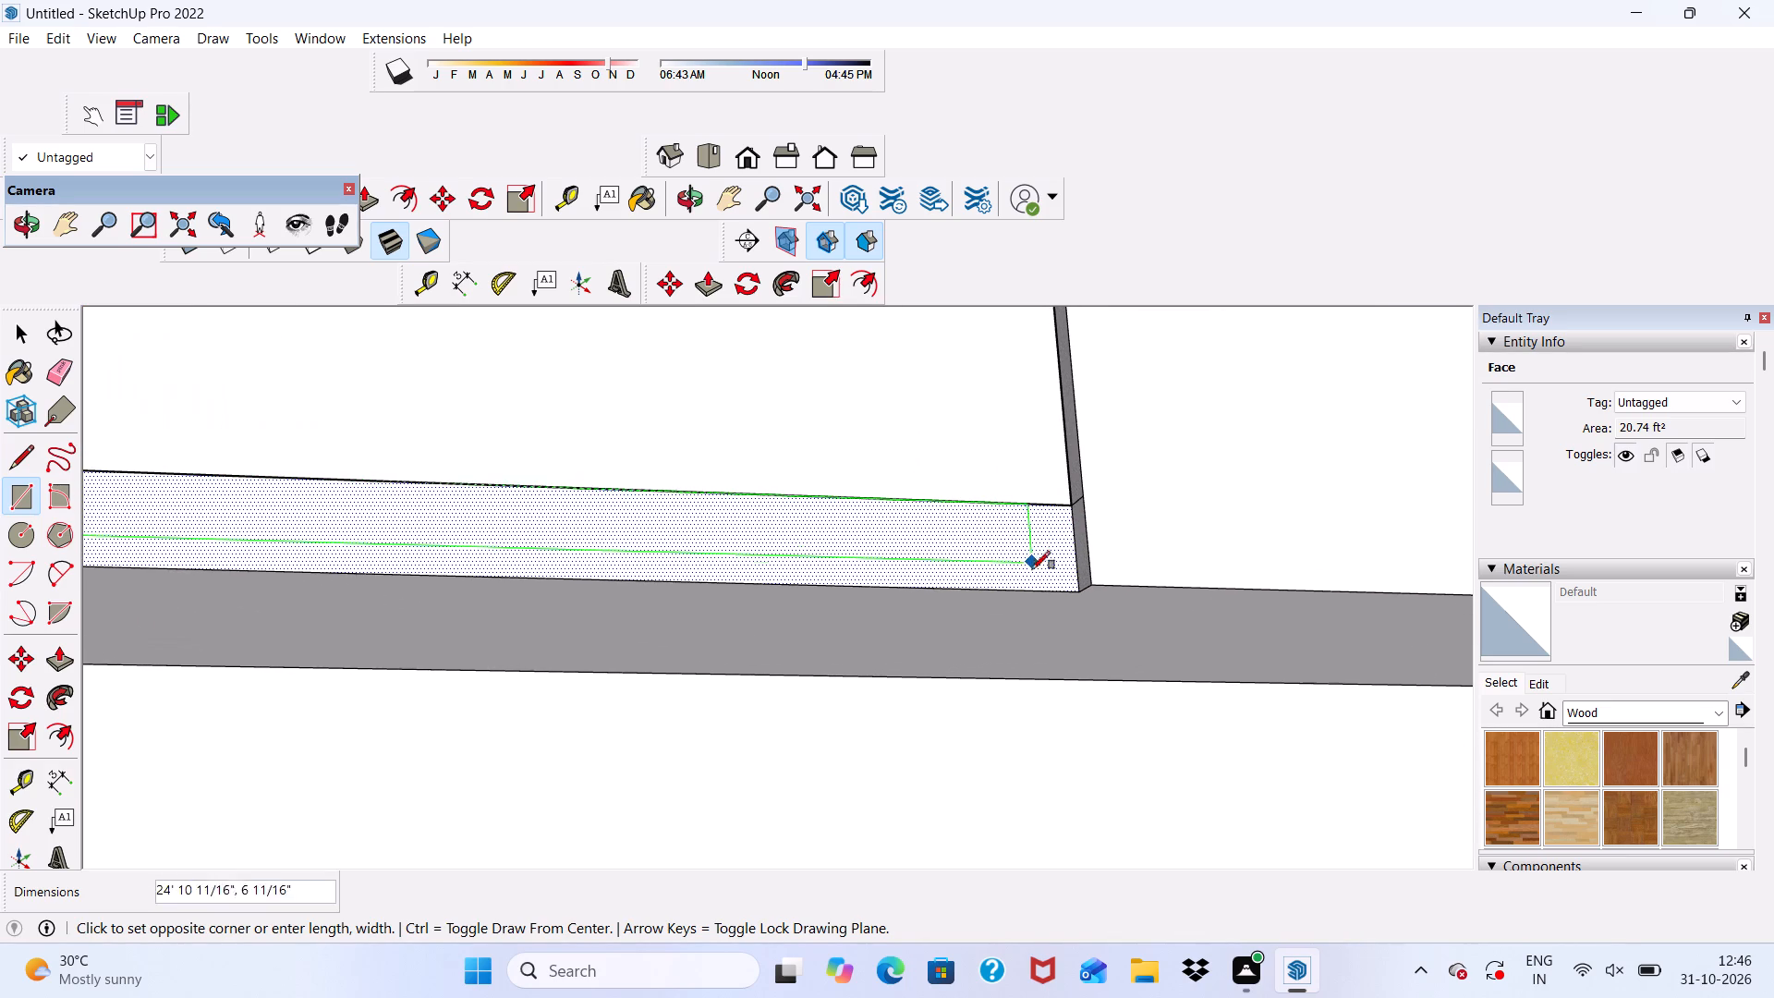
{"action": "left_click", "coordinate": [1042, 595]}
{"action": "scroll", "coordinate": [1048, 508], "scroll_direction": "down", "scroll_amount": 4}
Push/Pull the rectangle on the lowest ledge's front face outward 2'.
{"action": "key", "text": "space"}
{"action": "left_click", "coordinate": [931, 548]}
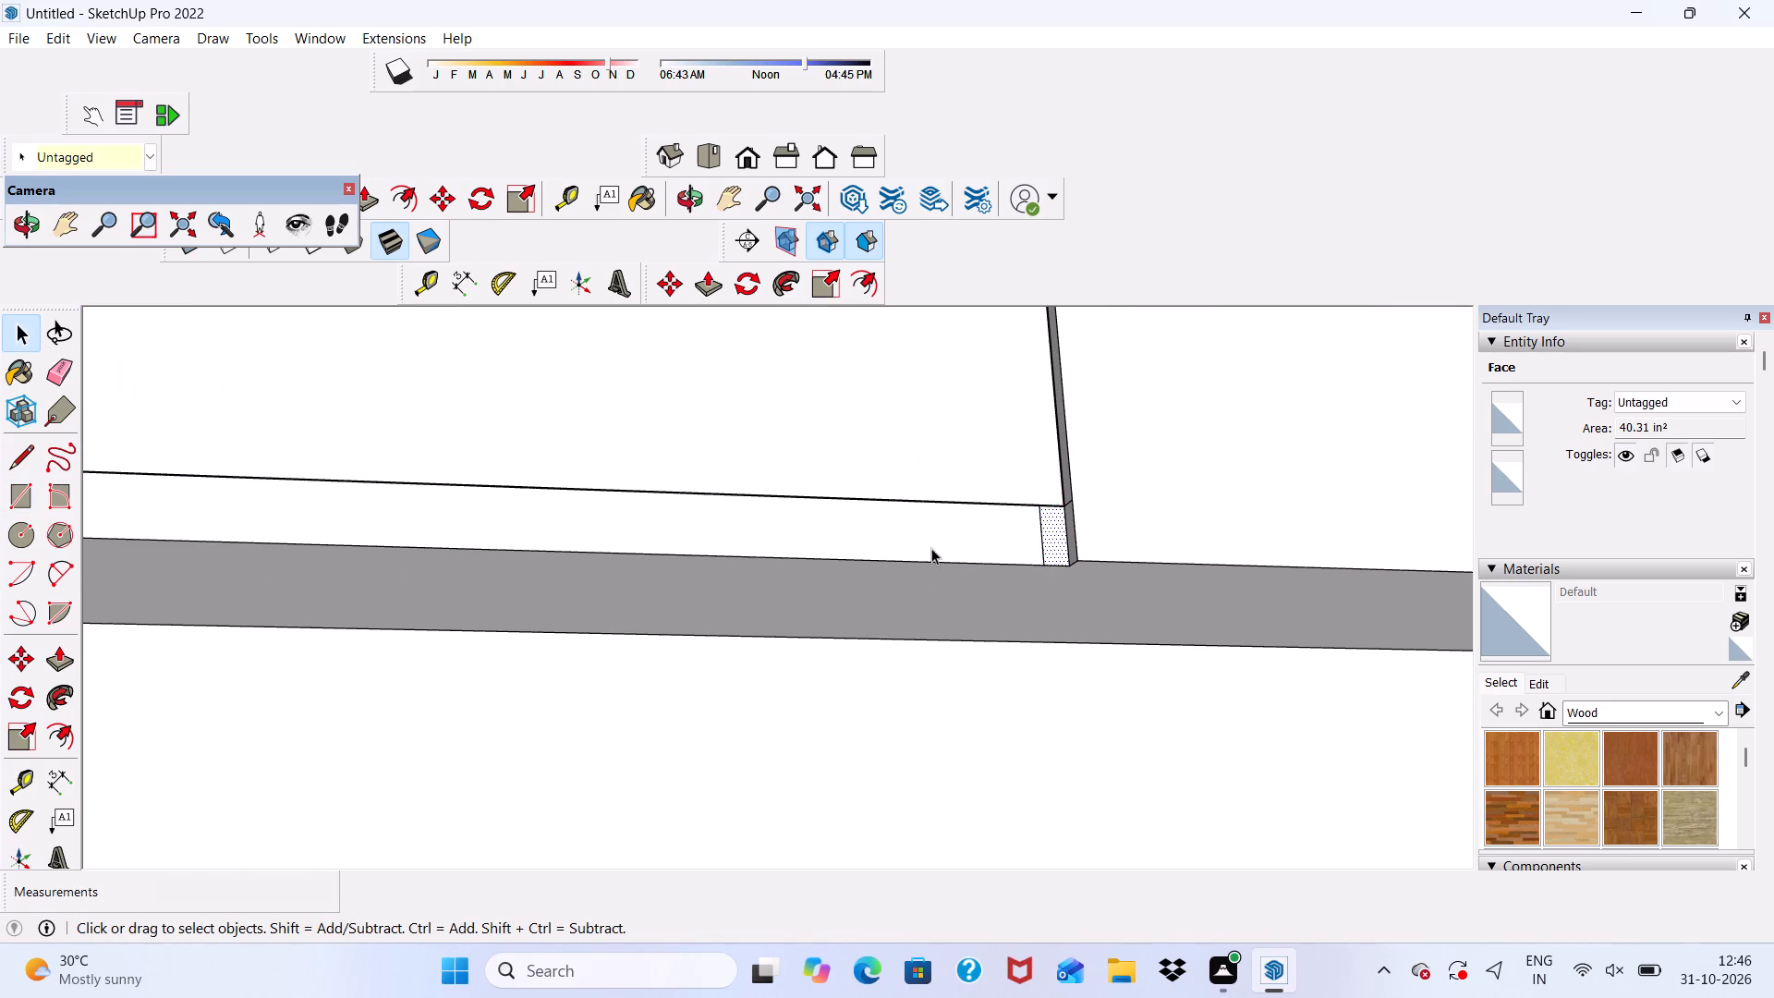
{"action": "scroll", "coordinate": [910, 520], "scroll_direction": "down", "scroll_amount": 4}
{"action": "left_click", "coordinate": [704, 286]}
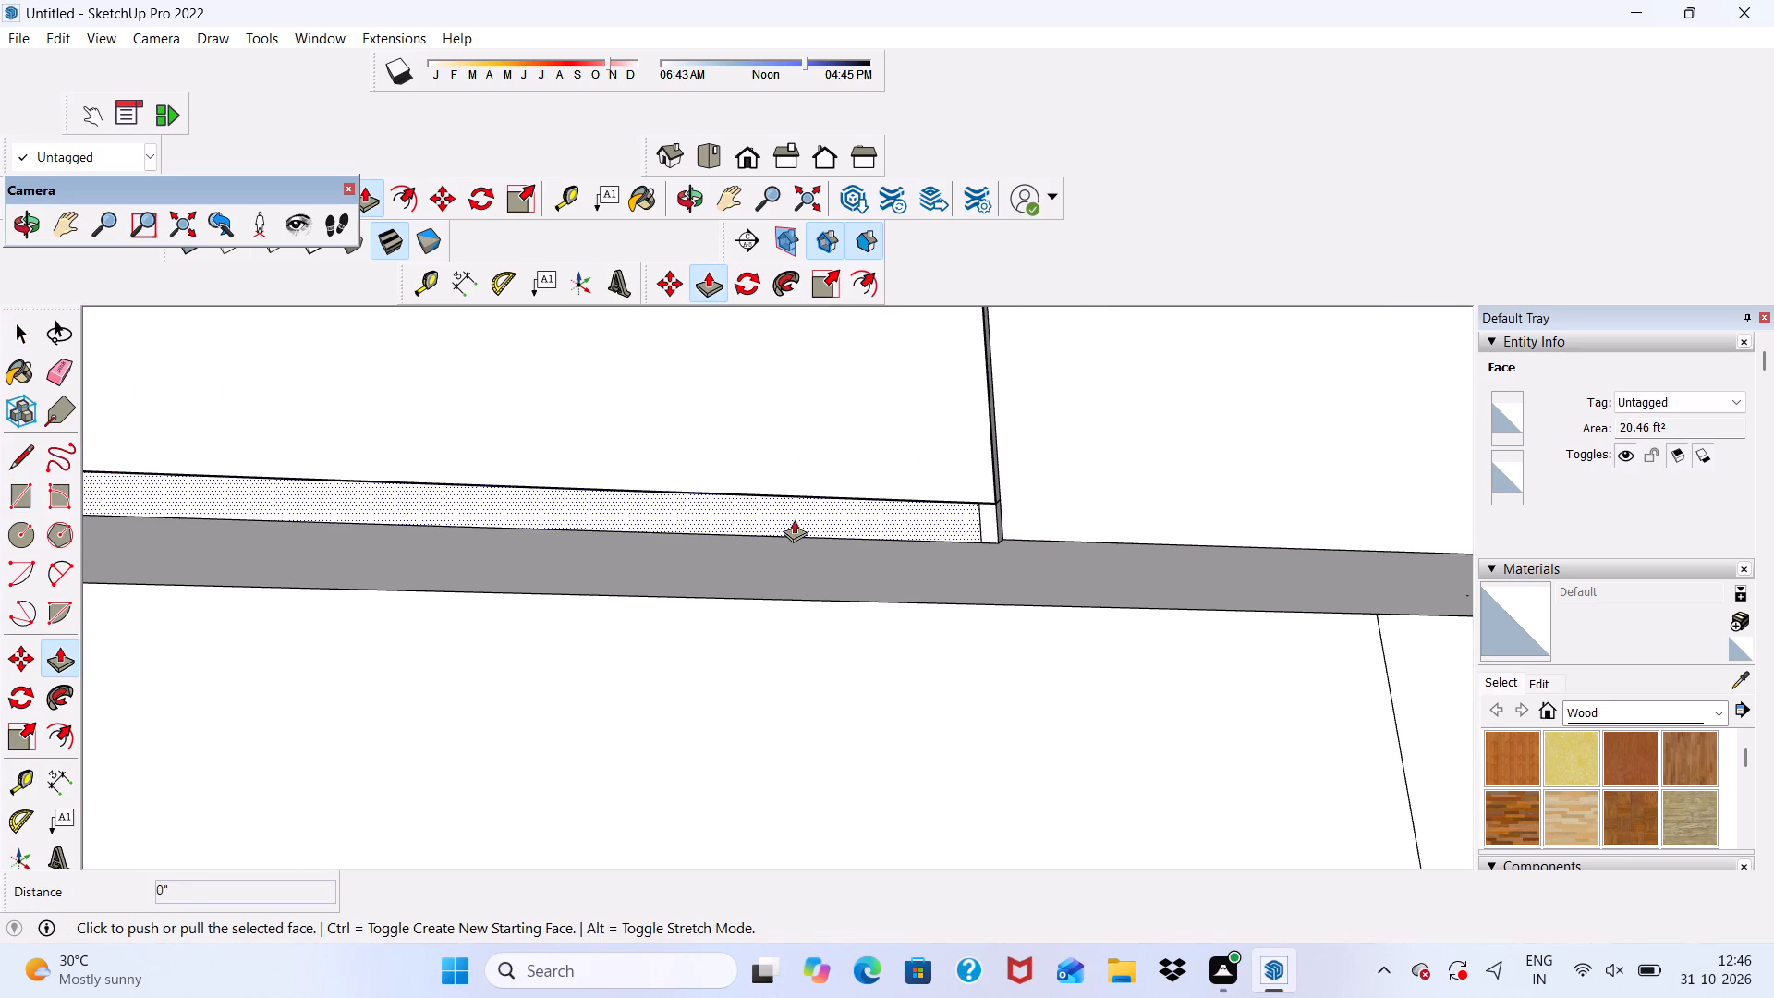
{"action": "left_click", "coordinate": [794, 520]}
{"action": "scroll", "coordinate": [822, 371], "scroll_direction": "down", "scroll_amount": 6}
{"action": "scroll", "coordinate": [681, 401], "scroll_direction": "down", "scroll_amount": 5}
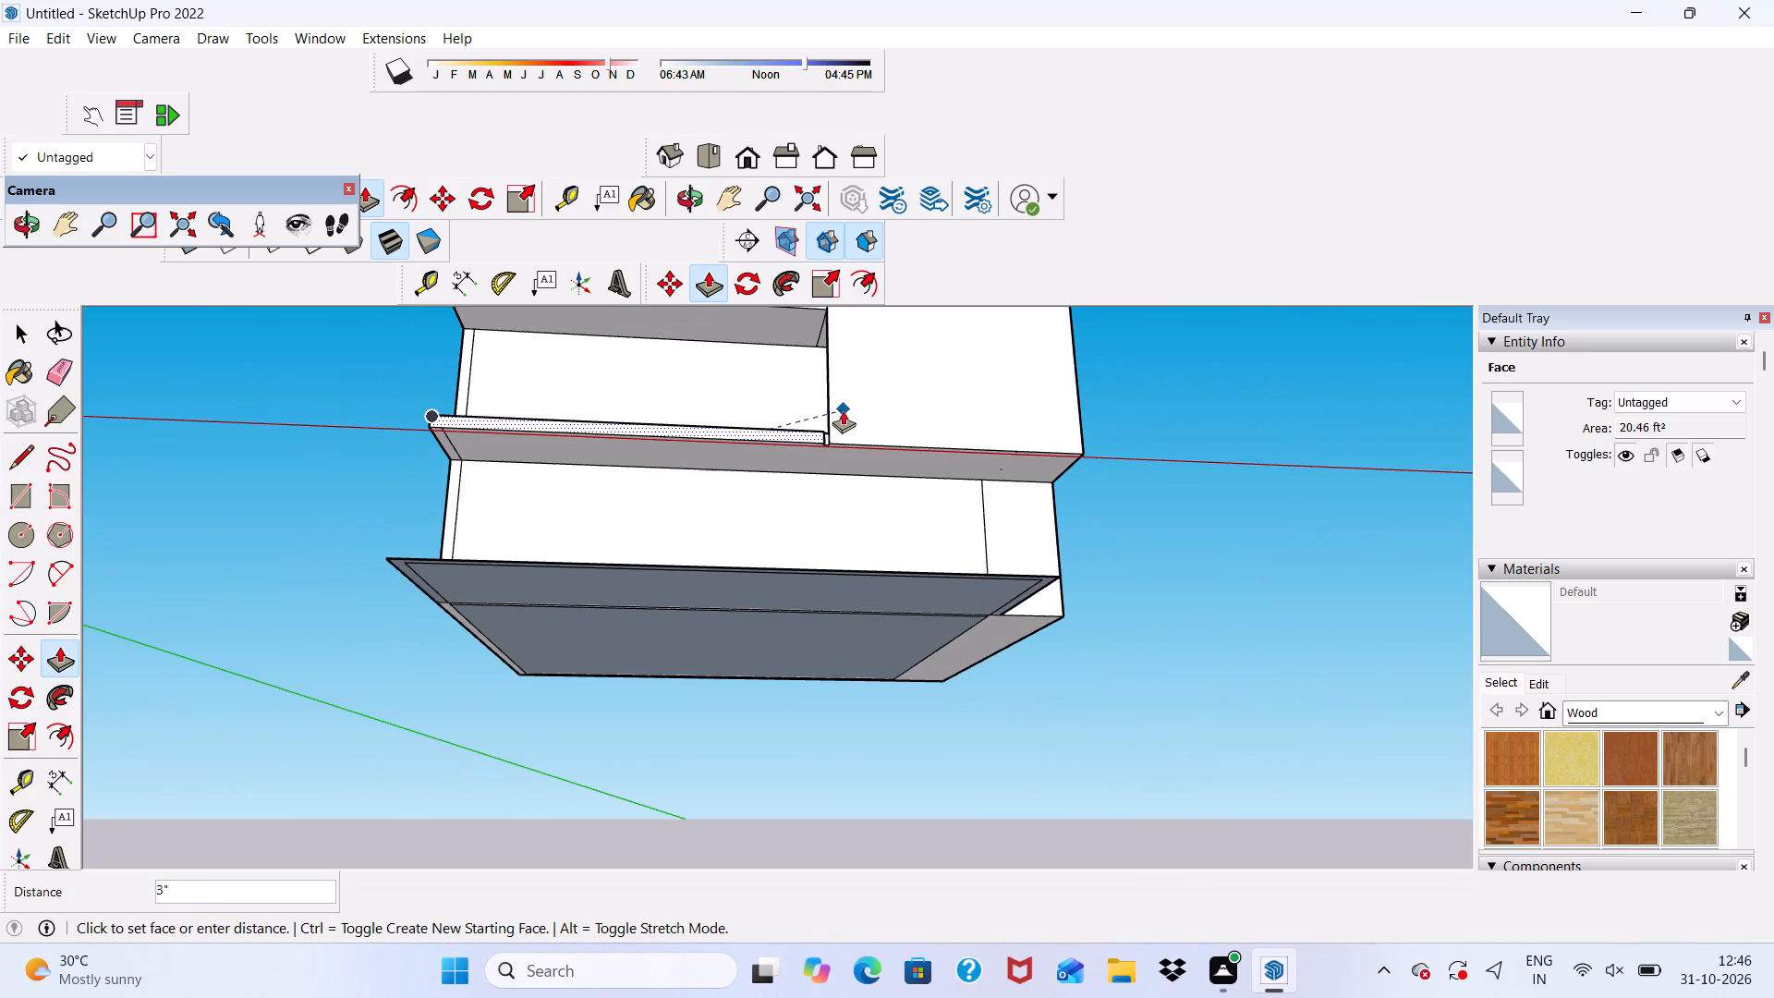
{"action": "scroll", "coordinate": [727, 335], "scroll_direction": "down", "scroll_amount": 2}
{"action": "middle_click_drag", "start_coordinate": [727, 369], "coordinate": [544, 591]}
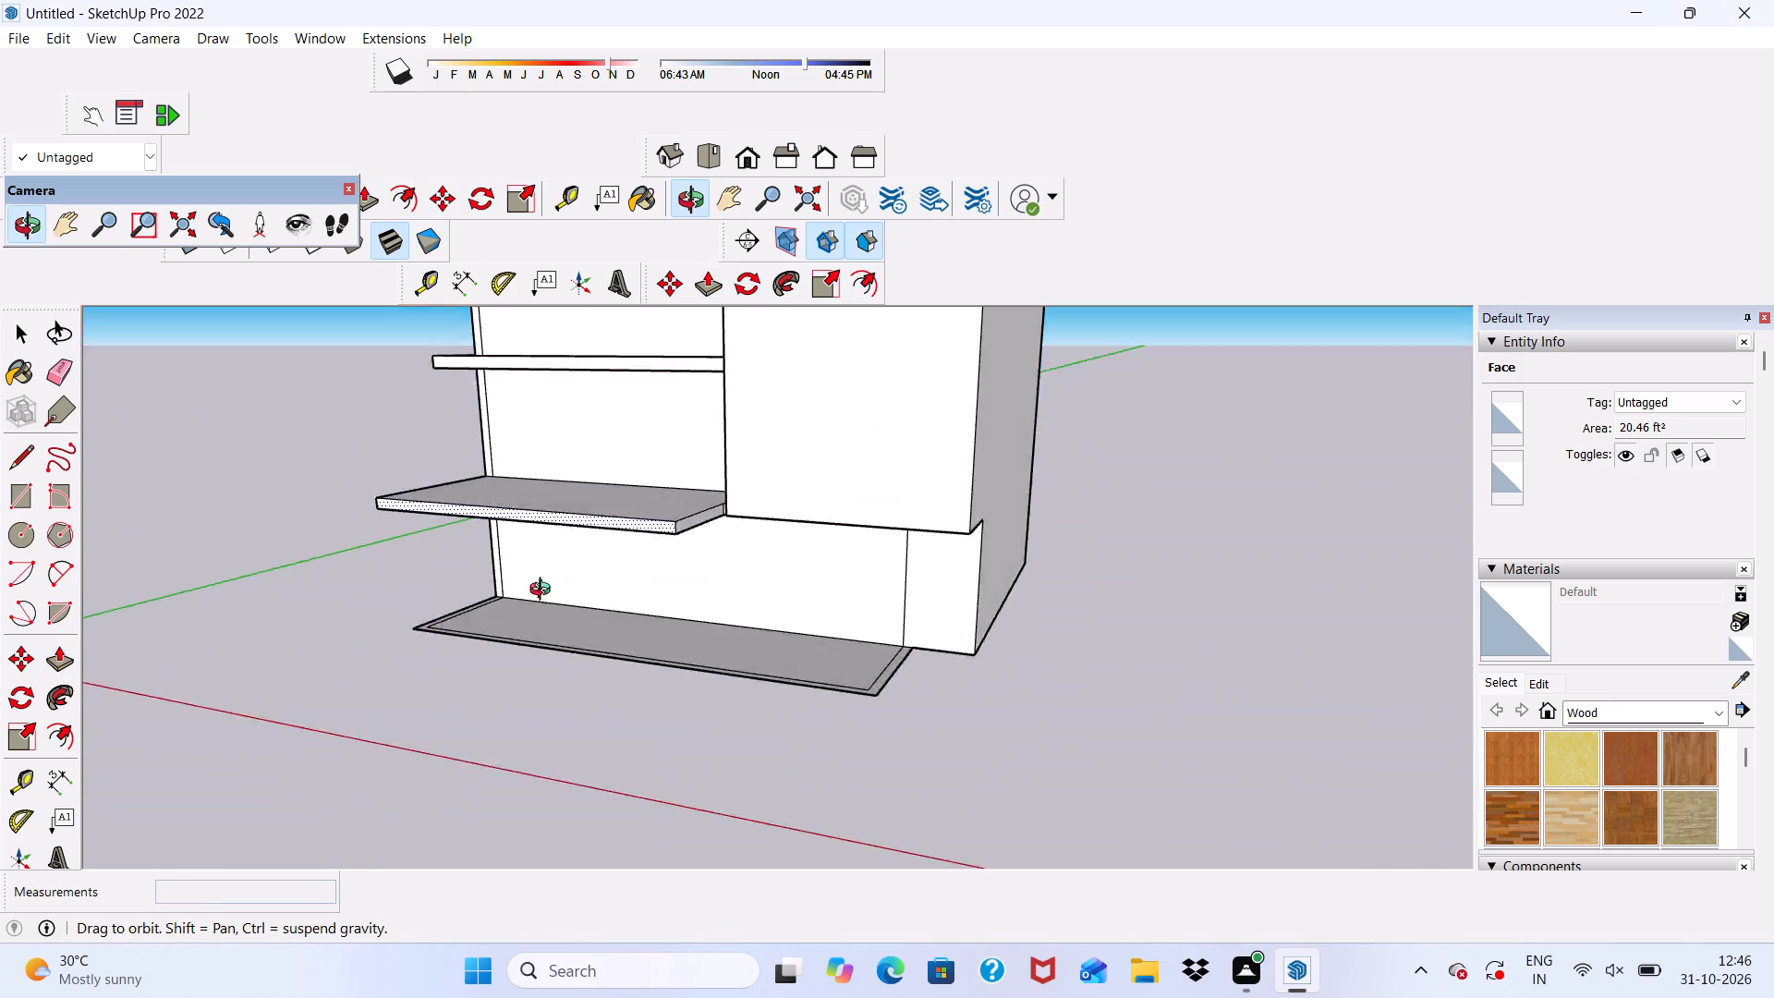
{"action": "middle_click_drag", "start_coordinate": [544, 591], "coordinate": [524, 662]}
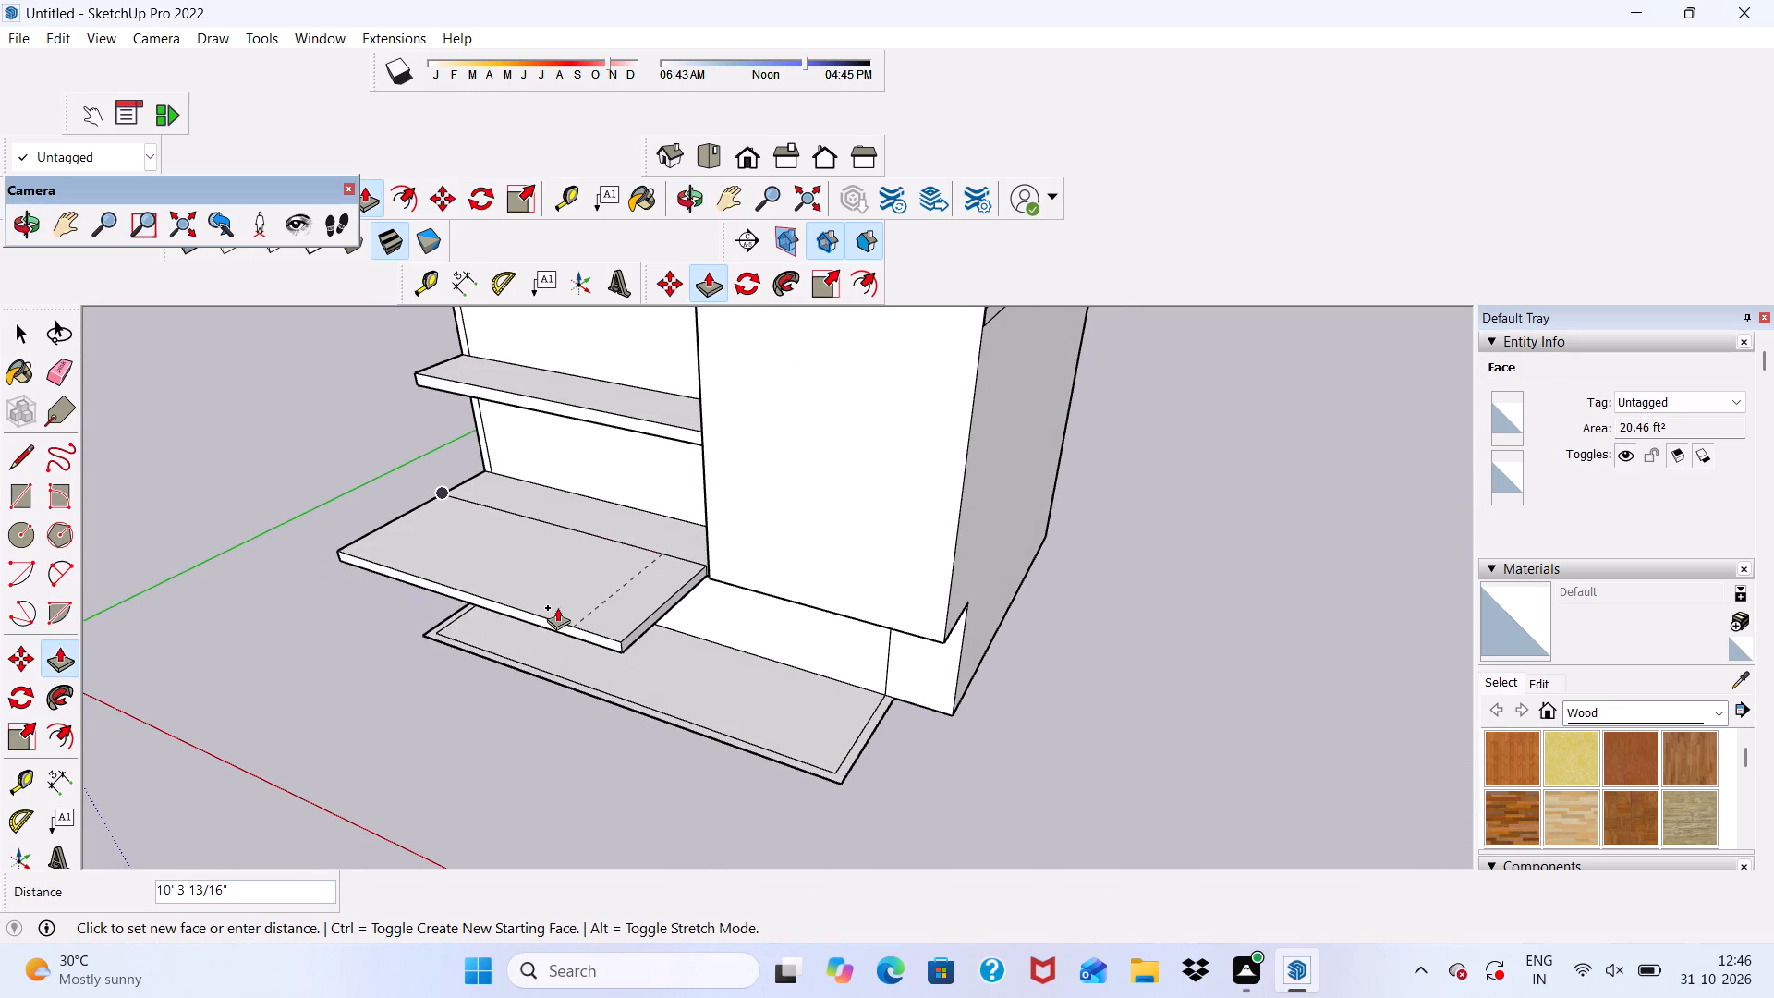
{"action": "scroll", "coordinate": [634, 579], "scroll_direction": "up", "scroll_amount": 1}
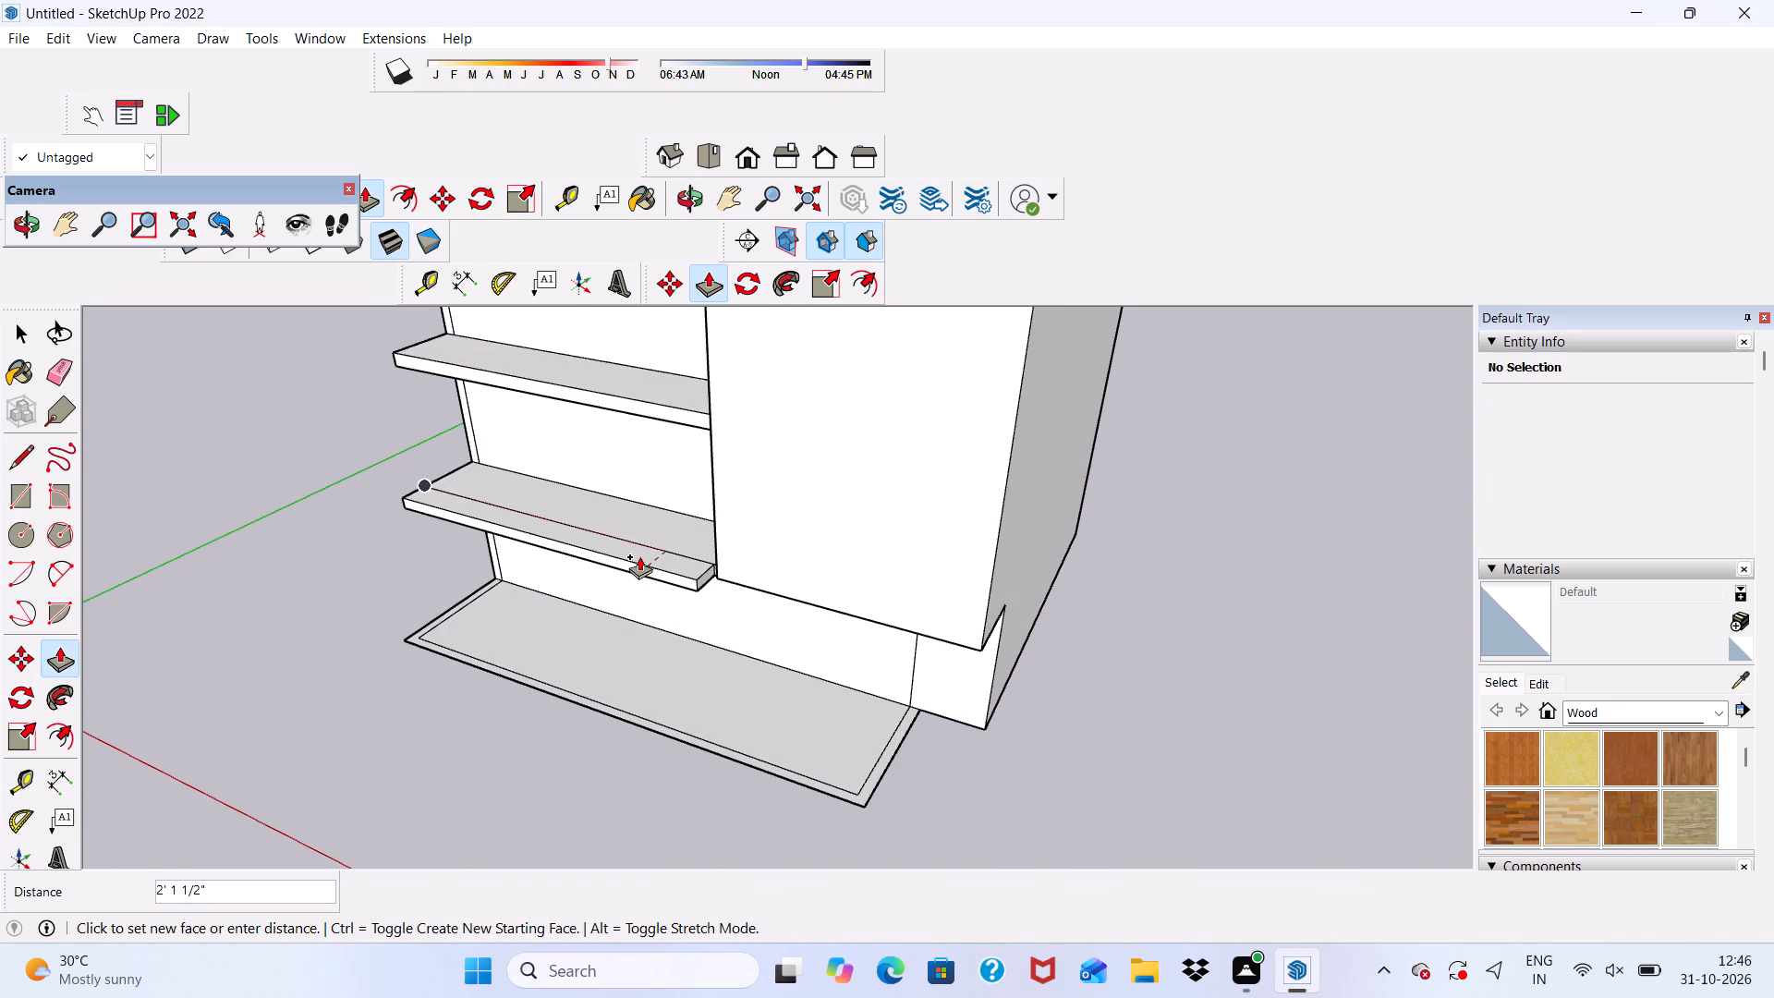
{"action": "type", "text": "2'"}
{"action": "key", "text": "Return"}
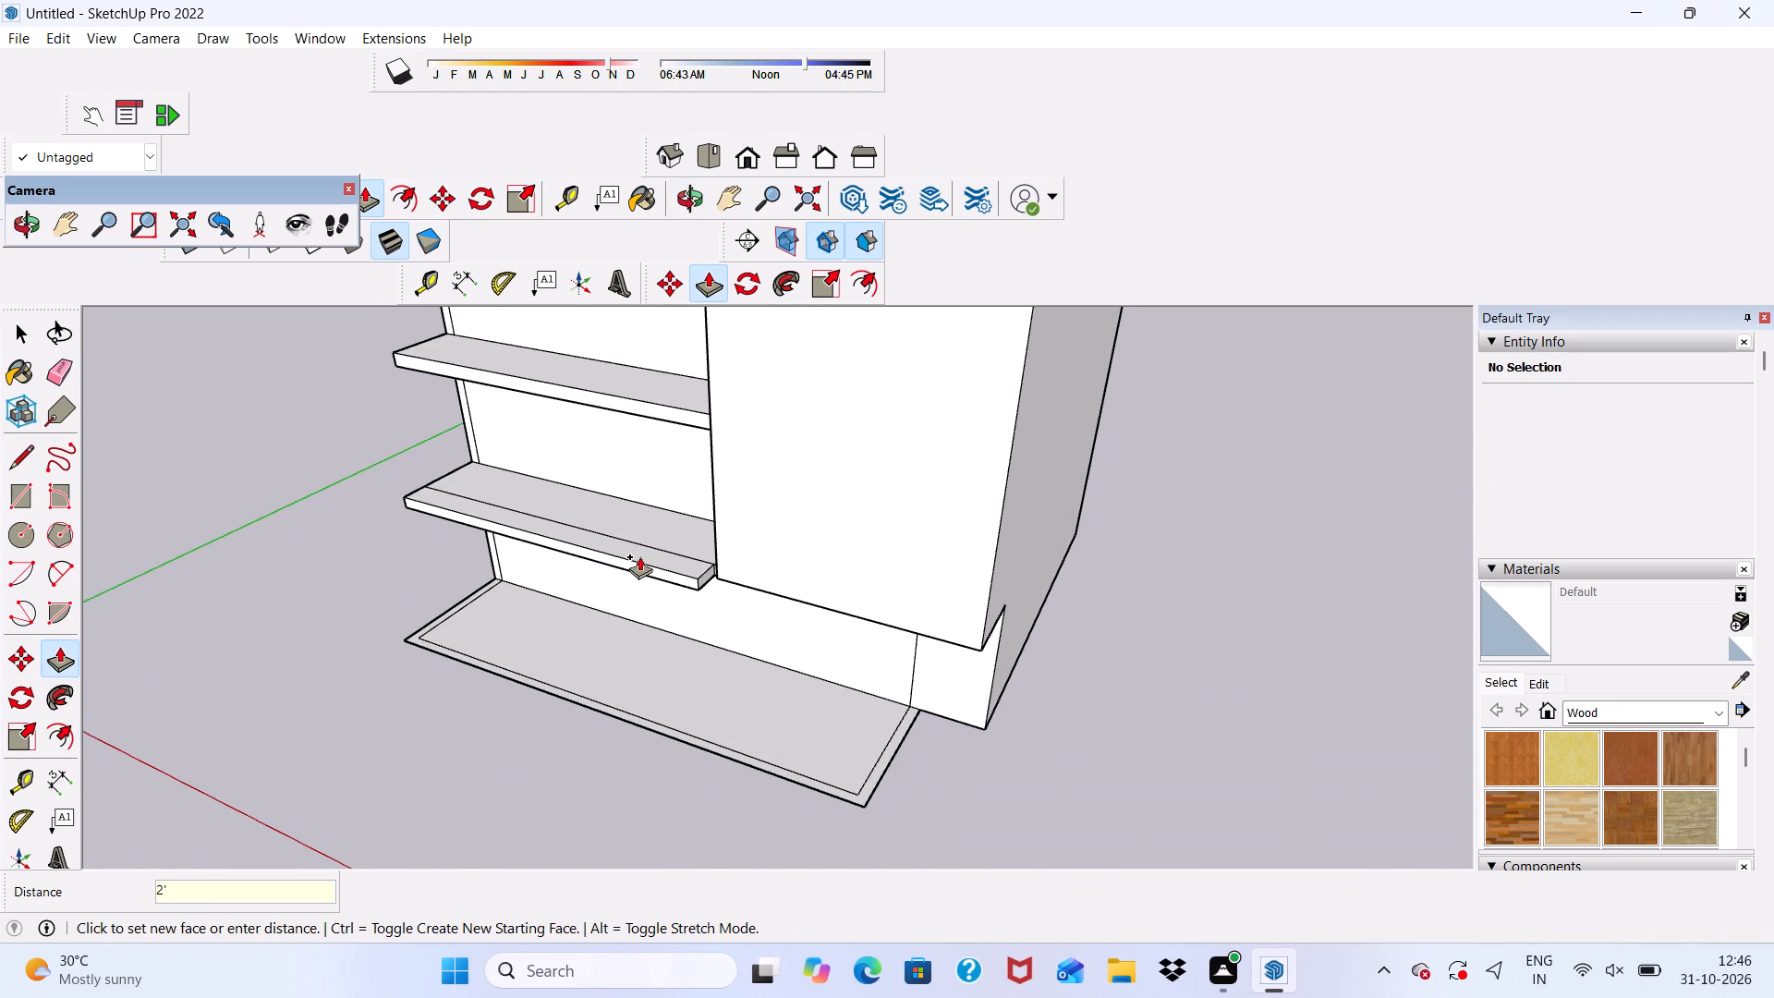
Draw a rectangle about 2' by 1' 2 13/16" on top of the lowest ledge's extension, at its end beside the projecting panel.
{"action": "scroll", "coordinate": [630, 554], "scroll_direction": "down", "scroll_amount": 5}
{"action": "middle_click_drag", "start_coordinate": [684, 663], "coordinate": [783, 752]}
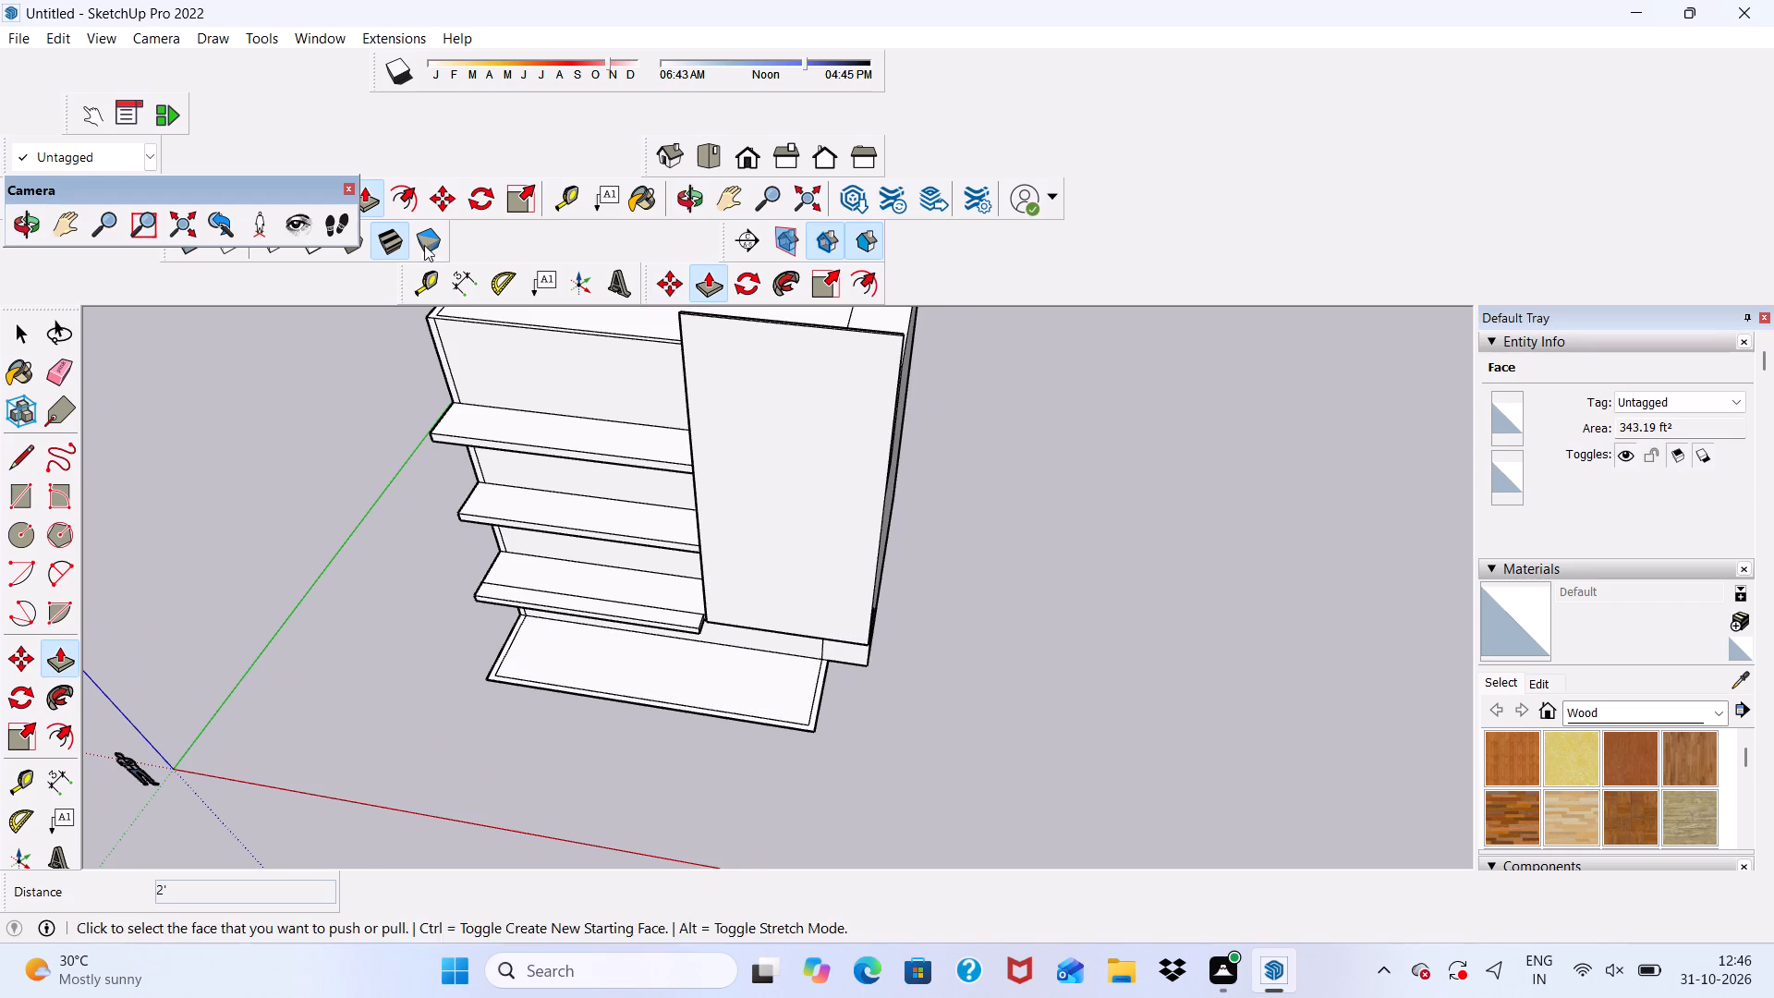
{"action": "left_click", "coordinate": [18, 497]}
{"action": "scroll", "coordinate": [629, 611], "scroll_direction": "up", "scroll_amount": 6}
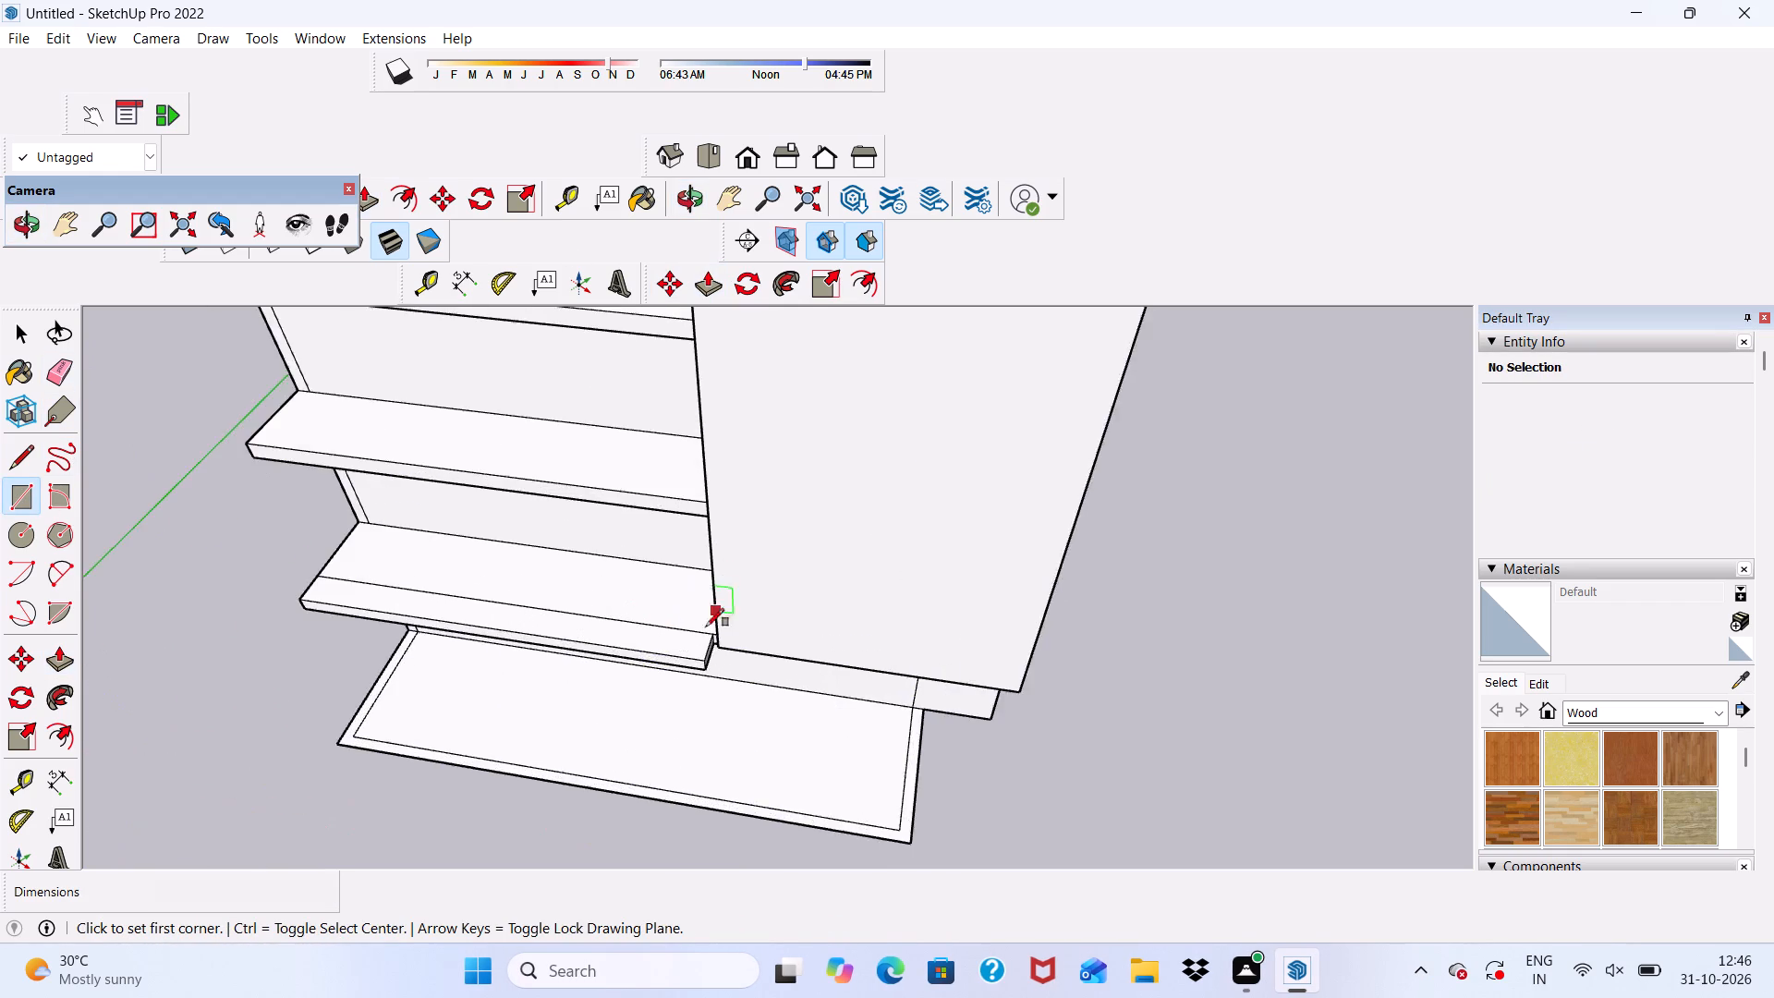
{"action": "scroll", "coordinate": [672, 651], "scroll_direction": "up", "scroll_amount": 10}
{"action": "left_click", "coordinate": [704, 660]}
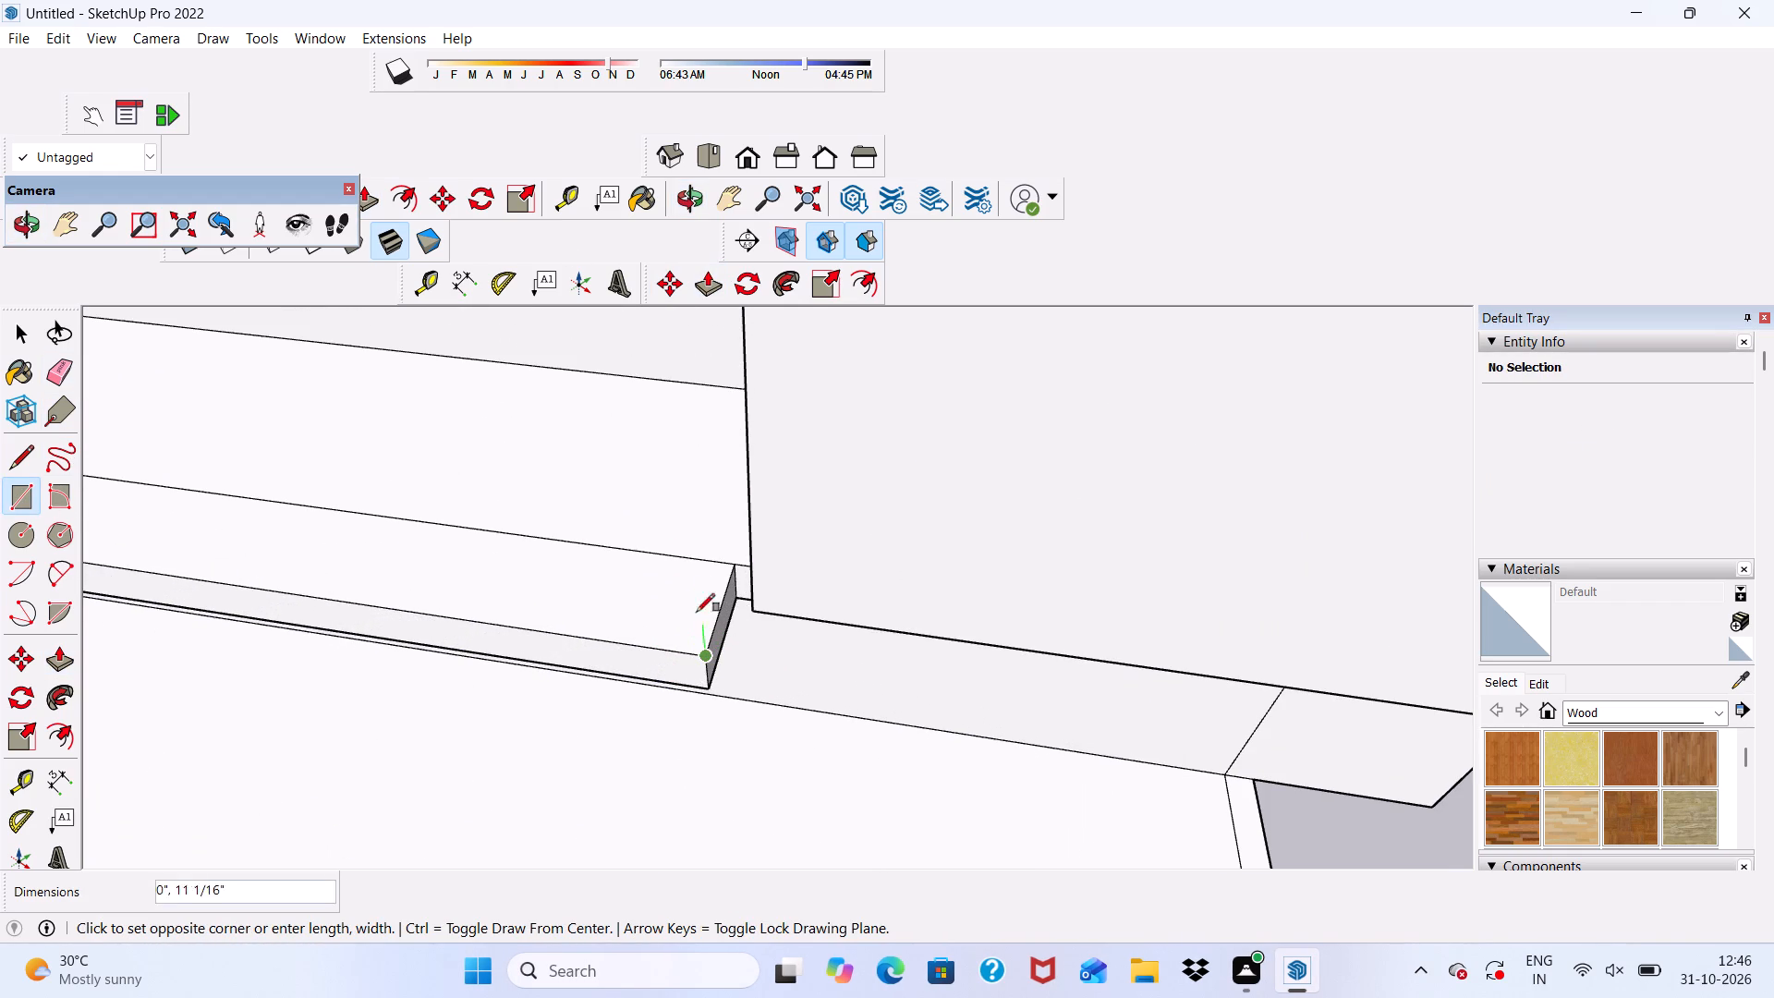
{"action": "left_click", "coordinate": [657, 557]}
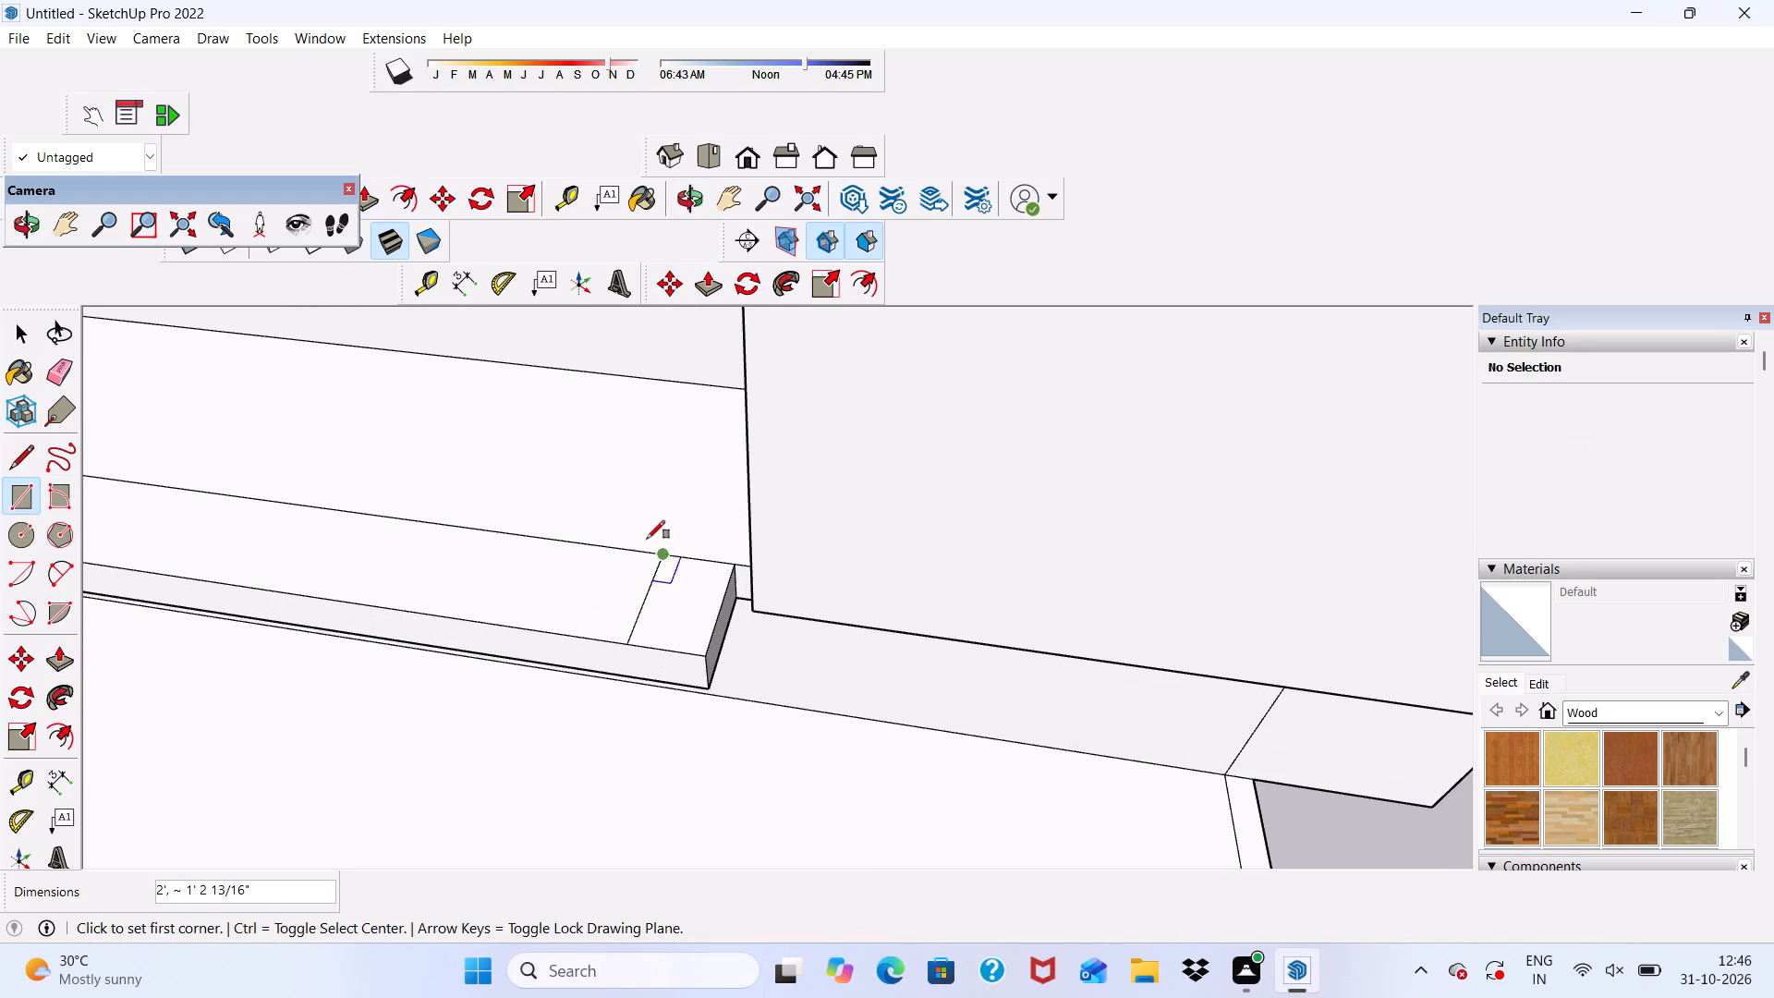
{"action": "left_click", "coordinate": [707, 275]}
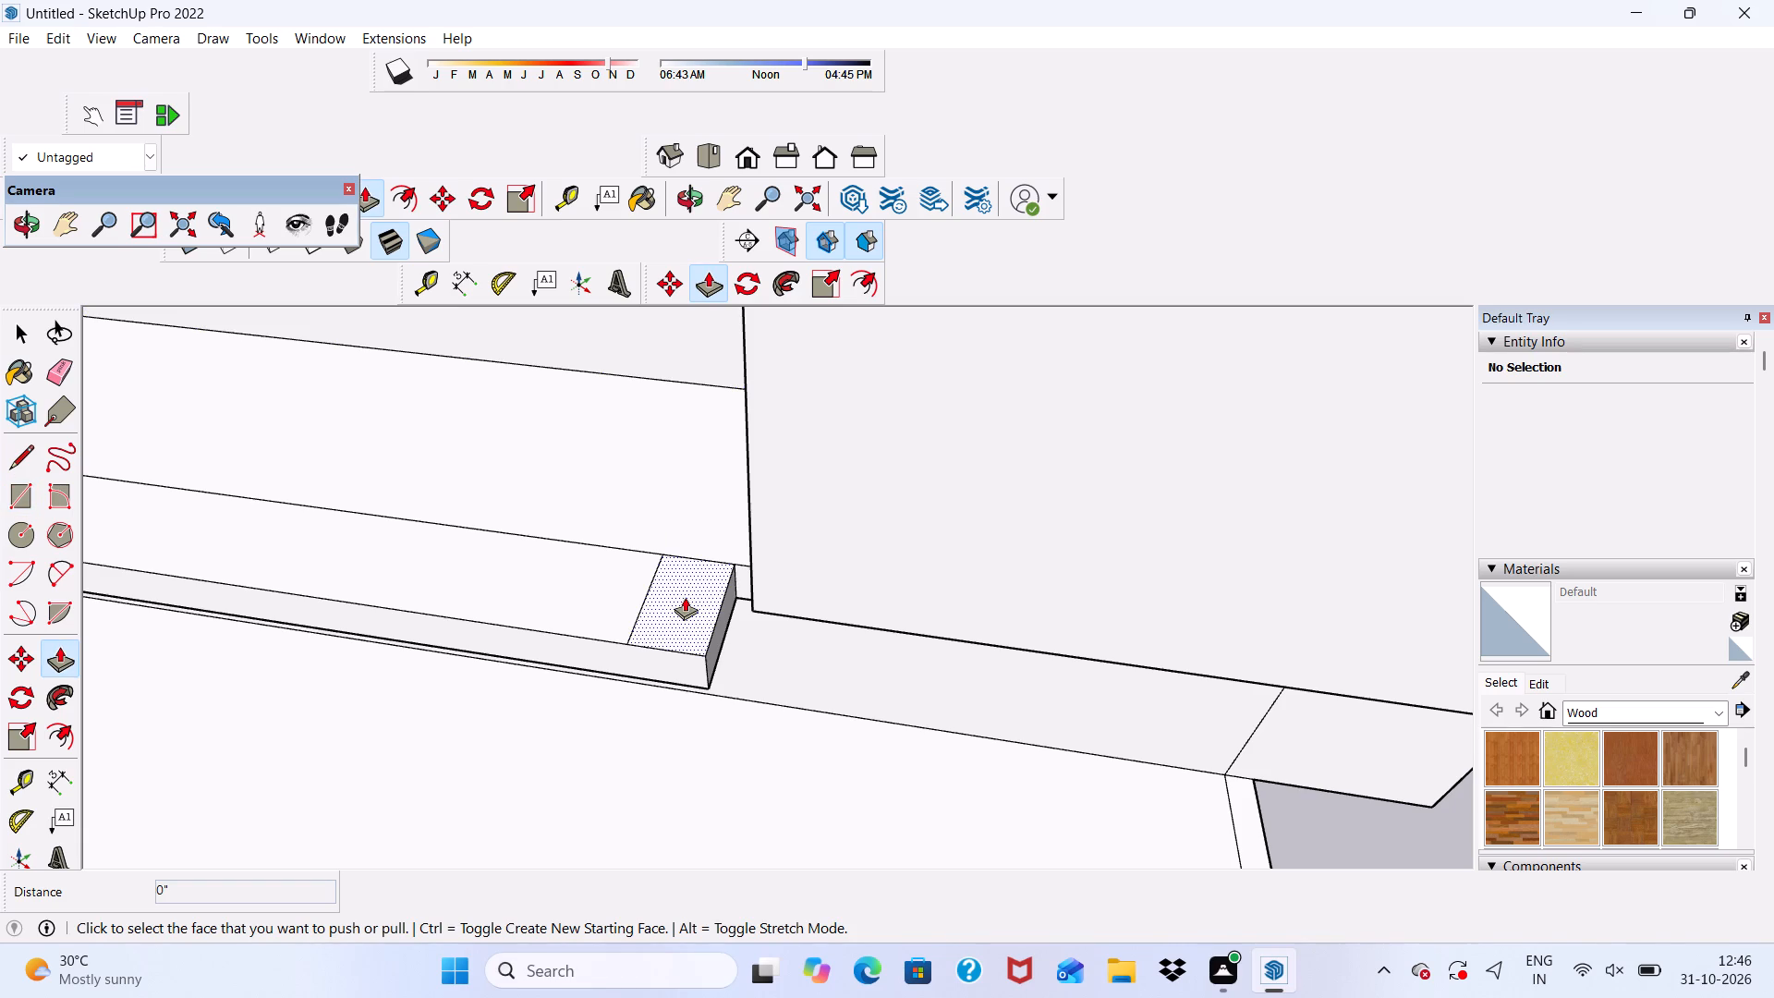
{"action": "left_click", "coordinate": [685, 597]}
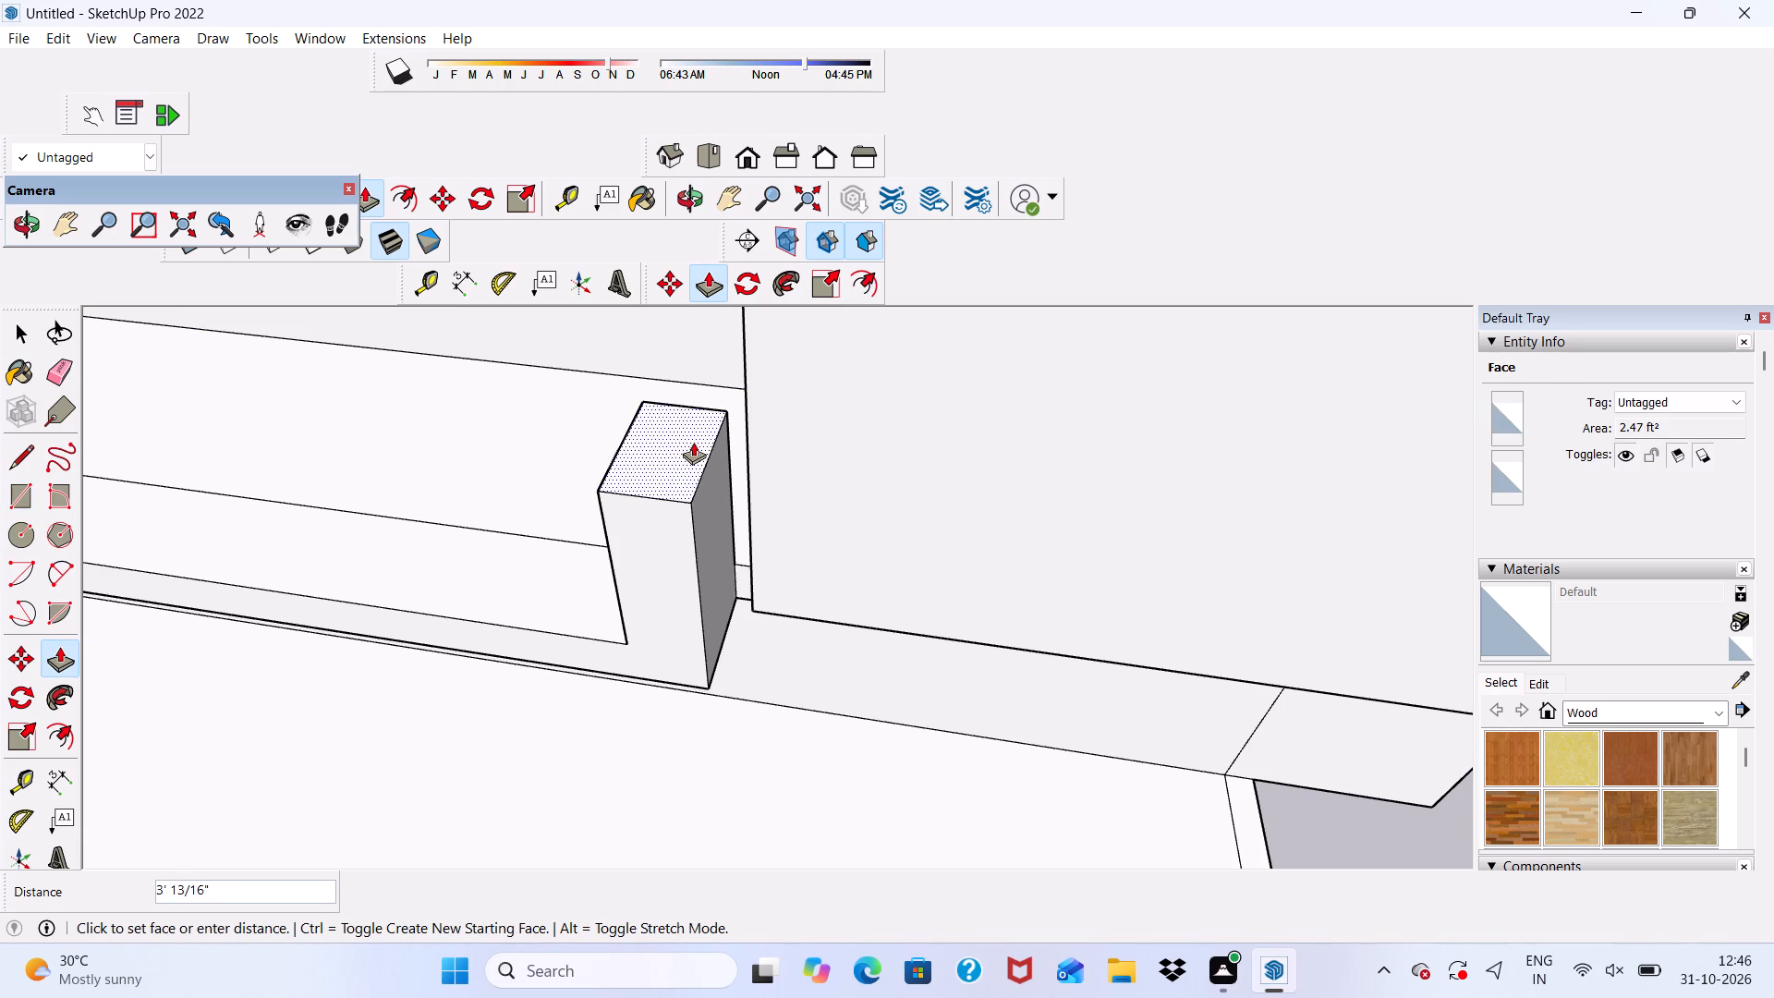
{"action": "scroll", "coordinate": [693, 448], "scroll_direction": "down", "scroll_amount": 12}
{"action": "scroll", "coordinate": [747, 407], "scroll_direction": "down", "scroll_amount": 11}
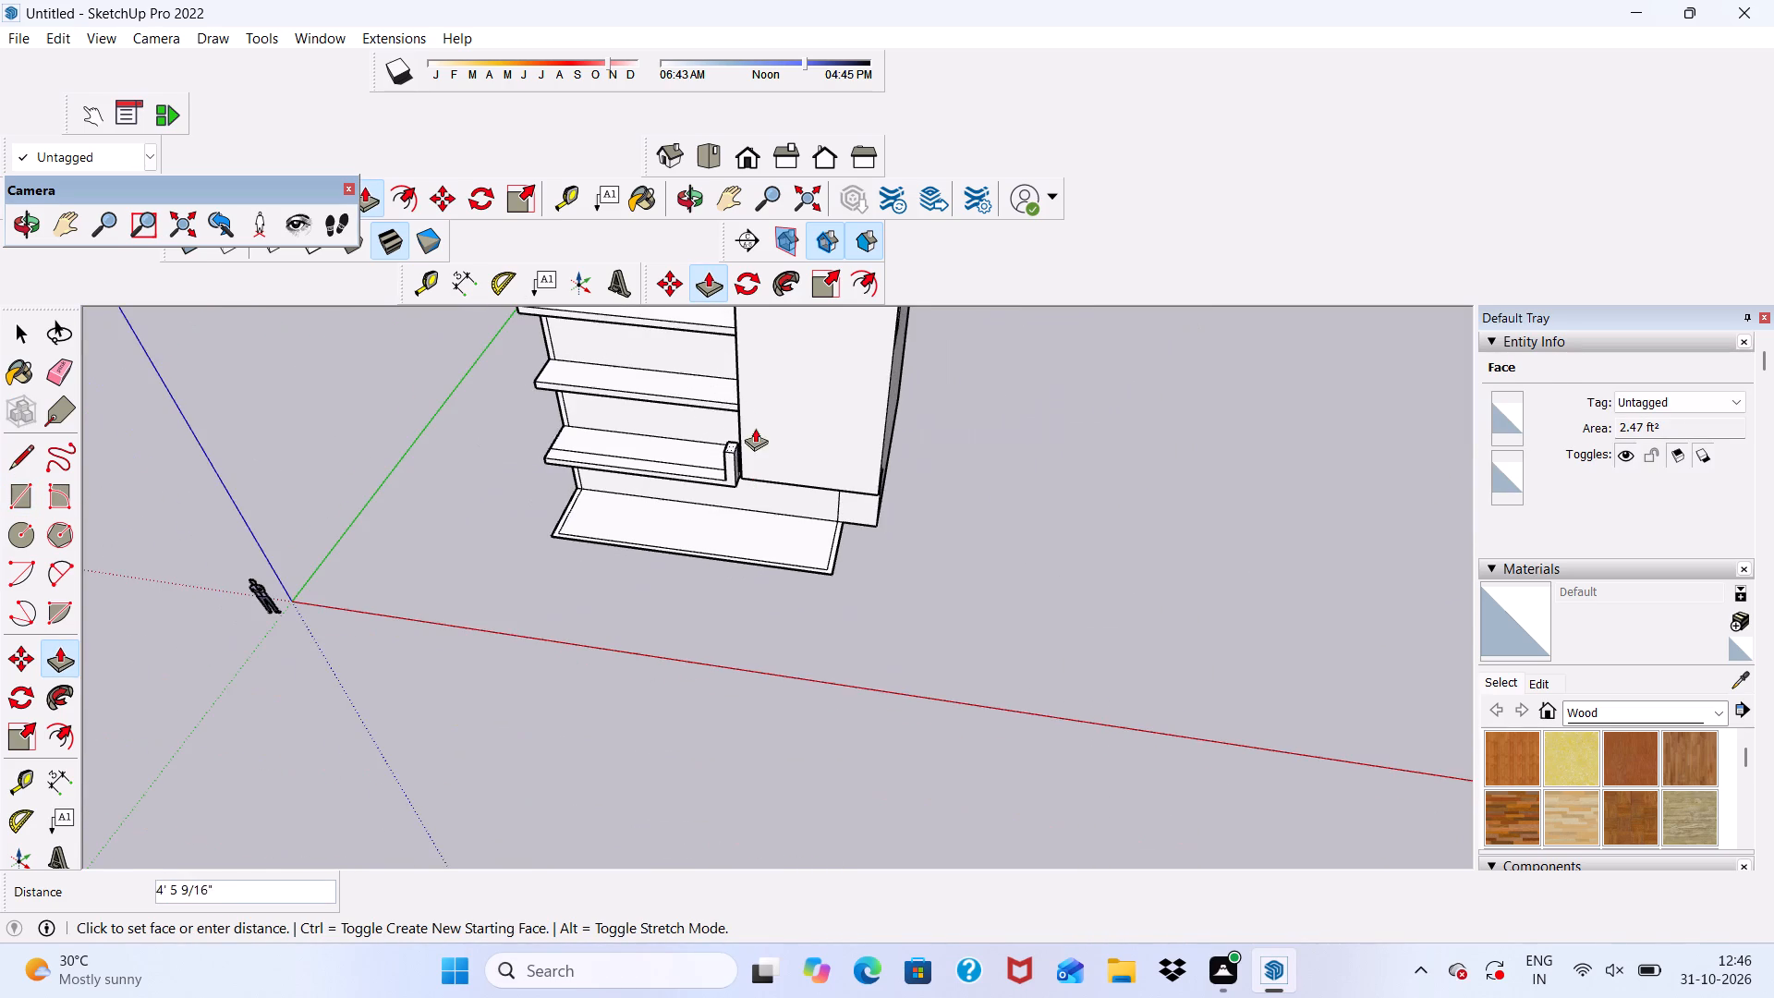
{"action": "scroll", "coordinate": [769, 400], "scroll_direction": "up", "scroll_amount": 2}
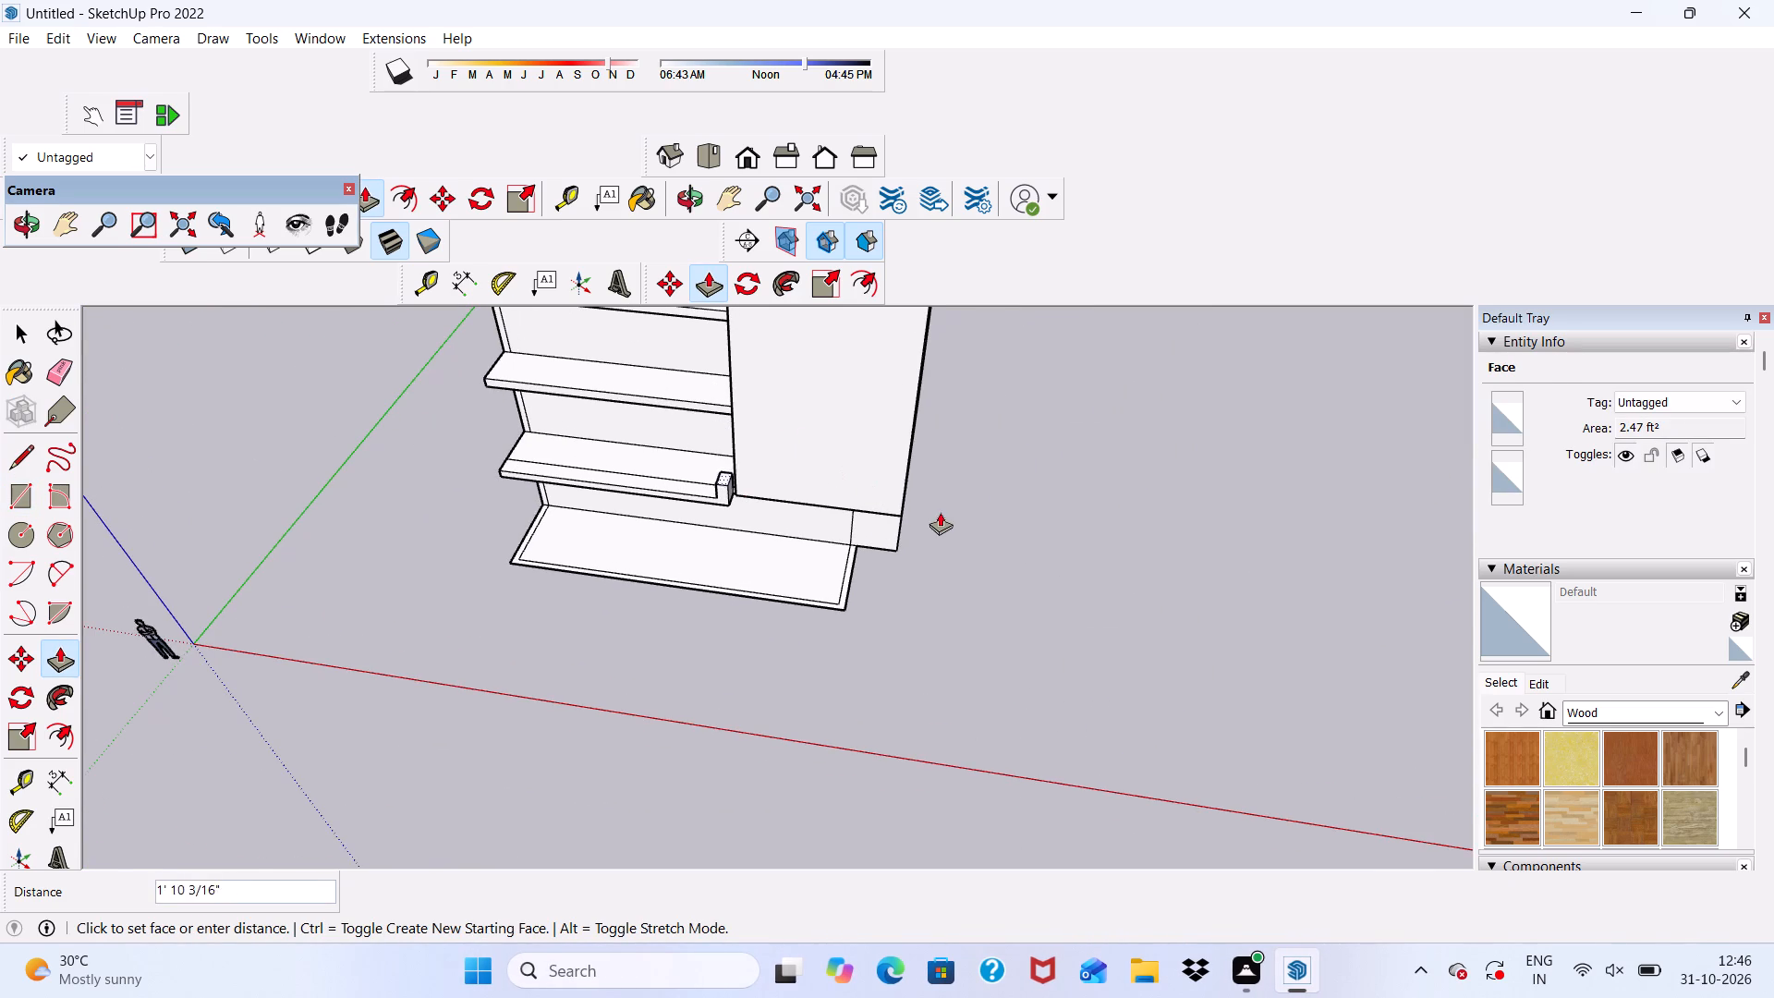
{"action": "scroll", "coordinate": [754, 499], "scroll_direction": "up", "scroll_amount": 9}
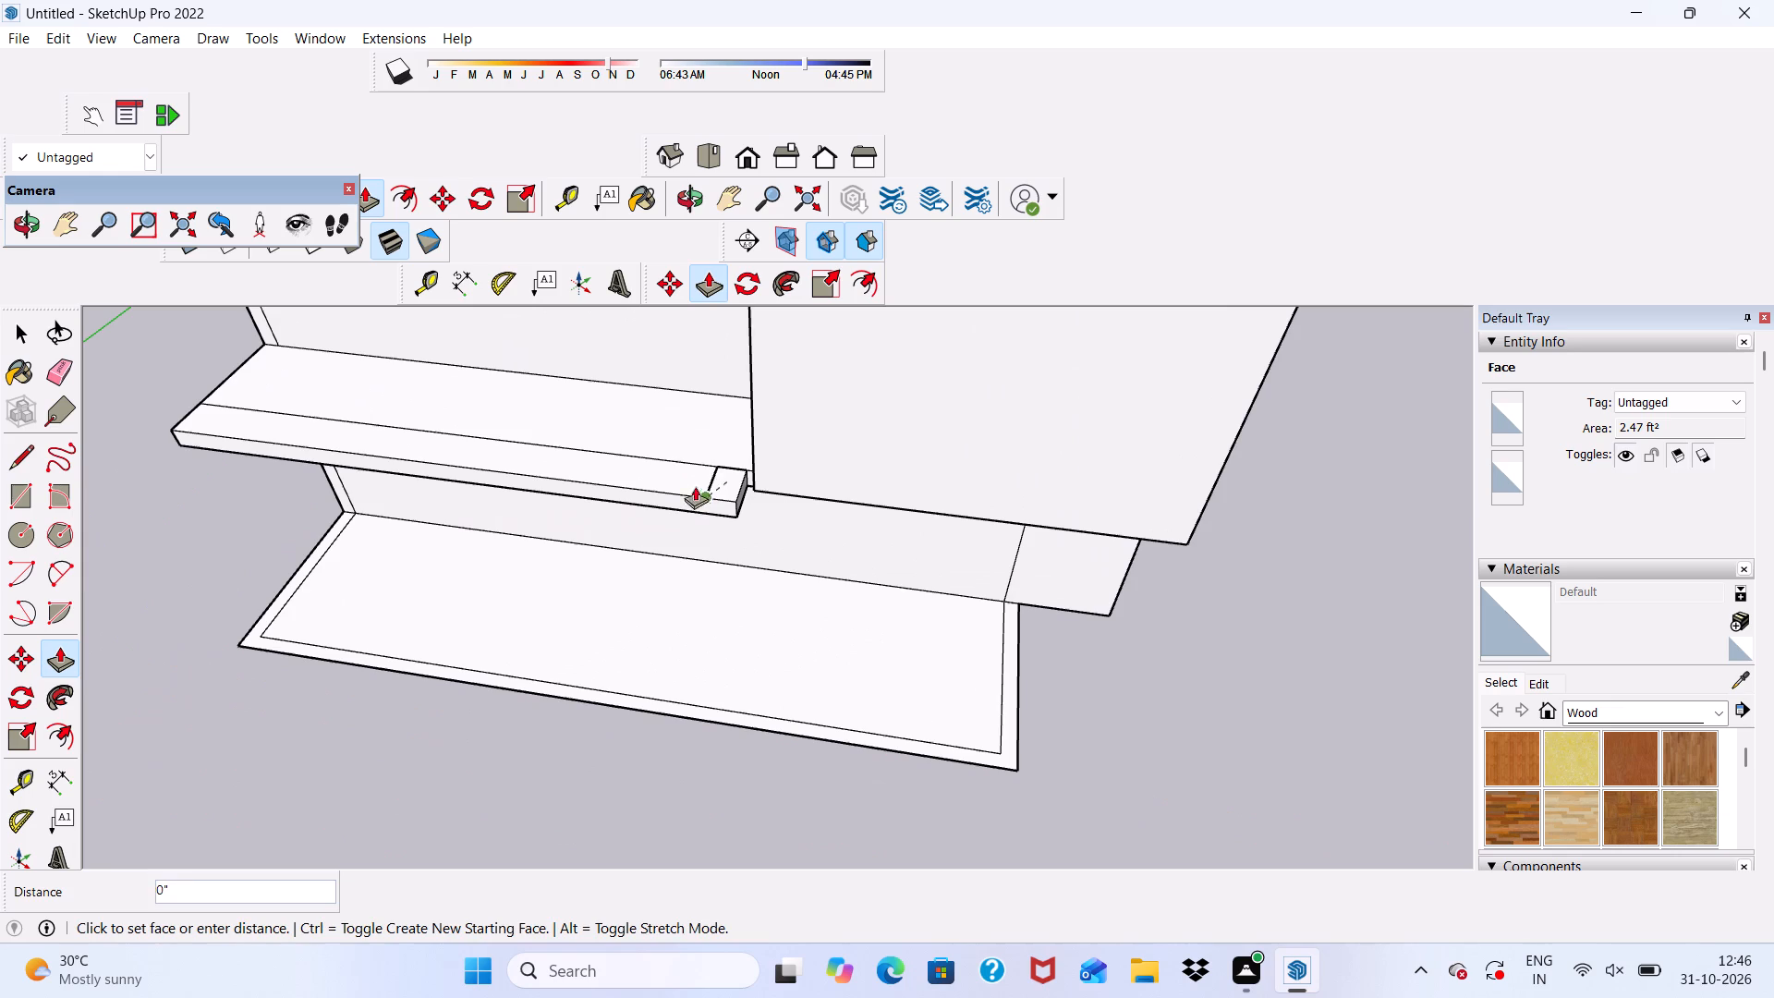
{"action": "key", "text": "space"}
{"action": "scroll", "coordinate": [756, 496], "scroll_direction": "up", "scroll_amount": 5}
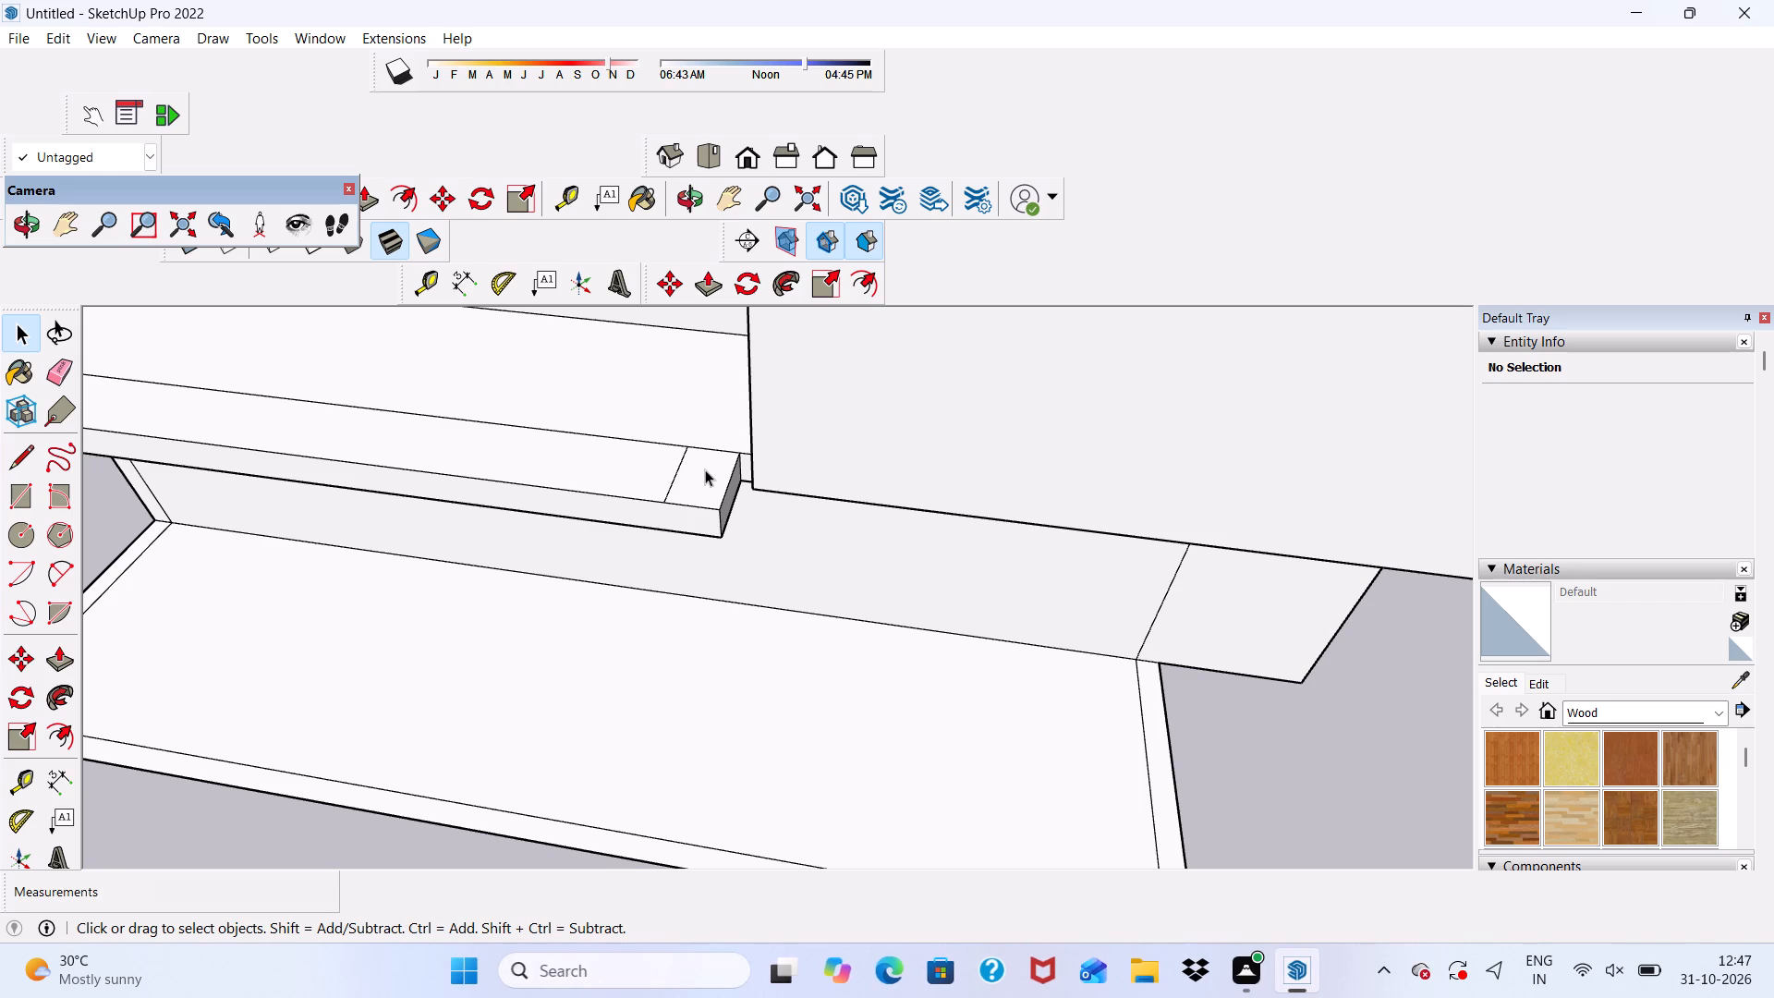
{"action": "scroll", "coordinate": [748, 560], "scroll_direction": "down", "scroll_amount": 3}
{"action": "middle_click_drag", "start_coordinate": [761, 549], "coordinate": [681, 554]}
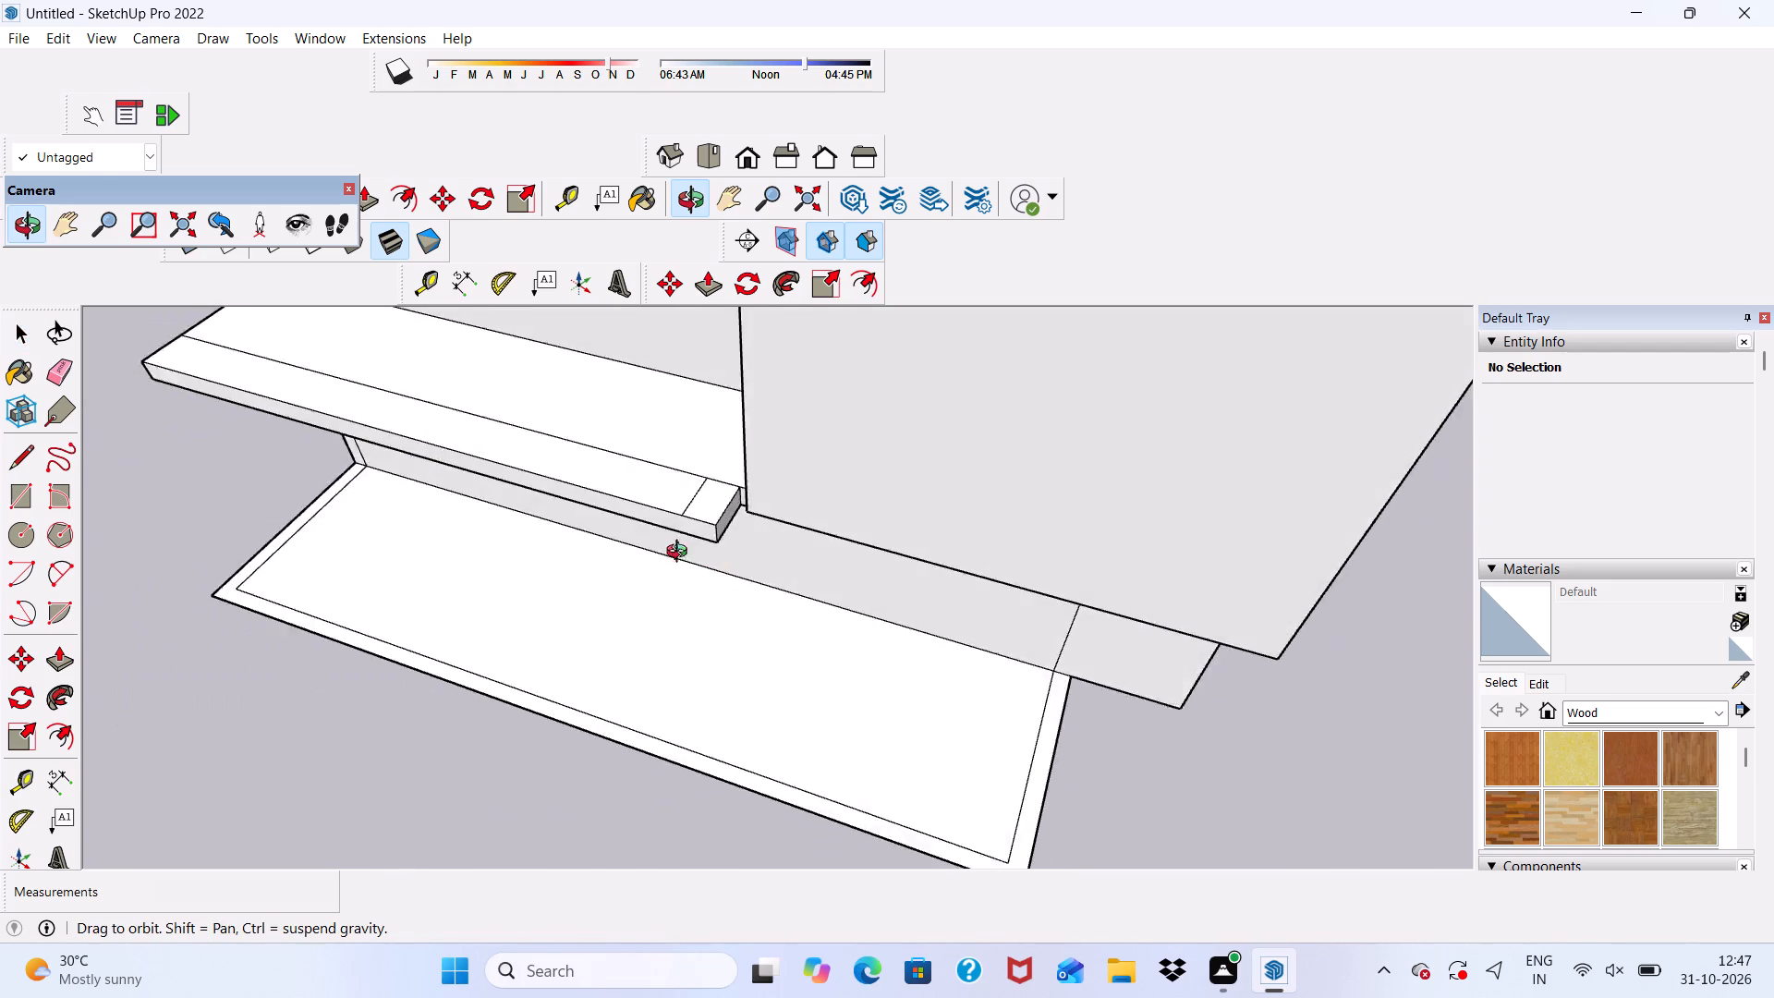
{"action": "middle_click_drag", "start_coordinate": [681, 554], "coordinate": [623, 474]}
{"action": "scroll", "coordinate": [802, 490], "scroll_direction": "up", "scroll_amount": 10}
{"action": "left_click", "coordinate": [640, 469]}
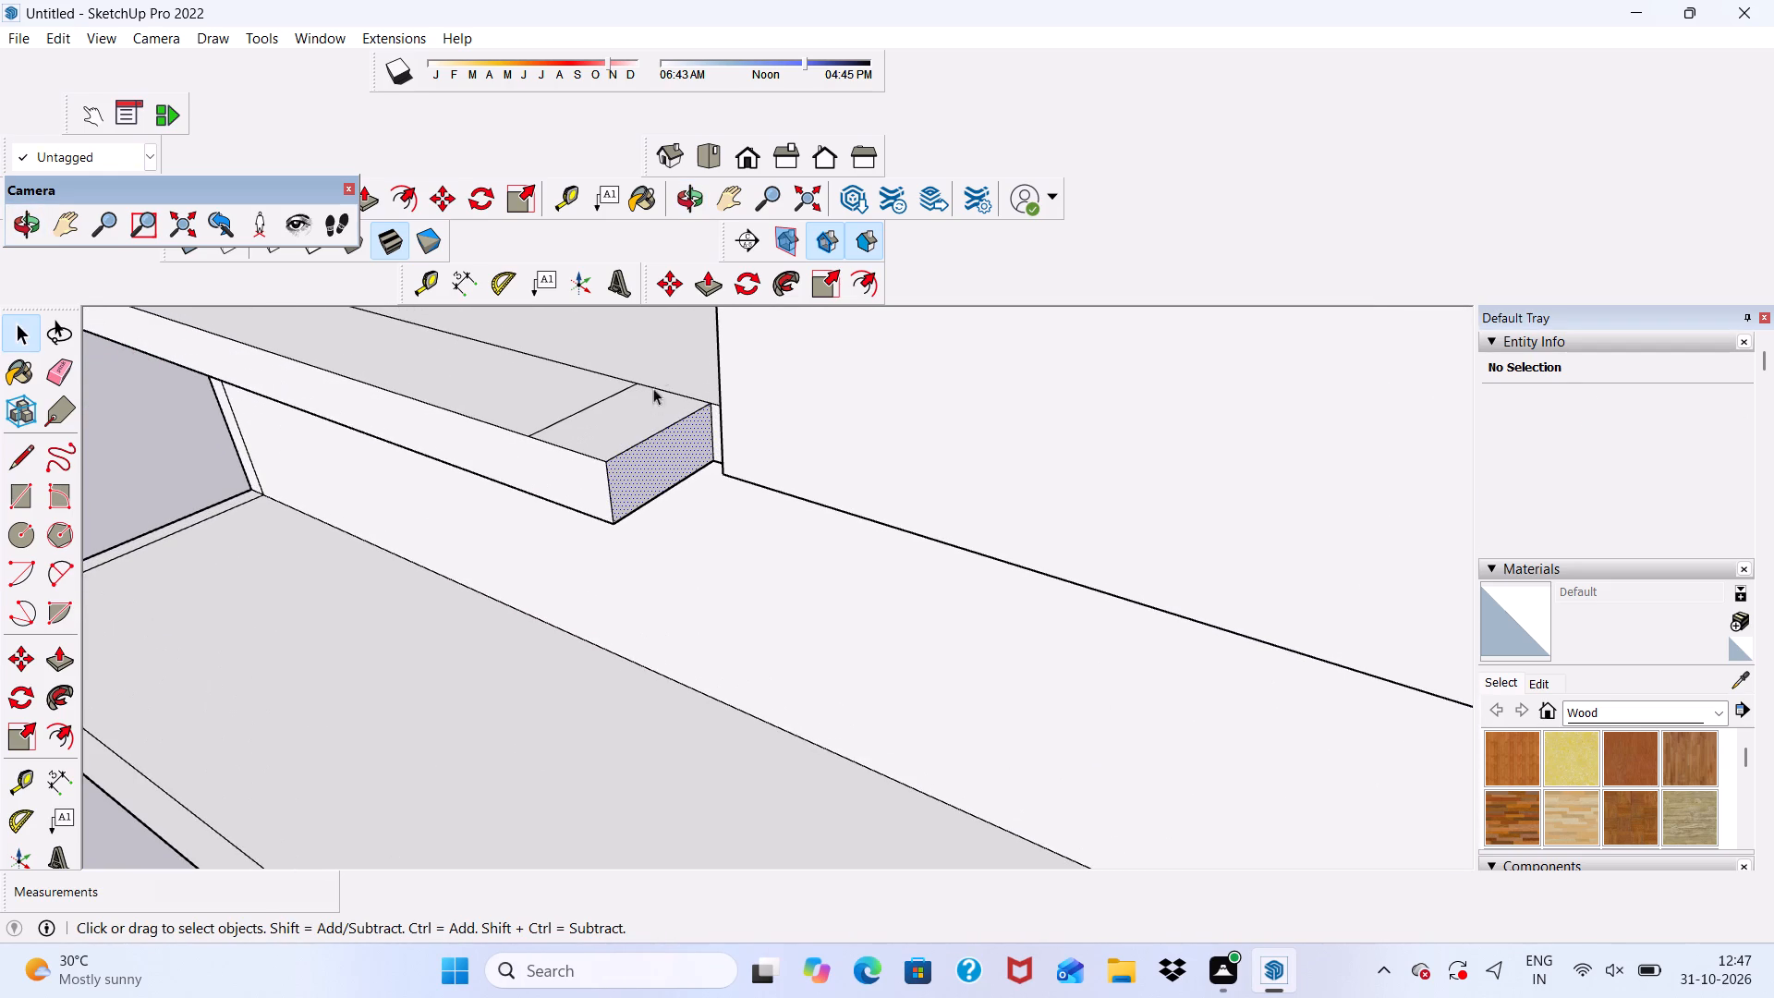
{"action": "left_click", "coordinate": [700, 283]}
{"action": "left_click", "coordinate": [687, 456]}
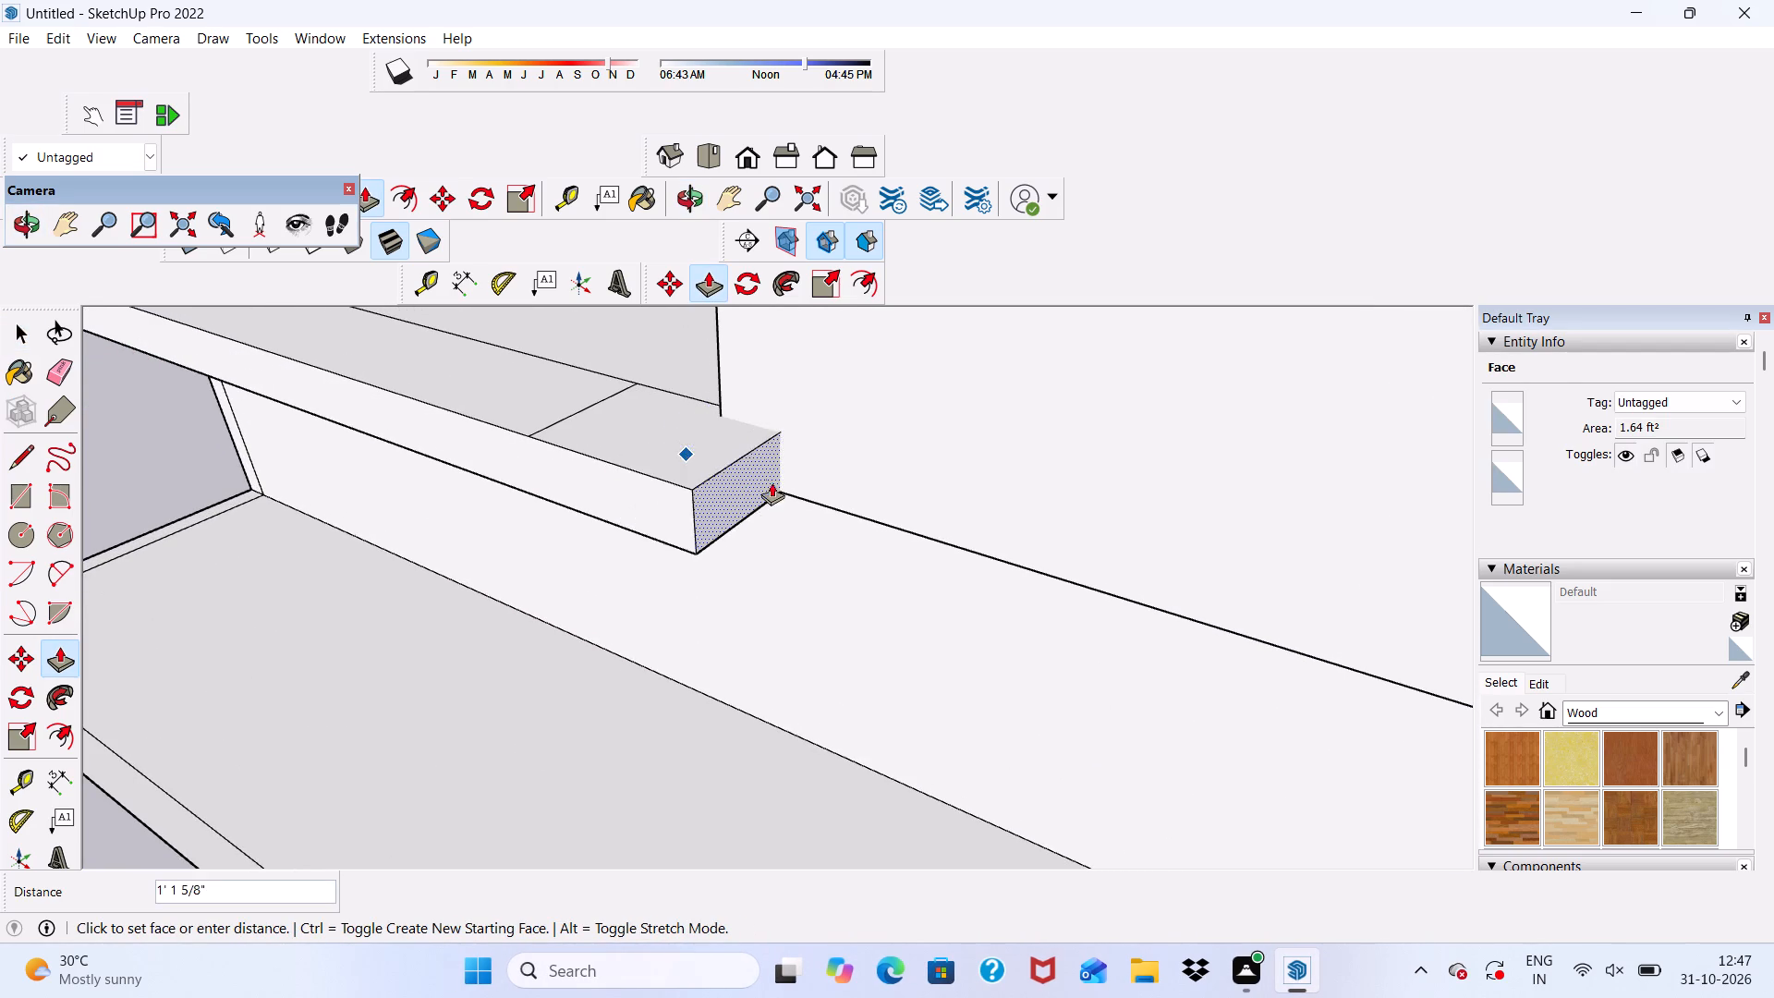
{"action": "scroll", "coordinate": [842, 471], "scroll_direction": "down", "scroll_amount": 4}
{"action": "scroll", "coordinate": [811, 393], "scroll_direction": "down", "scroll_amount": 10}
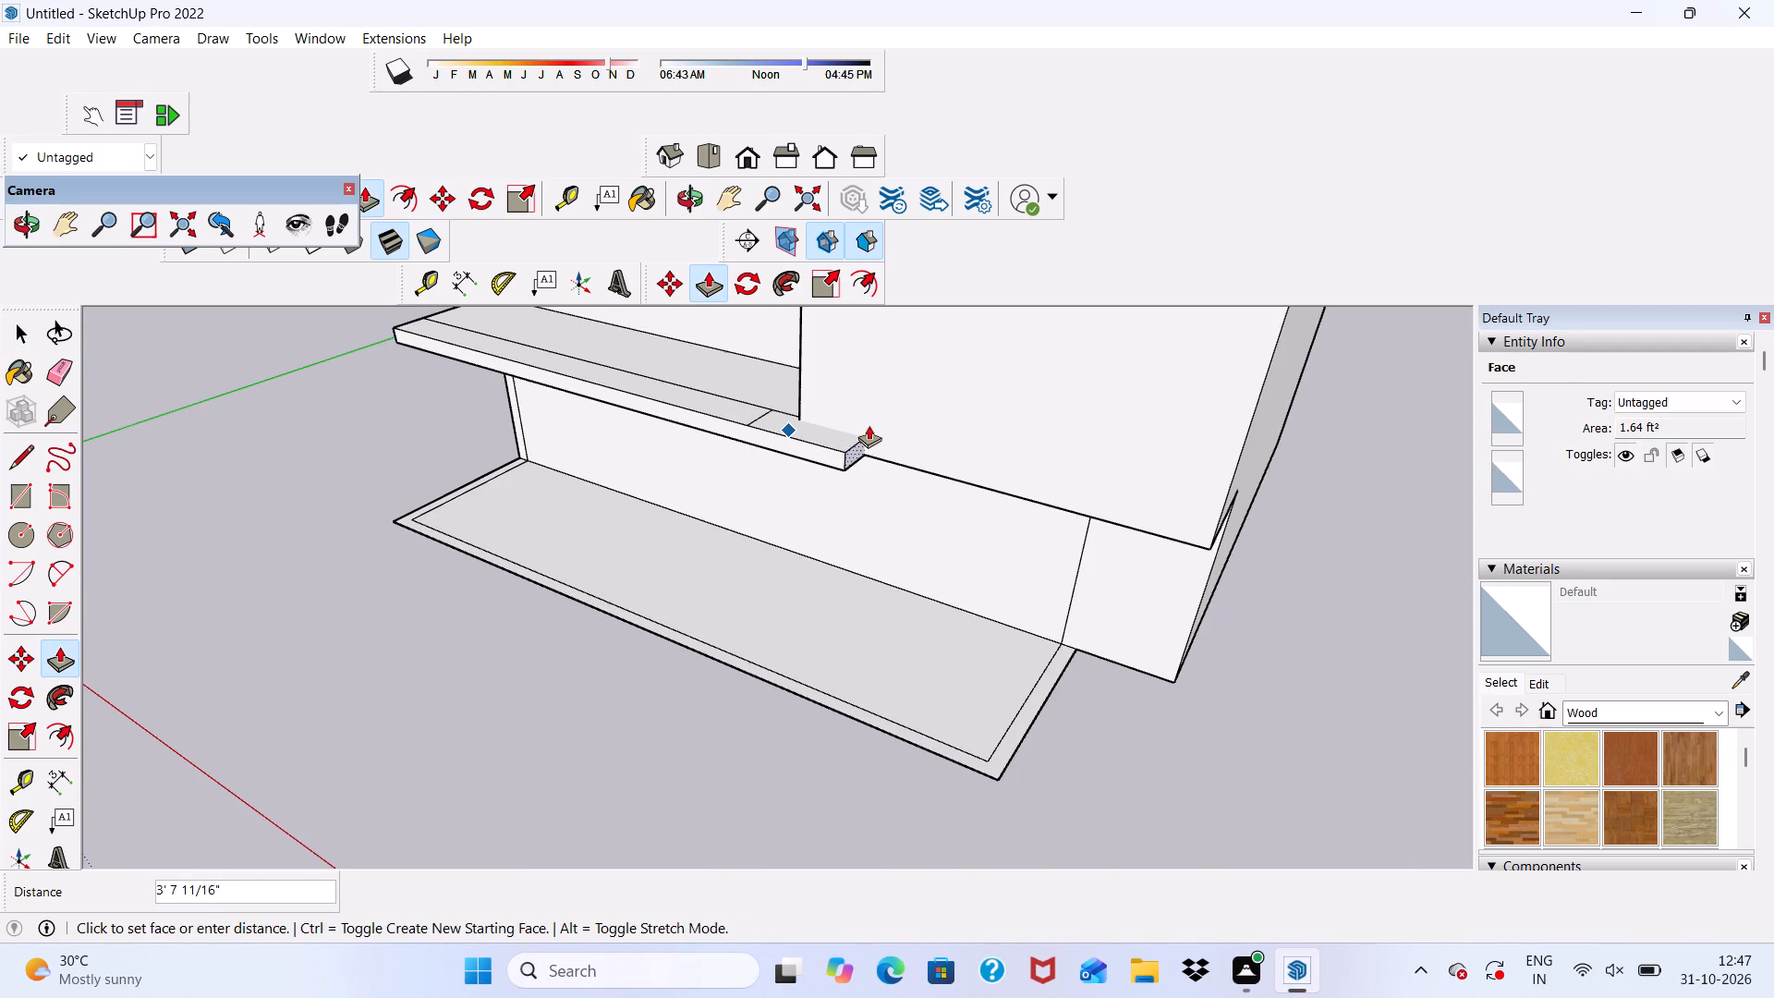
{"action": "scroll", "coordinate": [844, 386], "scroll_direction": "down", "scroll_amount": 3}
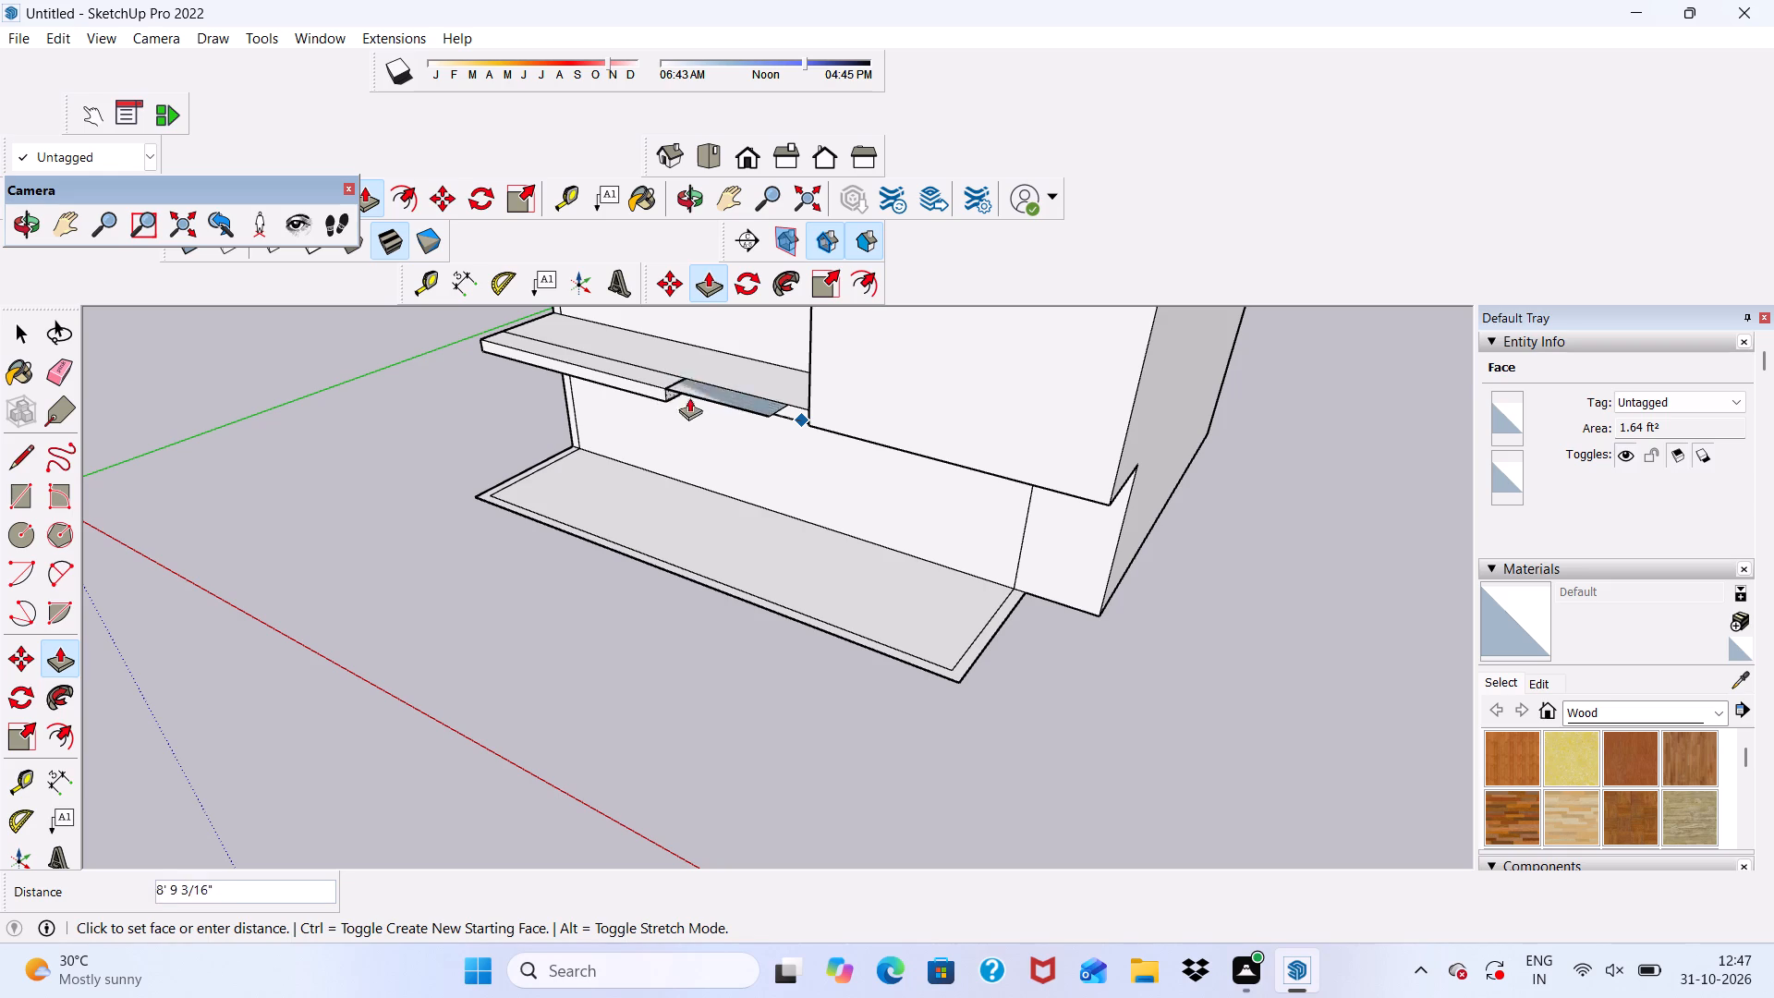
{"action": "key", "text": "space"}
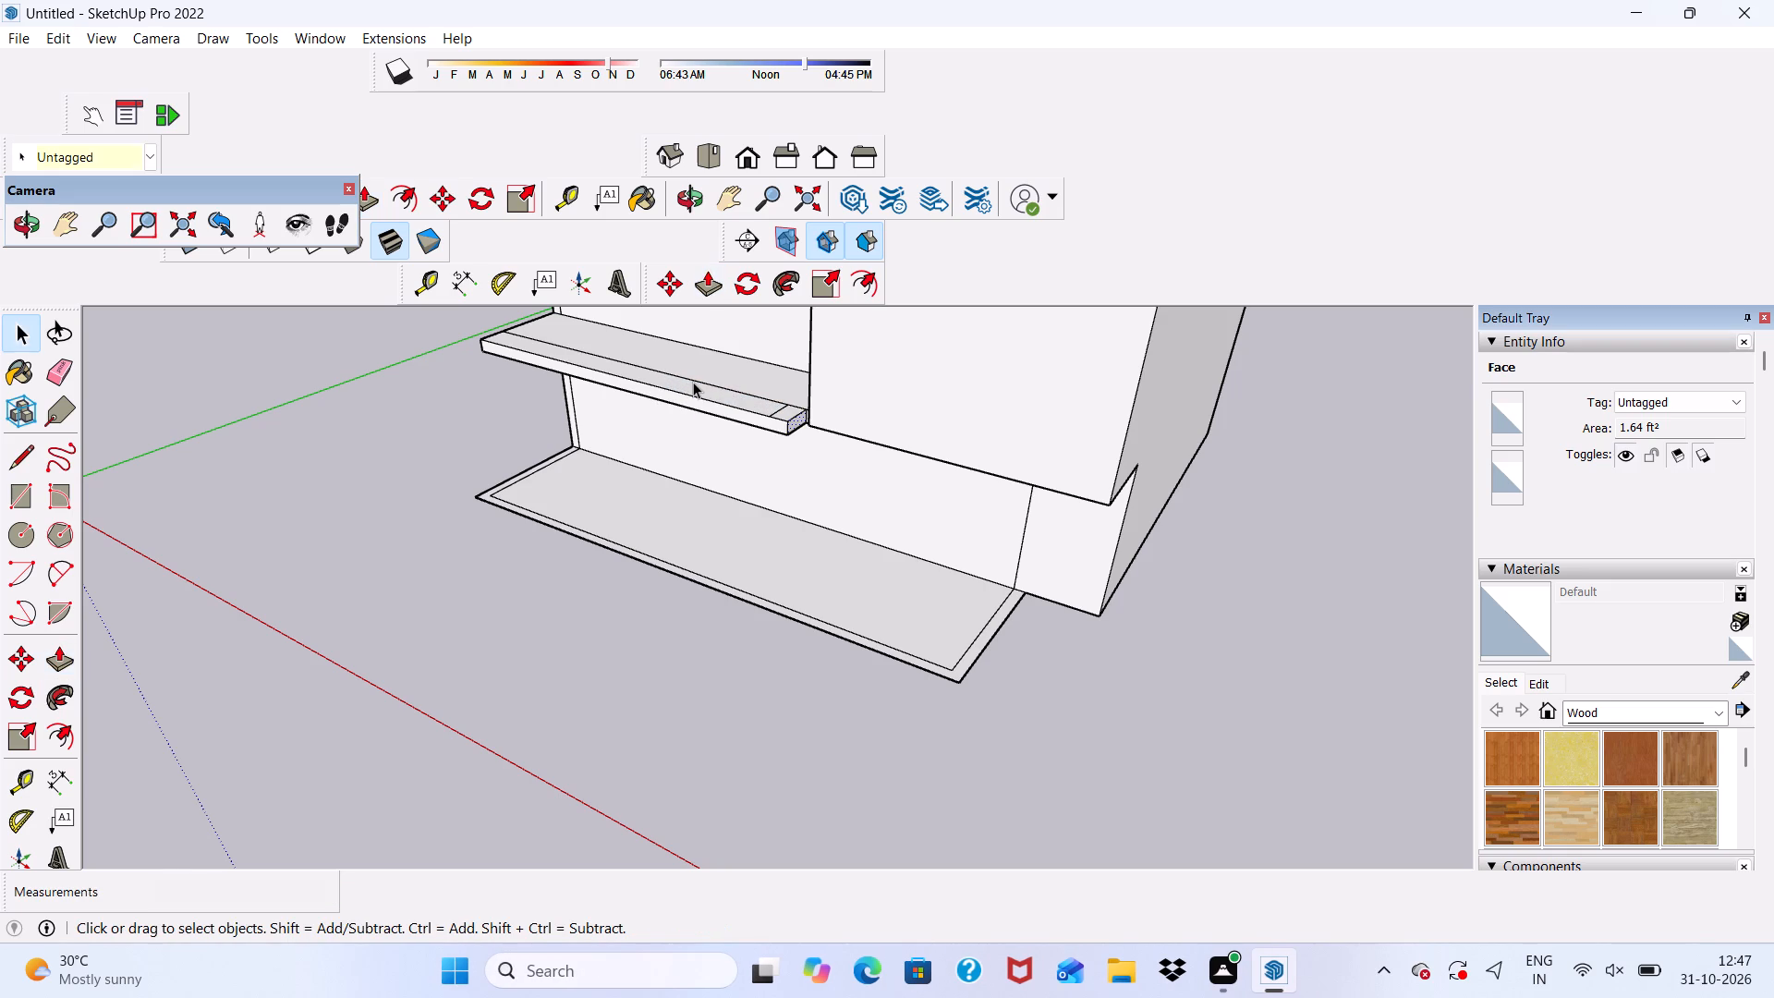
Draw a rectangle over the projecting panel's underside, from its front corner beside the lowest ledge to the opposite corner at the wall.
{"action": "scroll", "coordinate": [694, 368], "scroll_direction": "down", "scroll_amount": 5}
{"action": "middle_click_drag", "start_coordinate": [783, 420], "coordinate": [894, 157]}
{"action": "scroll", "coordinate": [874, 302], "scroll_direction": "up", "scroll_amount": 10}
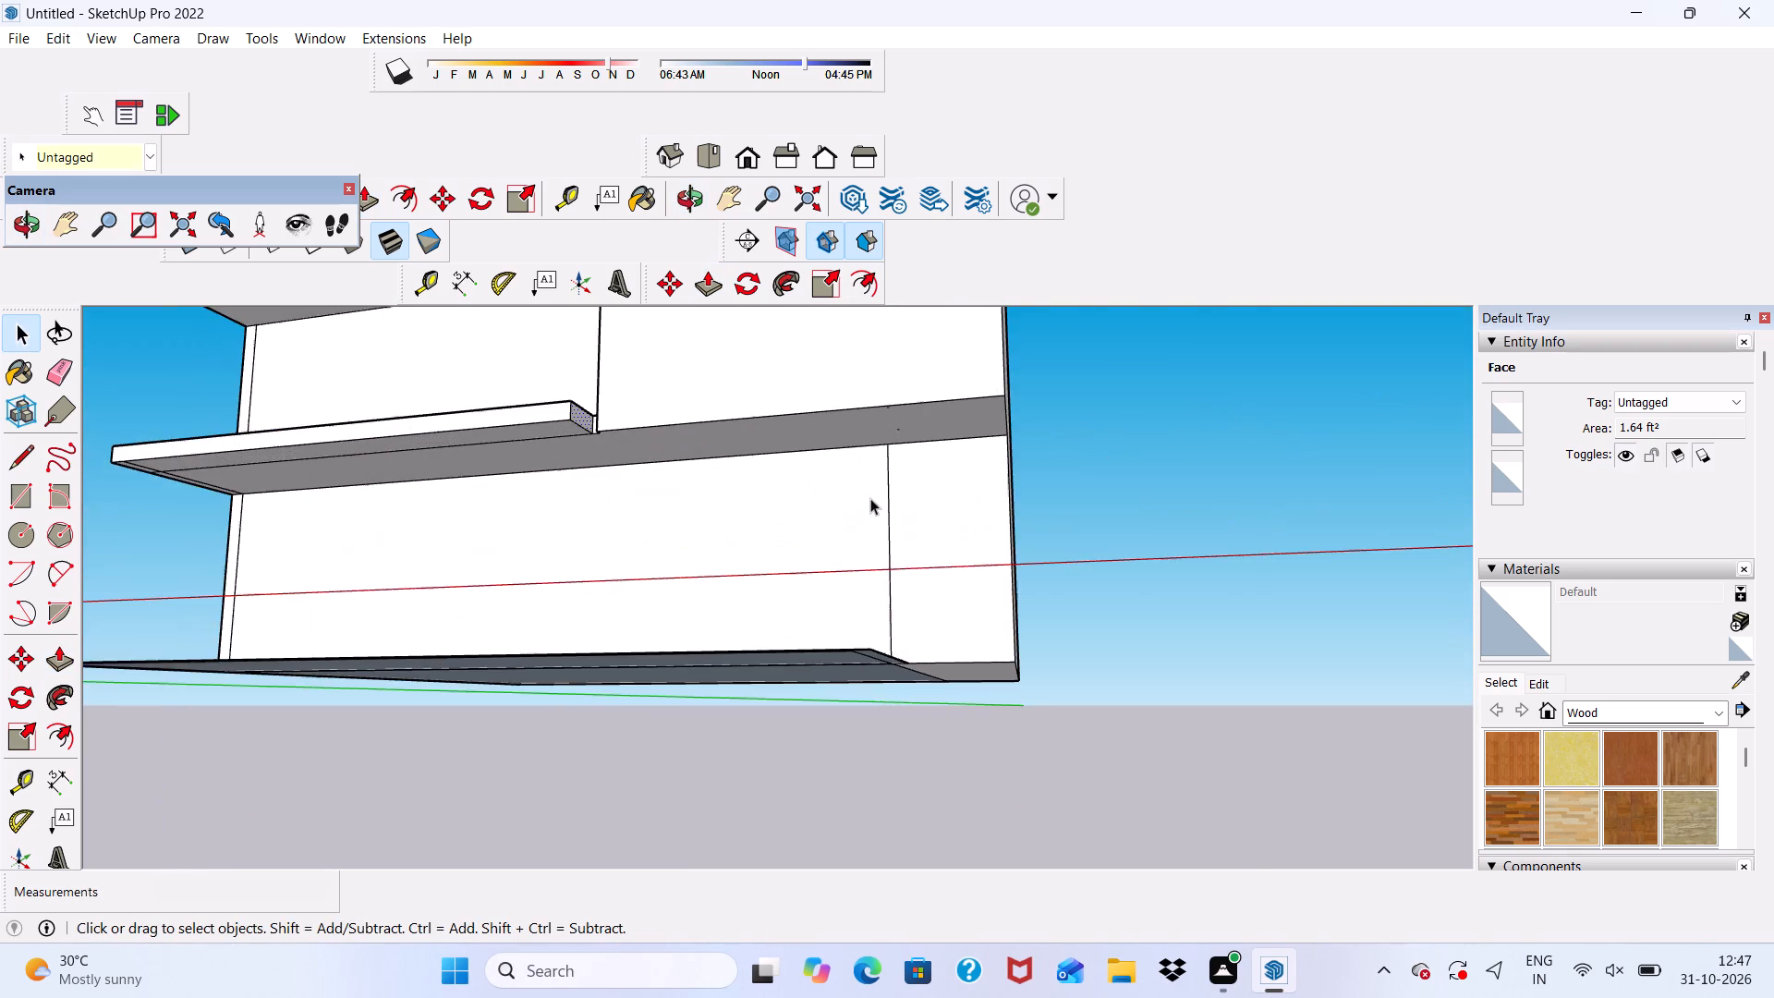
{"action": "scroll", "coordinate": [712, 440], "scroll_direction": "up", "scroll_amount": 6}
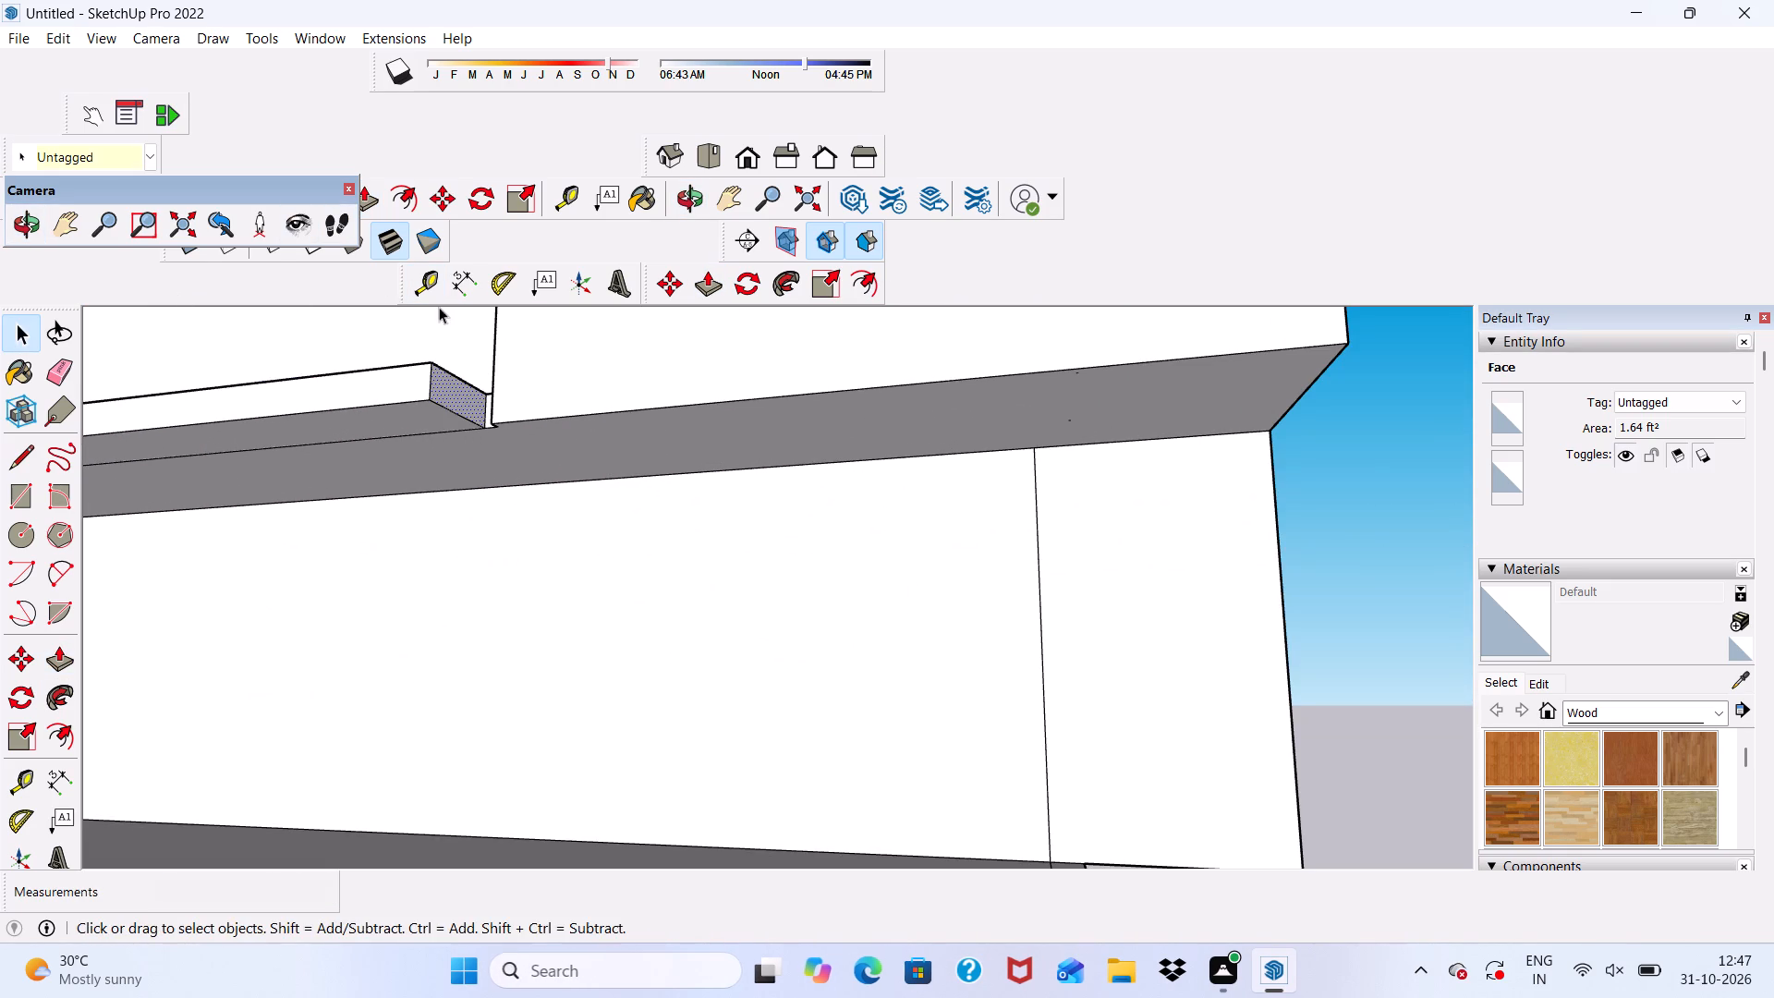
{"action": "left_click", "coordinate": [14, 494]}
{"action": "scroll", "coordinate": [517, 507], "scroll_direction": "up", "scroll_amount": 1}
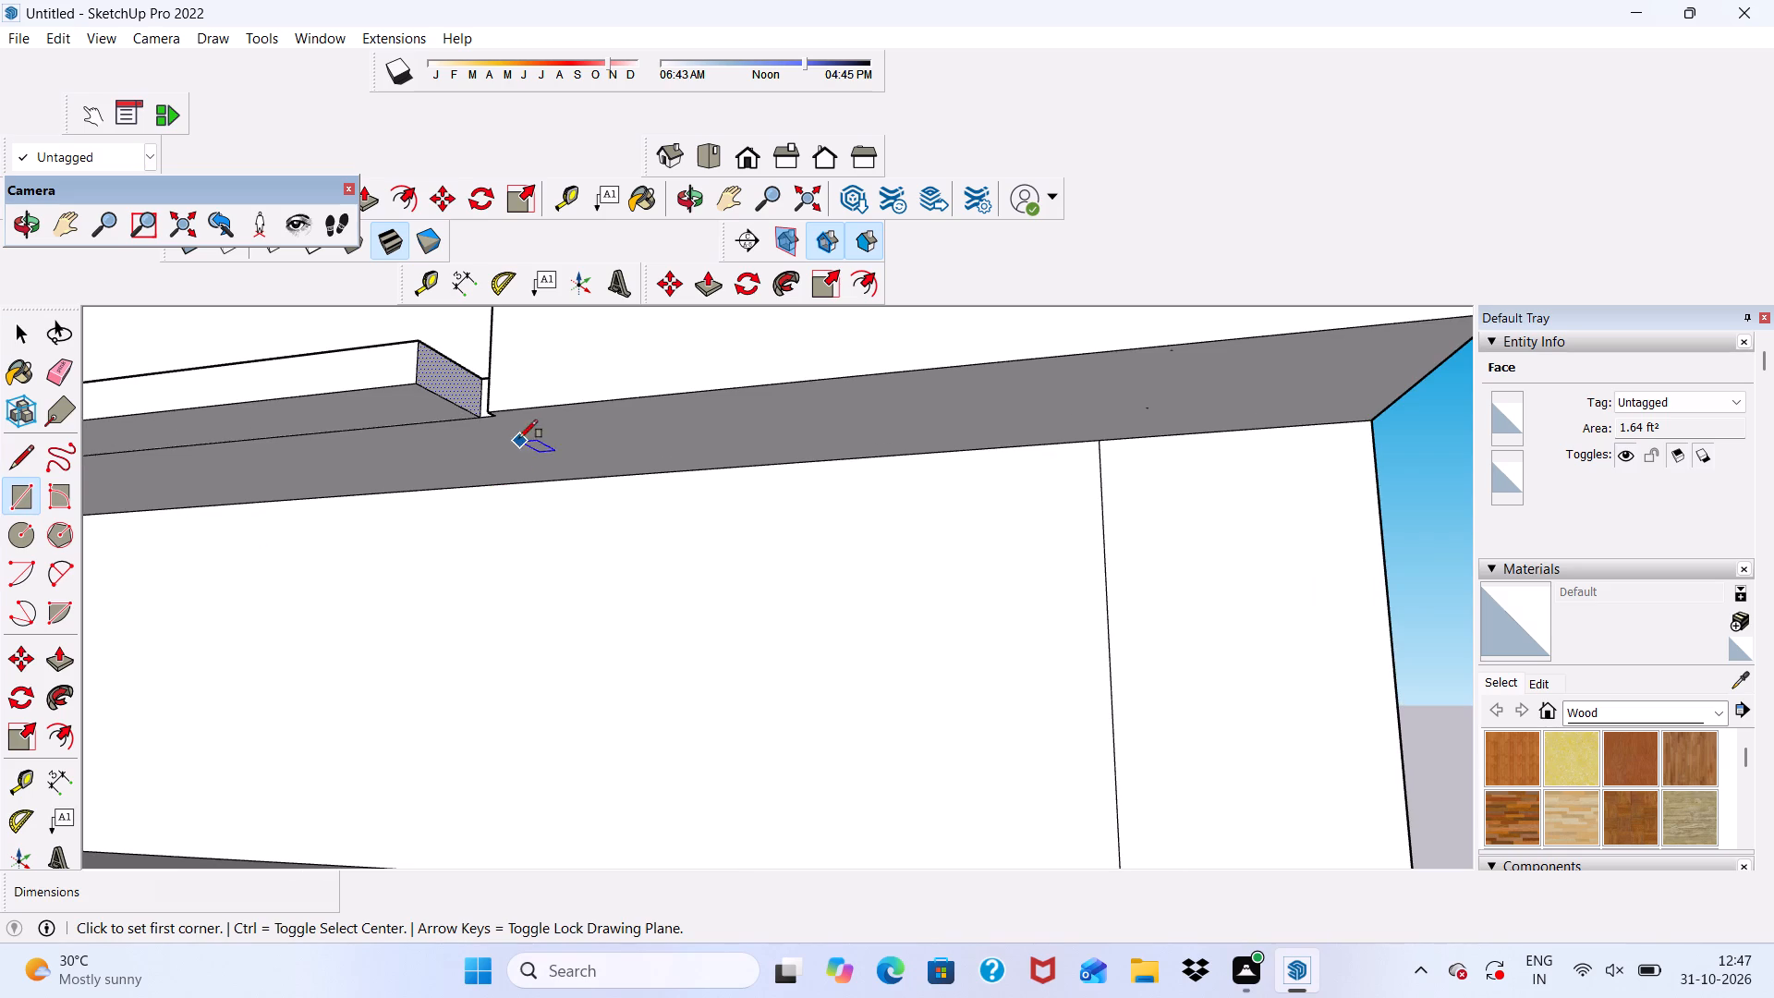
{"action": "scroll", "coordinate": [496, 456], "scroll_direction": "up", "scroll_amount": 9}
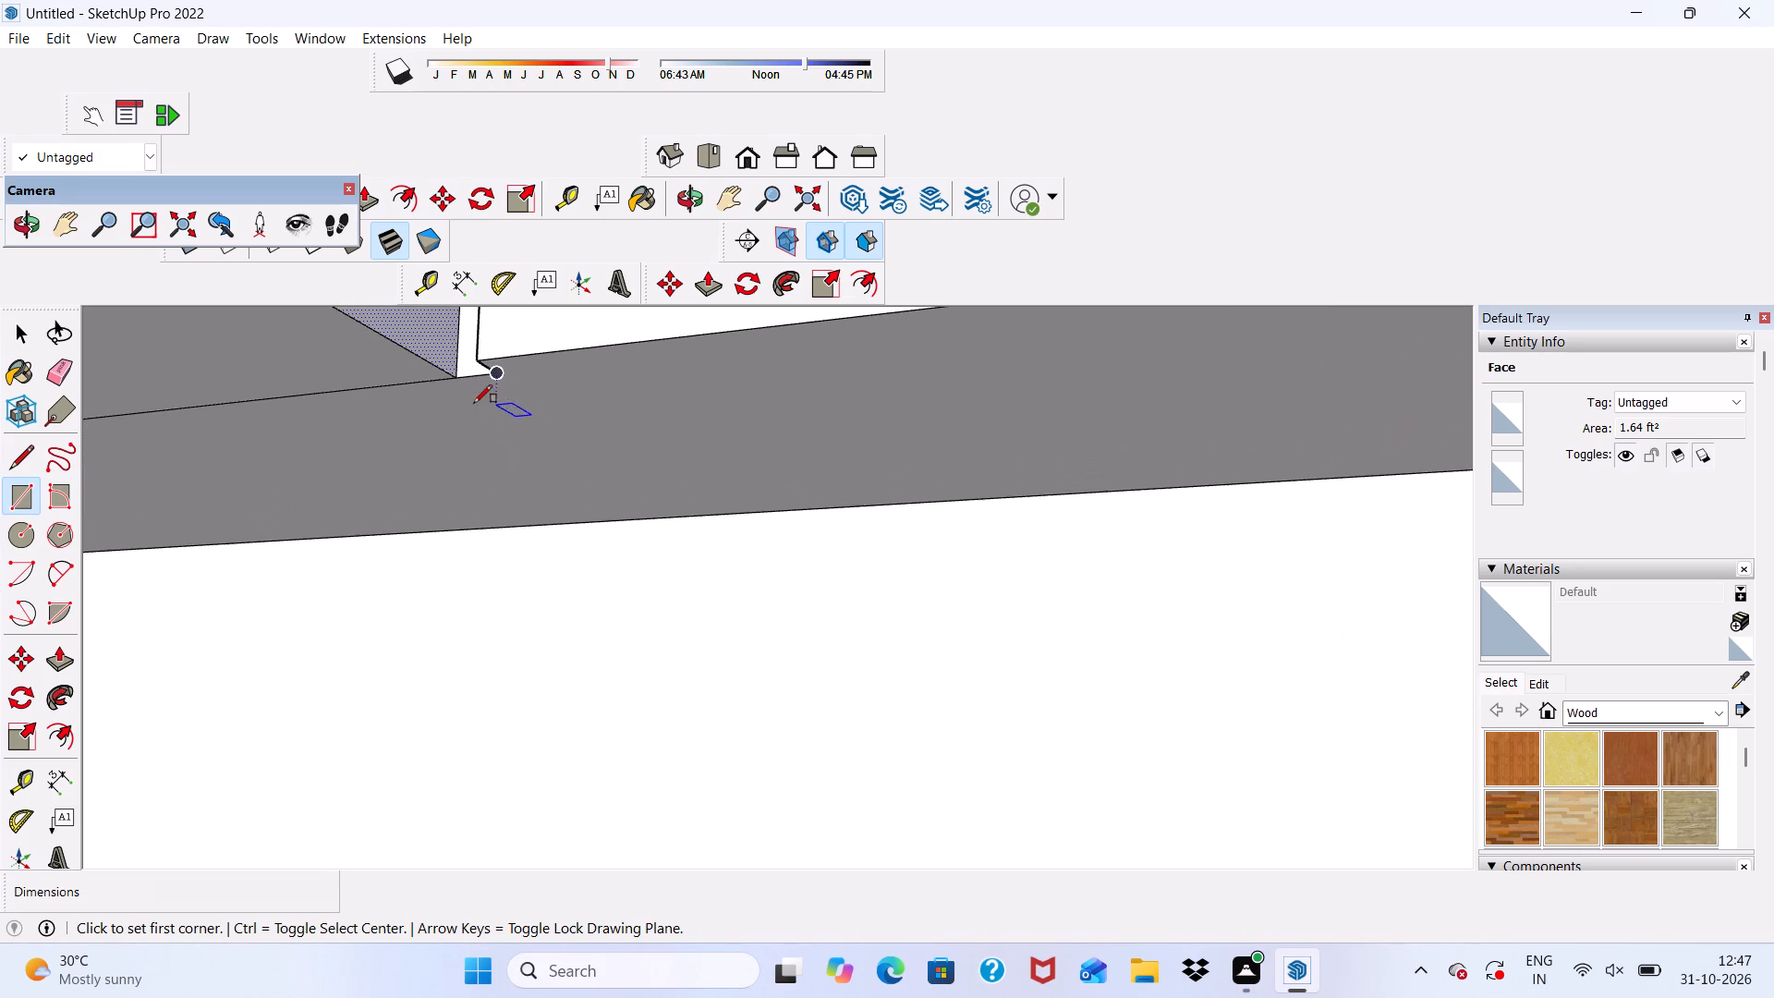
{"action": "scroll", "coordinate": [469, 368], "scroll_direction": "up", "scroll_amount": 5}
{"action": "left_click", "coordinate": [486, 359]}
{"action": "scroll", "coordinate": [508, 427], "scroll_direction": "down", "scroll_amount": 7}
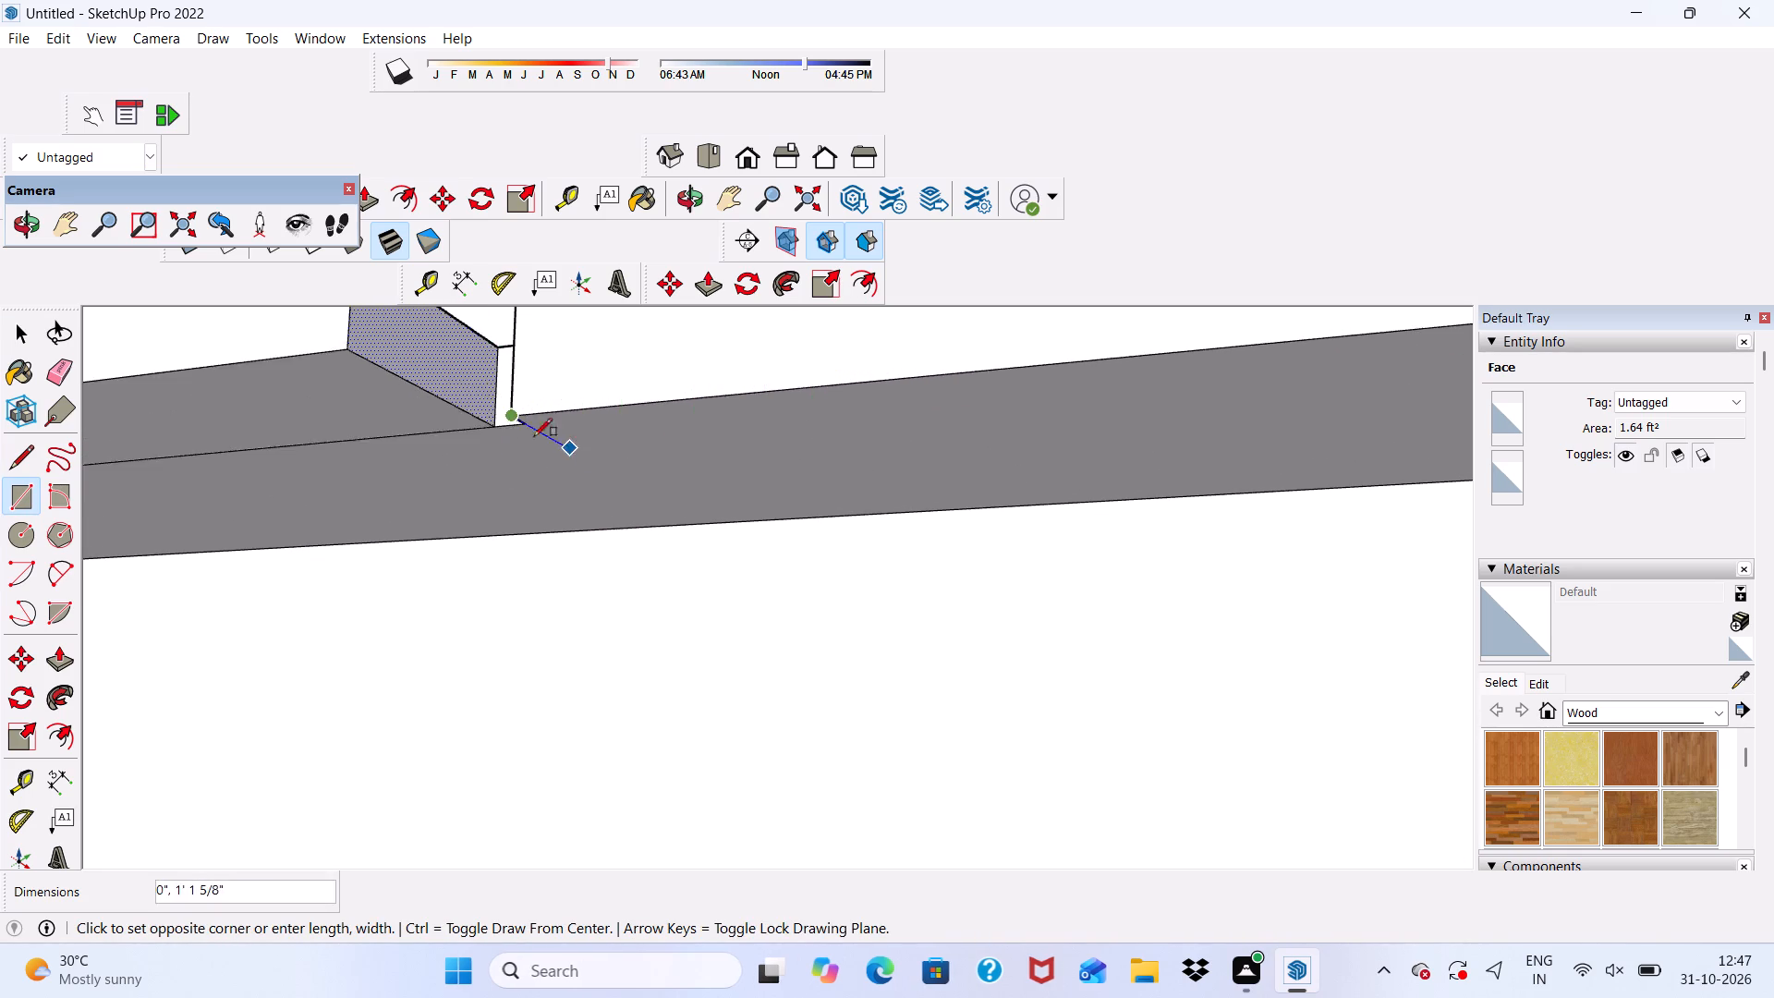
{"action": "scroll", "coordinate": [506, 461], "scroll_direction": "down", "scroll_amount": 6}
{"action": "scroll", "coordinate": [607, 483], "scroll_direction": "down", "scroll_amount": 5}
{"action": "scroll", "coordinate": [1140, 496], "scroll_direction": "up", "scroll_amount": 6}
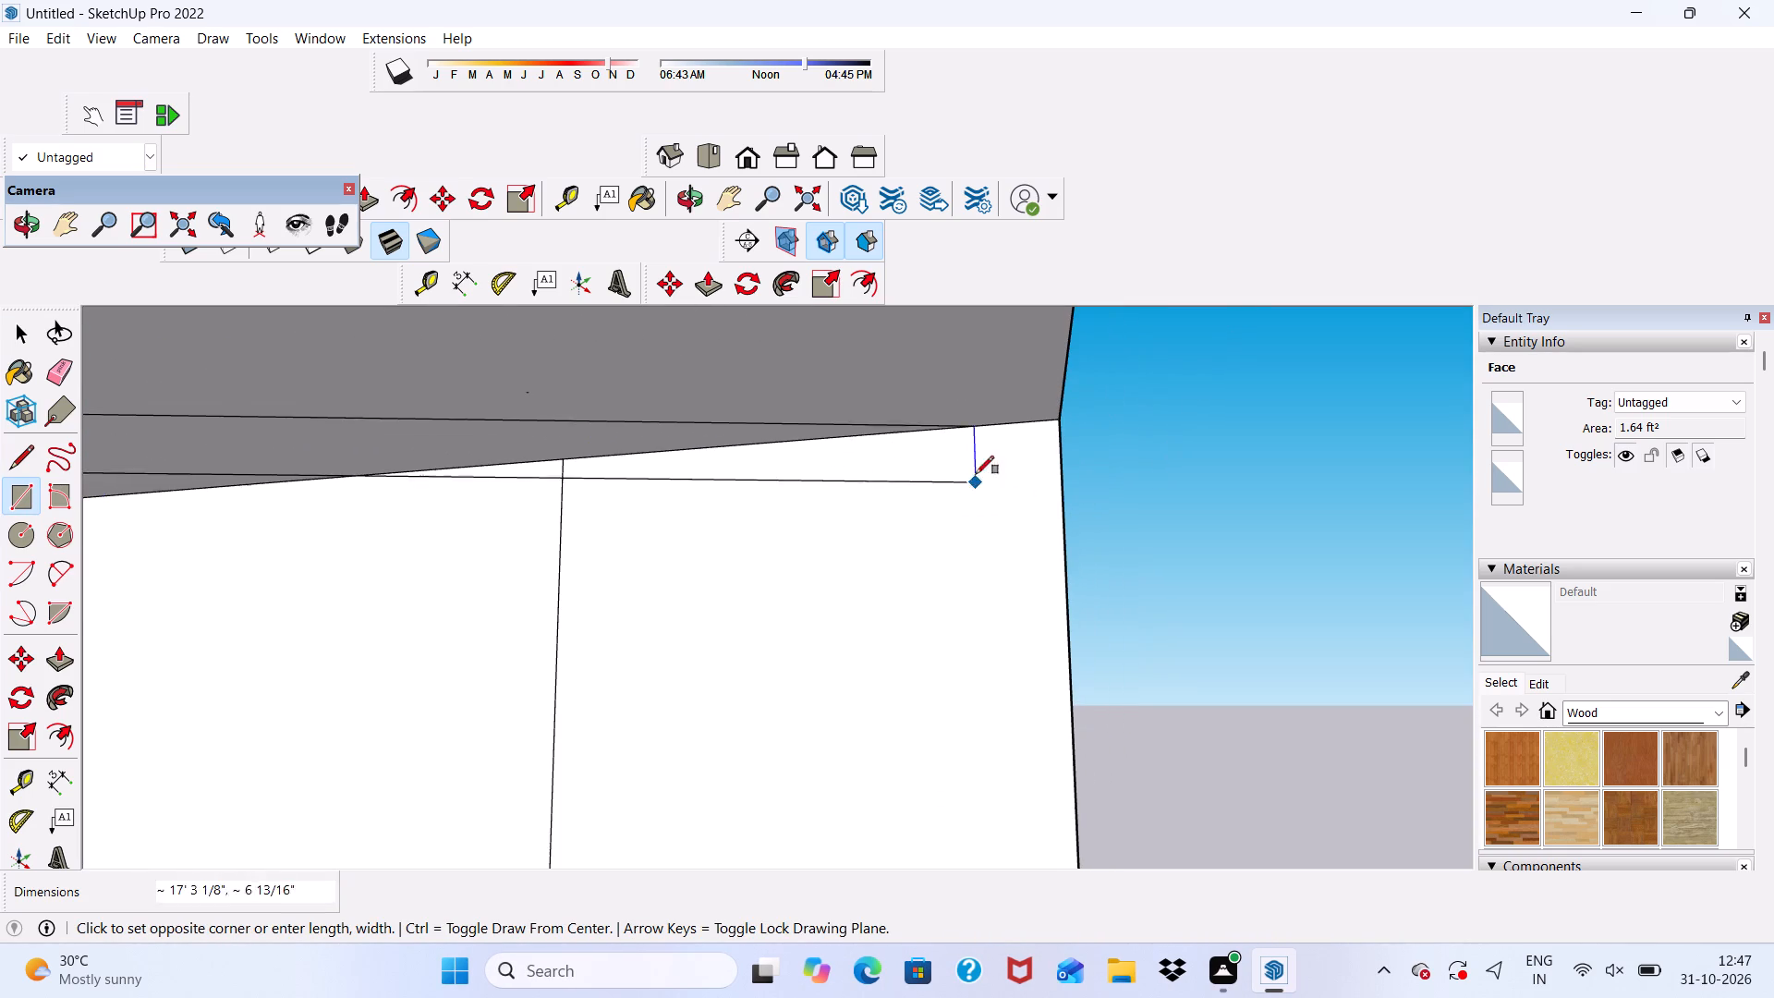
{"action": "left_click", "coordinate": [1055, 416]}
{"action": "scroll", "coordinate": [1043, 429], "scroll_direction": "down", "scroll_amount": 9}
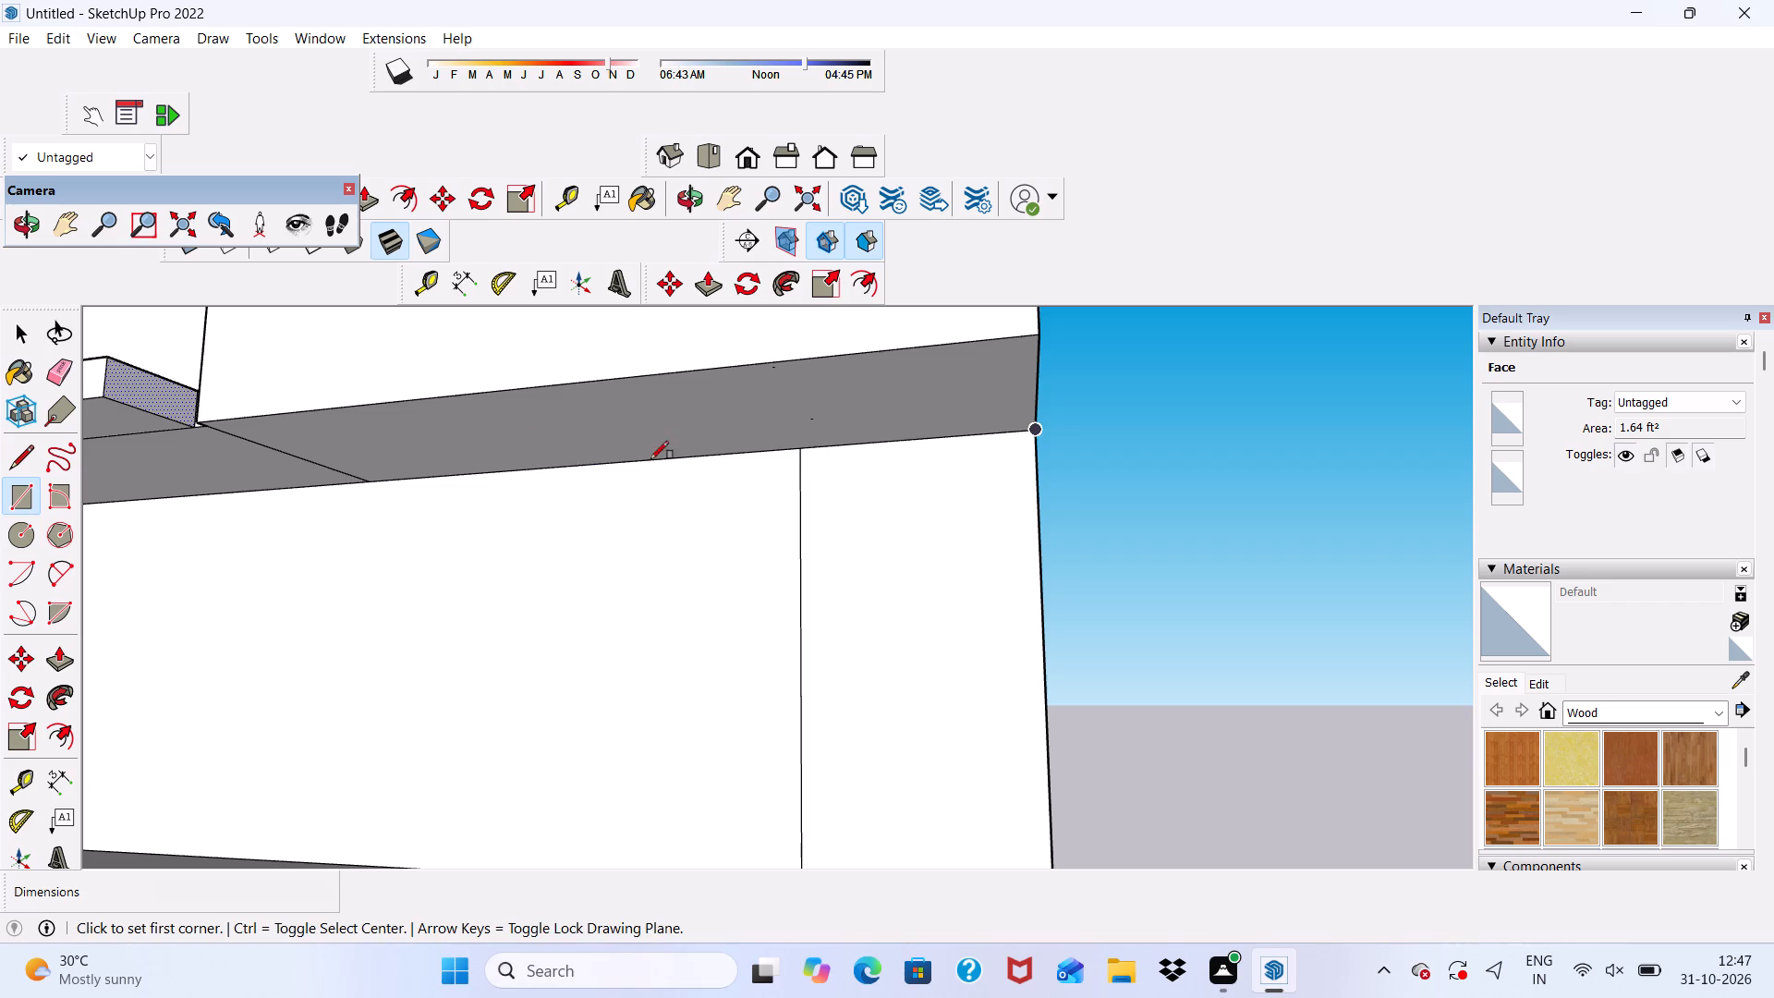
Push/Pull the rectangle on the projecting panel's underside down 10' to ground level.
{"action": "left_click", "coordinate": [706, 271]}
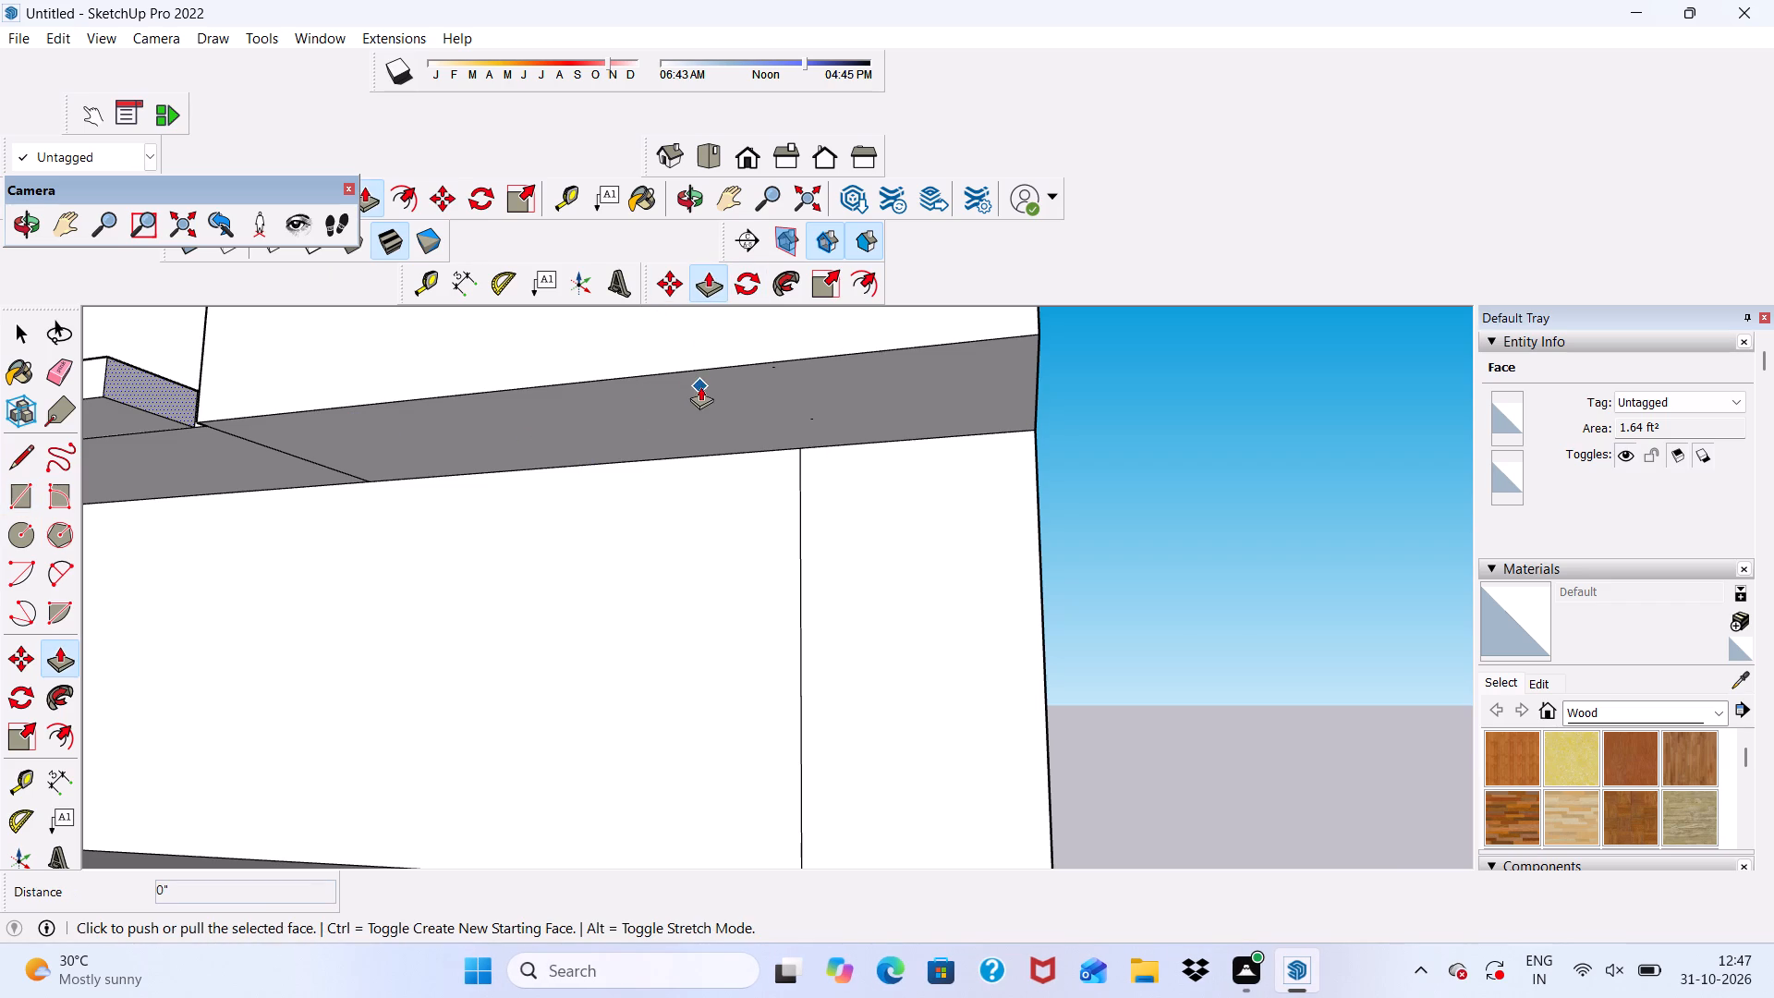
{"action": "key", "text": "space"}
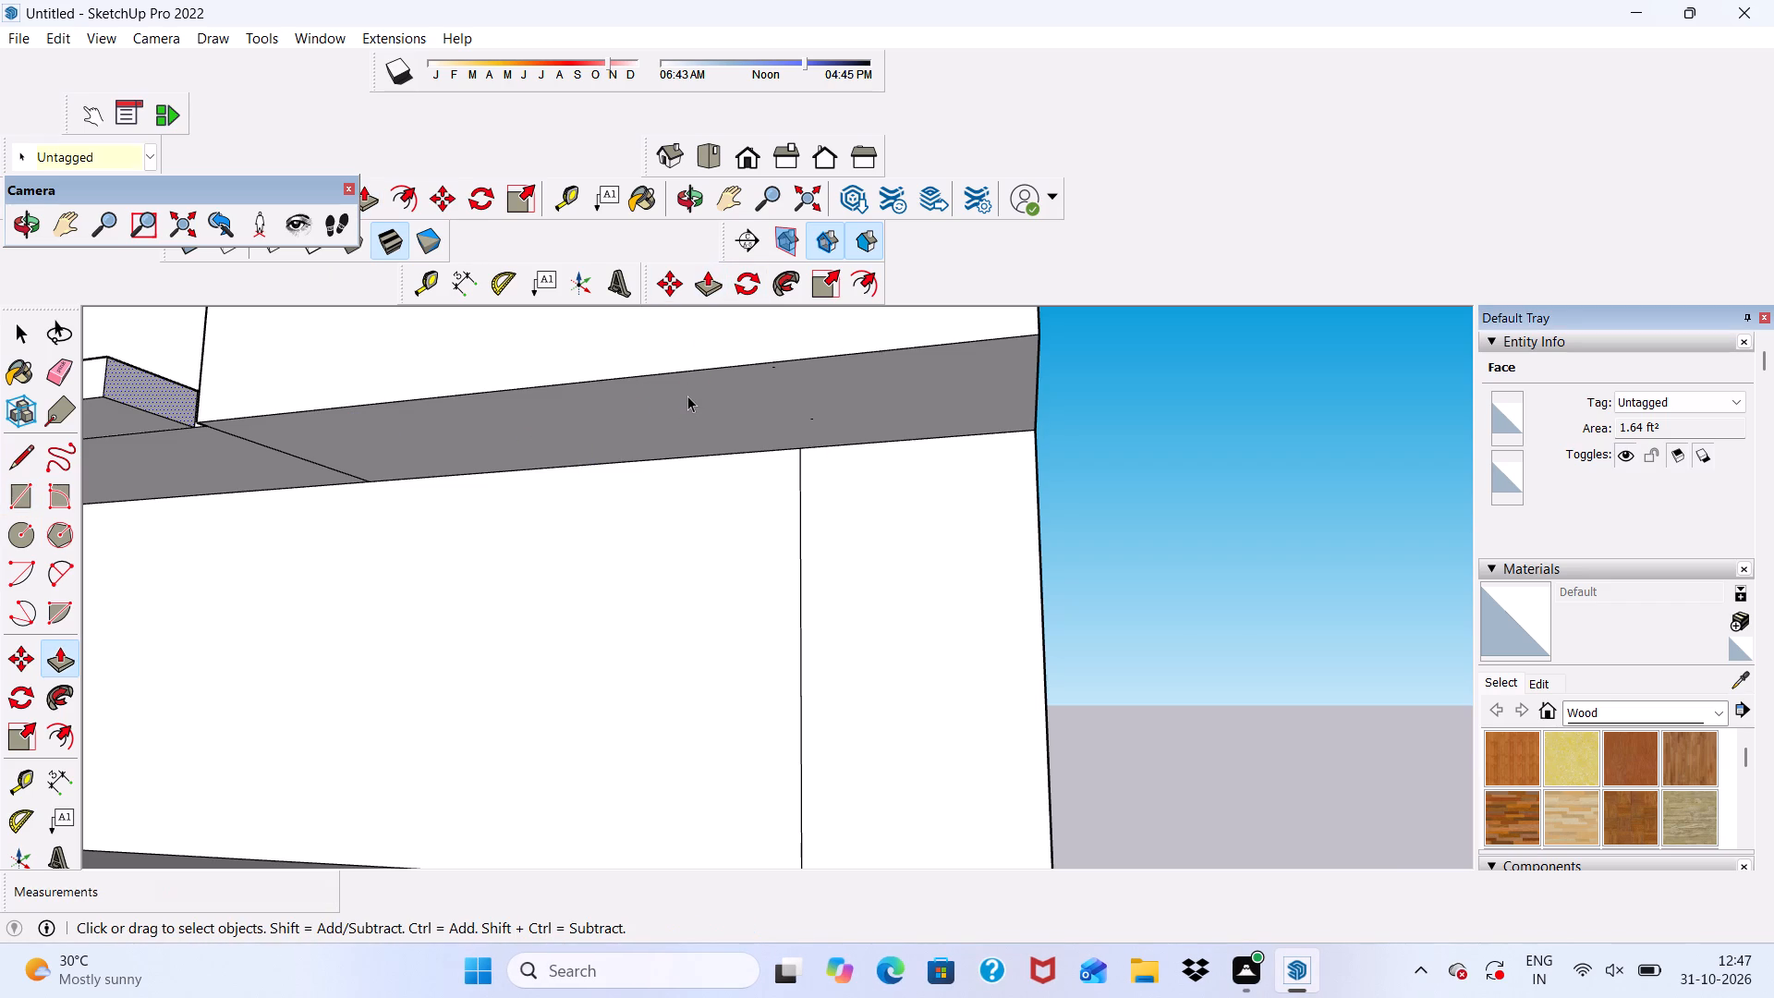
{"action": "left_click", "coordinate": [686, 441]}
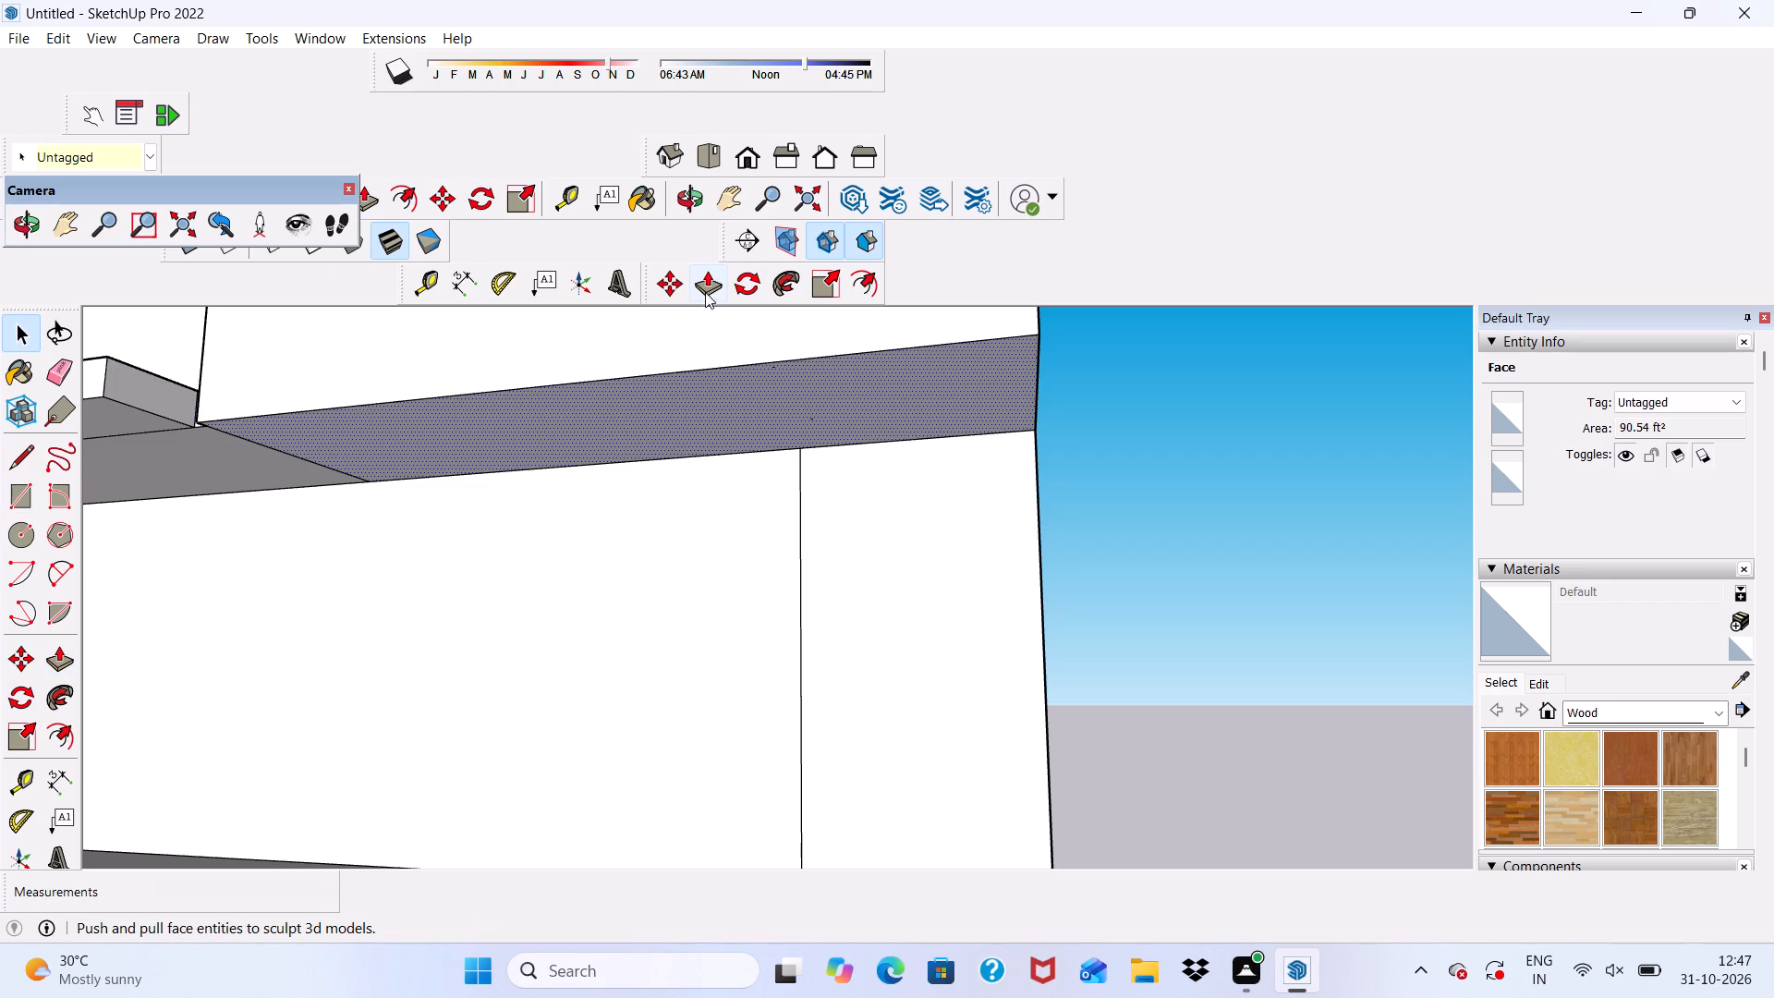
{"action": "left_click", "coordinate": [708, 283]}
{"action": "left_click", "coordinate": [747, 419]}
{"action": "scroll", "coordinate": [755, 565], "scroll_direction": "down", "scroll_amount": 5}
{"action": "scroll", "coordinate": [733, 465], "scroll_direction": "down", "scroll_amount": 6}
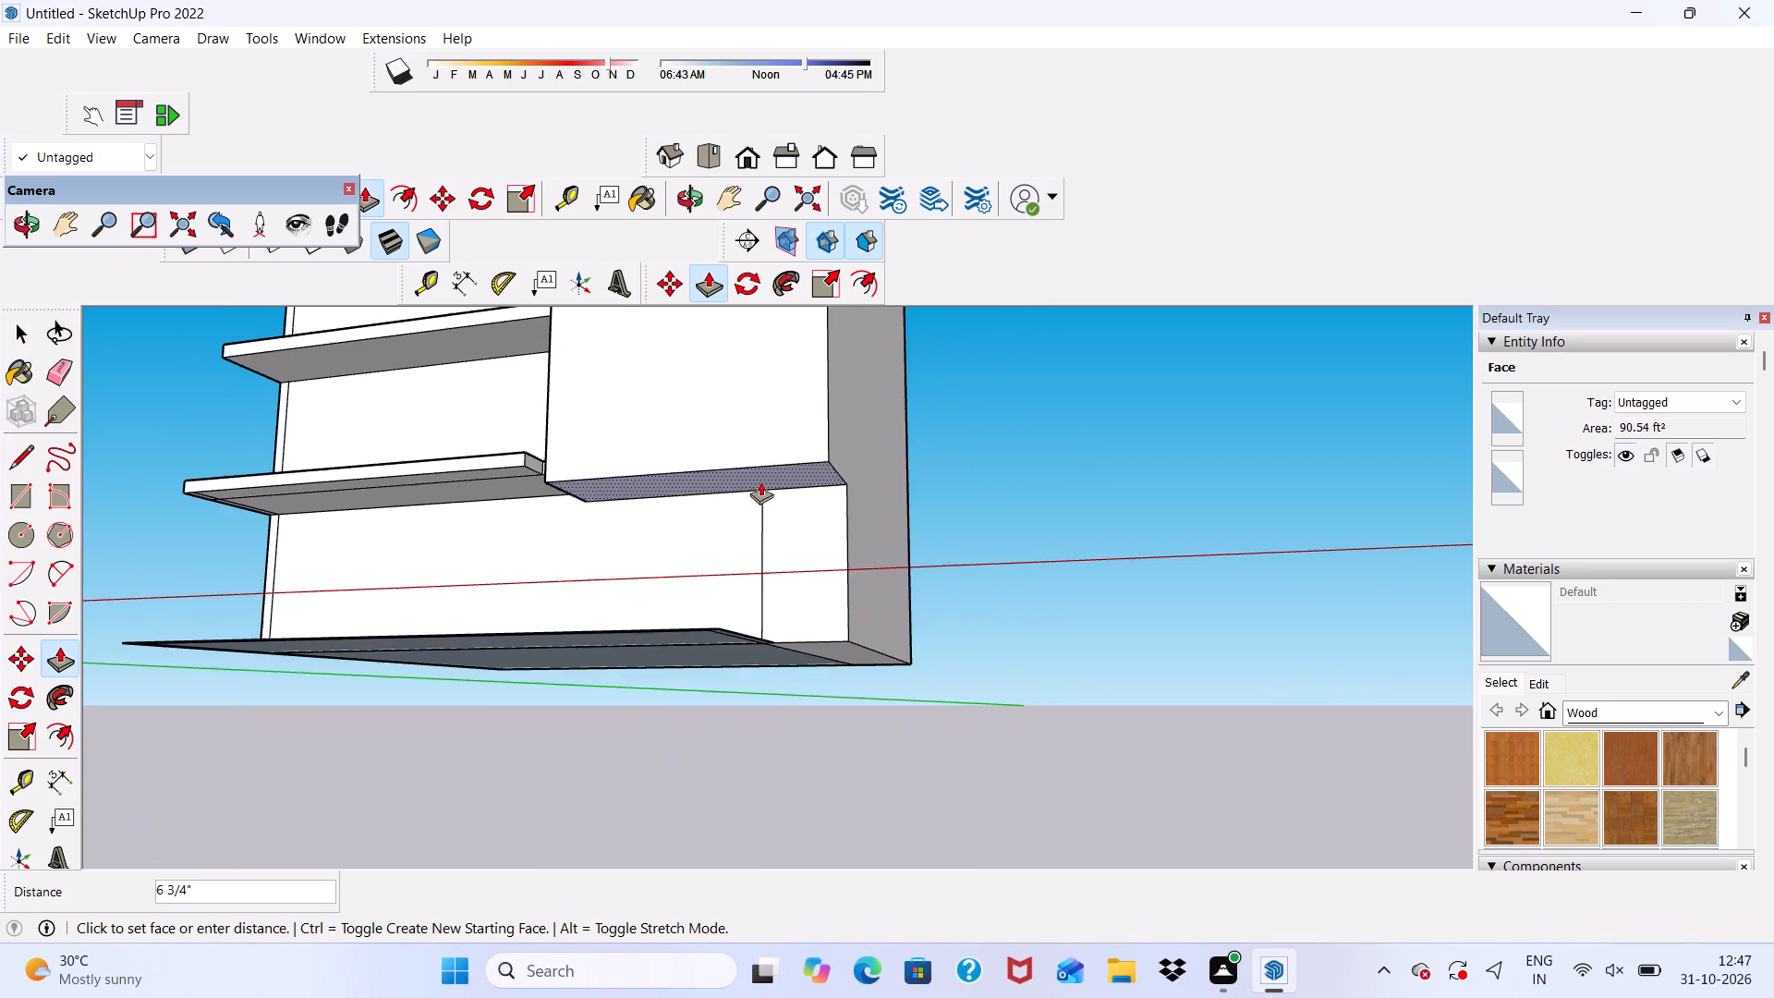
{"action": "scroll", "coordinate": [723, 627], "scroll_direction": "up", "scroll_amount": 4}
{"action": "middle_click_drag", "start_coordinate": [721, 629], "coordinate": [715, 730]}
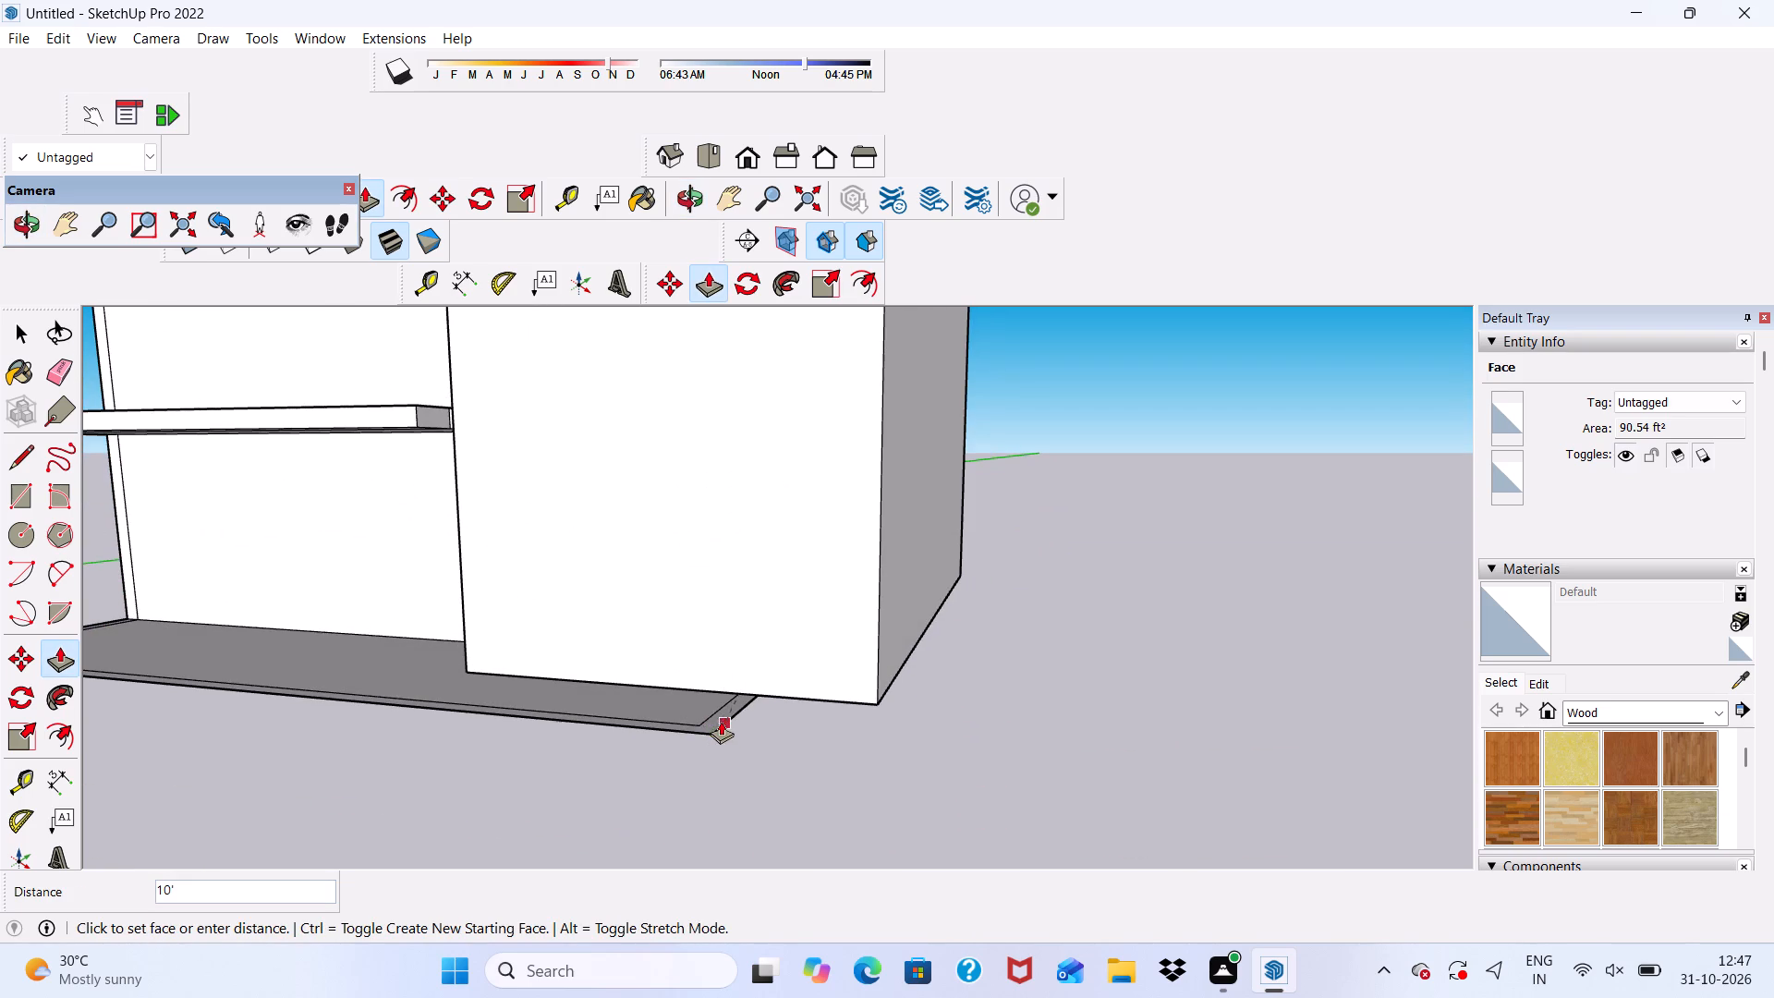
{"action": "left_click", "coordinate": [713, 721]}
Push/Pull the end face of the lowest ledge's extension about 17' 7" across the projecting panel's front to the panel's far edge.
{"action": "scroll", "coordinate": [754, 700], "scroll_direction": "down", "scroll_amount": 2}
{"action": "middle_click_drag", "start_coordinate": [757, 700], "coordinate": [918, 655]}
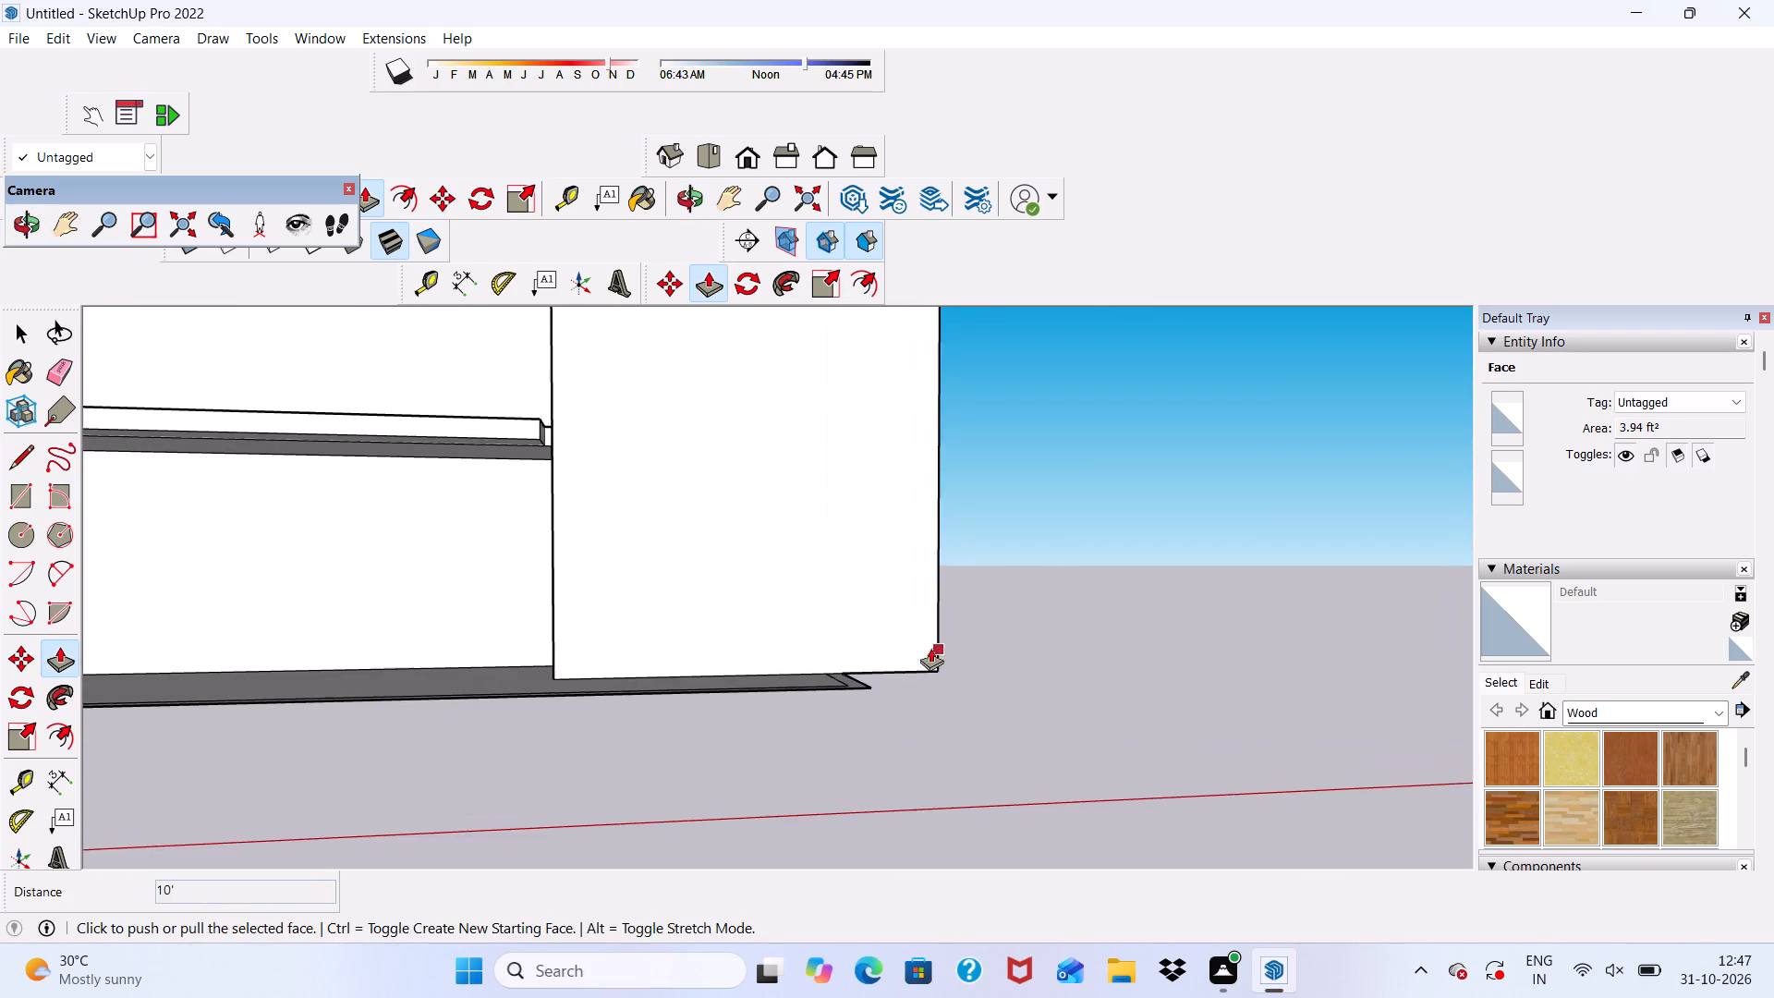
{"action": "scroll", "coordinate": [883, 655], "scroll_direction": "down", "scroll_amount": 5}
{"action": "middle_click_drag", "start_coordinate": [590, 688], "coordinate": [674, 742]}
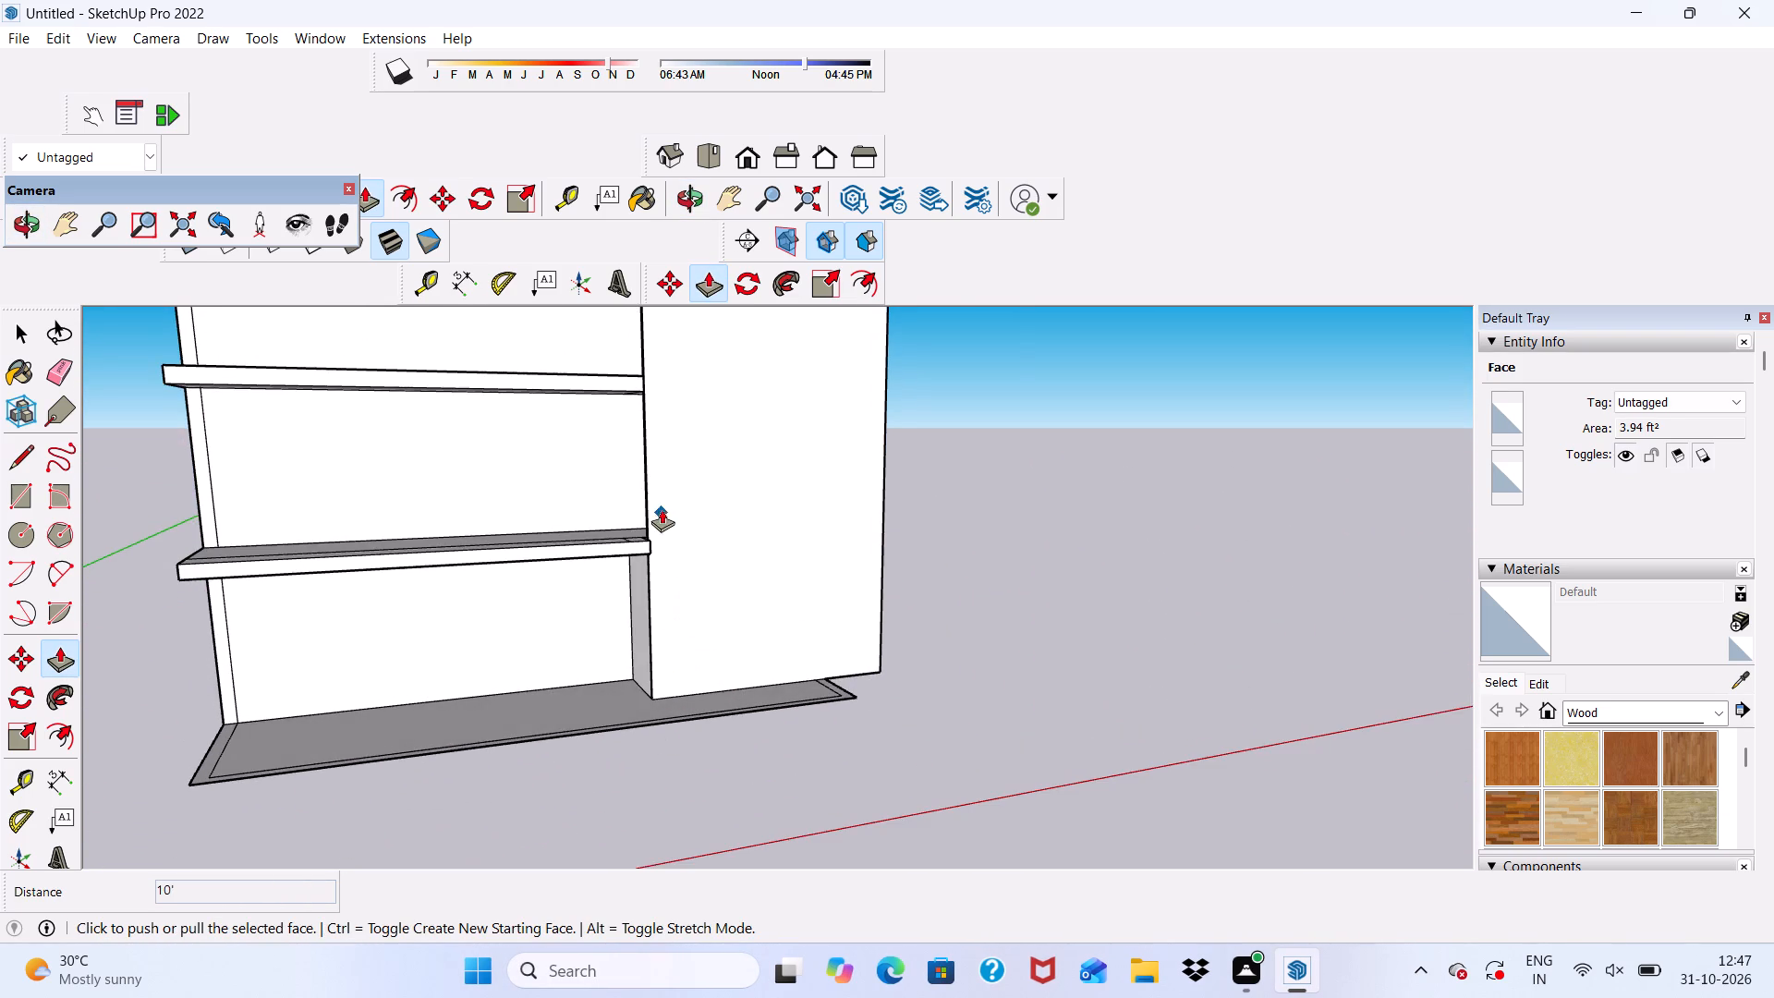
{"action": "scroll", "coordinate": [662, 505], "scroll_direction": "up", "scroll_amount": 5}
{"action": "middle_click_drag", "start_coordinate": [659, 570], "coordinate": [468, 538]}
{"action": "scroll", "coordinate": [620, 529], "scroll_direction": "up", "scroll_amount": 14}
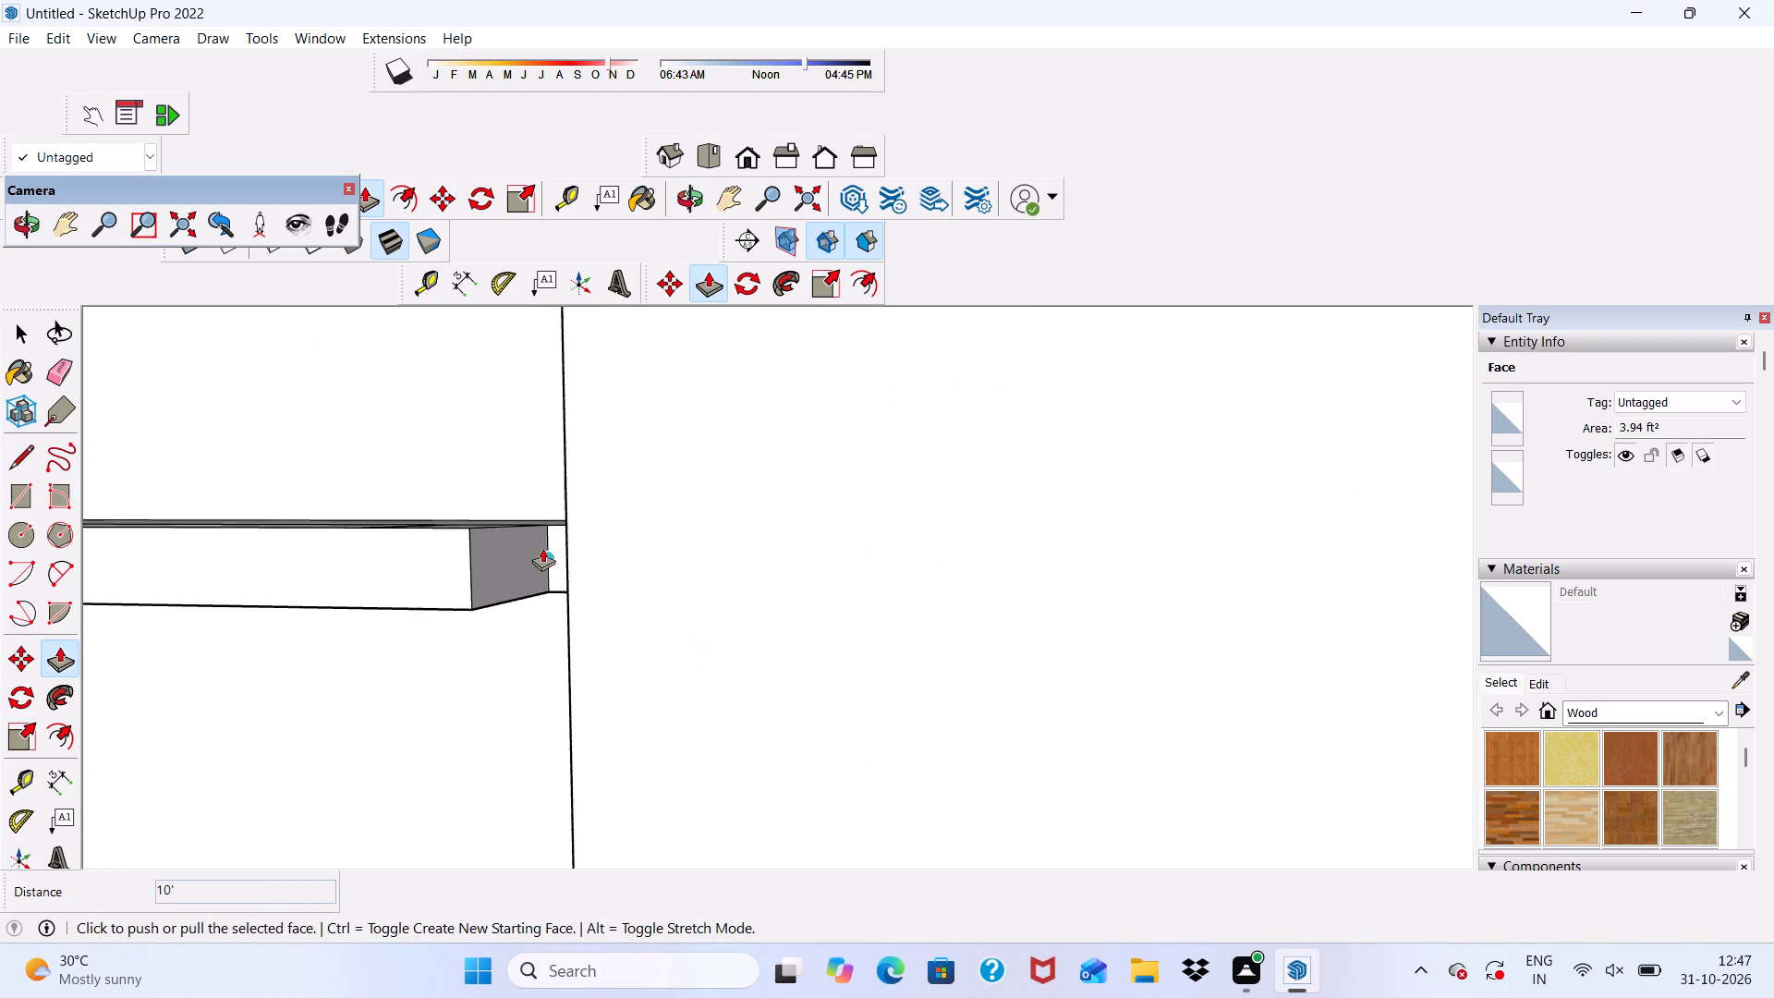
{"action": "scroll", "coordinate": [542, 548], "scroll_direction": "up", "scroll_amount": 2}
{"action": "middle_click_drag", "start_coordinate": [556, 543], "coordinate": [637, 574]}
{"action": "scroll", "coordinate": [635, 578], "scroll_direction": "up", "scroll_amount": 4}
{"action": "left_click", "coordinate": [460, 558]}
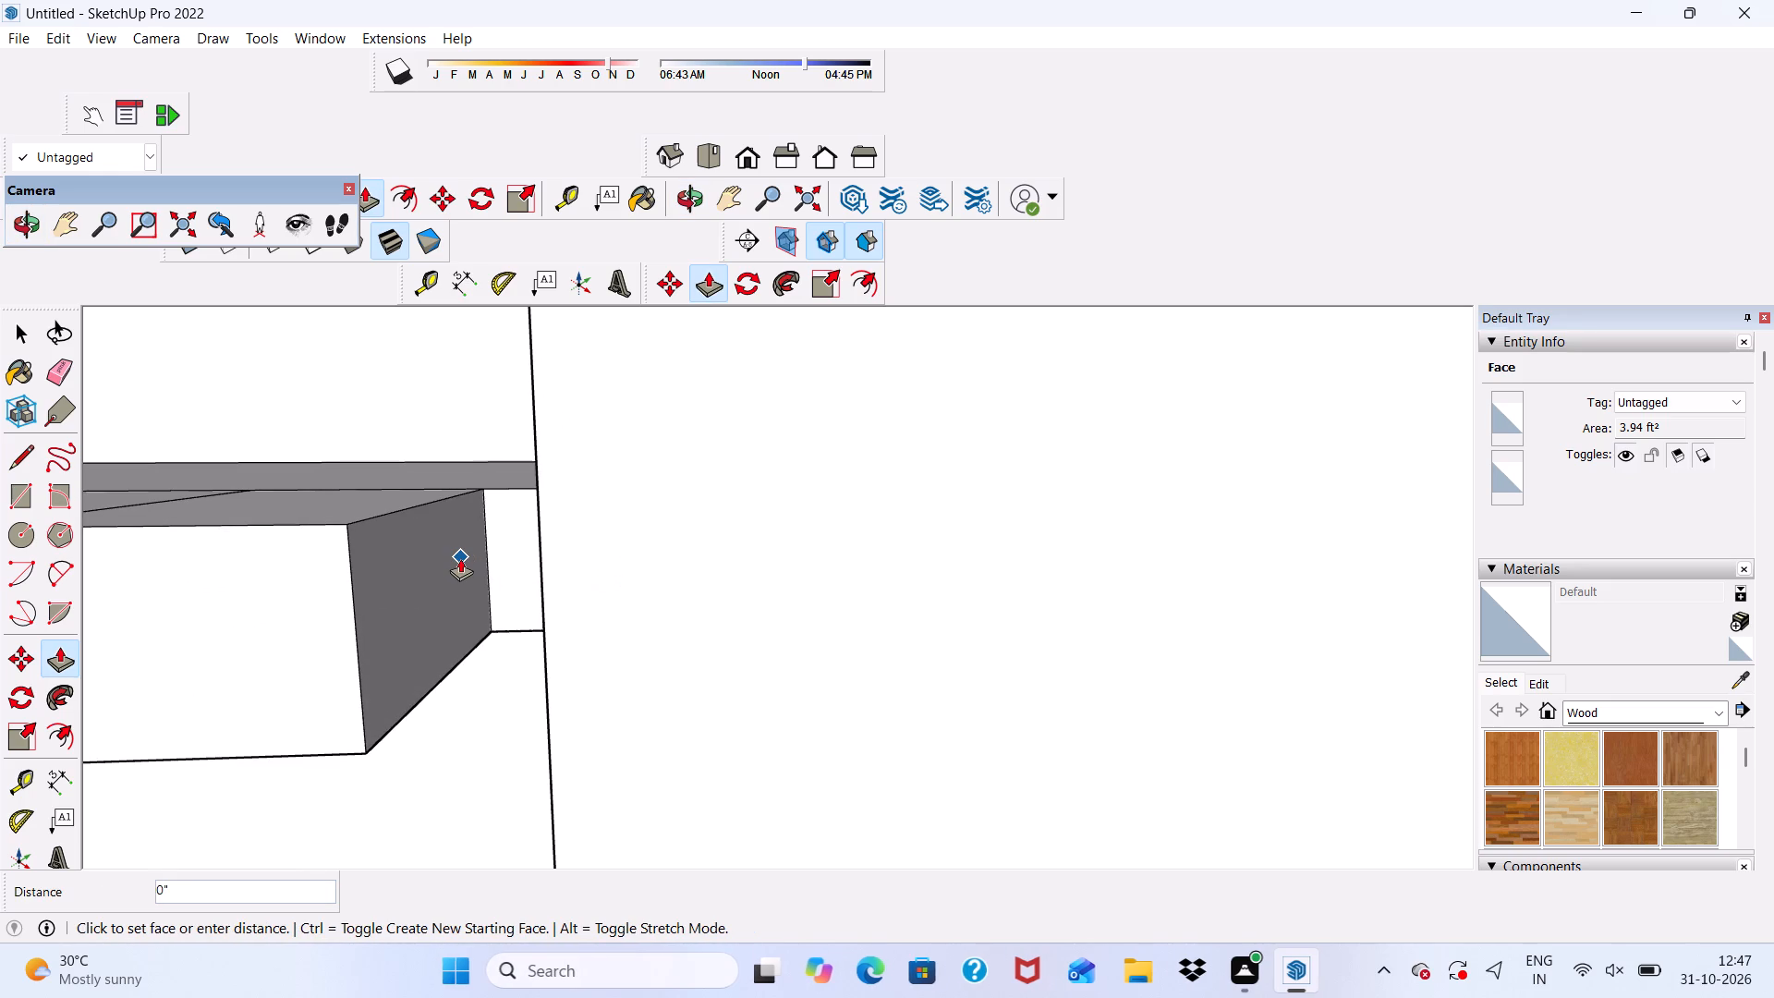
{"action": "key", "text": "space"}
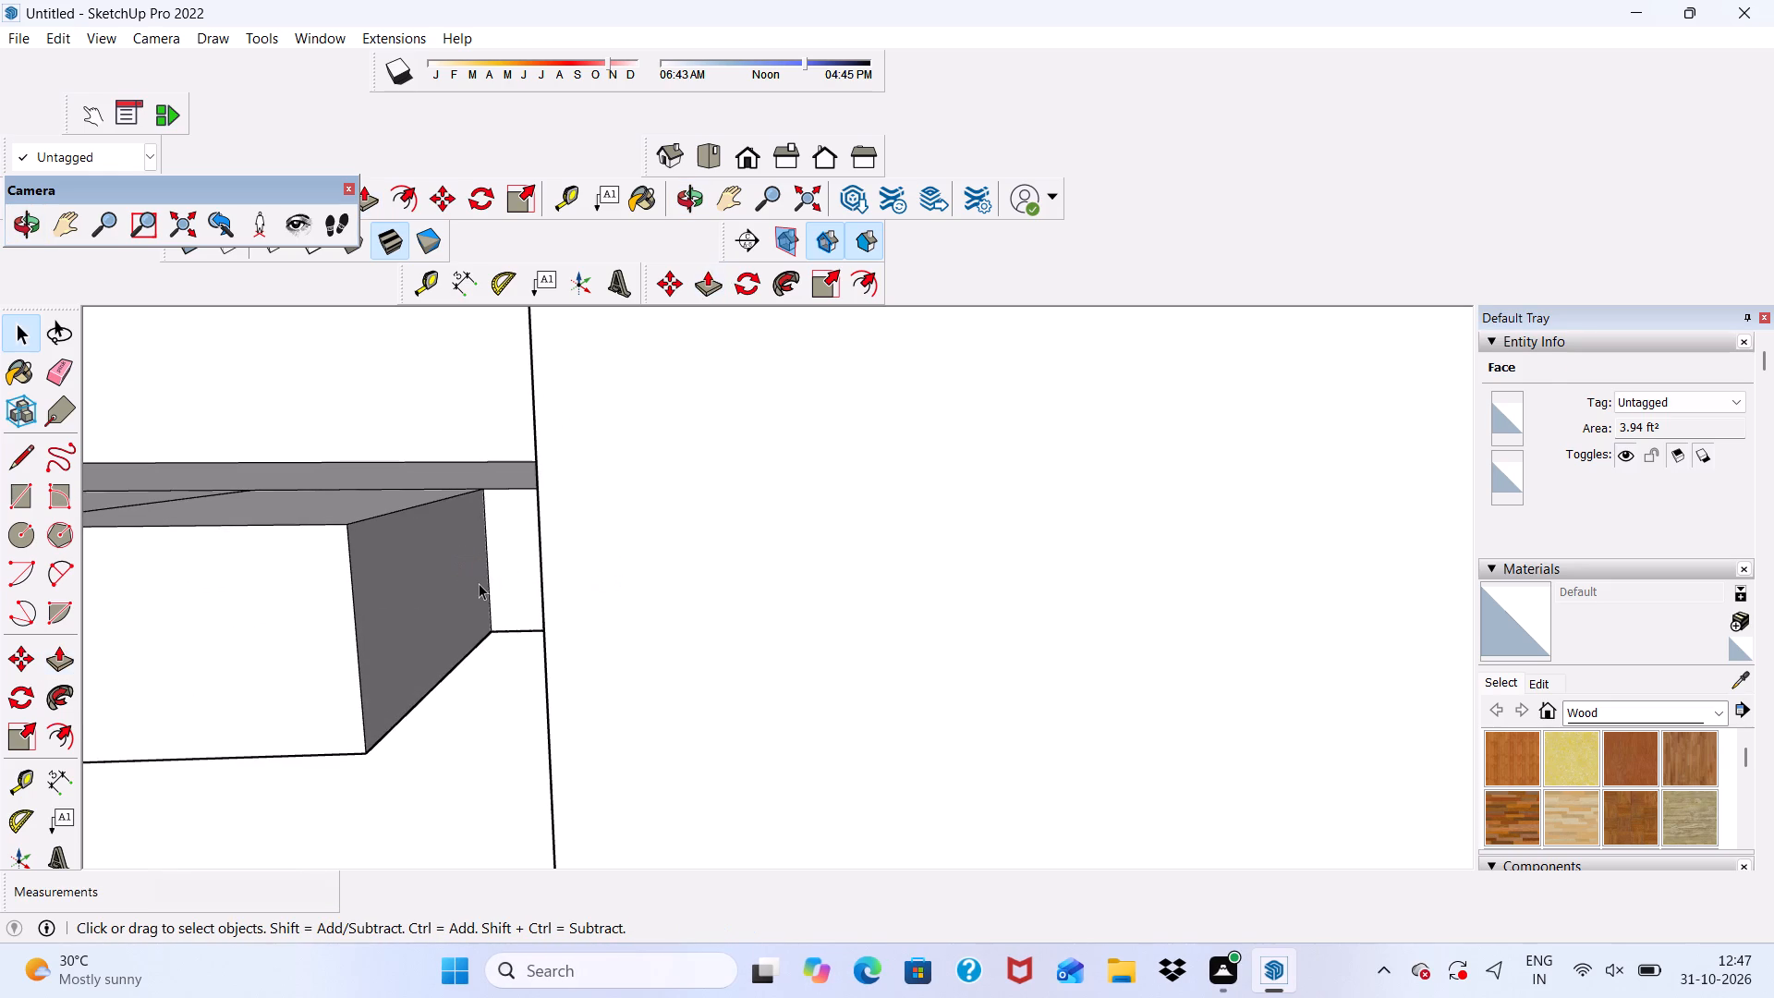
{"action": "left_click", "coordinate": [443, 628]}
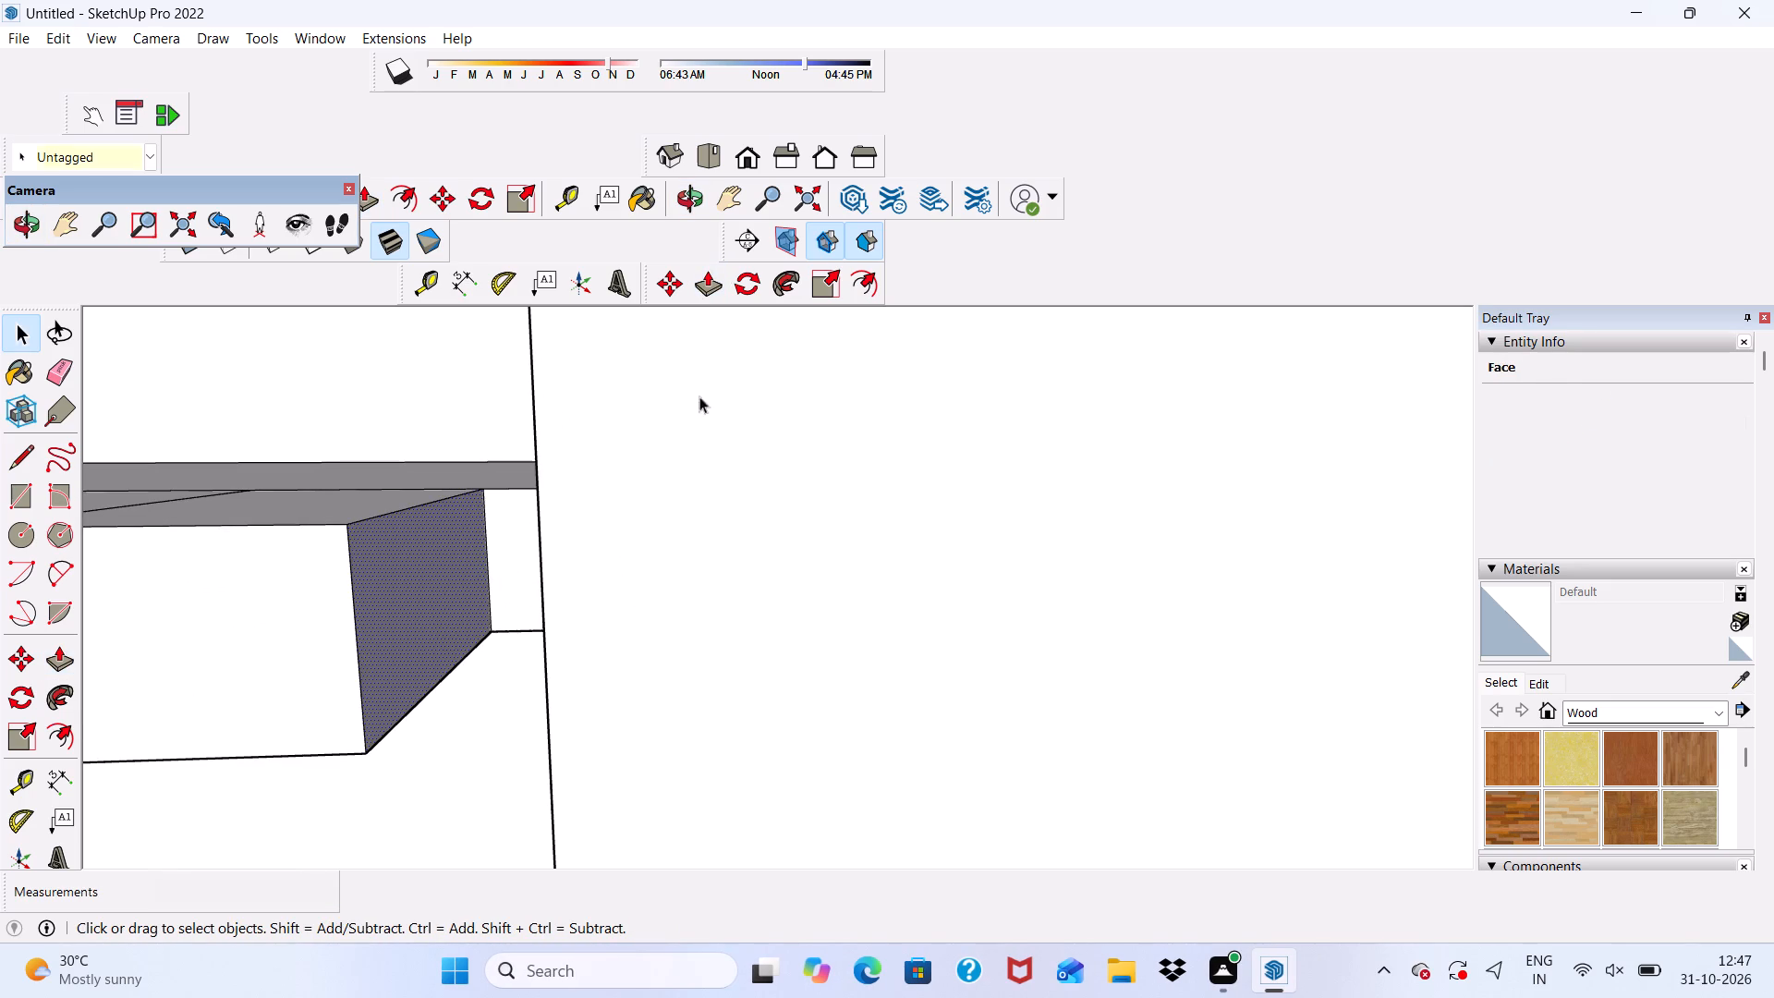
{"action": "left_click", "coordinate": [725, 283]}
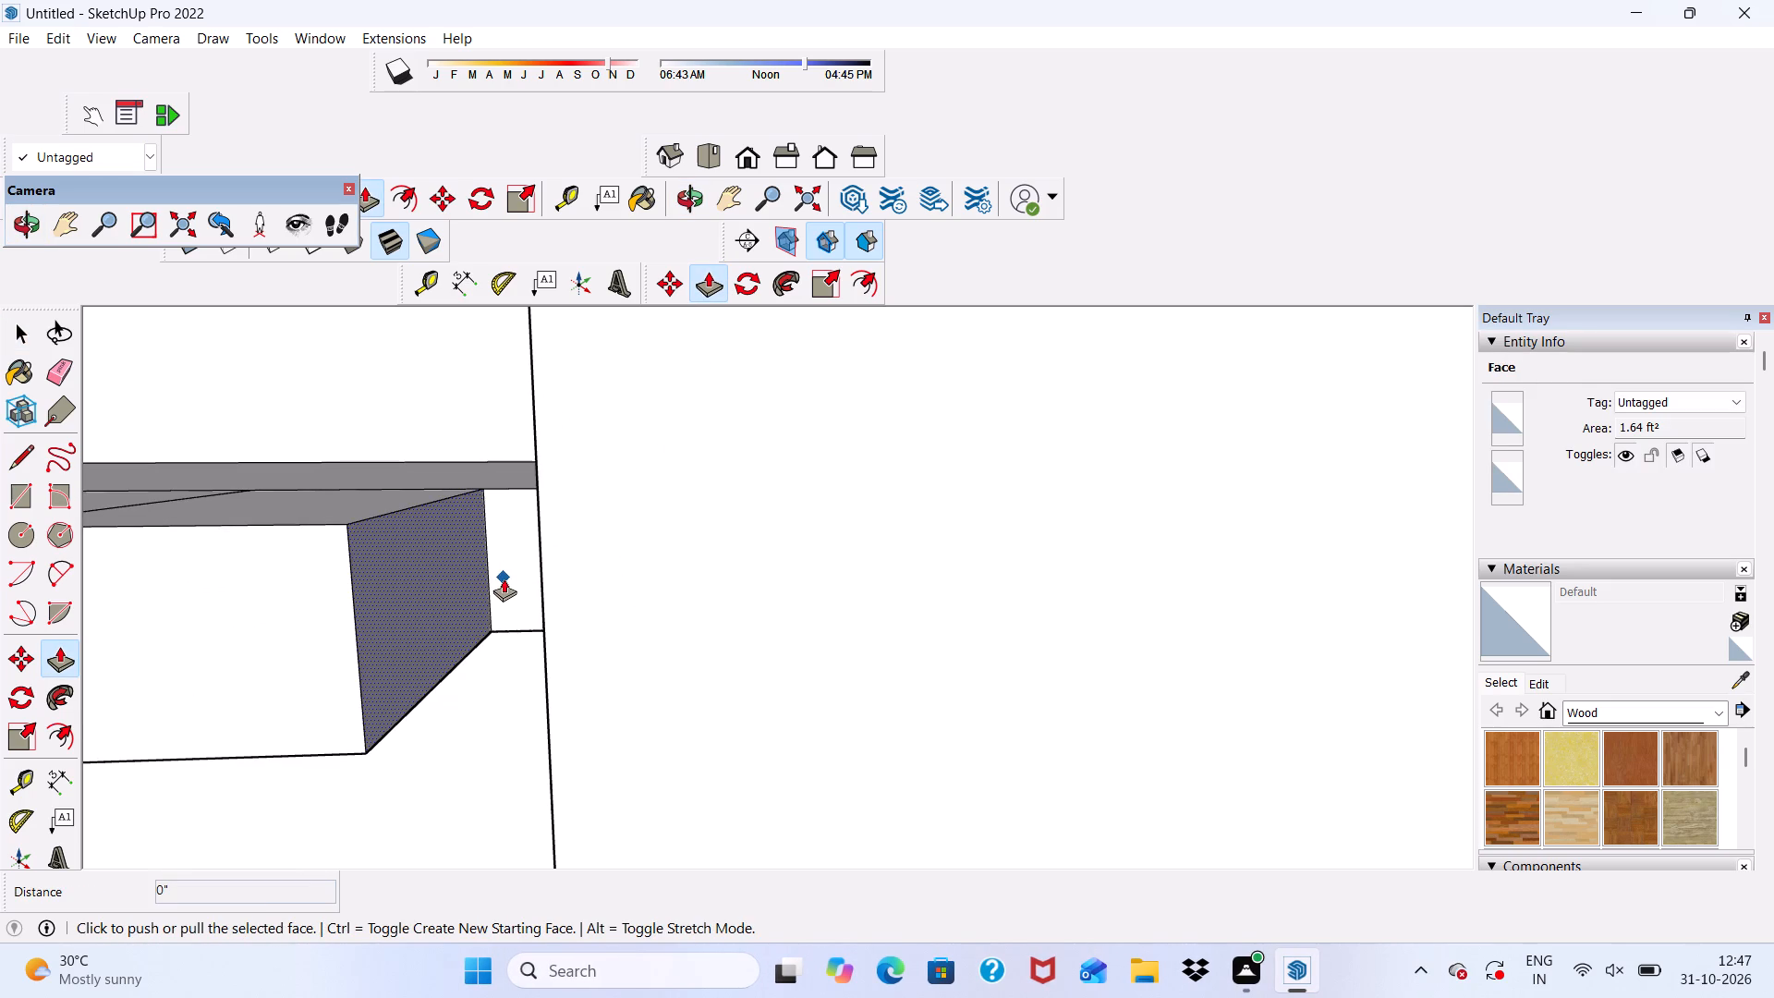
{"action": "left_click", "coordinate": [408, 582]}
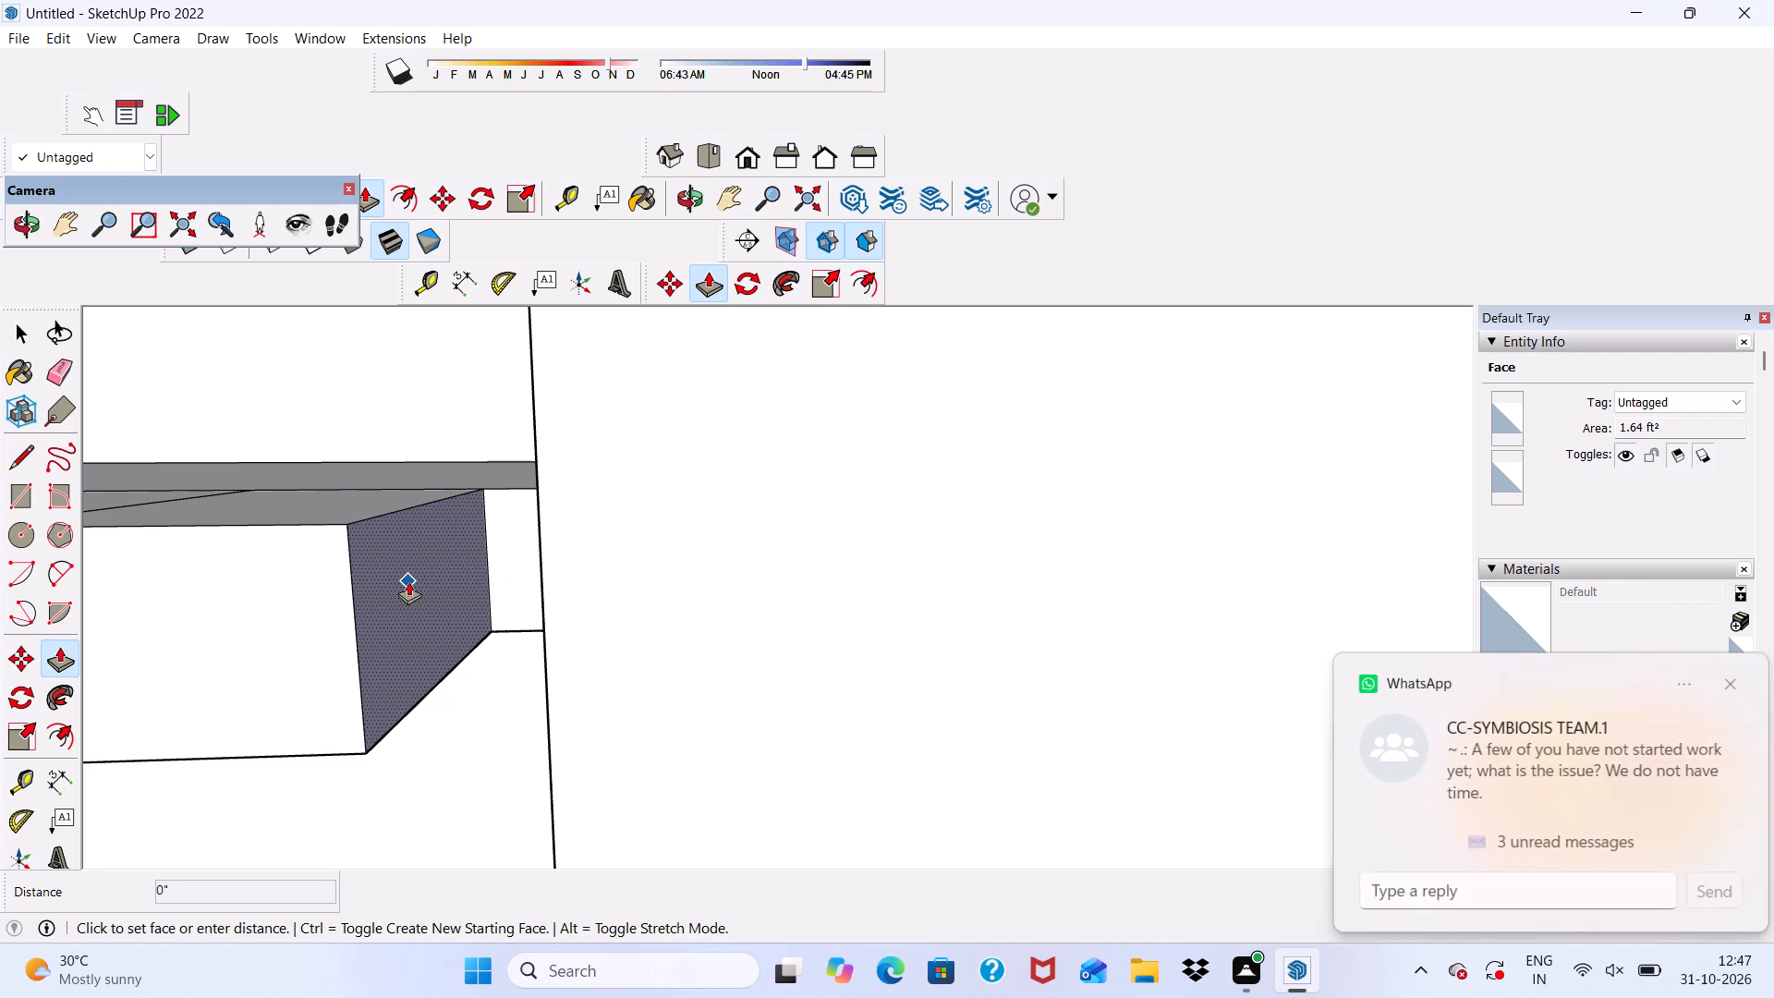
{"action": "scroll", "coordinate": [531, 566], "scroll_direction": "down", "scroll_amount": 7}
{"action": "scroll", "coordinate": [420, 503], "scroll_direction": "down", "scroll_amount": 7}
{"action": "scroll", "coordinate": [536, 493], "scroll_direction": "down", "scroll_amount": 5}
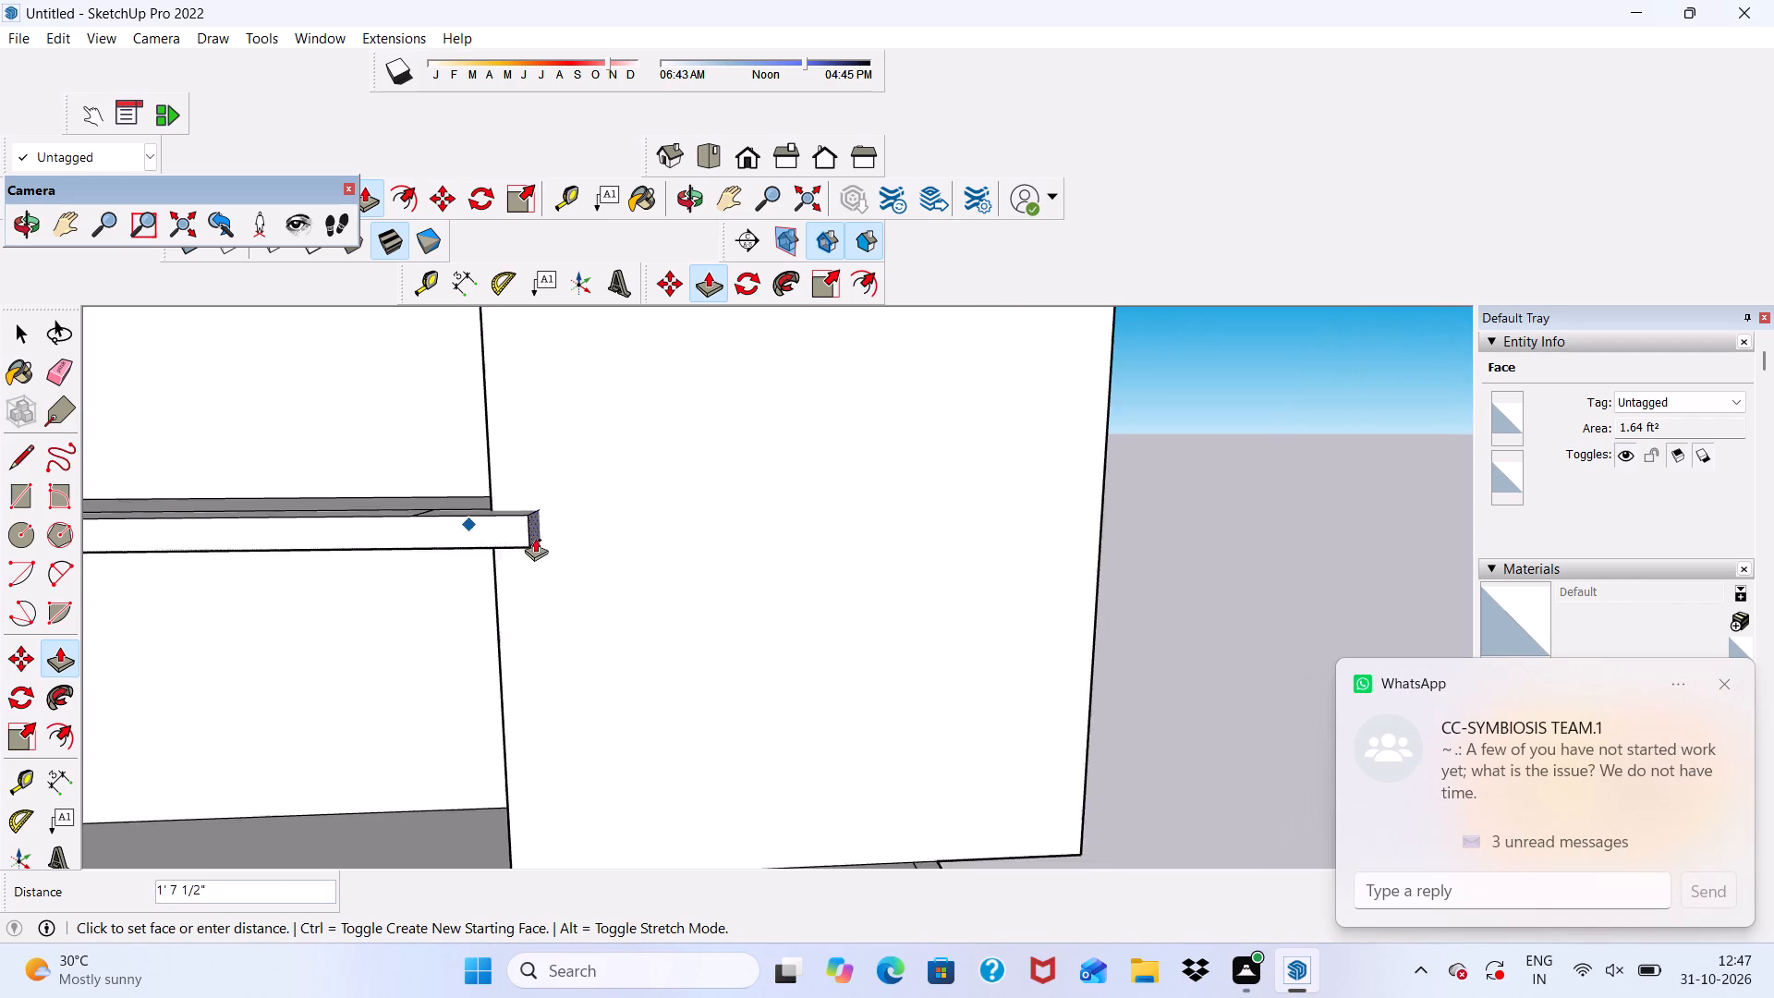
{"action": "scroll", "coordinate": [535, 538], "scroll_direction": "down", "scroll_amount": 2}
{"action": "scroll", "coordinate": [719, 582], "scroll_direction": "up", "scroll_amount": 1}
{"action": "scroll", "coordinate": [980, 394], "scroll_direction": "up", "scroll_amount": 3}
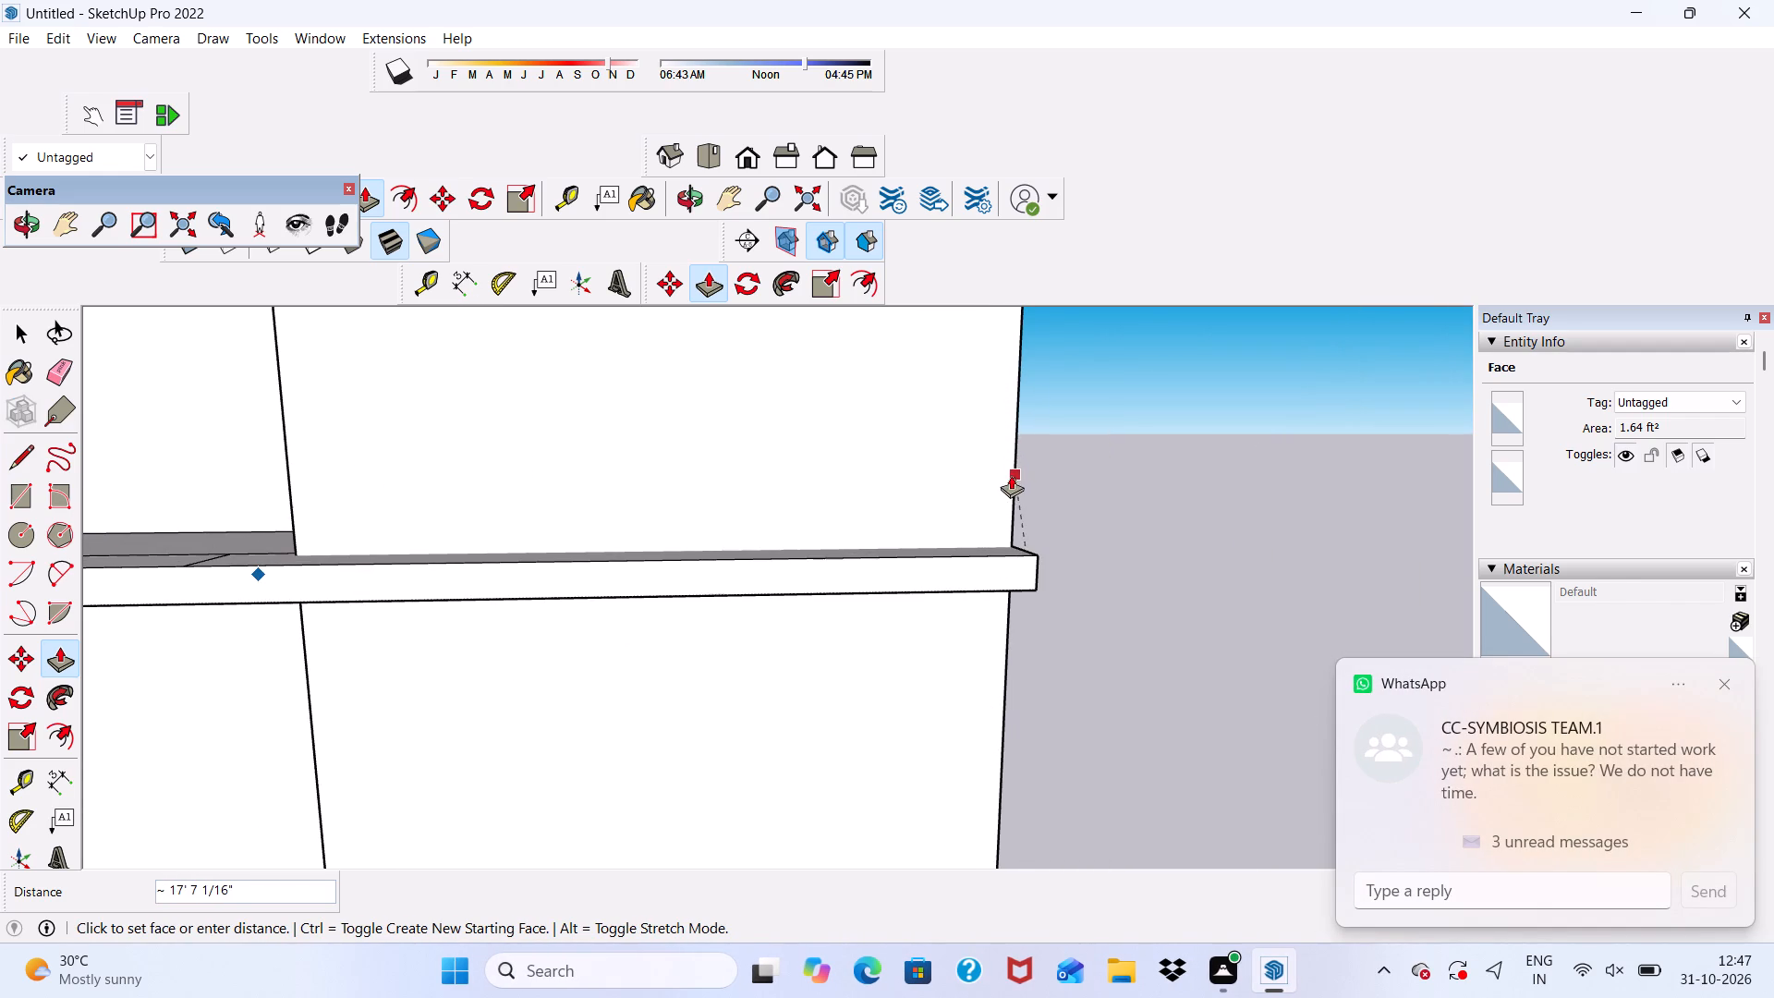
{"action": "left_click", "coordinate": [1011, 475]}
{"action": "scroll", "coordinate": [878, 467], "scroll_direction": "down", "scroll_amount": 6}
{"action": "middle_click_drag", "start_coordinate": [834, 542], "coordinate": [886, 603]}
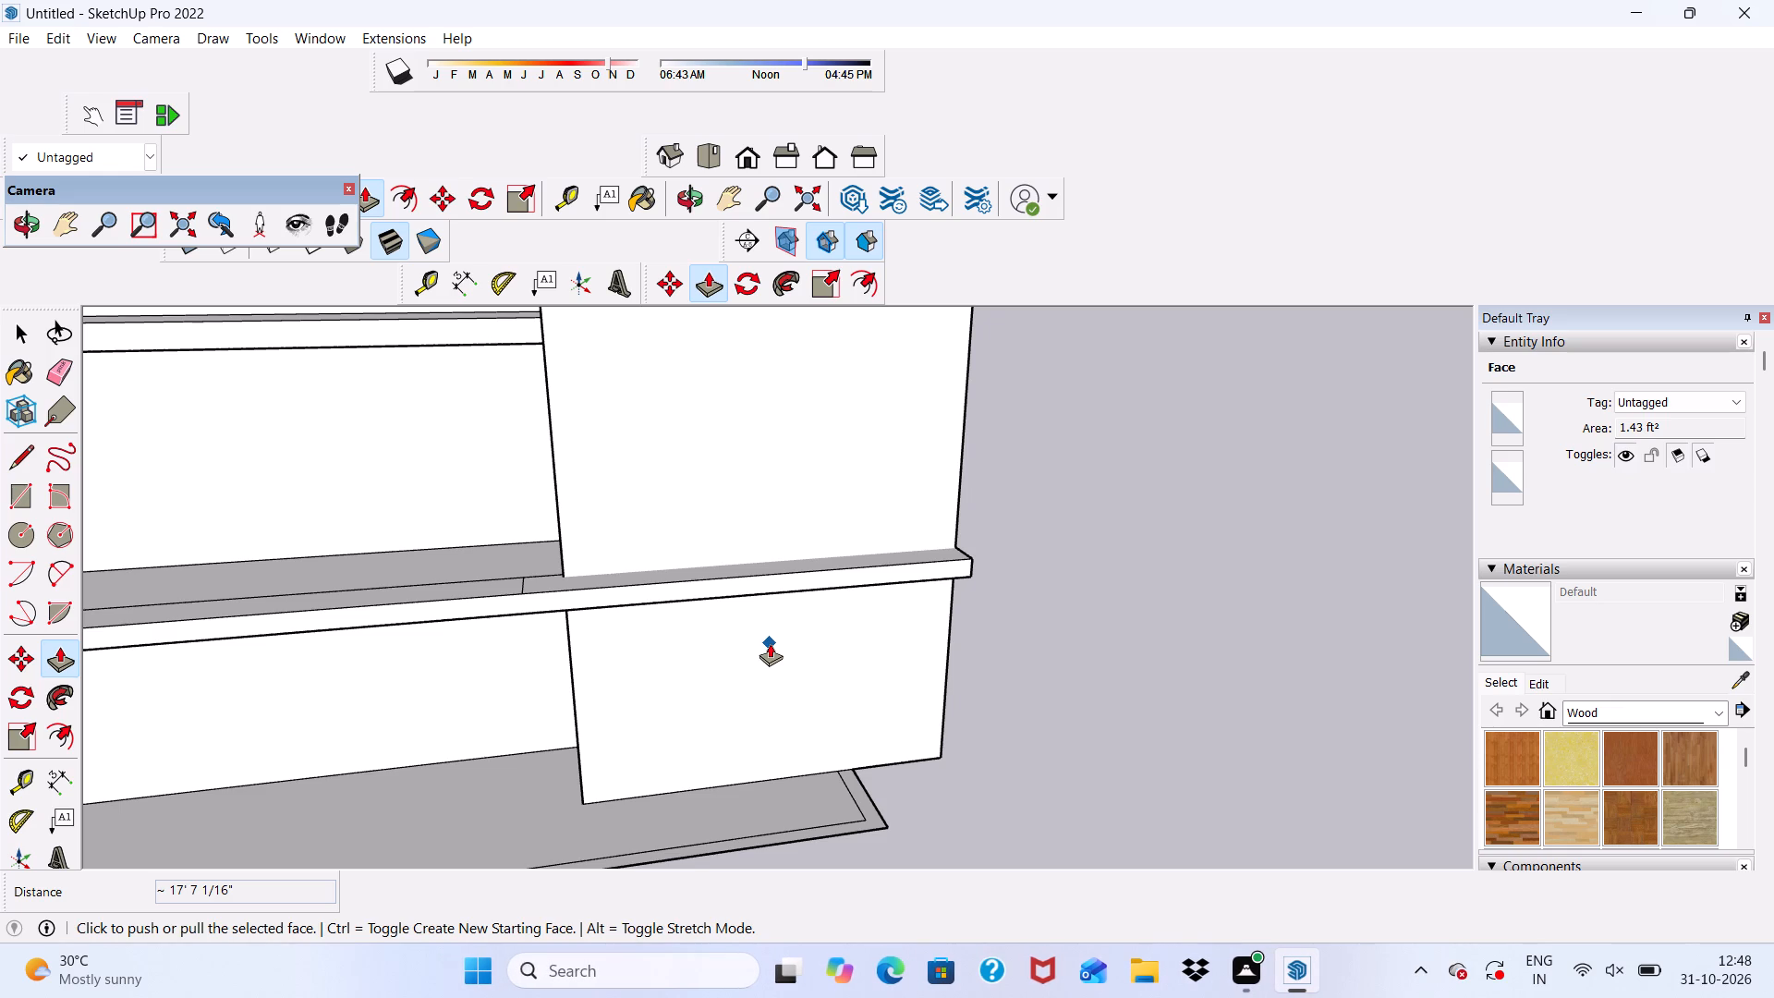
Erase the seam line across the top of the lowest ledge where its extension meets the earlier section.
{"action": "scroll", "coordinate": [772, 571], "scroll_direction": "down", "scroll_amount": 4}
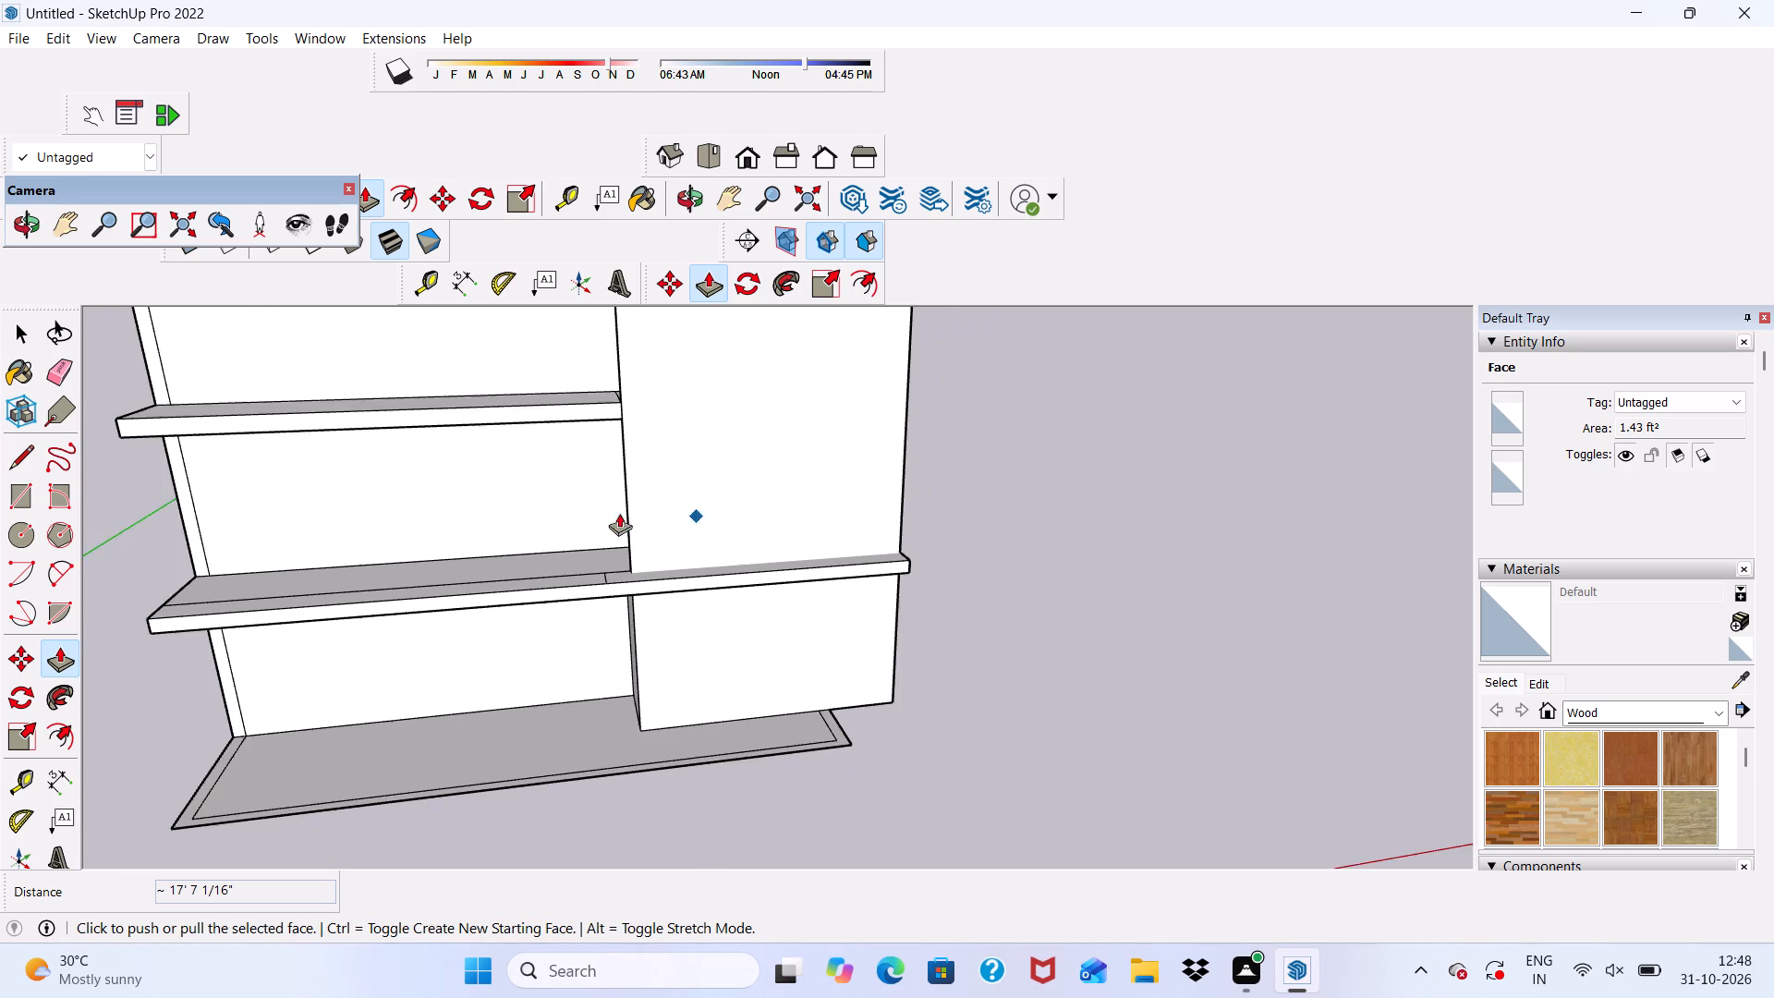
{"action": "middle_click_drag", "start_coordinate": [581, 528], "coordinate": [533, 726]}
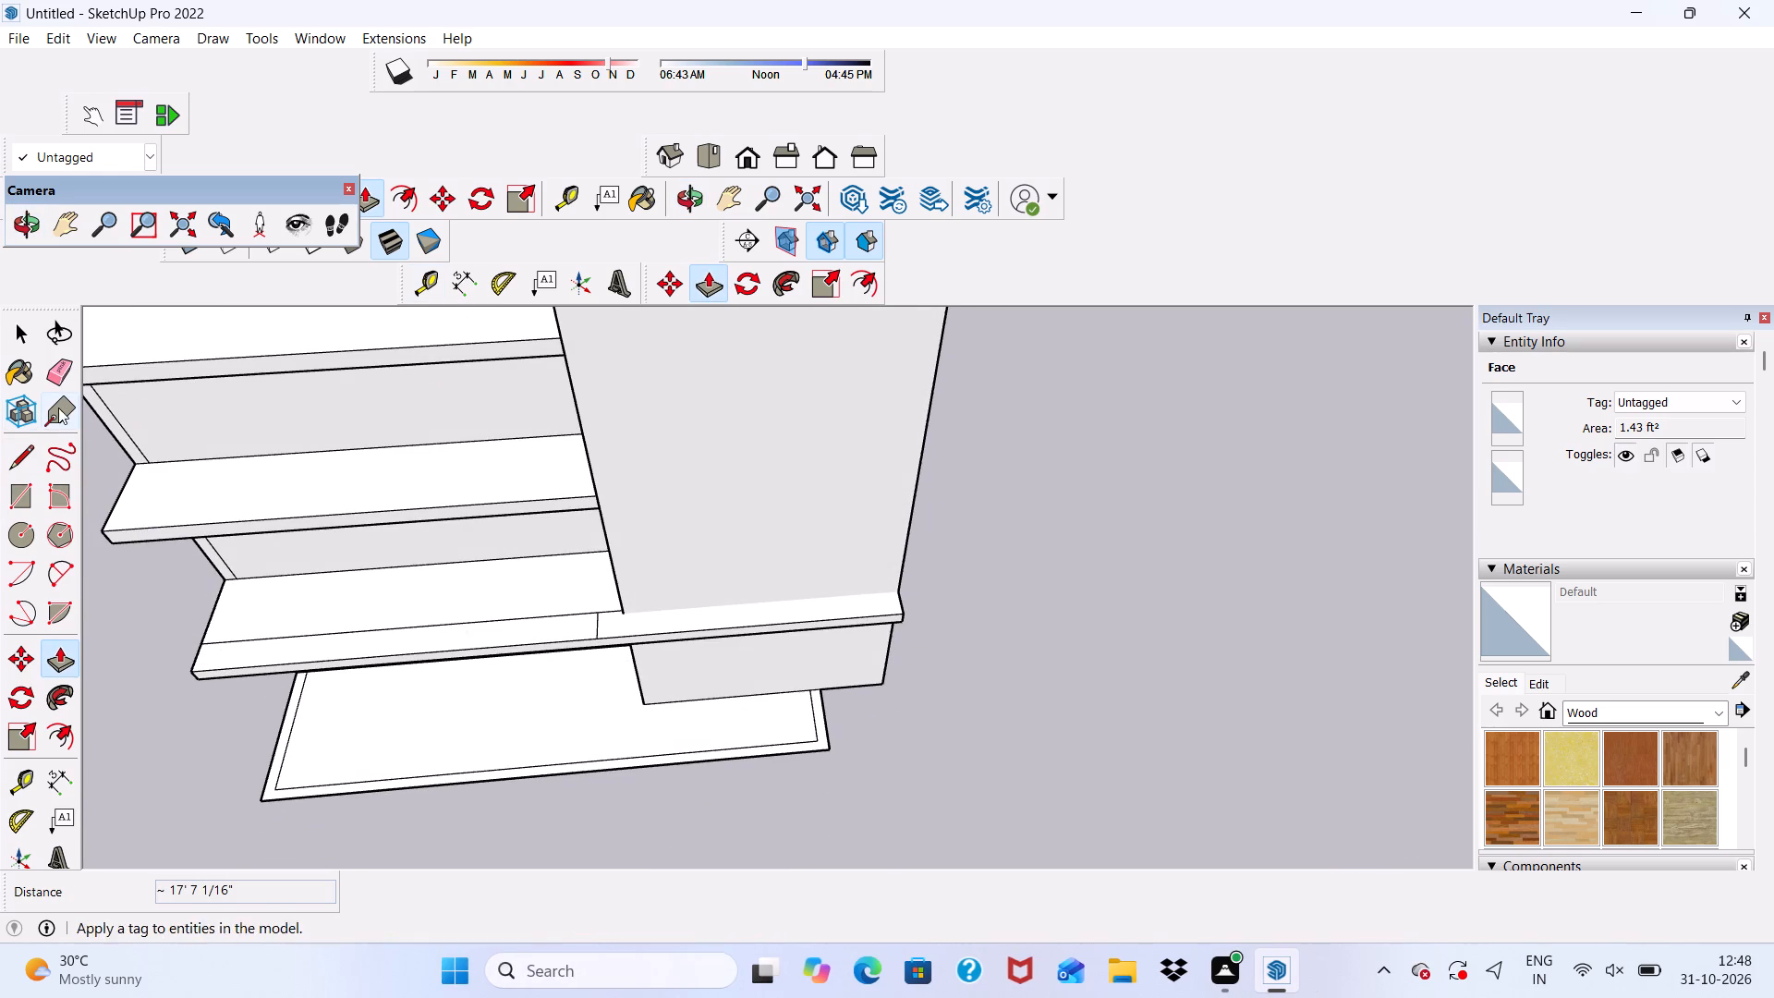
{"action": "left_click", "coordinate": [69, 371]}
{"action": "scroll", "coordinate": [691, 689], "scroll_direction": "up", "scroll_amount": 10}
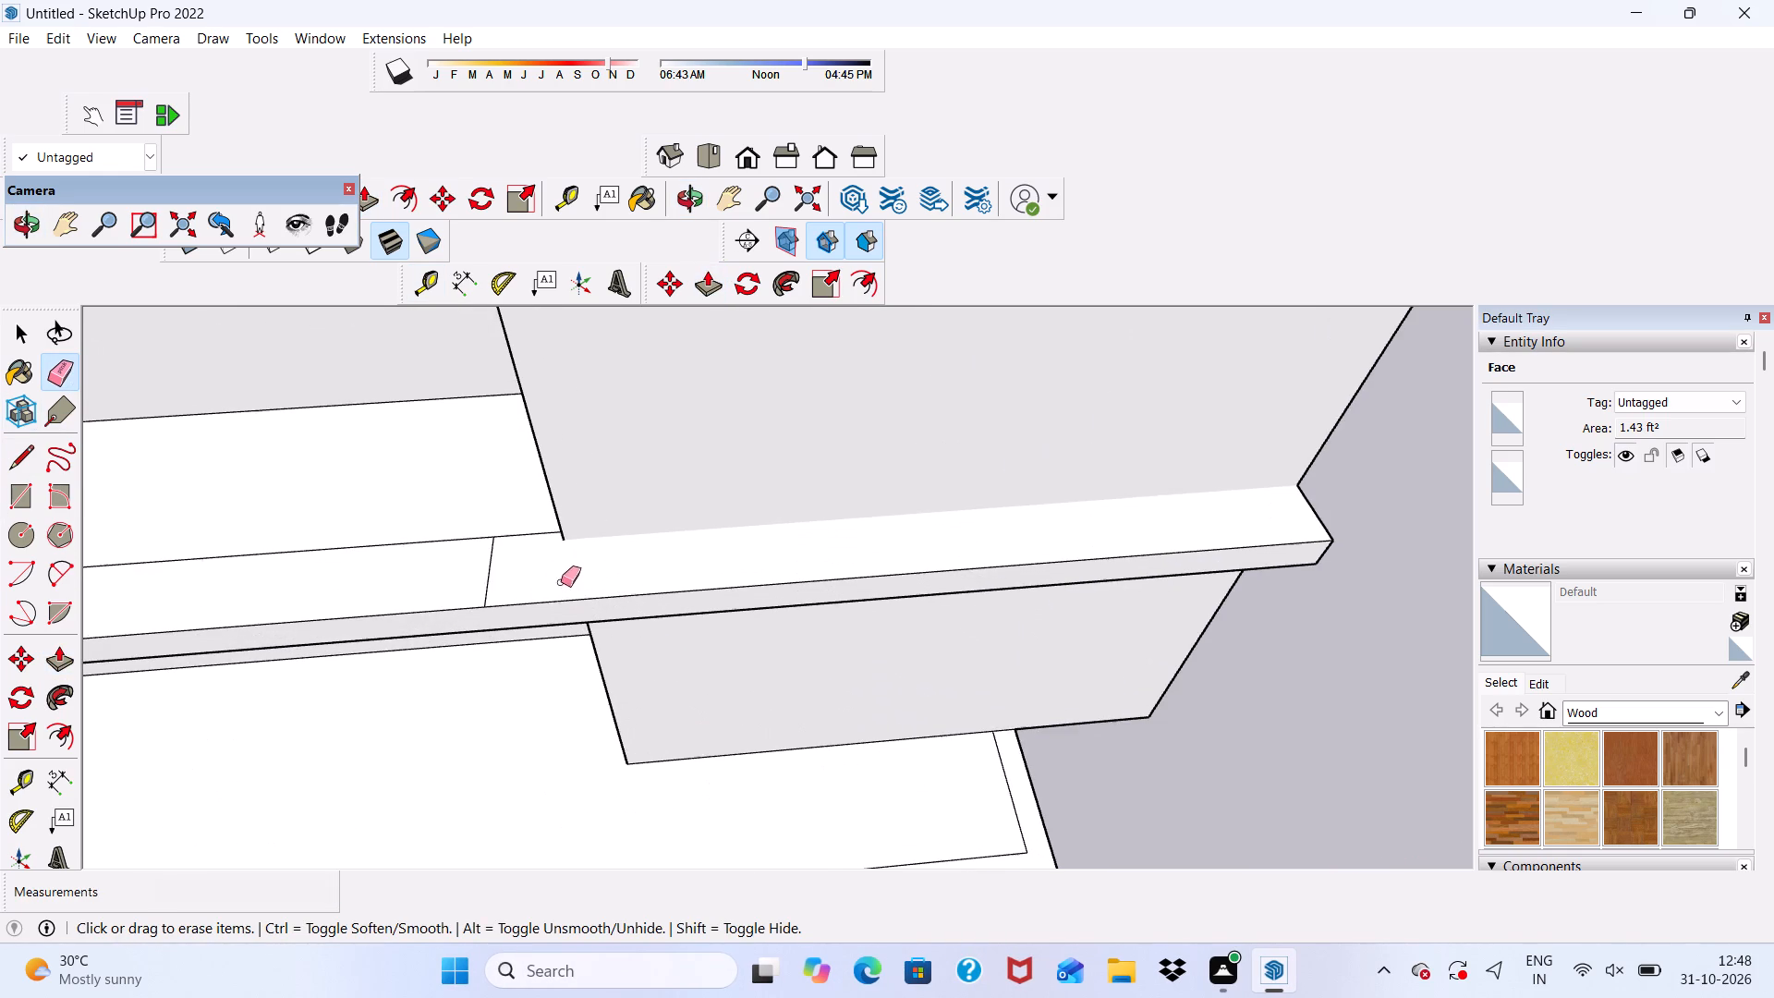
{"action": "left_click_drag", "start_coordinate": [488, 575], "coordinate": [477, 575]}
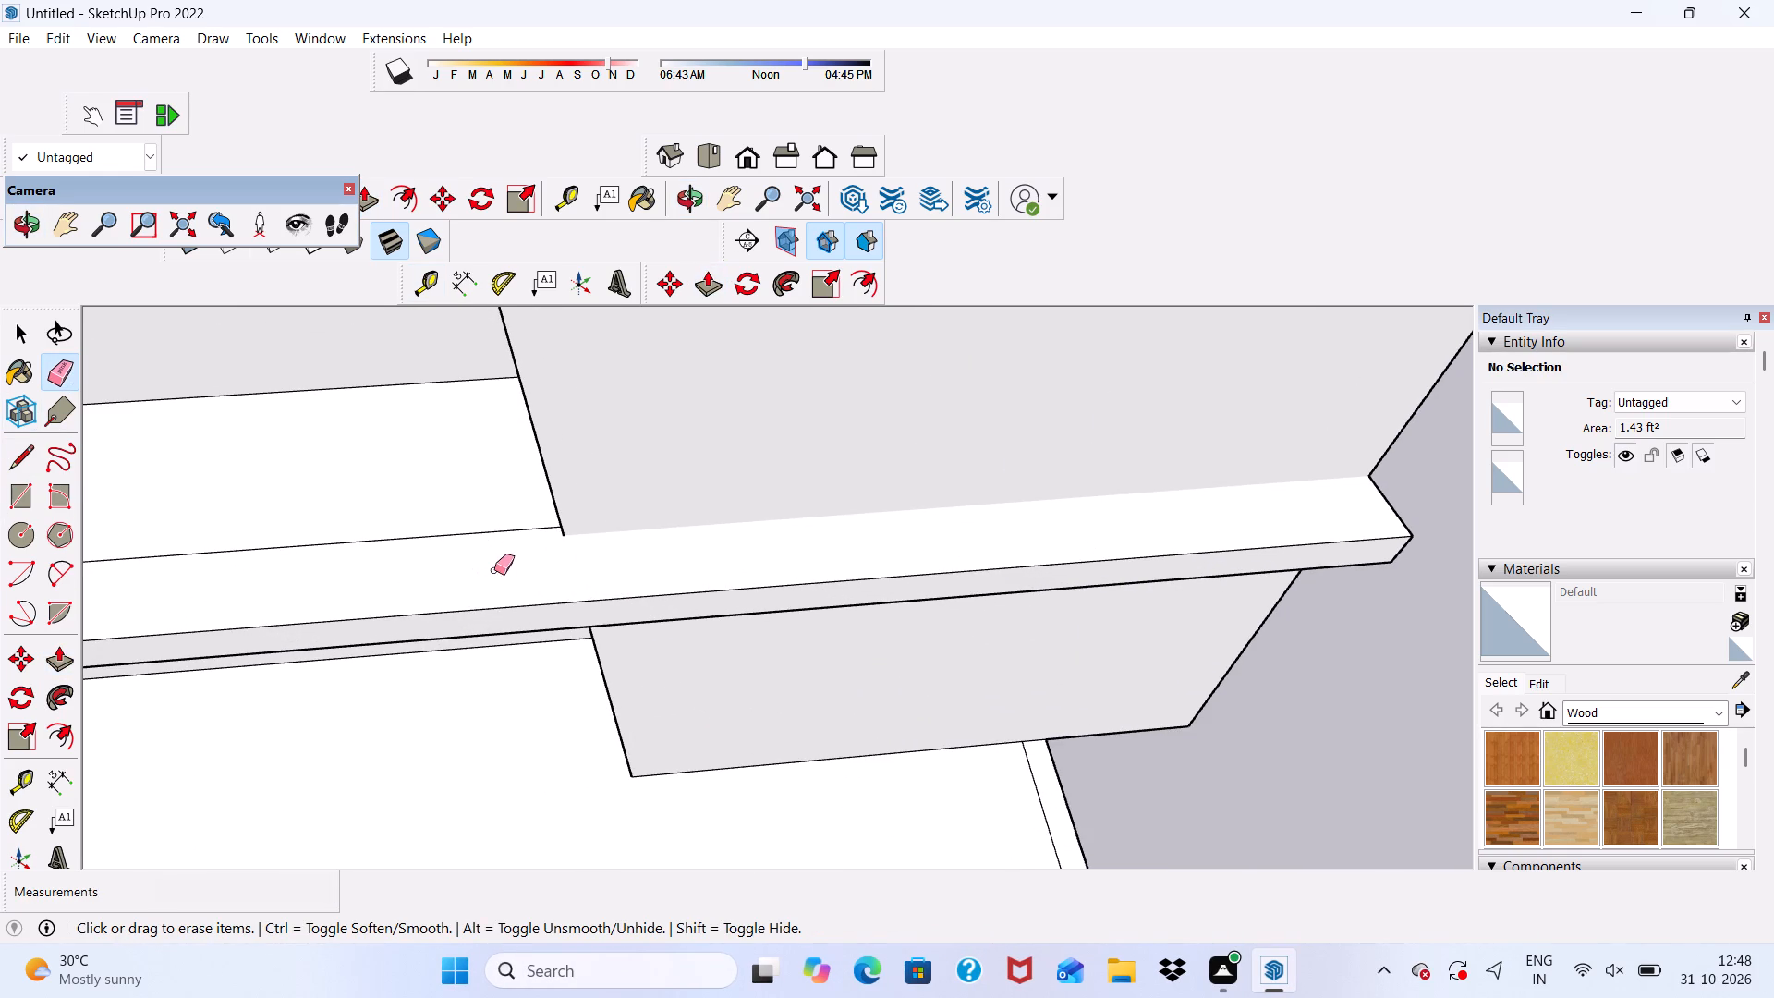
Push/Pull the projecting panel's outer side face outward about 8 13/16" past the end of the lowest ledge.
{"action": "scroll", "coordinate": [494, 570], "scroll_direction": "down", "scroll_amount": 6}
{"action": "middle_click_drag", "start_coordinate": [617, 596], "coordinate": [492, 528]}
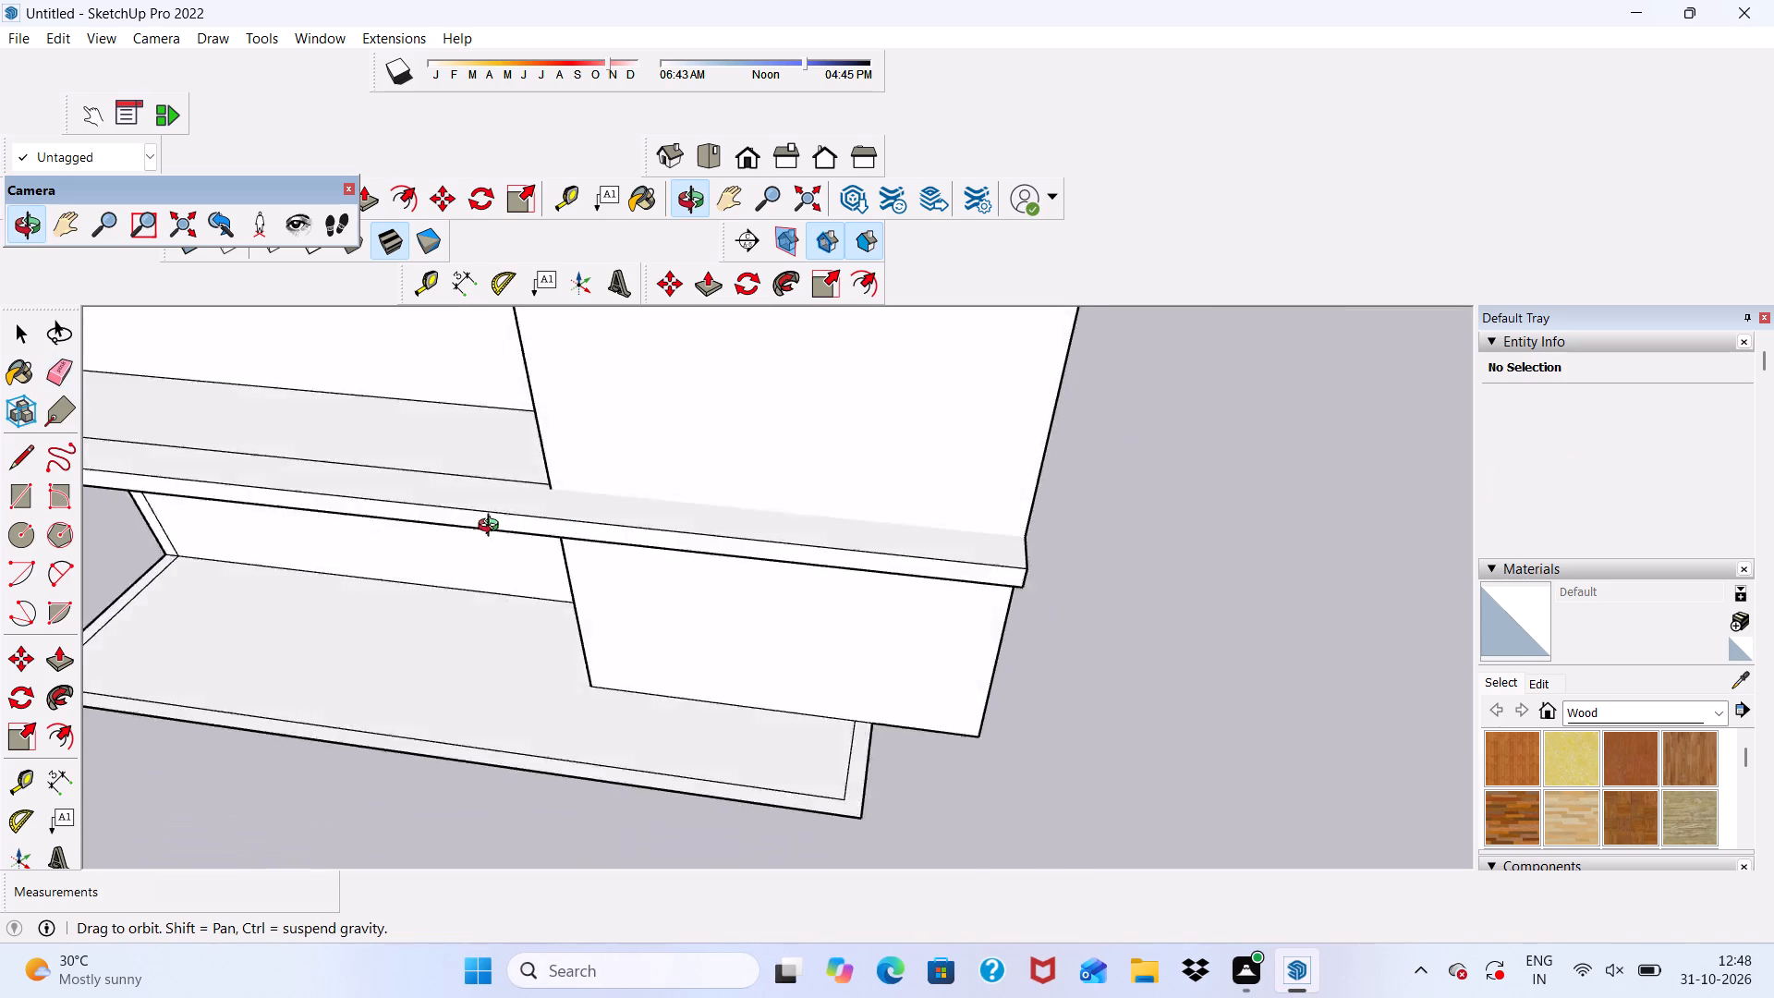
{"action": "middle_click_drag", "start_coordinate": [492, 528], "coordinate": [347, 525]}
{"action": "key", "text": "space"}
{"action": "left_click", "coordinate": [990, 662]}
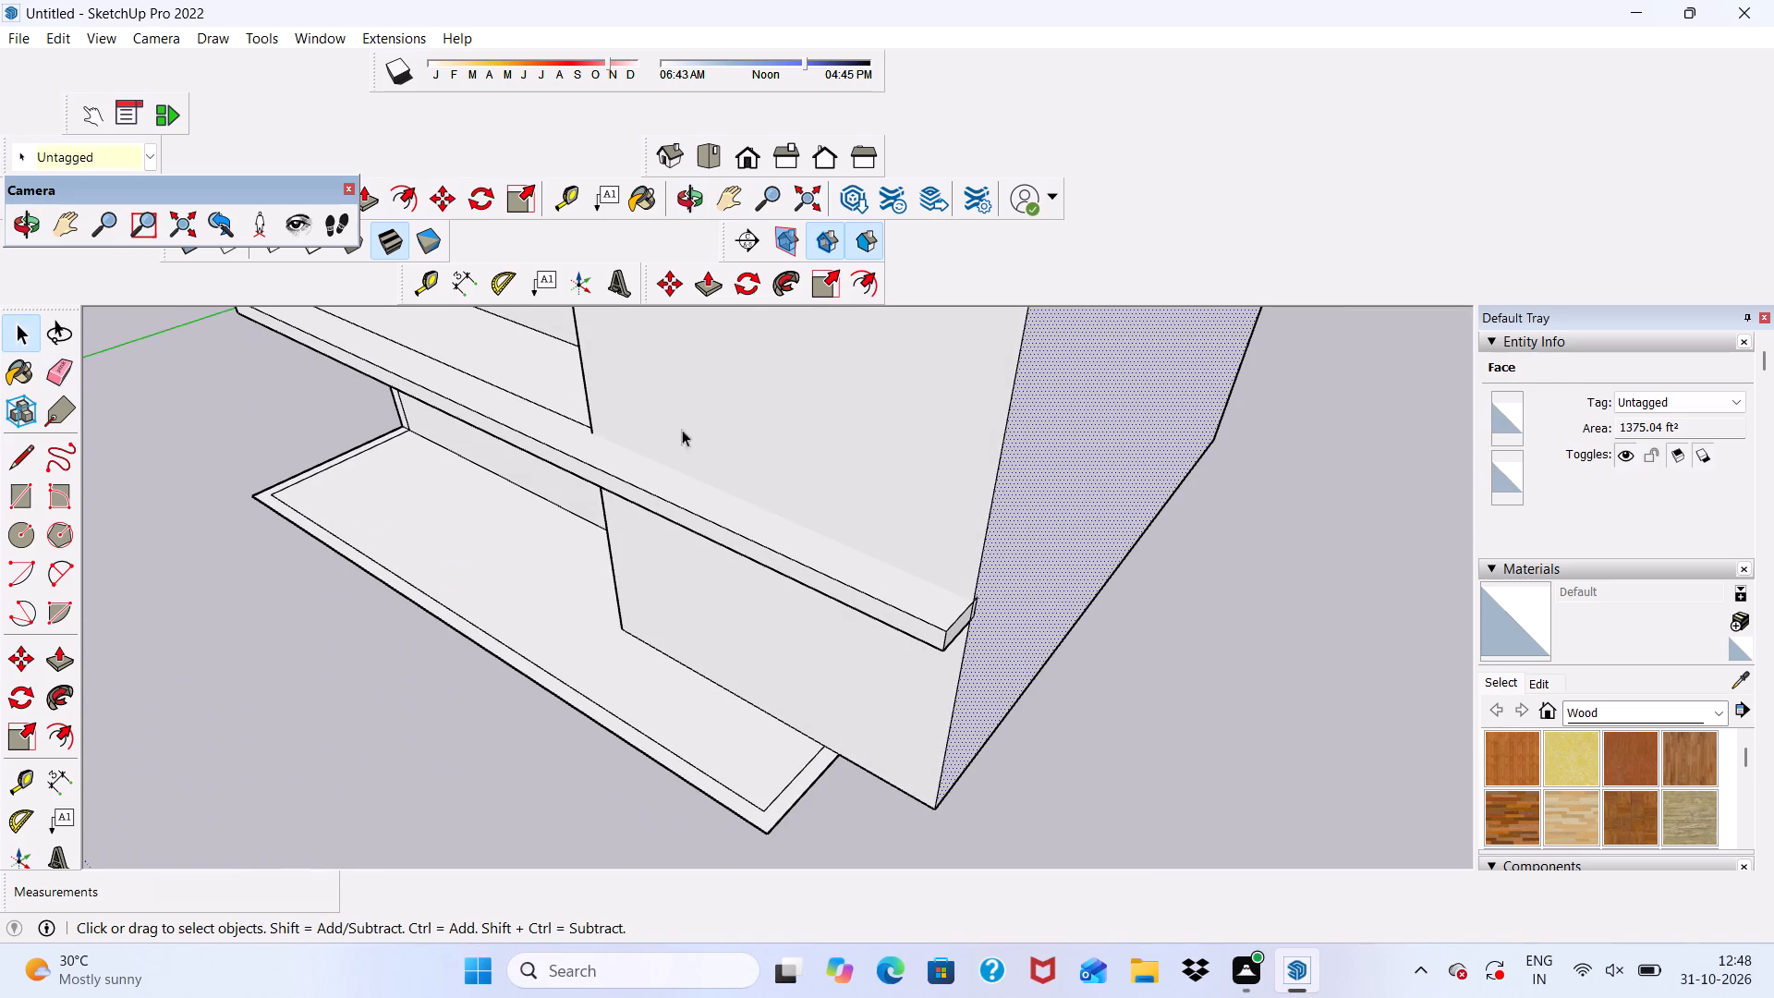
{"action": "left_click", "coordinate": [708, 284]}
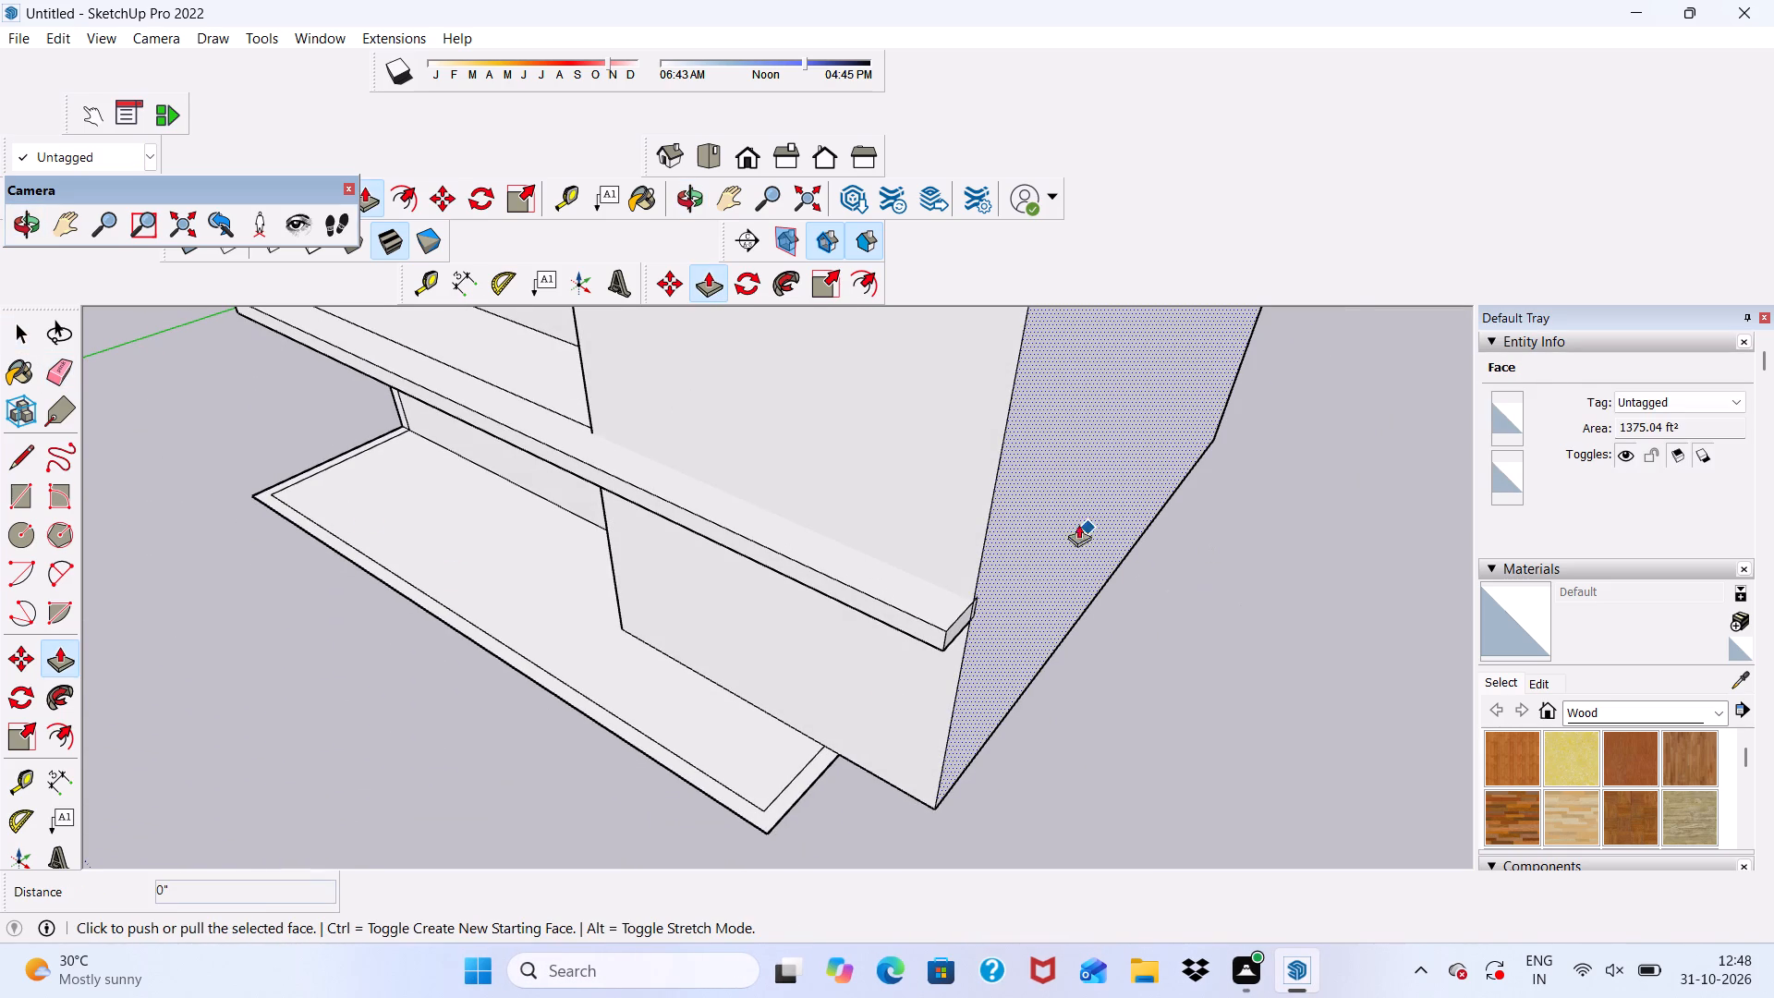
{"action": "left_click", "coordinate": [1041, 515]}
{"action": "left_click", "coordinate": [1183, 569]}
{"action": "scroll", "coordinate": [1015, 613], "scroll_direction": "down", "scroll_amount": 4}
{"action": "middle_click_drag", "start_coordinate": [1035, 662], "coordinate": [1064, 597]}
{"action": "scroll", "coordinate": [1068, 551], "scroll_direction": "down", "scroll_amount": 11}
{"action": "middle_click_drag", "start_coordinate": [1015, 618], "coordinate": [1193, 524]}
{"action": "scroll", "coordinate": [1019, 519], "scroll_direction": "down", "scroll_amount": 3}
{"action": "middle_click_drag", "start_coordinate": [990, 530], "coordinate": [994, 487]}
{"action": "double_click", "coordinate": [994, 487]}
{"action": "triple_click", "coordinate": [987, 485]}
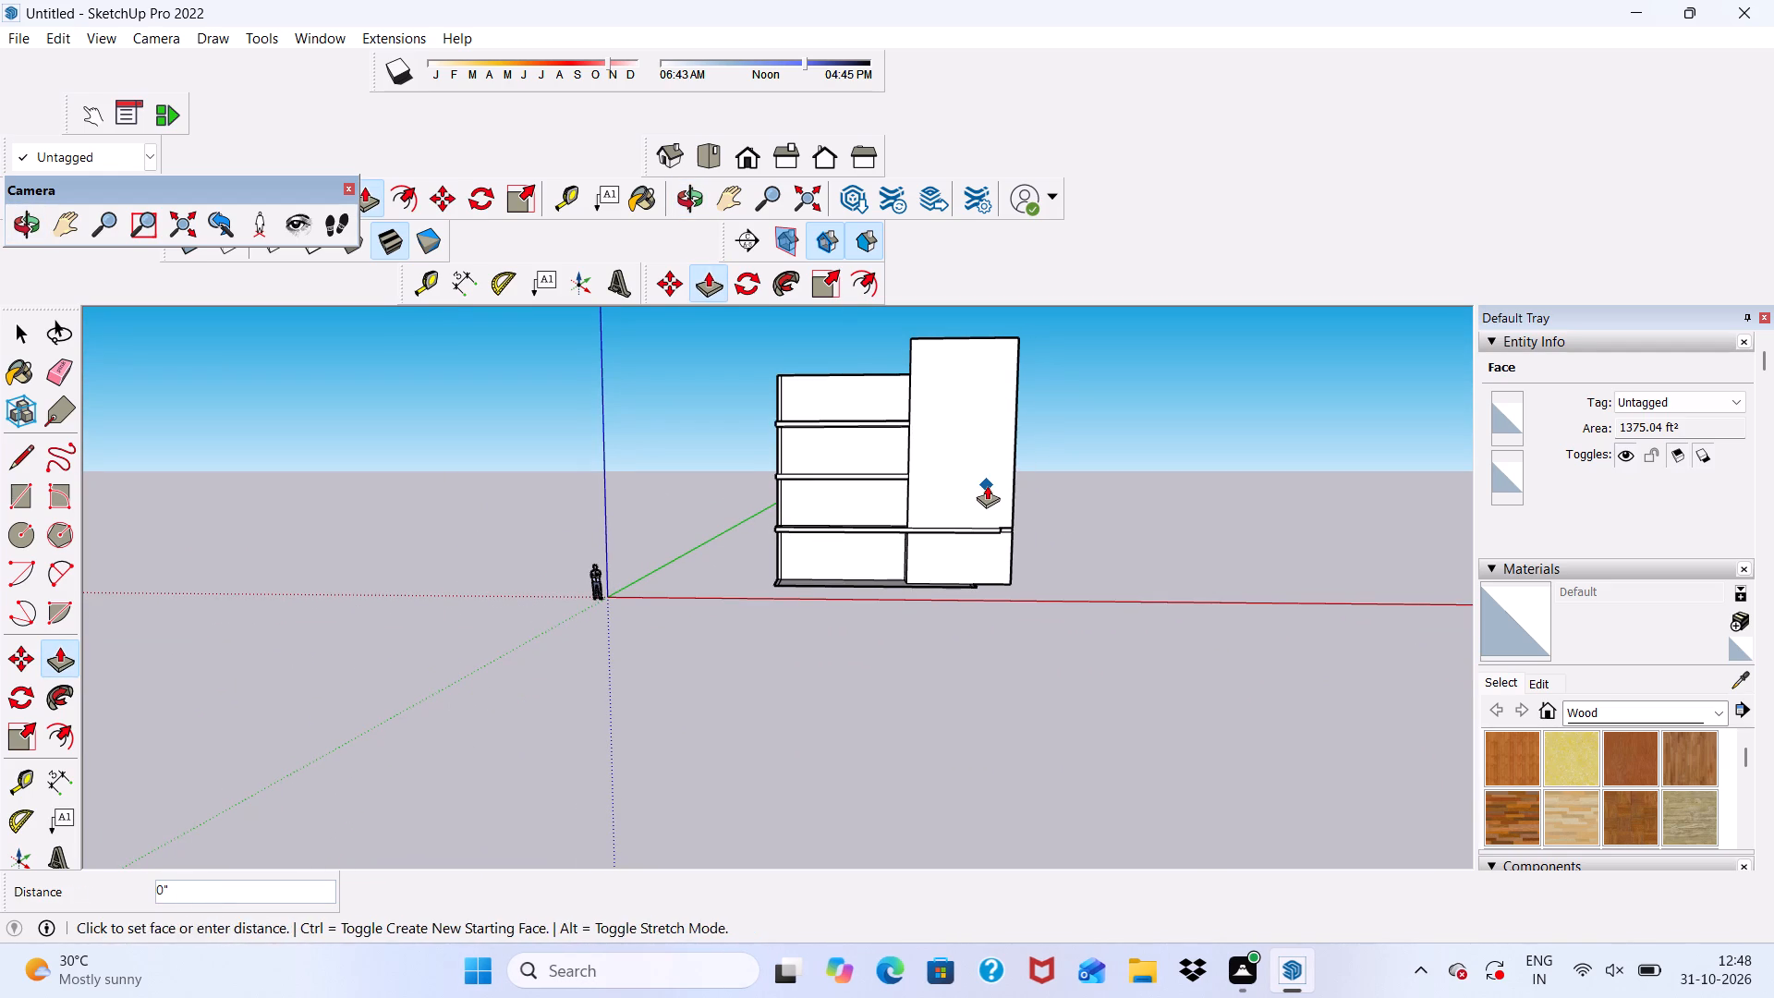
{"action": "triple_click", "coordinate": [987, 485]}
{"action": "triple_click", "coordinate": [986, 485]}
{"action": "left_click", "coordinate": [986, 485]}
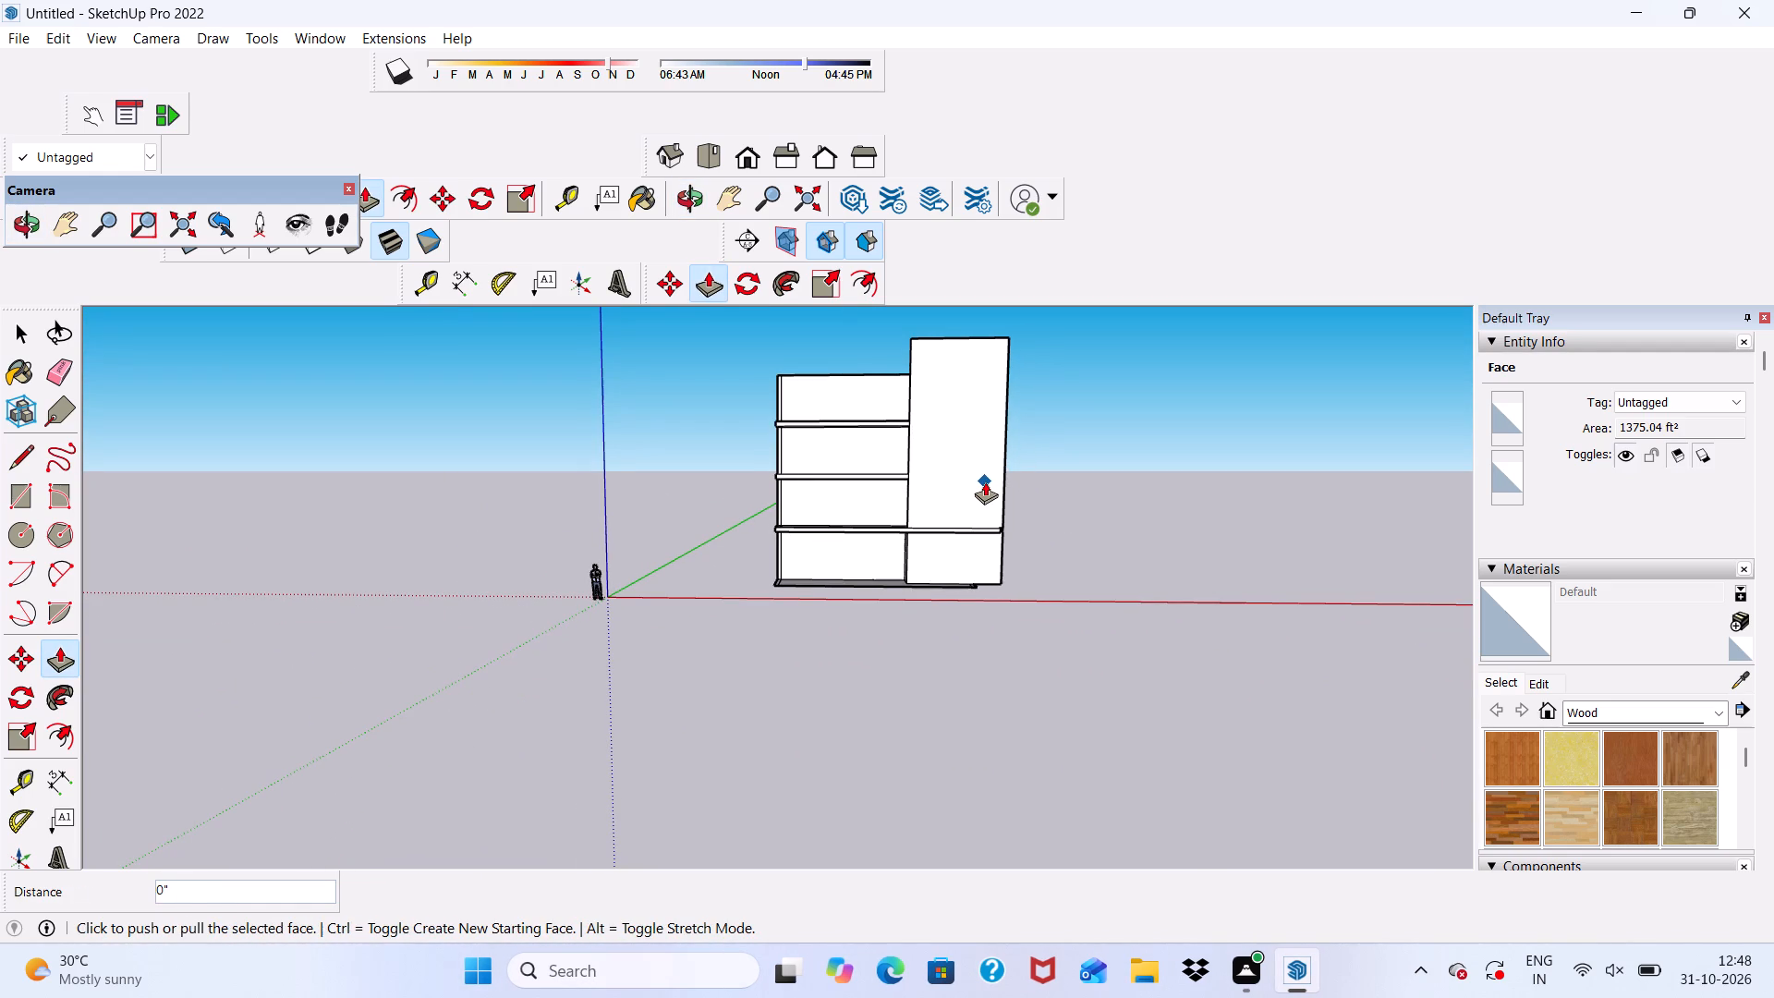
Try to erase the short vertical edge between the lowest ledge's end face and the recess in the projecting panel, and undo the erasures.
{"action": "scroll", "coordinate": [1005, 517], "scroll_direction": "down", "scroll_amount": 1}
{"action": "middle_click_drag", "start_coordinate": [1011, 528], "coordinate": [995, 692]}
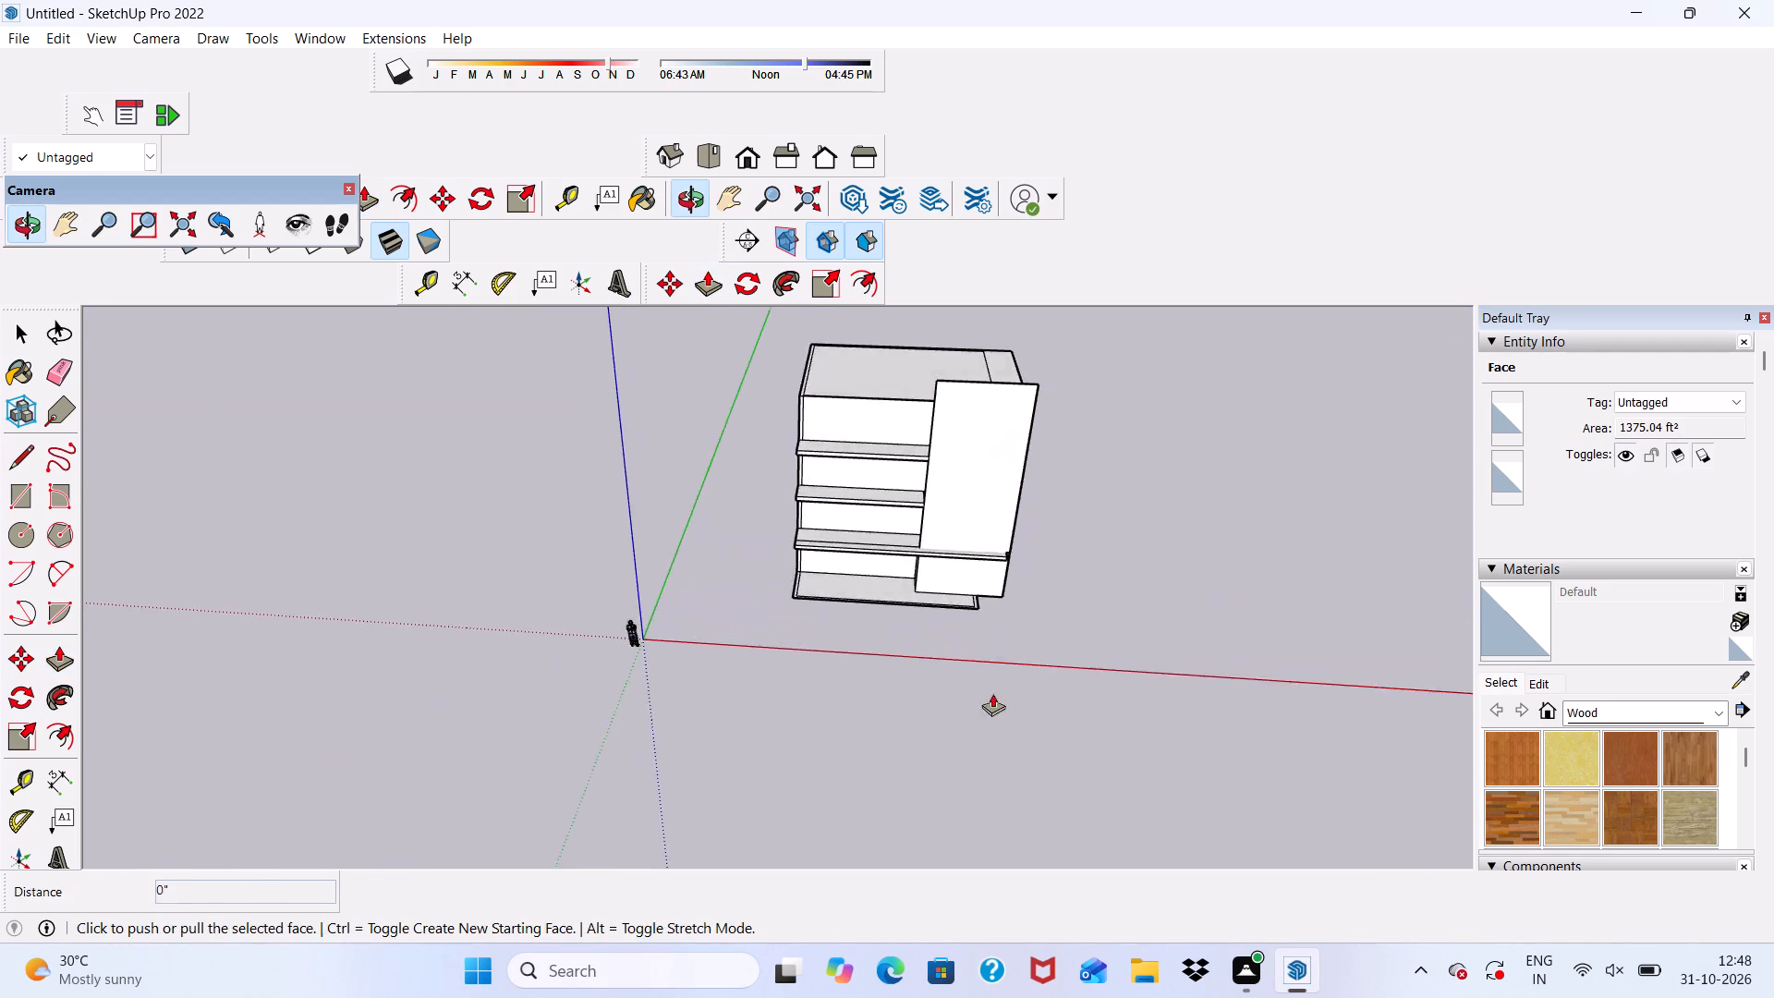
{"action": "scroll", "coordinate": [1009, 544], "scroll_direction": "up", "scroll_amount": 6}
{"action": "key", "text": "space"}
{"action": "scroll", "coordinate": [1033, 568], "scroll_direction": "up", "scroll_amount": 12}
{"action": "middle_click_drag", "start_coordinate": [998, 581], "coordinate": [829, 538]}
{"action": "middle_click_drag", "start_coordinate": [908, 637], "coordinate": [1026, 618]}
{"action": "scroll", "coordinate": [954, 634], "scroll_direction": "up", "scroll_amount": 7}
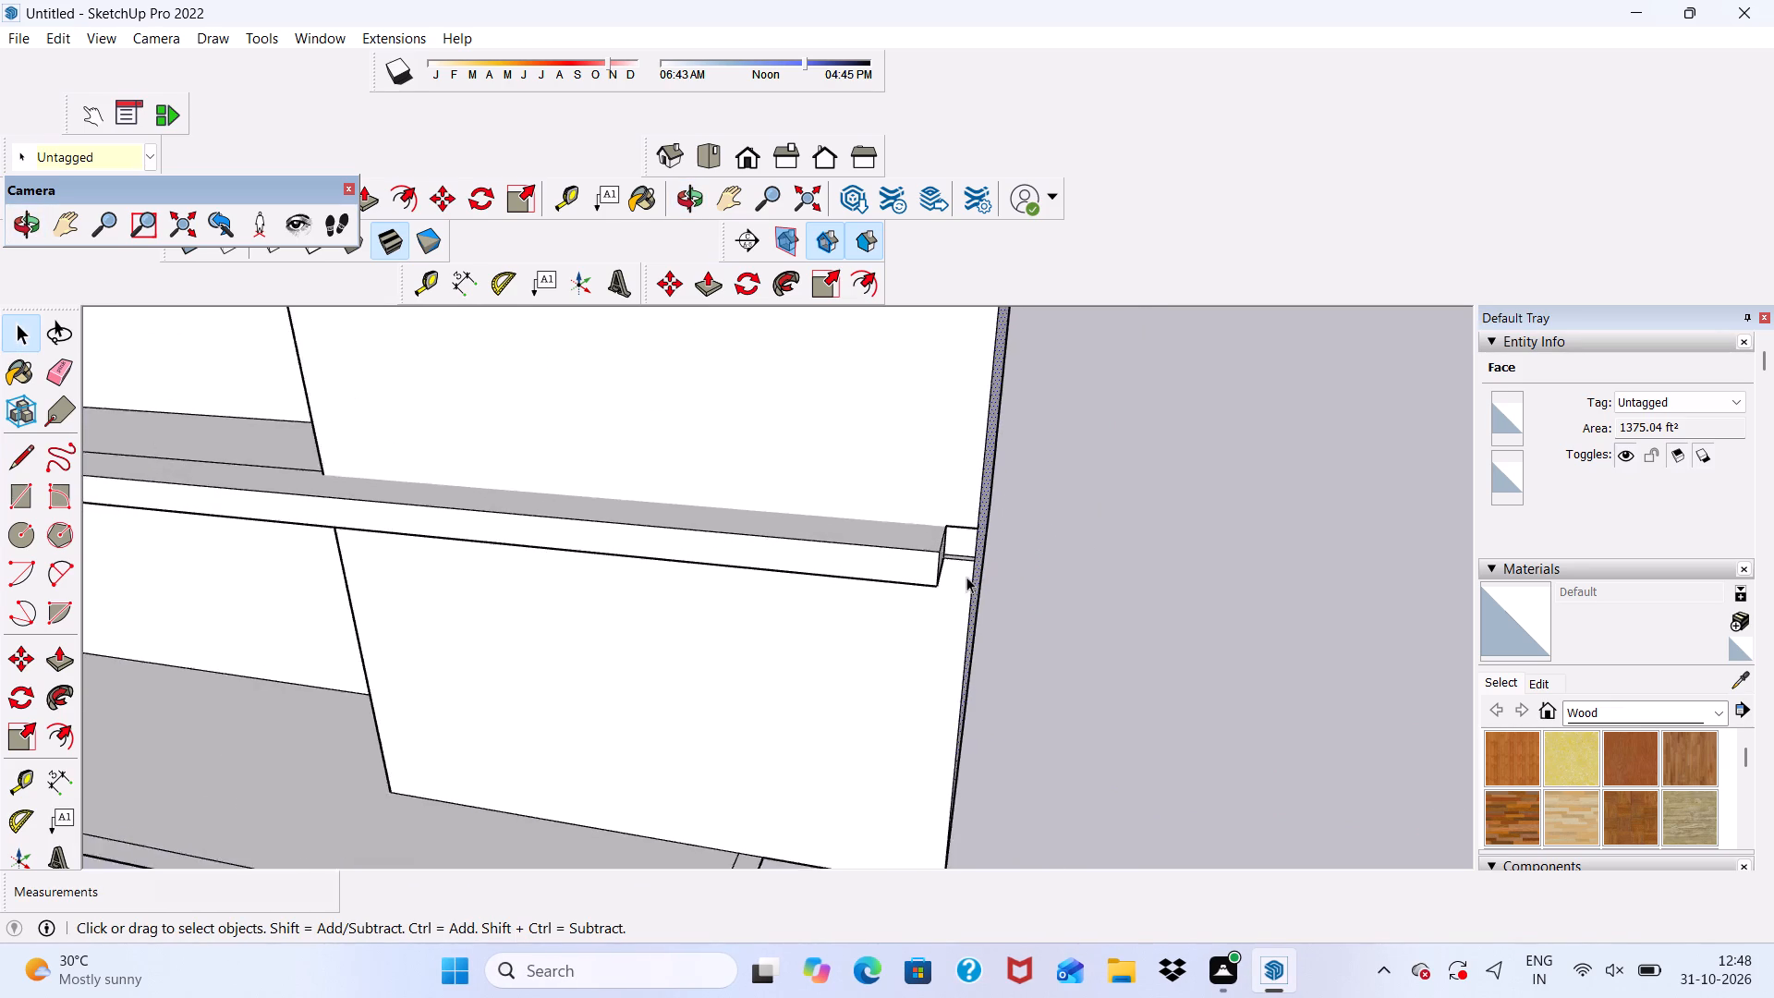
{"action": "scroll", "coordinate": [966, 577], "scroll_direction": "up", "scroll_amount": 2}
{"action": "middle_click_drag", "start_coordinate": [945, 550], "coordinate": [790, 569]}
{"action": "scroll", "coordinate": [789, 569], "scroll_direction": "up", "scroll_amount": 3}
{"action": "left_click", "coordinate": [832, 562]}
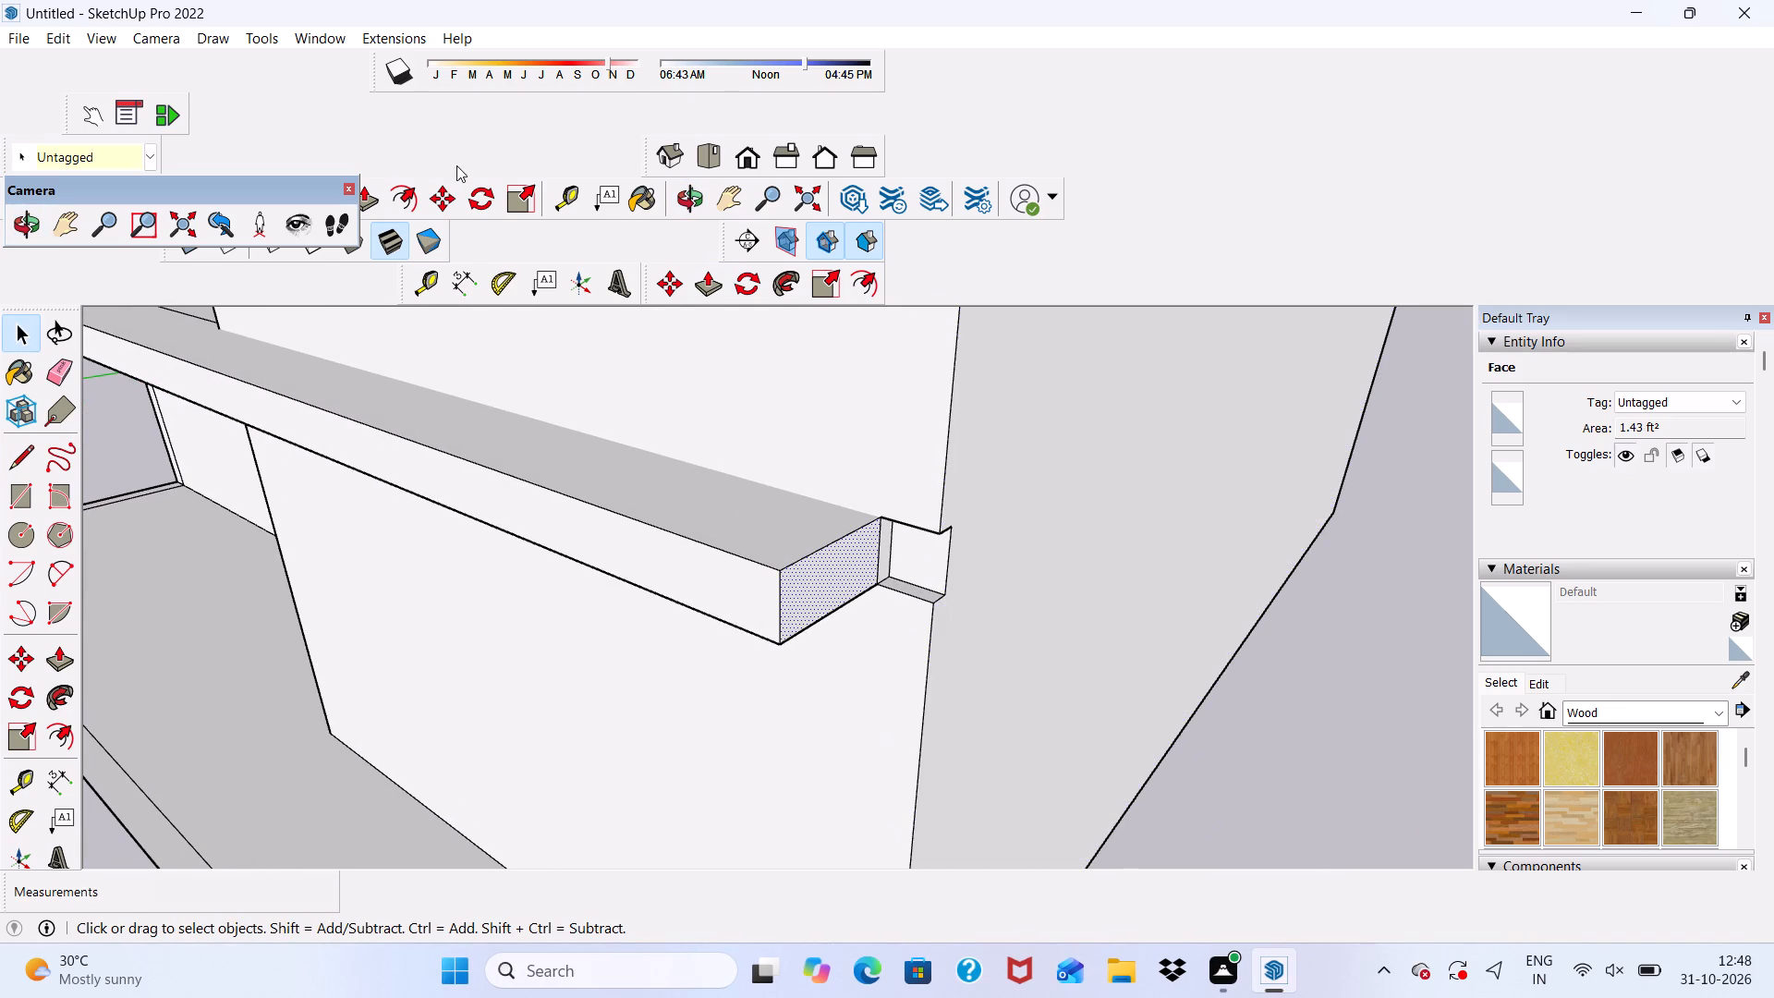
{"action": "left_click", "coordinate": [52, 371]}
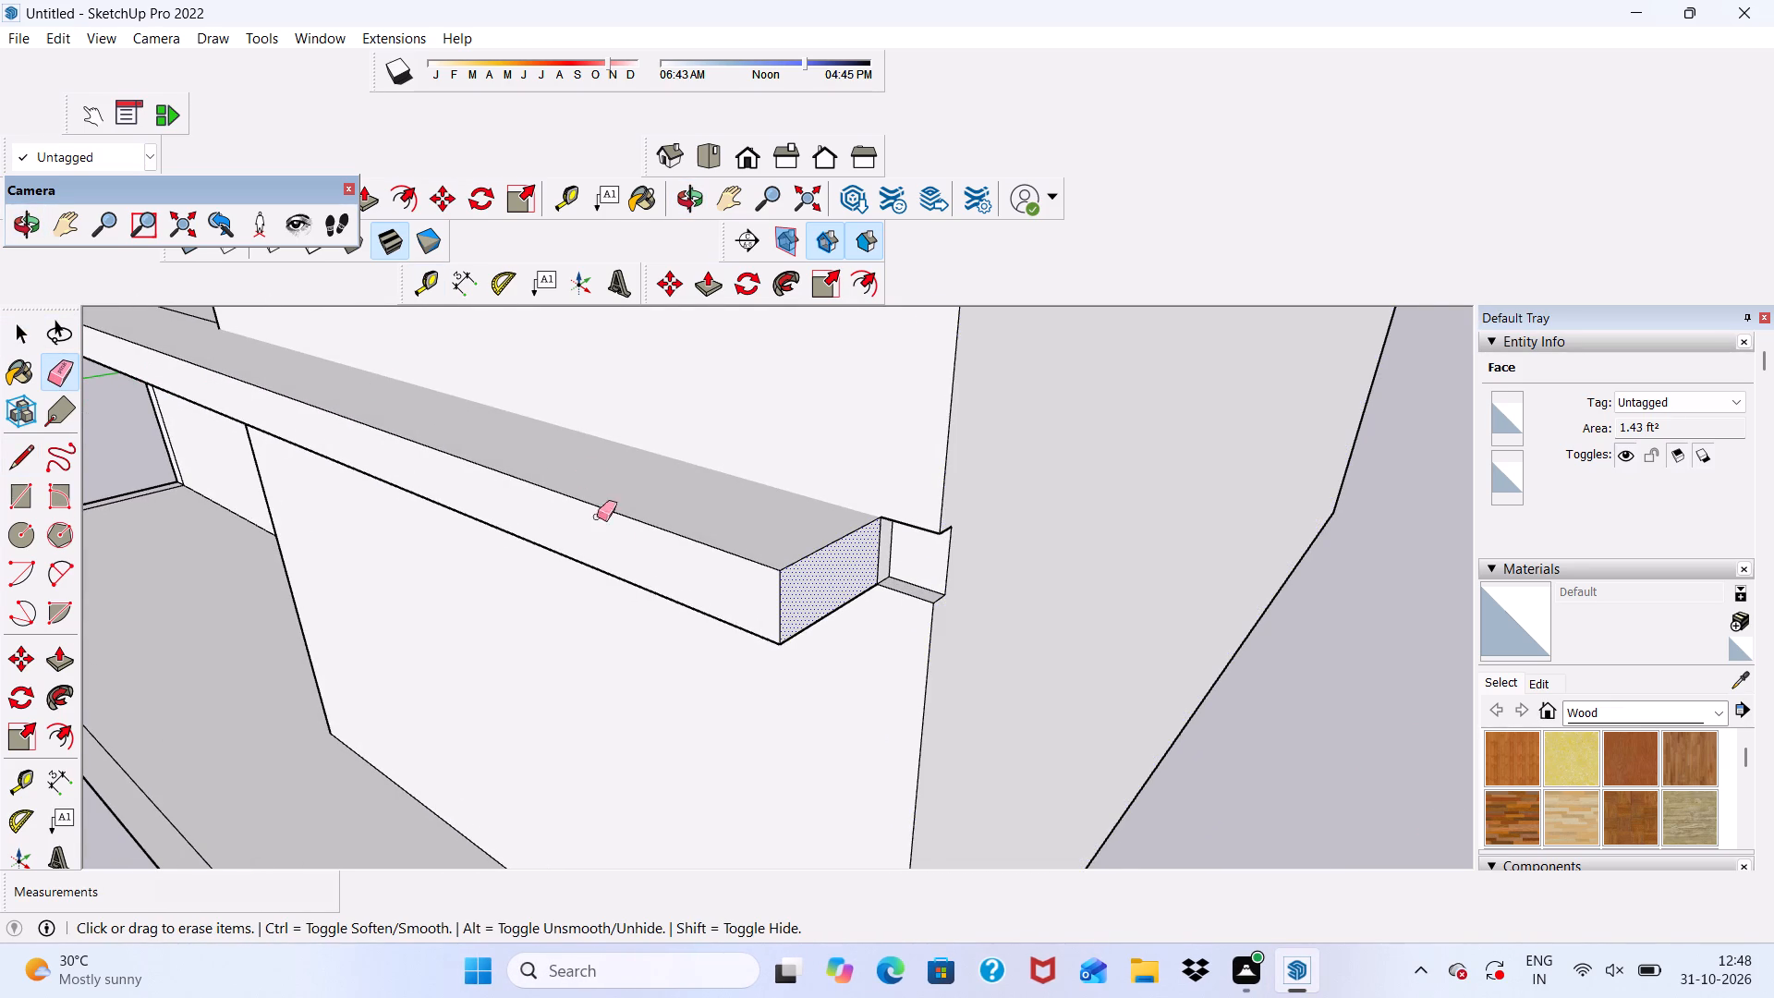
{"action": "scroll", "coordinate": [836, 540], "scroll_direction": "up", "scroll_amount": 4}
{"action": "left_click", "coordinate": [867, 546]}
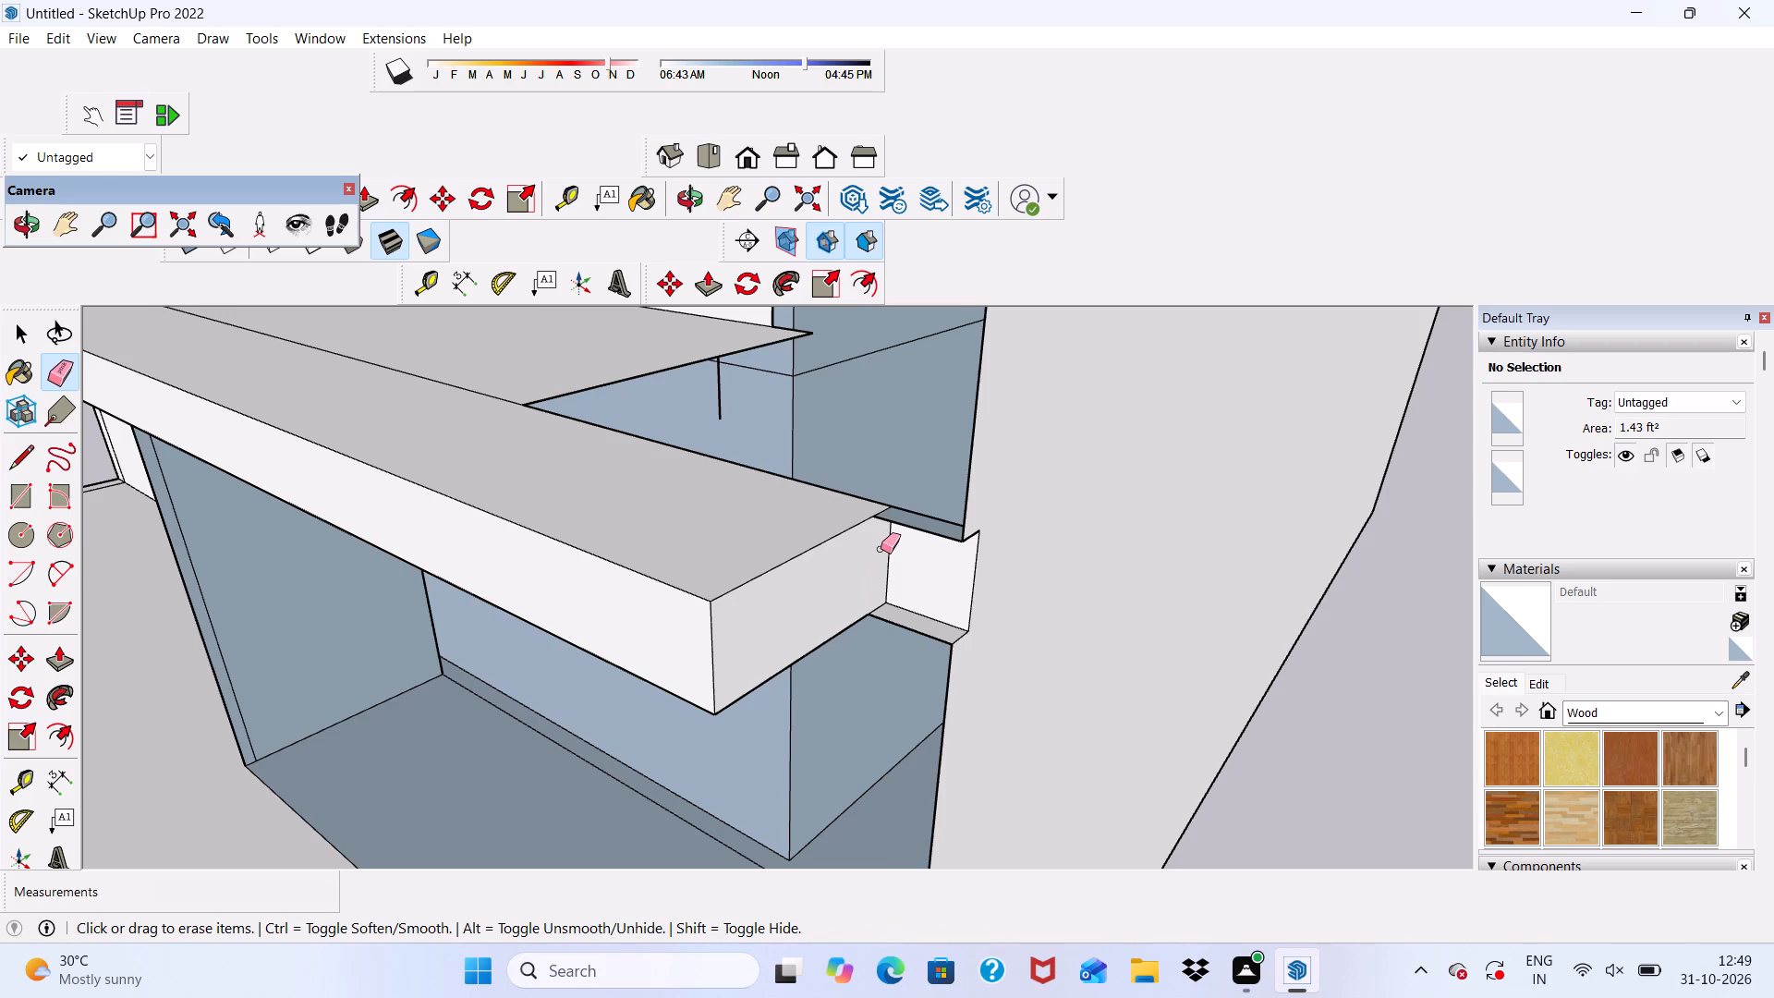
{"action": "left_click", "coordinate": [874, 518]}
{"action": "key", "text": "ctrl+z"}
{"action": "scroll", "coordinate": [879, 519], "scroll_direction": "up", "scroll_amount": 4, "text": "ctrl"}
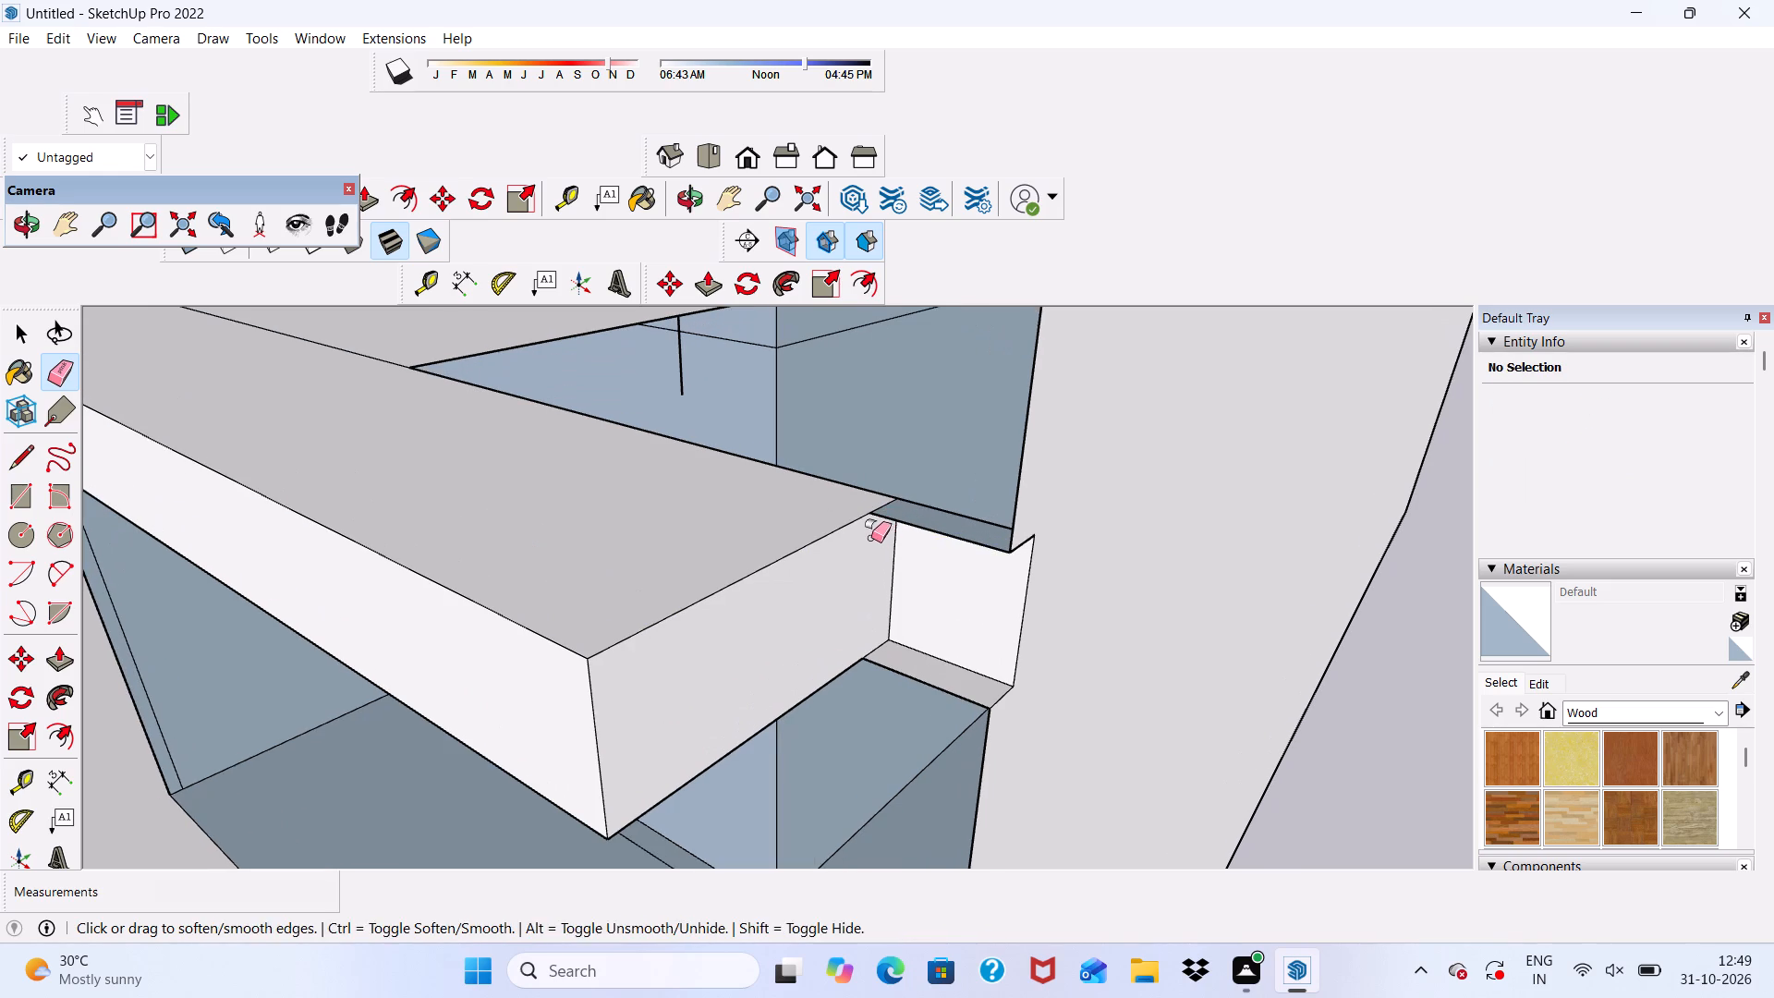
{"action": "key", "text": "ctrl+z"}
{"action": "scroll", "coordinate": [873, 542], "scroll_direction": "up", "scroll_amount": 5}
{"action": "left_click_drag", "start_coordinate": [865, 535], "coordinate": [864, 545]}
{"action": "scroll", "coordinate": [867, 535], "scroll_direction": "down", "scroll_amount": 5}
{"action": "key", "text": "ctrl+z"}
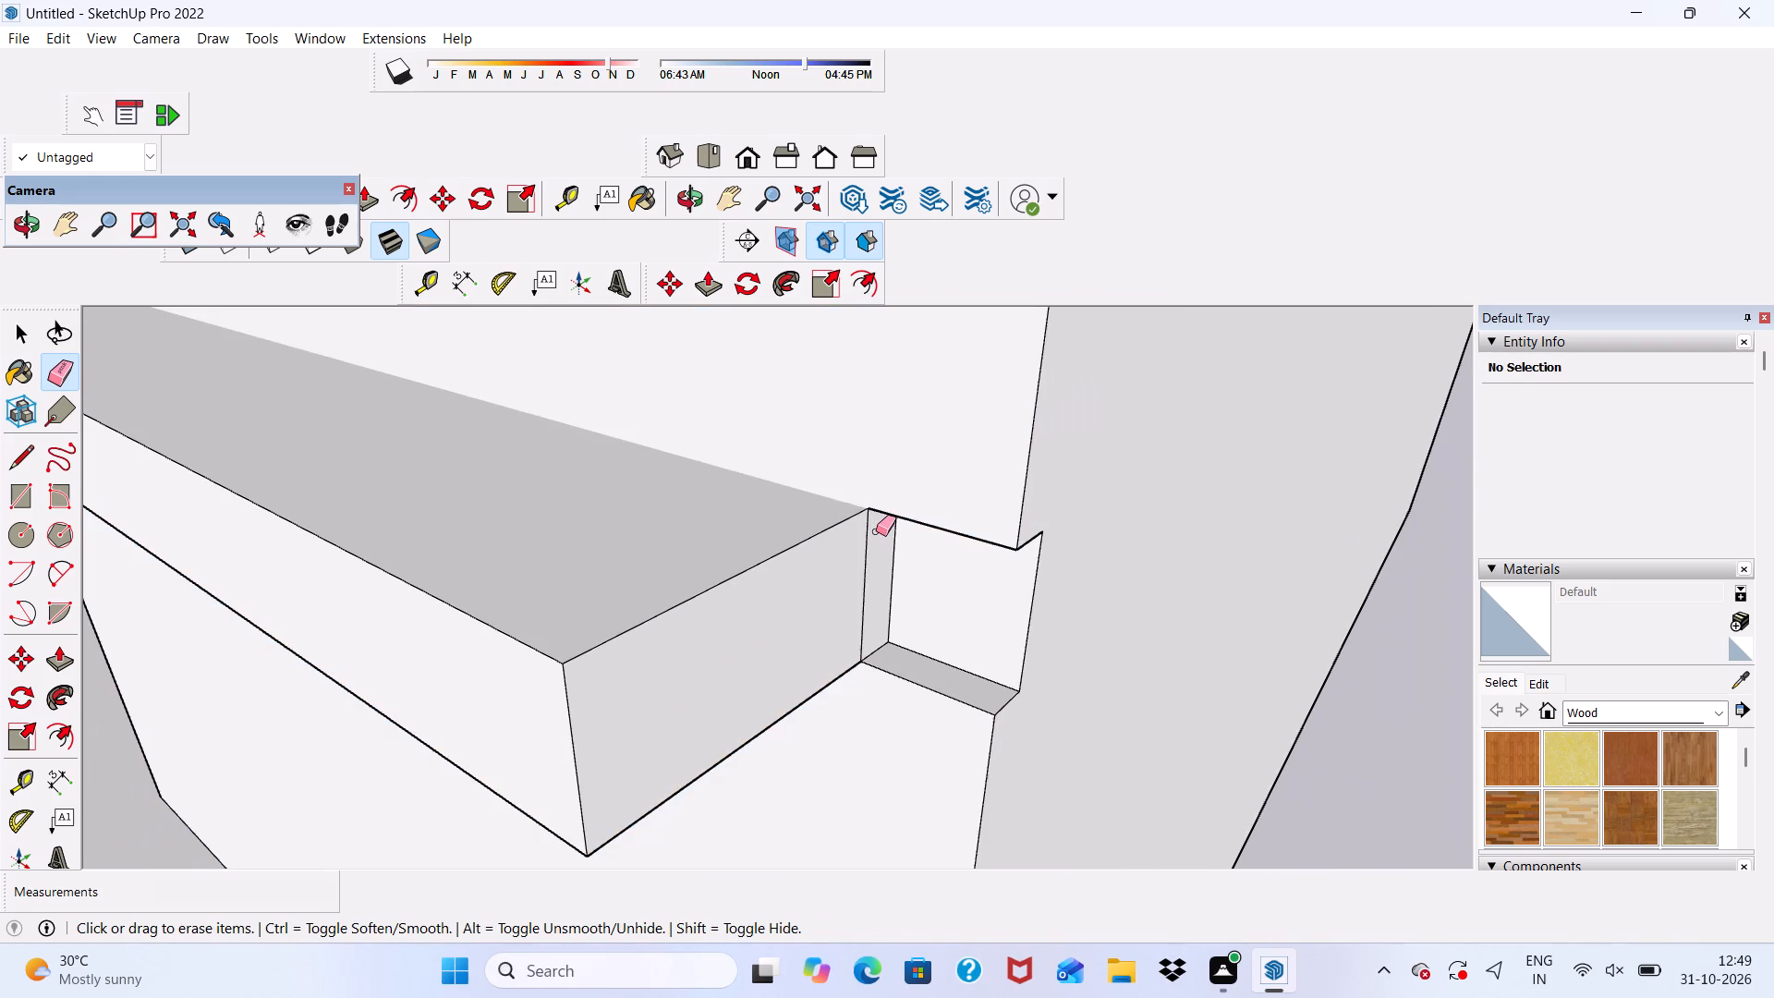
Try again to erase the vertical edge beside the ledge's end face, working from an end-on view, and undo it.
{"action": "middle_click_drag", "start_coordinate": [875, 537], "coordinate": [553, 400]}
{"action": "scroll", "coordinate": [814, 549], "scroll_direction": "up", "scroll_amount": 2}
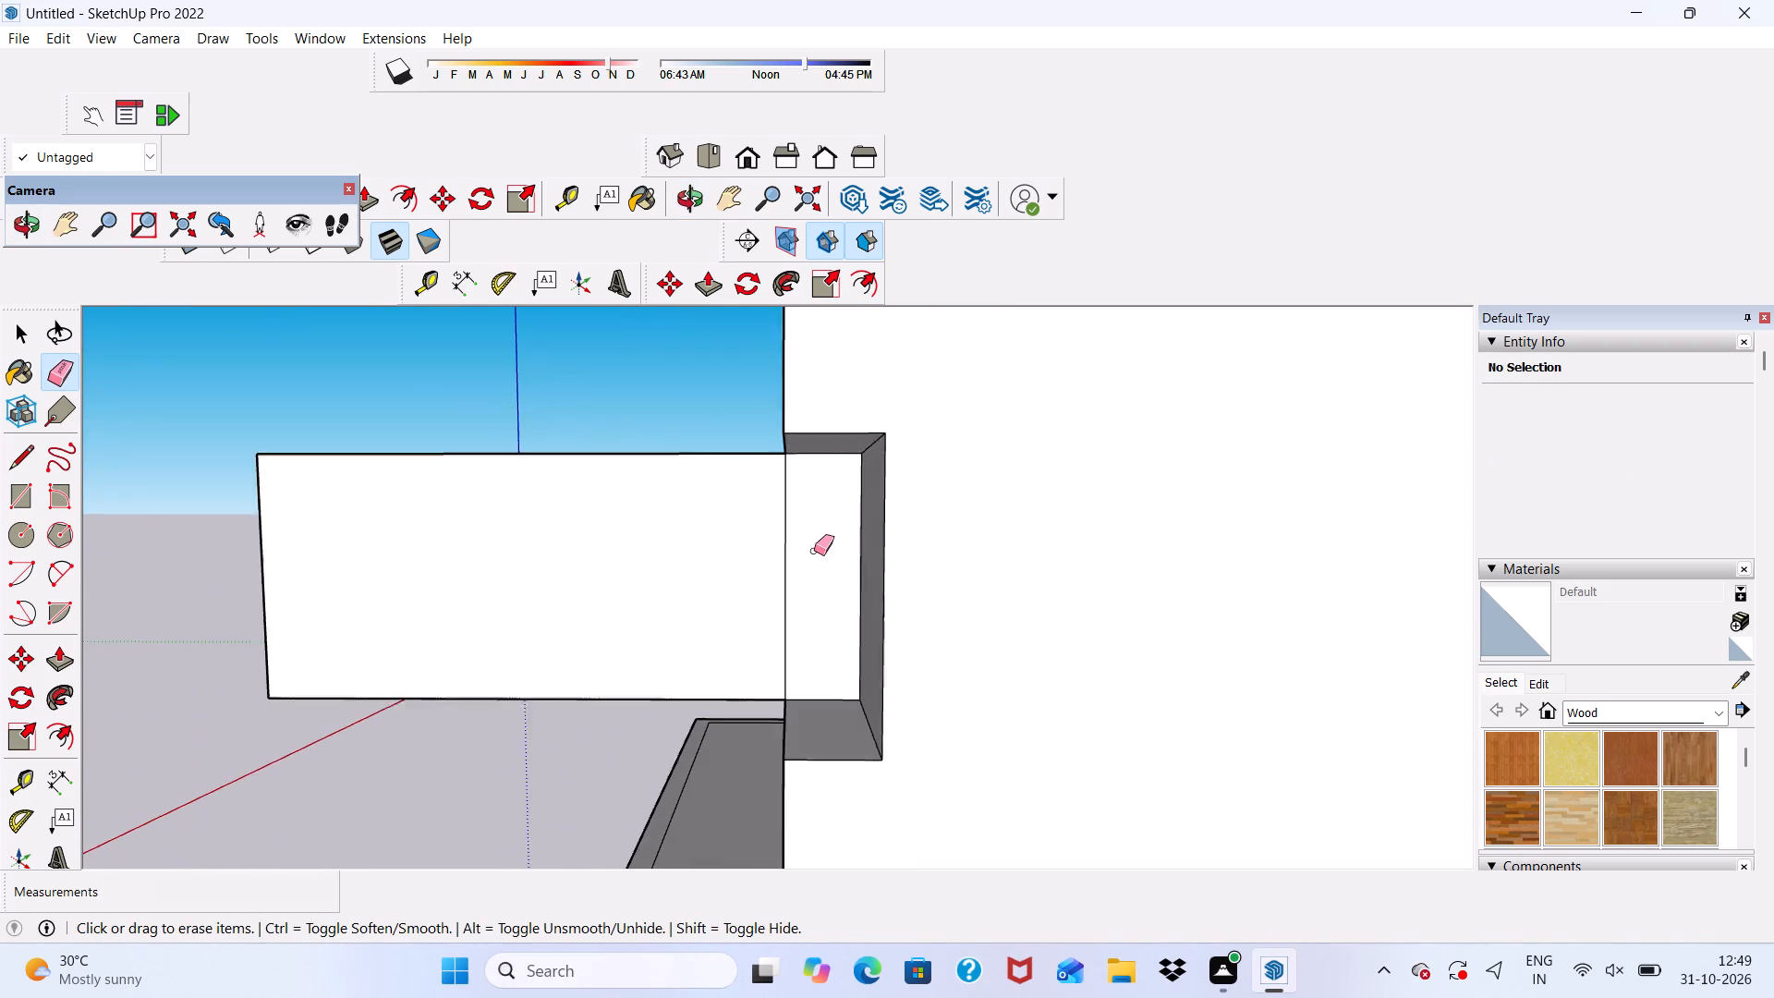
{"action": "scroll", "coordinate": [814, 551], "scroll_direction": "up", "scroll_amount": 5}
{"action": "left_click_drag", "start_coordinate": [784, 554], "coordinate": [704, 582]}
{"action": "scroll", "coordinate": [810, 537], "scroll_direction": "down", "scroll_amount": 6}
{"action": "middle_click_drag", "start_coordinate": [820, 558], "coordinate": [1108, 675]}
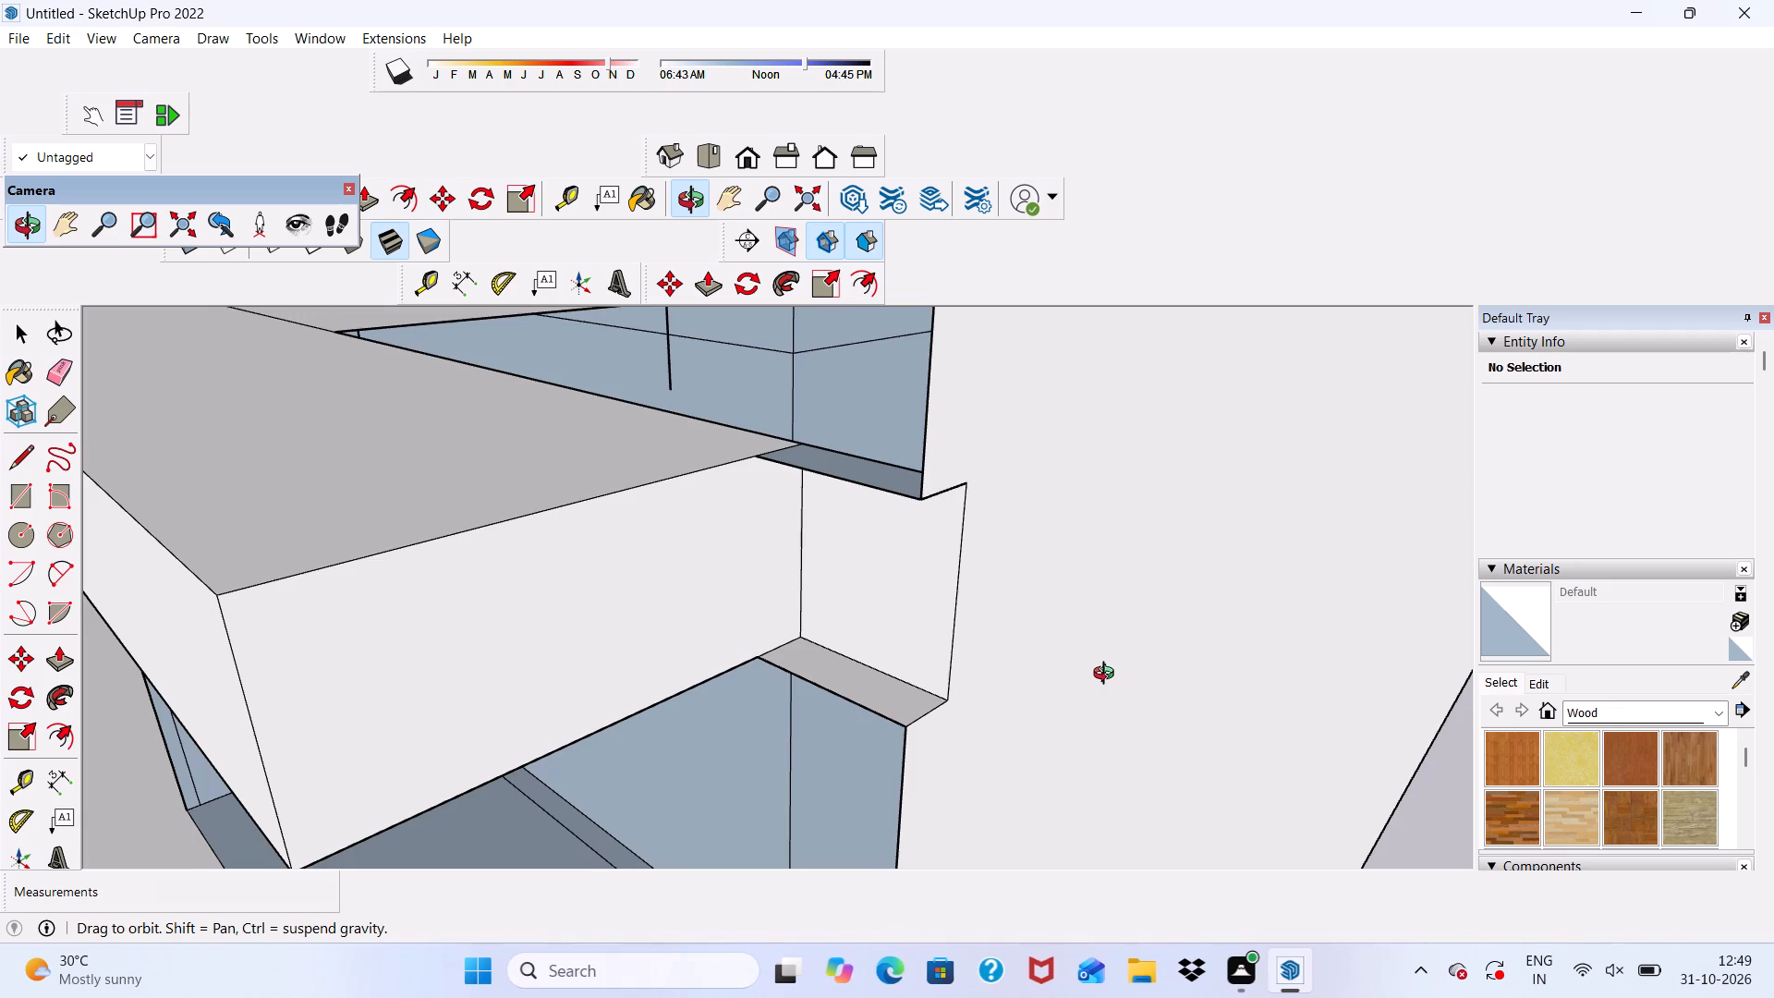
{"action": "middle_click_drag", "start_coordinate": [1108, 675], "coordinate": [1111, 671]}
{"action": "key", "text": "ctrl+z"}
Push/Pull the lowest ledge's end face outward 8 13/16" to the projecting panel's outer side.
{"action": "key", "text": "space"}
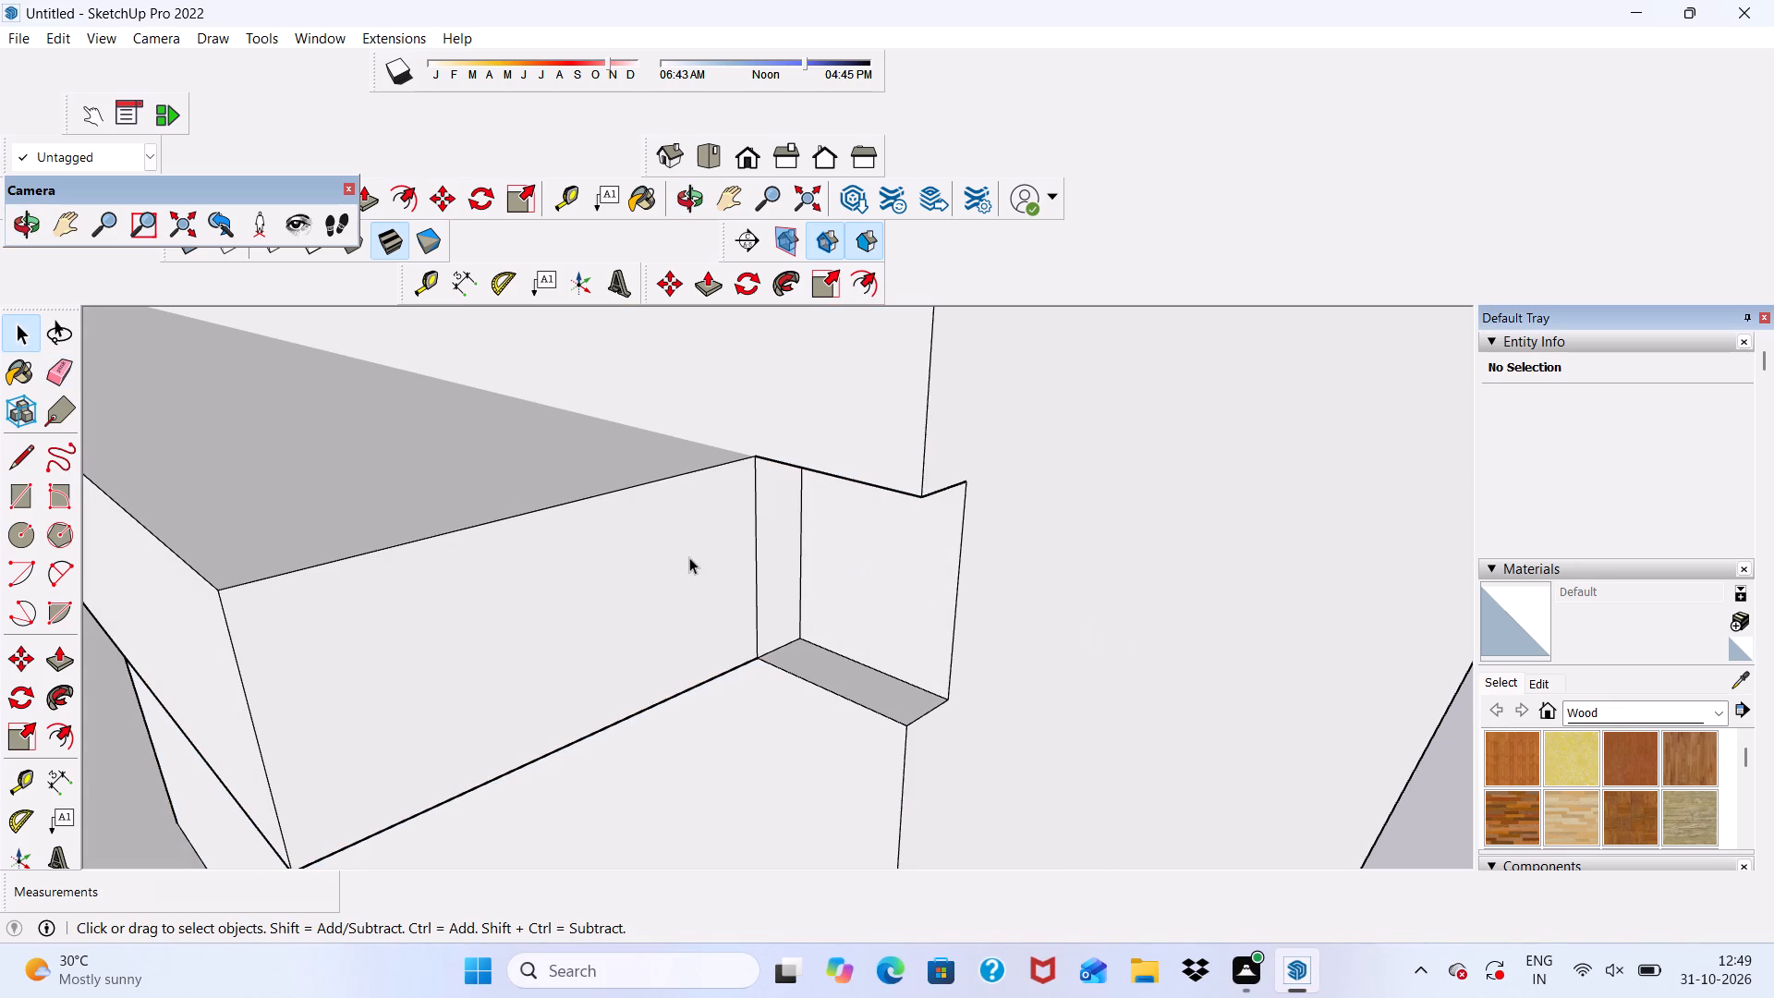
{"action": "left_click", "coordinate": [689, 557]}
{"action": "left_click", "coordinate": [713, 276]}
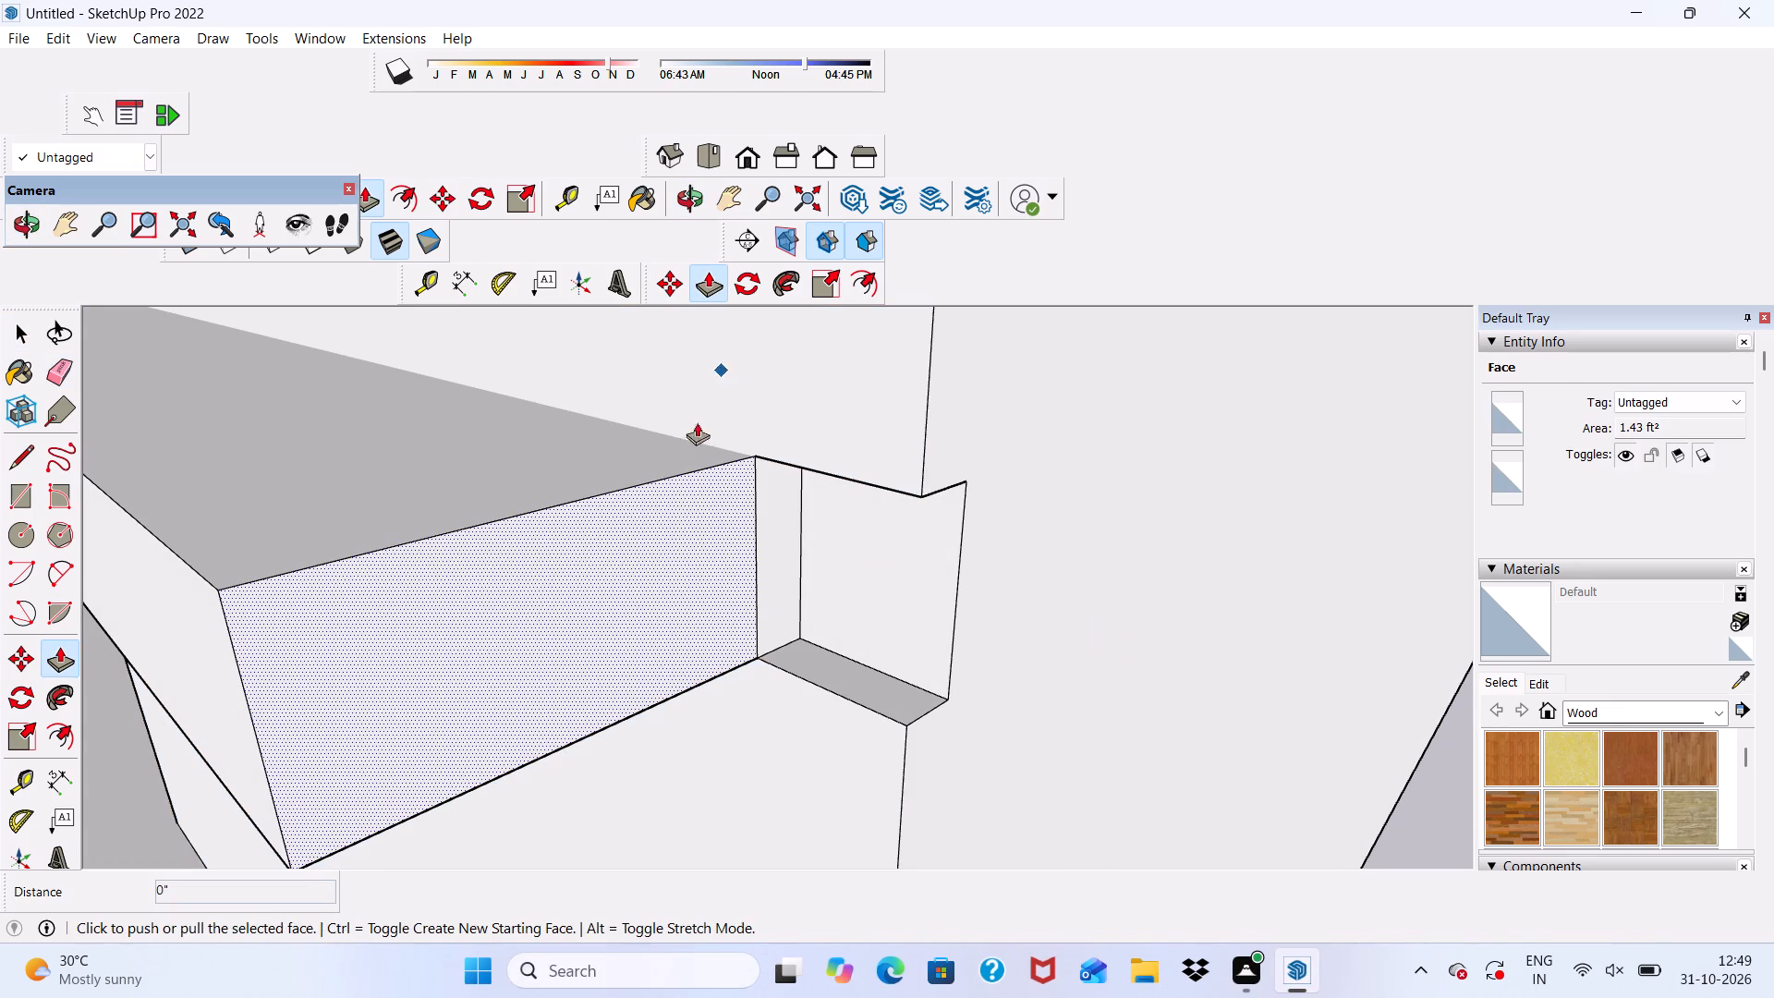
{"action": "left_click", "coordinate": [604, 552]}
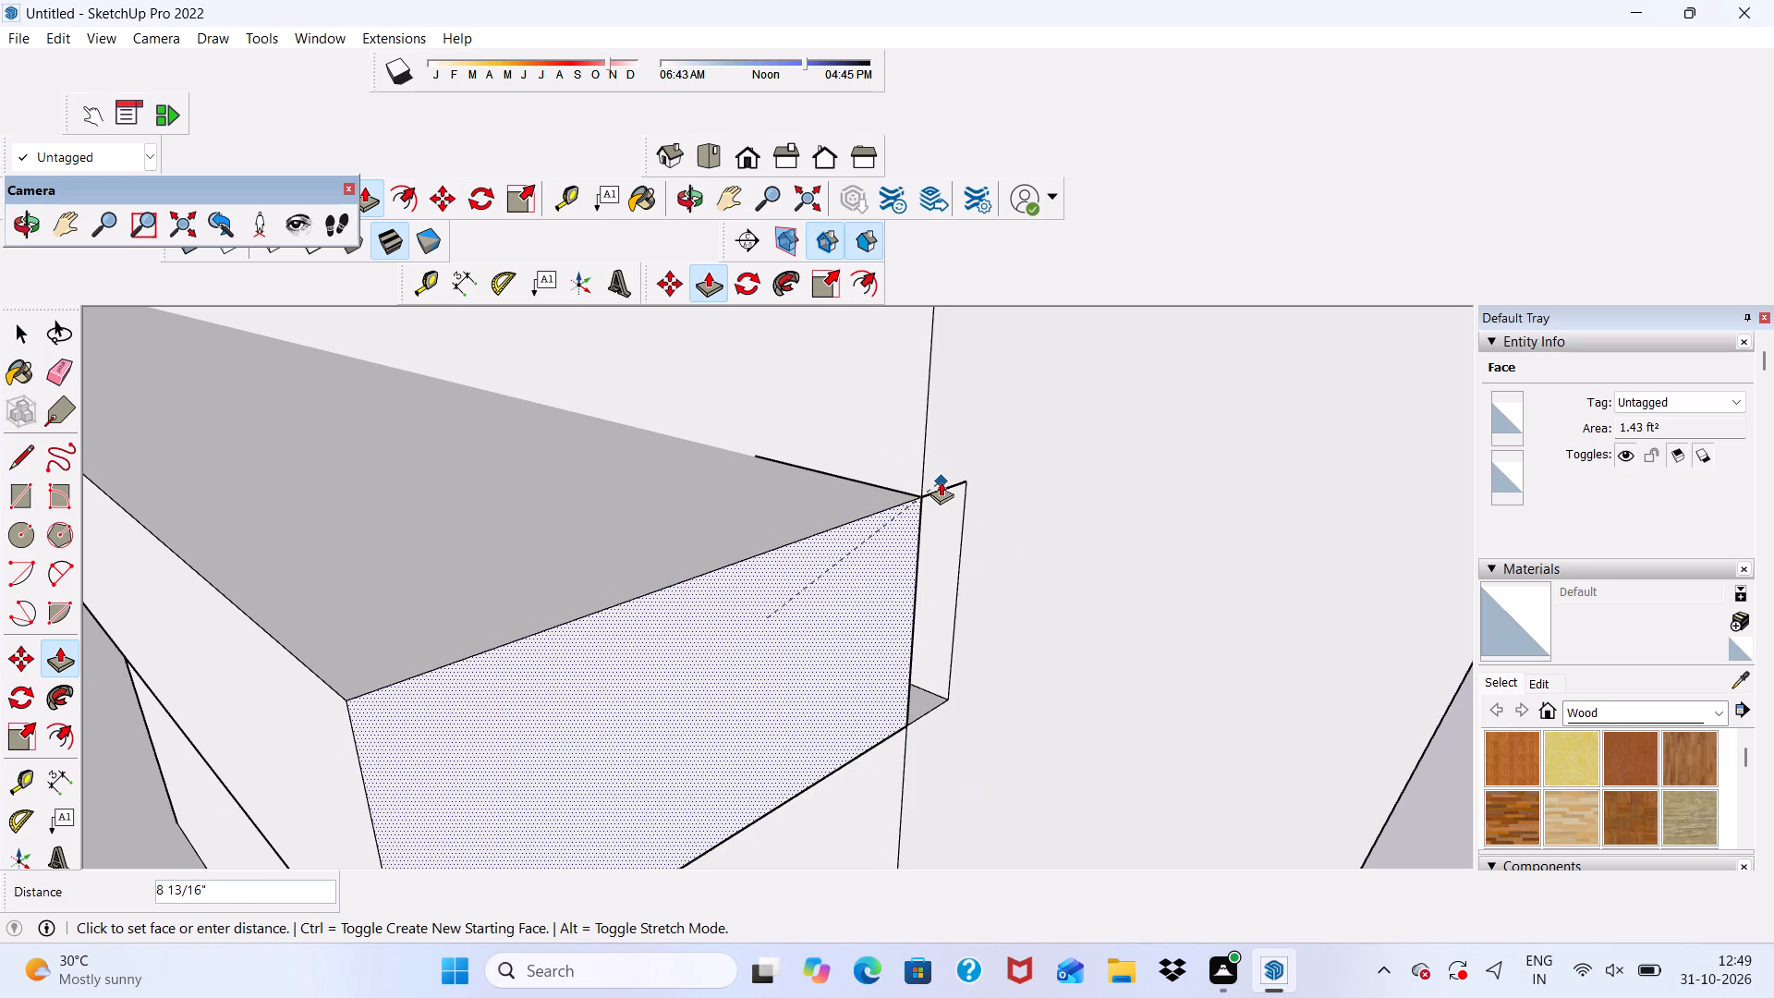
{"action": "left_click", "coordinate": [941, 481]}
Push/Pull the small face inside the recess behind the ledge's end out 8 13/16", flush with the panel's side.
{"action": "scroll", "coordinate": [957, 526], "scroll_direction": "up", "scroll_amount": 5}
{"action": "scroll", "coordinate": [938, 501], "scroll_direction": "down", "scroll_amount": 2}
{"action": "middle_click_drag", "start_coordinate": [935, 505], "coordinate": [786, 525]}
{"action": "scroll", "coordinate": [786, 525], "scroll_direction": "up", "scroll_amount": 4}
{"action": "key", "text": "space"}
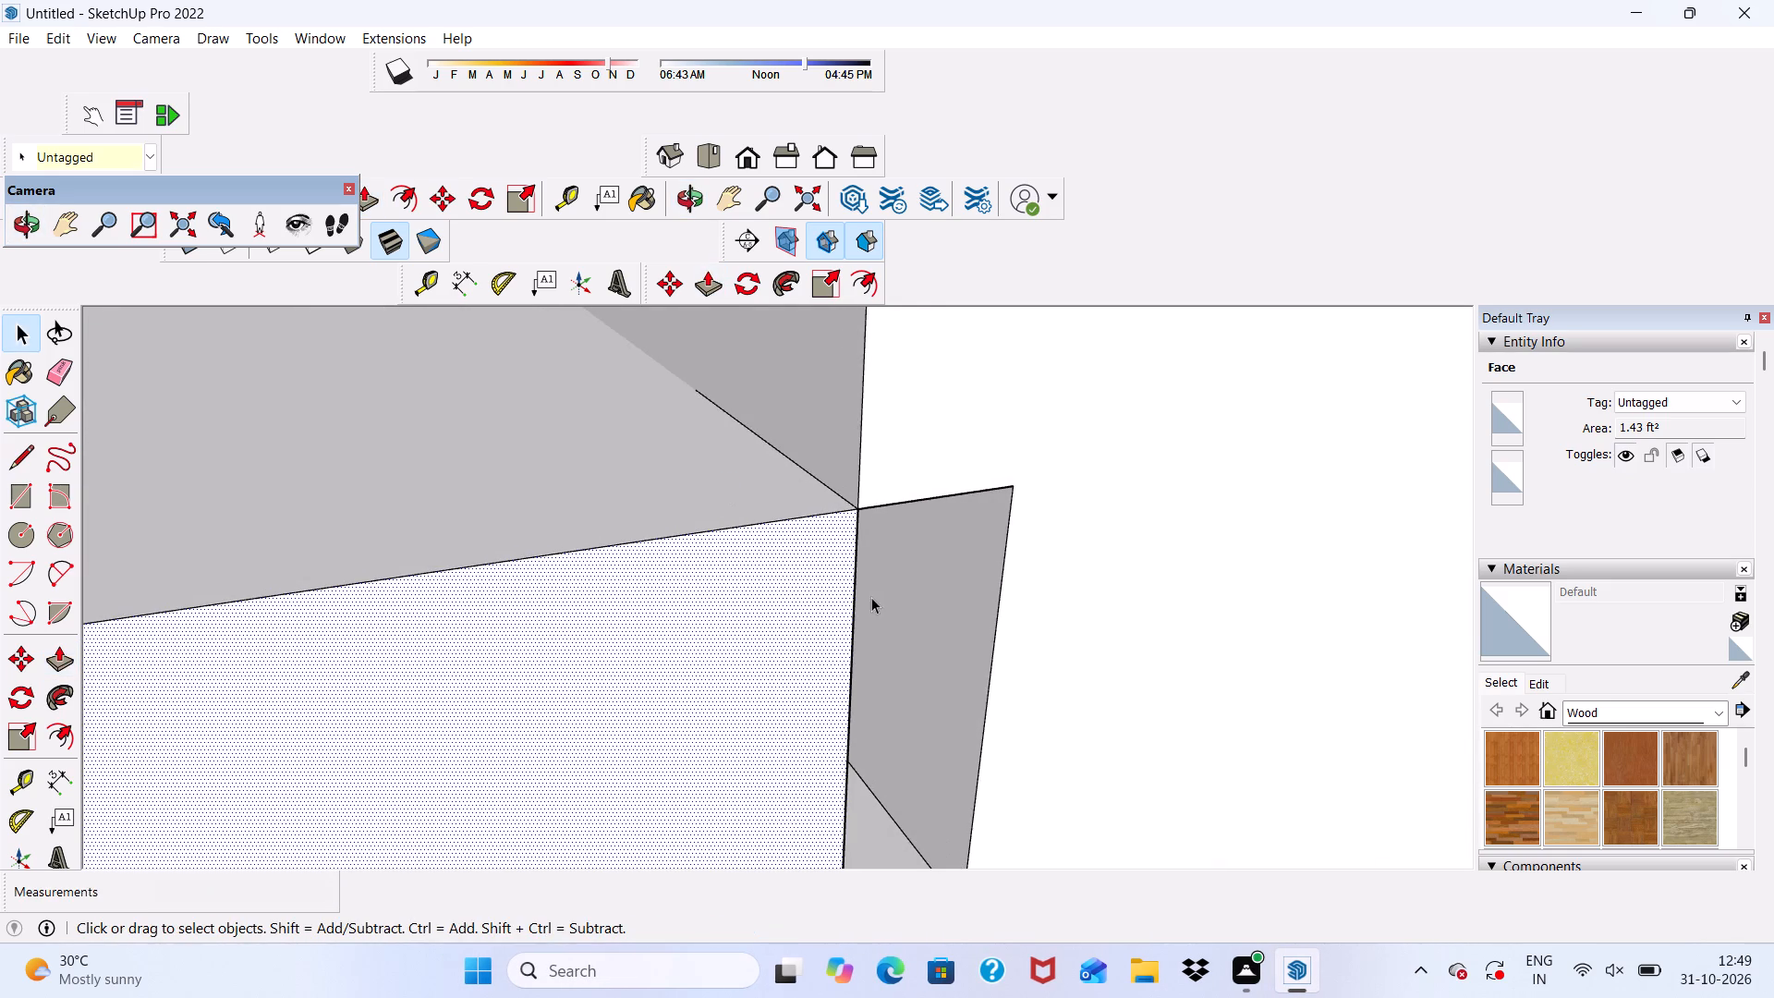
{"action": "scroll", "coordinate": [873, 561], "scroll_direction": "down", "scroll_amount": 1}
{"action": "middle_click_drag", "start_coordinate": [873, 560], "coordinate": [710, 563]}
{"action": "scroll", "coordinate": [774, 591], "scroll_direction": "up", "scroll_amount": 2}
{"action": "left_click", "coordinate": [799, 576]}
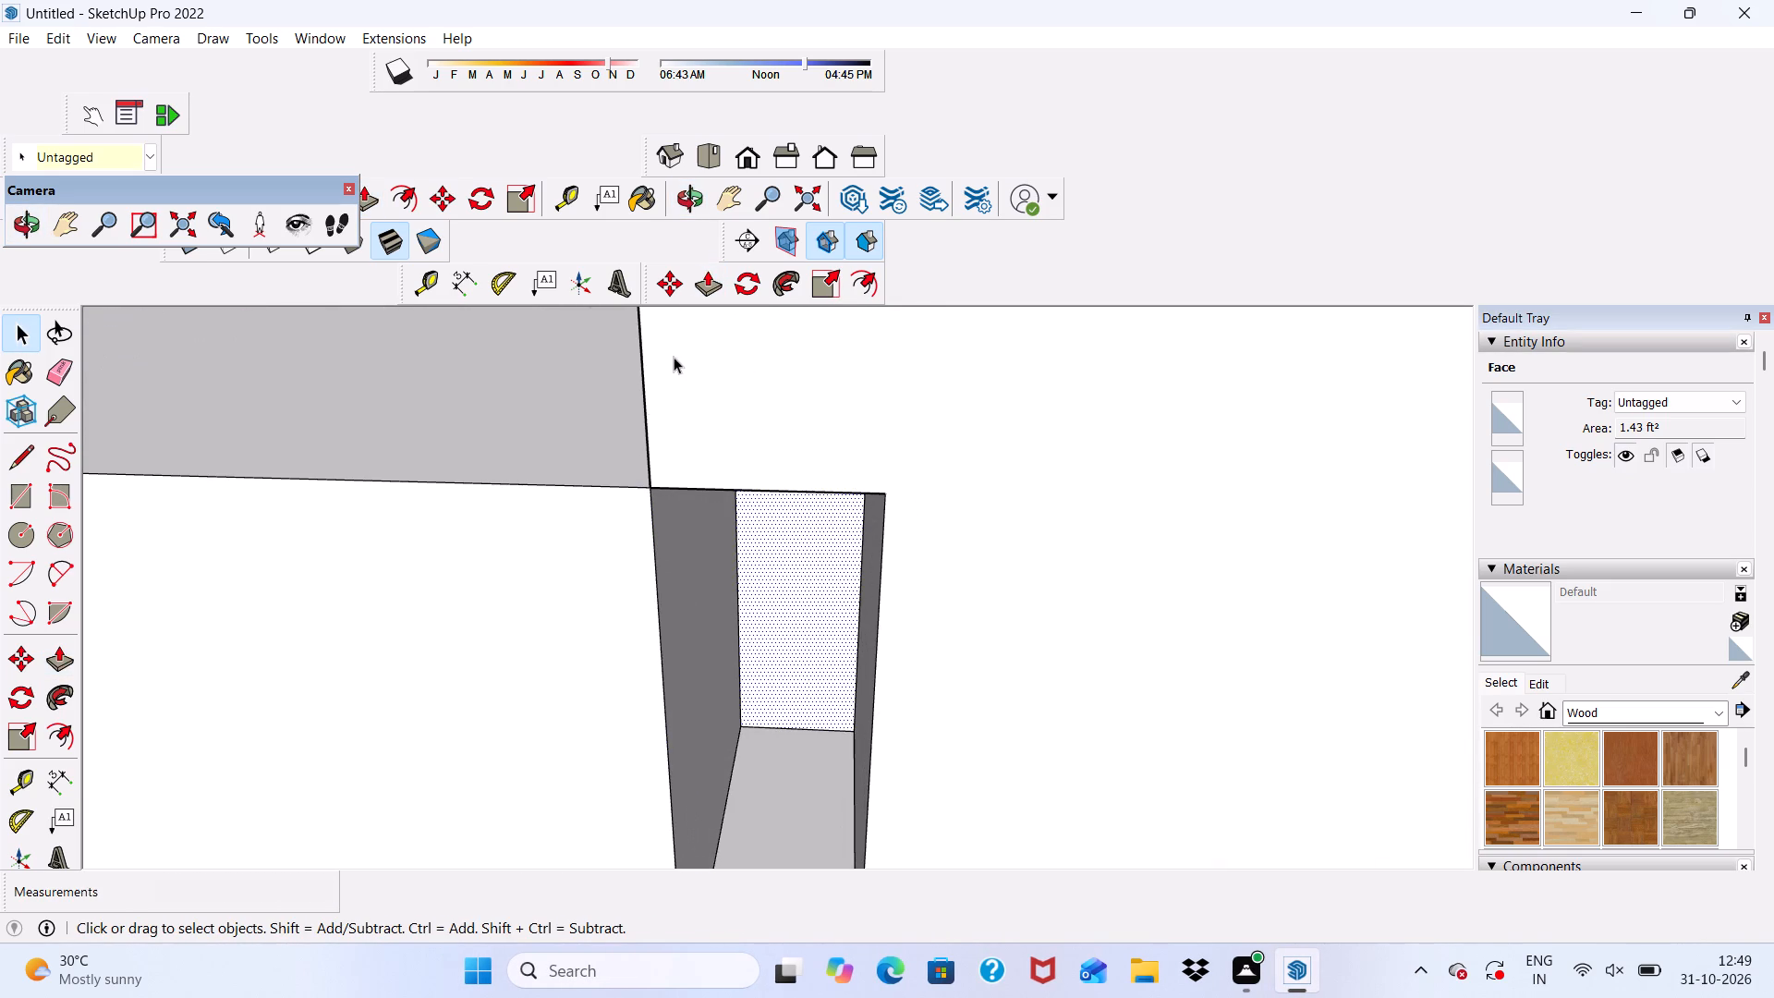
{"action": "left_click", "coordinate": [712, 283]}
{"action": "left_click", "coordinate": [787, 536]}
{"action": "left_click", "coordinate": [593, 507]}
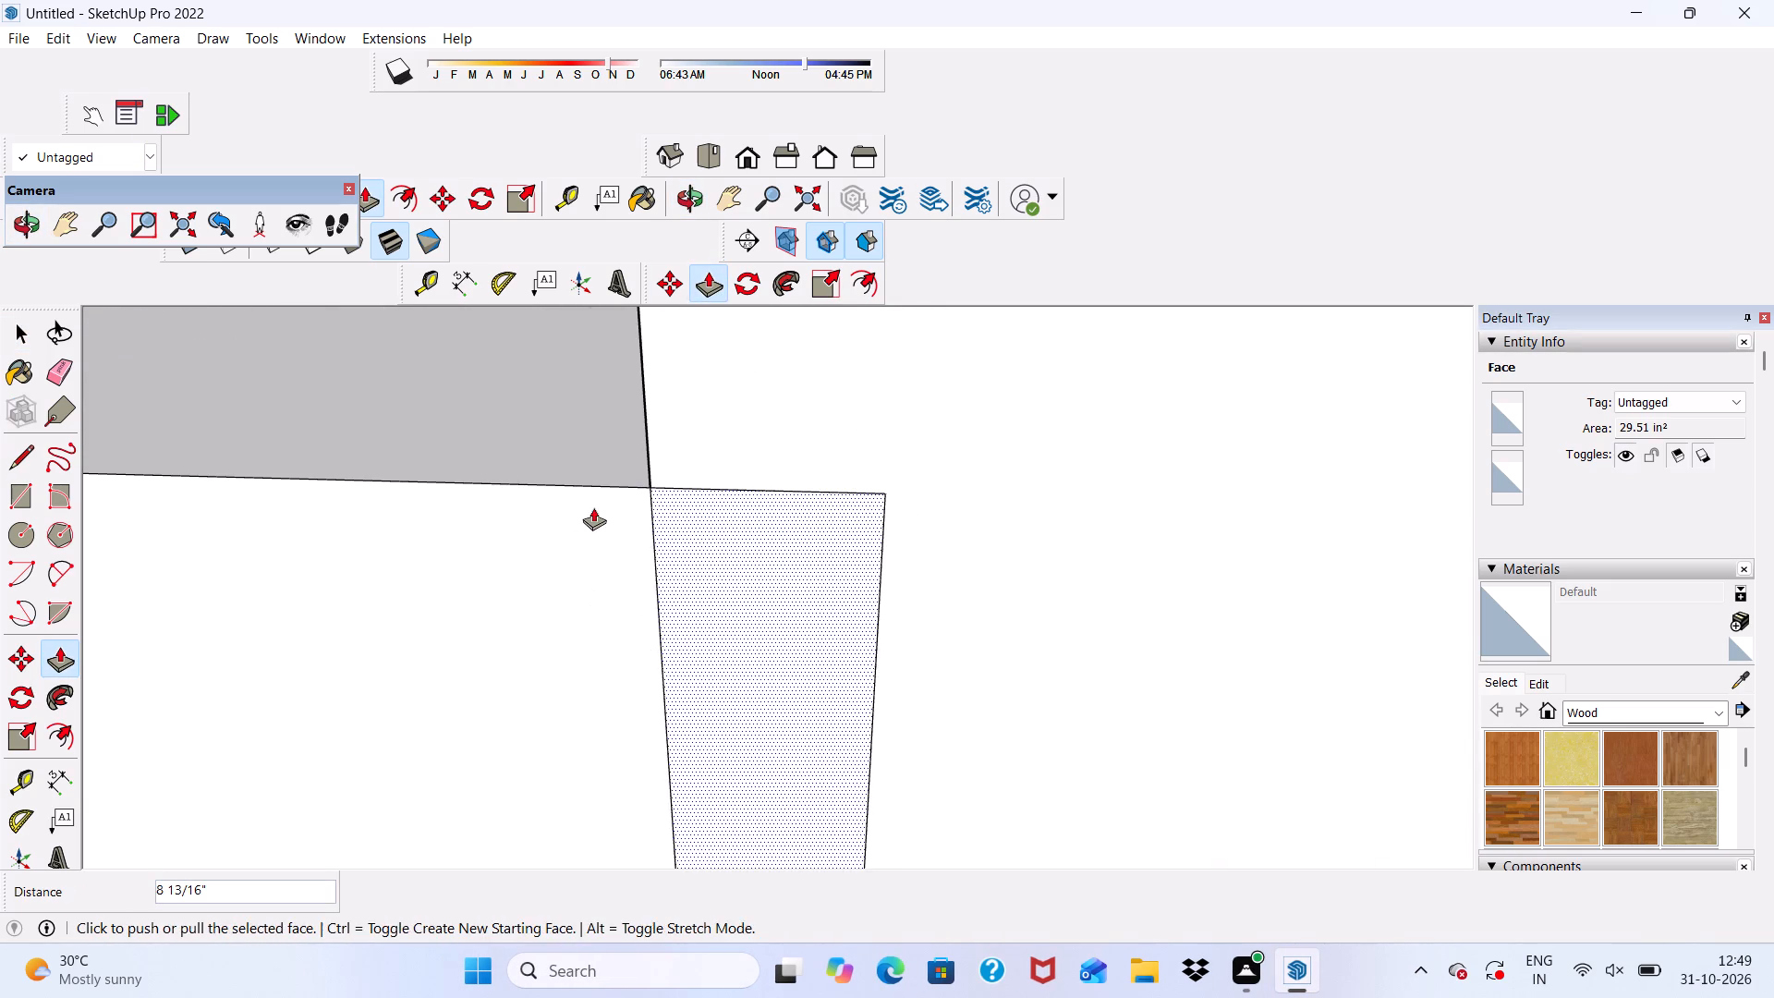
Push/Pull the lowest ledge's end face back 4' 5" along the projecting panel's front.
{"action": "scroll", "coordinate": [594, 499], "scroll_direction": "down", "scroll_amount": 5}
{"action": "middle_click_drag", "start_coordinate": [601, 525], "coordinate": [1124, 558]}
{"action": "scroll", "coordinate": [956, 439], "scroll_direction": "down", "scroll_amount": 5}
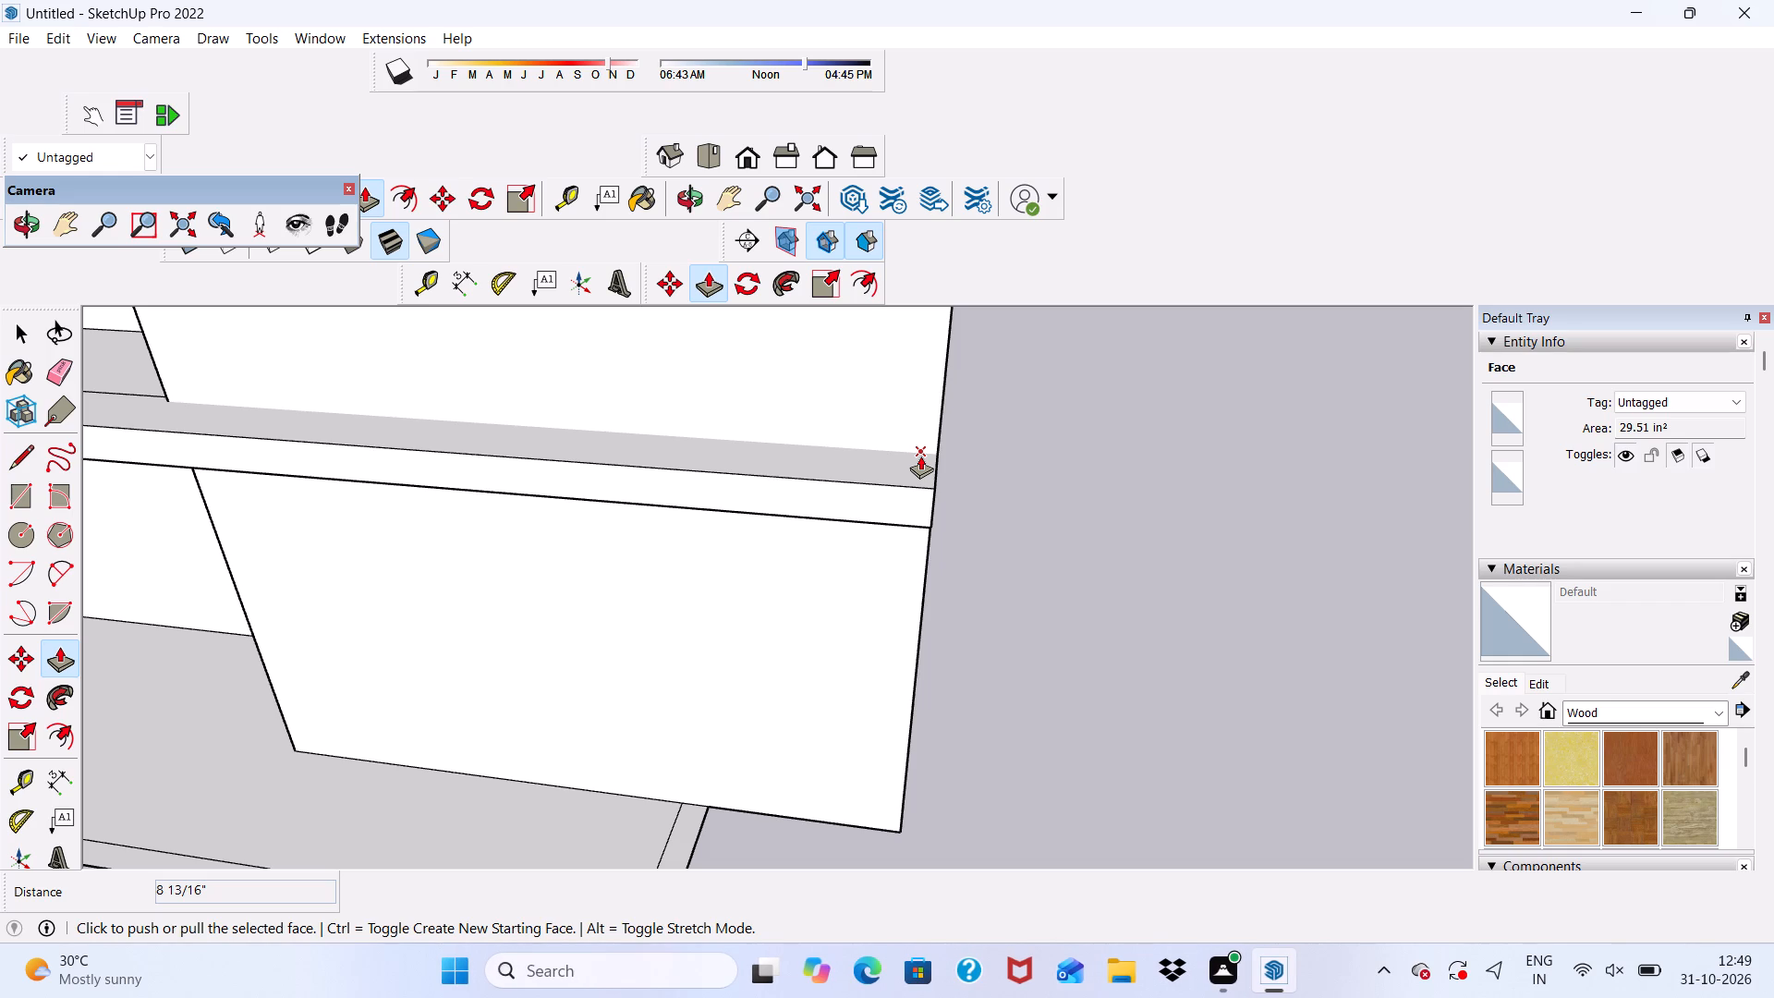
{"action": "key", "text": "space"}
{"action": "scroll", "coordinate": [653, 337], "scroll_direction": "down", "scroll_amount": 5}
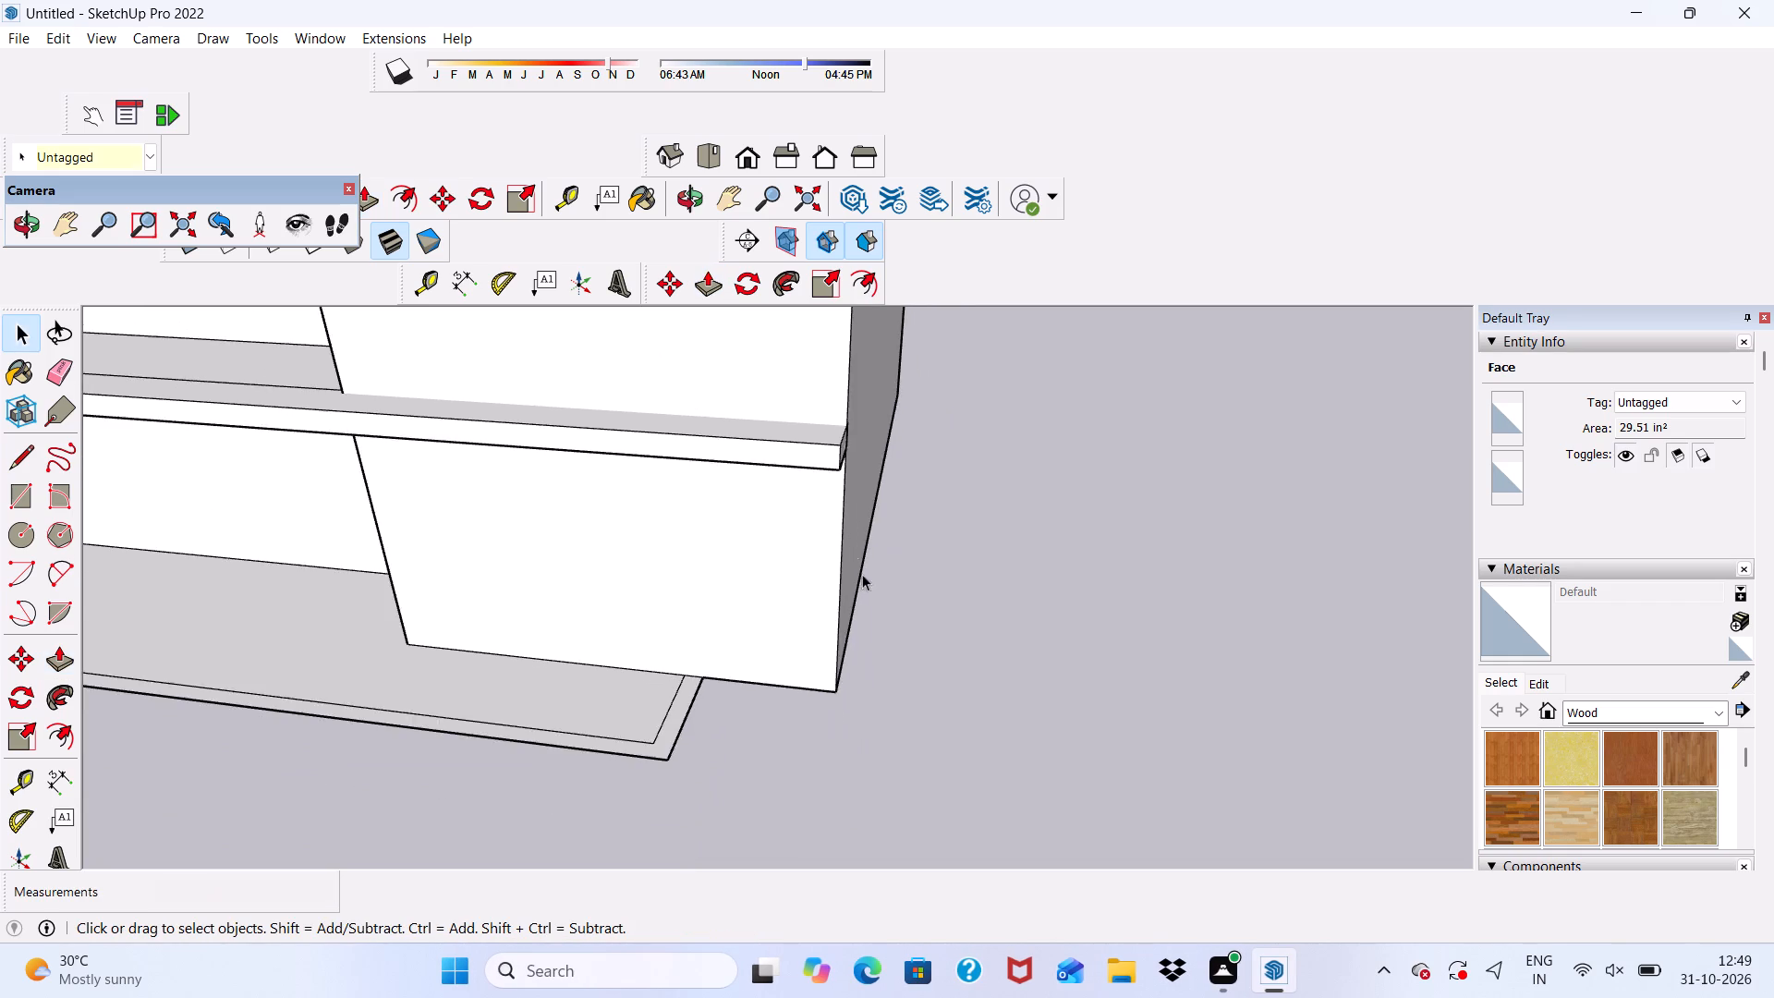
{"action": "scroll", "coordinate": [862, 574], "scroll_direction": "down", "scroll_amount": 4}
{"action": "middle_click_drag", "start_coordinate": [839, 528], "coordinate": [512, 478]}
{"action": "scroll", "coordinate": [703, 396], "scroll_direction": "up", "scroll_amount": 10}
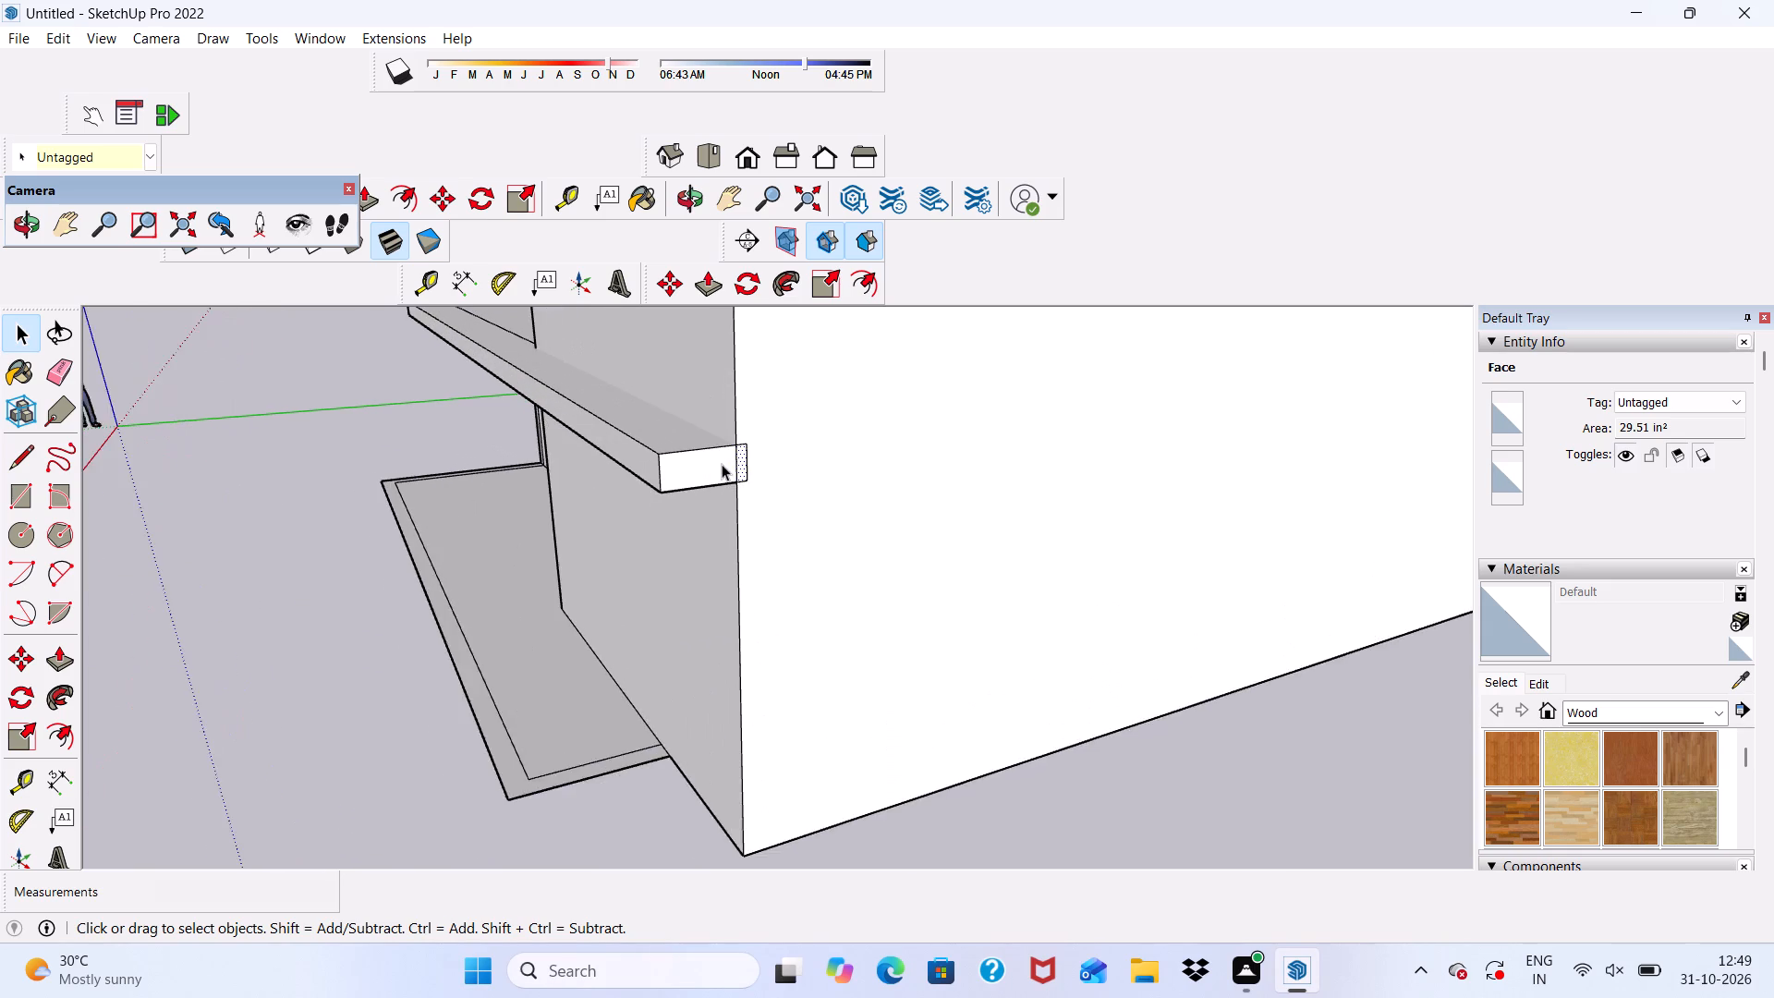
{"action": "left_click", "coordinate": [722, 464]}
{"action": "left_click", "coordinate": [696, 285]}
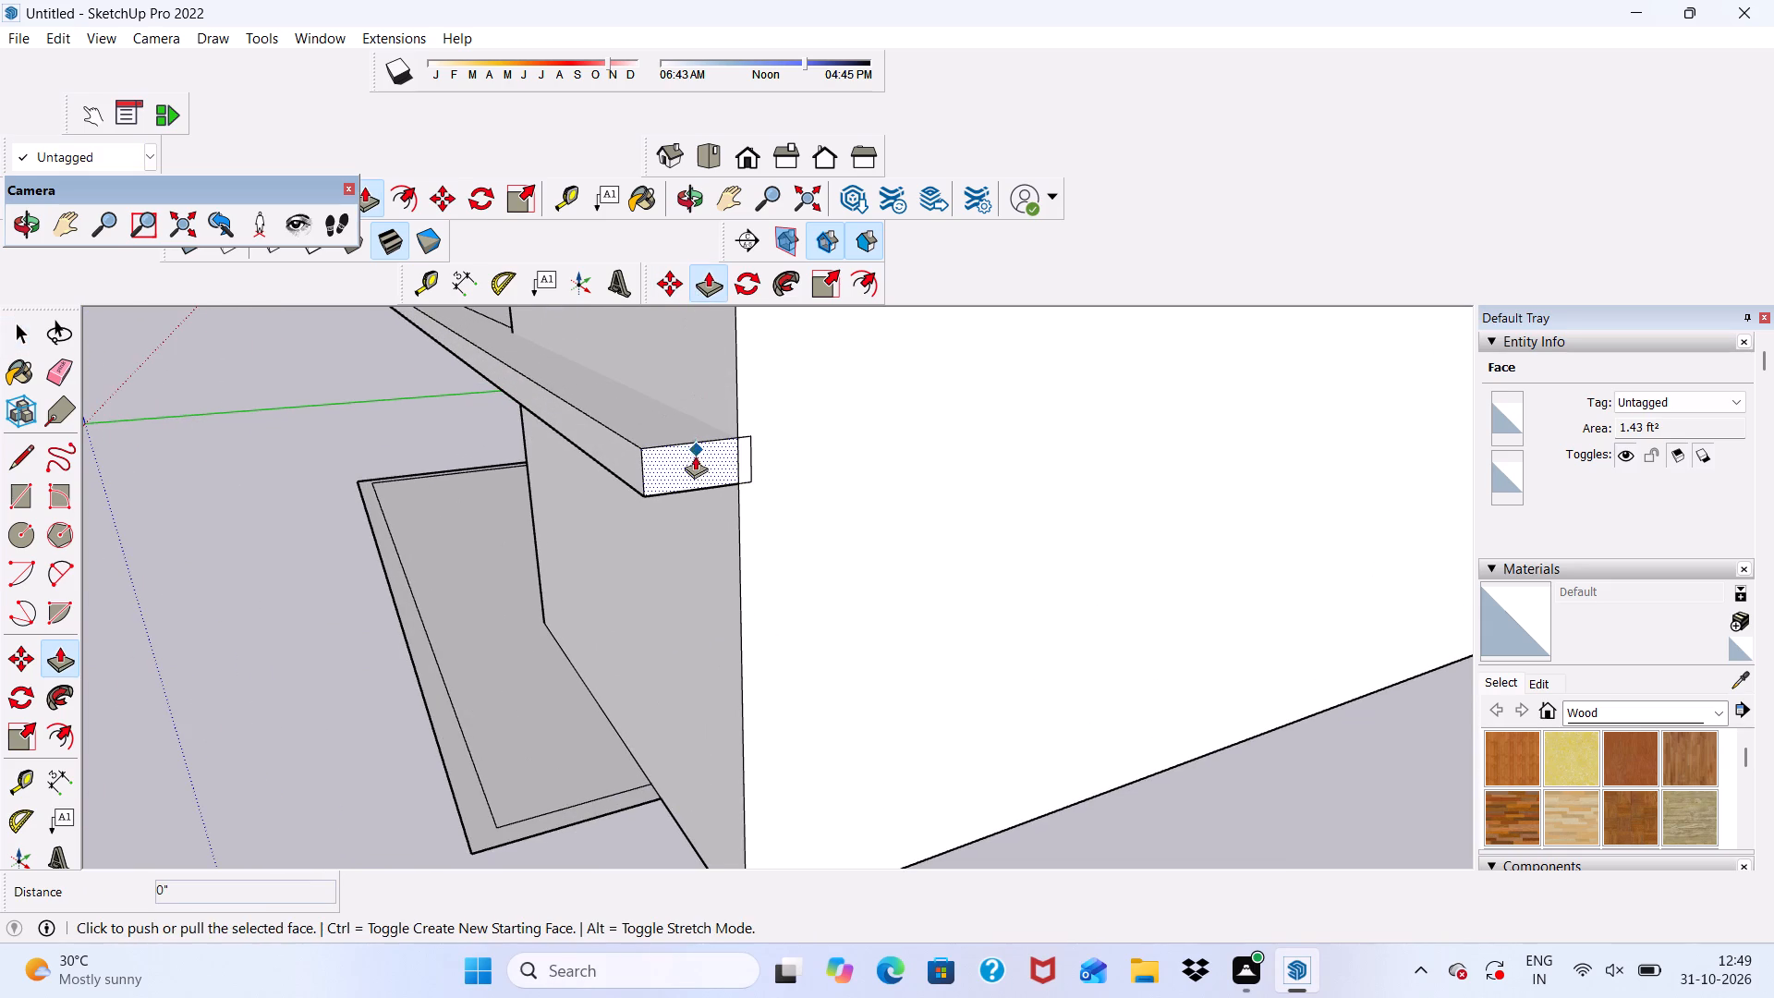
{"action": "left_click", "coordinate": [695, 459]}
{"action": "left_click", "coordinate": [620, 402]}
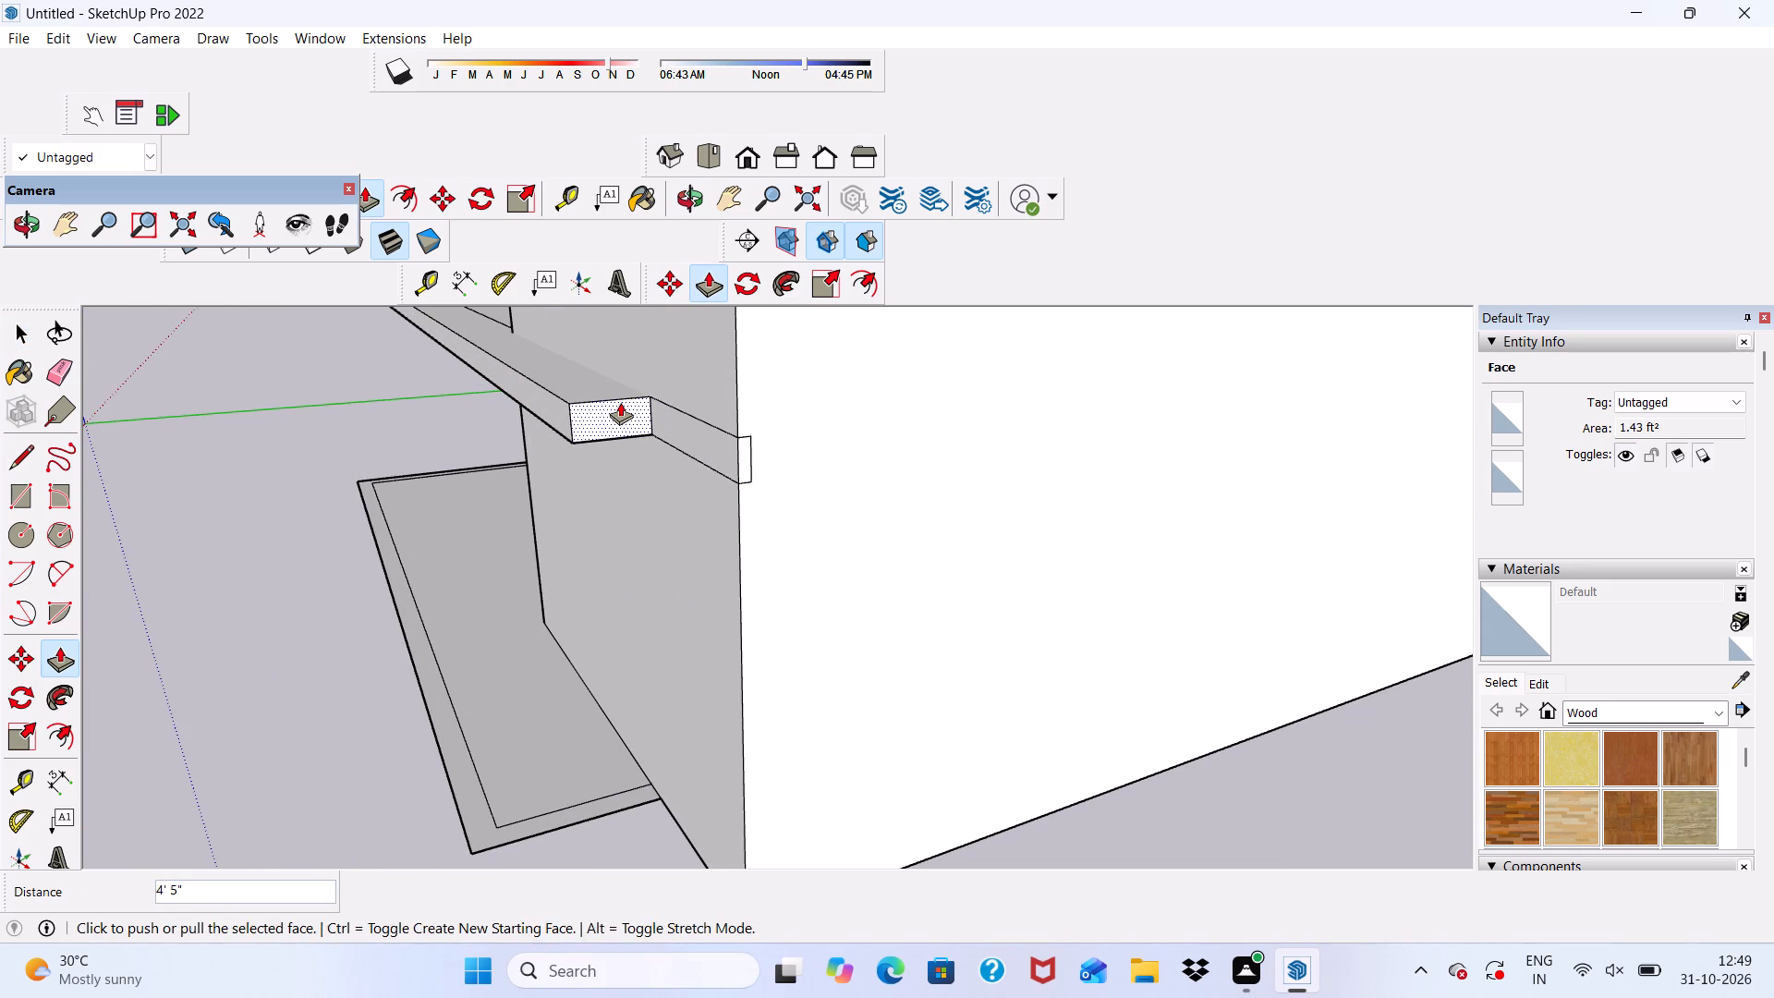
Push/Pull the lowest ledge's end face slightly further back along the projecting panel's front, and clear the selection.
{"action": "scroll", "coordinate": [625, 408], "scroll_direction": "down", "scroll_amount": 5}
{"action": "middle_click_drag", "start_coordinate": [631, 435], "coordinate": [974, 449]}
{"action": "scroll", "coordinate": [990, 437], "scroll_direction": "up", "scroll_amount": 1}
{"action": "scroll", "coordinate": [984, 421], "scroll_direction": "down", "scroll_amount": 4}
{"action": "middle_click_drag", "start_coordinate": [964, 453], "coordinate": [1014, 385]}
{"action": "scroll", "coordinate": [1015, 384], "scroll_direction": "down", "scroll_amount": 10}
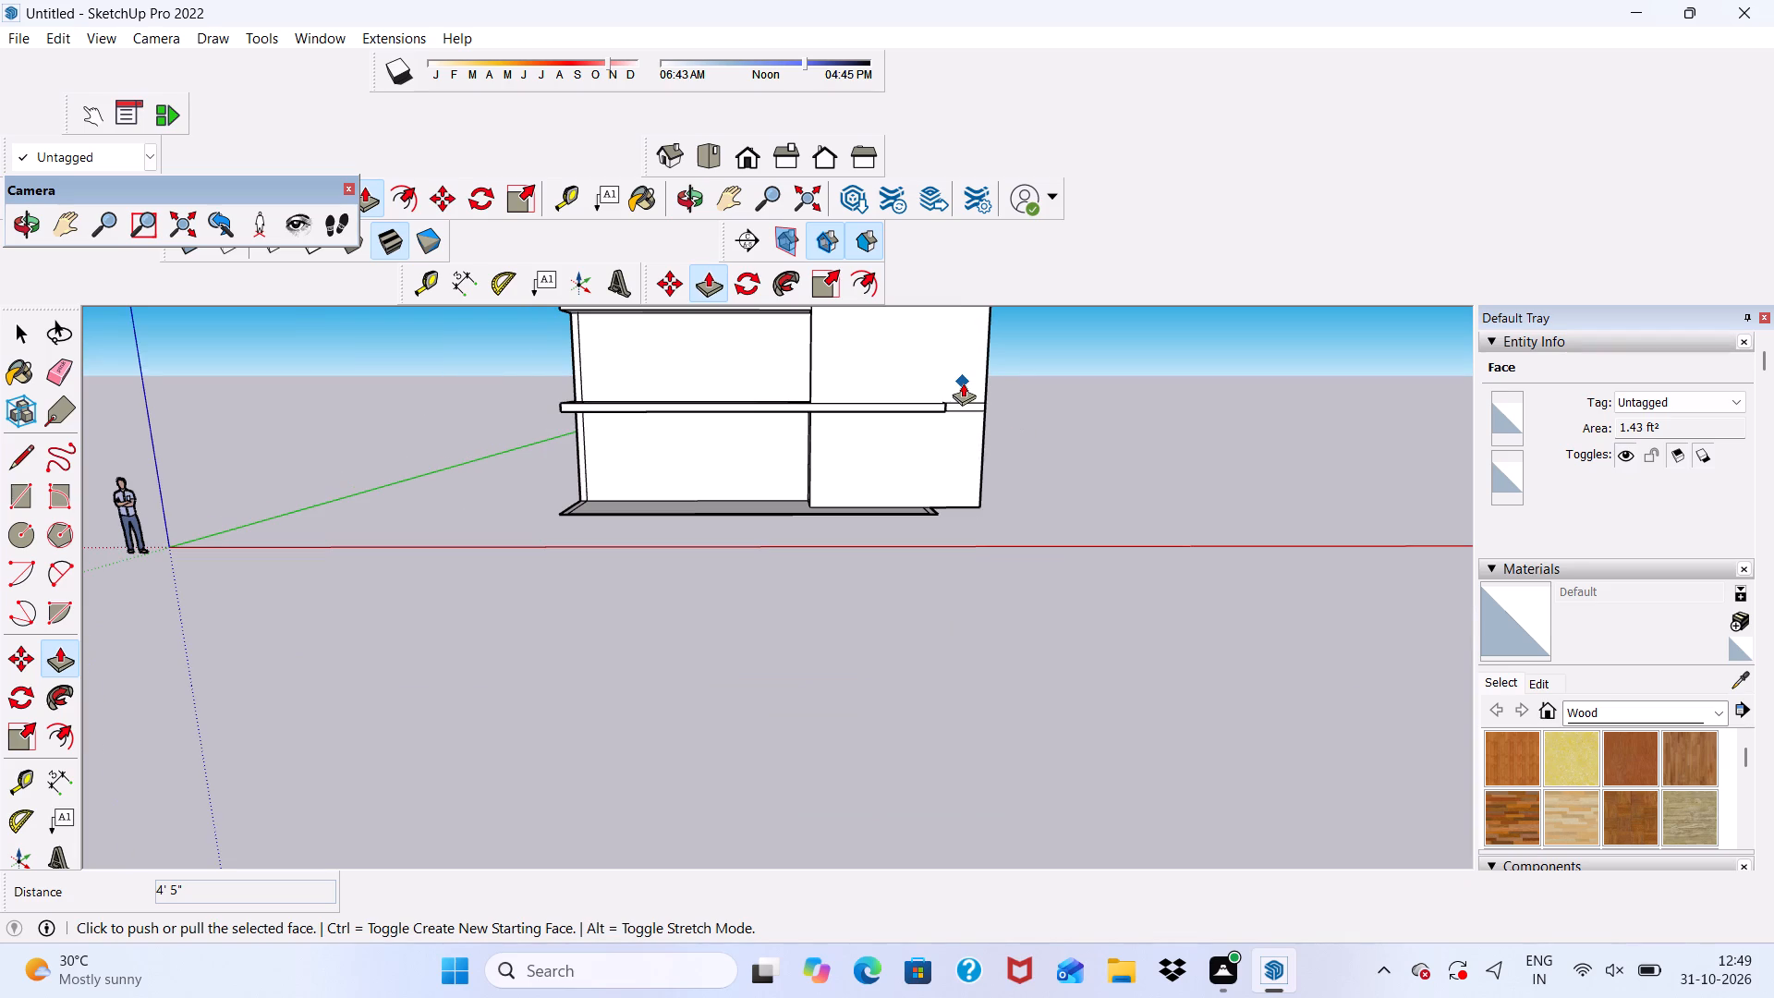
{"action": "scroll", "coordinate": [973, 378], "scroll_direction": "up", "scroll_amount": 5}
{"action": "middle_click_drag", "start_coordinate": [971, 370], "coordinate": [779, 407]}
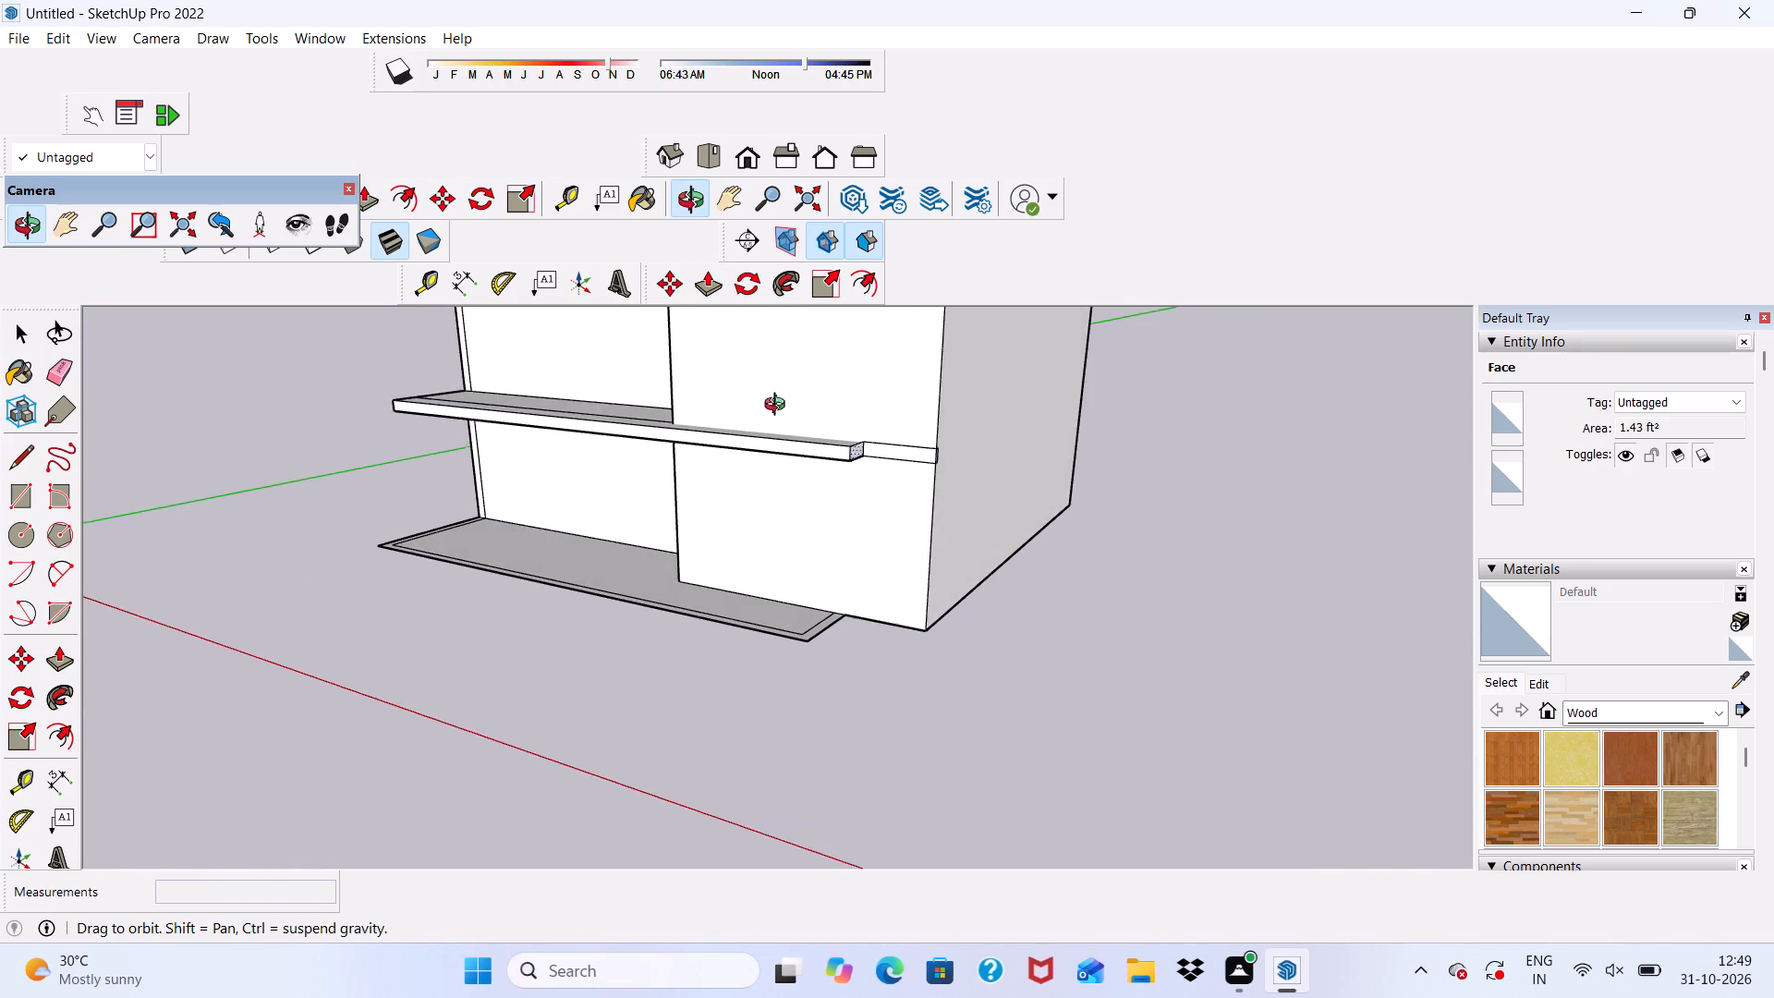
{"action": "middle_click_drag", "start_coordinate": [779, 407], "coordinate": [753, 434]}
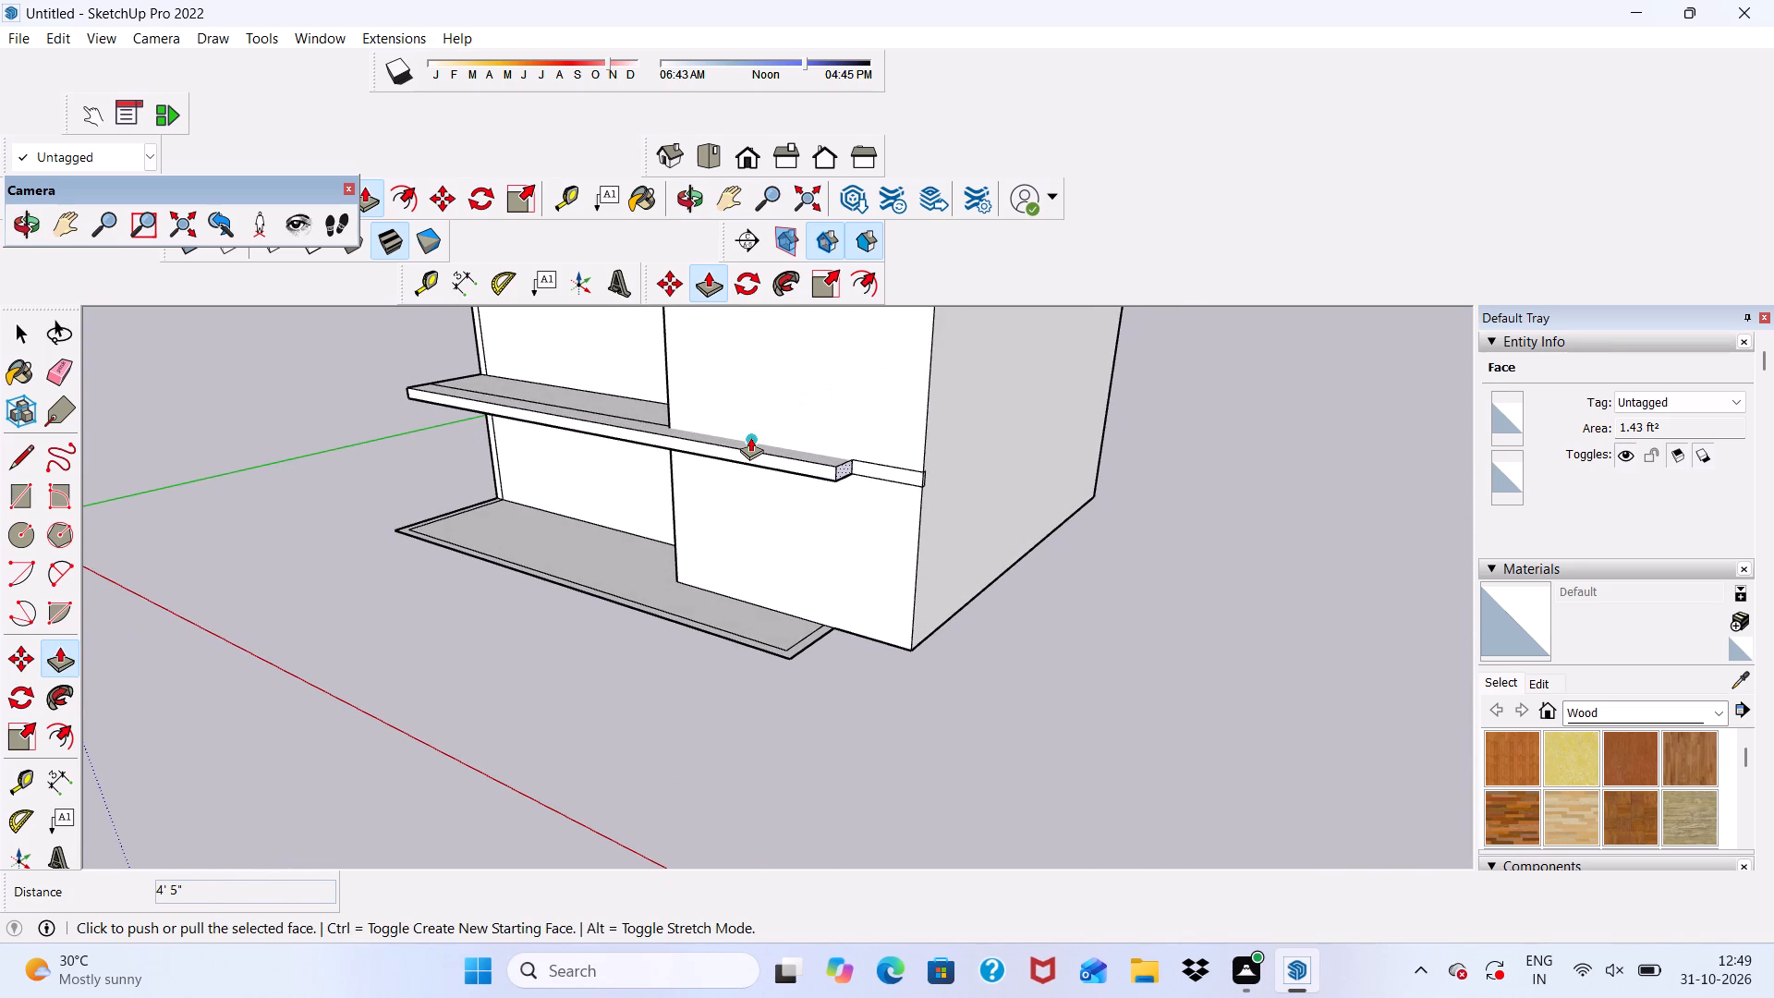
{"action": "middle_click_drag", "start_coordinate": [803, 531], "coordinate": [678, 553]}
{"action": "scroll", "coordinate": [840, 503], "scroll_direction": "up", "scroll_amount": 11}
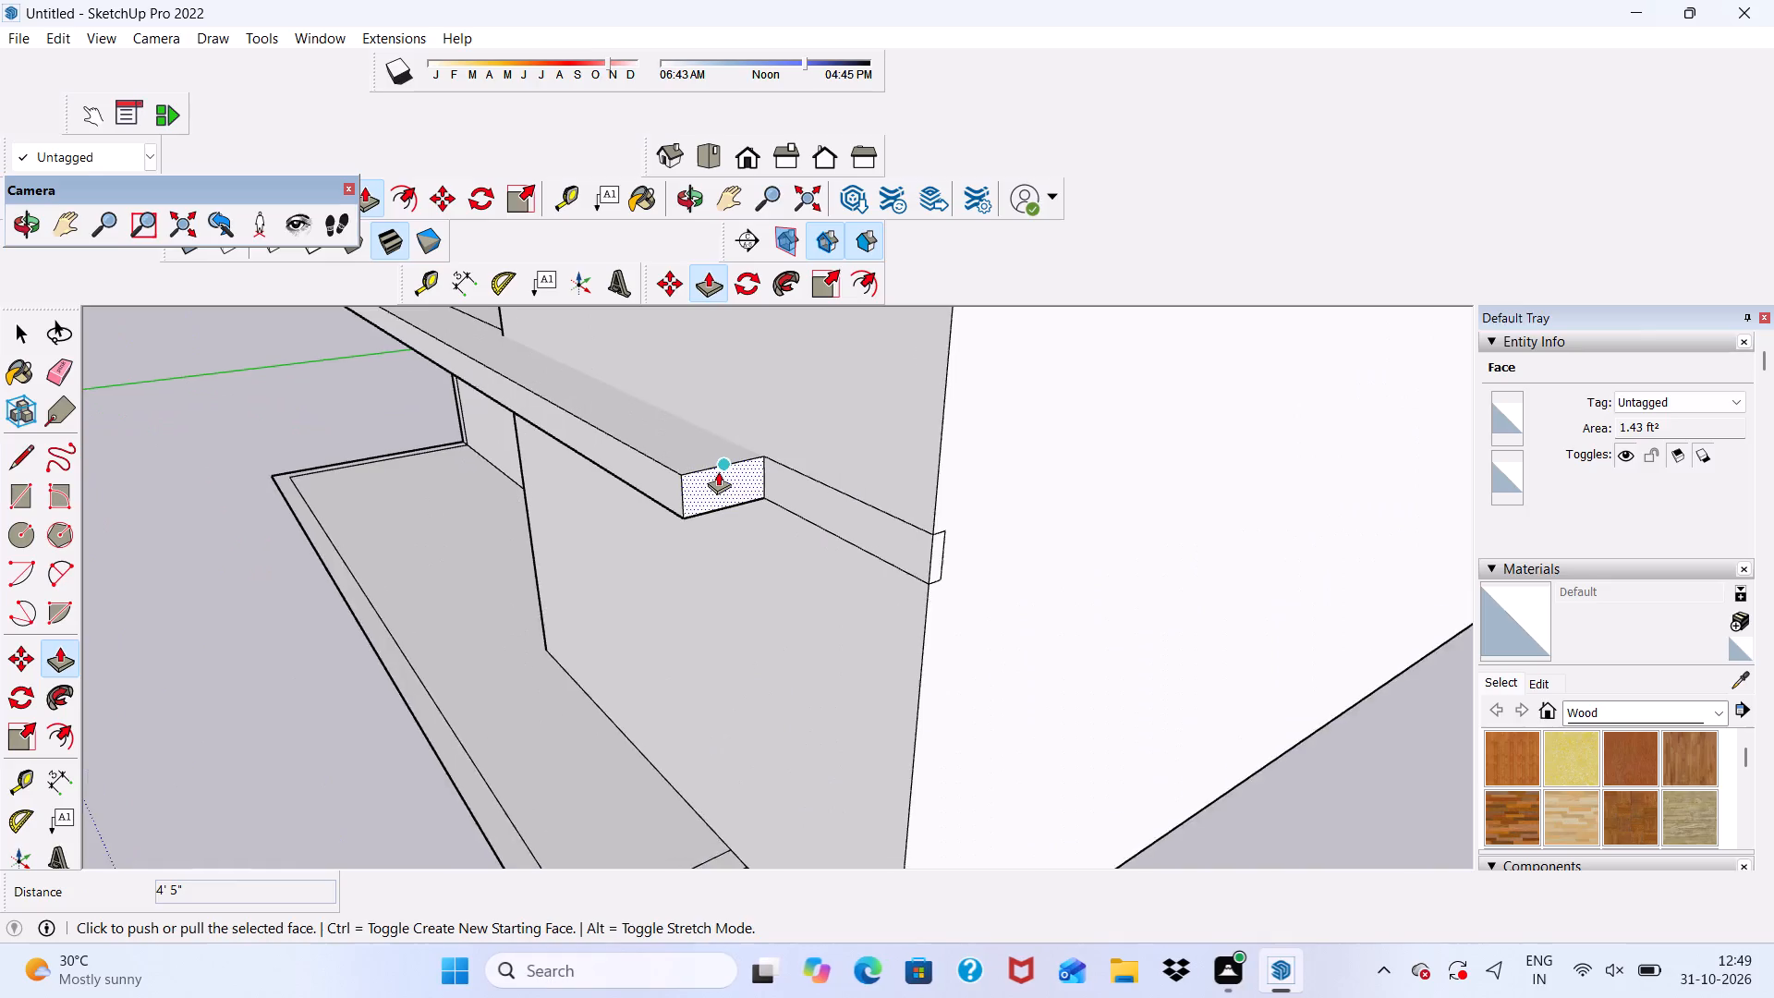
{"action": "left_click", "coordinate": [722, 481]}
{"action": "left_click", "coordinate": [703, 459]}
{"action": "scroll", "coordinate": [702, 461], "scroll_direction": "down", "scroll_amount": 4}
{"action": "middle_click_drag", "start_coordinate": [721, 492], "coordinate": [859, 499]}
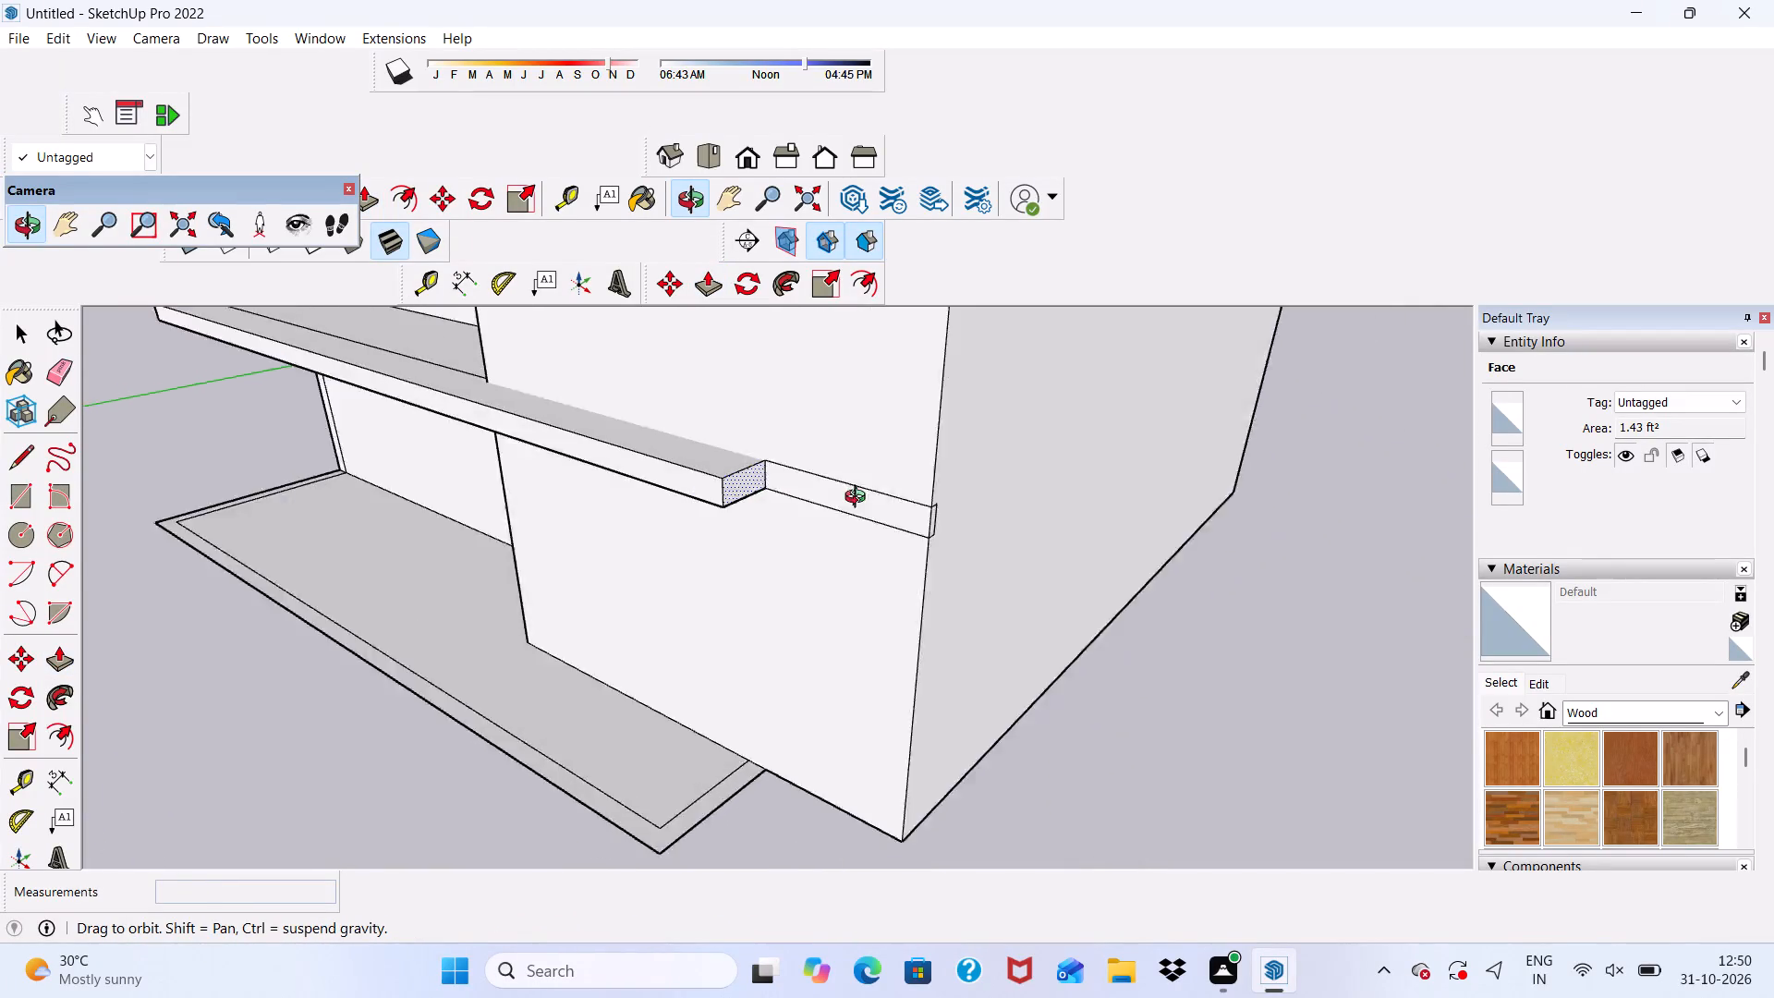
{"action": "middle_click_drag", "start_coordinate": [859, 499], "coordinate": [996, 511]}
{"action": "key", "text": "space"}
{"action": "left_click", "coordinate": [1132, 453]}
{"action": "scroll", "coordinate": [1058, 455], "scroll_direction": "down", "scroll_amount": 4}
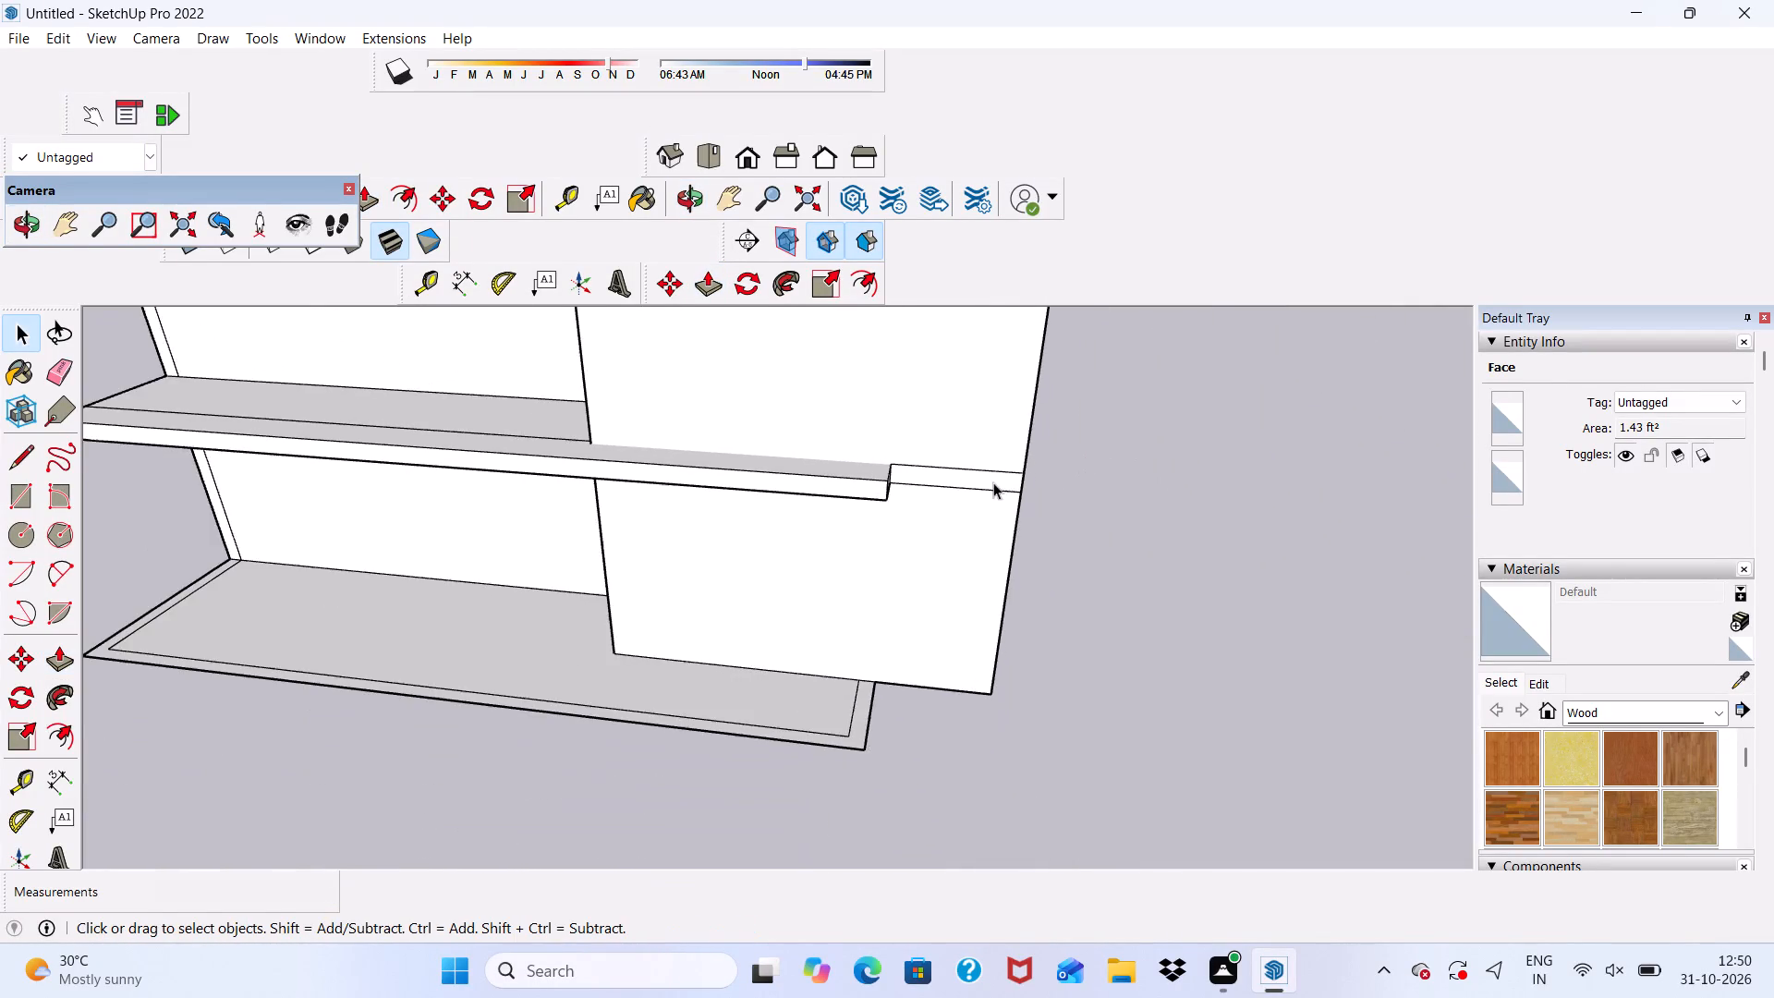
Draw a rectangle about 1' 9" deep on top of the lowest ledge, at its end in front of the projecting panel.
{"action": "middle_click_drag", "start_coordinate": [993, 482], "coordinate": [1033, 514]}
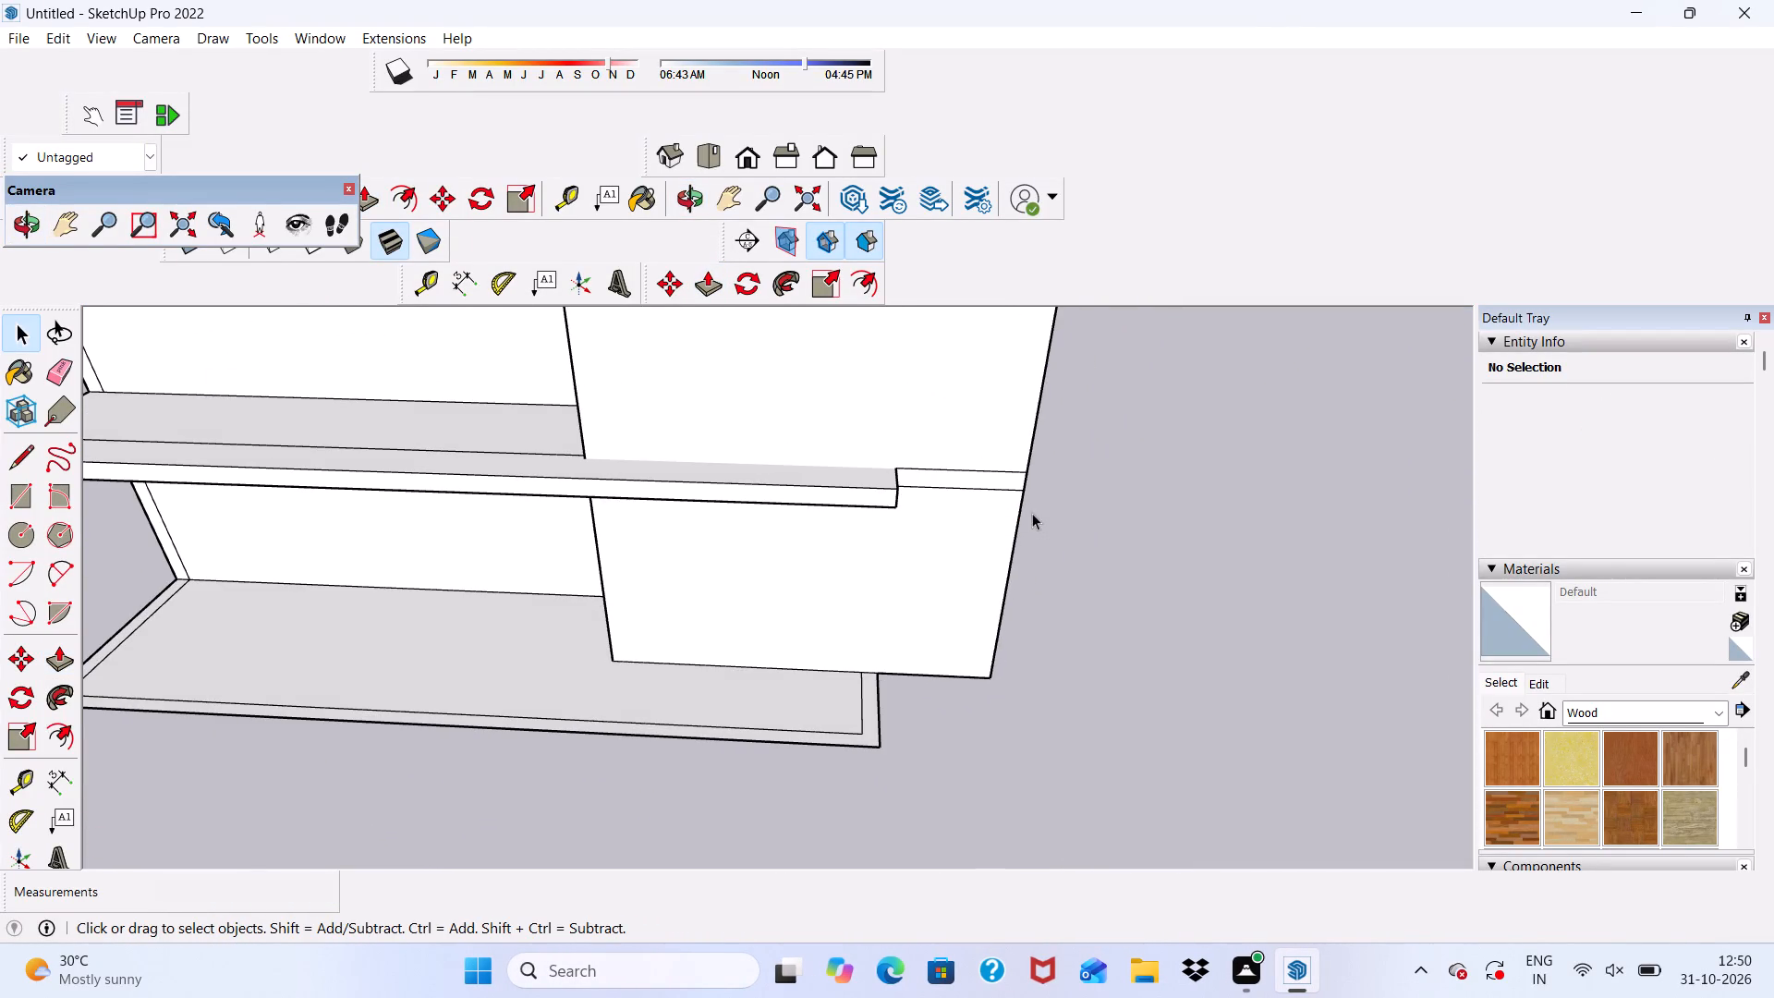
{"action": "scroll", "coordinate": [958, 465], "scroll_direction": "up", "scroll_amount": 7}
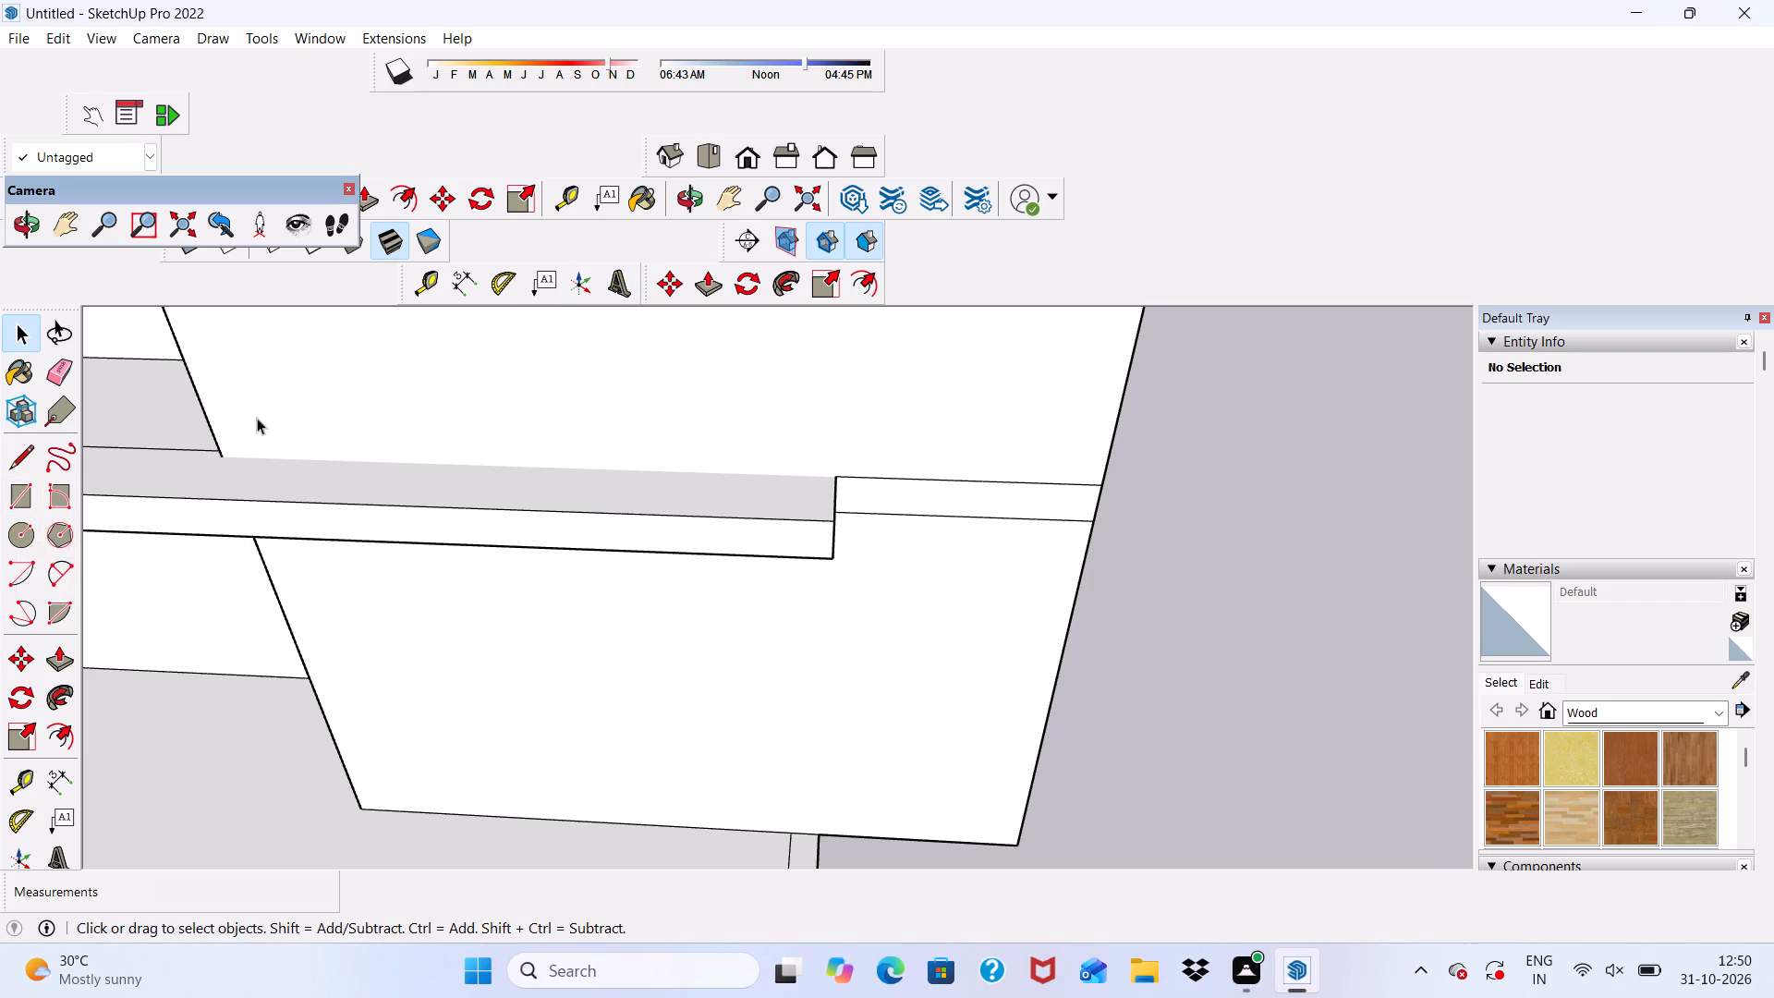
{"action": "left_click", "coordinate": [28, 494]}
{"action": "scroll", "coordinate": [809, 538], "scroll_direction": "up", "scroll_amount": 5}
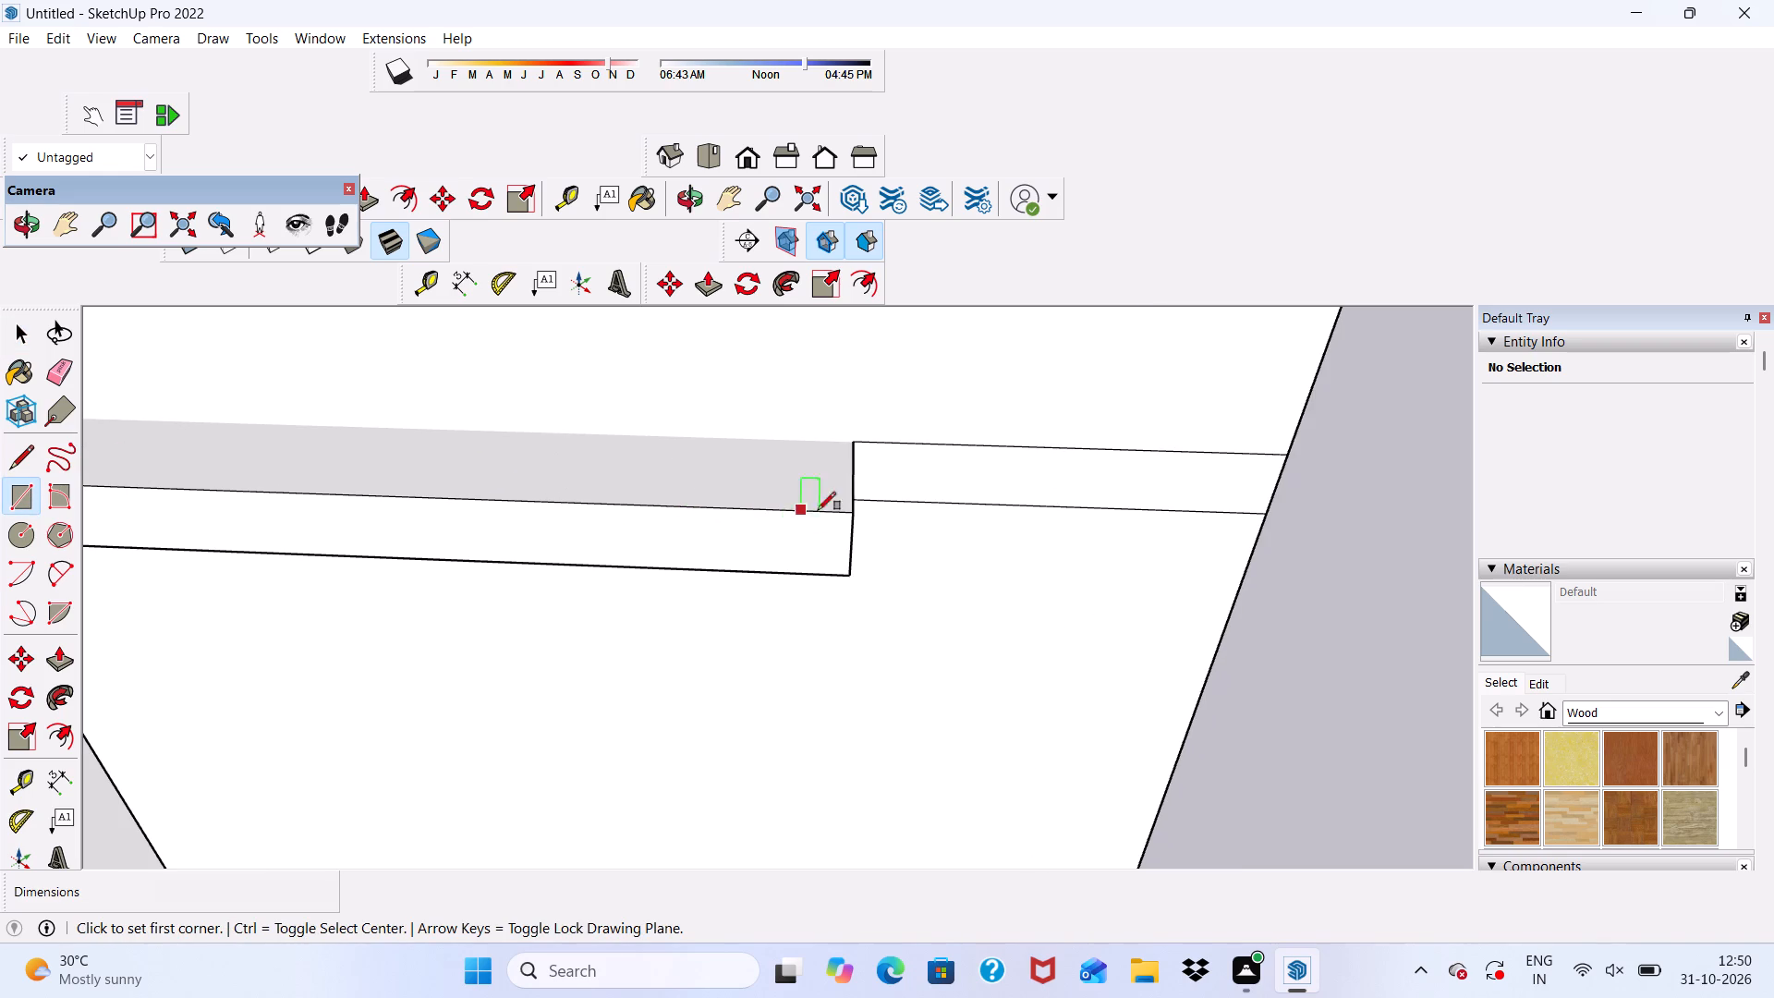
{"action": "left_click", "coordinate": [850, 517]}
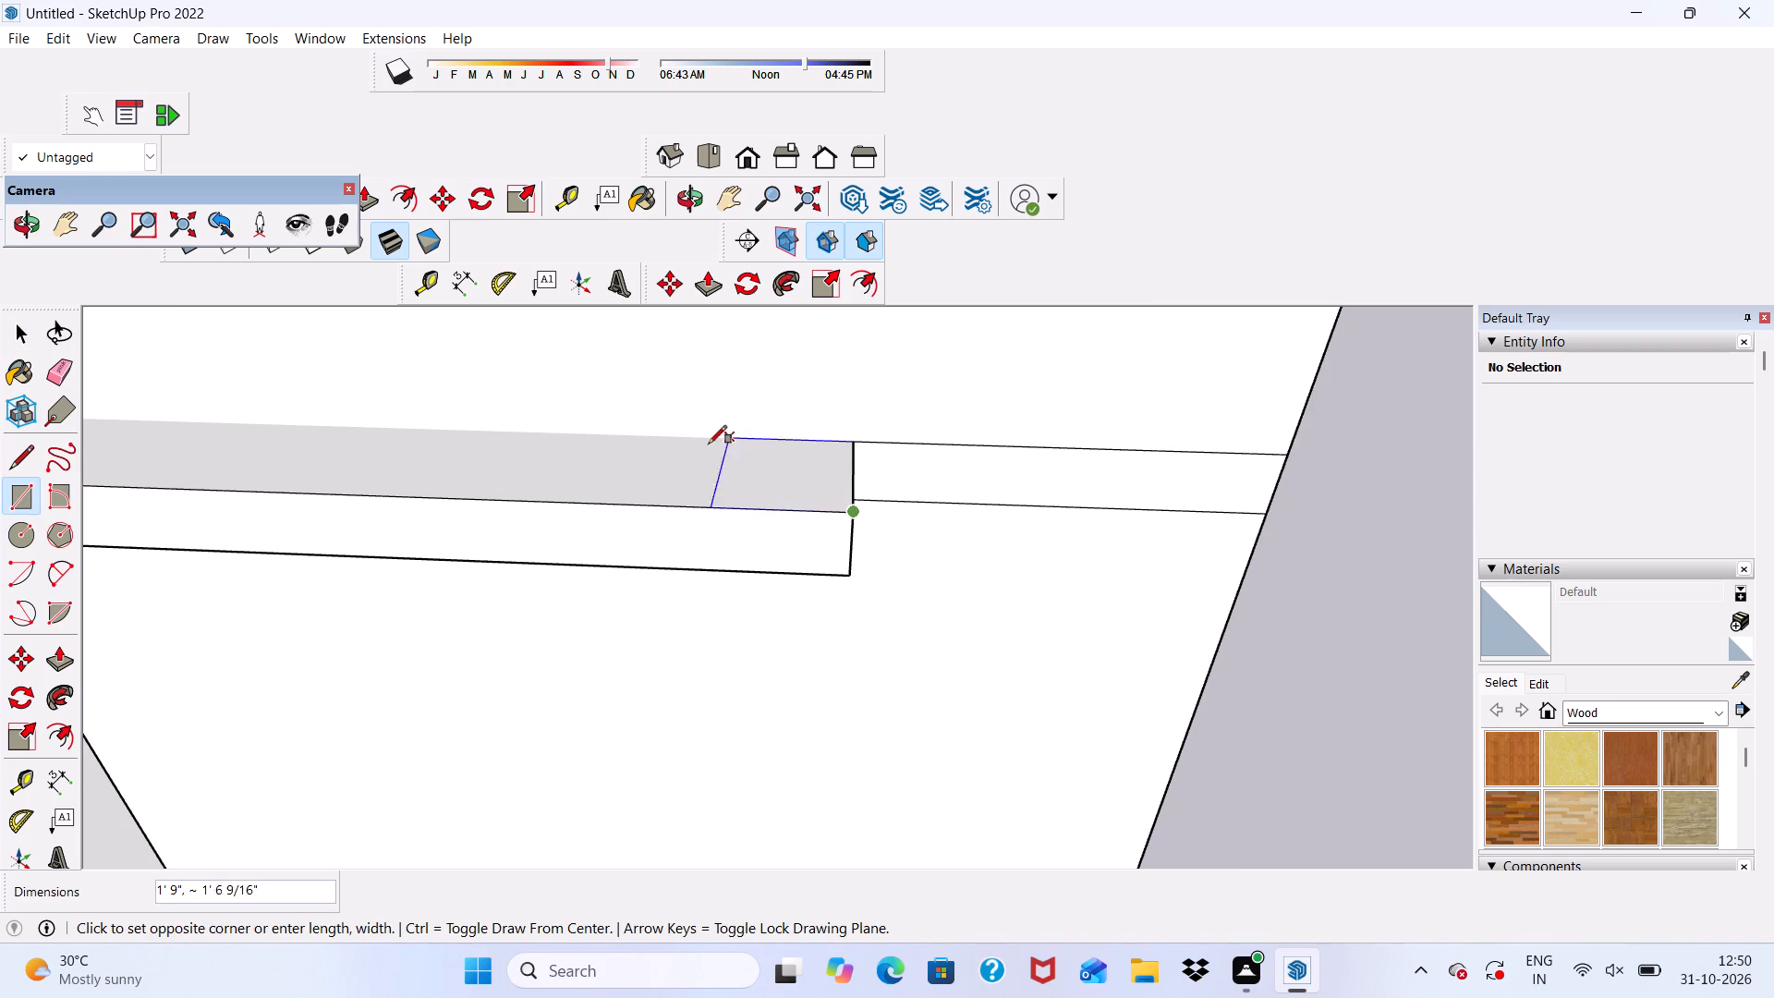
{"action": "left_click", "coordinate": [699, 444]}
{"action": "scroll", "coordinate": [690, 441], "scroll_direction": "down", "scroll_amount": 14}
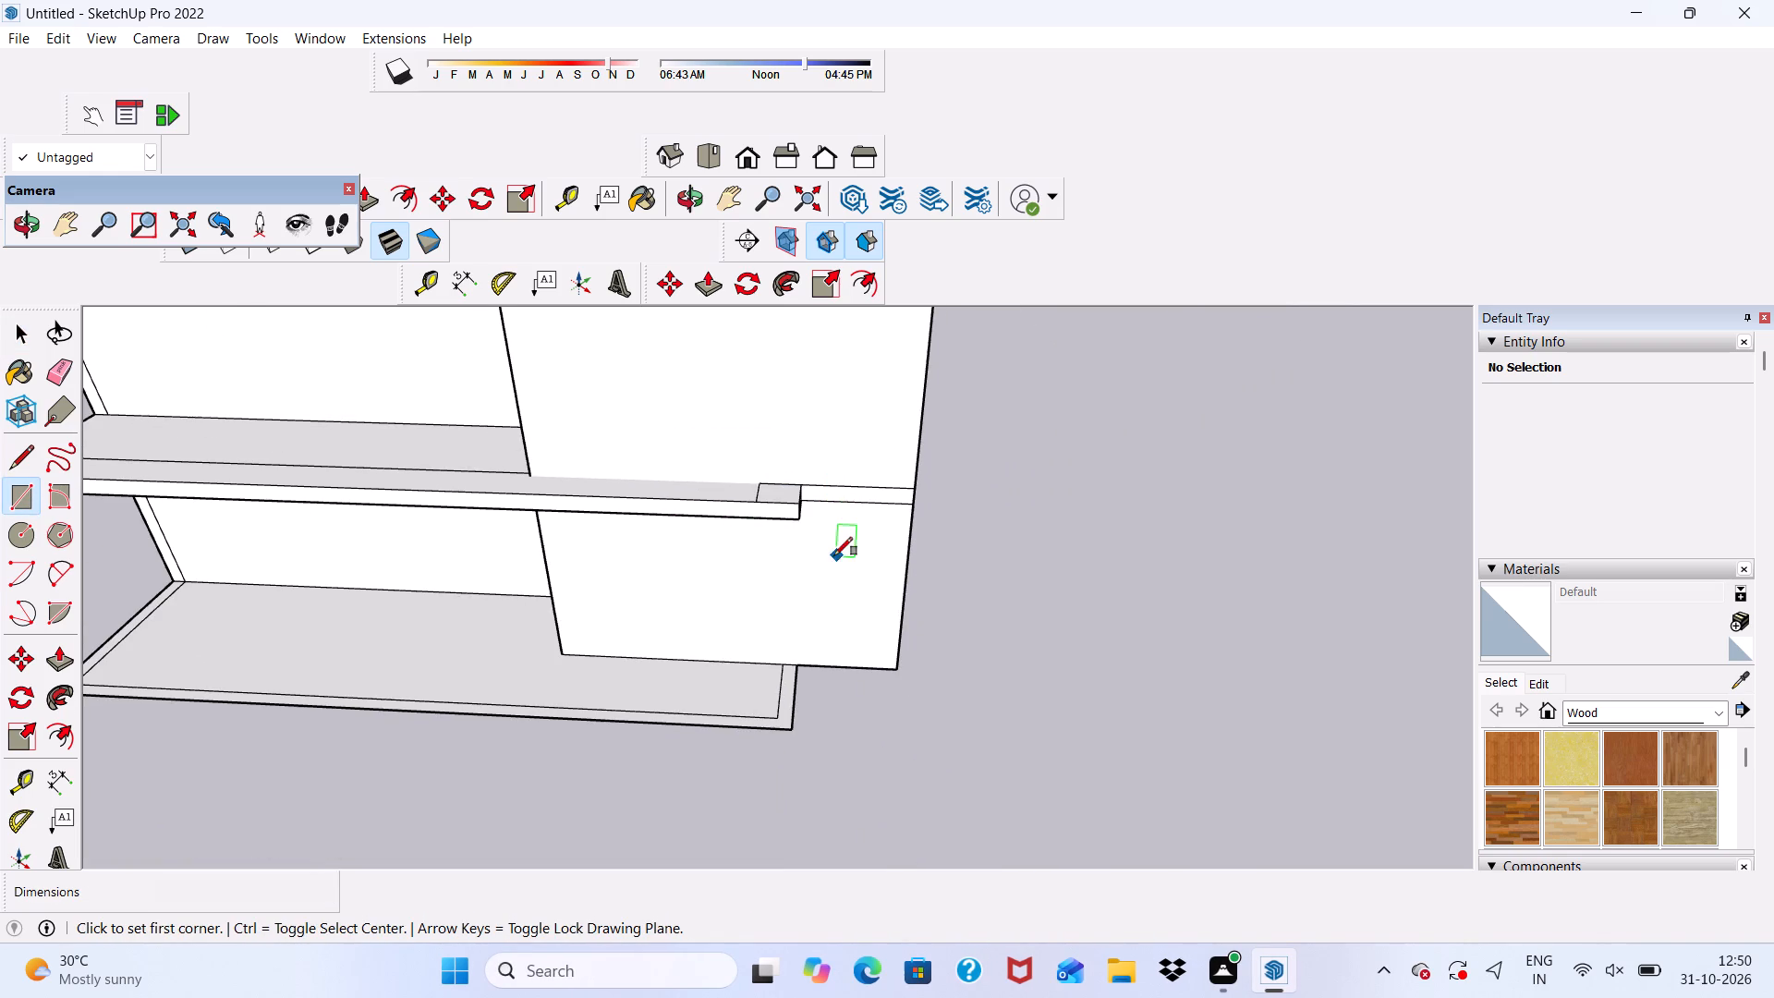
Push/Pull the small rectangle on the ledge's end up about 29' 2 3/16" to the main building's roof corner.
{"action": "key", "text": "space"}
{"action": "middle_click_drag", "start_coordinate": [813, 541], "coordinate": [782, 640]}
{"action": "scroll", "coordinate": [779, 624], "scroll_direction": "up", "scroll_amount": 5}
{"action": "left_click", "coordinate": [772, 524]}
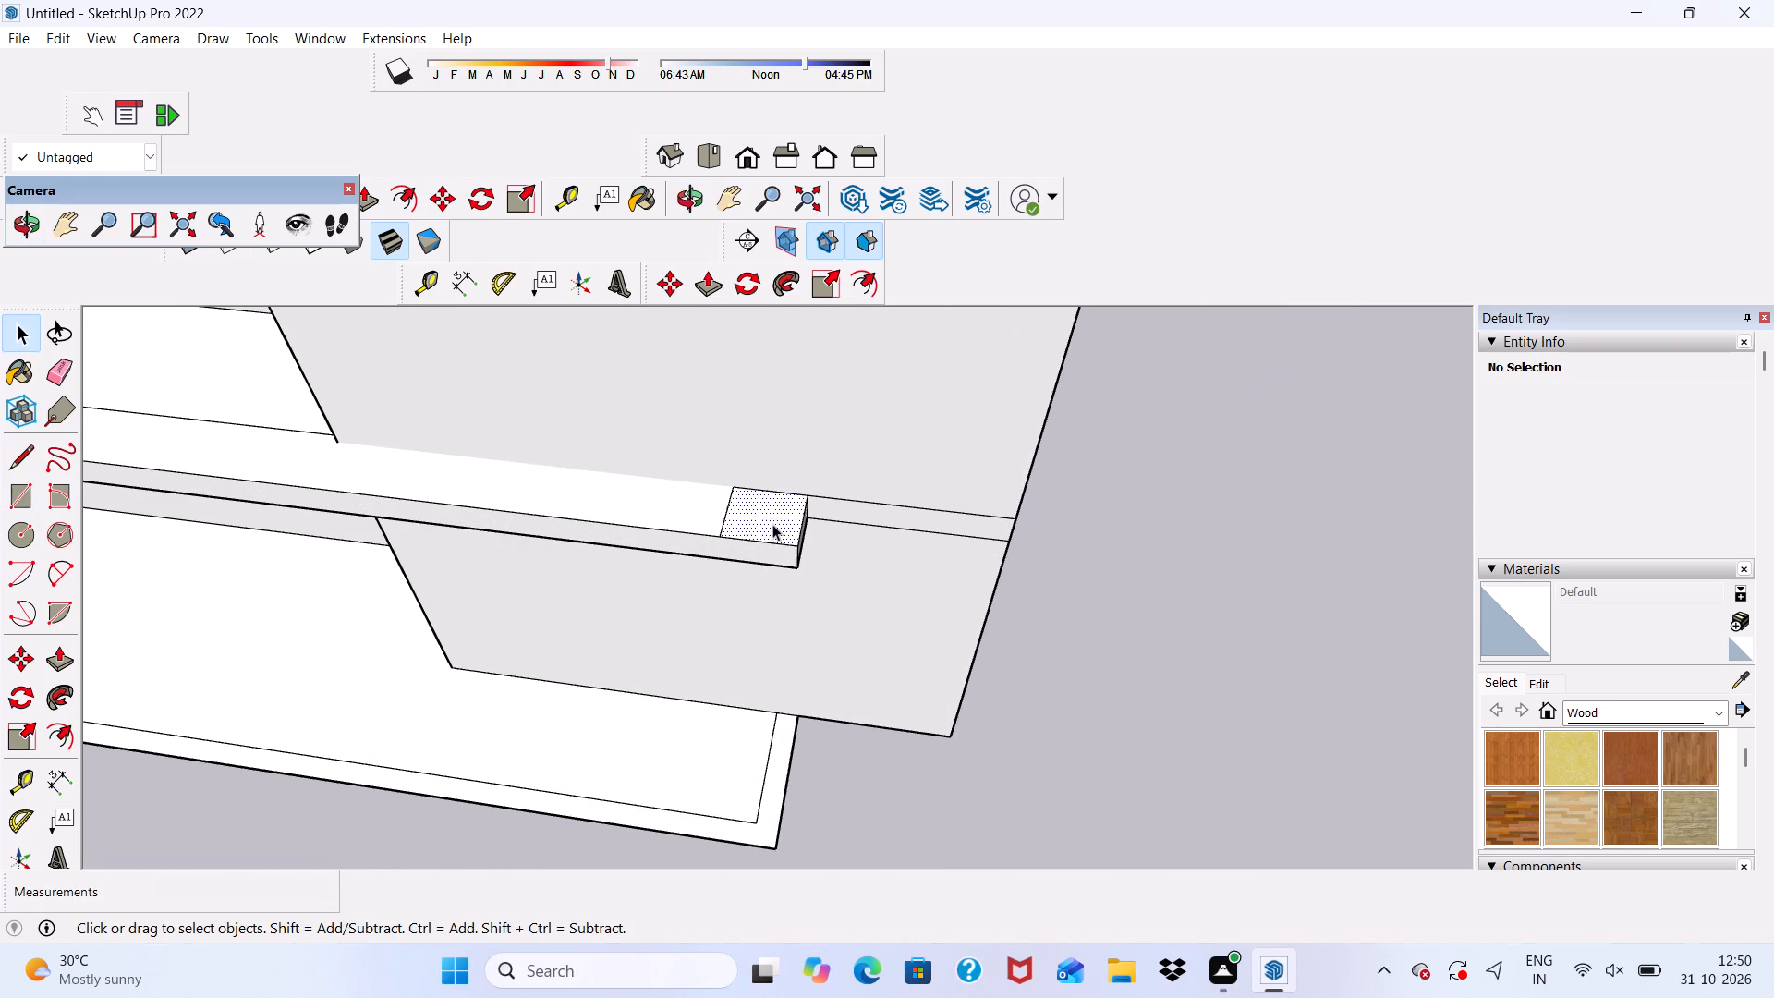
{"action": "left_click", "coordinate": [706, 278]}
{"action": "left_click", "coordinate": [763, 524]}
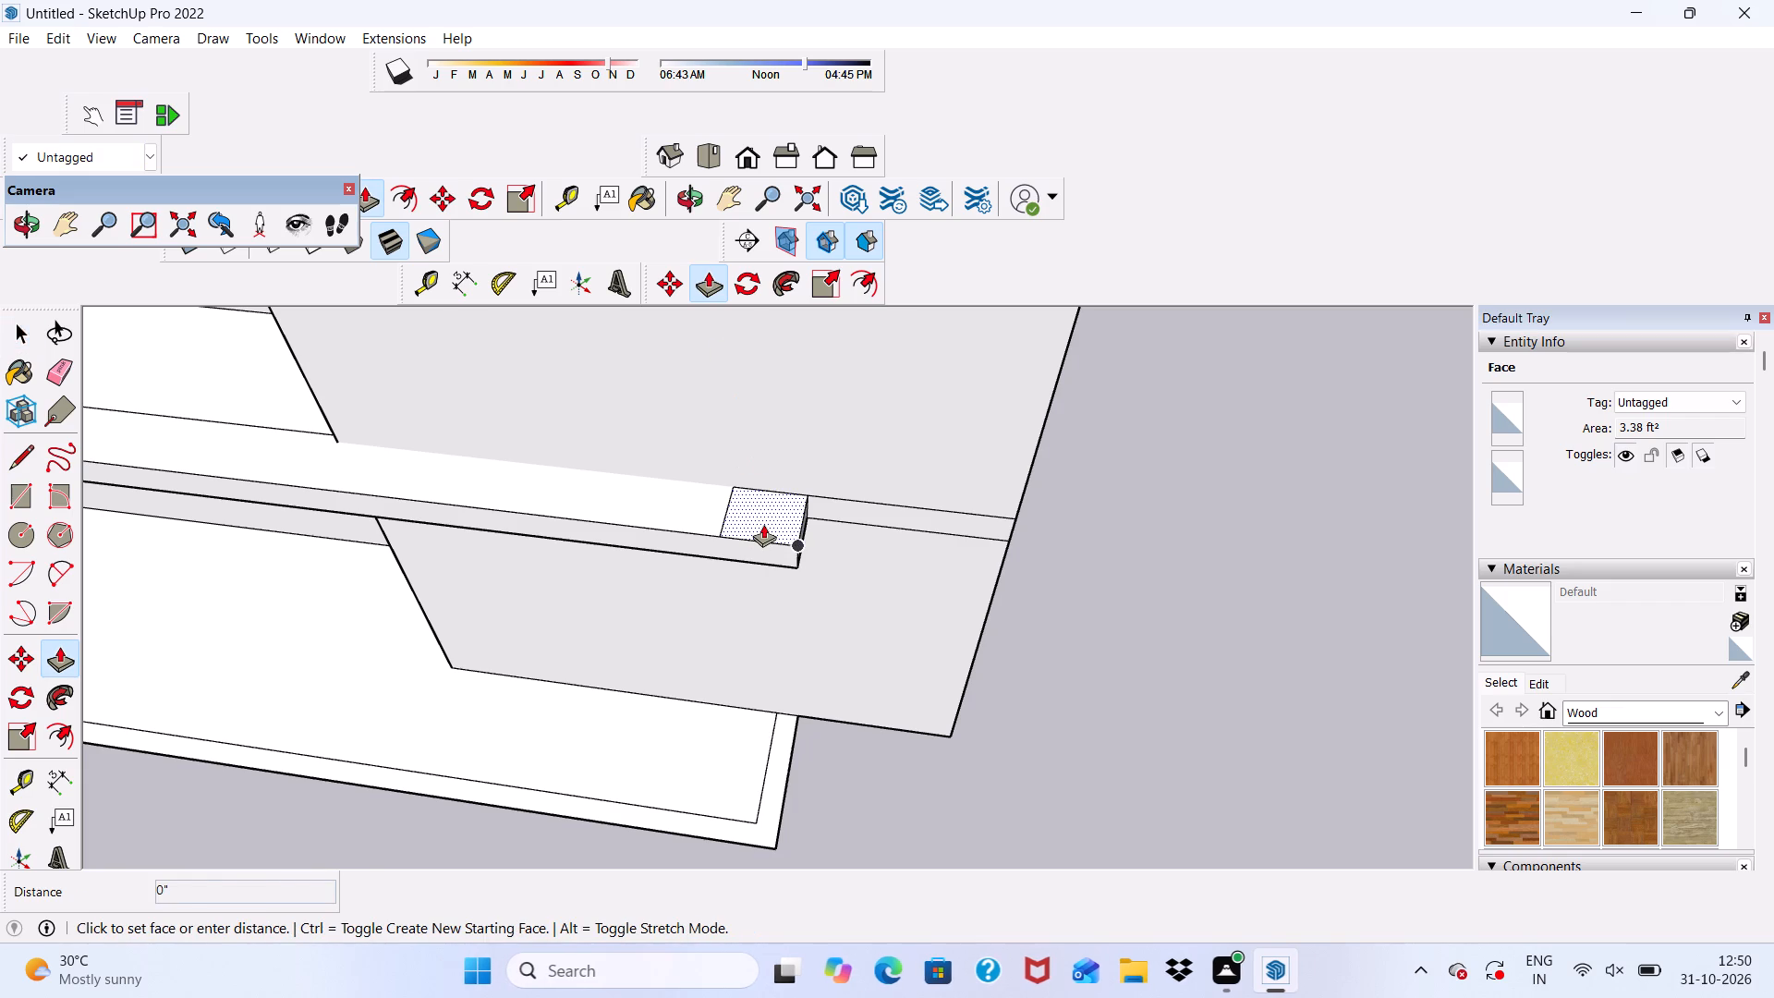
{"action": "scroll", "coordinate": [742, 374], "scroll_direction": "down", "scroll_amount": 17}
{"action": "scroll", "coordinate": [770, 411], "scroll_direction": "down", "scroll_amount": 5}
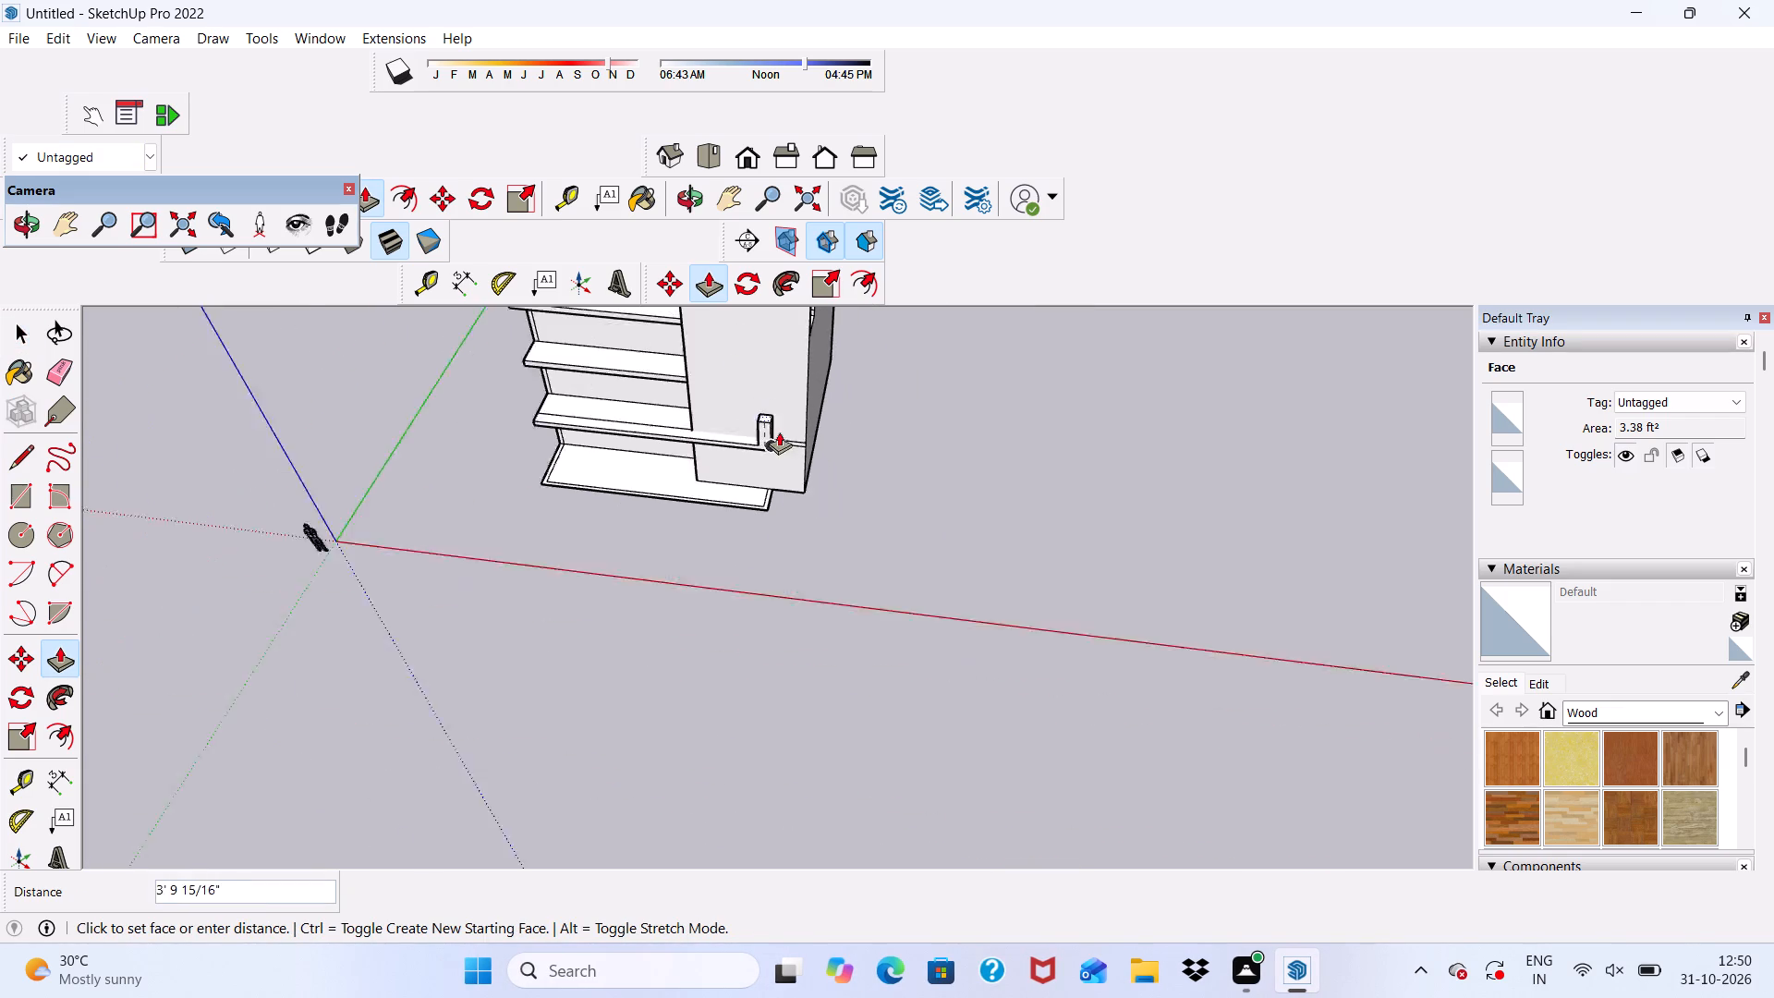
{"action": "scroll", "coordinate": [779, 432], "scroll_direction": "down", "scroll_amount": 10}
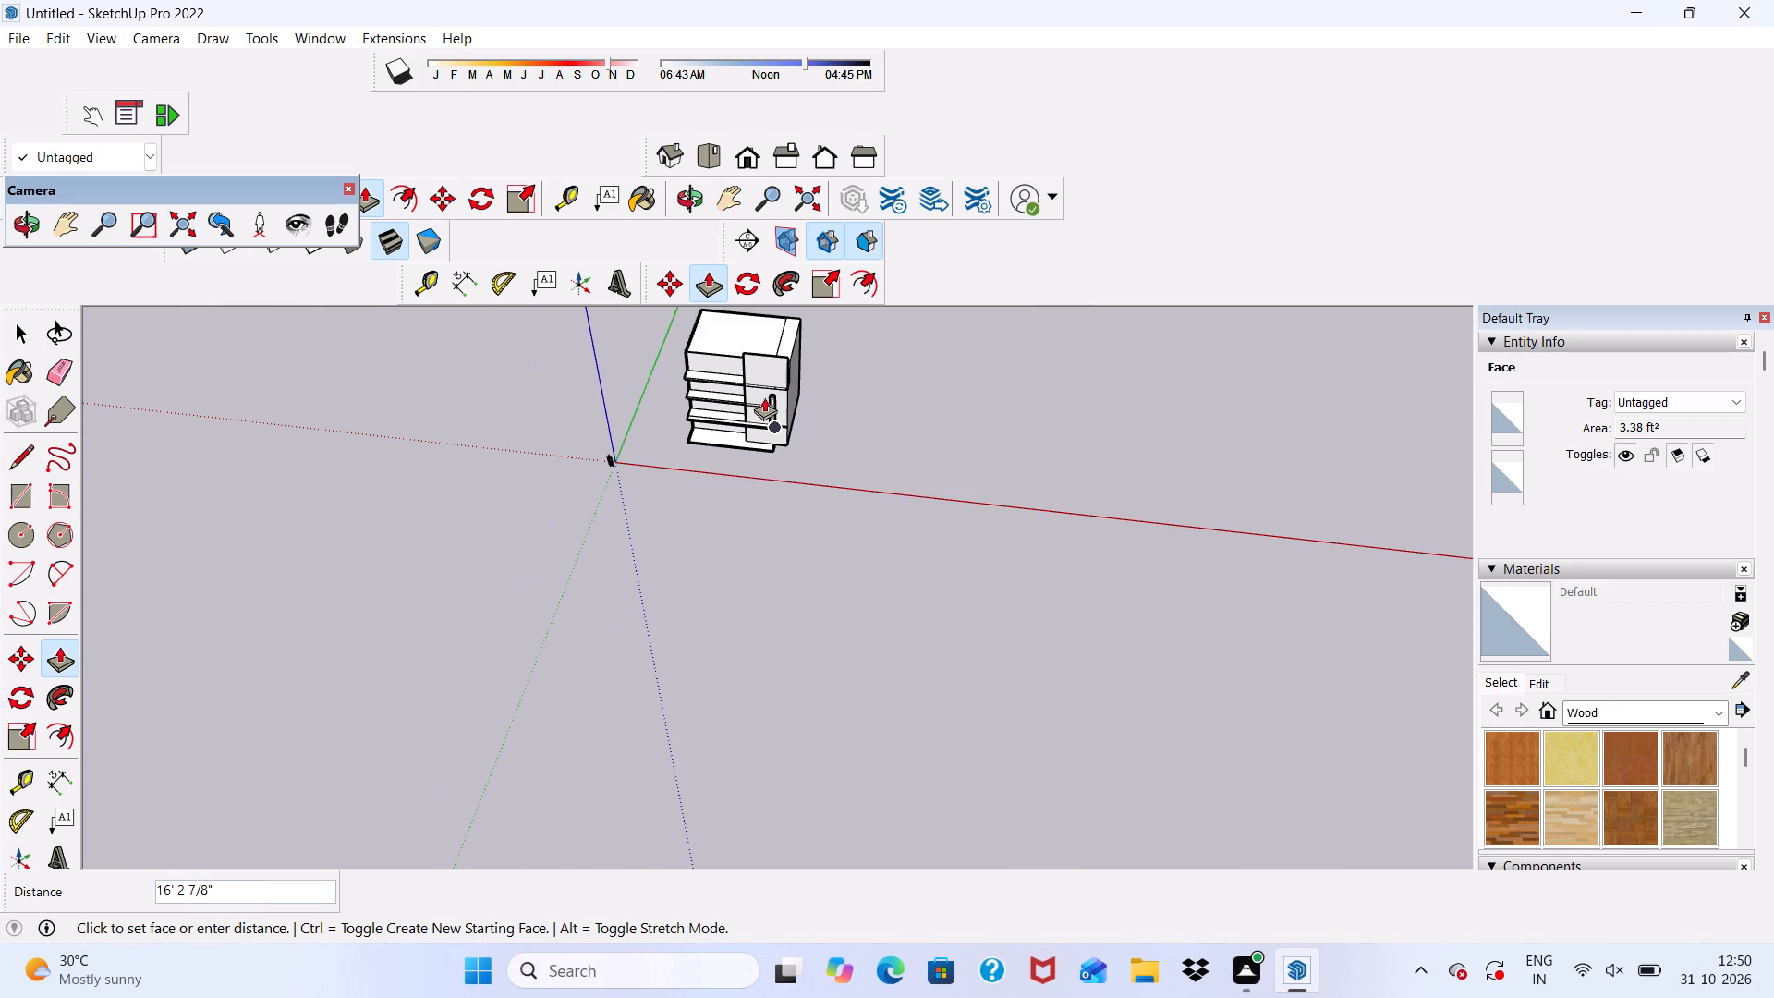
{"action": "scroll", "coordinate": [785, 437], "scroll_direction": "down", "scroll_amount": 4}
{"action": "scroll", "coordinate": [781, 264], "scroll_direction": "up", "scroll_amount": 6}
{"action": "scroll", "coordinate": [777, 314], "scroll_direction": "down", "scroll_amount": 1}
{"action": "scroll", "coordinate": [779, 417], "scroll_direction": "up", "scroll_amount": 20}
{"action": "scroll", "coordinate": [779, 417], "scroll_direction": "up", "scroll_amount": 4}
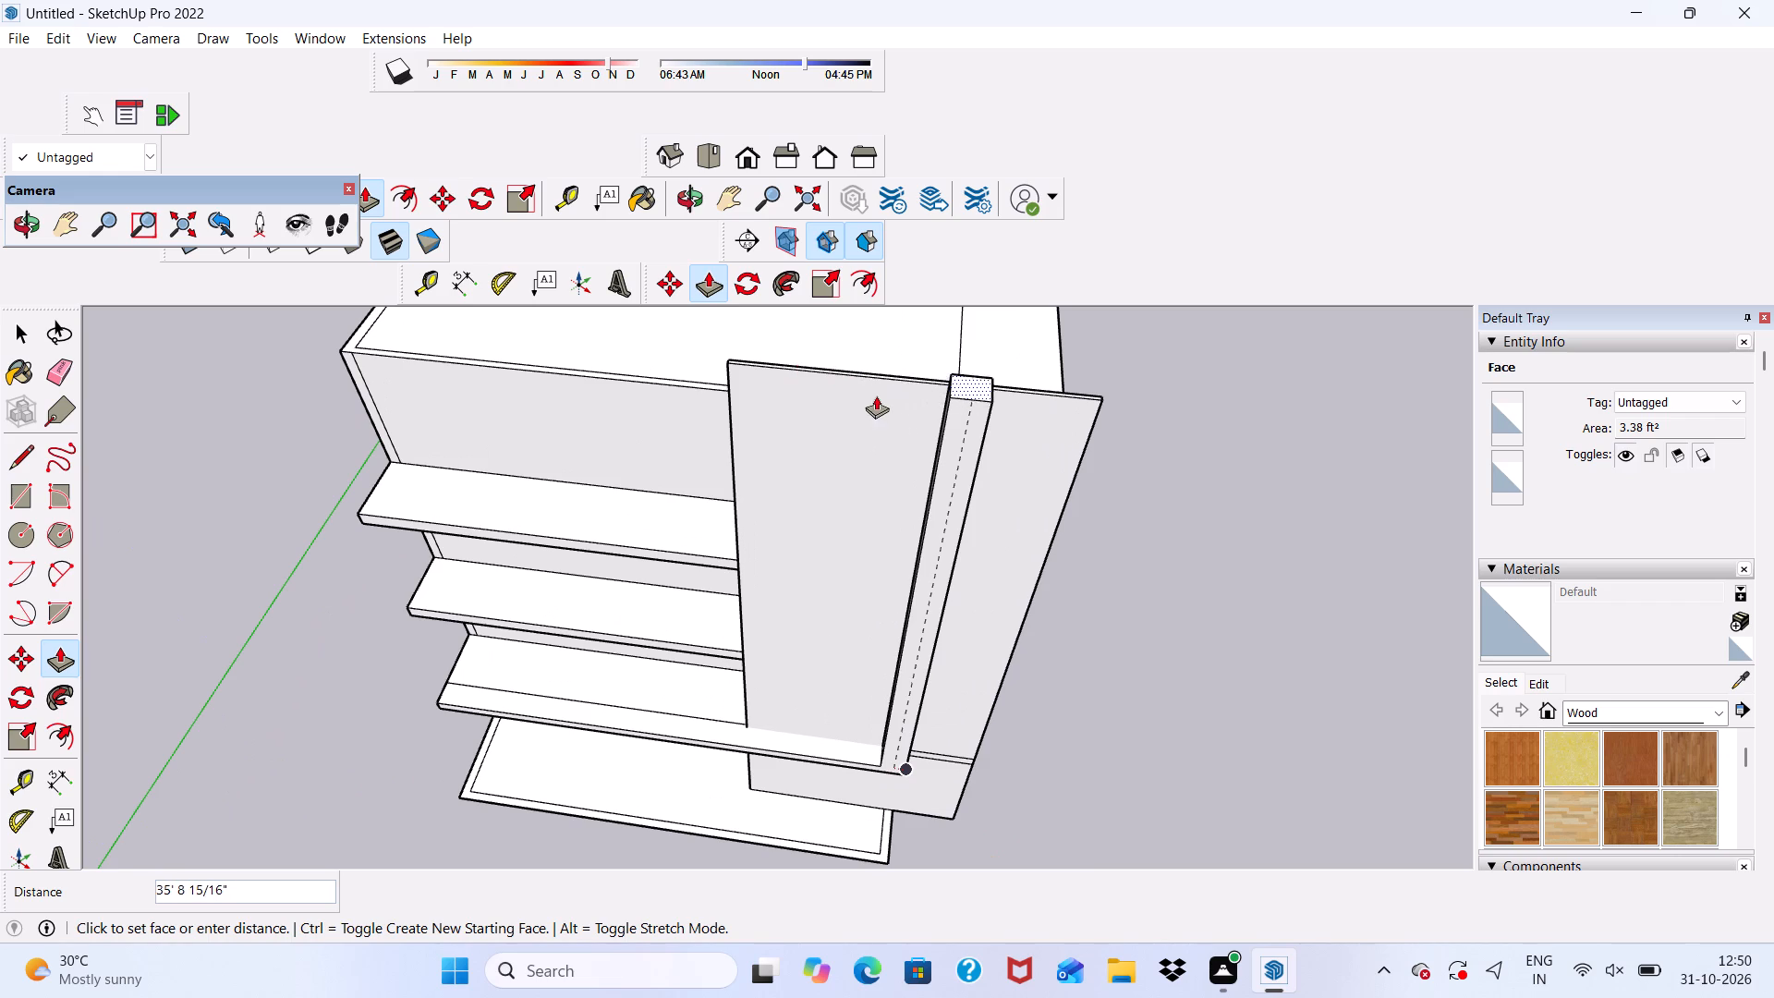
{"action": "scroll", "coordinate": [852, 418], "scroll_direction": "down", "scroll_amount": 3}
{"action": "middle_click_drag", "start_coordinate": [839, 421], "coordinate": [1250, 194]}
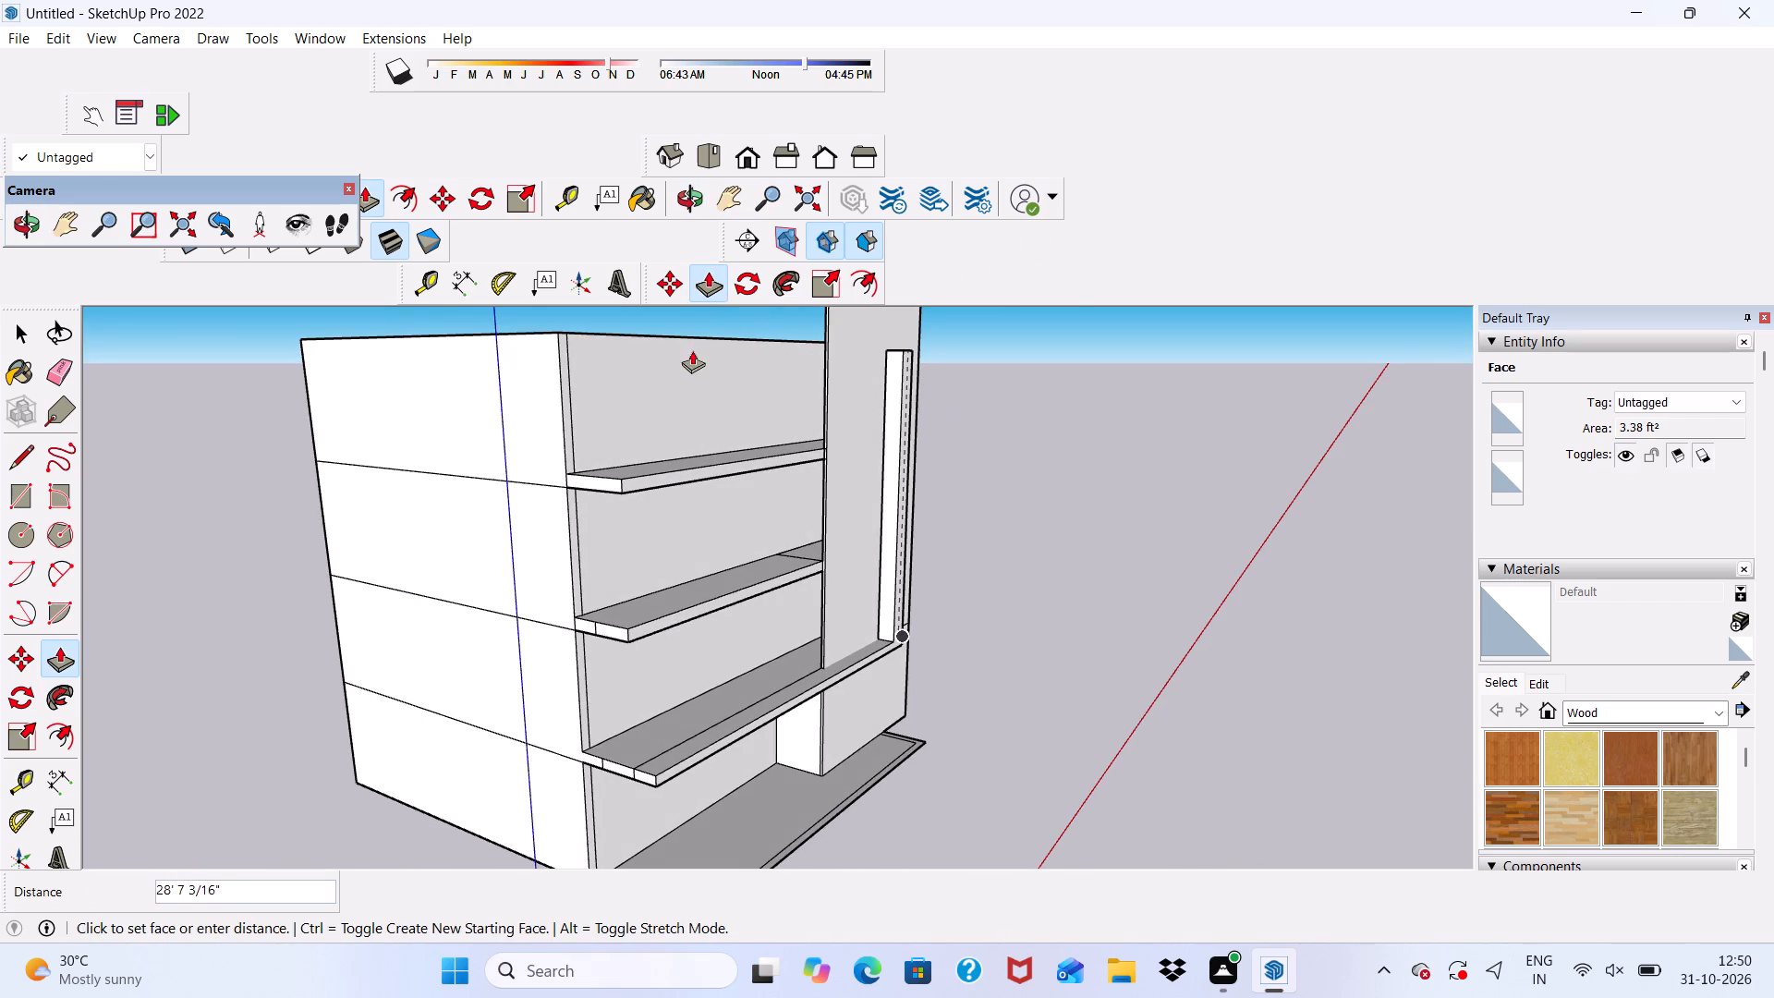
{"action": "left_click", "coordinate": [563, 335]}
Push/Pull the projecting panel's inner back face across the gap to the building's front wall.
{"action": "middle_click_drag", "start_coordinate": [817, 367], "coordinate": [962, 498]}
{"action": "scroll", "coordinate": [767, 359], "scroll_direction": "up", "scroll_amount": 6}
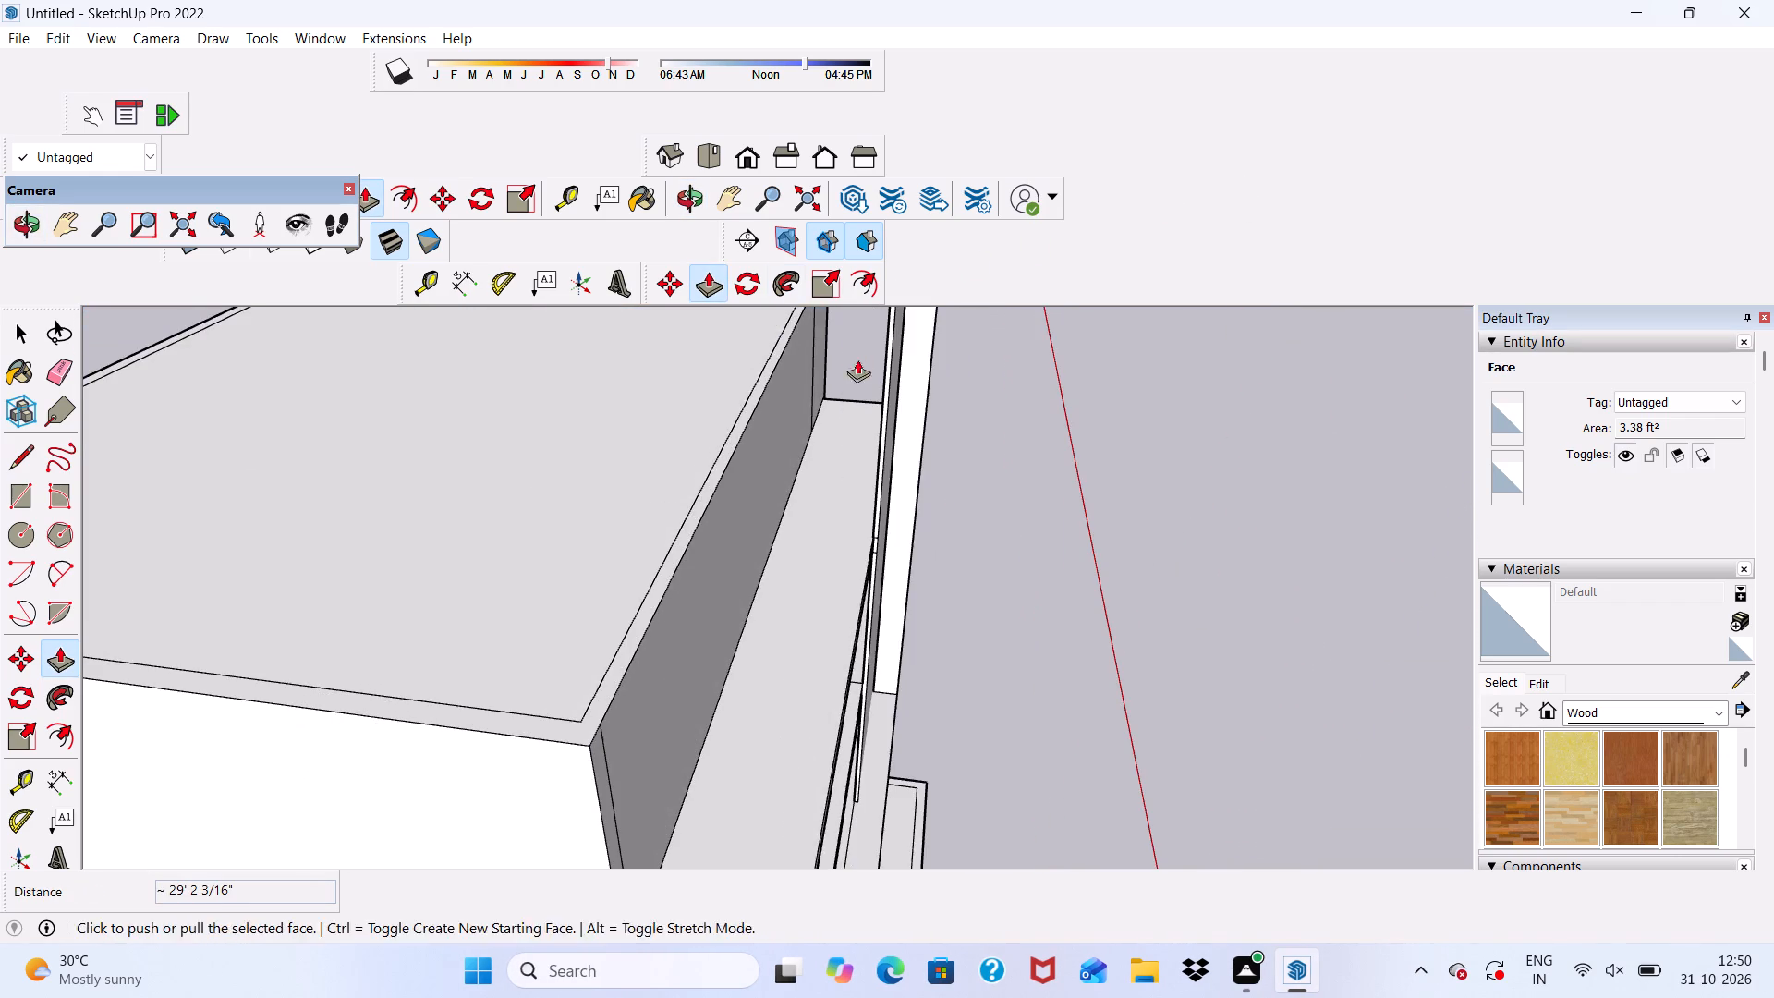
{"action": "middle_click_drag", "start_coordinate": [857, 361], "coordinate": [950, 387]}
{"action": "scroll", "coordinate": [879, 391], "scroll_direction": "up", "scroll_amount": 7}
{"action": "key", "text": "space"}
{"action": "left_click", "coordinate": [912, 402]}
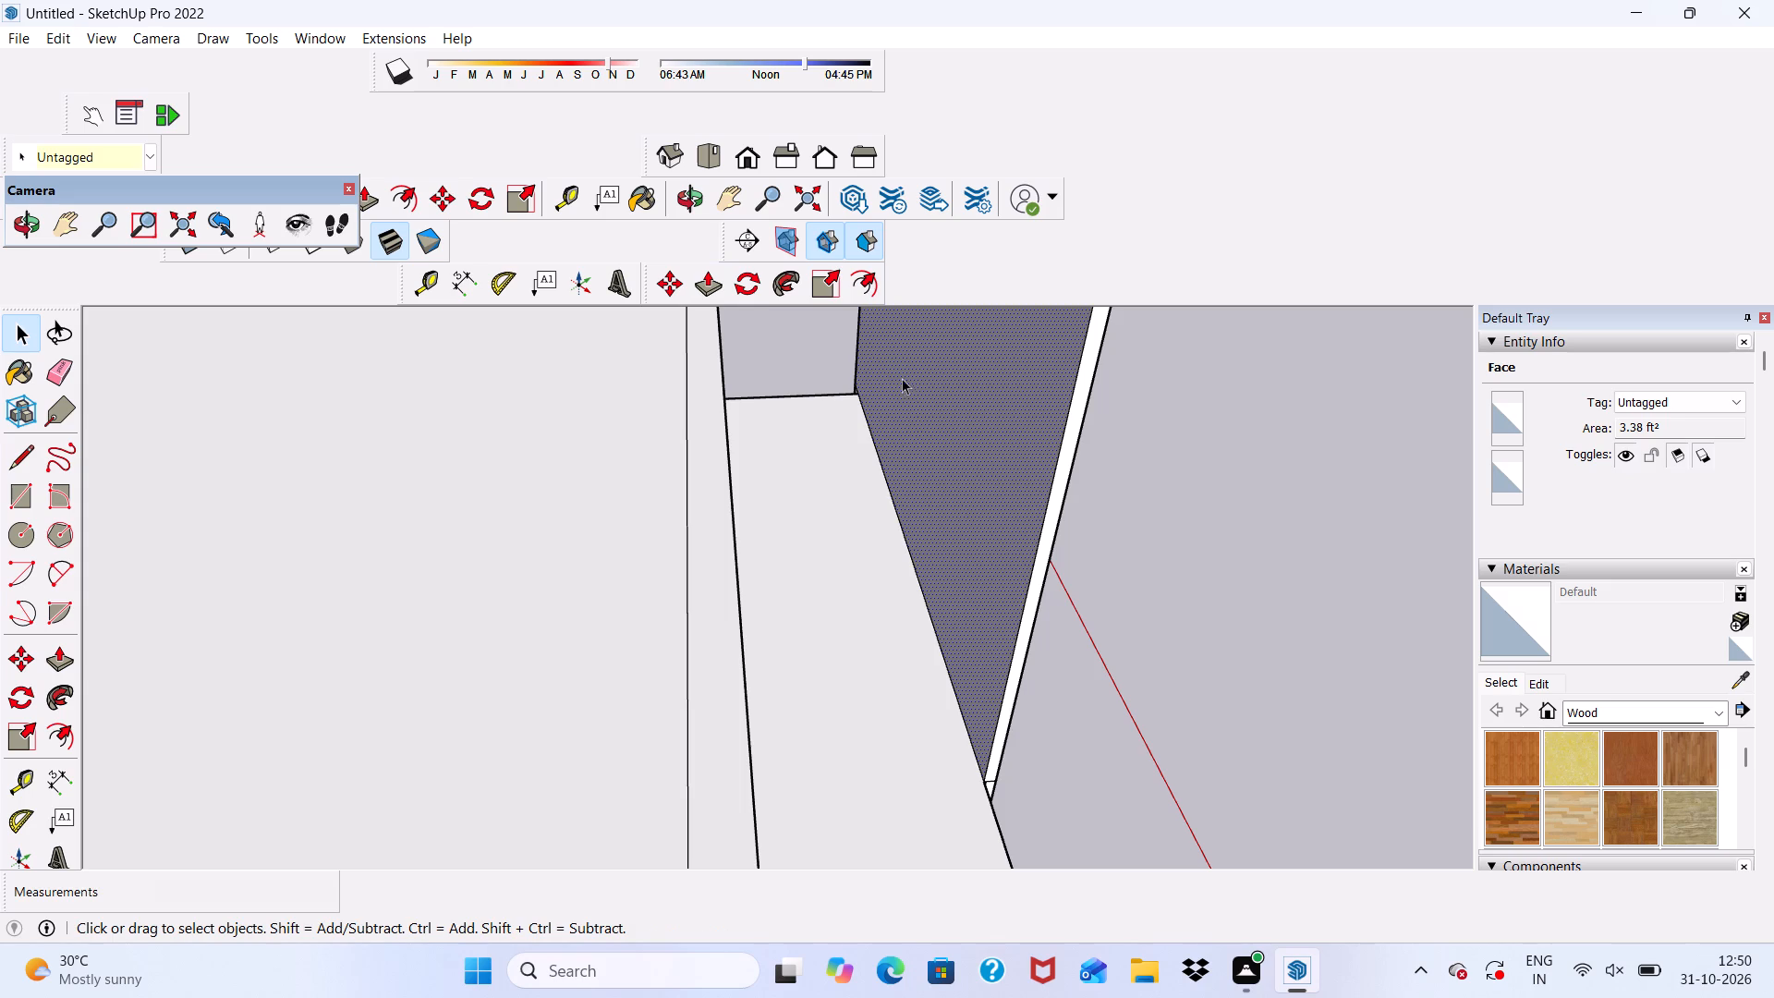
{"action": "middle_click_drag", "start_coordinate": [884, 371], "coordinate": [867, 399]}
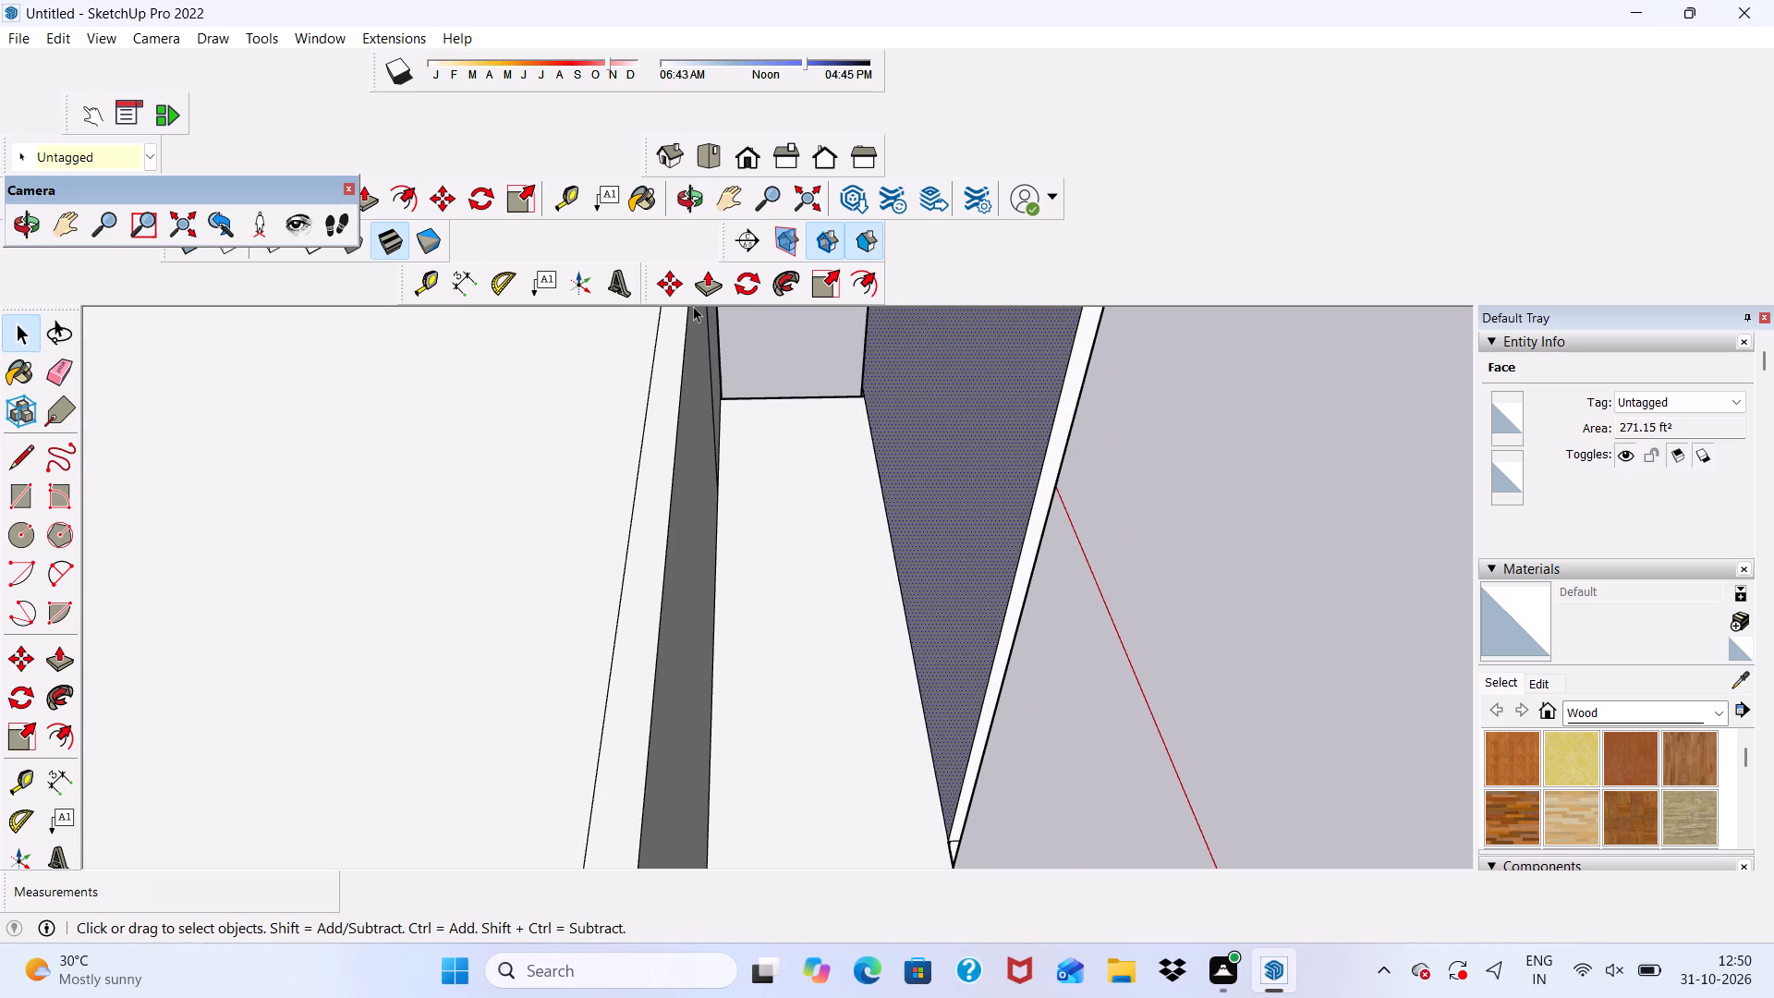
{"action": "left_click", "coordinate": [709, 288]}
{"action": "left_click", "coordinate": [953, 463]}
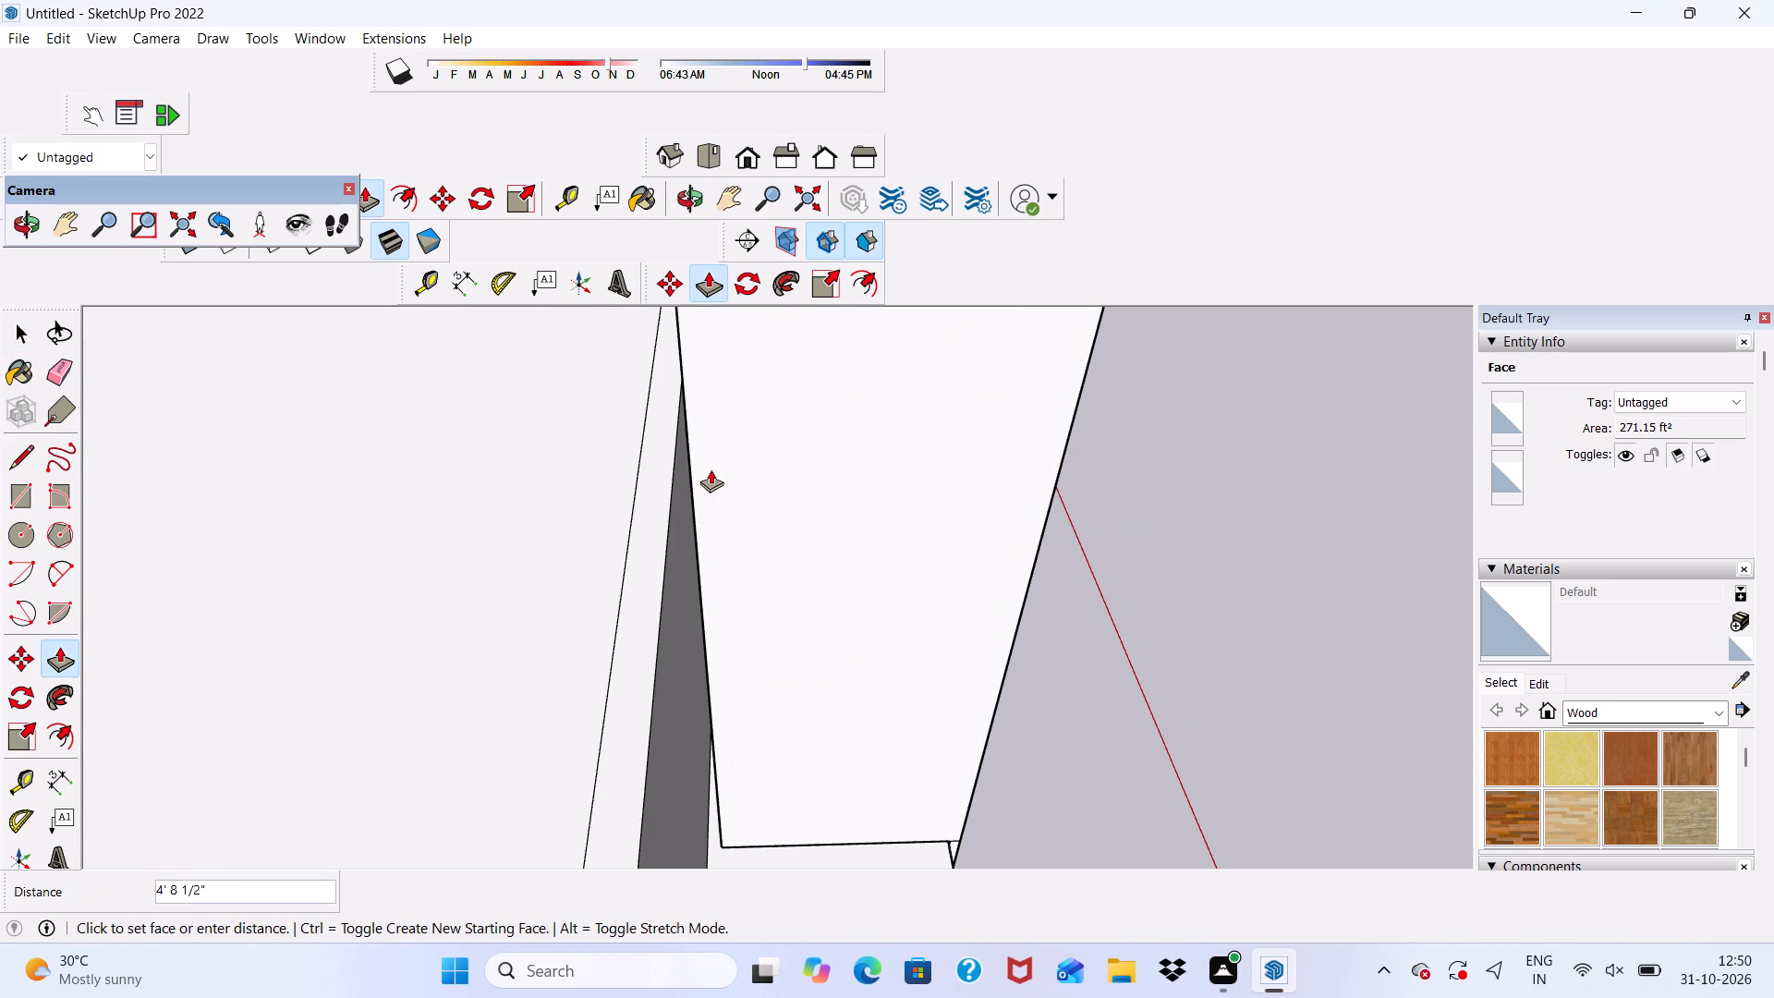
{"action": "left_click", "coordinate": [666, 525]}
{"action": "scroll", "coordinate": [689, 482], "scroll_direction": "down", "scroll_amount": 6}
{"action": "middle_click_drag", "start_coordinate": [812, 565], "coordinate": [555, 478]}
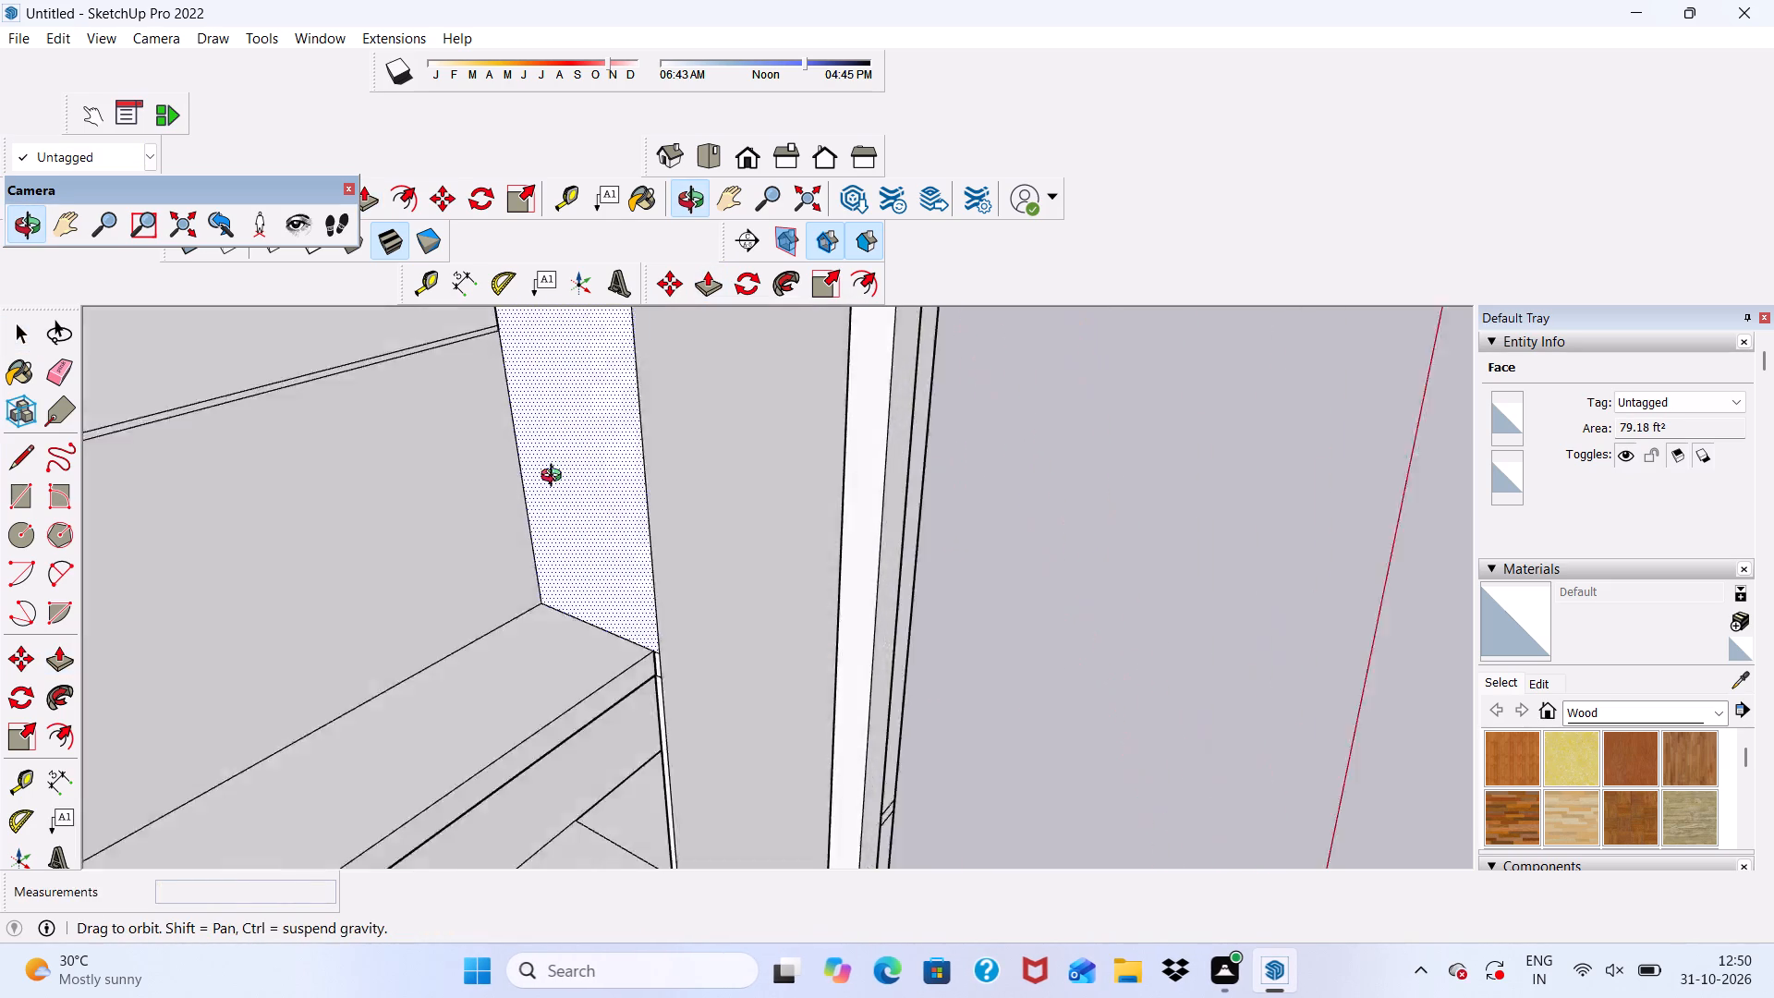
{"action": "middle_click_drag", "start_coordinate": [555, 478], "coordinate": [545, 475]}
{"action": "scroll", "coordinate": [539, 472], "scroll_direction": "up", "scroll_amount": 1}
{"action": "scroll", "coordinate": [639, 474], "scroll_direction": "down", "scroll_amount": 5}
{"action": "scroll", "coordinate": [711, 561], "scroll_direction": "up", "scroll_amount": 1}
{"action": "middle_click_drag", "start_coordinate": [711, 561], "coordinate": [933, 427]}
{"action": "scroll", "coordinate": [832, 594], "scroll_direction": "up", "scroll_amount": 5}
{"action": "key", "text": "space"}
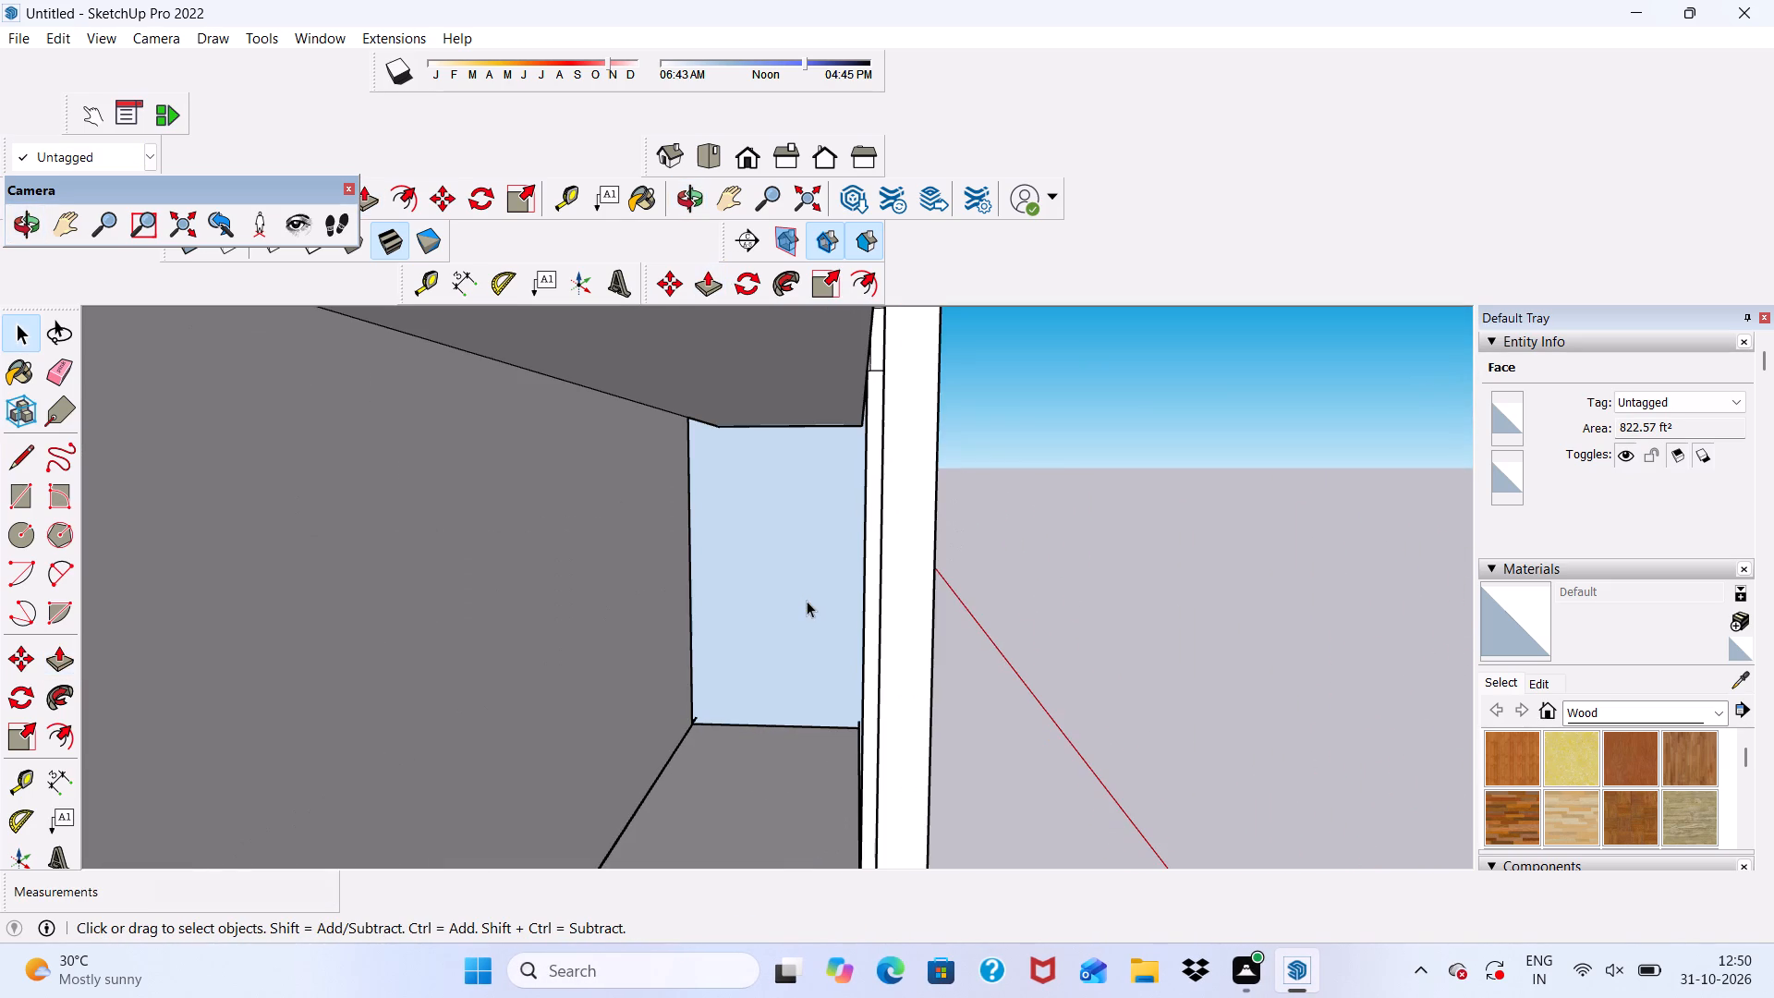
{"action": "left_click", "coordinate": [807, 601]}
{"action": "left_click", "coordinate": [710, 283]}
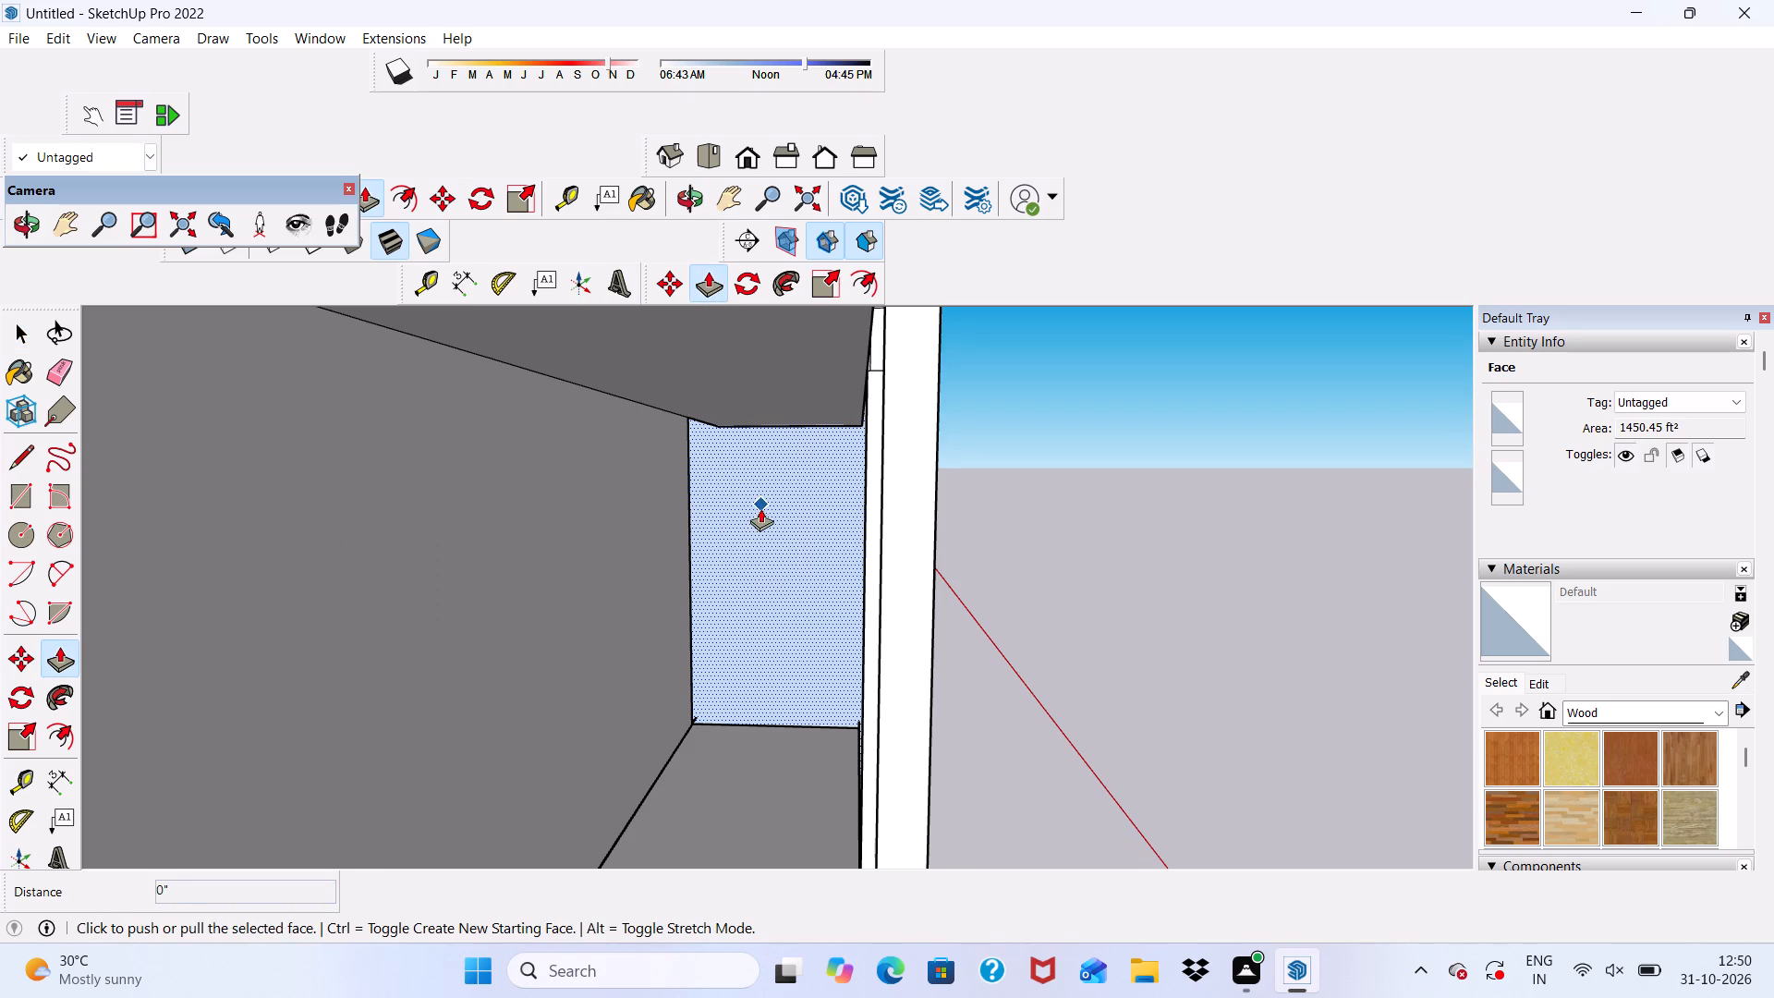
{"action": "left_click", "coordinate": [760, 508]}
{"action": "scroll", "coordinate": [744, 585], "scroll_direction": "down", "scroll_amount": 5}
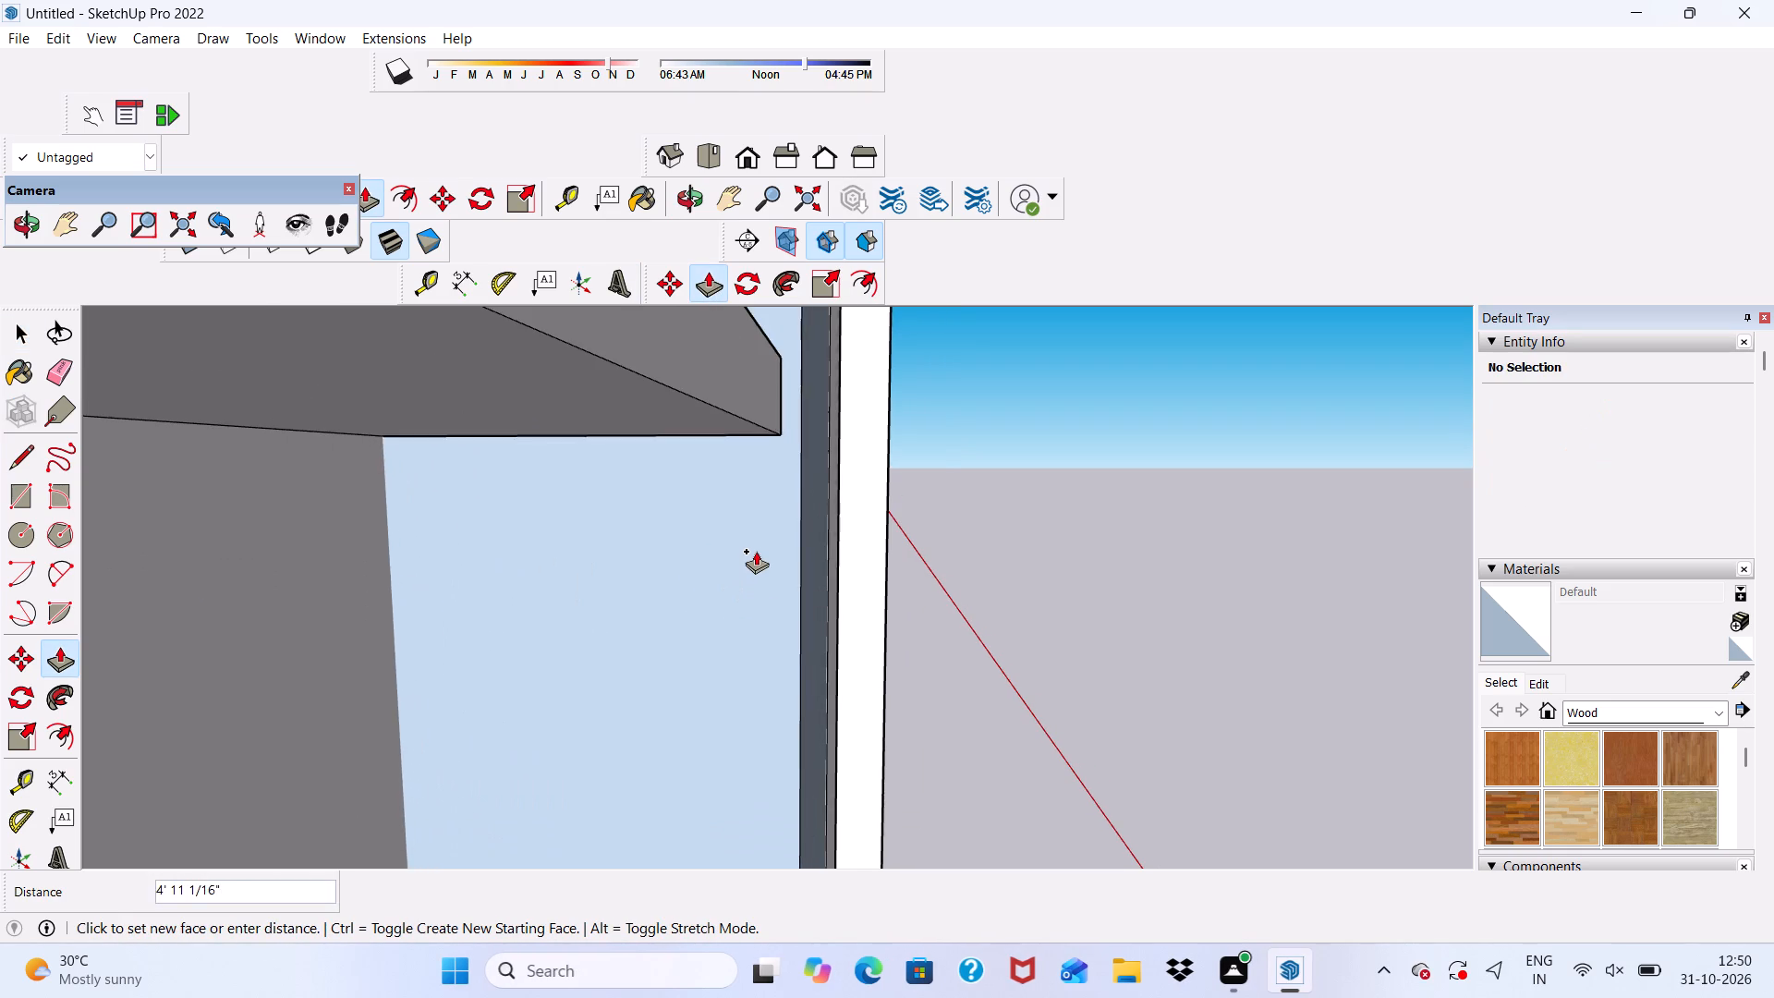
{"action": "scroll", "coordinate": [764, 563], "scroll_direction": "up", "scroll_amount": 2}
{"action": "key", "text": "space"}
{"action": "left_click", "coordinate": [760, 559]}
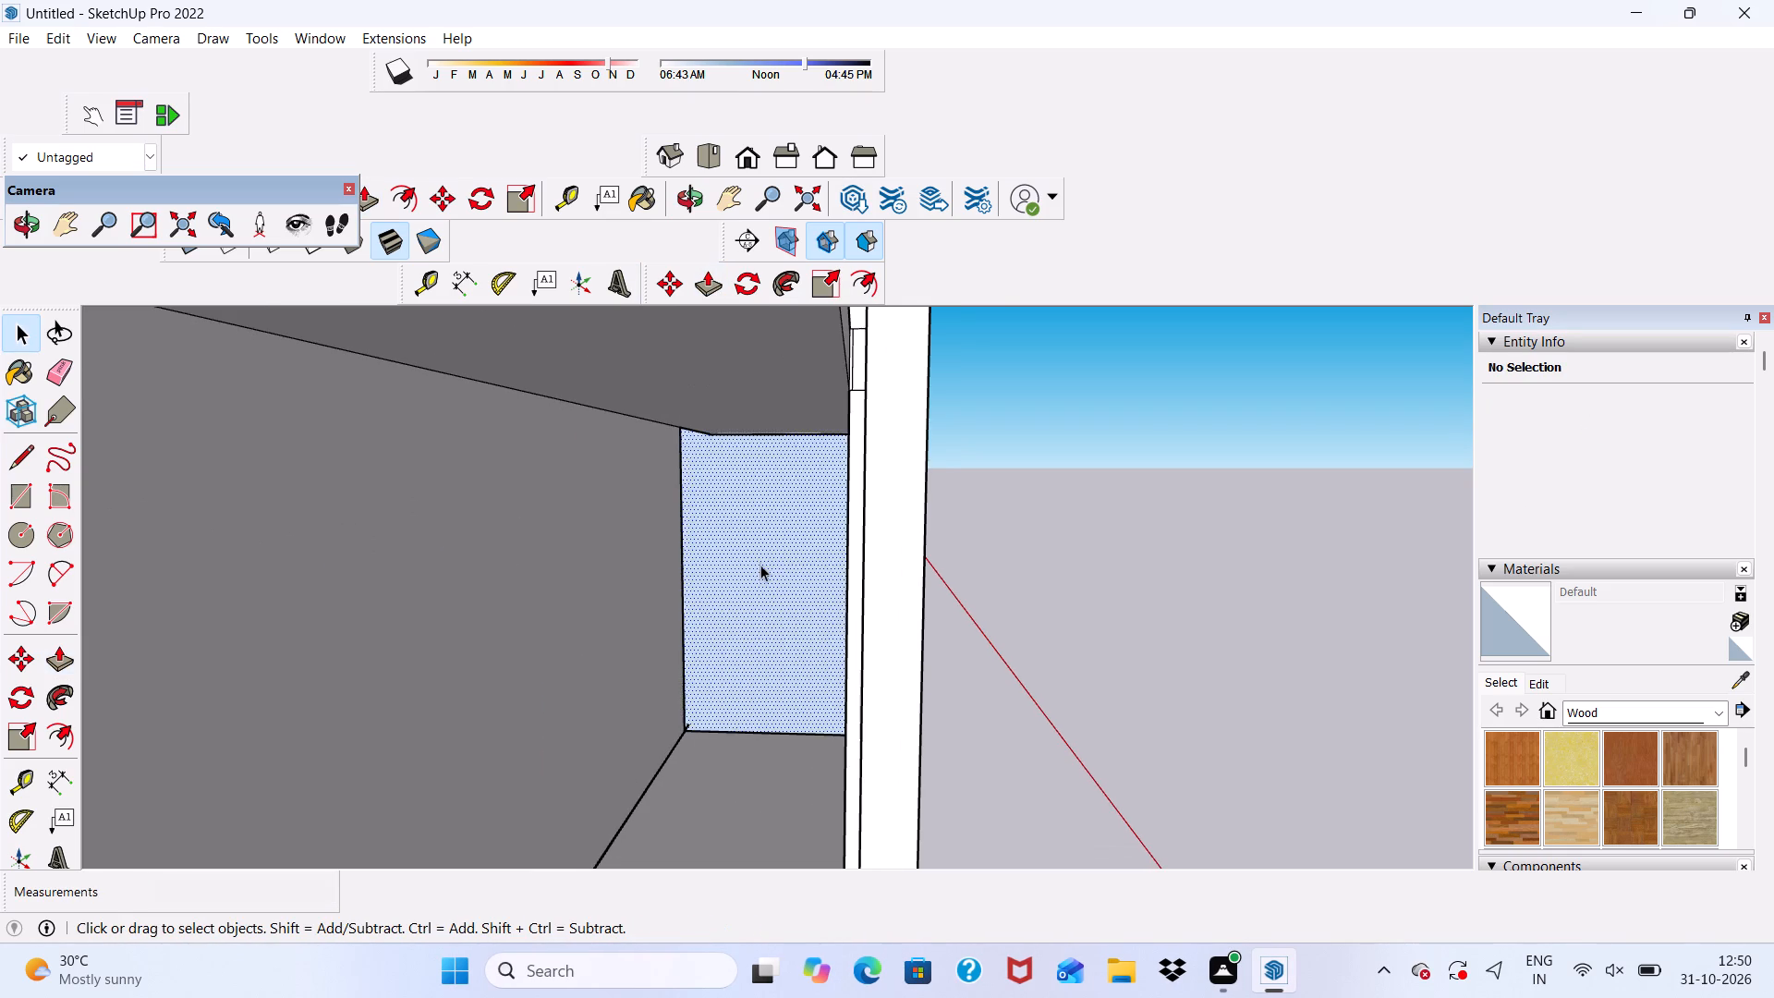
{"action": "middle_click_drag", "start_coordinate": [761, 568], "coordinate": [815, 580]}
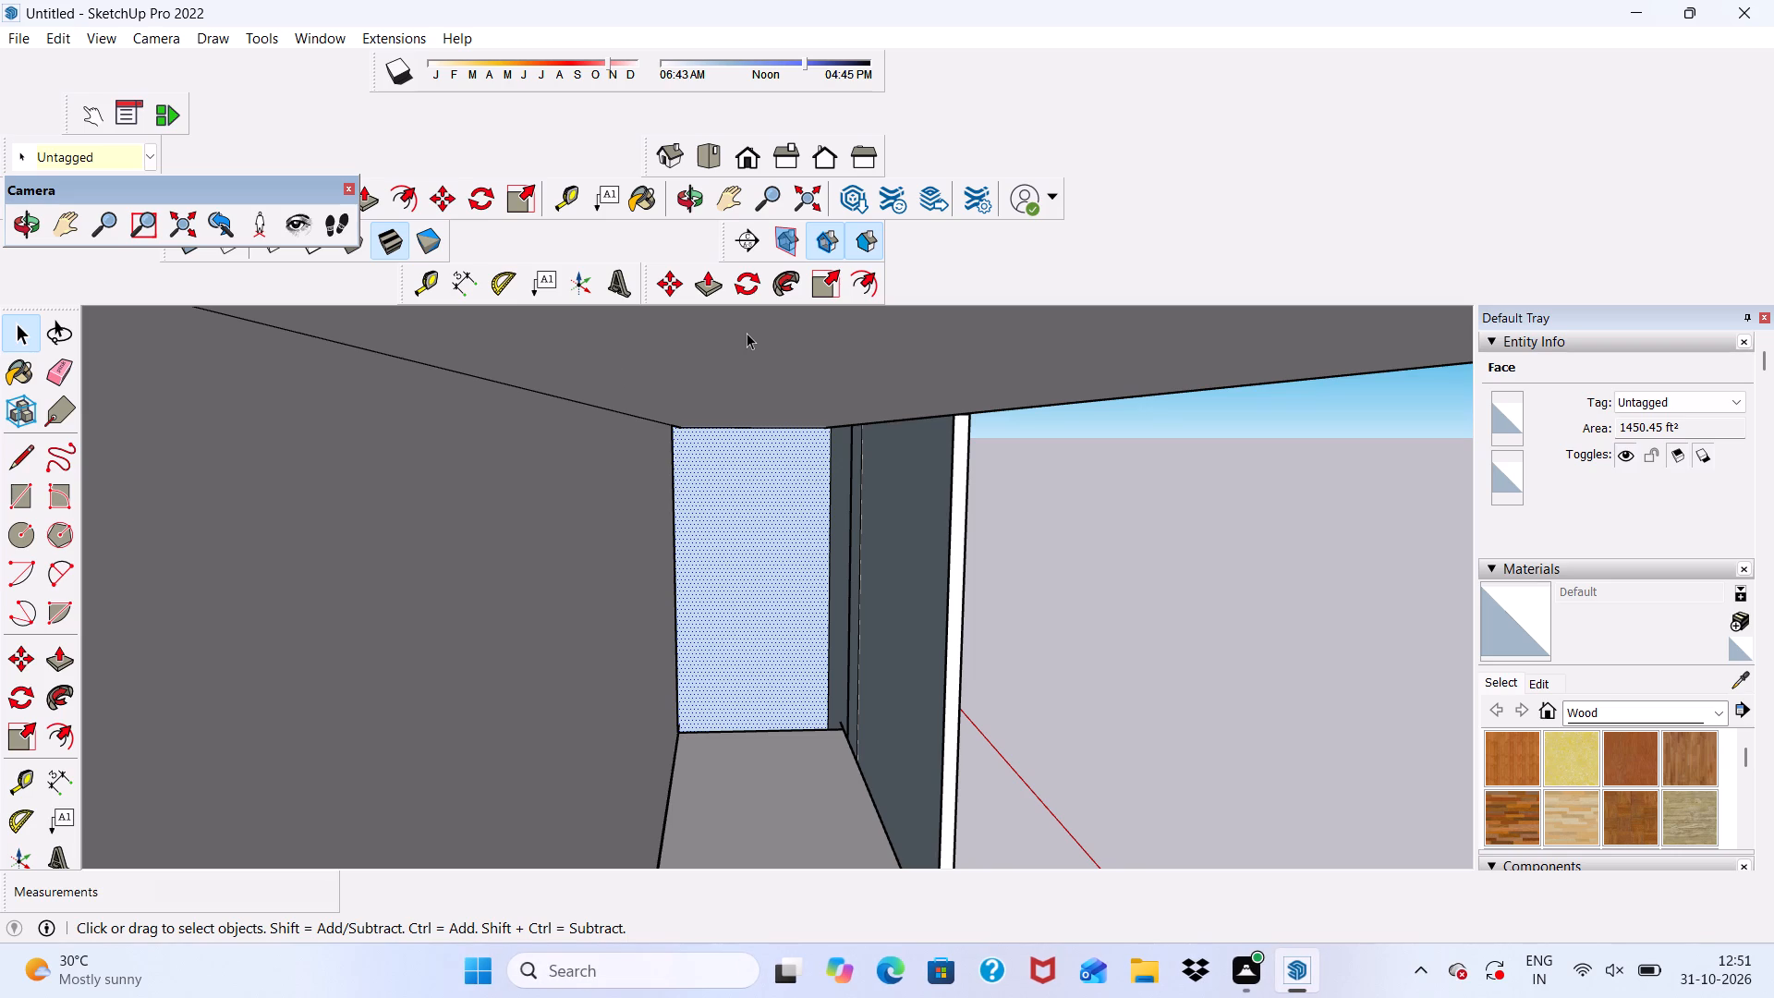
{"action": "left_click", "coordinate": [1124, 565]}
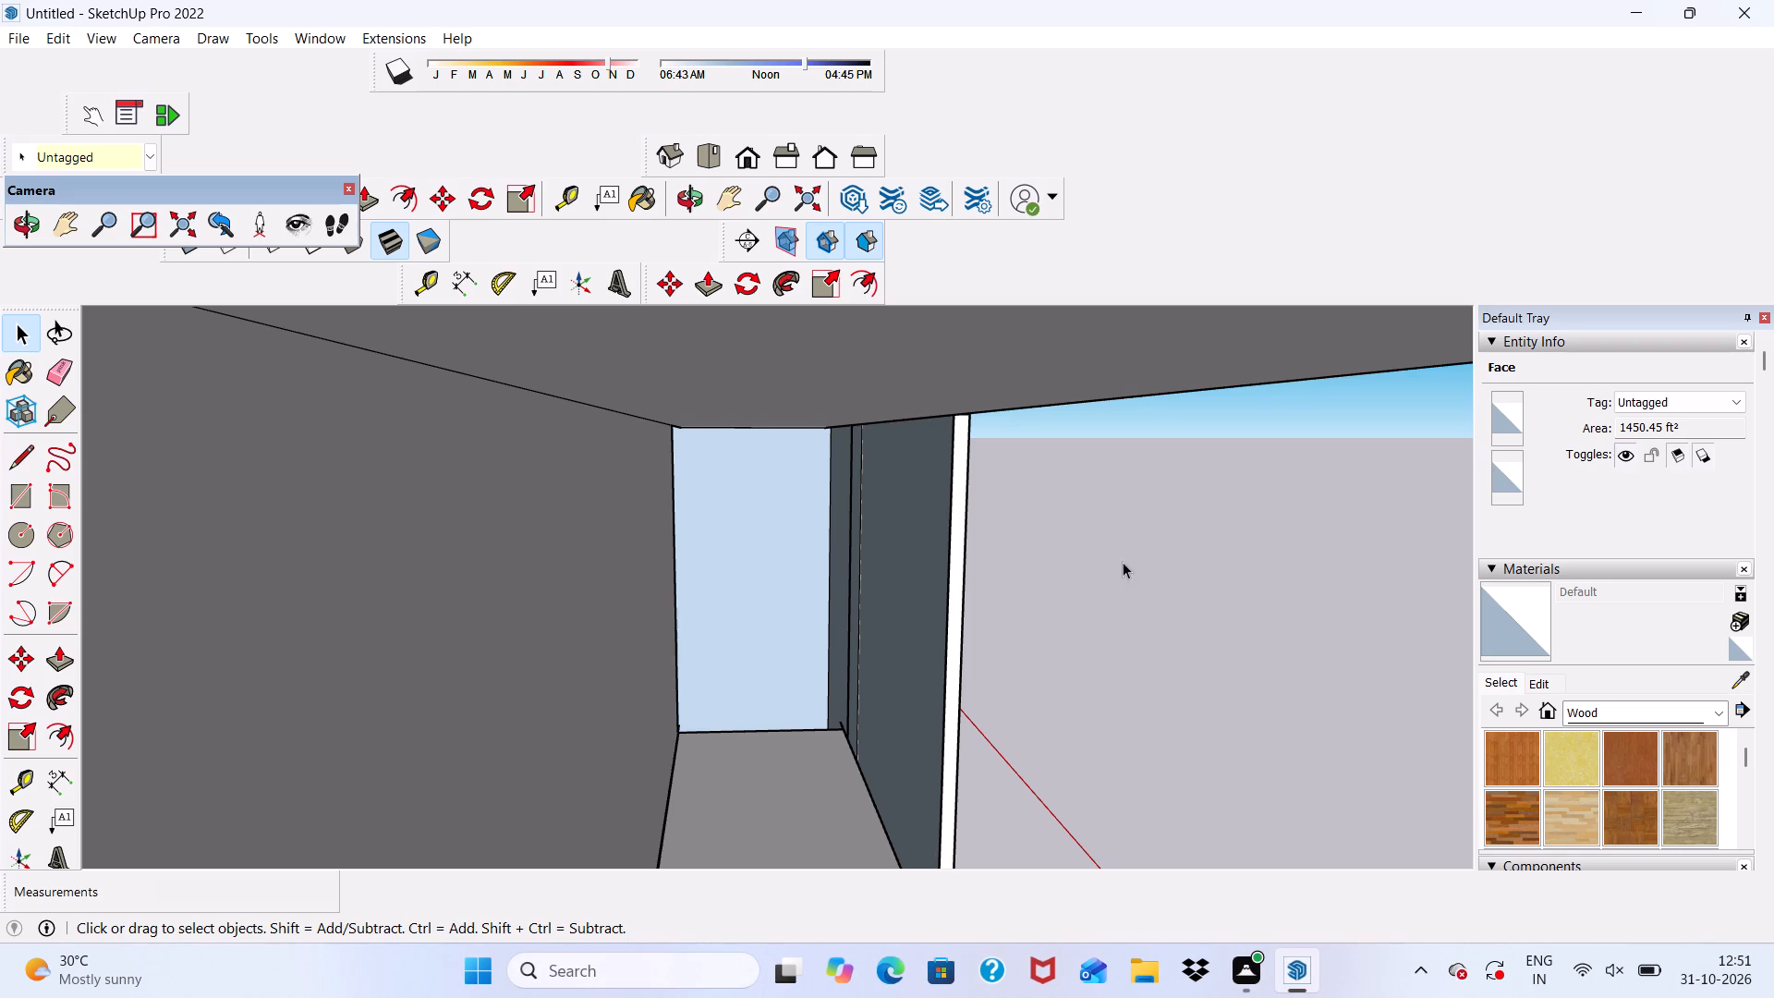
Erase the vertical dividing edges on the inner face behind the projecting panel.
{"action": "left_click", "coordinate": [50, 371]}
{"action": "left_click_drag", "start_coordinate": [844, 554], "coordinate": [857, 557]}
{"action": "left_click", "coordinate": [857, 557]}
Push/Pull the cleaned inner face behind the projecting panel 5' 3" to the opposite building wall.
{"action": "key", "text": "space"}
{"action": "left_click", "coordinate": [857, 538]}
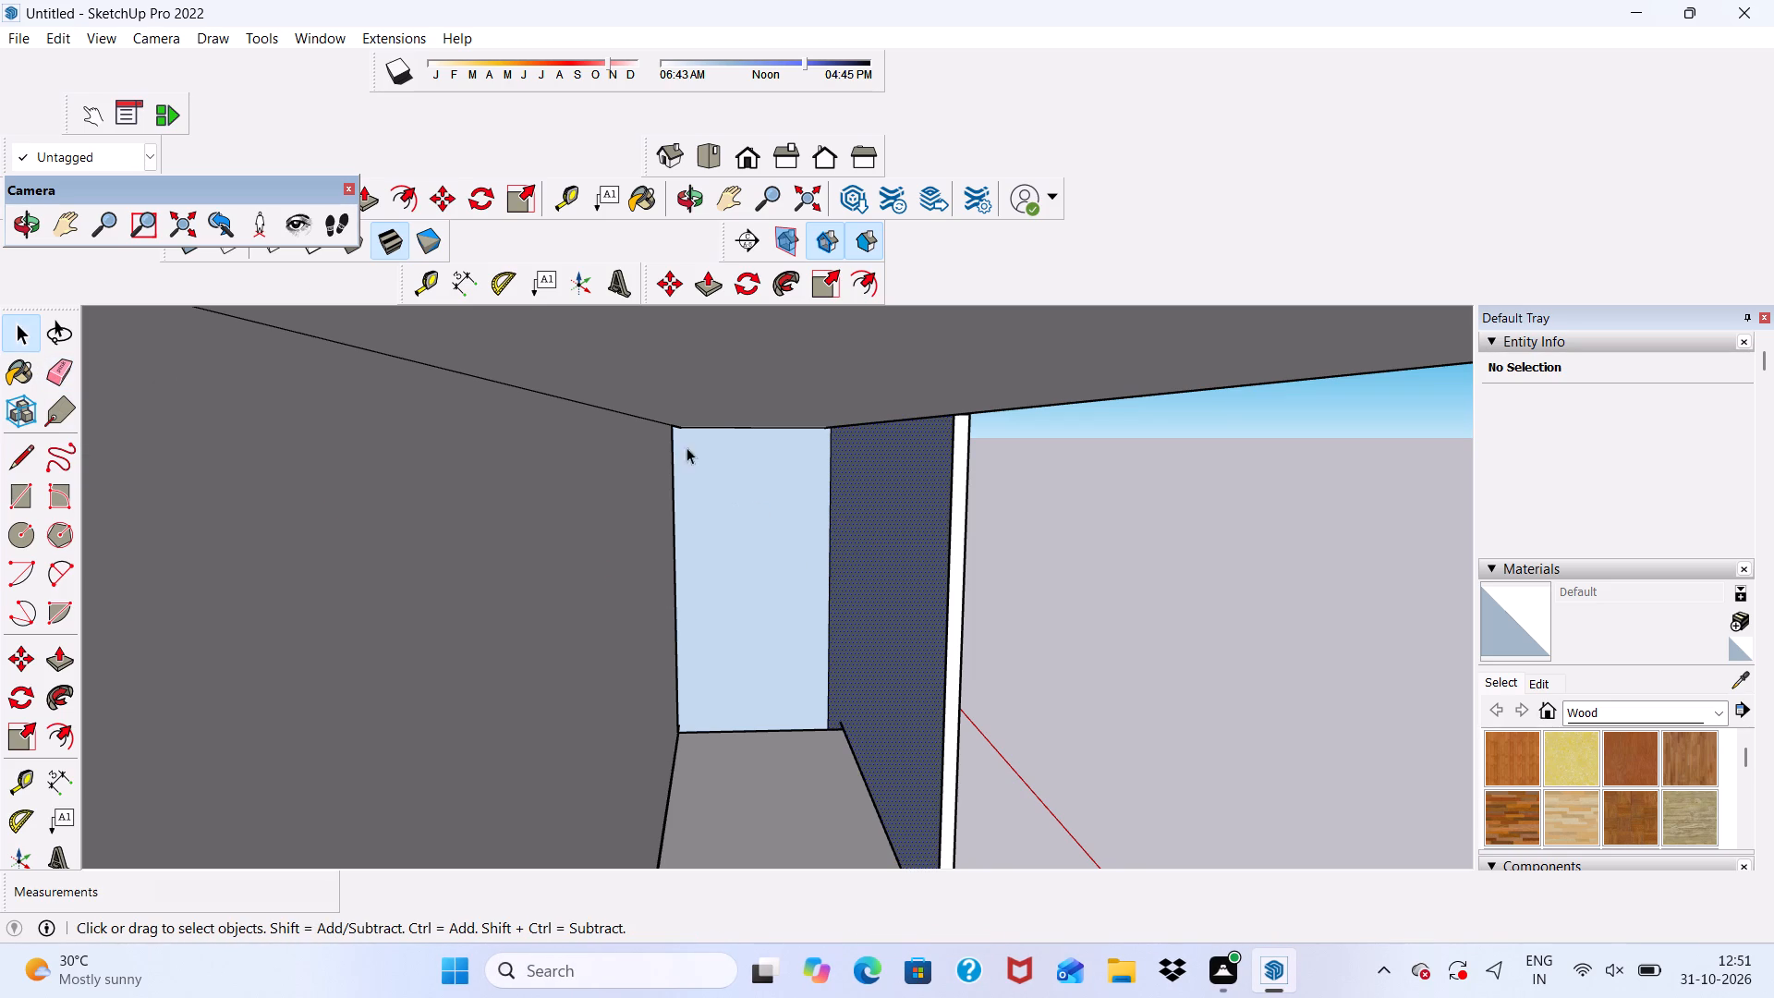
{"action": "left_click", "coordinate": [695, 293]}
{"action": "left_click", "coordinate": [869, 566]}
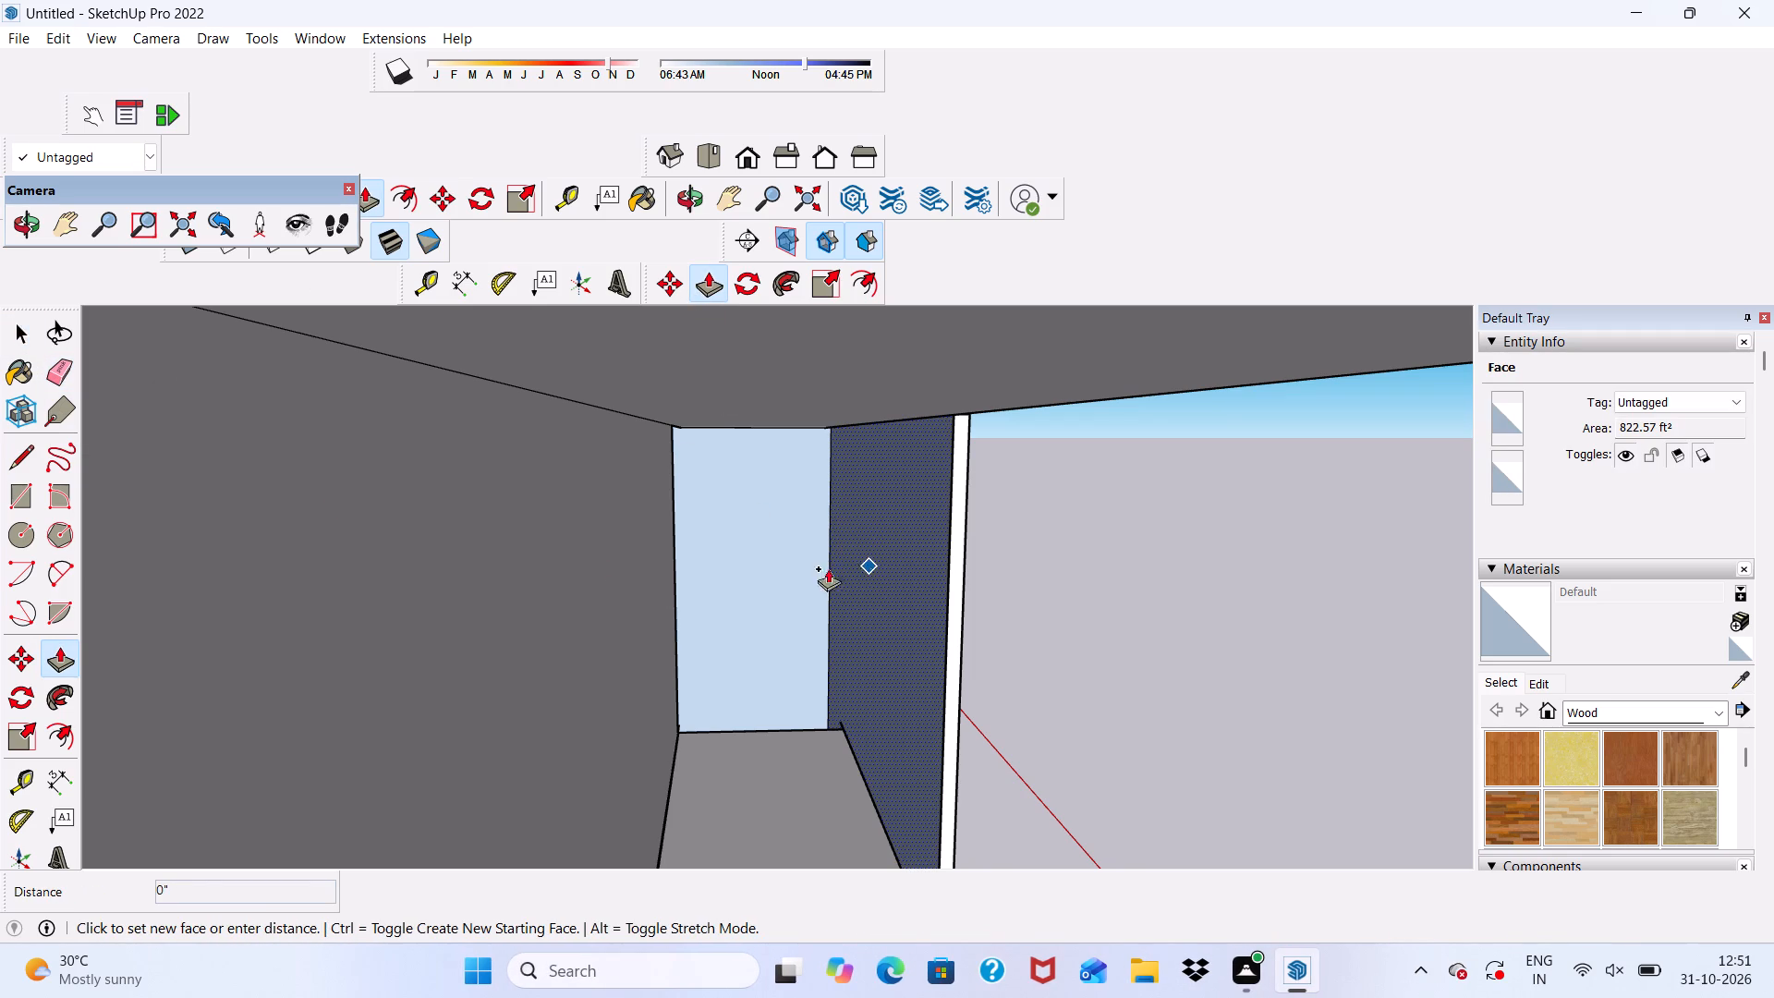
{"action": "left_click", "coordinate": [517, 568]}
Examine the projecting panel, its upright strip and the ledges from the front and the building's side.
{"action": "scroll", "coordinate": [504, 553], "scroll_direction": "down", "scroll_amount": 6}
{"action": "scroll", "coordinate": [598, 601], "scroll_direction": "down", "scroll_amount": 3}
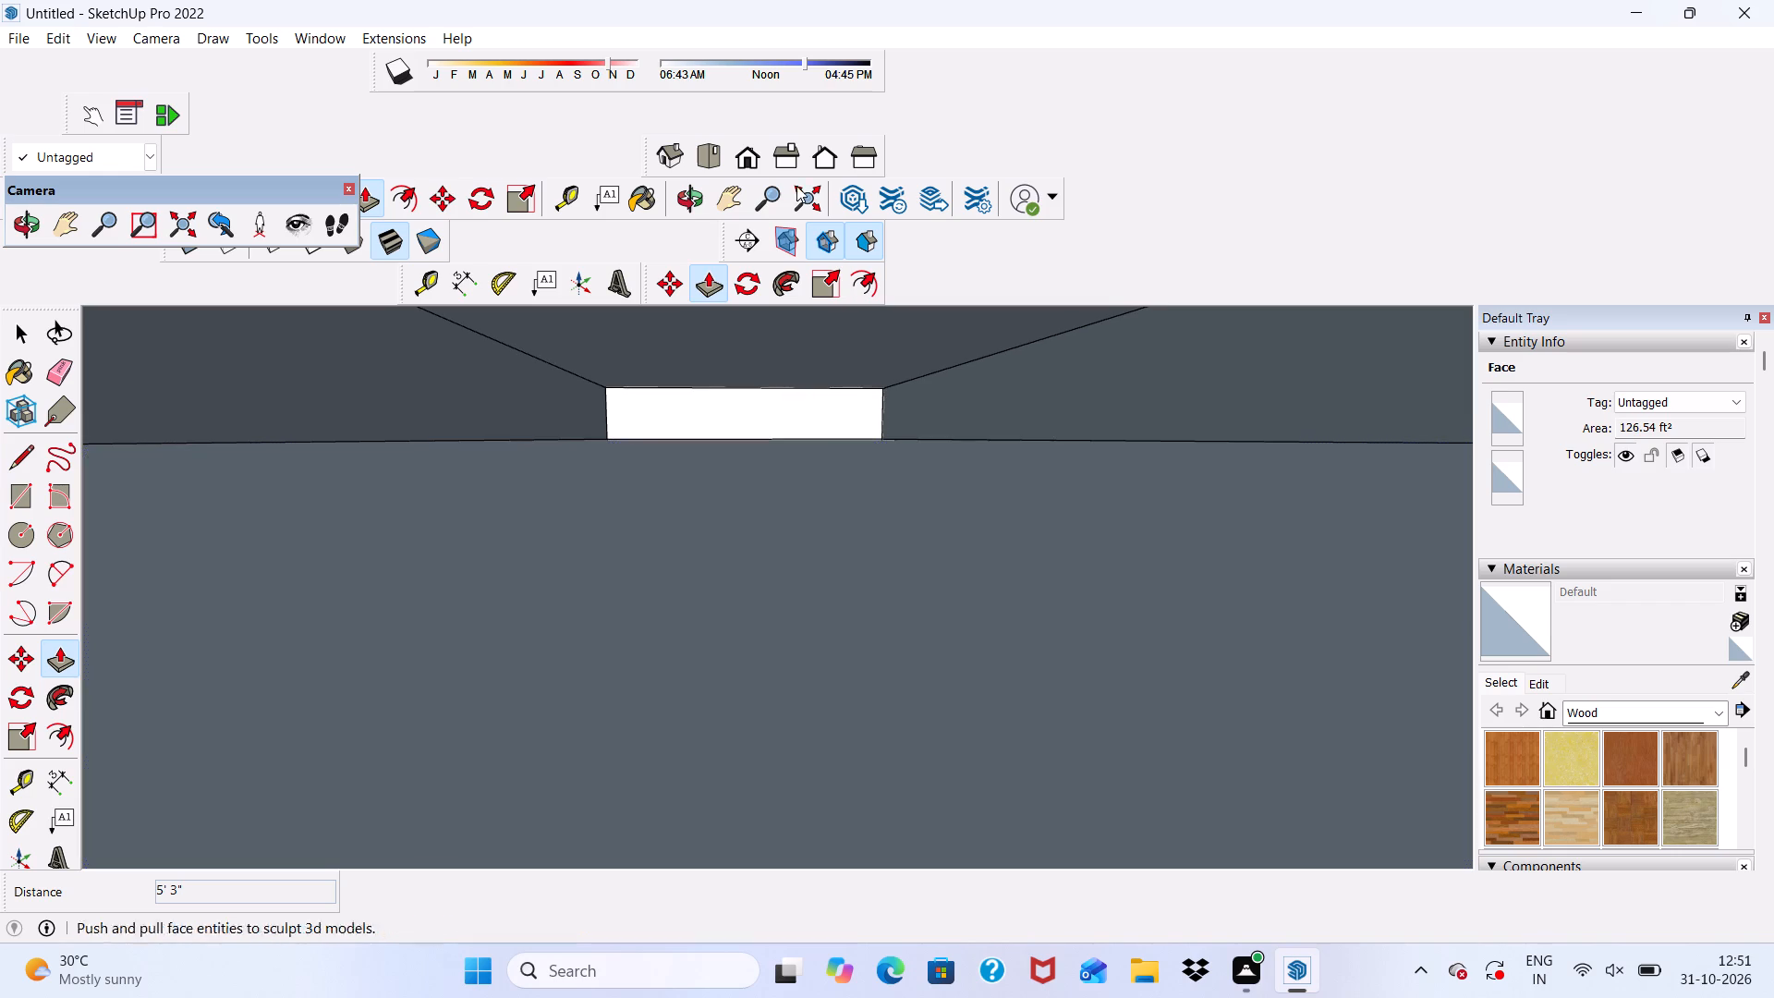
{"action": "left_click", "coordinate": [743, 161]}
{"action": "scroll", "coordinate": [737, 276], "scroll_direction": "down", "scroll_amount": 14}
{"action": "middle_click_drag", "start_coordinate": [741, 521], "coordinate": [804, 542]}
{"action": "scroll", "coordinate": [741, 521], "scroll_direction": "up", "scroll_amount": 1}
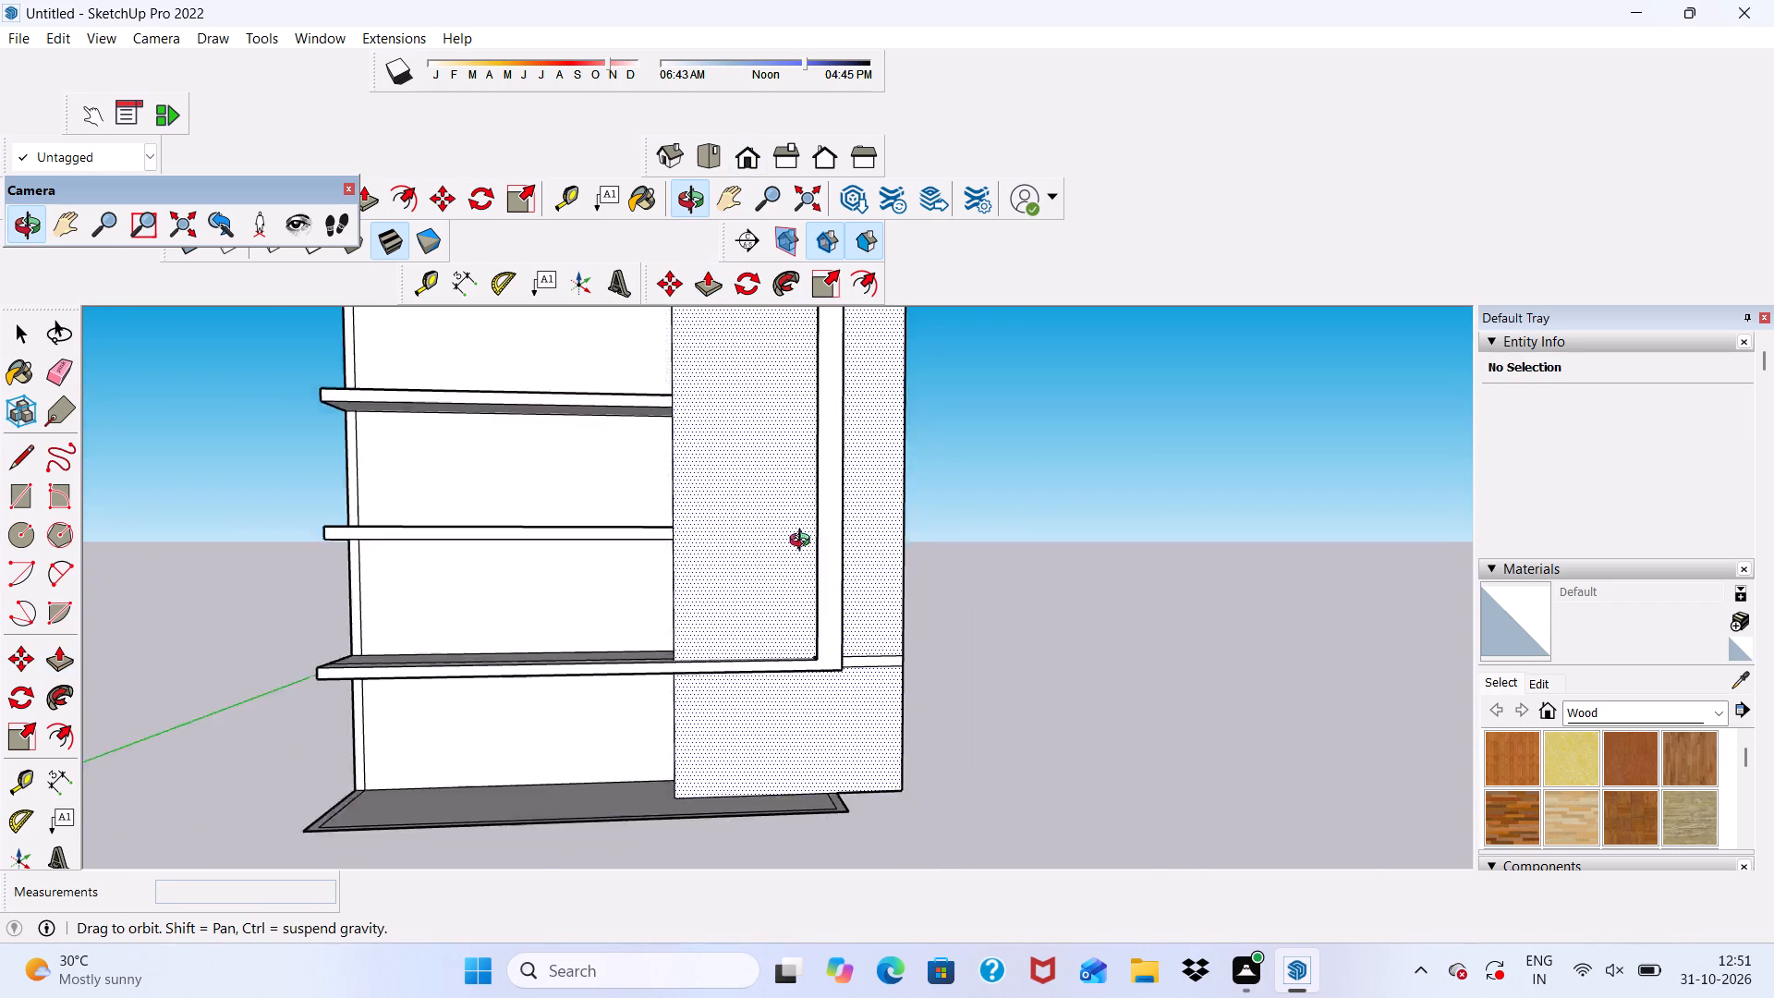
{"action": "middle_click_drag", "start_coordinate": [804, 542], "coordinate": [810, 540]}
{"action": "scroll", "coordinate": [749, 446], "scroll_direction": "down", "scroll_amount": 5}
{"action": "middle_click_drag", "start_coordinate": [756, 485], "coordinate": [735, 488]}
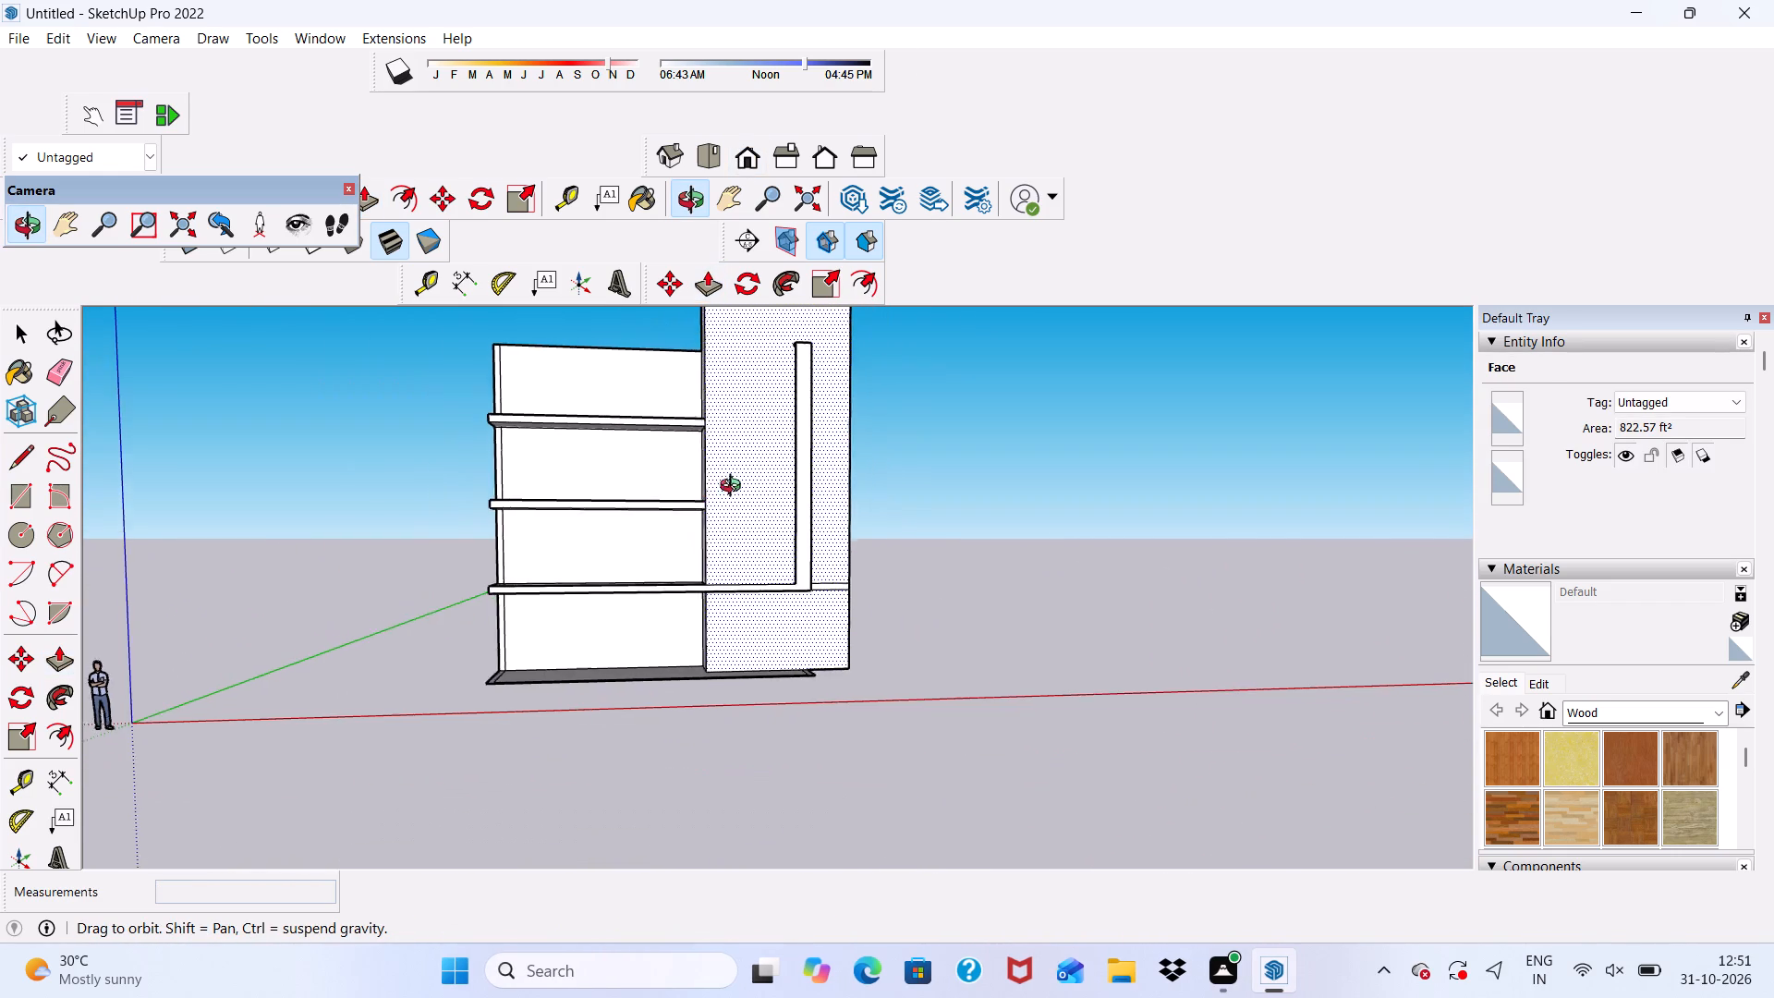
{"action": "middle_click_drag", "start_coordinate": [735, 488], "coordinate": [643, 575]}
{"action": "key", "text": "space"}
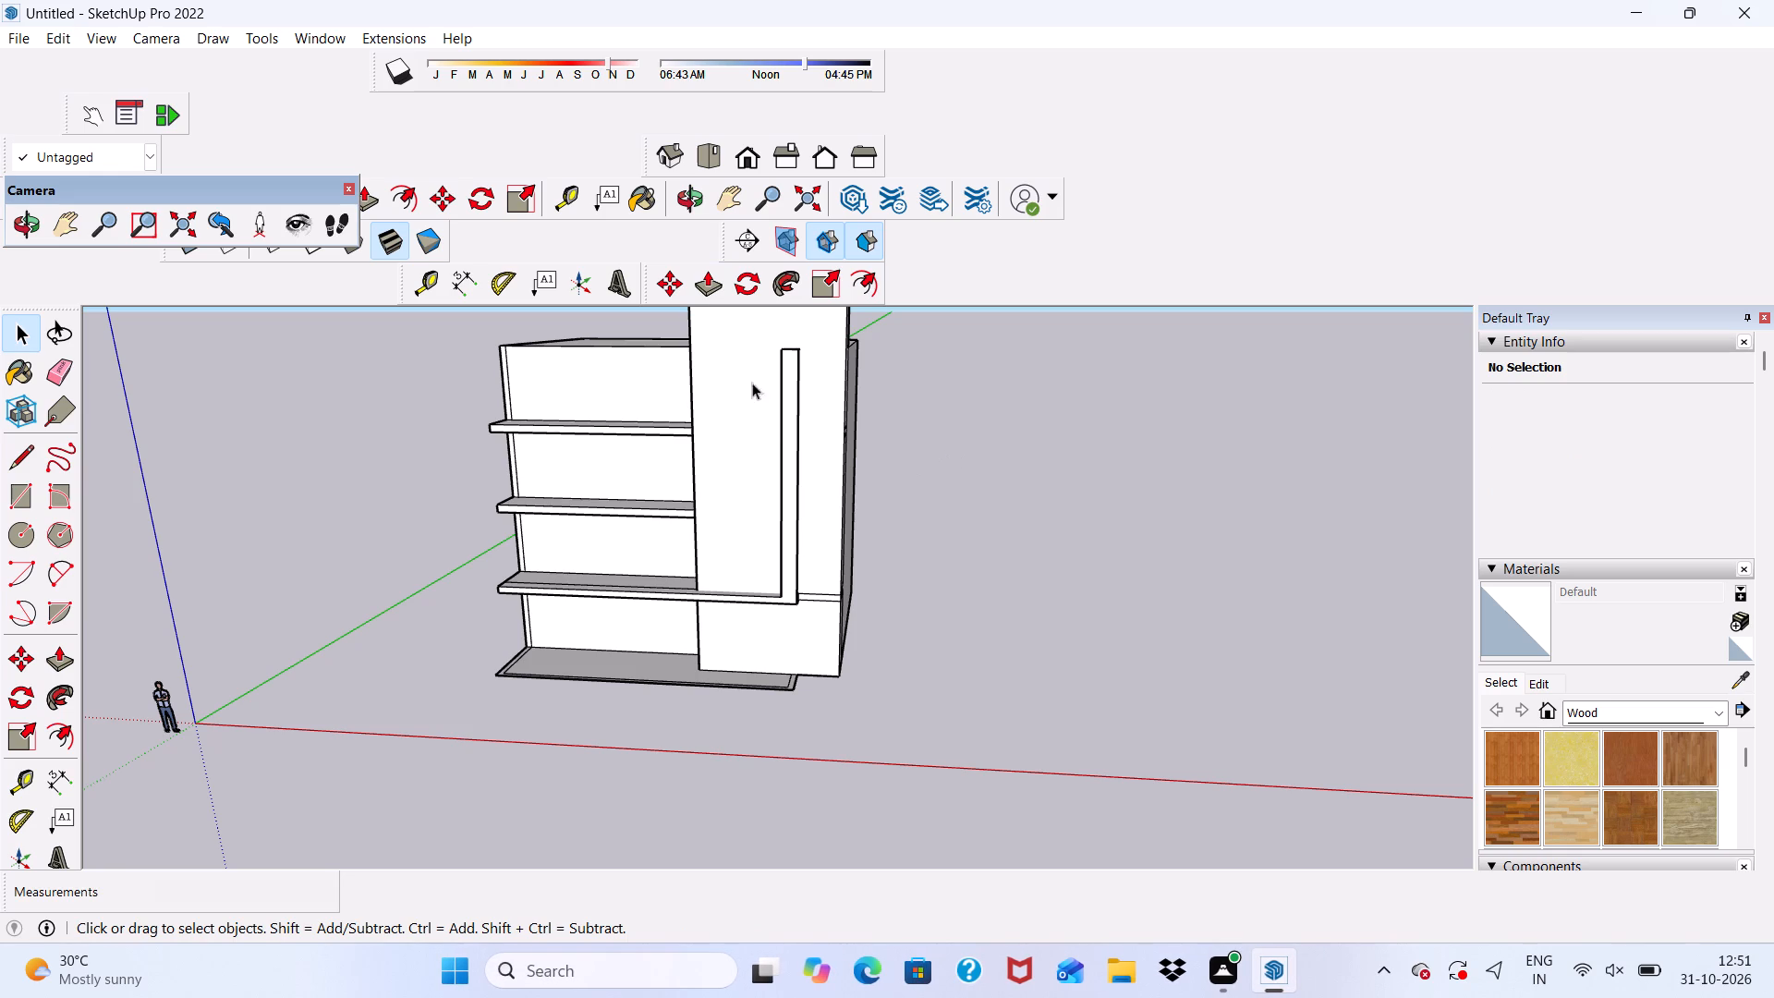
{"action": "key", "text": "space"}
{"action": "middle_click_drag", "start_coordinate": [778, 440], "coordinate": [968, 380]}
{"action": "scroll", "coordinate": [737, 461], "scroll_direction": "up", "scroll_amount": 11}
{"action": "middle_click_drag", "start_coordinate": [899, 425], "coordinate": [909, 444]}
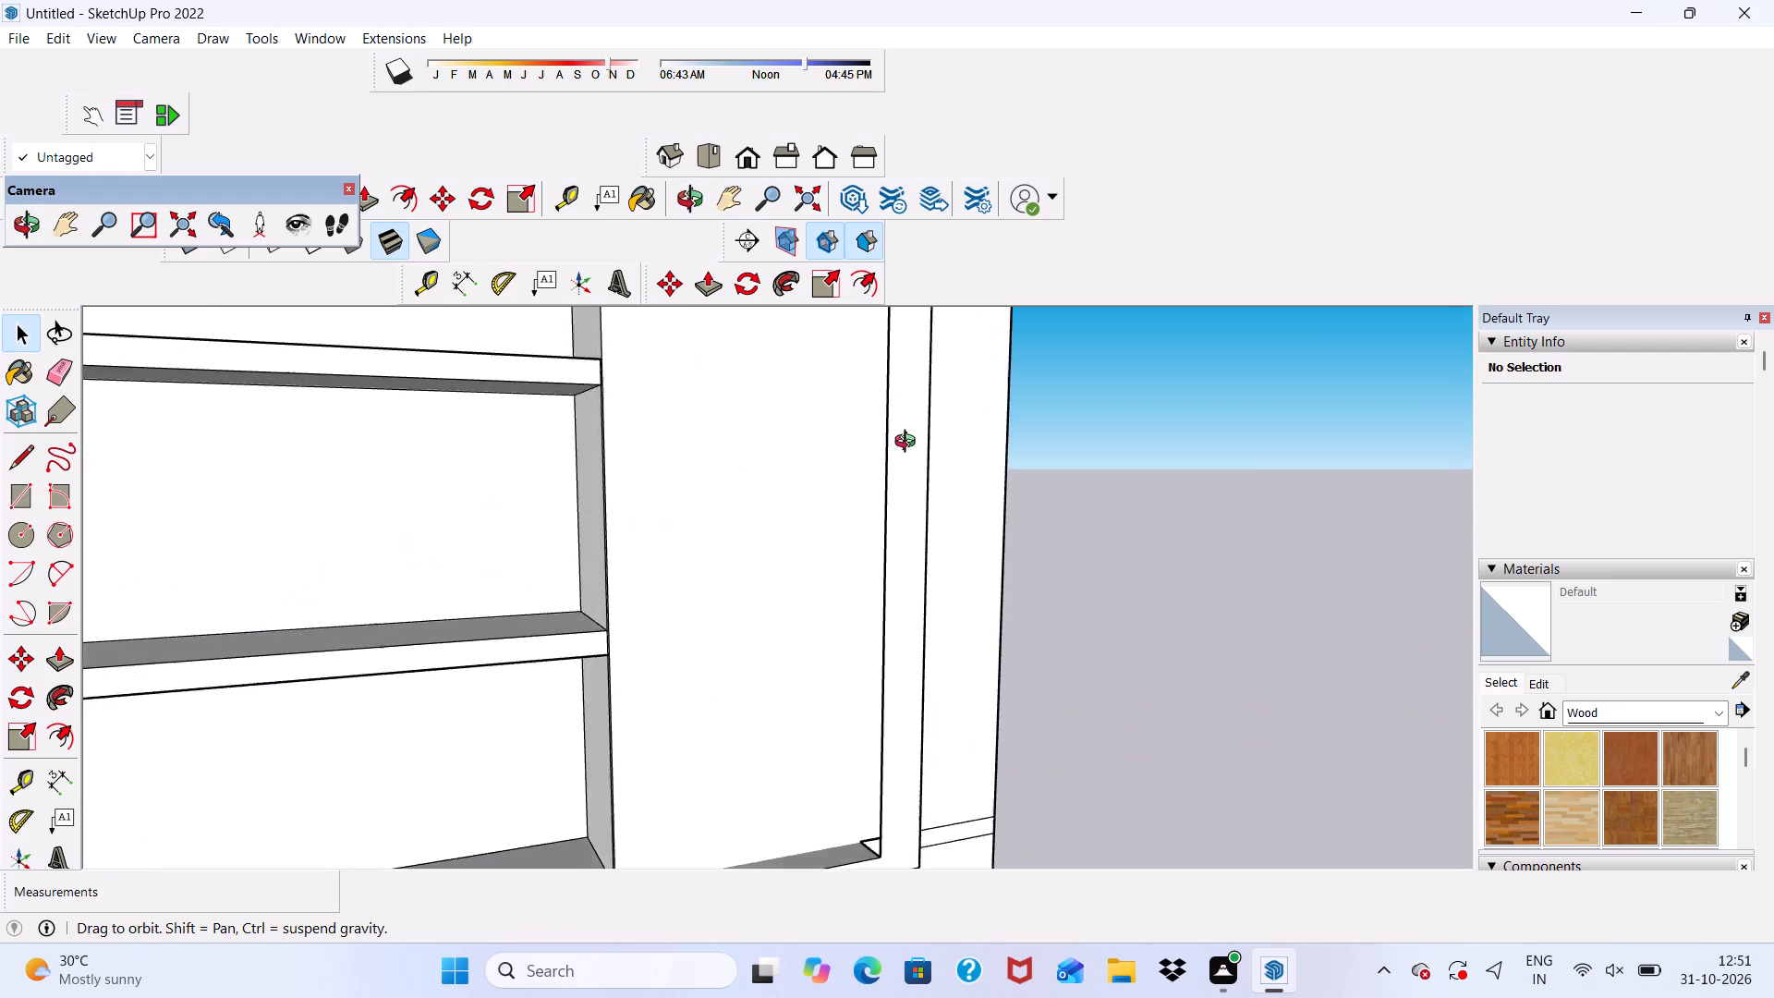
{"action": "middle_click_drag", "start_coordinate": [909, 444], "coordinate": [1126, 508]}
{"action": "middle_click_drag", "start_coordinate": [1066, 523], "coordinate": [368, 484]}
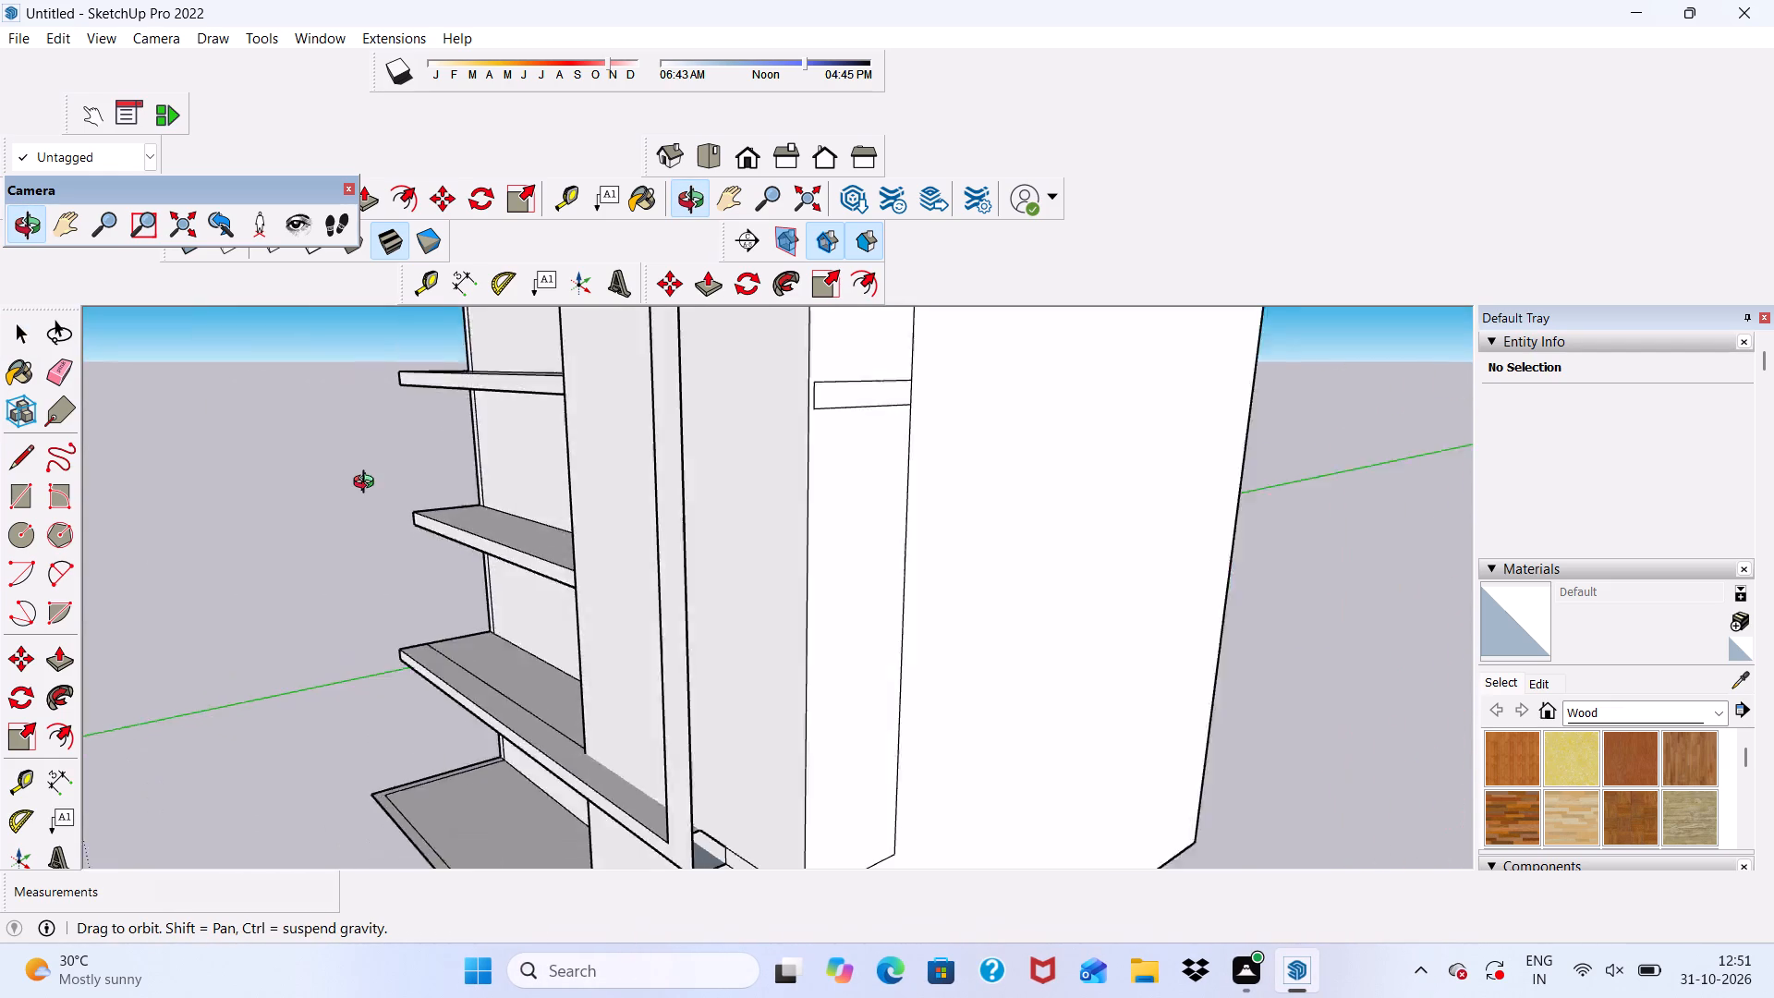
{"action": "middle_click_drag", "start_coordinate": [368, 484], "coordinate": [418, 497]}
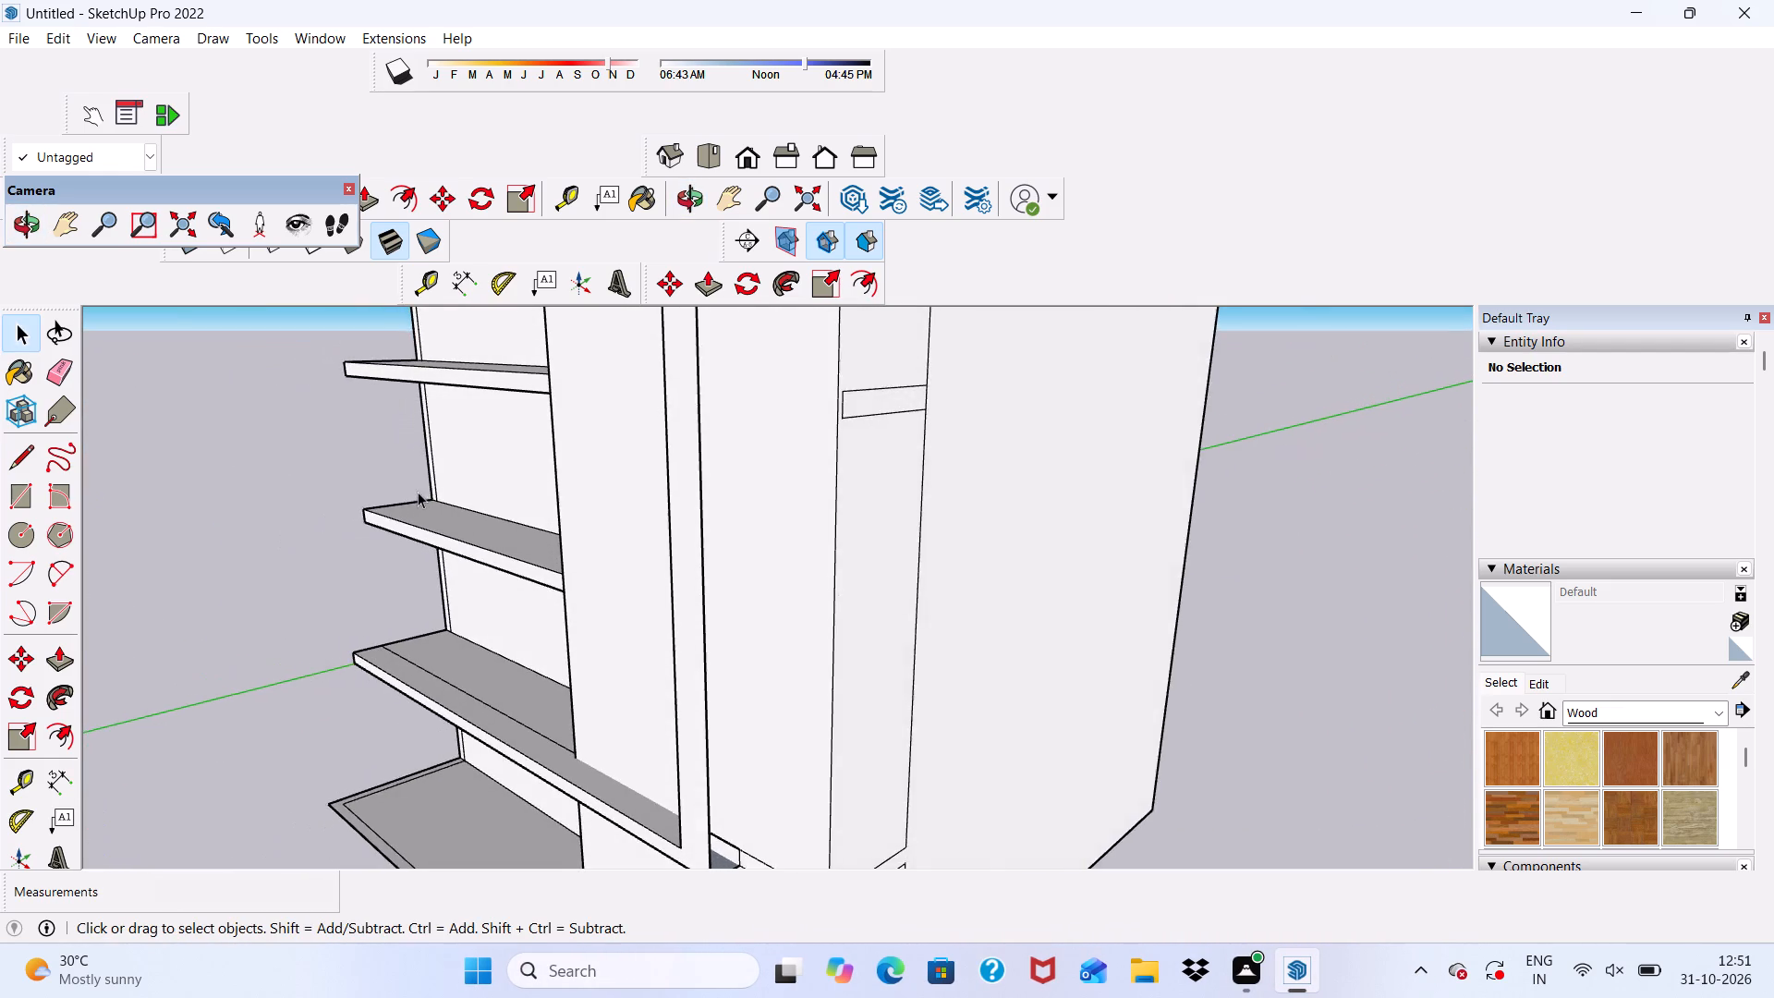
{"action": "scroll", "coordinate": [420, 491], "scroll_direction": "up", "scroll_amount": 1}
{"action": "scroll", "coordinate": [466, 582], "scroll_direction": "down", "scroll_amount": 6}
{"action": "middle_click_drag", "start_coordinate": [545, 663], "coordinate": [529, 603]}
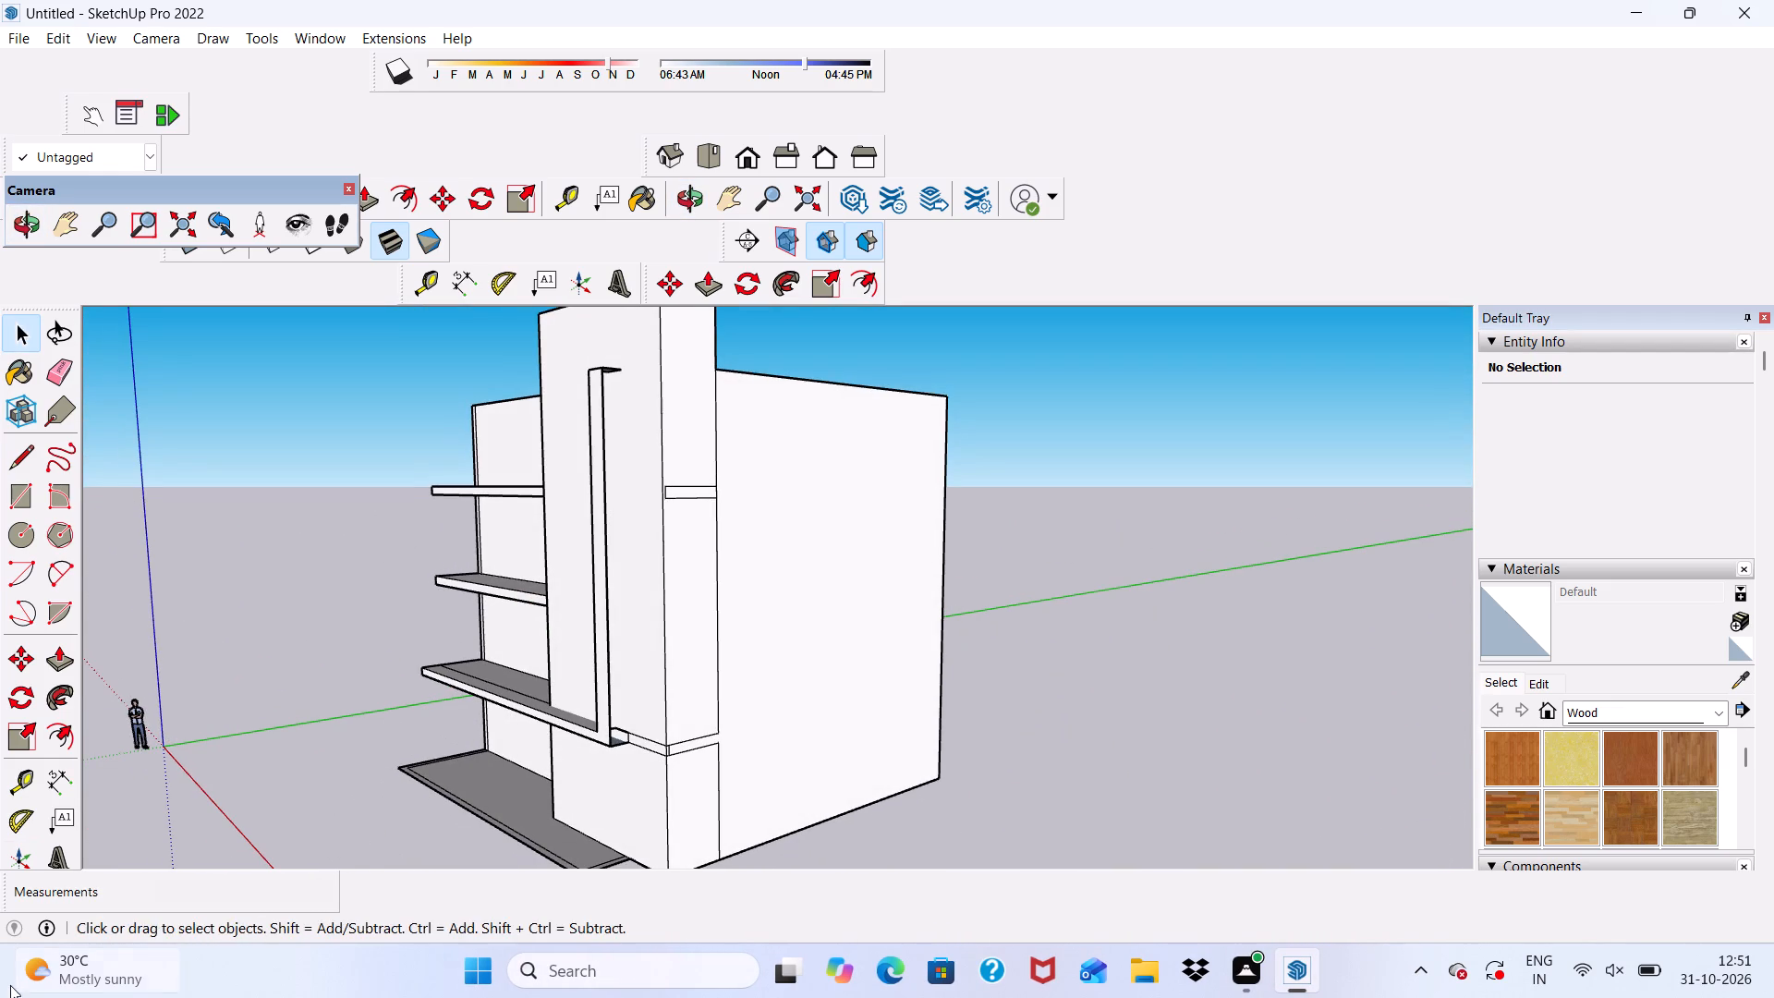
Erase the upright strip's vertical edge and short top edges from the front of the projecting panel.
{"action": "left_click", "coordinate": [59, 377]}
{"action": "scroll", "coordinate": [554, 576], "scroll_direction": "down", "scroll_amount": 1}
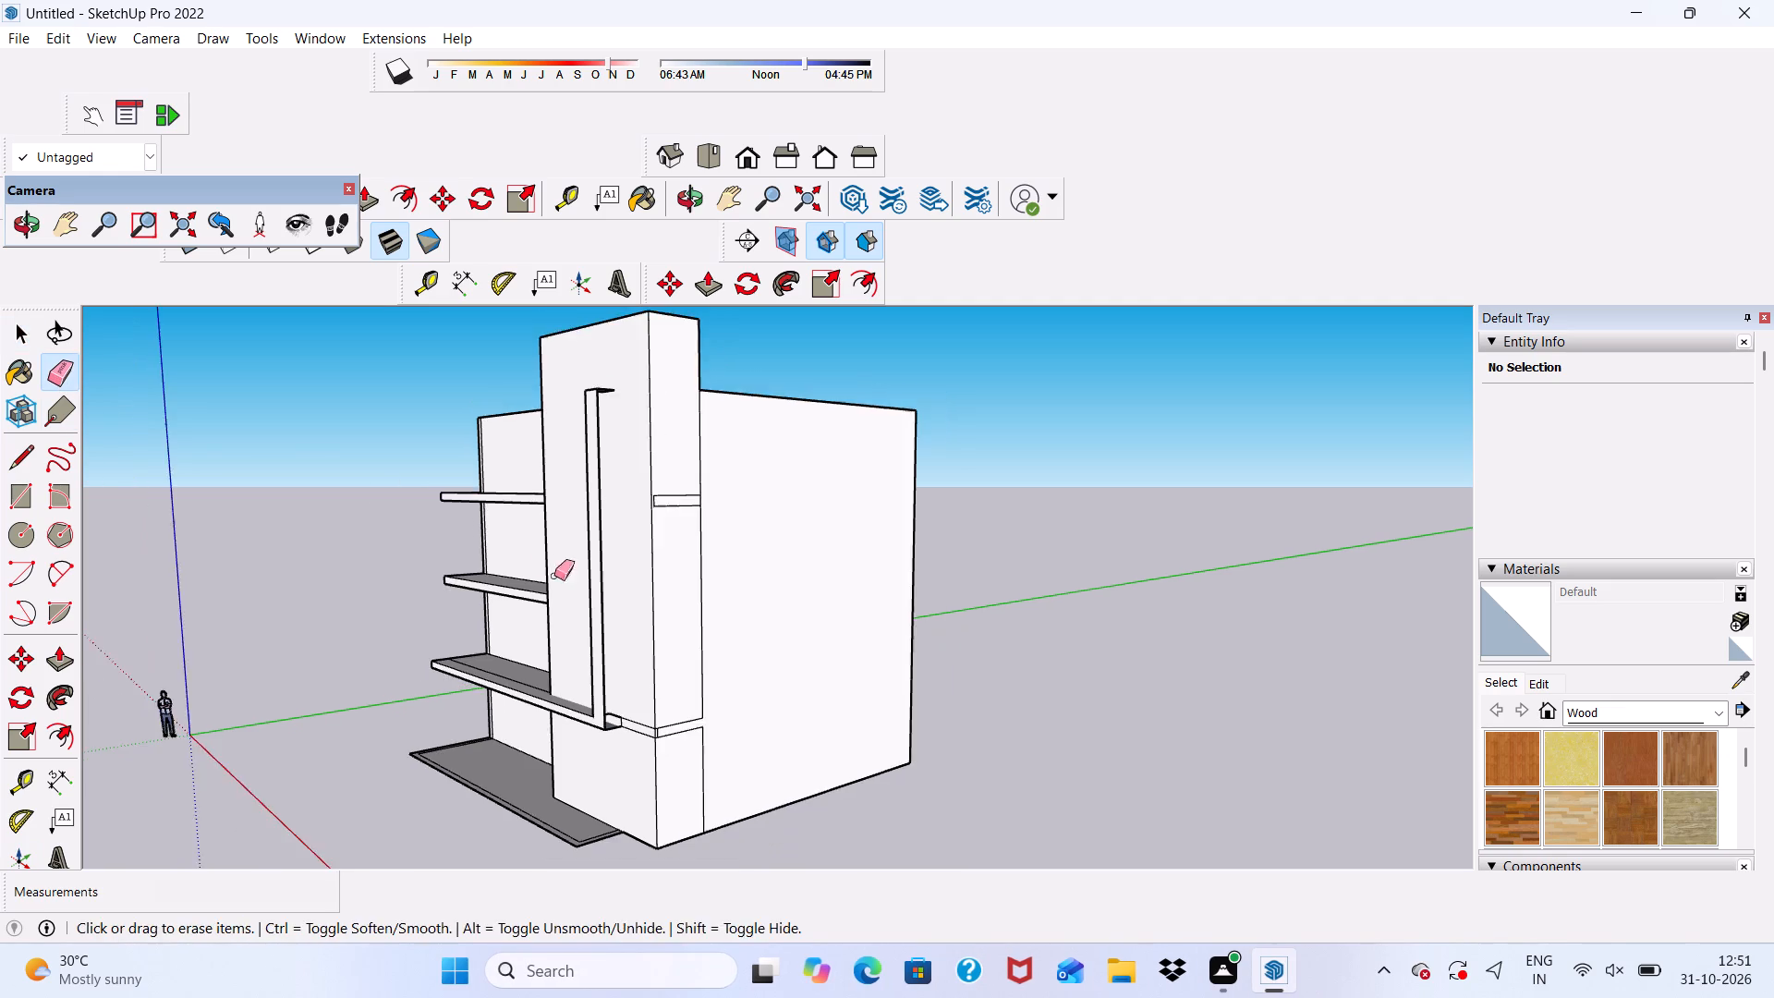
{"action": "middle_click_drag", "start_coordinate": [555, 577], "coordinate": [829, 574]}
{"action": "left_click_drag", "start_coordinate": [796, 553], "coordinate": [775, 564]}
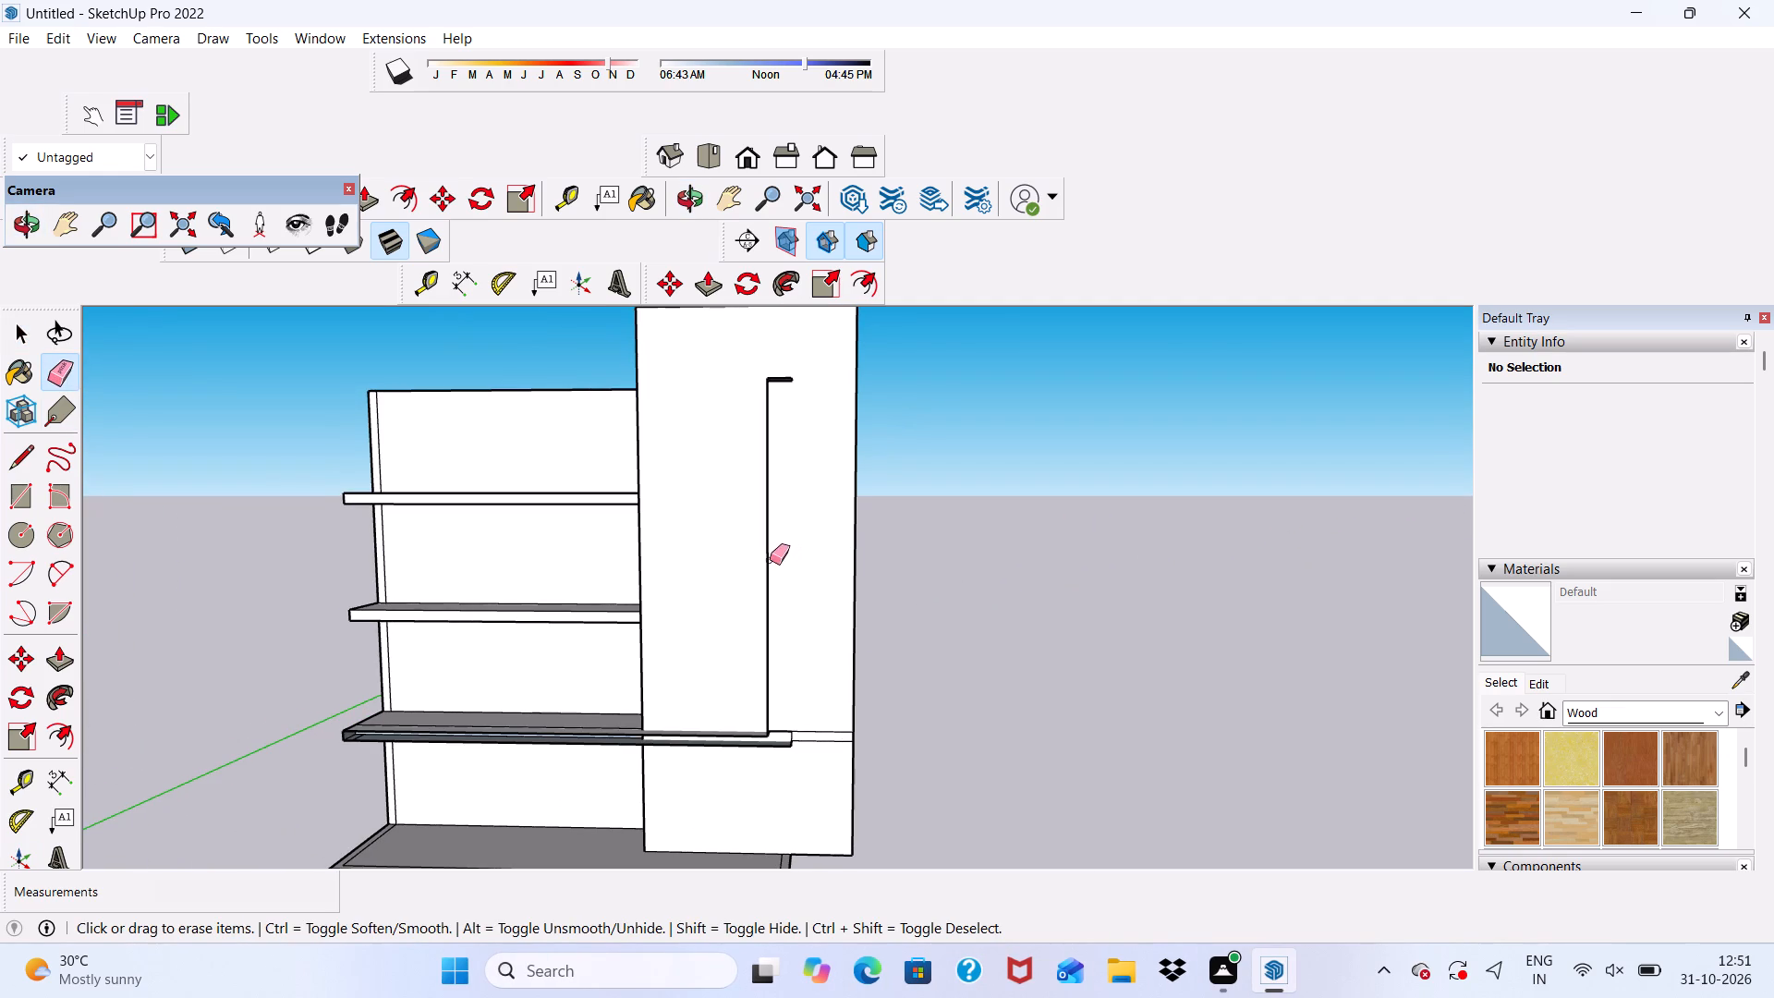
{"action": "left_click_drag", "start_coordinate": [770, 560], "coordinate": [766, 578]}
{"action": "left_click", "coordinate": [748, 693]}
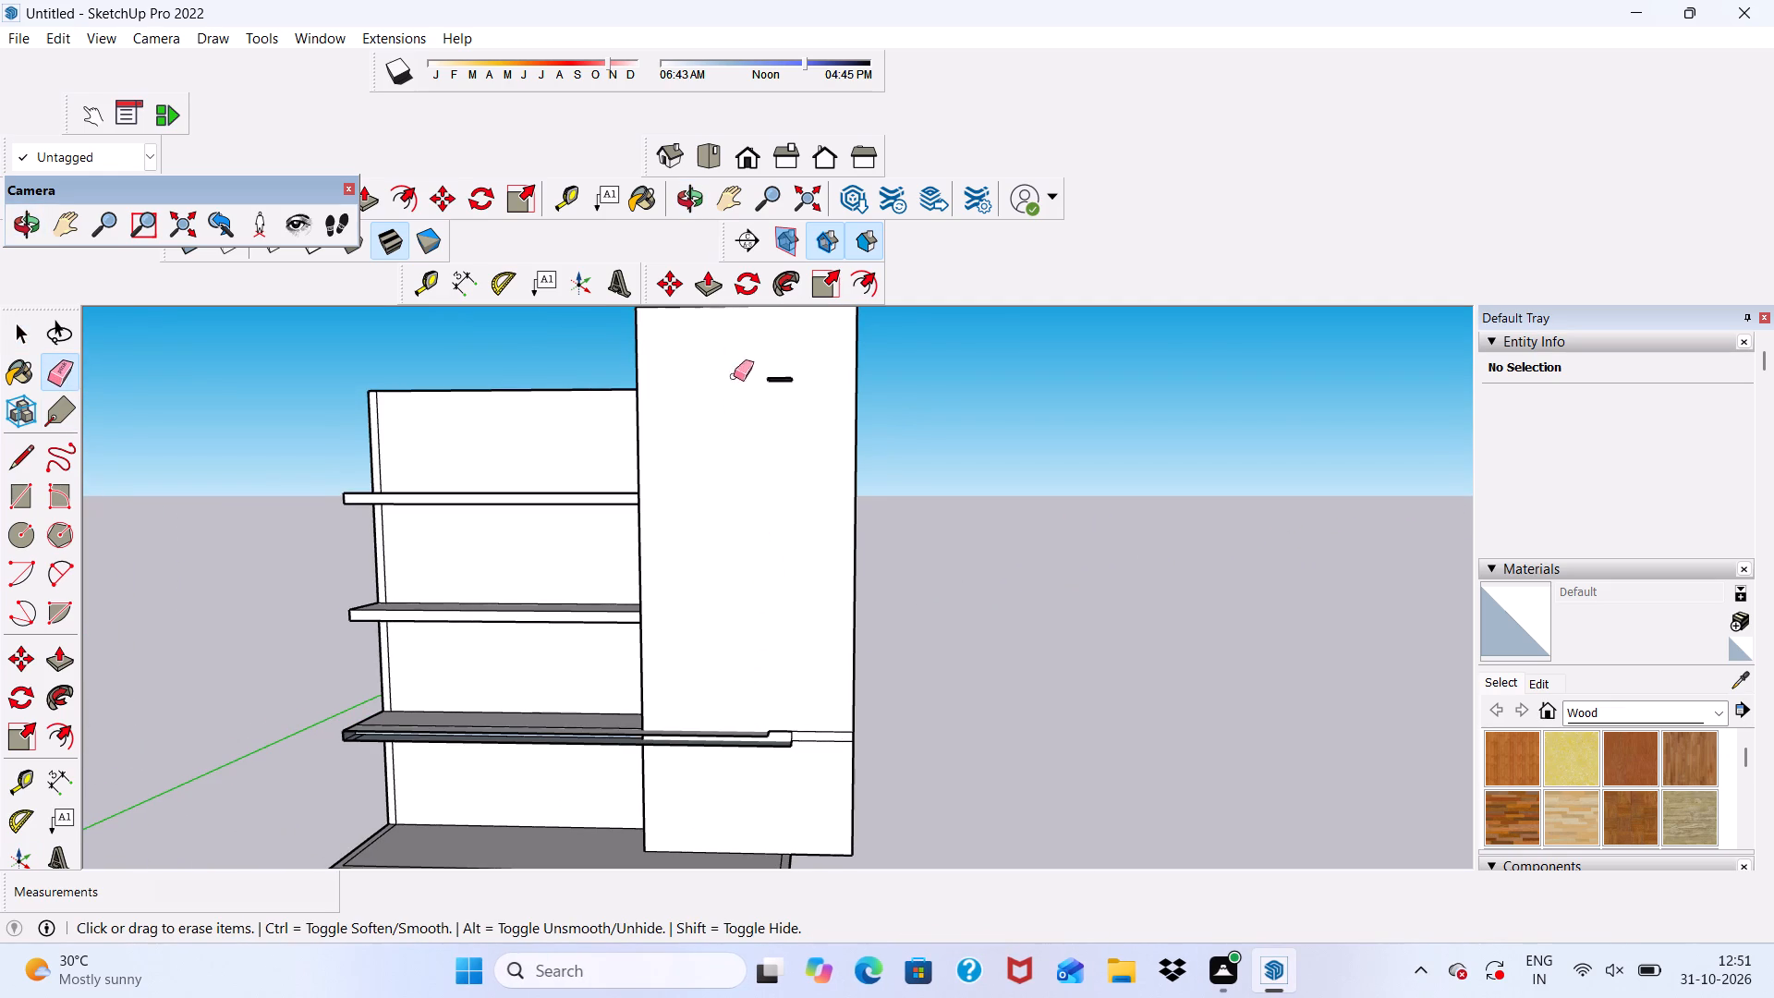
{"action": "left_click_drag", "start_coordinate": [768, 376], "coordinate": [783, 386]}
{"action": "left_click", "coordinate": [783, 372]}
{"action": "left_click_drag", "start_coordinate": [785, 365], "coordinate": [796, 391]}
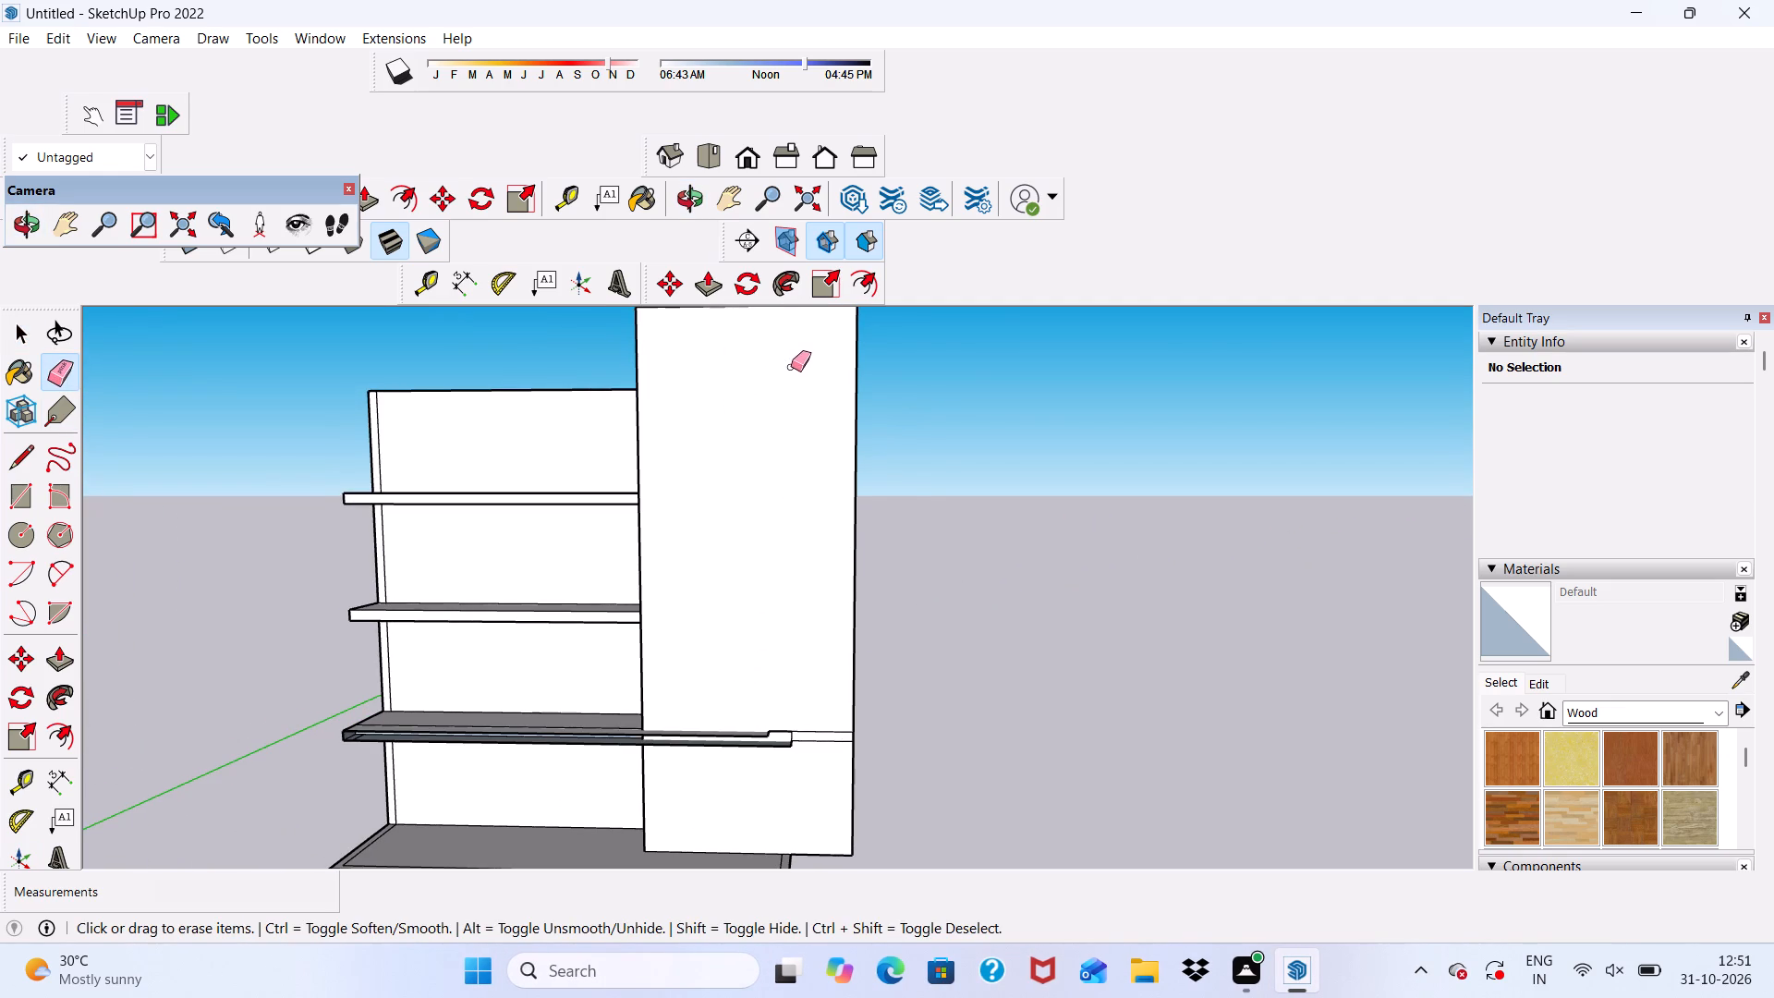
{"action": "left_click_drag", "start_coordinate": [791, 366], "coordinate": [791, 399]}
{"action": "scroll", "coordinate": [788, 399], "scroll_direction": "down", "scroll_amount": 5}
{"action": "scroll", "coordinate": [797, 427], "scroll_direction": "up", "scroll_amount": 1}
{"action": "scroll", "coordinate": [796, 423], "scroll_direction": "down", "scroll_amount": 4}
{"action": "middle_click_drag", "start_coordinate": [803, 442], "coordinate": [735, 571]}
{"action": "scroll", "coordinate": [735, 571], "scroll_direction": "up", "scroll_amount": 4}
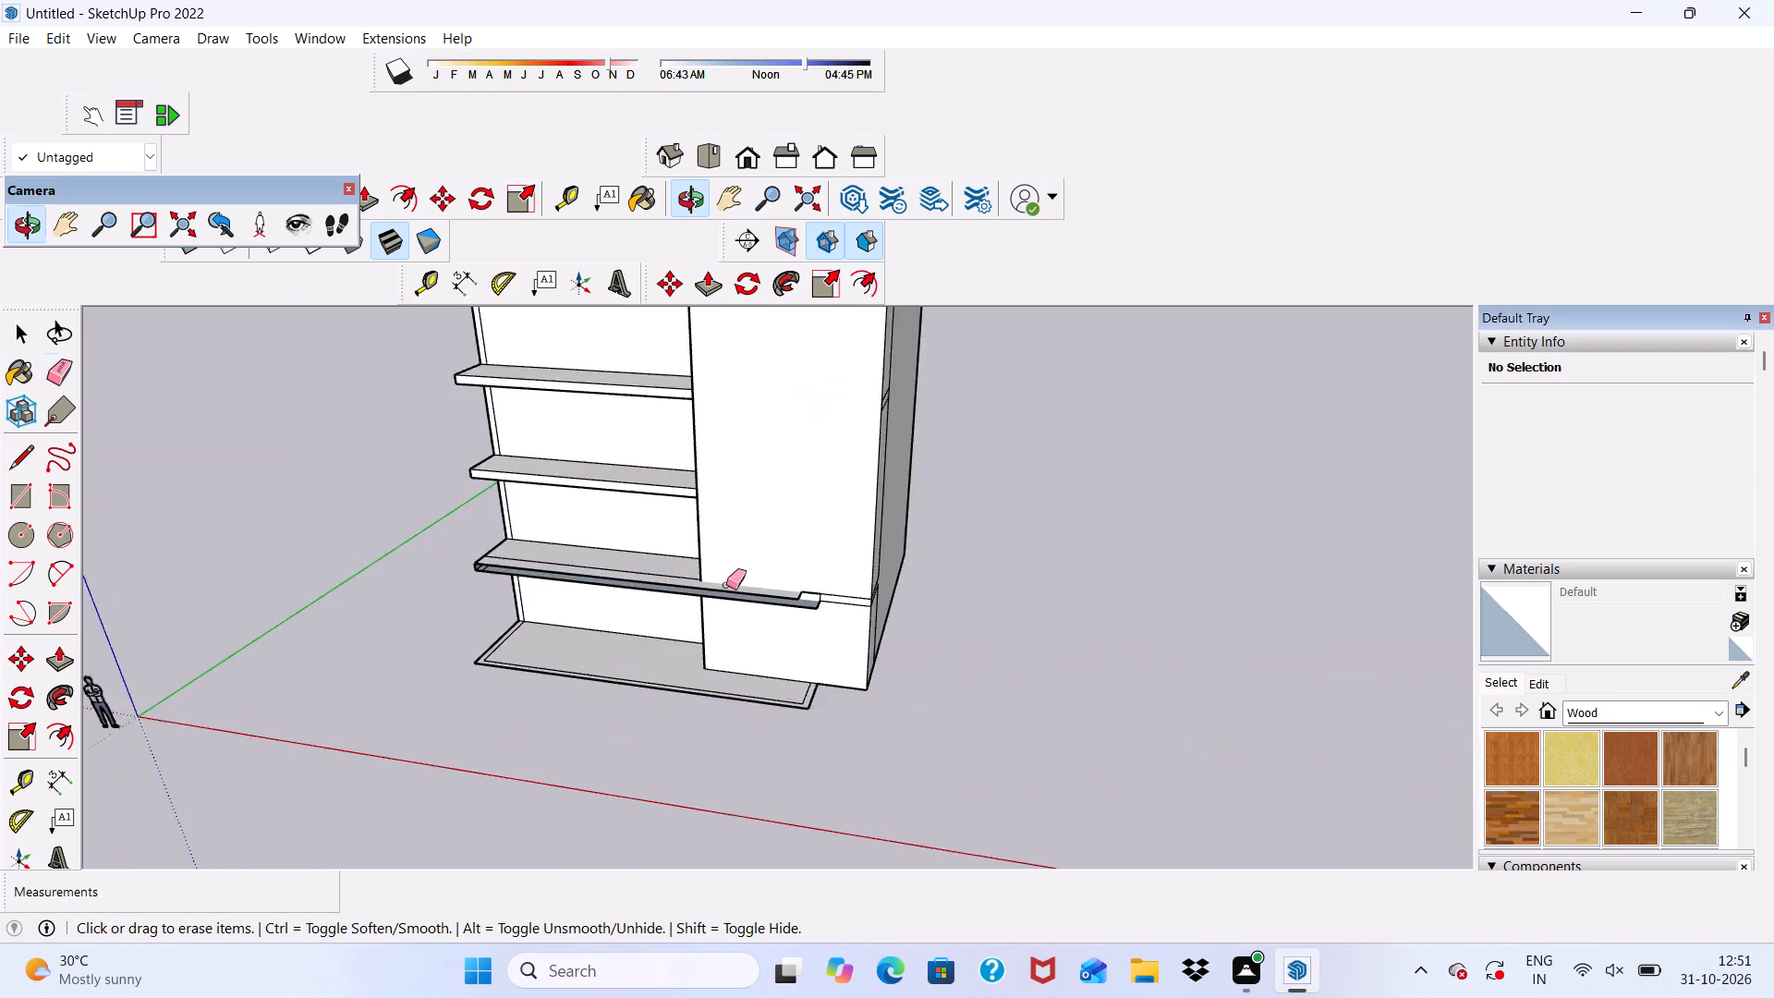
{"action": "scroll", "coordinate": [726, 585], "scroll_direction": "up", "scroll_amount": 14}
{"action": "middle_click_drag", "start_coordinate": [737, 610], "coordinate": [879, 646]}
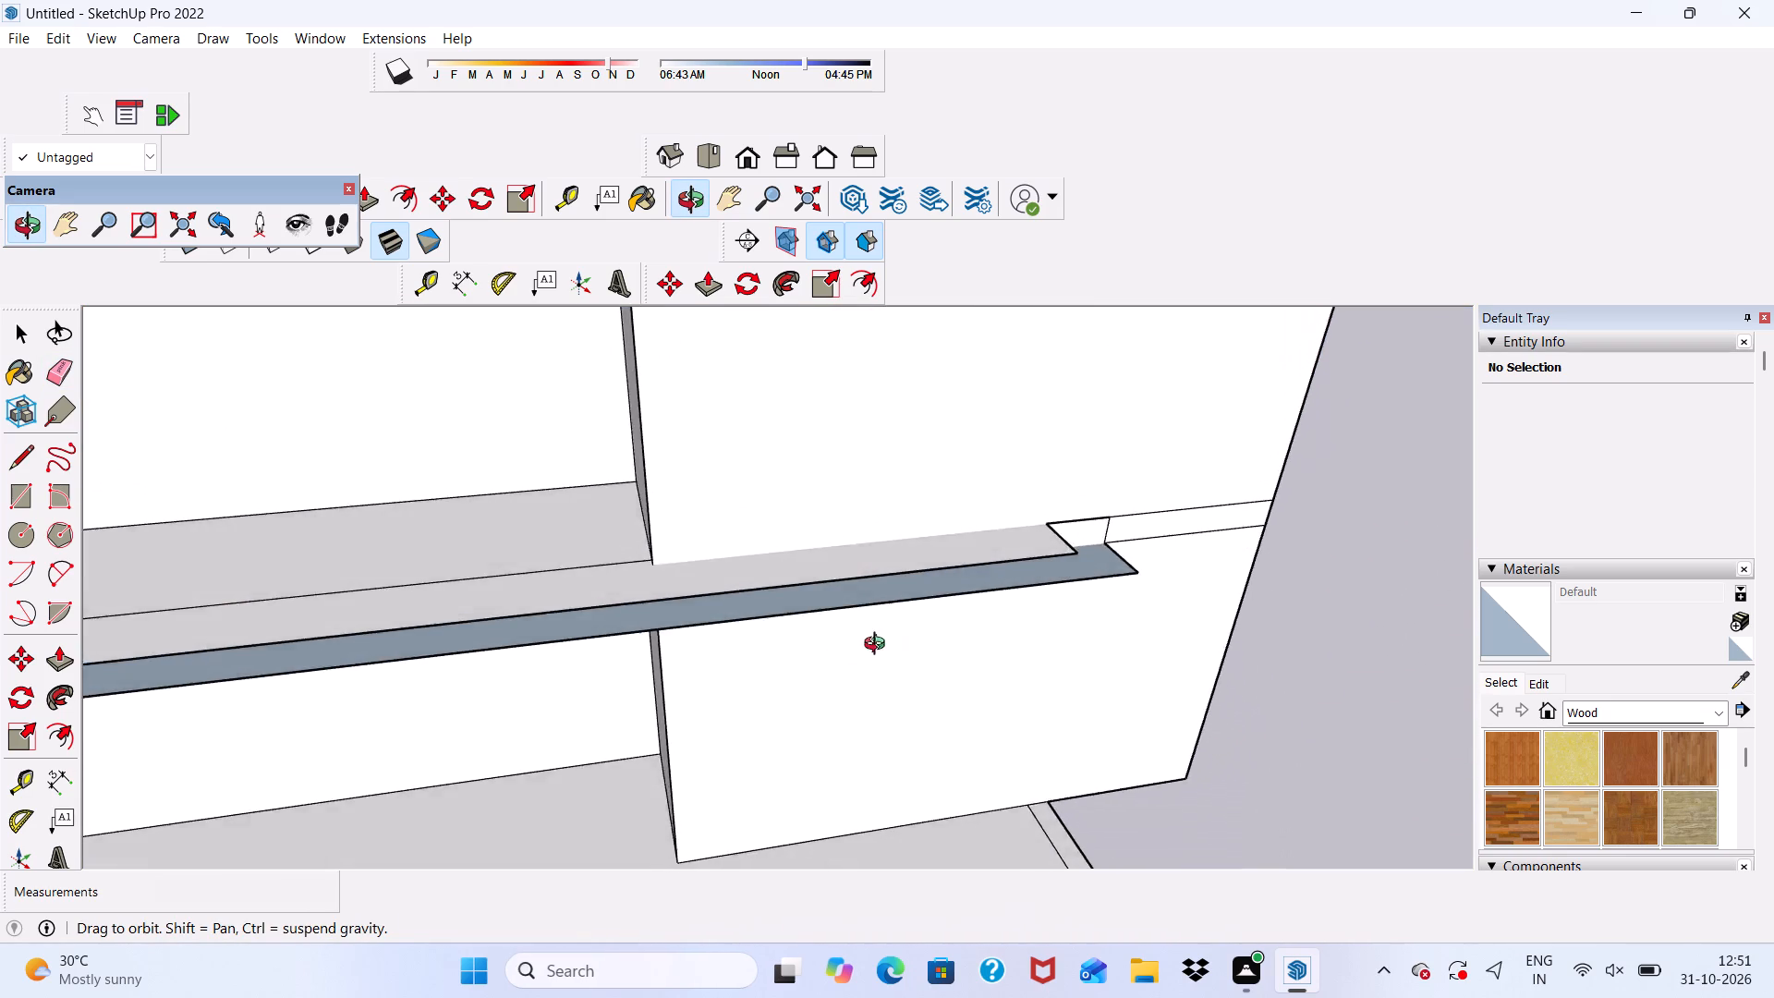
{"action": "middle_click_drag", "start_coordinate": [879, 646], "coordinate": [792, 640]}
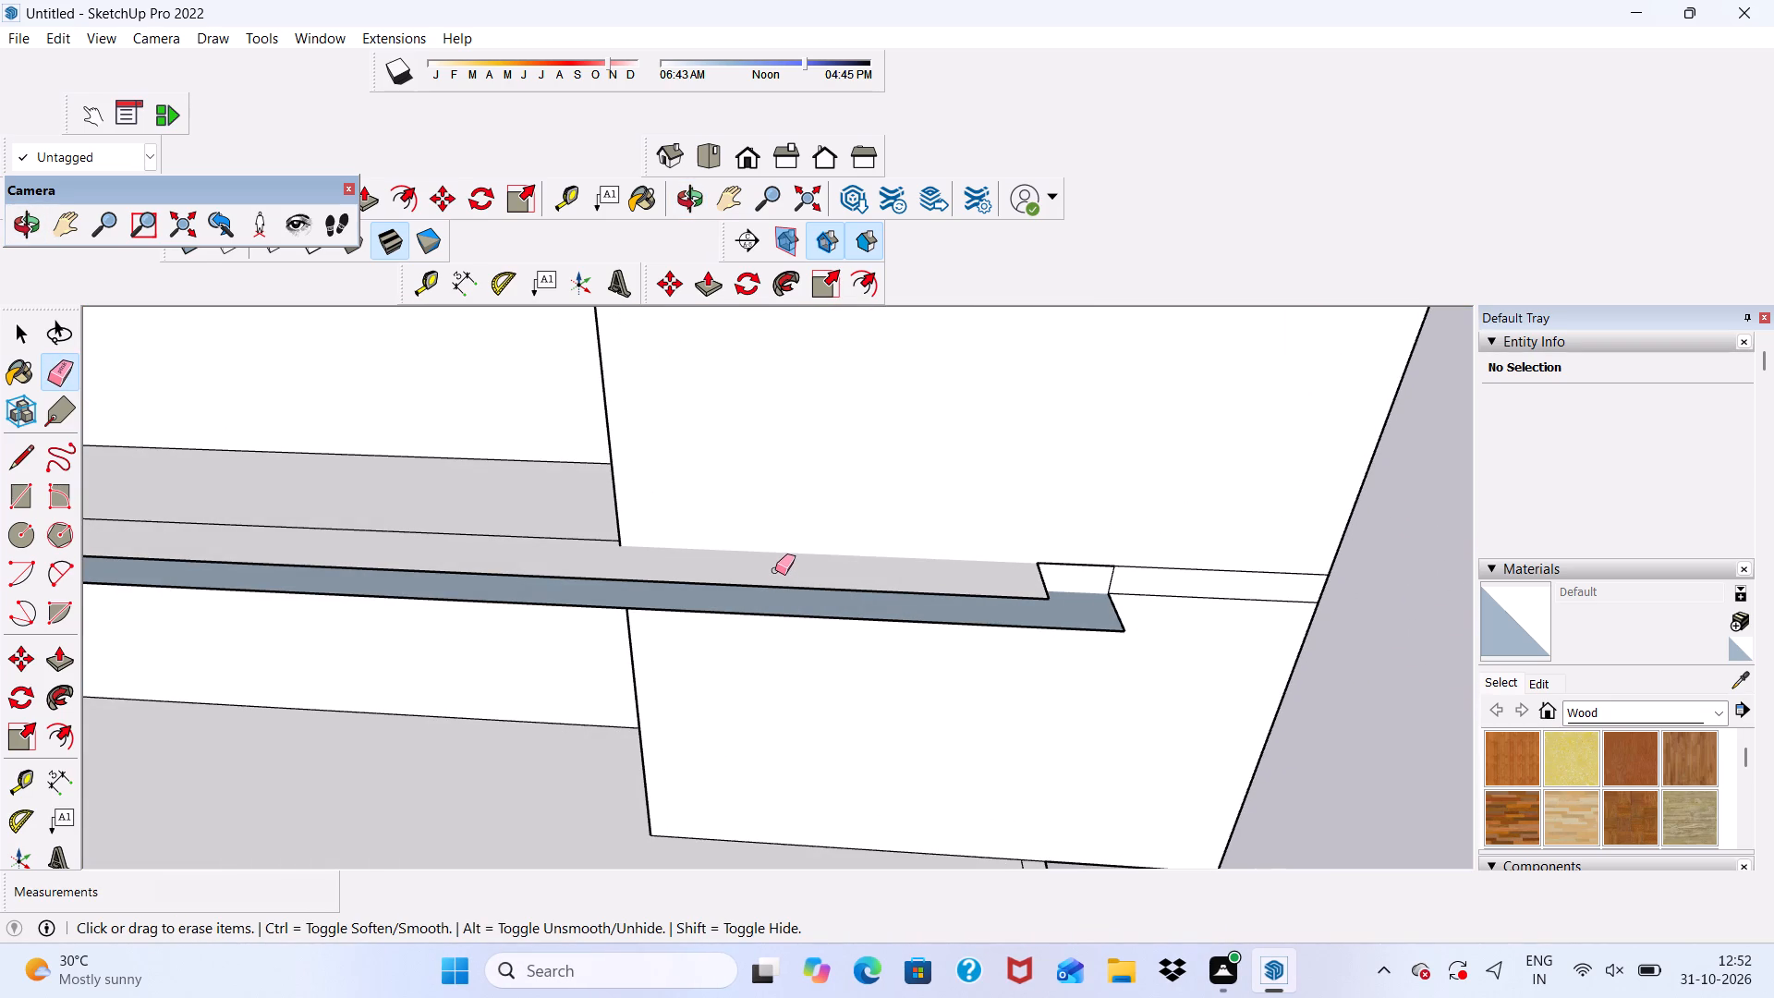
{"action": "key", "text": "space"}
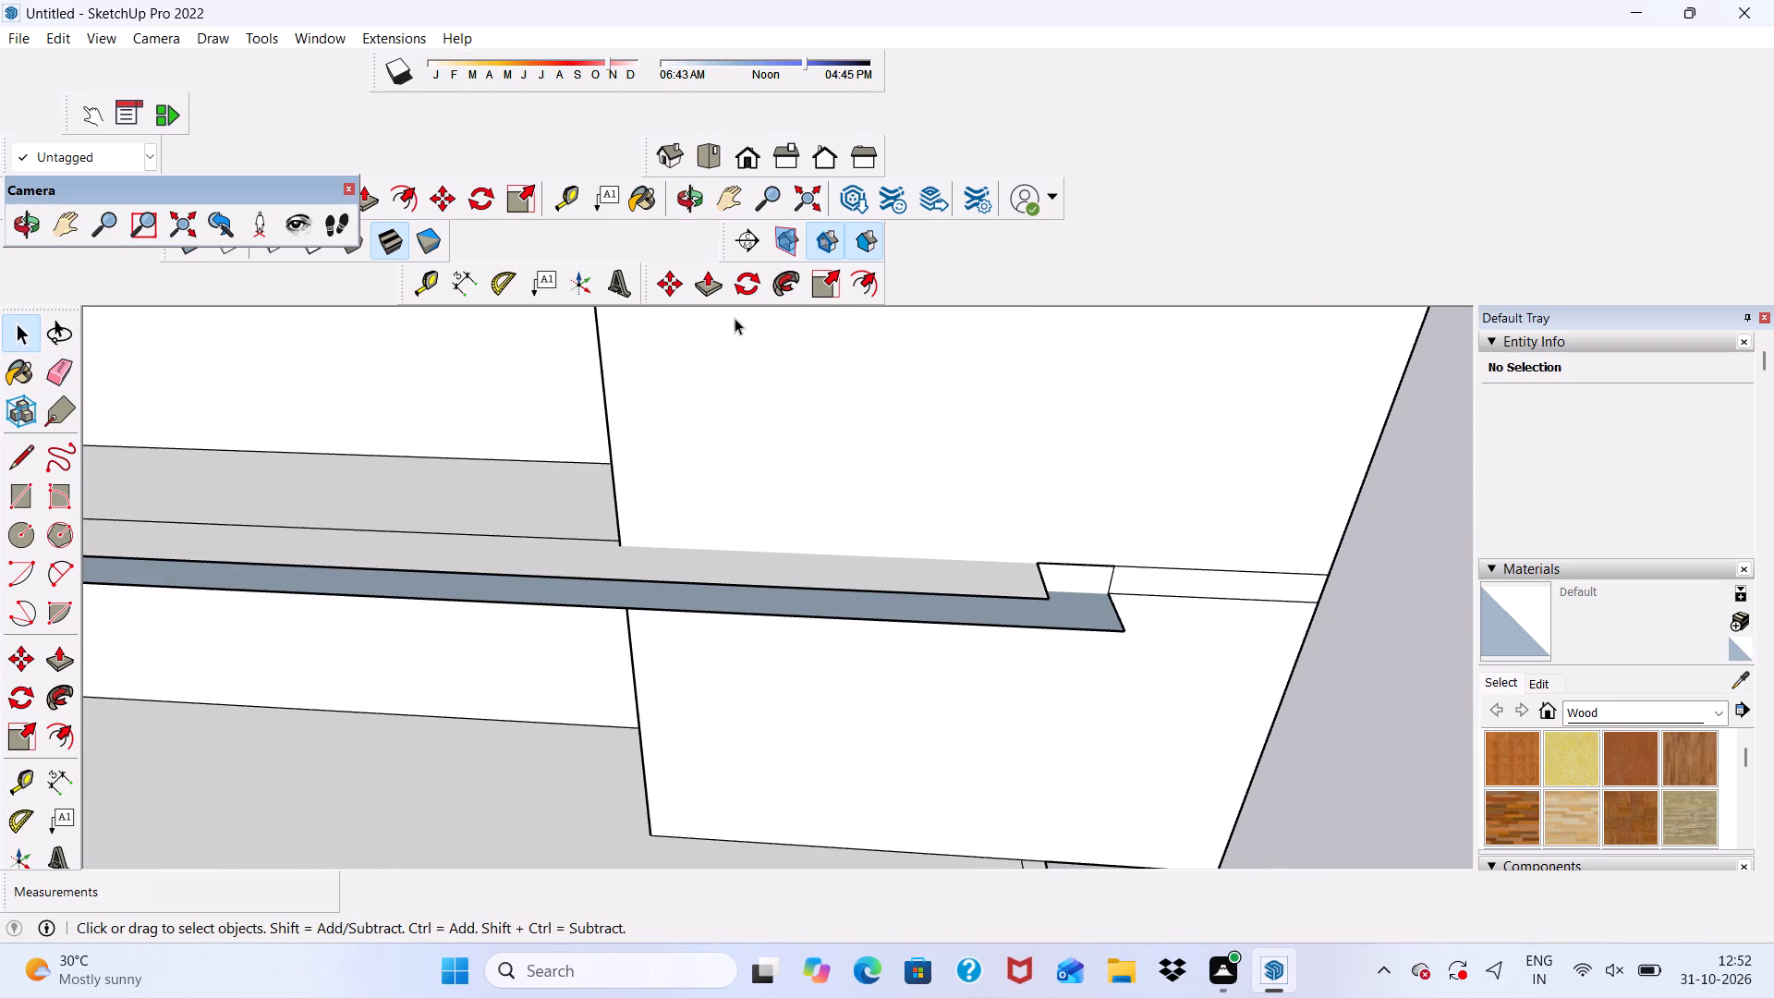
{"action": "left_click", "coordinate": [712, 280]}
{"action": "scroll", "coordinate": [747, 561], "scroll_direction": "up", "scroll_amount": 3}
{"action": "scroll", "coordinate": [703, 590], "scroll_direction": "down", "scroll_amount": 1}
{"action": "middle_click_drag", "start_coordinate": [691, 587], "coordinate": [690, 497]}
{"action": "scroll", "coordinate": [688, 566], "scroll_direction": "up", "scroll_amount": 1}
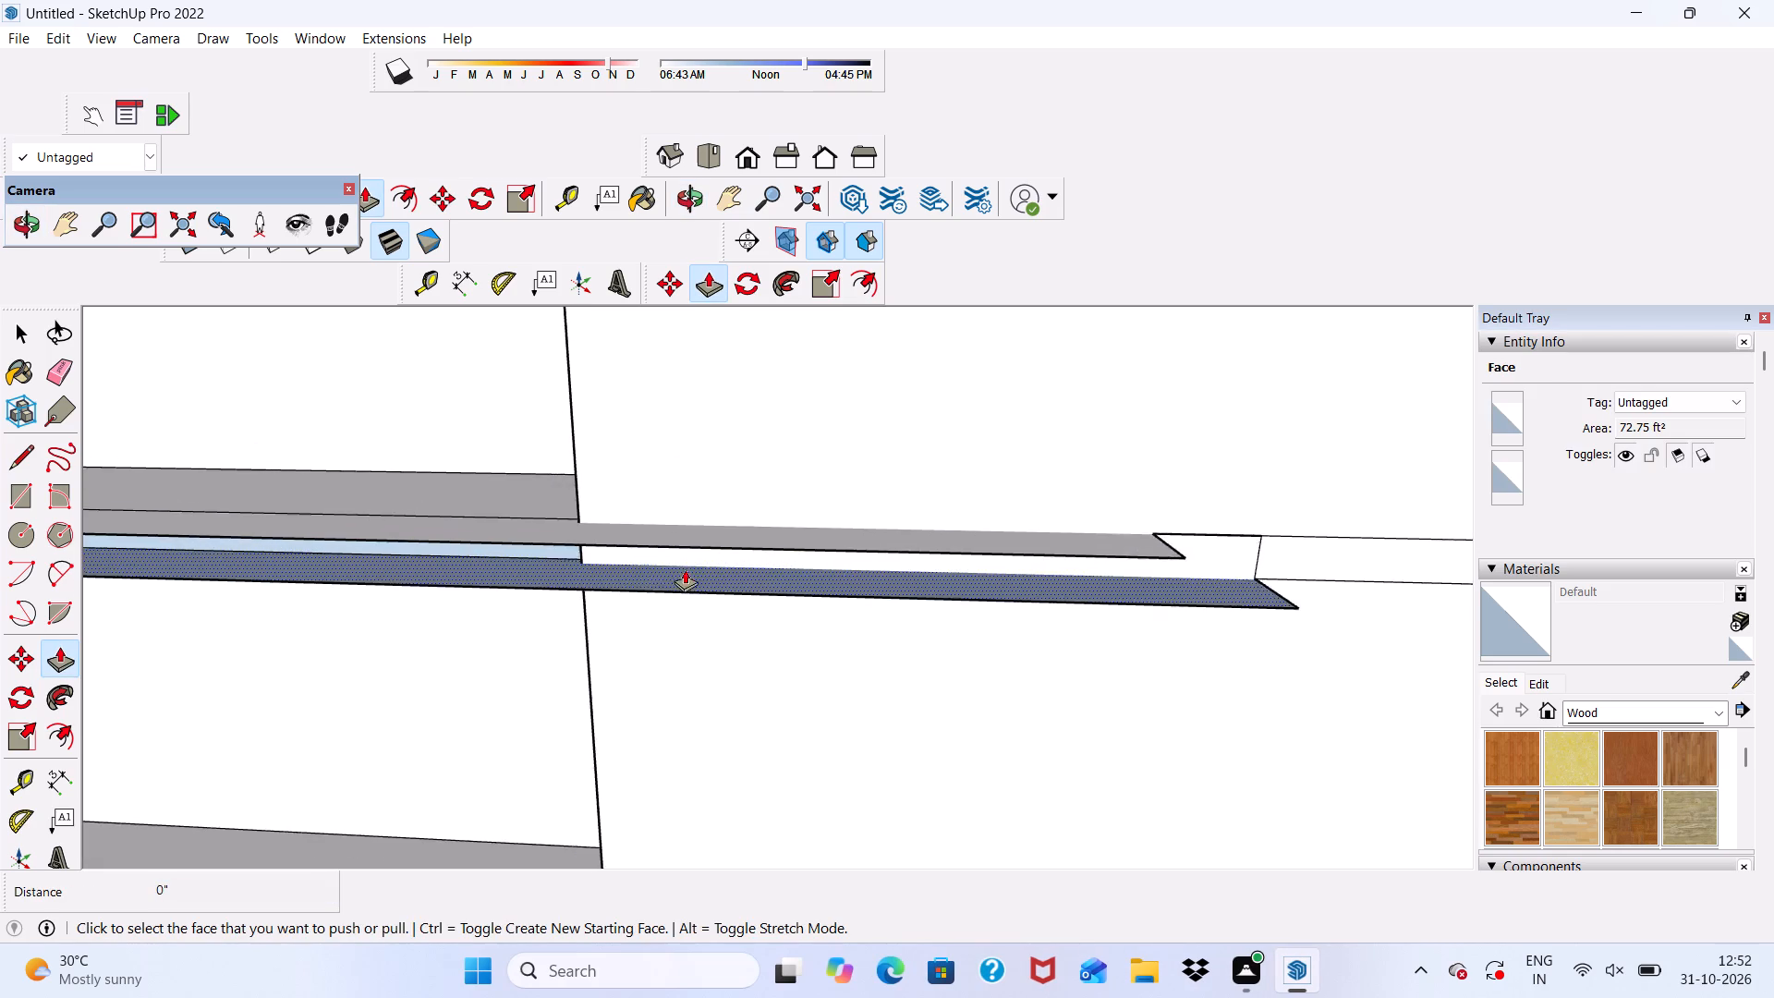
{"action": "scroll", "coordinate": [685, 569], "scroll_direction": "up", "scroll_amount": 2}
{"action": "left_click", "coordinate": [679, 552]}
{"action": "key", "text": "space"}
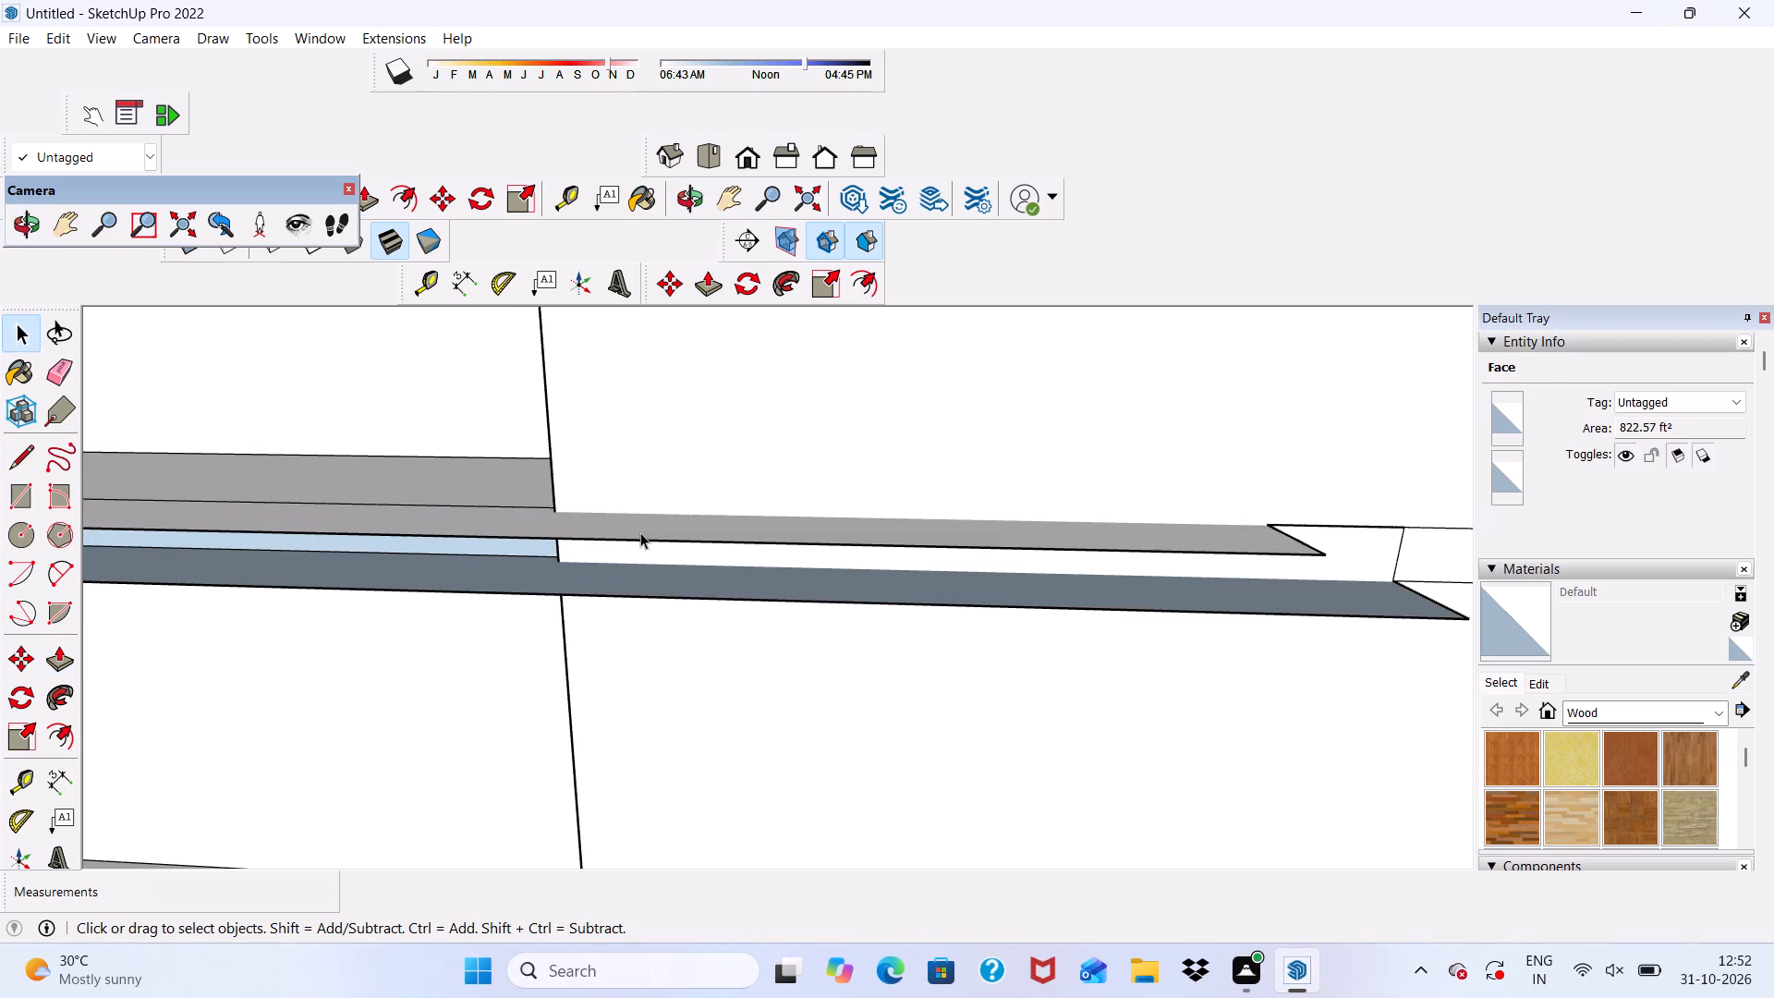
Push/Pull the recessed front face of the ledge that crosses the projecting panel out to the ledge's outer bottom edge.
{"action": "scroll", "coordinate": [640, 532], "scroll_direction": "down", "scroll_amount": 2}
{"action": "middle_click_drag", "start_coordinate": [639, 532], "coordinate": [501, 507]}
{"action": "scroll", "coordinate": [500, 507], "scroll_direction": "up", "scroll_amount": 5}
{"action": "double_click", "coordinate": [480, 533]}
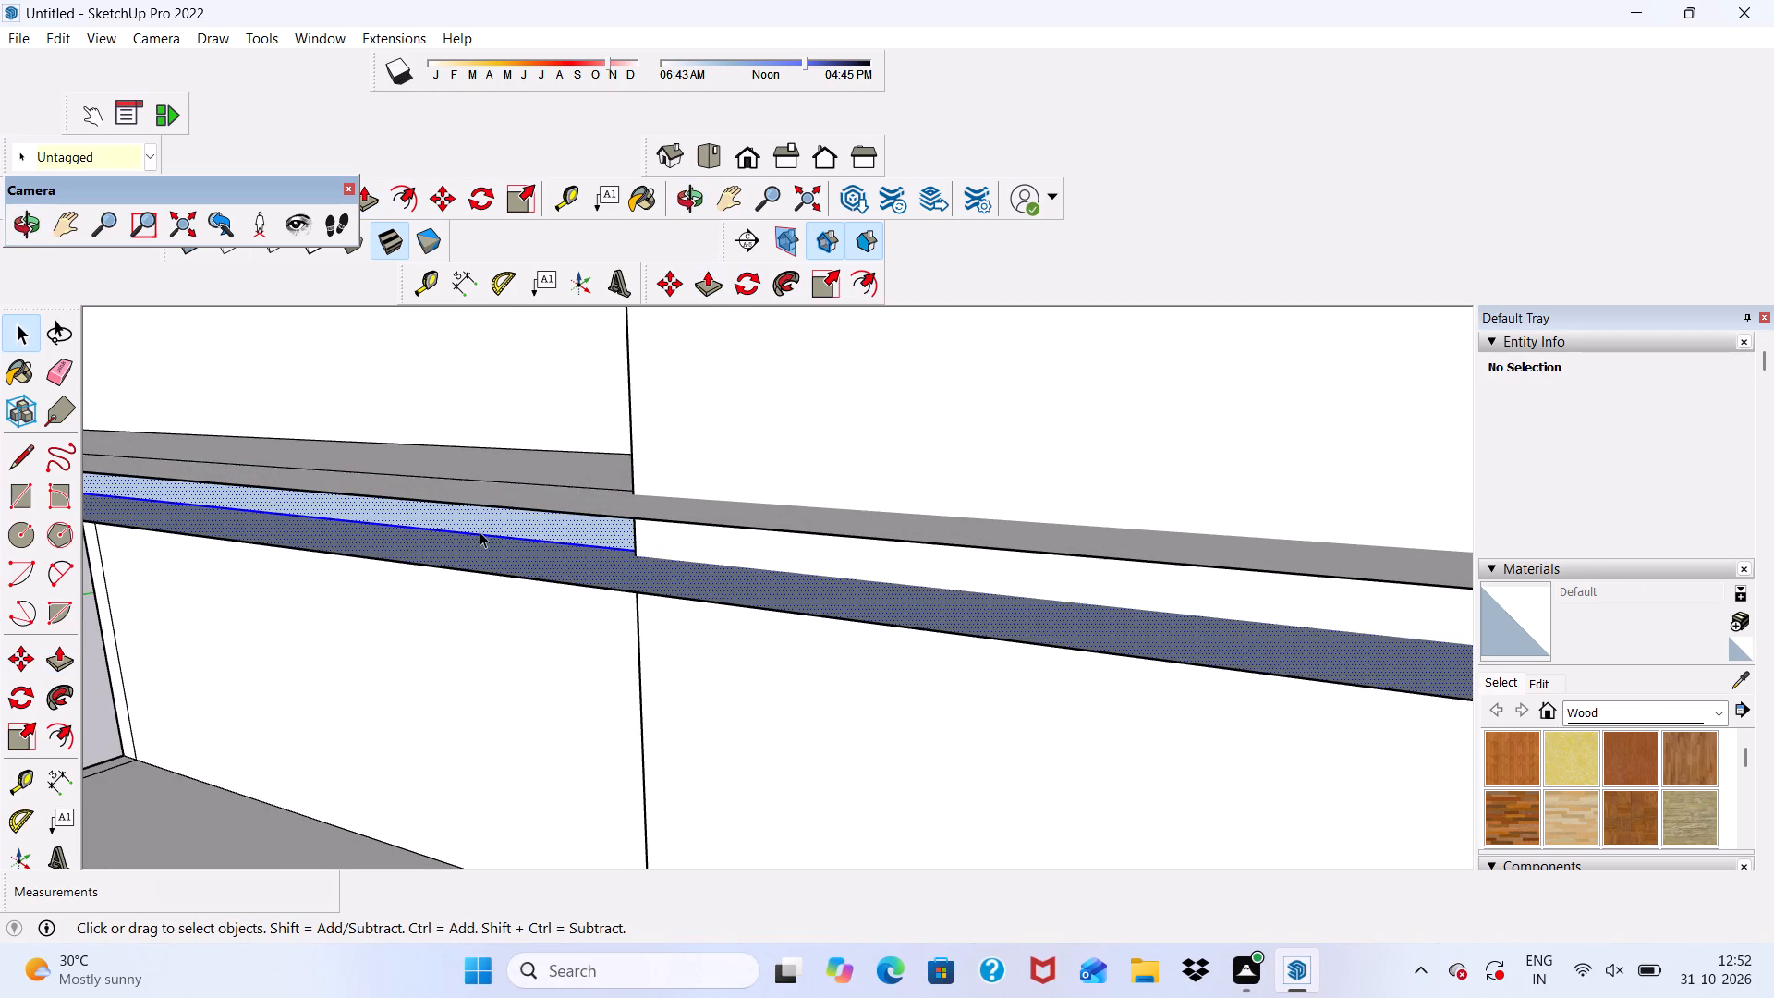
{"action": "left_click", "coordinate": [480, 520]}
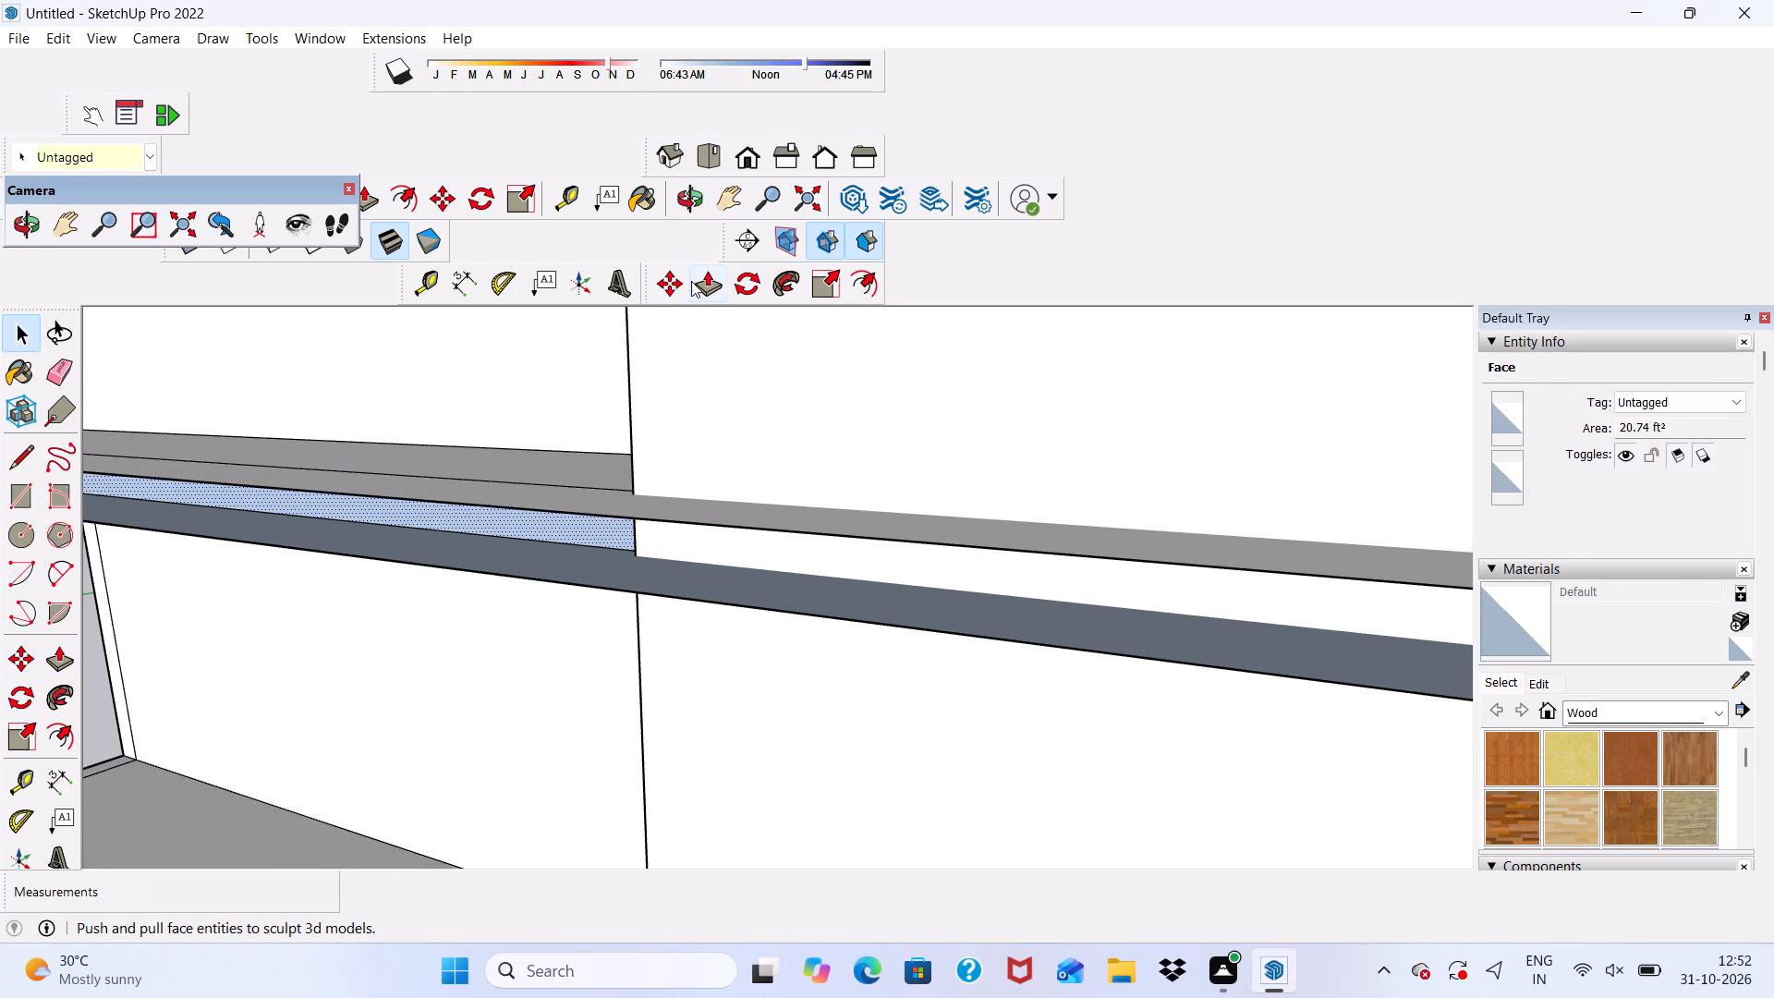
{"action": "left_click", "coordinate": [691, 281]}
{"action": "scroll", "coordinate": [576, 586], "scroll_direction": "up", "scroll_amount": 2}
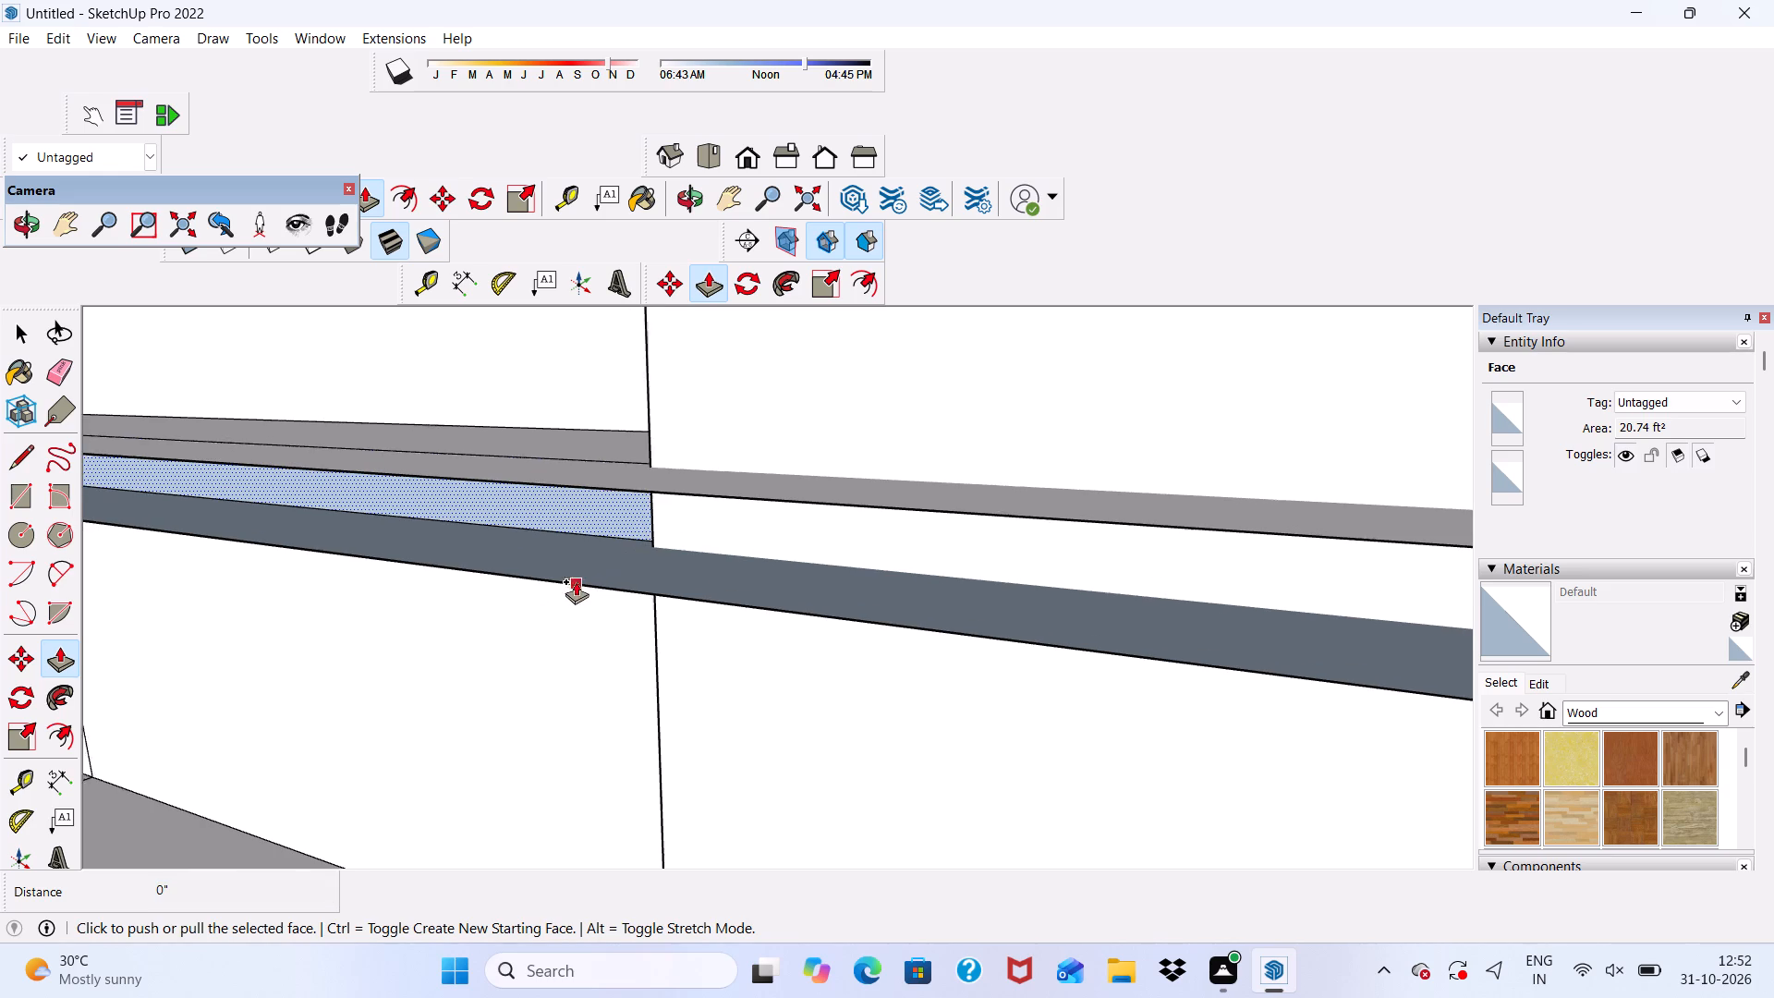
{"action": "scroll", "coordinate": [576, 581], "scroll_direction": "up", "scroll_amount": 3}
{"action": "left_click", "coordinate": [627, 525]}
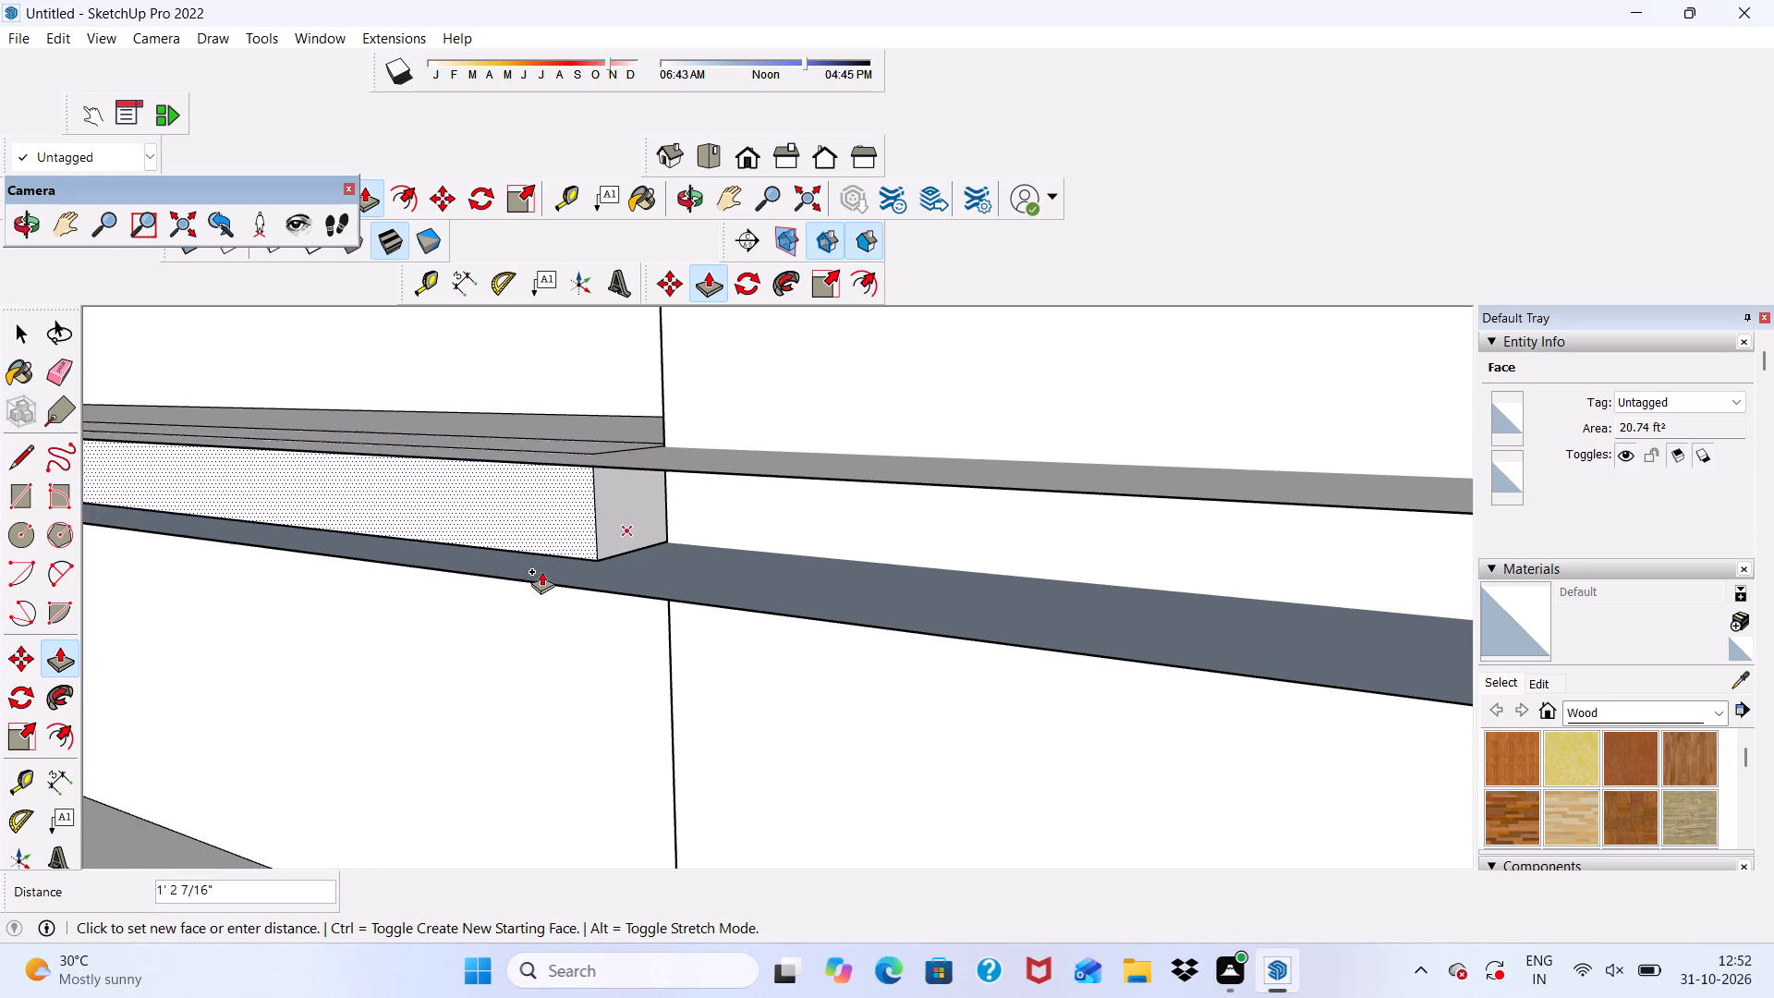
{"action": "left_click", "coordinate": [529, 582]}
{"action": "key", "text": "space"}
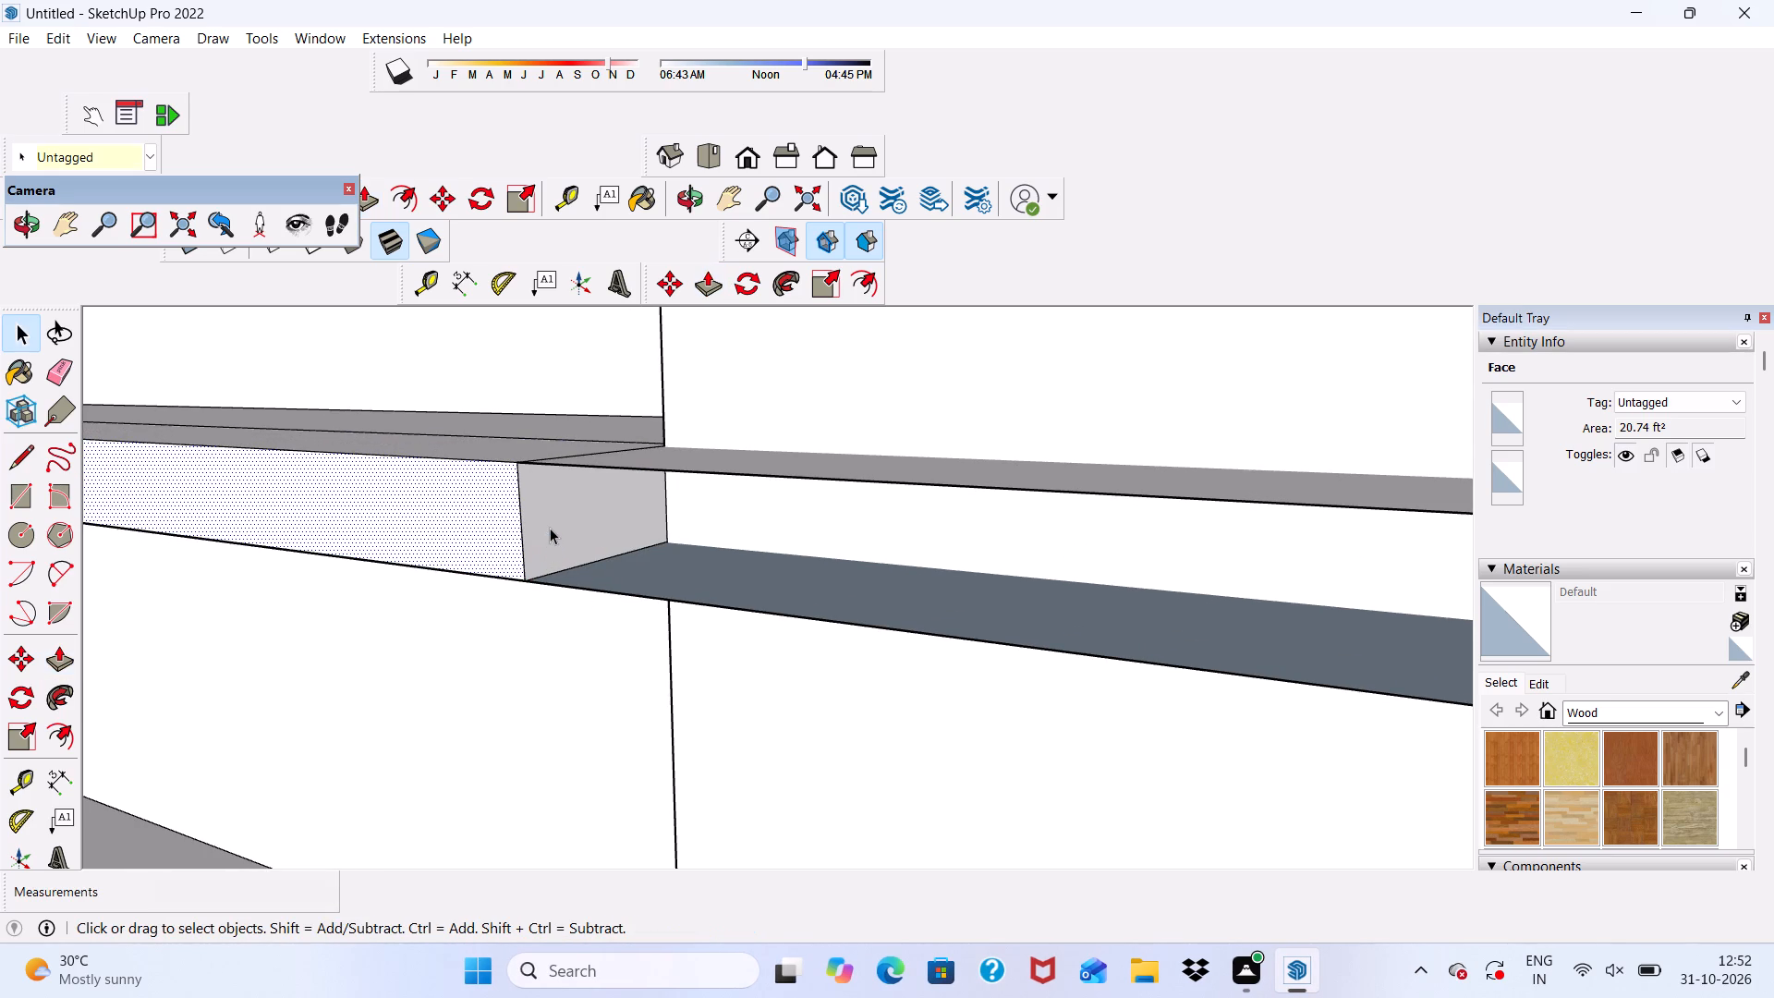
Push/Pull the thickened ledge's end face about 10' 10" along the front of the projecting panel.
{"action": "left_click", "coordinate": [550, 528]}
{"action": "left_click", "coordinate": [703, 286]}
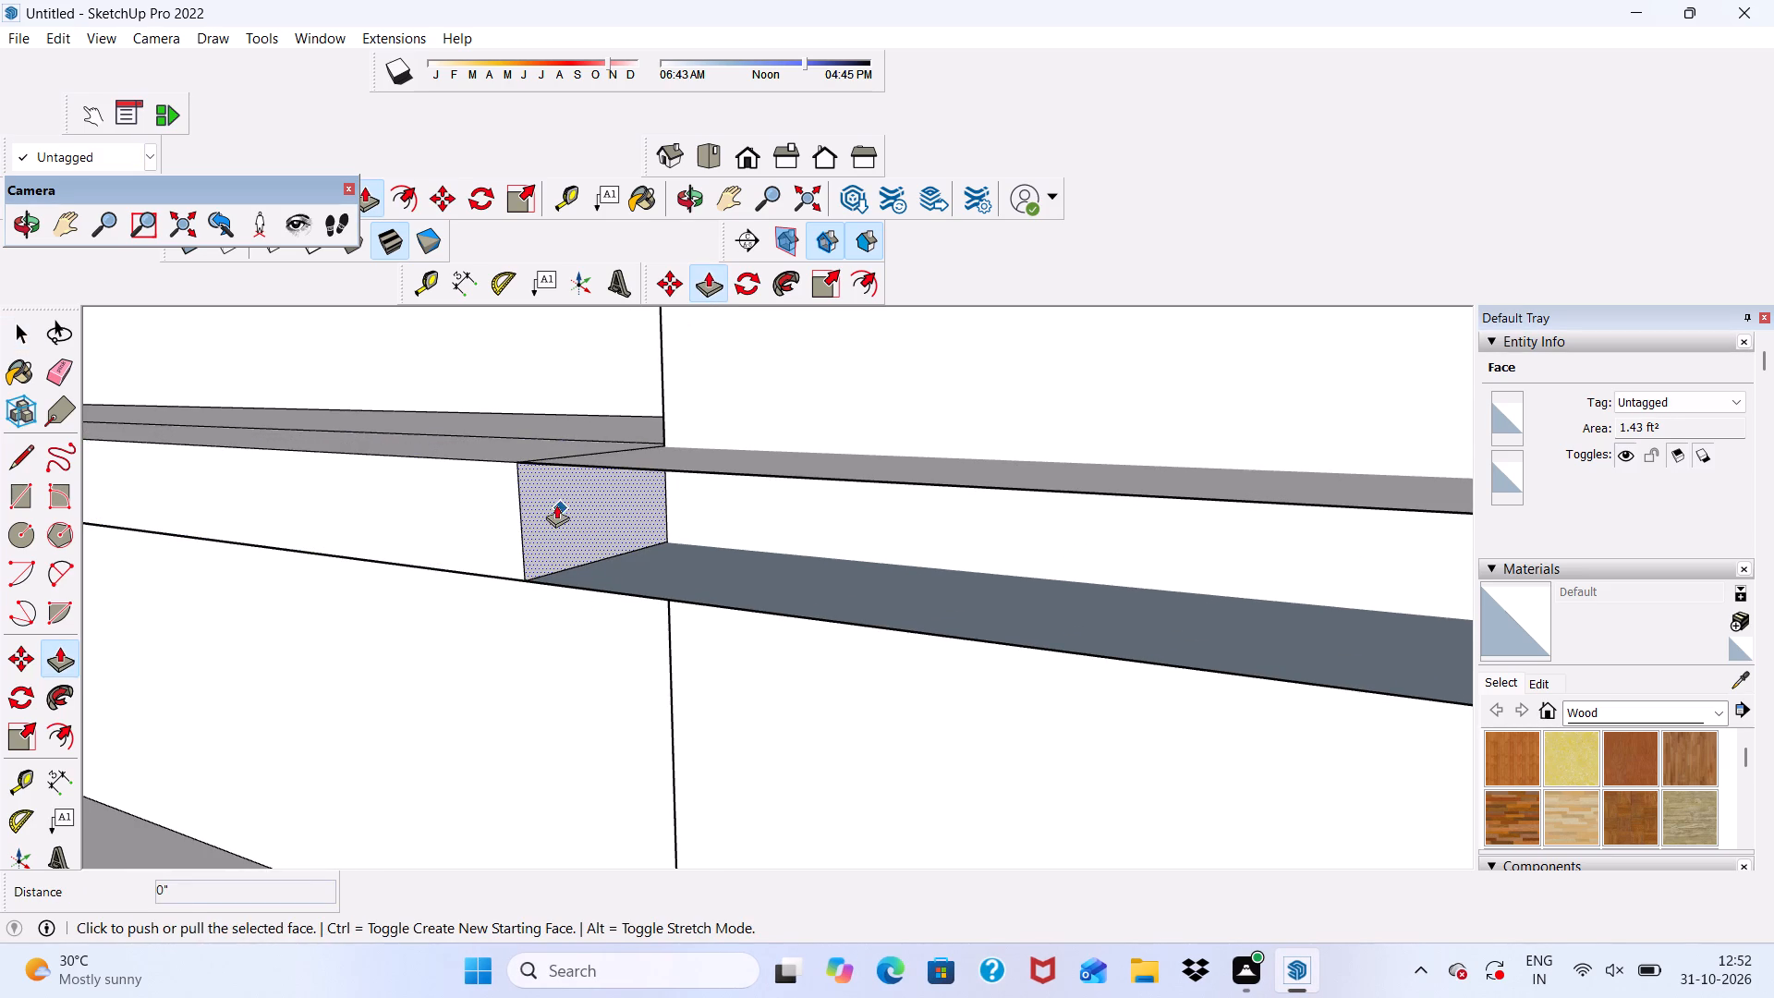
{"action": "left_click", "coordinate": [556, 505]}
{"action": "scroll", "coordinate": [631, 522], "scroll_direction": "down", "scroll_amount": 12}
{"action": "scroll", "coordinate": [662, 438], "scroll_direction": "down", "scroll_amount": 6}
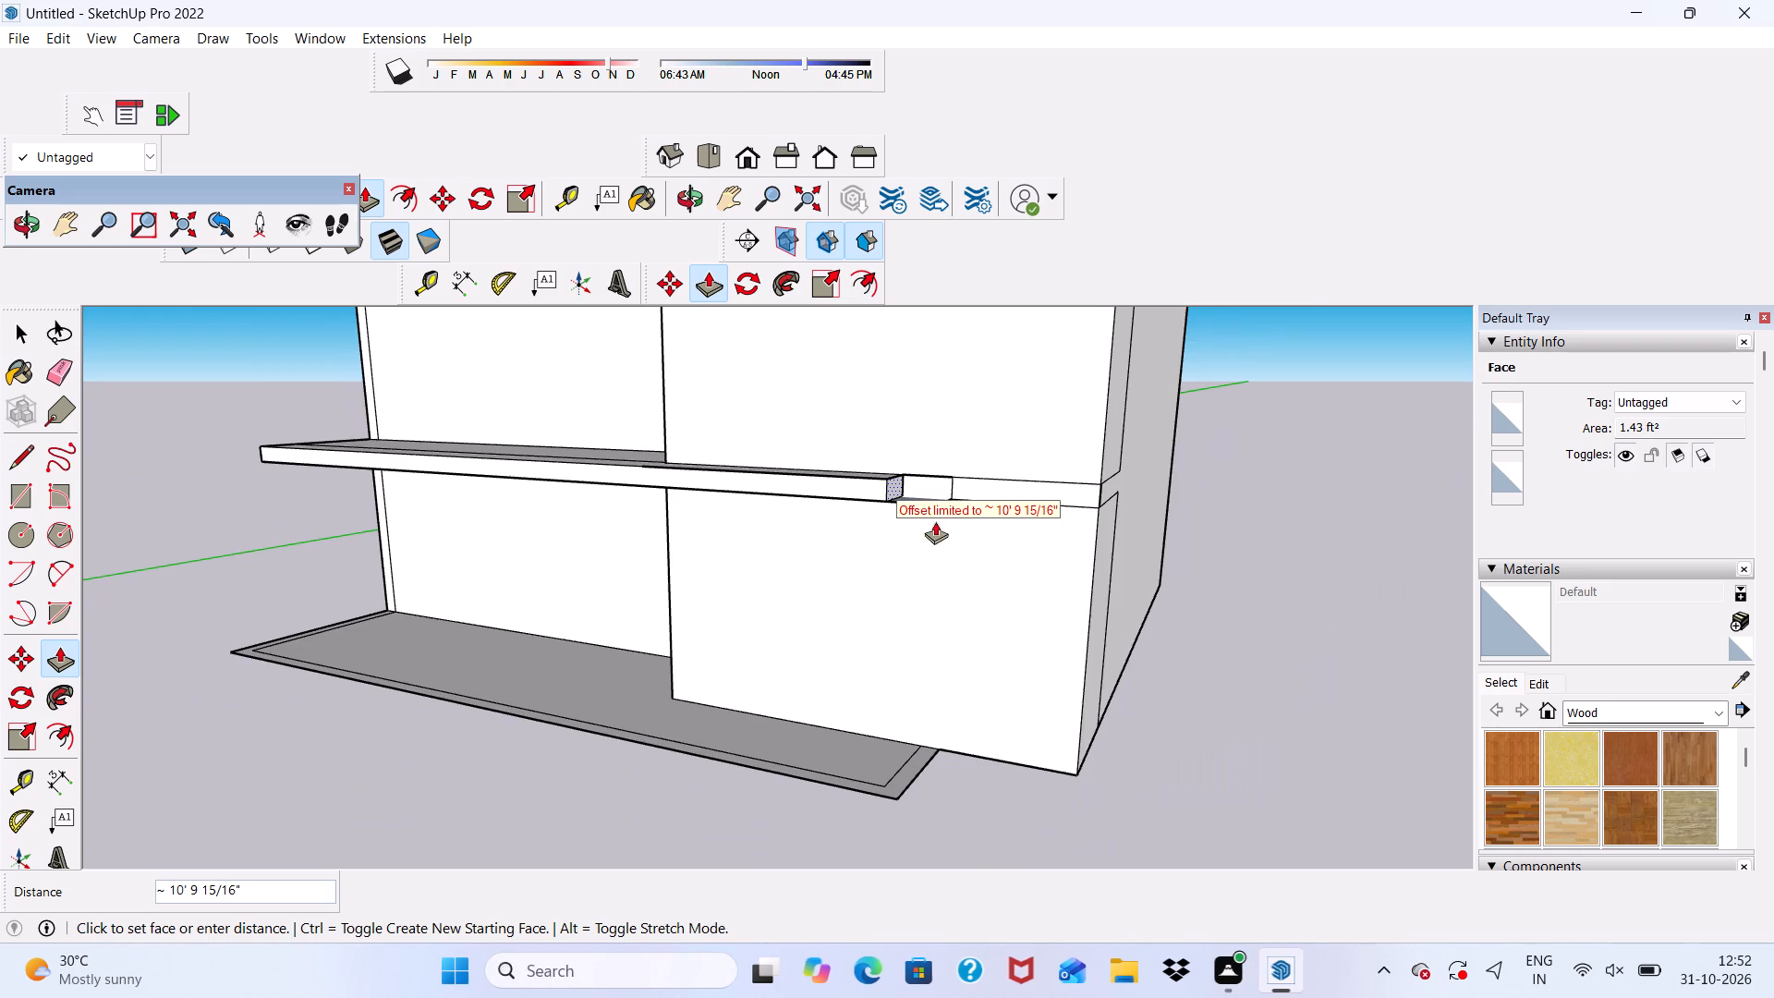
{"action": "scroll", "coordinate": [919, 464], "scroll_direction": "up", "scroll_amount": 6}
{"action": "left_click", "coordinate": [892, 487]}
Push/Pull the ledge's end face about 1' 11" further, out to the end corner of its exposed underside.
{"action": "scroll", "coordinate": [867, 487], "scroll_direction": "down", "scroll_amount": 5}
{"action": "middle_click_drag", "start_coordinate": [834, 505], "coordinate": [915, 631]}
{"action": "scroll", "coordinate": [916, 500], "scroll_direction": "down", "scroll_amount": 11}
{"action": "middle_click_drag", "start_coordinate": [863, 575], "coordinate": [865, 472]}
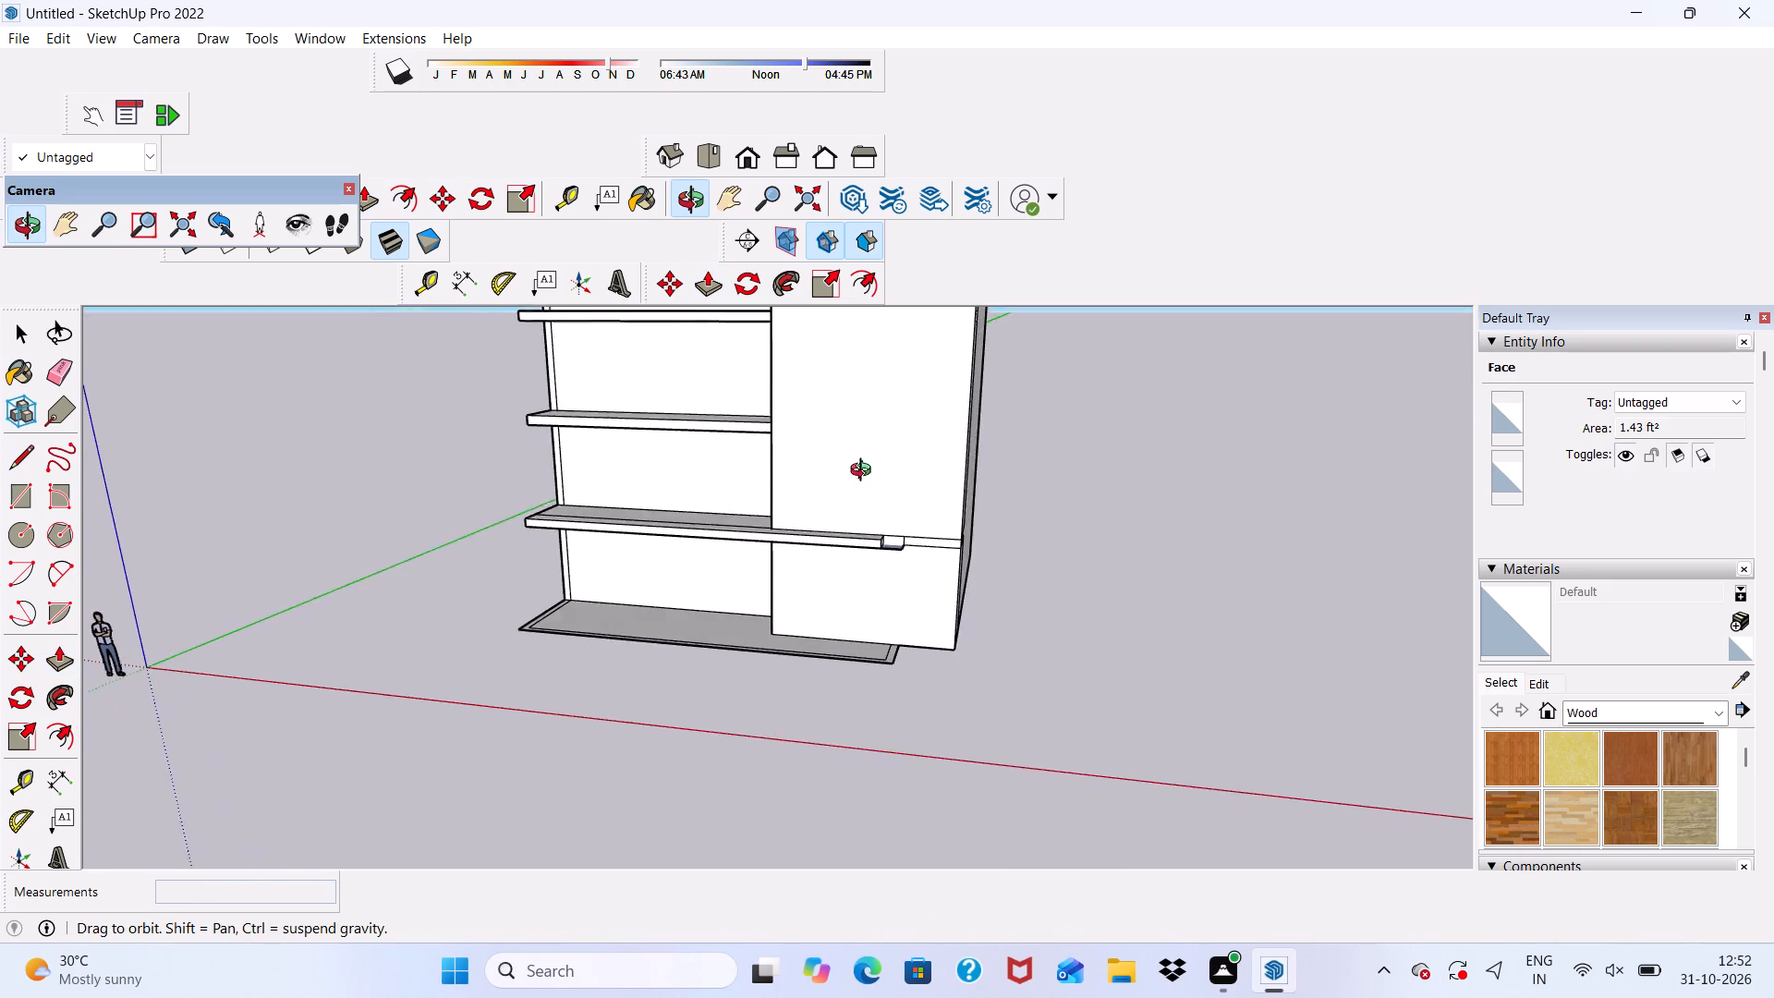
{"action": "middle_click_drag", "start_coordinate": [865, 472], "coordinate": [861, 454]}
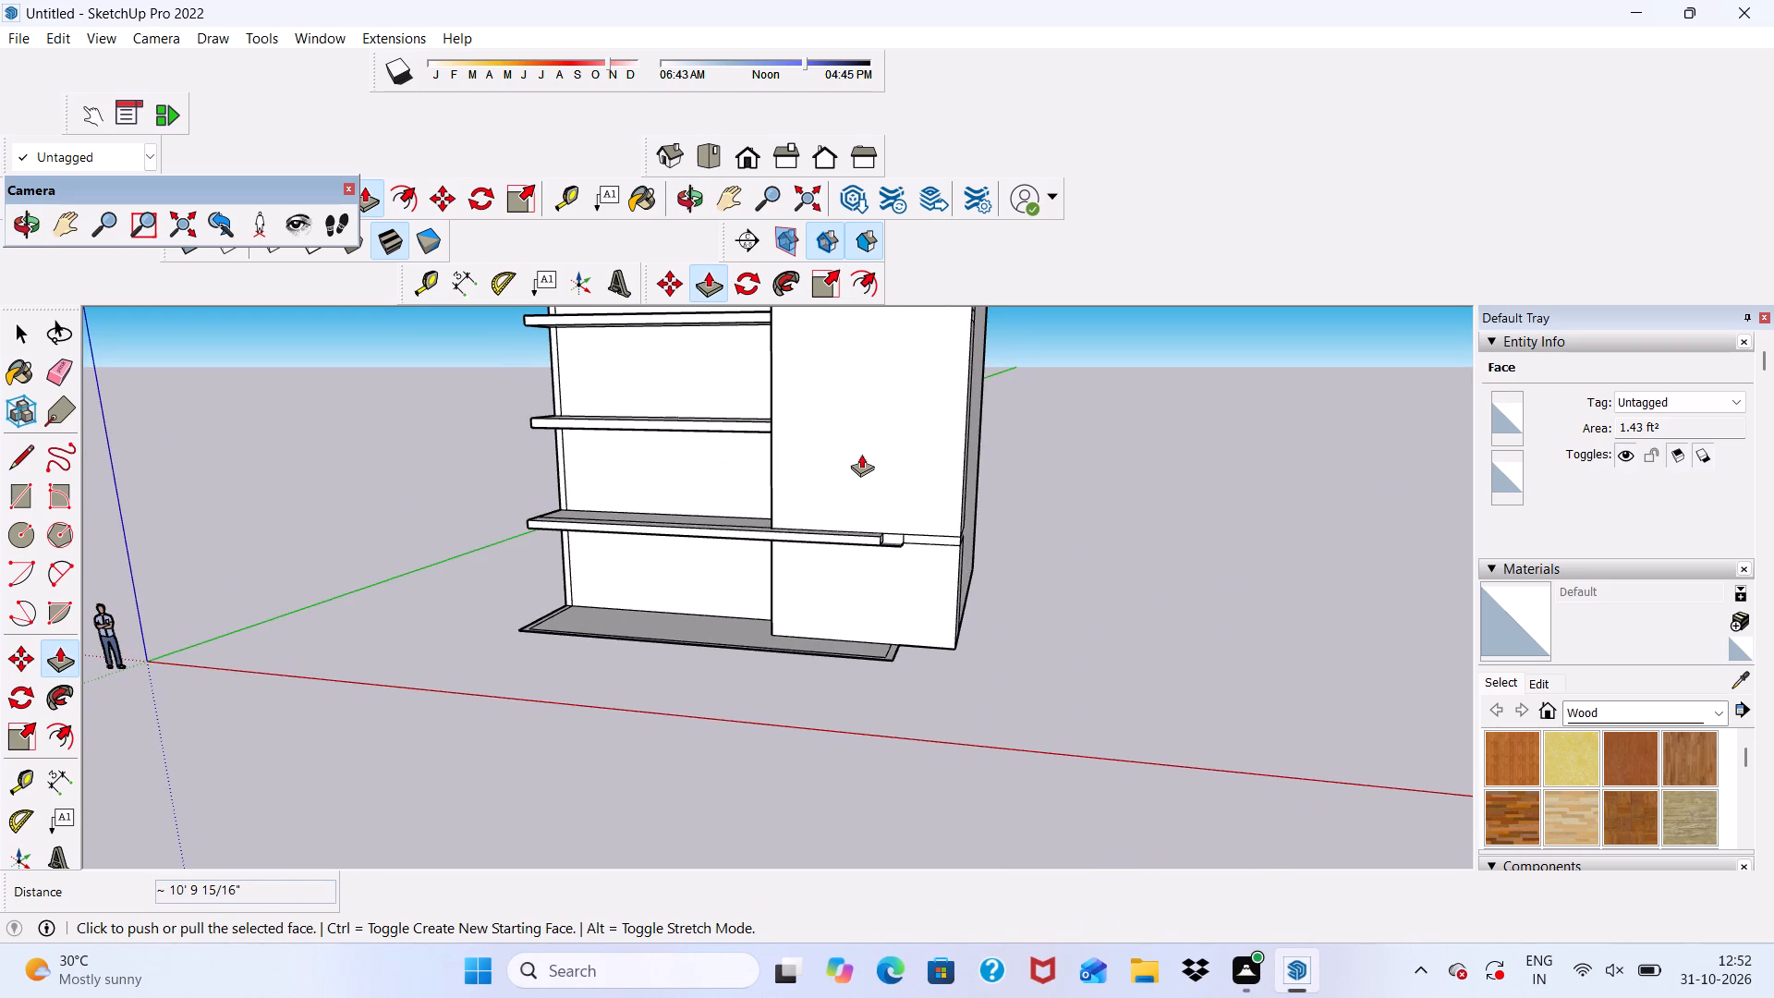
{"action": "scroll", "coordinate": [939, 511], "scroll_direction": "down", "scroll_amount": 2}
{"action": "middle_click_drag", "start_coordinate": [950, 535], "coordinate": [959, 507]}
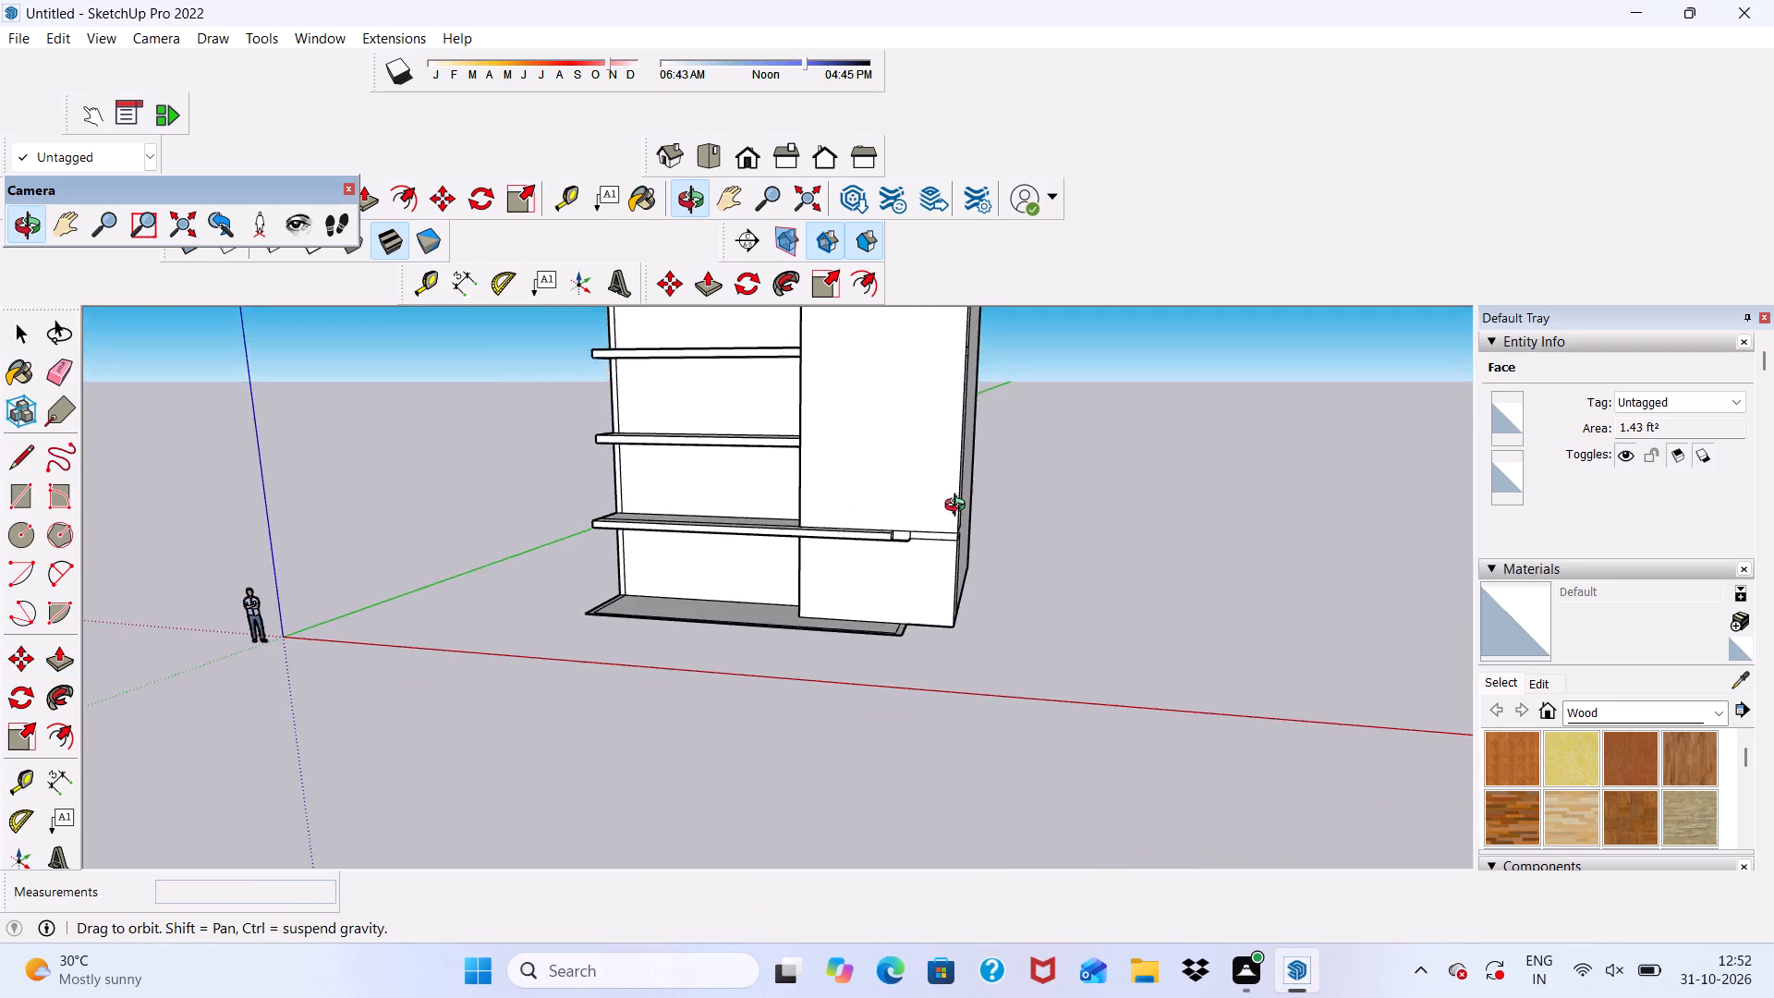
{"action": "middle_click_drag", "start_coordinate": [959, 507], "coordinate": [748, 530]}
{"action": "scroll", "coordinate": [914, 615], "scroll_direction": "up", "scroll_amount": 5}
{"action": "scroll", "coordinate": [841, 556], "scroll_direction": "up", "scroll_amount": 9}
{"action": "key", "text": "space"}
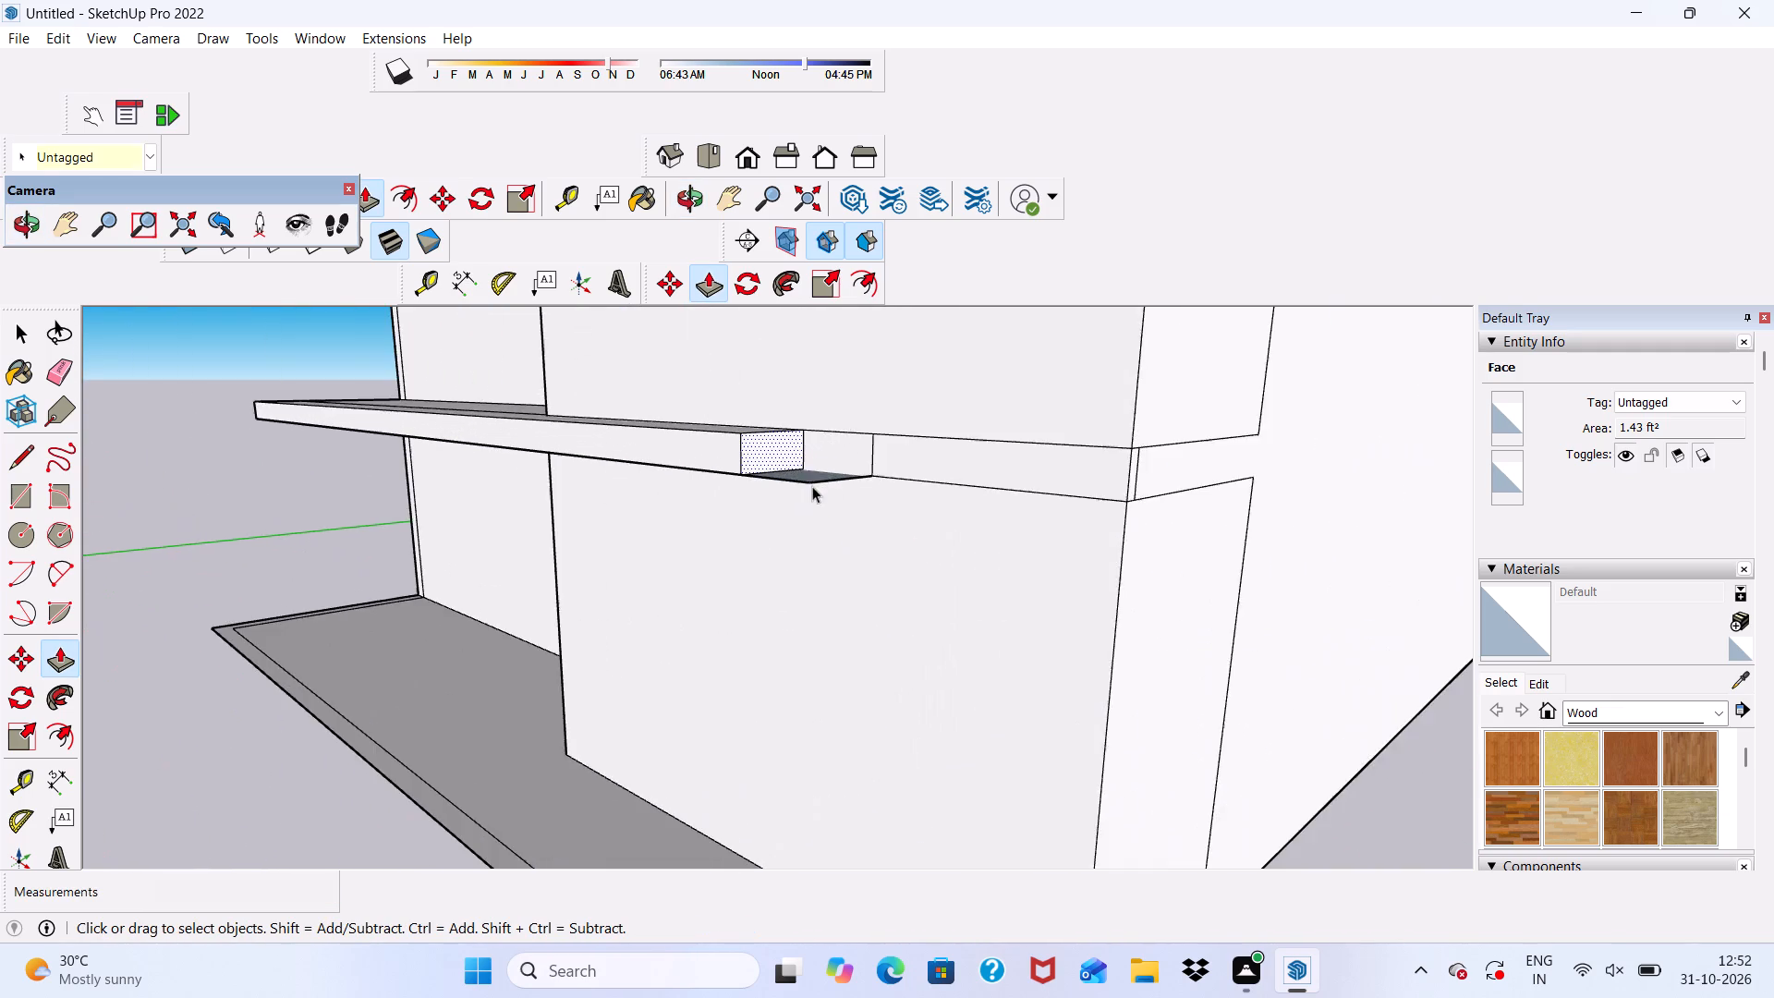
{"action": "scroll", "coordinate": [812, 486], "scroll_direction": "up", "scroll_amount": 6}
{"action": "left_click", "coordinate": [779, 456]}
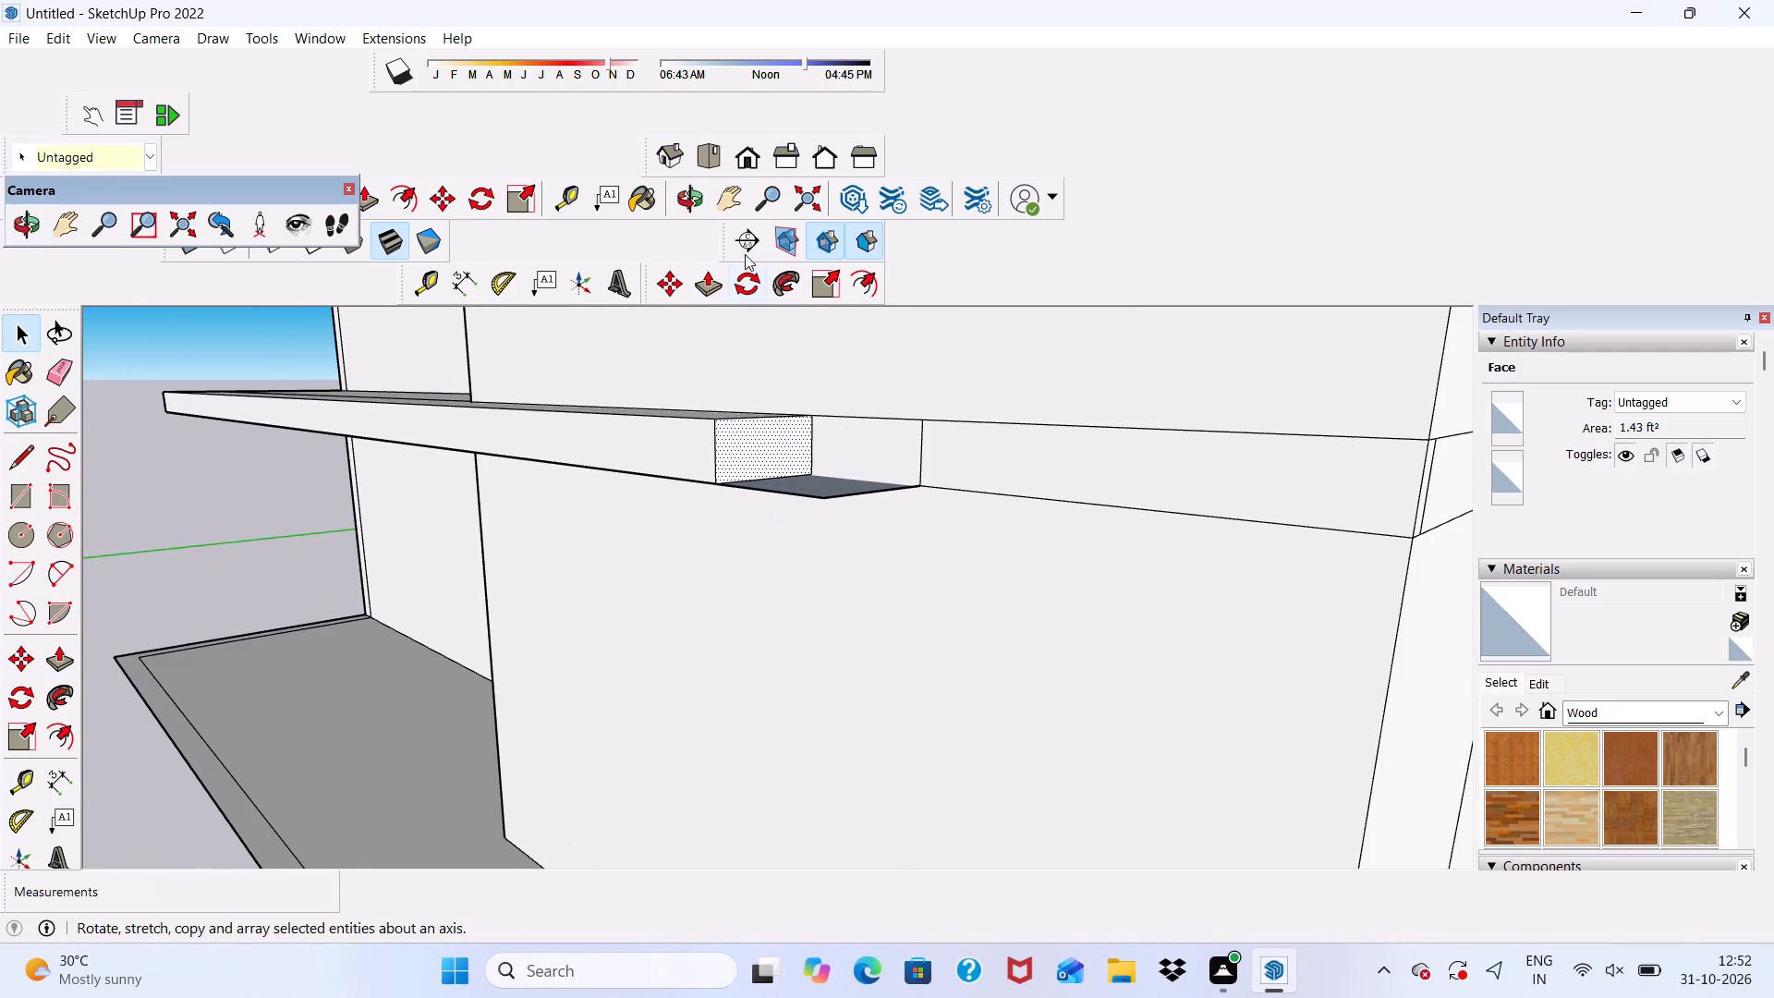
{"action": "left_click", "coordinate": [705, 285]}
{"action": "left_click", "coordinate": [742, 424]}
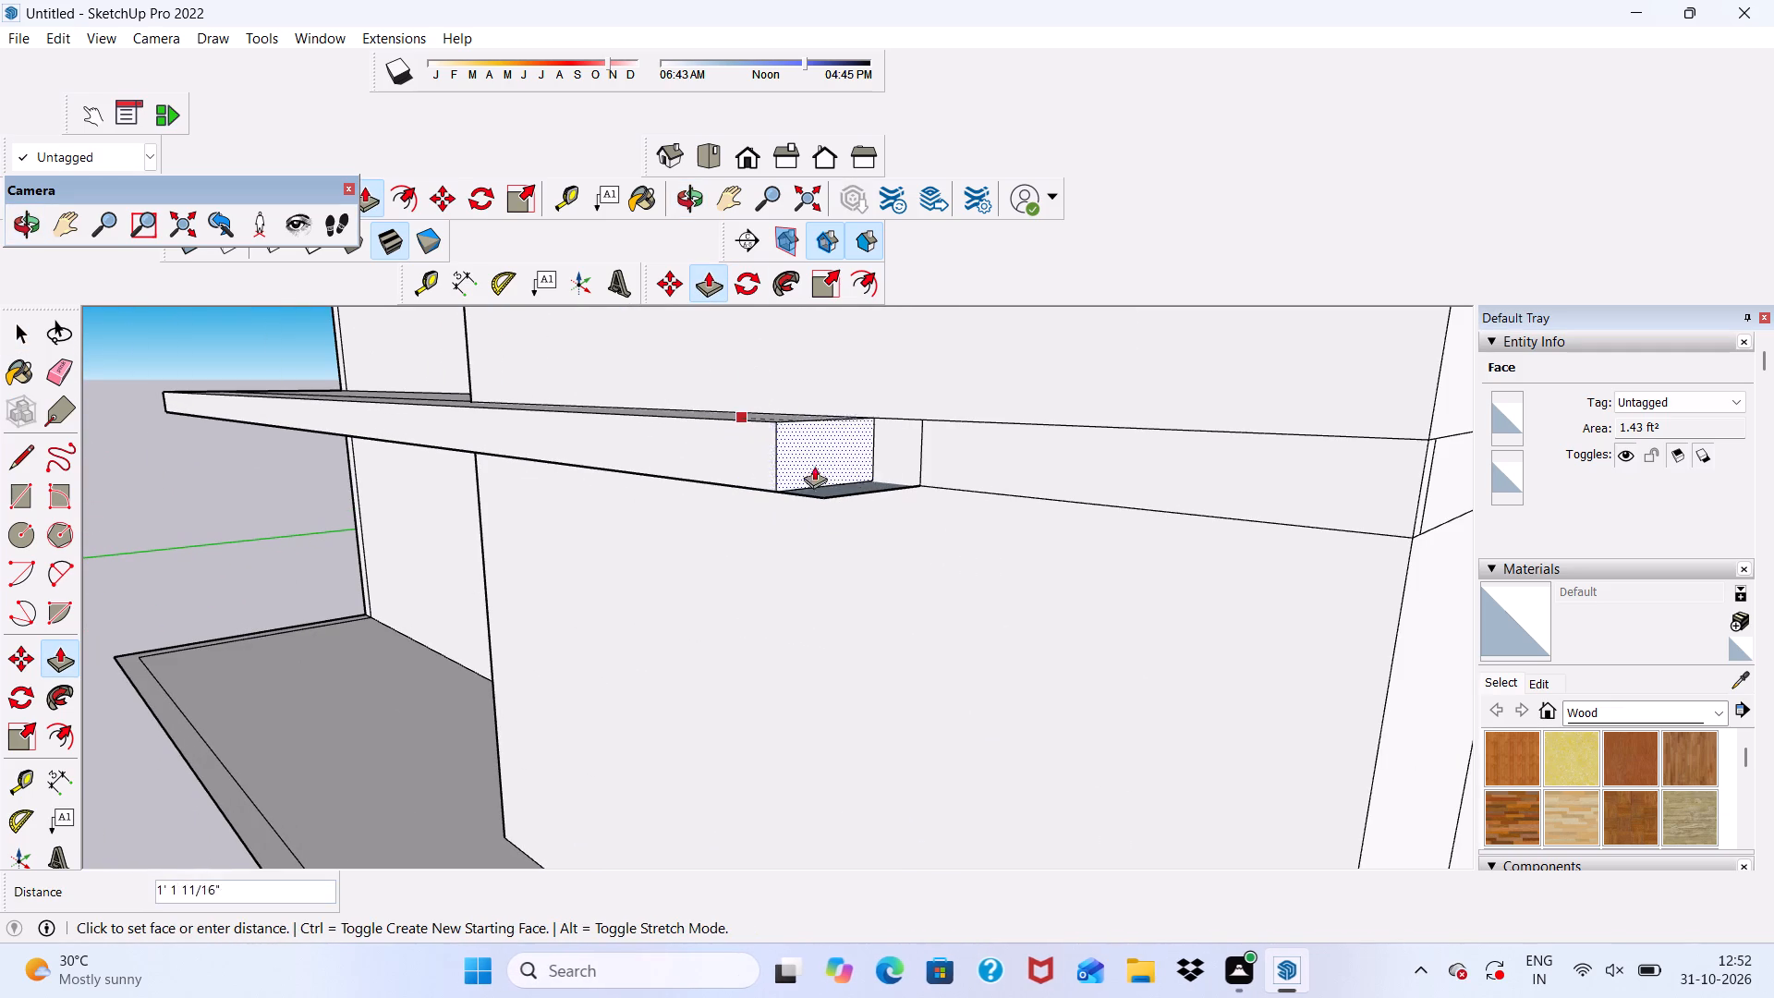
{"action": "left_click", "coordinate": [838, 497]}
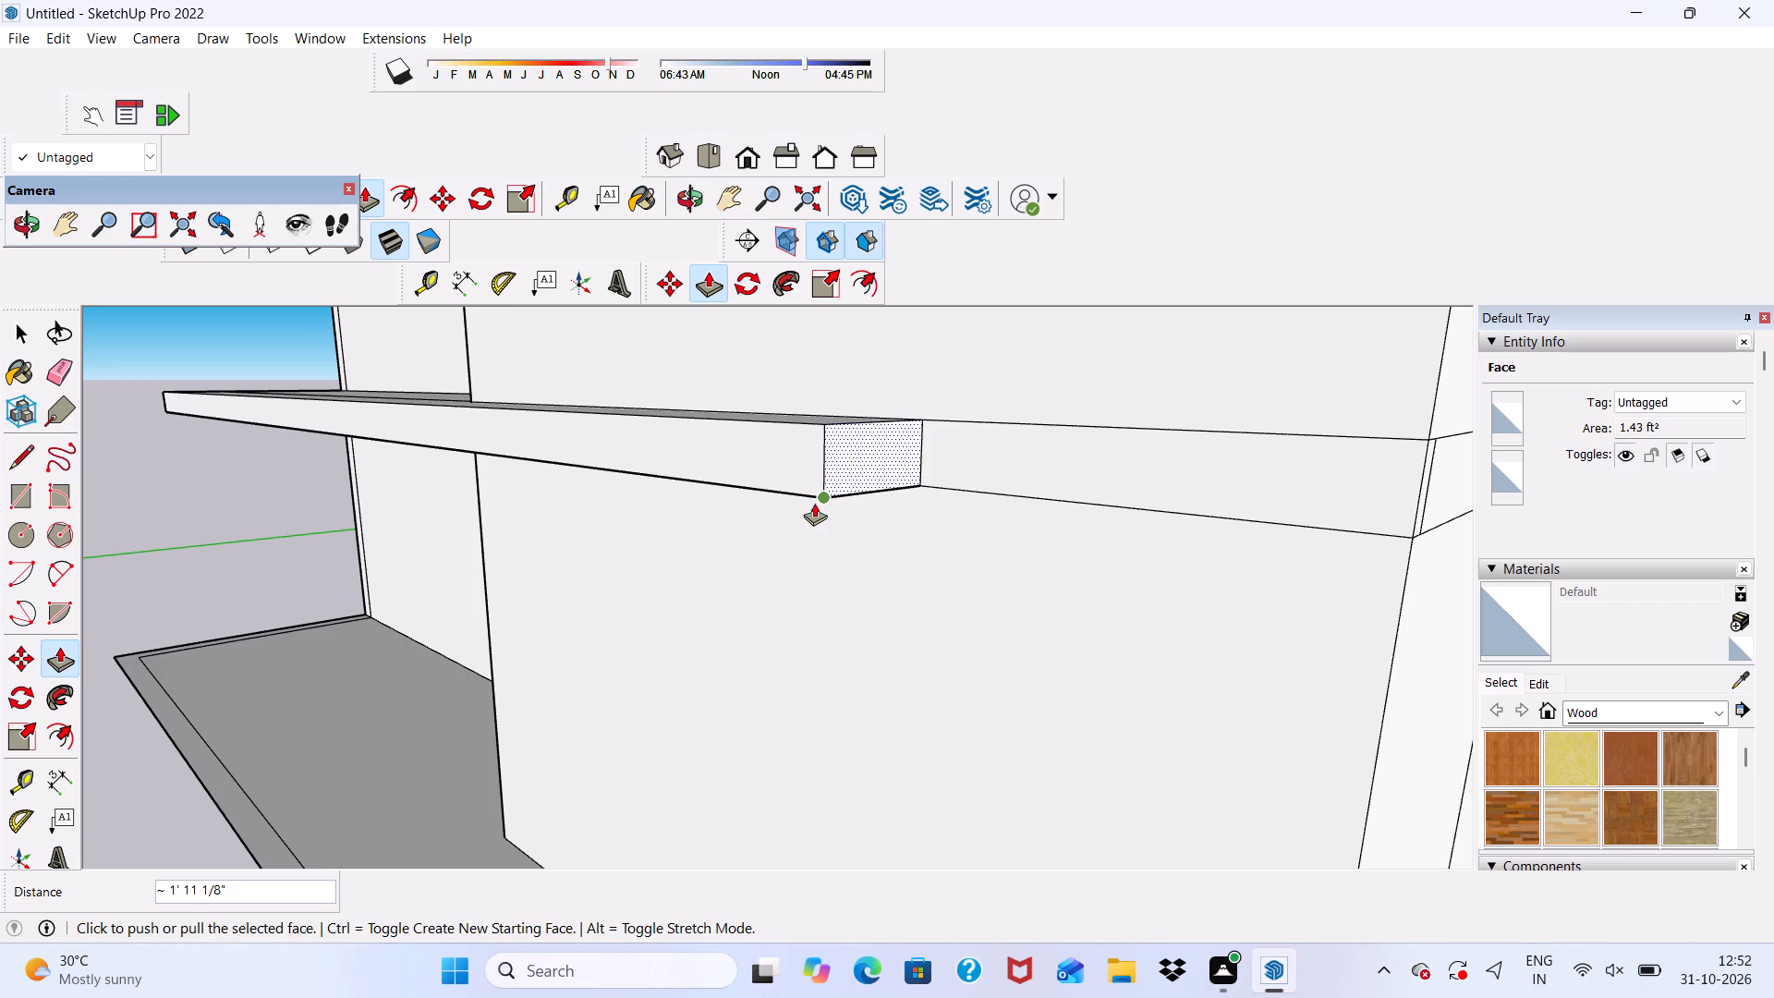
Push/Pull the ledge's end face back about 5' along the projecting panel.
{"action": "left_click_drag", "start_coordinate": [797, 508], "coordinate": [508, 602]}
Push/Pull the ledge's end face 6' 11 1/2" outward towards the projecting panel's outer corner.
{"action": "scroll", "coordinate": [547, 675], "scroll_direction": "down", "scroll_amount": 4}
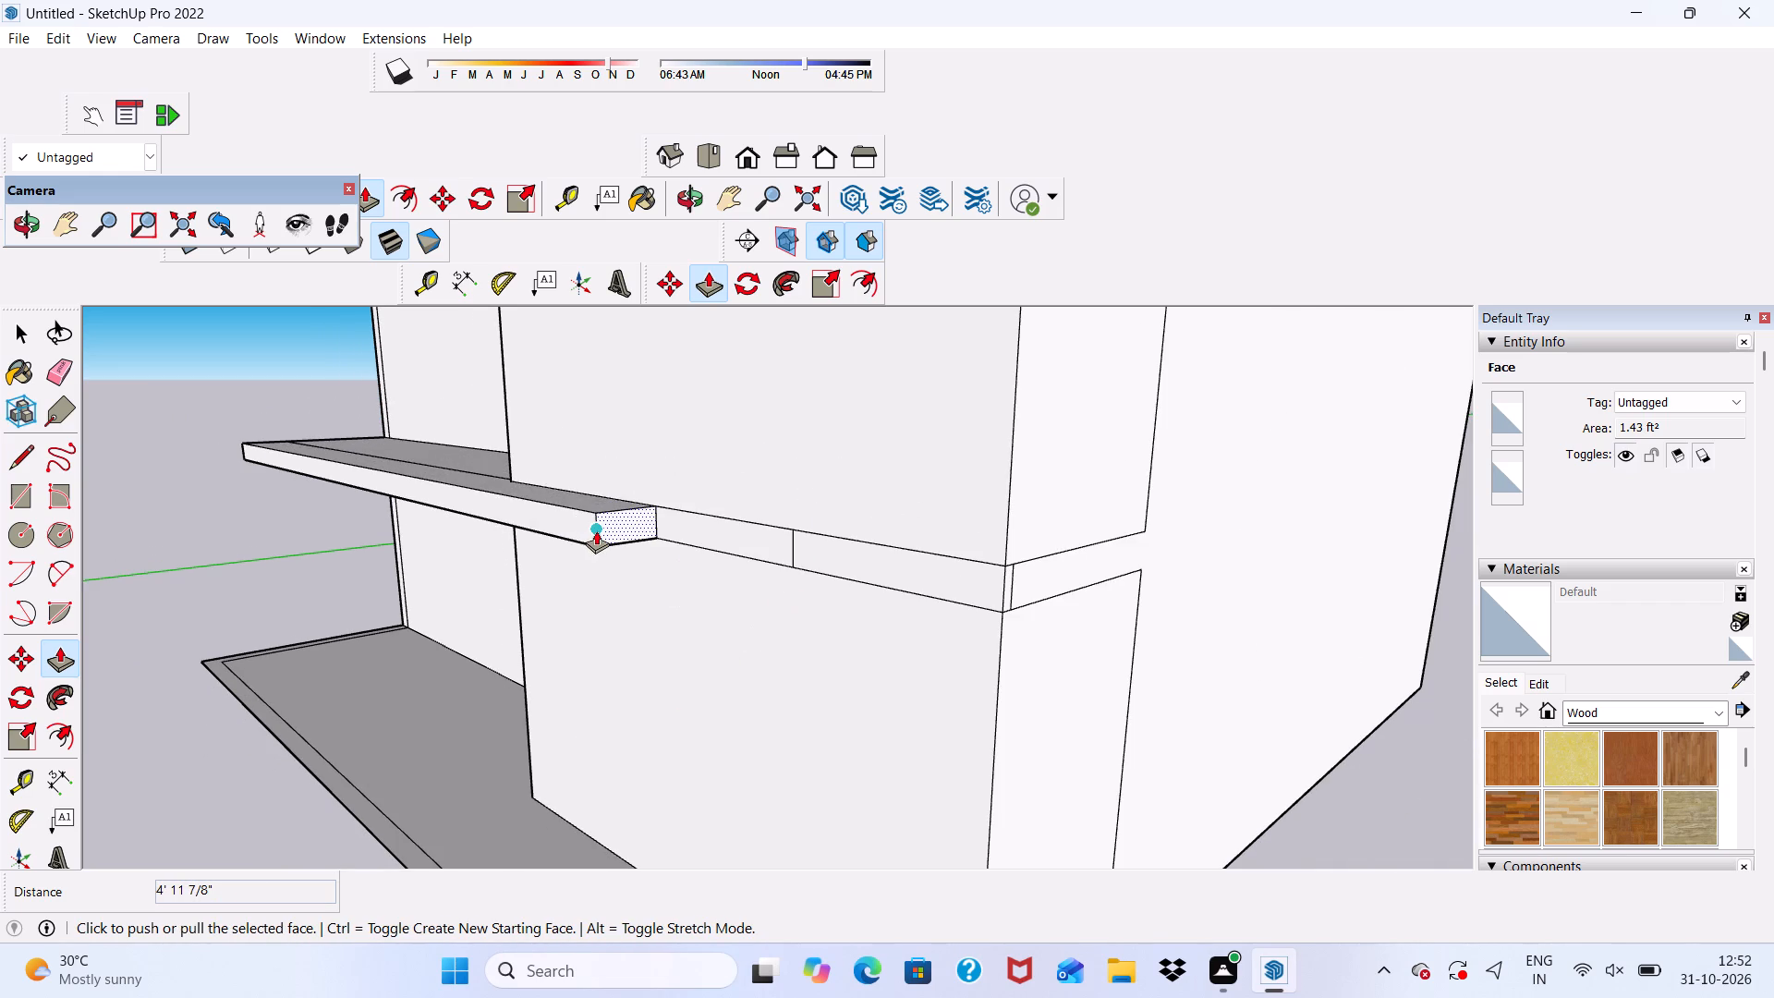
{"action": "scroll", "coordinate": [599, 532], "scroll_direction": "up", "scroll_amount": 5}
{"action": "left_click", "coordinate": [631, 531]}
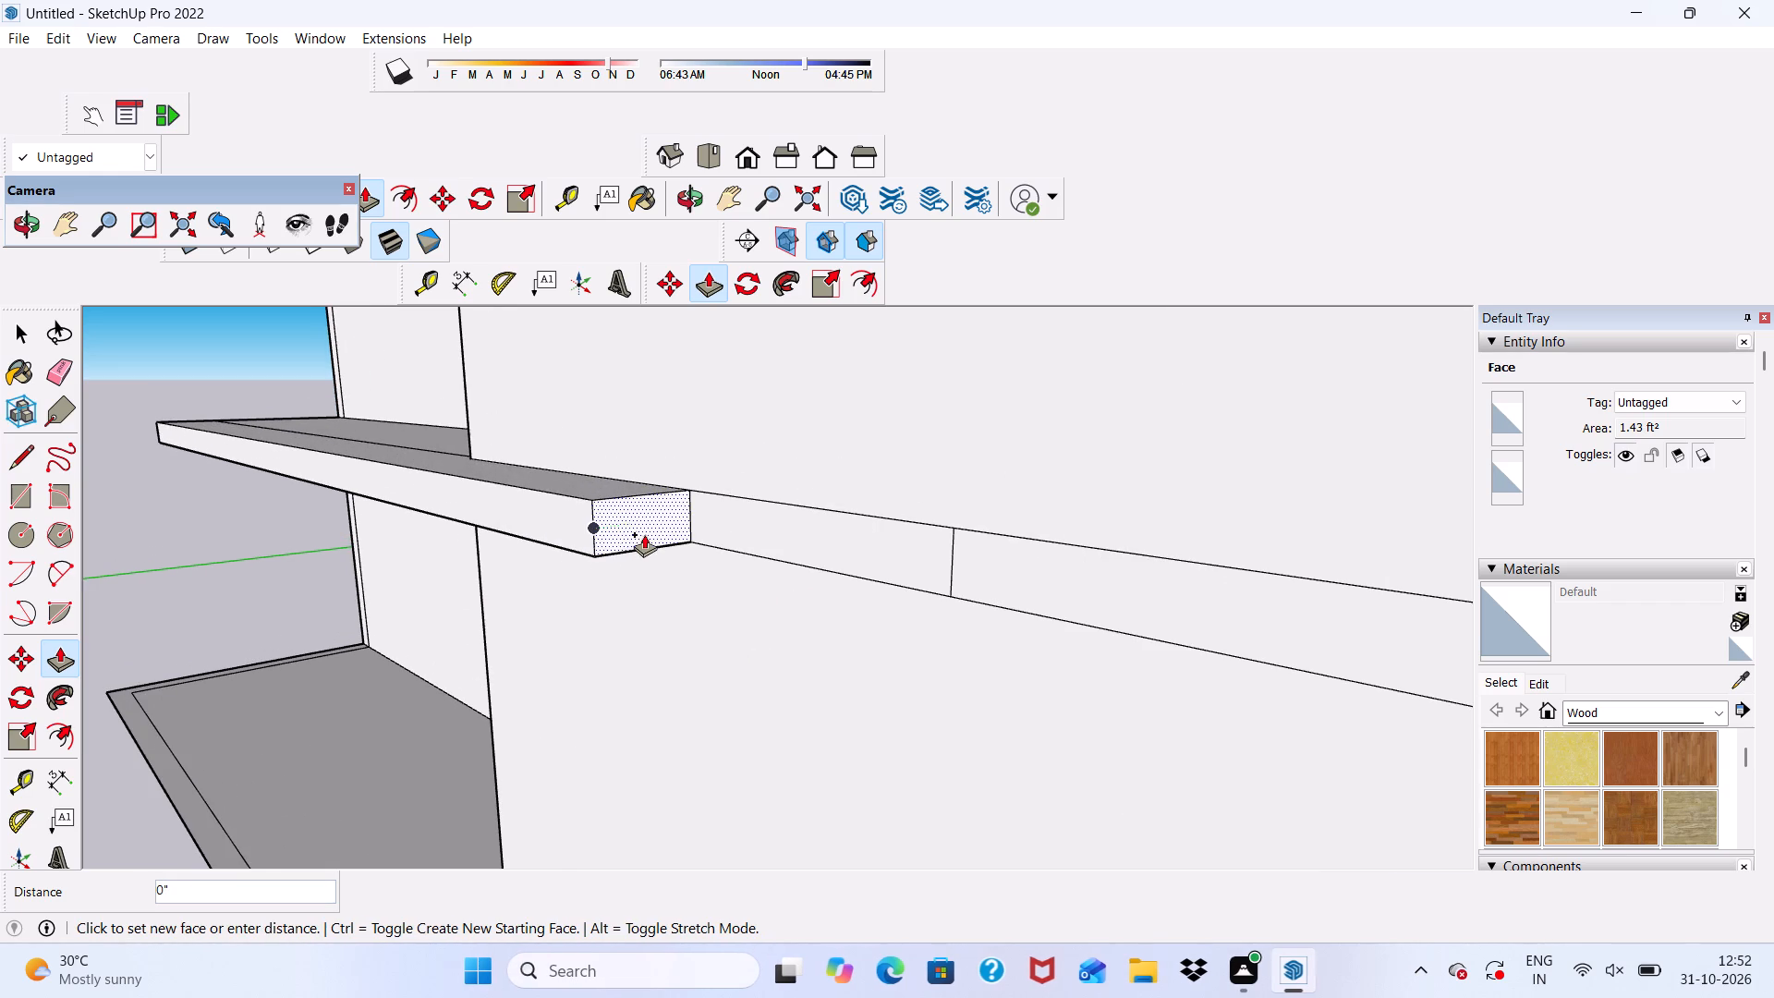
{"action": "scroll", "coordinate": [752, 554], "scroll_direction": "down", "scroll_amount": 5}
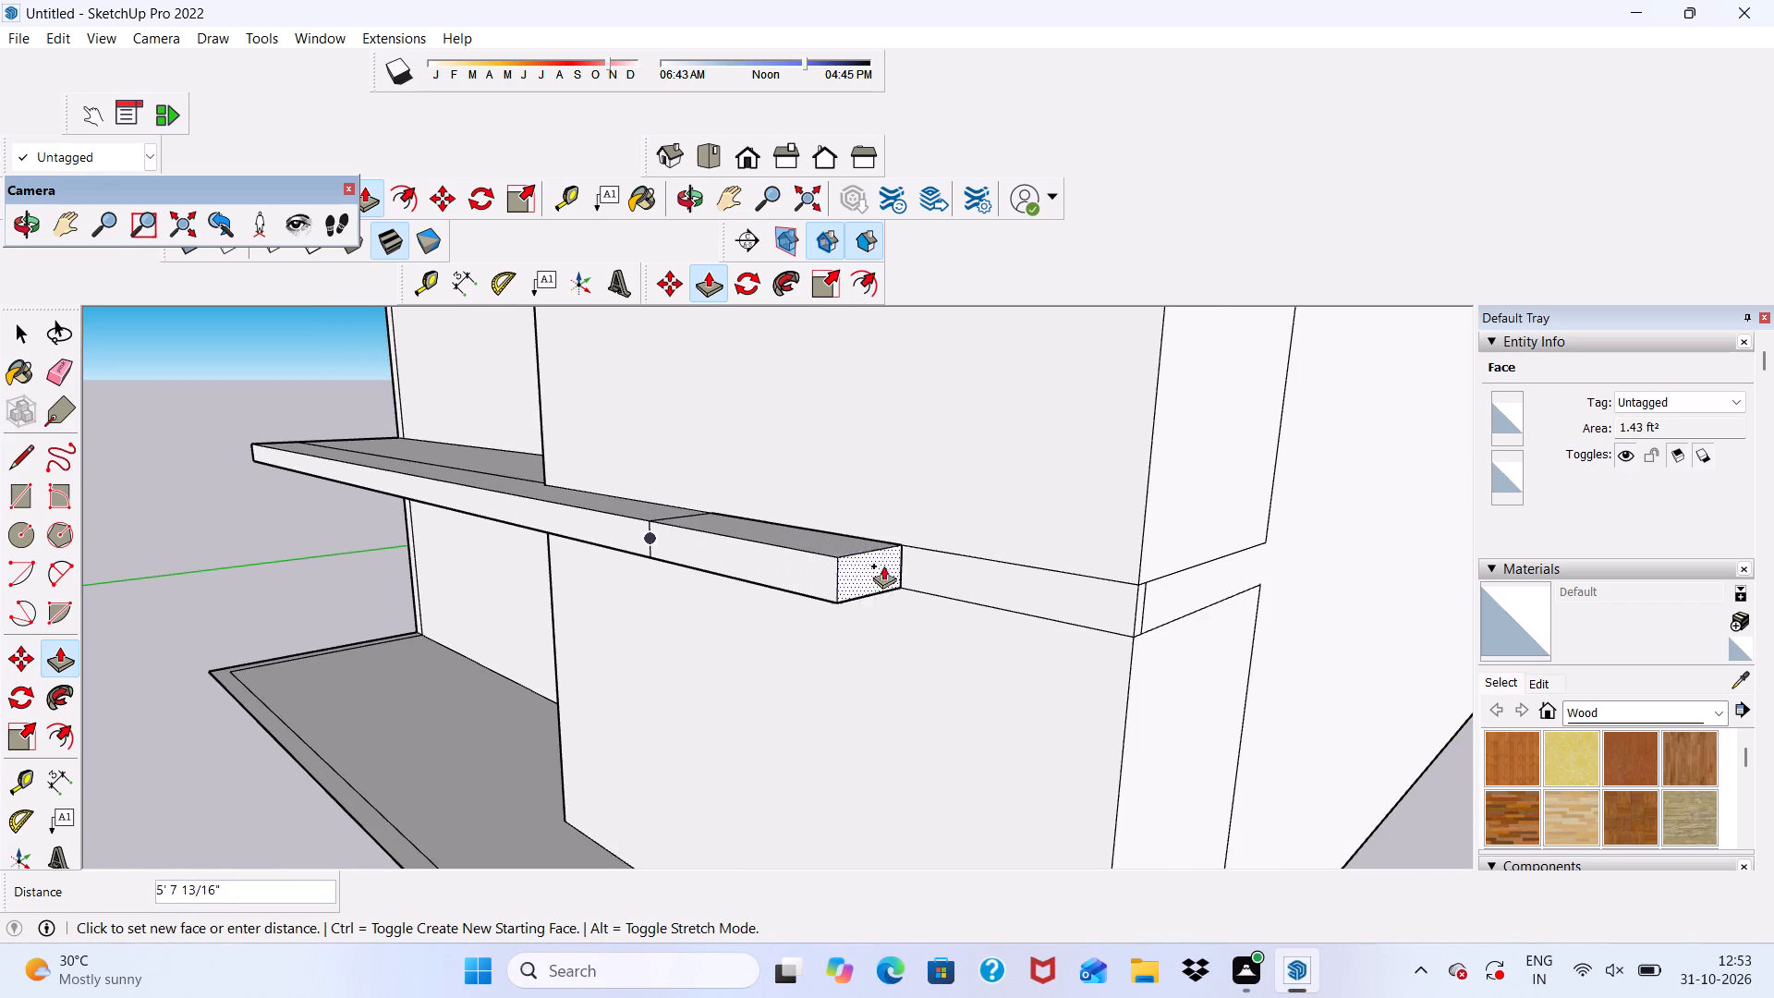
{"action": "middle_click_drag", "start_coordinate": [938, 548], "coordinate": [1243, 453]}
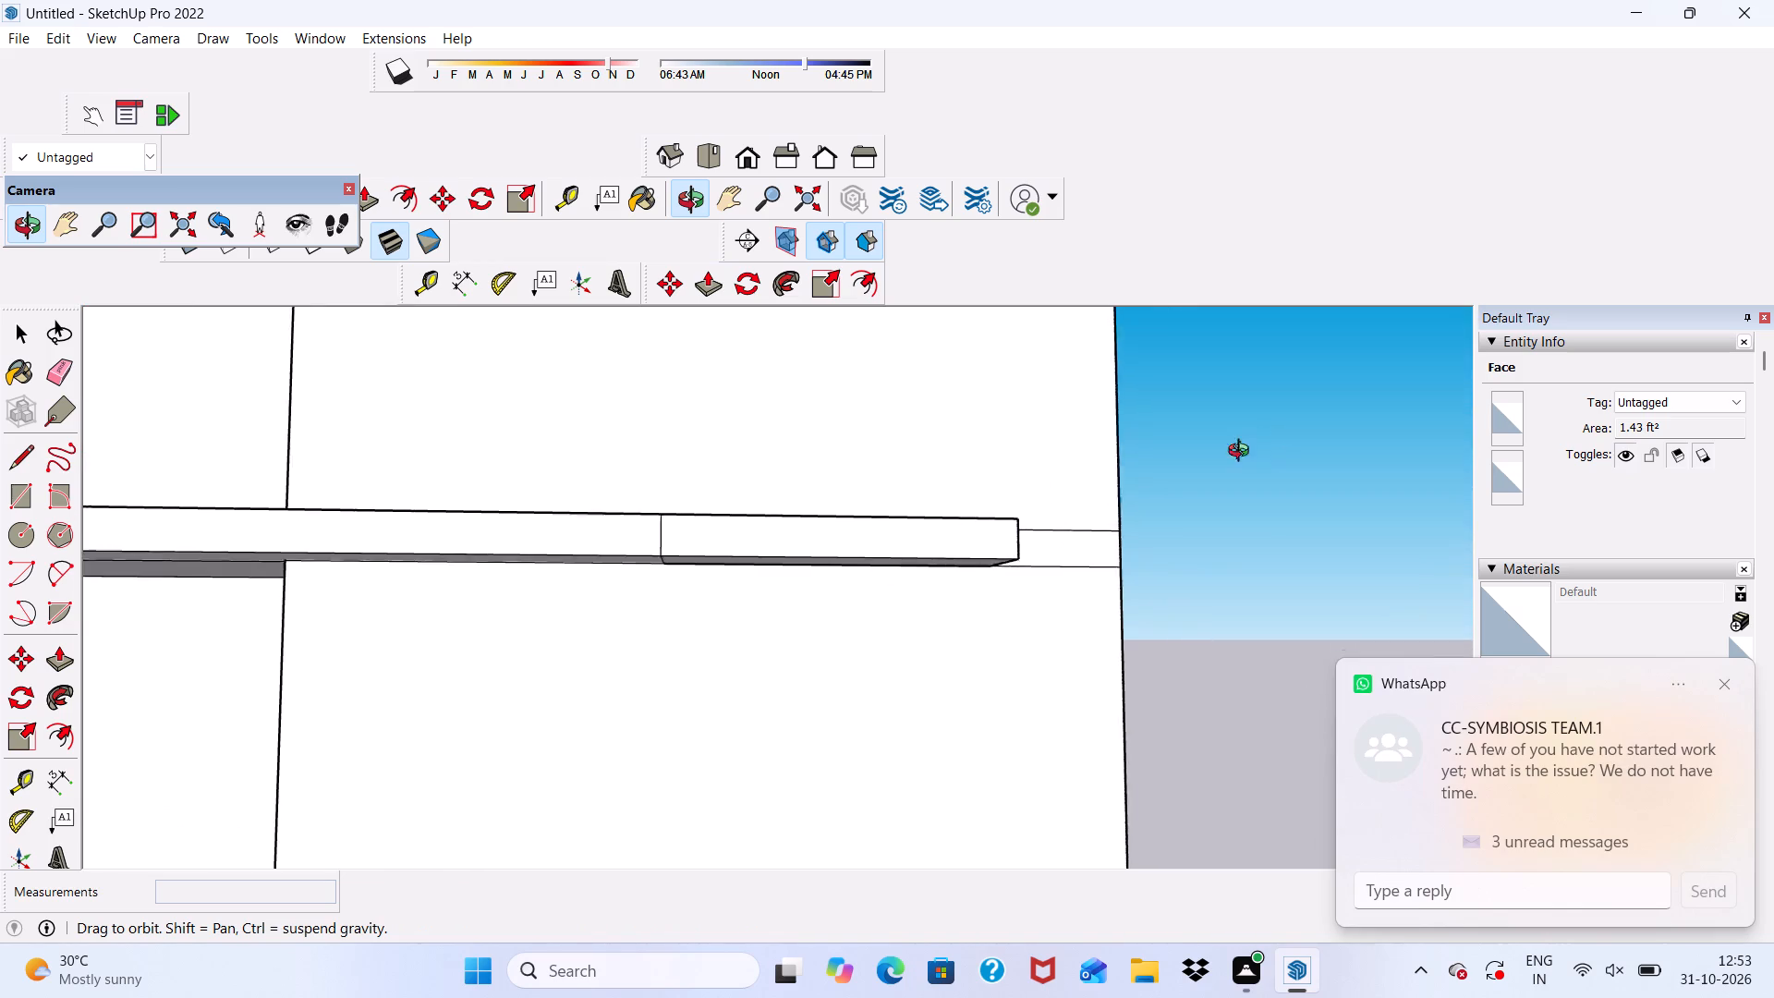
{"action": "middle_click_drag", "start_coordinate": [1243, 453], "coordinate": [991, 497]}
{"action": "left_click", "coordinate": [948, 517]}
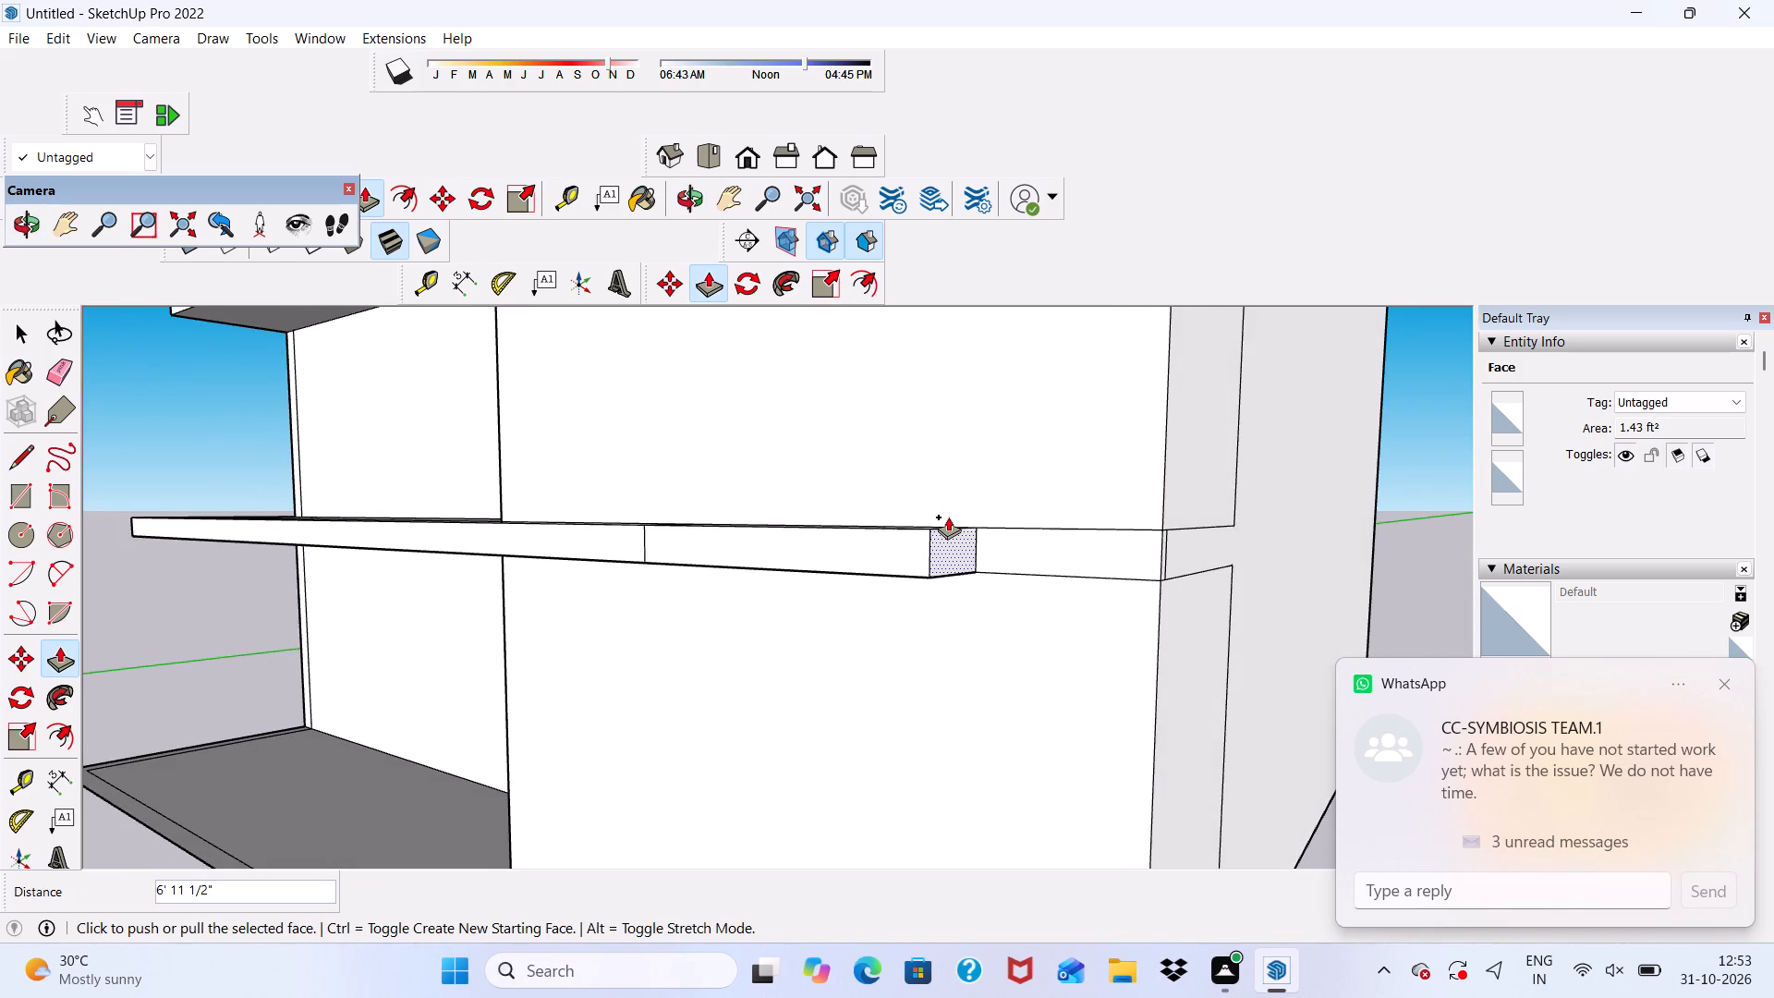
Draw a rectangle about 1' 9" by 1' 8" on the ledge's top face, starting from its outer front corner.
{"action": "scroll", "coordinate": [944, 508], "scroll_direction": "down", "scroll_amount": 3}
{"action": "middle_click_drag", "start_coordinate": [944, 508], "coordinate": [1271, 650]}
{"action": "key", "text": "space"}
{"action": "scroll", "coordinate": [1213, 571], "scroll_direction": "down", "scroll_amount": 1}
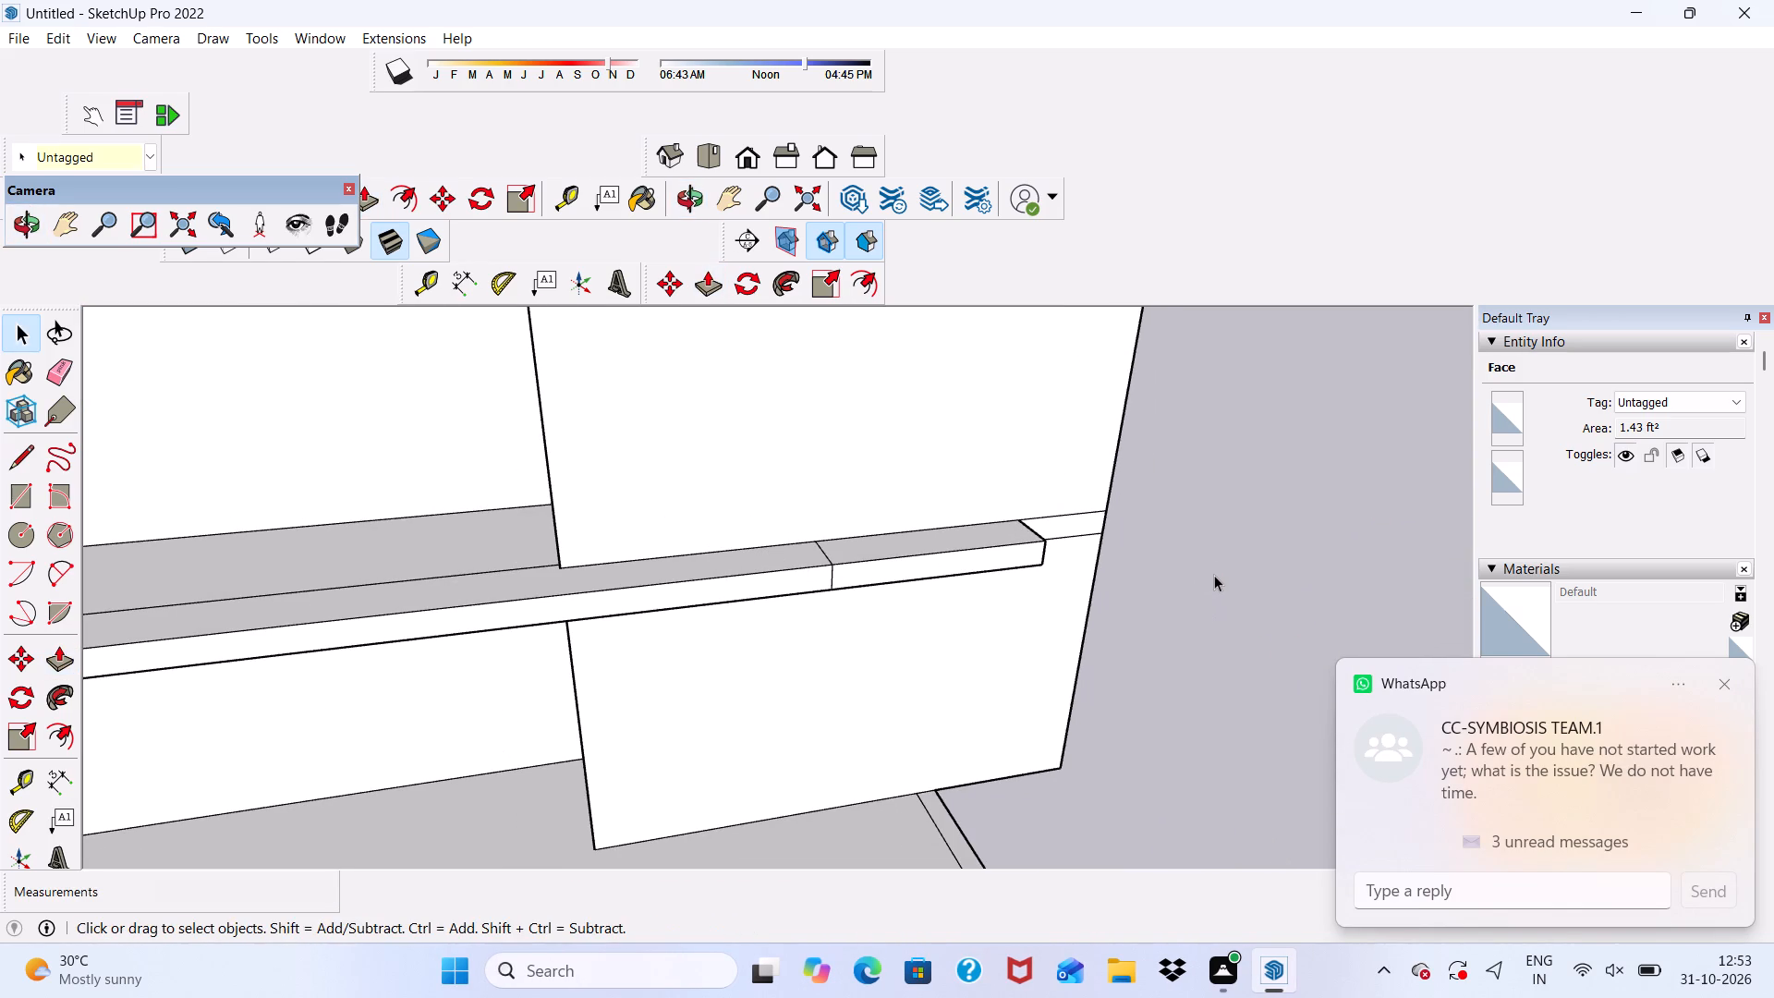
{"action": "middle_click_drag", "start_coordinate": [1214, 575], "coordinate": [1129, 566]}
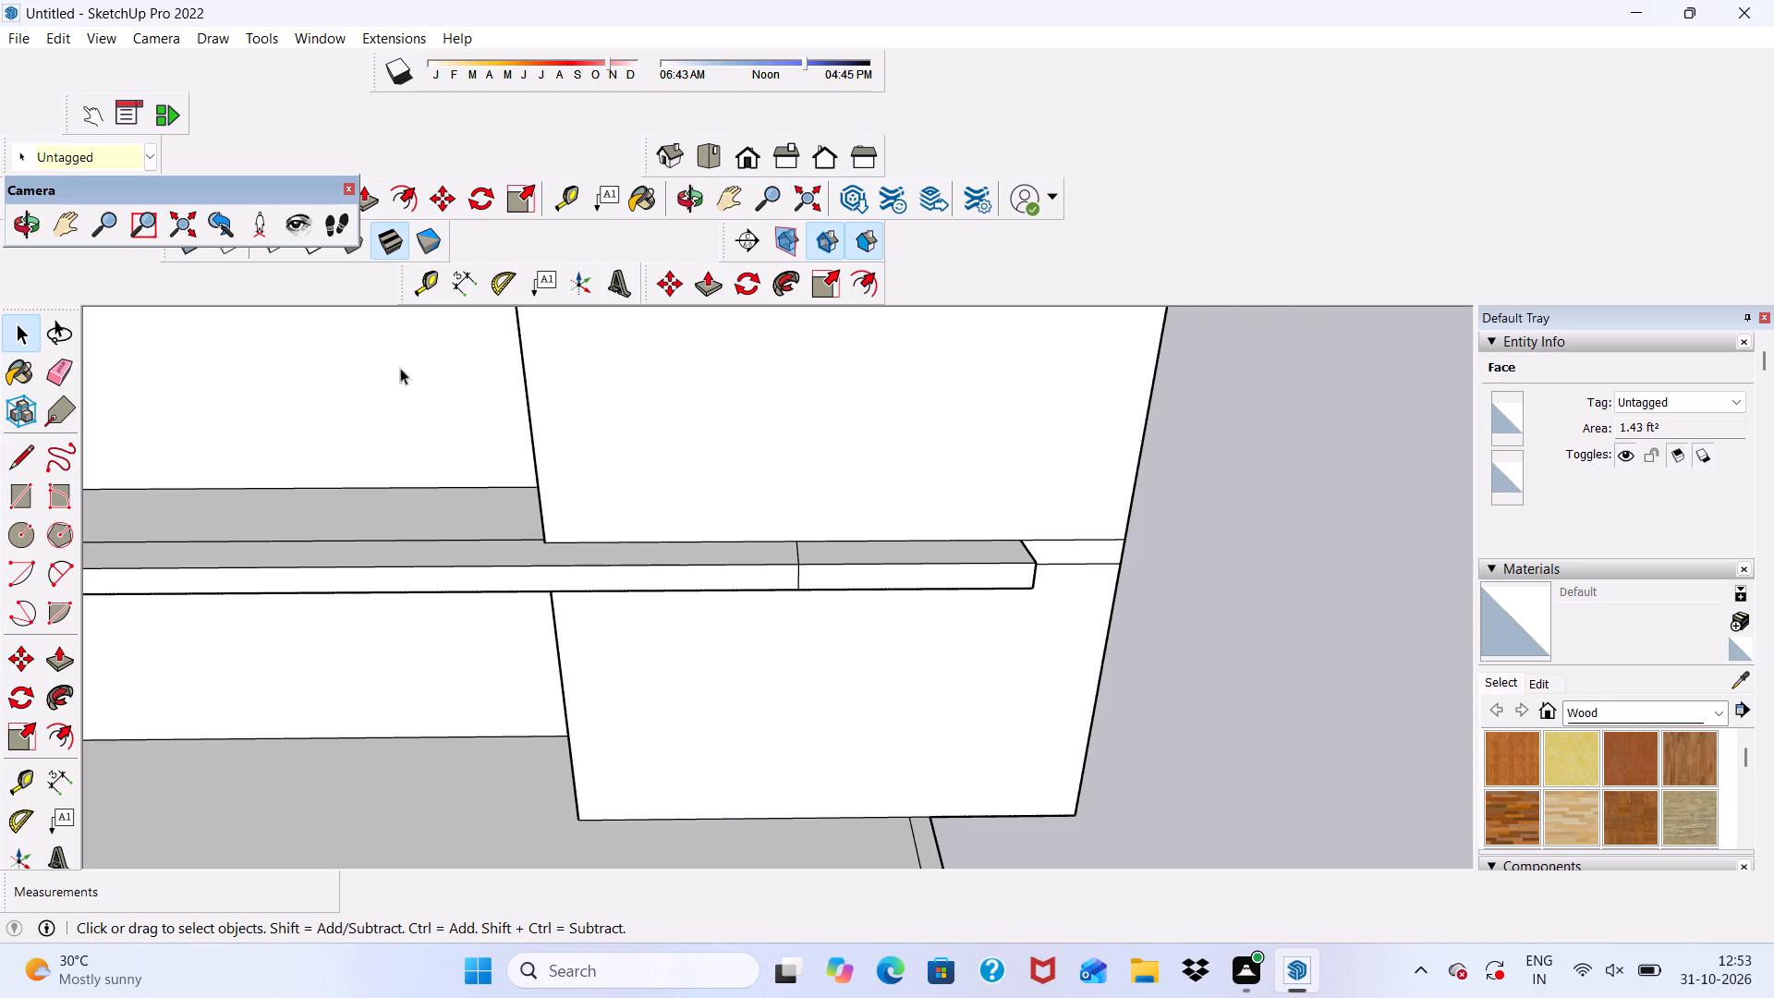
{"action": "left_click", "coordinate": [21, 487]}
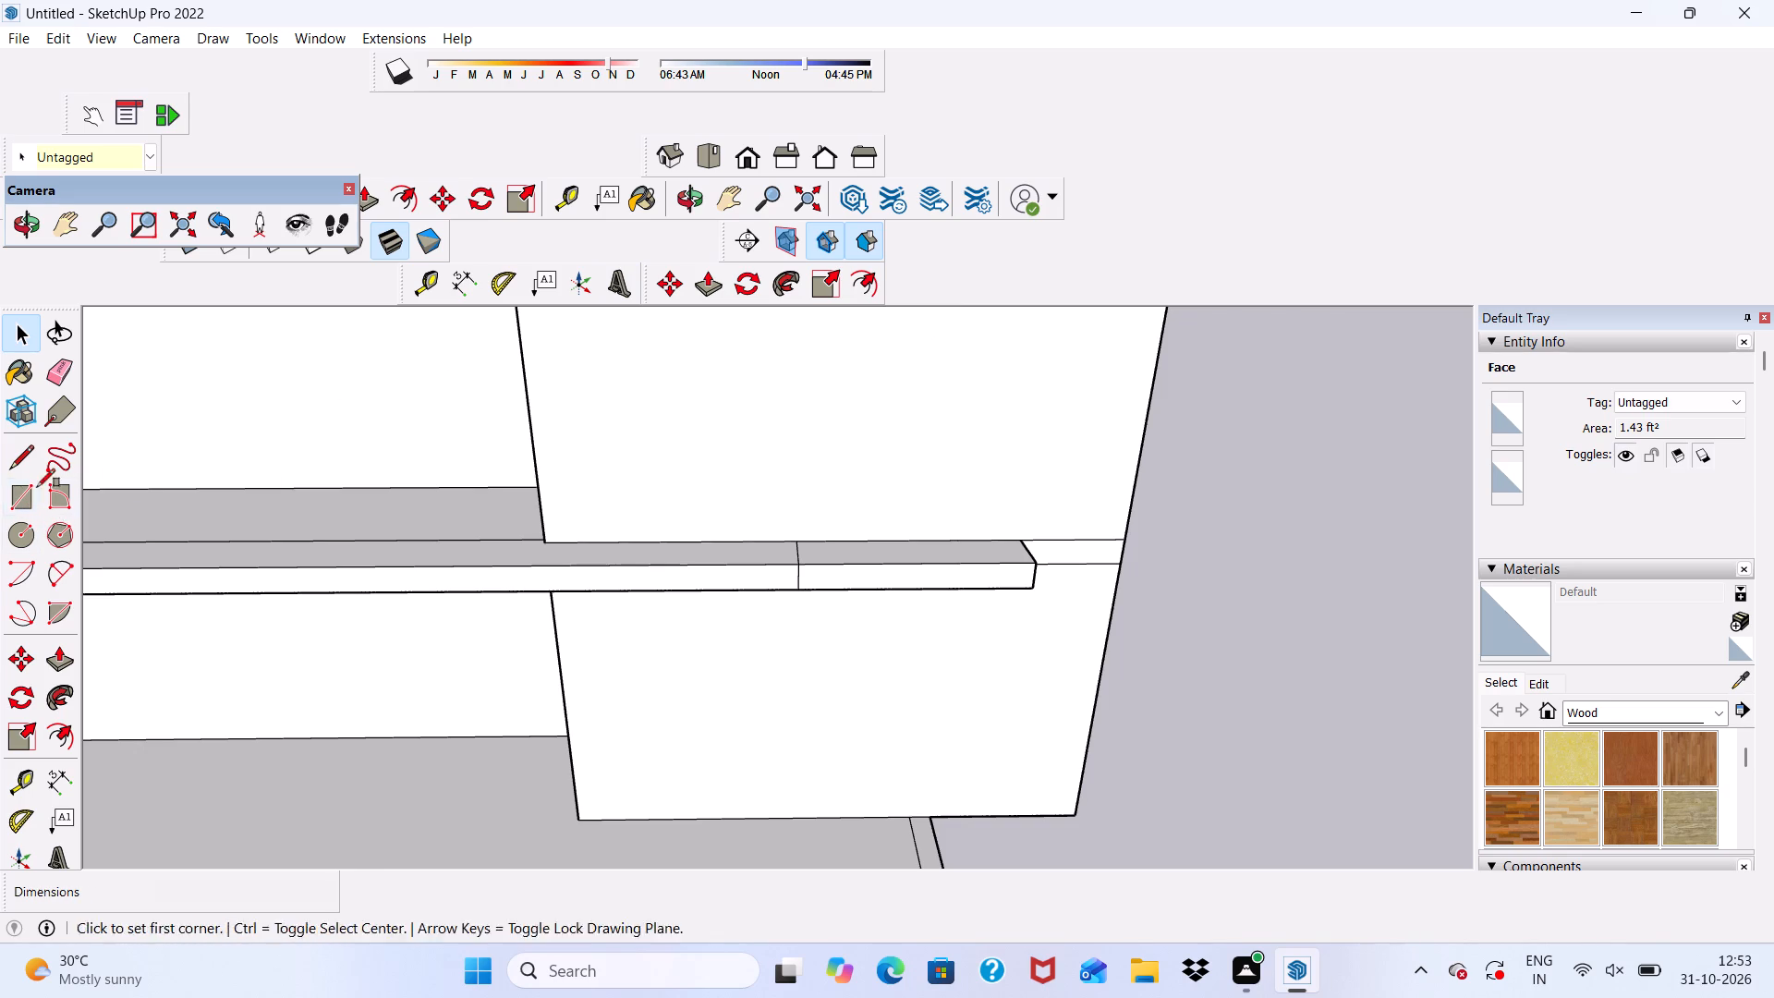
{"action": "scroll", "coordinate": [992, 575], "scroll_direction": "up", "scroll_amount": 4}
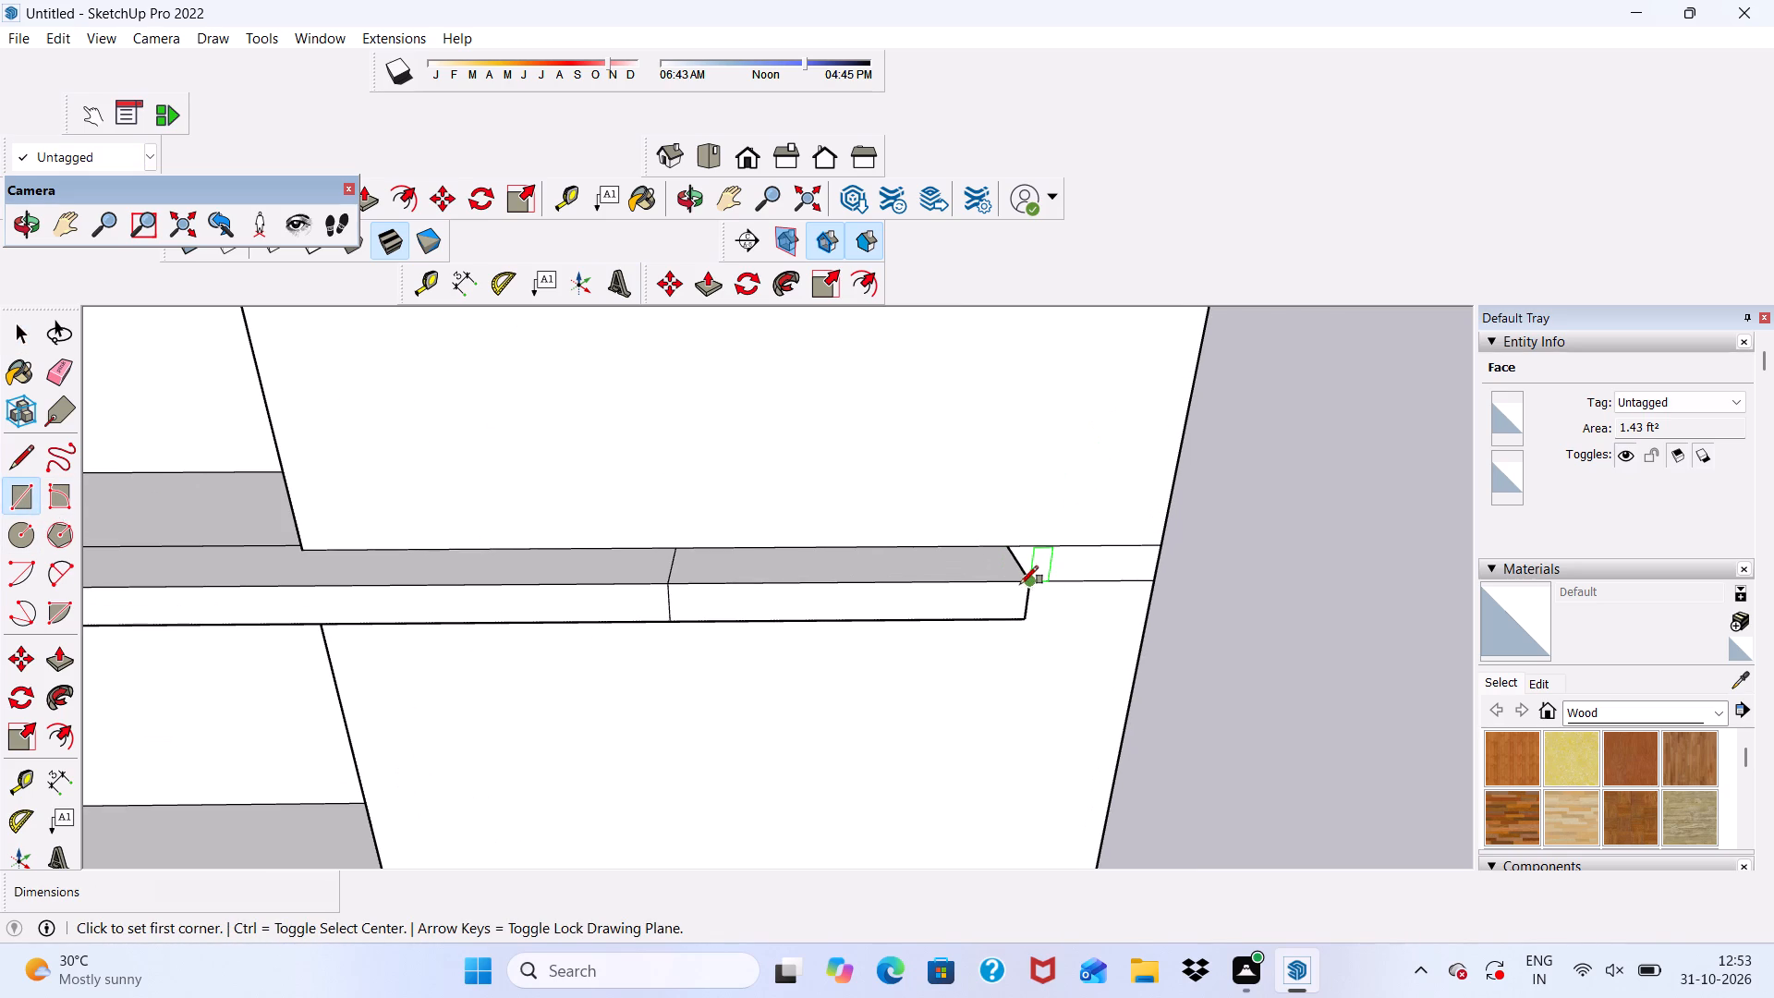
{"action": "left_click", "coordinate": [1021, 584]}
{"action": "scroll", "coordinate": [976, 577], "scroll_direction": "up", "scroll_amount": 4}
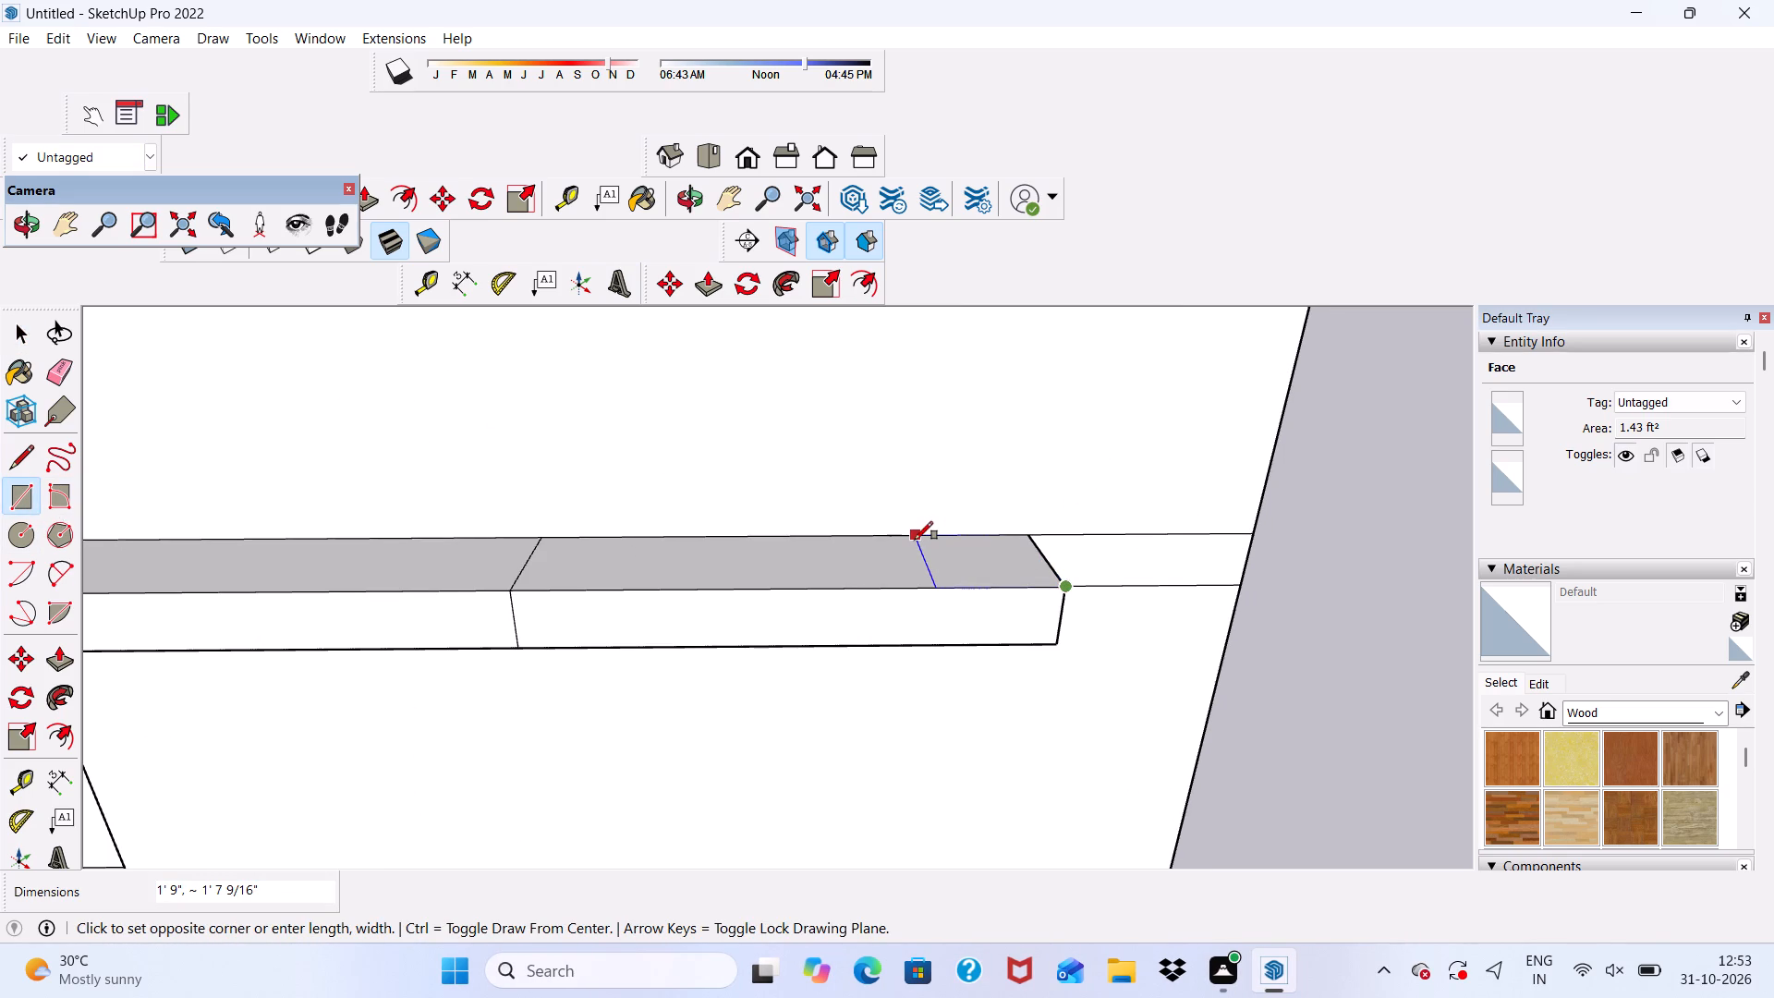
{"action": "left_click", "coordinate": [915, 540]}
{"action": "scroll", "coordinate": [905, 528], "scroll_direction": "down", "scroll_amount": 6}
{"action": "middle_click_drag", "start_coordinate": [894, 555], "coordinate": [677, 543]}
{"action": "key", "text": "space"}
{"action": "scroll", "coordinate": [861, 577], "scroll_direction": "up", "scroll_amount": 5}
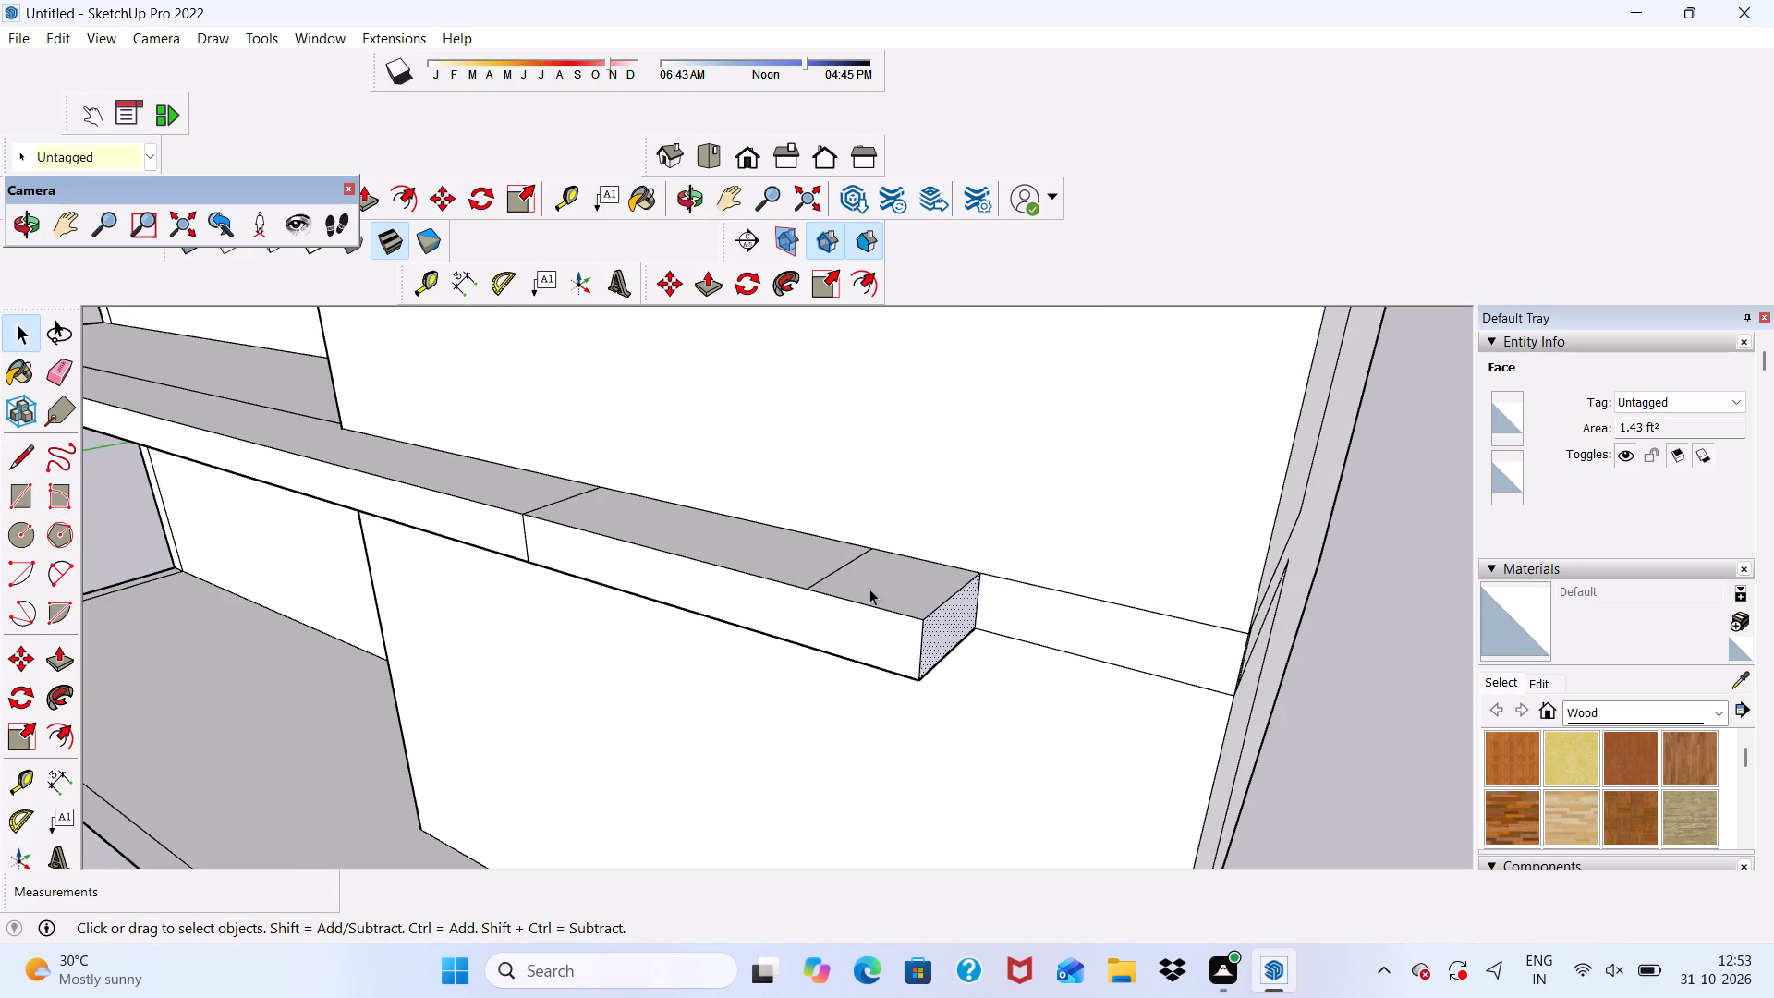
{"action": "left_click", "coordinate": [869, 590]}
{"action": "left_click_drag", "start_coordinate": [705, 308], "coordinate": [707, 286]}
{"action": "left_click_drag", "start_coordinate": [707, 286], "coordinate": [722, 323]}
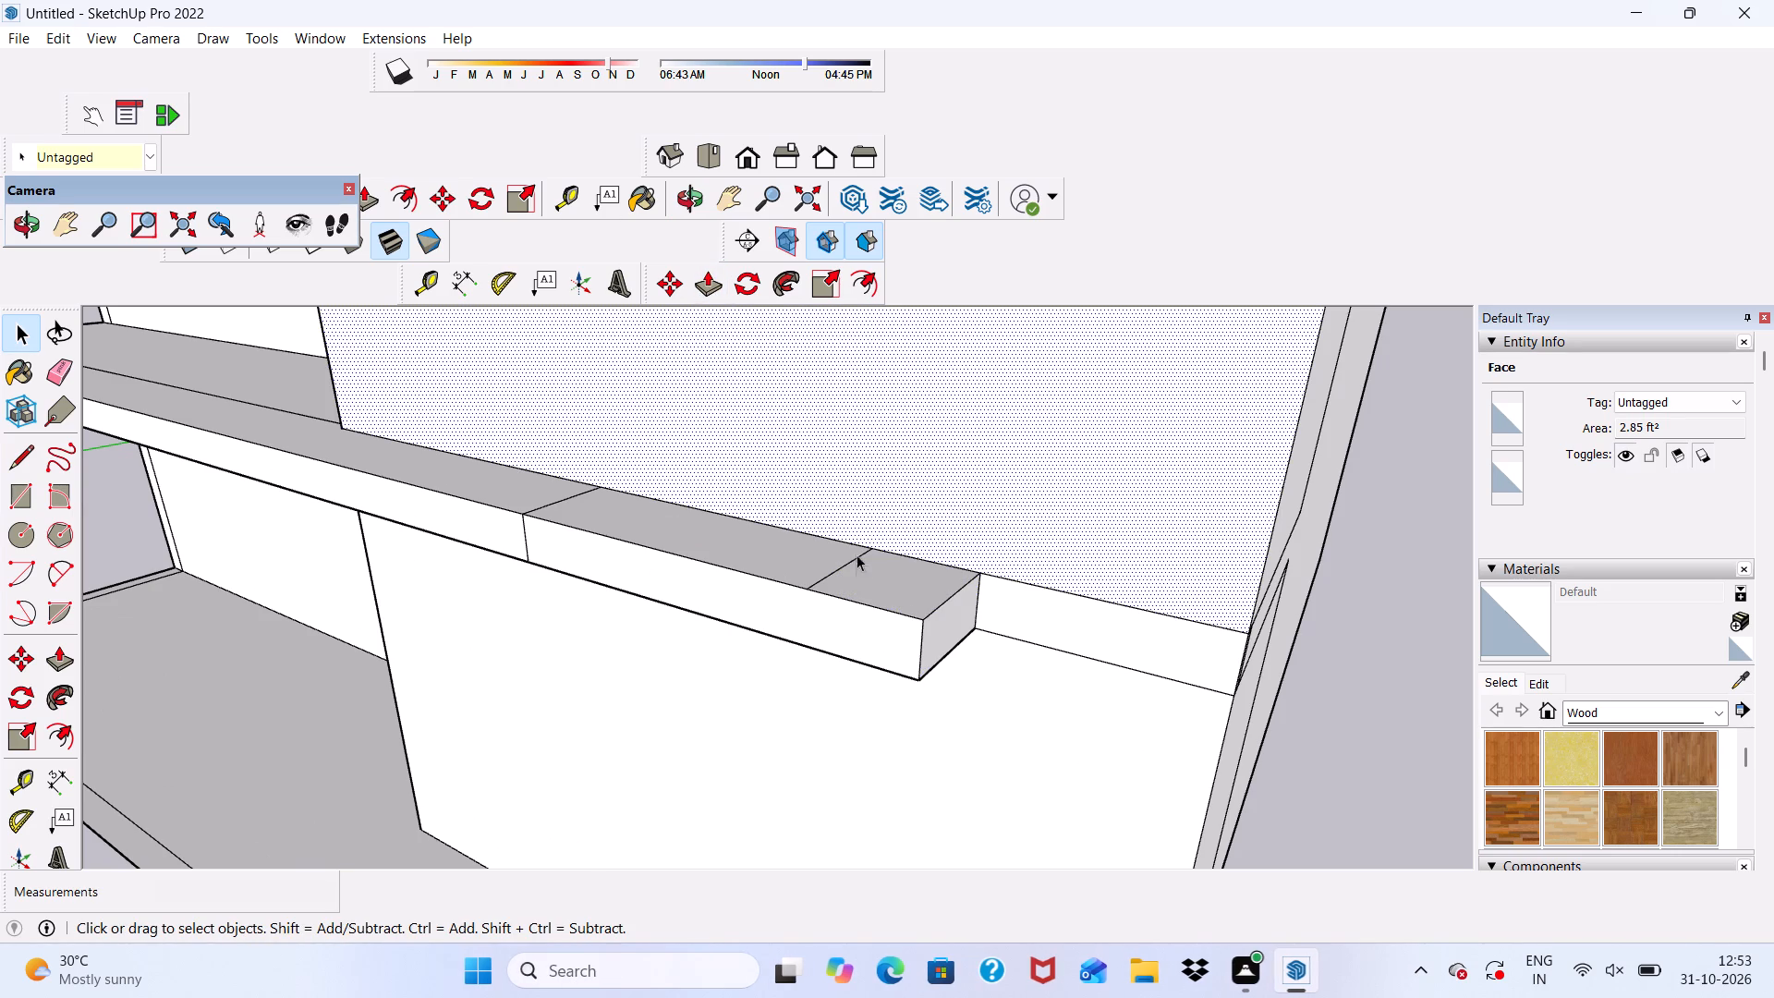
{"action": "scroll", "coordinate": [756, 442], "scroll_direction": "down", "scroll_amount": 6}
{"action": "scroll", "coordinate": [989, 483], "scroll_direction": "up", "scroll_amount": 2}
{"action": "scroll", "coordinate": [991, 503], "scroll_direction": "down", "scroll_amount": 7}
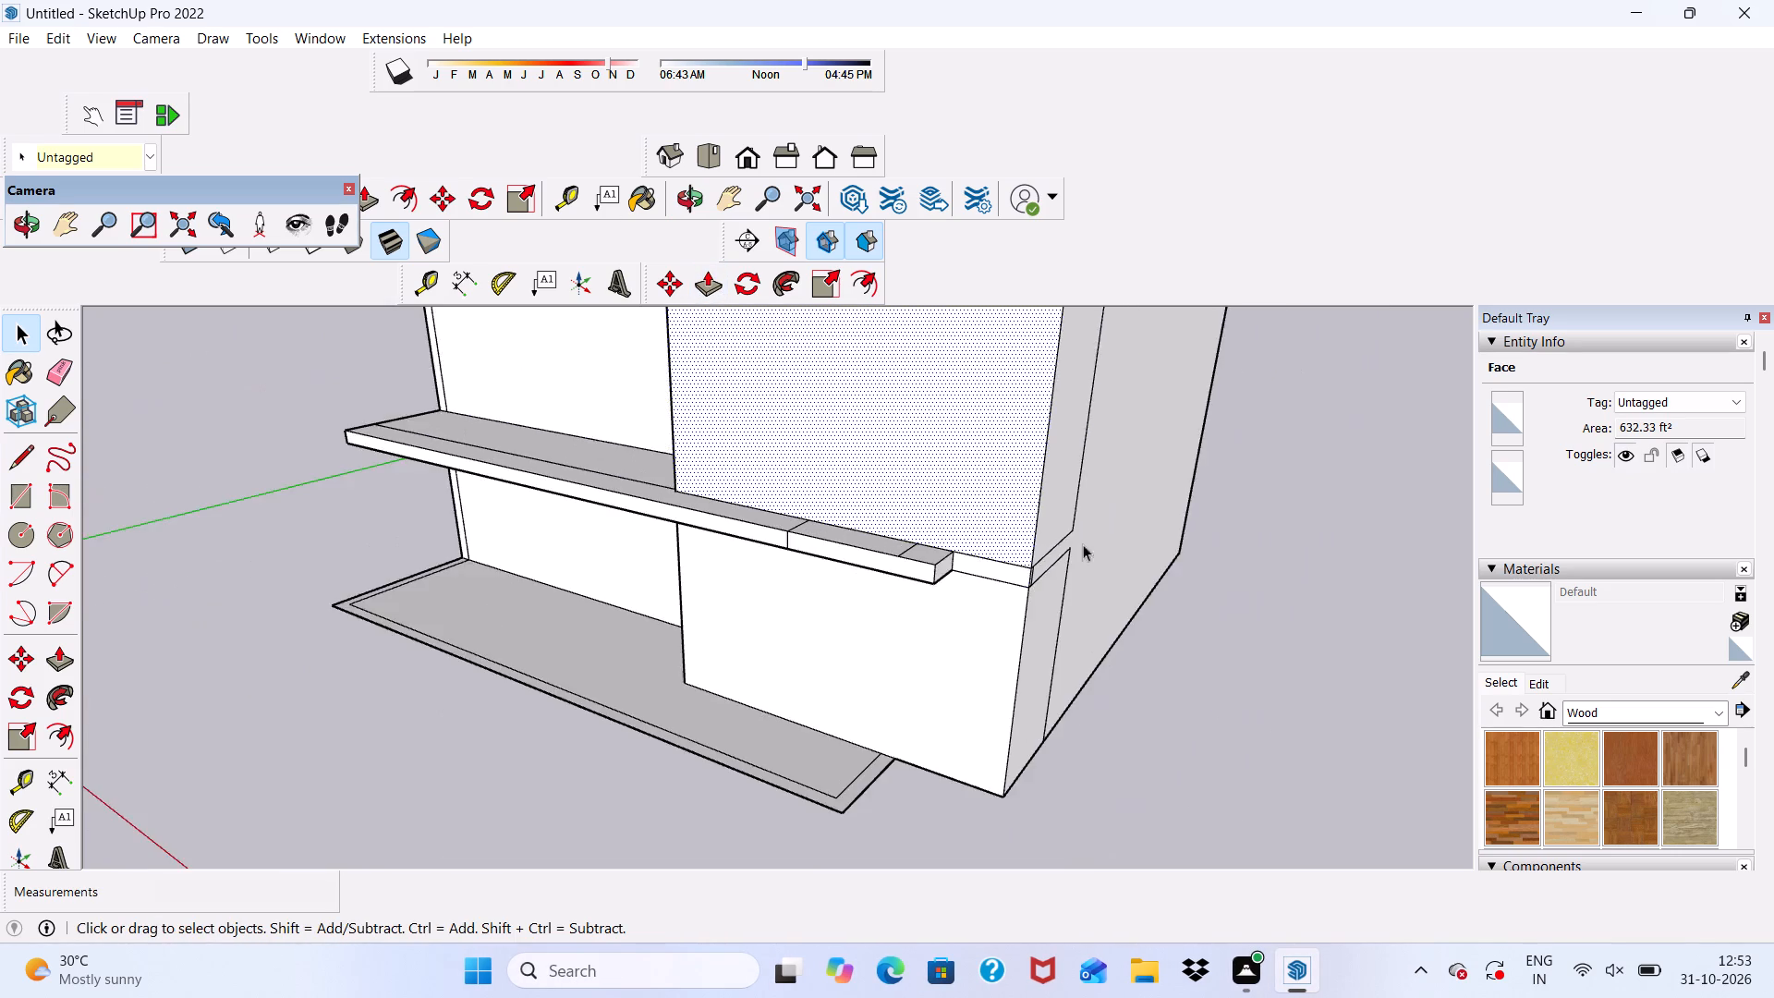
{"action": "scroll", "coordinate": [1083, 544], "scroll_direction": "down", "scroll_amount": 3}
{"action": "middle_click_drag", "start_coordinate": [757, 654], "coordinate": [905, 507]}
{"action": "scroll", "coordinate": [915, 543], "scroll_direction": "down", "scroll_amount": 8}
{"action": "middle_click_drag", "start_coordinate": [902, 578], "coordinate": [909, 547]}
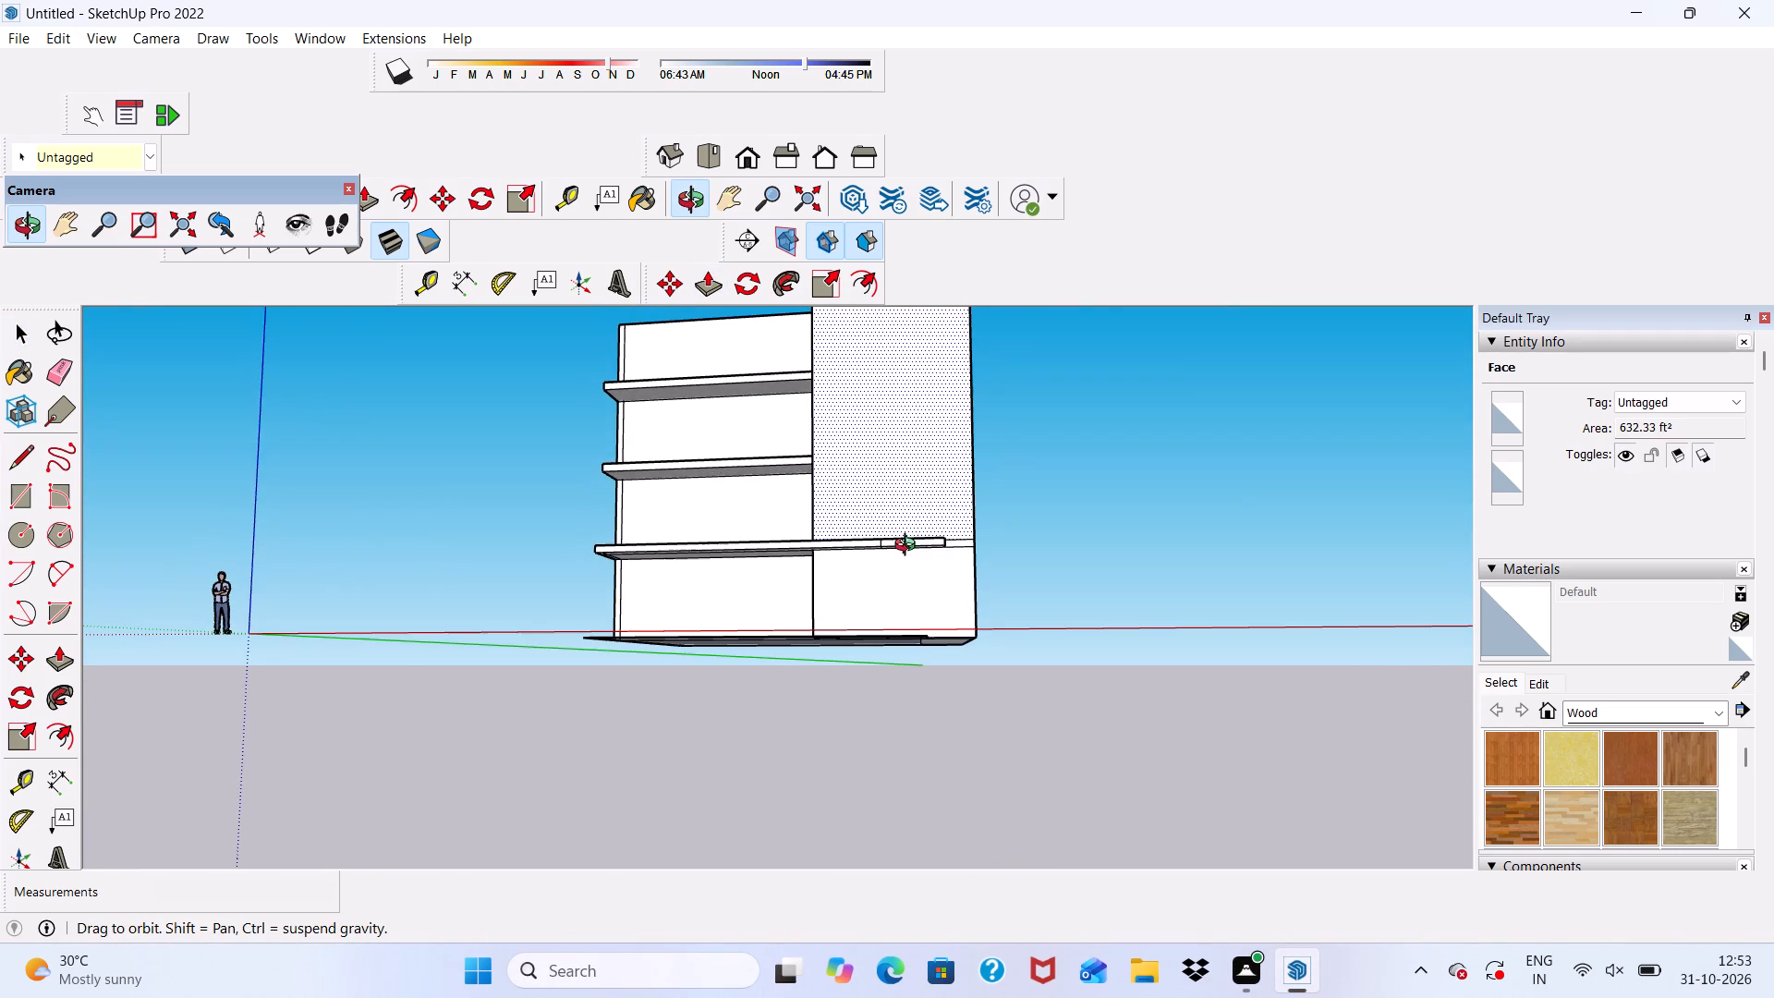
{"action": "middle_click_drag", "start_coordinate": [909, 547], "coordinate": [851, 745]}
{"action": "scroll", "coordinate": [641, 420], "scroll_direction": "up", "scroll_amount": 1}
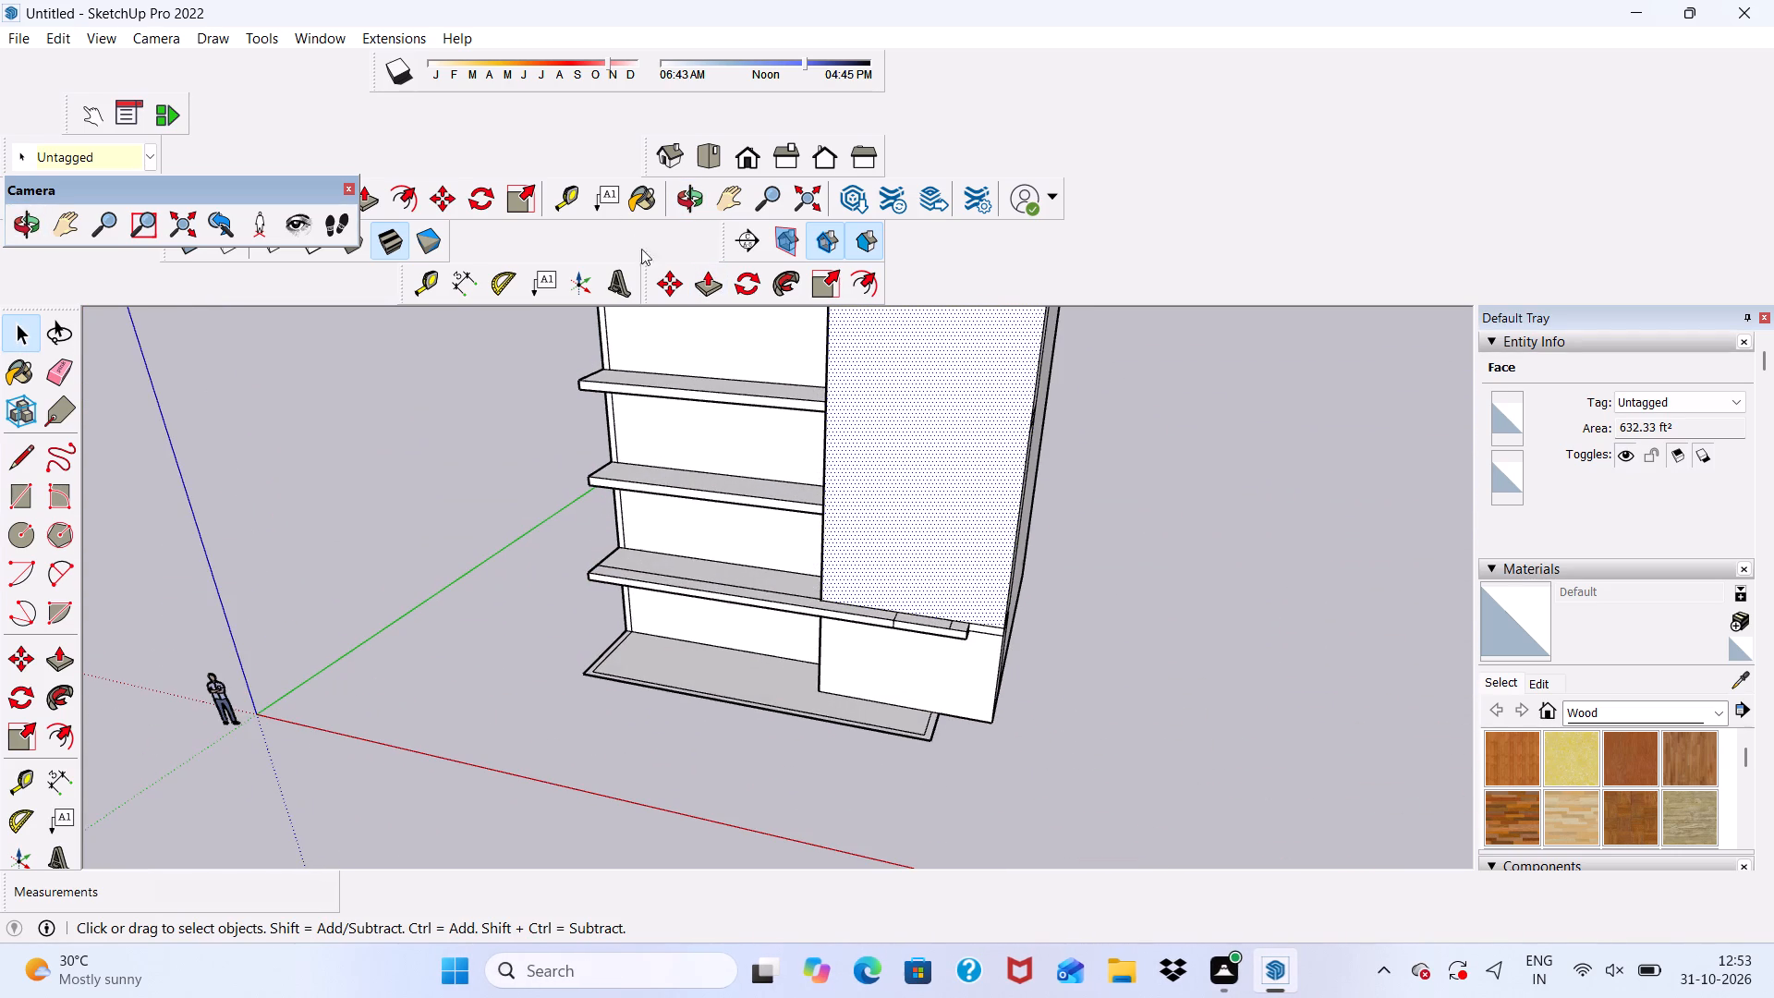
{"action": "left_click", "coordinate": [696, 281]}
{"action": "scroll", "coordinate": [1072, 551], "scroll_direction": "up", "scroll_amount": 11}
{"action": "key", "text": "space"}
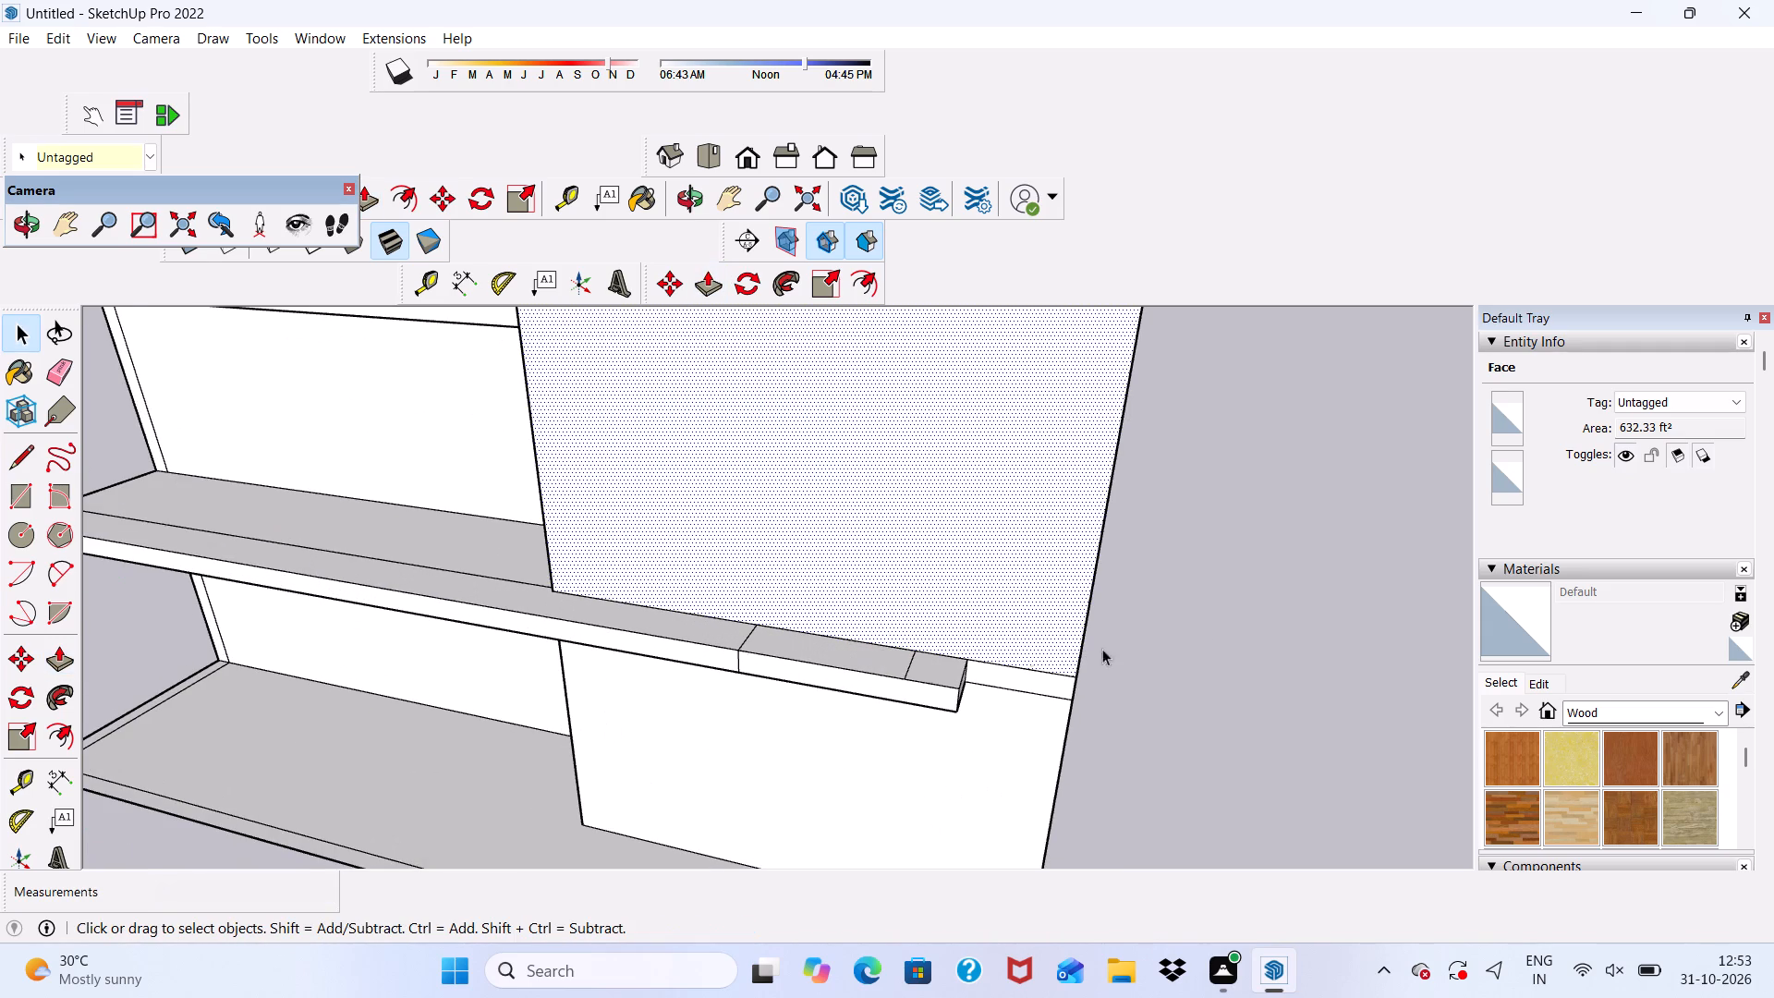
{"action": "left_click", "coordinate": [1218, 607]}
Push/Pull the small rectangular face at the ledge's outer end upward about 4' 4" to start a vertical upright.
{"action": "scroll", "coordinate": [846, 704], "scroll_direction": "up", "scroll_amount": 5}
{"action": "left_click", "coordinate": [1029, 642]}
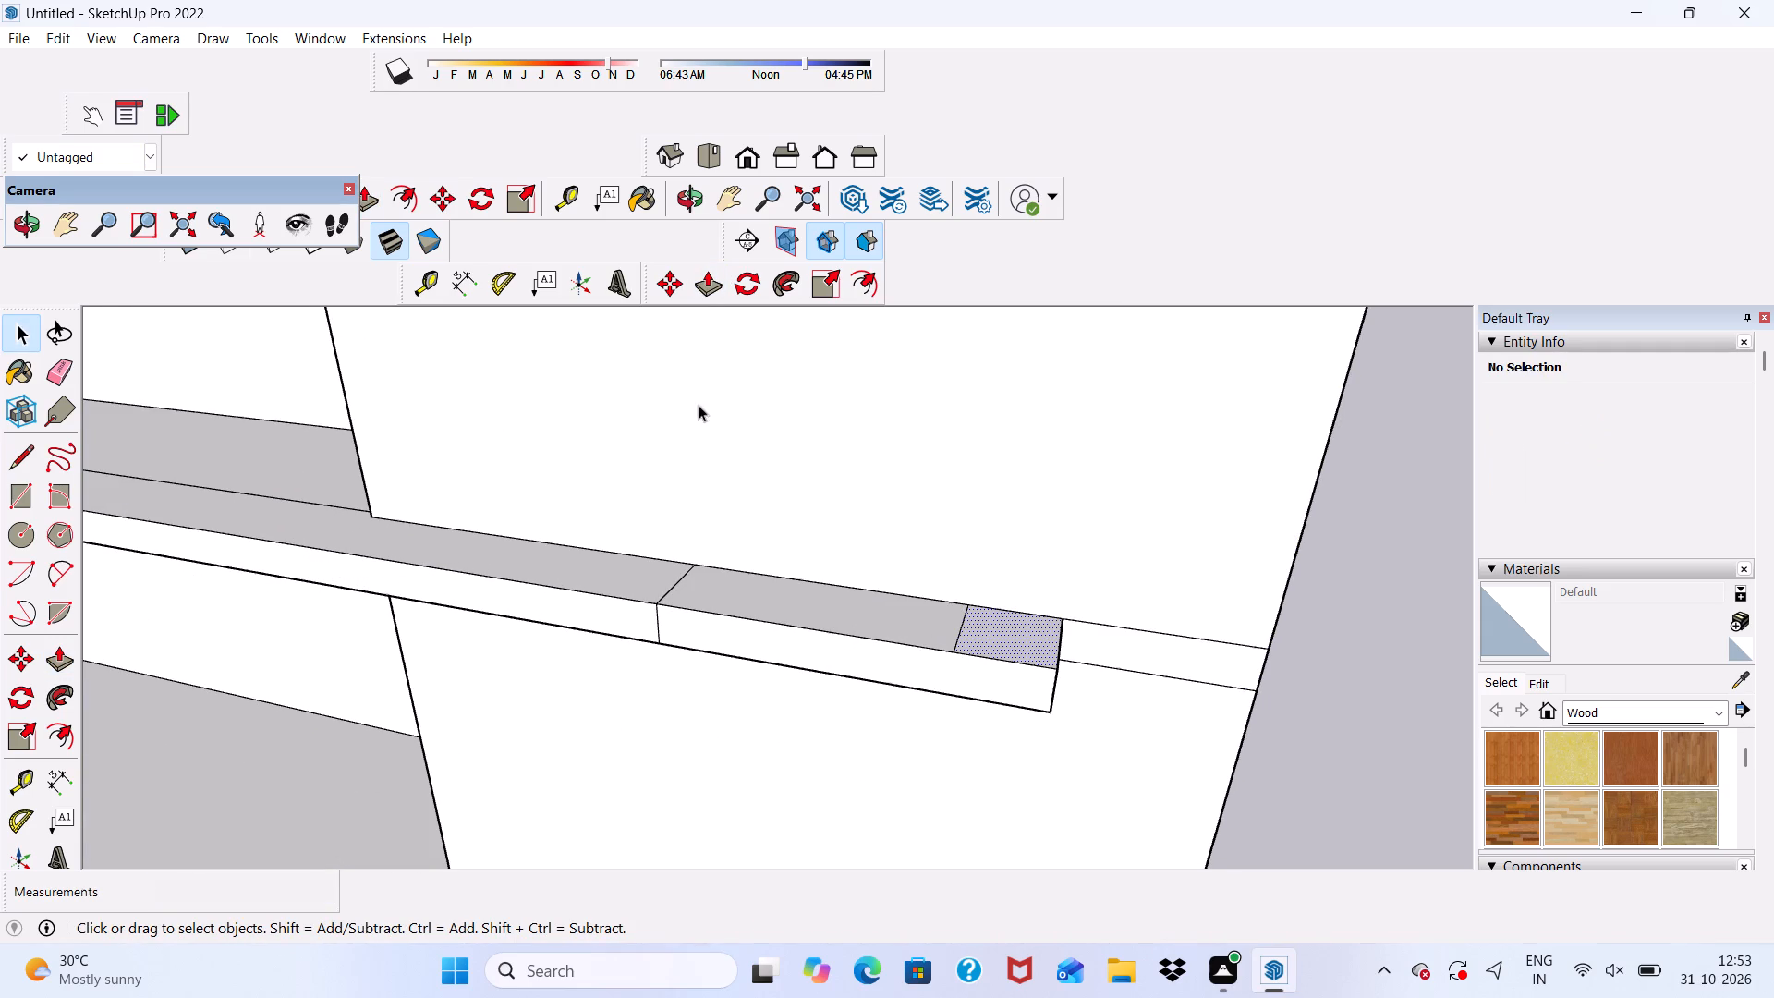
{"action": "left_click", "coordinate": [699, 275]}
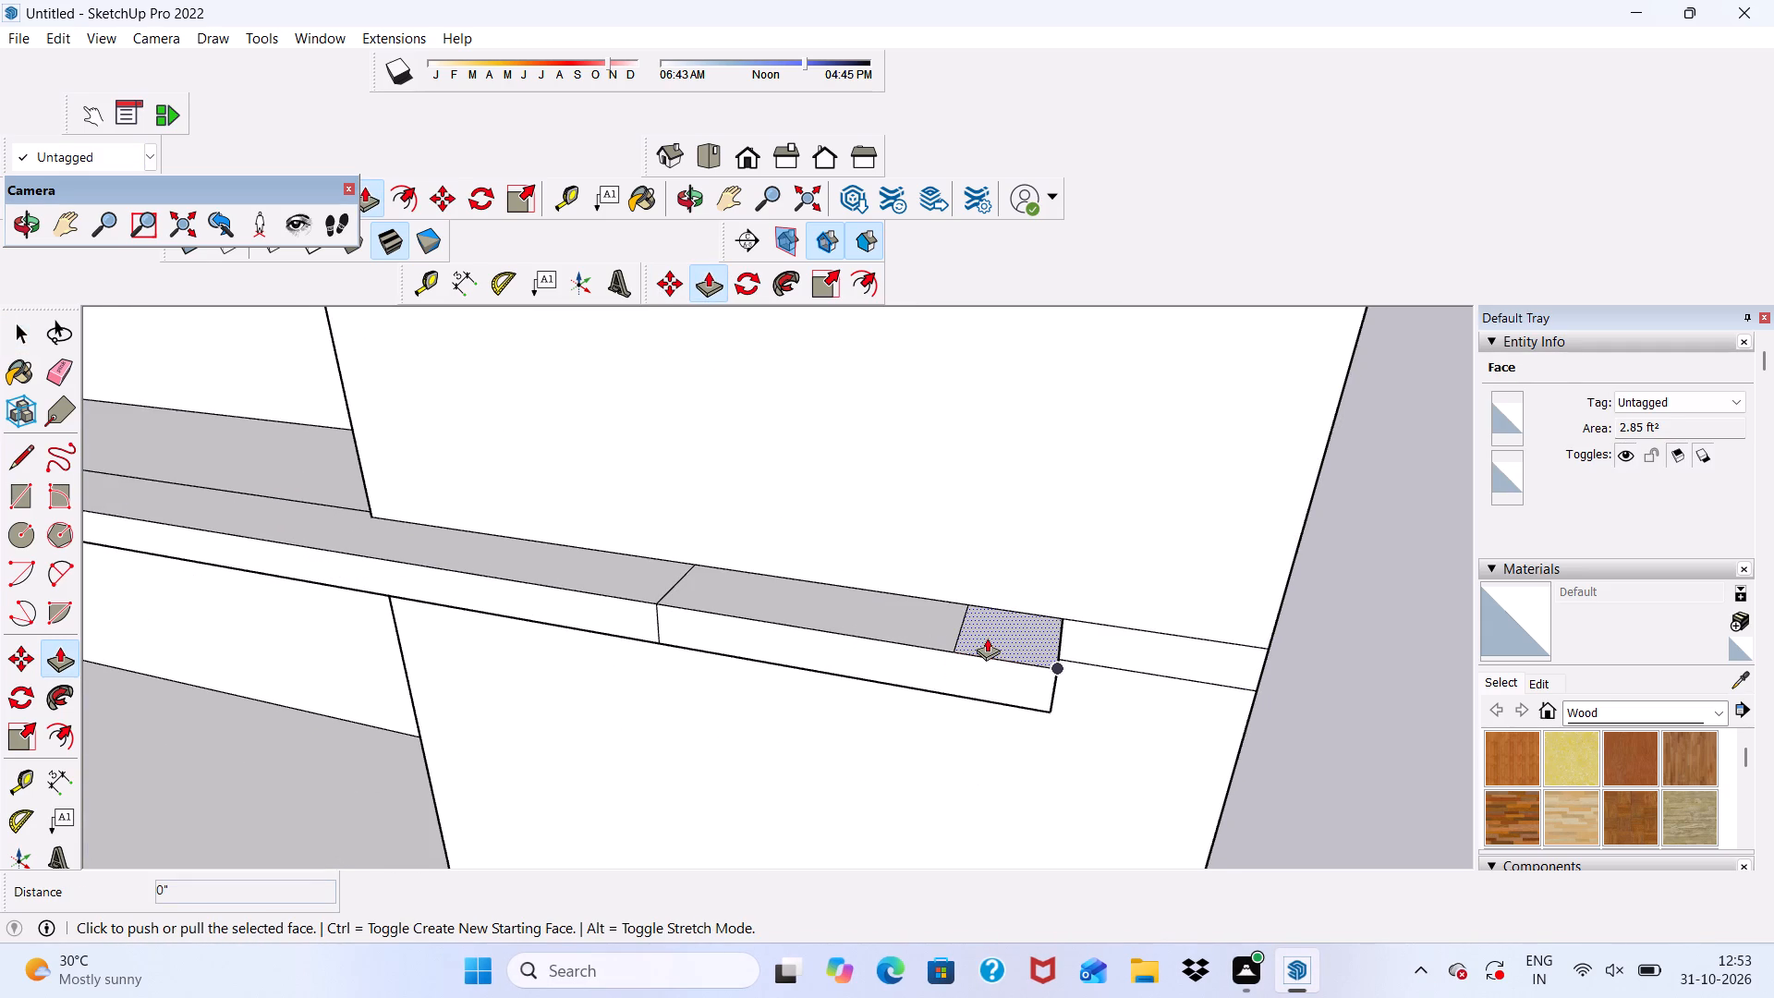
{"action": "left_click", "coordinate": [987, 638]}
{"action": "scroll", "coordinate": [957, 492], "scroll_direction": "down", "scroll_amount": 6}
{"action": "scroll", "coordinate": [947, 477], "scroll_direction": "down", "scroll_amount": 15}
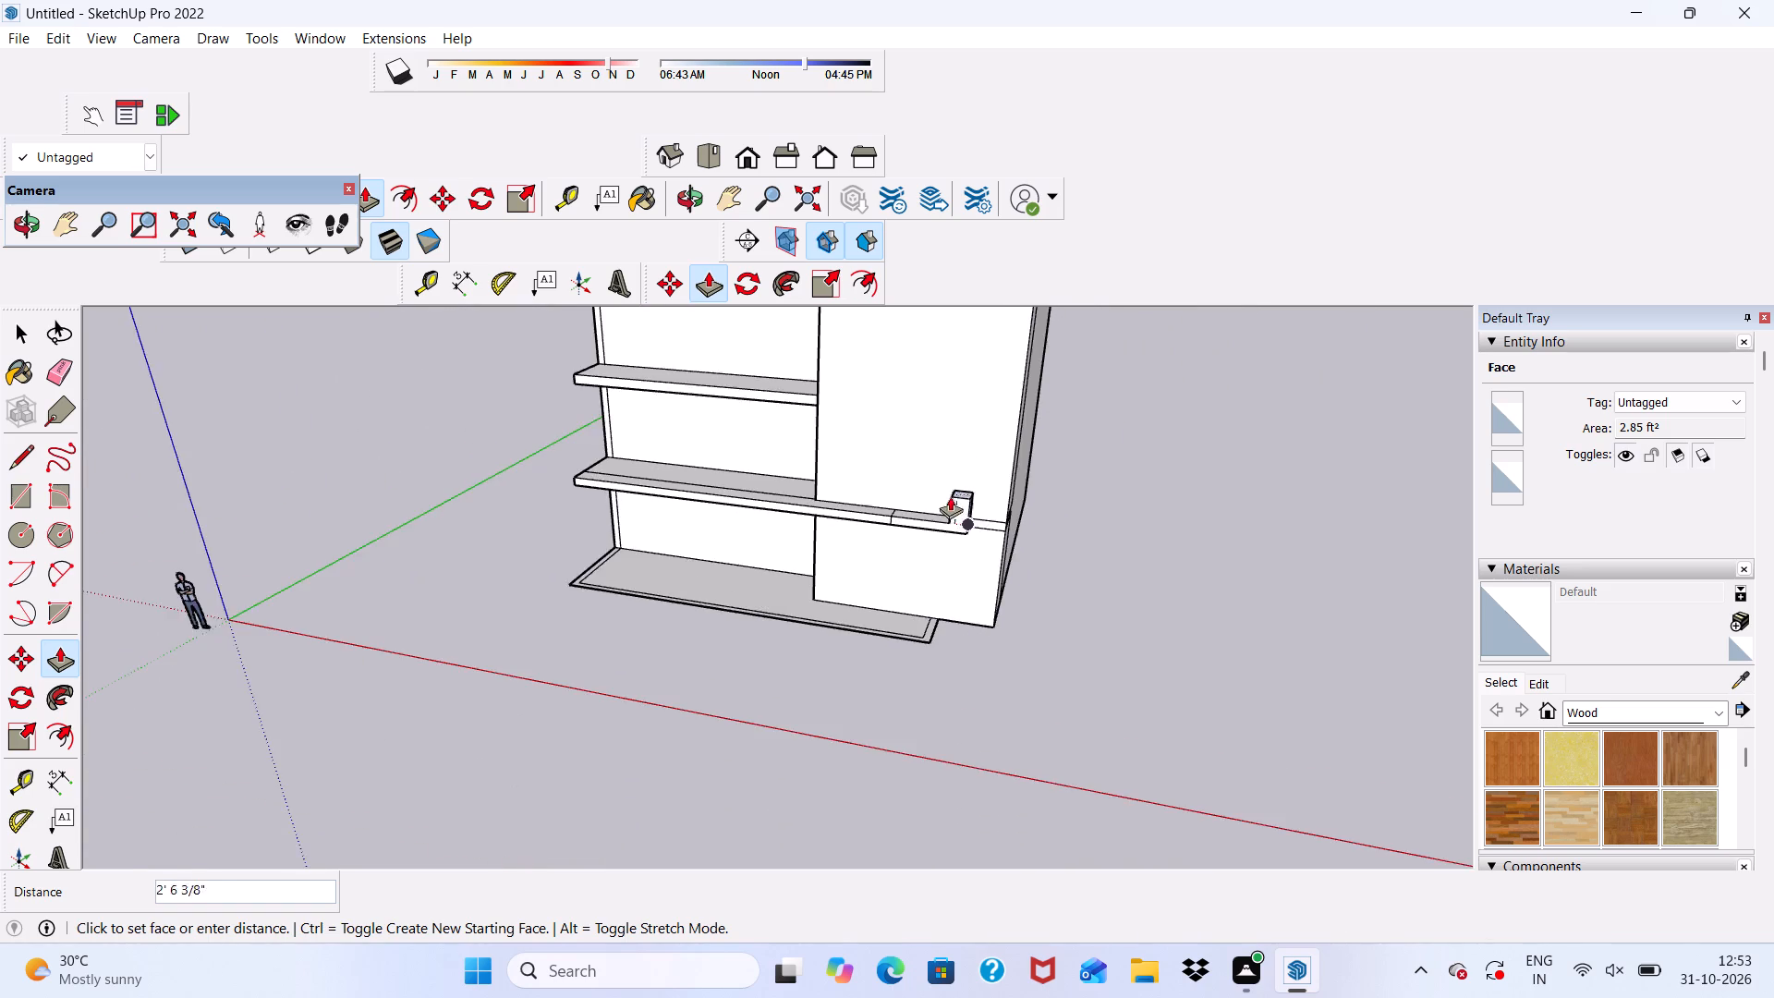
{"action": "scroll", "coordinate": [950, 496], "scroll_direction": "down", "scroll_amount": 9}
{"action": "left_click_drag", "start_coordinate": [979, 493], "coordinate": [965, 512]}
Push/Pull the upright's top face about 26' 8" further up, aligned to the building's front roof edge, as a new starting section.
{"action": "scroll", "coordinate": [889, 413], "scroll_direction": "up", "scroll_amount": 6}
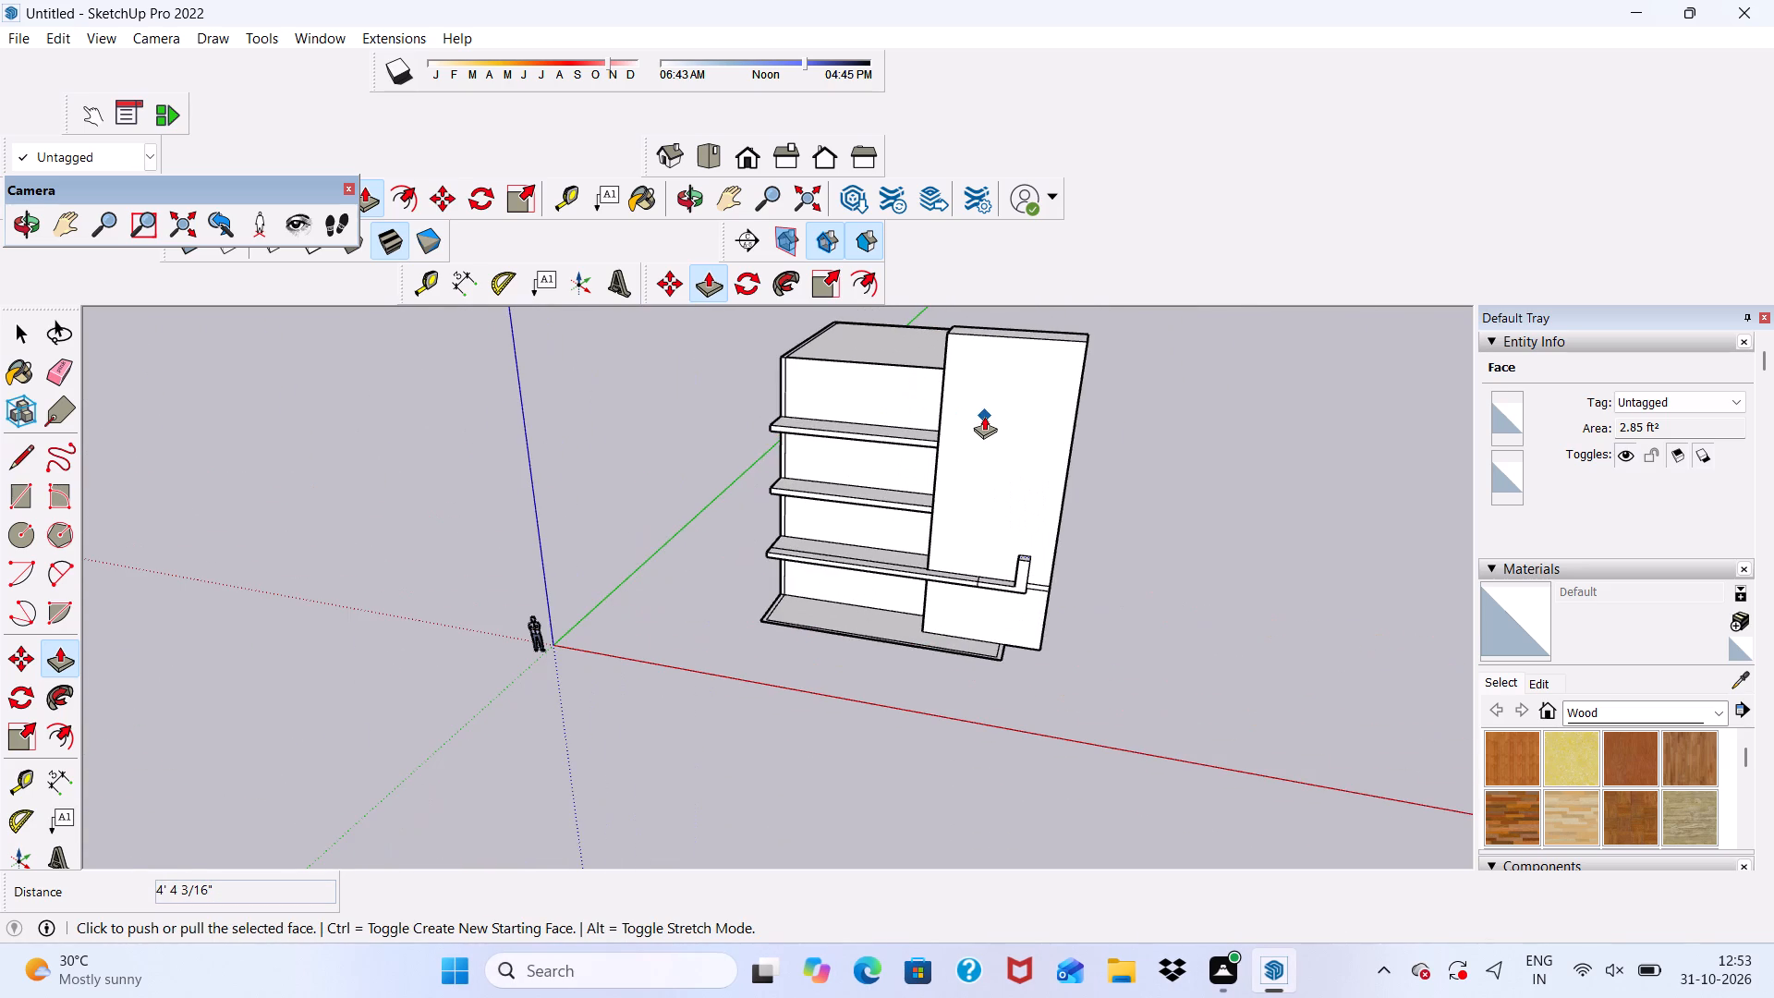
{"action": "scroll", "coordinate": [1011, 582], "scroll_direction": "up", "scroll_amount": 12}
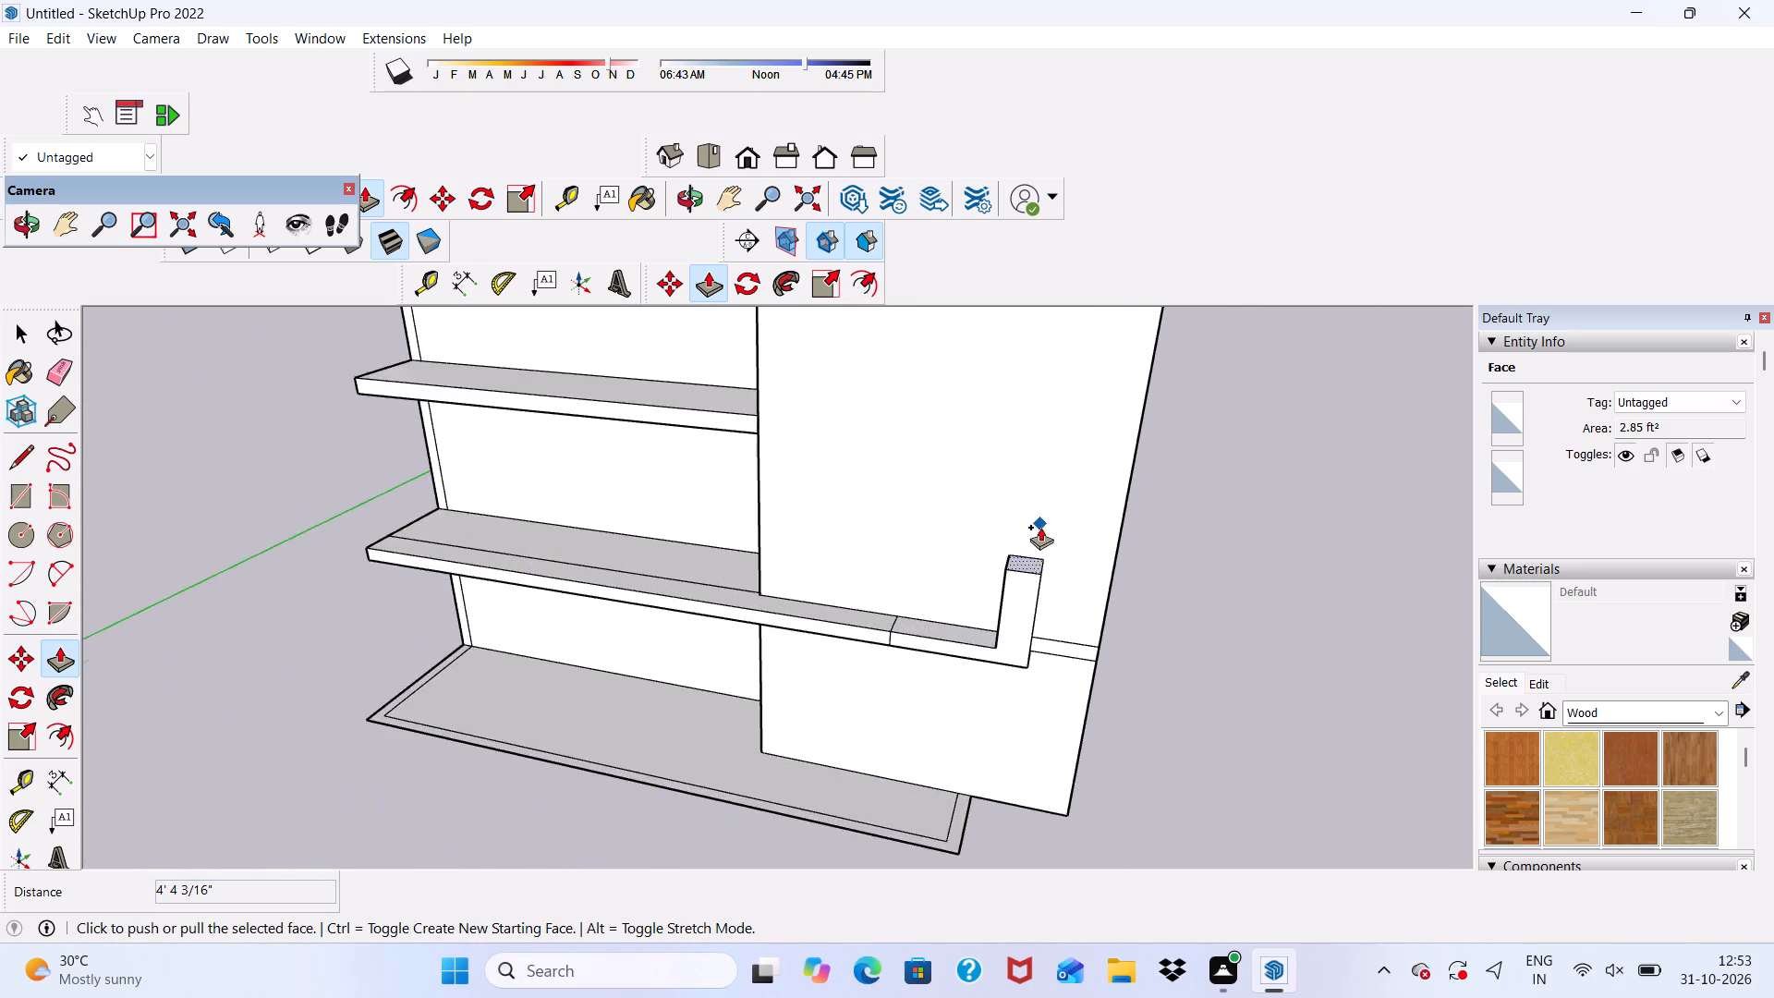
{"action": "scroll", "coordinate": [1040, 527], "scroll_direction": "up", "scroll_amount": 10}
{"action": "left_click", "coordinate": [1016, 571]}
{"action": "scroll", "coordinate": [980, 493], "scroll_direction": "down", "scroll_amount": 7}
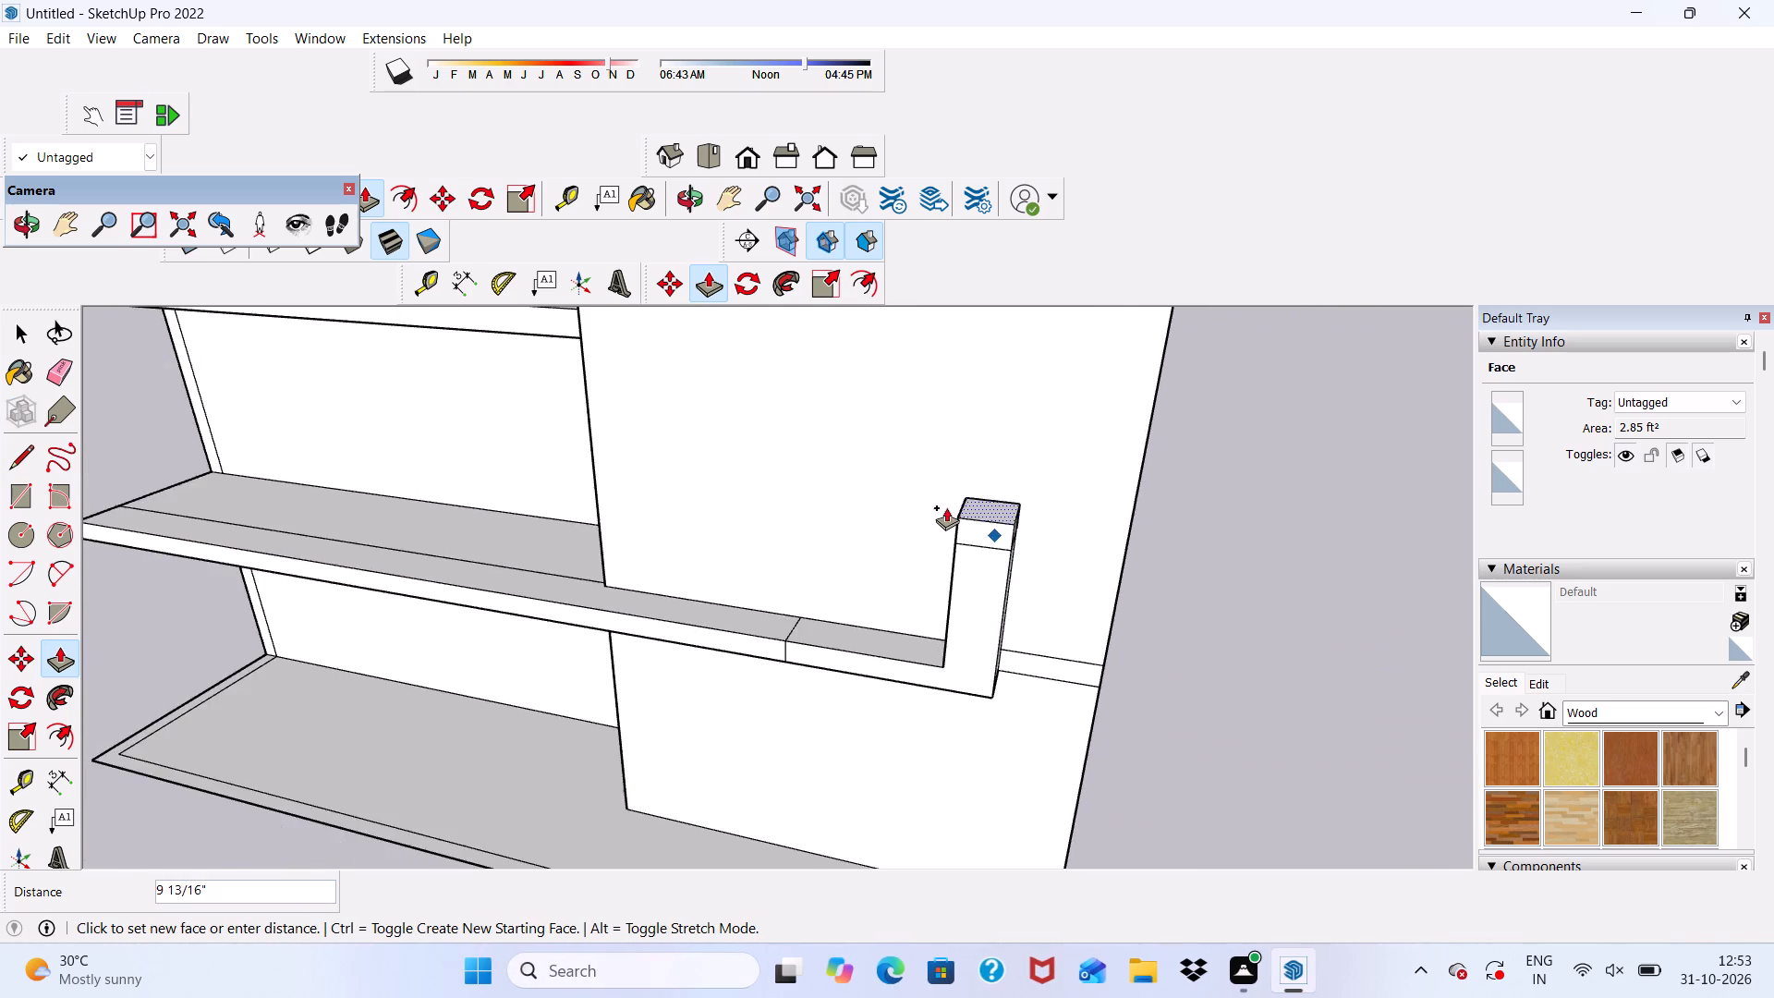
{"action": "scroll", "coordinate": [946, 507], "scroll_direction": "down", "scroll_amount": 6}
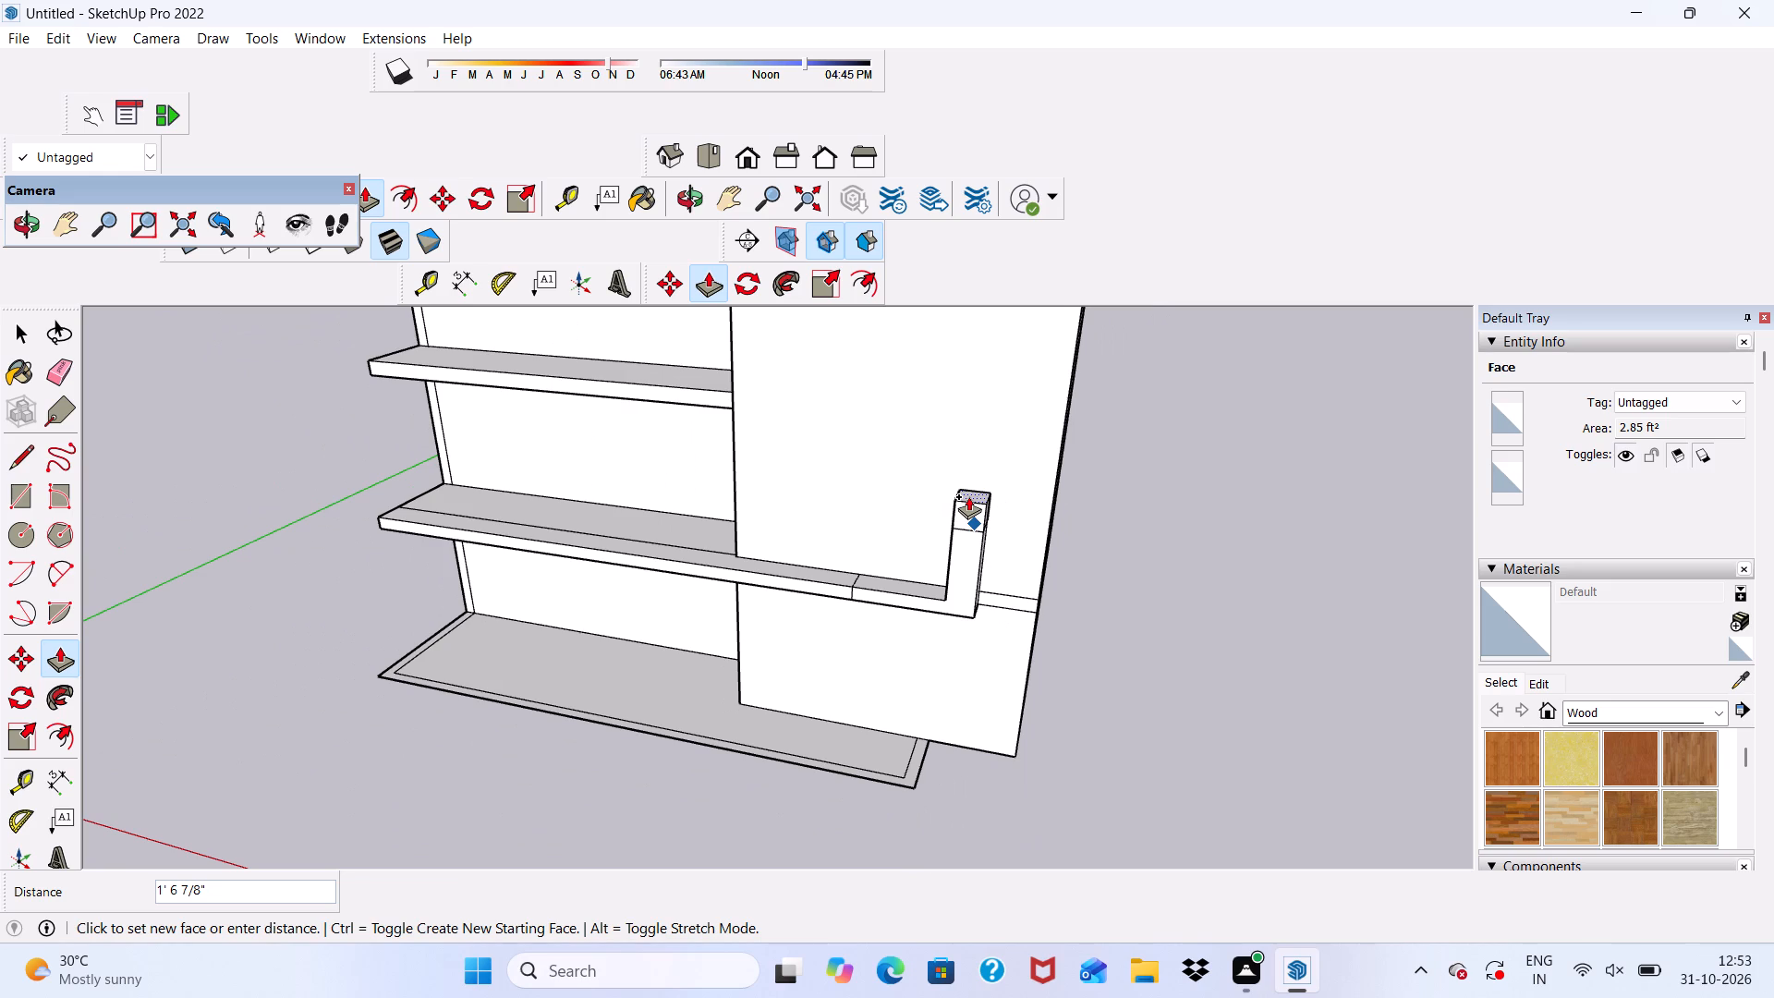
{"action": "scroll", "coordinate": [976, 511], "scroll_direction": "down", "scroll_amount": 6}
{"action": "scroll", "coordinate": [956, 420], "scroll_direction": "down", "scroll_amount": 4}
{"action": "scroll", "coordinate": [967, 498], "scroll_direction": "down", "scroll_amount": 5}
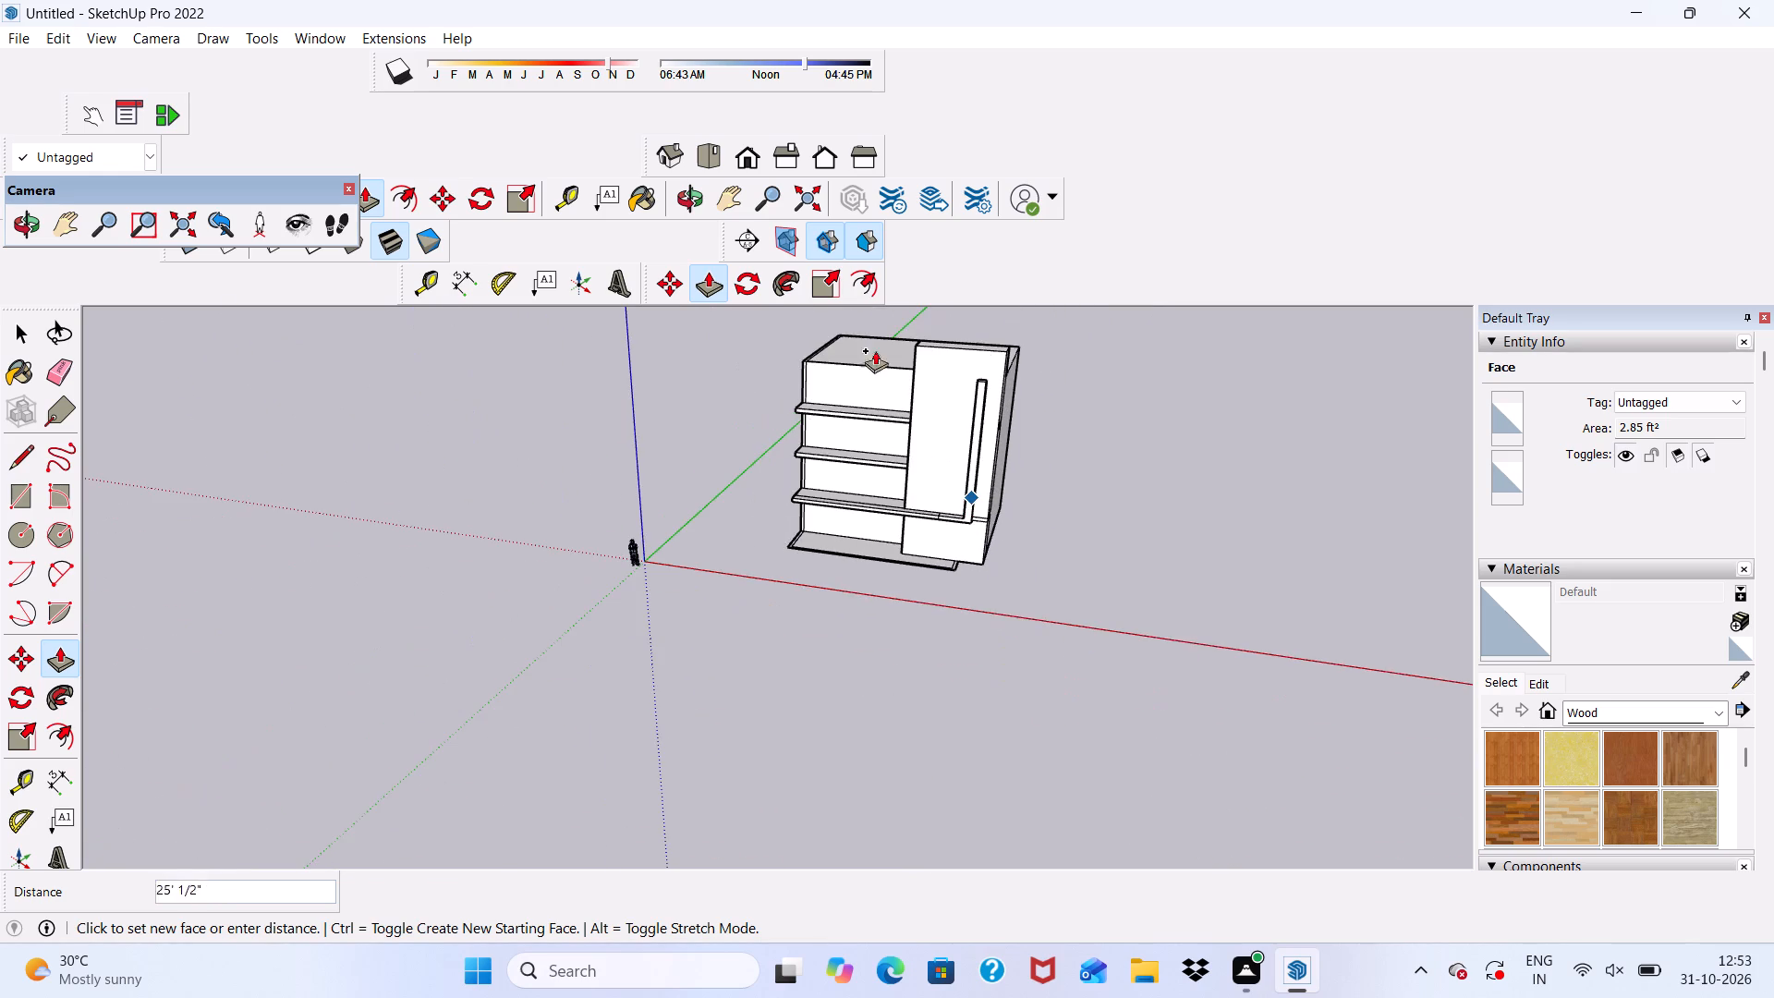
{"action": "scroll", "coordinate": [918, 391], "scroll_direction": "up", "scroll_amount": 6}
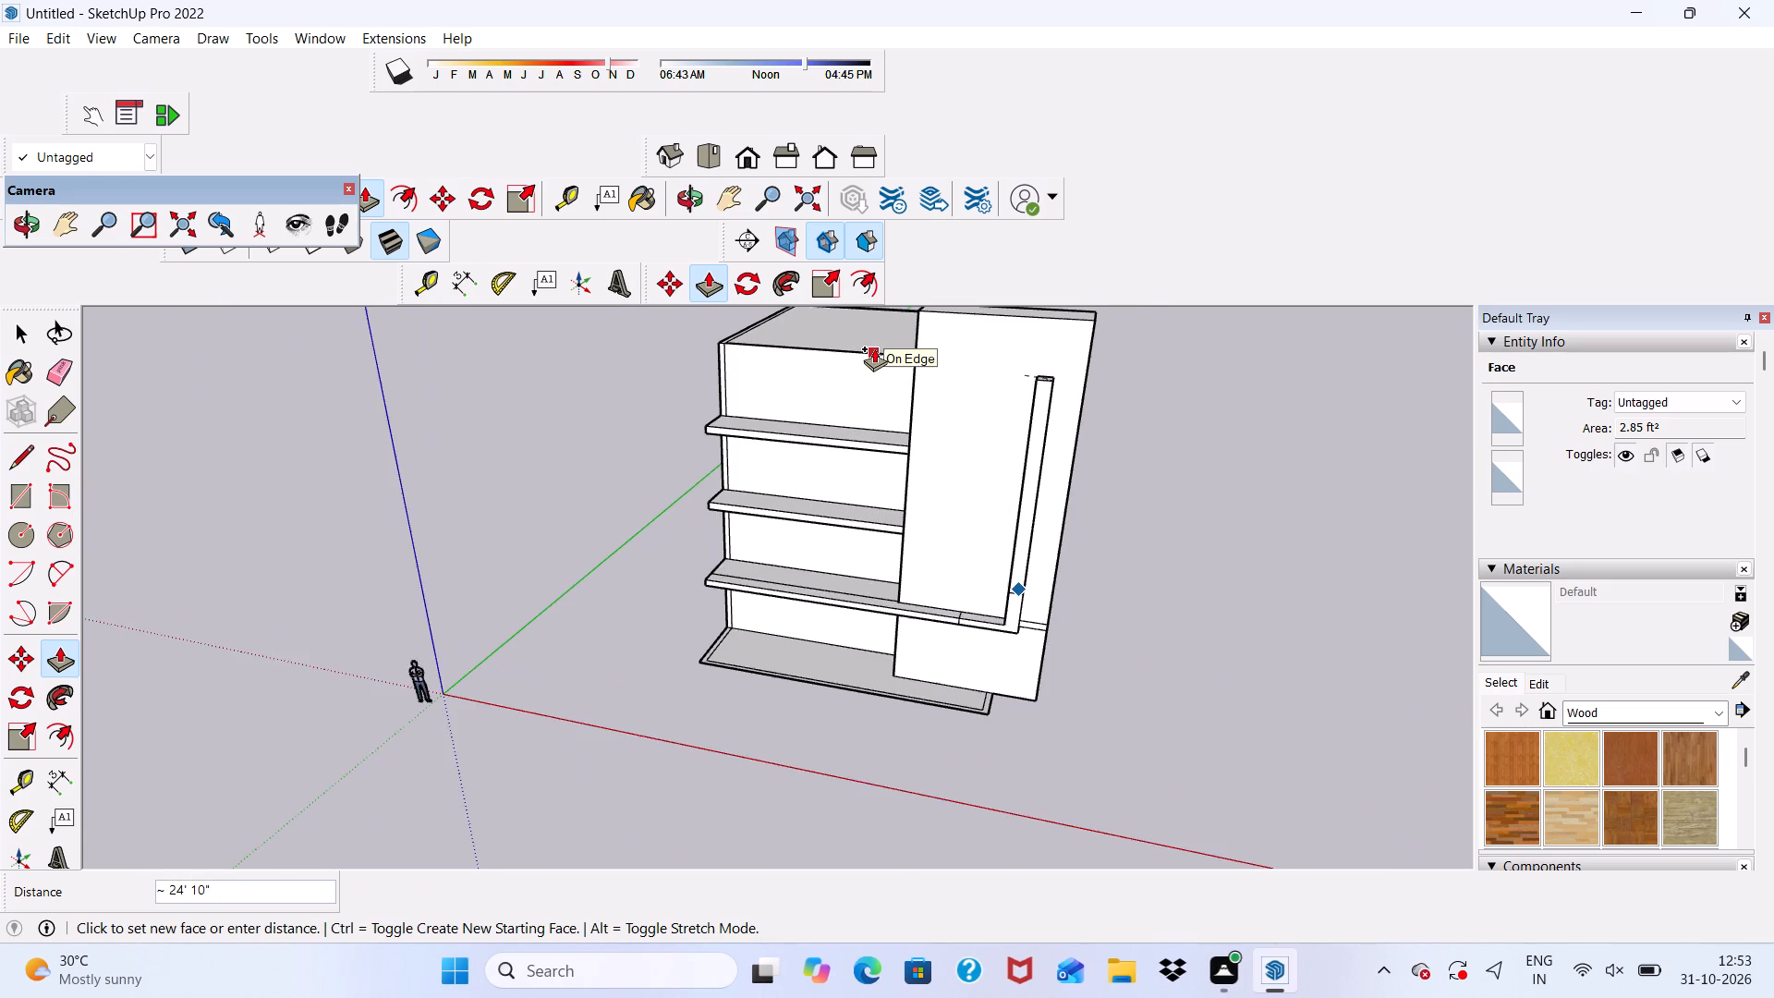
{"action": "scroll", "coordinate": [874, 348], "scroll_direction": "up", "scroll_amount": 2}
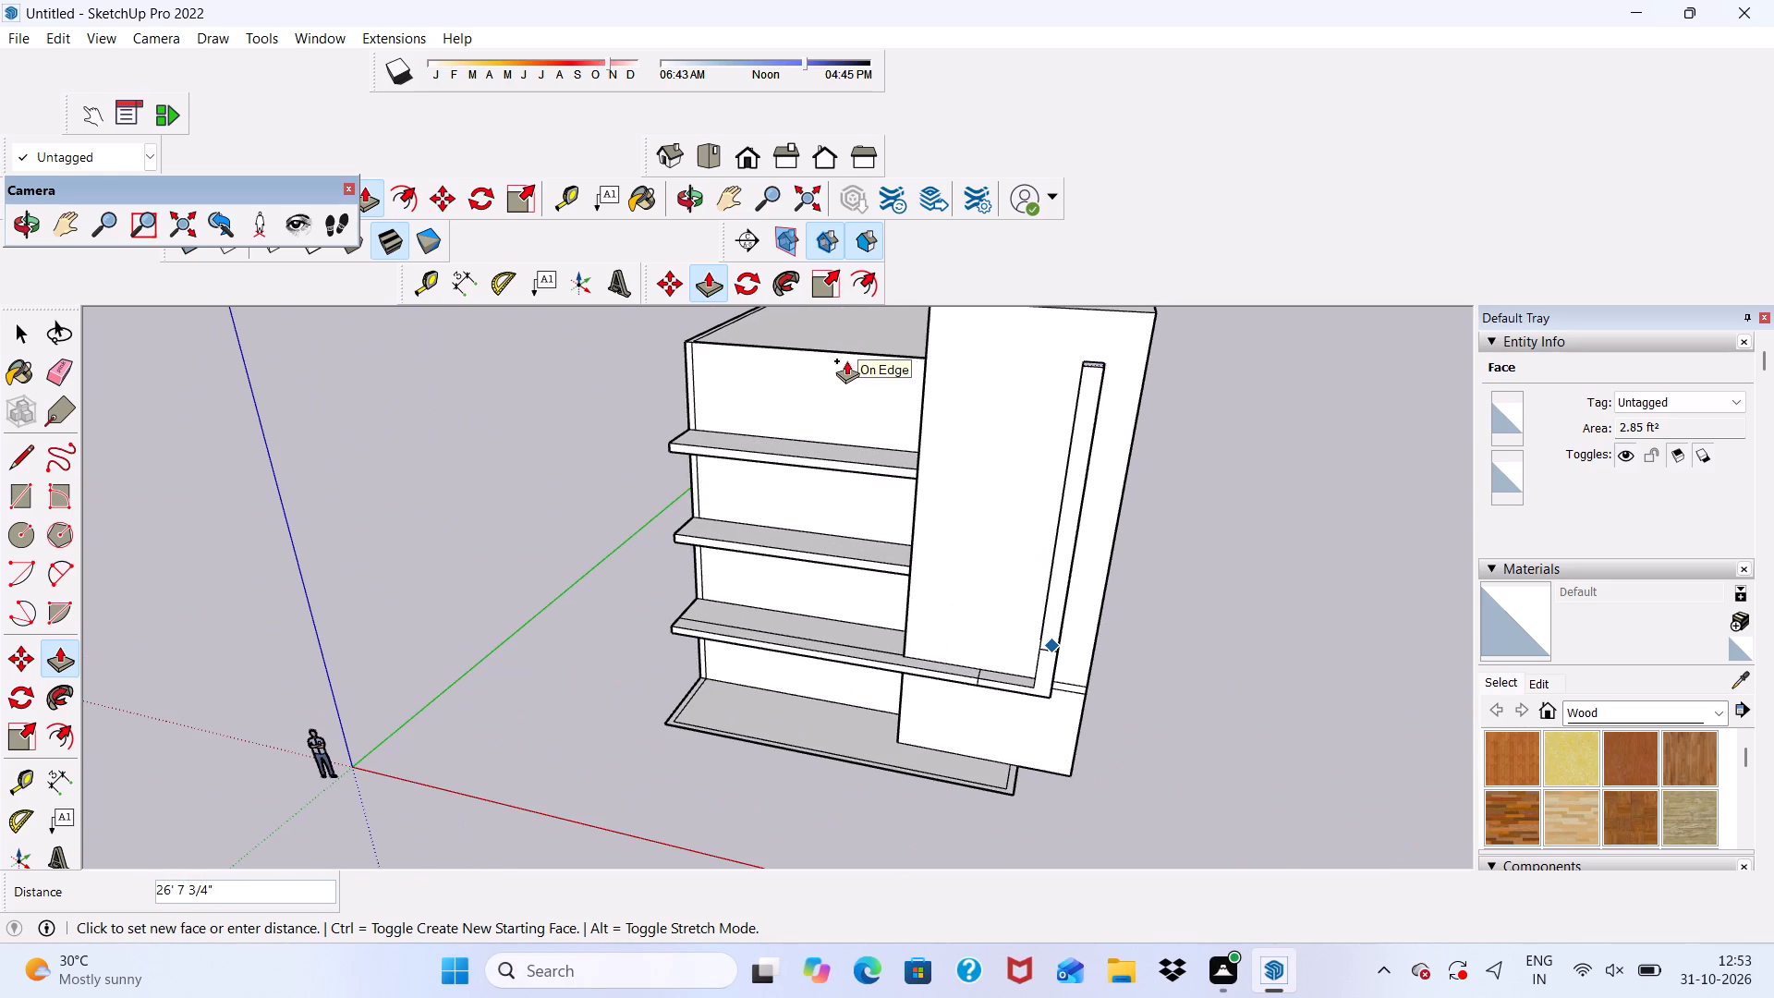
{"action": "left_click", "coordinate": [846, 360]}
{"action": "scroll", "coordinate": [832, 366], "scroll_direction": "down", "scroll_amount": 5}
{"action": "middle_click_drag", "start_coordinate": [844, 408], "coordinate": [1191, 345]}
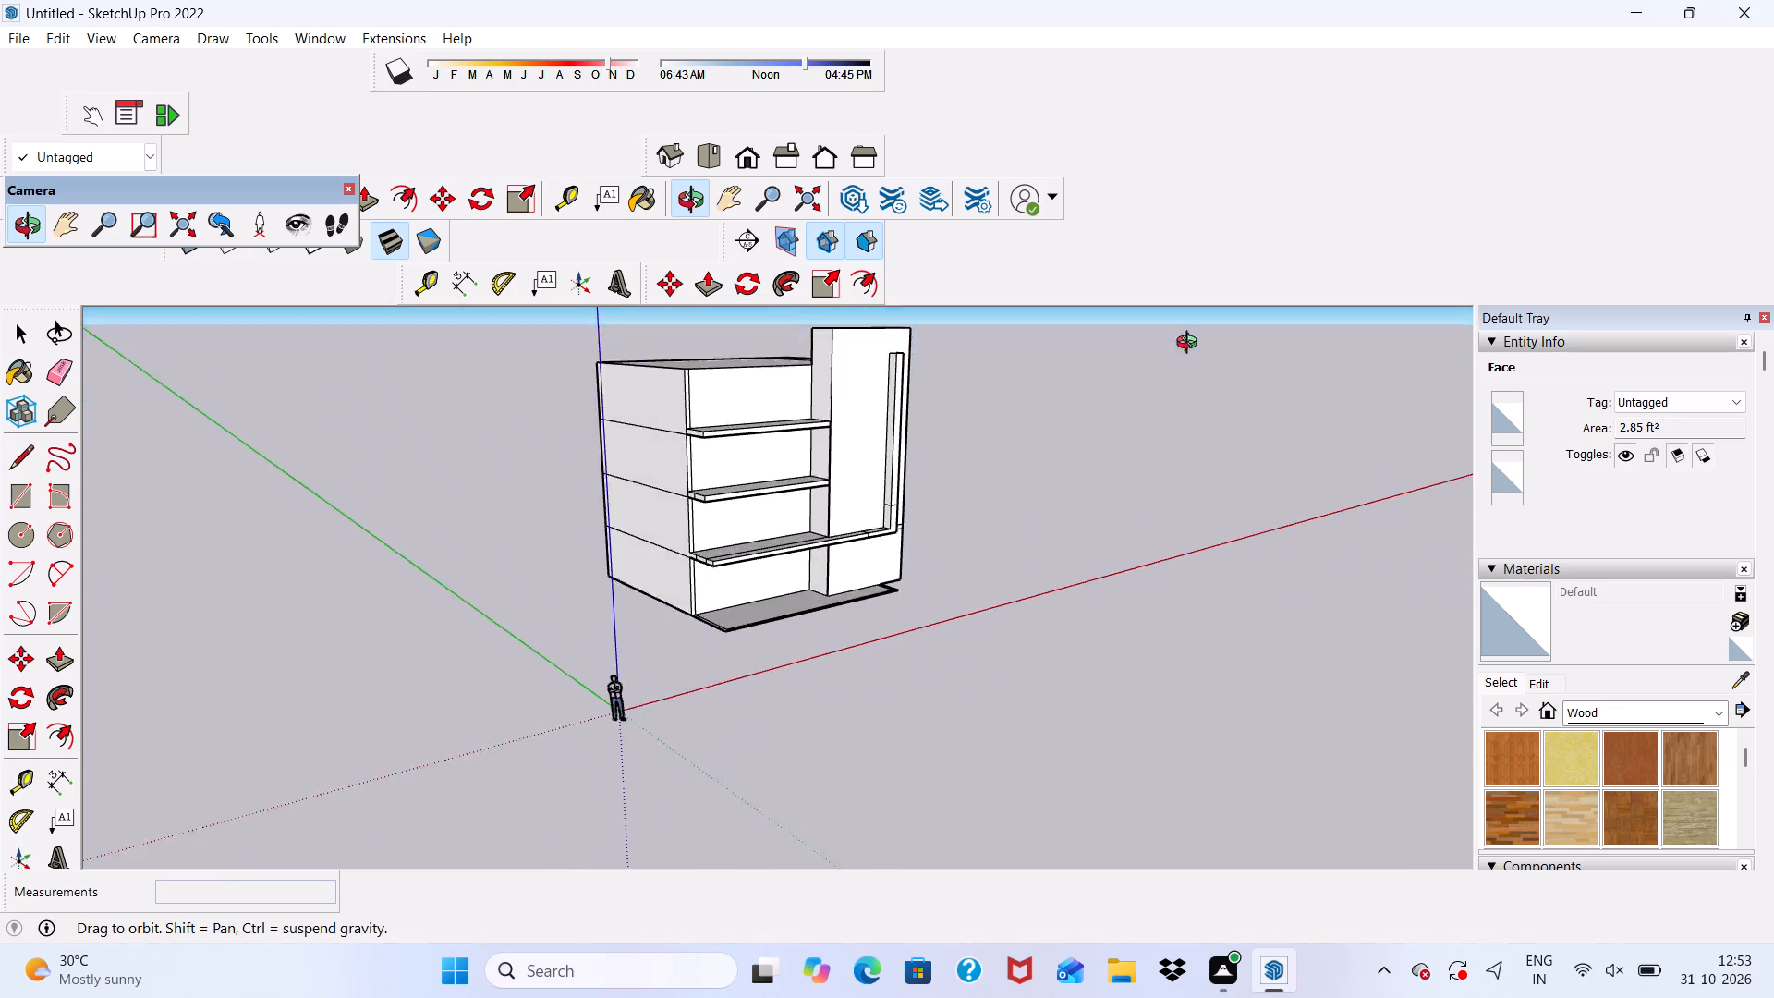
{"action": "middle_click_drag", "start_coordinate": [1191, 345], "coordinate": [953, 452]}
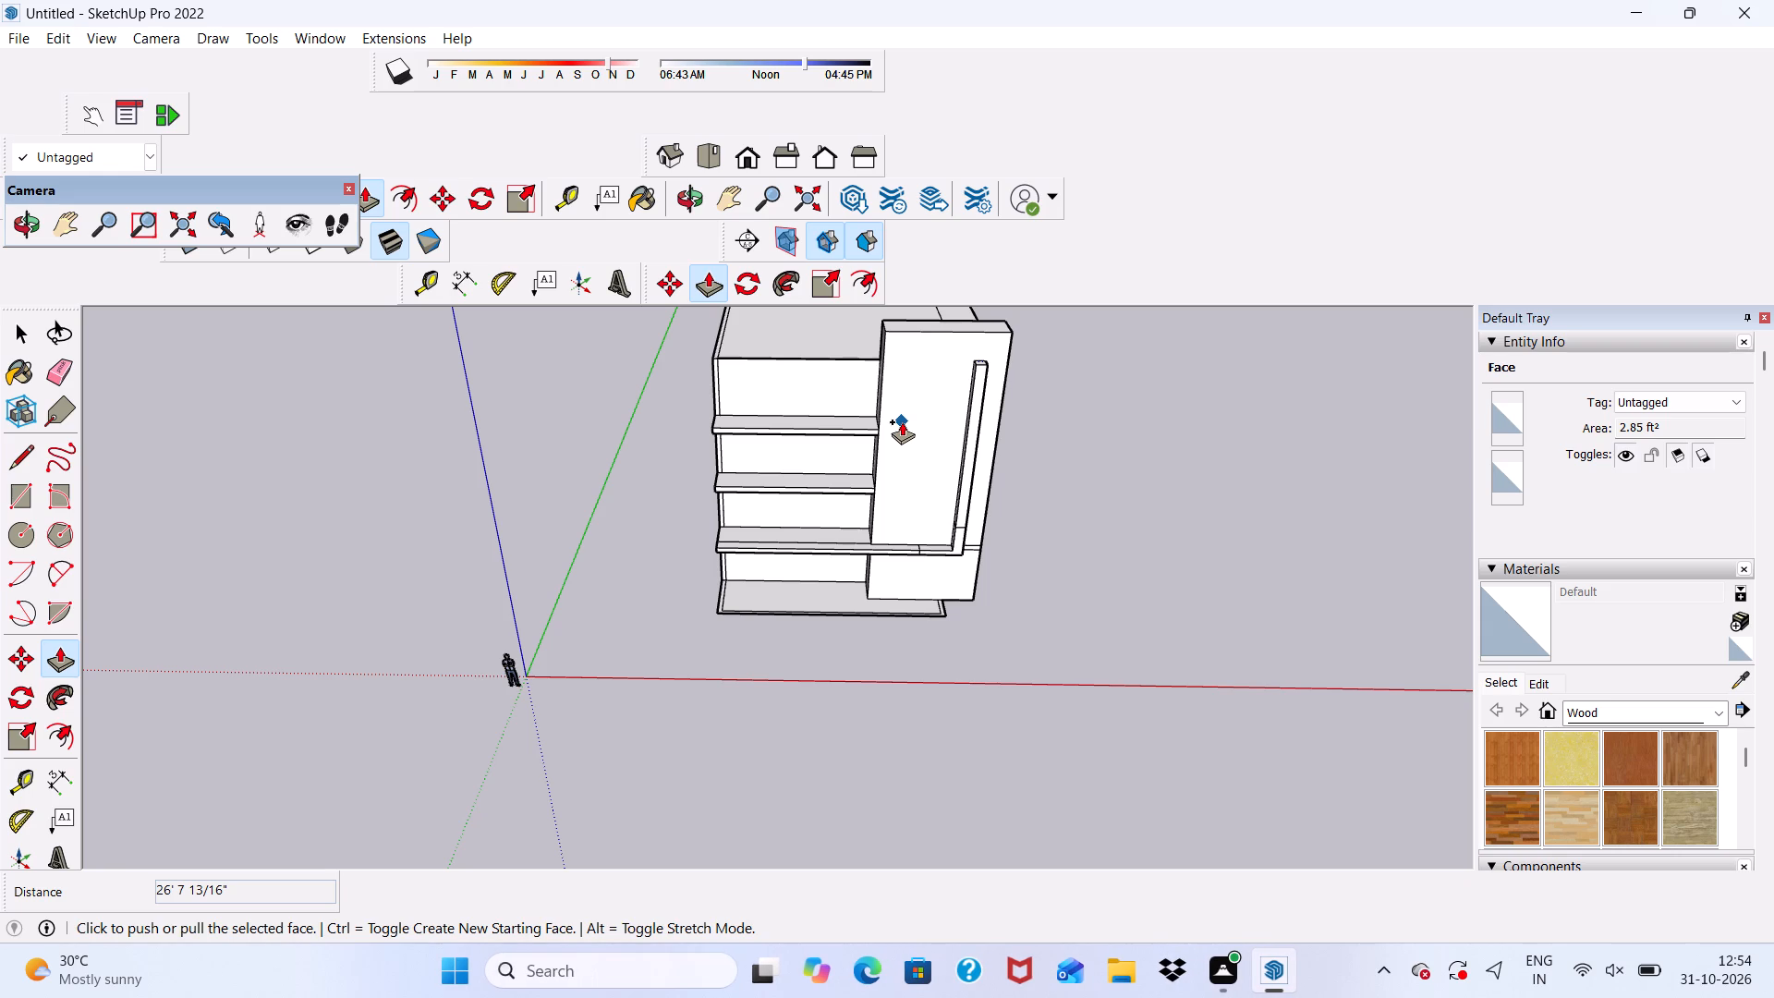
{"action": "key", "text": "space"}
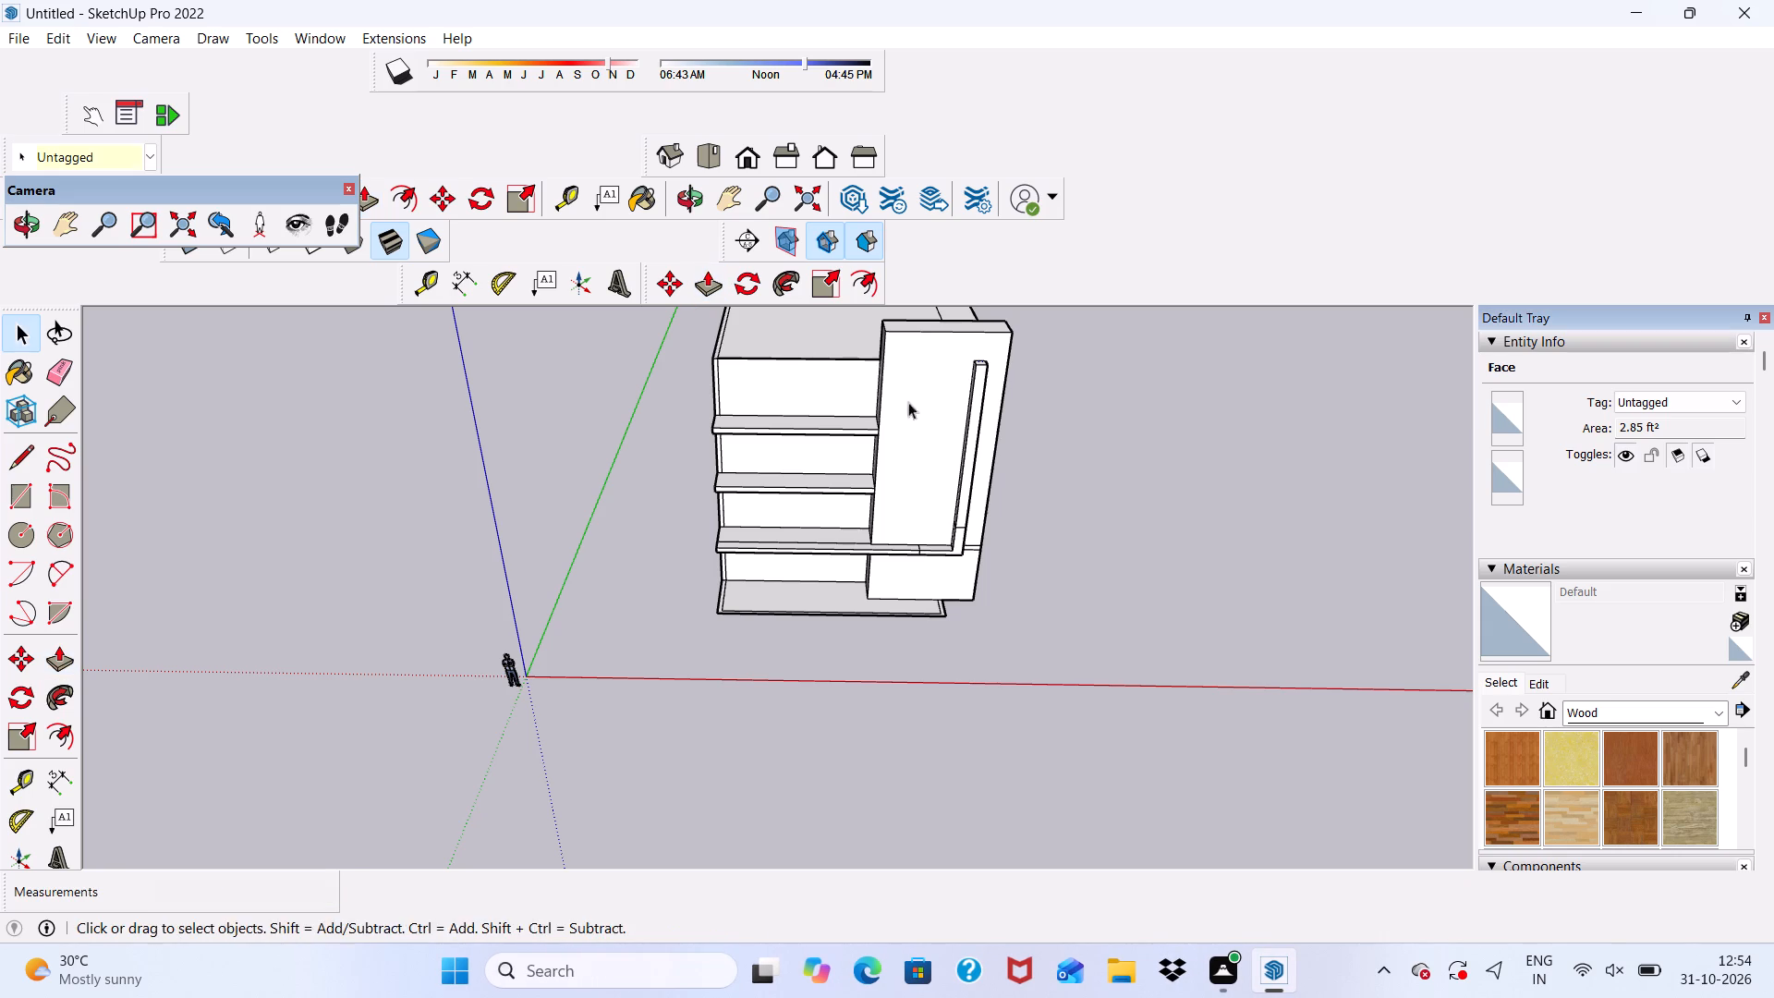
Erase the leftover seam lines across the ledge's front face and underside, along the stretch crossing the projecting panel.
{"action": "scroll", "coordinate": [844, 90], "scroll_direction": "down", "scroll_amount": 7}
{"action": "middle_click_drag", "start_coordinate": [877, 438], "coordinate": [801, 351]}
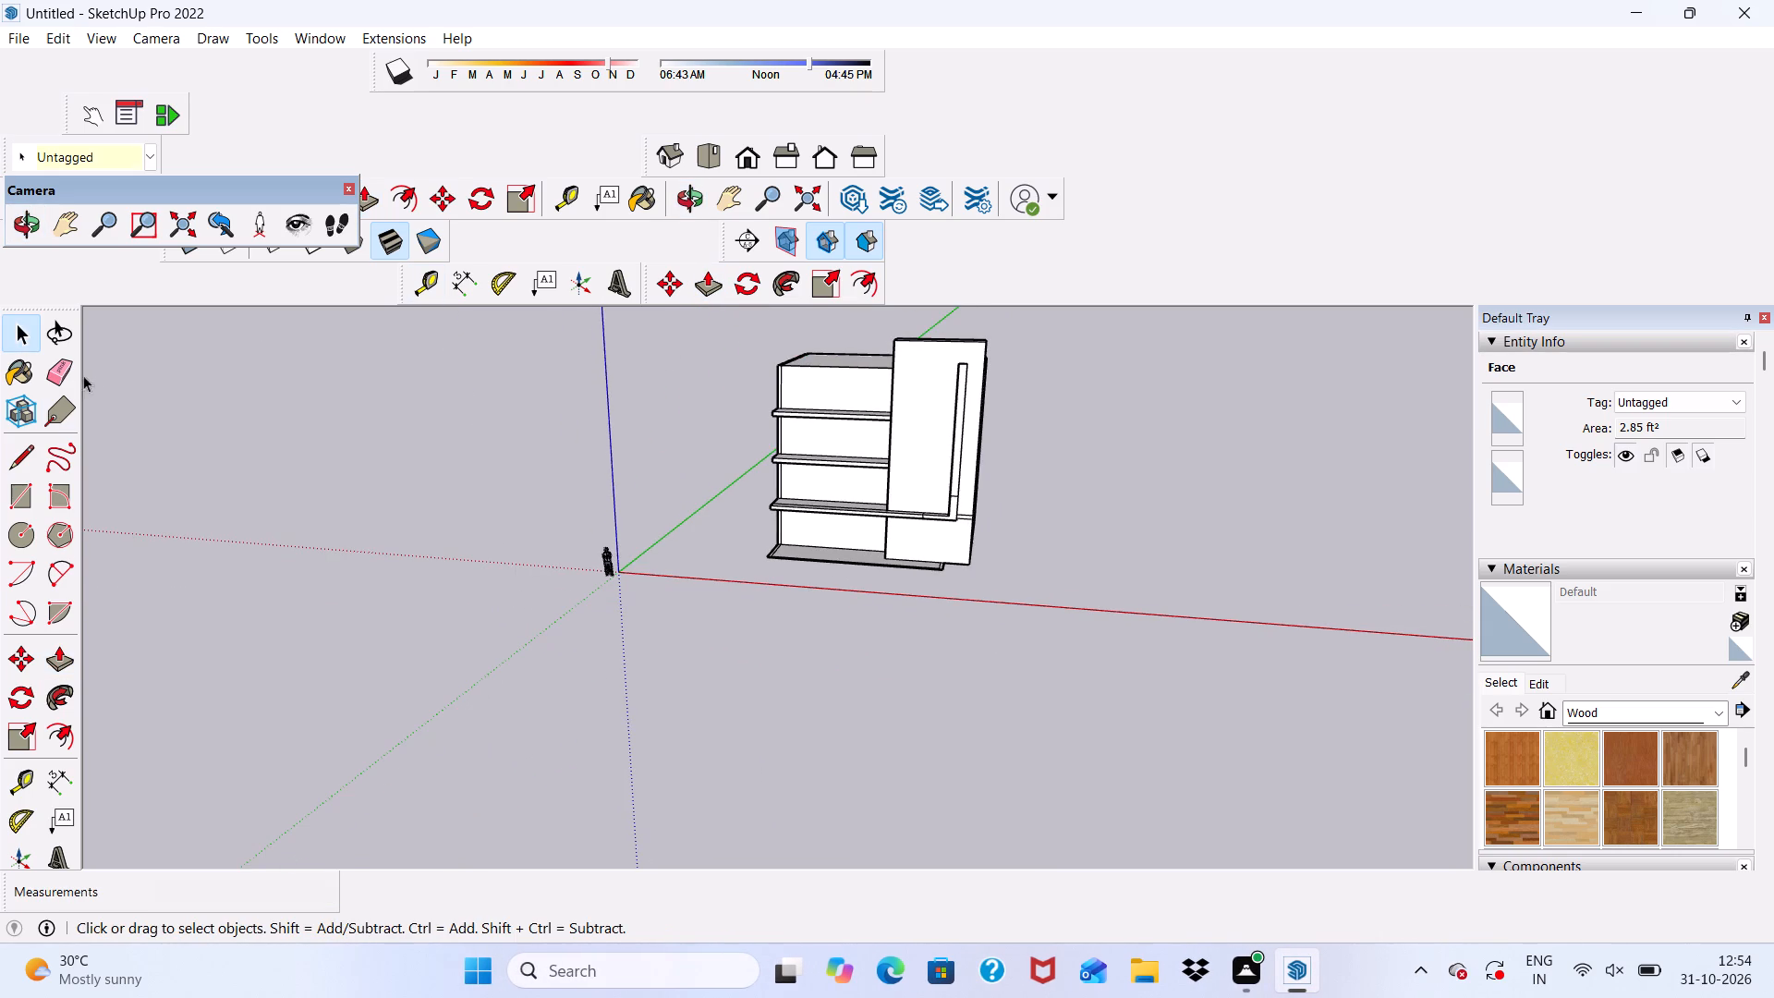
{"action": "scroll", "coordinate": [58, 364], "scroll_direction": "up", "scroll_amount": 4}
{"action": "left_click", "coordinate": [58, 360]}
{"action": "scroll", "coordinate": [654, 509], "scroll_direction": "up", "scroll_amount": 9}
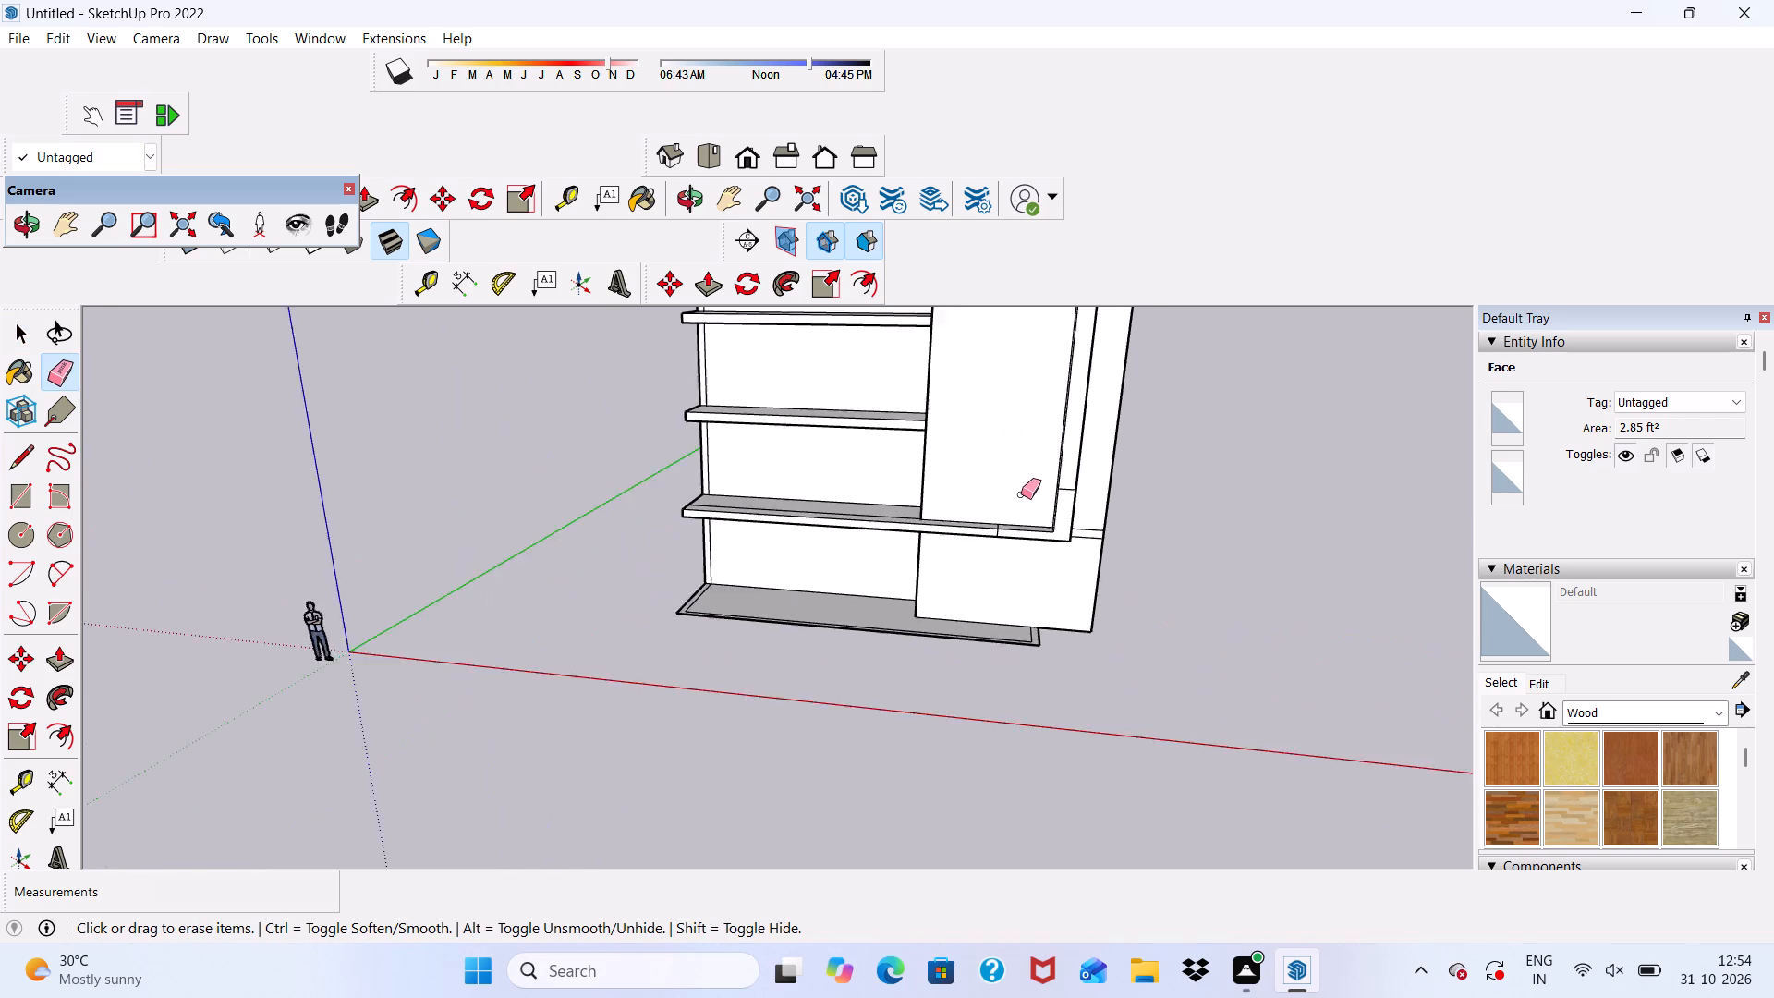
{"action": "scroll", "coordinate": [1021, 494], "scroll_direction": "up", "scroll_amount": 6}
{"action": "middle_click_drag", "start_coordinate": [1002, 498], "coordinate": [996, 398]}
{"action": "scroll", "coordinate": [1001, 472], "scroll_direction": "up", "scroll_amount": 3}
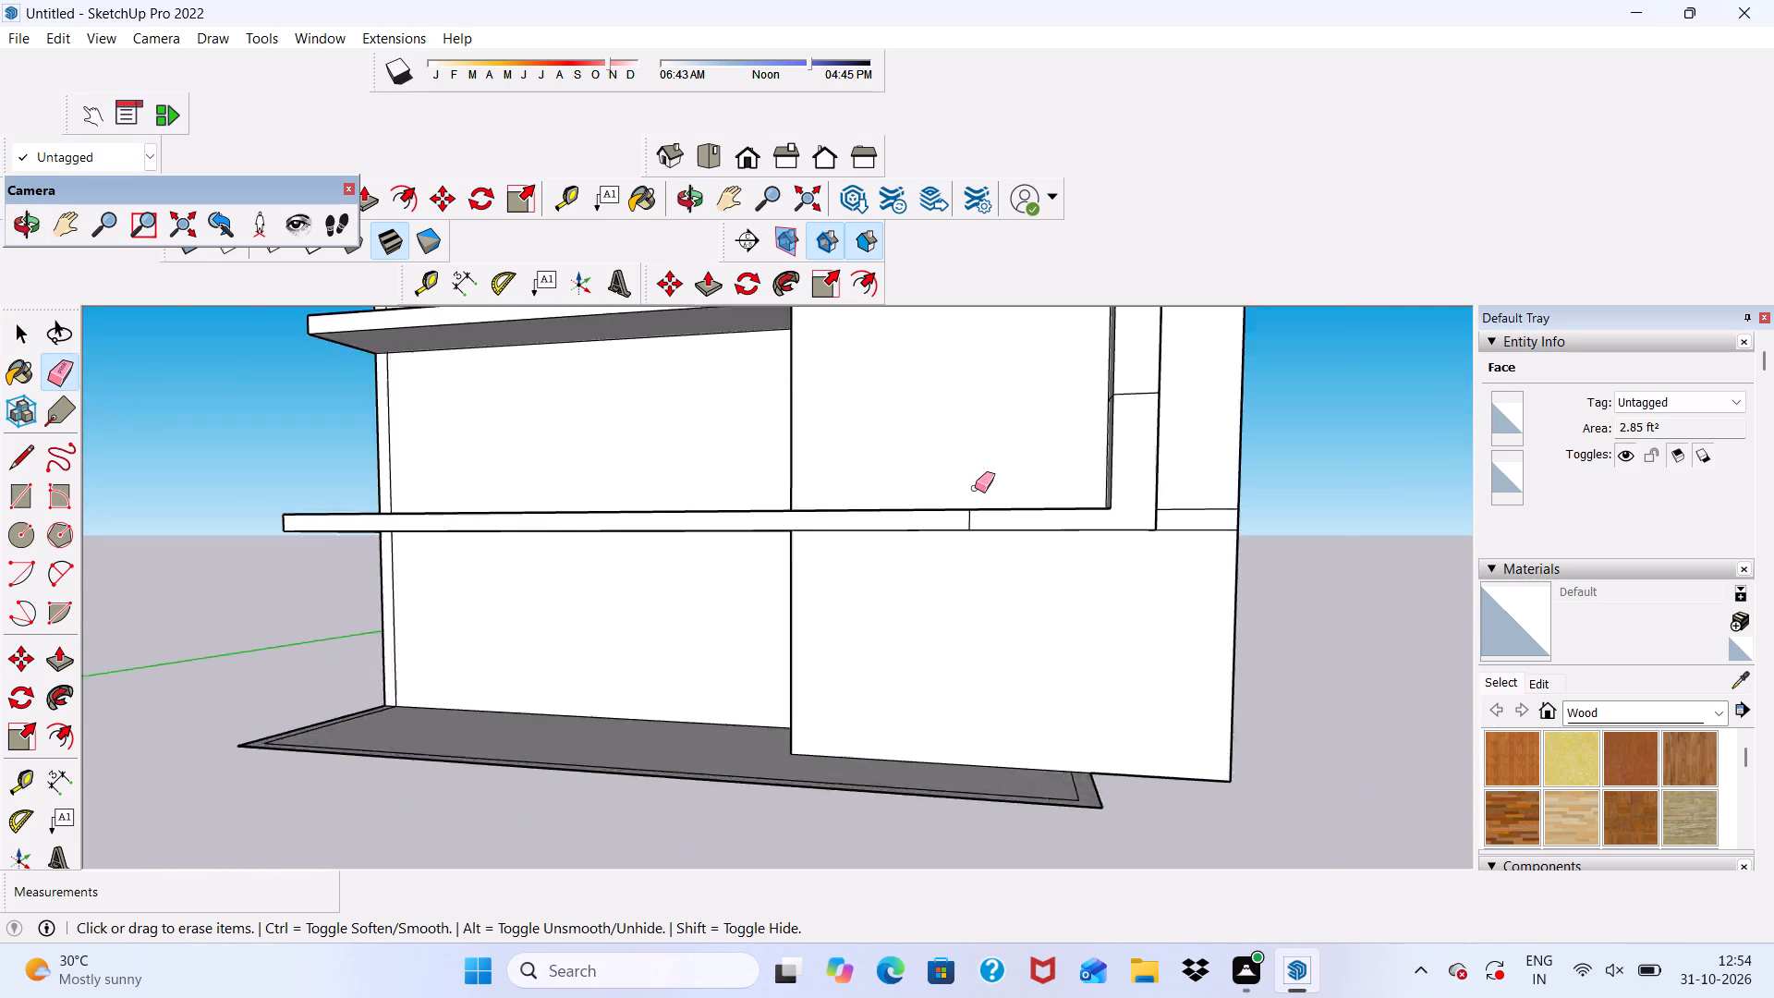
{"action": "scroll", "coordinate": [975, 488], "scroll_direction": "up", "scroll_amount": 7}
{"action": "left_click_drag", "start_coordinate": [966, 529], "coordinate": [933, 529]}
{"action": "scroll", "coordinate": [919, 526], "scroll_direction": "down", "scroll_amount": 2}
{"action": "middle_click_drag", "start_coordinate": [918, 529], "coordinate": [996, 378]}
{"action": "scroll", "coordinate": [987, 607], "scroll_direction": "up", "scroll_amount": 4}
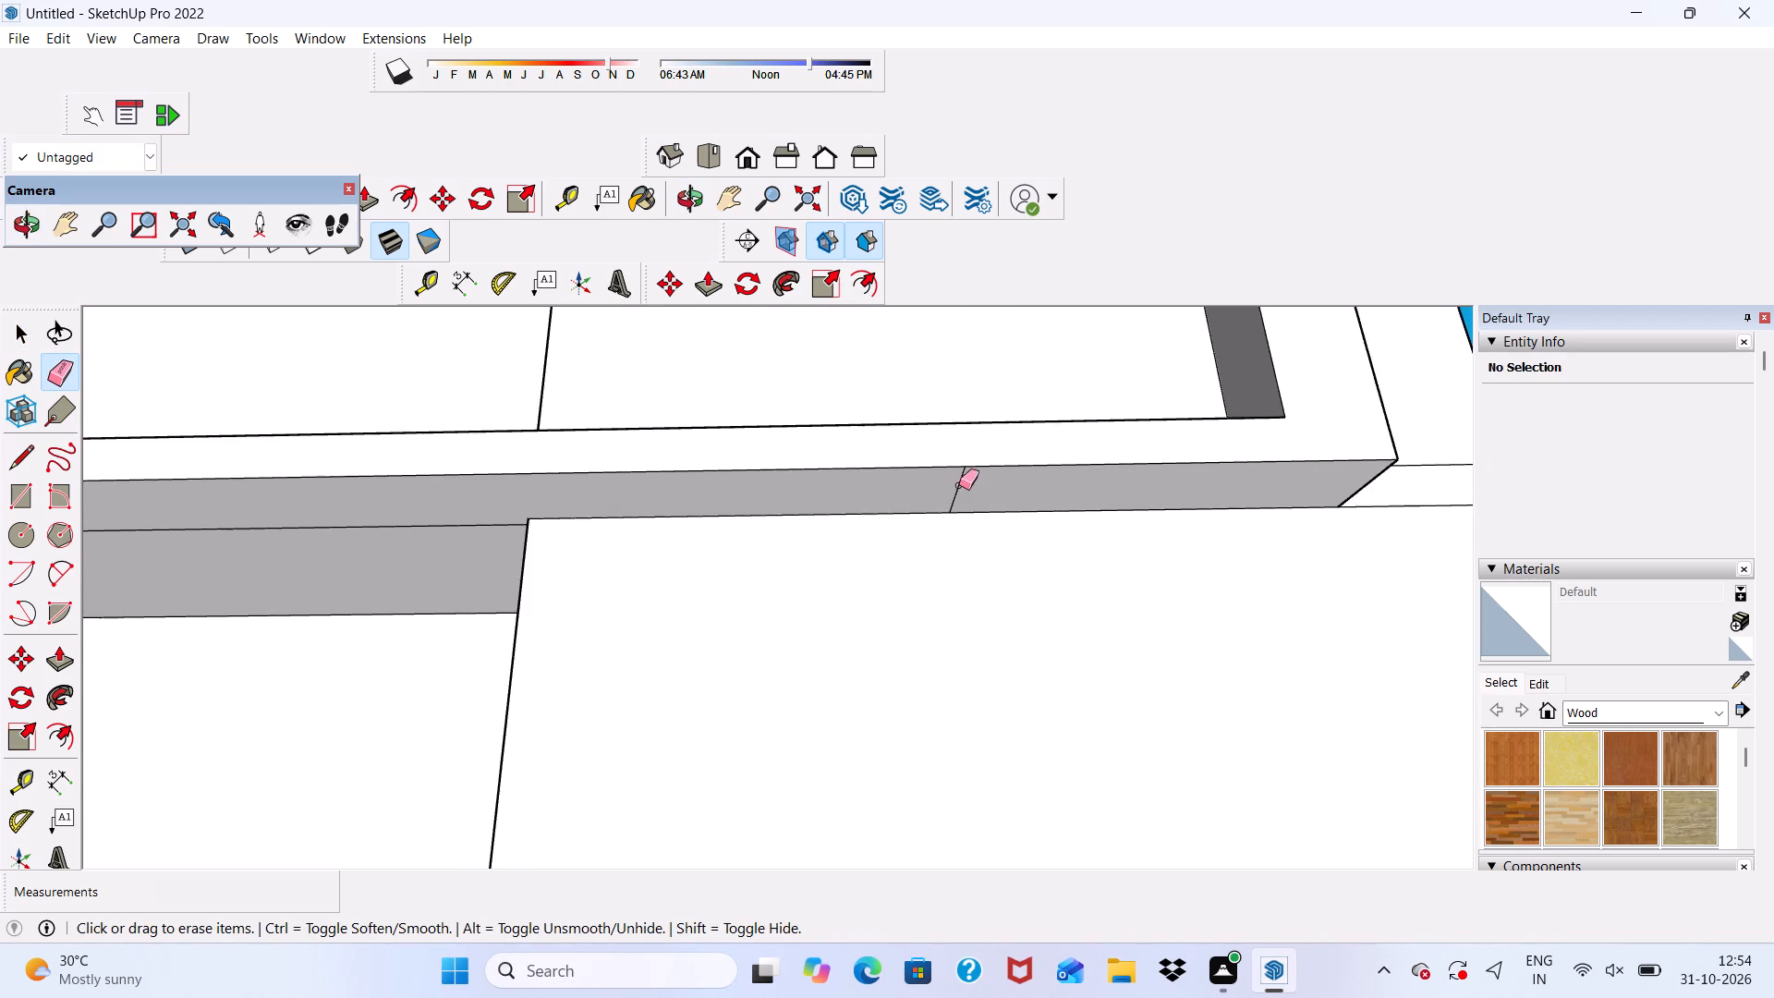
{"action": "left_click_drag", "start_coordinate": [958, 484], "coordinate": [944, 488]}
{"action": "scroll", "coordinate": [918, 495], "scroll_direction": "down", "scroll_amount": 11}
Erase the leftover seam lines across the upright's front, inner and outer side faces, above its junction with the ledge.
{"action": "scroll", "coordinate": [1075, 402], "scroll_direction": "up", "scroll_amount": 5}
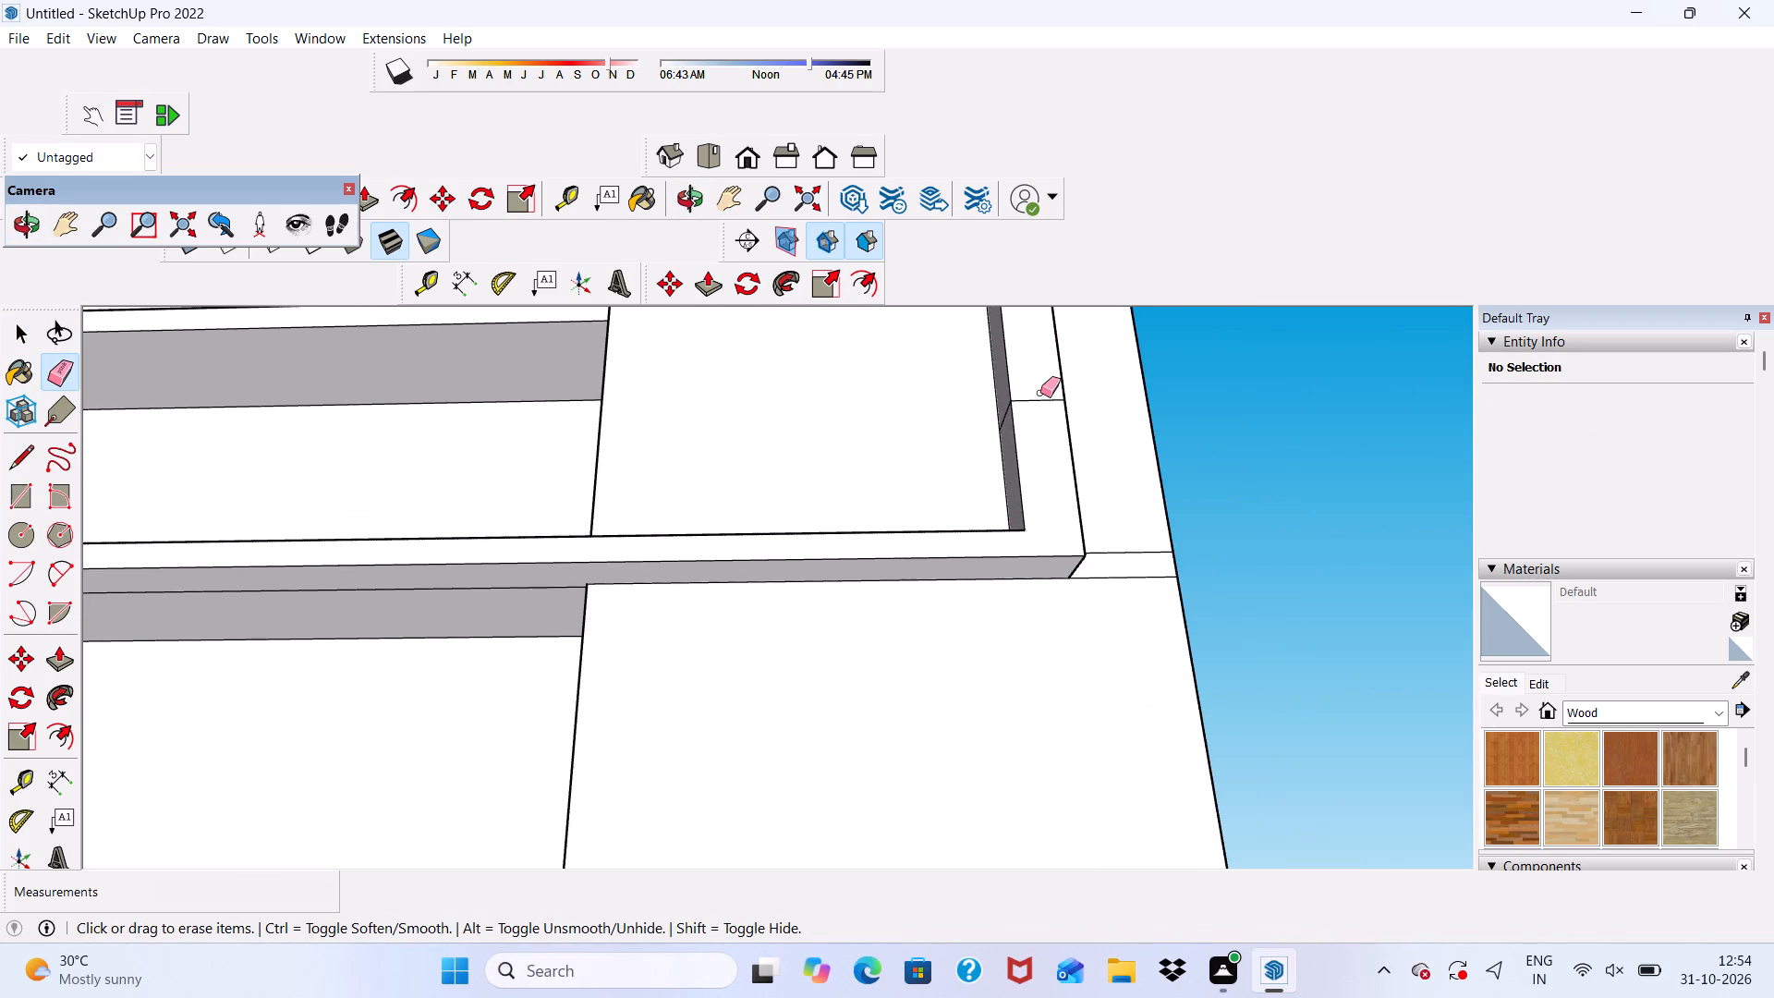
{"action": "left_click_drag", "start_coordinate": [1040, 393], "coordinate": [1033, 463]}
{"action": "scroll", "coordinate": [1033, 444], "scroll_direction": "down", "scroll_amount": 1}
{"action": "middle_click_drag", "start_coordinate": [1033, 444], "coordinate": [1132, 529]}
{"action": "scroll", "coordinate": [1071, 481], "scroll_direction": "up", "scroll_amount": 4}
{"action": "left_click_drag", "start_coordinate": [1014, 442], "coordinate": [1009, 465]}
{"action": "scroll", "coordinate": [1038, 459], "scroll_direction": "down", "scroll_amount": 4}
{"action": "middle_click_drag", "start_coordinate": [1041, 466], "coordinate": [735, 471]}
{"action": "scroll", "coordinate": [917, 419], "scroll_direction": "up", "scroll_amount": 4}
{"action": "left_click_drag", "start_coordinate": [879, 388], "coordinate": [879, 405]}
{"action": "scroll", "coordinate": [879, 406], "scroll_direction": "down", "scroll_amount": 6}
Erase the leftover seam line across the ledge's top face in front of the projecting panel.
{"action": "middle_click_drag", "start_coordinate": [879, 443], "coordinate": [931, 617]}
{"action": "scroll", "coordinate": [753, 623], "scroll_direction": "up", "scroll_amount": 5}
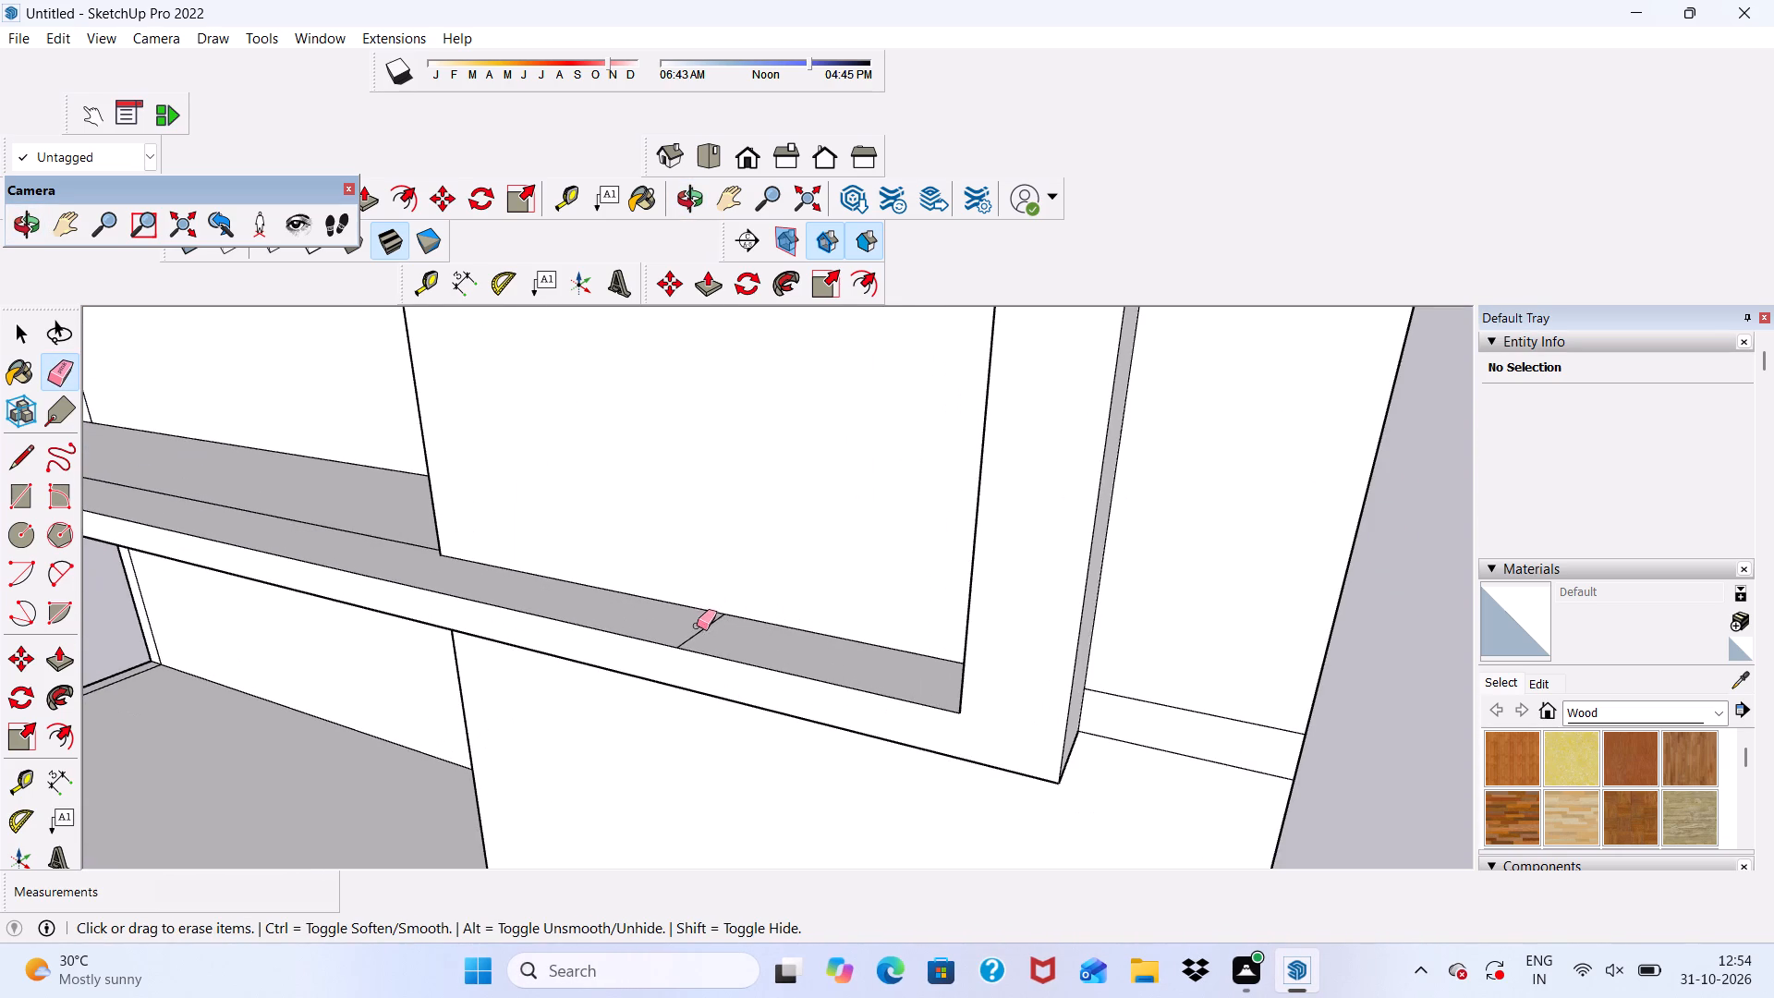
{"action": "left_click", "coordinate": [697, 627]}
{"action": "key", "text": "space"}
Push/Pull the ledge's long top strip upward 6 1/8" to thicken the horizontal band.
{"action": "scroll", "coordinate": [728, 620], "scroll_direction": "down", "scroll_amount": 3}
{"action": "scroll", "coordinate": [714, 623], "scroll_direction": "up", "scroll_amount": 5}
{"action": "left_click", "coordinate": [713, 629]}
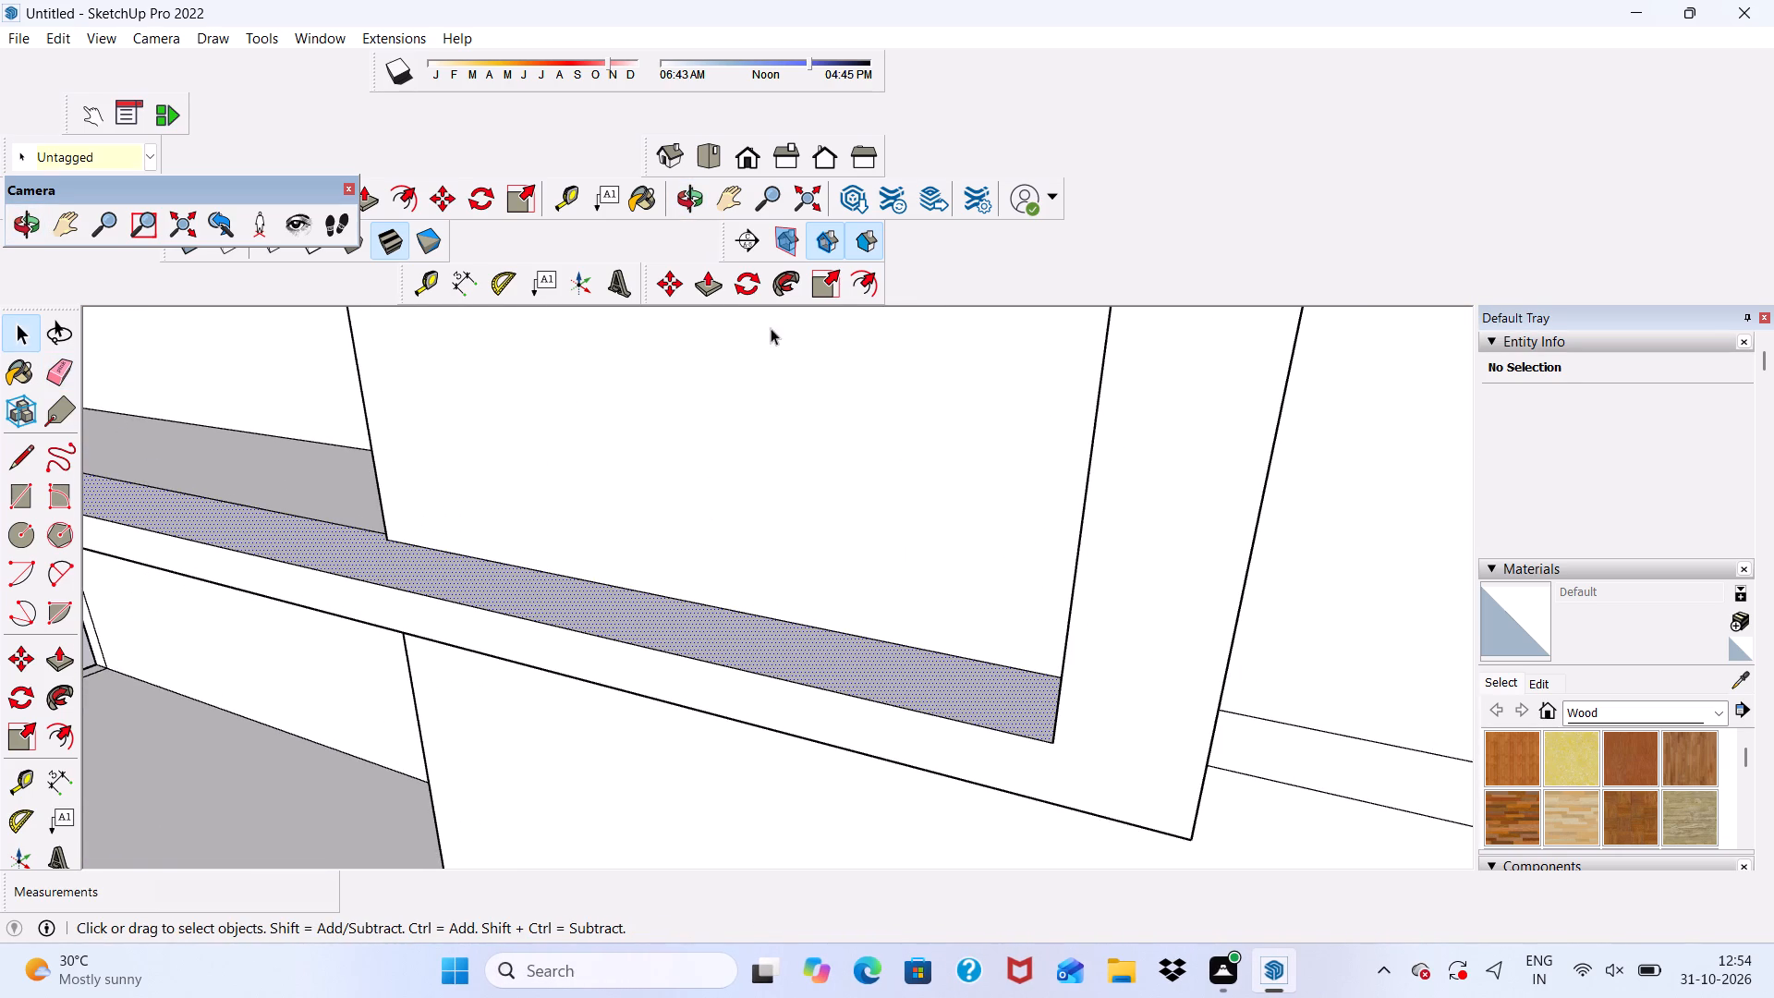
{"action": "left_click", "coordinate": [697, 277]}
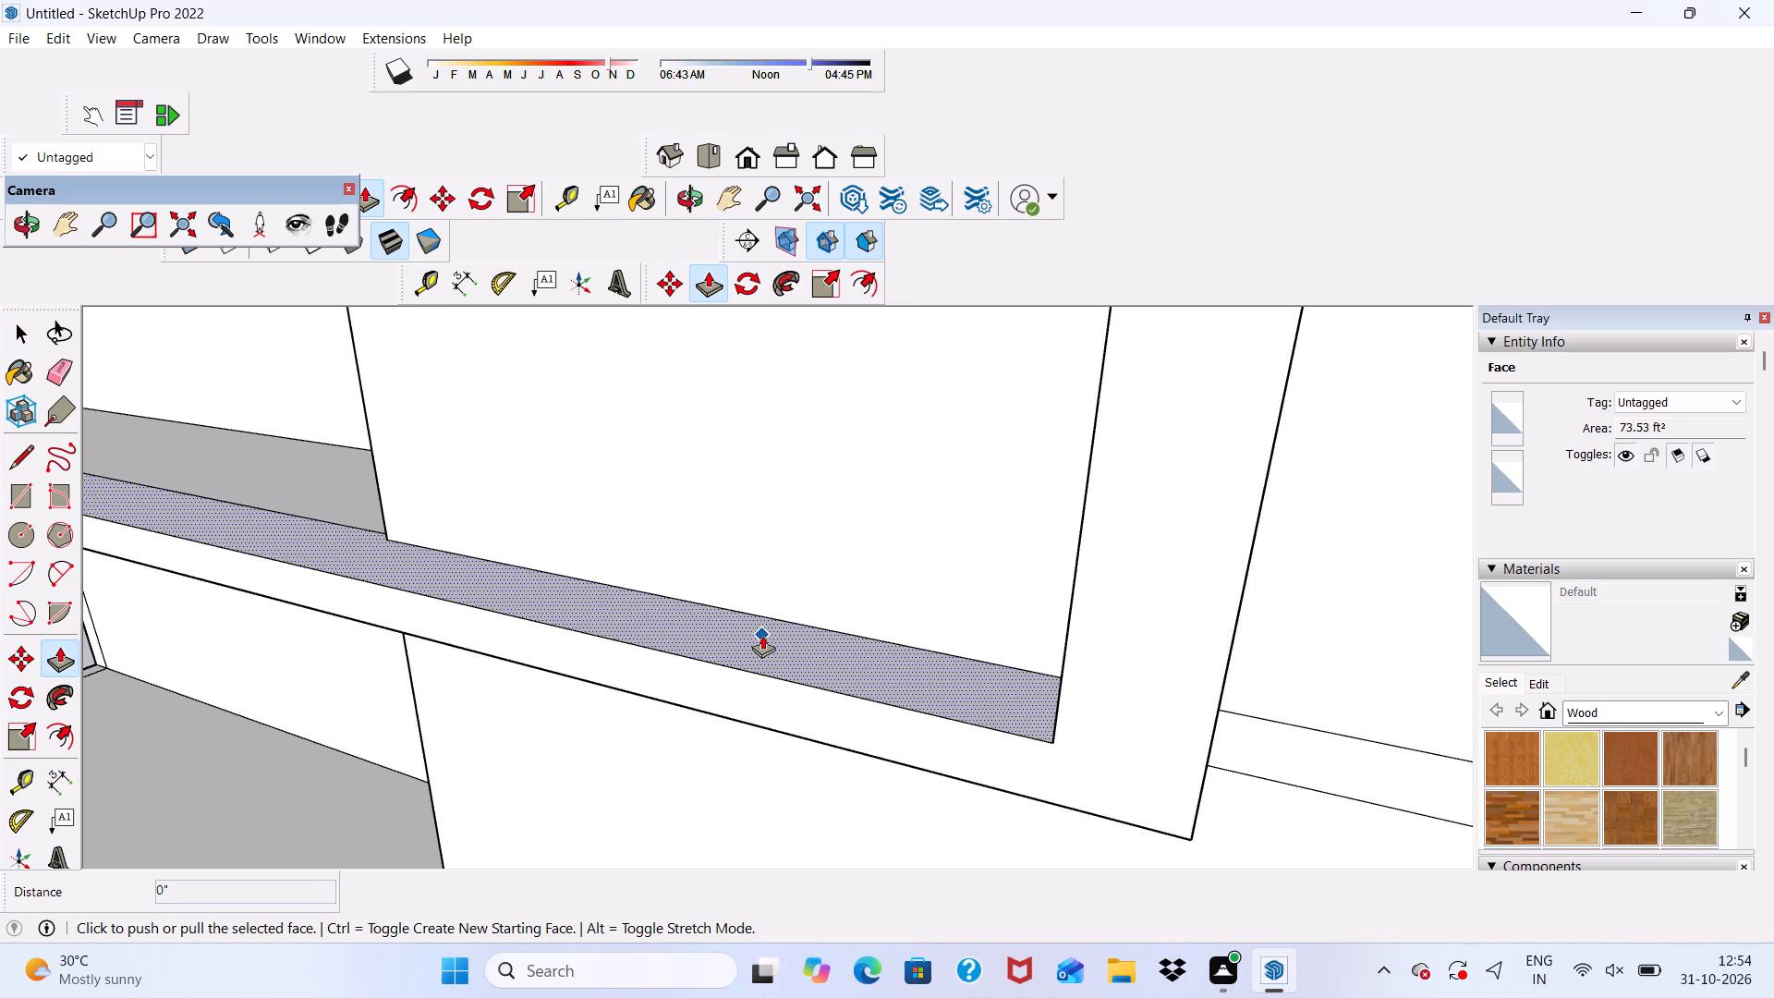
{"action": "left_click", "coordinate": [762, 635]}
{"action": "left_click", "coordinate": [781, 603]}
{"action": "scroll", "coordinate": [784, 589], "scroll_direction": "down", "scroll_amount": 10}
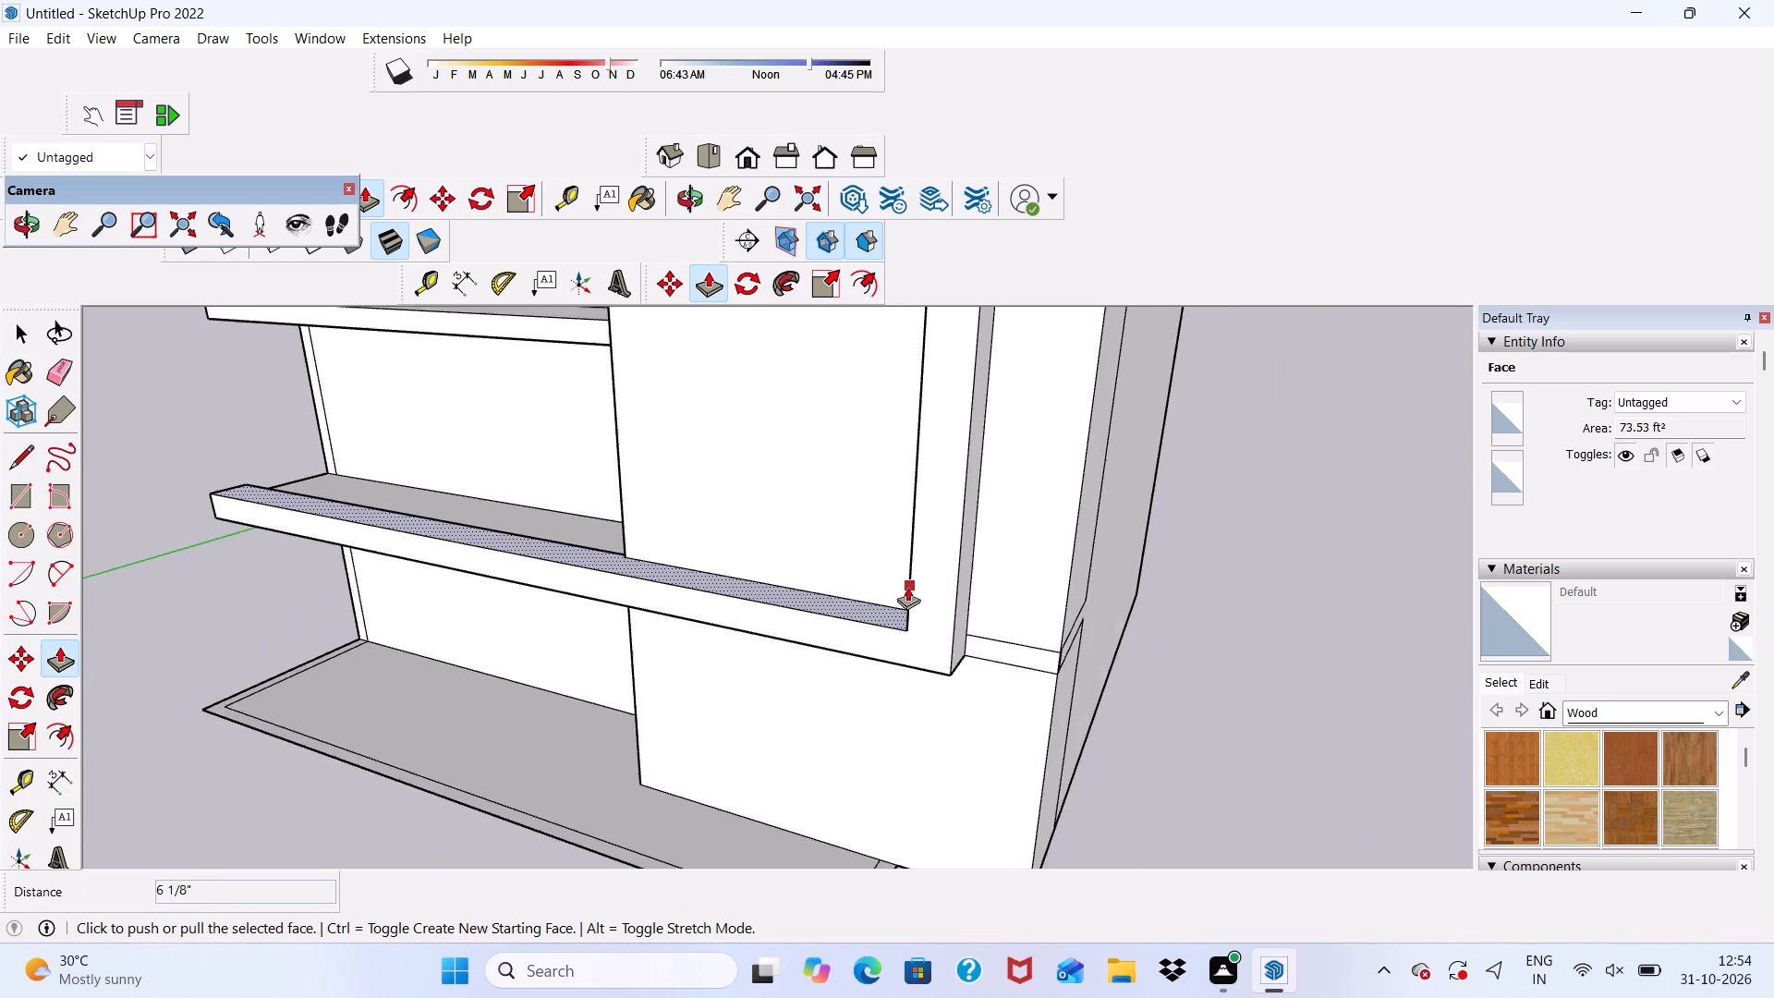
Examine the ledge, upright and projecting panel from below, the side and the front.
{"action": "middle_click_drag", "start_coordinate": [907, 587], "coordinate": [1016, 417]}
{"action": "scroll", "coordinate": [1020, 444], "scroll_direction": "down", "scroll_amount": 1}
{"action": "scroll", "coordinate": [940, 507], "scroll_direction": "up", "scroll_amount": 5}
{"action": "scroll", "coordinate": [819, 522], "scroll_direction": "down", "scroll_amount": 6}
{"action": "middle_click_drag", "start_coordinate": [825, 542], "coordinate": [673, 430]}
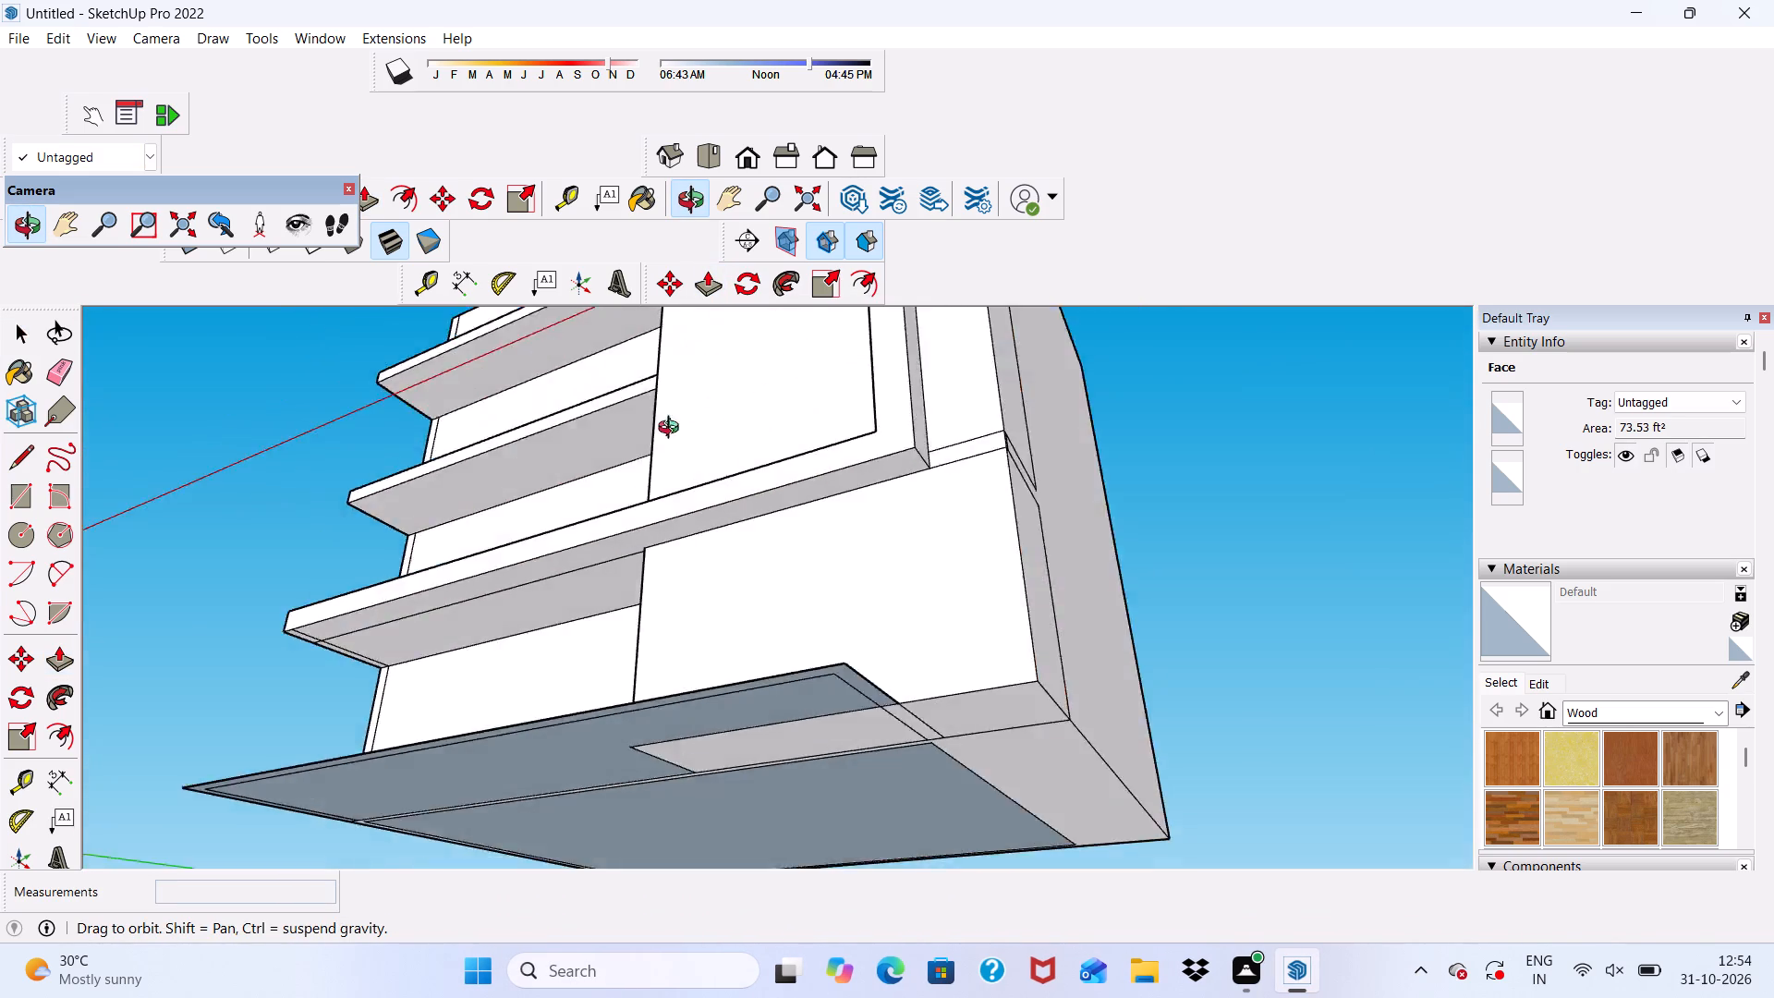
{"action": "middle_click_drag", "start_coordinate": [673, 430], "coordinate": [754, 664]}
{"action": "scroll", "coordinate": [796, 624], "scroll_direction": "down", "scroll_amount": 5}
{"action": "scroll", "coordinate": [731, 580], "scroll_direction": "down", "scroll_amount": 8}
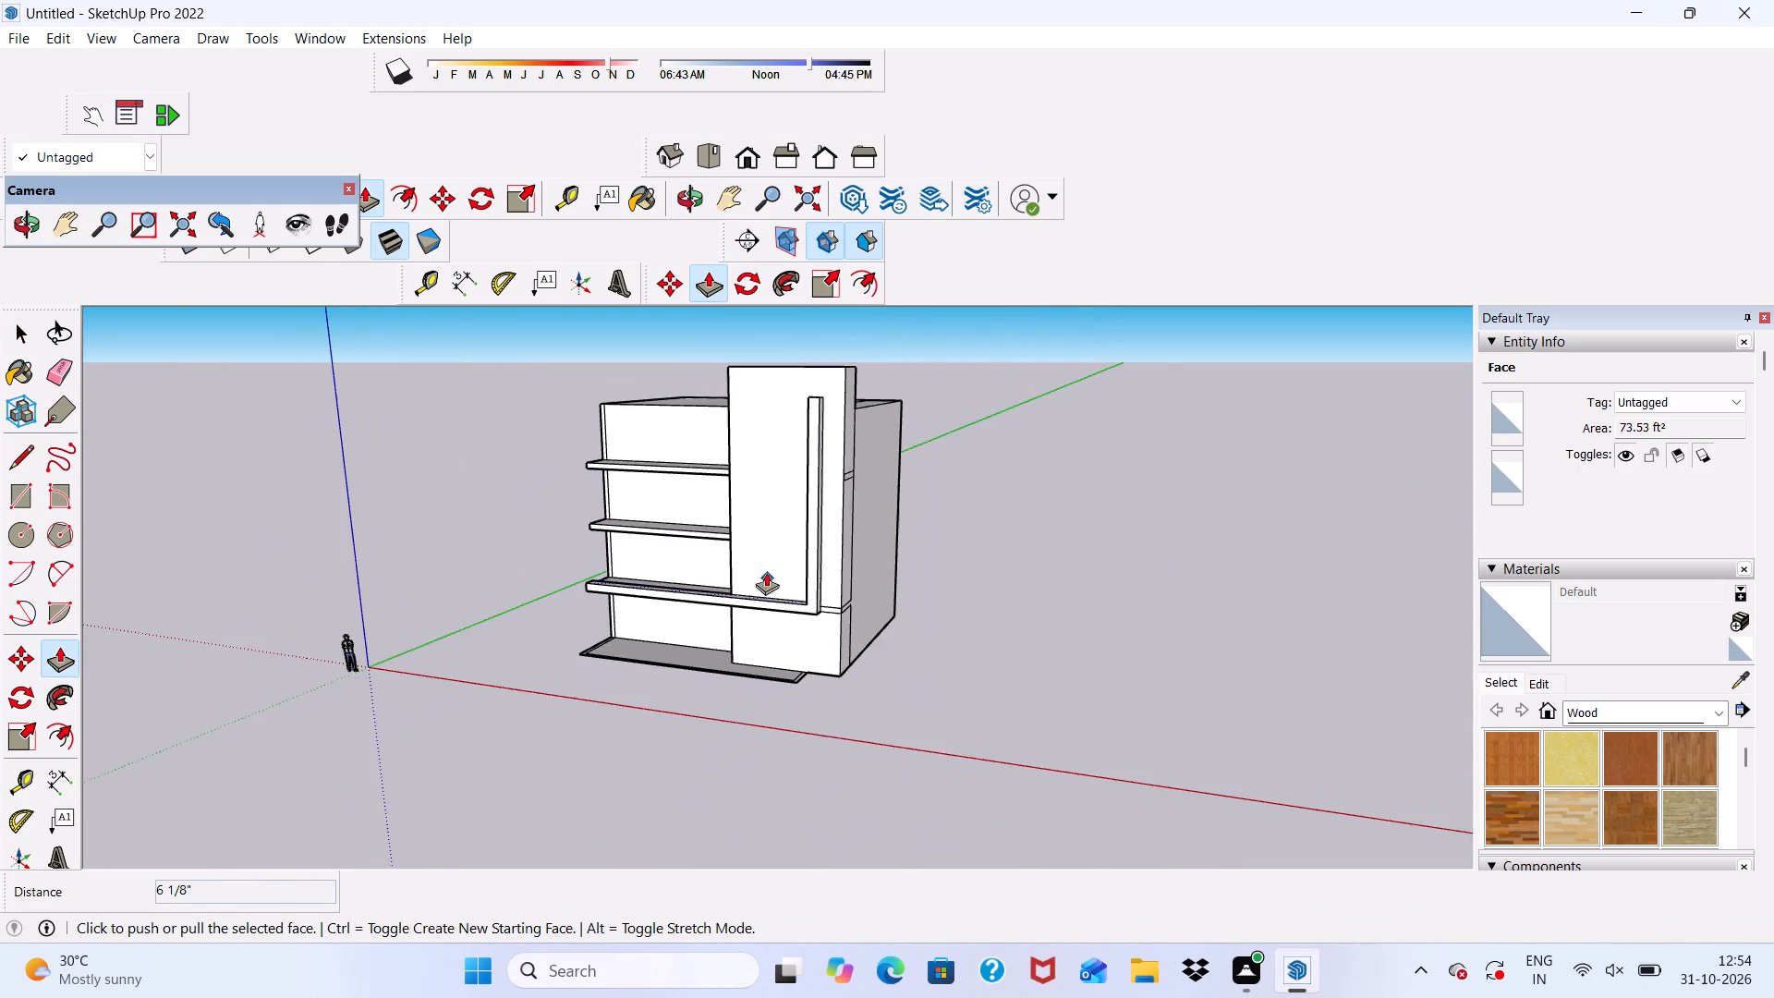
{"action": "middle_click_drag", "start_coordinate": [764, 566], "coordinate": [883, 515]}
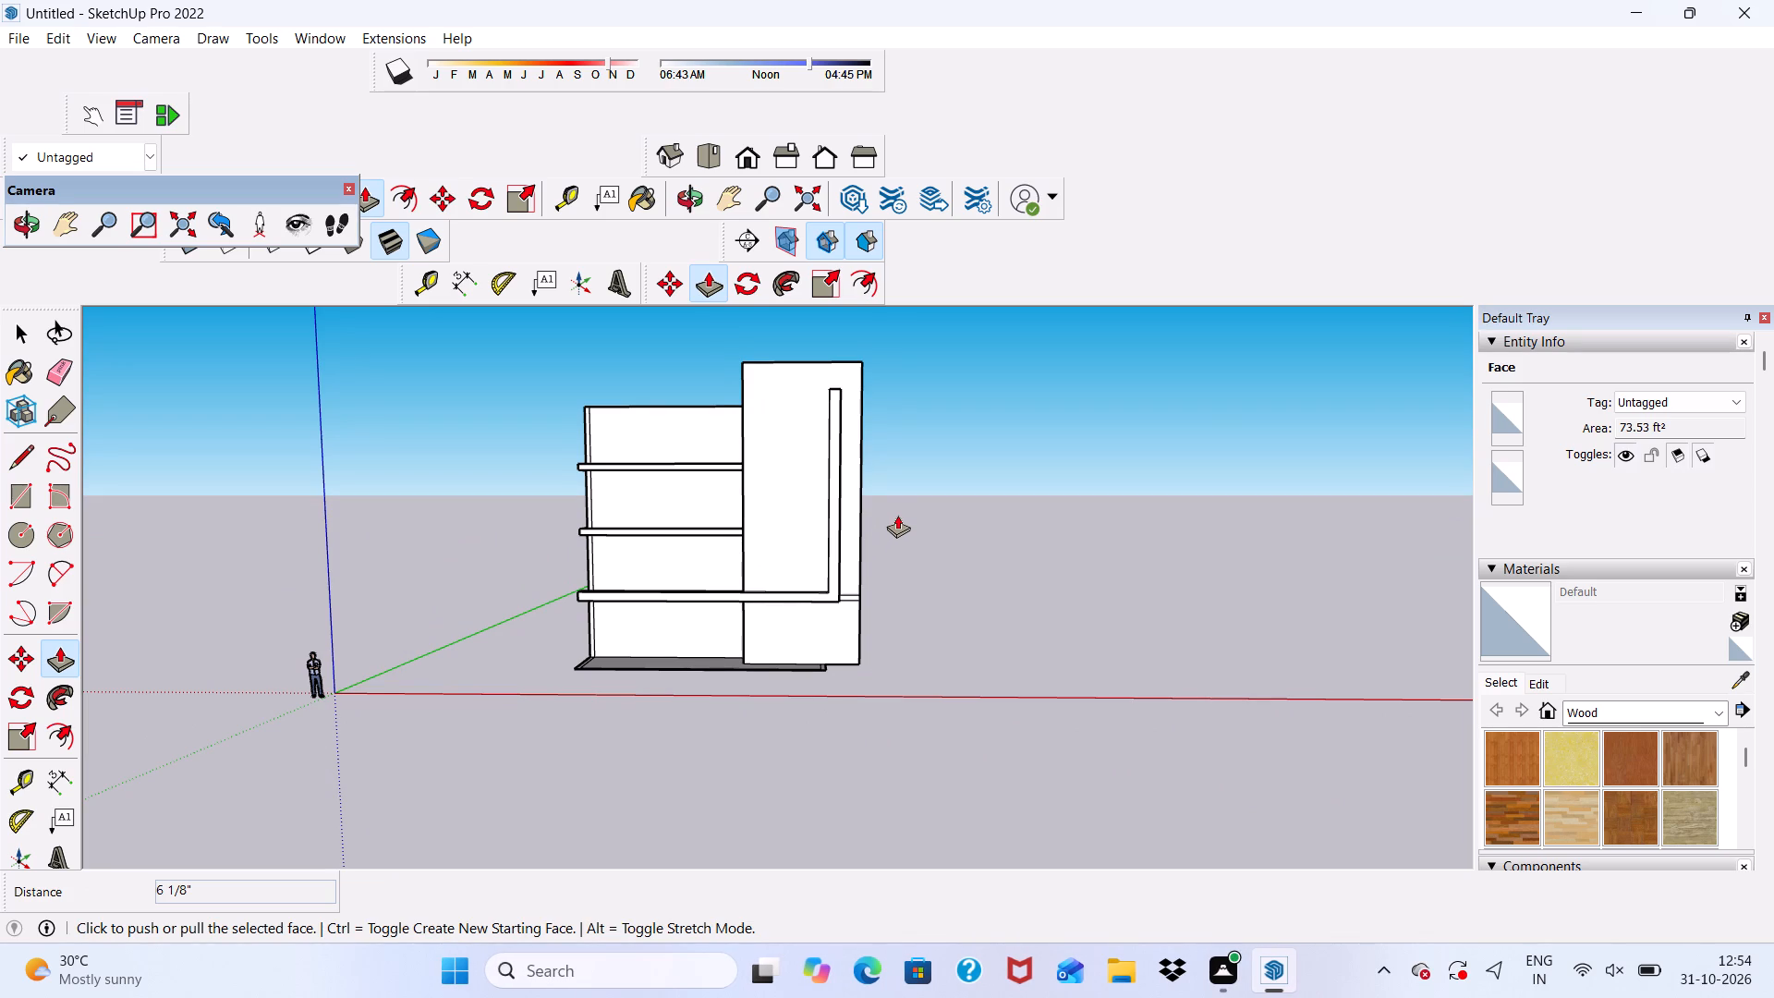
{"action": "scroll", "coordinate": [897, 515], "scroll_direction": "down", "scroll_amount": 1}
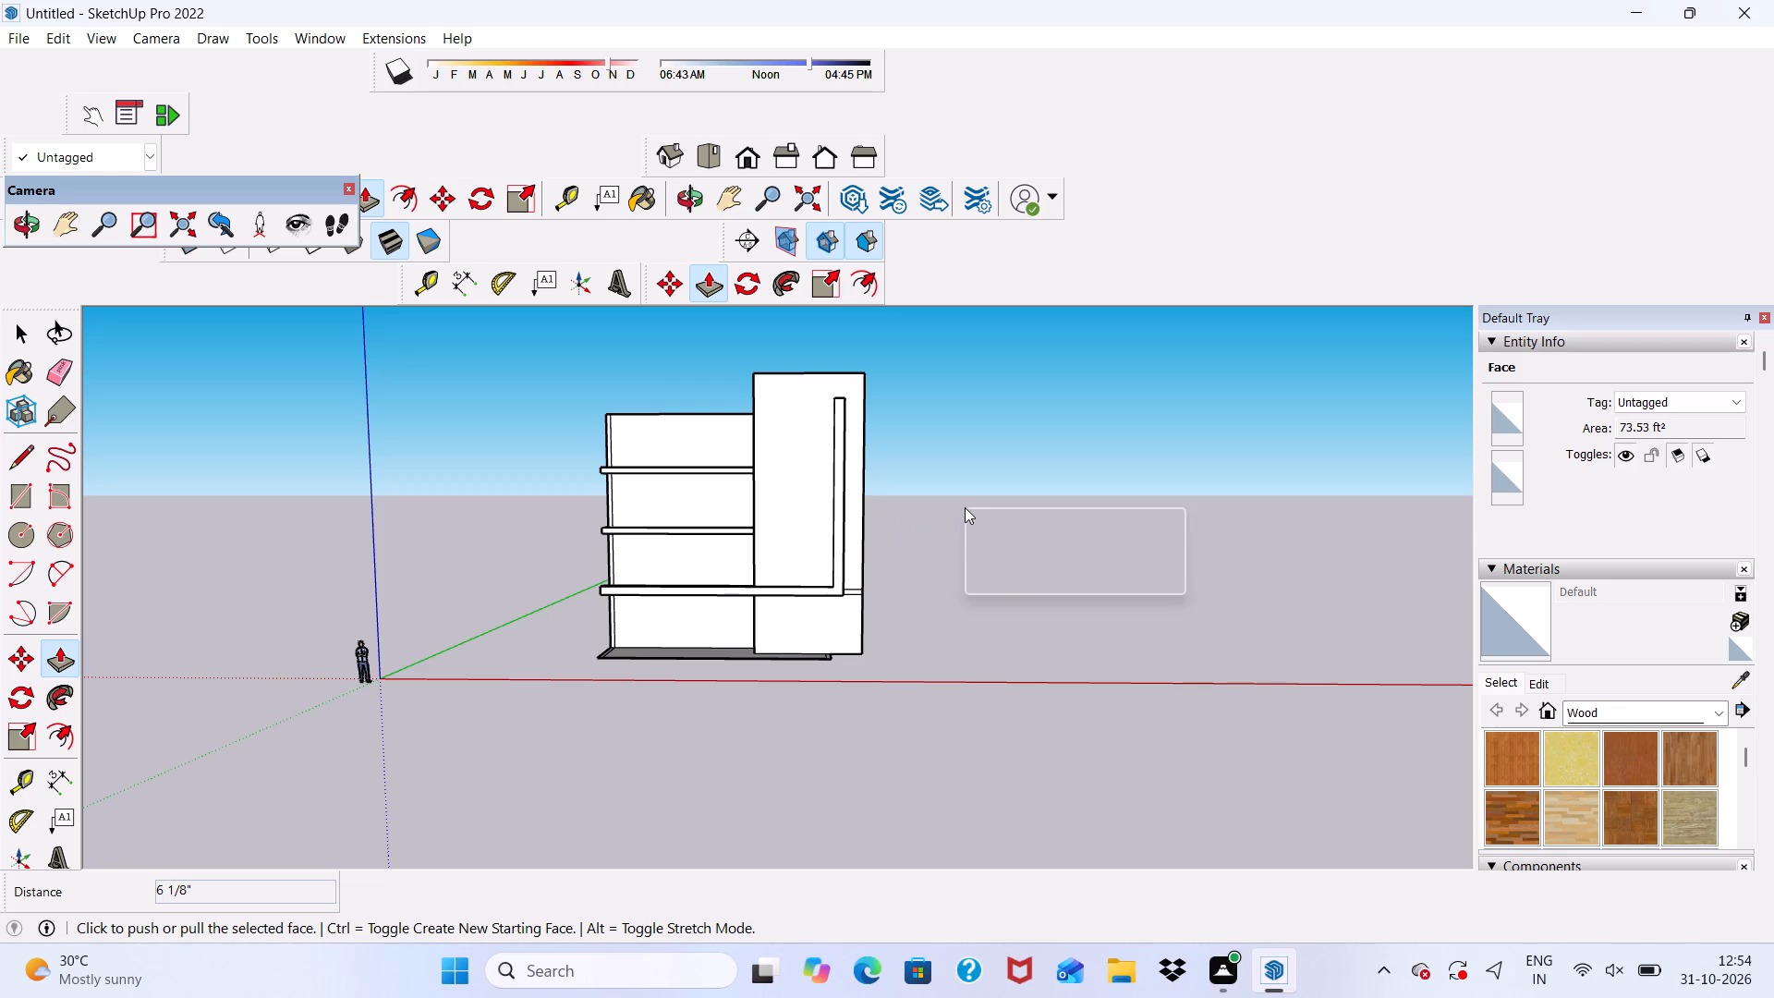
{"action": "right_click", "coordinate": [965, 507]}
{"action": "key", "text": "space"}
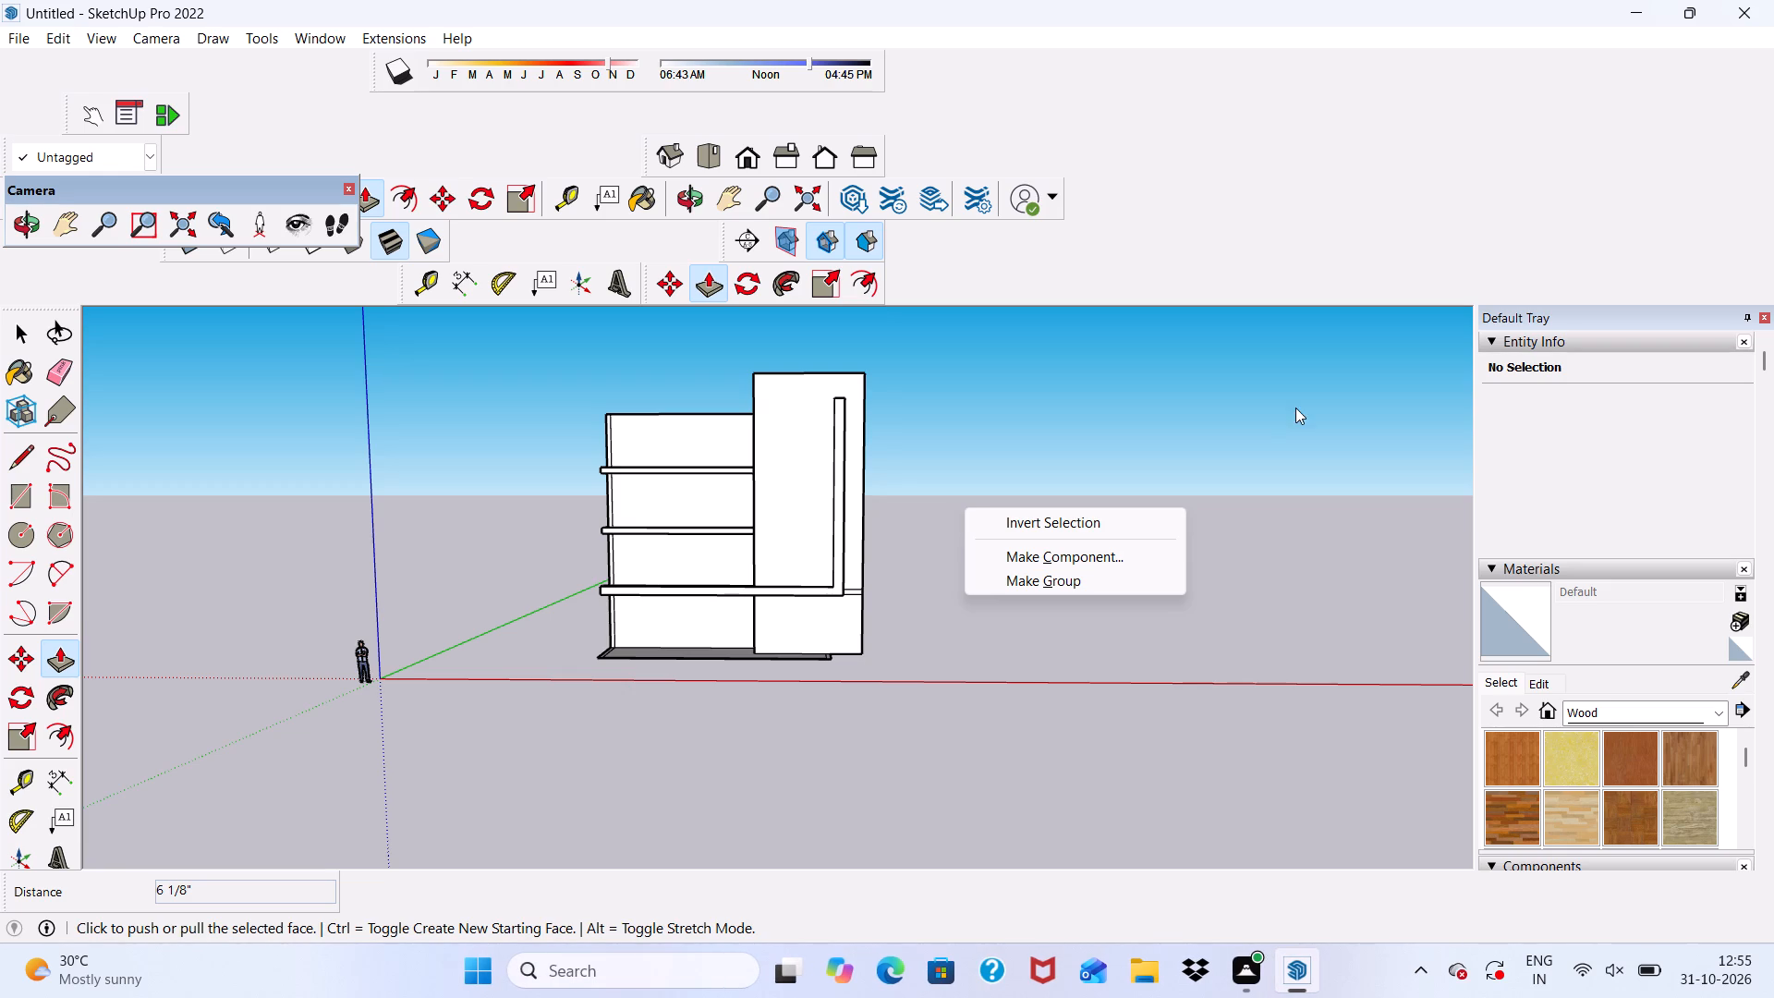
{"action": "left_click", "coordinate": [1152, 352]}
Draw a rectangle about 1' 9" by 1' 6 15/16" at the top of the upright's inner side face.
{"action": "scroll", "coordinate": [820, 411], "scroll_direction": "up", "scroll_amount": 3}
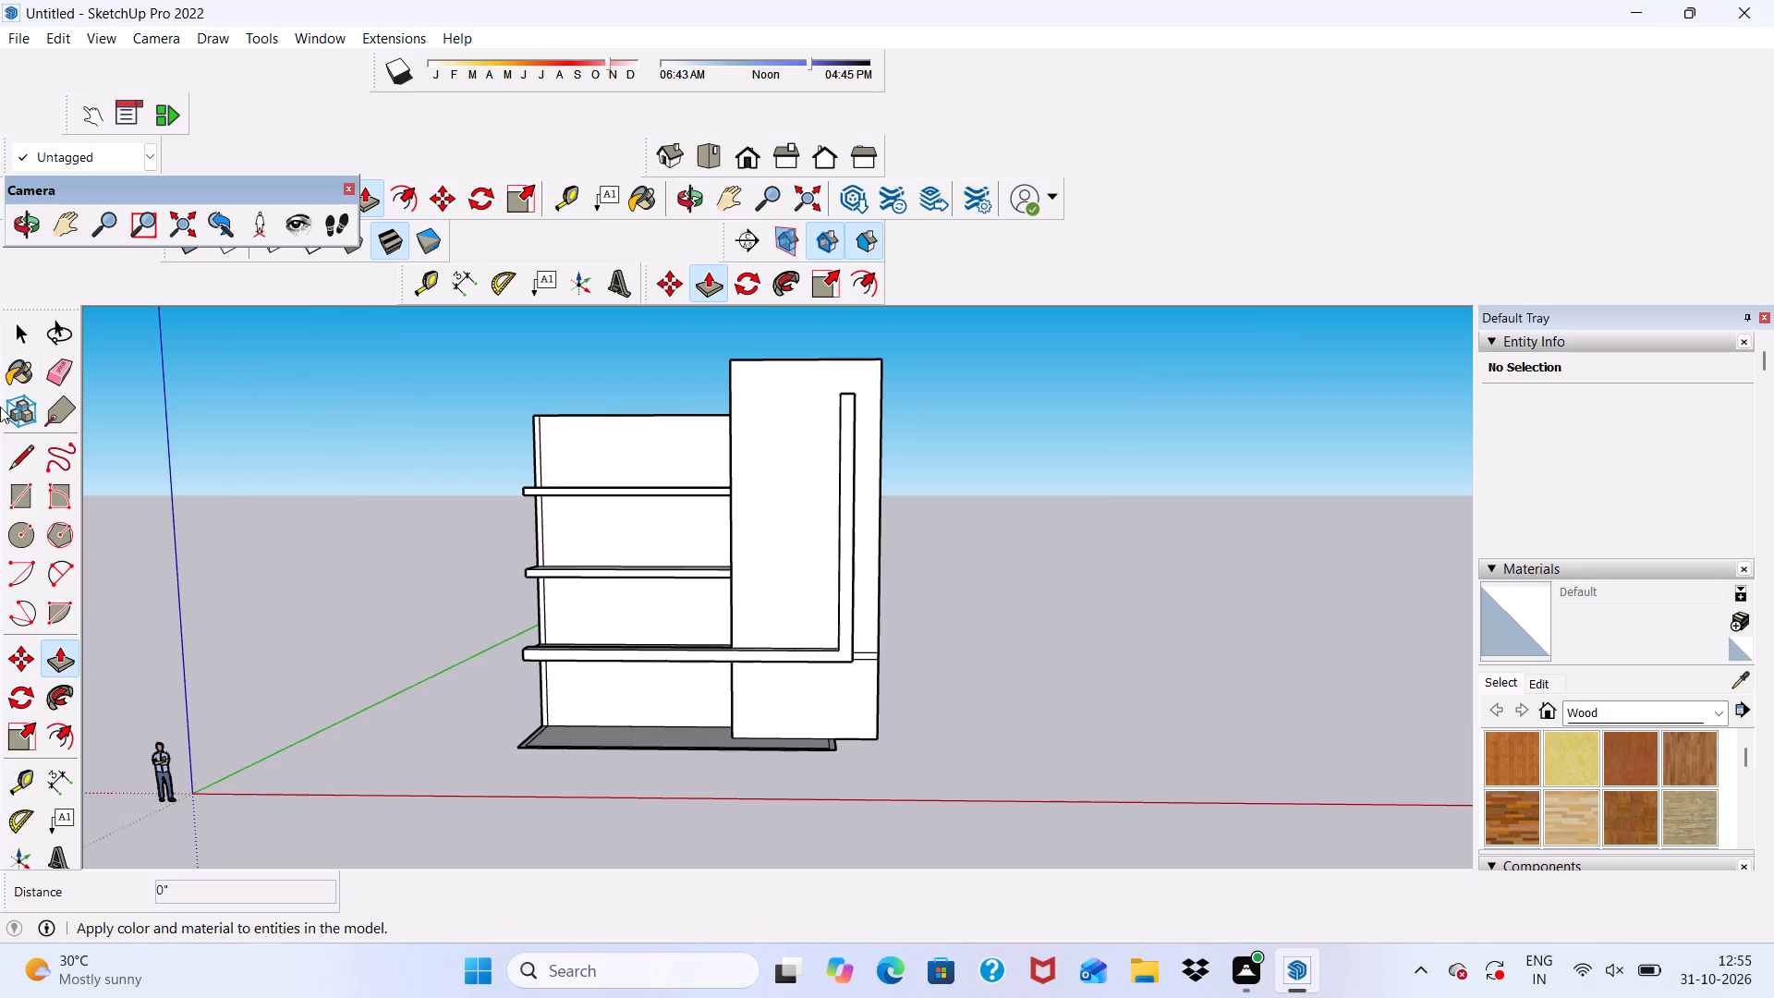
{"action": "left_click", "coordinate": [15, 507]}
{"action": "middle_click_drag", "start_coordinate": [706, 436], "coordinate": [785, 473]}
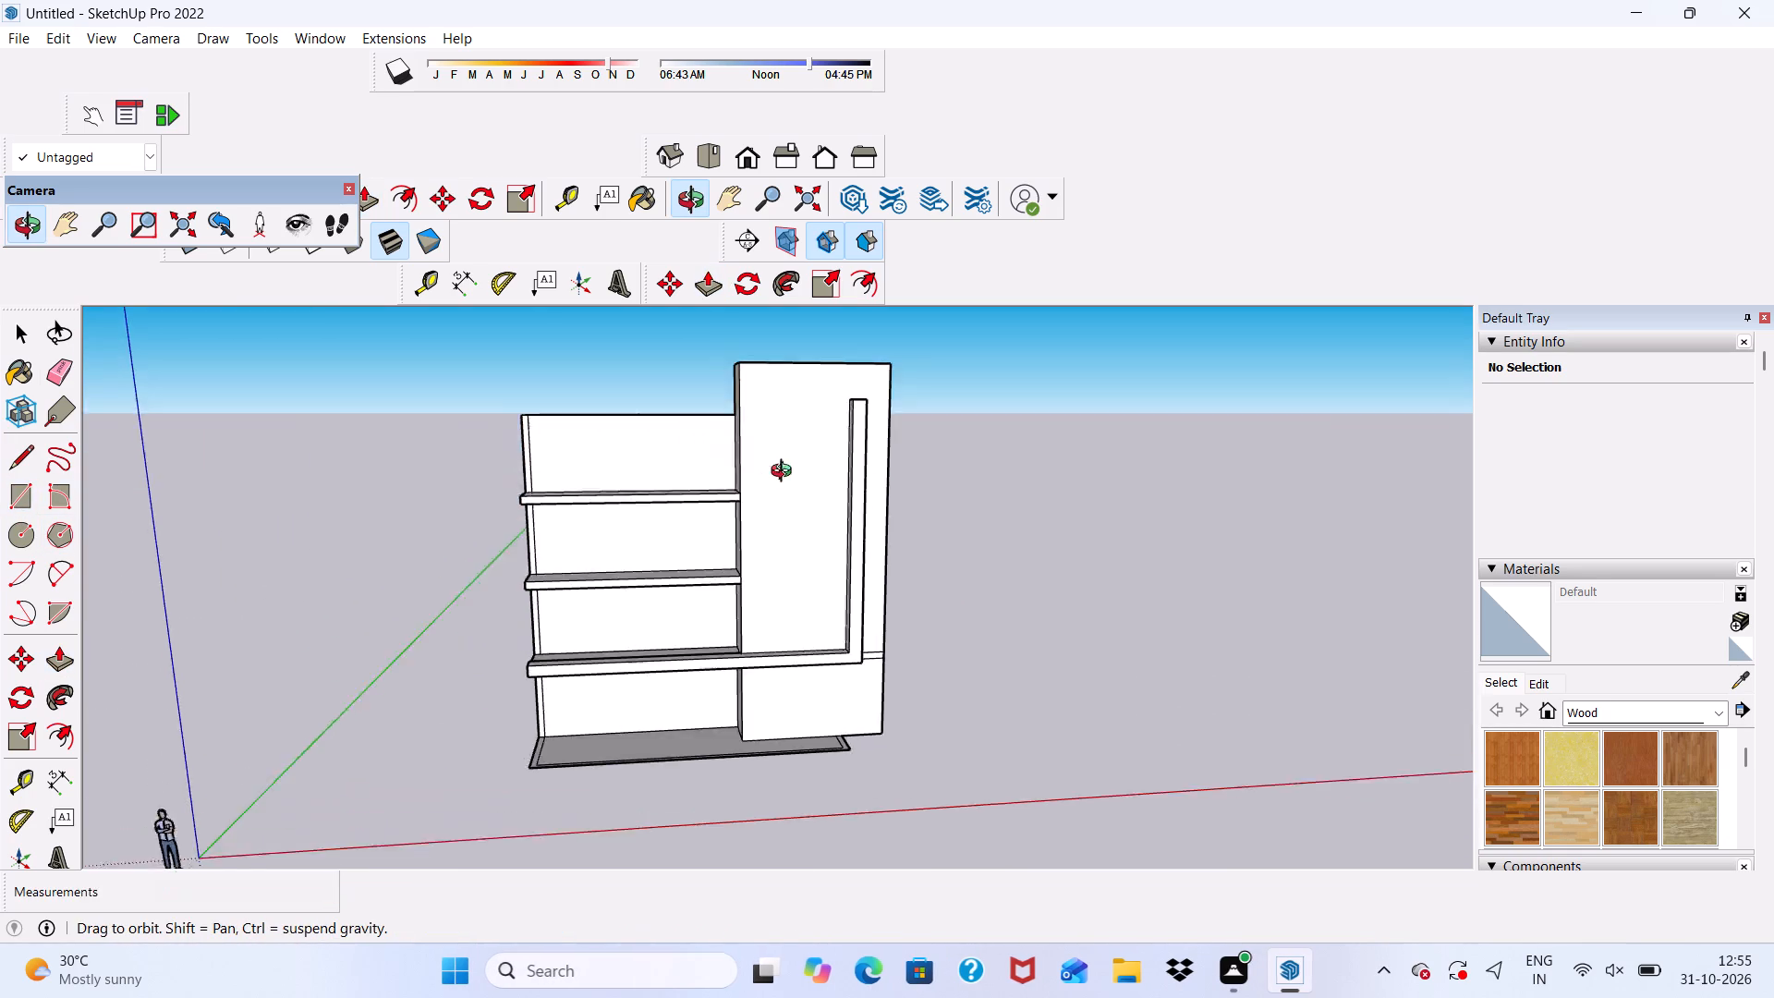
{"action": "middle_click_drag", "start_coordinate": [785, 473], "coordinate": [869, 482]}
{"action": "scroll", "coordinate": [905, 419], "scroll_direction": "up", "scroll_amount": 15}
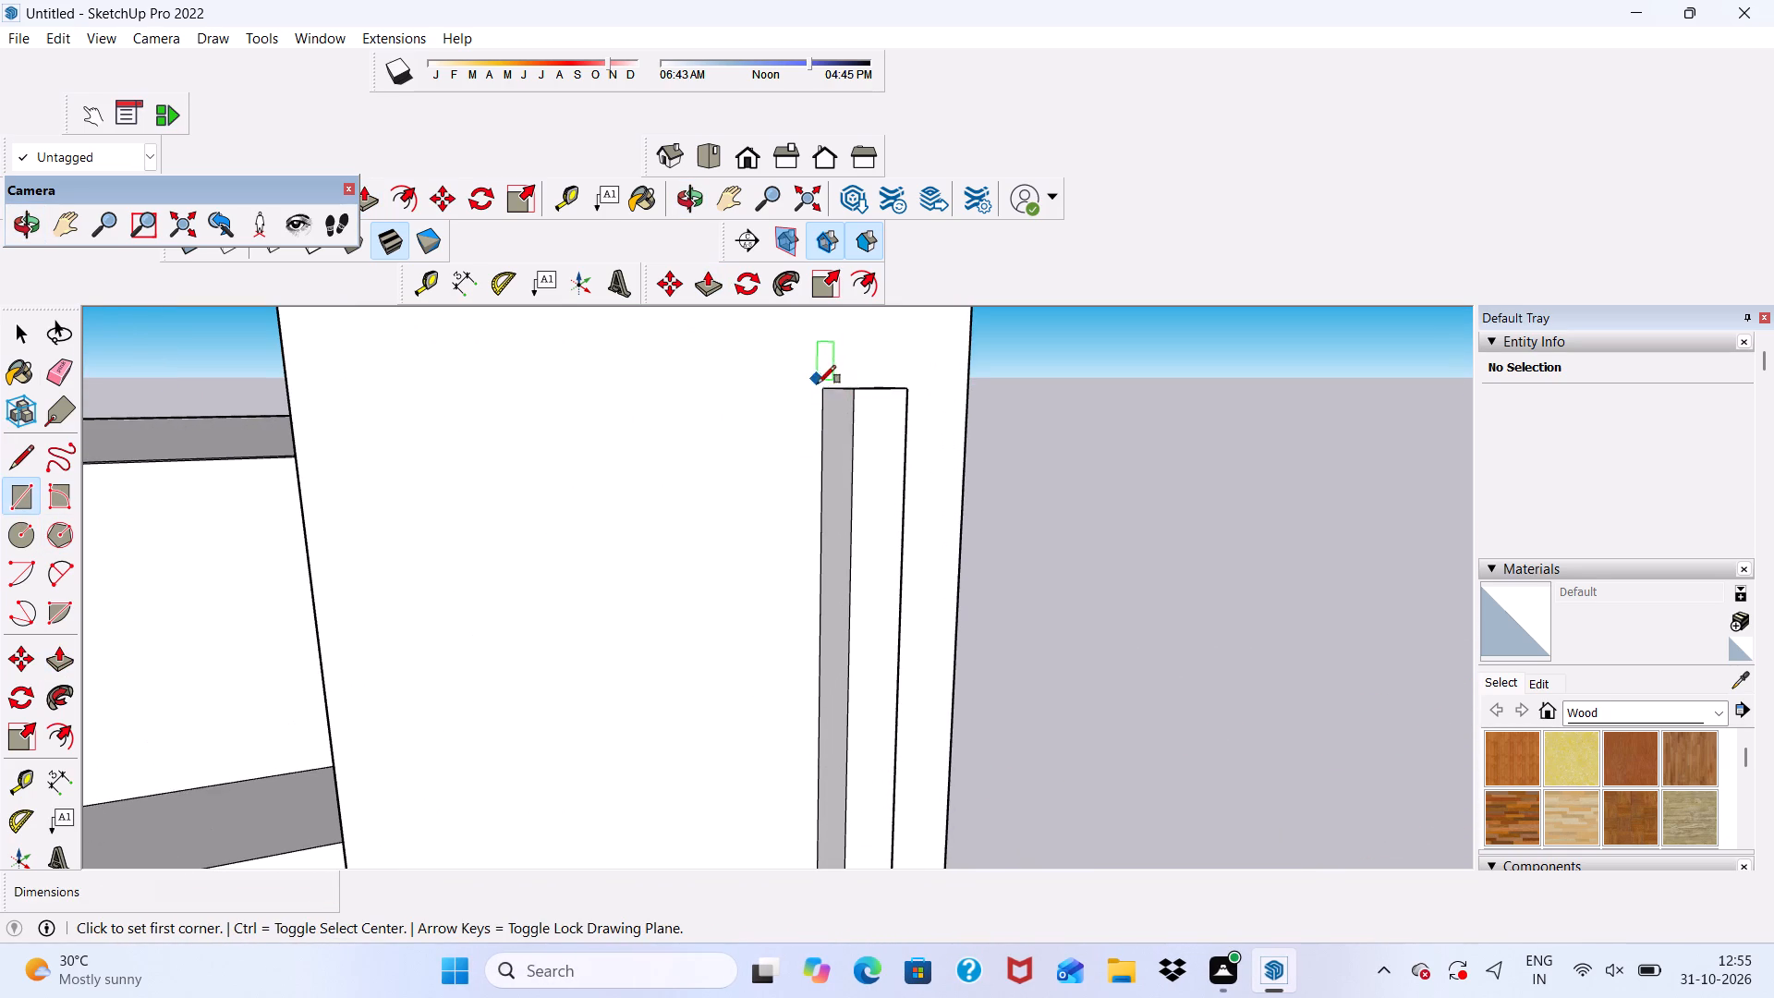
{"action": "left_click", "coordinate": [820, 386]}
{"action": "scroll", "coordinate": [852, 545], "scroll_direction": "up", "scroll_amount": 2}
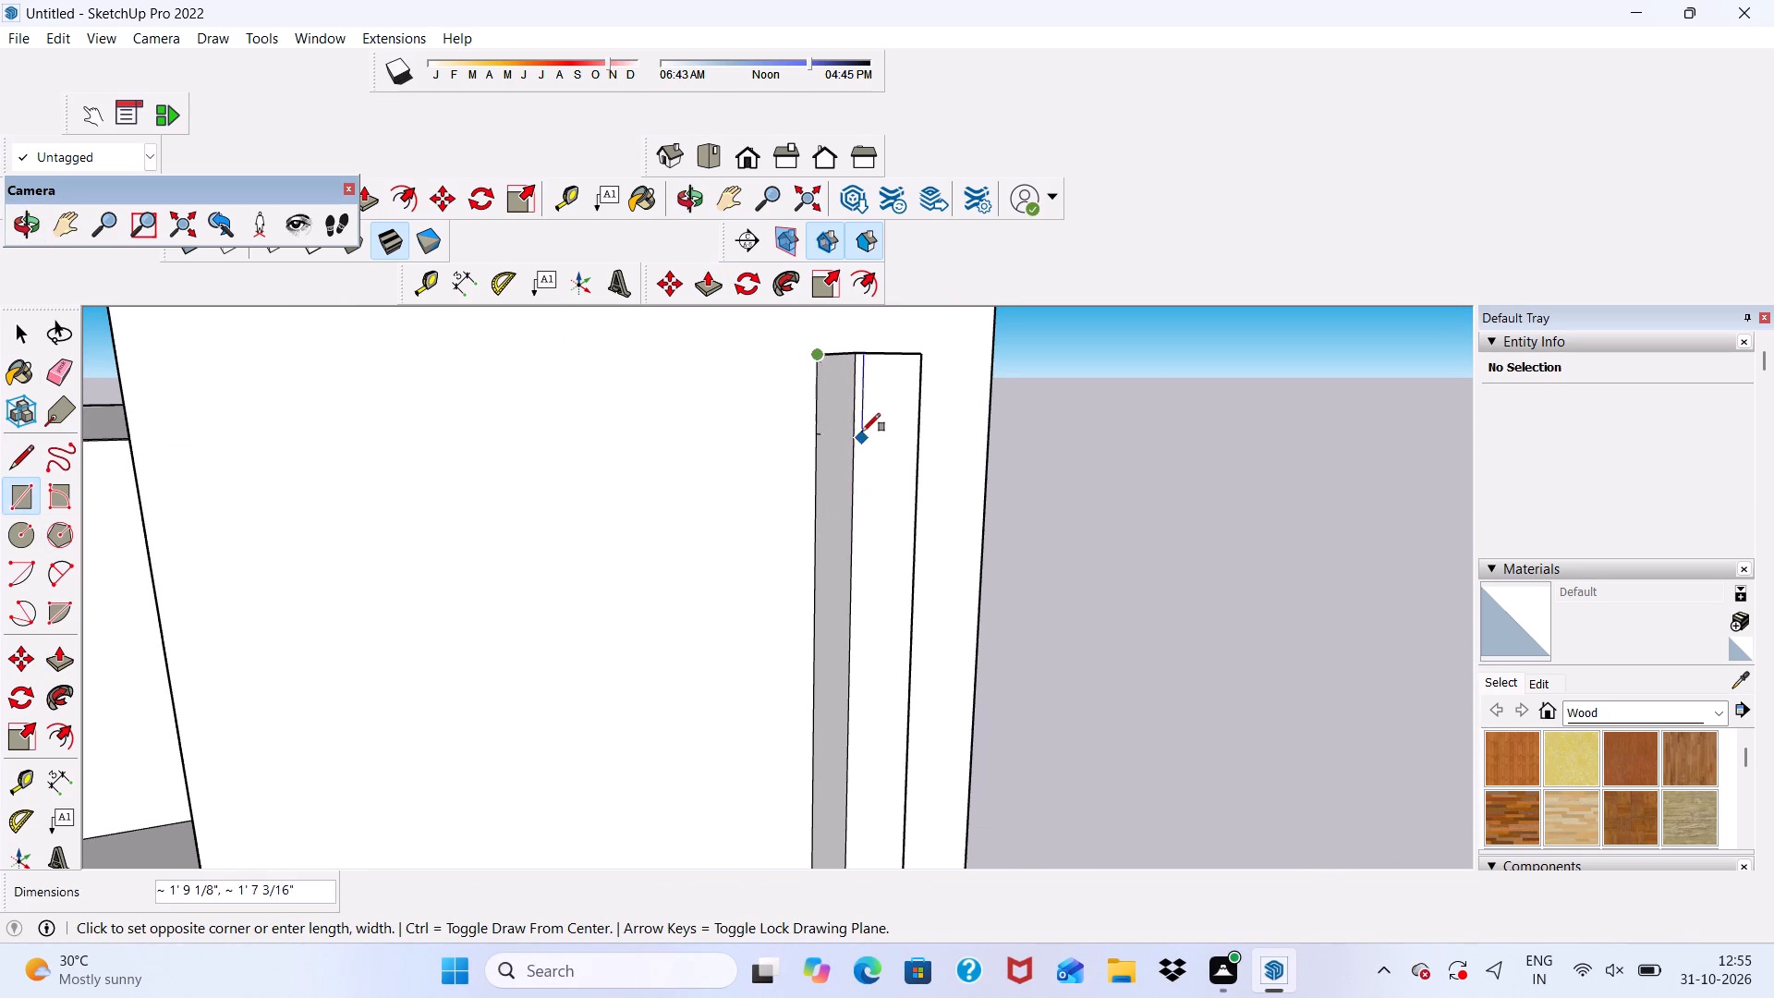
{"action": "left_click", "coordinate": [848, 430]}
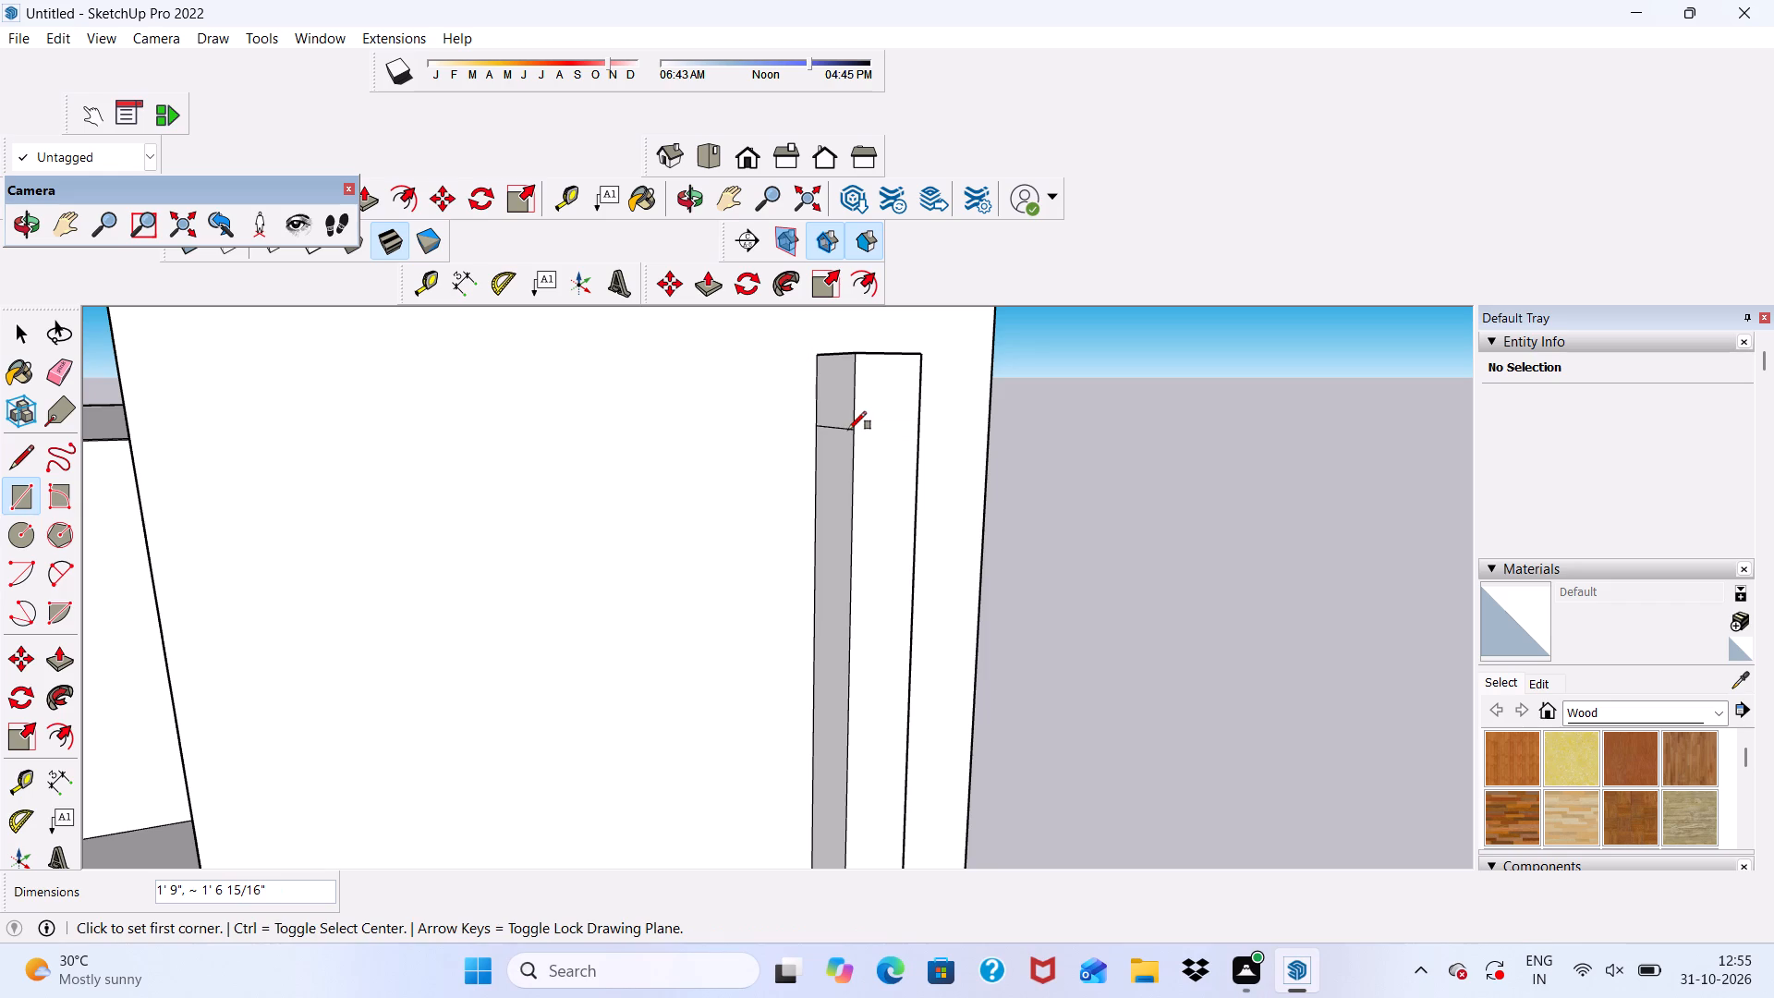
Push/Pull that rectangle about 38' 4 13/16" across the facade to form a top beam reaching the building's far side wall.
{"action": "left_click_drag", "start_coordinate": [698, 275], "coordinate": [717, 298]}
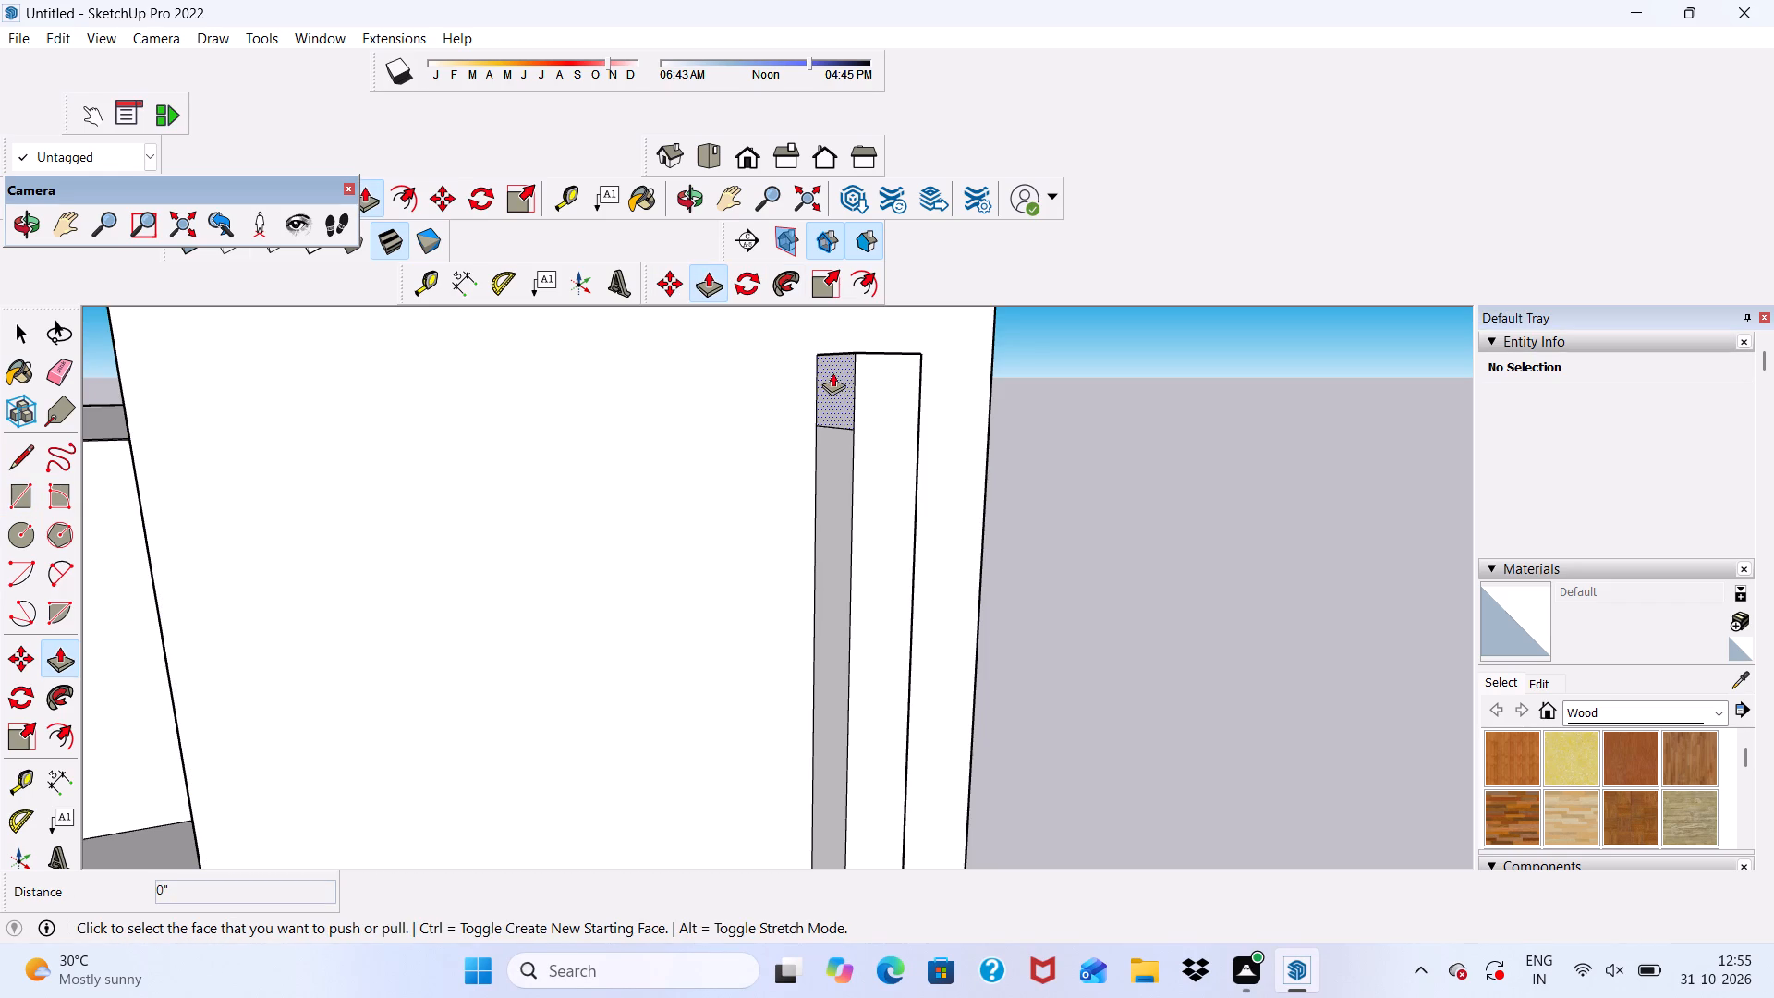
{"action": "left_click", "coordinate": [834, 373]}
{"action": "scroll", "coordinate": [699, 384], "scroll_direction": "down", "scroll_amount": 11}
{"action": "scroll", "coordinate": [376, 425], "scroll_direction": "down", "scroll_amount": 5}
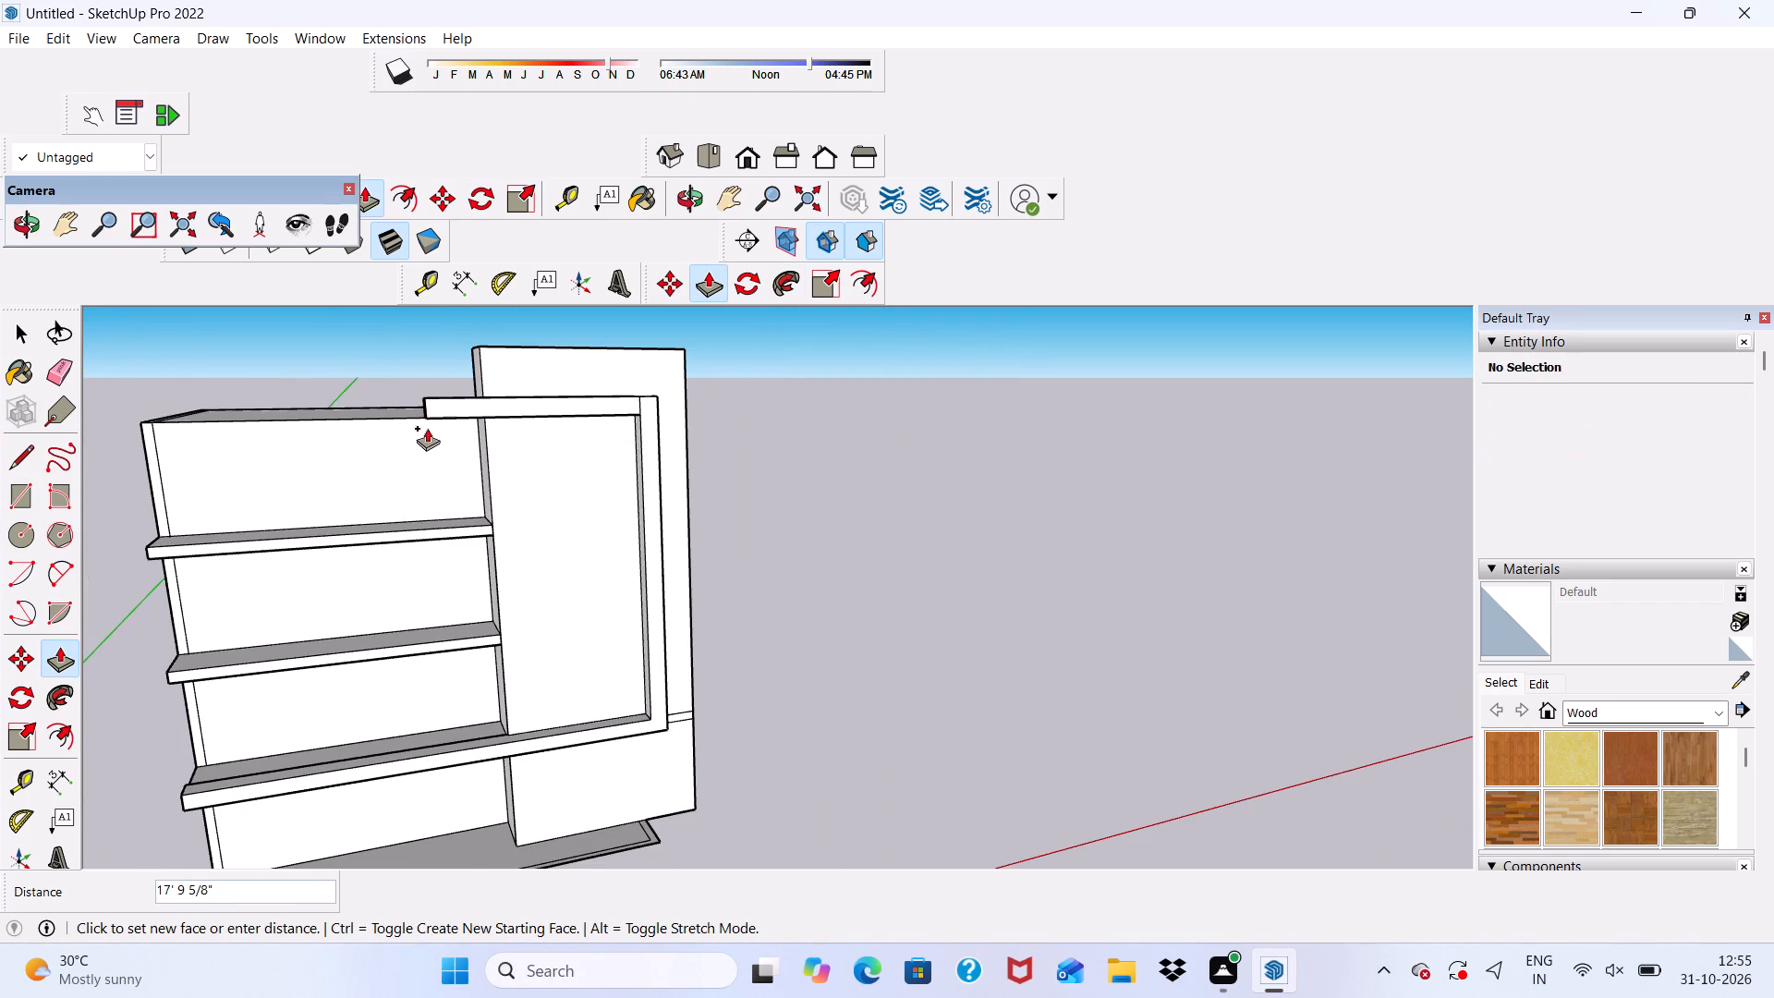
{"action": "scroll", "coordinate": [618, 637], "scroll_direction": "down", "scroll_amount": 2}
{"action": "scroll", "coordinate": [181, 469], "scroll_direction": "up", "scroll_amount": 4}
{"action": "scroll", "coordinate": [266, 475], "scroll_direction": "up", "scroll_amount": 10}
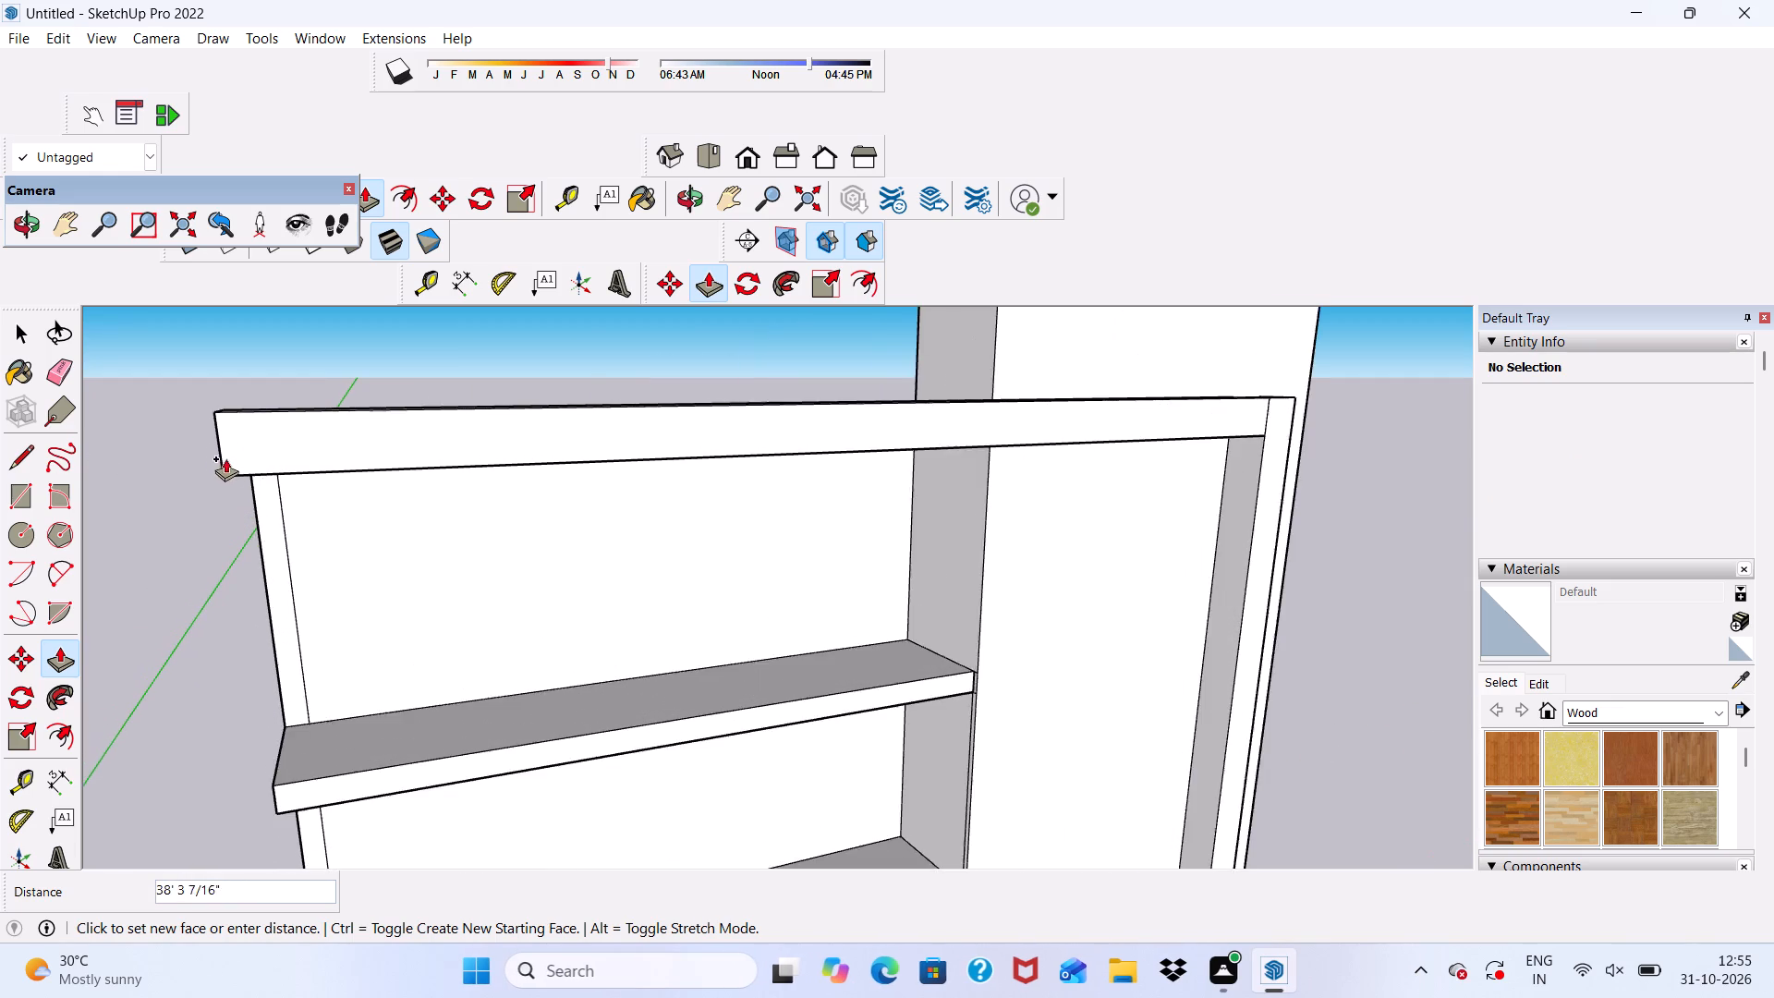
{"action": "scroll", "coordinate": [225, 458], "scroll_direction": "up", "scroll_amount": 15}
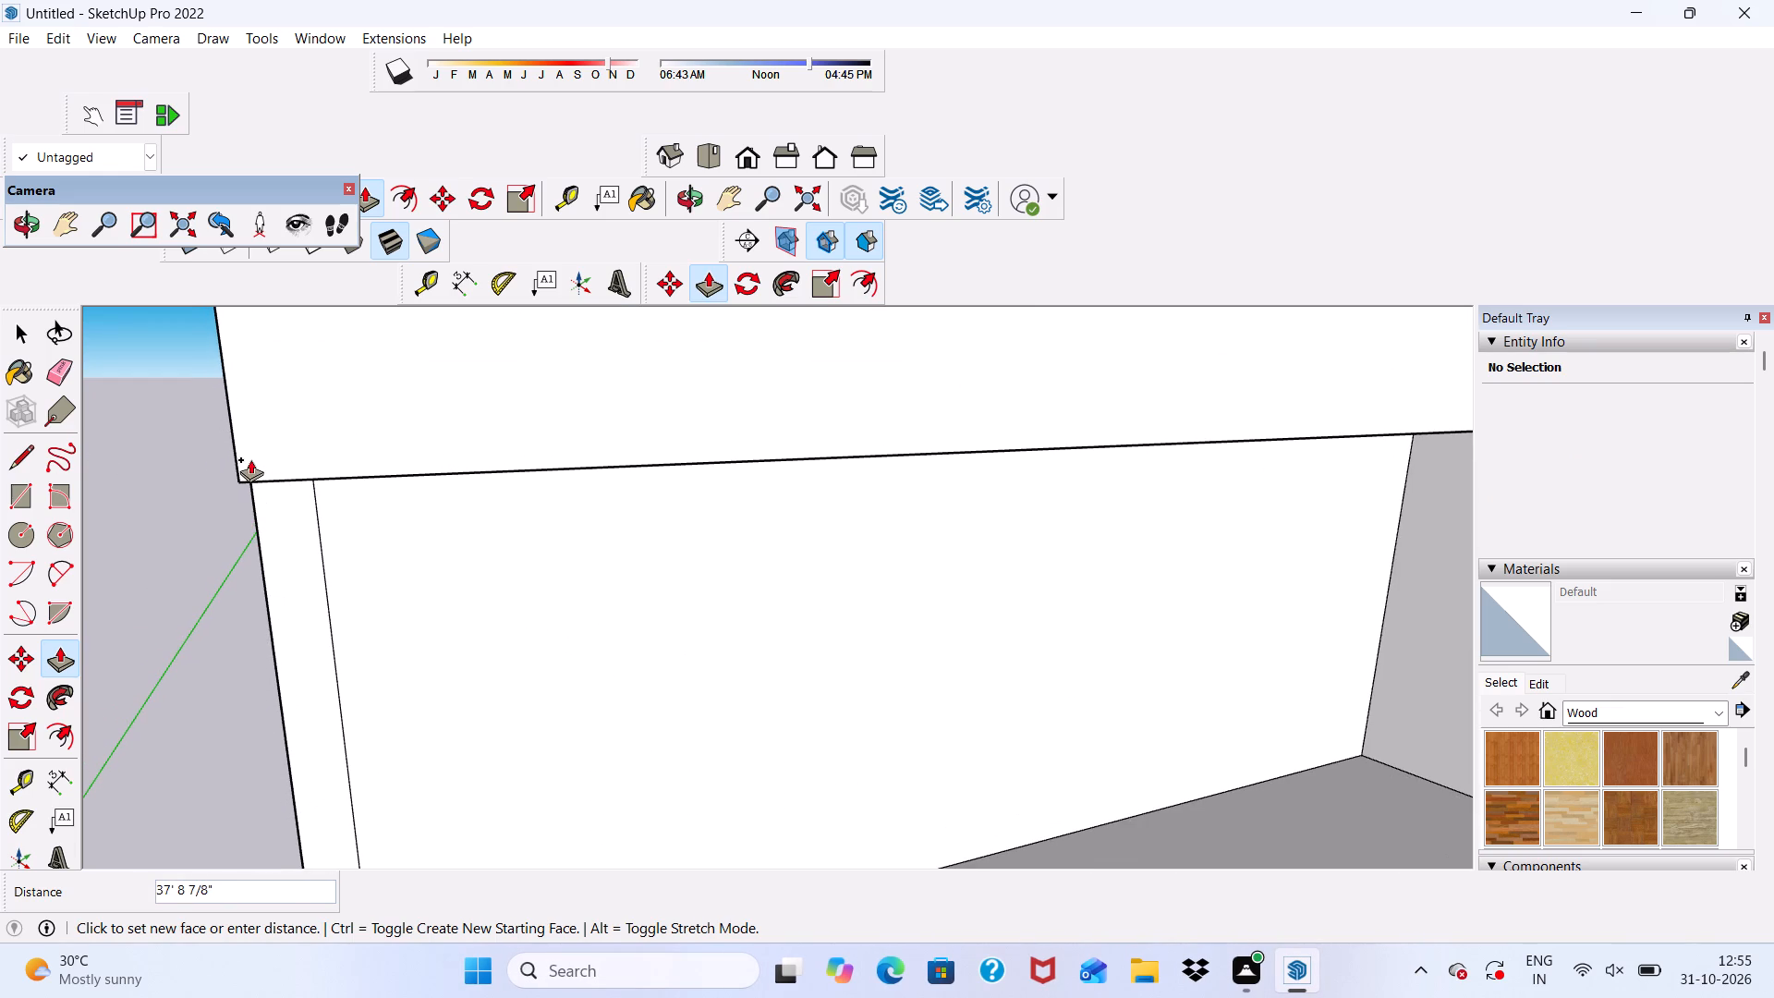
{"action": "middle_click_drag", "start_coordinate": [266, 481], "coordinate": [667, 465]}
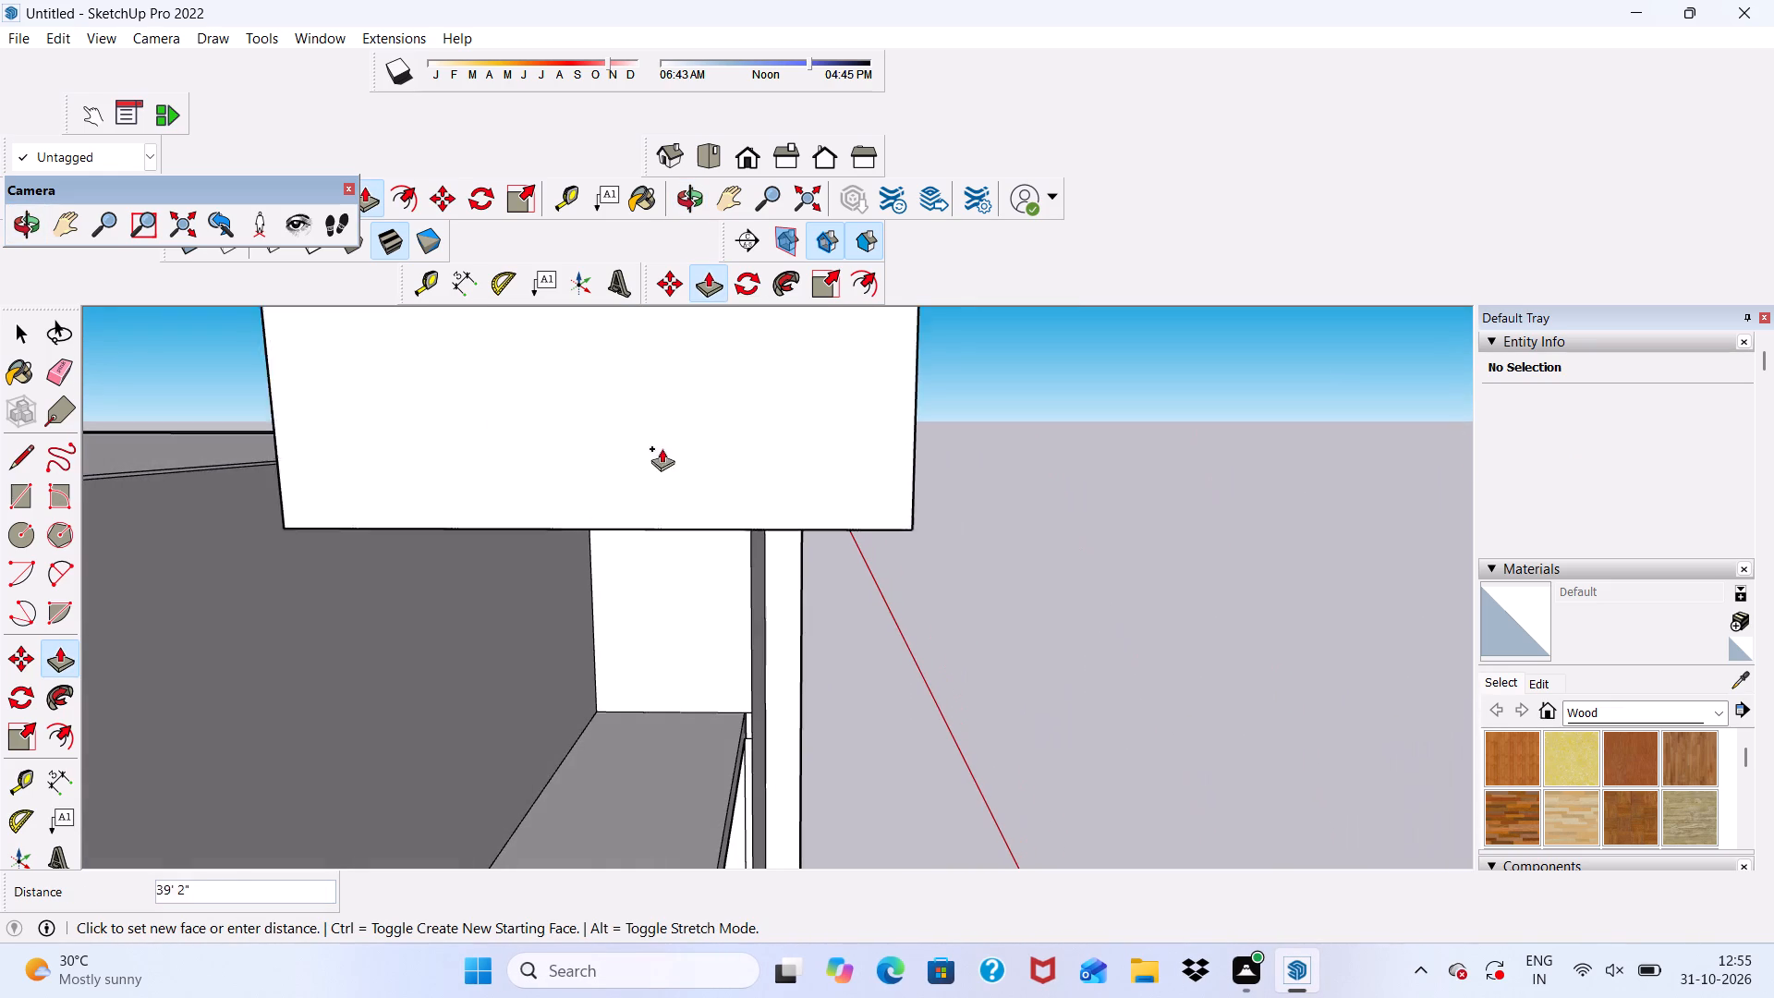
{"action": "scroll", "coordinate": [553, 439], "scroll_direction": "down", "scroll_amount": 10}
{"action": "scroll", "coordinate": [445, 467], "scroll_direction": "down", "scroll_amount": 9}
{"action": "middle_click_drag", "start_coordinate": [563, 459], "coordinate": [561, 490]}
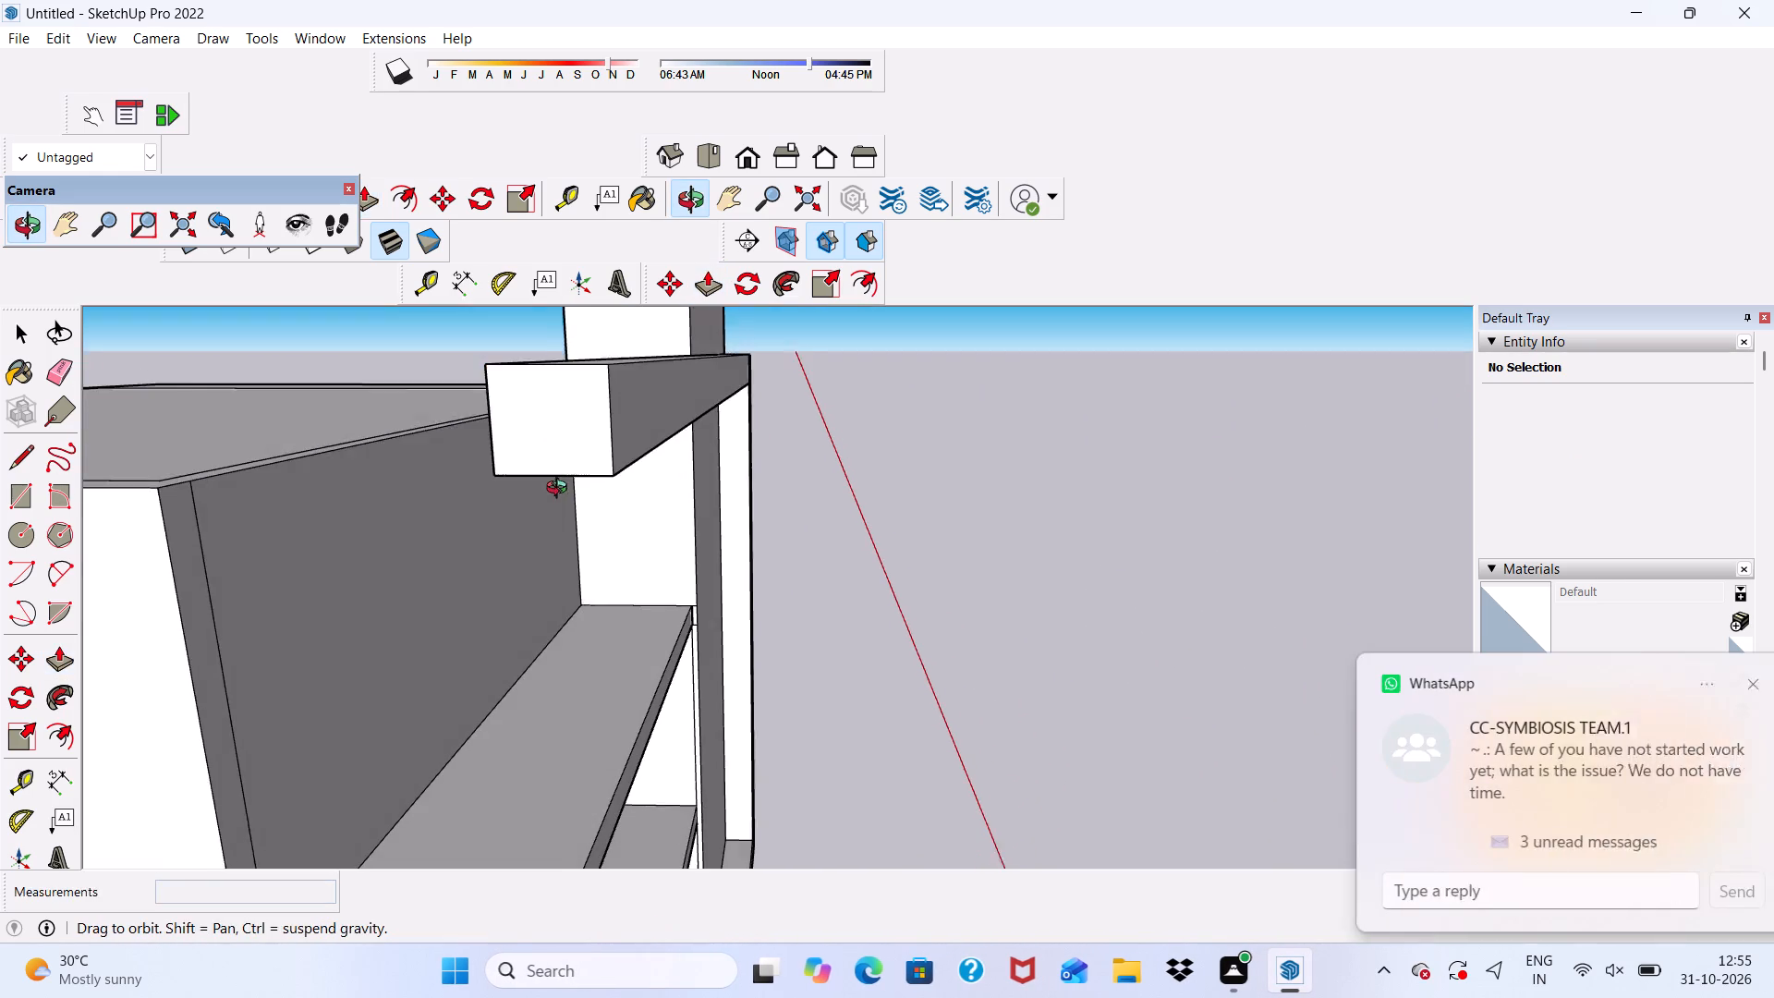
{"action": "middle_click_drag", "start_coordinate": [561, 490], "coordinate": [558, 492]}
{"action": "scroll", "coordinate": [260, 524], "scroll_direction": "up", "scroll_amount": 4}
{"action": "scroll", "coordinate": [227, 496], "scroll_direction": "down", "scroll_amount": 4}
{"action": "middle_click_drag", "start_coordinate": [225, 495], "coordinate": [601, 443]}
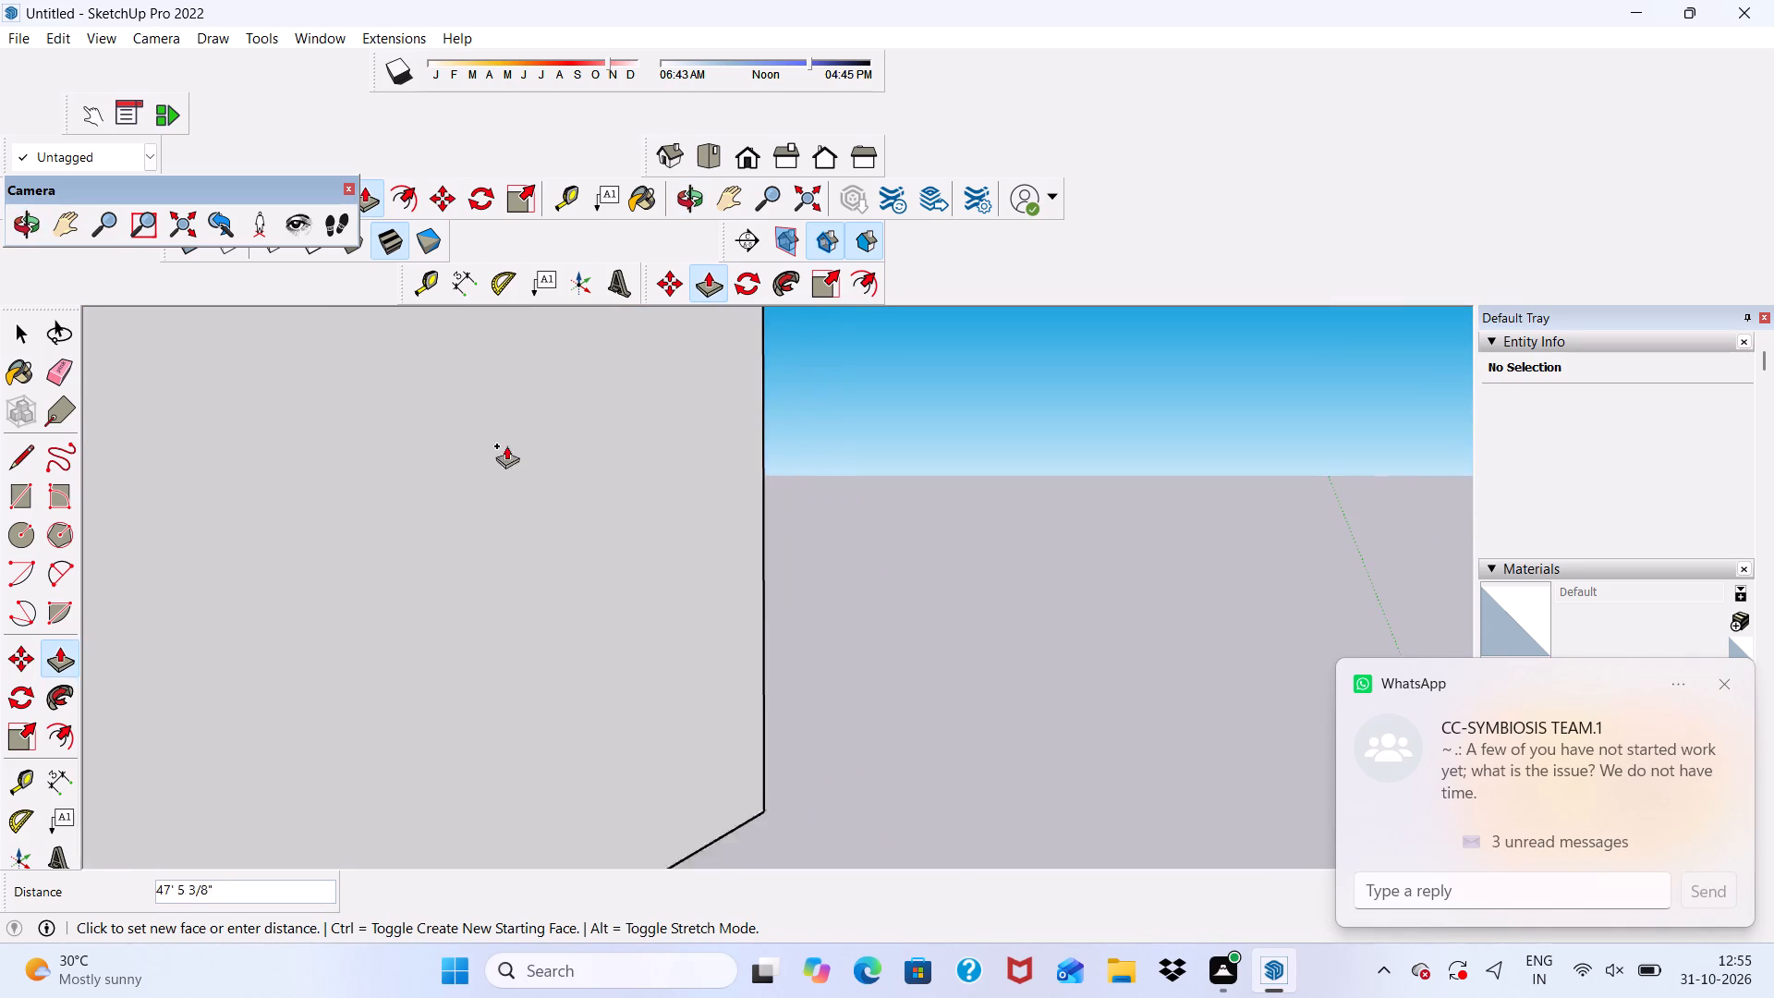
{"action": "scroll", "coordinate": [506, 445], "scroll_direction": "down", "scroll_amount": 13}
{"action": "scroll", "coordinate": [620, 396], "scroll_direction": "down", "scroll_amount": 20}
{"action": "scroll", "coordinate": [620, 396], "scroll_direction": "down", "scroll_amount": 1}
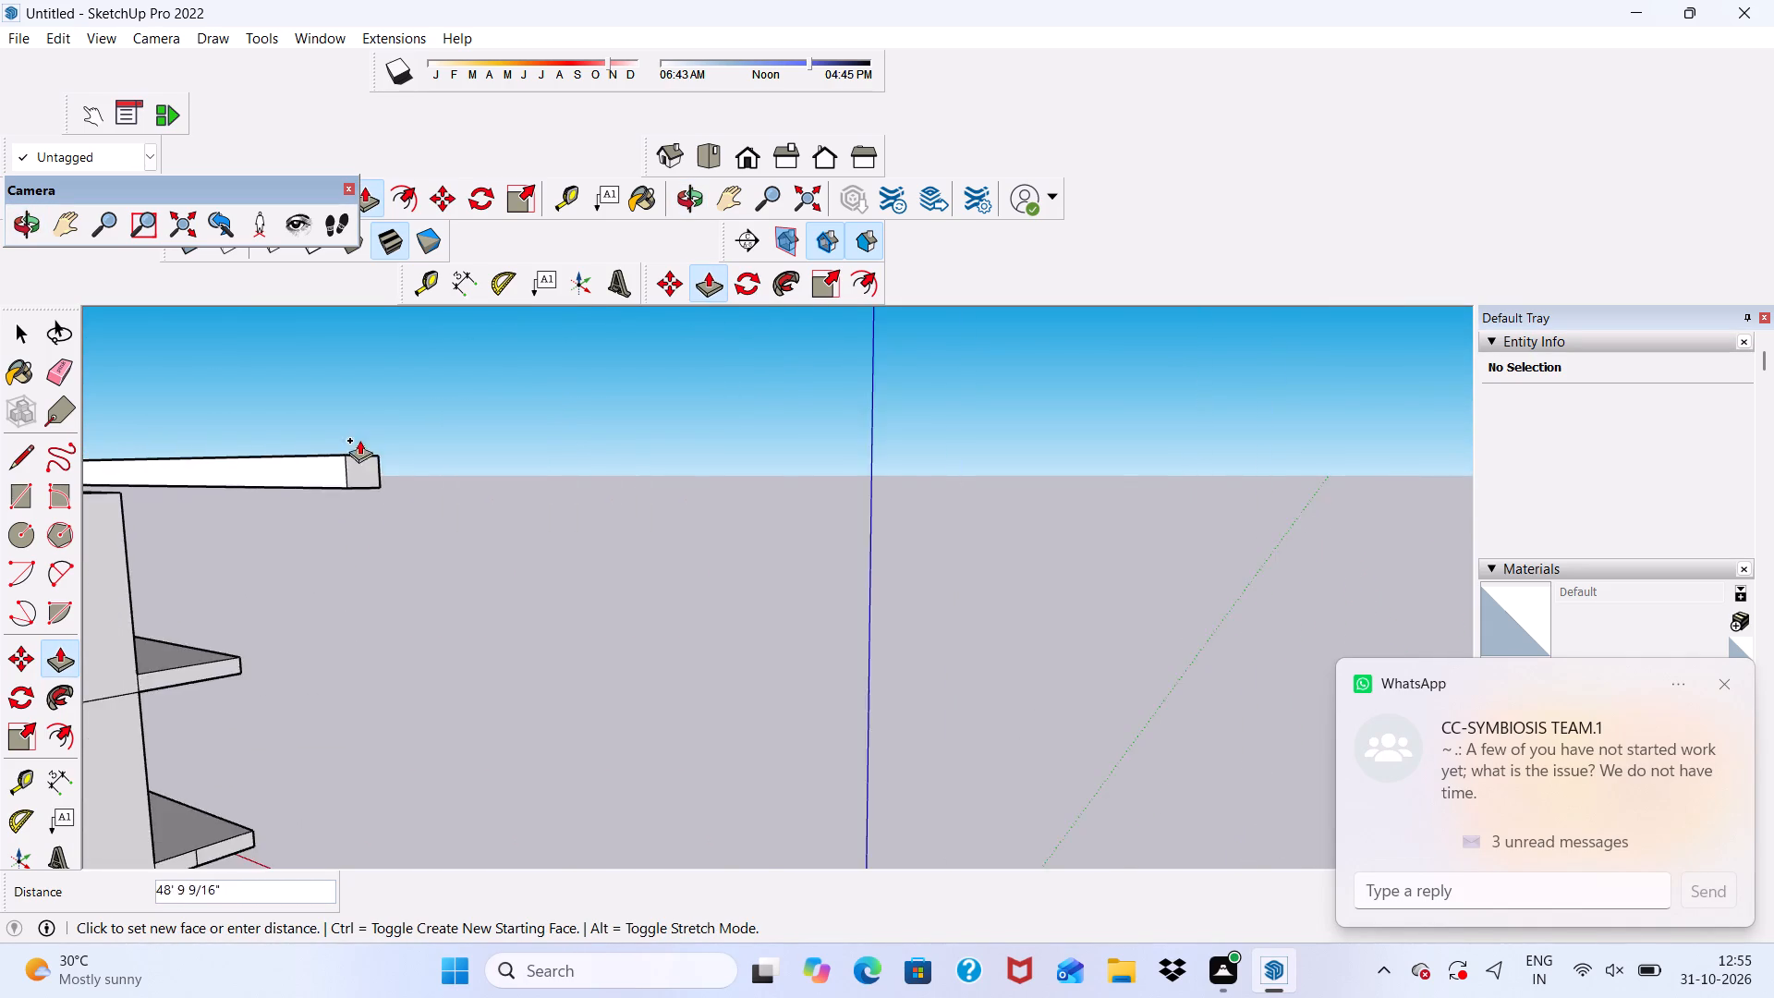
{"action": "scroll", "coordinate": [359, 440], "scroll_direction": "down", "scroll_amount": 3}
{"action": "left_click", "coordinate": [204, 471]}
Push/Pull the top beam's rear face, between the projecting panel and the free end, 5' 9" back to the building.
{"action": "scroll", "coordinate": [210, 484], "scroll_direction": "down", "scroll_amount": 1}
{"action": "middle_click_drag", "start_coordinate": [212, 520], "coordinate": [0, 537]}
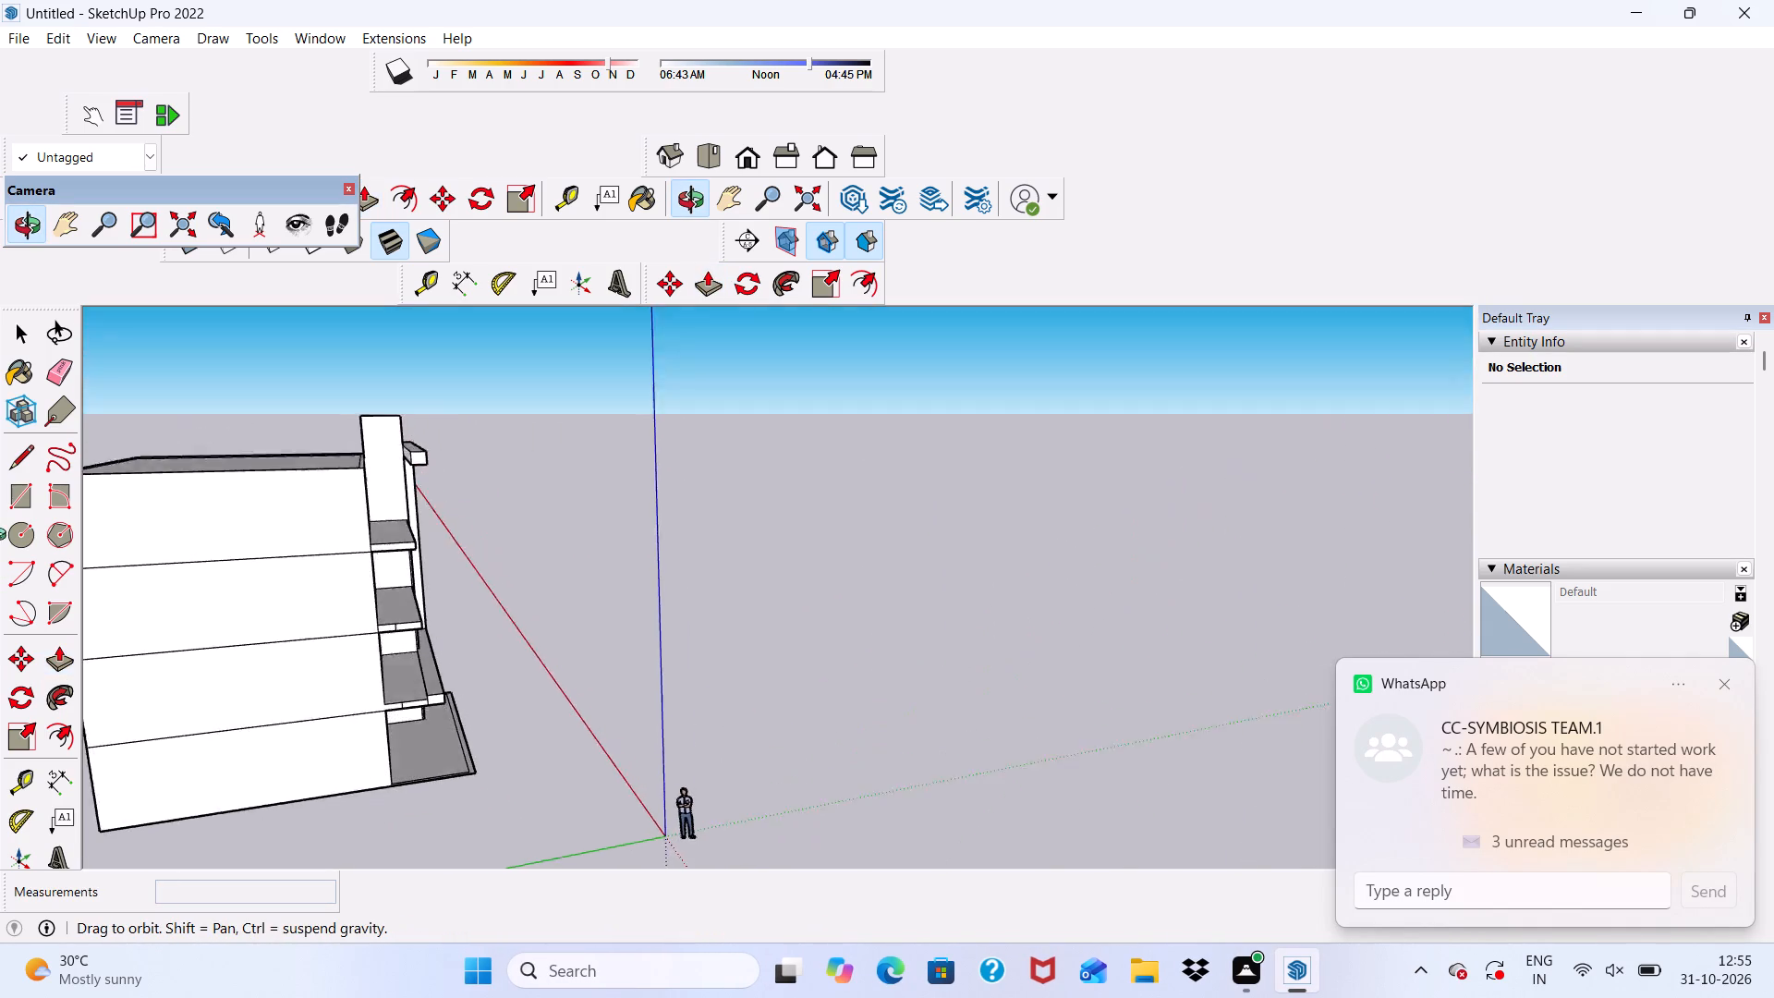
{"action": "middle_click_drag", "start_coordinate": [0, 537], "coordinate": [0, 503]}
{"action": "middle_click_drag", "start_coordinate": [857, 531], "coordinate": [531, 450]}
{"action": "scroll", "coordinate": [626, 513], "scroll_direction": "up", "scroll_amount": 3}
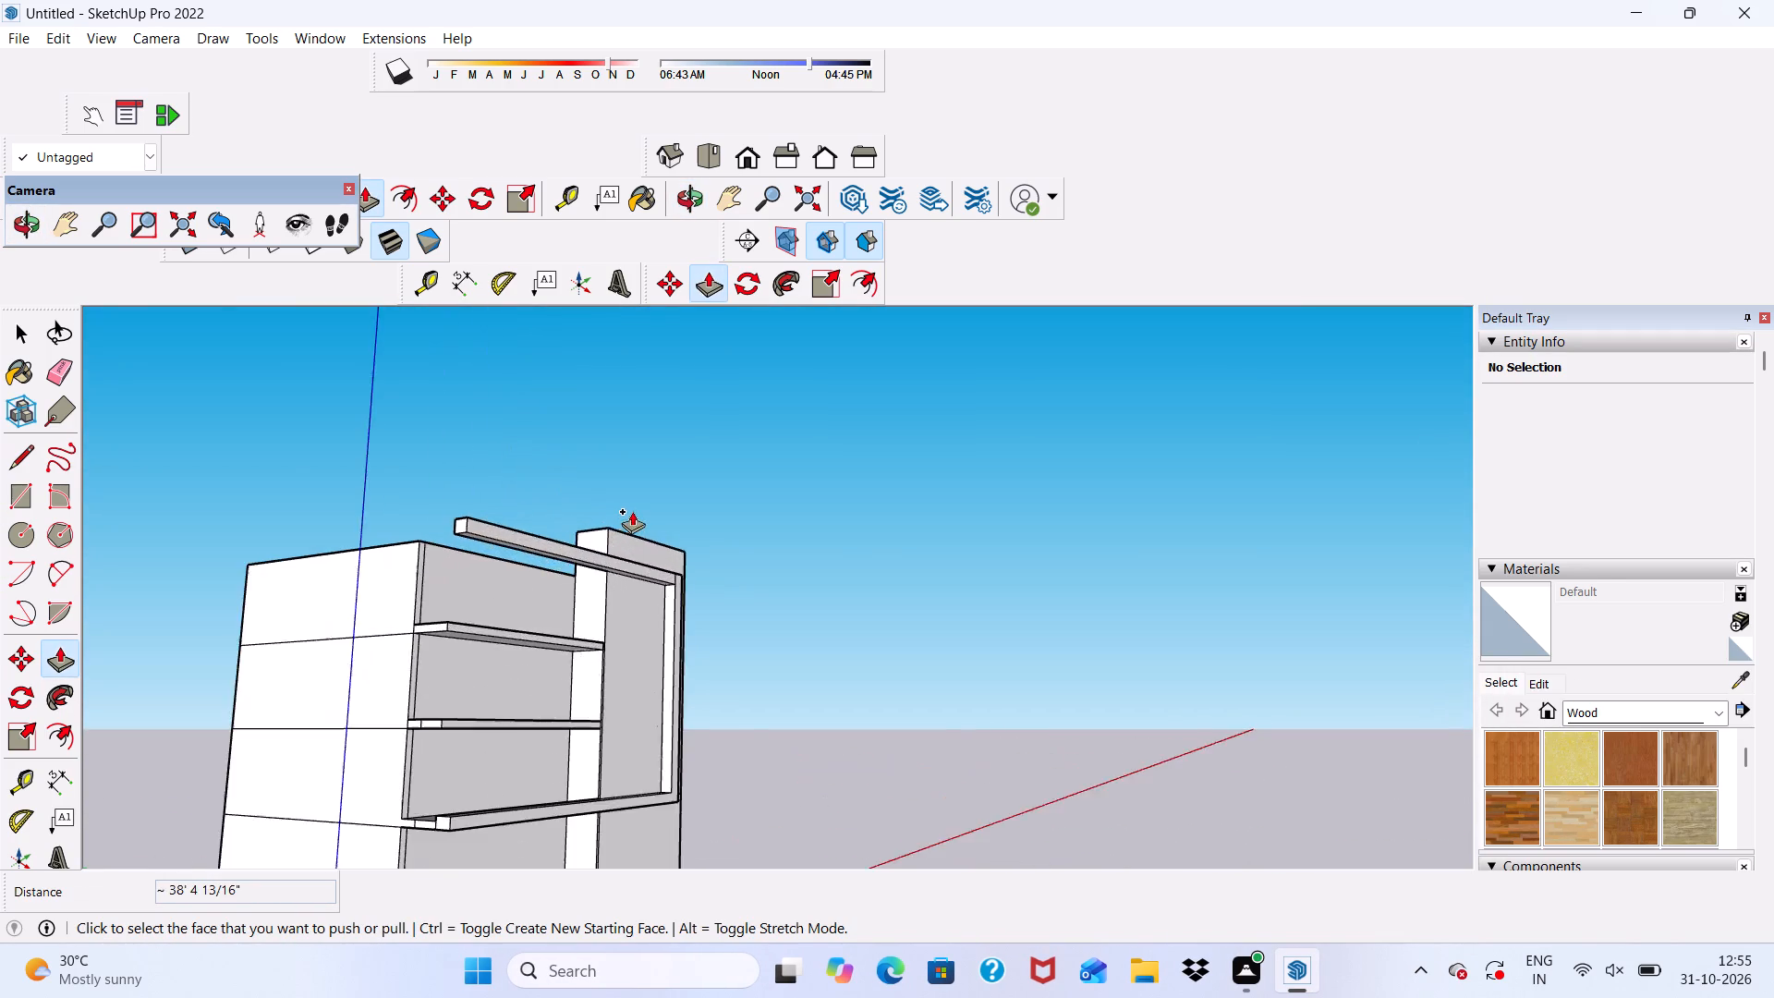
{"action": "scroll", "coordinate": [632, 511], "scroll_direction": "up", "scroll_amount": 14}
{"action": "scroll", "coordinate": [475, 590], "scroll_direction": "down", "scroll_amount": 1}
{"action": "middle_click_drag", "start_coordinate": [472, 590], "coordinate": [674, 683]}
{"action": "scroll", "coordinate": [685, 553], "scroll_direction": "down", "scroll_amount": 5}
{"action": "middle_click_drag", "start_coordinate": [723, 638], "coordinate": [599, 642]}
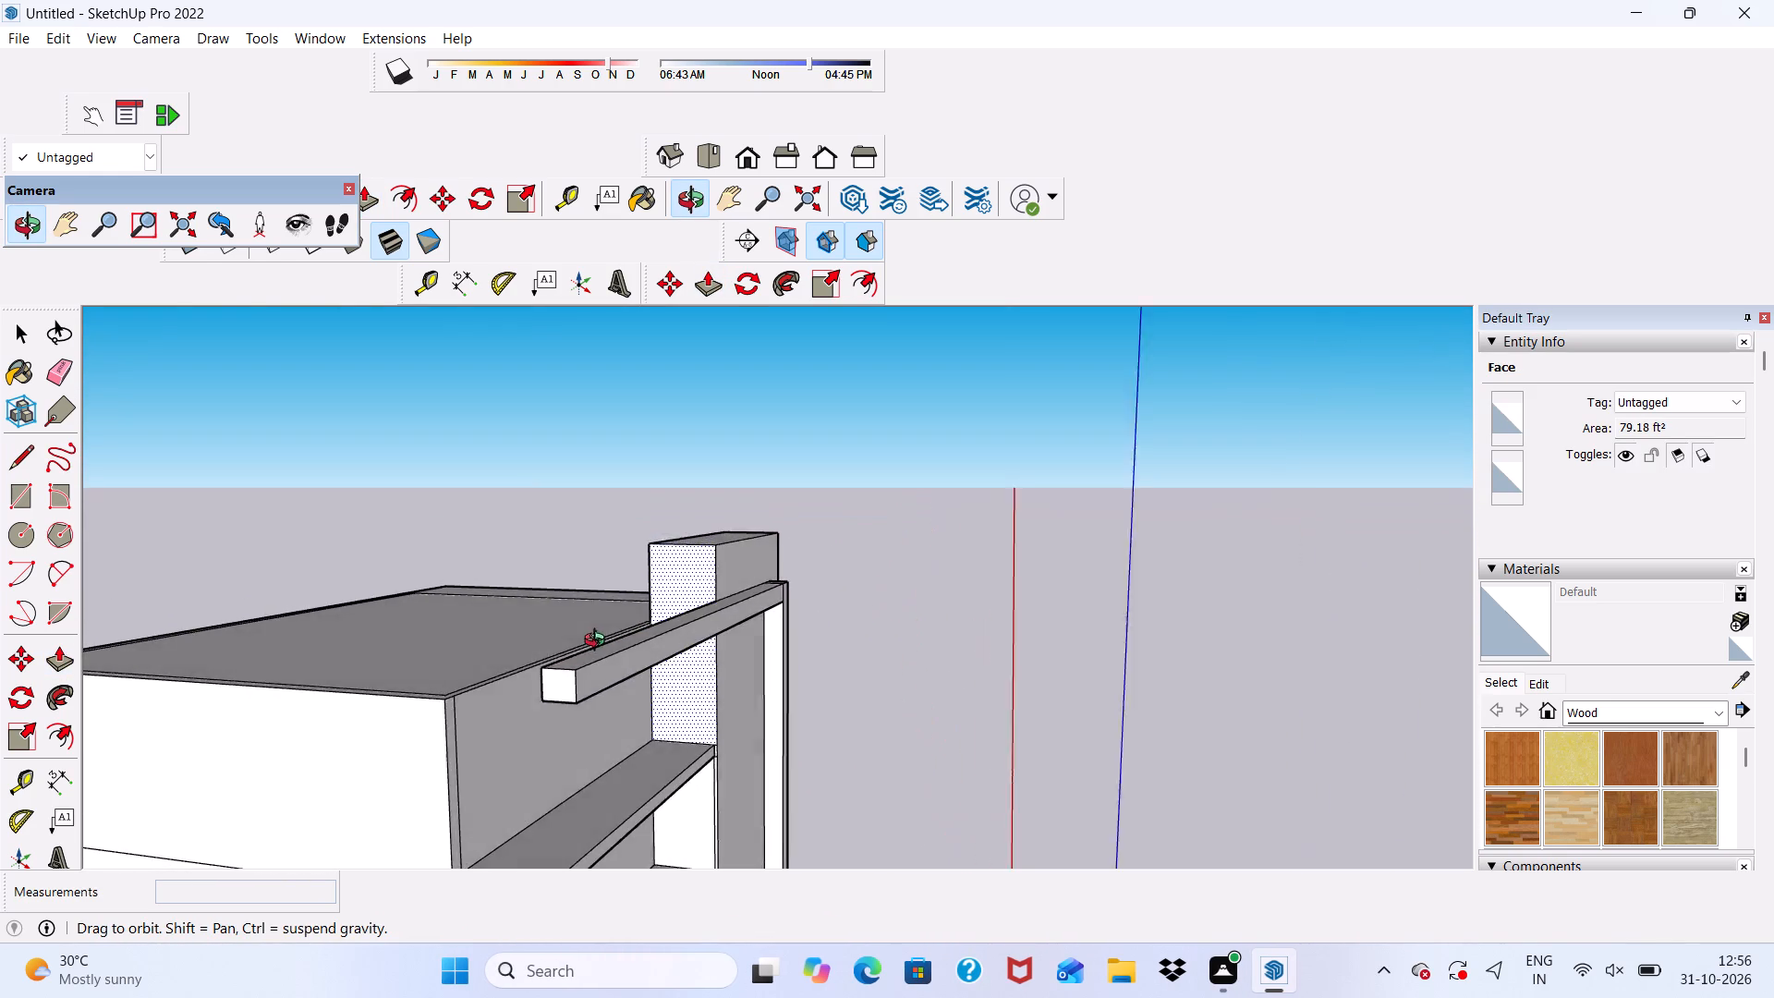
{"action": "middle_click_drag", "start_coordinate": [599, 642], "coordinate": [410, 624]}
{"action": "middle_click_drag", "start_coordinate": [451, 608], "coordinate": [806, 609]}
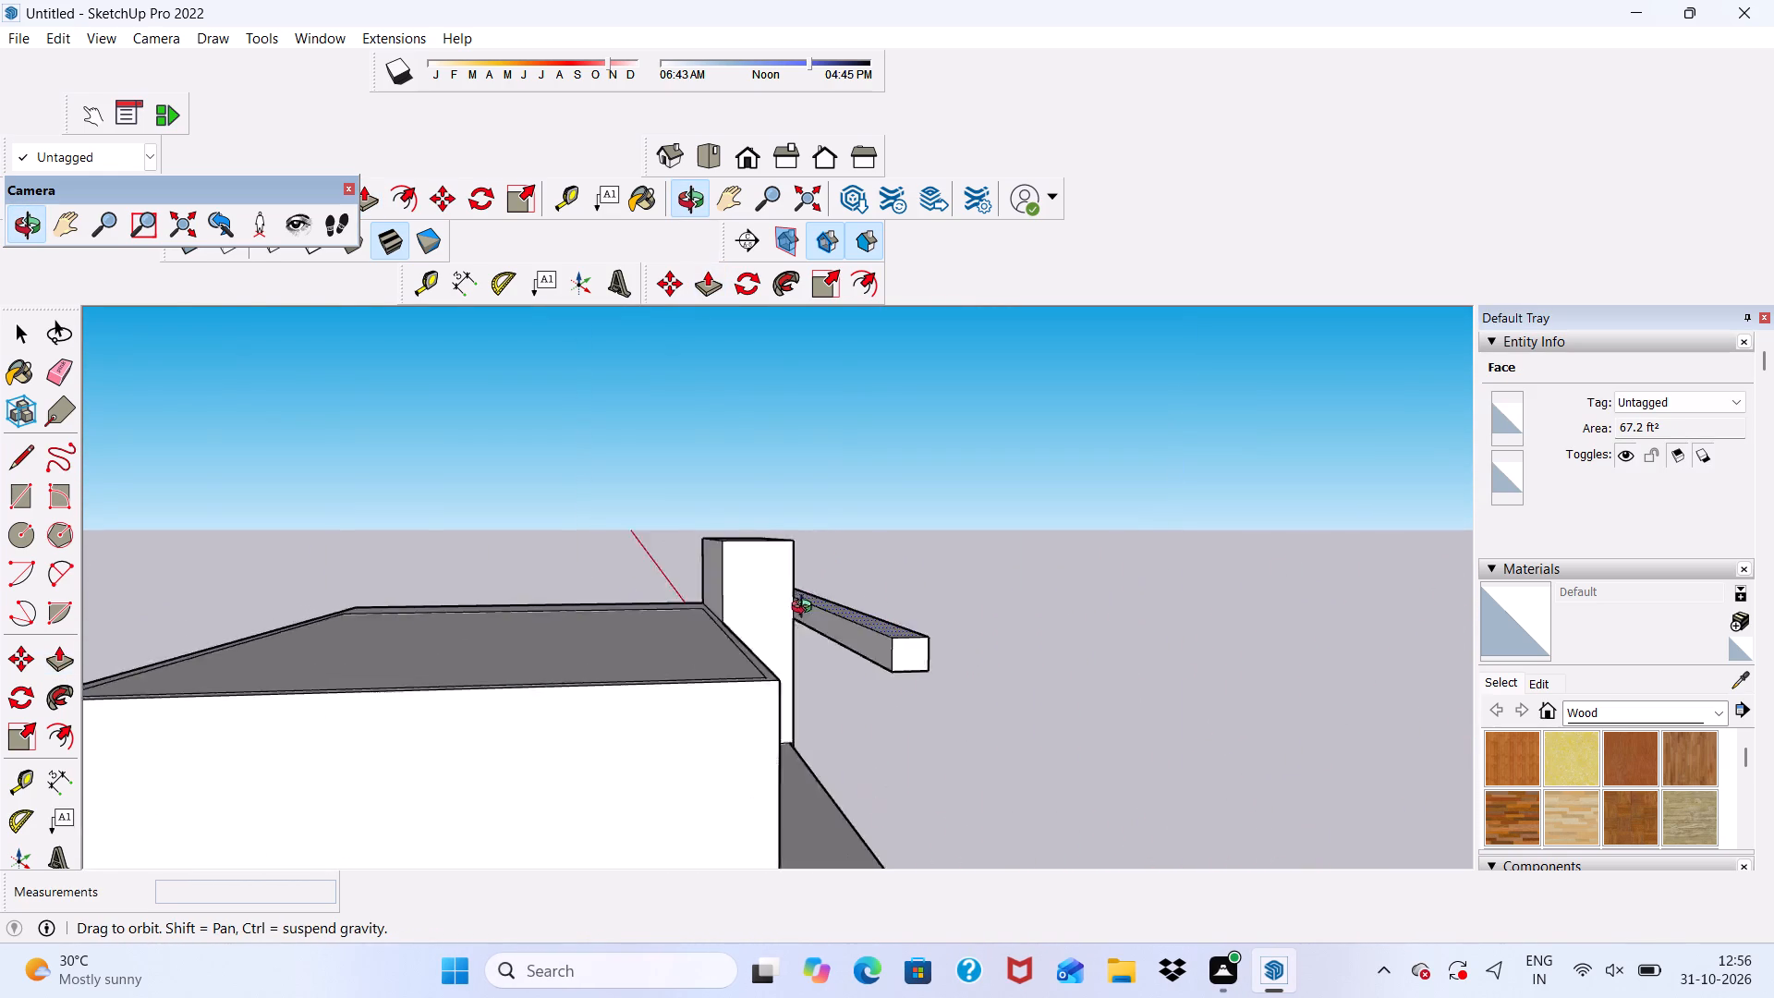
{"action": "middle_click_drag", "start_coordinate": [806, 609], "coordinate": [876, 631]}
{"action": "scroll", "coordinate": [877, 634], "scroll_direction": "up", "scroll_amount": 5}
{"action": "left_click", "coordinate": [881, 634]}
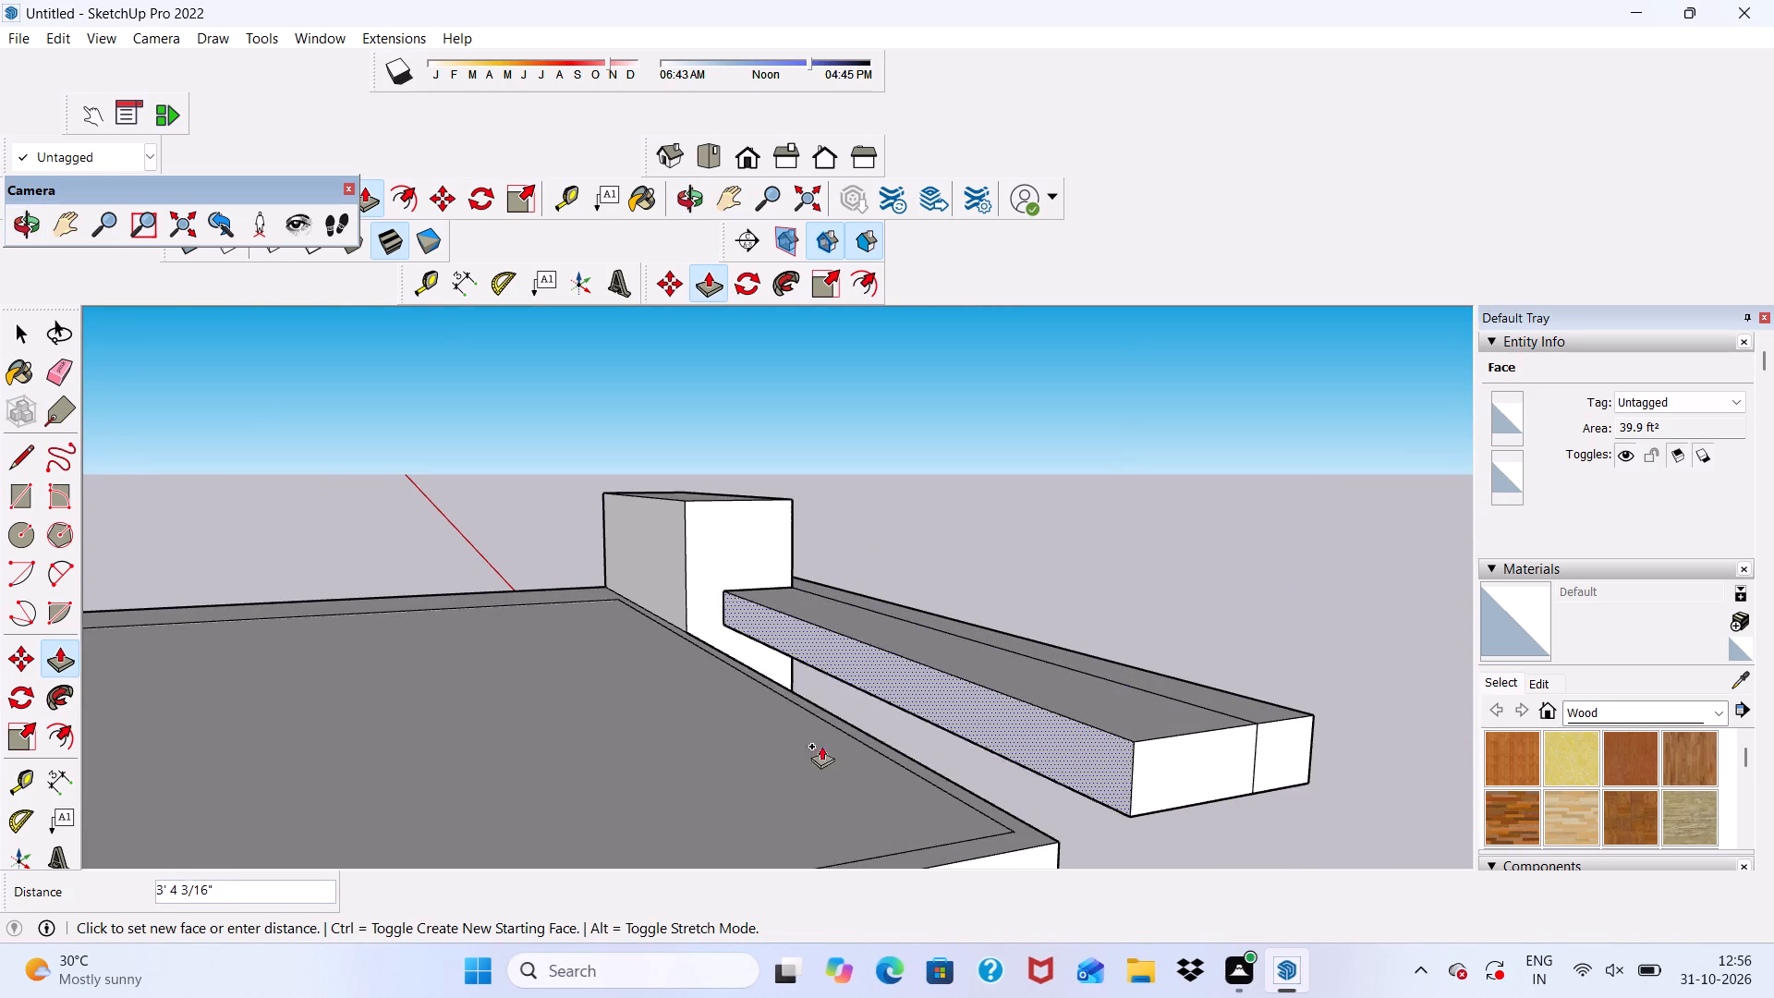
{"action": "left_click", "coordinate": [1002, 827]}
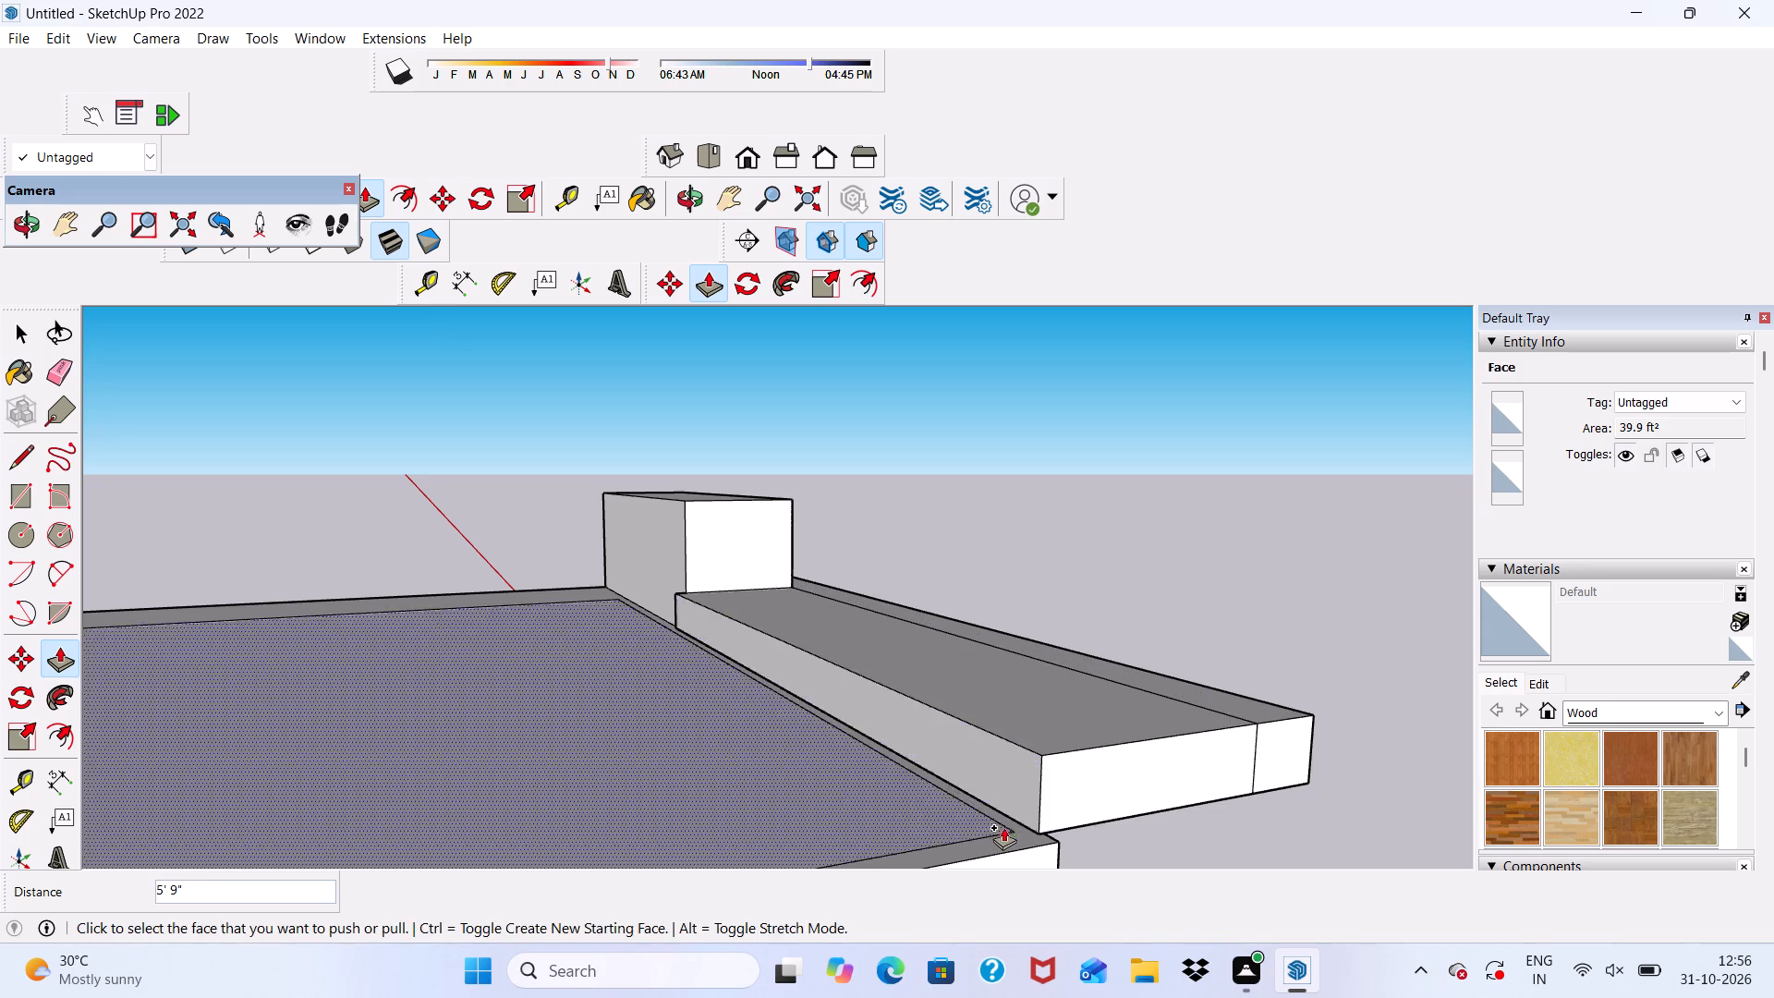
Push/Pull the underside of the canopy strip between the top beam and the building downward 8 1/16".
{"action": "scroll", "coordinate": [827, 705], "scroll_direction": "down", "scroll_amount": 5}
{"action": "middle_click_drag", "start_coordinate": [819, 728], "coordinate": [402, 493]}
{"action": "scroll", "coordinate": [402, 501], "scroll_direction": "up", "scroll_amount": 5}
{"action": "scroll", "coordinate": [465, 566], "scroll_direction": "down", "scroll_amount": 2}
{"action": "middle_click_drag", "start_coordinate": [481, 568], "coordinate": [433, 581]}
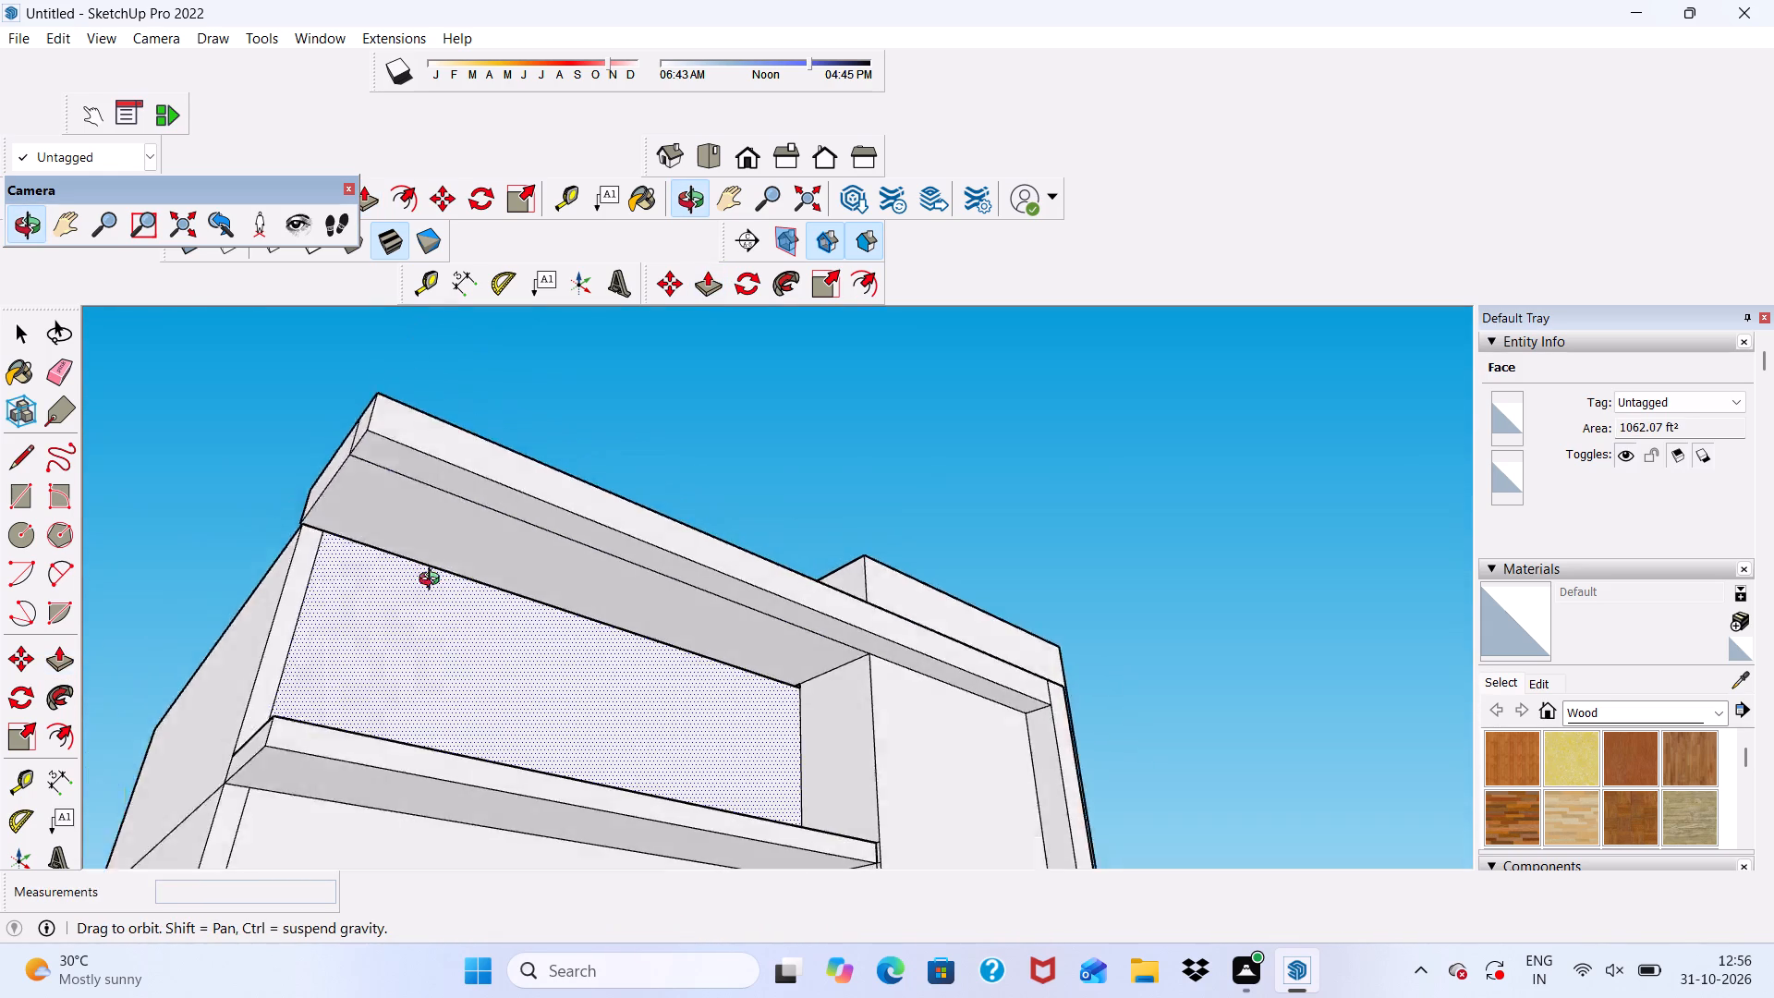
{"action": "middle_click_drag", "start_coordinate": [433, 581], "coordinate": [337, 592]}
{"action": "scroll", "coordinate": [442, 595], "scroll_direction": "up", "scroll_amount": 5}
{"action": "left_click", "coordinate": [447, 590]}
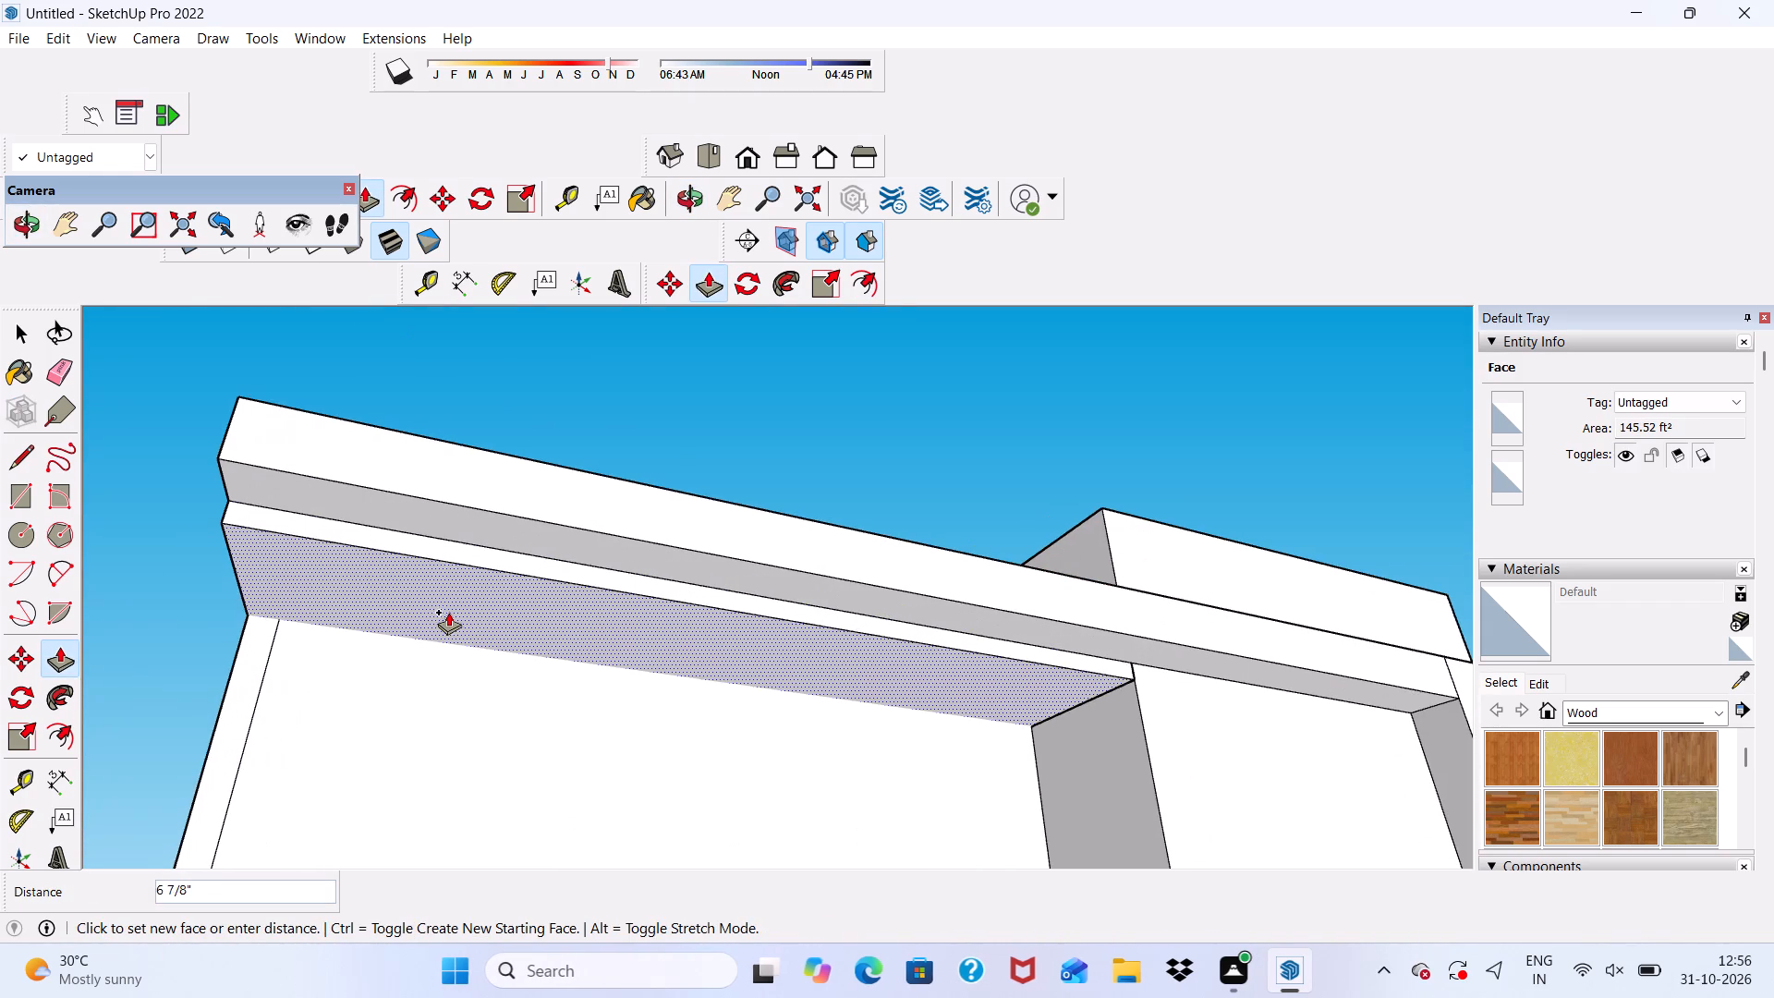
{"action": "left_click", "coordinate": [450, 614]}
Examine the stepped canopy and top beam from below, the front and the building's side.
{"action": "scroll", "coordinate": [482, 576], "scroll_direction": "down", "scroll_amount": 5}
{"action": "middle_click_drag", "start_coordinate": [584, 606], "coordinate": [476, 644]}
{"action": "scroll", "coordinate": [674, 601], "scroll_direction": "up", "scroll_amount": 2}
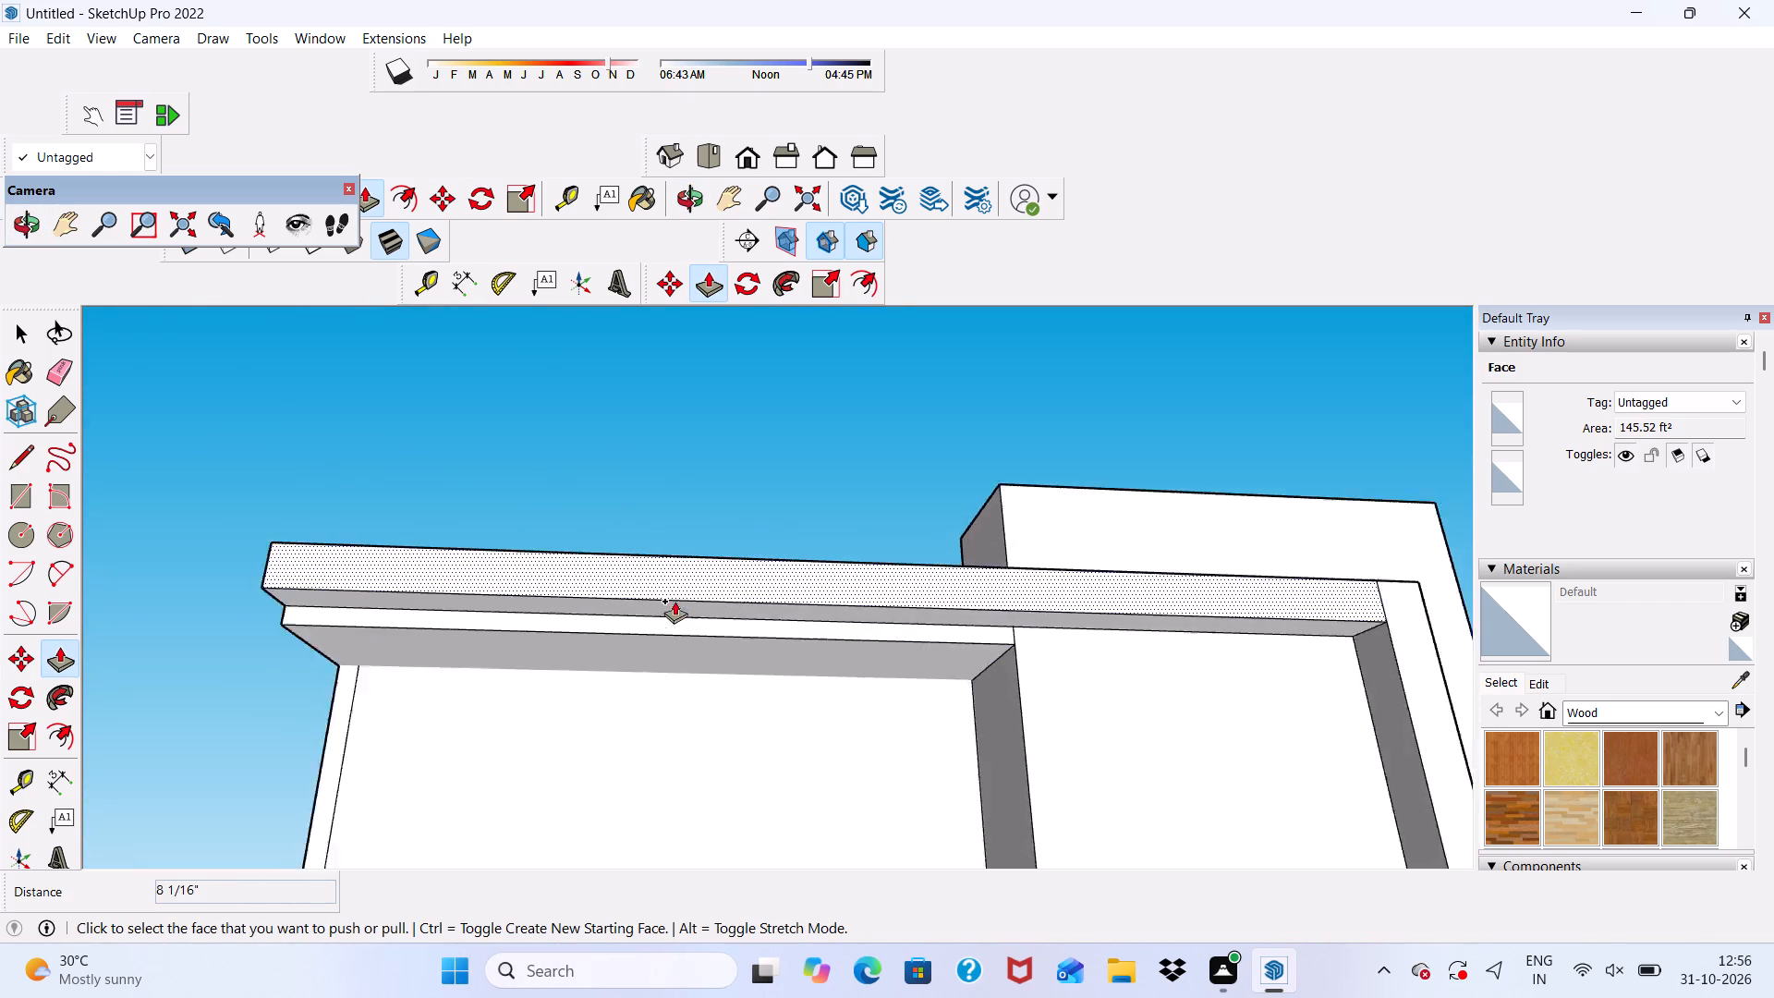
{"action": "scroll", "coordinate": [674, 601], "scroll_direction": "up", "scroll_amount": 5}
{"action": "scroll", "coordinate": [669, 601], "scroll_direction": "down", "scroll_amount": 4}
{"action": "middle_click_drag", "start_coordinate": [641, 615], "coordinate": [552, 773]}
{"action": "scroll", "coordinate": [550, 769], "scroll_direction": "up", "scroll_amount": 1}
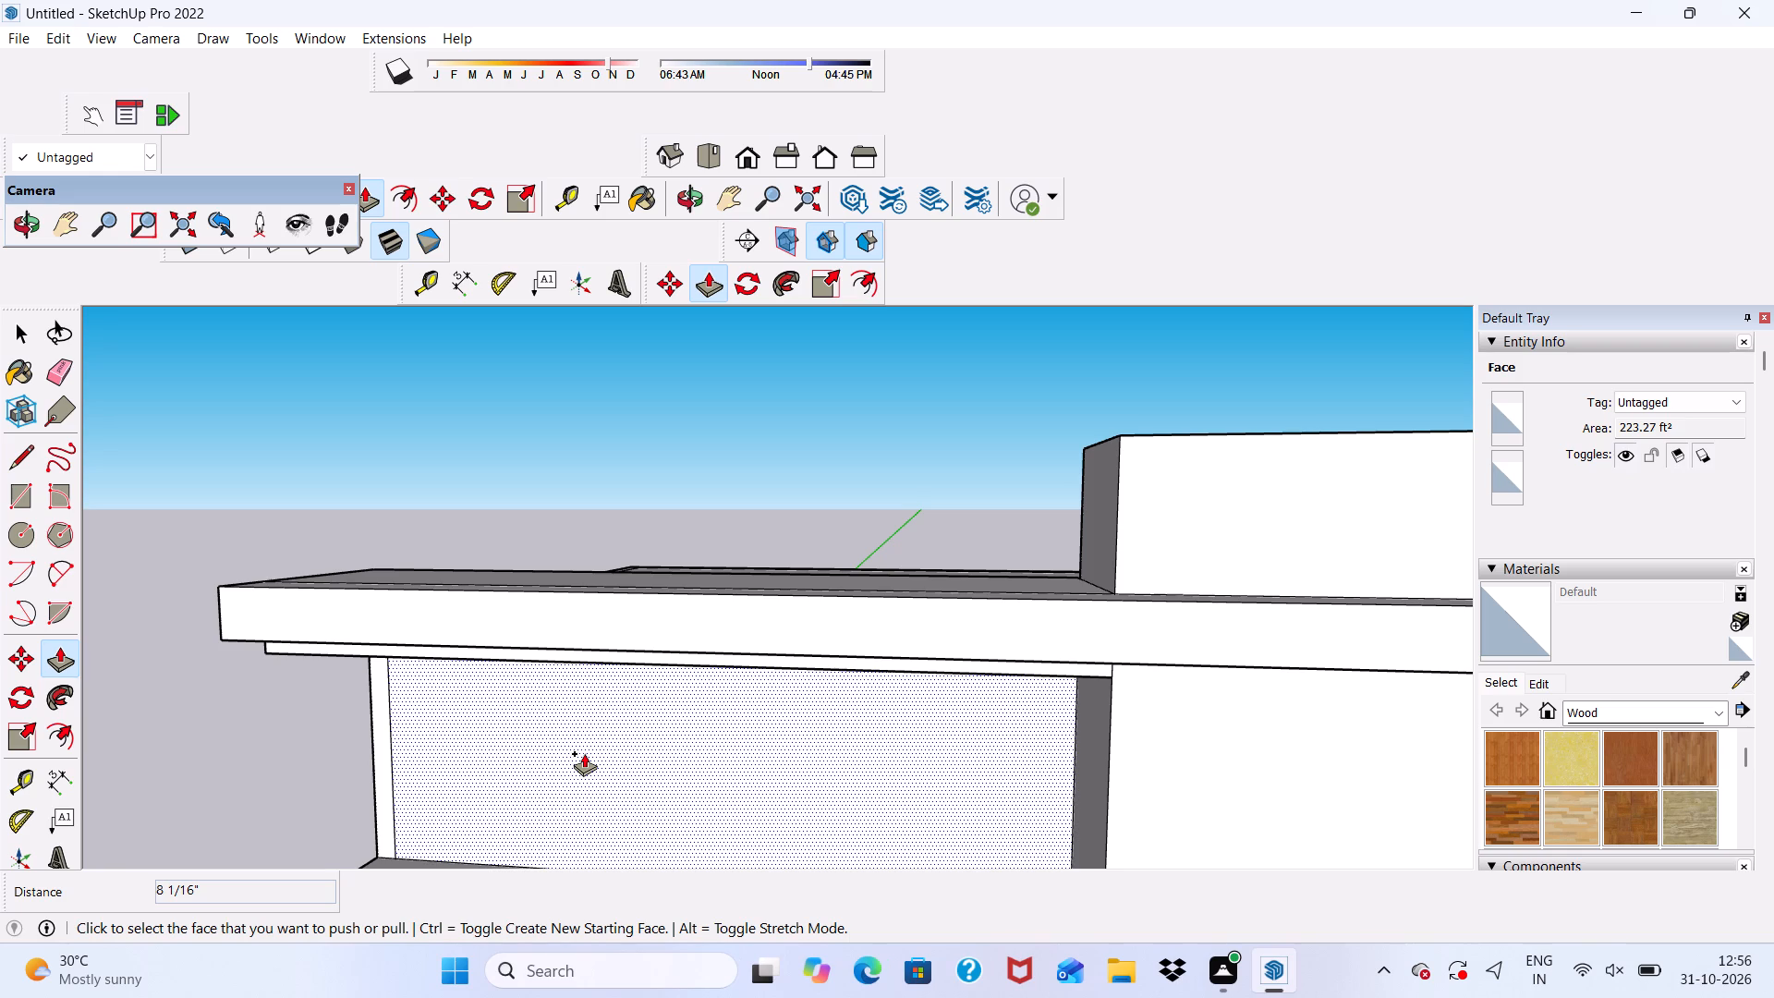
{"action": "scroll", "coordinate": [589, 773], "scroll_direction": "down", "scroll_amount": 7}
{"action": "middle_click_drag", "start_coordinate": [717, 733], "coordinate": [1090, 701]}
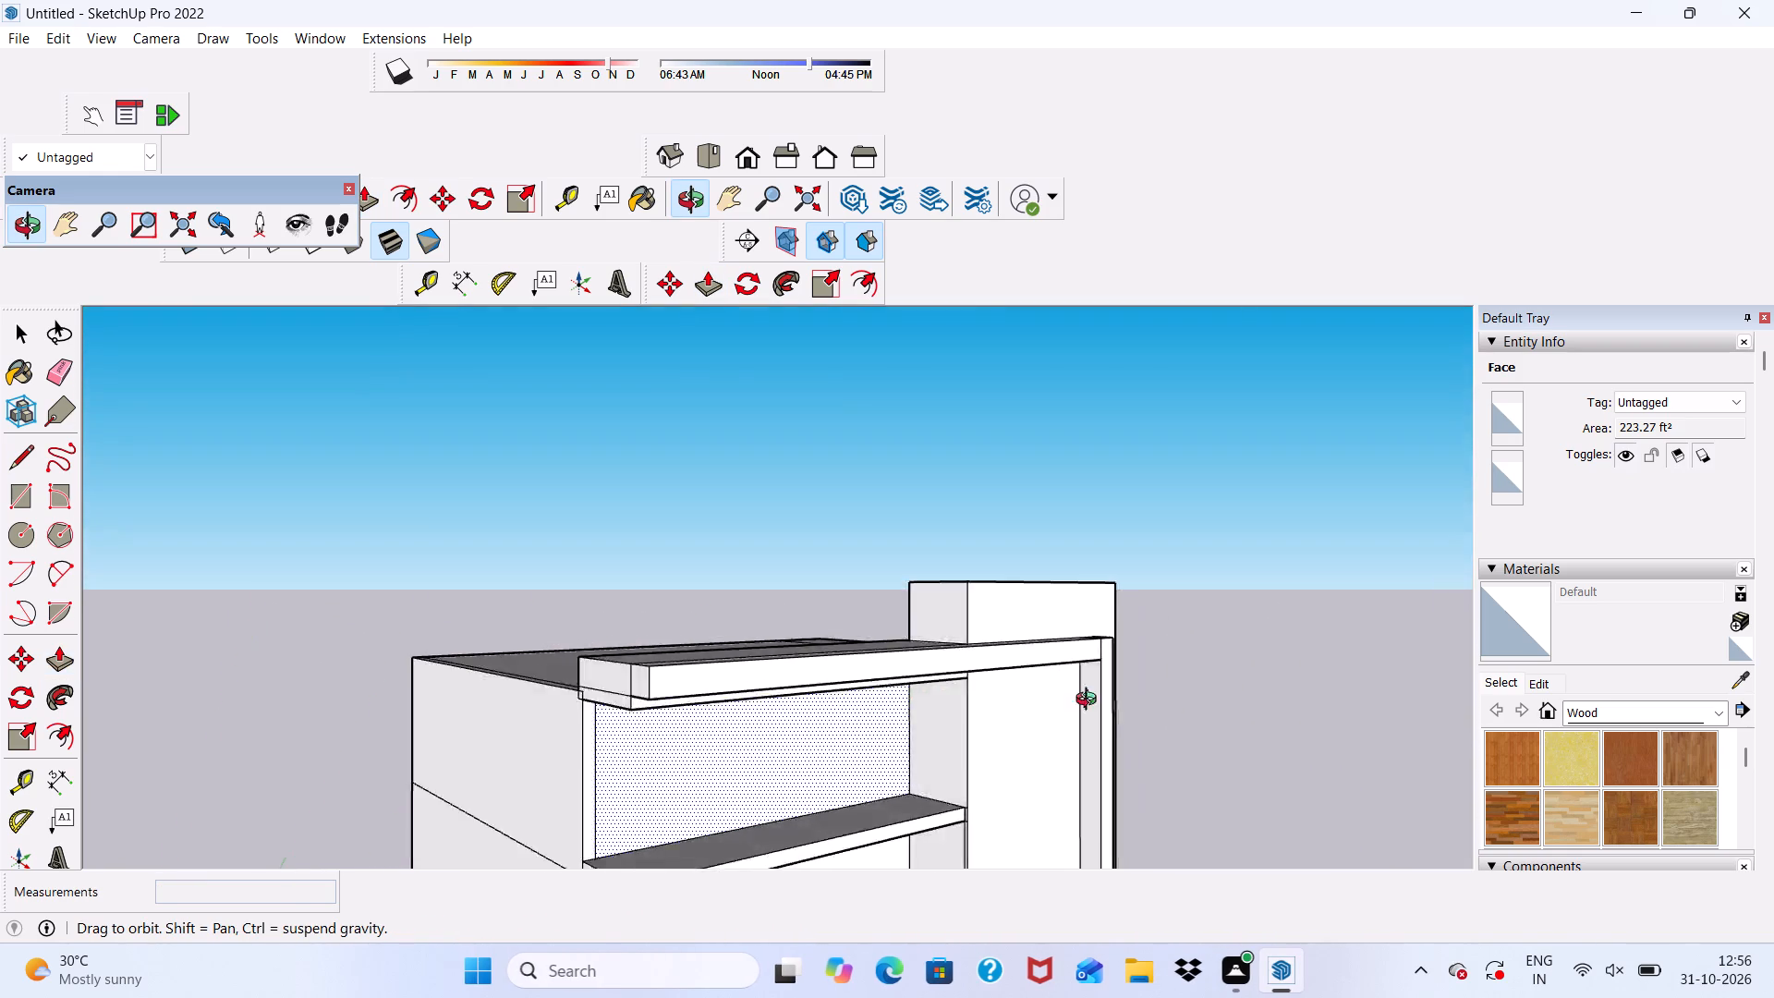
{"action": "middle_click_drag", "start_coordinate": [1090, 701], "coordinate": [1270, 686]}
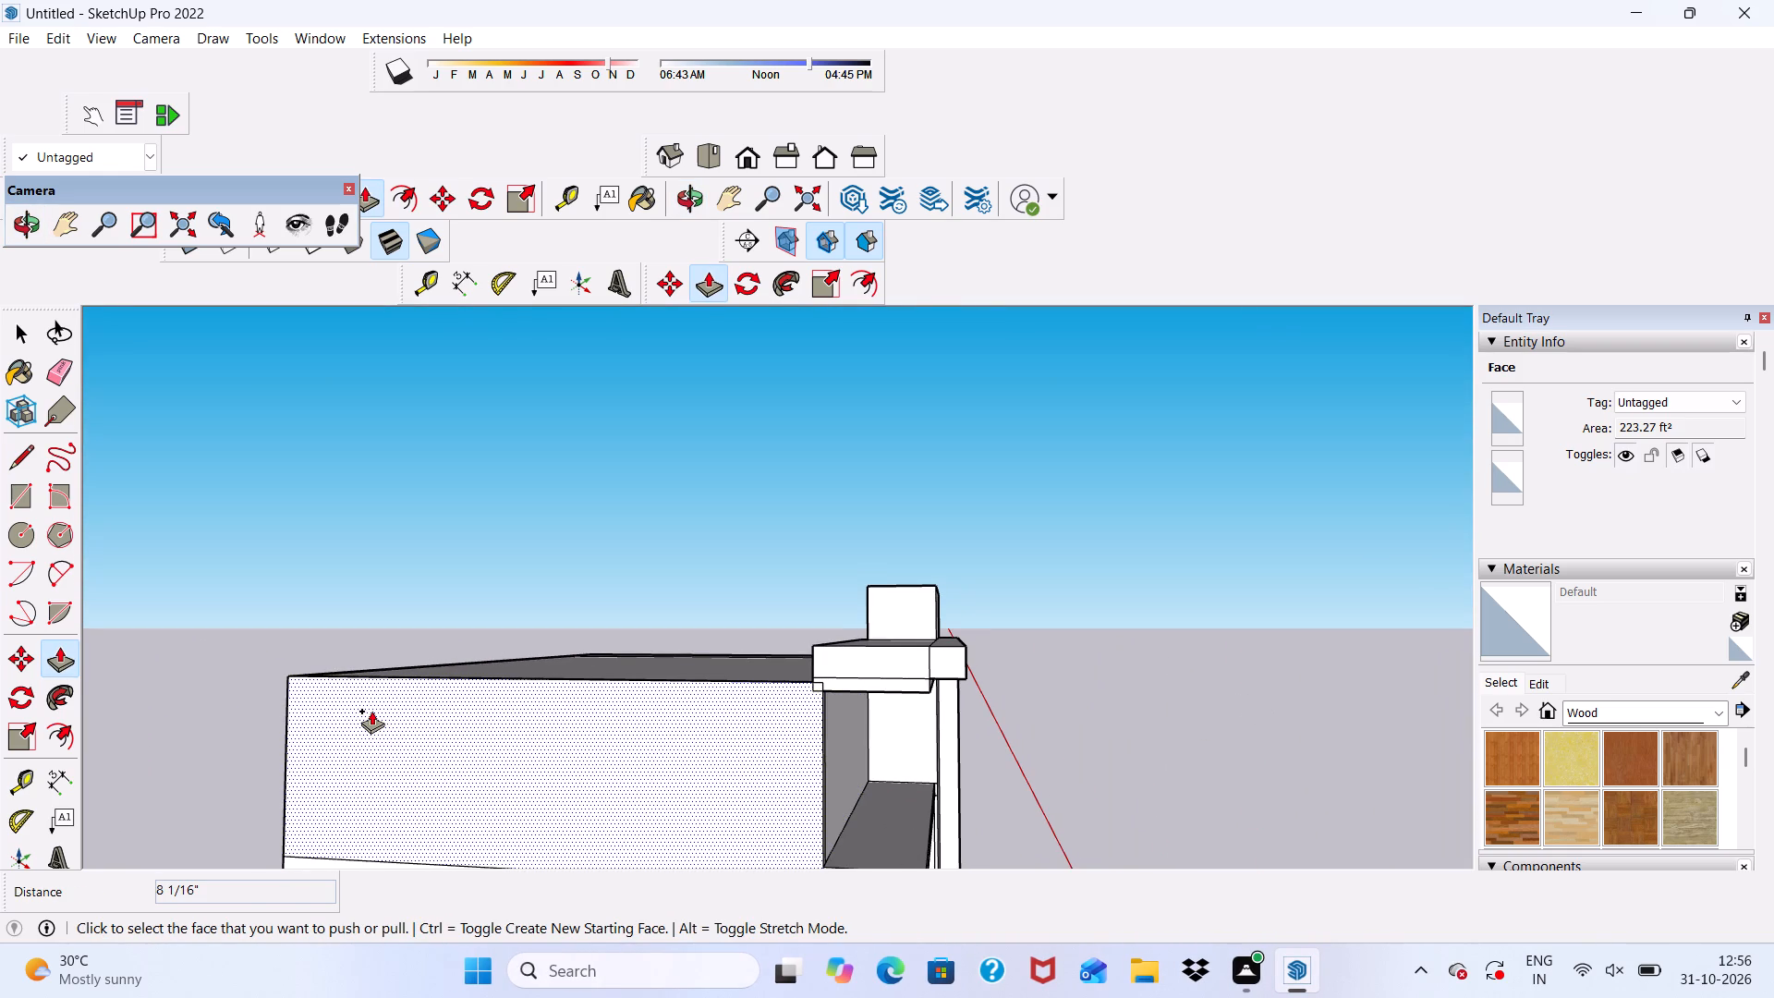
{"action": "key", "text": "space"}
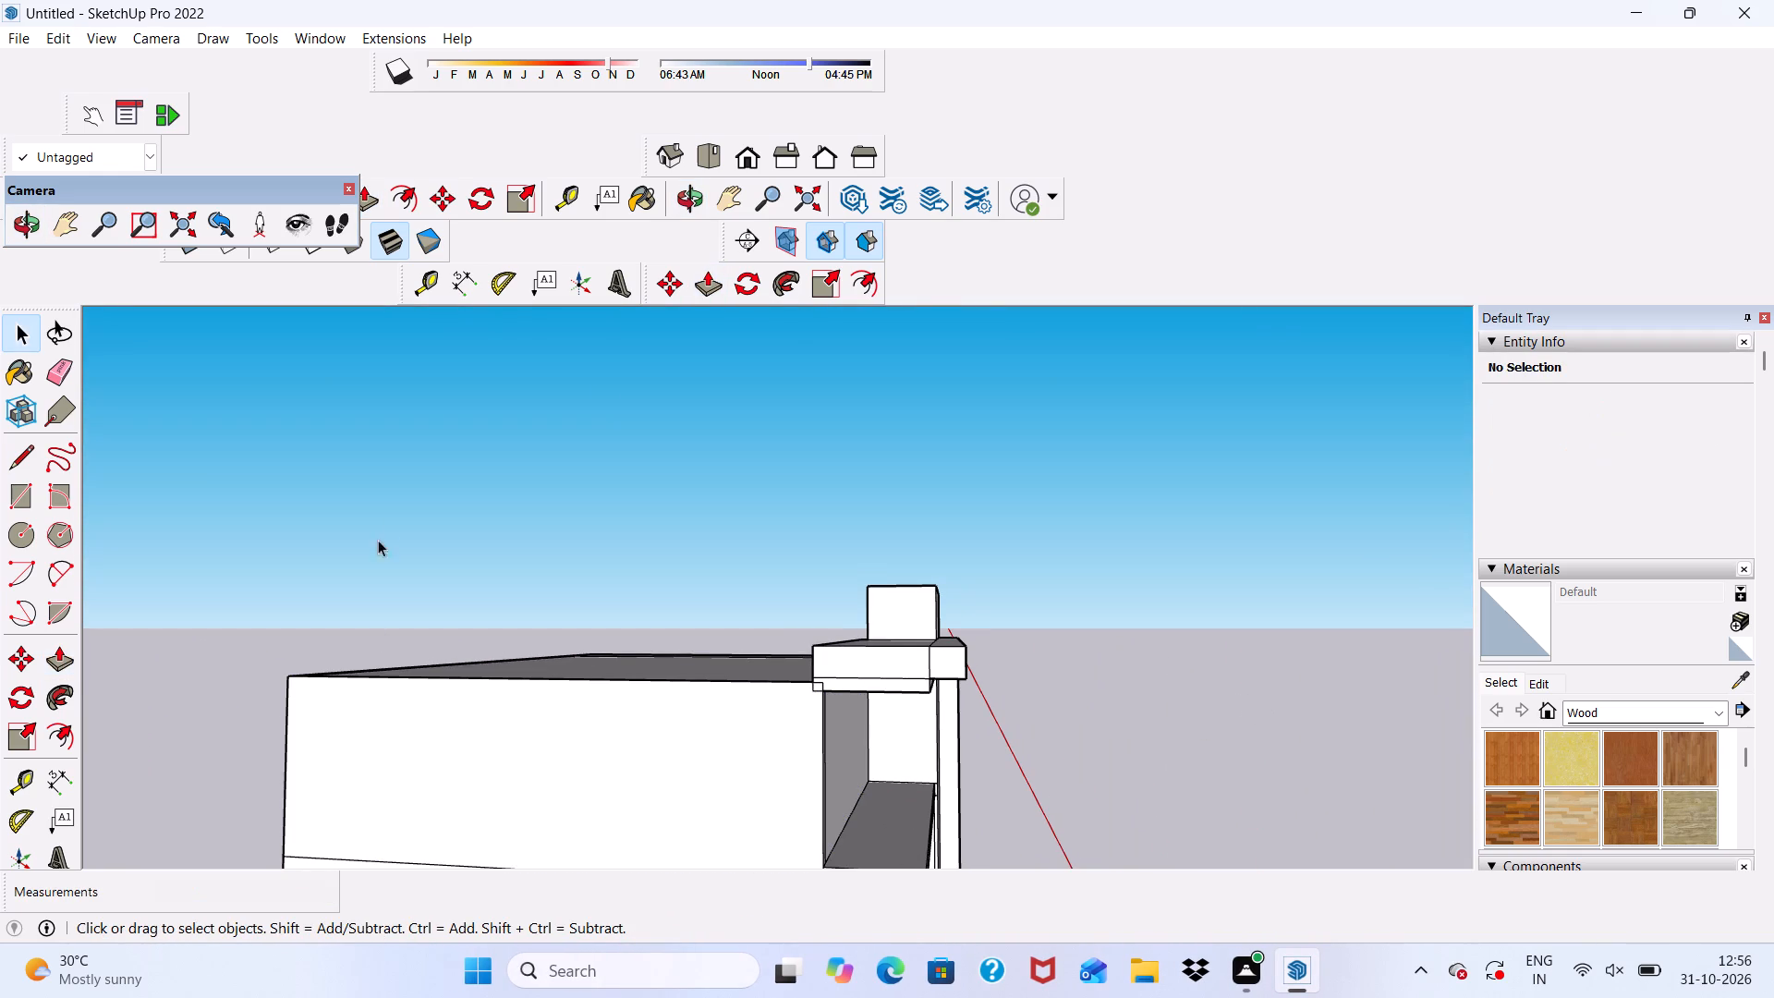
Push/Pull the top face of the canopy's rear part, beside the roof, downward 1' 3 11/16".
{"action": "left_click", "coordinate": [718, 275]}
{"action": "scroll", "coordinate": [892, 503], "scroll_direction": "down", "scroll_amount": 2}
{"action": "middle_click_drag", "start_coordinate": [909, 554], "coordinate": [848, 663]}
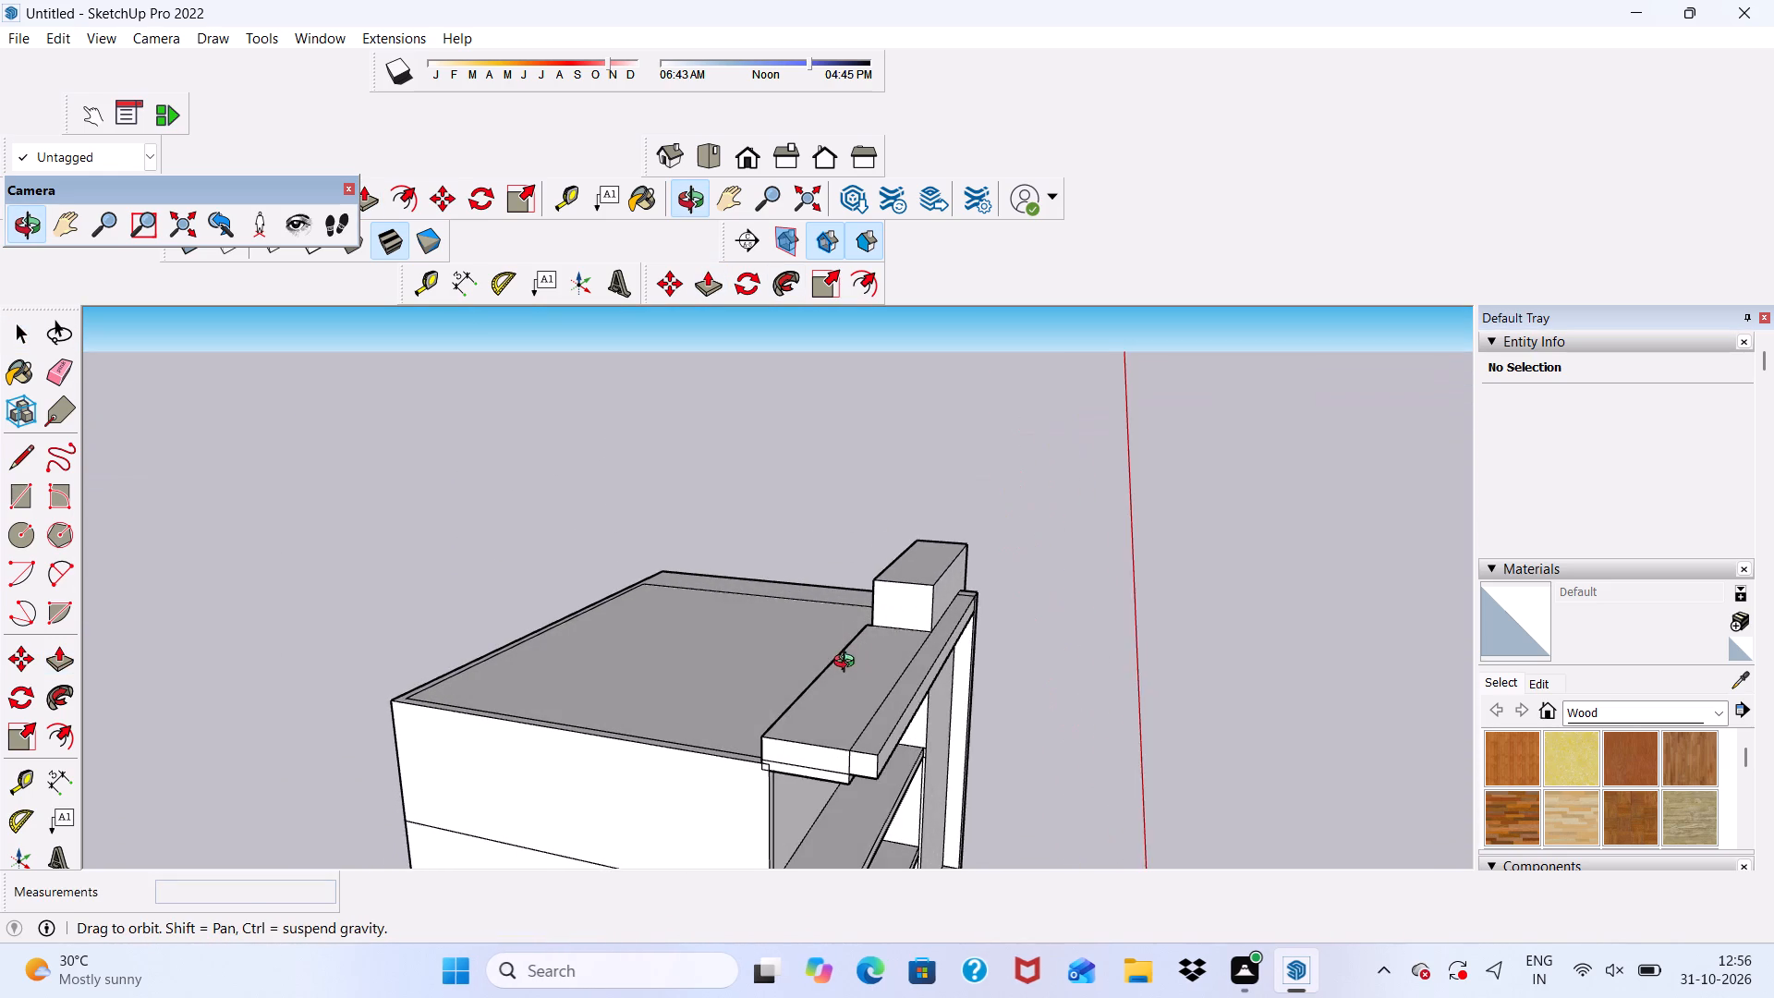
{"action": "middle_click_drag", "start_coordinate": [848, 663], "coordinate": [845, 663]}
{"action": "scroll", "coordinate": [845, 669], "scroll_direction": "up", "scroll_amount": 1}
{"action": "left_click", "coordinate": [842, 700]}
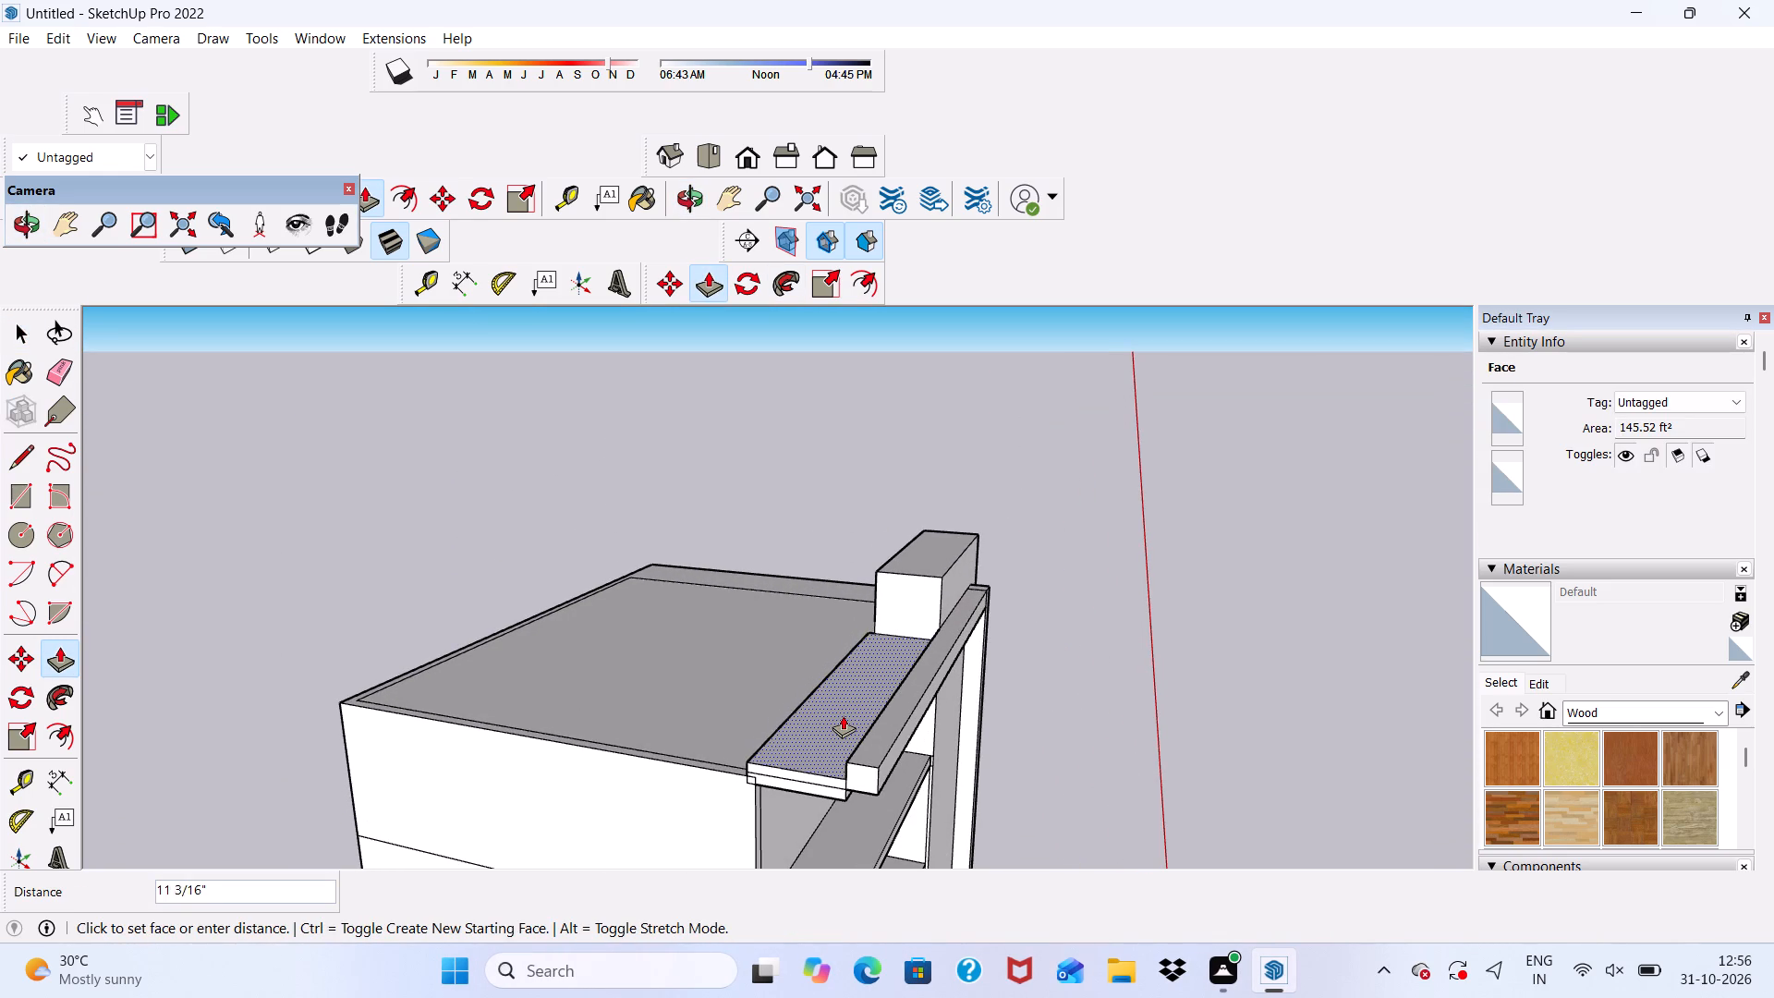
{"action": "left_click", "coordinate": [844, 719]}
Push/Pull the front beam's long top face downward 1' 3 11/16" to level it with the rear canopy top.
{"action": "scroll", "coordinate": [866, 701], "scroll_direction": "down", "scroll_amount": 3}
{"action": "middle_click_drag", "start_coordinate": [893, 699], "coordinate": [793, 545]}
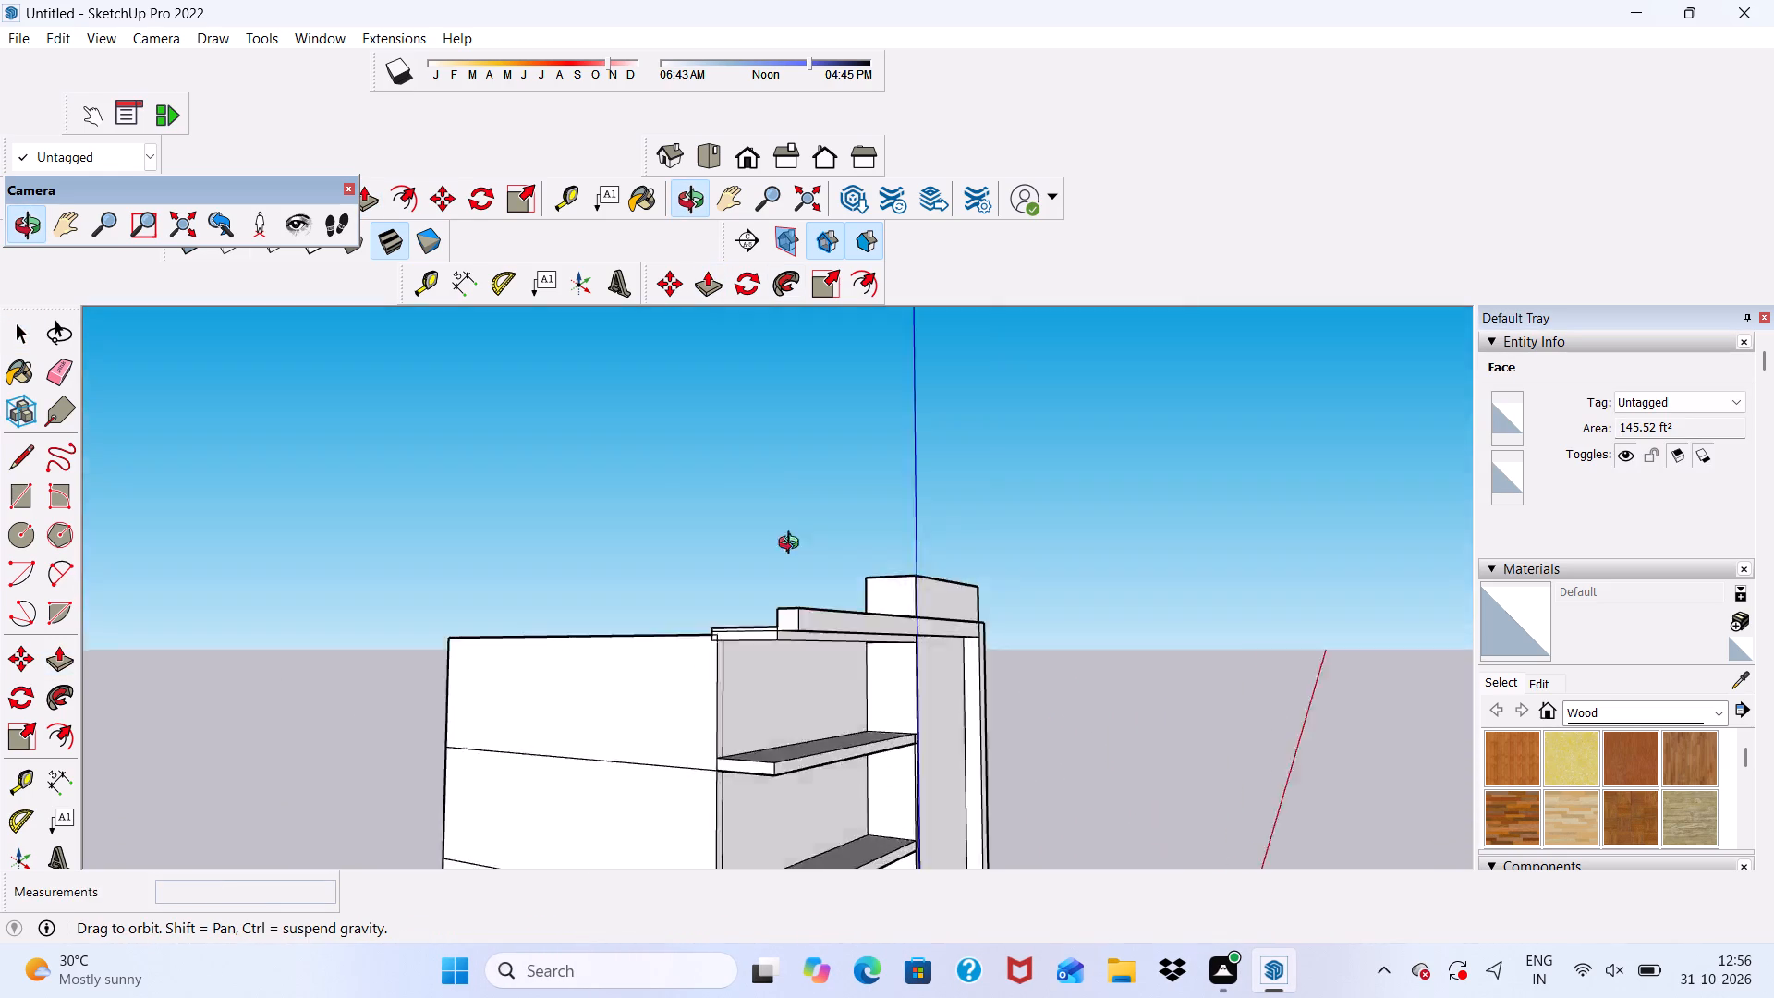
{"action": "middle_click_drag", "start_coordinate": [793, 545], "coordinate": [716, 491]}
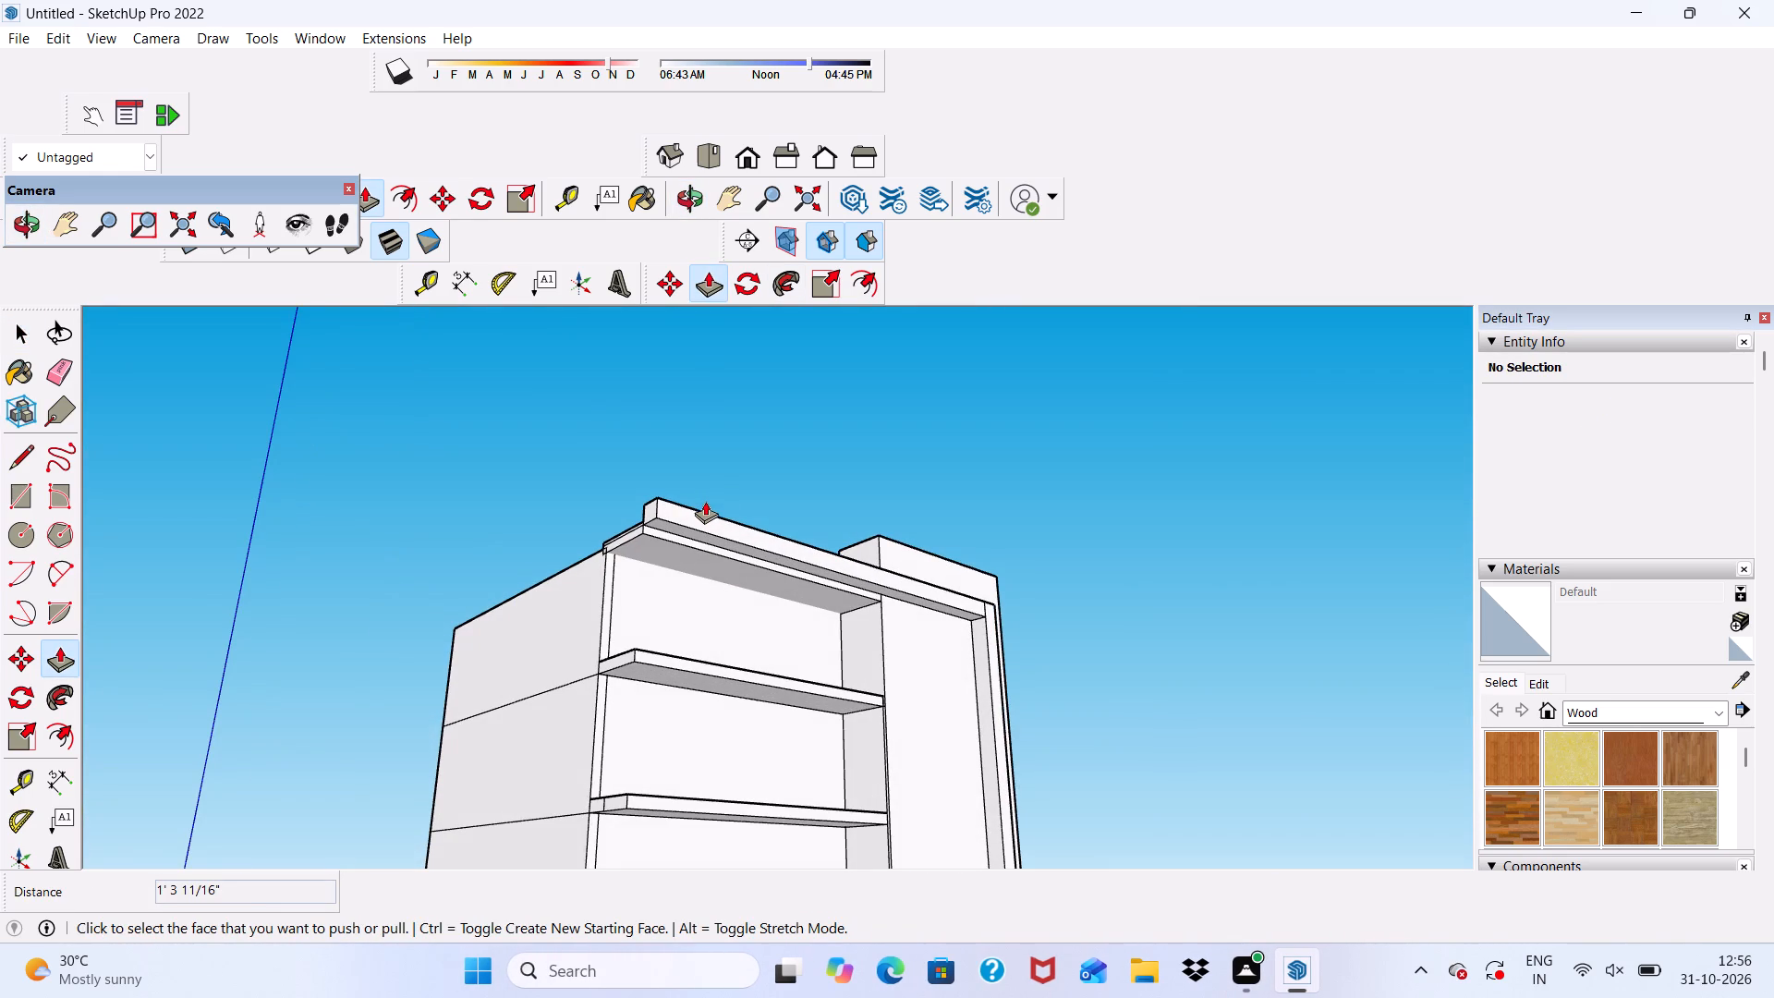
{"action": "middle_click_drag", "start_coordinate": [708, 509], "coordinate": [965, 784]}
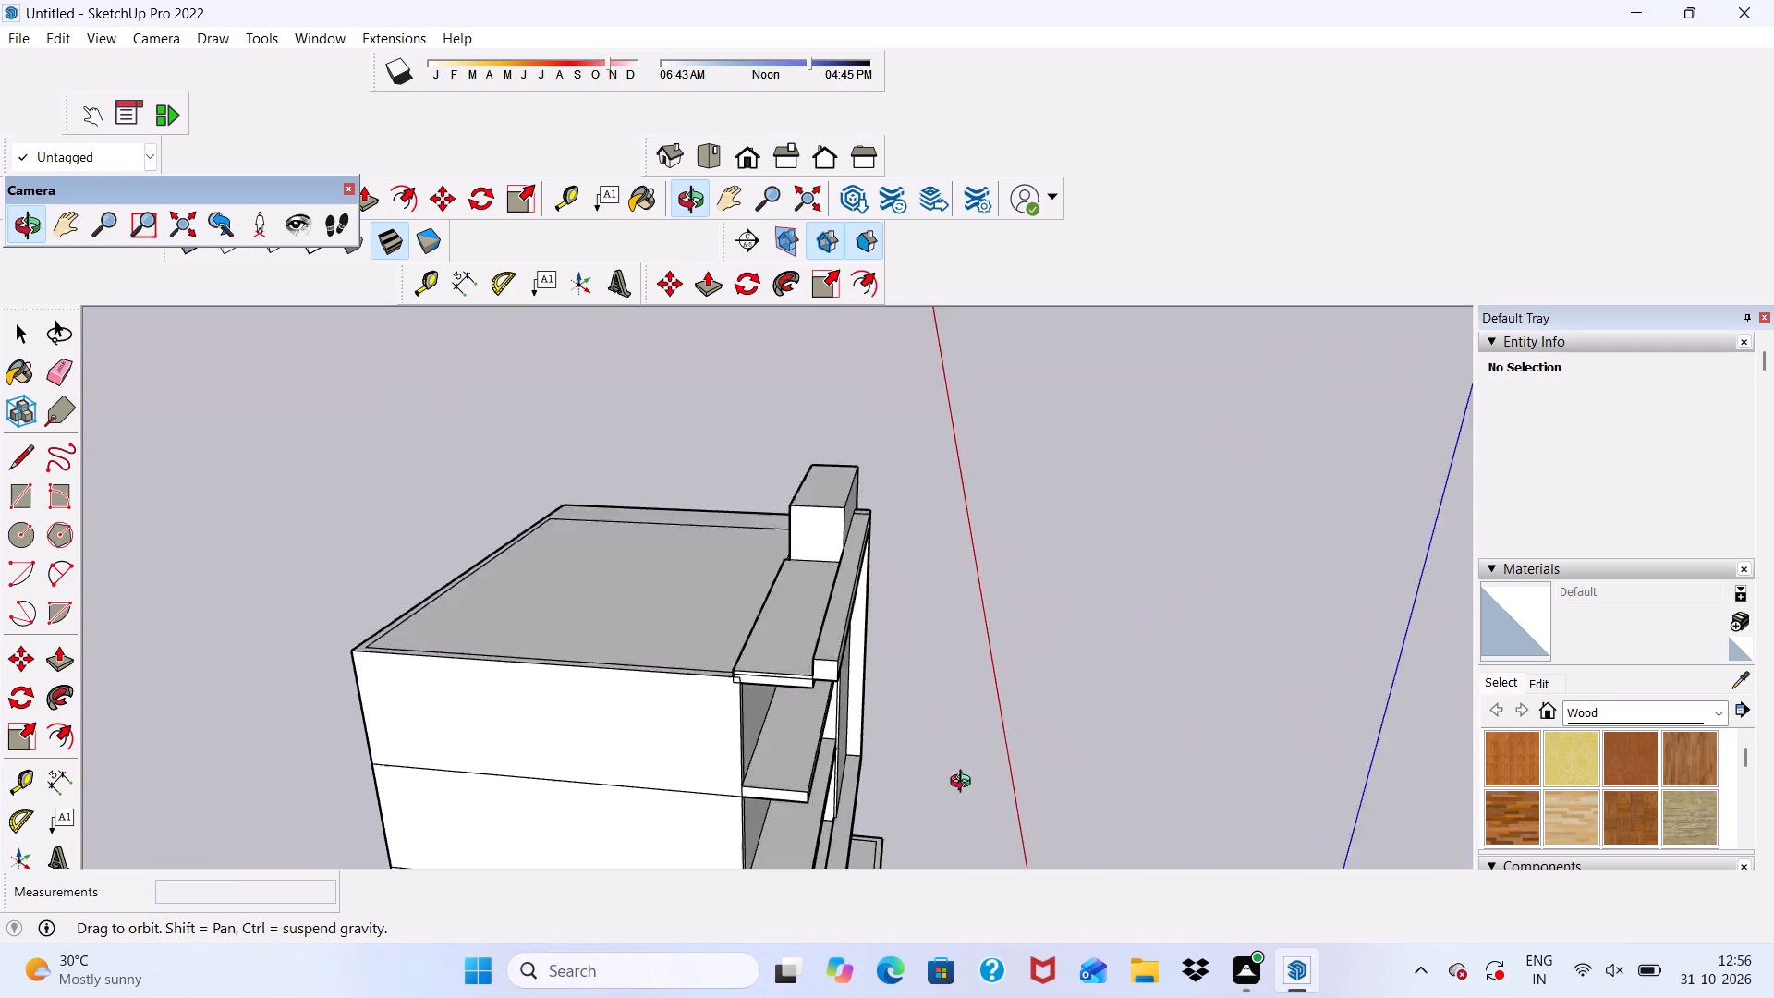
{"action": "middle_click_drag", "start_coordinate": [965, 784], "coordinate": [965, 827]}
{"action": "scroll", "coordinate": [872, 687], "scroll_direction": "up", "scroll_amount": 8}
{"action": "left_click", "coordinate": [821, 627]}
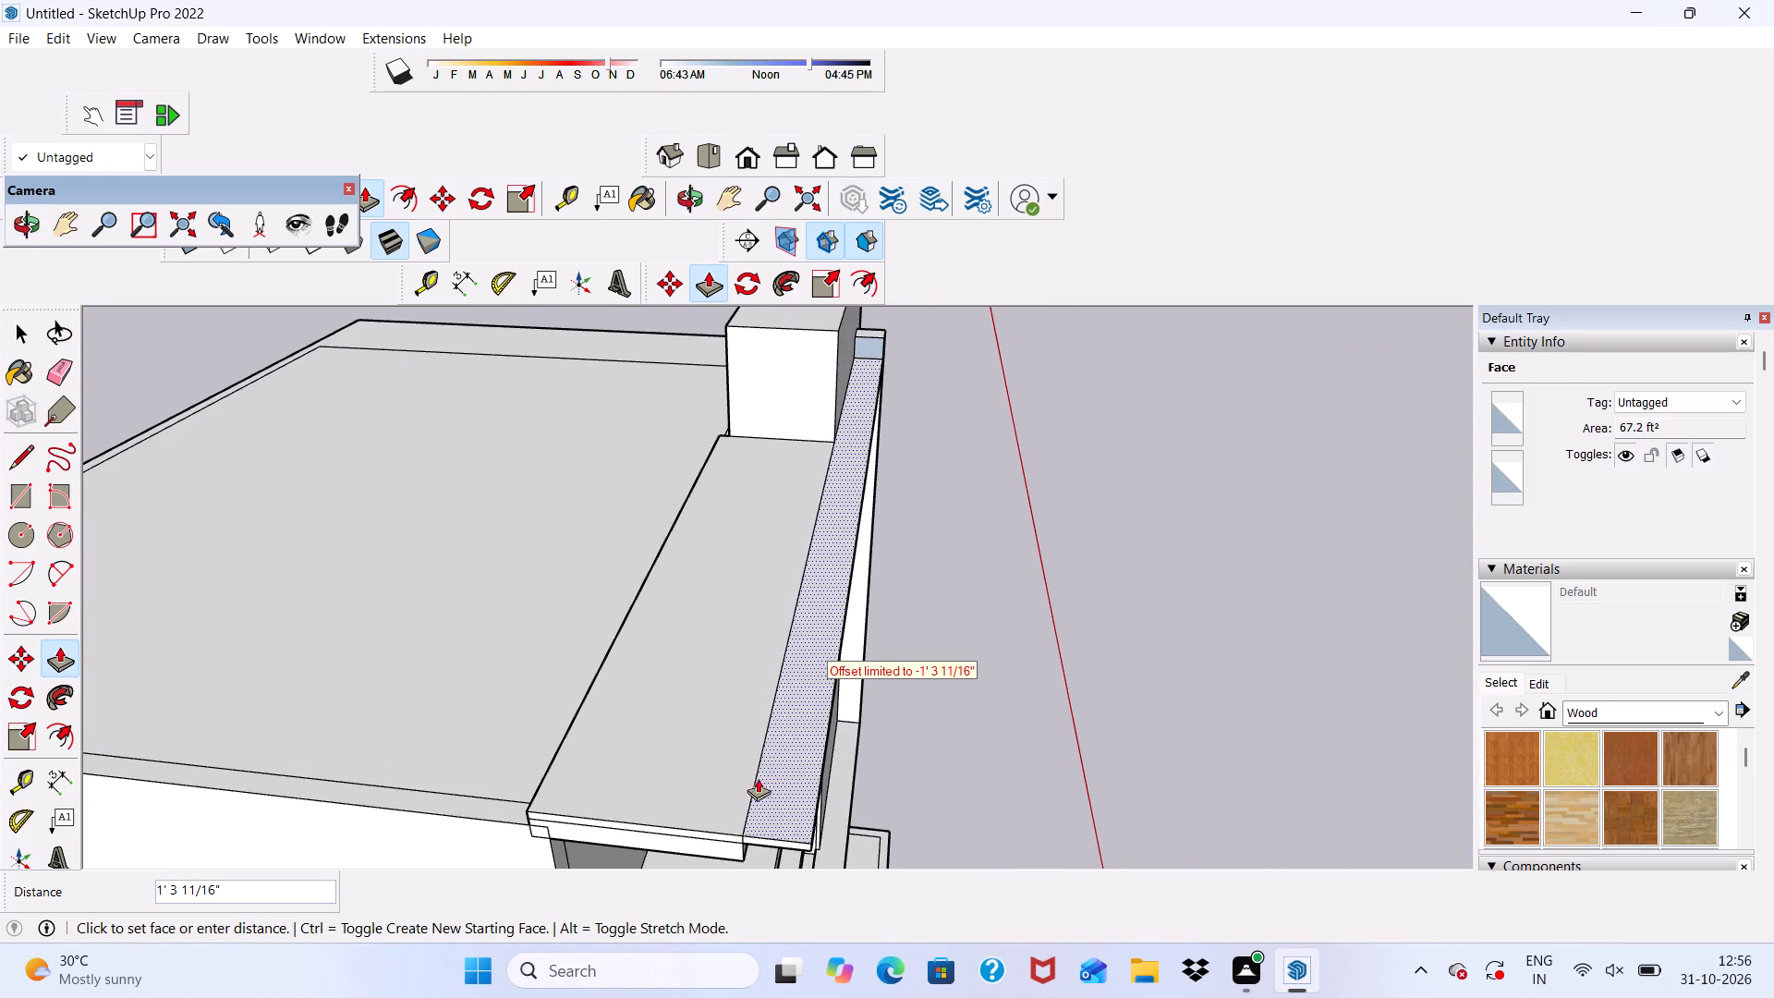
{"action": "left_click", "coordinate": [721, 834]}
Push/Pull the front beam's underside downward 8 1/16" to make it flush with the canopy's underside.
{"action": "scroll", "coordinate": [776, 737], "scroll_direction": "down", "scroll_amount": 2}
{"action": "middle_click_drag", "start_coordinate": [776, 737], "coordinate": [647, 495]}
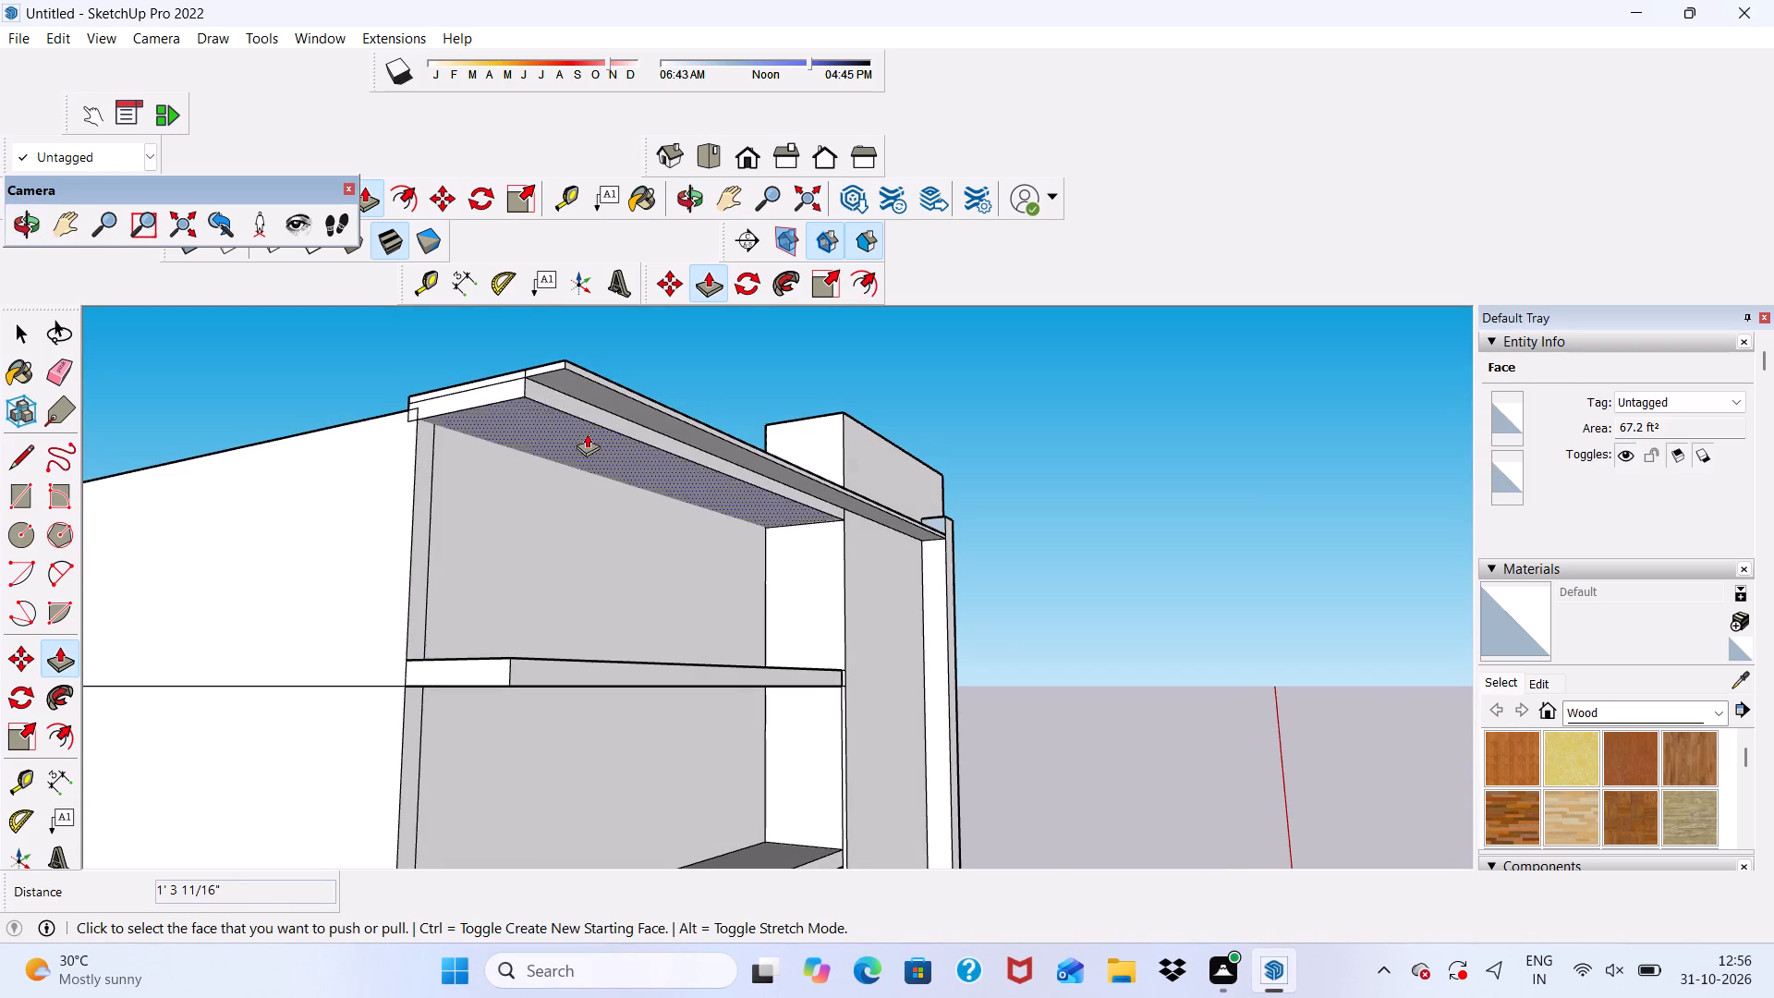
{"action": "scroll", "coordinate": [452, 239], "scroll_direction": "up", "scroll_amount": 4}
{"action": "scroll", "coordinate": [601, 422], "scroll_direction": "up", "scroll_amount": 5}
{"action": "scroll", "coordinate": [608, 378], "scroll_direction": "down", "scroll_amount": 1}
{"action": "left_click", "coordinate": [602, 384]}
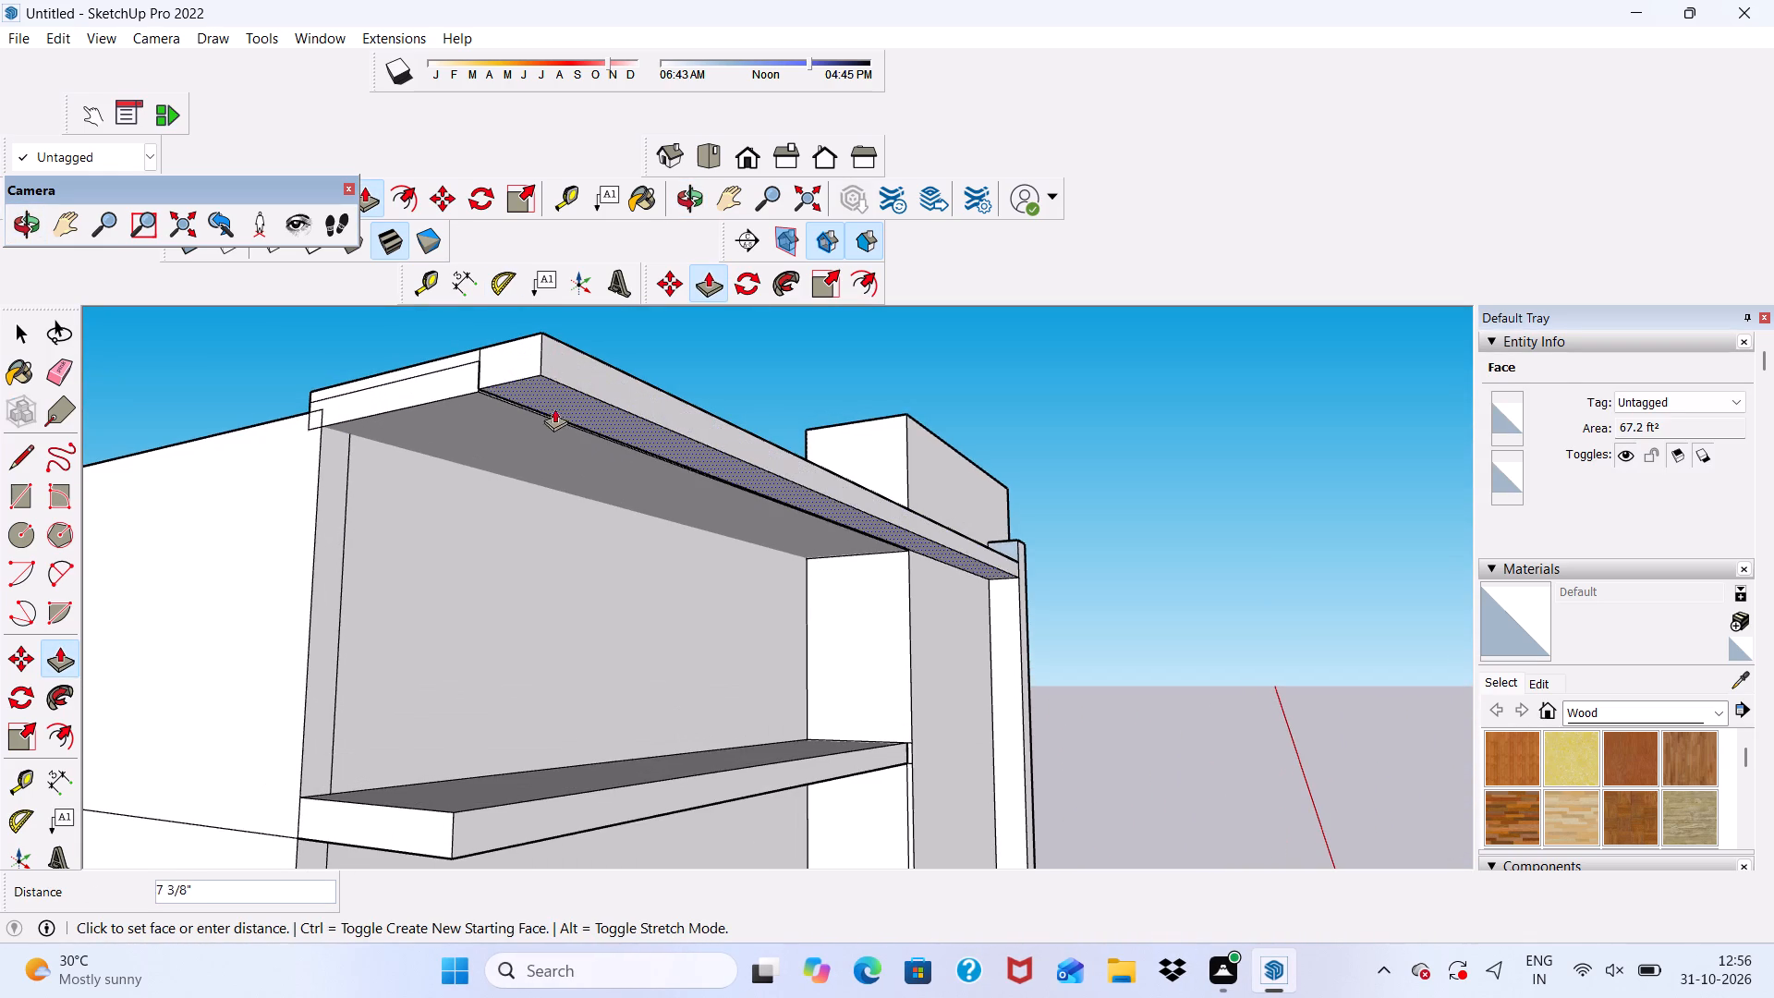
{"action": "left_click", "coordinate": [463, 399]}
{"action": "scroll", "coordinate": [492, 406], "scroll_direction": "down", "scroll_amount": 1}
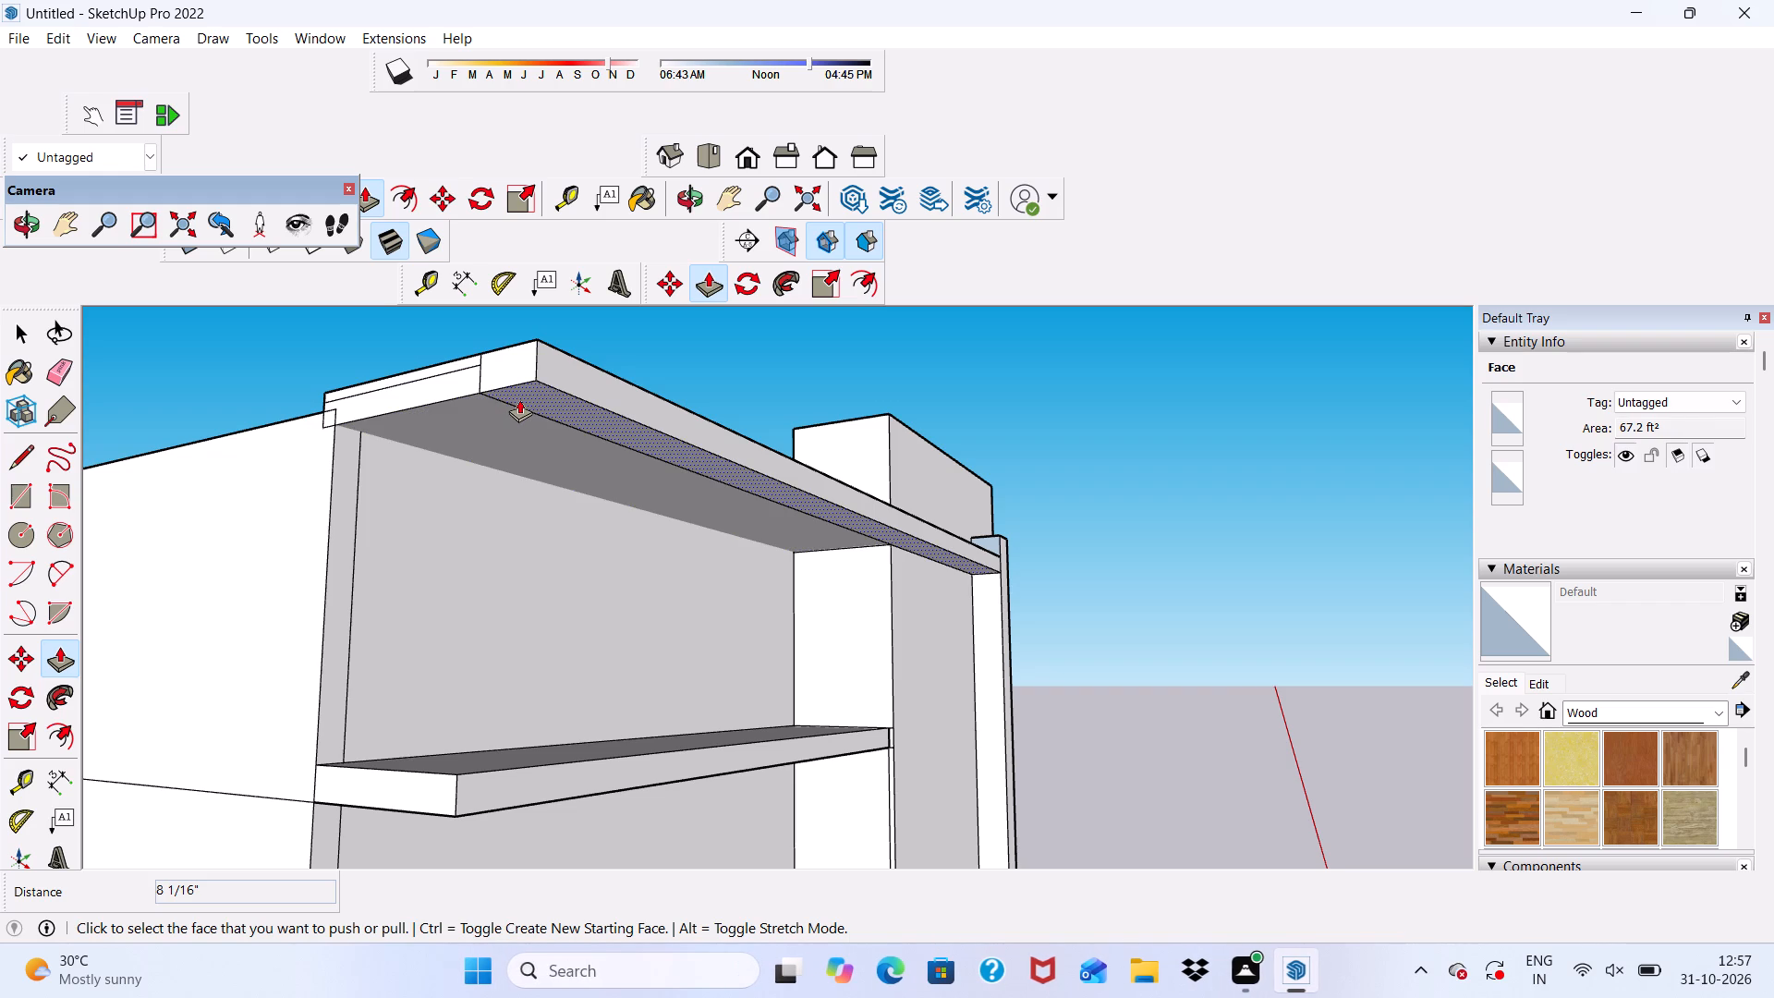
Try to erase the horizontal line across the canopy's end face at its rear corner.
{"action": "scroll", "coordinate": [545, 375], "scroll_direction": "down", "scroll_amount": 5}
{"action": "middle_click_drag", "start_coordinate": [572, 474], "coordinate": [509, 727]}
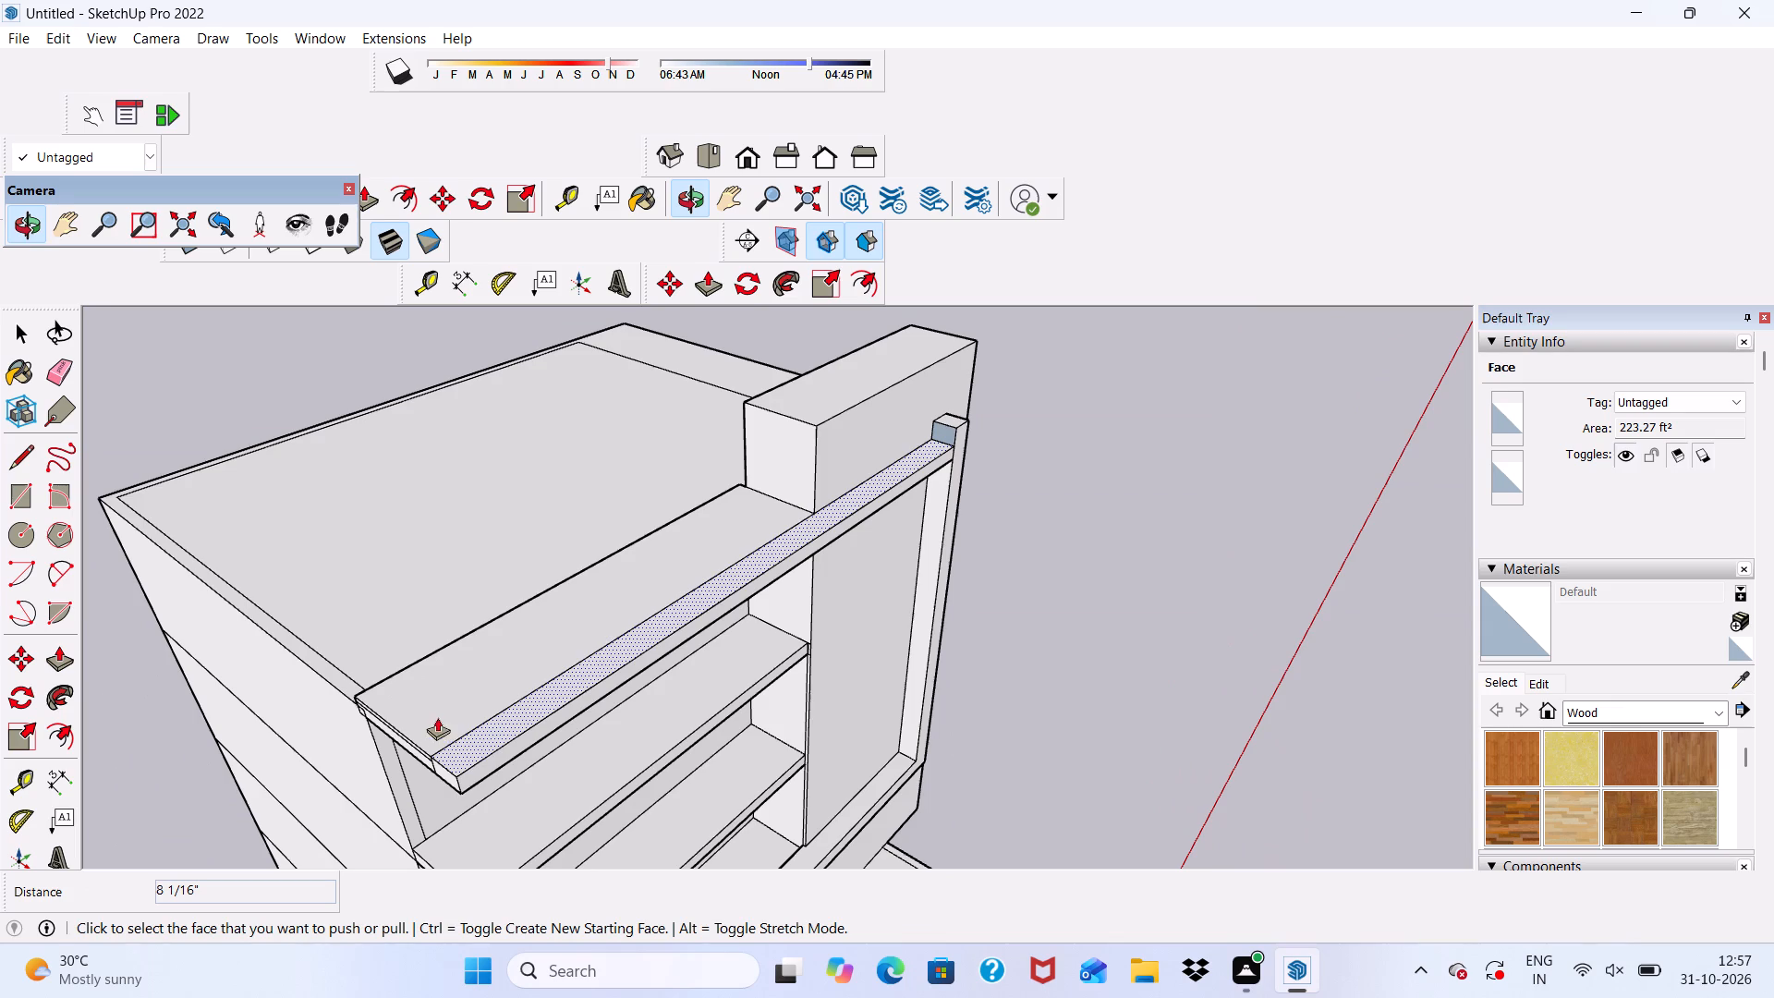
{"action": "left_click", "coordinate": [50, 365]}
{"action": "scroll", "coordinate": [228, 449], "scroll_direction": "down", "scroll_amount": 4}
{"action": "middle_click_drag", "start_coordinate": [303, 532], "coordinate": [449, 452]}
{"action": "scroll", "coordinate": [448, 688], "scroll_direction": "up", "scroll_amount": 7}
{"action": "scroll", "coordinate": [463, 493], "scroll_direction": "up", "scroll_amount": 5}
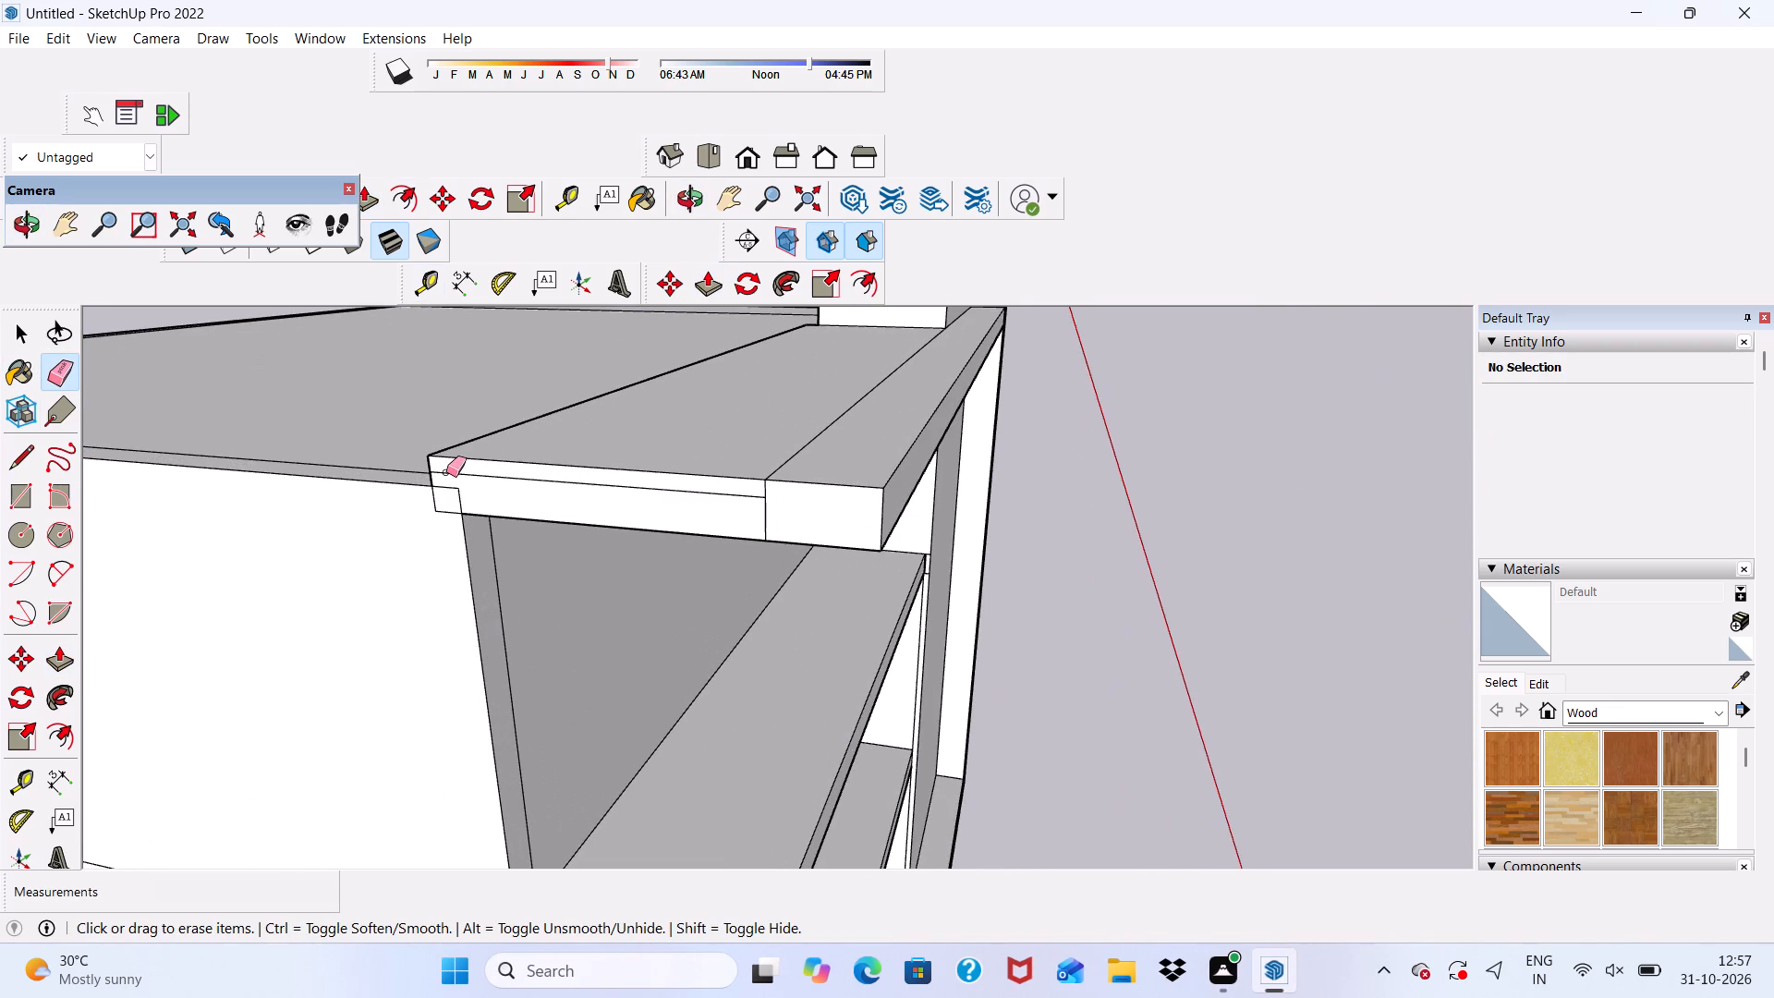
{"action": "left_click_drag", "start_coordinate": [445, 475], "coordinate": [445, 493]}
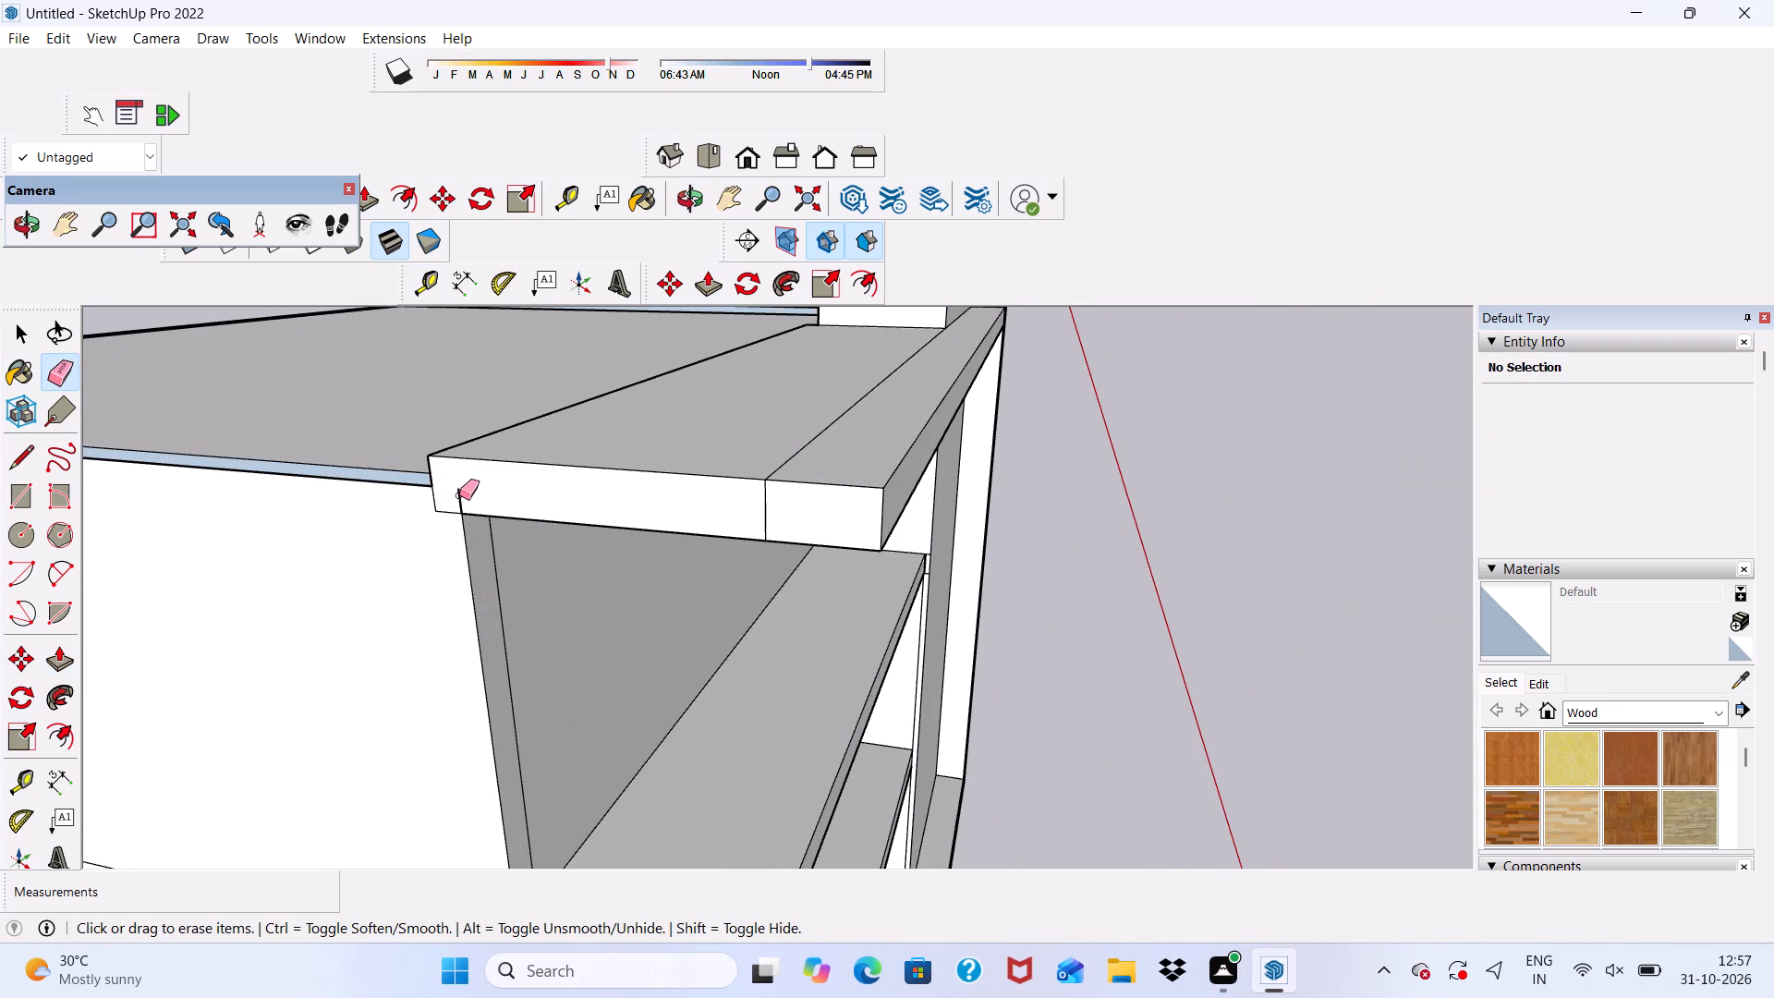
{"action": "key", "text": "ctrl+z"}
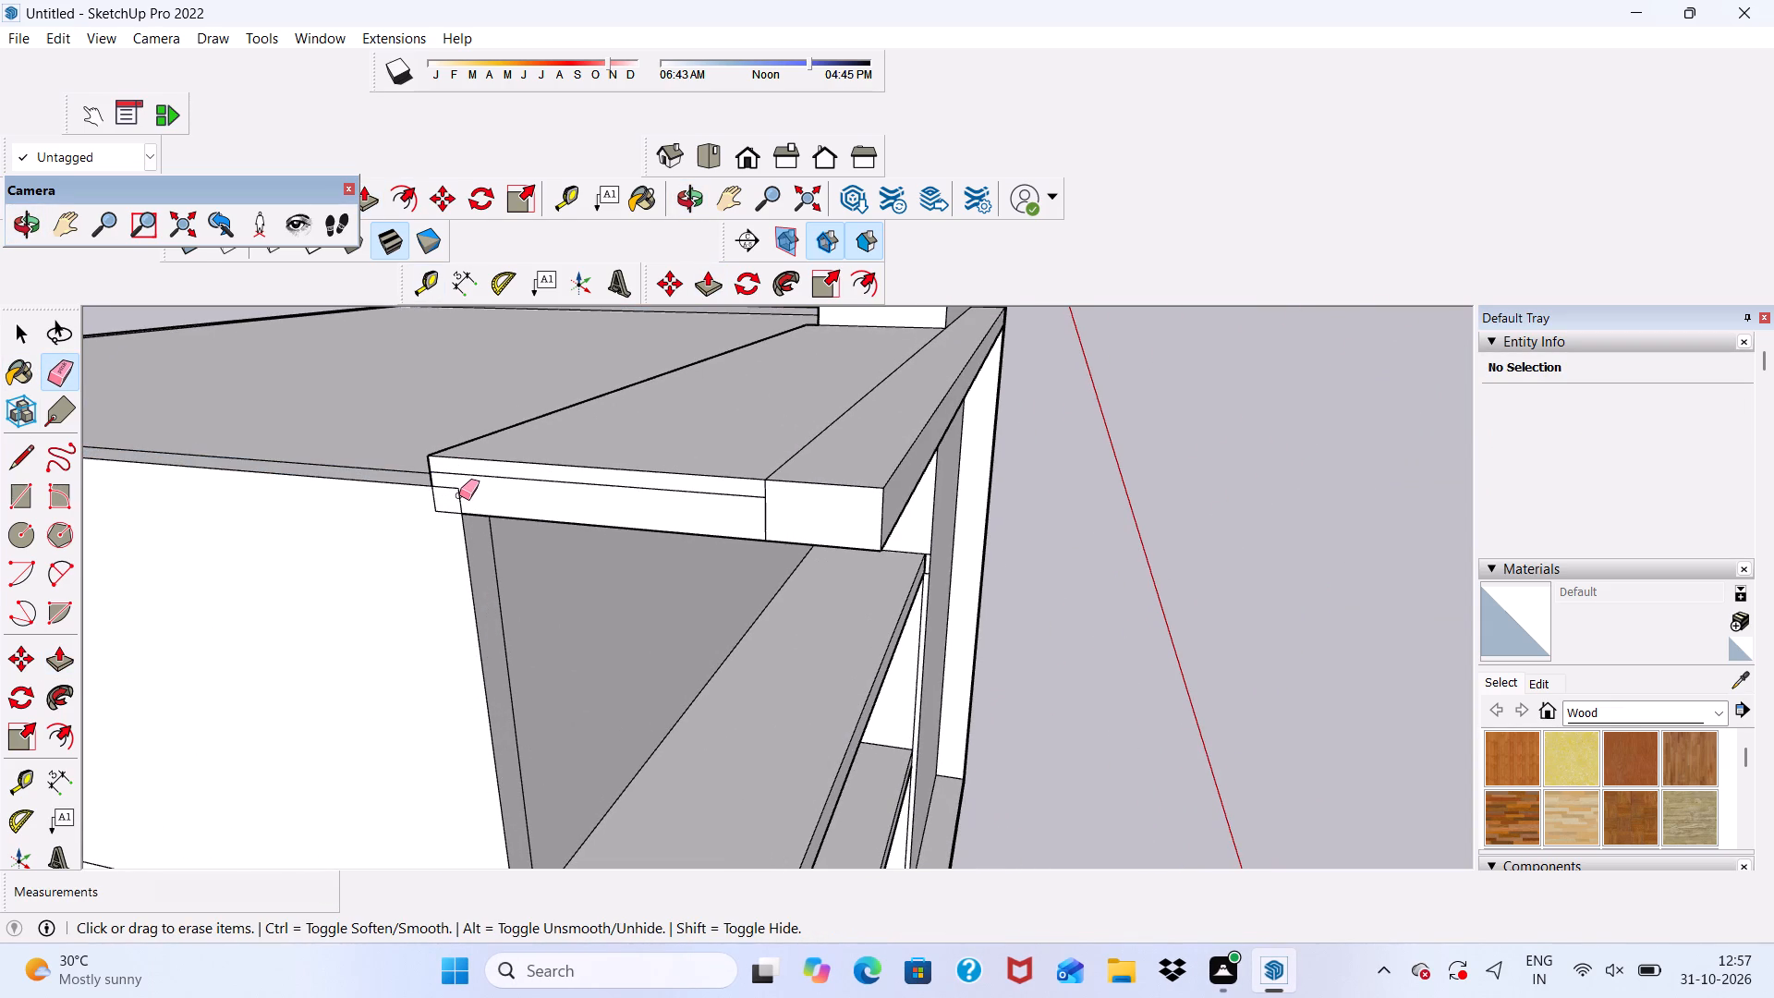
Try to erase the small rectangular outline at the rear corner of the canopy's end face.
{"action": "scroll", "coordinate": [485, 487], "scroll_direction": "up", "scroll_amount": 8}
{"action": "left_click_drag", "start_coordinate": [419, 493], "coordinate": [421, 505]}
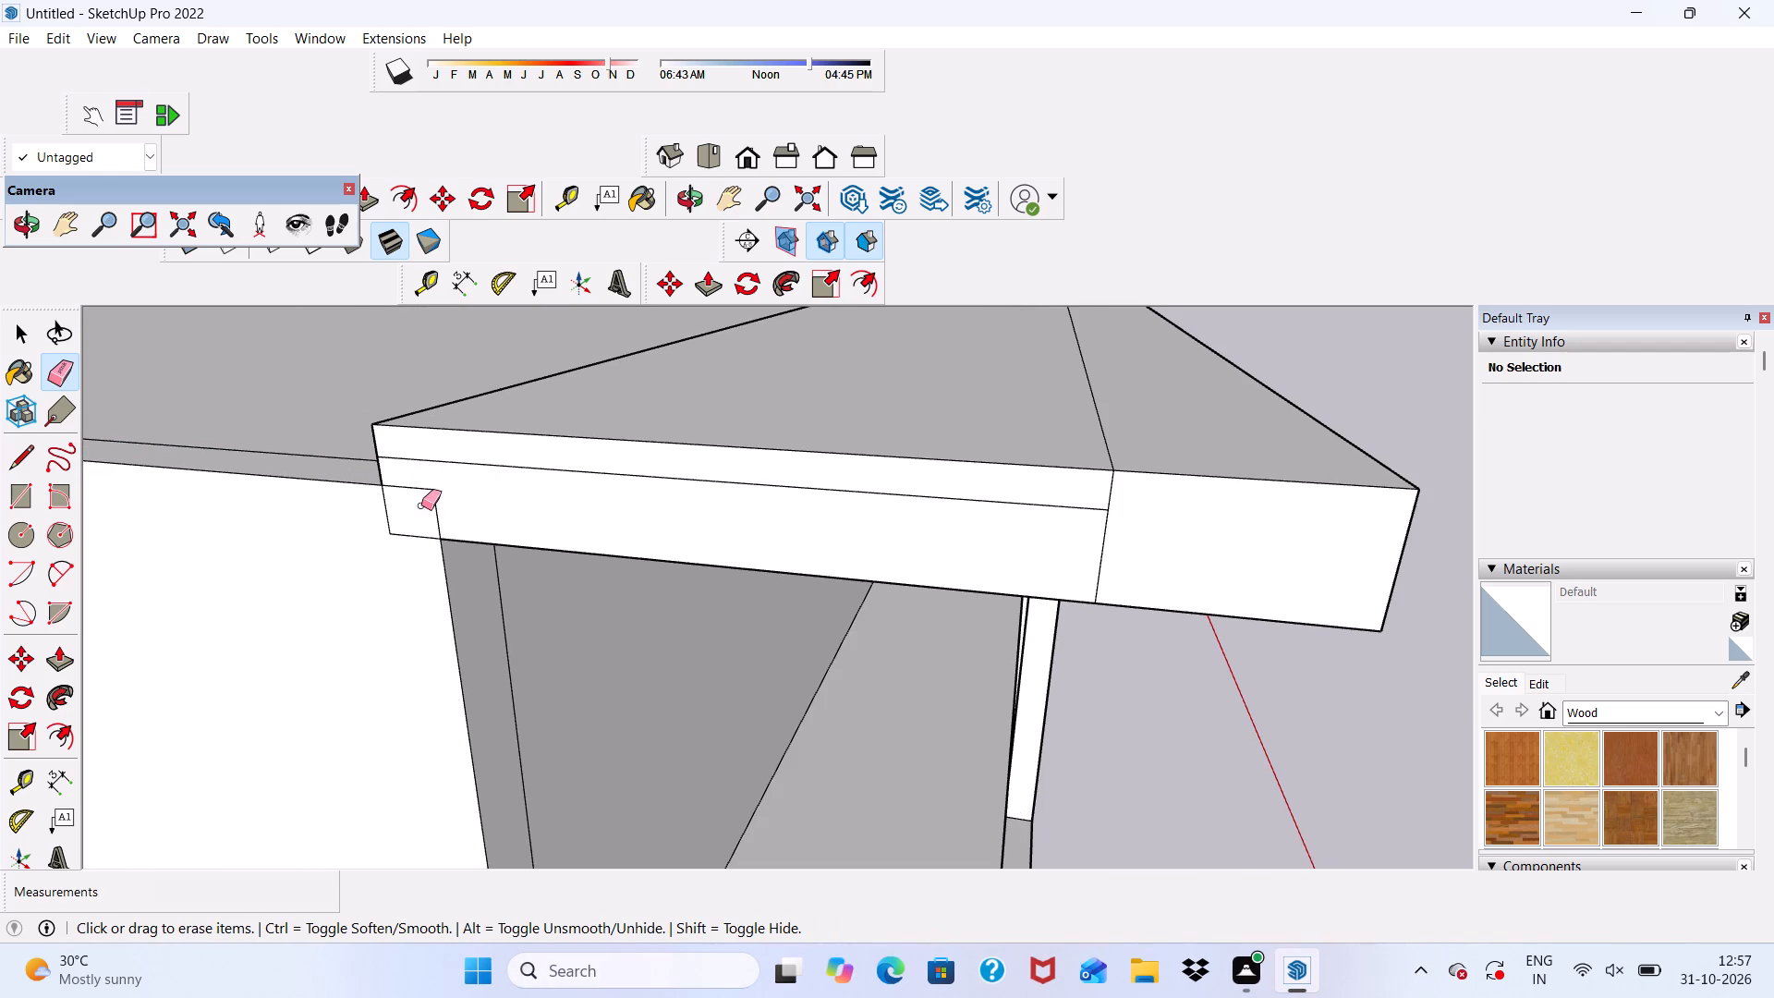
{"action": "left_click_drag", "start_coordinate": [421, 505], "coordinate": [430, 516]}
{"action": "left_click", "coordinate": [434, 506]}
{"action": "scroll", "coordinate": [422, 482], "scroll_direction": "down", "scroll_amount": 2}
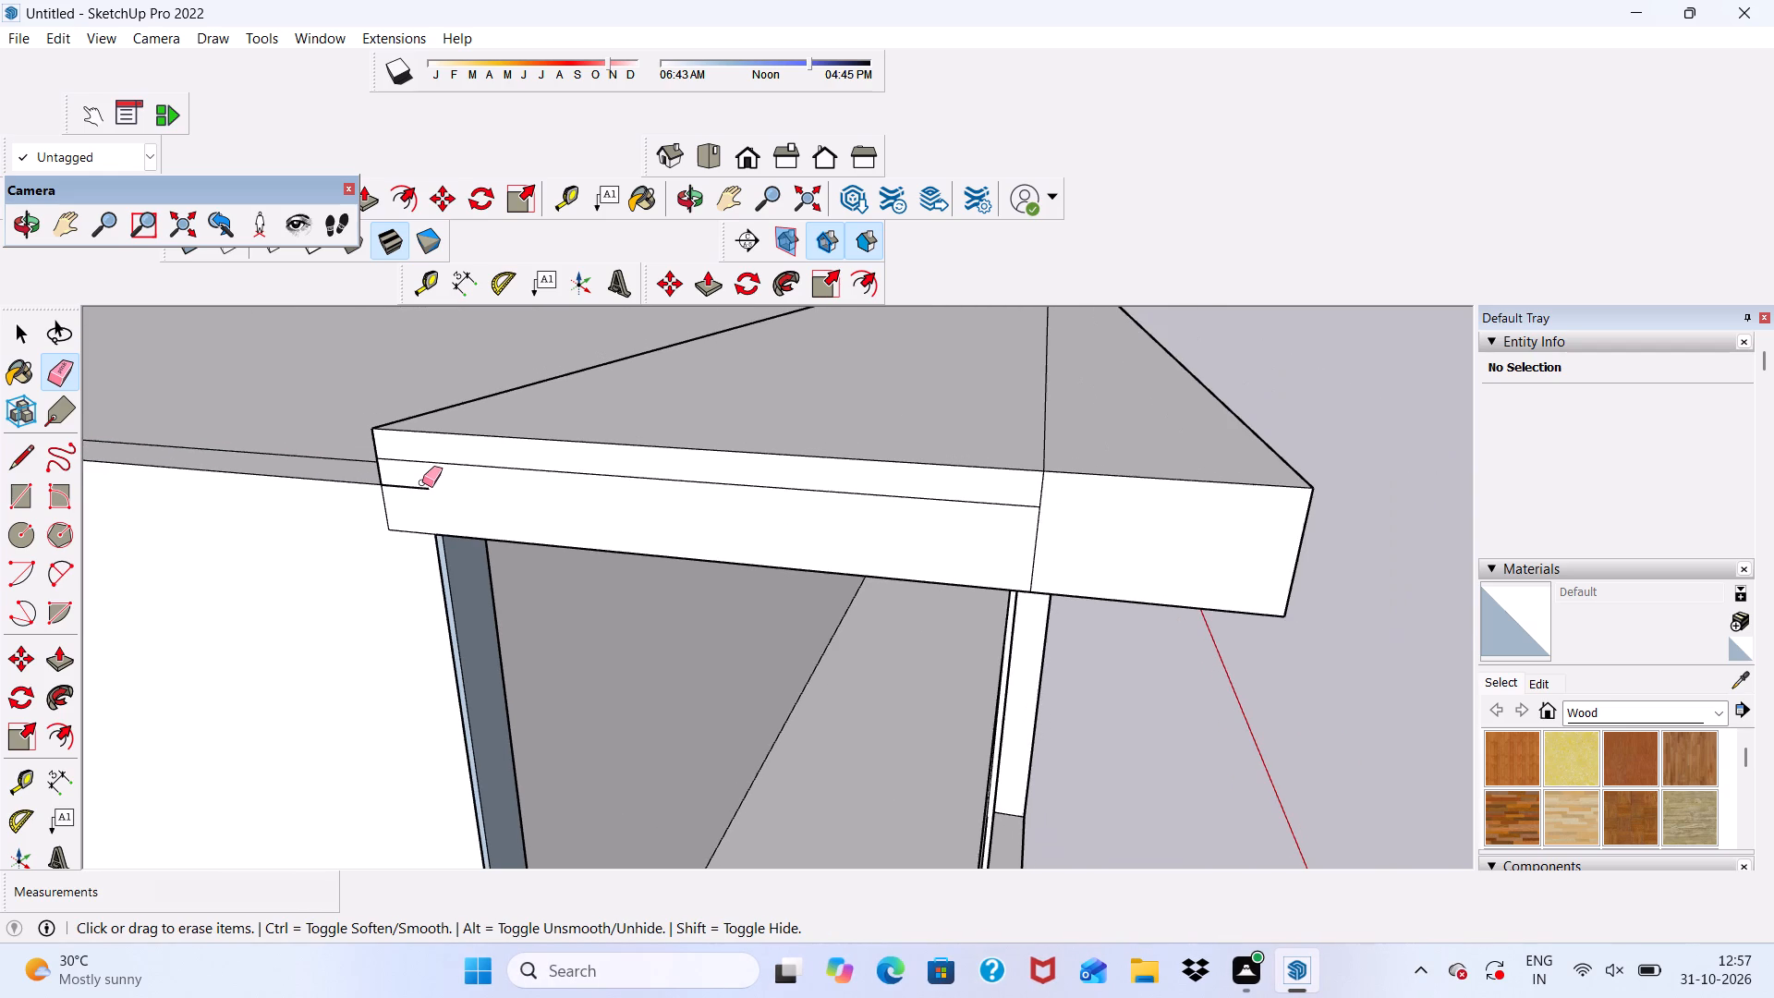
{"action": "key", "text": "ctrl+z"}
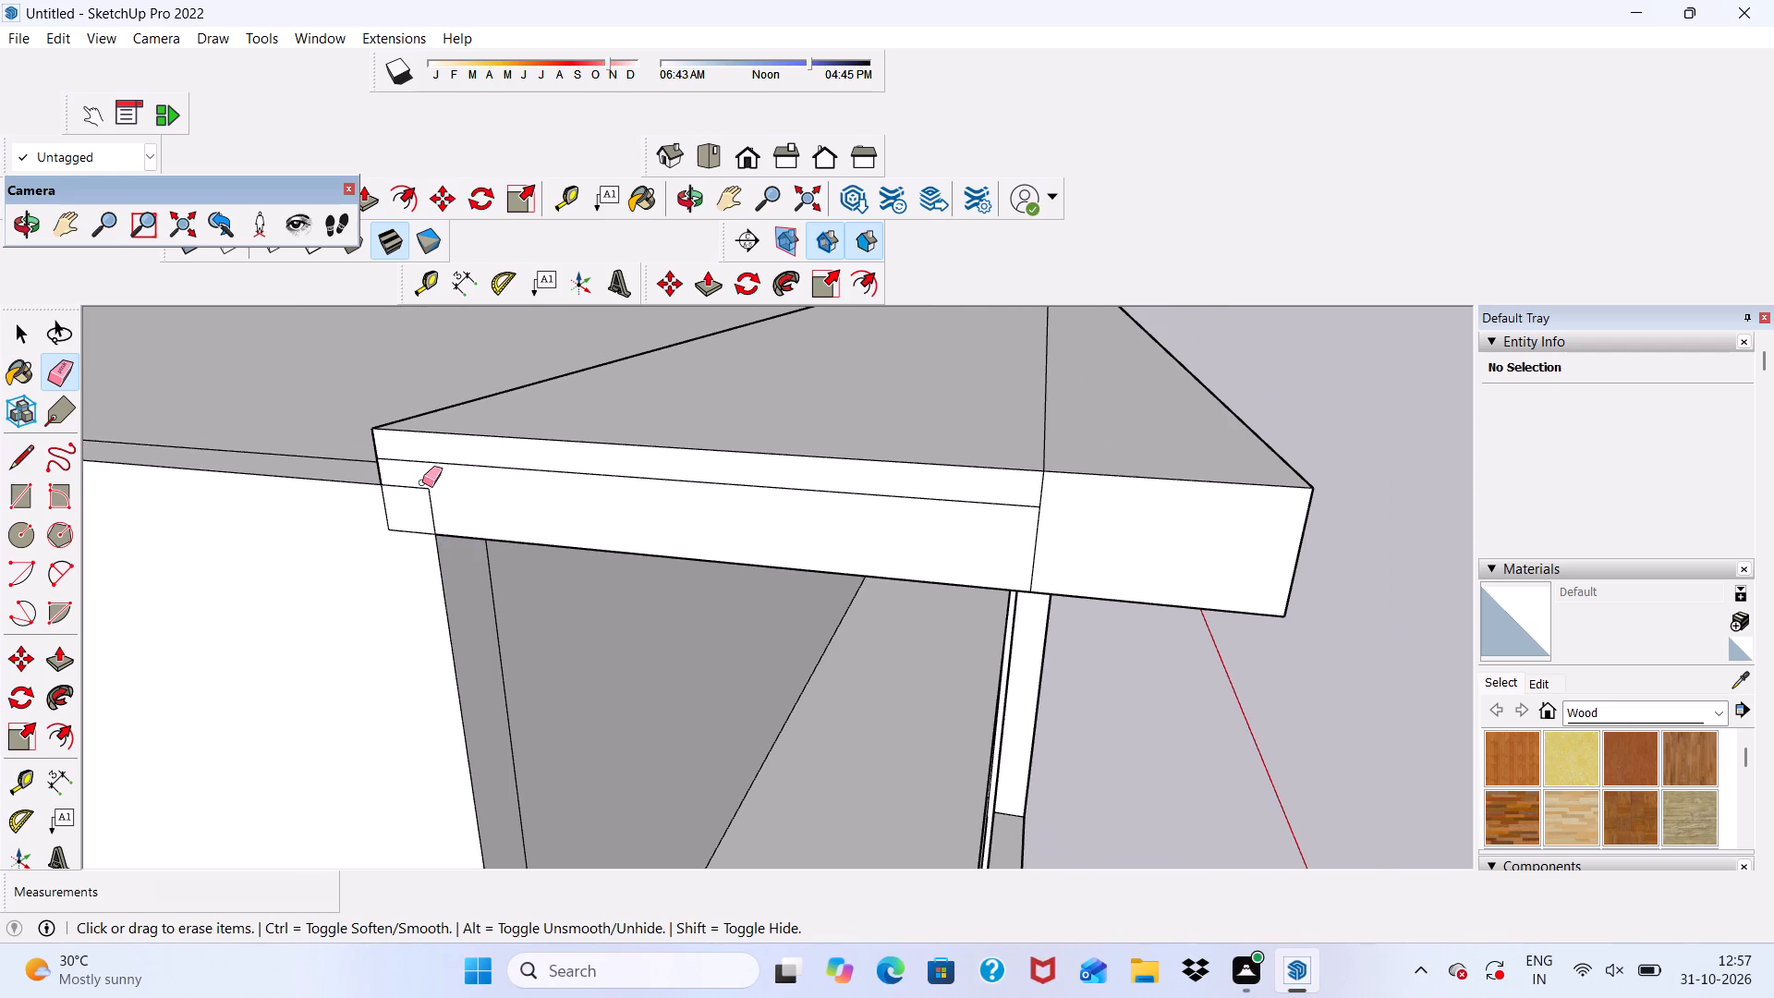
Erase the horizontal line on the canopy's end face and the seams between its front and rear parts.
{"action": "left_click", "coordinate": [1026, 501]}
{"action": "left_click", "coordinate": [1012, 504]}
{"action": "left_click", "coordinate": [1040, 435]}
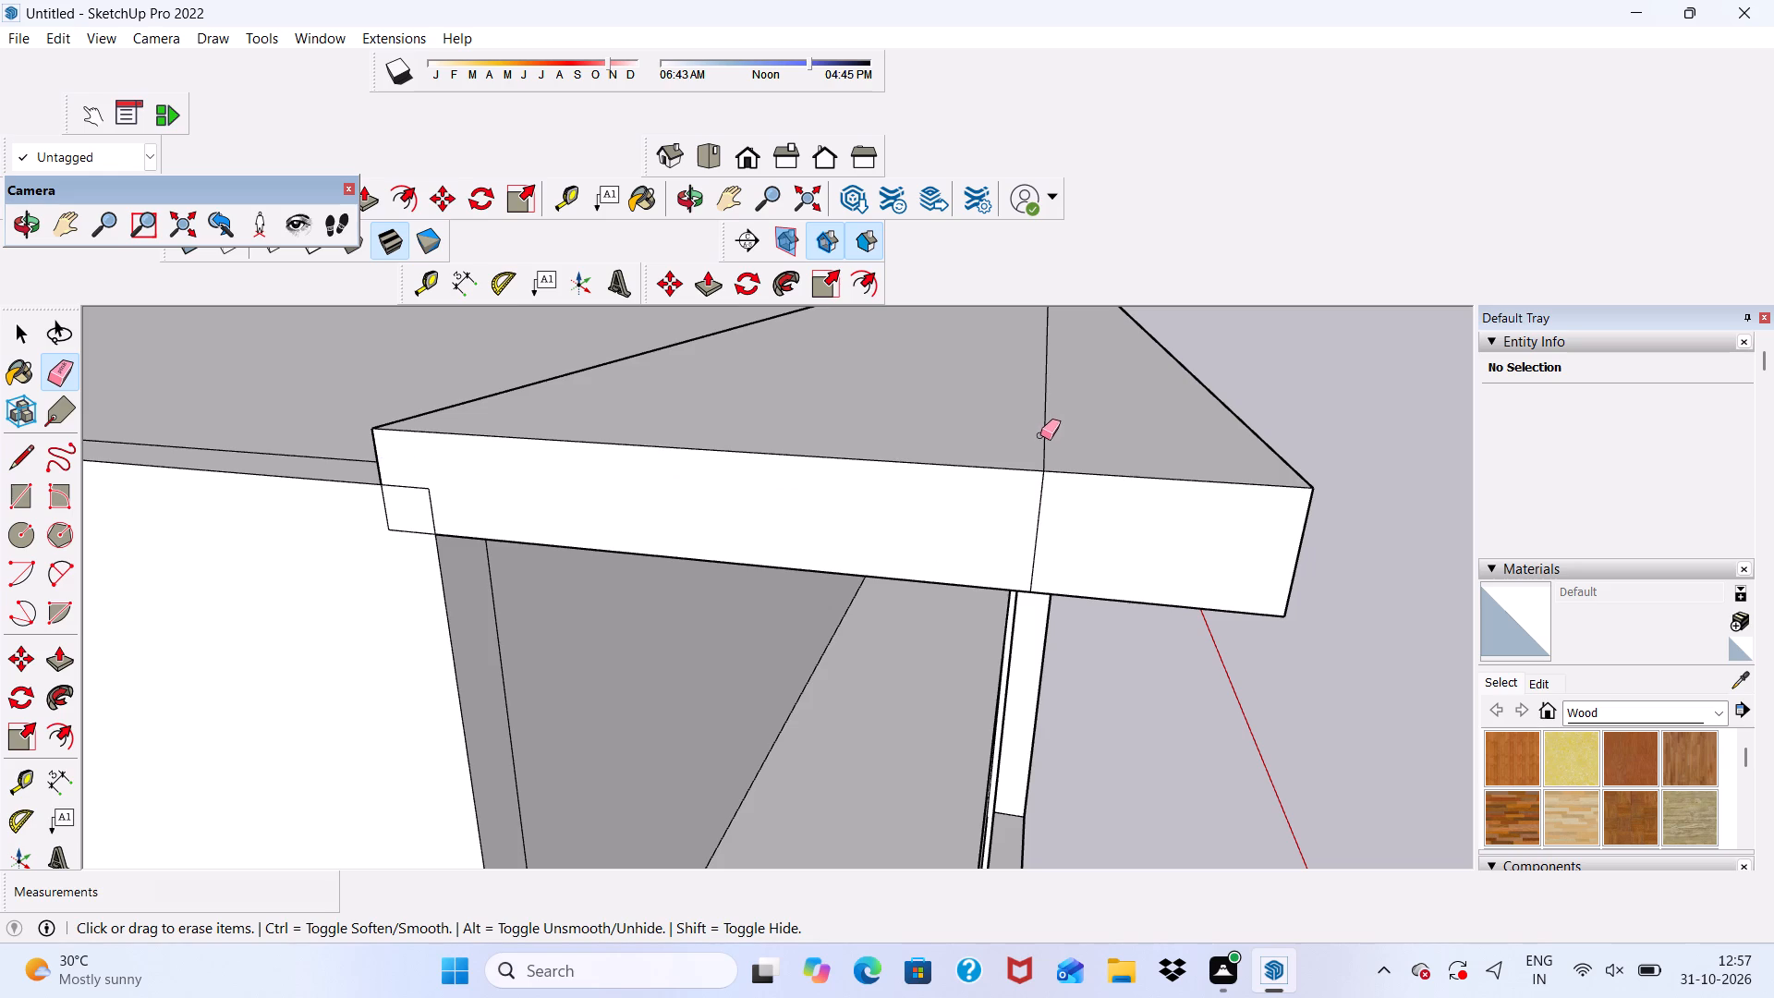
{"action": "left_click_drag", "start_coordinate": [1051, 434], "coordinate": [1026, 447]}
{"action": "left_click_drag", "start_coordinate": [1019, 496], "coordinate": [1058, 529]}
{"action": "scroll", "coordinate": [1077, 488], "scroll_direction": "down", "scroll_amount": 3}
{"action": "middle_click_drag", "start_coordinate": [1077, 488], "coordinate": [980, 393]}
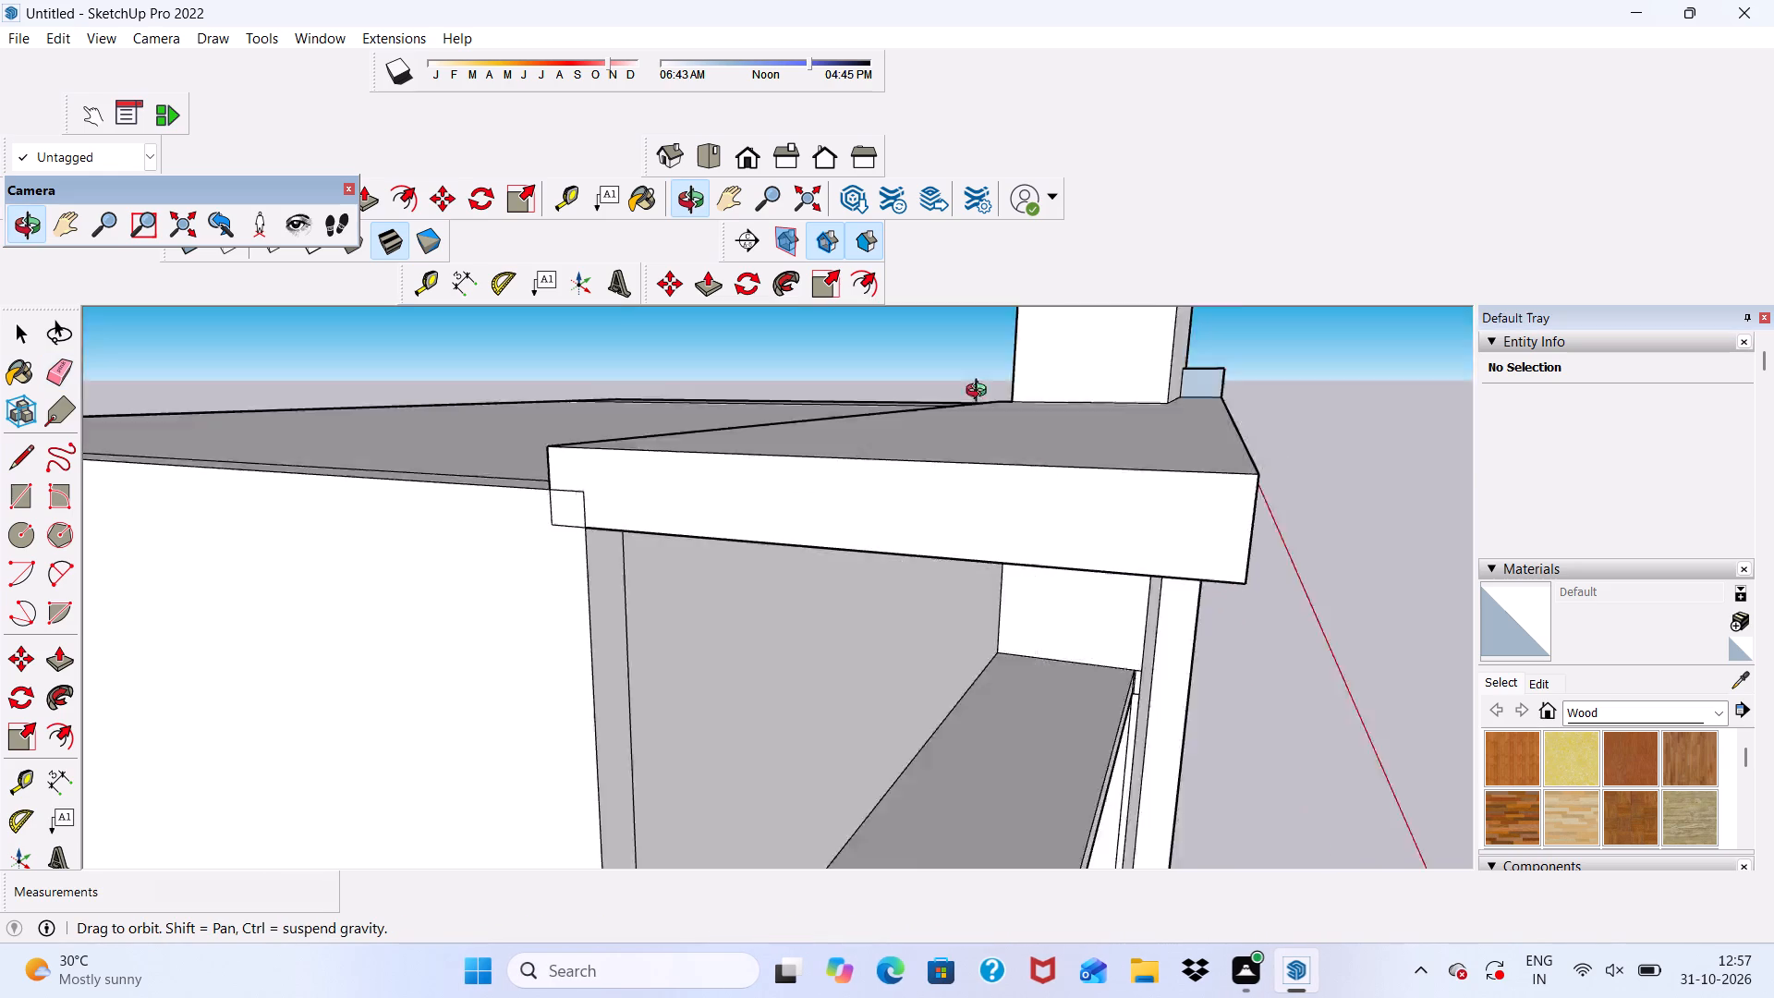
{"action": "middle_click_drag", "start_coordinate": [980, 393], "coordinate": [832, 235]}
{"action": "left_click_drag", "start_coordinate": [1019, 469], "coordinate": [1015, 484]}
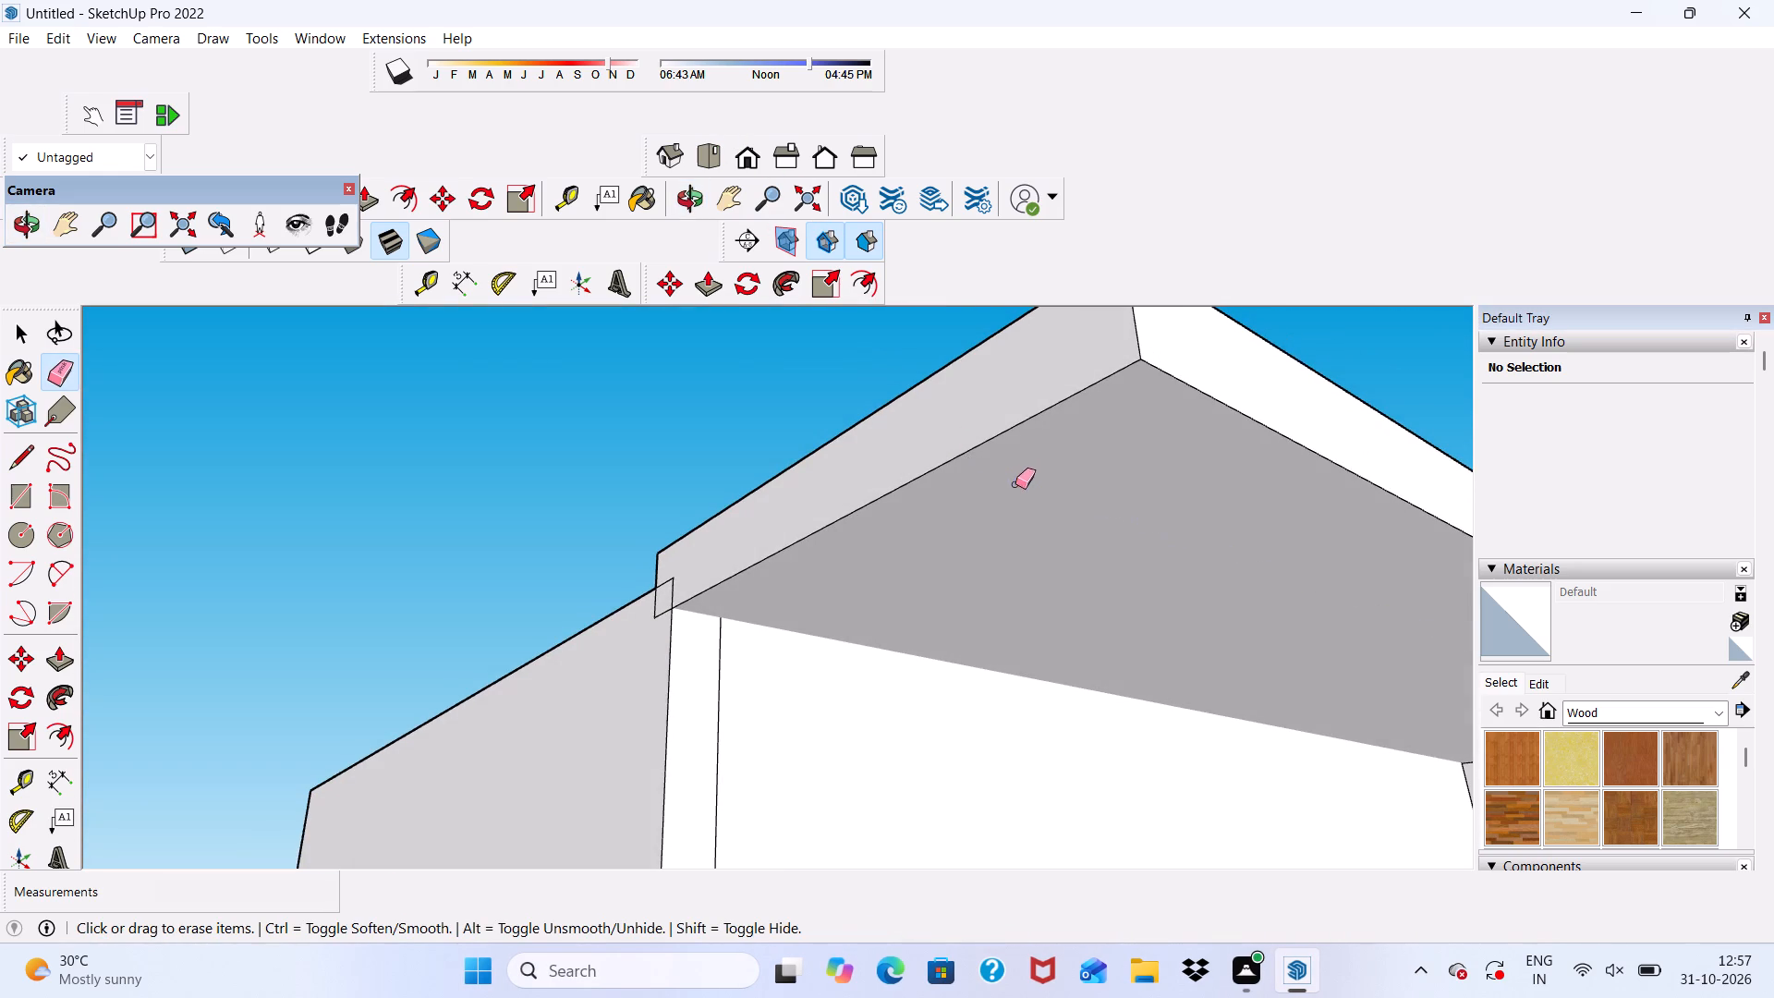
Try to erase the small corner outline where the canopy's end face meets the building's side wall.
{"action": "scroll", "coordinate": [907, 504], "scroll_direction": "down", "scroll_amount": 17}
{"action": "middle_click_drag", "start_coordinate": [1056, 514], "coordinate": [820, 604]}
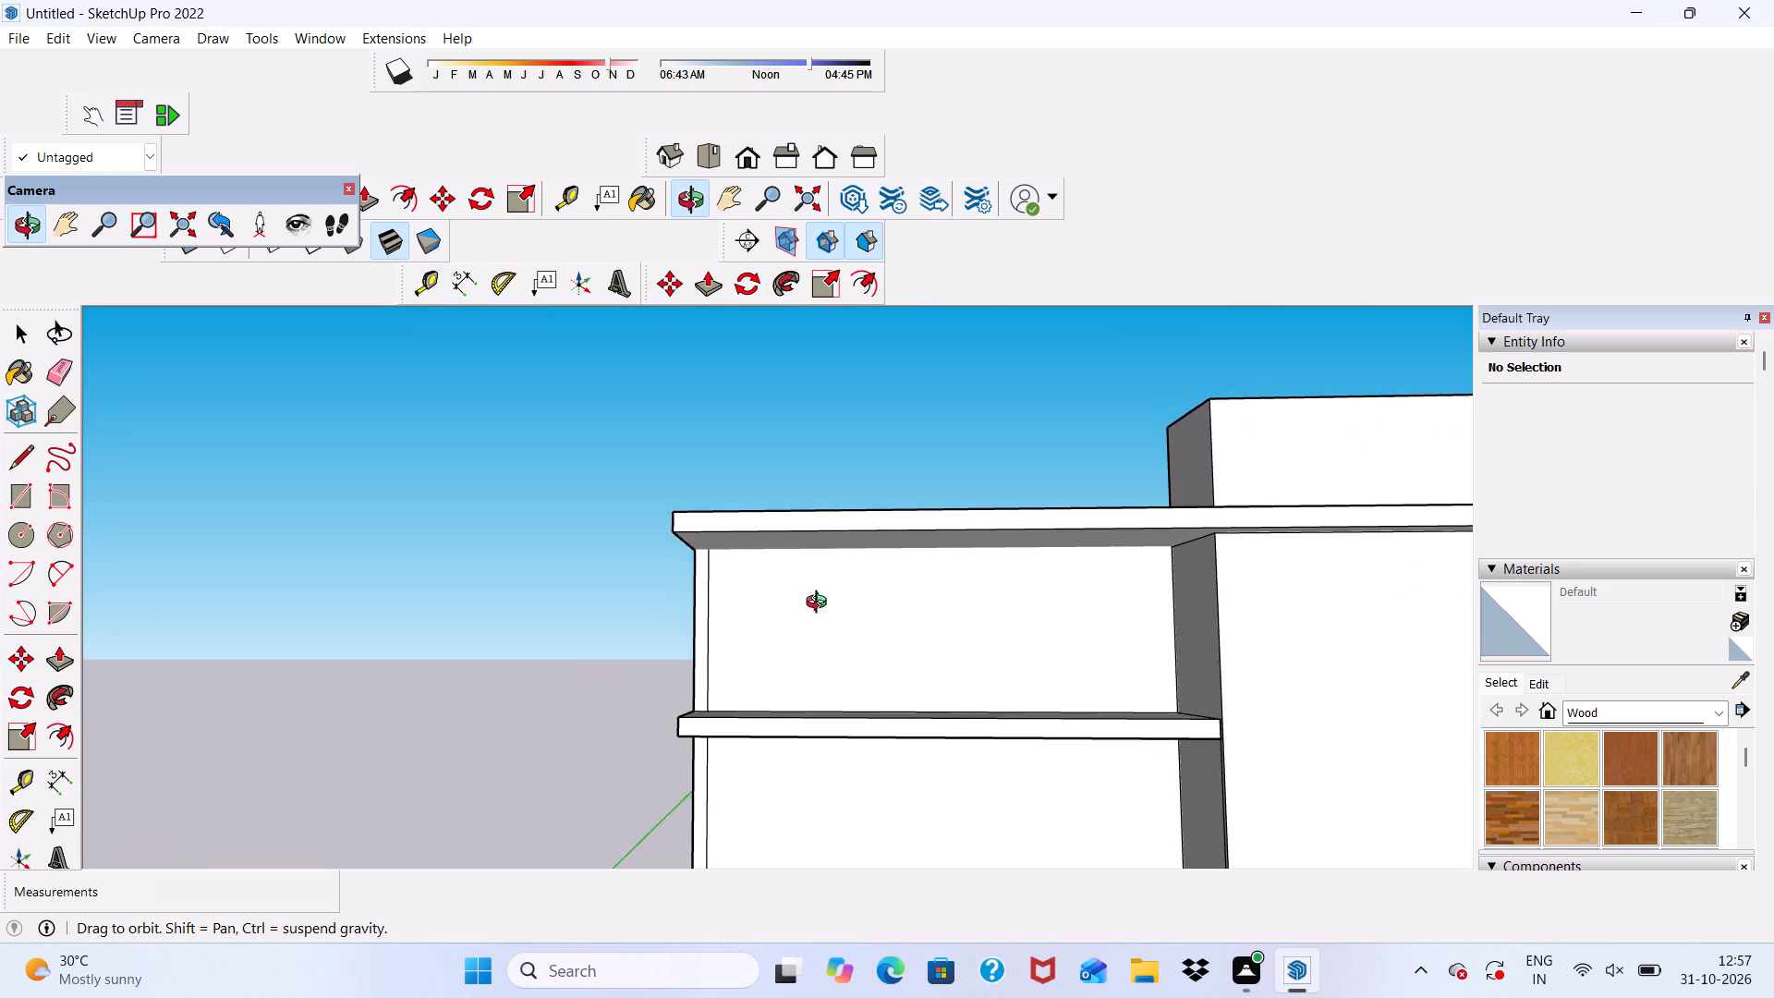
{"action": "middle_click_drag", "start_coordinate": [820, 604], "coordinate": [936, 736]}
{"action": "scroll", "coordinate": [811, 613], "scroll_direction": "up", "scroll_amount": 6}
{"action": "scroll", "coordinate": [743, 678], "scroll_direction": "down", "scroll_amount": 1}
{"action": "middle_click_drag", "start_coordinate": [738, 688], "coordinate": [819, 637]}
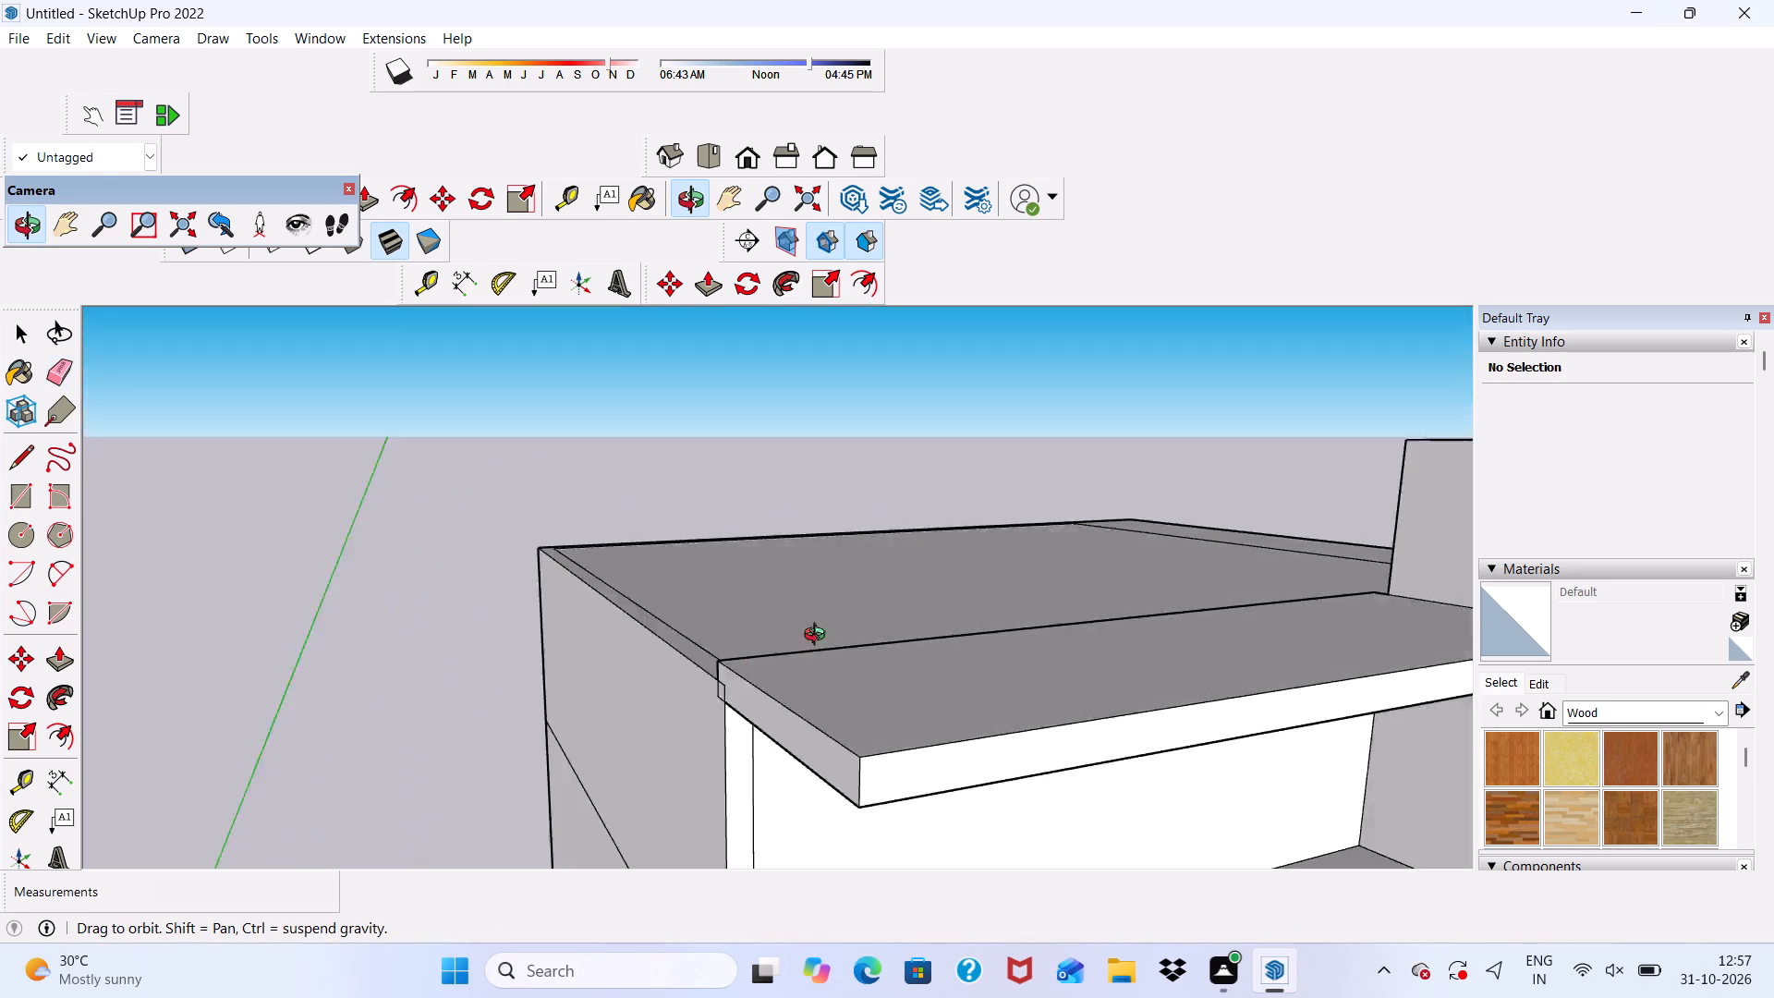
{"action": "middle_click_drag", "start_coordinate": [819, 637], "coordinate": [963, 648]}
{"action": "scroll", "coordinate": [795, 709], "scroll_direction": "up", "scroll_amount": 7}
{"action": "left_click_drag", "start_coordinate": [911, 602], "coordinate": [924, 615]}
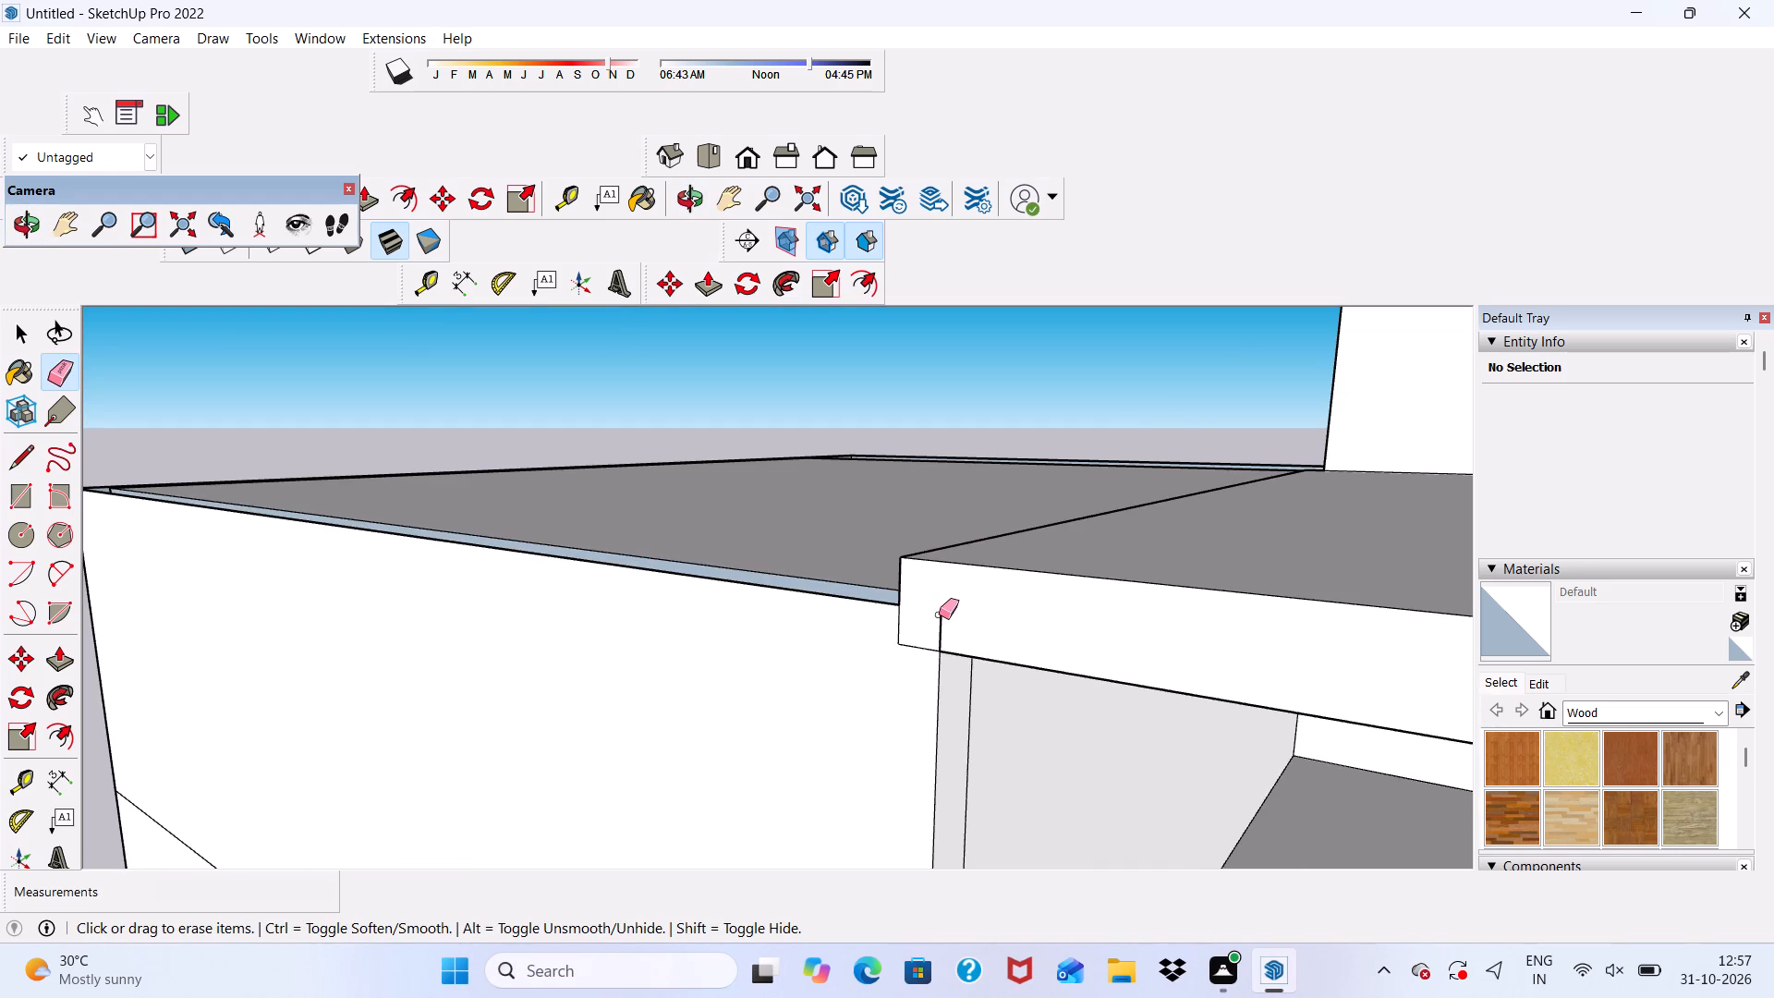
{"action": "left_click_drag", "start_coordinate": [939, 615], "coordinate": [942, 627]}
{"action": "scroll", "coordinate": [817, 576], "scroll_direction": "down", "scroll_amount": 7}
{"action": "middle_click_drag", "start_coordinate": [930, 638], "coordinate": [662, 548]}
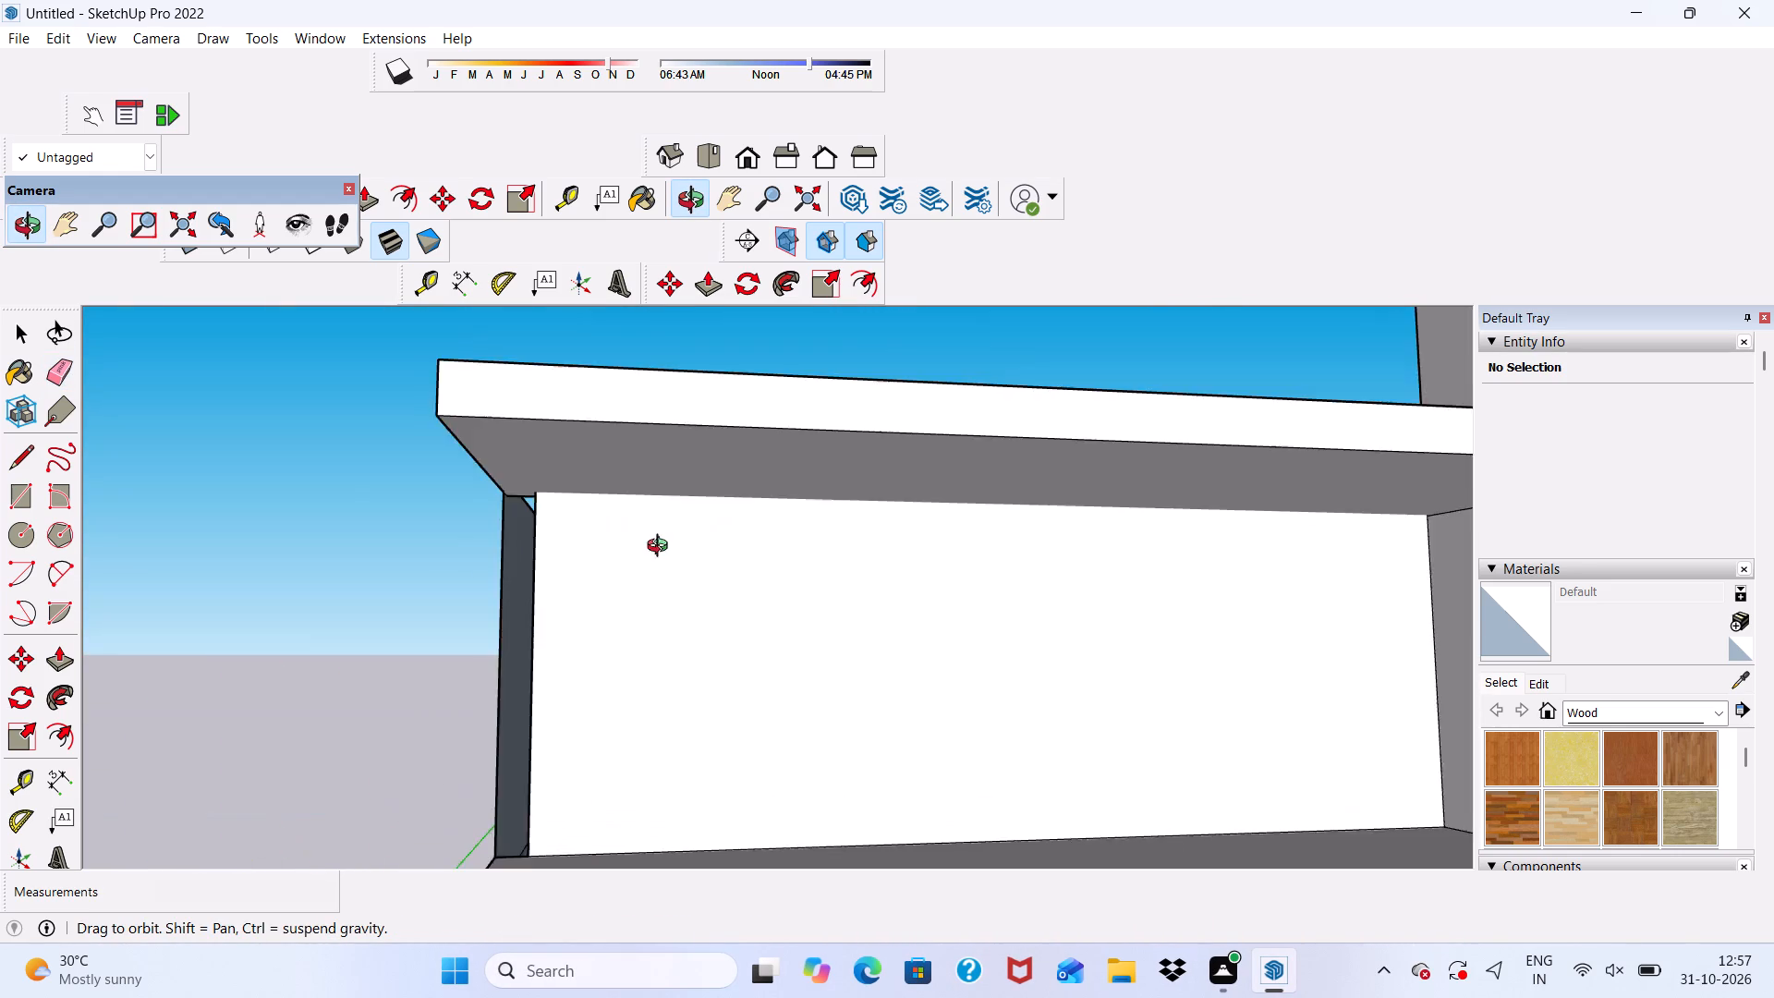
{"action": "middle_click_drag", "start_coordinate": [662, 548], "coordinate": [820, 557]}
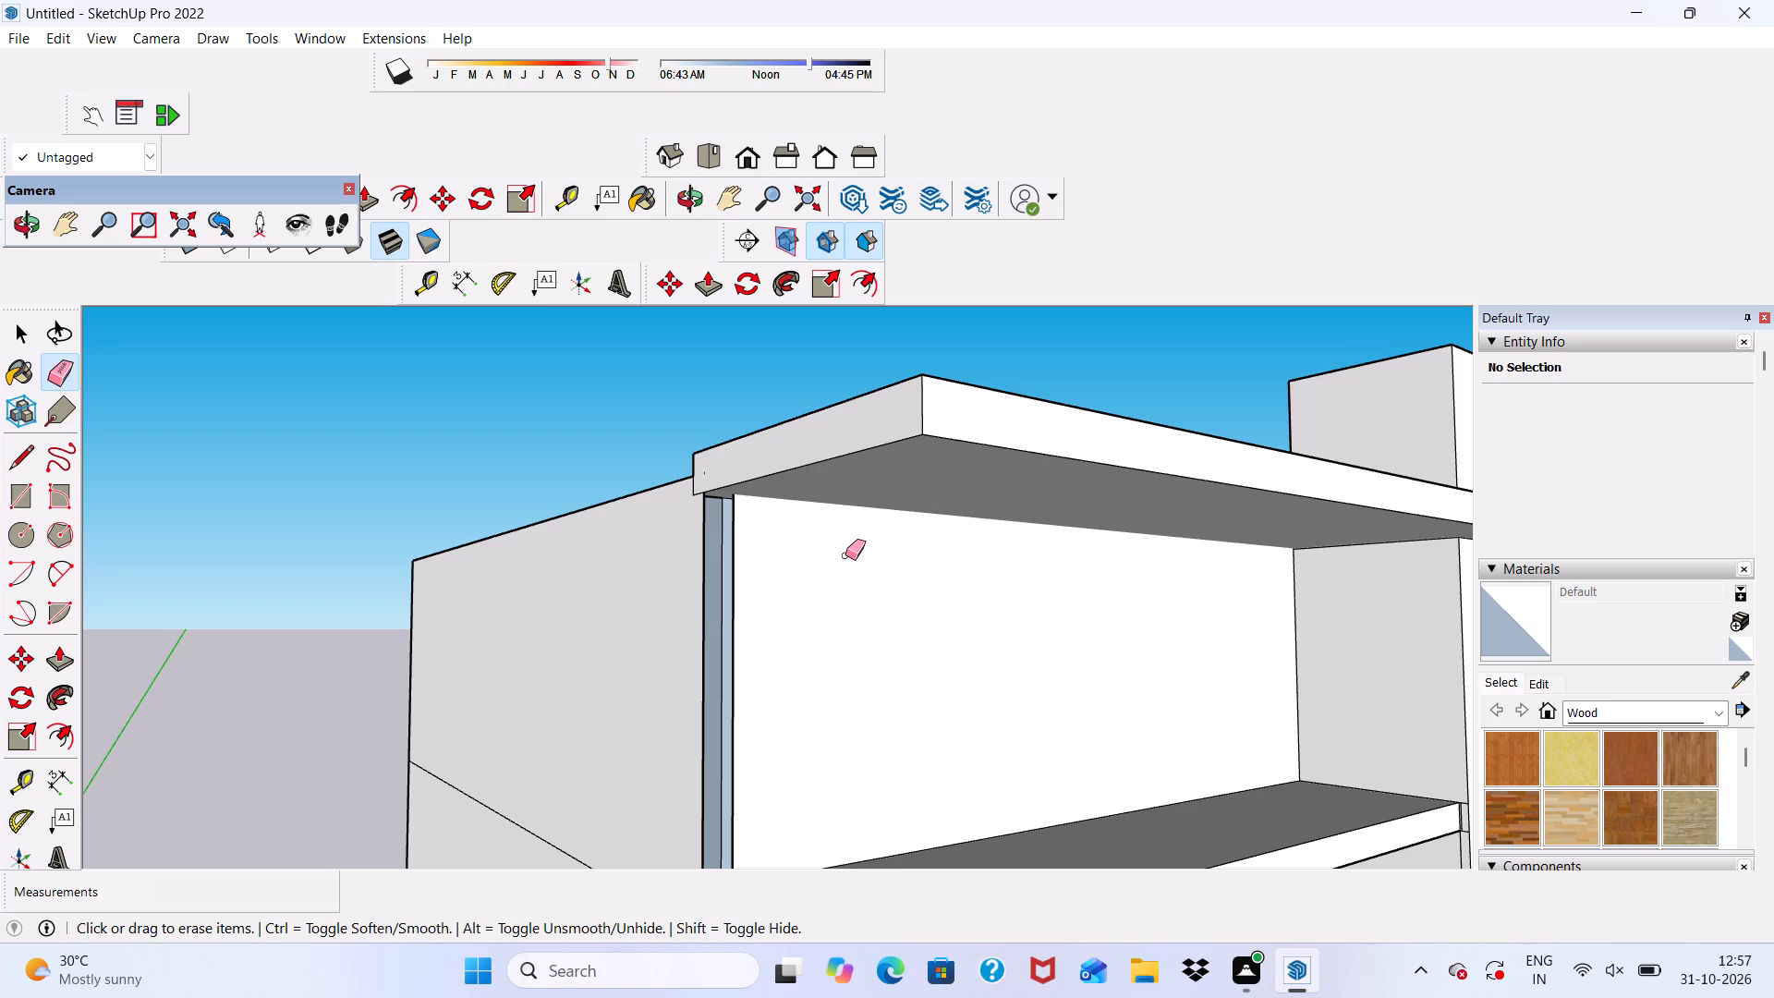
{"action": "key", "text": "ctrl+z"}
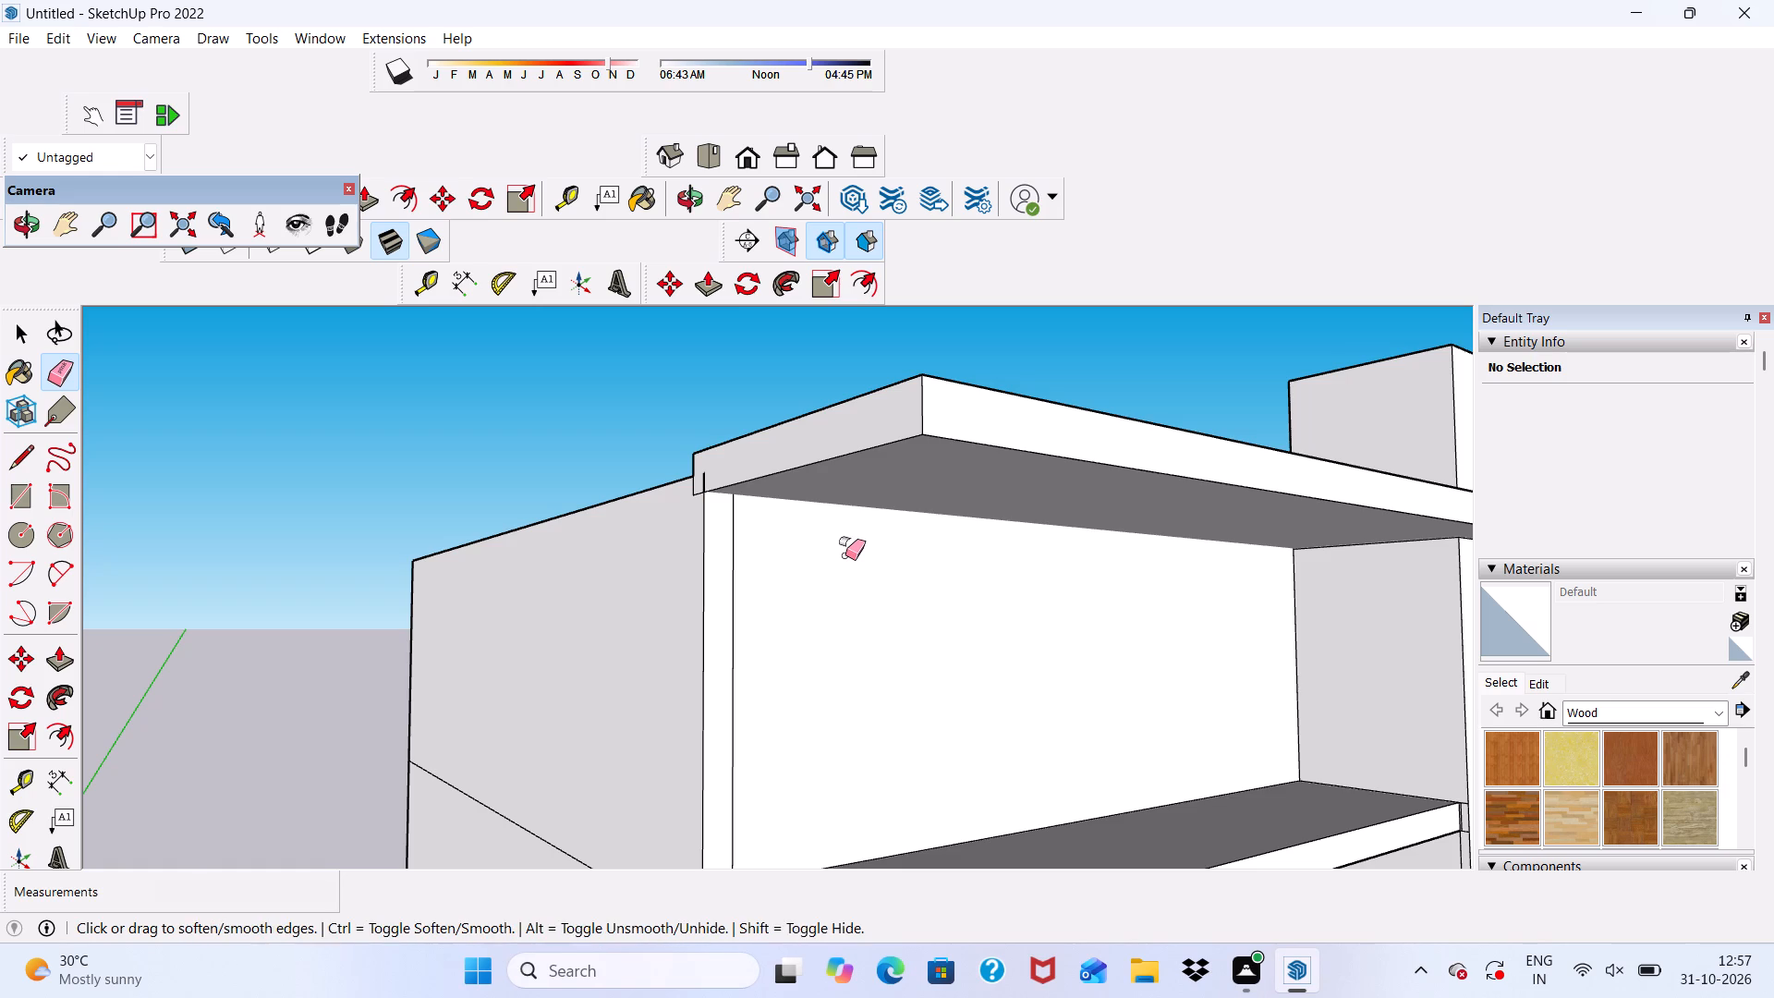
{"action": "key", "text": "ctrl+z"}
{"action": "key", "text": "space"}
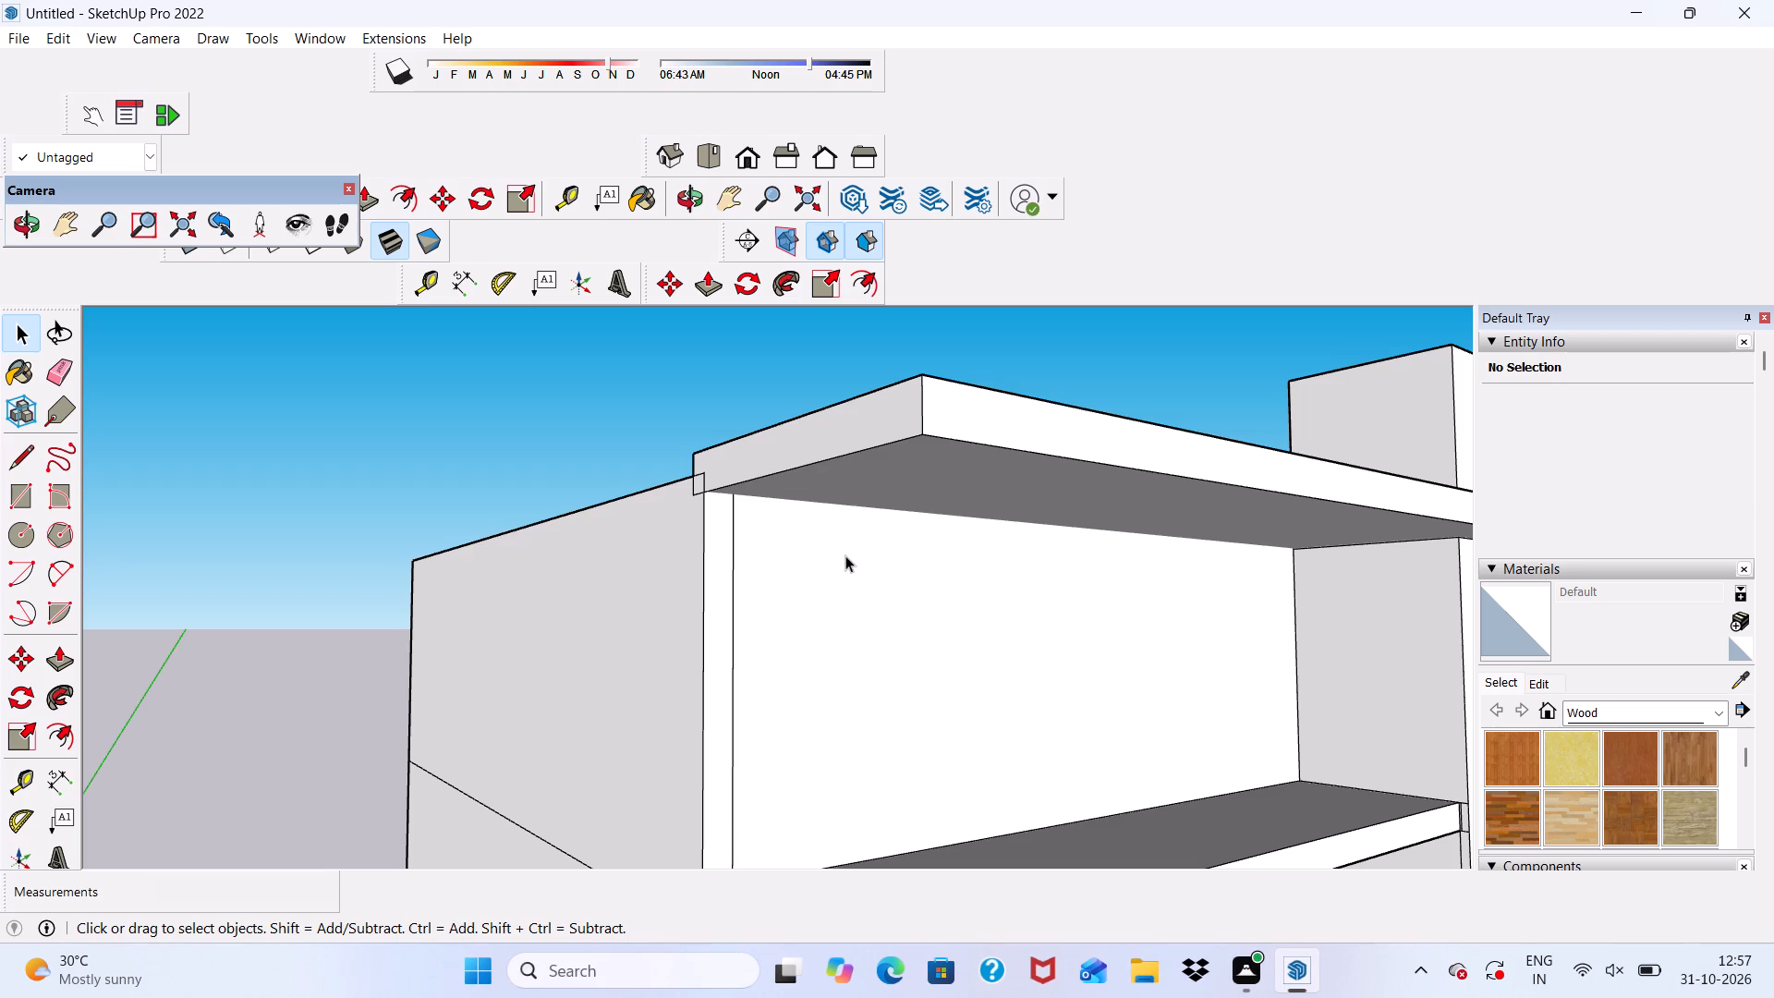
Erase the leftover line running along the canopy's rear face beside the roof.
{"action": "scroll", "coordinate": [858, 561], "scroll_direction": "down", "scroll_amount": 4}
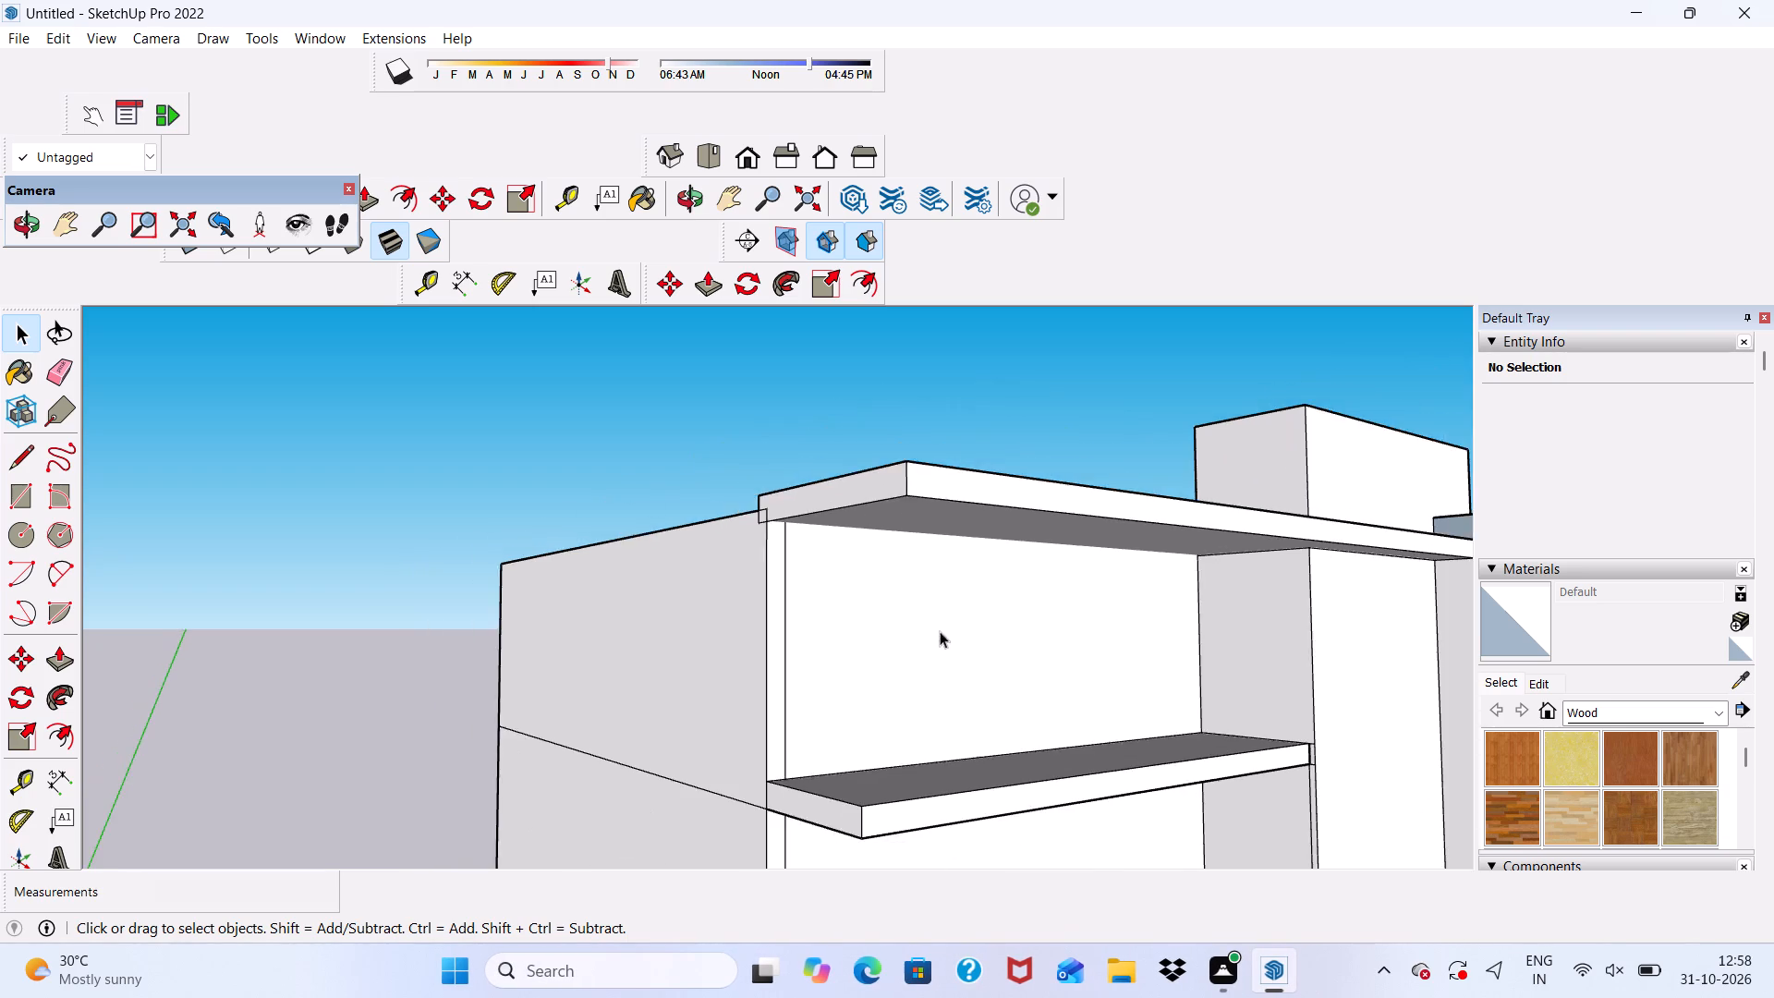
{"action": "middle_click_drag", "start_coordinate": [945, 634], "coordinate": [1248, 893]}
{"action": "scroll", "coordinate": [904, 622], "scroll_direction": "up", "scroll_amount": 6}
{"action": "middle_click_drag", "start_coordinate": [964, 747], "coordinate": [1159, 687]}
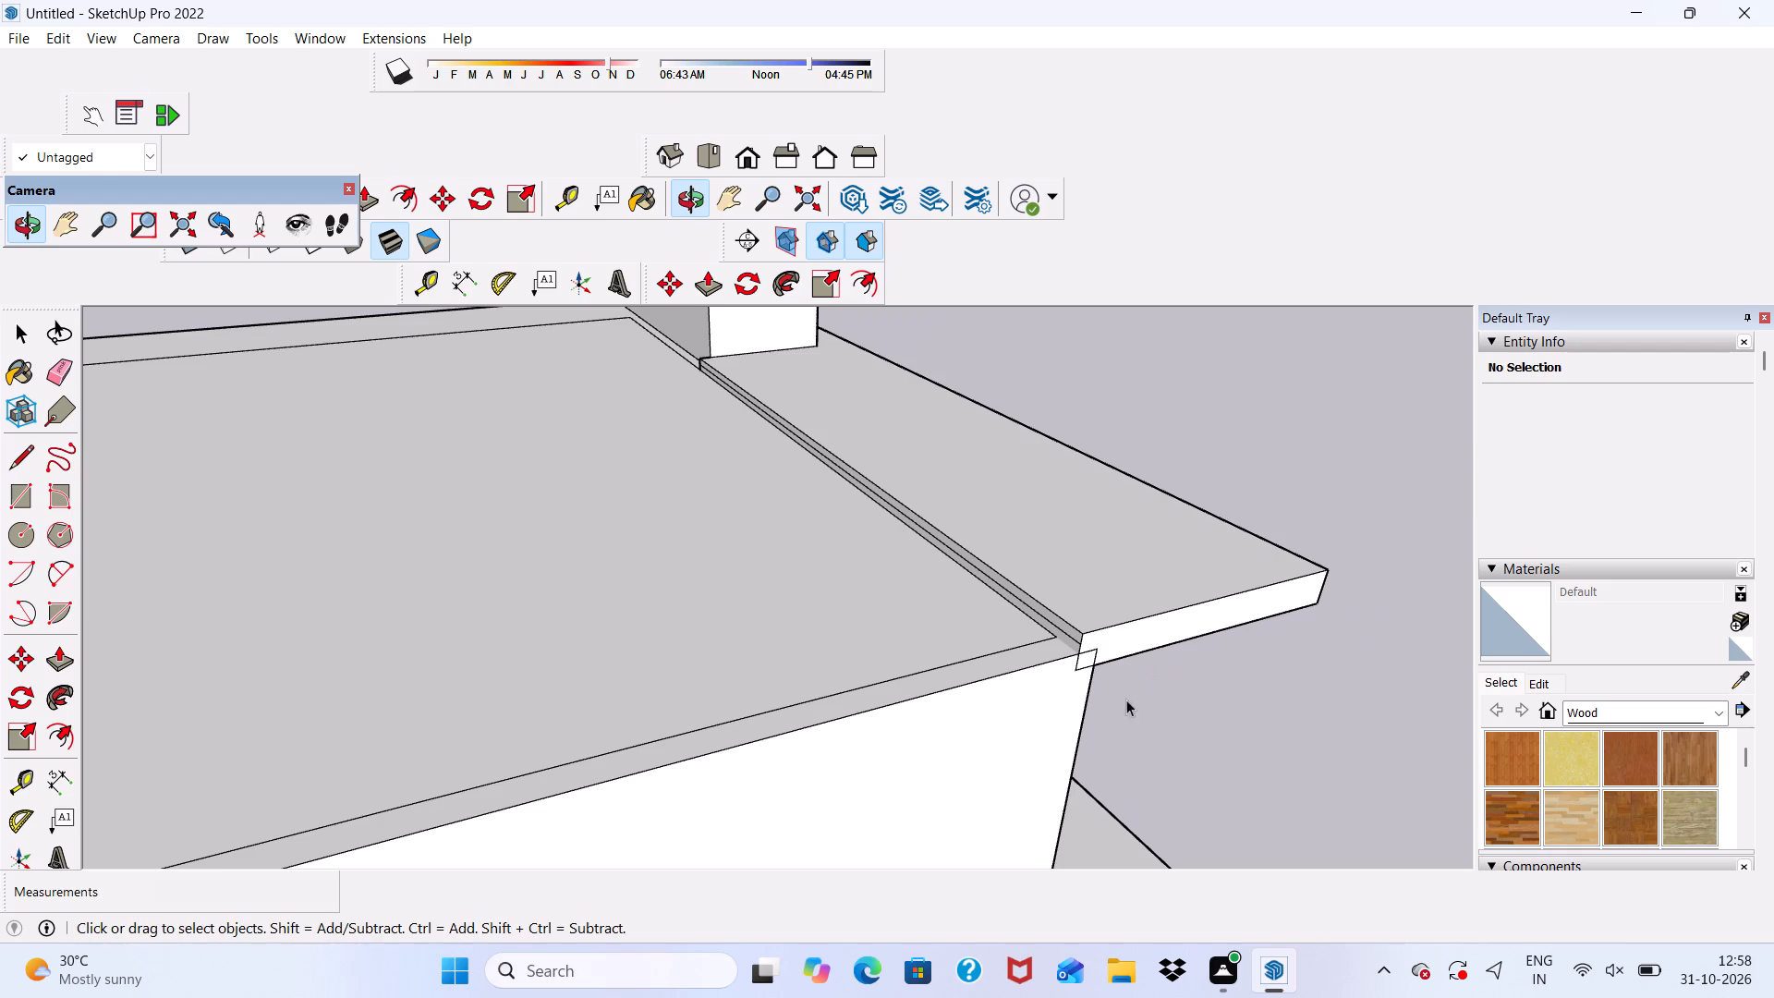
{"action": "left_click", "coordinate": [44, 374]}
{"action": "scroll", "coordinate": [1002, 629], "scroll_direction": "up", "scroll_amount": 5}
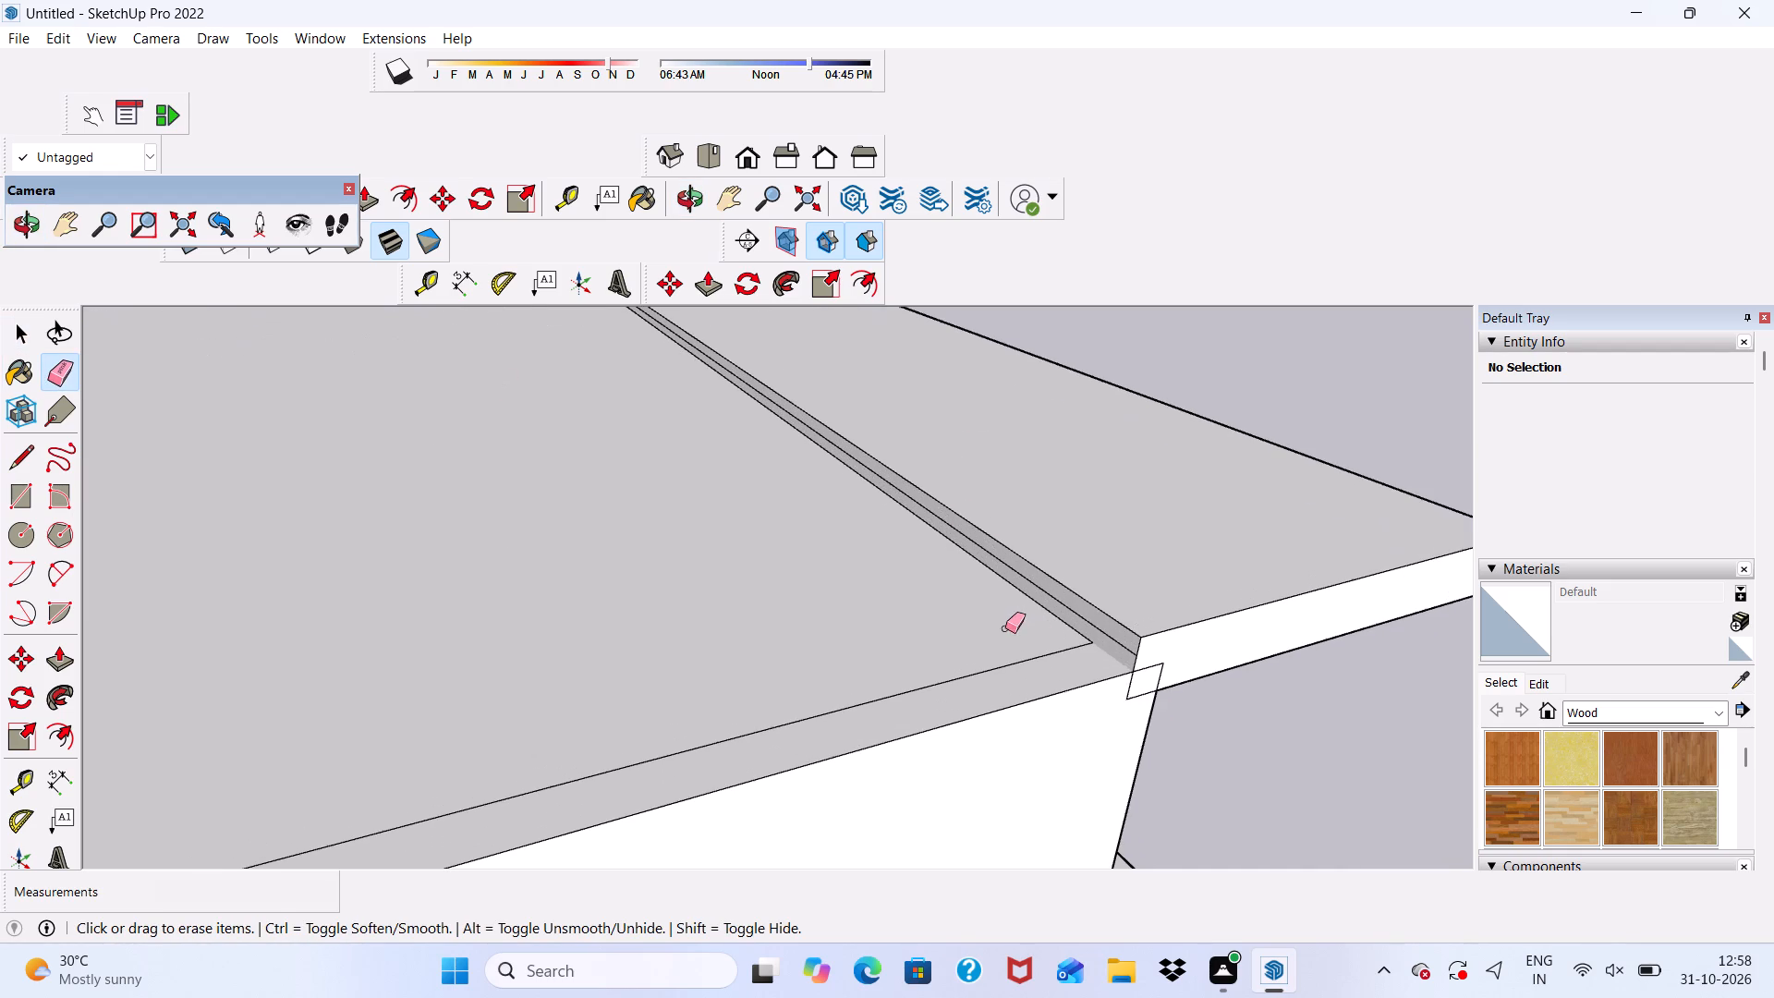
{"action": "left_click", "coordinate": [1081, 617]}
Push/Pull the canopy's underside slightly downward.
{"action": "scroll", "coordinate": [1031, 614], "scroll_direction": "down", "scroll_amount": 6}
{"action": "middle_click_drag", "start_coordinate": [1020, 657], "coordinate": [721, 505]}
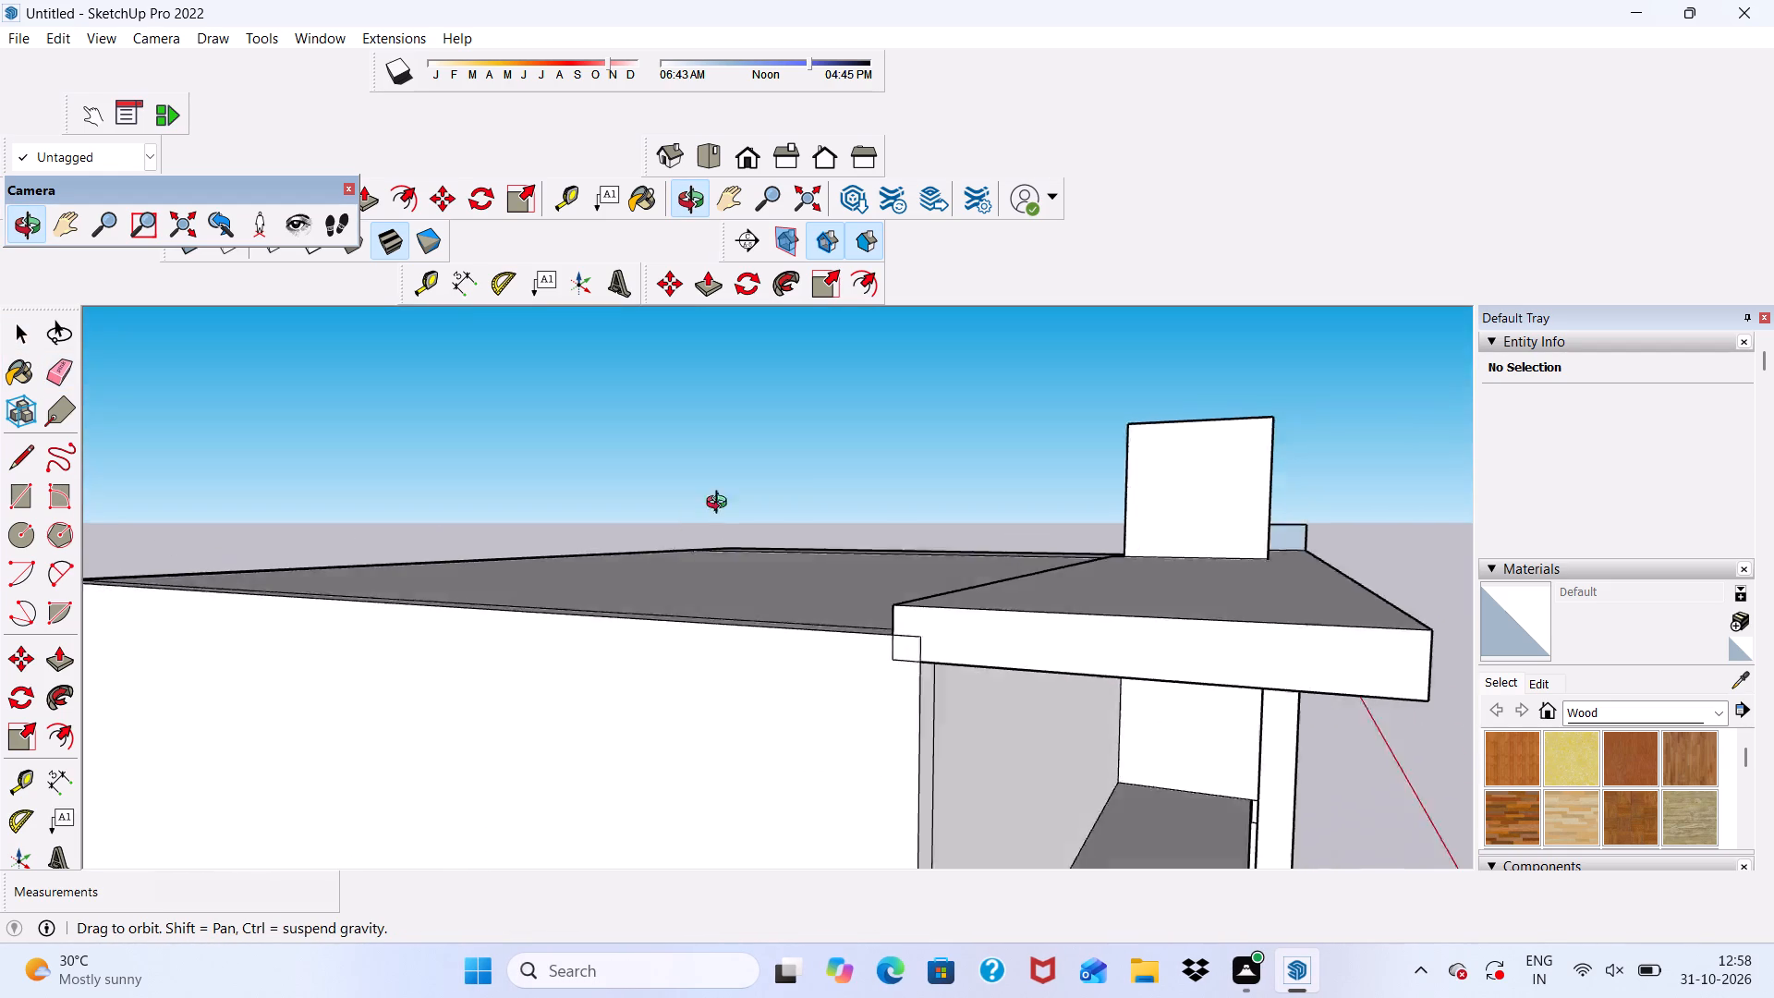
{"action": "middle_click_drag", "start_coordinate": [721, 505], "coordinate": [846, 555]}
{"action": "scroll", "coordinate": [844, 531], "scroll_direction": "down", "scroll_amount": 5}
{"action": "middle_click_drag", "start_coordinate": [944, 570], "coordinate": [578, 396]}
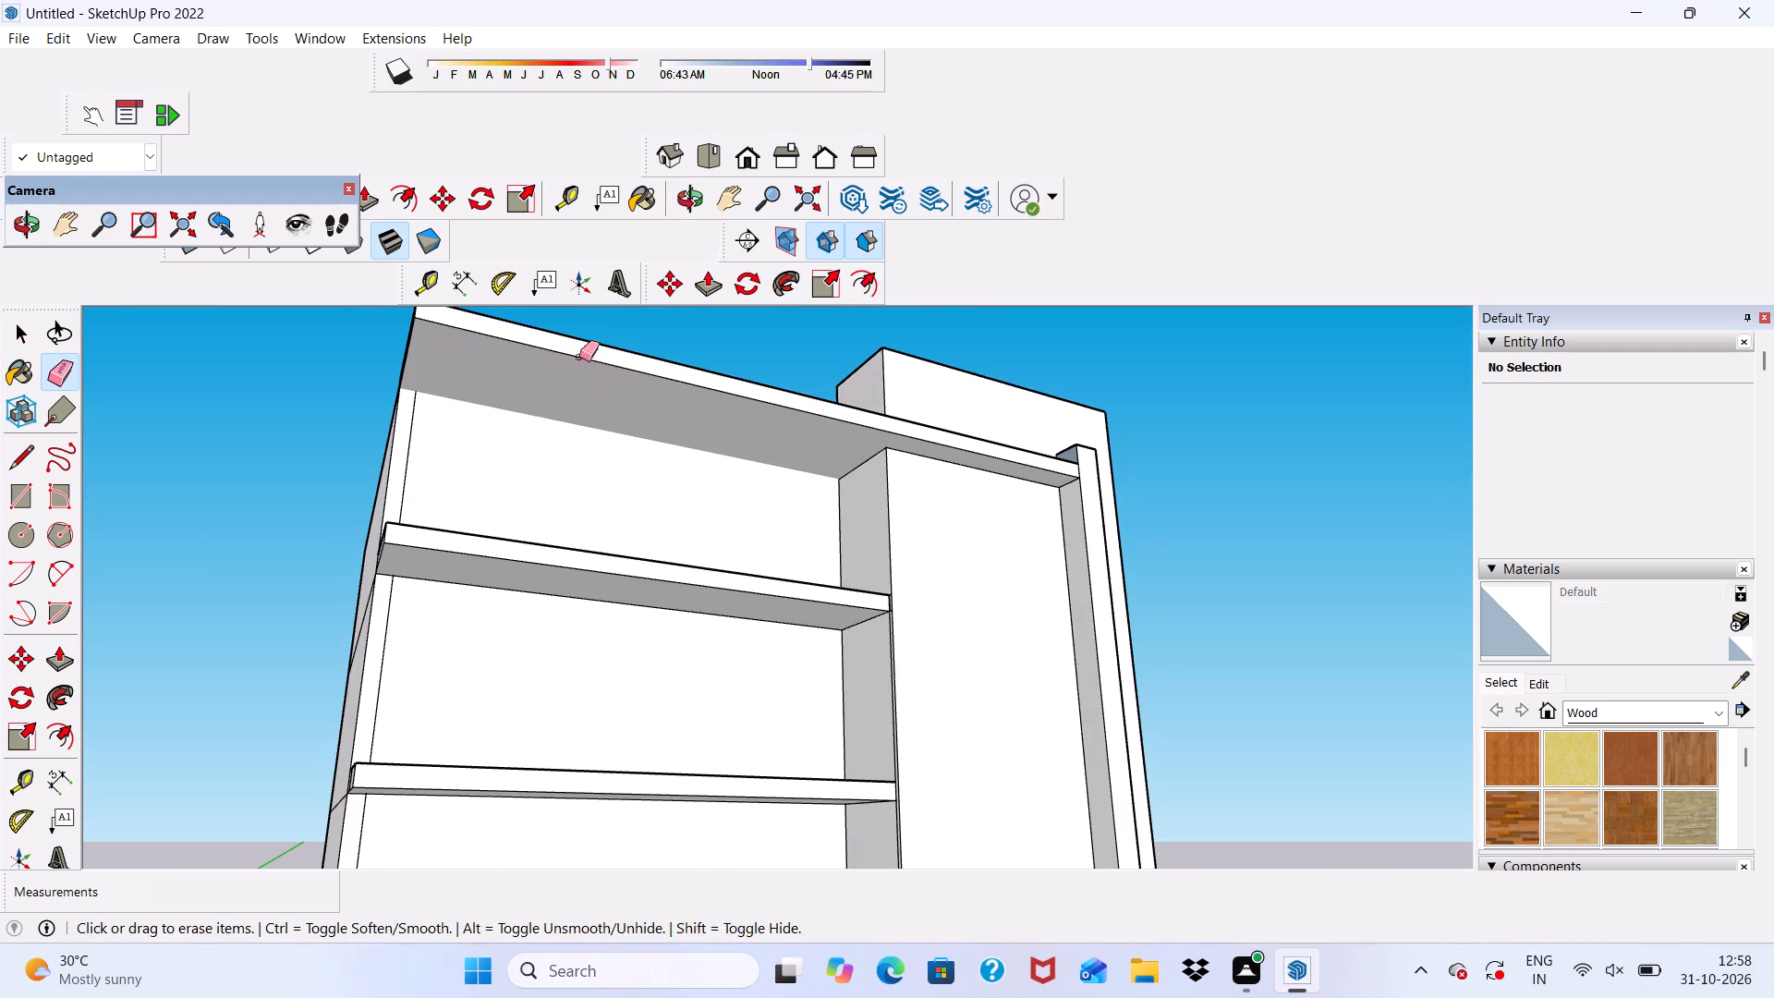
{"action": "left_click", "coordinate": [714, 285]}
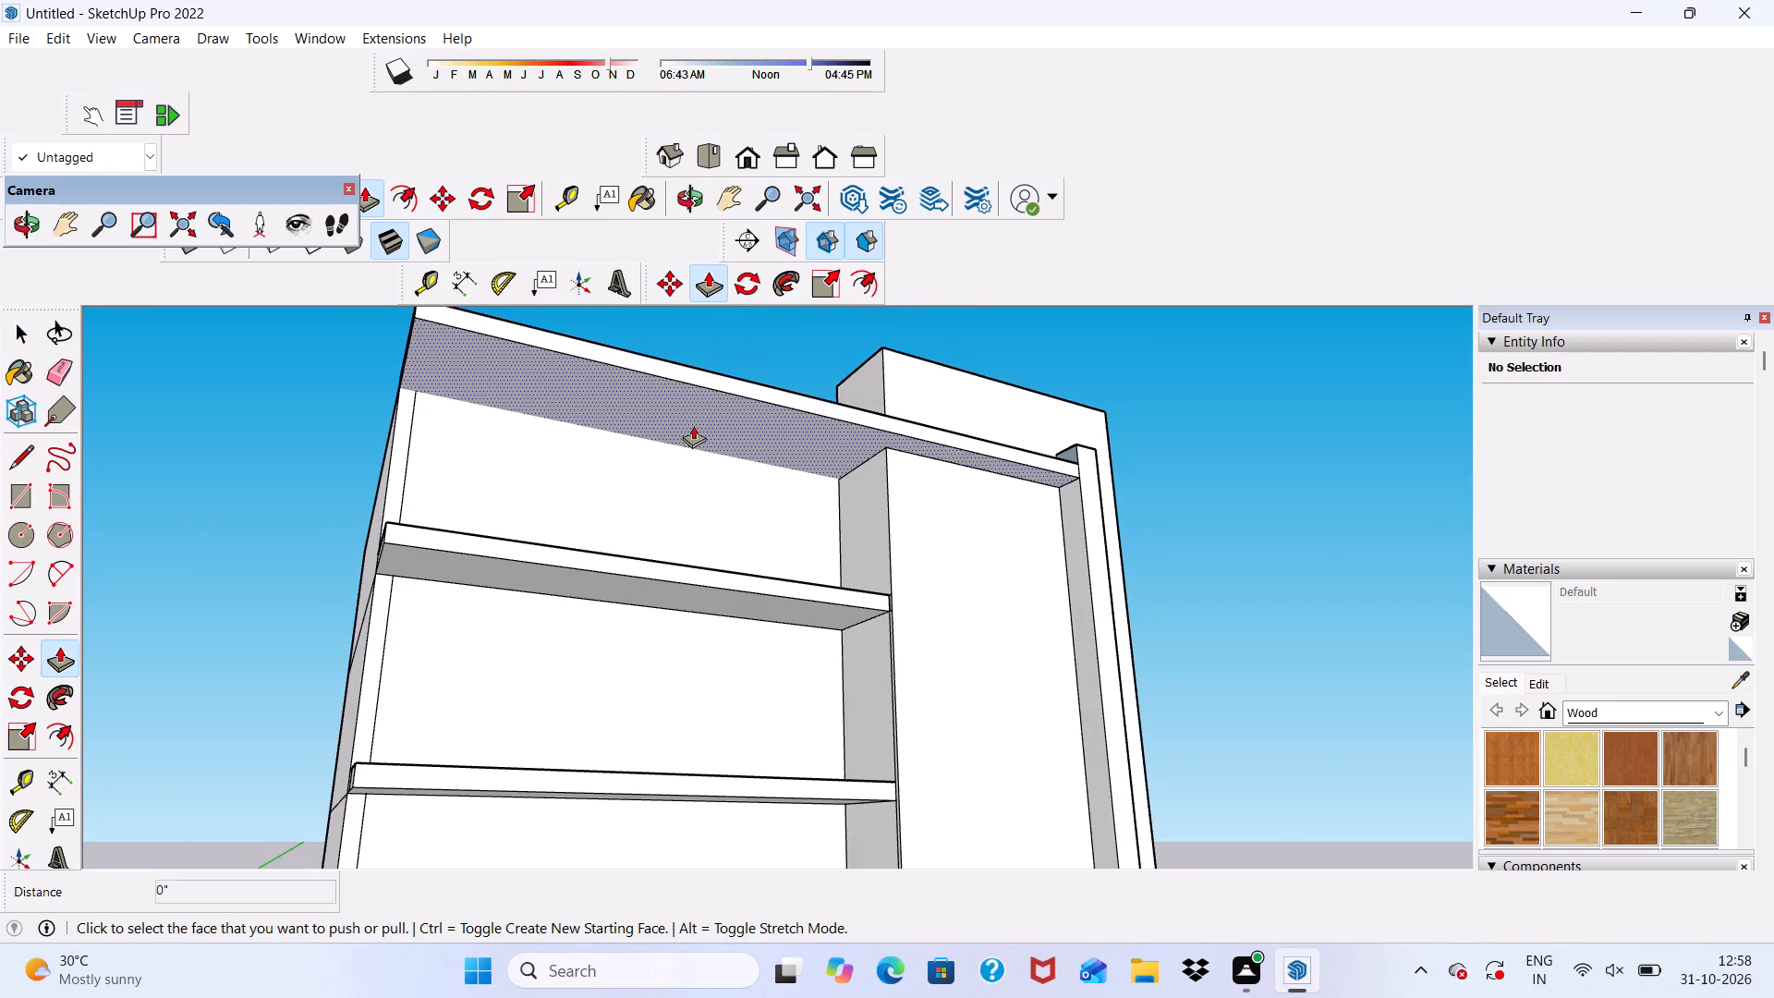
{"action": "scroll", "coordinate": [692, 426], "scroll_direction": "up", "scroll_amount": 5}
{"action": "left_click", "coordinate": [687, 425]}
{"action": "left_click", "coordinate": [687, 436]}
Push/Pull the canopy's top face downward about 6 1/8".
{"action": "scroll", "coordinate": [752, 390], "scroll_direction": "down", "scroll_amount": 5}
{"action": "middle_click_drag", "start_coordinate": [770, 403], "coordinate": [650, 690]}
{"action": "scroll", "coordinate": [548, 498], "scroll_direction": "up", "scroll_amount": 1}
{"action": "left_click", "coordinate": [497, 517]}
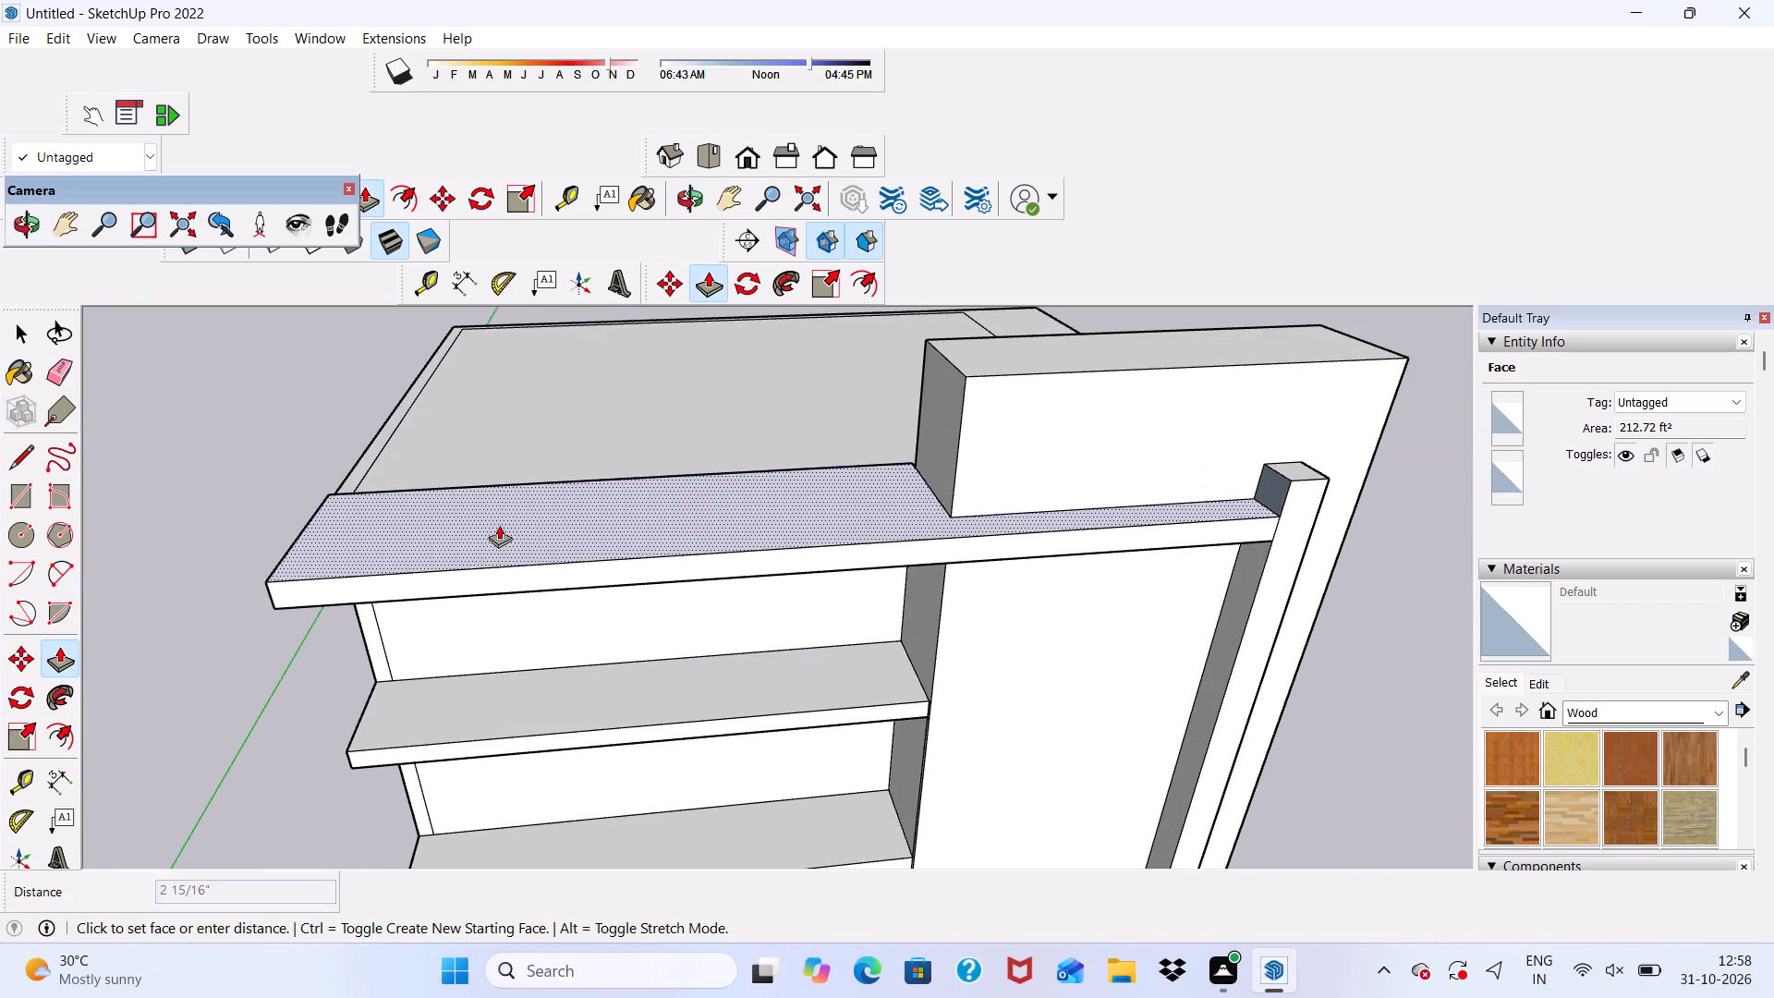
{"action": "left_click", "coordinate": [503, 533]}
Push/Pull the tall upright's top face downward about 1' 9 13/16" to level it with the canopy's top.
{"action": "scroll", "coordinate": [456, 496], "scroll_direction": "down", "scroll_amount": 5}
{"action": "middle_click_drag", "start_coordinate": [447, 531], "coordinate": [451, 402]}
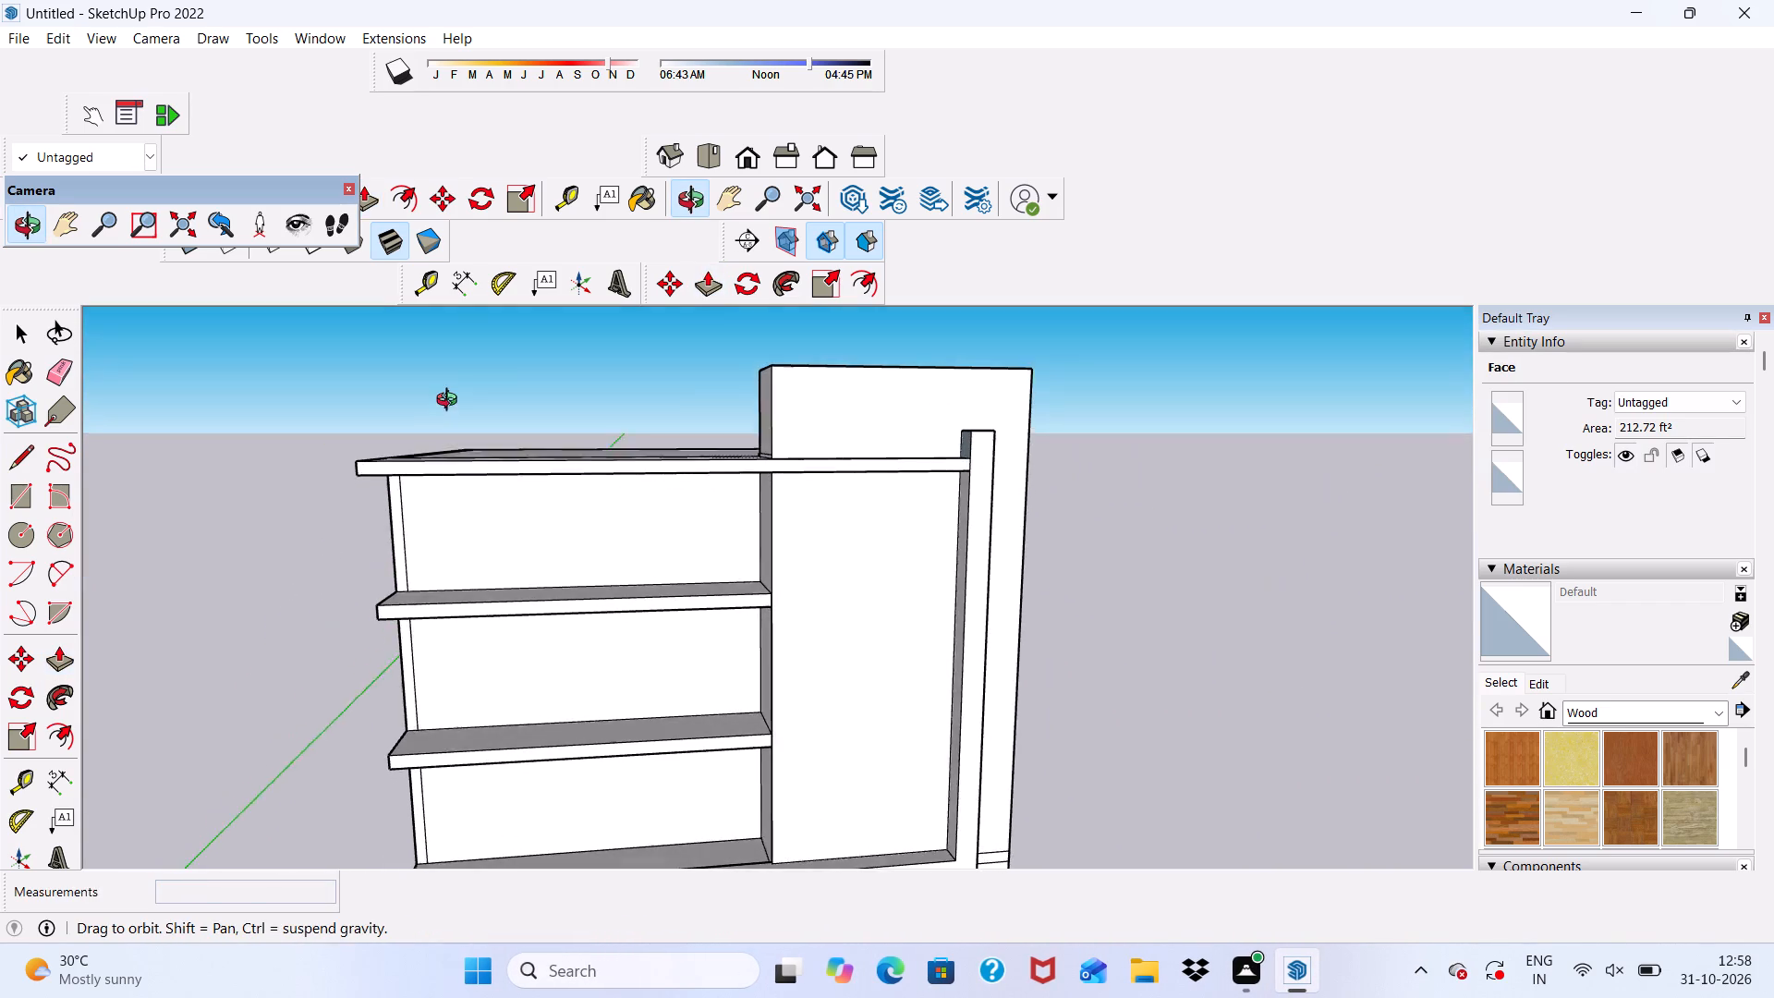
{"action": "middle_click_drag", "start_coordinate": [451, 402], "coordinate": [448, 402]}
{"action": "scroll", "coordinate": [854, 473], "scroll_direction": "up", "scroll_amount": 6}
{"action": "middle_click_drag", "start_coordinate": [953, 455], "coordinate": [985, 628]}
{"action": "scroll", "coordinate": [1189, 480], "scroll_direction": "up", "scroll_amount": 5}
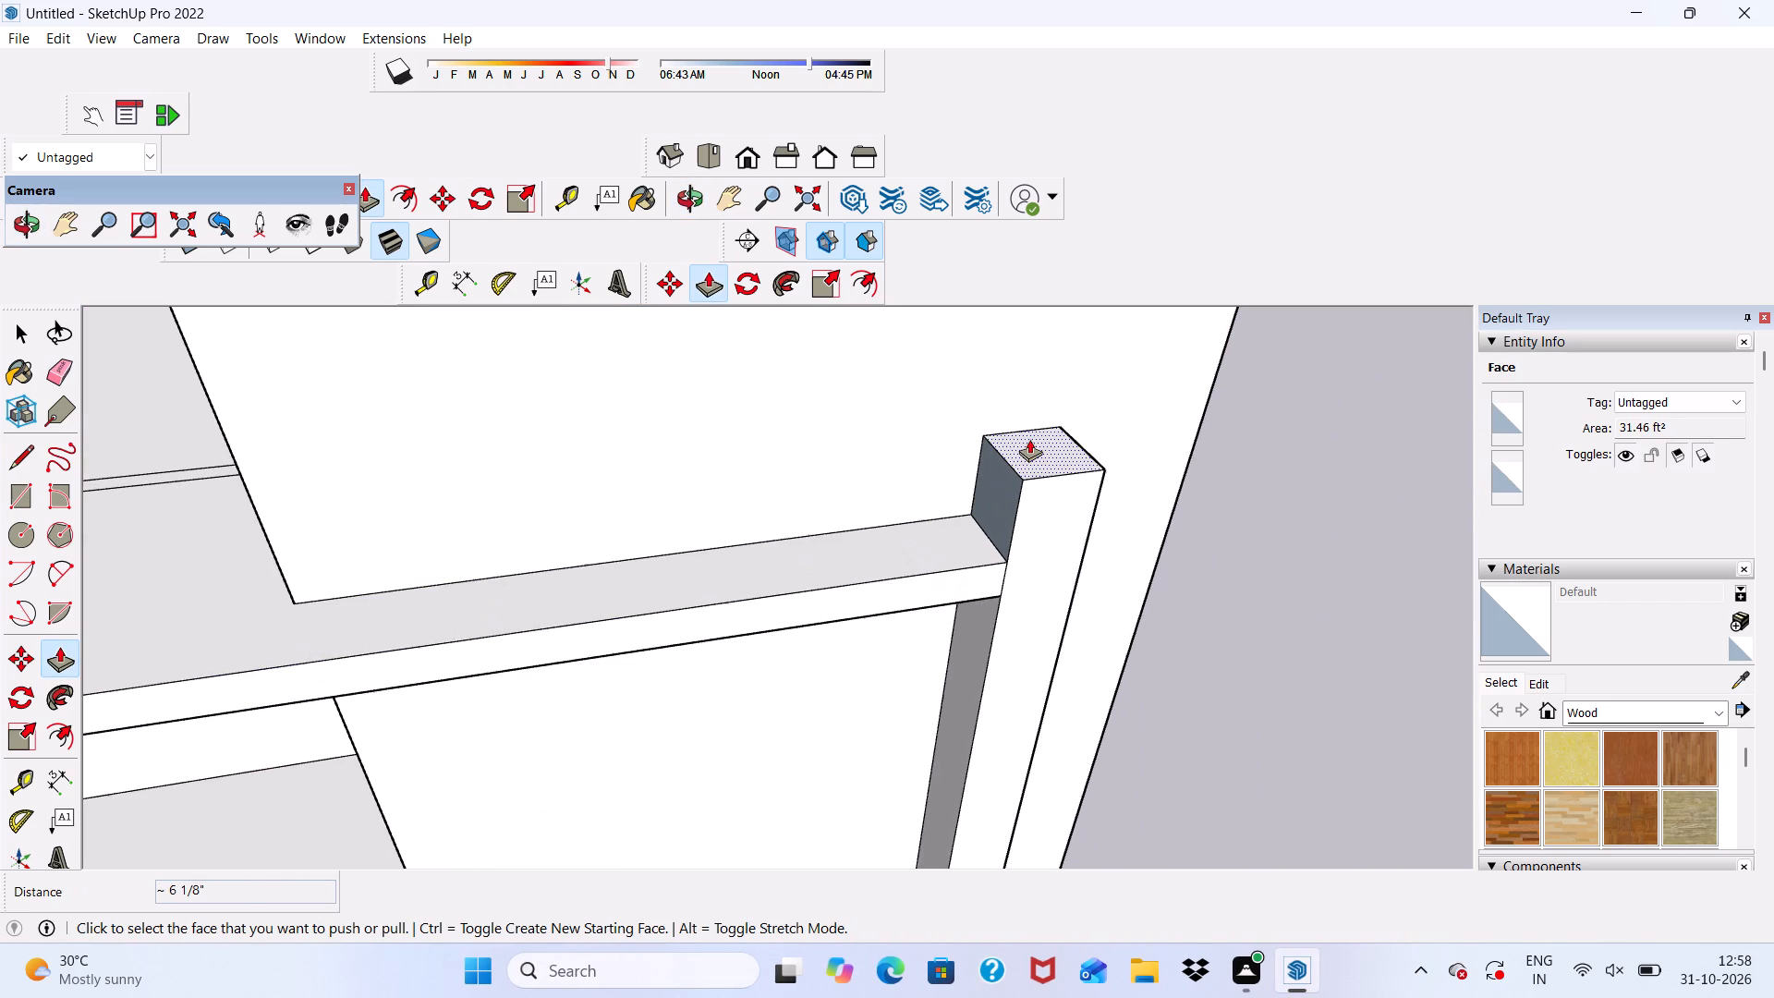
{"action": "left_click", "coordinate": [1029, 449]}
{"action": "left_click", "coordinate": [984, 566]}
Push/Pull the canopy's underside downward 2 1/16" to thicken the canopy.
{"action": "scroll", "coordinate": [938, 493], "scroll_direction": "down", "scroll_amount": 6}
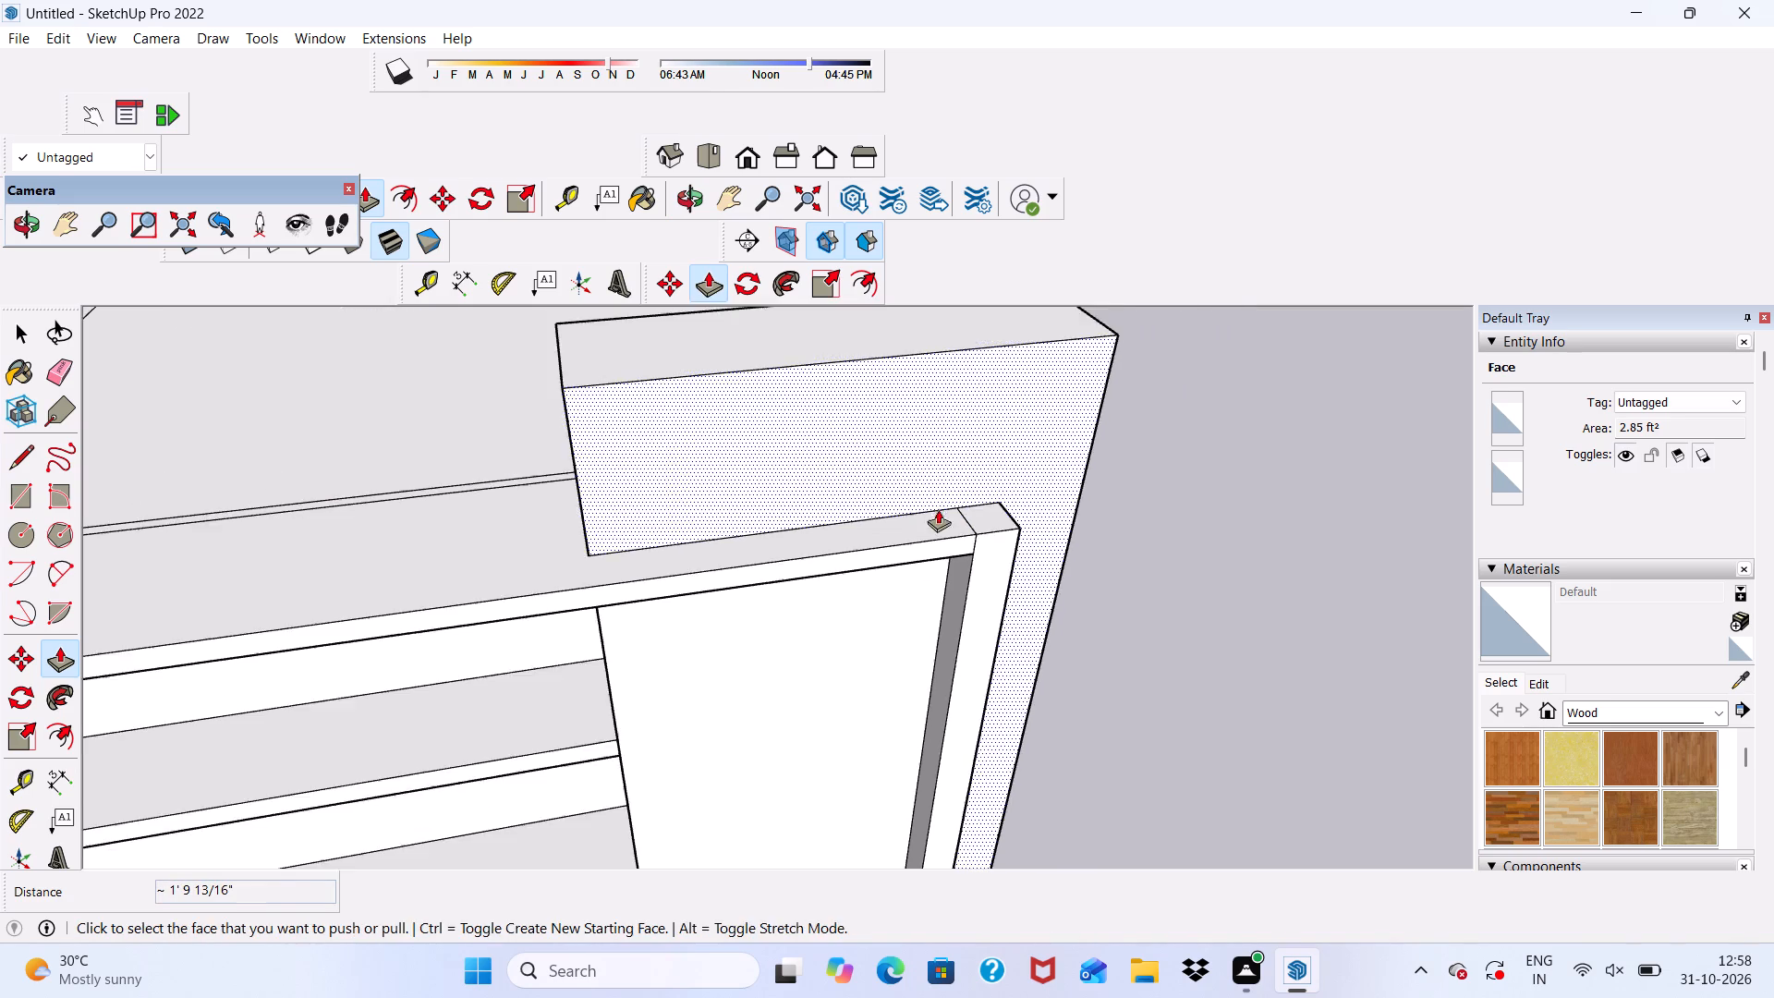
{"action": "middle_click_drag", "start_coordinate": [938, 509], "coordinate": [893, 340]}
{"action": "scroll", "coordinate": [893, 340], "scroll_direction": "up", "scroll_amount": 1}
{"action": "scroll", "coordinate": [893, 382], "scroll_direction": "down", "scroll_amount": 6}
{"action": "middle_click_drag", "start_coordinate": [918, 464], "coordinate": [854, 344]}
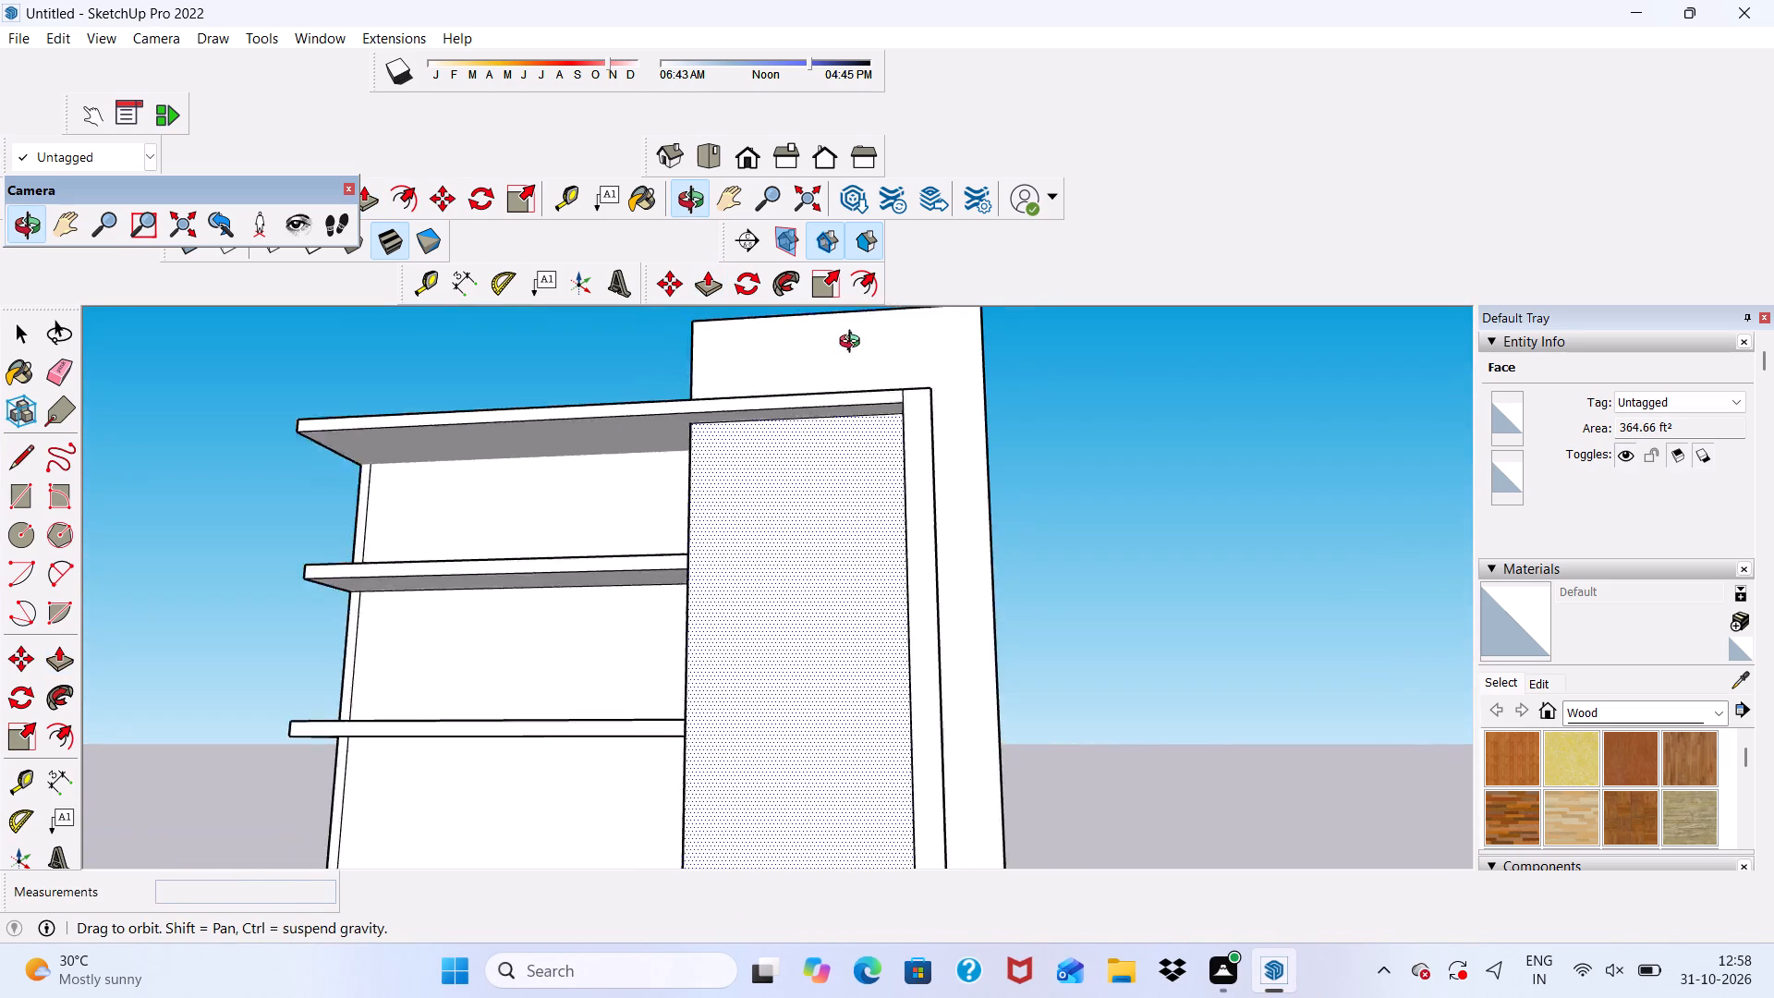
{"action": "middle_click_drag", "start_coordinate": [854, 344], "coordinate": [833, 435]}
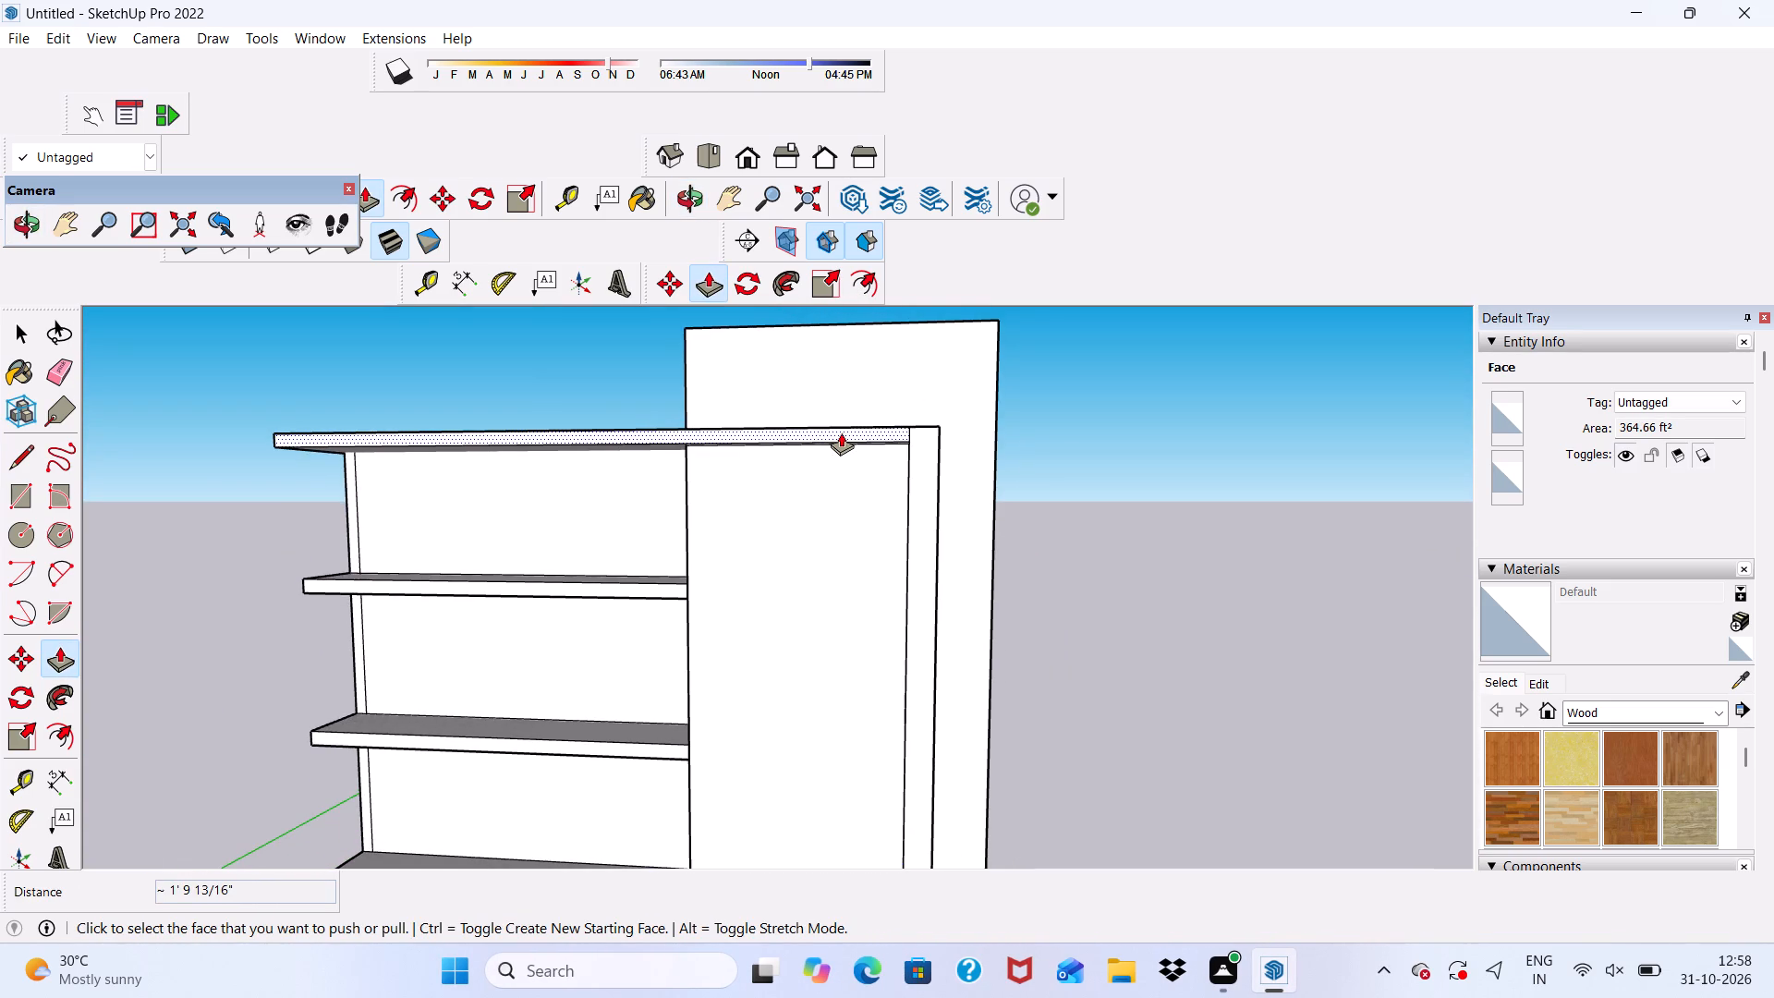
{"action": "scroll", "coordinate": [844, 428], "scroll_direction": "down", "scroll_amount": 4}
{"action": "middle_click_drag", "start_coordinate": [859, 493], "coordinate": [953, 358]}
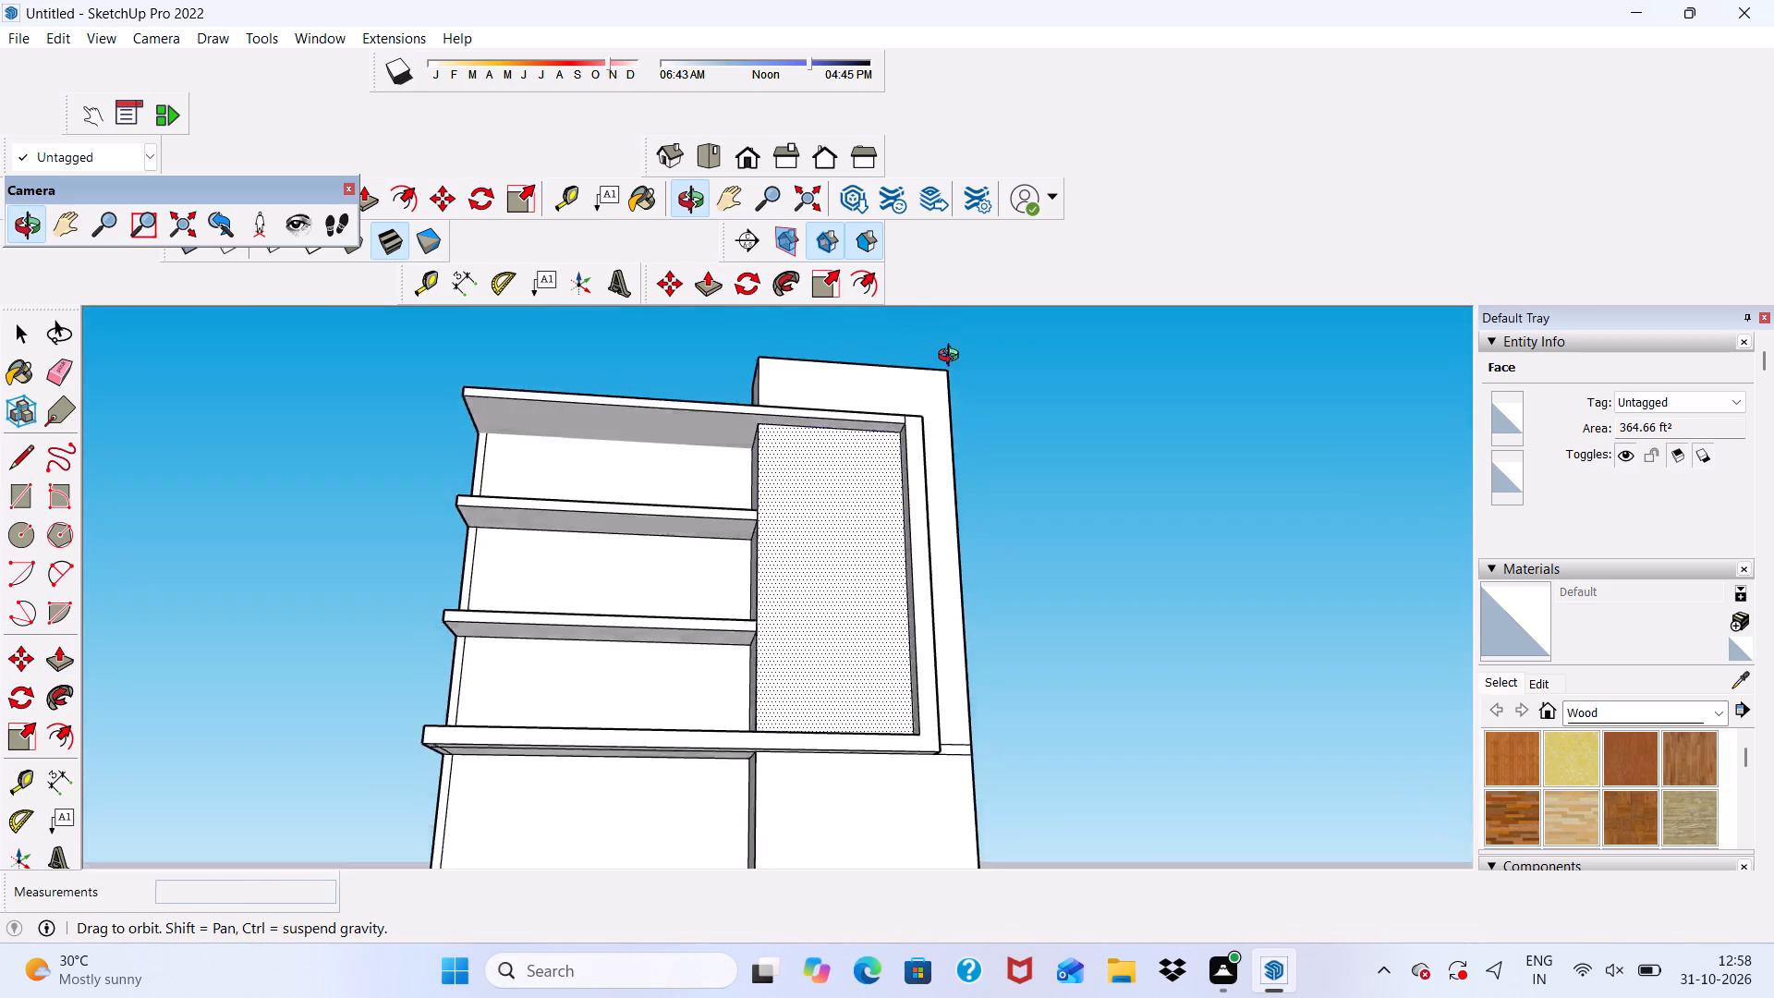
{"action": "middle_click_drag", "start_coordinate": [953, 358], "coordinate": [936, 418]}
{"action": "scroll", "coordinate": [895, 463], "scroll_direction": "up", "scroll_amount": 5}
{"action": "scroll", "coordinate": [606, 411], "scroll_direction": "up", "scroll_amount": 11}
{"action": "left_click", "coordinate": [643, 393]}
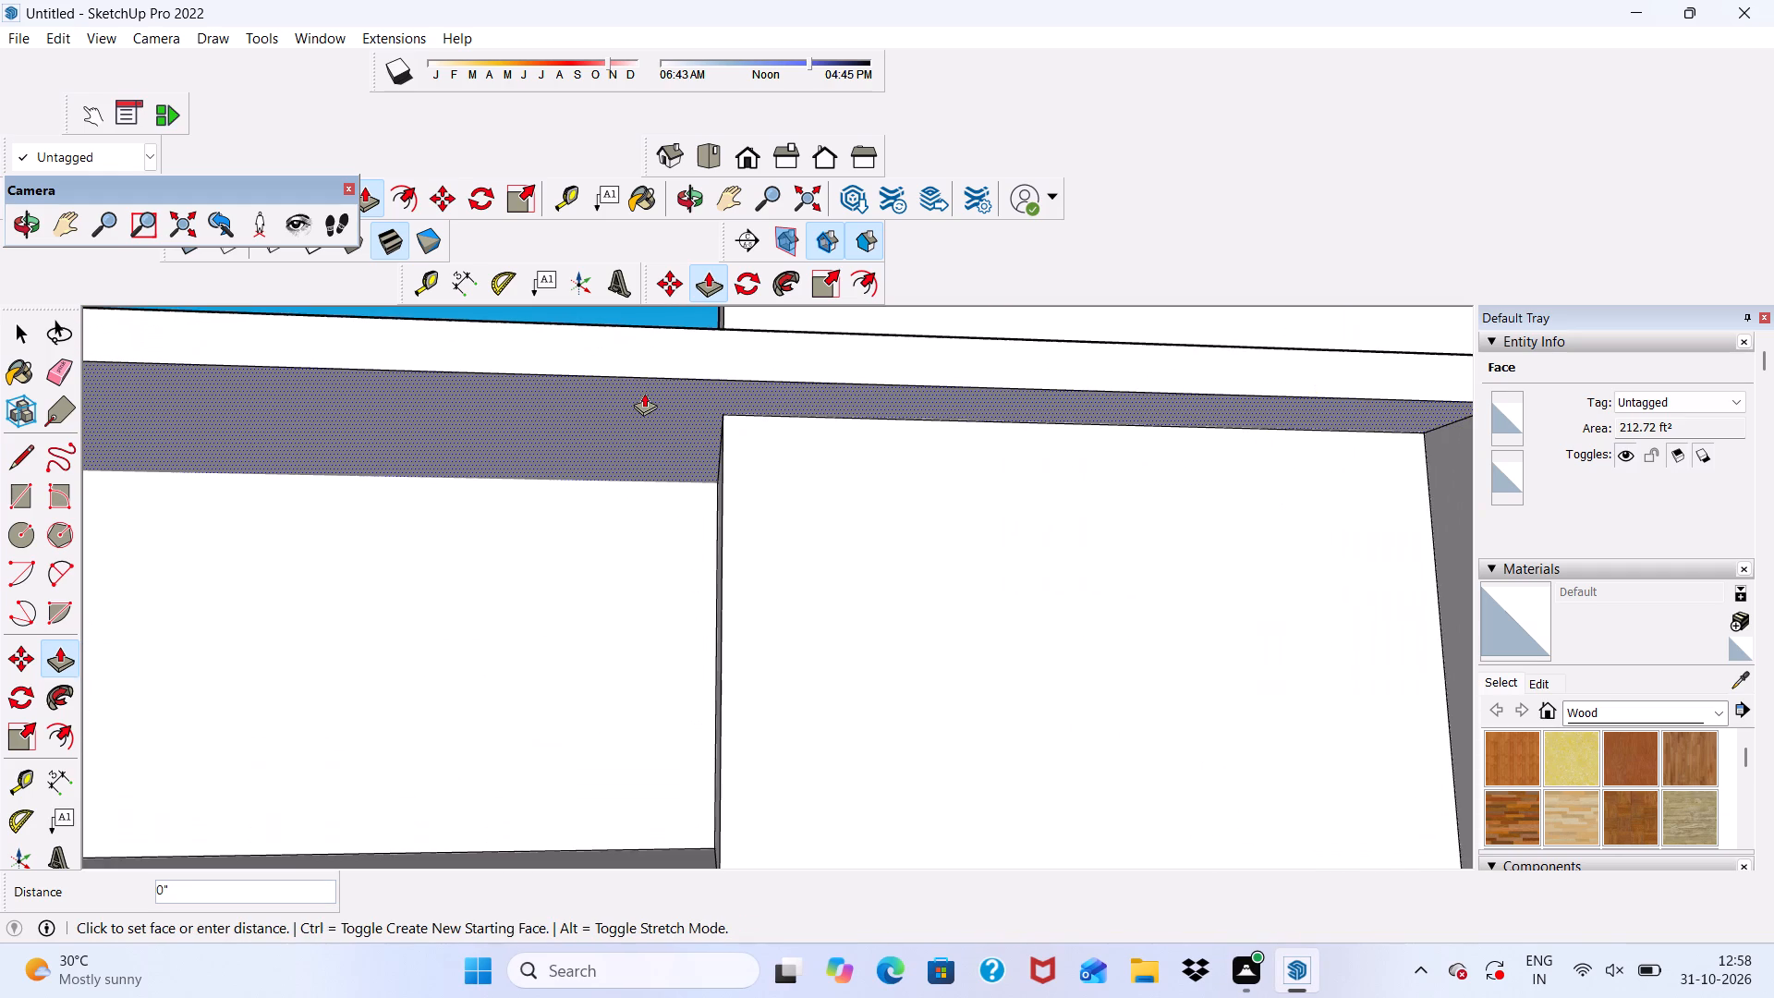
{"action": "left_click", "coordinate": [638, 403]}
Erase the front seam edge where the canopy meets the tall upright.
{"action": "scroll", "coordinate": [650, 387], "scroll_direction": "down", "scroll_amount": 7}
{"action": "middle_click_drag", "start_coordinate": [810, 383], "coordinate": [741, 462]}
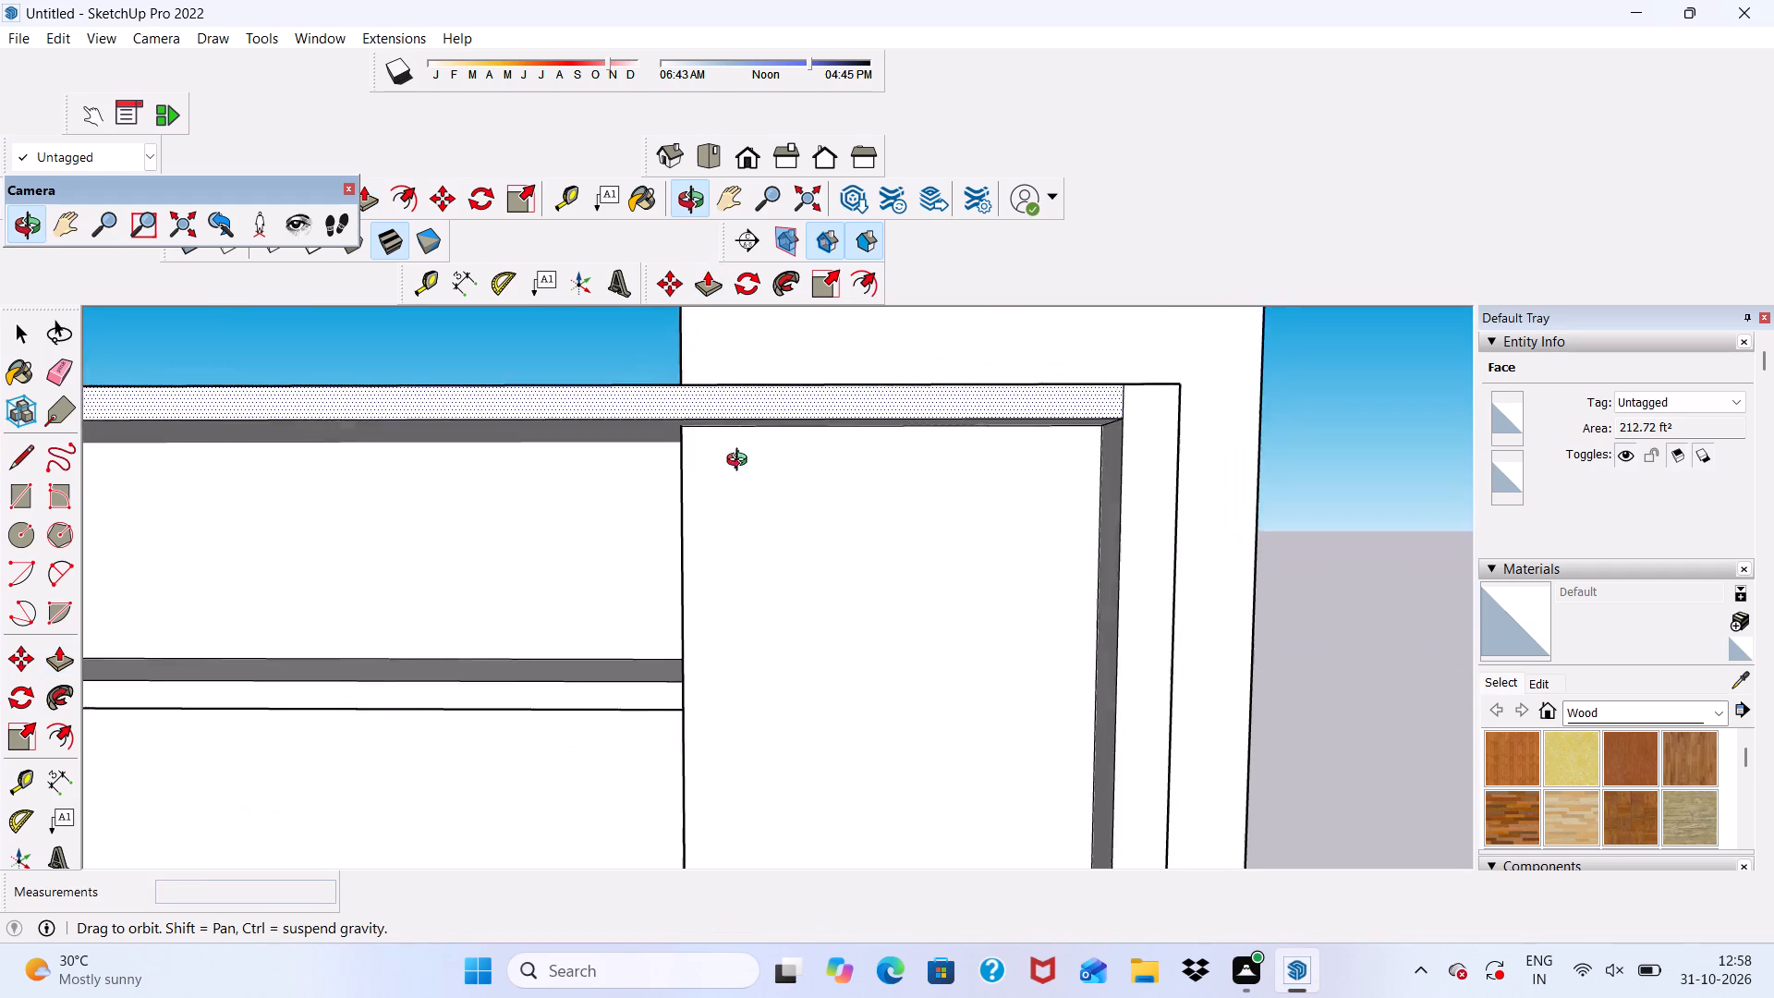
{"action": "middle_click_drag", "start_coordinate": [741, 462], "coordinate": [711, 489]}
{"action": "scroll", "coordinate": [407, 359], "scroll_direction": "down", "scroll_amount": 16}
{"action": "middle_click_drag", "start_coordinate": [870, 497], "coordinate": [896, 443]}
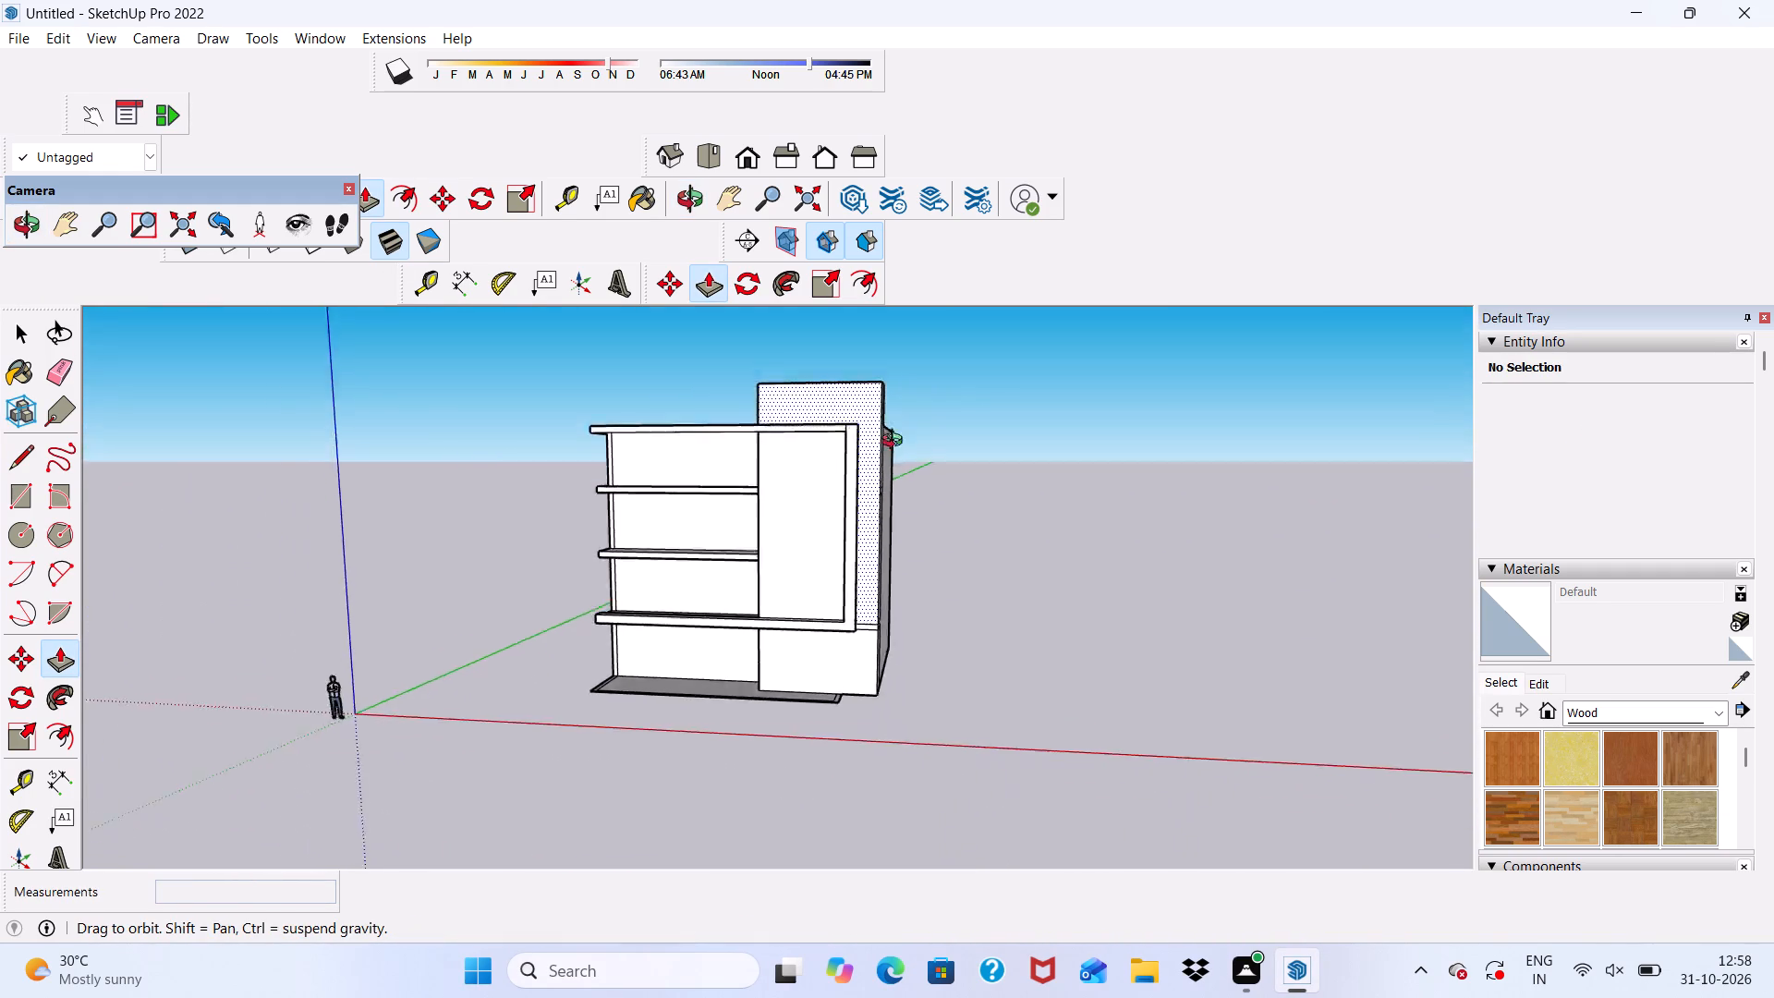
{"action": "middle_click_drag", "start_coordinate": [896, 443], "coordinate": [938, 451]}
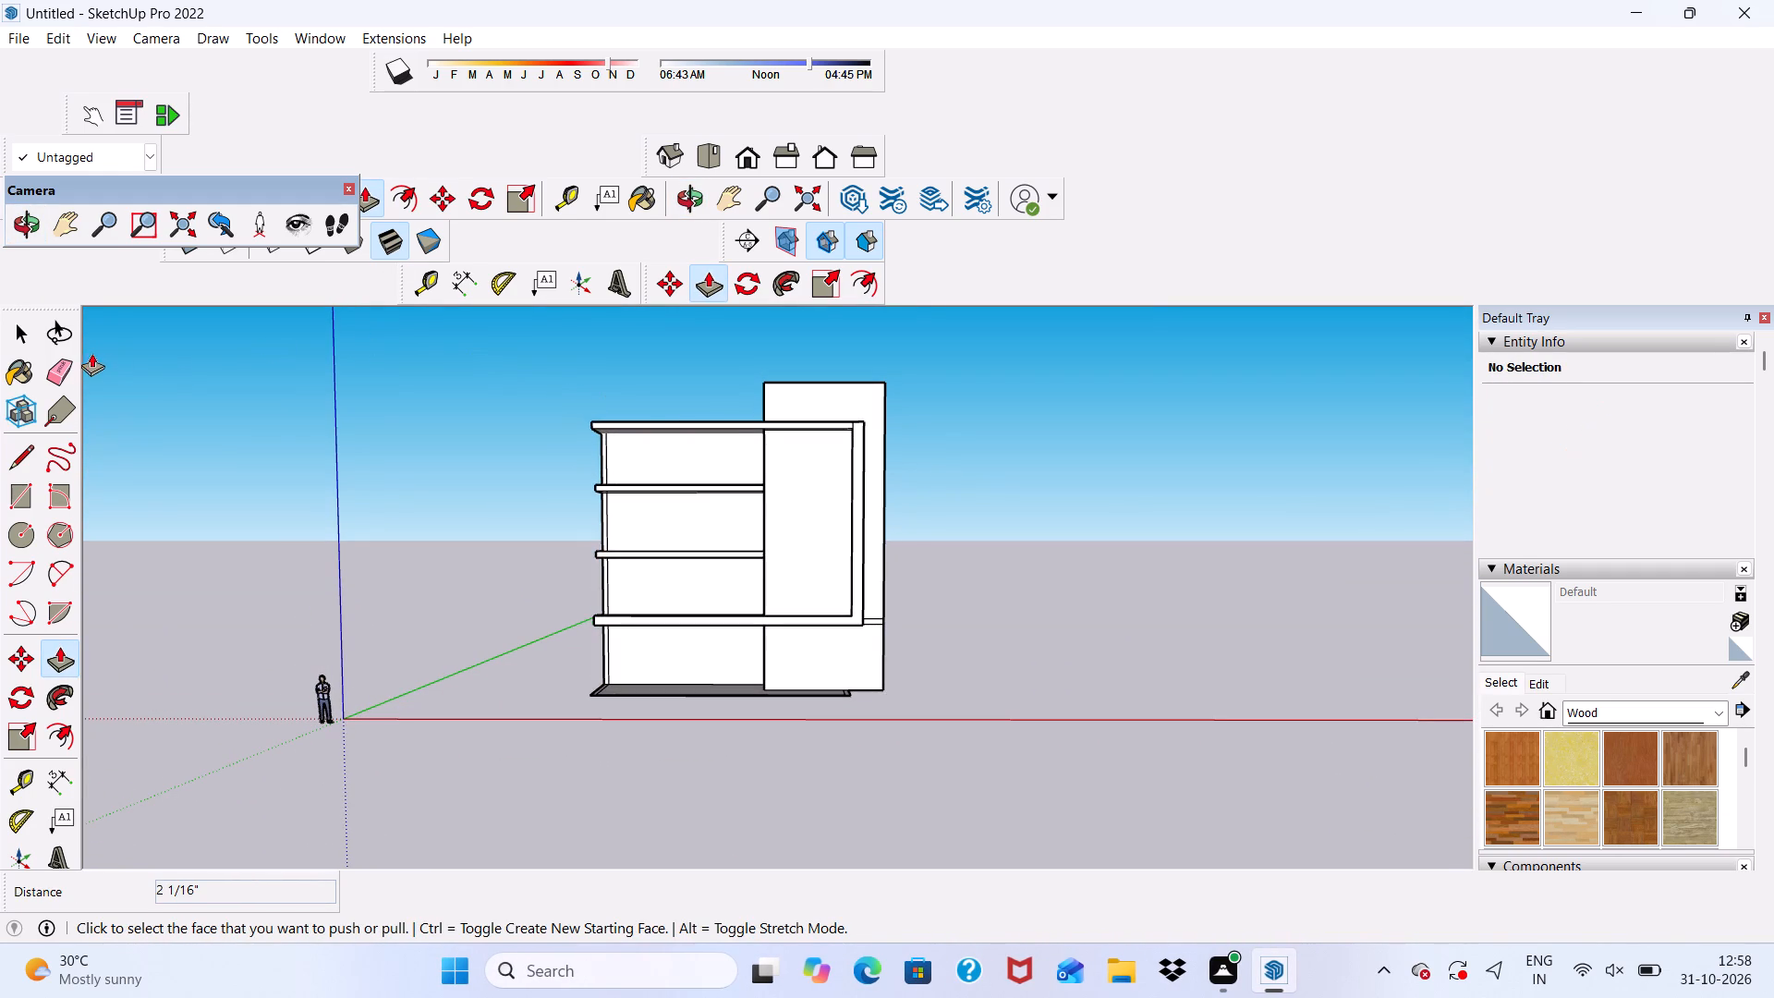
{"action": "left_click", "coordinate": [57, 361]}
{"action": "scroll", "coordinate": [772, 435], "scroll_direction": "up", "scroll_amount": 5}
{"action": "scroll", "coordinate": [872, 436], "scroll_direction": "up", "scroll_amount": 7}
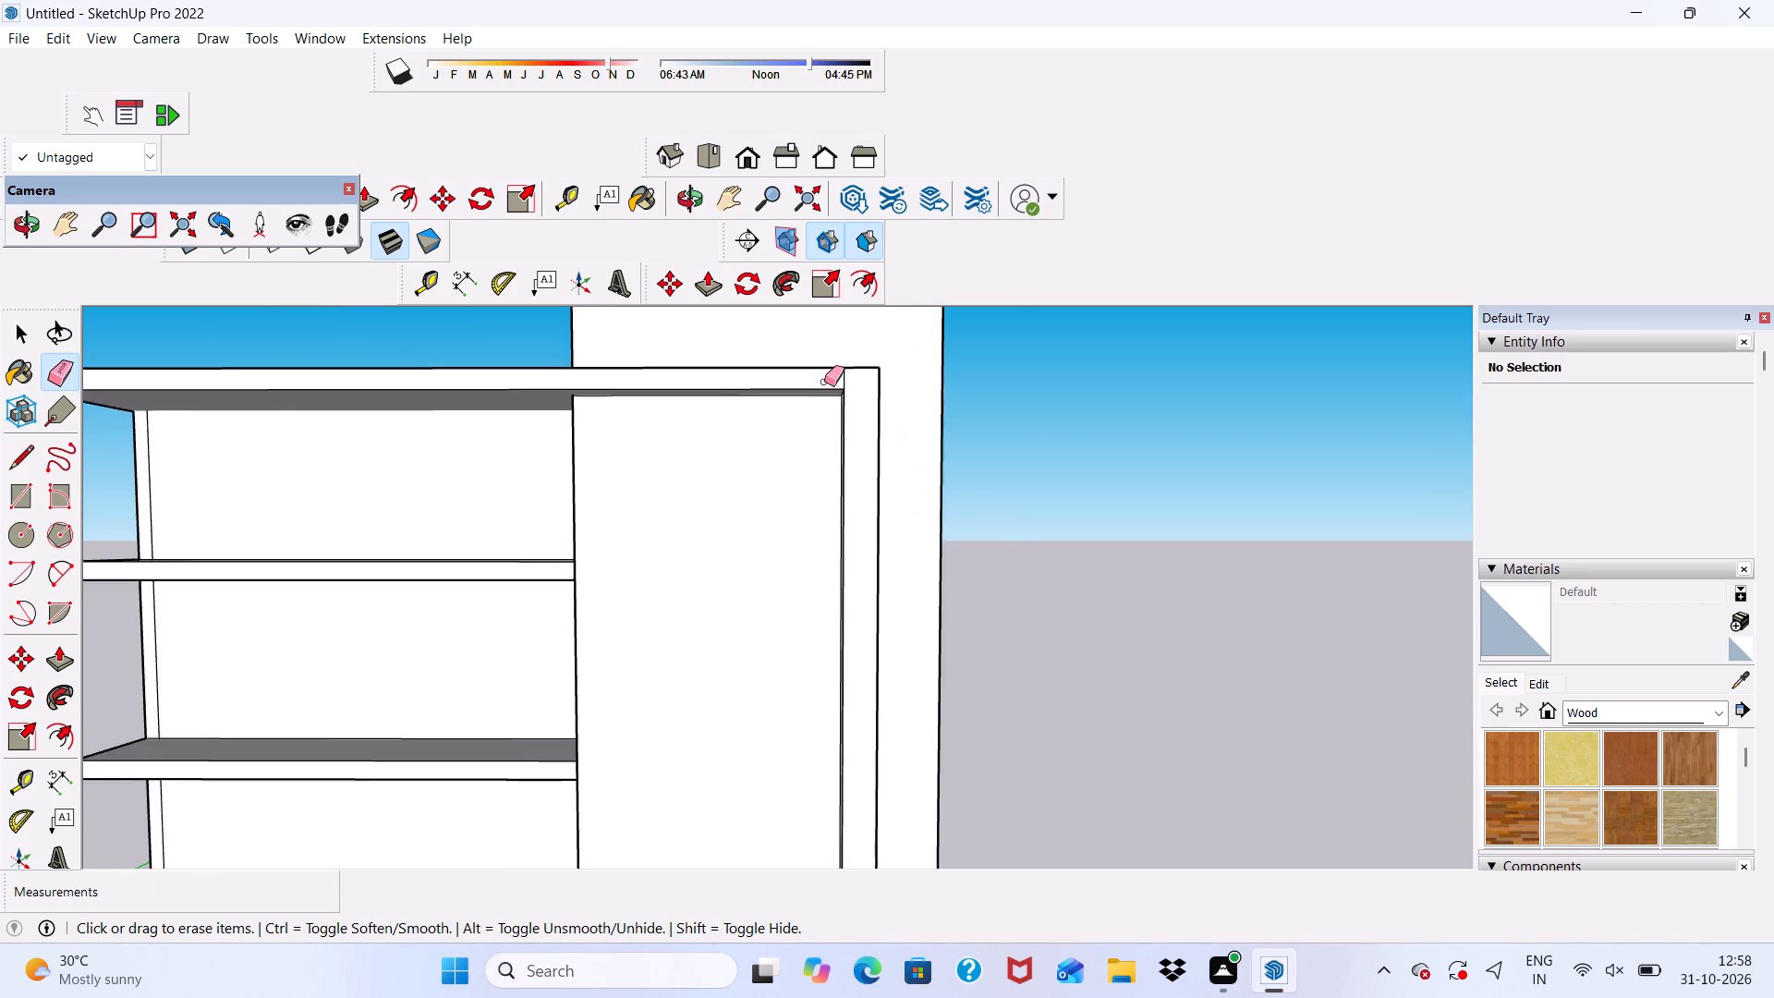
{"action": "scroll", "coordinate": [824, 382], "scroll_direction": "up", "scroll_amount": 4}
{"action": "left_click_drag", "start_coordinate": [834, 379], "coordinate": [894, 381]}
Erase the seam edge on the top face between the canopy and the tall upright.
{"action": "scroll", "coordinate": [806, 413], "scroll_direction": "down", "scroll_amount": 2}
{"action": "middle_click_drag", "start_coordinate": [788, 444], "coordinate": [477, 638]}
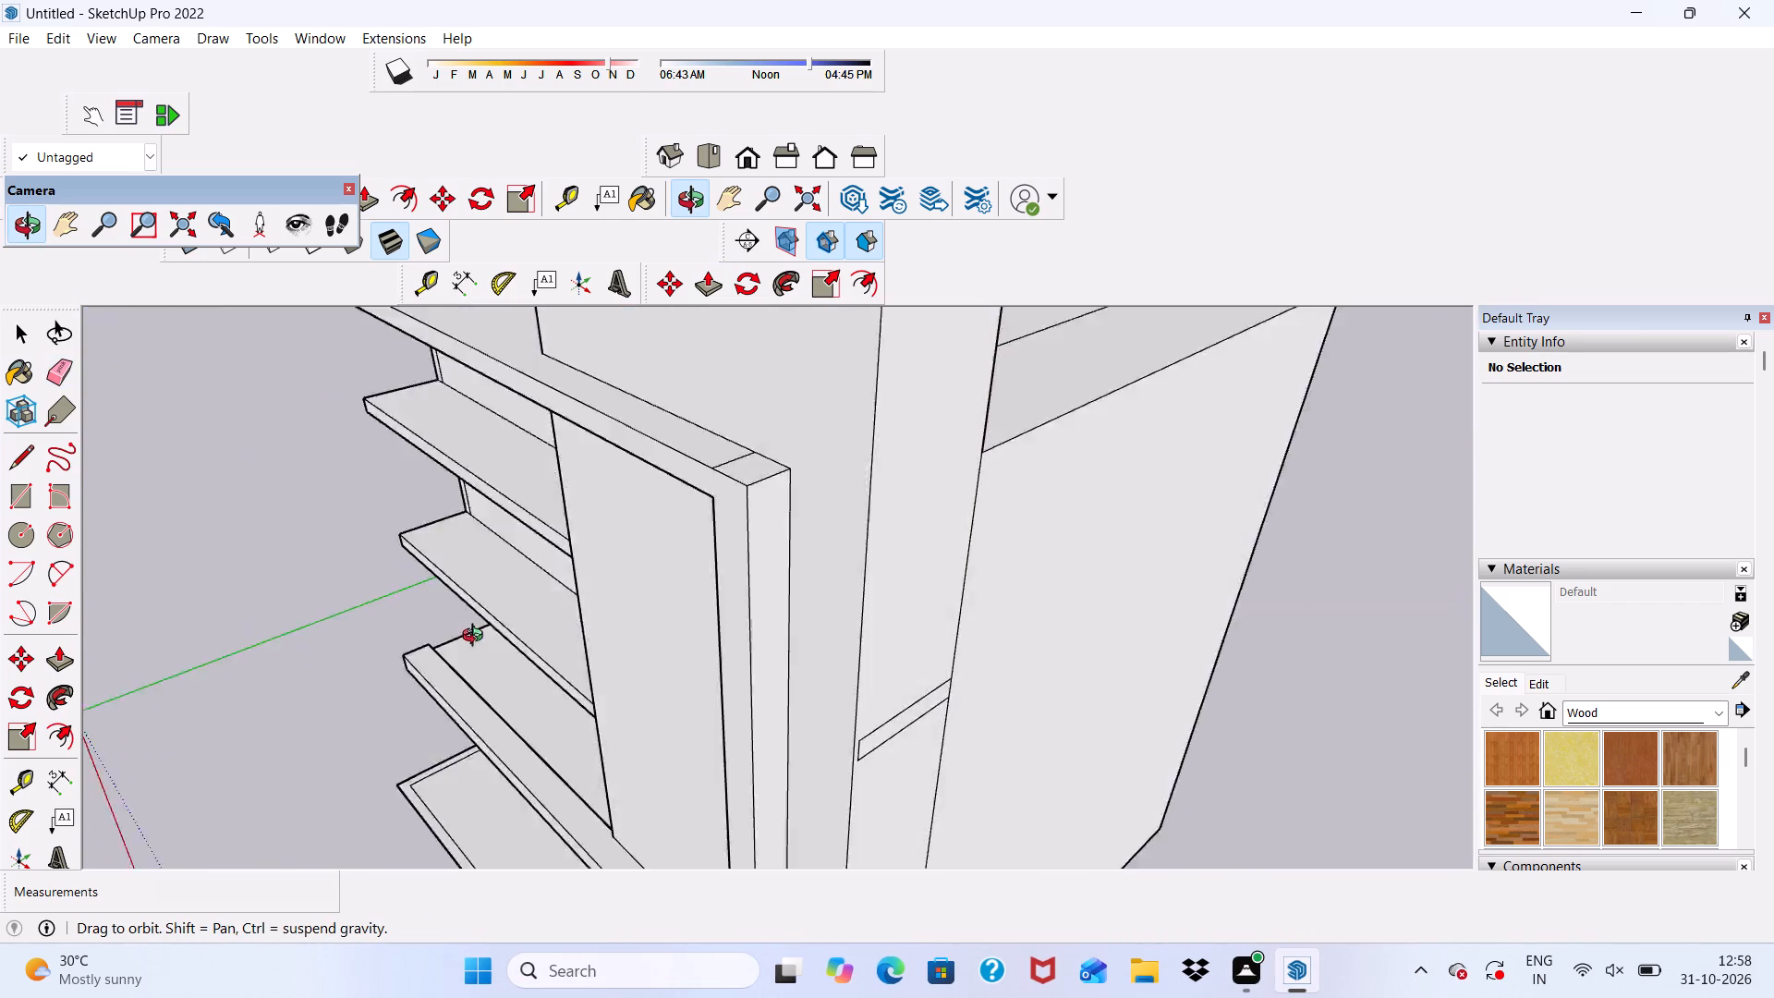
{"action": "middle_click_drag", "start_coordinate": [477, 638], "coordinate": [572, 641]}
{"action": "scroll", "coordinate": [838, 472], "scroll_direction": "up", "scroll_amount": 6}
{"action": "left_click", "coordinate": [712, 473]}
{"action": "scroll", "coordinate": [712, 473], "scroll_direction": "down", "scroll_amount": 1}
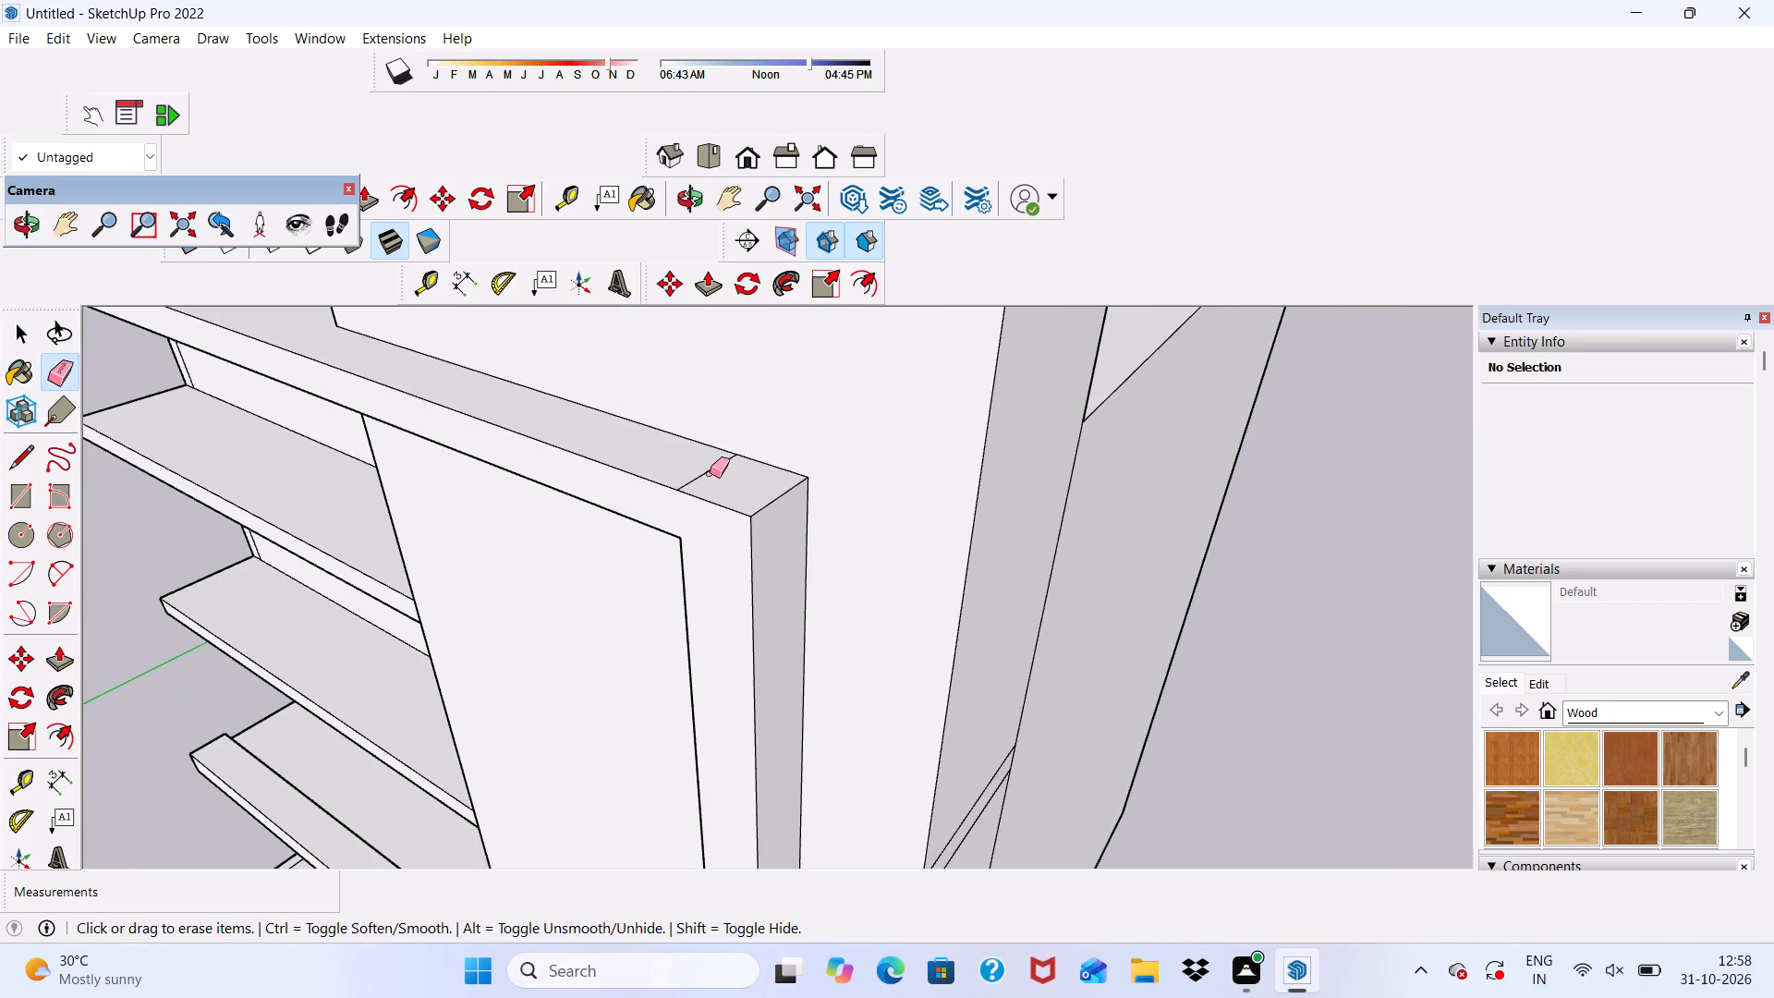
{"action": "left_click_drag", "start_coordinate": [710, 473], "coordinate": [715, 487]}
{"action": "scroll", "coordinate": [708, 465], "scroll_direction": "down", "scroll_amount": 6}
{"action": "middle_click_drag", "start_coordinate": [728, 549], "coordinate": [924, 355]}
{"action": "scroll", "coordinate": [759, 403], "scroll_direction": "up", "scroll_amount": 4}
{"action": "scroll", "coordinate": [792, 426], "scroll_direction": "down", "scroll_amount": 6}
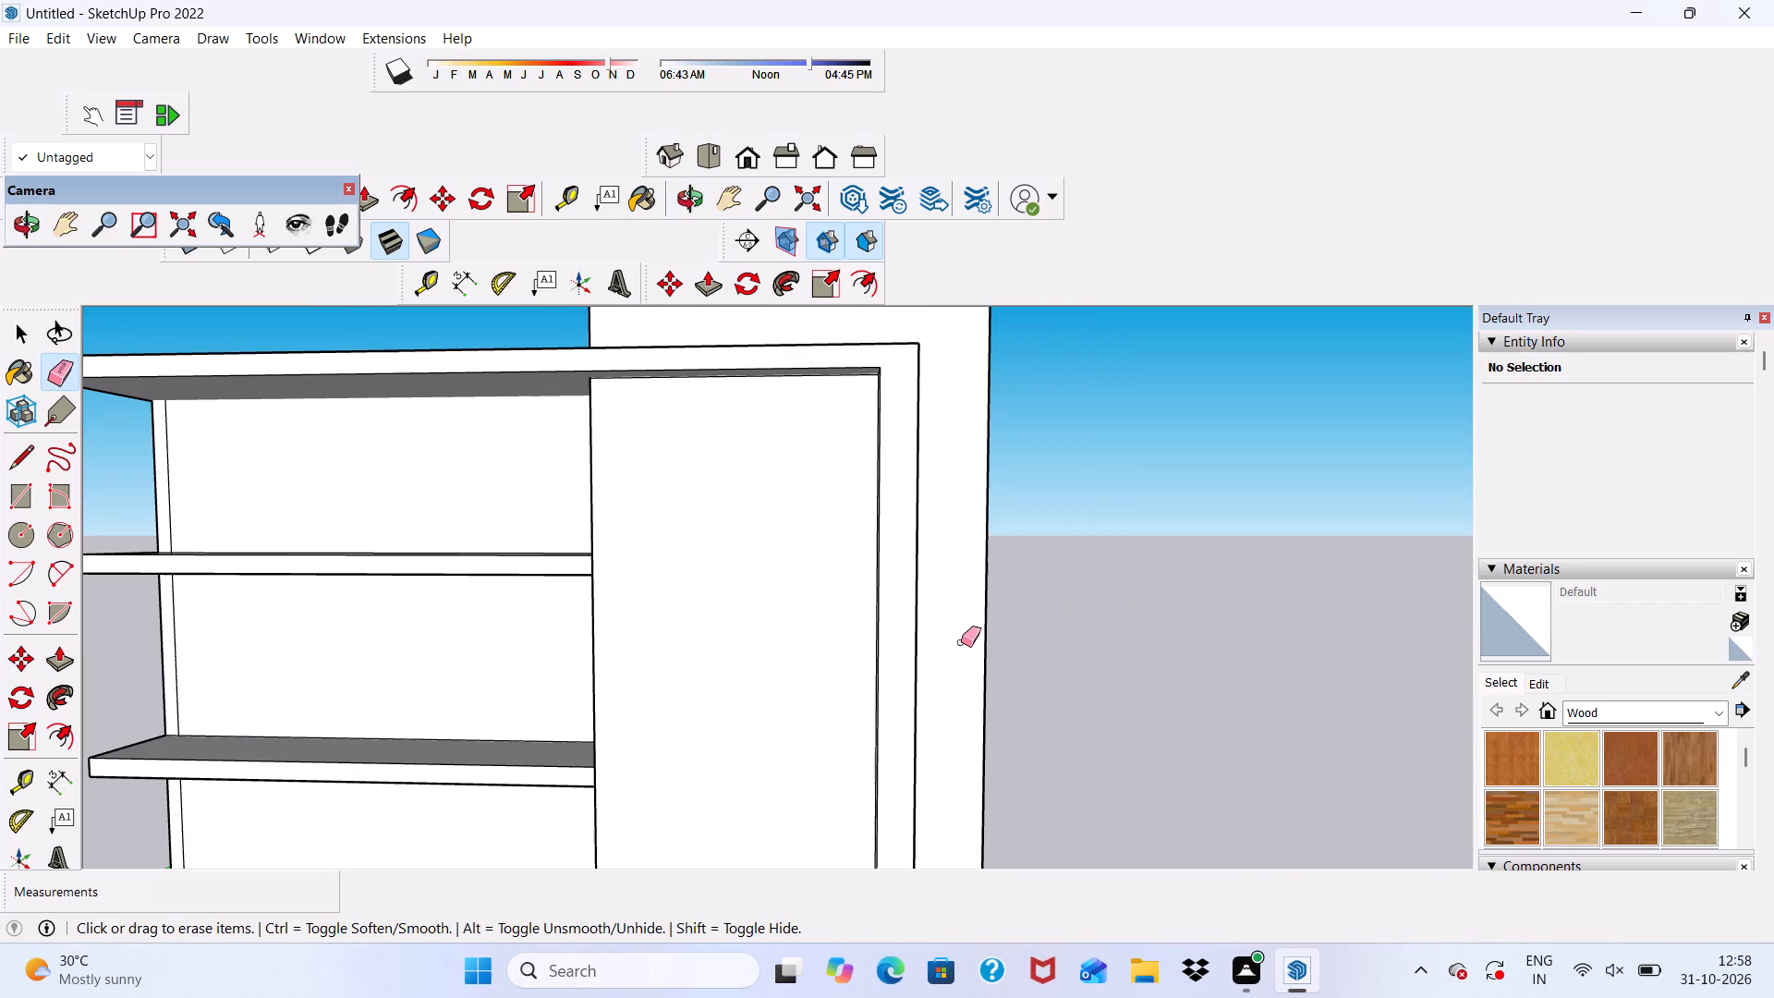
Push/Pull the canopy's underside downward 2 1/4".
{"action": "left_click", "coordinate": [698, 286]}
{"action": "scroll", "coordinate": [734, 383], "scroll_direction": "up", "scroll_amount": 5}
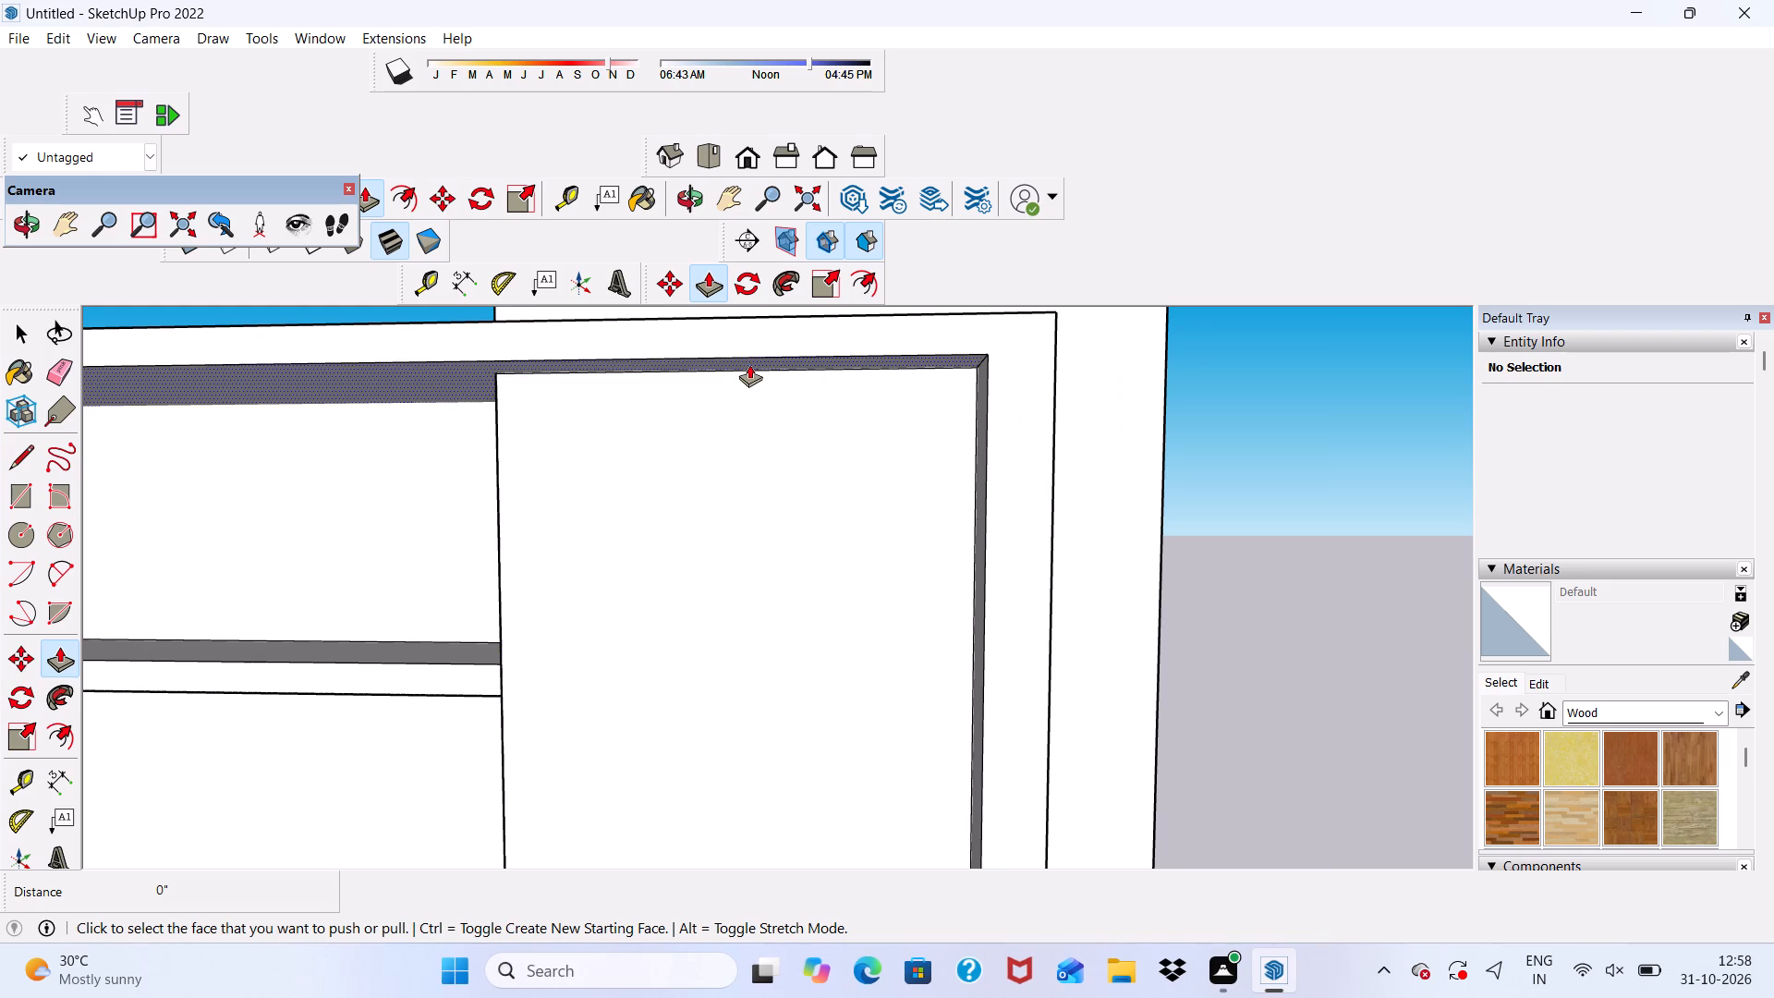
{"action": "left_click", "coordinate": [749, 362]}
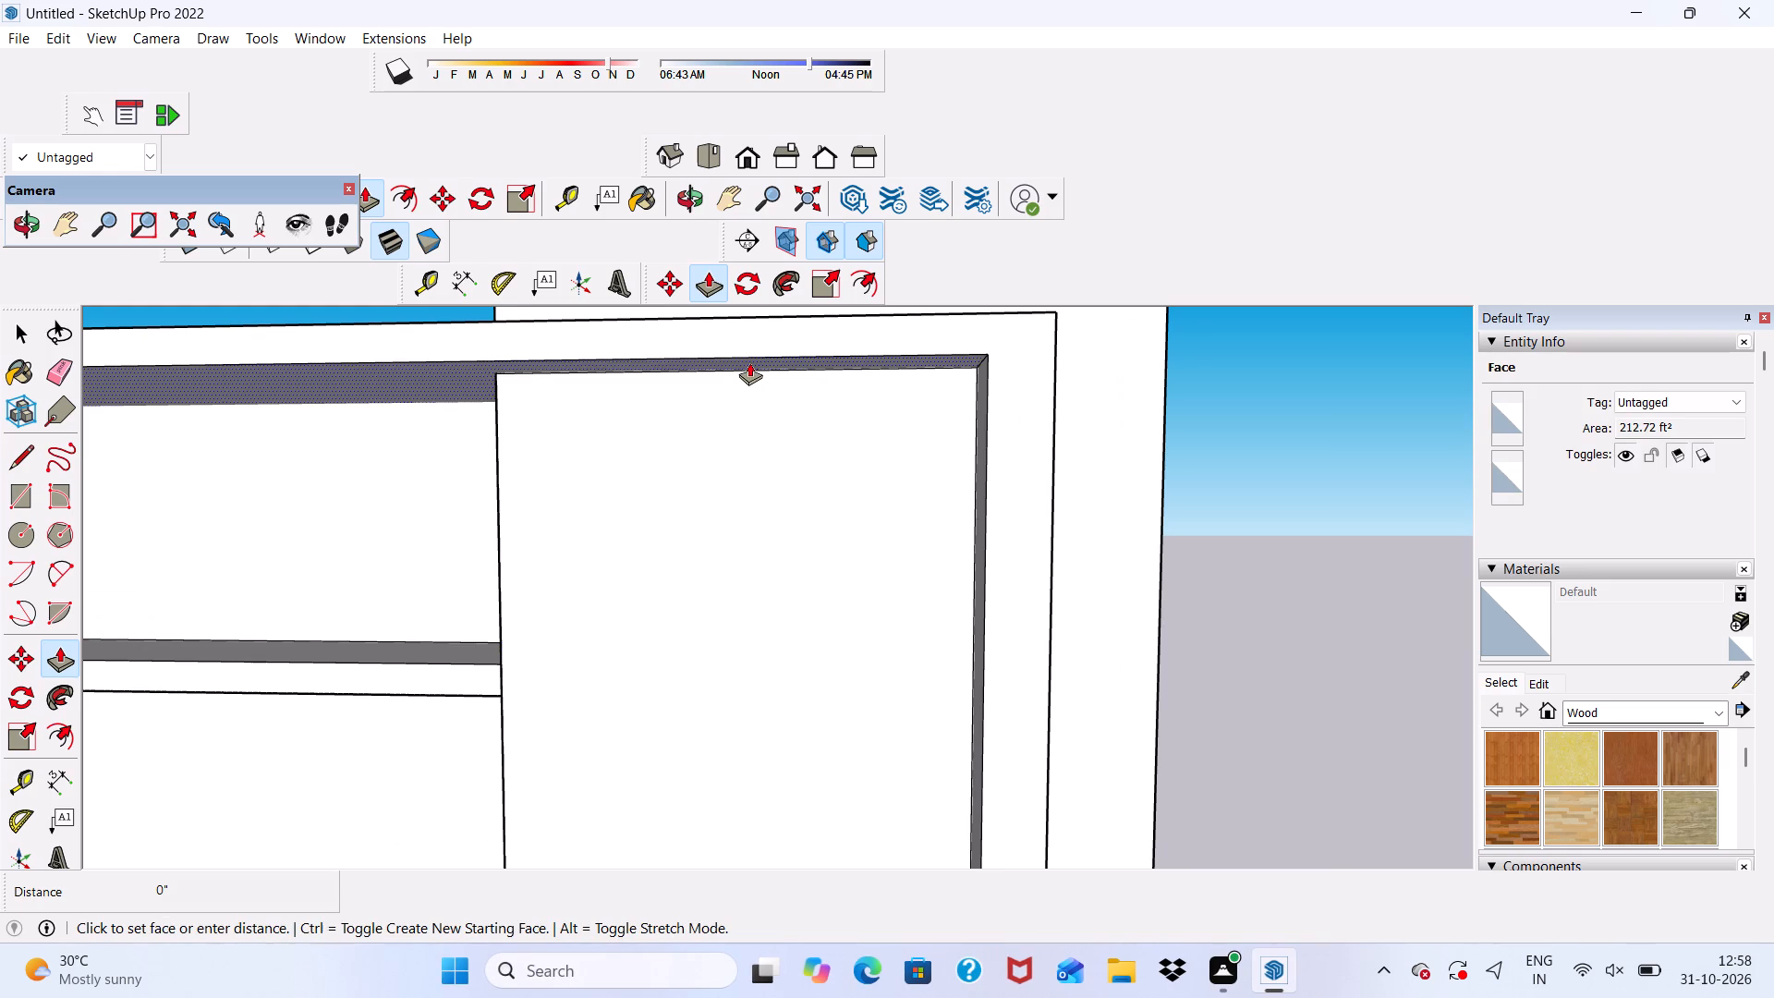
{"action": "left_click", "coordinate": [749, 370]}
{"action": "scroll", "coordinate": [749, 332], "scroll_direction": "down", "scroll_amount": 7}
{"action": "middle_click_drag", "start_coordinate": [749, 348], "coordinate": [766, 278]}
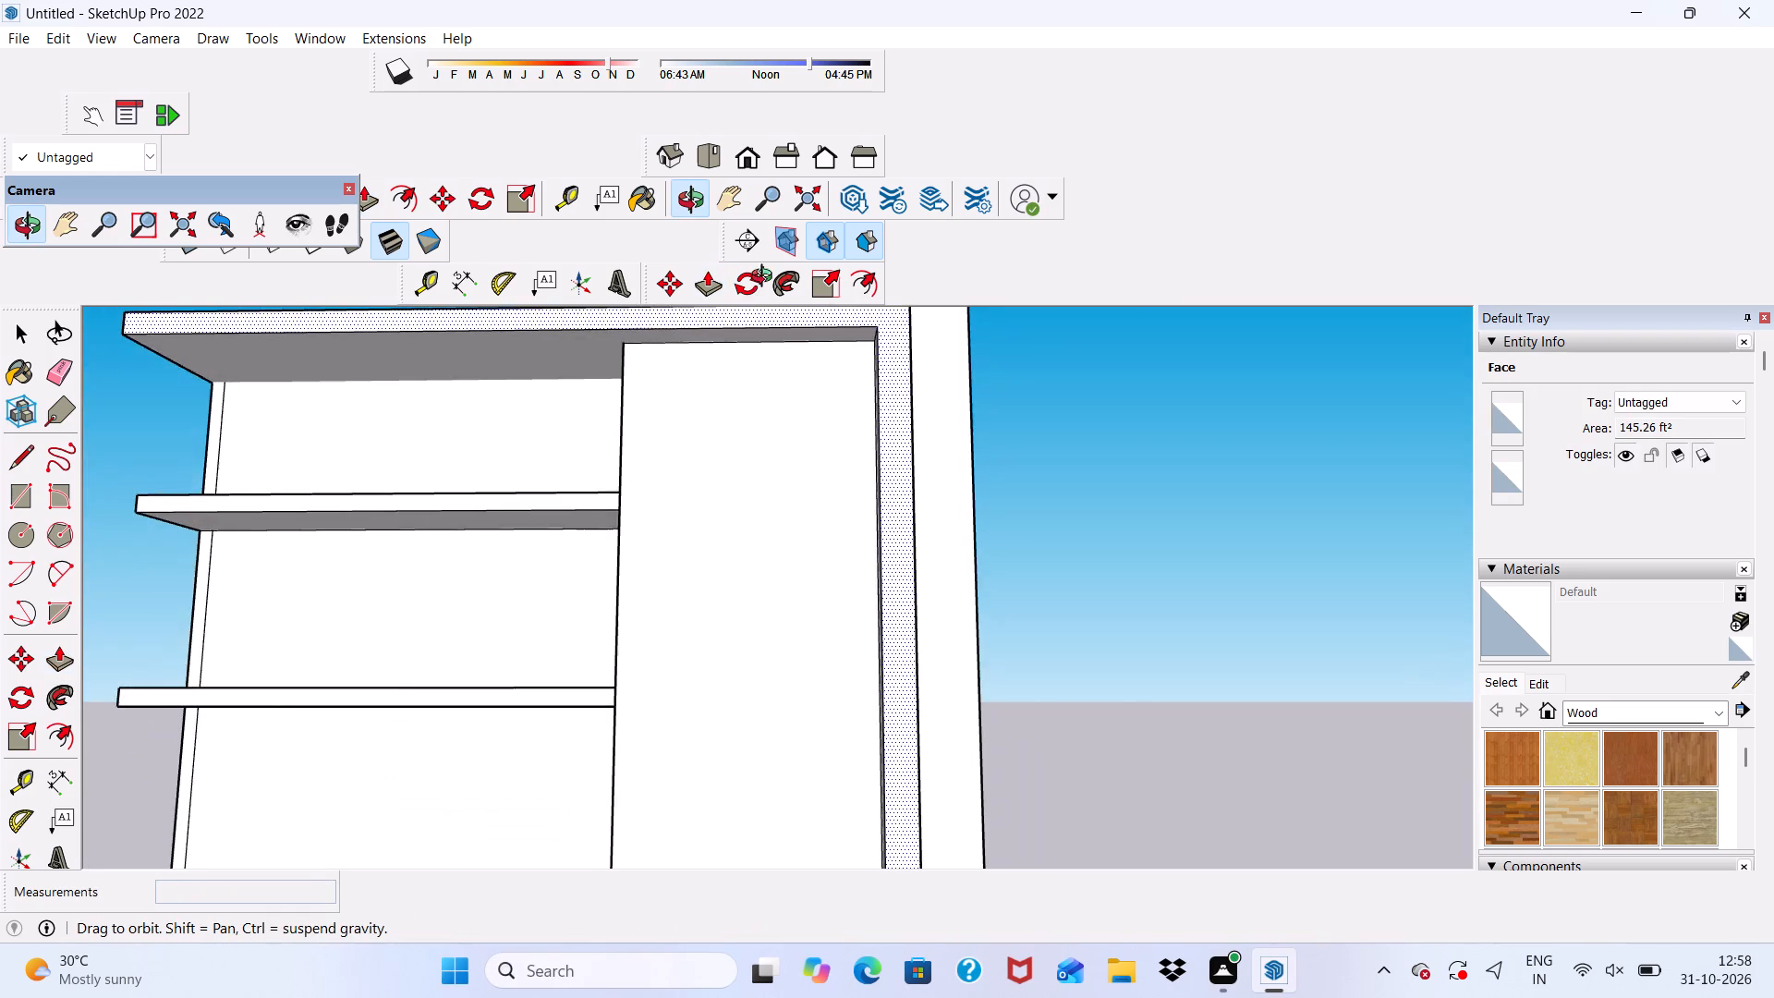
{"action": "middle_click_drag", "start_coordinate": [766, 278], "coordinate": [620, 429]}
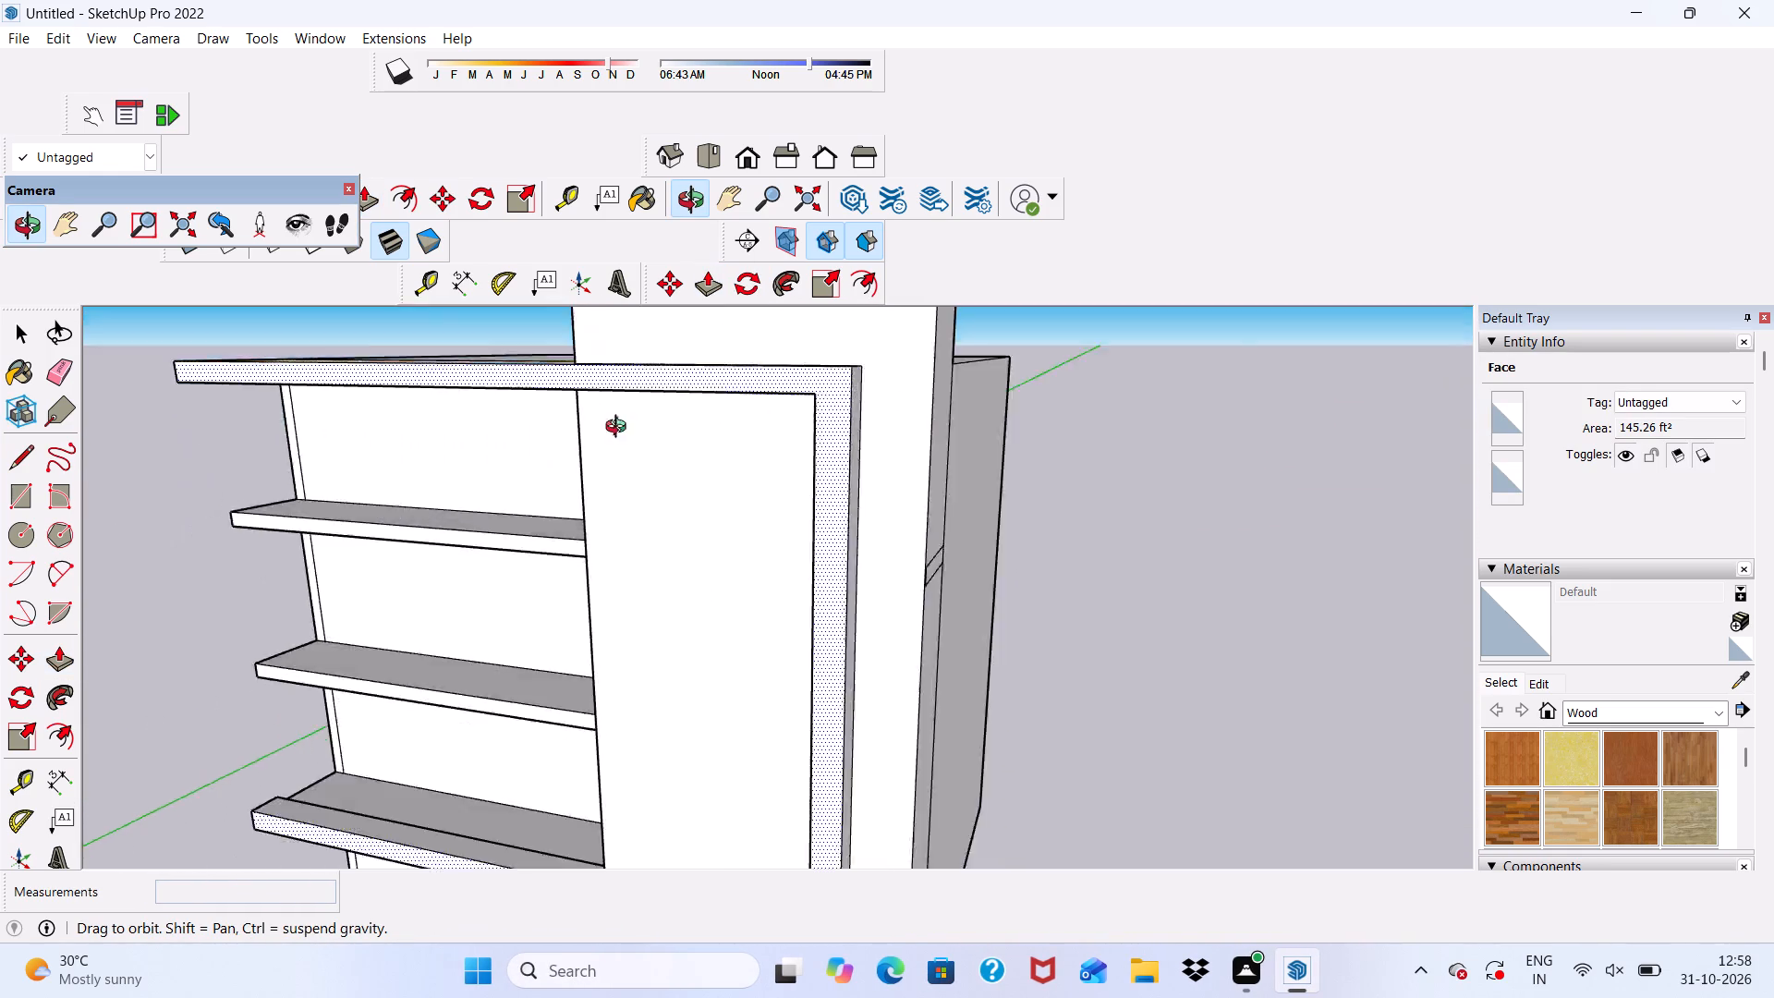
{"action": "middle_click_drag", "start_coordinate": [620, 429], "coordinate": [368, 461]}
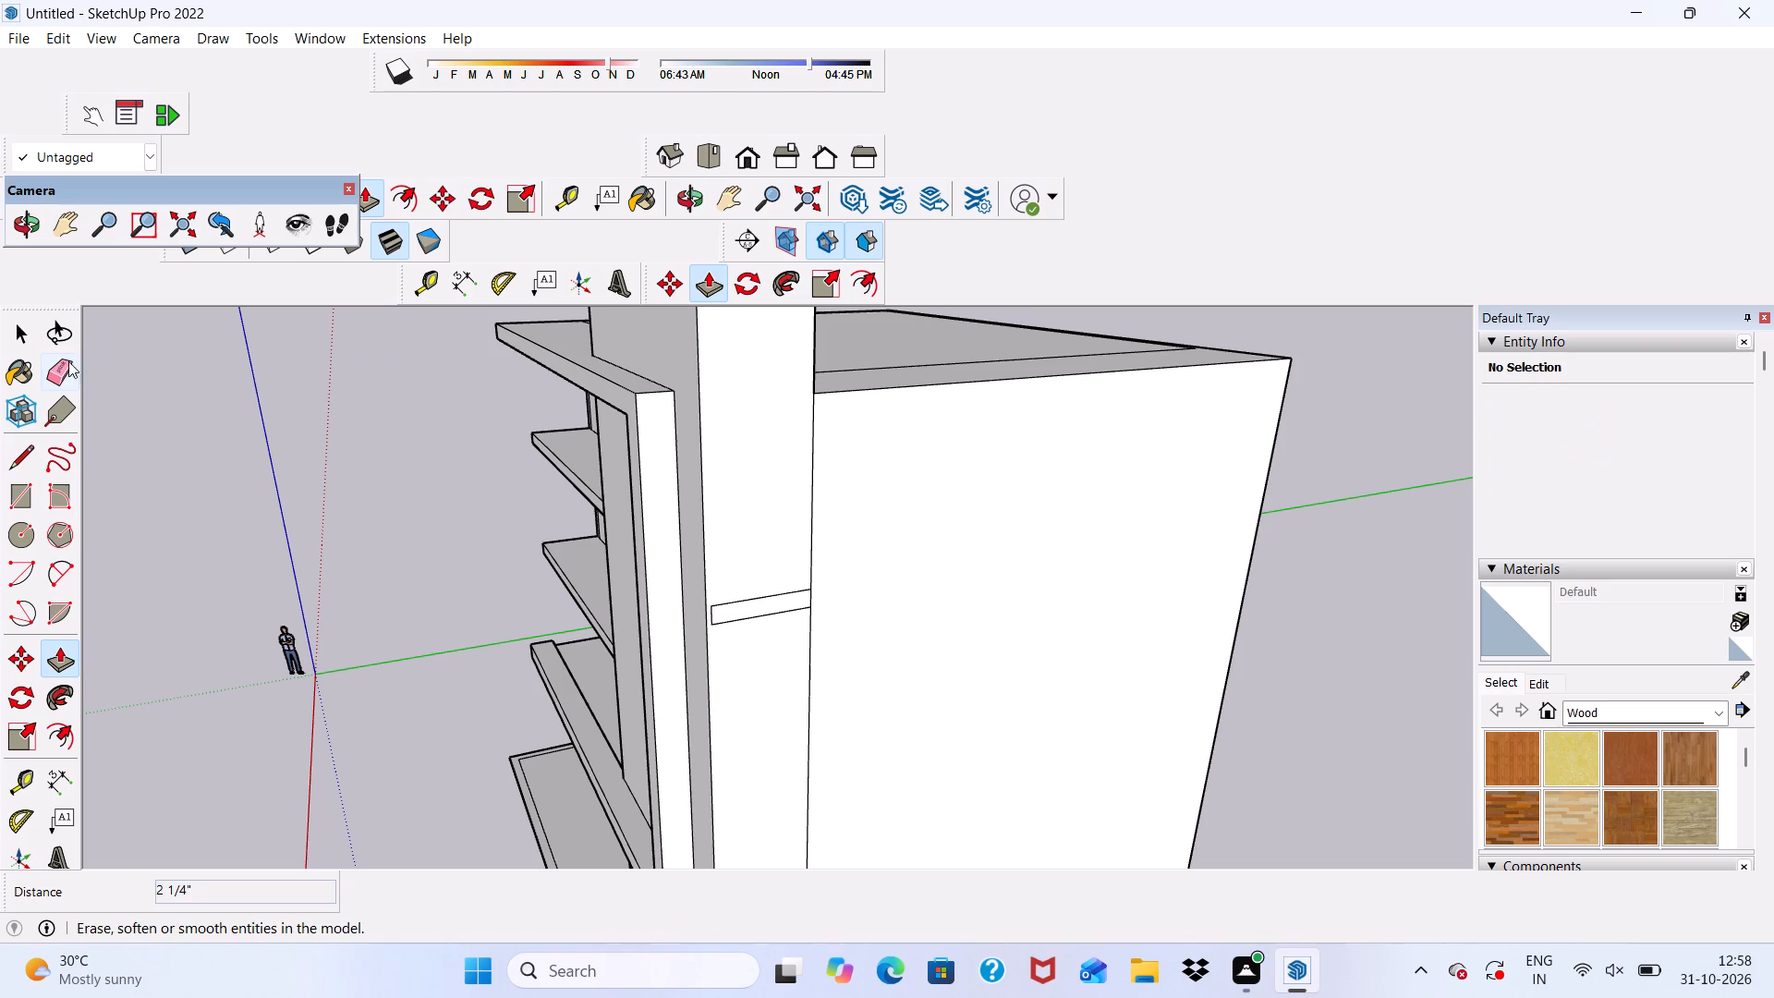
Erase the narrow strip's outline and the upper part of the vertical seam on the tower's side wall.
{"action": "left_click", "coordinate": [60, 371]}
{"action": "left_click_drag", "start_coordinate": [773, 592], "coordinate": [740, 637]}
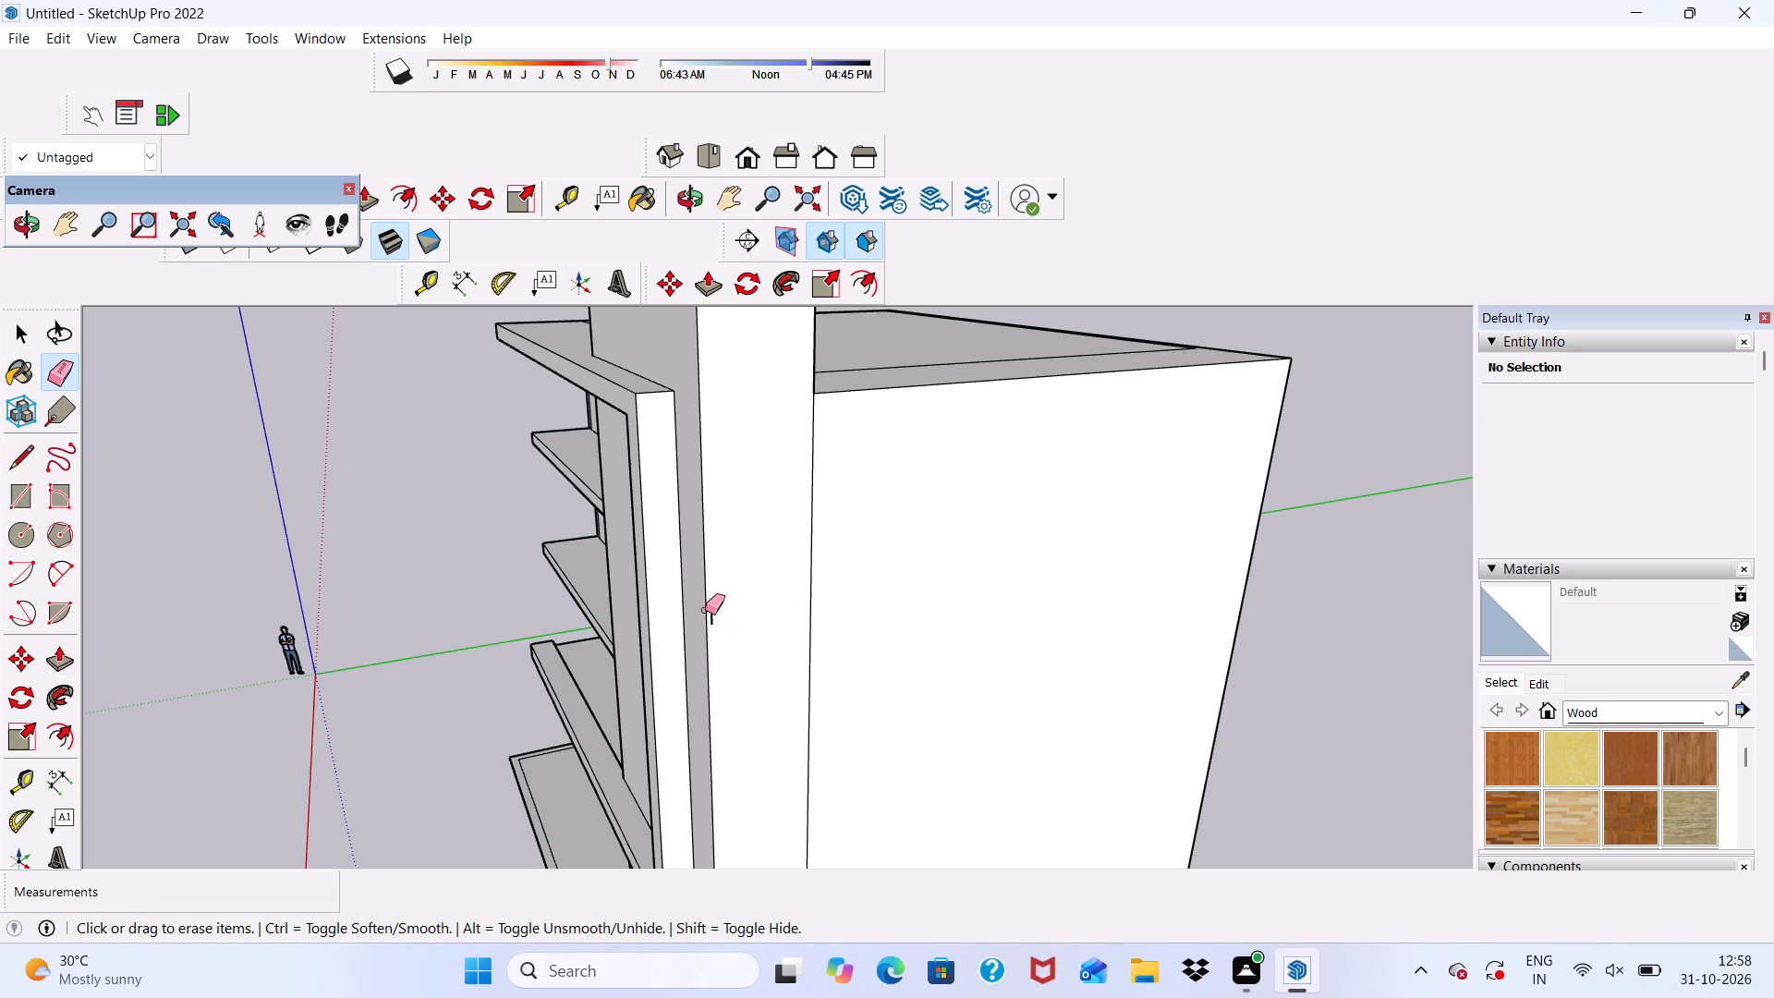
{"action": "left_click_drag", "start_coordinate": [711, 613], "coordinate": [722, 623]}
{"action": "left_click_drag", "start_coordinate": [809, 576], "coordinate": [817, 592]}
{"action": "scroll", "coordinate": [757, 529], "scroll_direction": "down", "scroll_amount": 4}
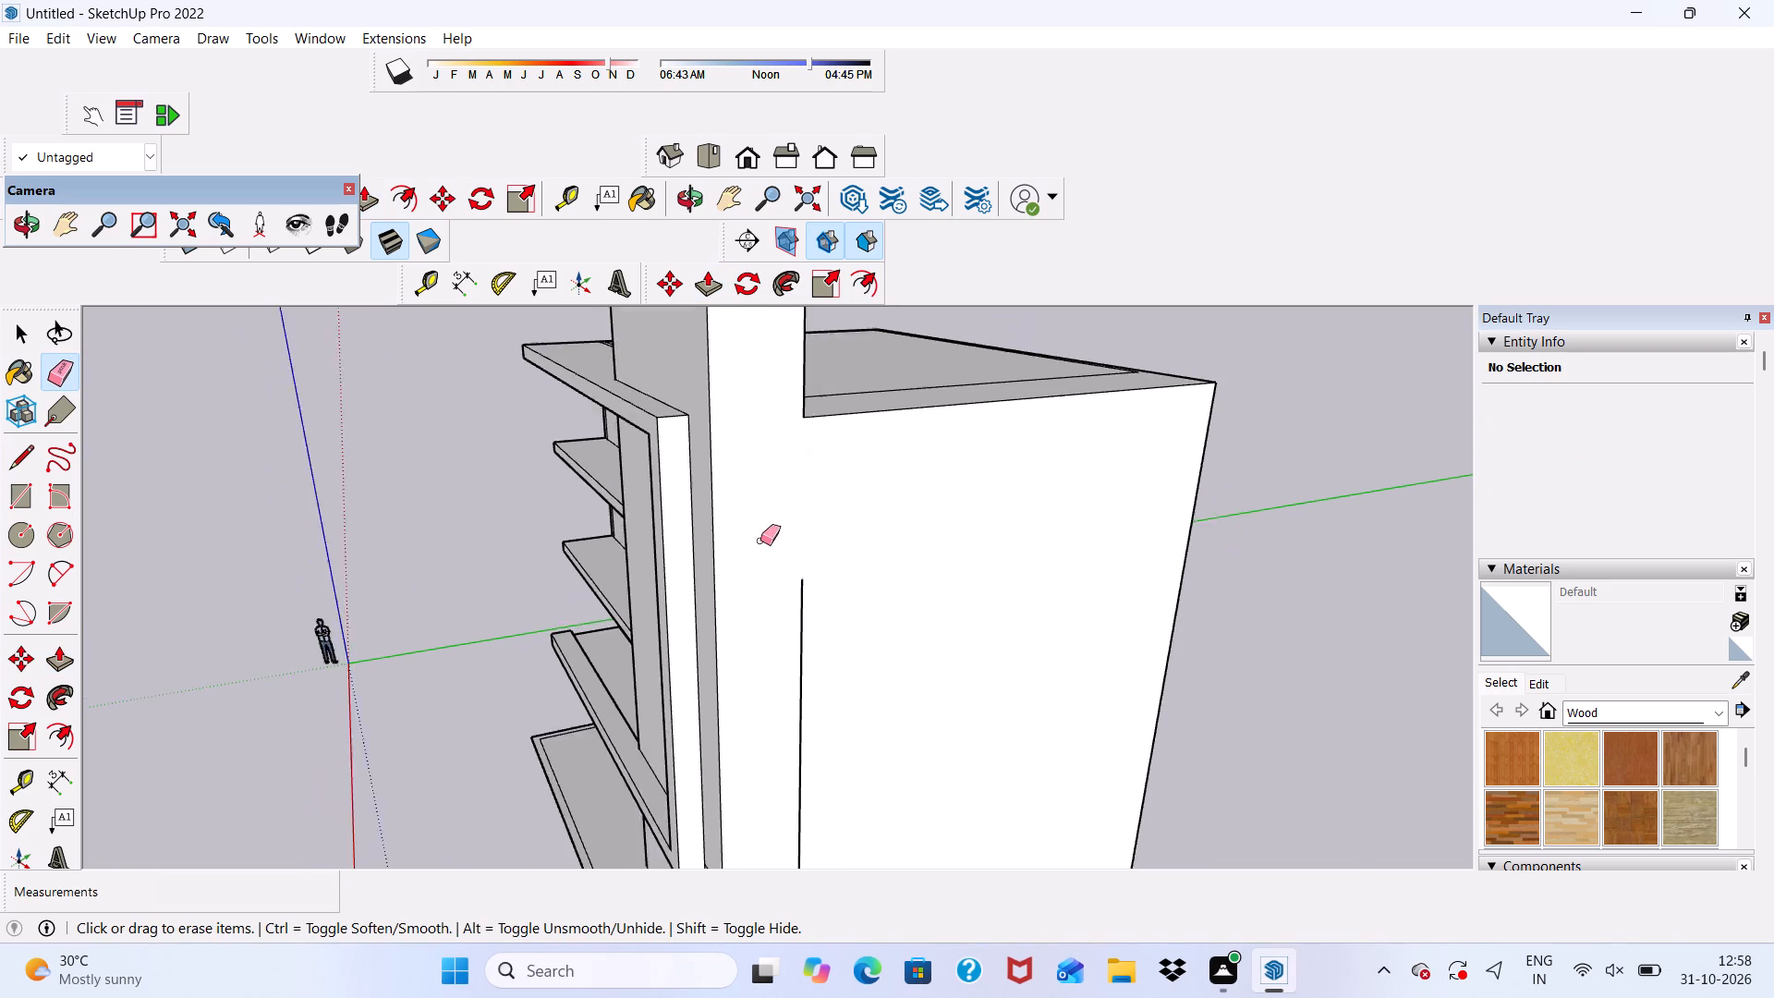
{"action": "scroll", "coordinate": [760, 541], "scroll_direction": "down", "scroll_amount": 2}
Erase the remaining vertical seam between the tower and the main block on the side wall.
{"action": "middle_click_drag", "start_coordinate": [769, 616], "coordinate": [1104, 359]}
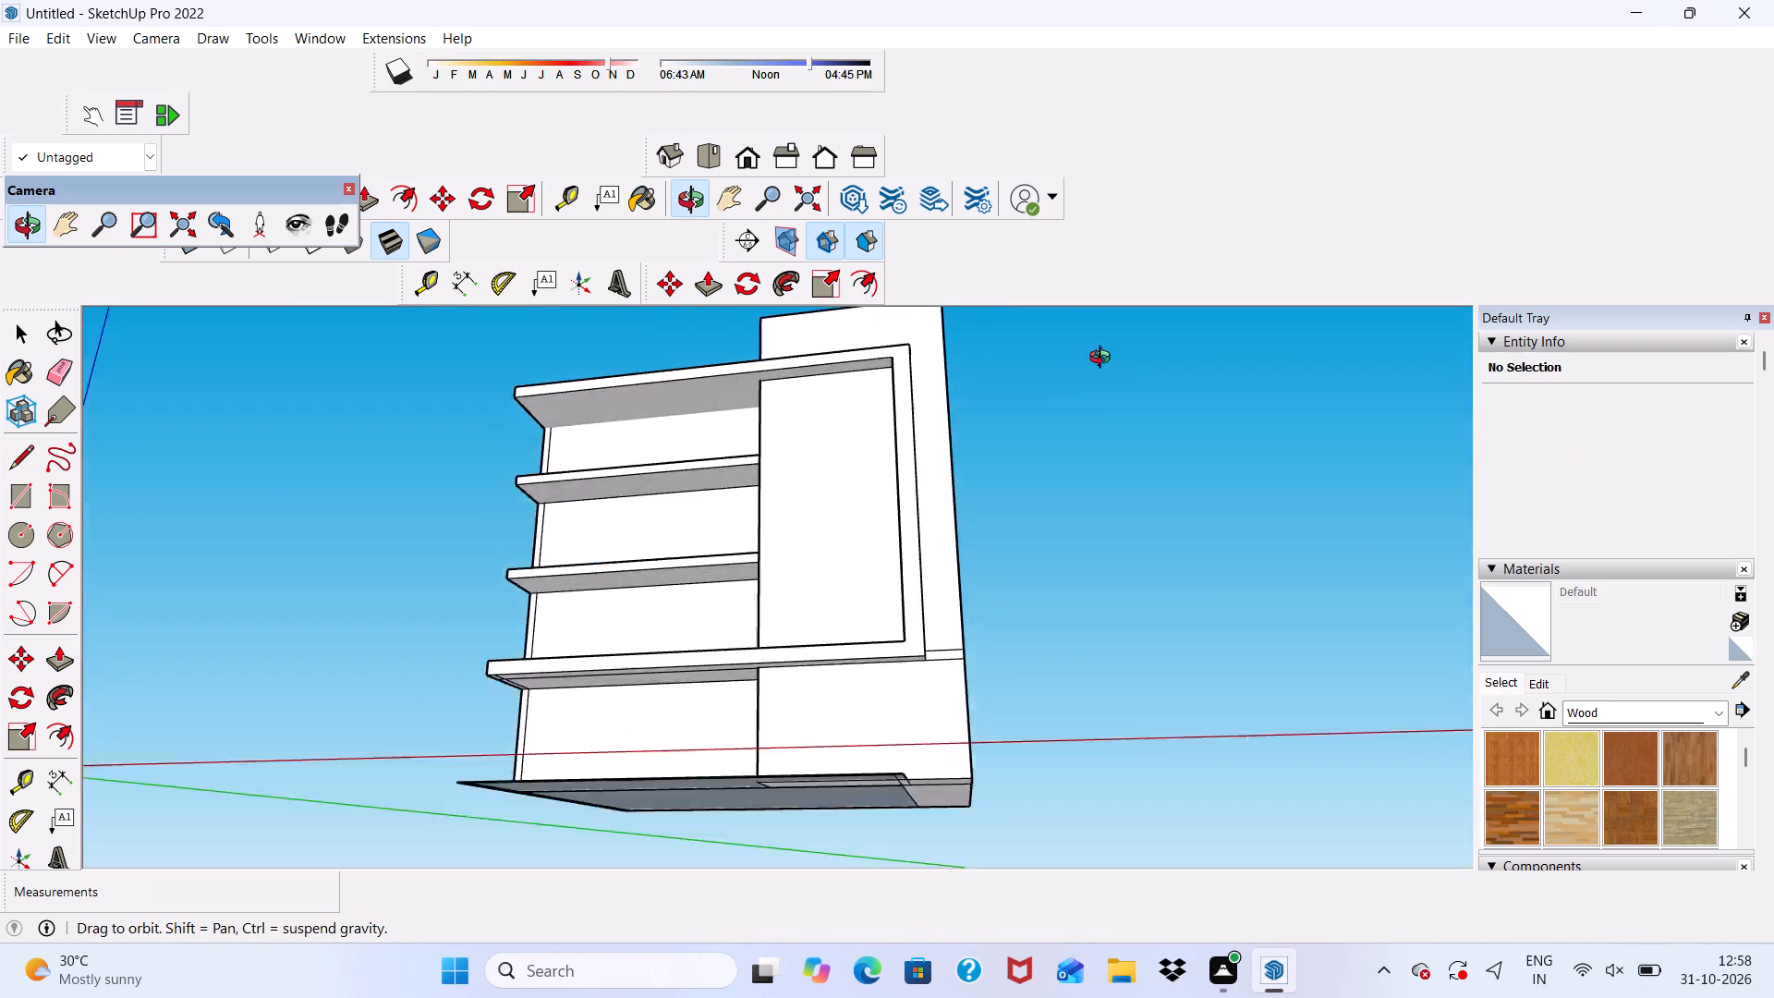
{"action": "middle_click_drag", "start_coordinate": [1104, 359], "coordinate": [1005, 586]}
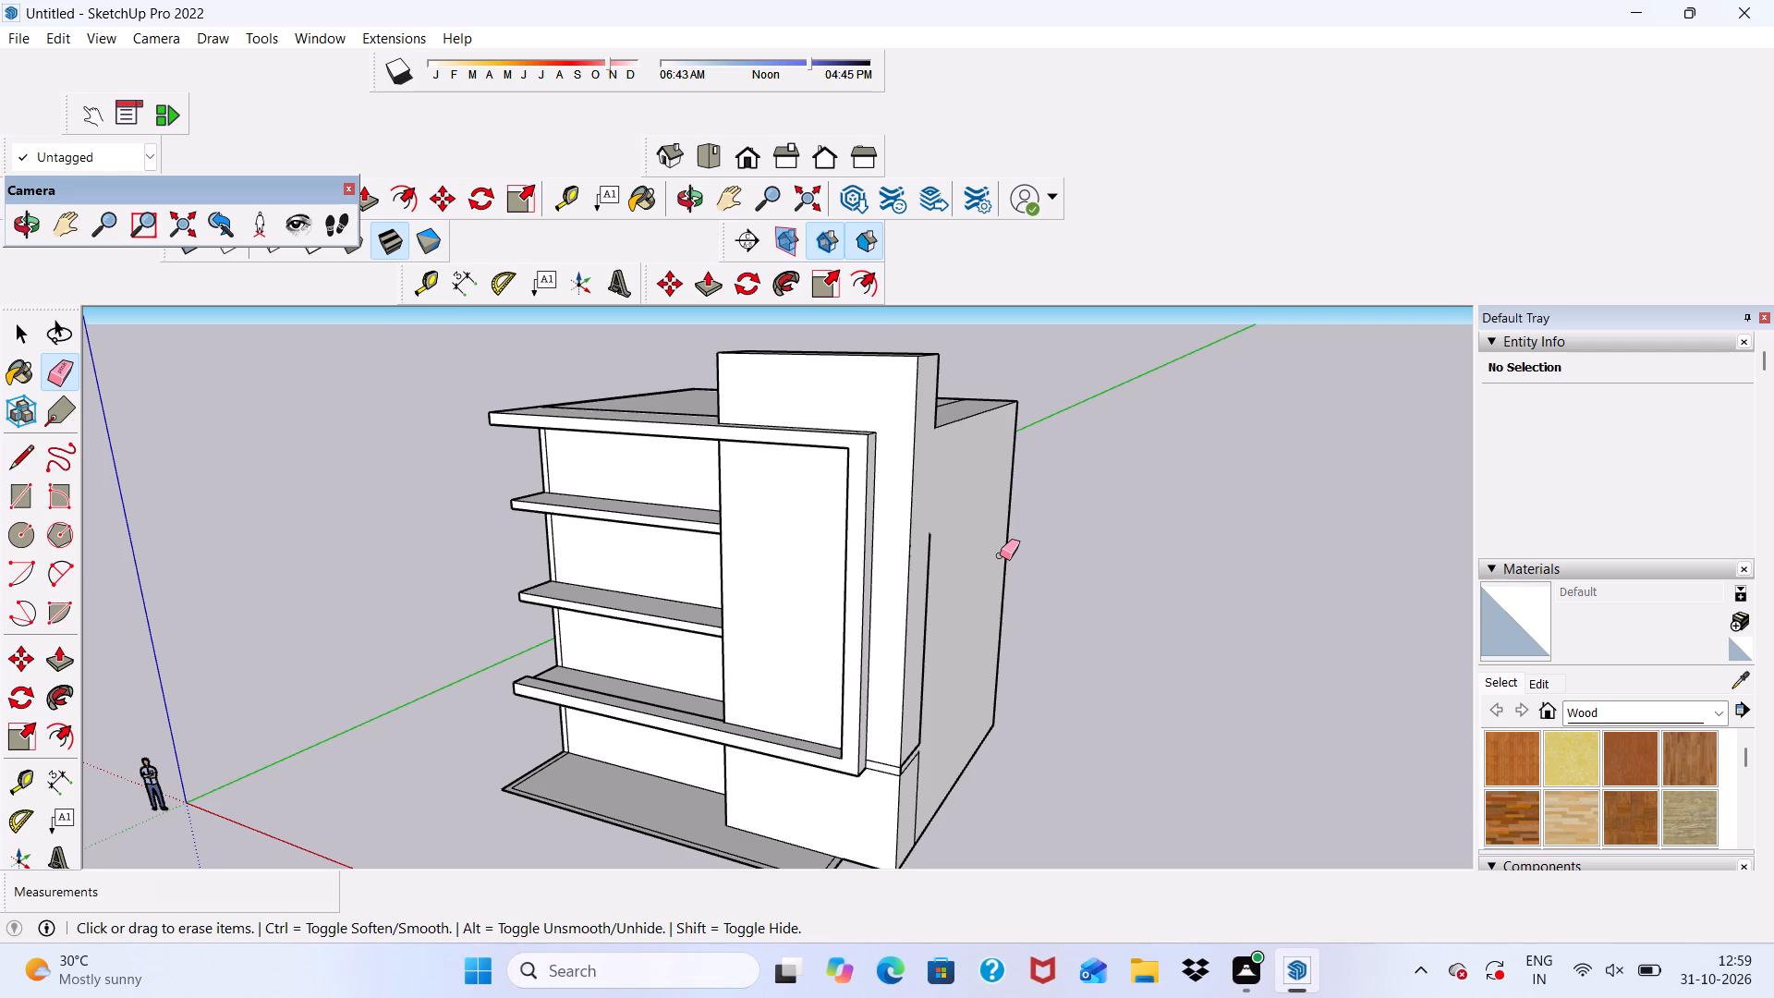
{"action": "left_click", "coordinate": [1000, 555]}
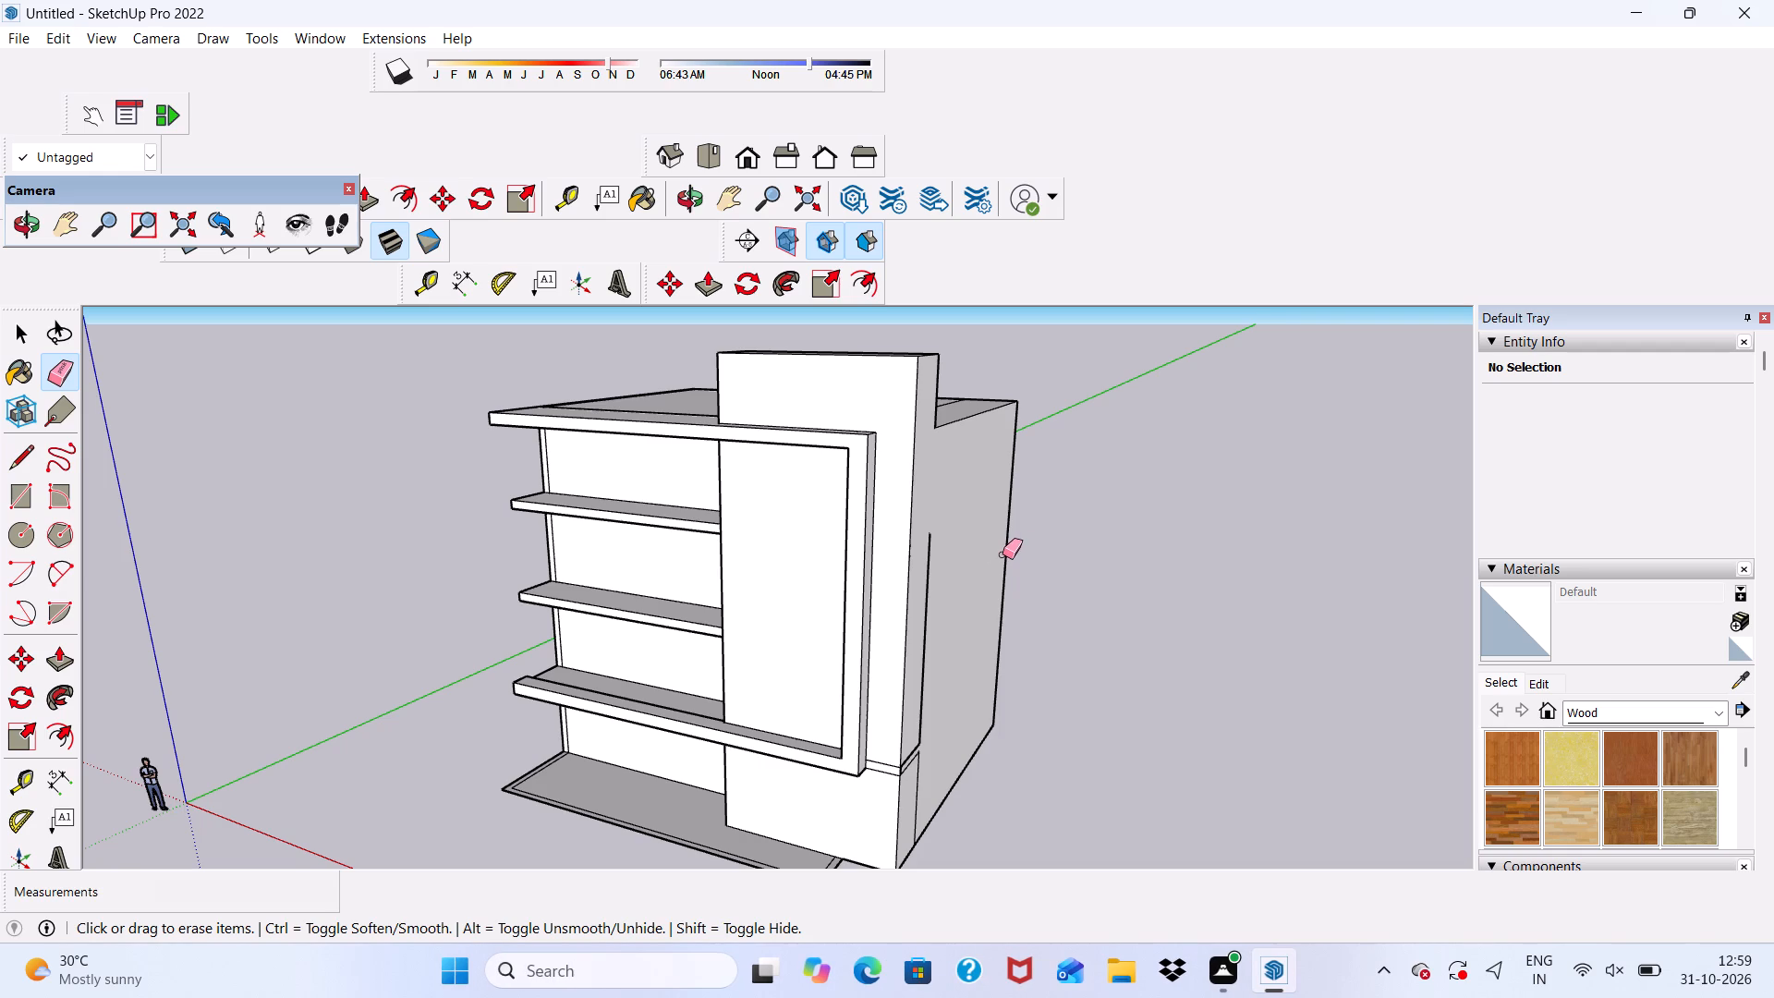
{"action": "scroll", "coordinate": [993, 554], "scroll_direction": "up", "scroll_amount": 3}
{"action": "middle_click_drag", "start_coordinate": [894, 593], "coordinate": [754, 594]}
{"action": "left_click_drag", "start_coordinate": [799, 583], "coordinate": [808, 606]}
{"action": "left_click_drag", "start_coordinate": [797, 522], "coordinate": [808, 550]}
{"action": "left_click_drag", "start_coordinate": [809, 529], "coordinate": [807, 541]}
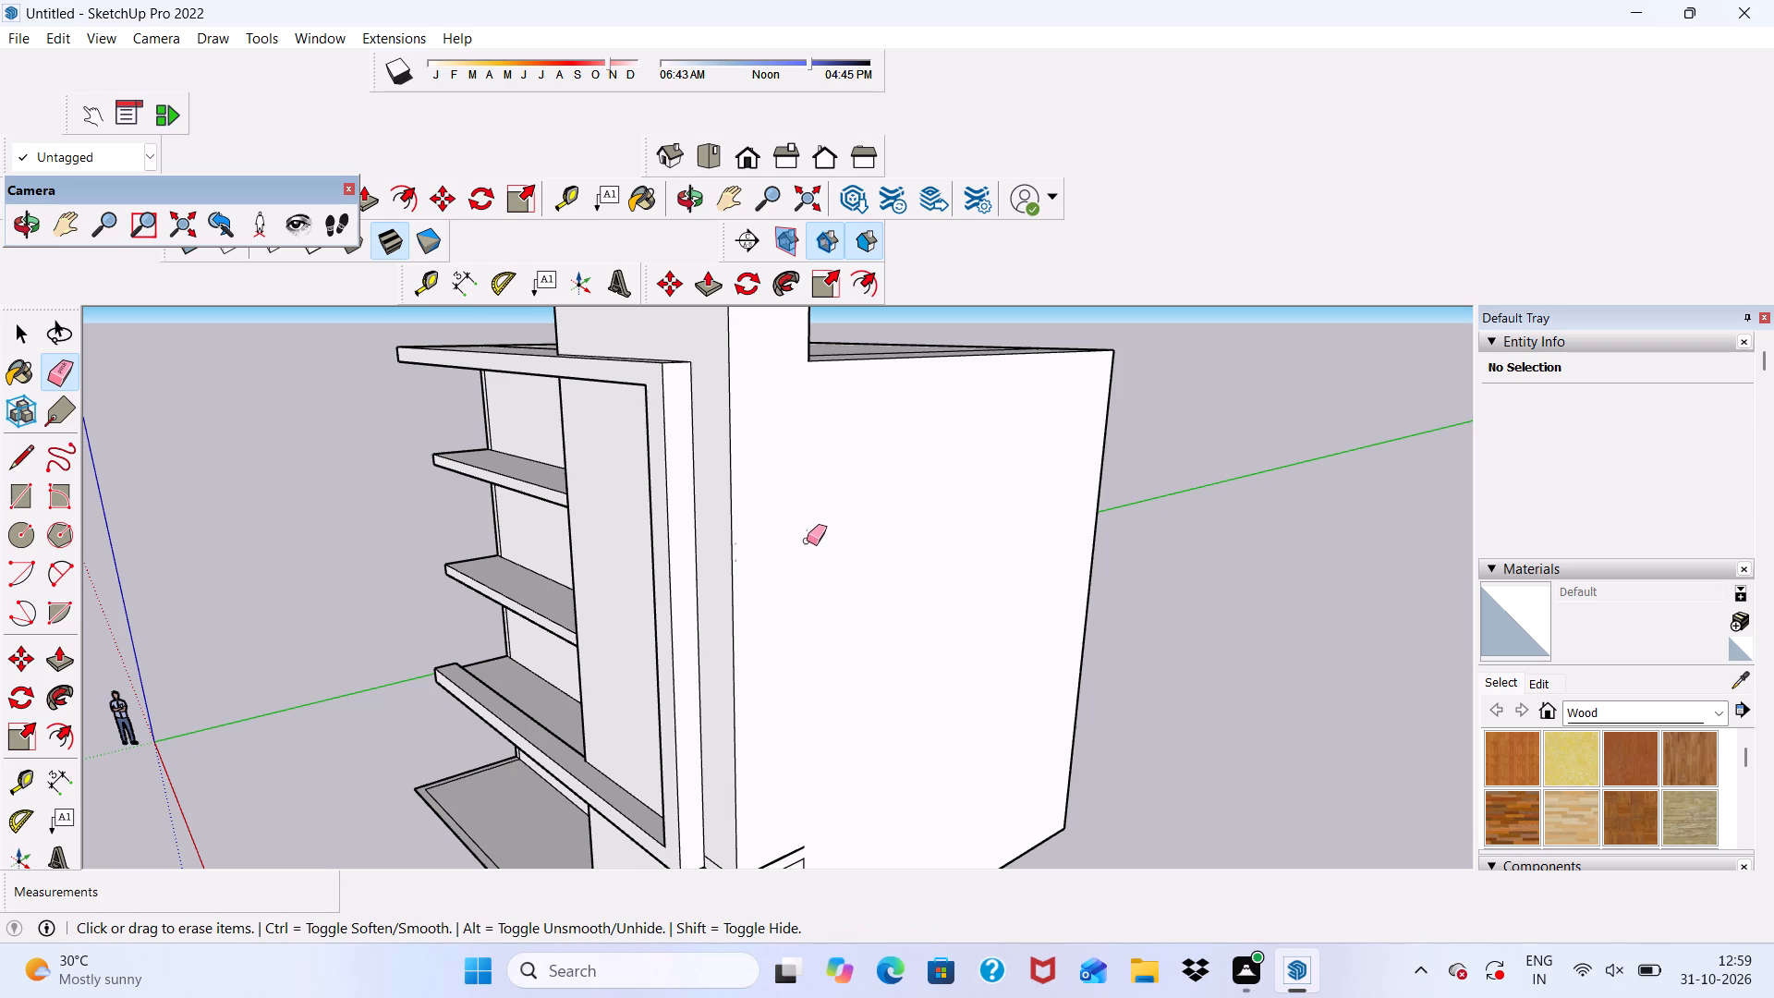
{"action": "left_click_drag", "start_coordinate": [807, 541], "coordinate": [804, 558]}
Erase the tiny stray edge fragments on the side wall beside the tower's front corner.
{"action": "scroll", "coordinate": [736, 556], "scroll_direction": "up", "scroll_amount": 9}
{"action": "left_click_drag", "start_coordinate": [737, 530], "coordinate": [729, 570]}
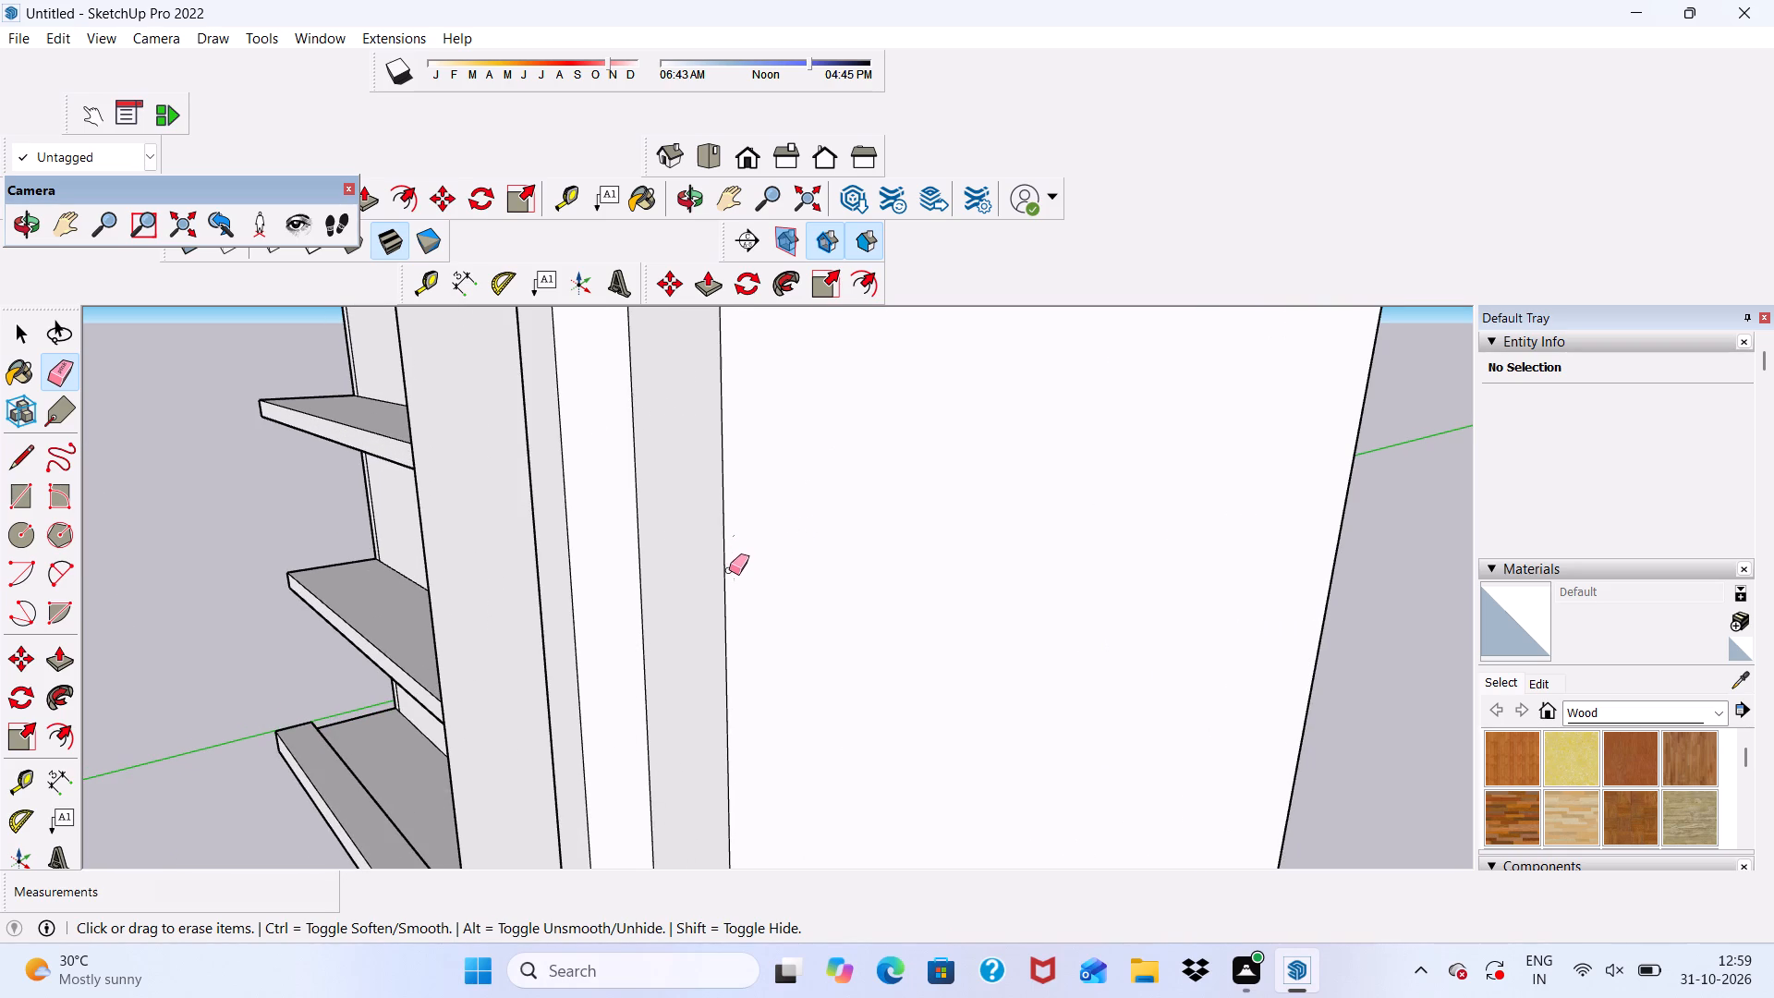
{"action": "left_click_drag", "start_coordinate": [729, 570], "coordinate": [736, 590]}
{"action": "left_click_drag", "start_coordinate": [727, 528], "coordinate": [733, 556]}
{"action": "left_click_drag", "start_coordinate": [736, 530], "coordinate": [736, 545]}
{"action": "left_click_drag", "start_coordinate": [736, 532], "coordinate": [736, 535]}
{"action": "left_click_drag", "start_coordinate": [736, 535], "coordinate": [735, 551]}
{"action": "left_click_drag", "start_coordinate": [737, 531], "coordinate": [740, 543]}
Erase the leftover ledge-level strip edges and the lower vertical seam on the building's side wall.
{"action": "scroll", "coordinate": [744, 549], "scroll_direction": "down", "scroll_amount": 6}
{"action": "scroll", "coordinate": [908, 518], "scroll_direction": "up", "scroll_amount": 2}
{"action": "scroll", "coordinate": [914, 484], "scroll_direction": "down", "scroll_amount": 13}
{"action": "scroll", "coordinate": [896, 665], "scroll_direction": "up", "scroll_amount": 7}
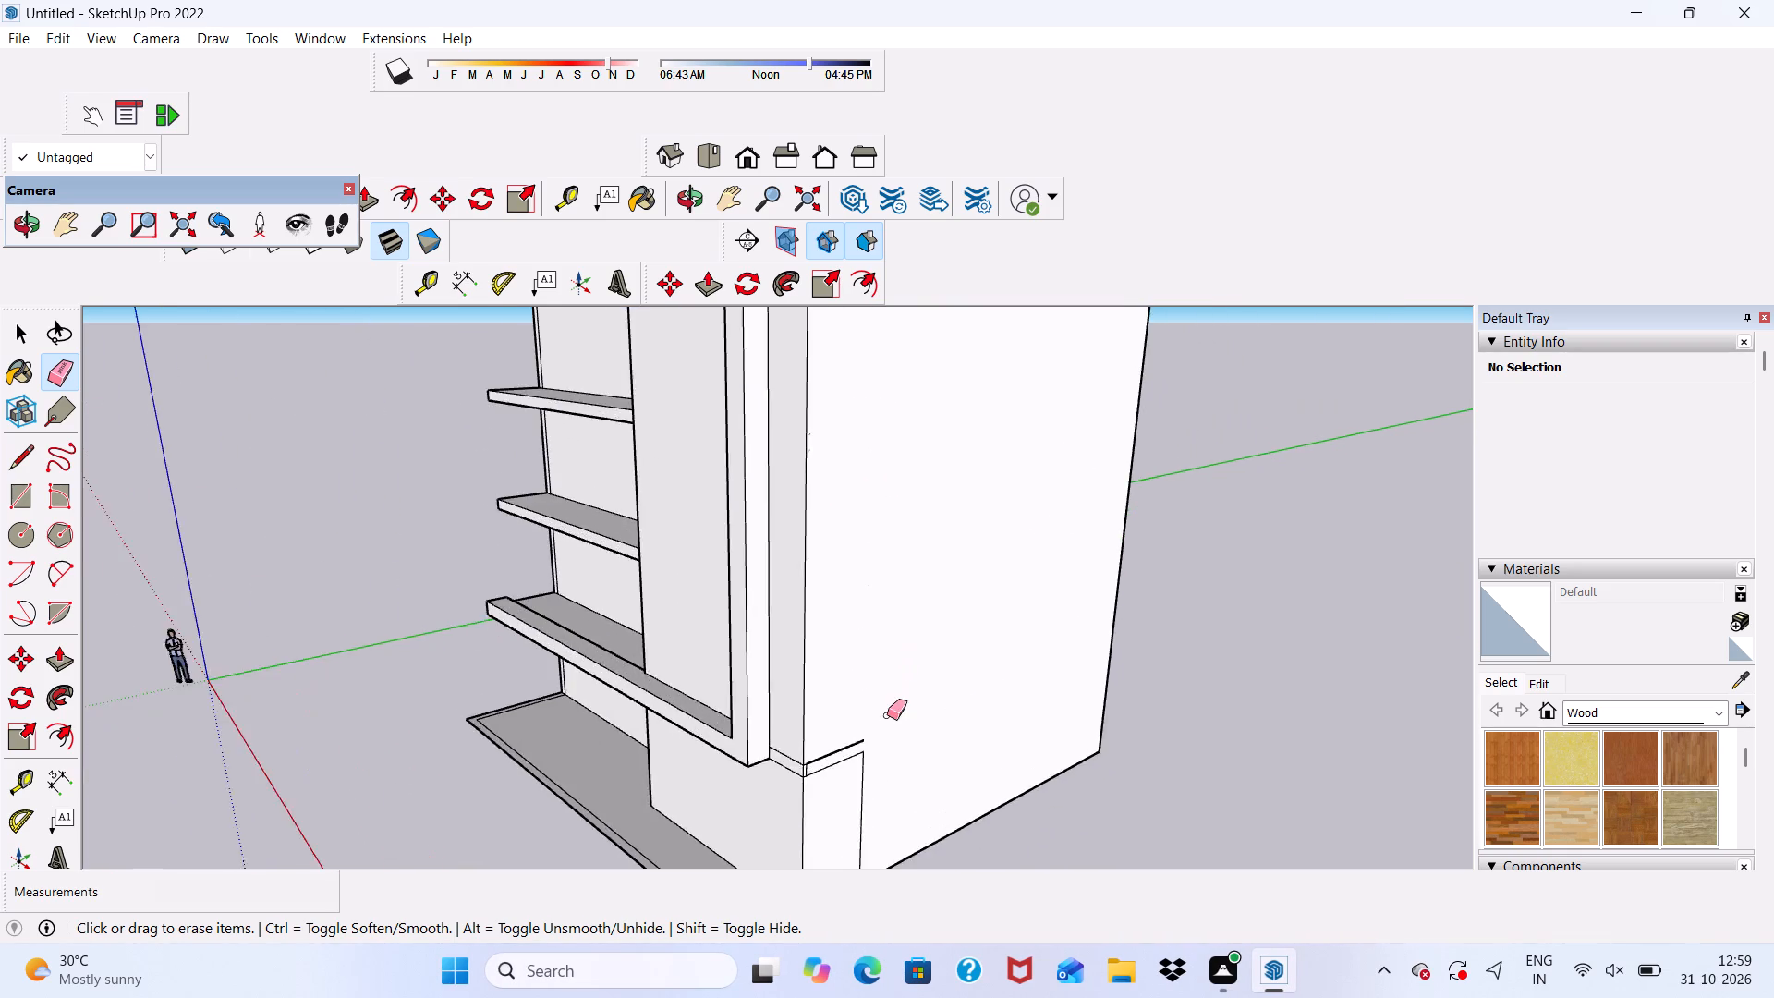
{"action": "scroll", "coordinate": [887, 715], "scroll_direction": "up", "scroll_amount": 5}
{"action": "left_click_drag", "start_coordinate": [805, 765], "coordinate": [808, 786]}
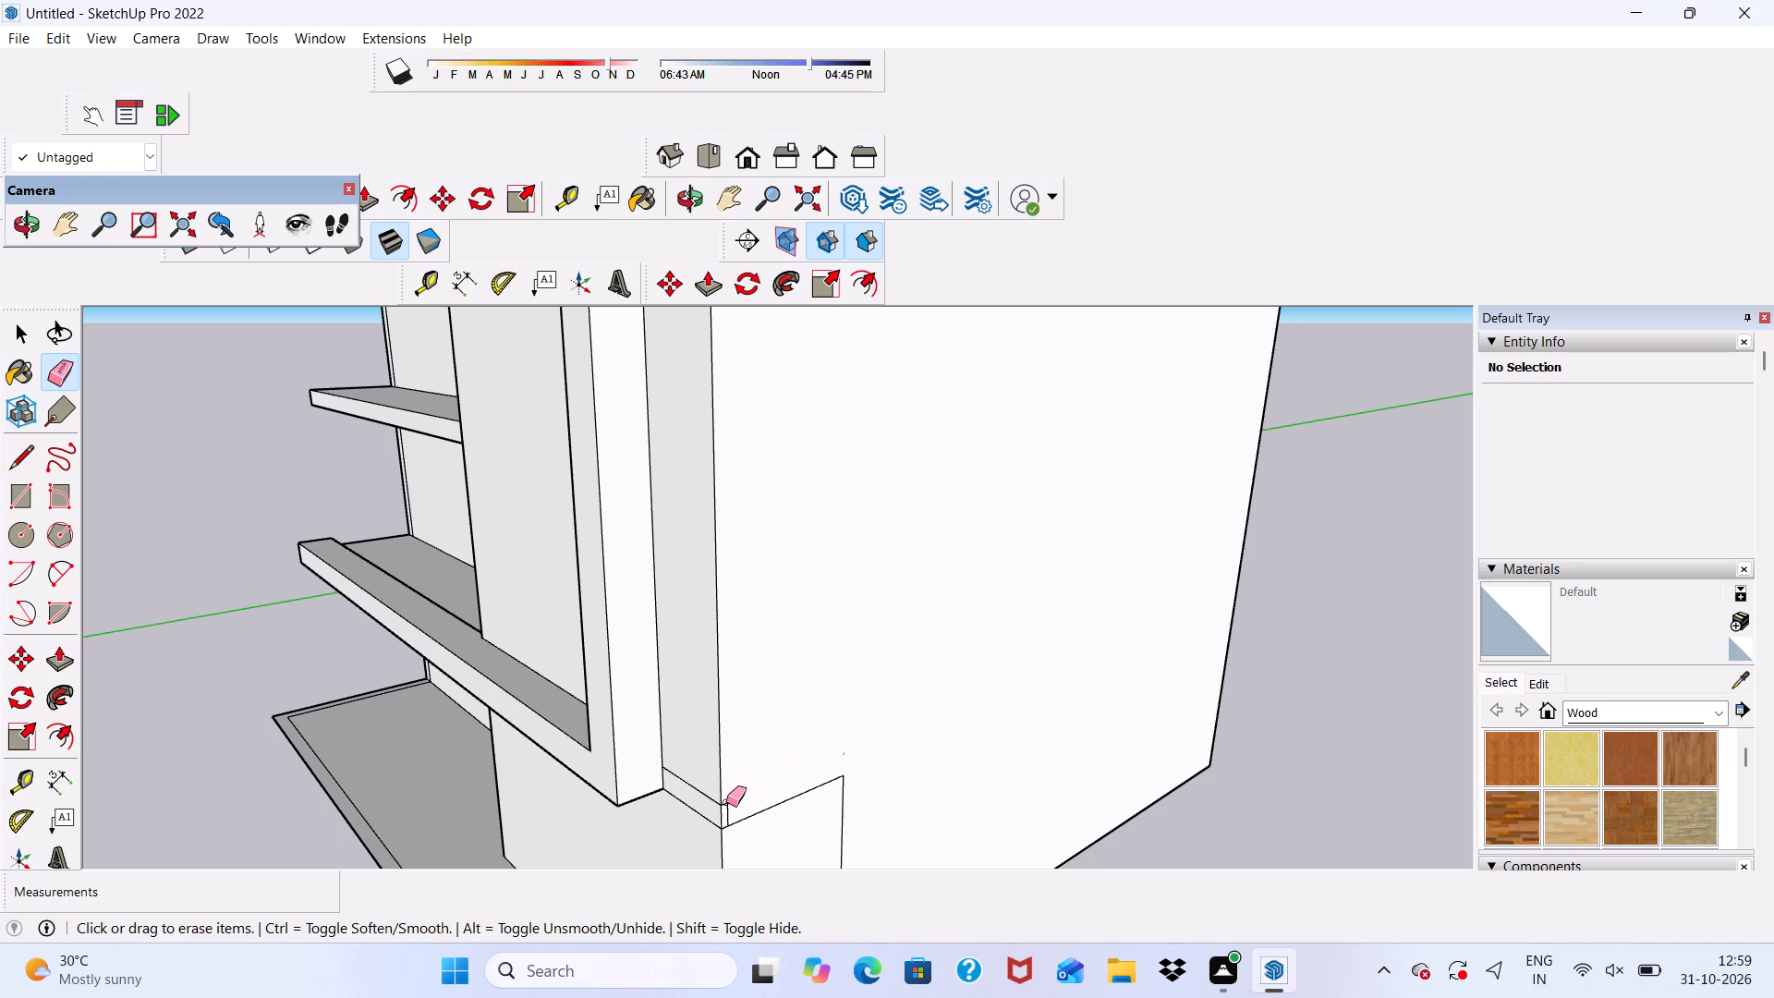
{"action": "left_click", "coordinate": [726, 802]}
{"action": "left_click_drag", "start_coordinate": [727, 807], "coordinate": [833, 810]}
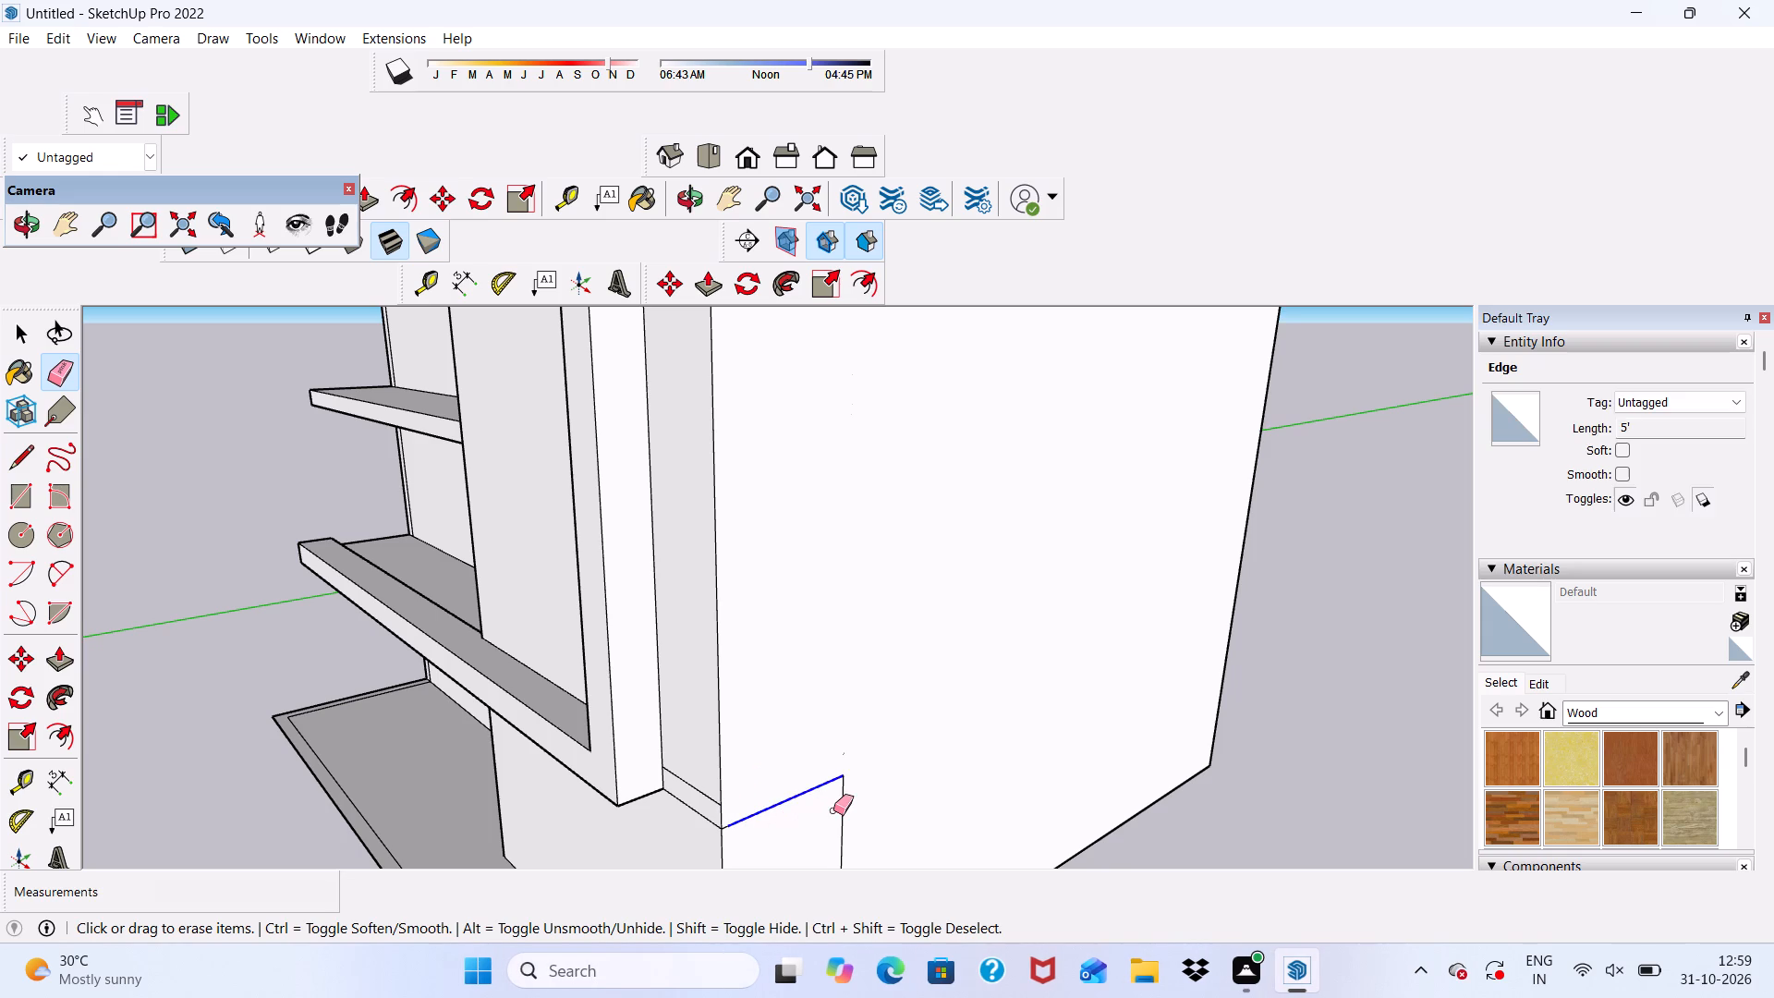
{"action": "left_click_drag", "start_coordinate": [833, 810], "coordinate": [841, 770]}
{"action": "scroll", "coordinate": [854, 659], "scroll_direction": "down", "scroll_amount": 6}
{"action": "scroll", "coordinate": [837, 808], "scroll_direction": "up", "scroll_amount": 2}
{"action": "left_click_drag", "start_coordinate": [840, 775], "coordinate": [849, 792]}
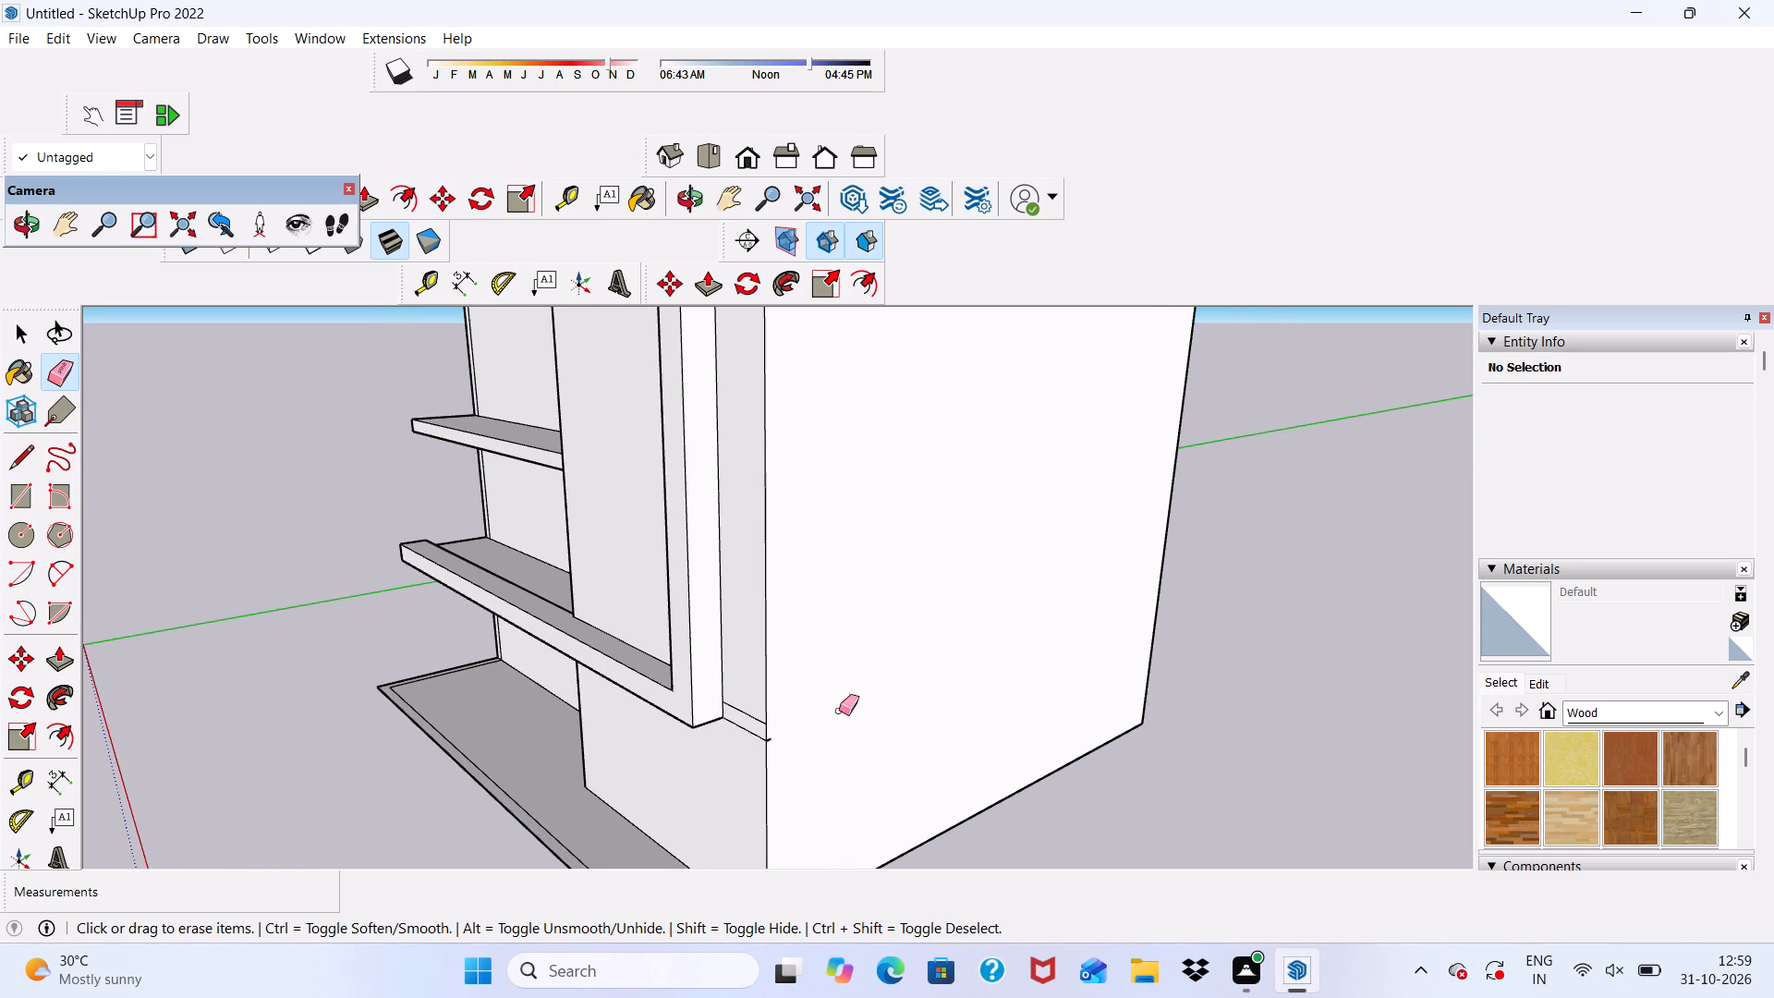
Erase the remaining stray edge fragments at ledge level around the tower's corner and side wall.
{"action": "scroll", "coordinate": [839, 711], "scroll_direction": "down", "scroll_amount": 5}
{"action": "scroll", "coordinate": [816, 746], "scroll_direction": "up", "scroll_amount": 20}
{"action": "left_click_drag", "start_coordinate": [749, 726], "coordinate": [757, 750]}
{"action": "scroll", "coordinate": [752, 692], "scroll_direction": "down", "scroll_amount": 5}
{"action": "middle_click_drag", "start_coordinate": [770, 701], "coordinate": [924, 689]}
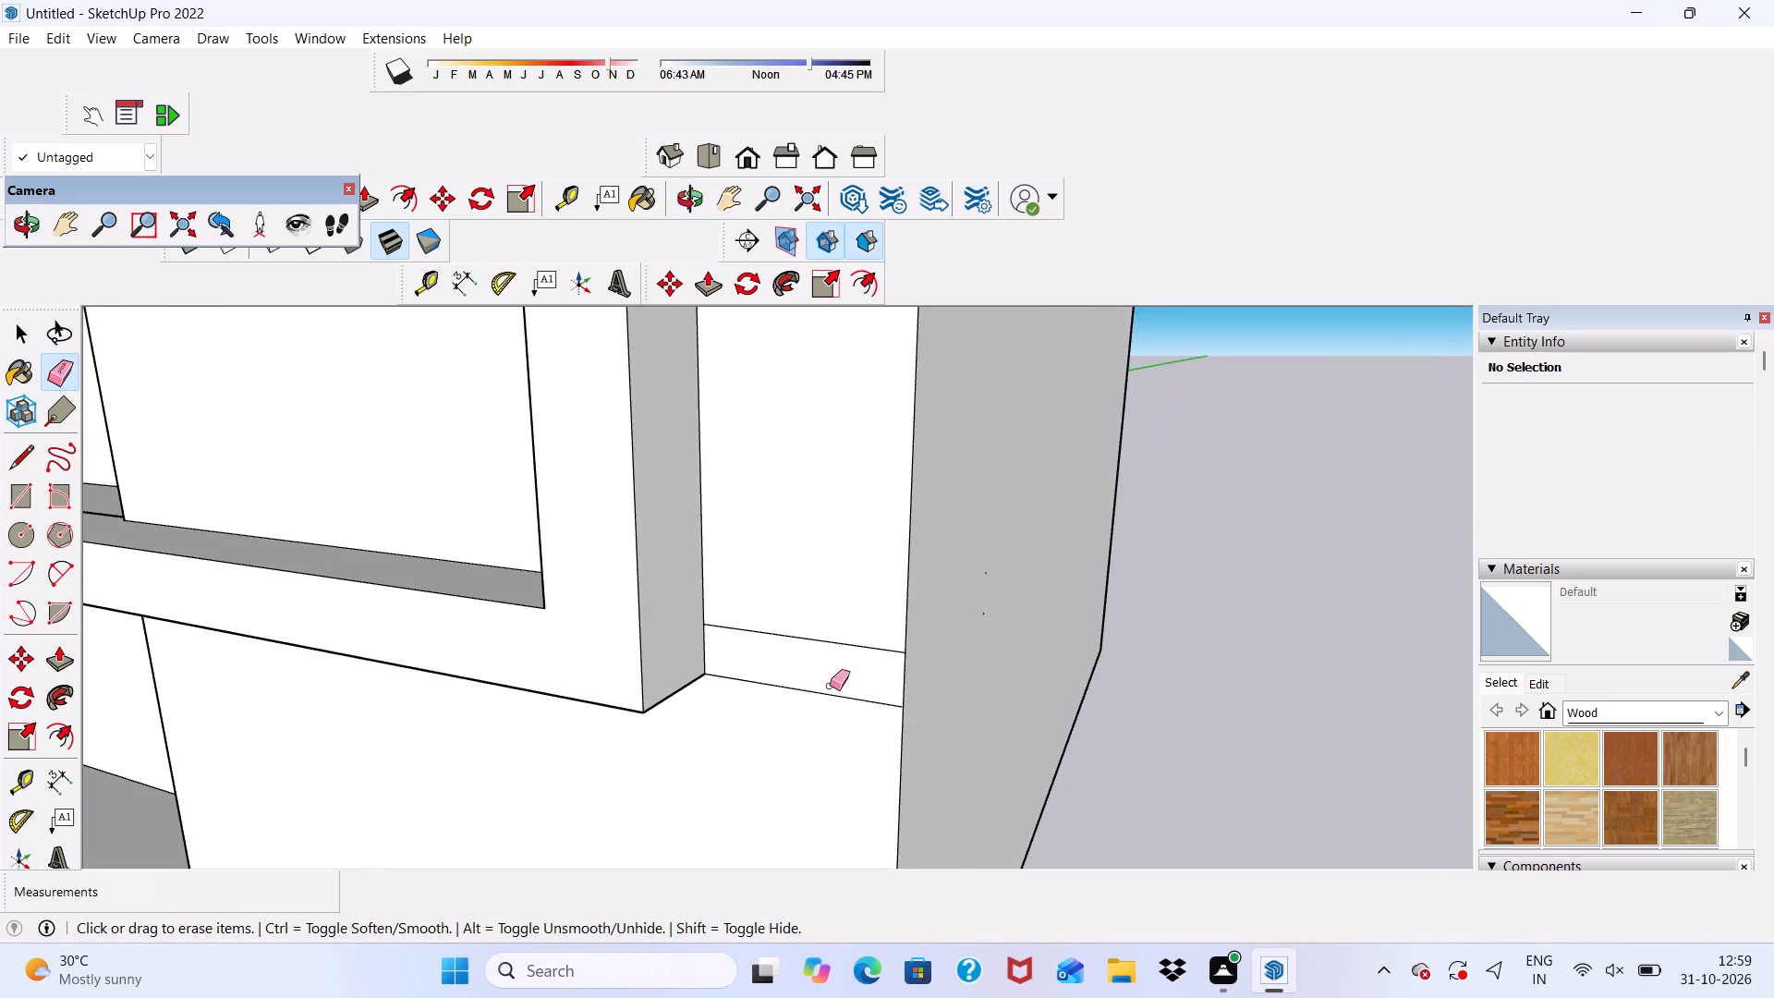
{"action": "scroll", "coordinate": [794, 610], "scroll_direction": "down", "scroll_amount": 5}
{"action": "scroll", "coordinate": [813, 615], "scroll_direction": "down", "scroll_amount": 16}
{"action": "scroll", "coordinate": [923, 615], "scroll_direction": "down", "scroll_amount": 3}
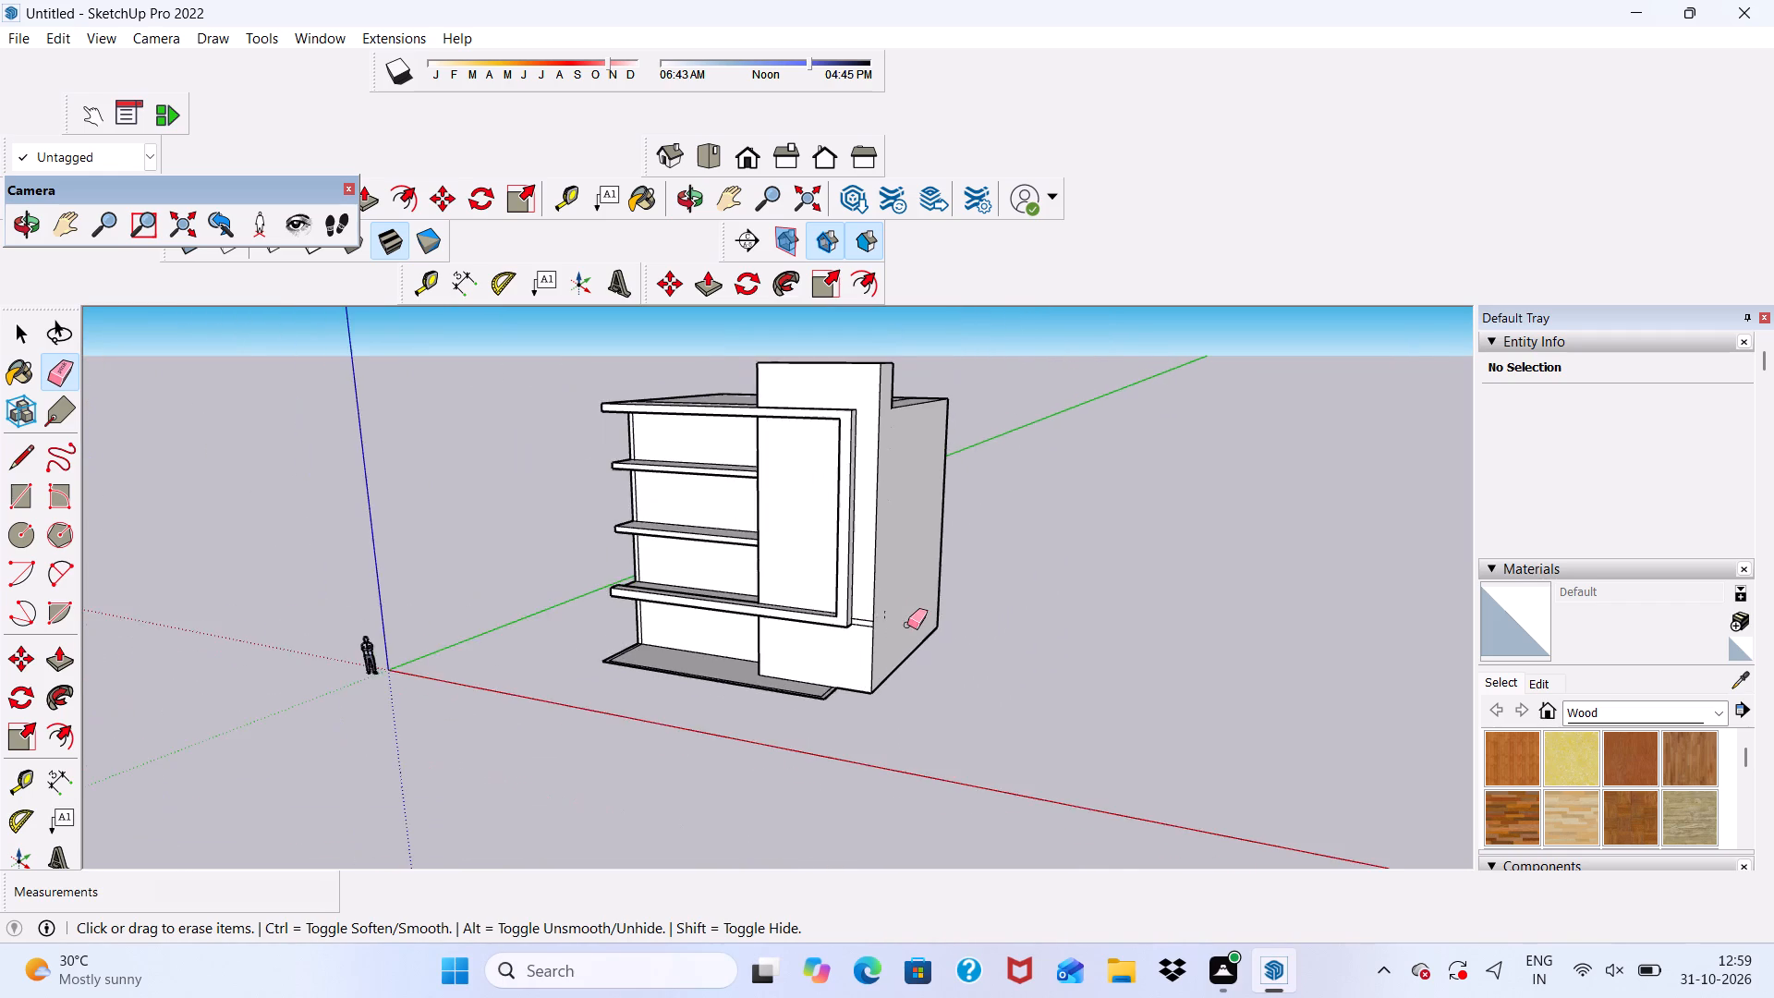
{"action": "scroll", "coordinate": [885, 615], "scroll_direction": "up", "scroll_amount": 9}
{"action": "left_click_drag", "start_coordinate": [888, 611], "coordinate": [902, 653]}
{"action": "left_click_drag", "start_coordinate": [890, 620], "coordinate": [885, 650]}
{"action": "left_click_drag", "start_coordinate": [891, 624], "coordinate": [896, 639]}
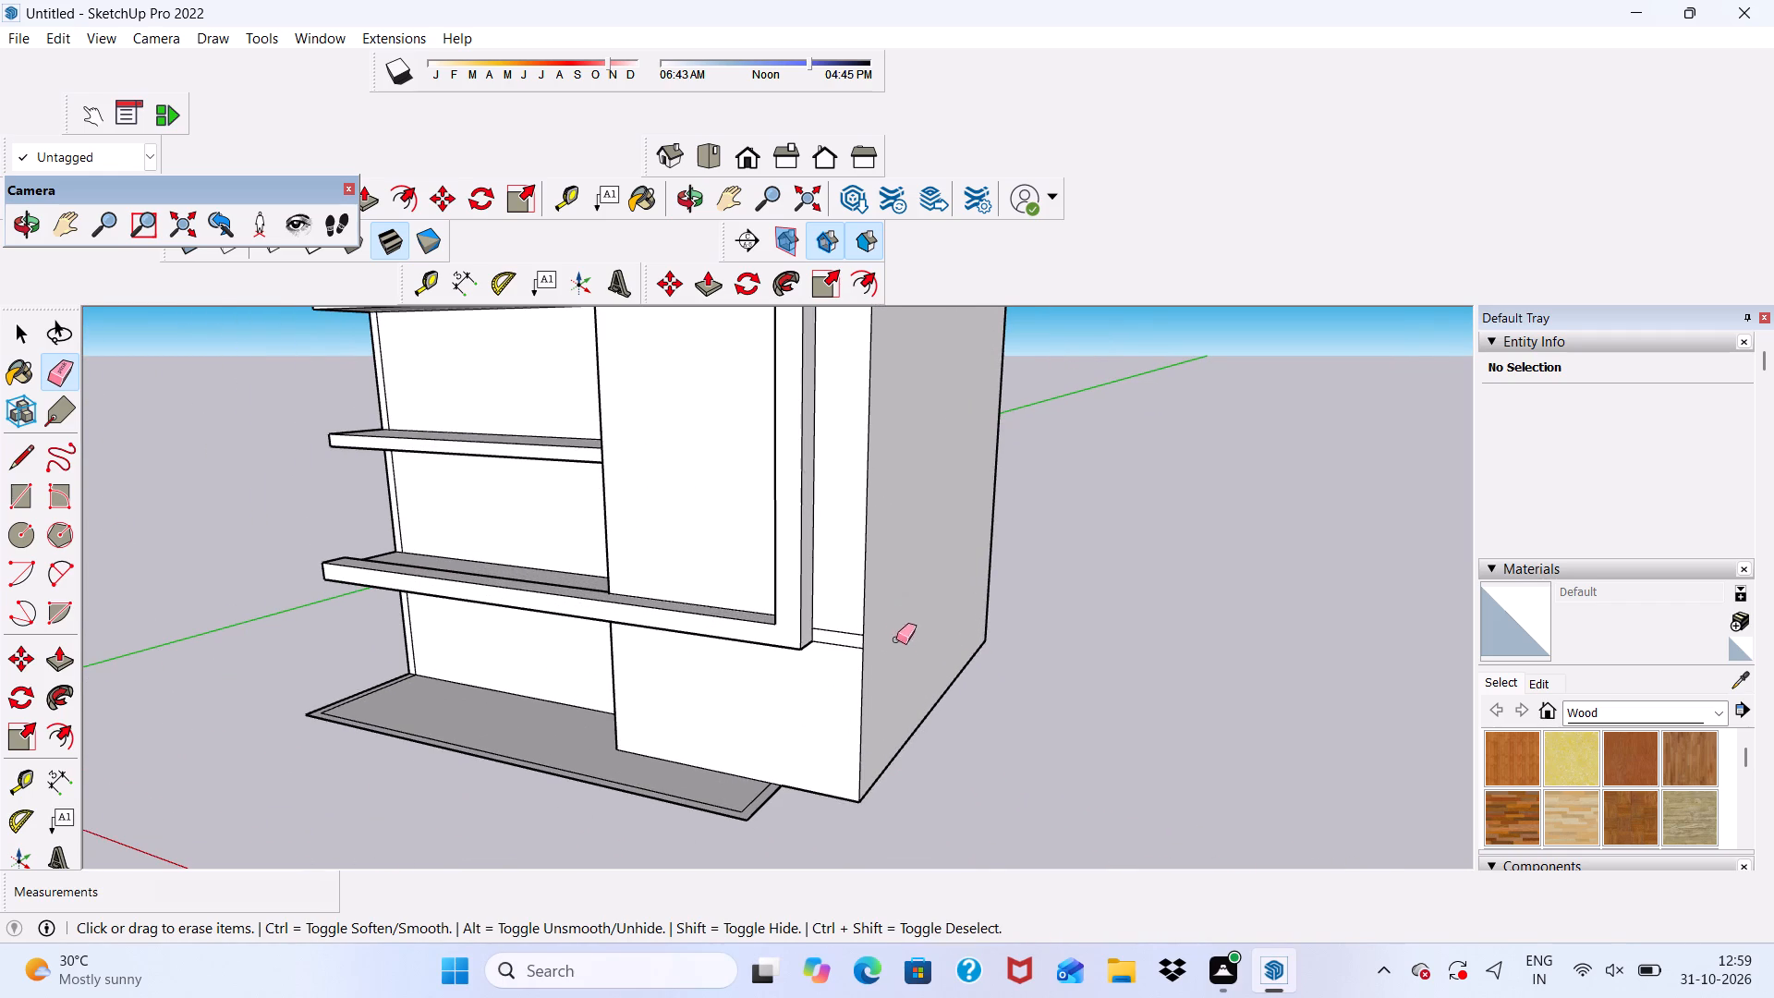
{"action": "left_click_drag", "start_coordinate": [896, 639], "coordinate": [904, 662]}
Erase the two short horizontal lines on the tower's front face beside the ledge's end.
{"action": "scroll", "coordinate": [905, 648], "scroll_direction": "down", "scroll_amount": 6}
{"action": "middle_click_drag", "start_coordinate": [914, 679], "coordinate": [618, 736]}
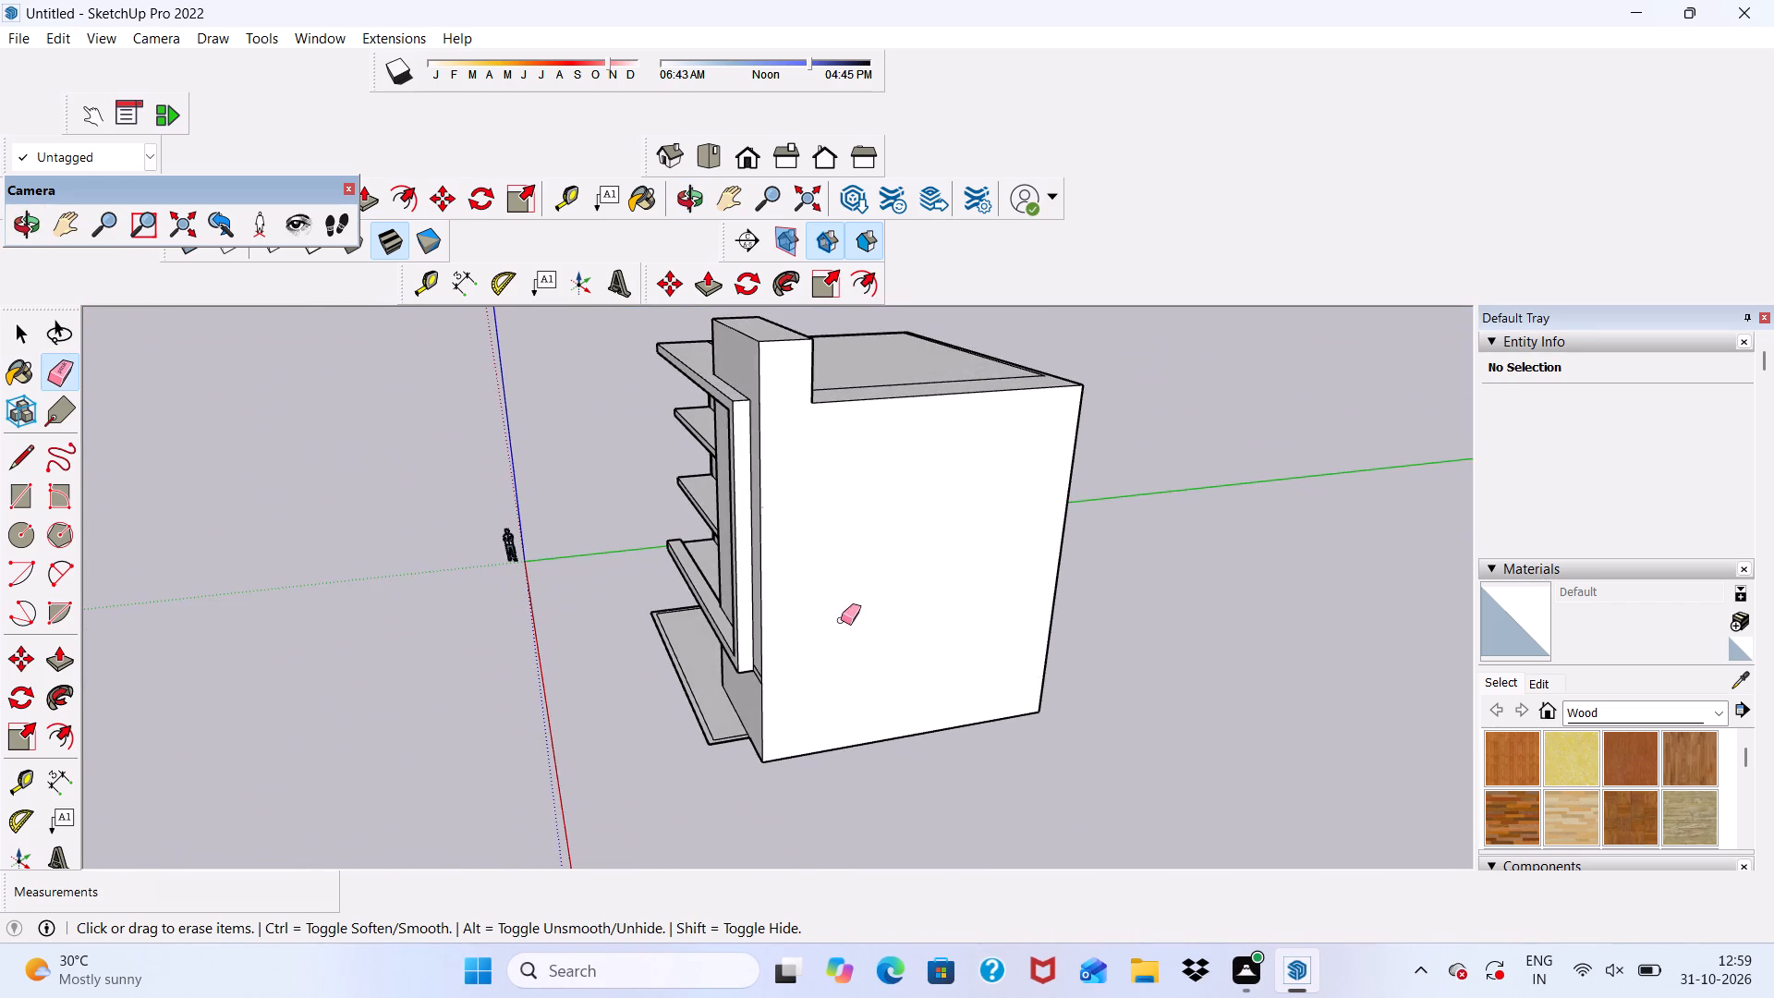
{"action": "scroll", "coordinate": [841, 620], "scroll_direction": "down", "scroll_amount": 6}
{"action": "middle_click_drag", "start_coordinate": [871, 650], "coordinate": [863, 659]}
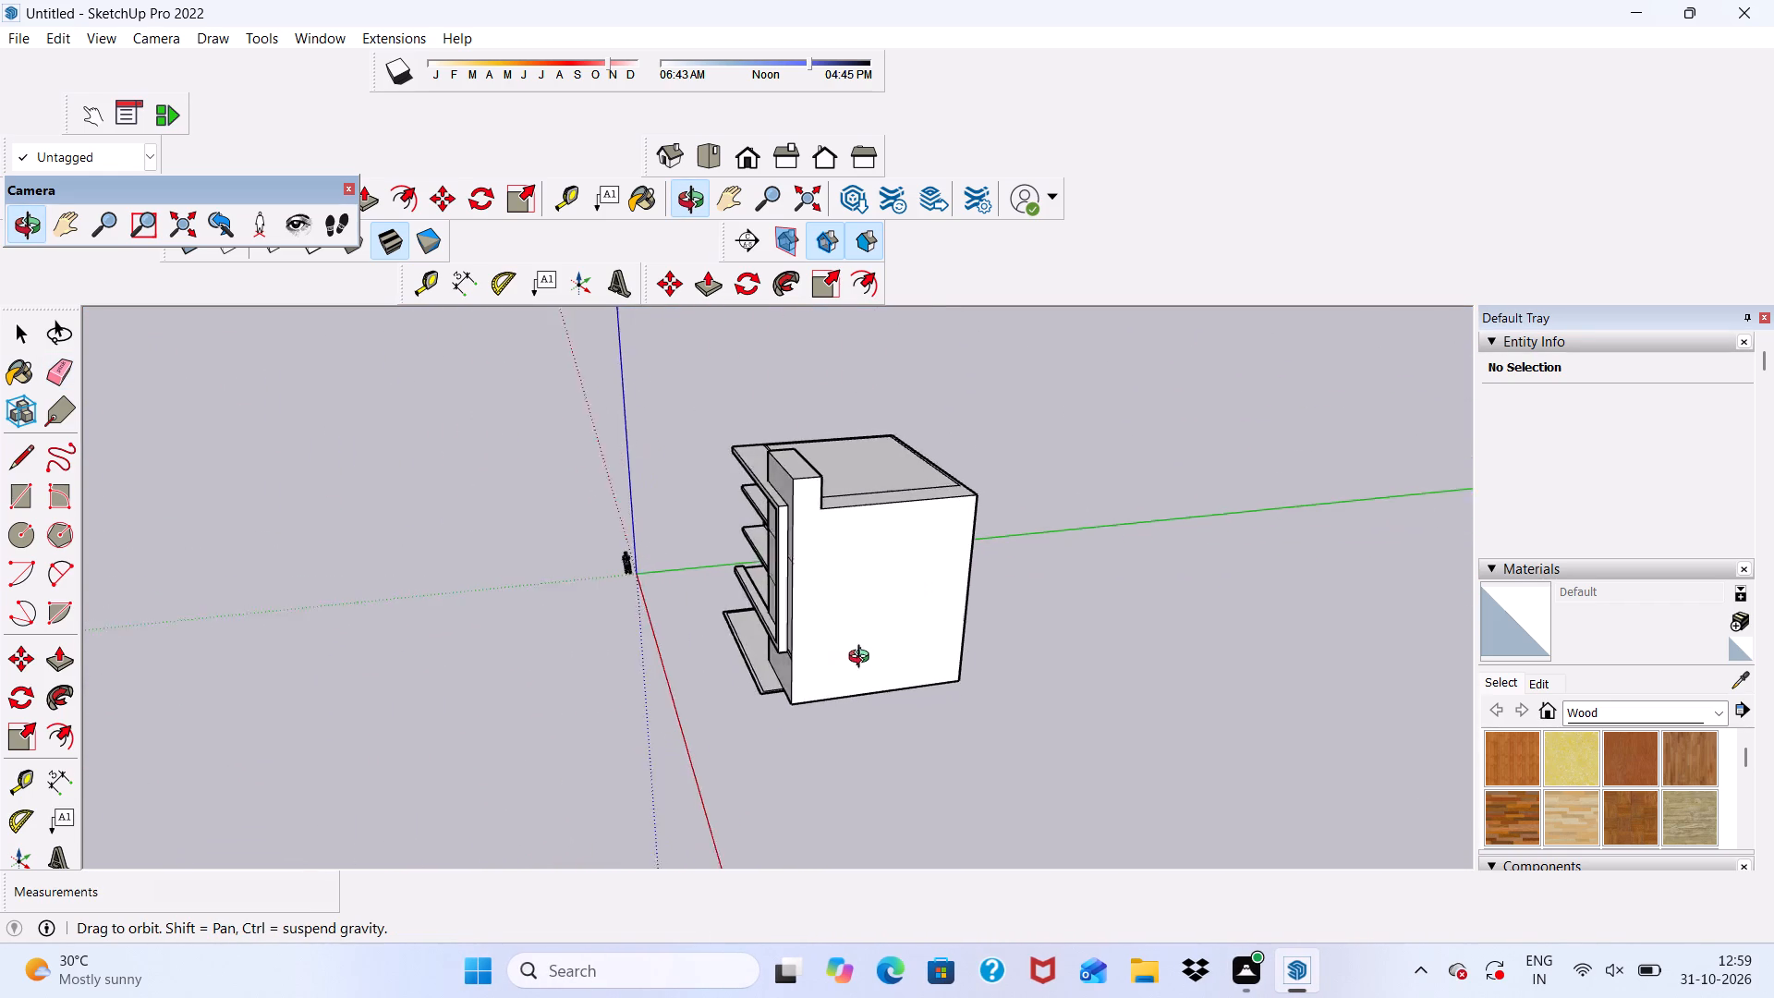
{"action": "middle_click_drag", "start_coordinate": [863, 659], "coordinate": [873, 659]}
{"action": "middle_click_drag", "start_coordinate": [1002, 651], "coordinate": [1276, 613]}
{"action": "scroll", "coordinate": [812, 562], "scroll_direction": "up", "scroll_amount": 5}
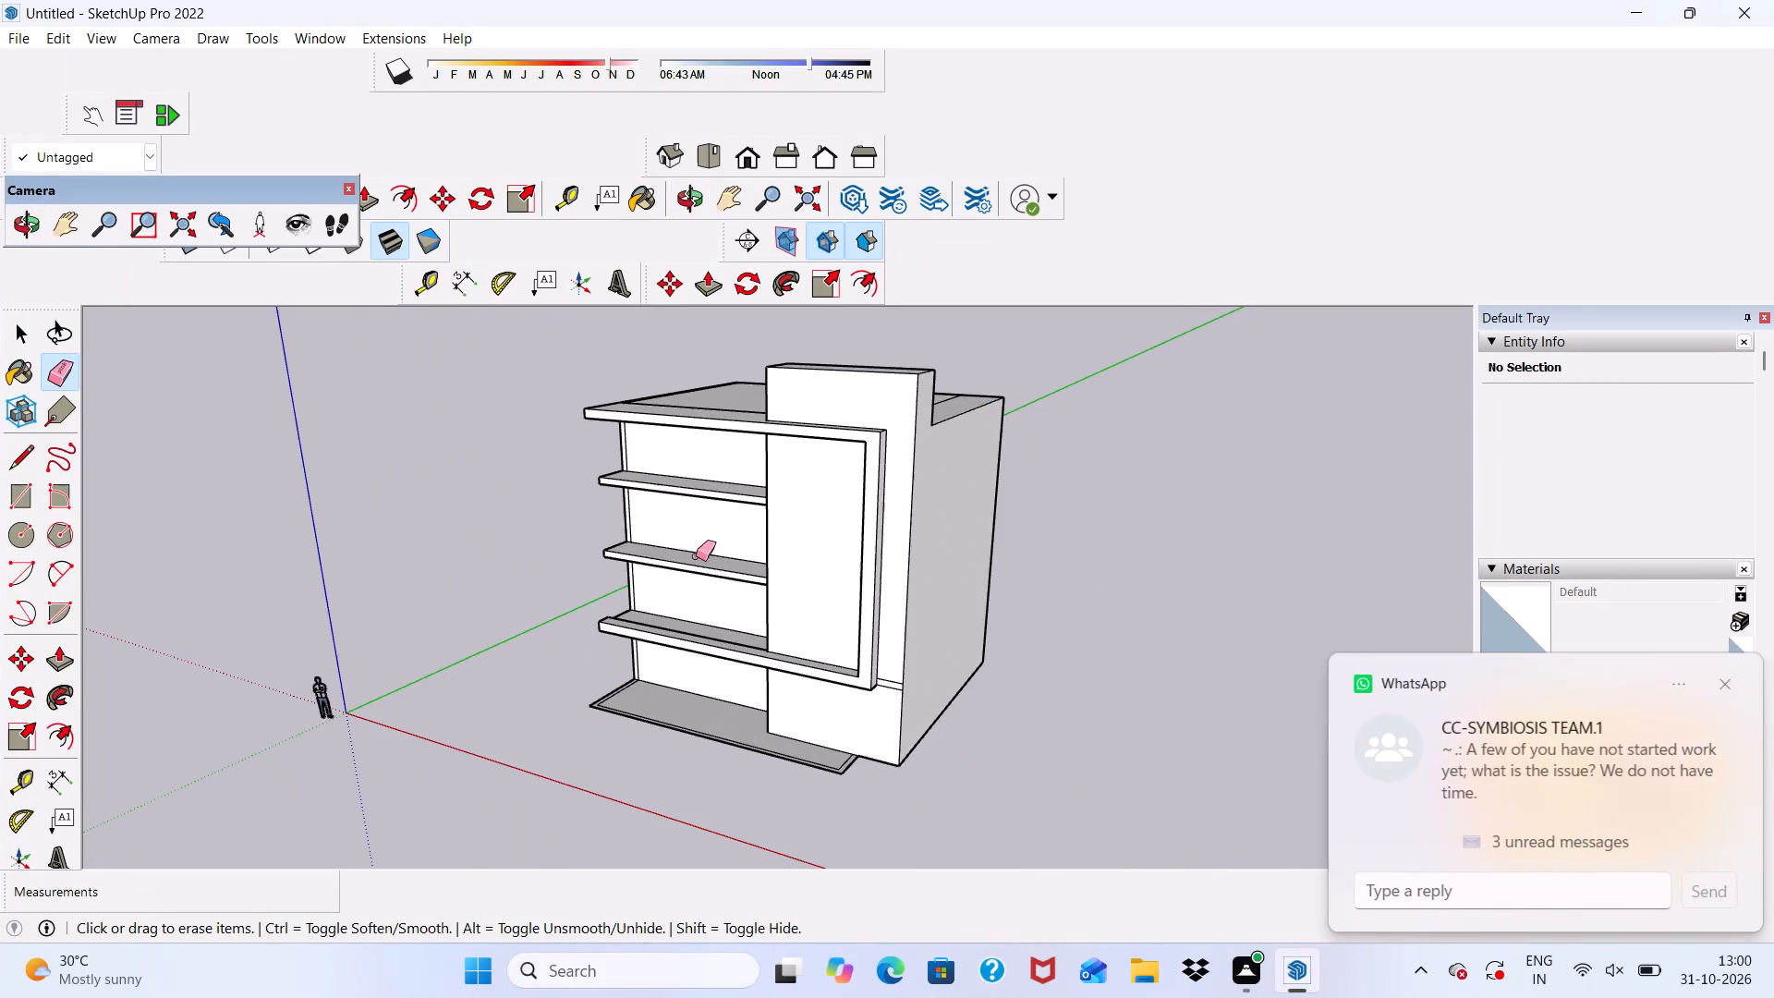
{"action": "middle_click_drag", "start_coordinate": [701, 554], "coordinate": [864, 576]}
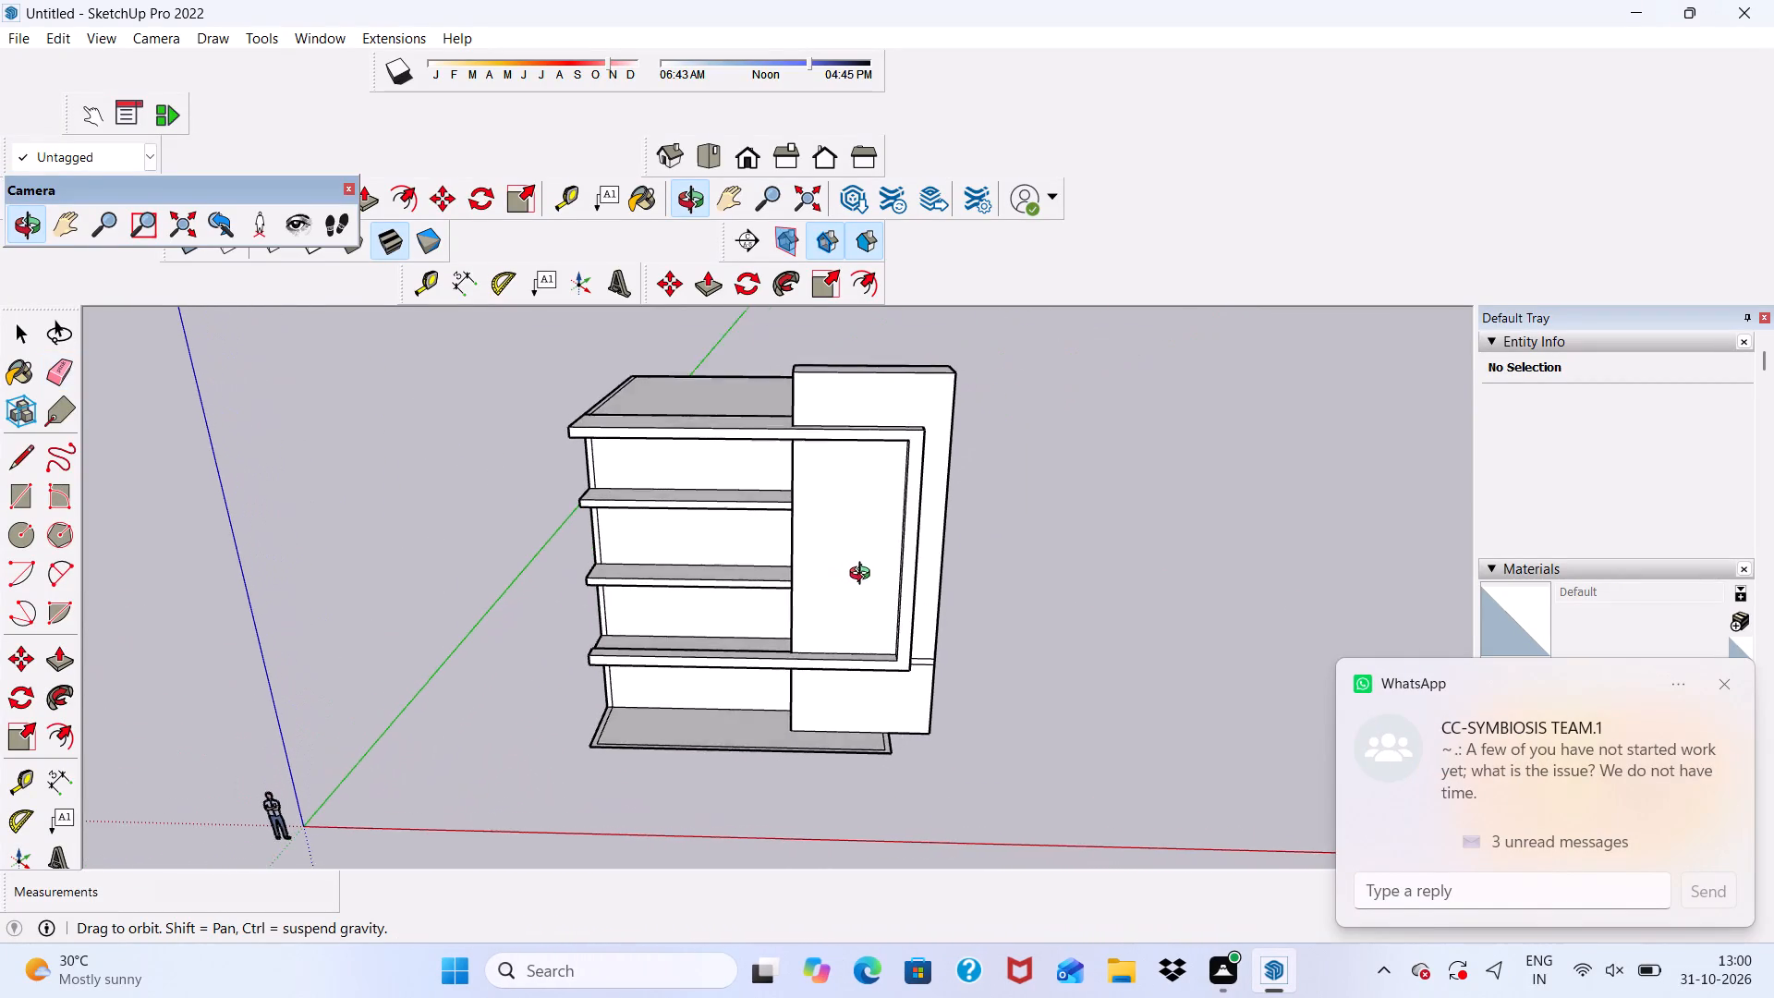
{"action": "middle_click_drag", "start_coordinate": [864, 576], "coordinate": [808, 572]}
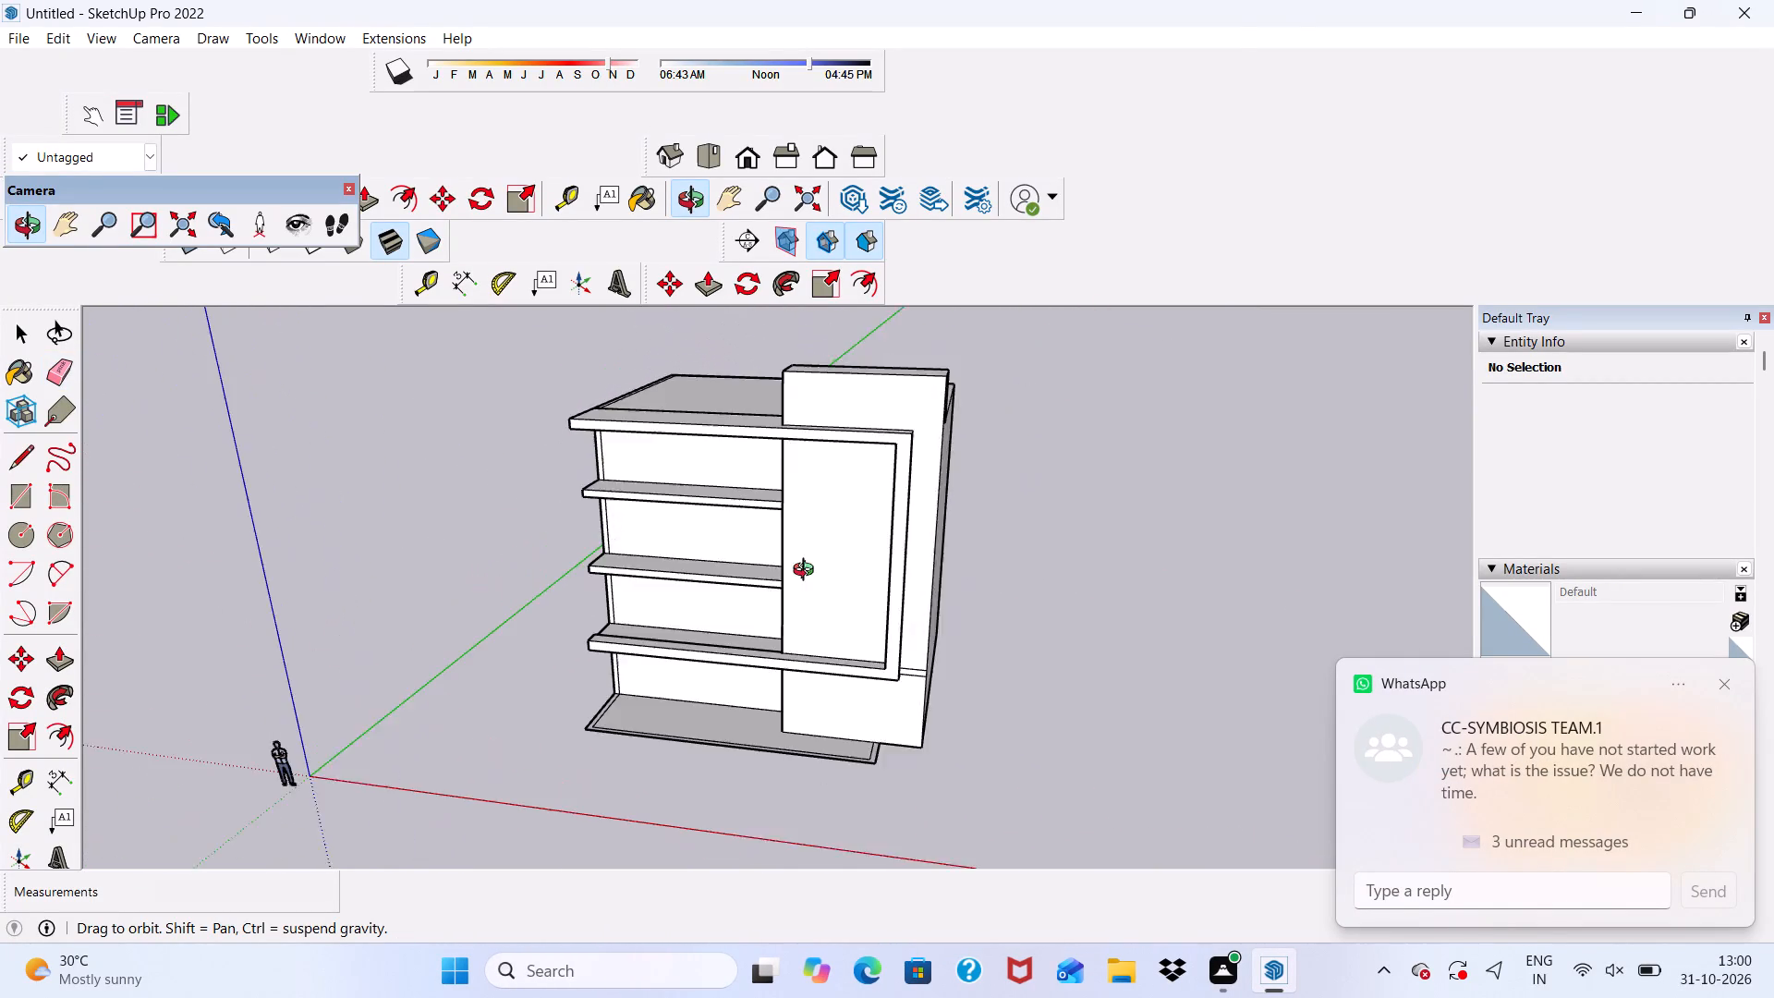
{"action": "middle_click_drag", "start_coordinate": [808, 572], "coordinate": [812, 570]}
{"action": "scroll", "coordinate": [903, 681], "scroll_direction": "up", "scroll_amount": 11}
{"action": "left_click_drag", "start_coordinate": [920, 650], "coordinate": [917, 689]}
{"action": "scroll", "coordinate": [897, 688], "scroll_direction": "down", "scroll_amount": 1}
{"action": "middle_click_drag", "start_coordinate": [893, 688], "coordinate": [954, 656]}
{"action": "scroll", "coordinate": [1032, 645], "scroll_direction": "down", "scroll_amount": 12}
{"action": "middle_click_drag", "start_coordinate": [980, 756], "coordinate": [964, 665]}
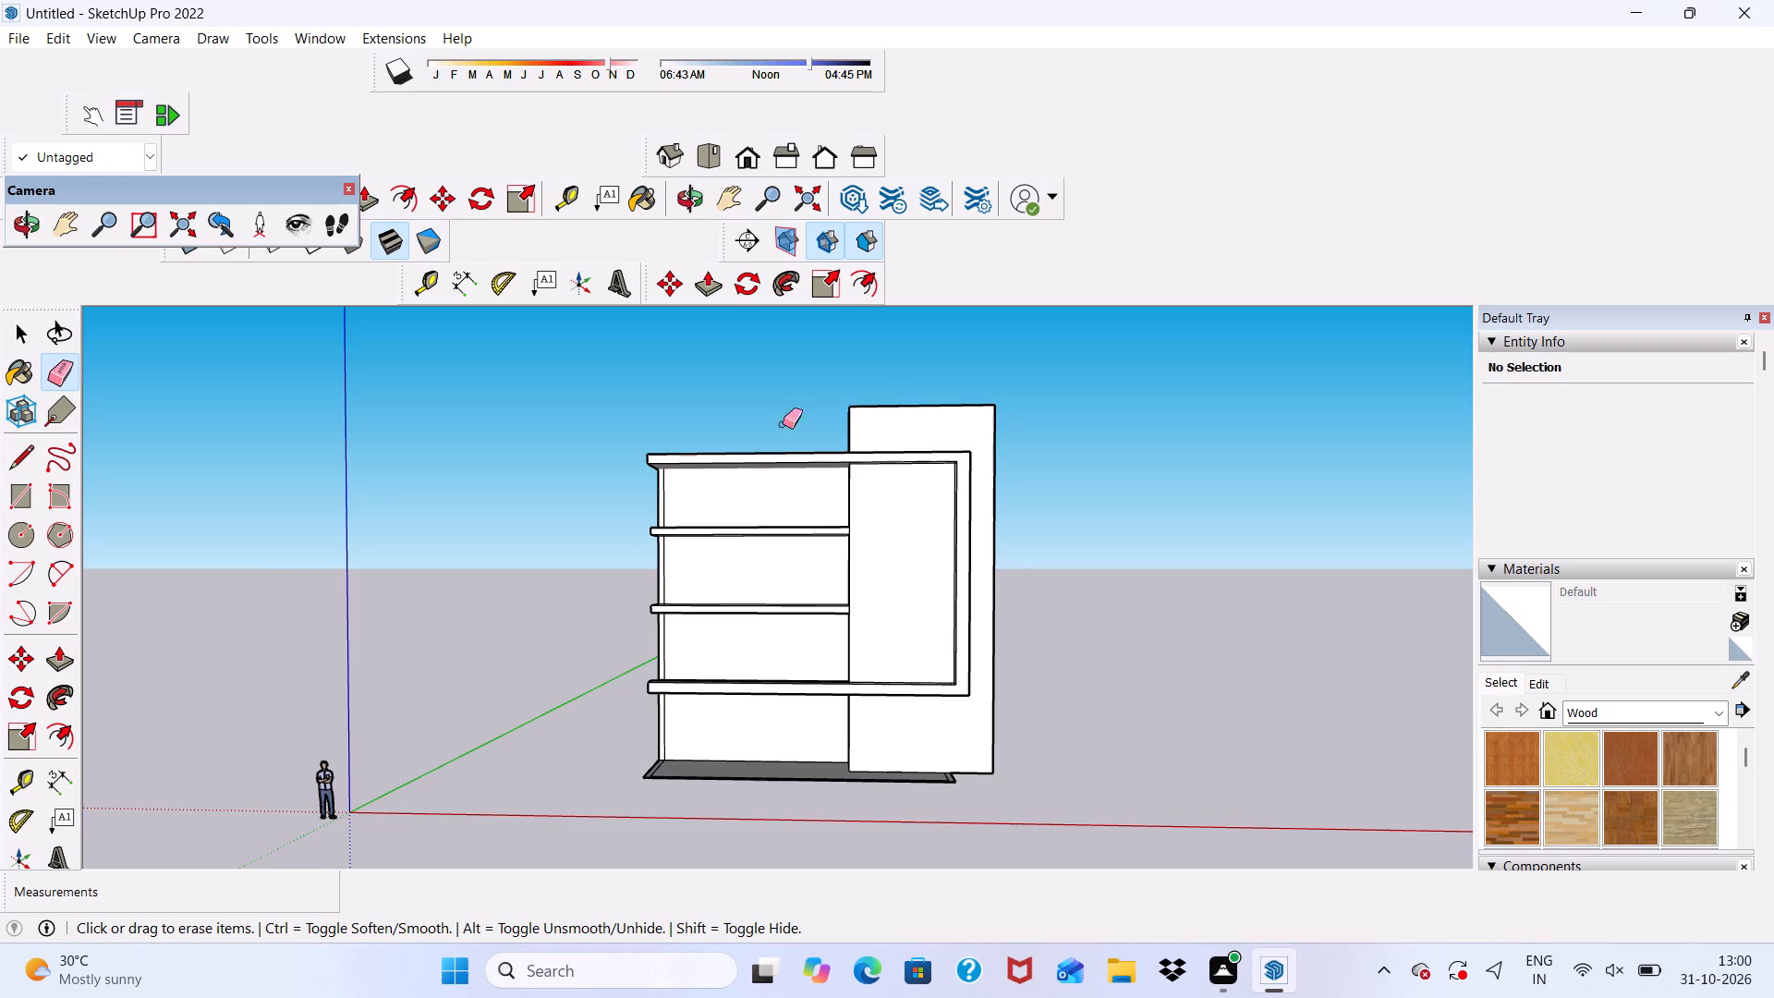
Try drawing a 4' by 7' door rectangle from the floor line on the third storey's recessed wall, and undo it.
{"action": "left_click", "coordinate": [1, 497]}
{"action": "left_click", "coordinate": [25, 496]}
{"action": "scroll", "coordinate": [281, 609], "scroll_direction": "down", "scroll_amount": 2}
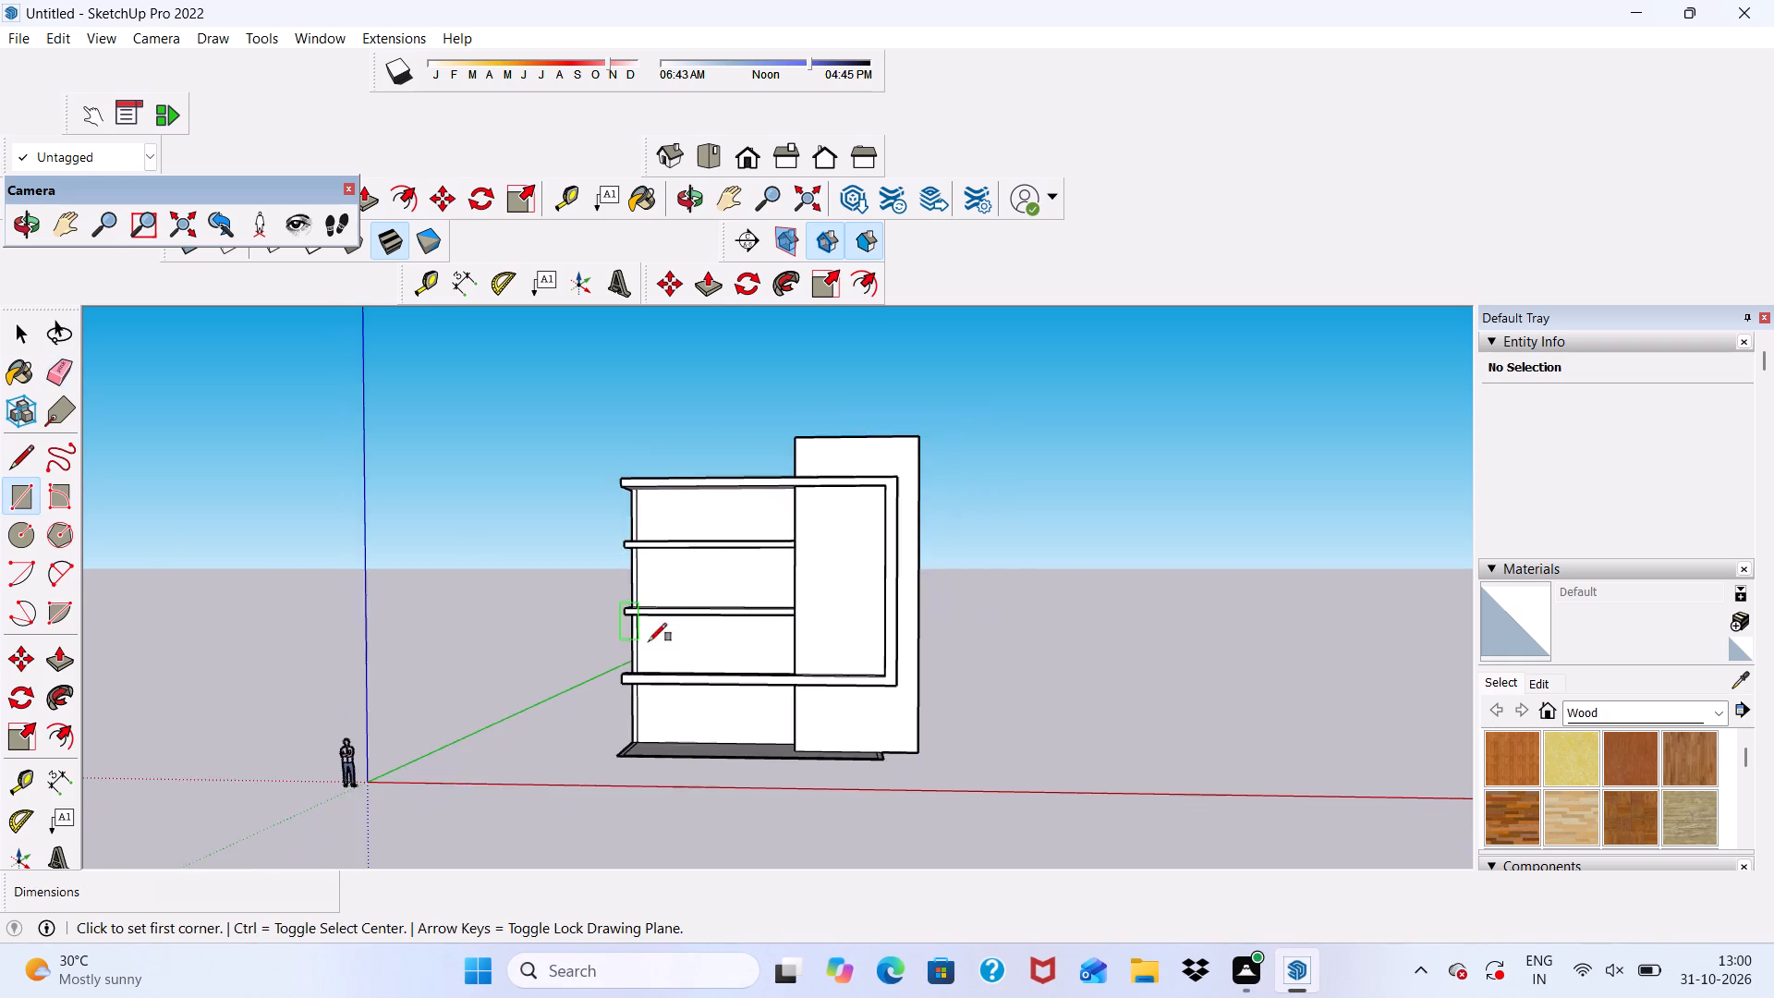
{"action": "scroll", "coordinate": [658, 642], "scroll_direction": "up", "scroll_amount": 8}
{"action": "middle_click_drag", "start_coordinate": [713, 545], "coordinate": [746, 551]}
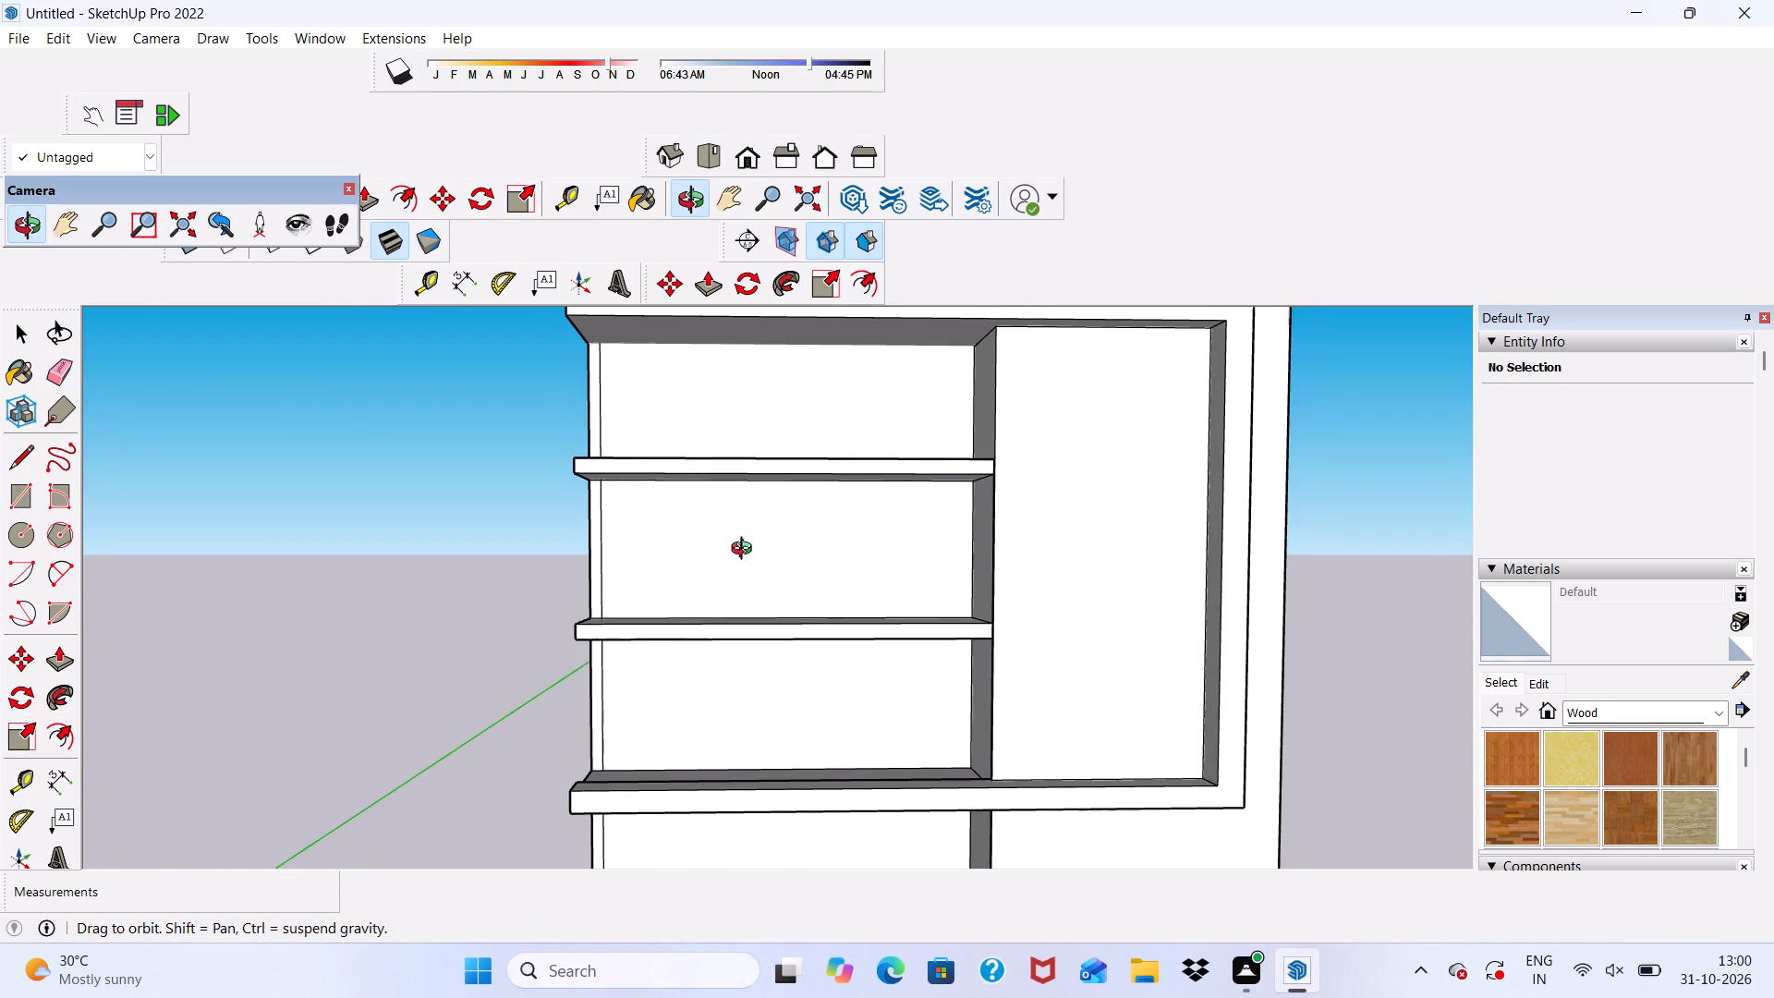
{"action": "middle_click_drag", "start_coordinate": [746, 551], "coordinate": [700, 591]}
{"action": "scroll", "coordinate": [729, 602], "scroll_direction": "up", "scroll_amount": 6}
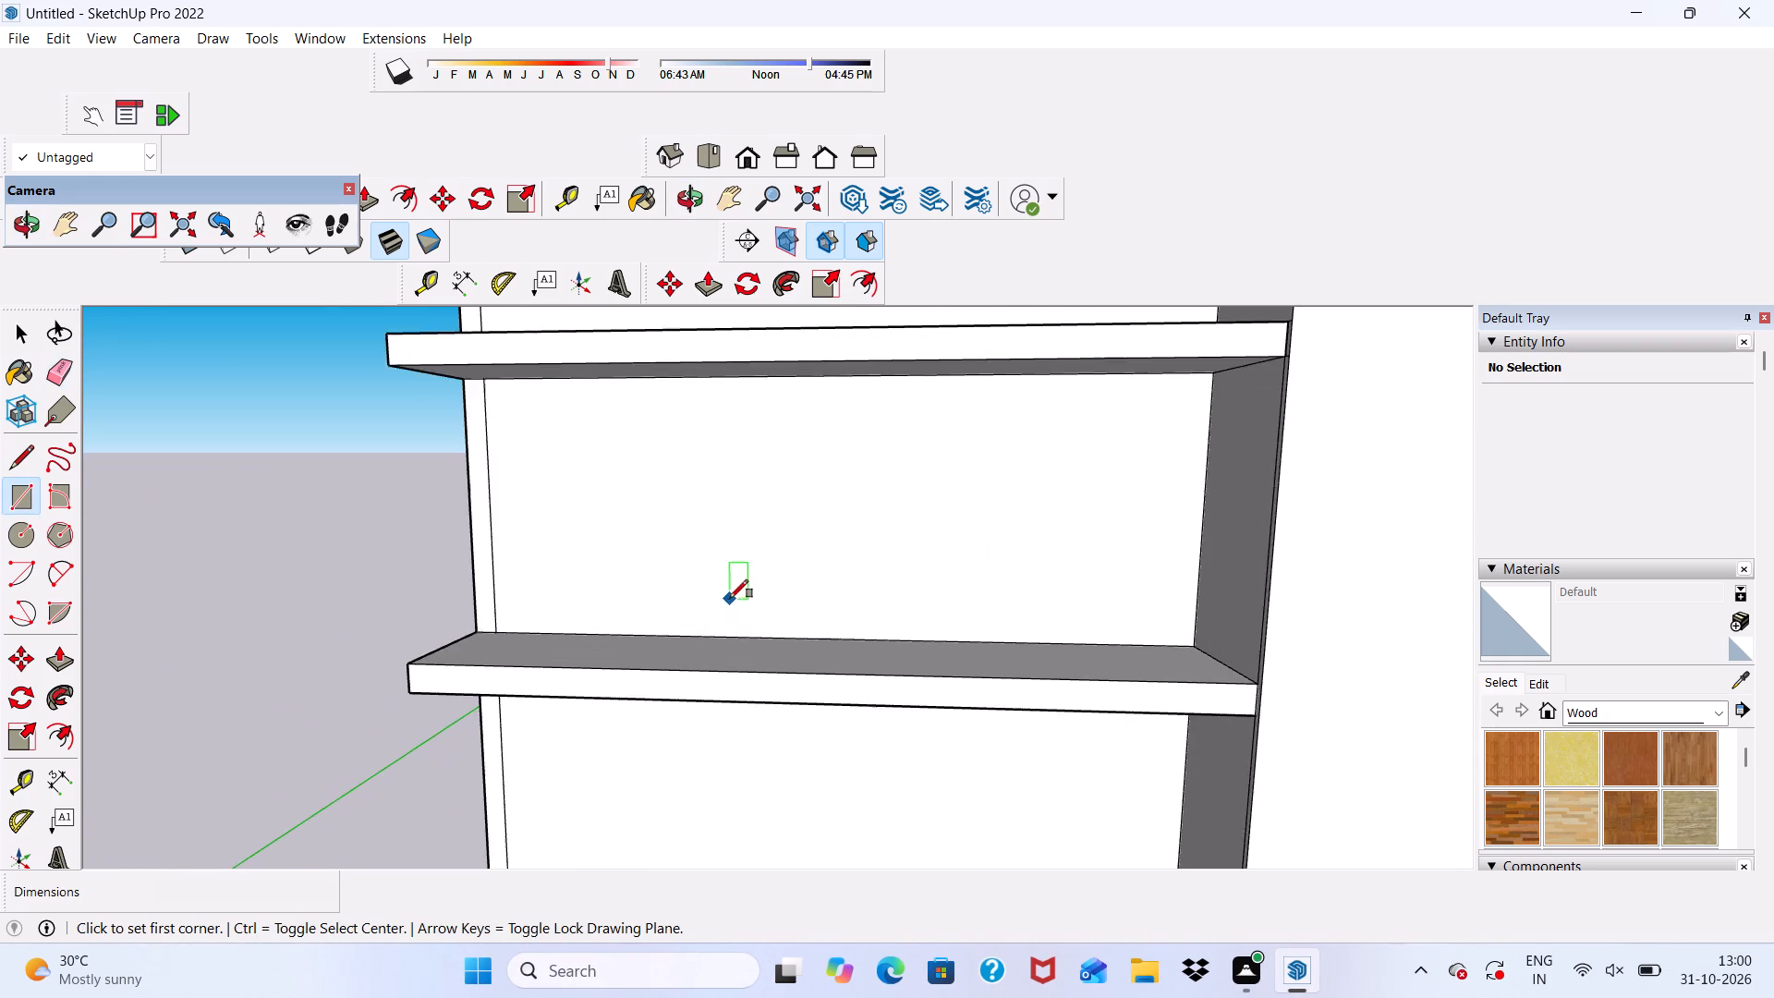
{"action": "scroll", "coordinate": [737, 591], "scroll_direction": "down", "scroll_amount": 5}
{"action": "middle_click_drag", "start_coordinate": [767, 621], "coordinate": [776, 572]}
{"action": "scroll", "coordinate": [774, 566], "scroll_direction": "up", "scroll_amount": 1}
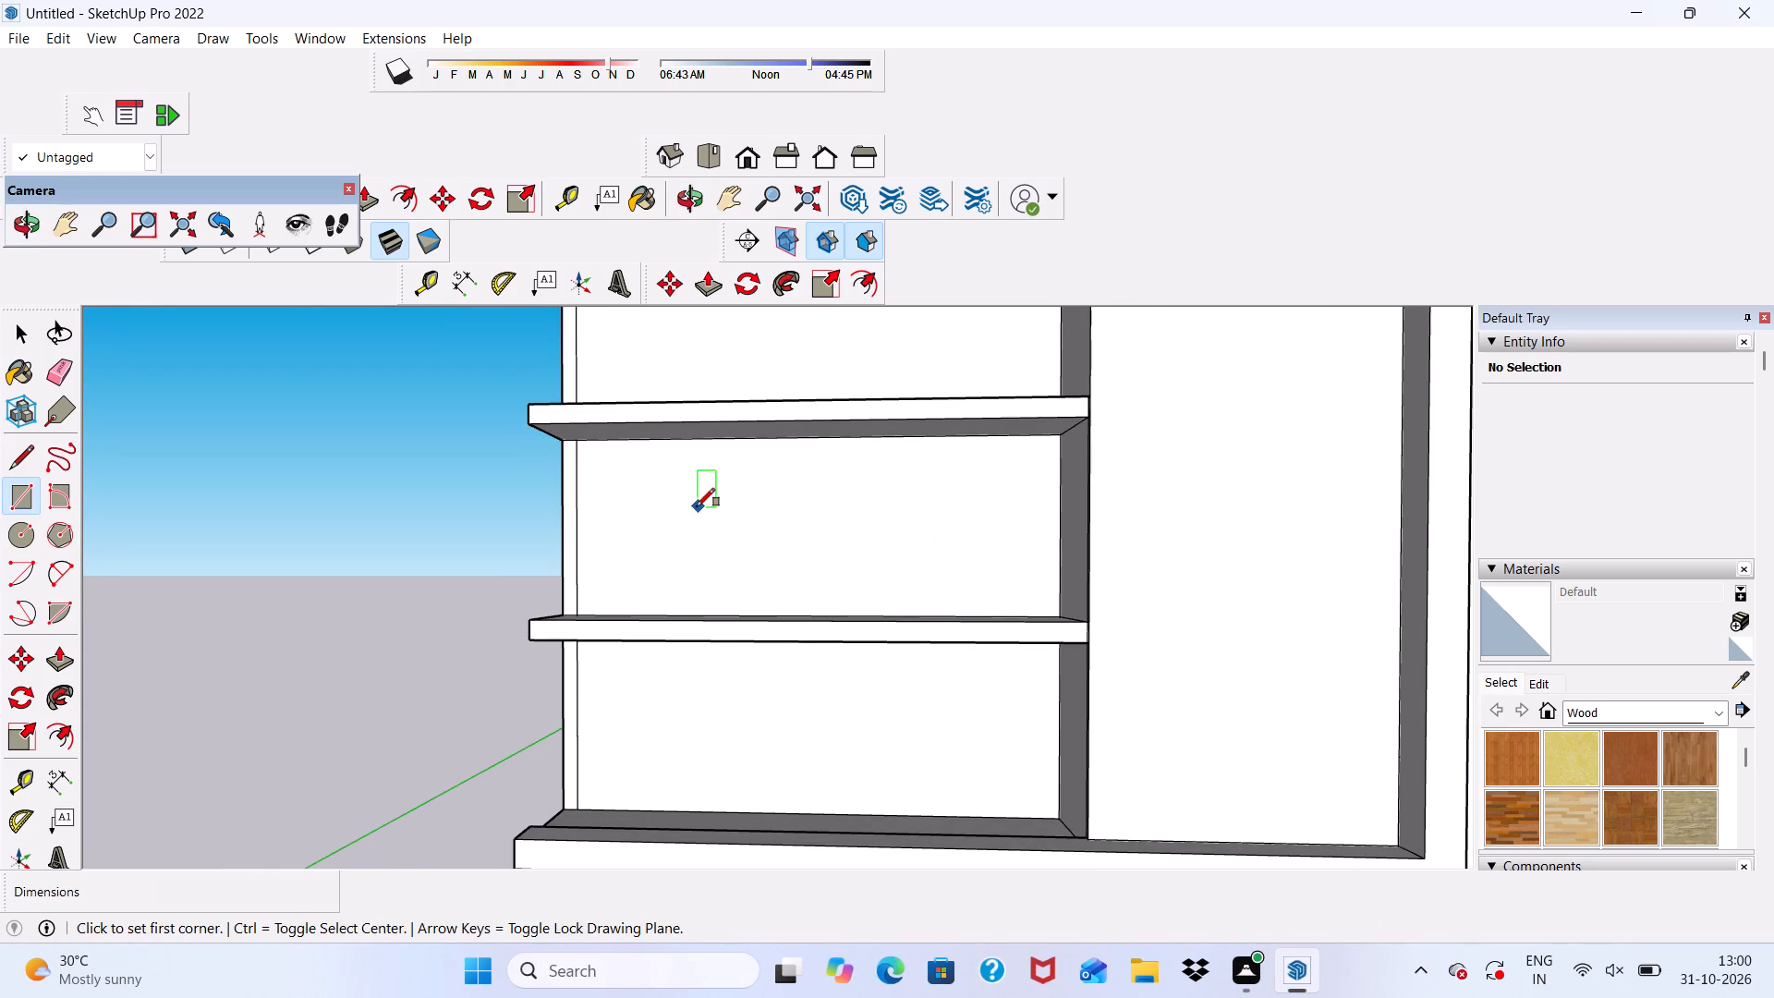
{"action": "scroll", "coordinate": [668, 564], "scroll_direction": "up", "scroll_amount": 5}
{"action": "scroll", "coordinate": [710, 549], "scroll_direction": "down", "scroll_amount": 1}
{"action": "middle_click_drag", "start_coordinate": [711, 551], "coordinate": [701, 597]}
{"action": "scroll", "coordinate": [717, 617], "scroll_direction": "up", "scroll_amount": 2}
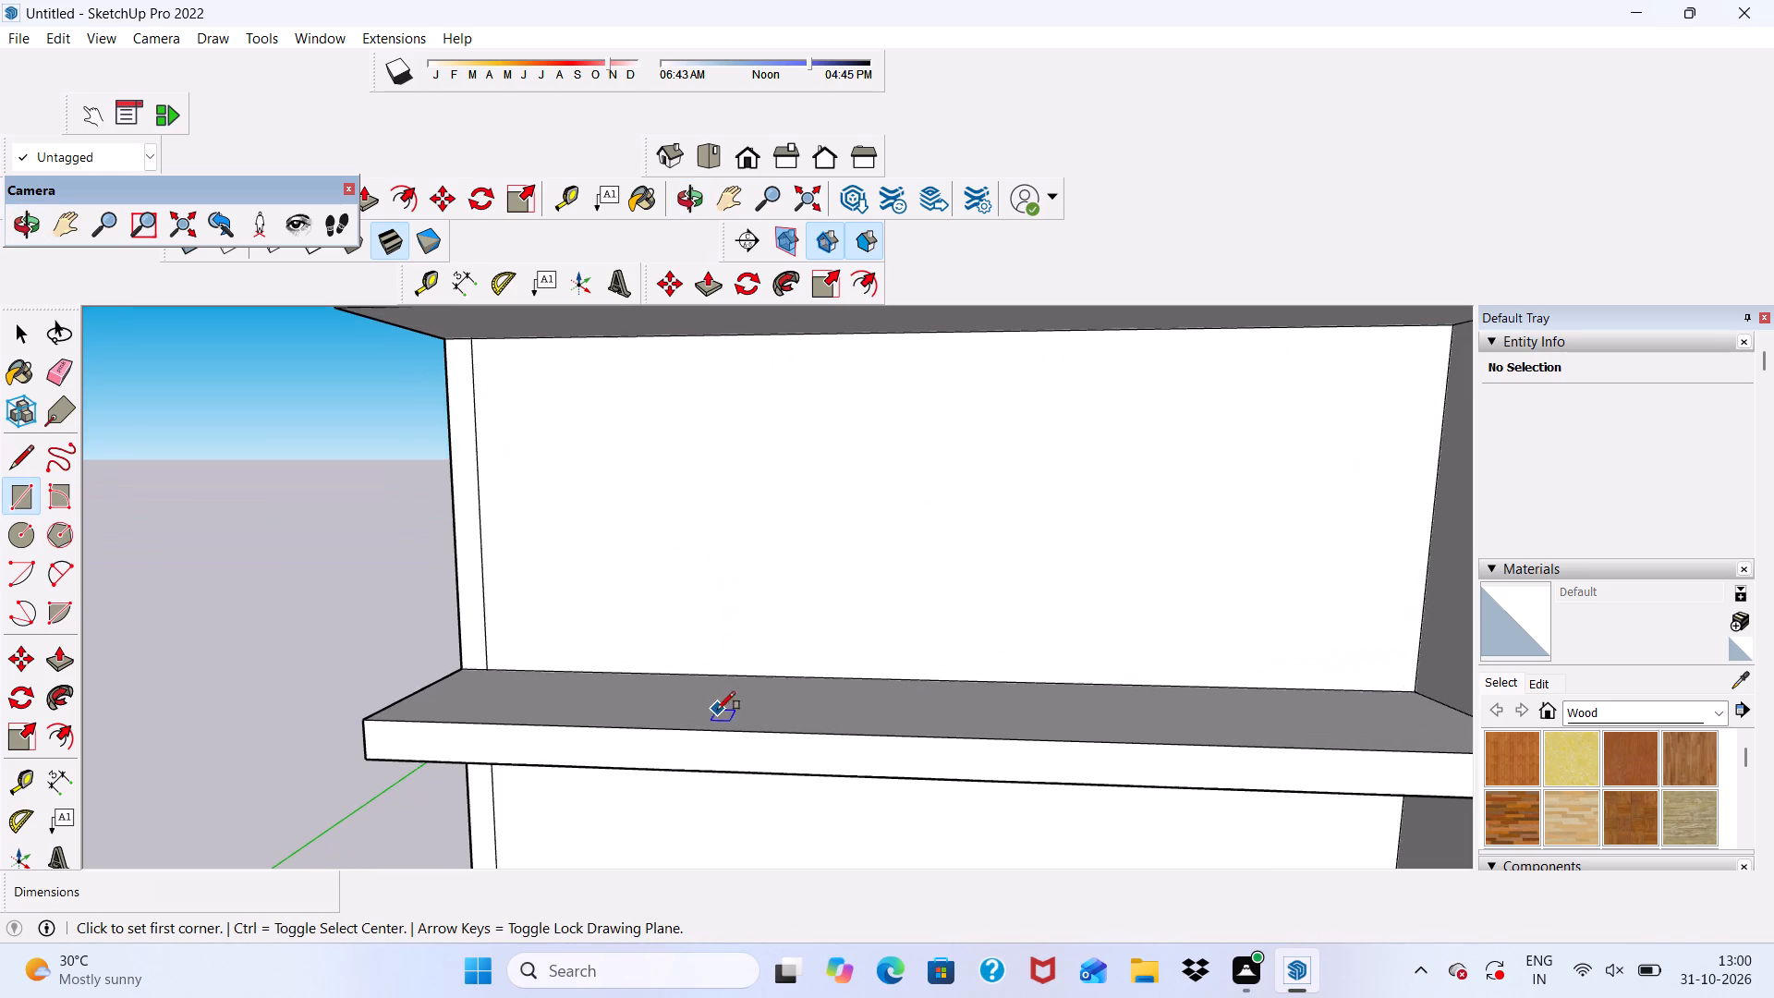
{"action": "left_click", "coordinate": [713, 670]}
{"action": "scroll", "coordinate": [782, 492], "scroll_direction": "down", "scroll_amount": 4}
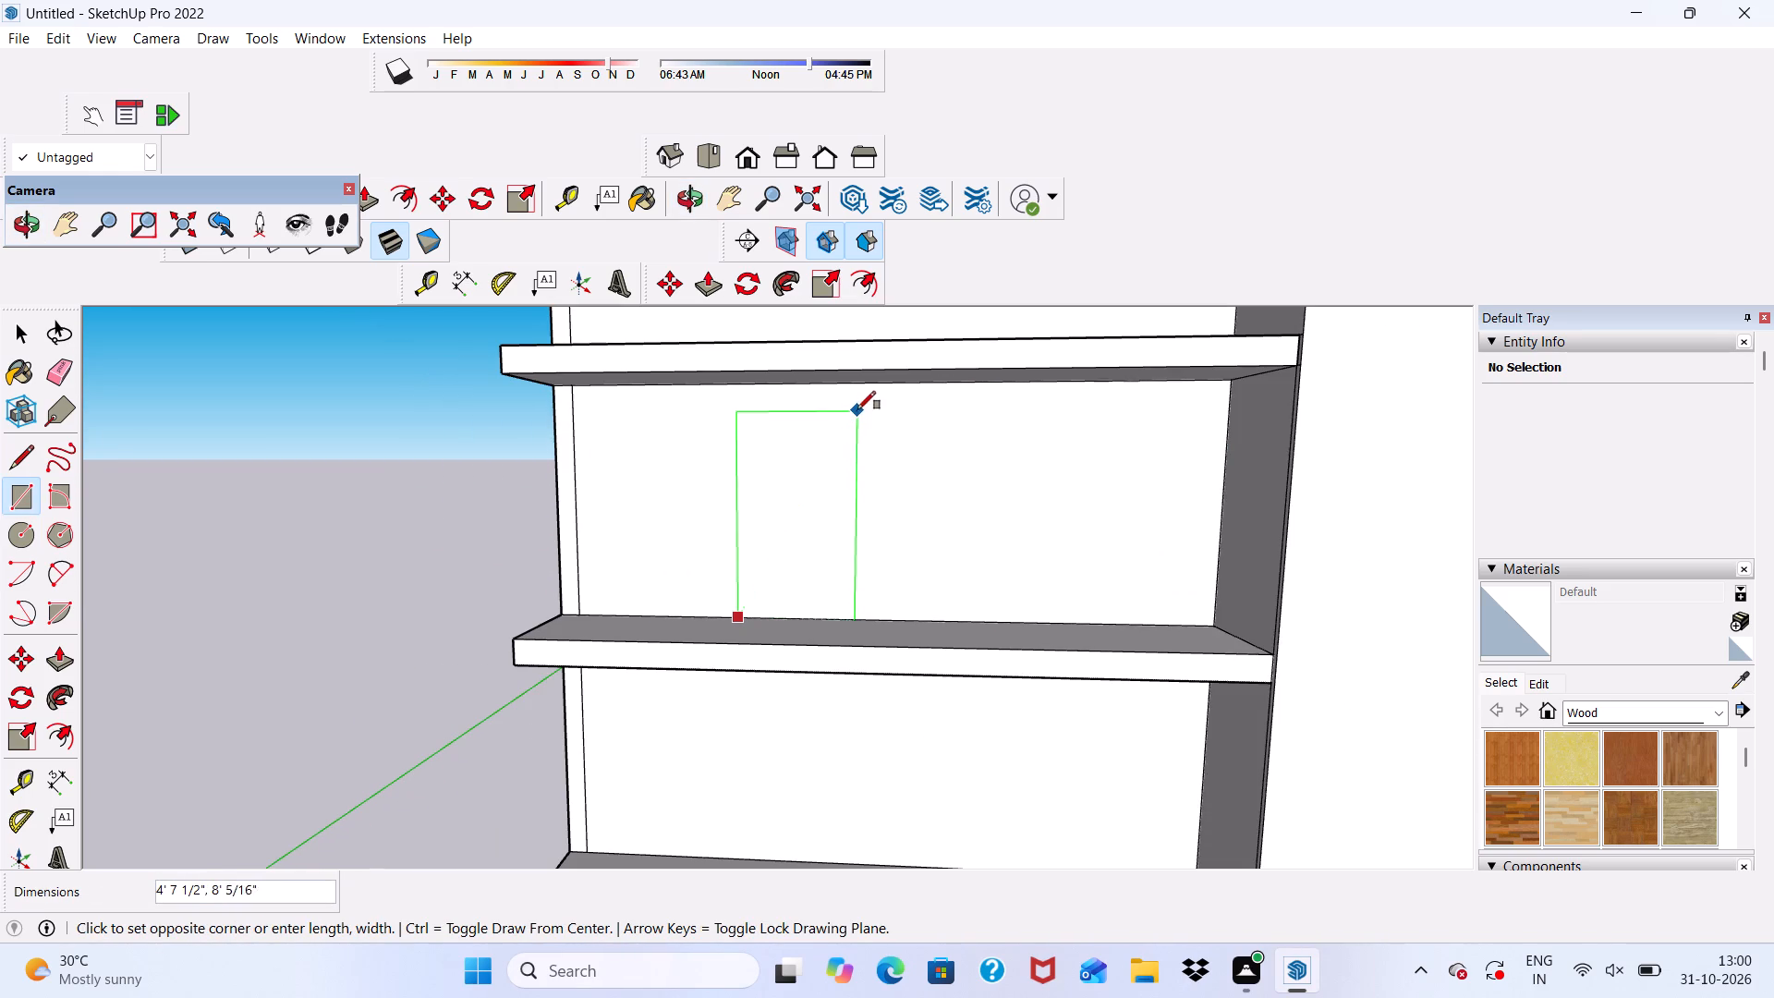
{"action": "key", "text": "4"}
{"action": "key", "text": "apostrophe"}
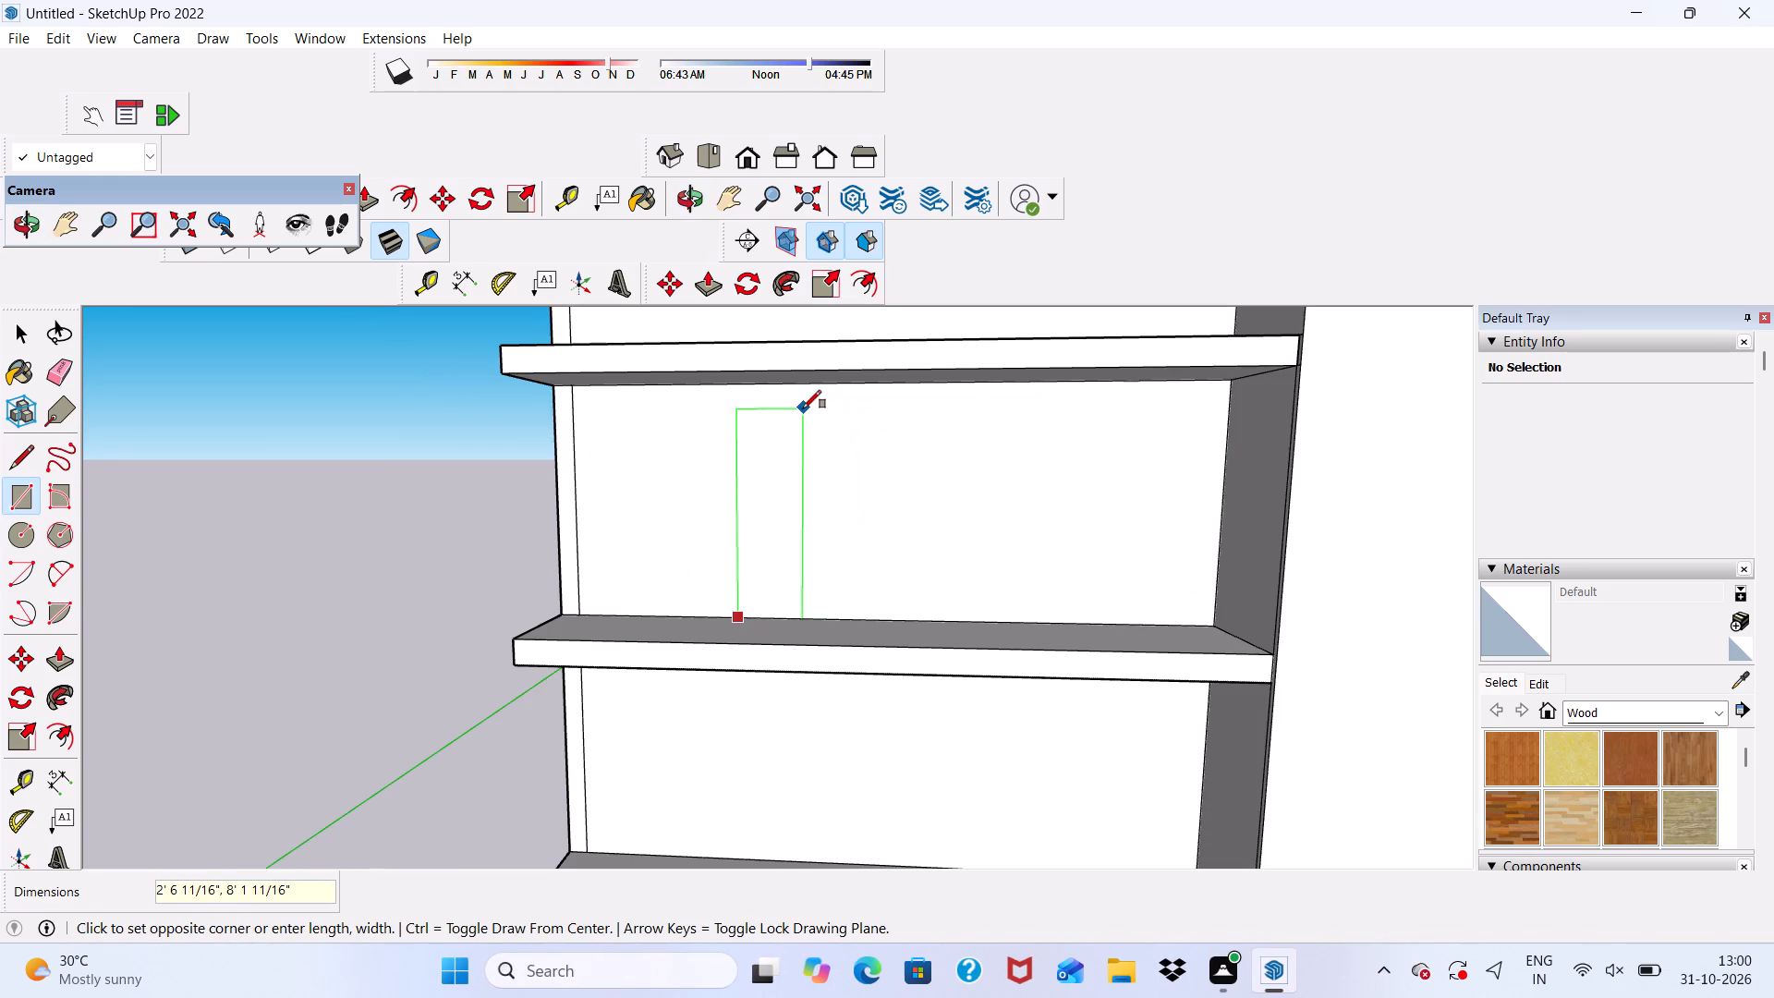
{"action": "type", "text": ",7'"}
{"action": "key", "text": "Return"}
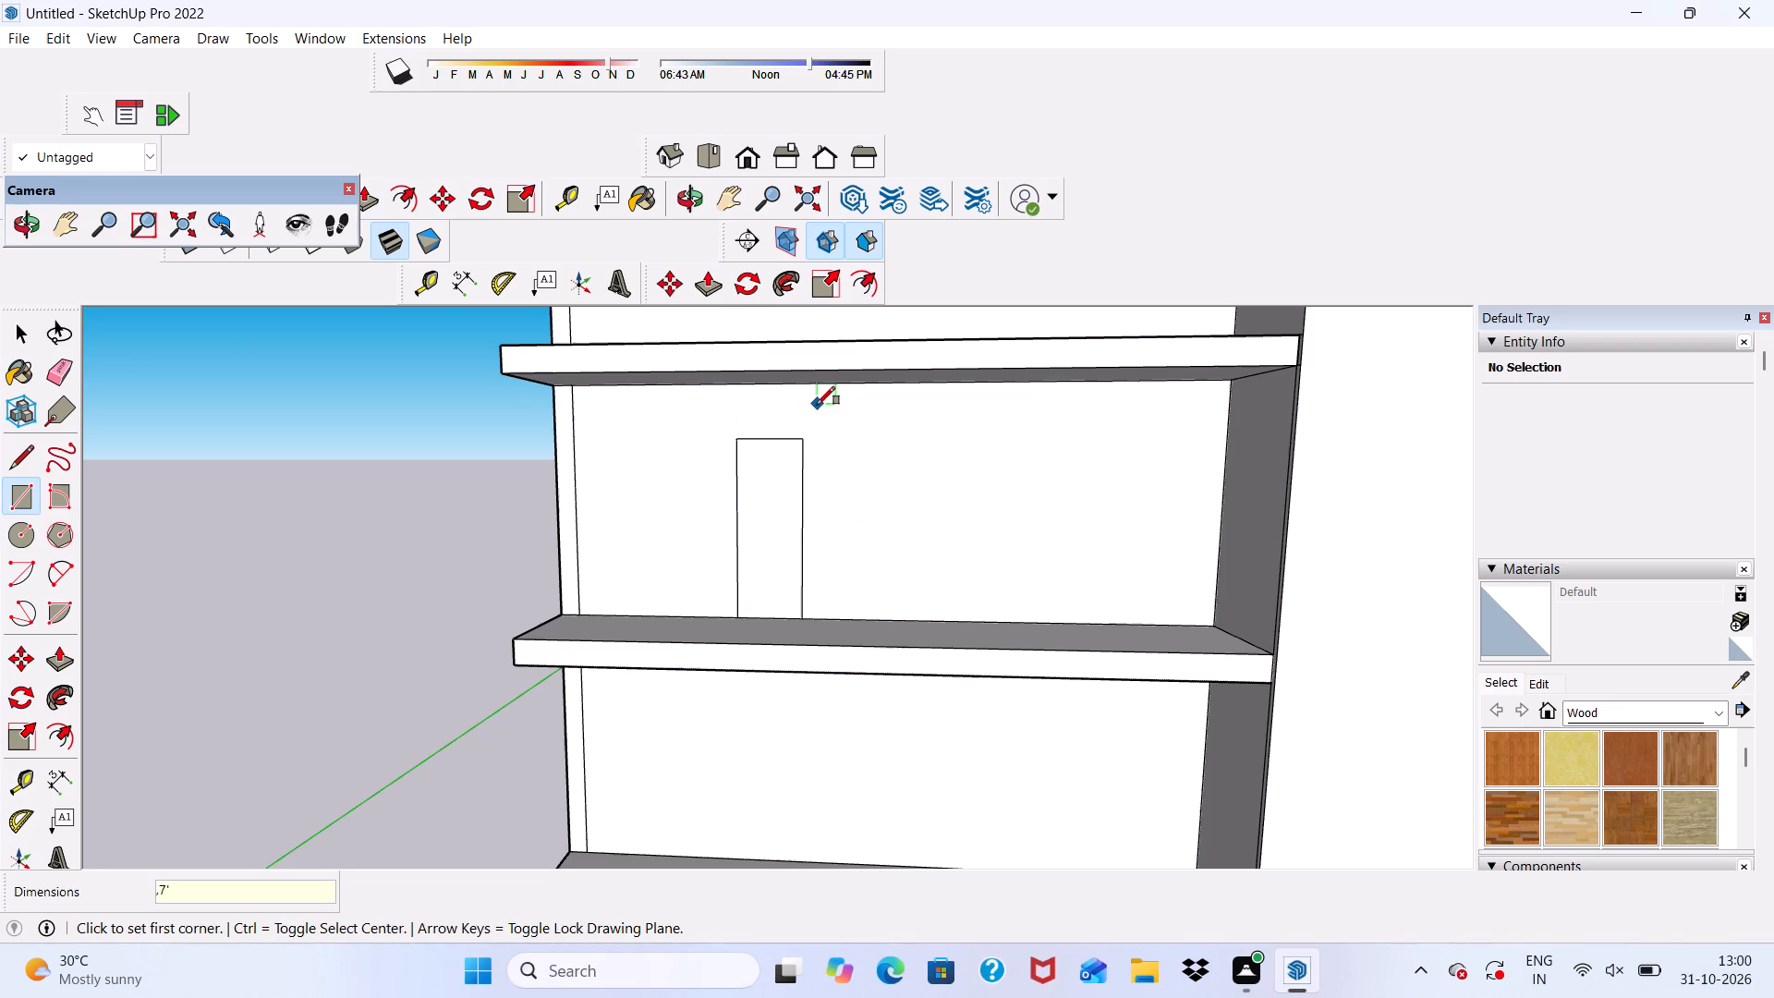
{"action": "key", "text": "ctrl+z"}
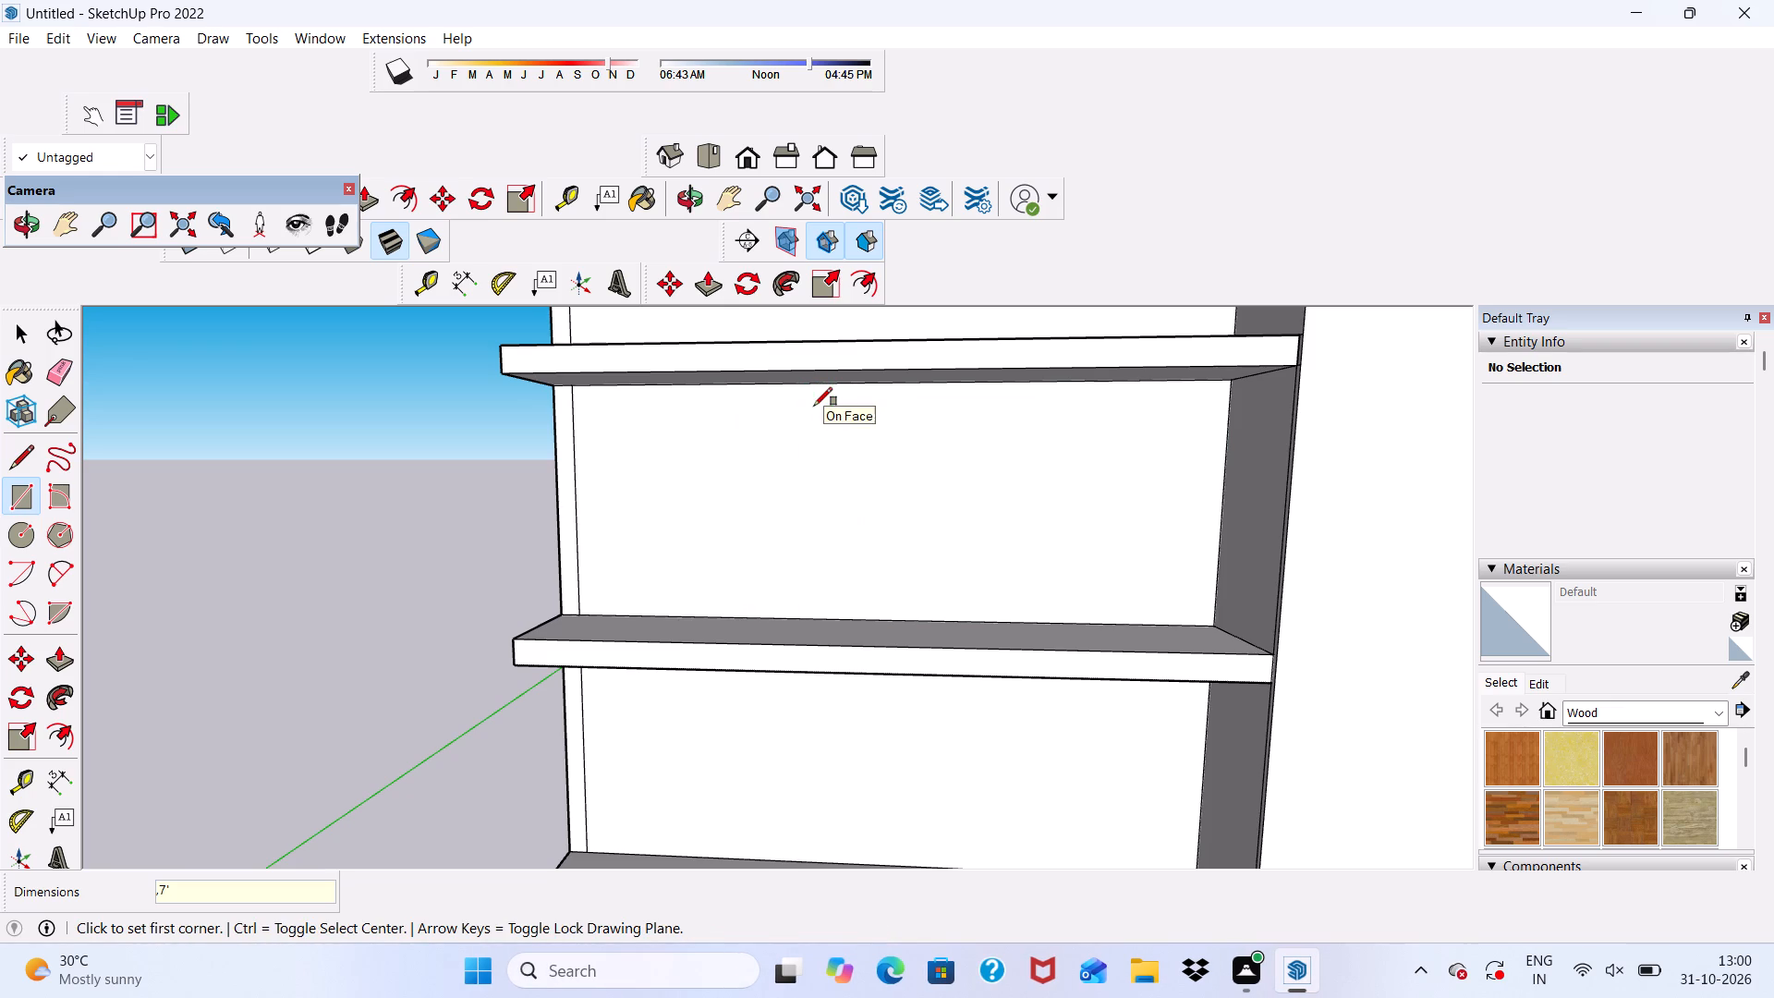
Draw a 4' by 7' door rectangle rising from the floor line on the third storey's recessed wall.
{"action": "left_click", "coordinate": [769, 616]}
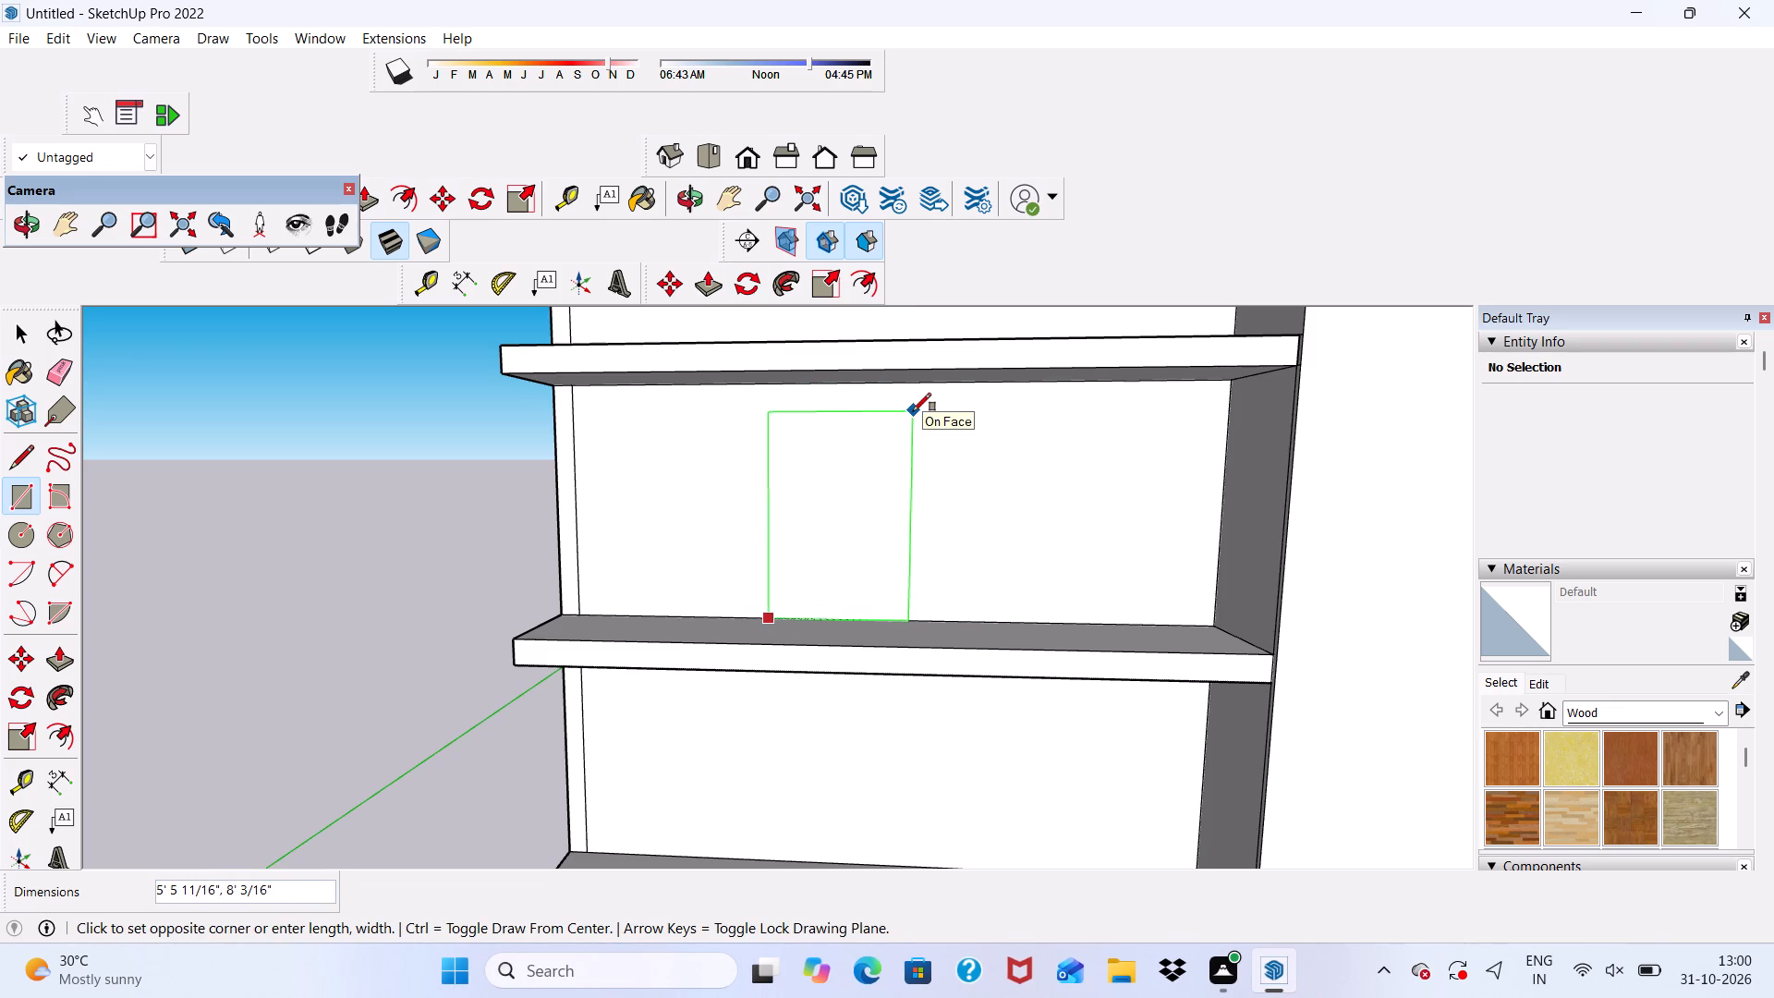
{"action": "type", "text": "4',7'"}
{"action": "key", "text": "Return"}
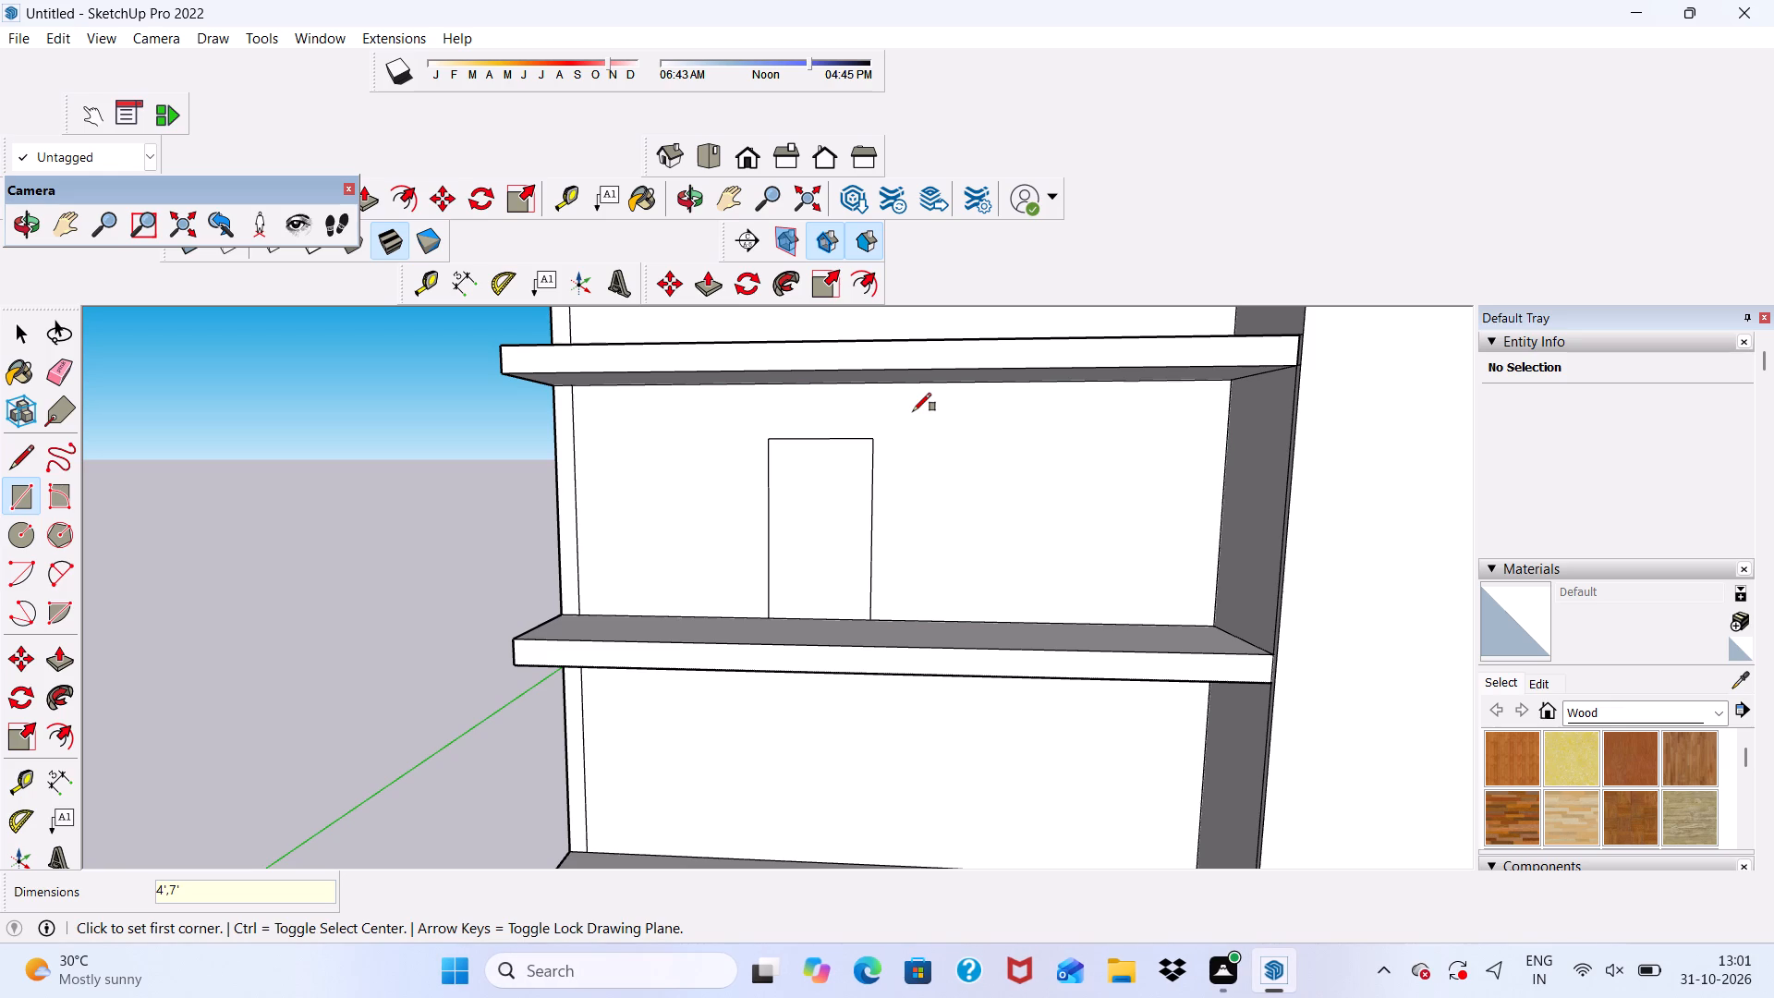
{"action": "scroll", "coordinate": [825, 381], "scroll_direction": "down", "scroll_amount": 4}
{"action": "middle_click_drag", "start_coordinate": [797, 427], "coordinate": [787, 416]}
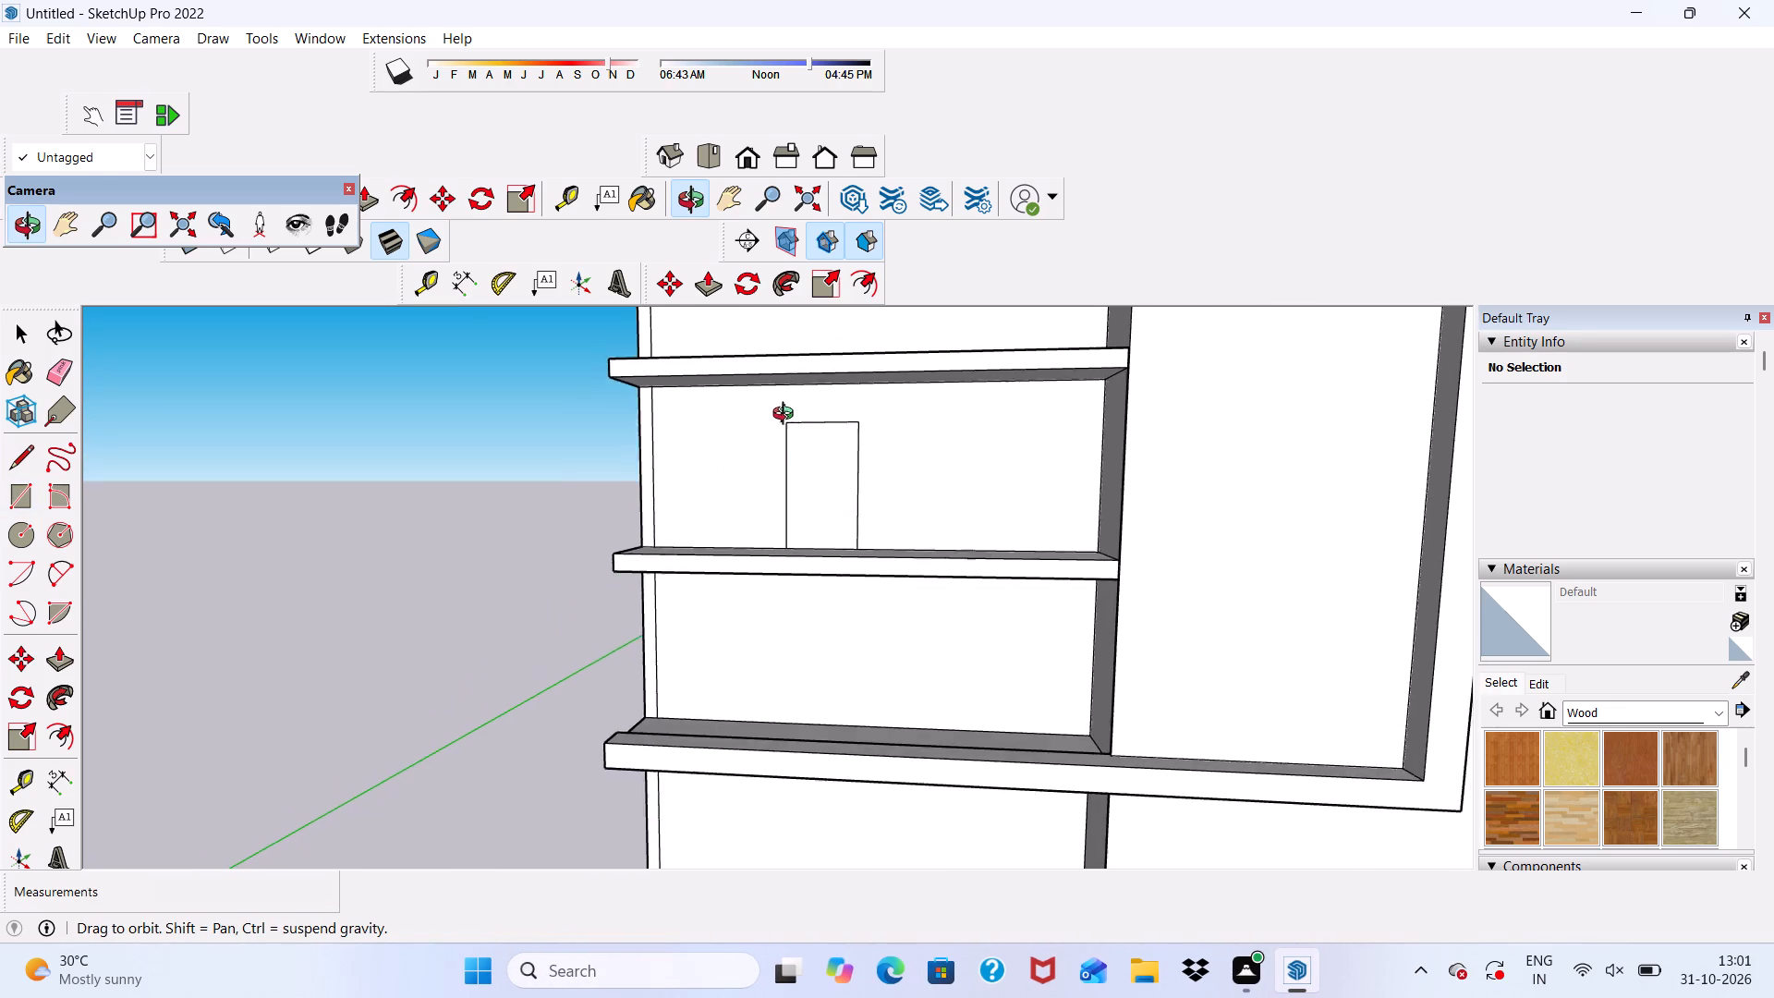
{"action": "middle_click_drag", "start_coordinate": [787, 416], "coordinate": [808, 416]}
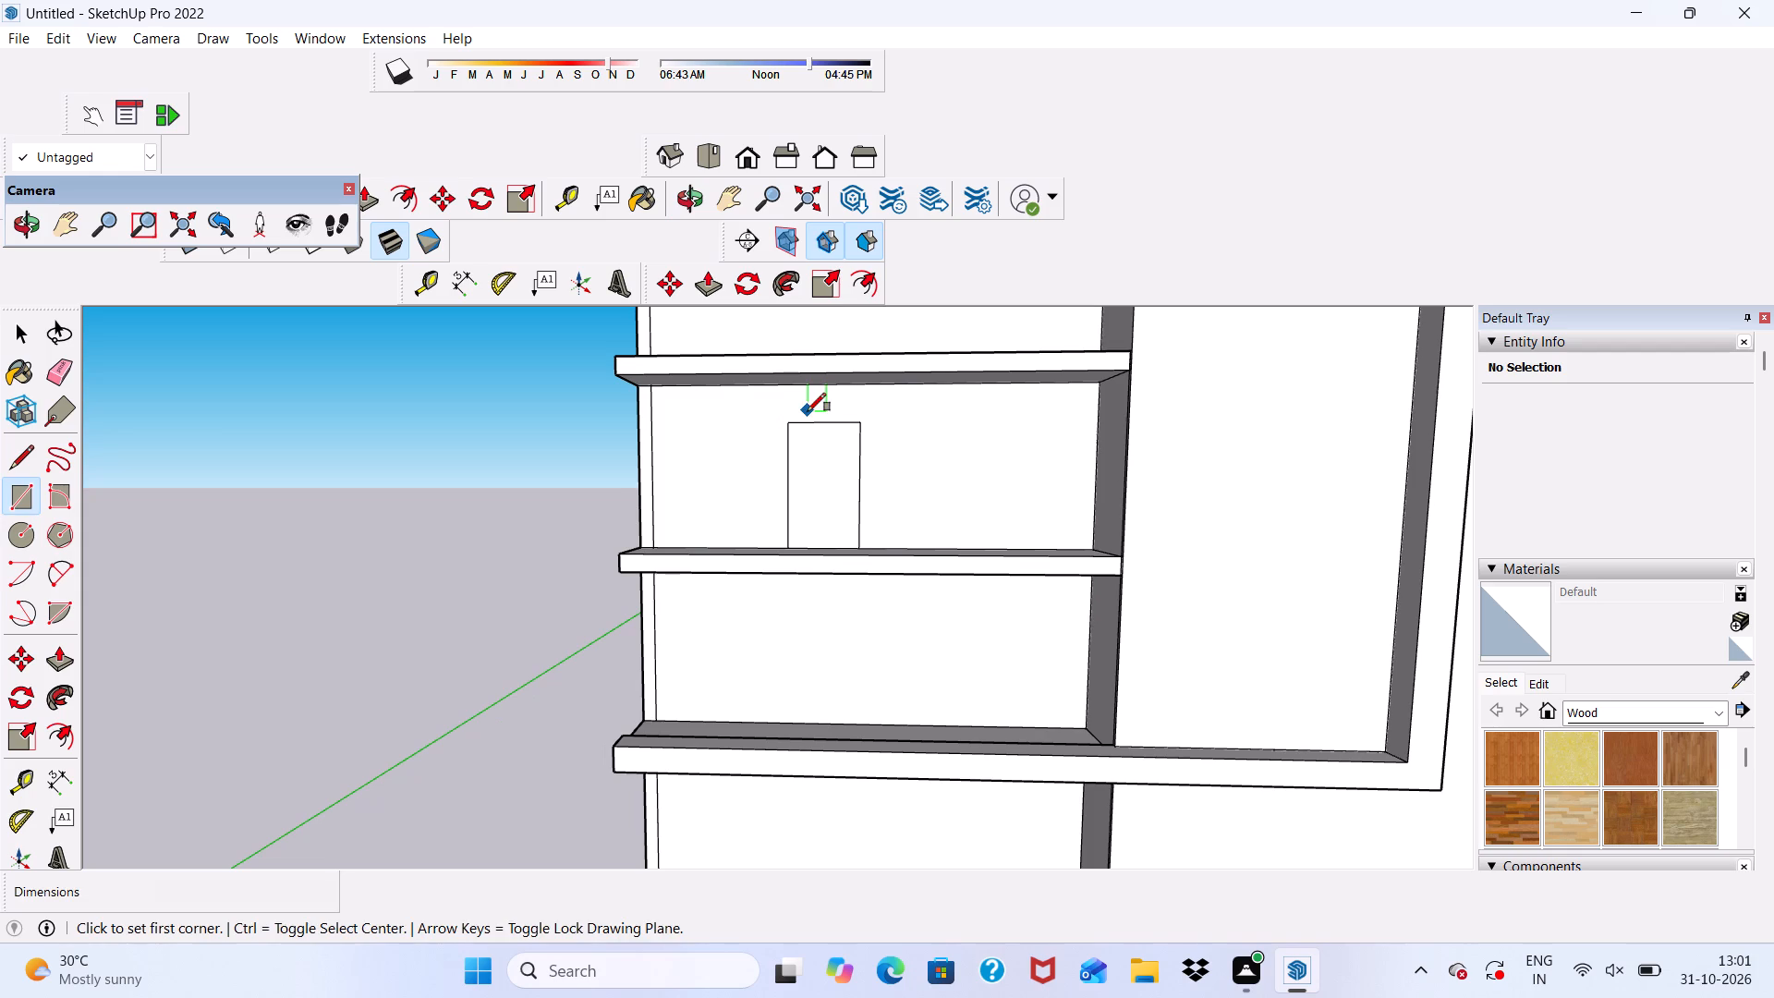
Draw a window rectangle about 5'3" by 5'1" between the door and the tower, its top near the door's top level.
{"action": "key", "text": "space"}
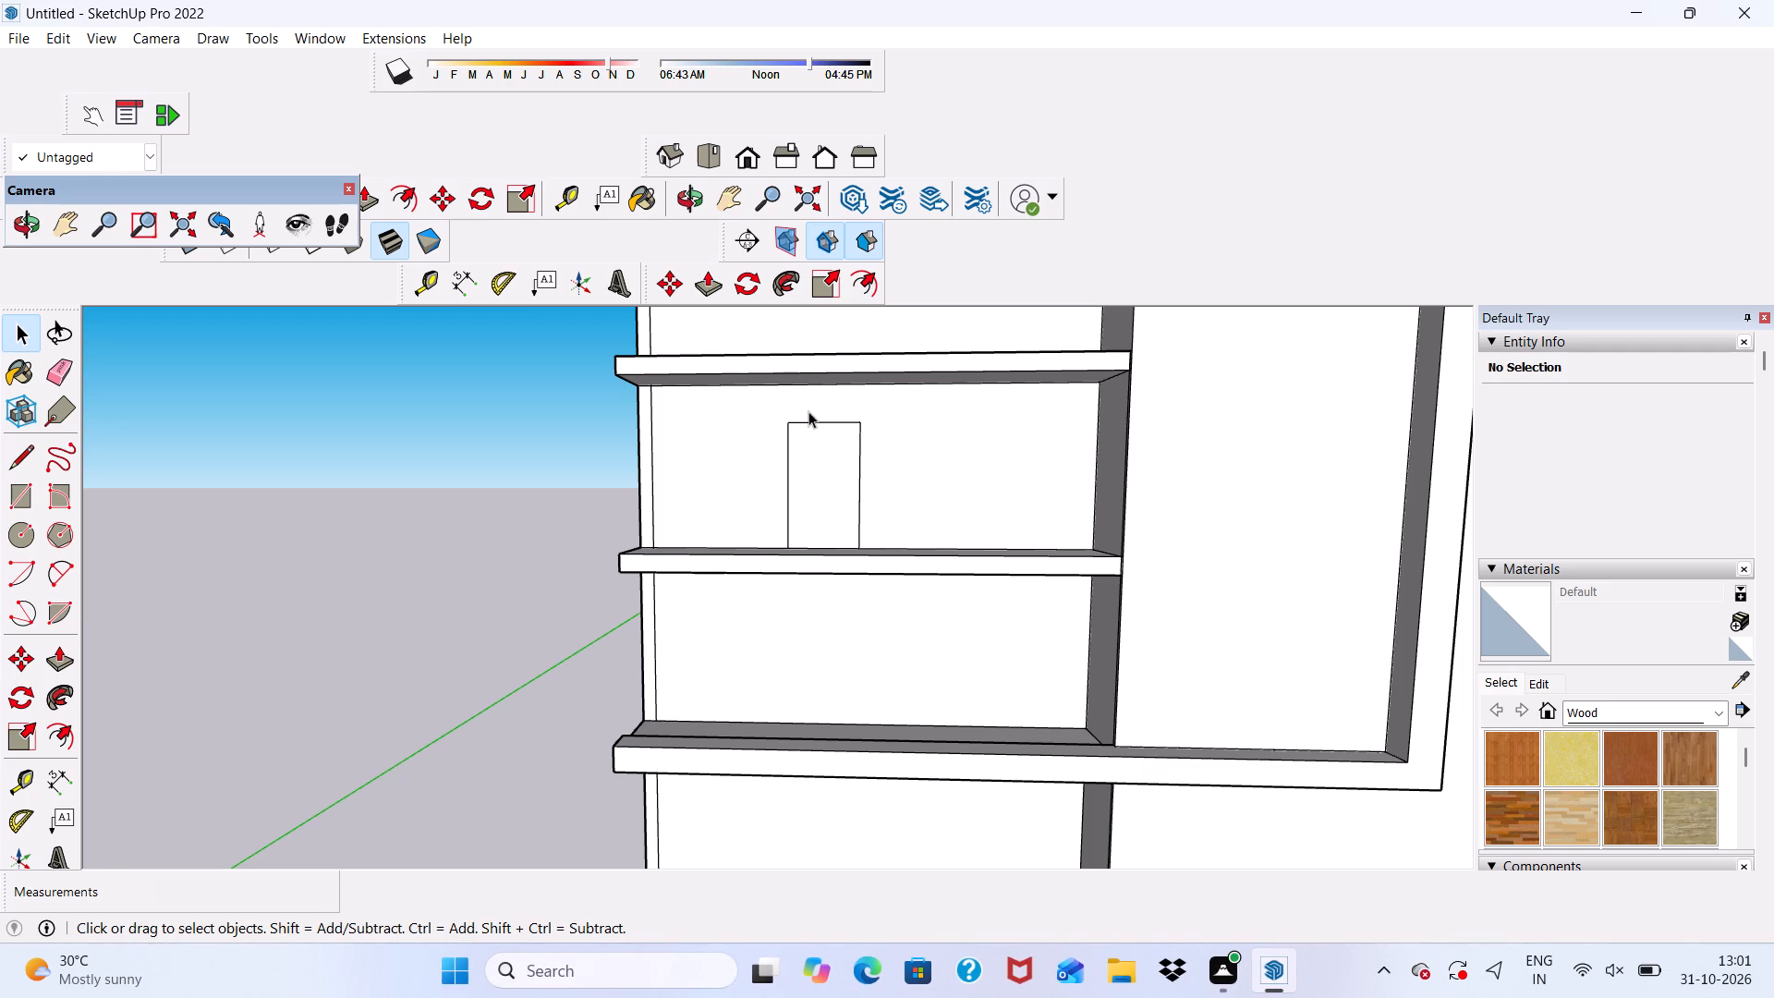
{"action": "scroll", "coordinate": [769, 620], "scroll_direction": "down", "scroll_amount": 3}
{"action": "middle_click_drag", "start_coordinate": [827, 570], "coordinate": [837, 567]}
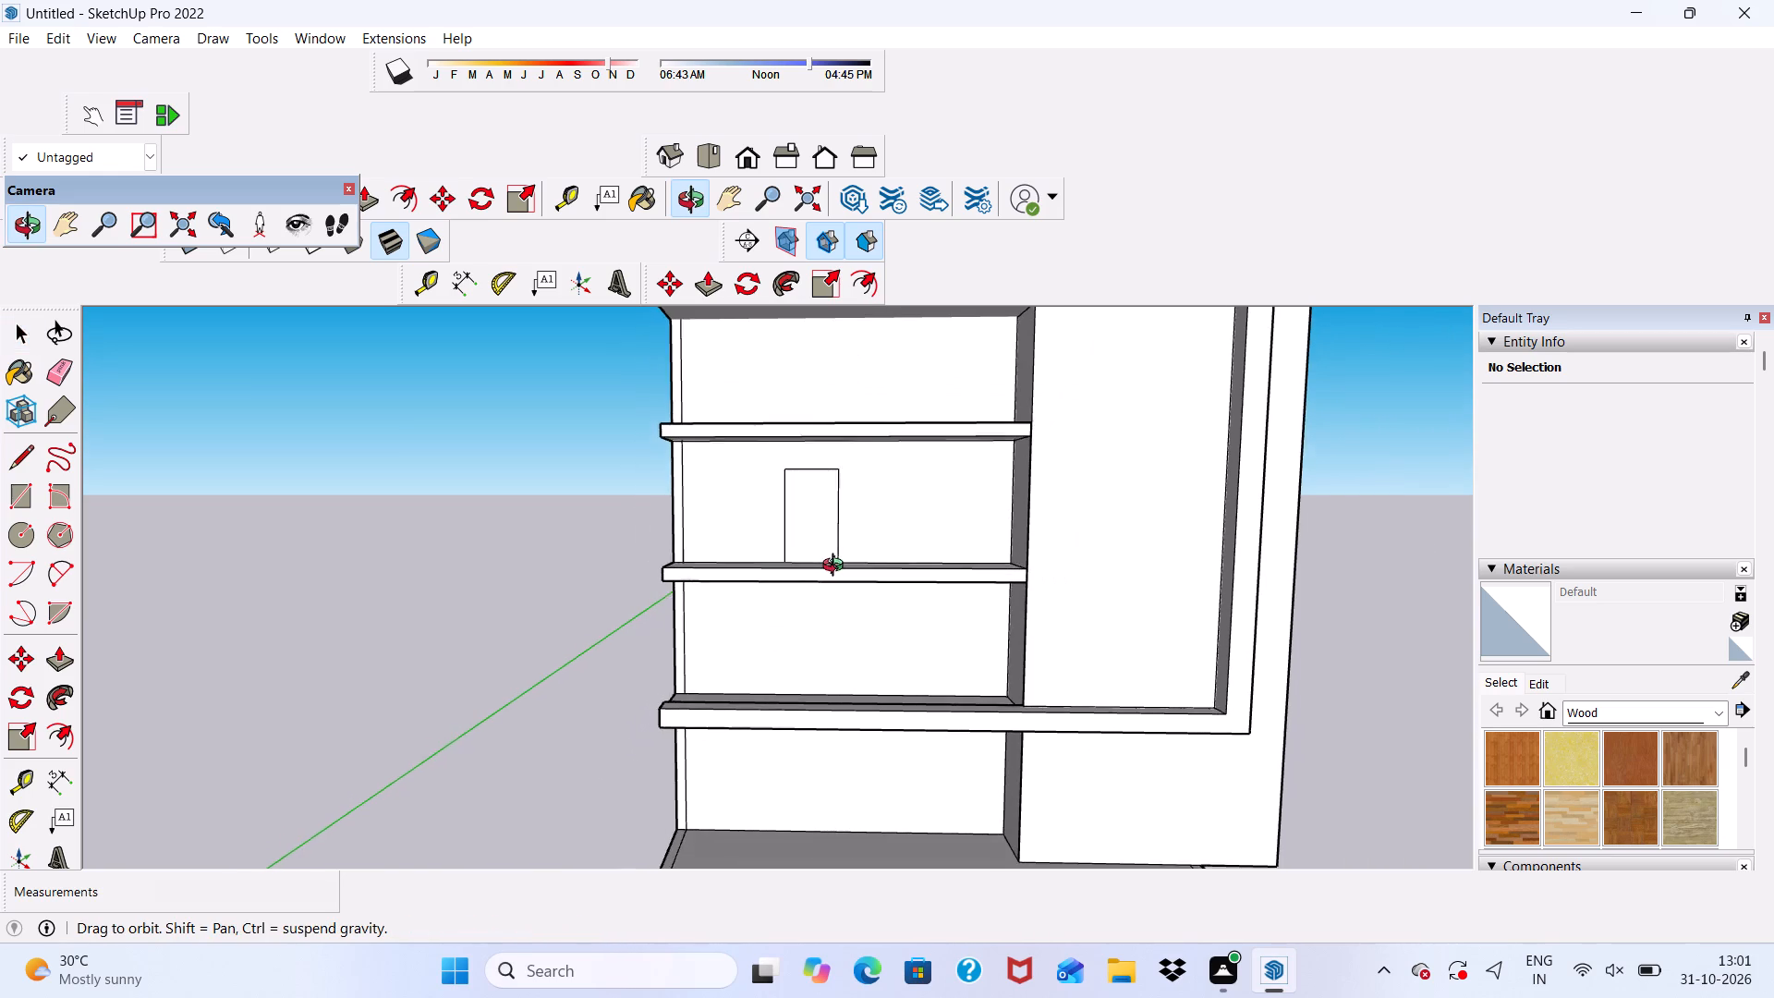
{"action": "middle_click_drag", "start_coordinate": [837, 567], "coordinate": [778, 575]}
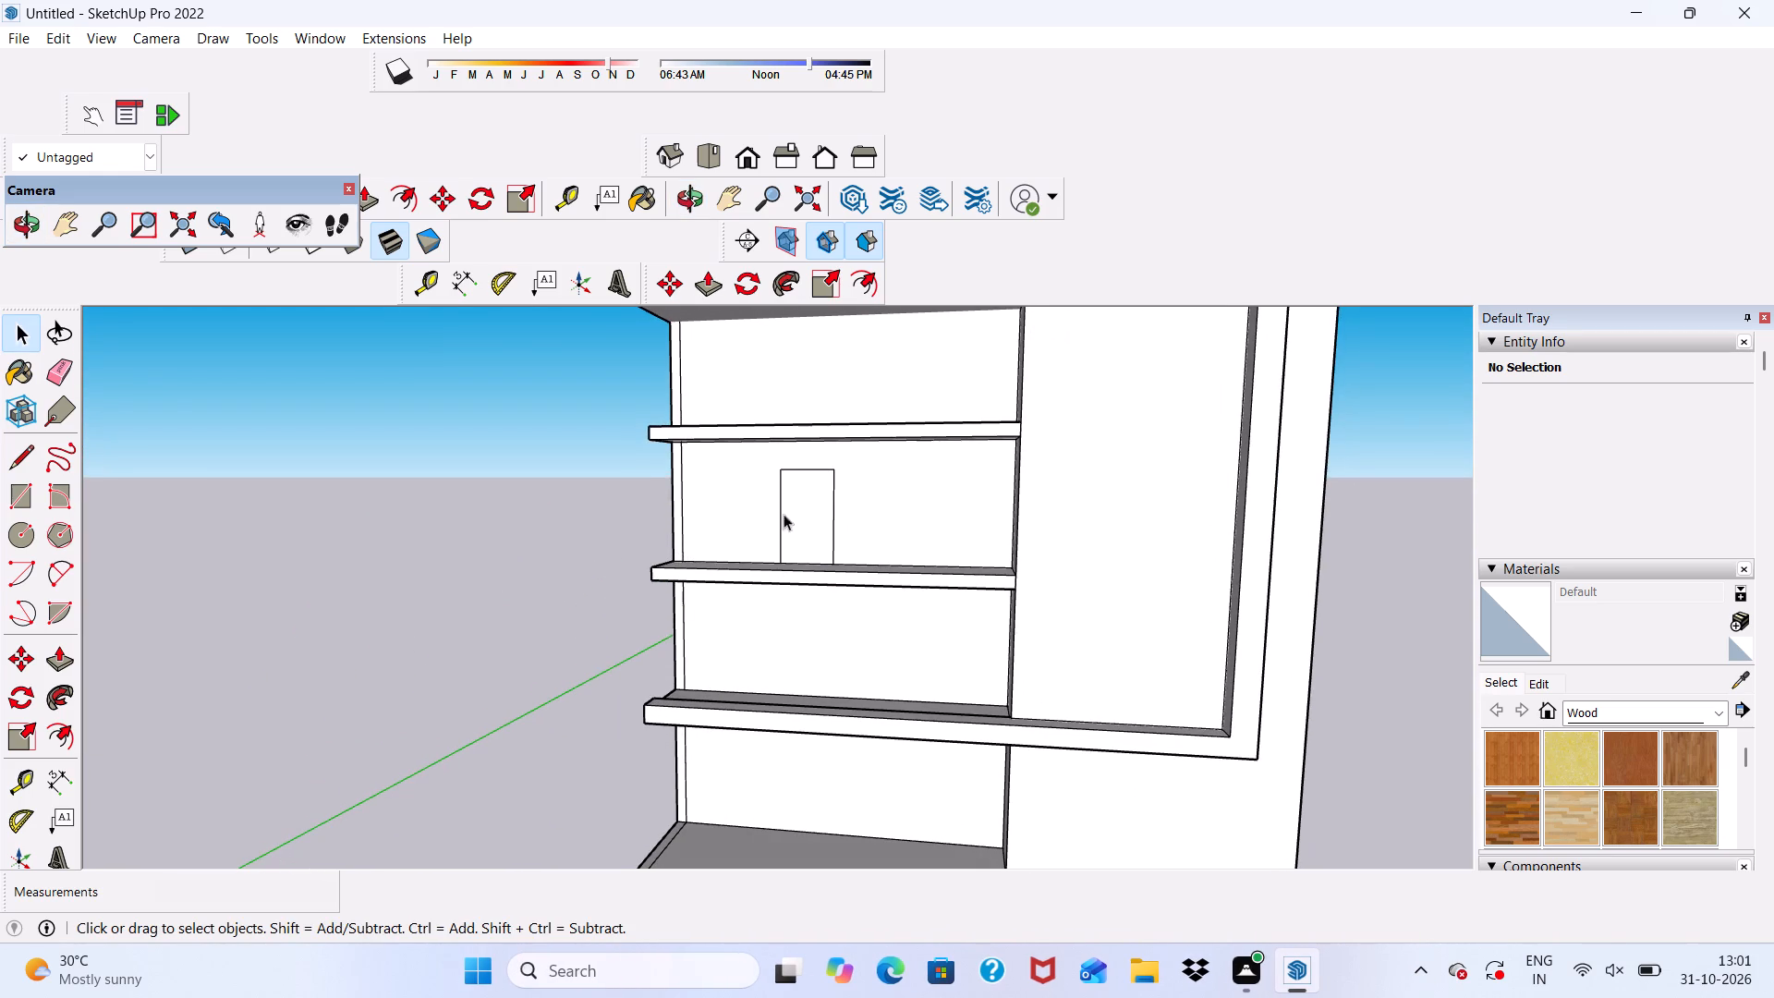
{"action": "scroll", "coordinate": [817, 459], "scroll_direction": "up", "scroll_amount": 7}
{"action": "scroll", "coordinate": [817, 459], "scroll_direction": "down", "scroll_amount": 1}
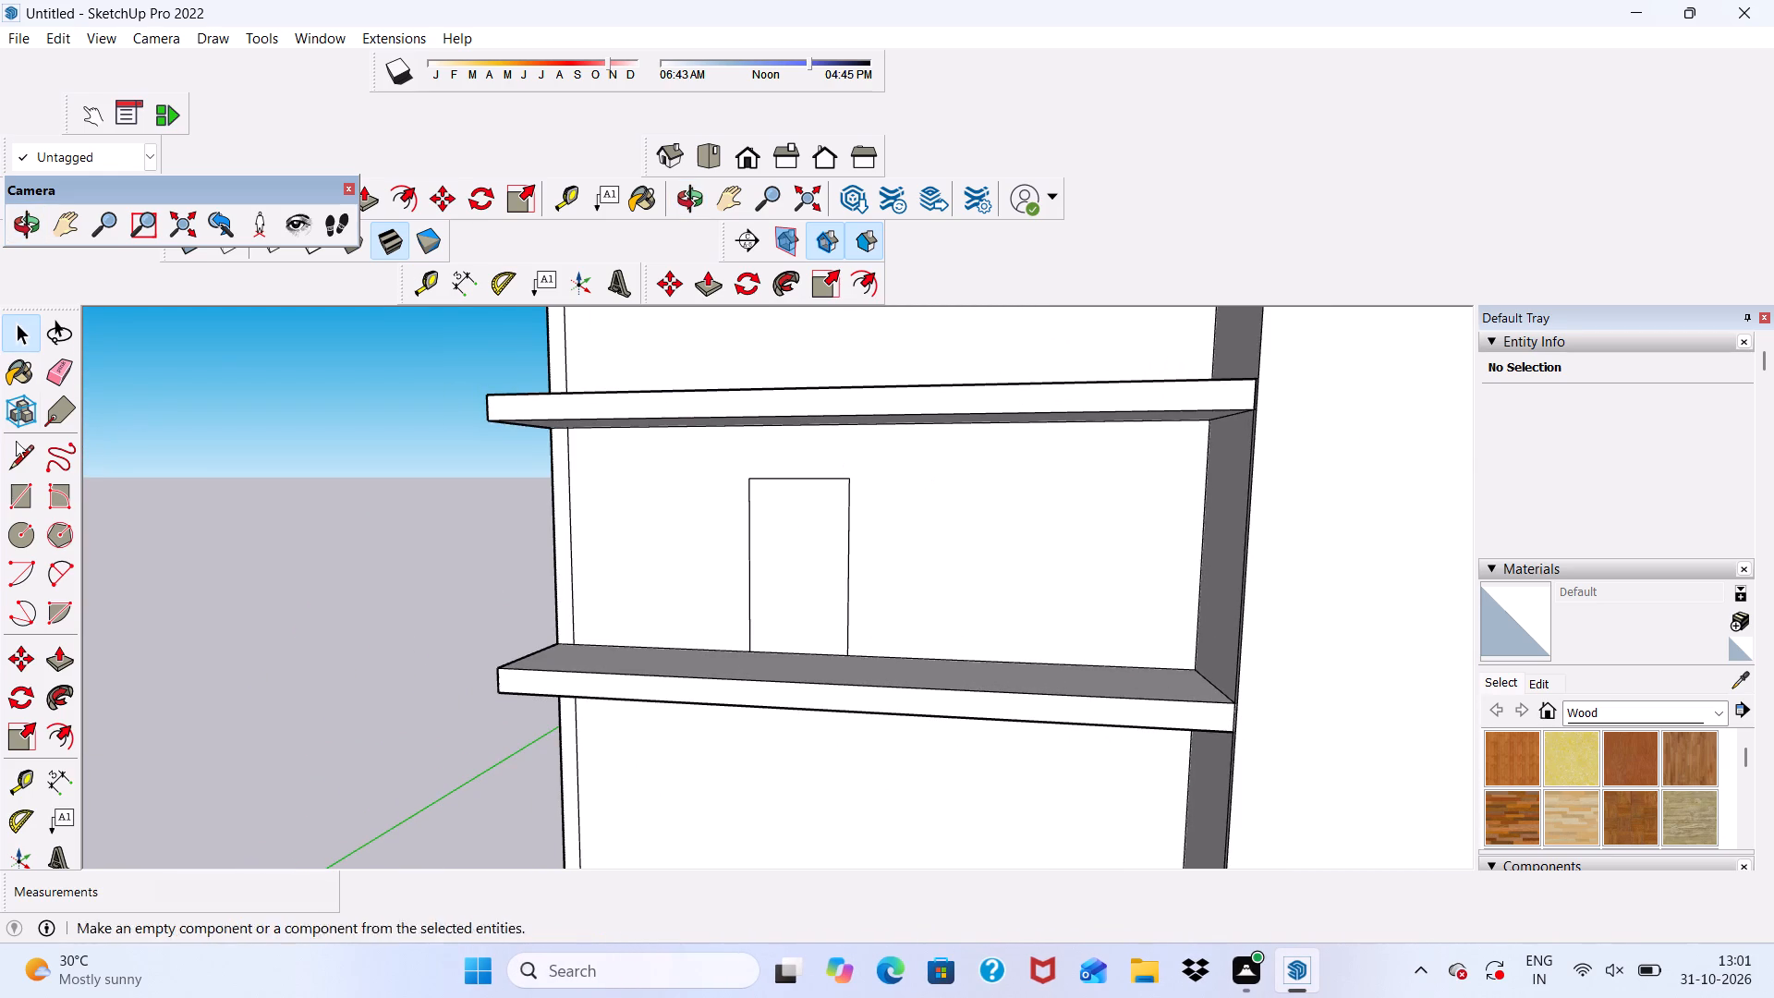
{"action": "left_click", "coordinate": [21, 503]}
{"action": "scroll", "coordinate": [909, 480], "scroll_direction": "down", "scroll_amount": 1}
{"action": "middle_click_drag", "start_coordinate": [917, 482], "coordinate": [940, 481]}
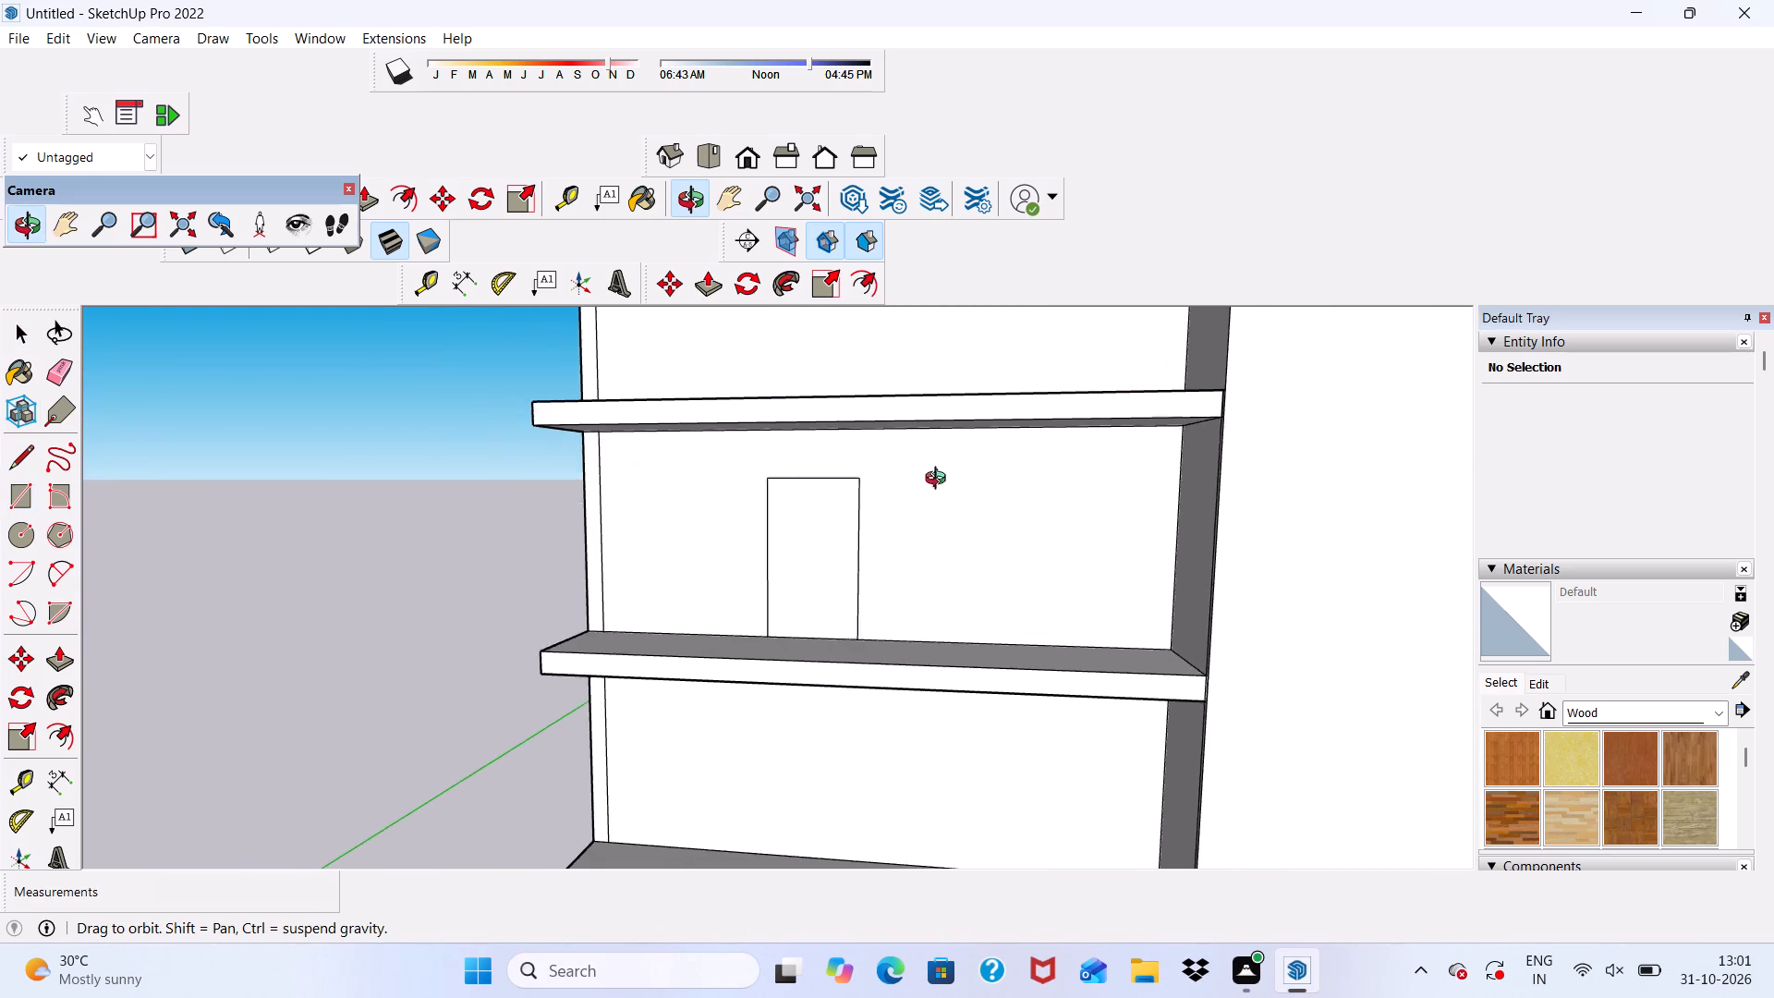
{"action": "middle_click_drag", "start_coordinate": [940, 481], "coordinate": [1021, 490]}
{"action": "scroll", "coordinate": [1015, 479], "scroll_direction": "up", "scroll_amount": 6}
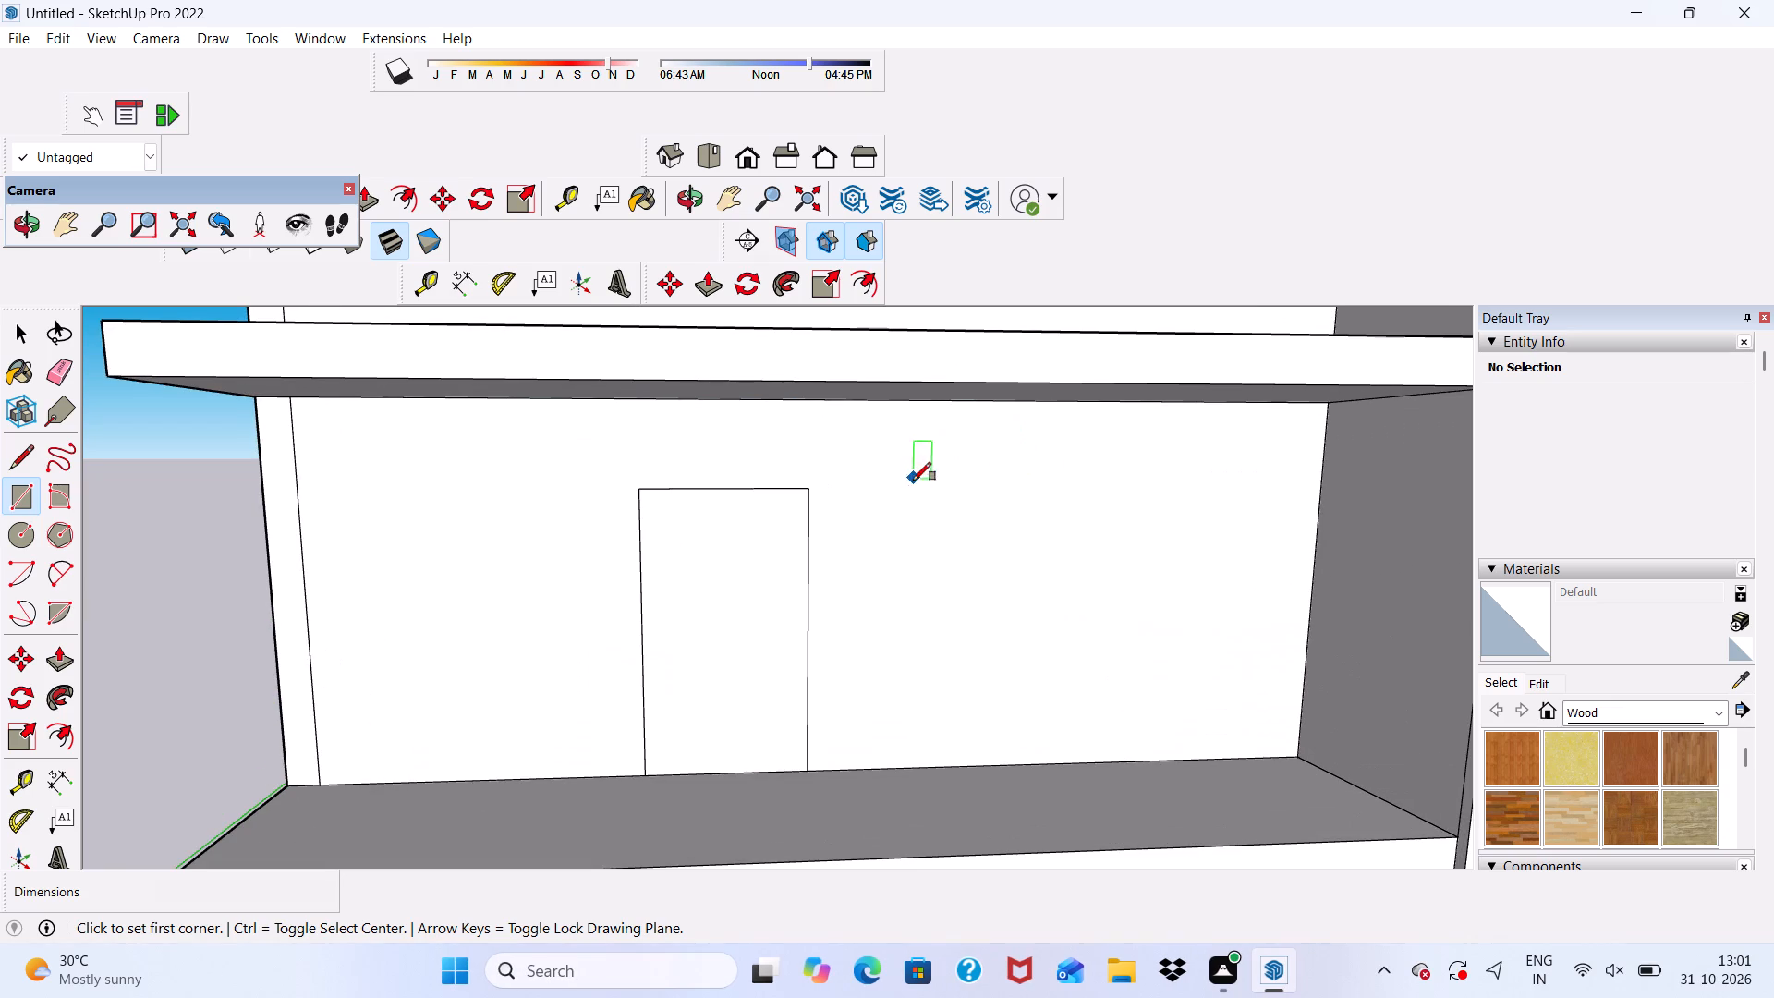
{"action": "left_click", "coordinate": [909, 494]}
{"action": "scroll", "coordinate": [920, 482], "scroll_direction": "down", "scroll_amount": 3}
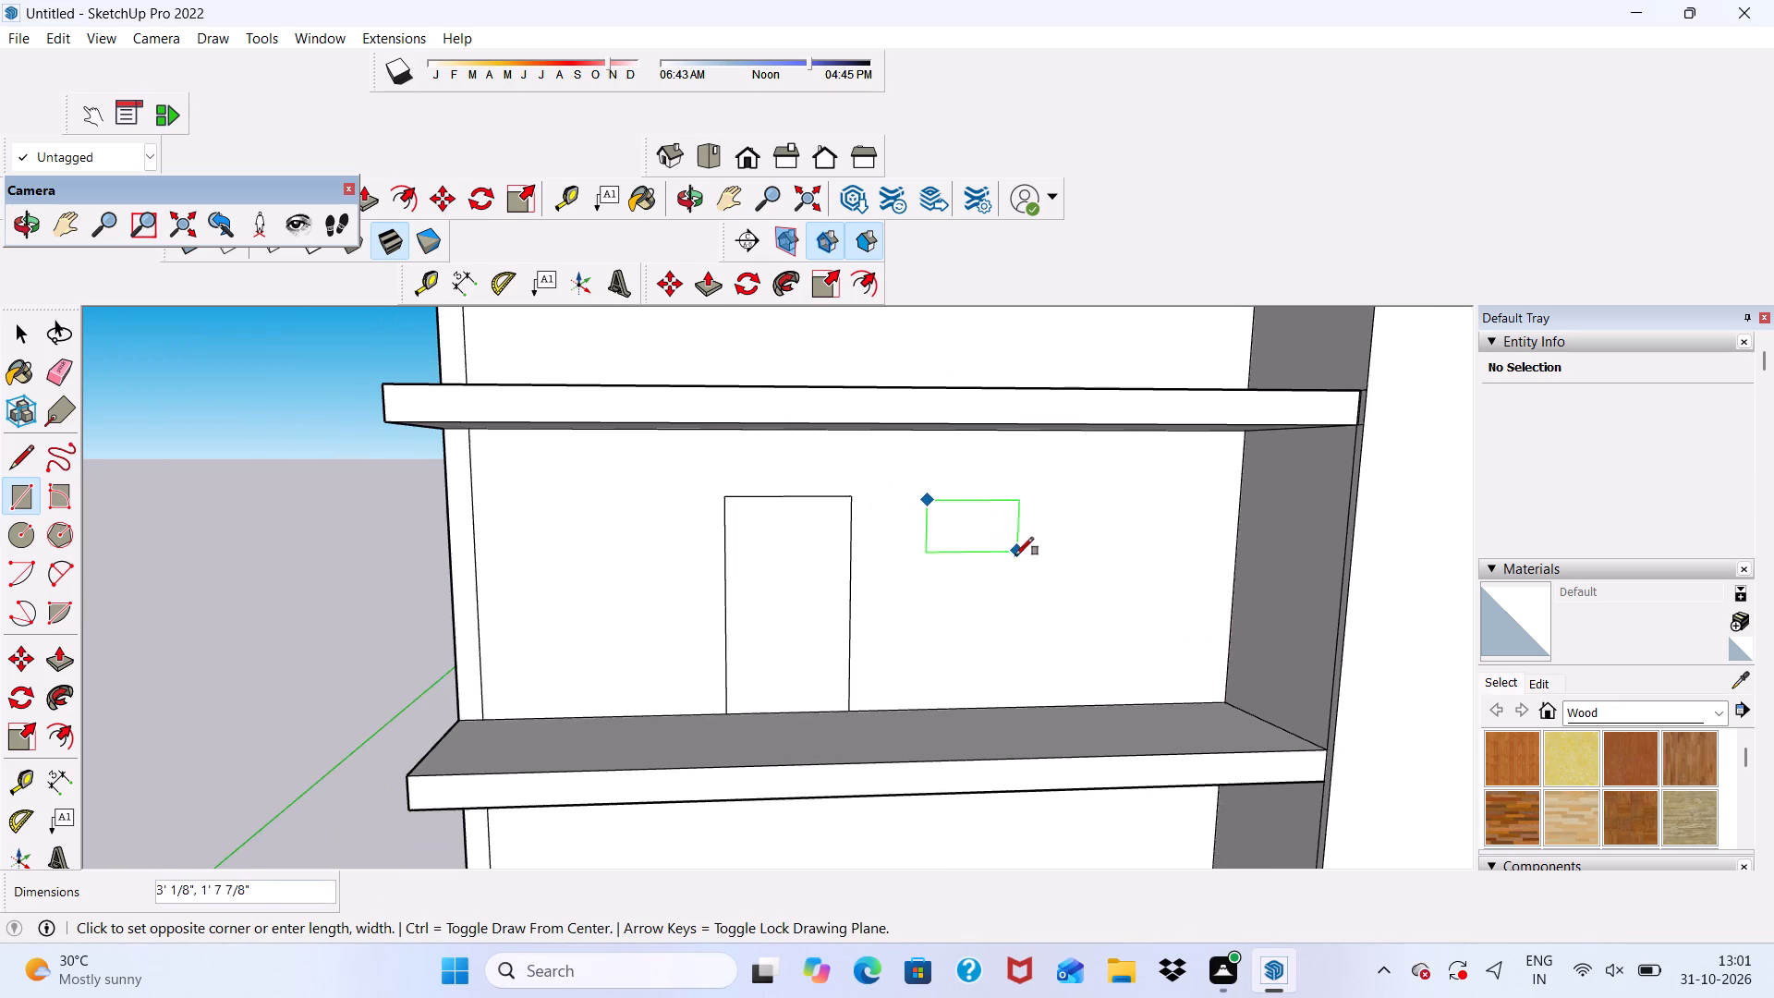
{"action": "scroll", "coordinate": [1011, 602], "scroll_direction": "up", "scroll_amount": 5}
{"action": "scroll", "coordinate": [908, 603], "scroll_direction": "down", "scroll_amount": 4}
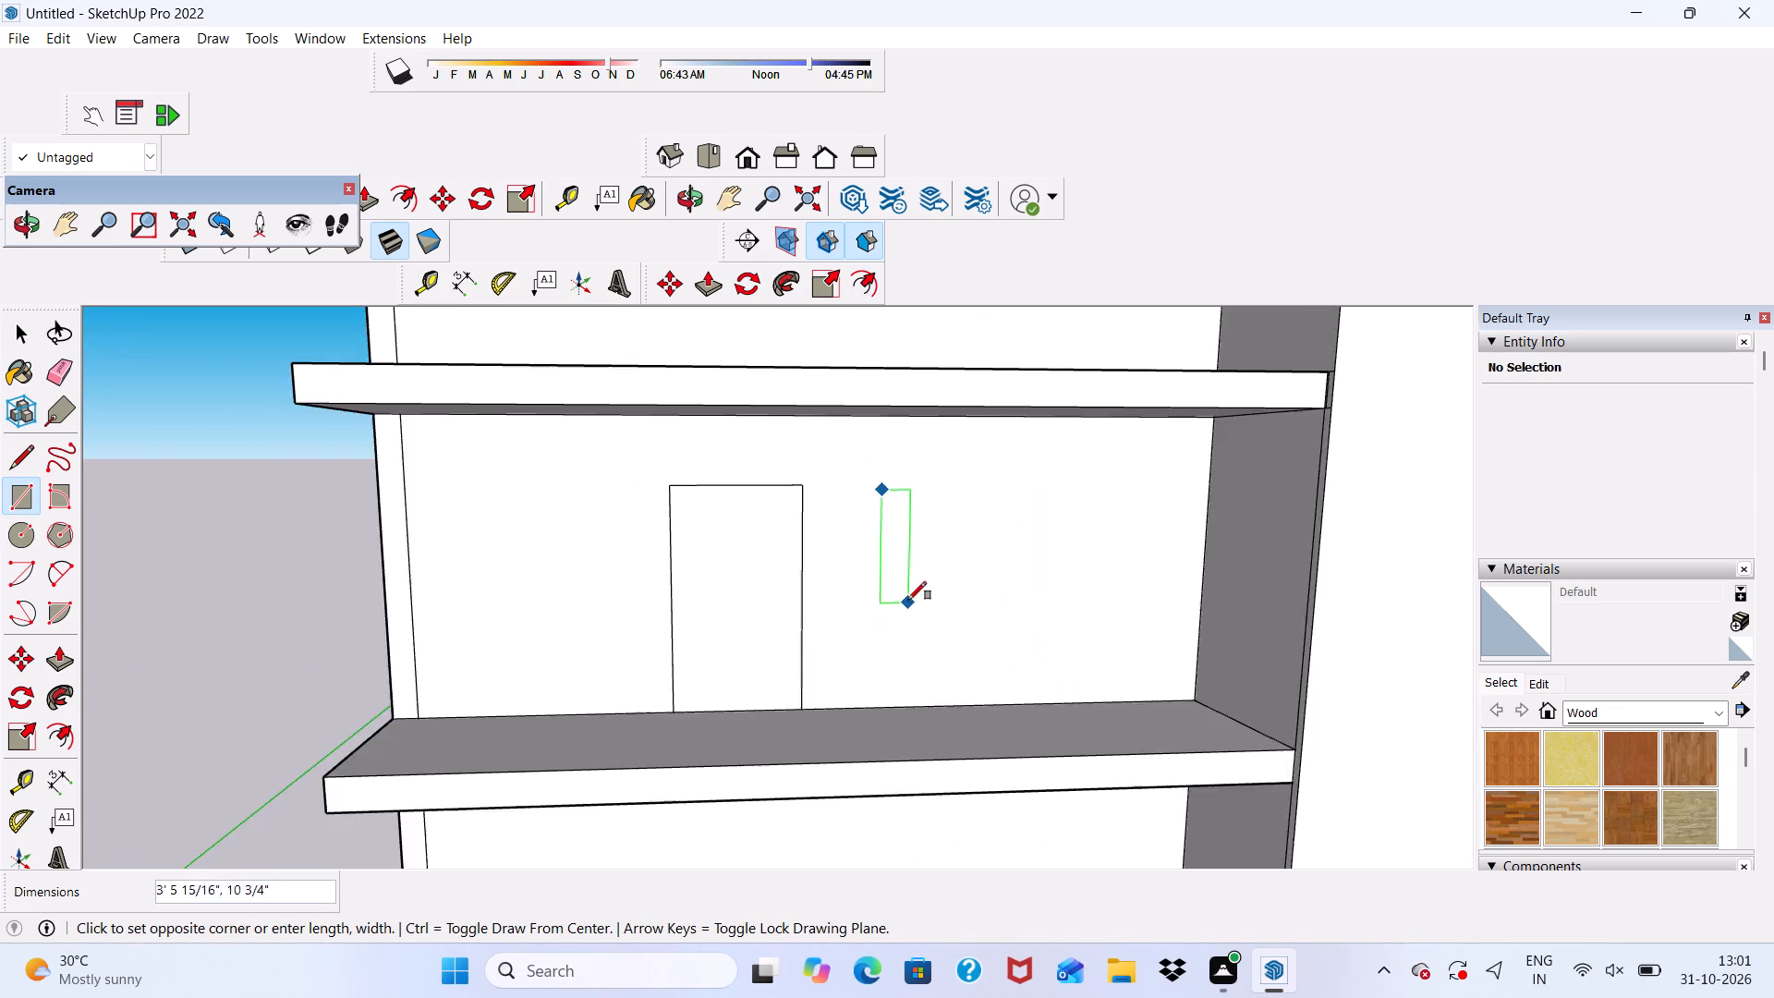
{"action": "scroll", "coordinate": [908, 600], "scroll_direction": "down", "scroll_amount": 5}
{"action": "scroll", "coordinate": [985, 651], "scroll_direction": "up", "scroll_amount": 7}
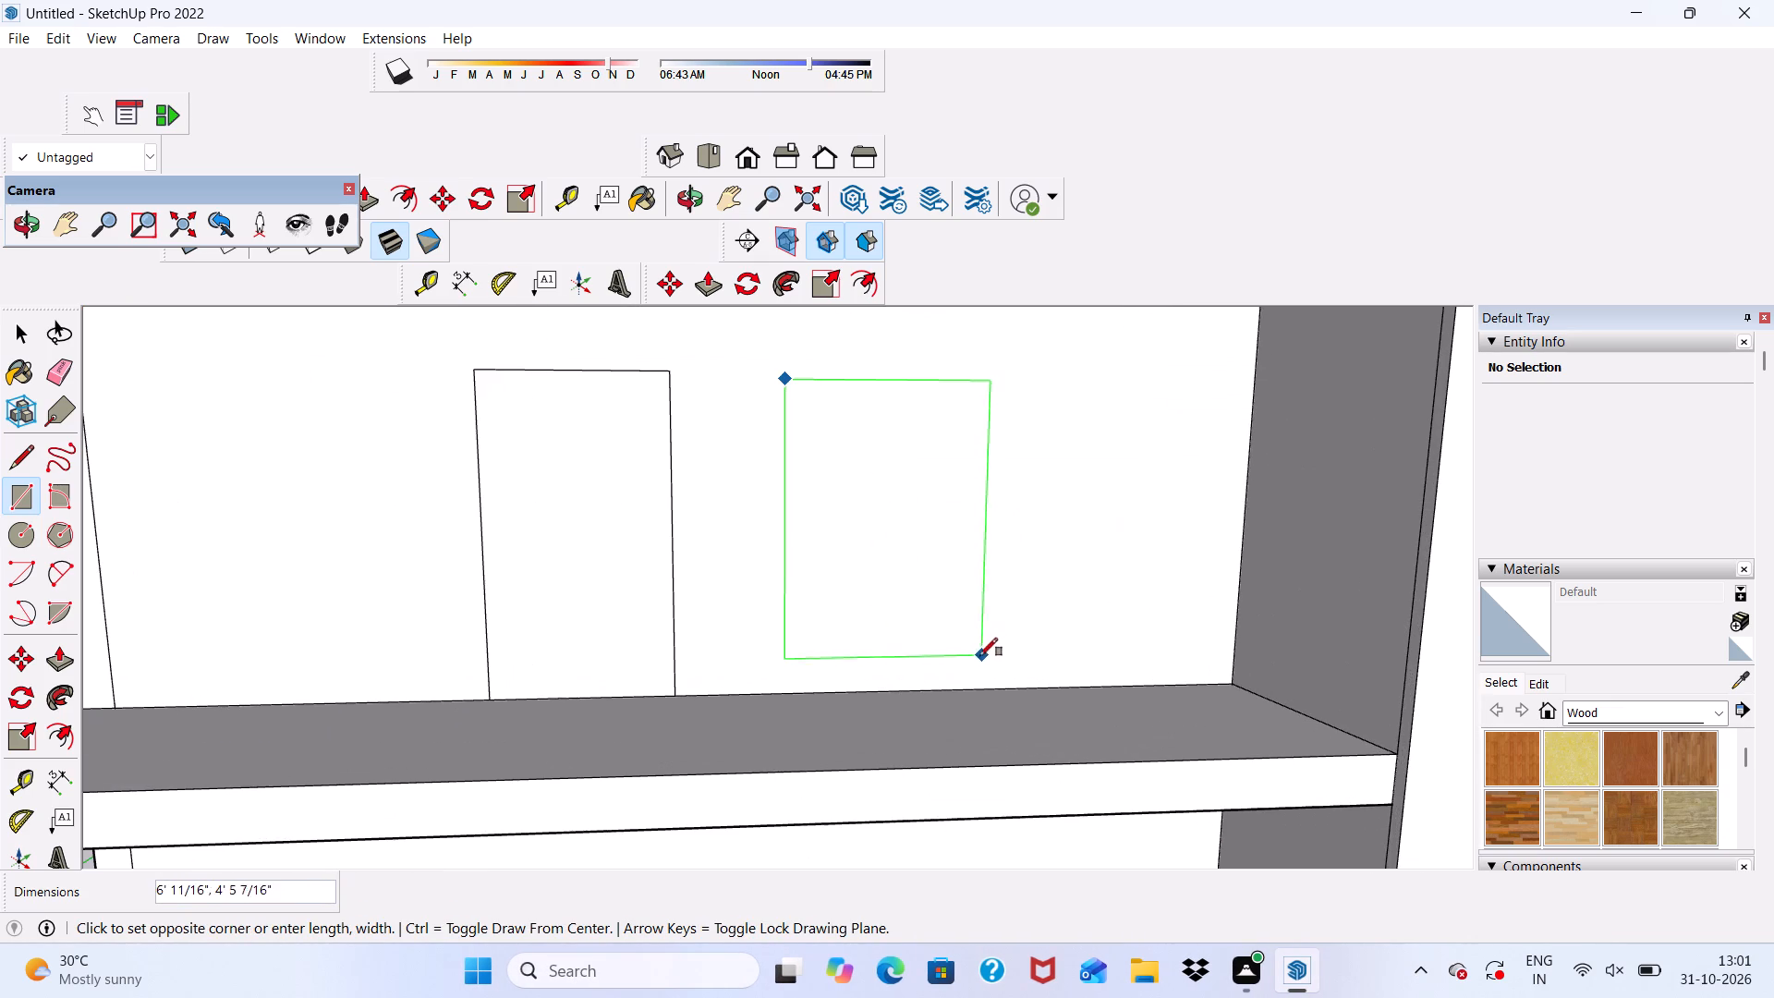
{"action": "left_click", "coordinate": [1017, 613]}
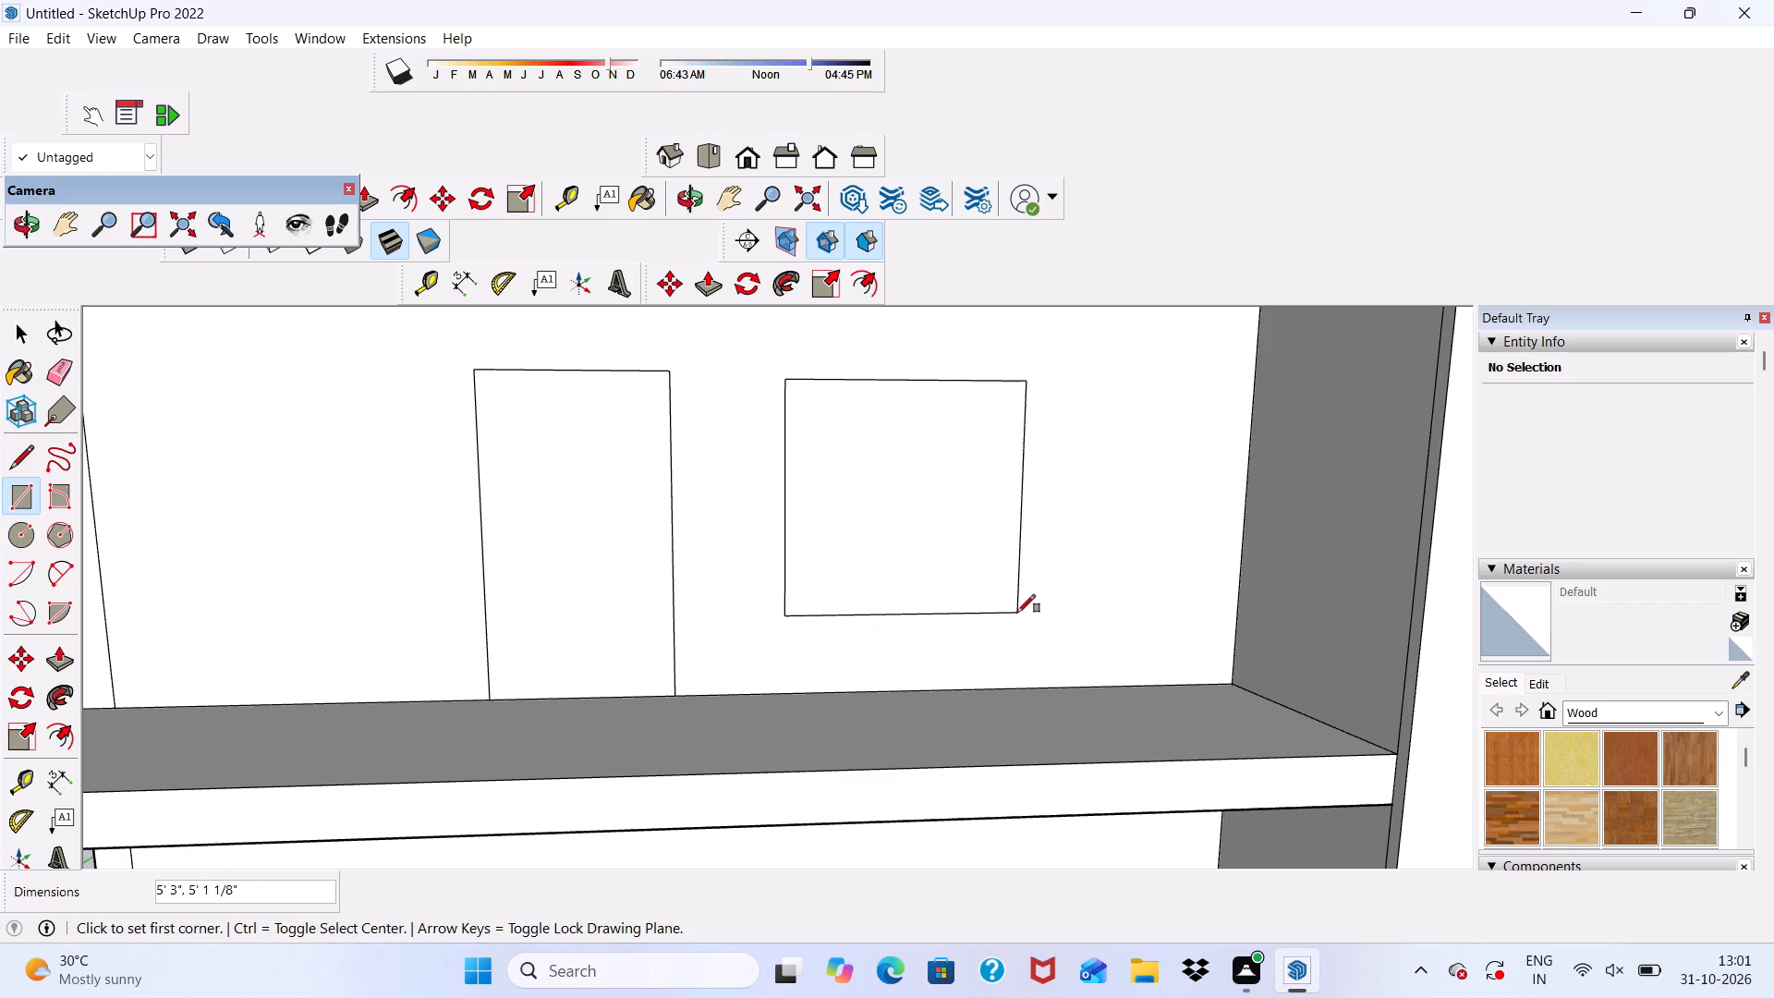
Offset the door rectangle's outline outward by 6" to form a frame border.
{"action": "scroll", "coordinate": [936, 594], "scroll_direction": "down", "scroll_amount": 5}
{"action": "middle_click_drag", "start_coordinate": [915, 615], "coordinate": [801, 632]}
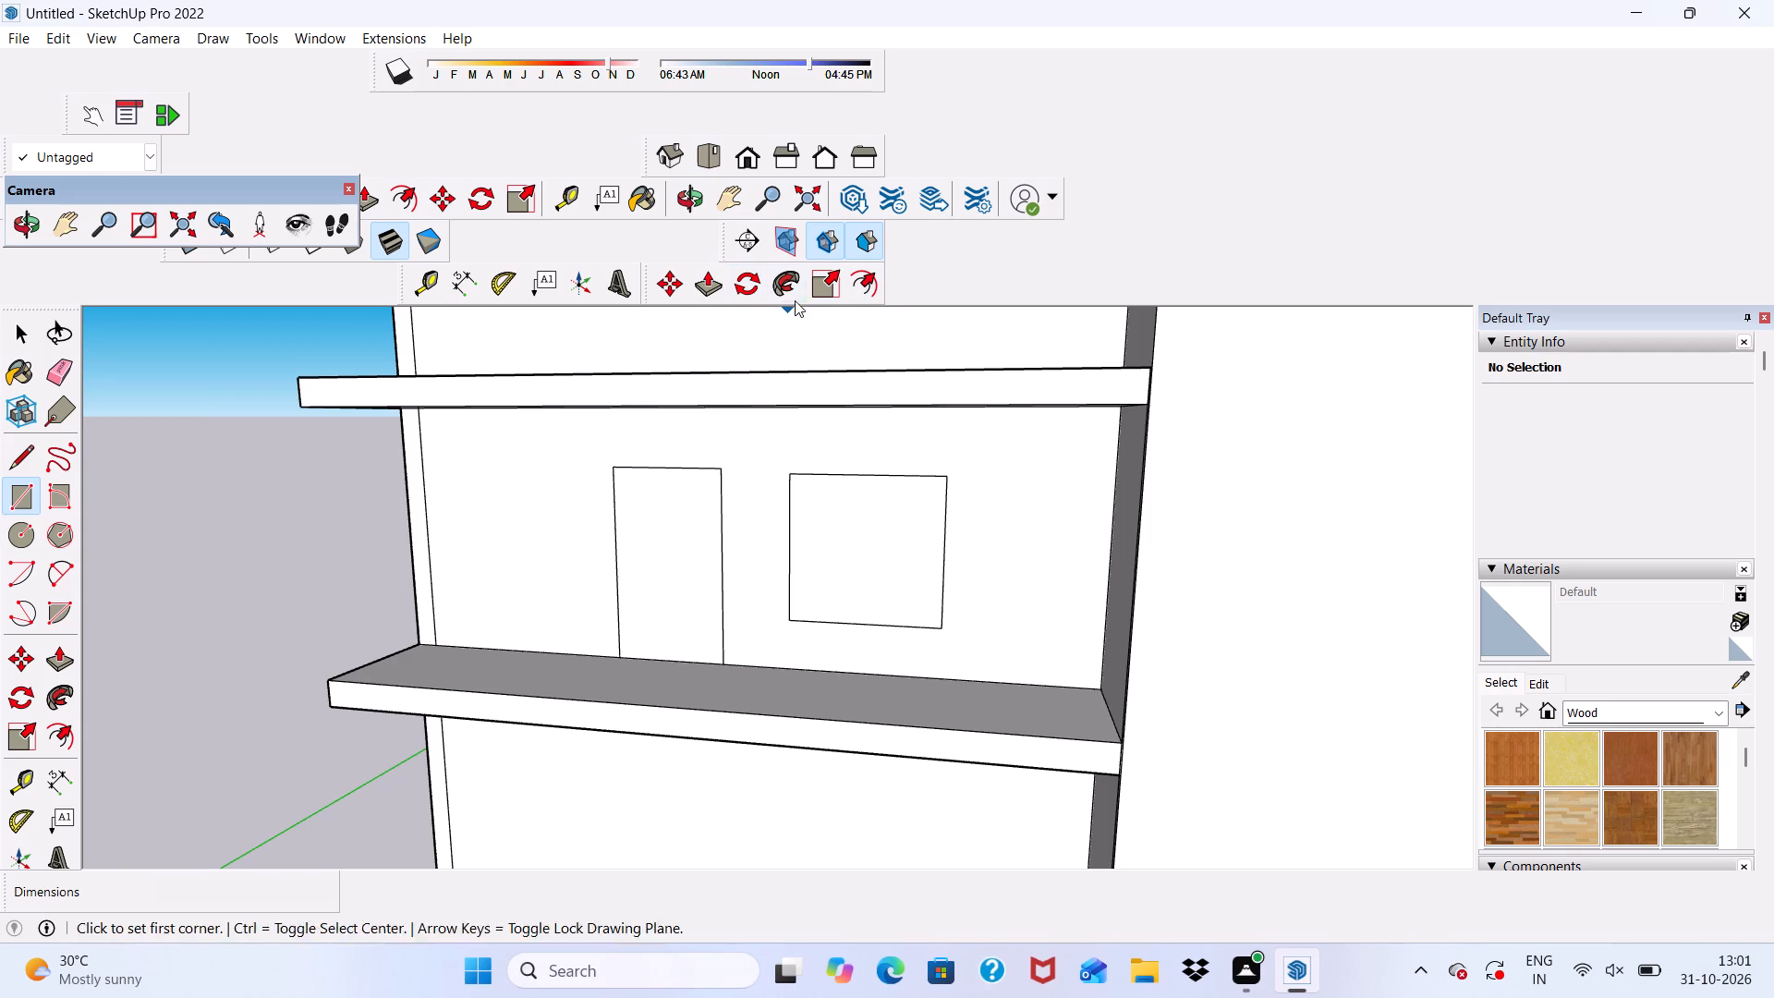
{"action": "left_click", "coordinate": [855, 267]}
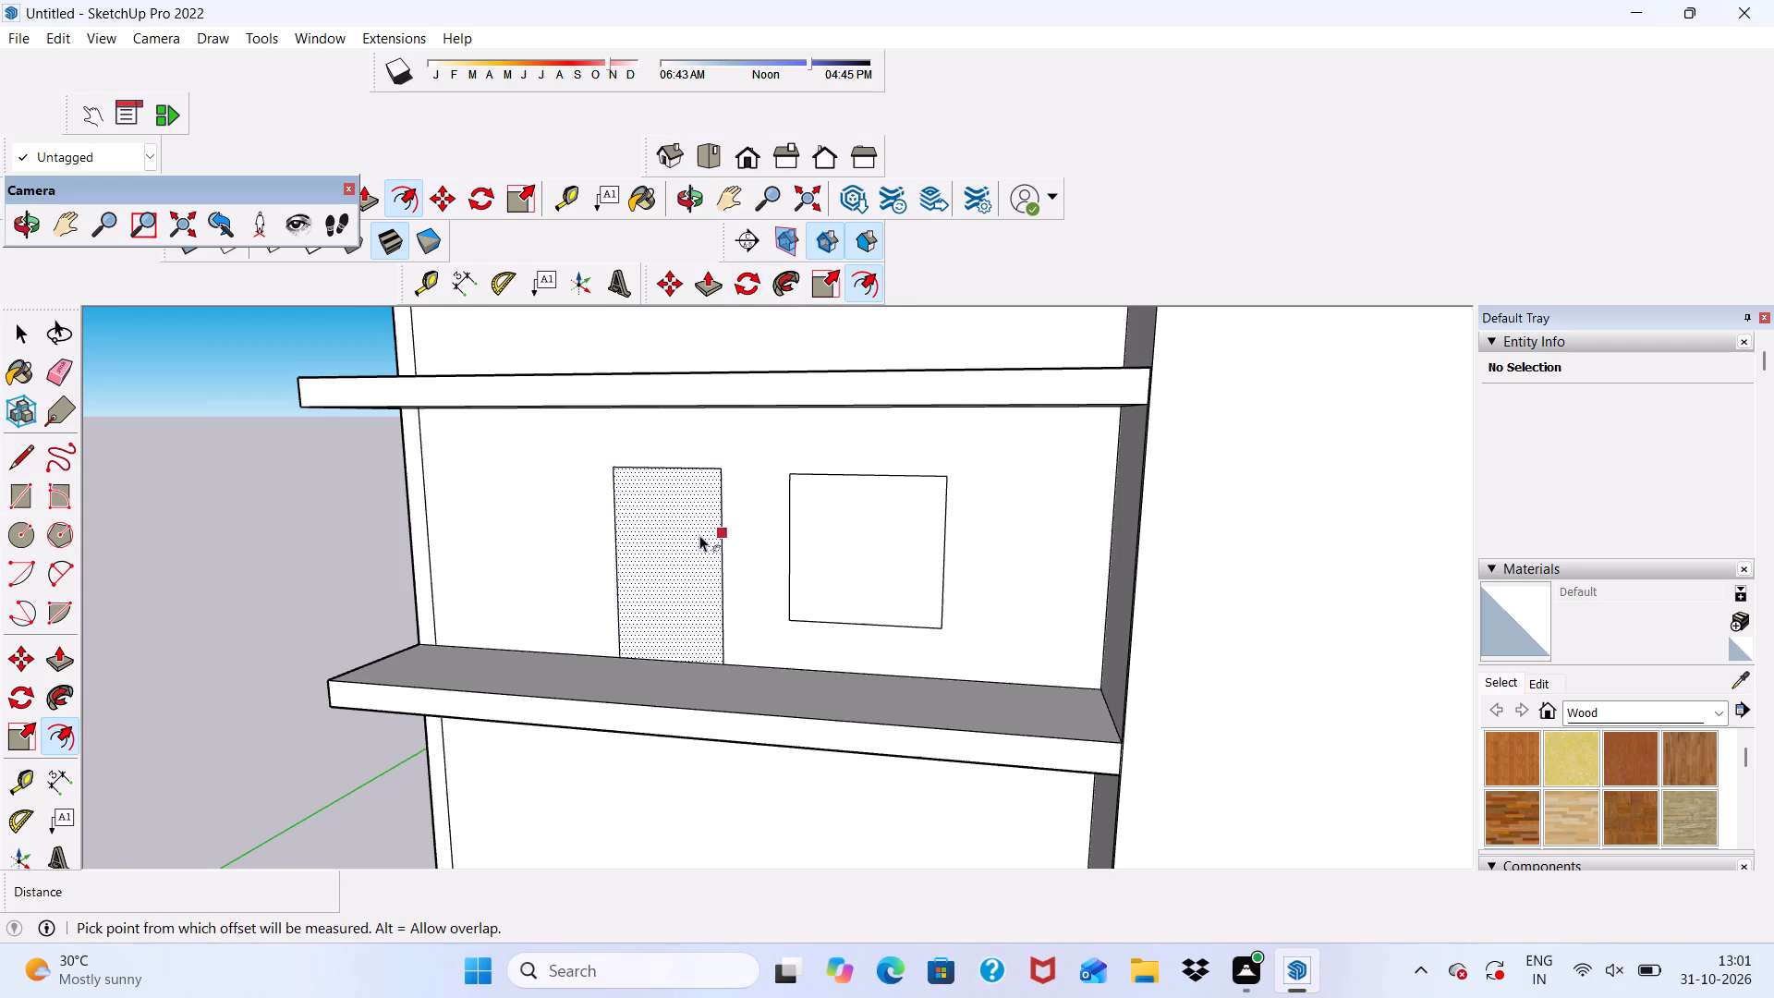
{"action": "left_click", "coordinate": [644, 529]}
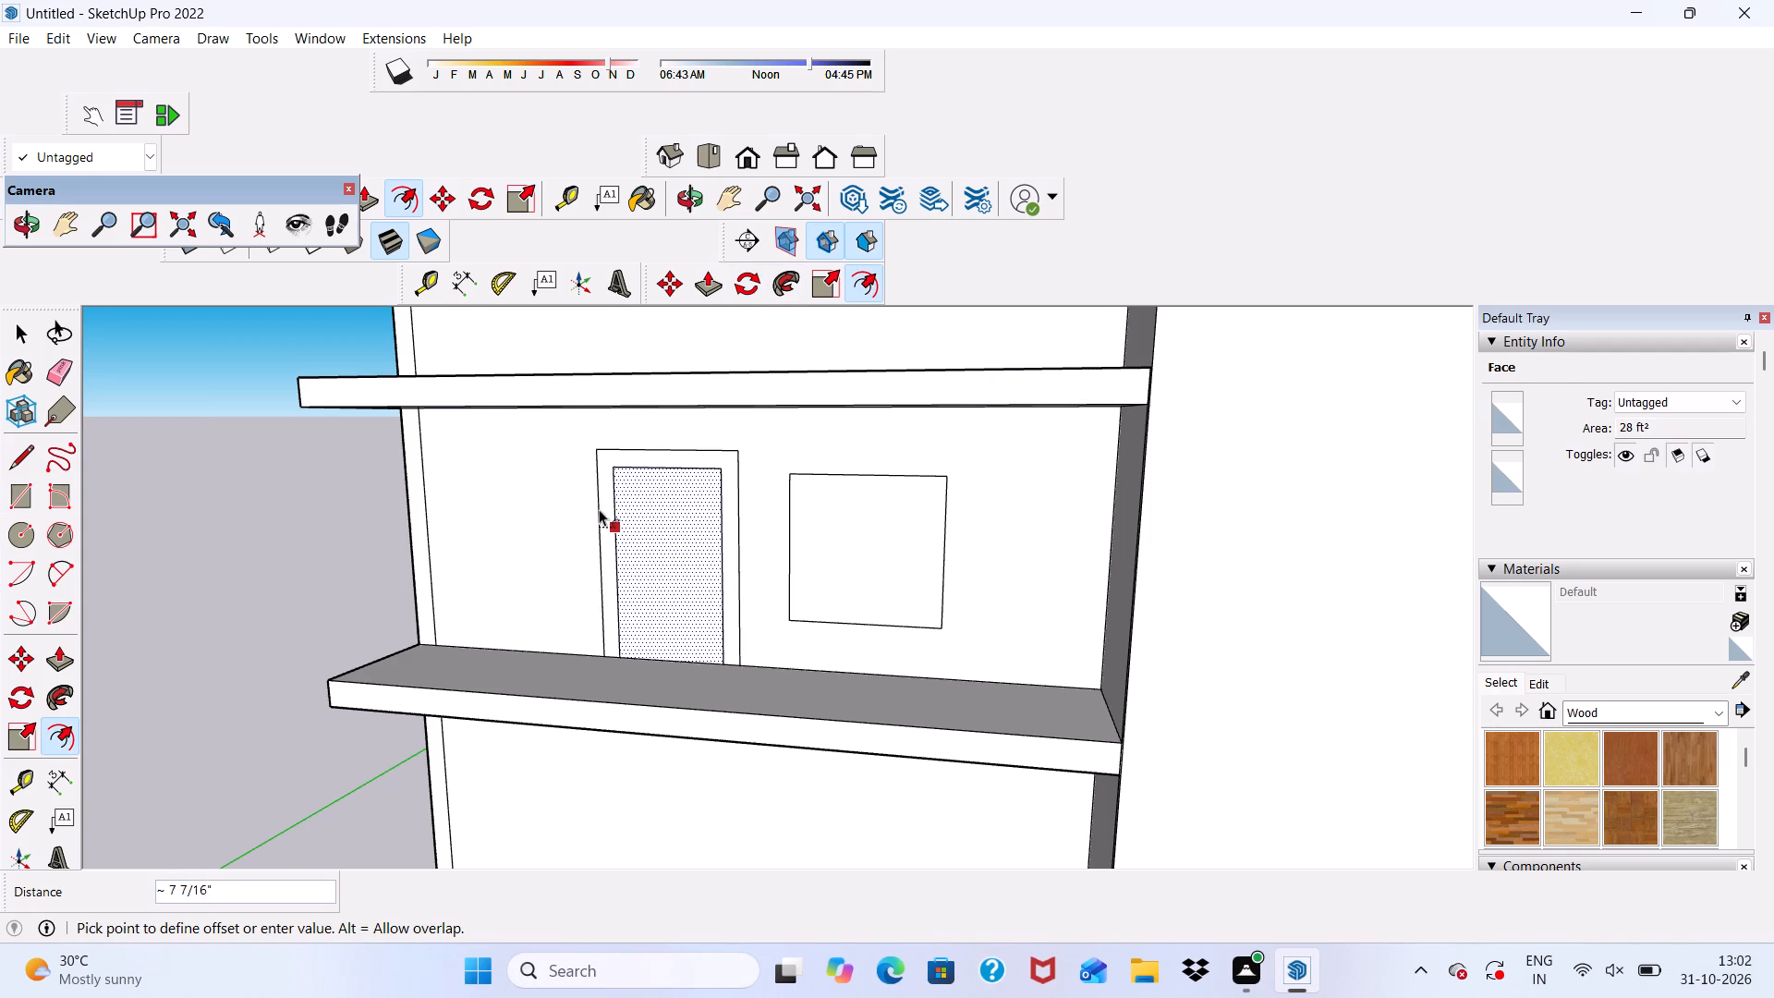
{"action": "type", "text": "6\""}
{"action": "key", "text": "Return"}
Push/Pull the door's frame face outward from the wall by 6".
{"action": "scroll", "coordinate": [724, 439], "scroll_direction": "down", "scroll_amount": 5}
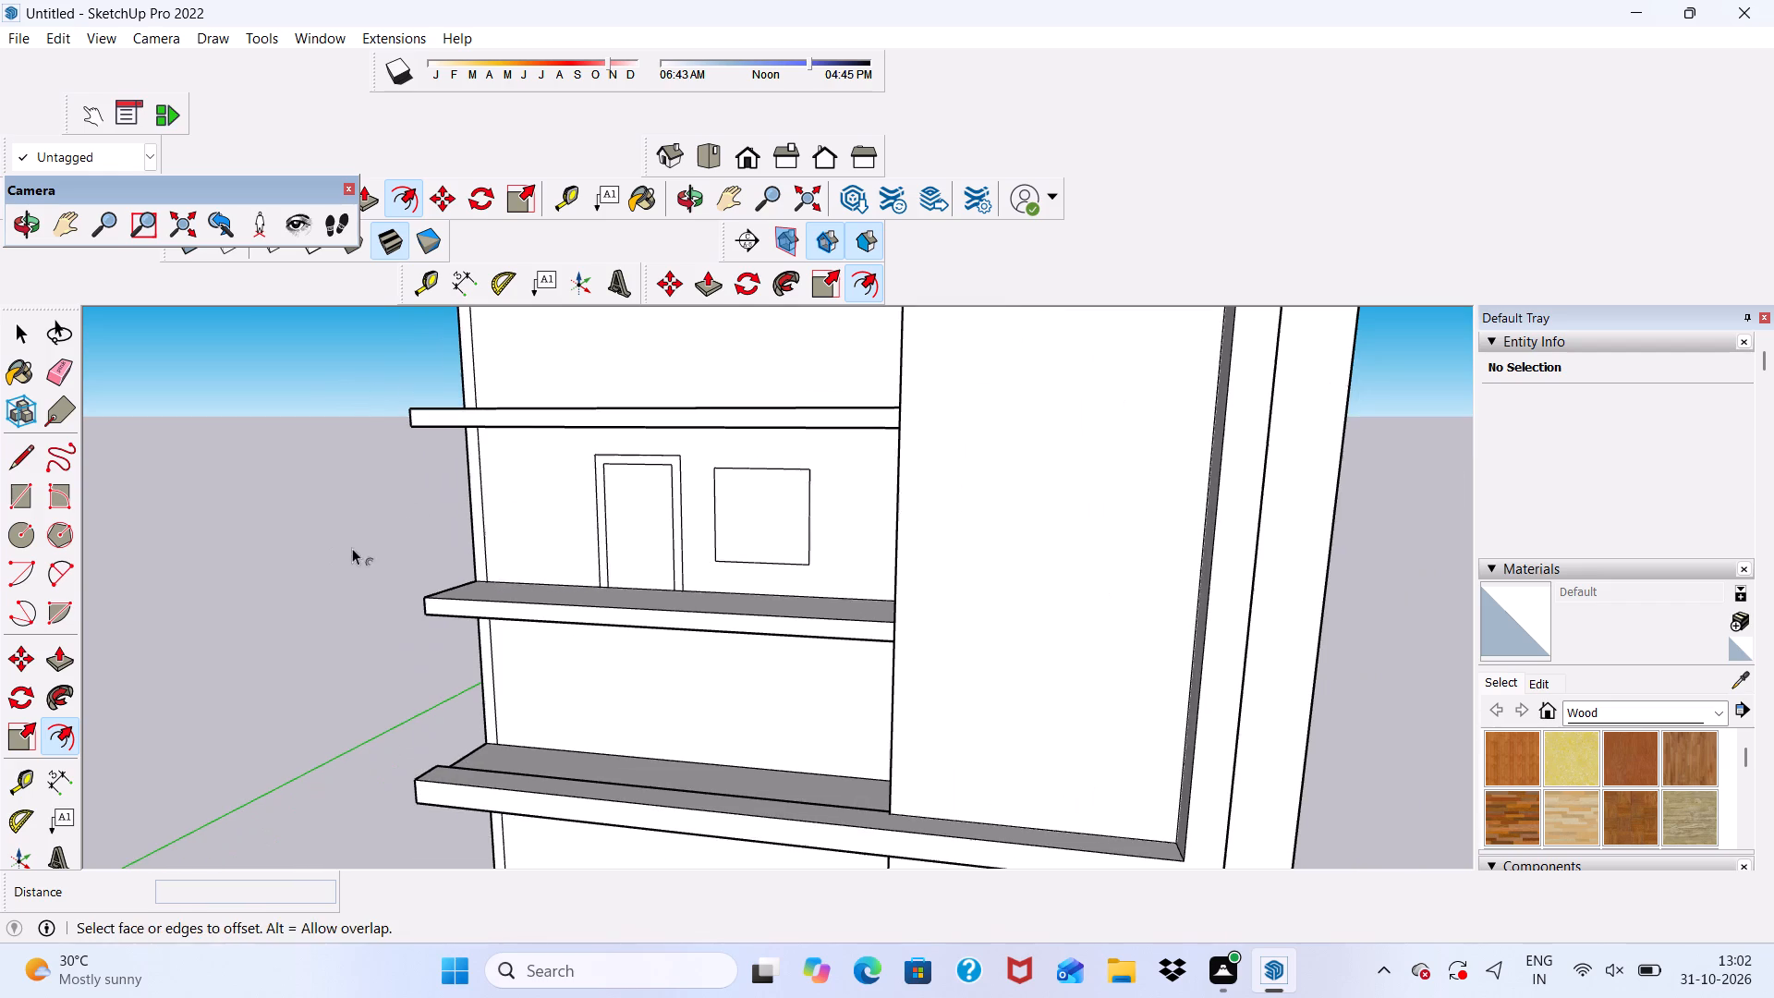
{"action": "scroll", "coordinate": [721, 300], "scroll_direction": "up", "scroll_amount": 4}
{"action": "left_click", "coordinate": [712, 278]}
{"action": "scroll", "coordinate": [725, 485], "scroll_direction": "up", "scroll_amount": 7}
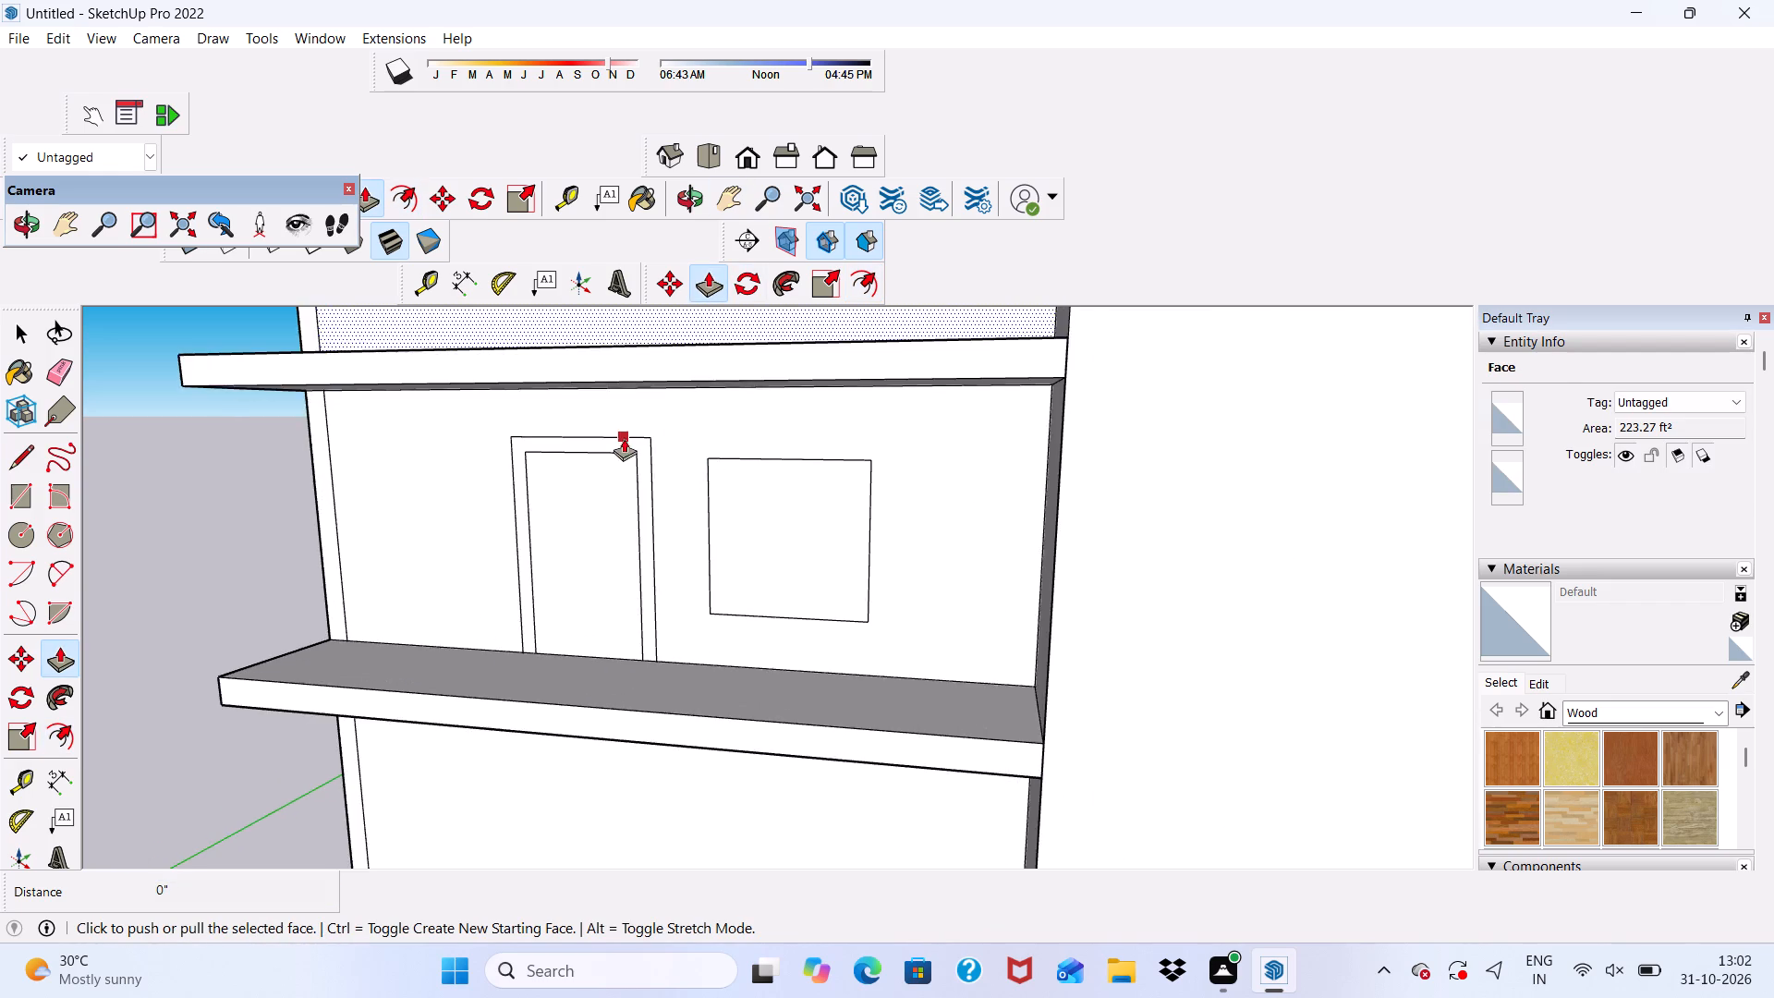
{"action": "scroll", "coordinate": [624, 438], "scroll_direction": "up", "scroll_amount": 3}
{"action": "key", "text": "space"}
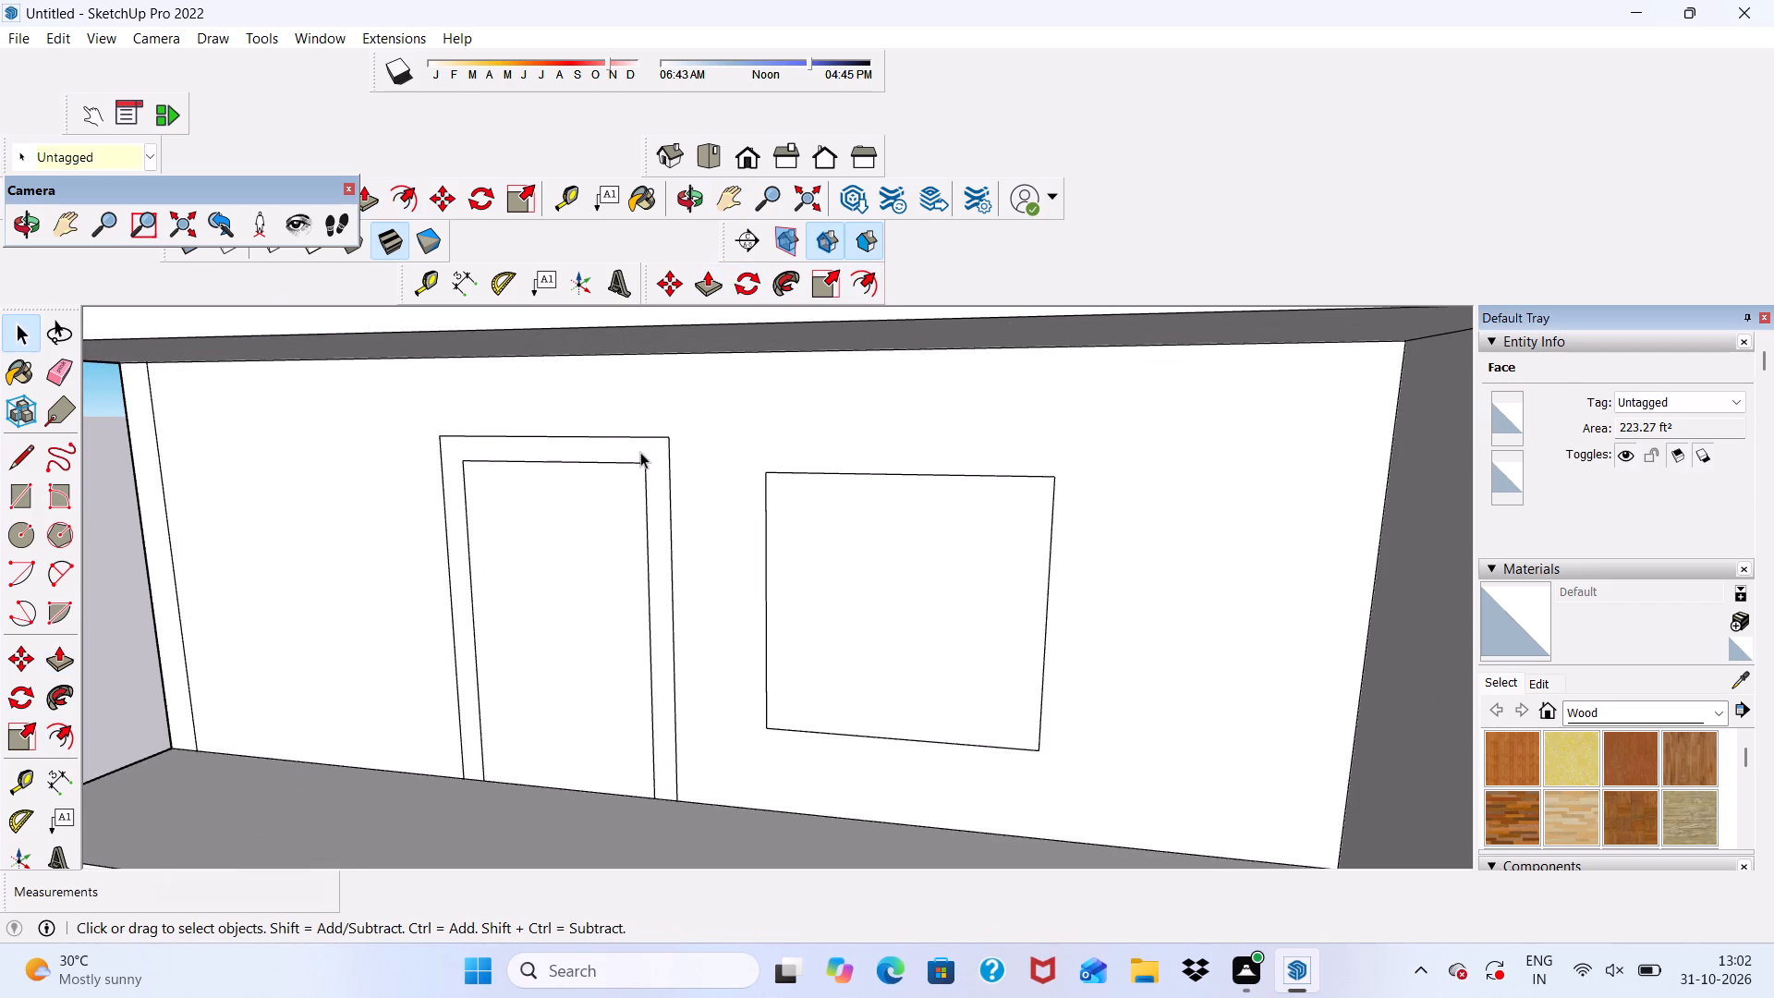
{"action": "left_click", "coordinate": [671, 451]}
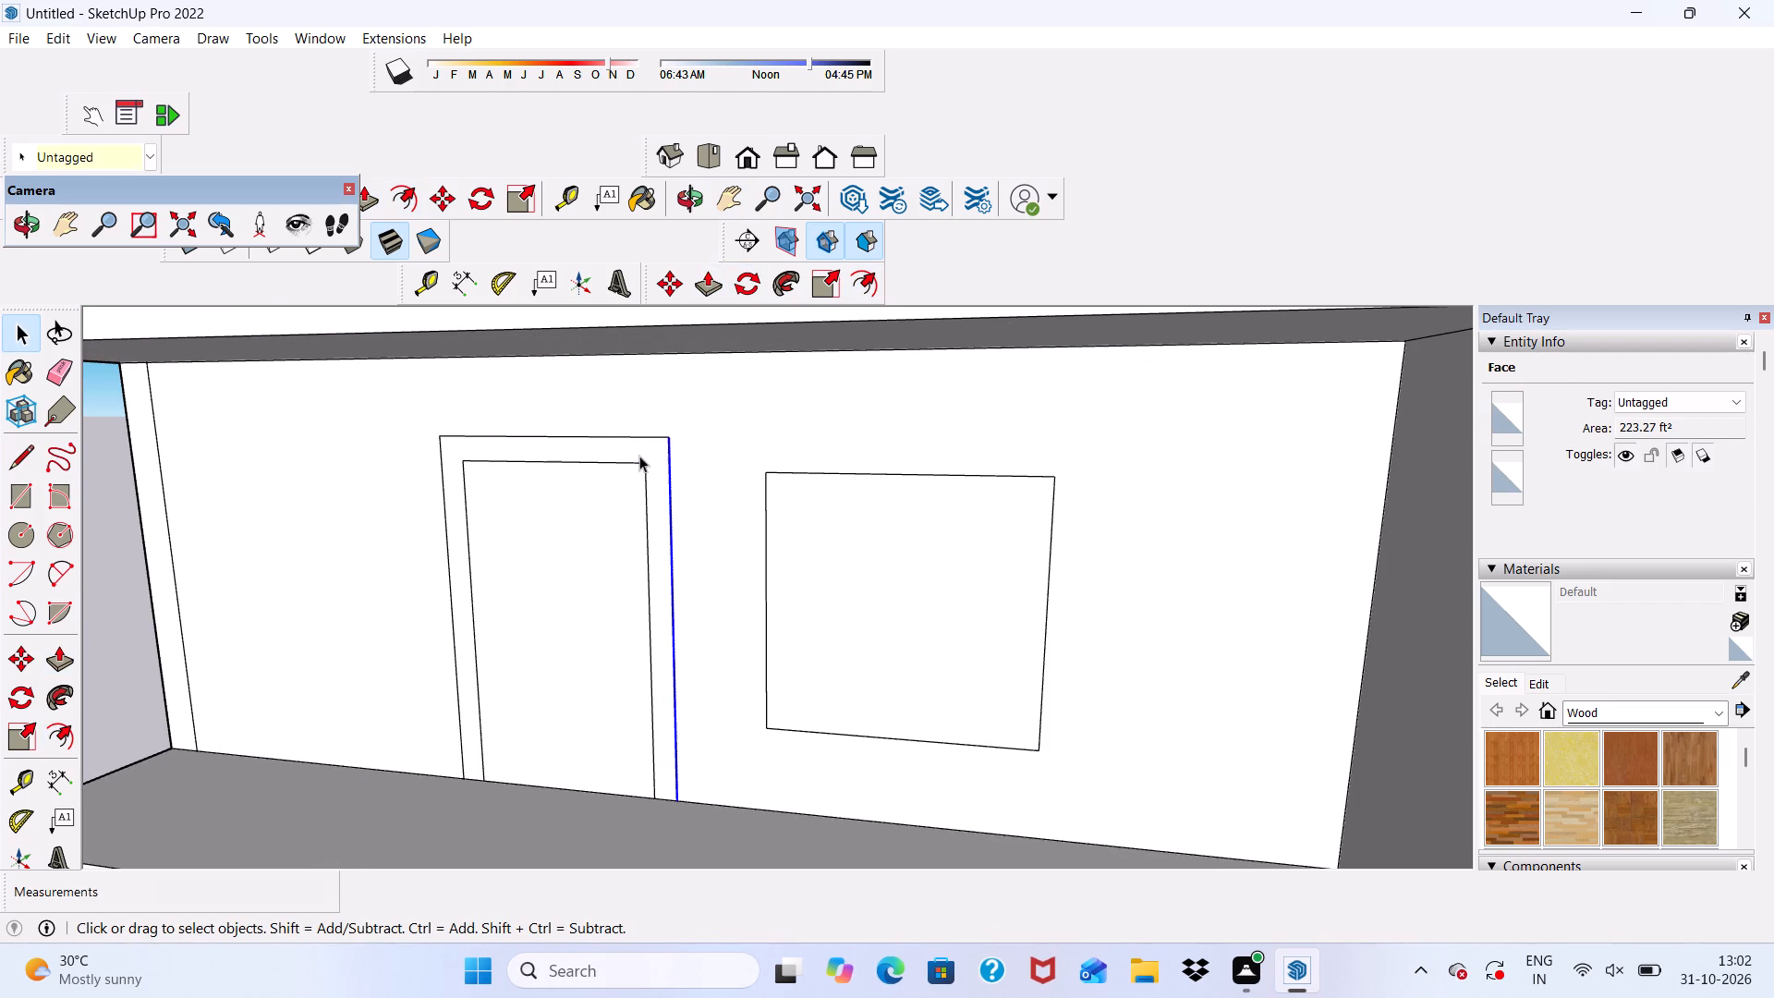
{"action": "left_click", "coordinate": [641, 452]}
{"action": "left_click", "coordinate": [711, 281]}
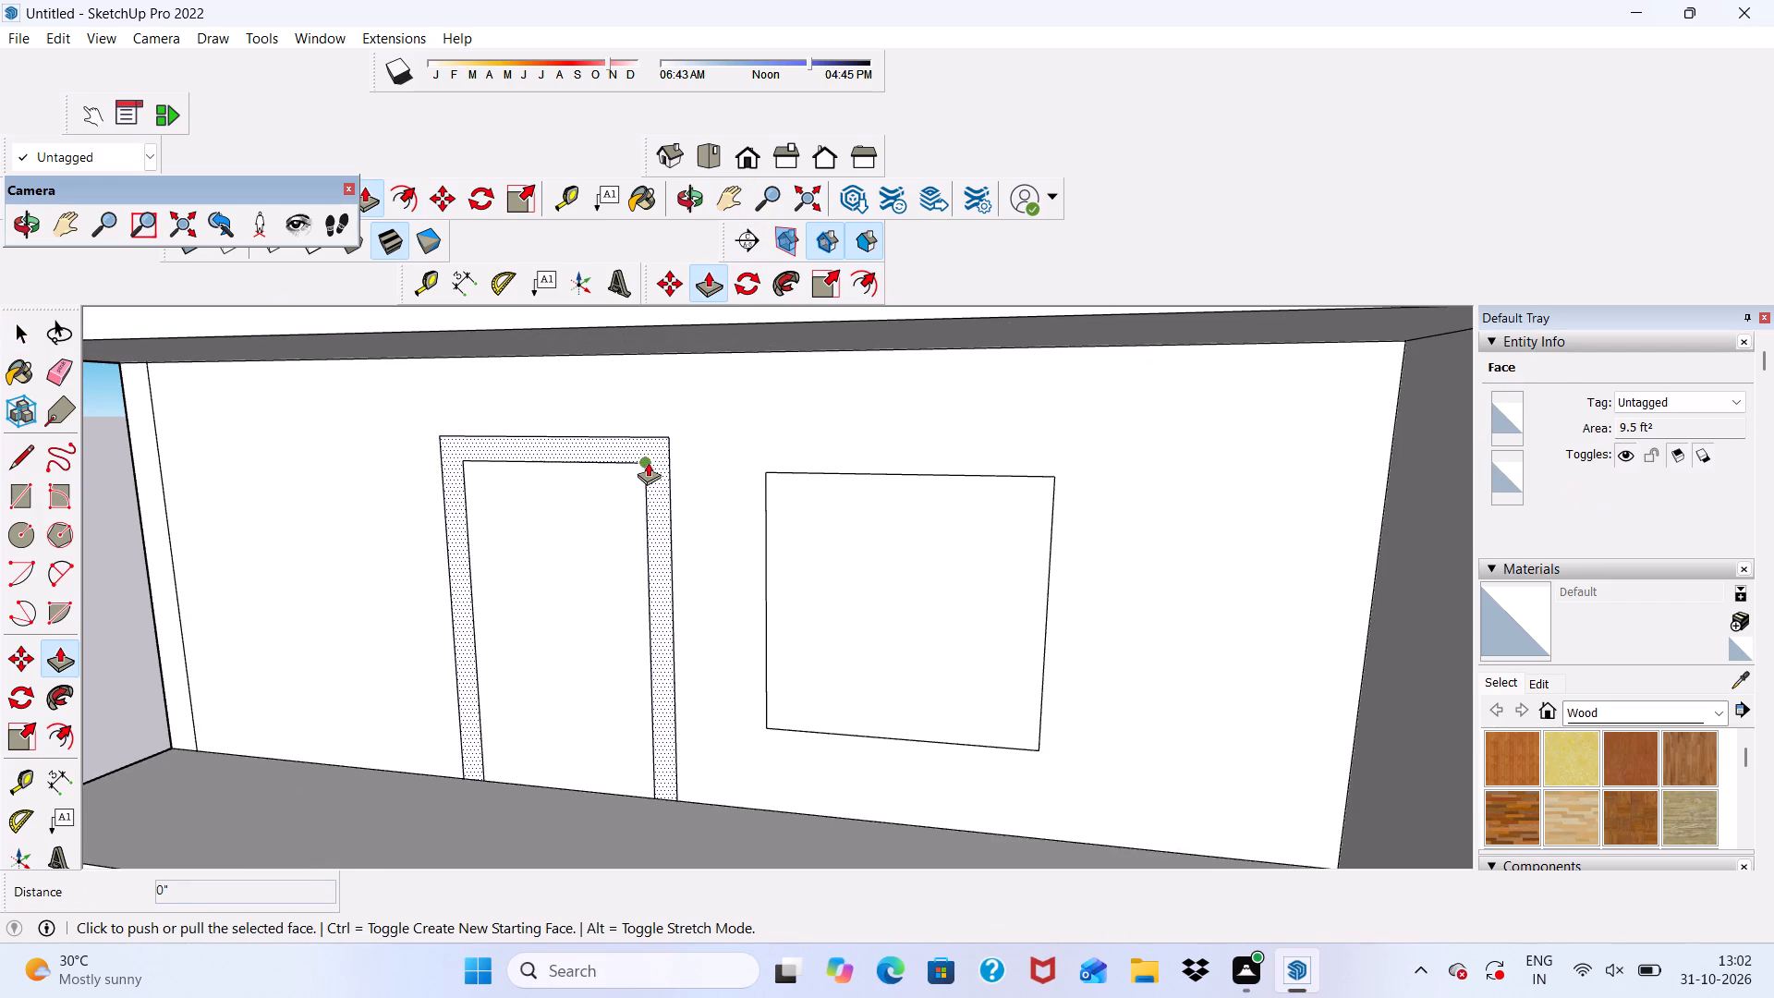
{"action": "left_click", "coordinate": [648, 462]}
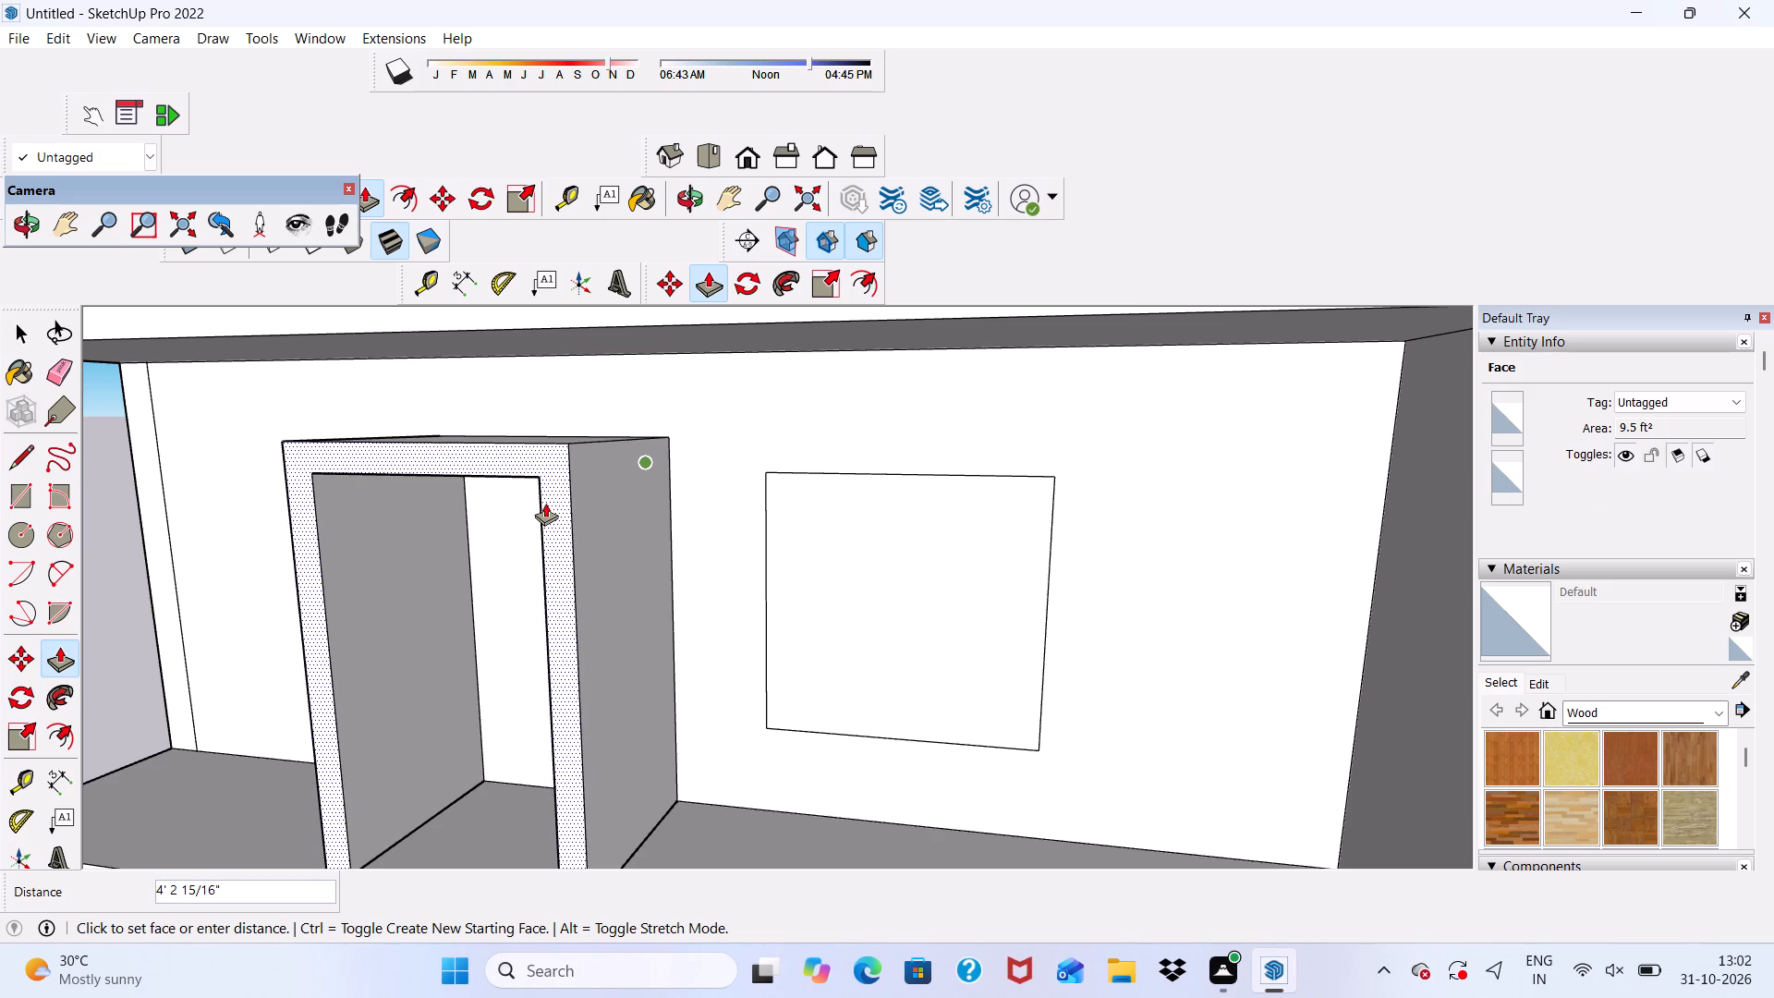
{"action": "key", "text": "6"}
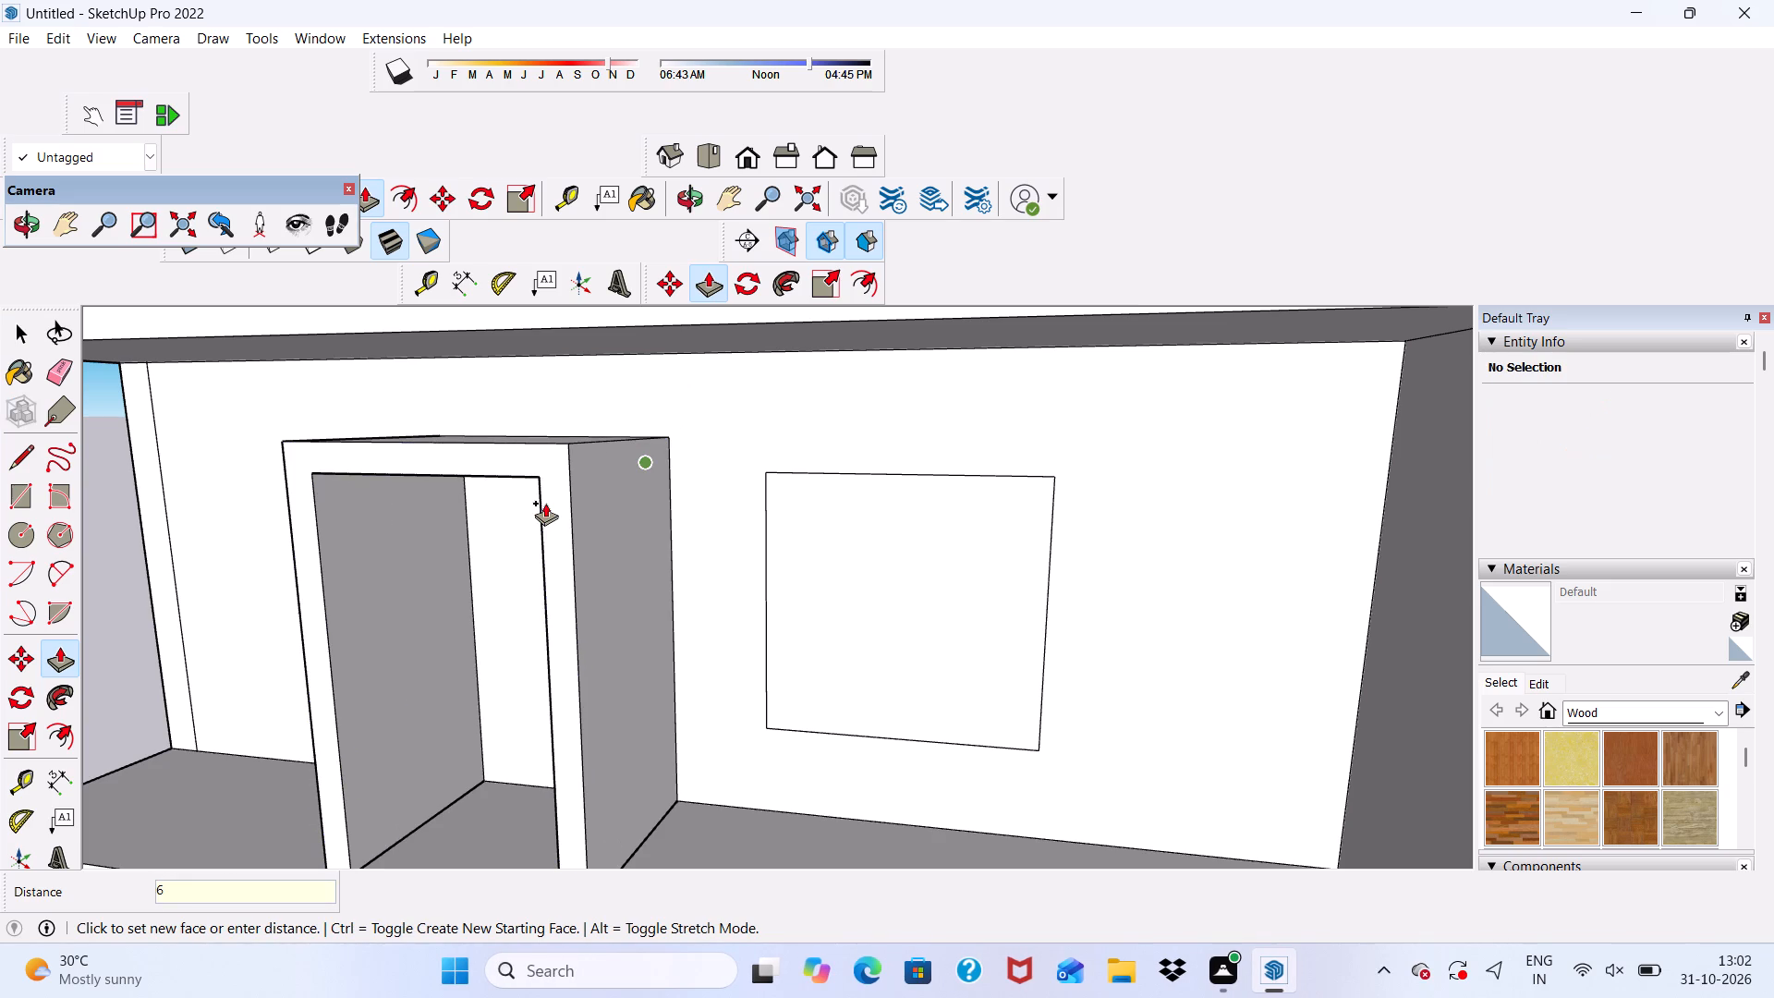
{"action": "key", "text": "shift+quotedbl"}
{"action": "key", "text": "Return"}
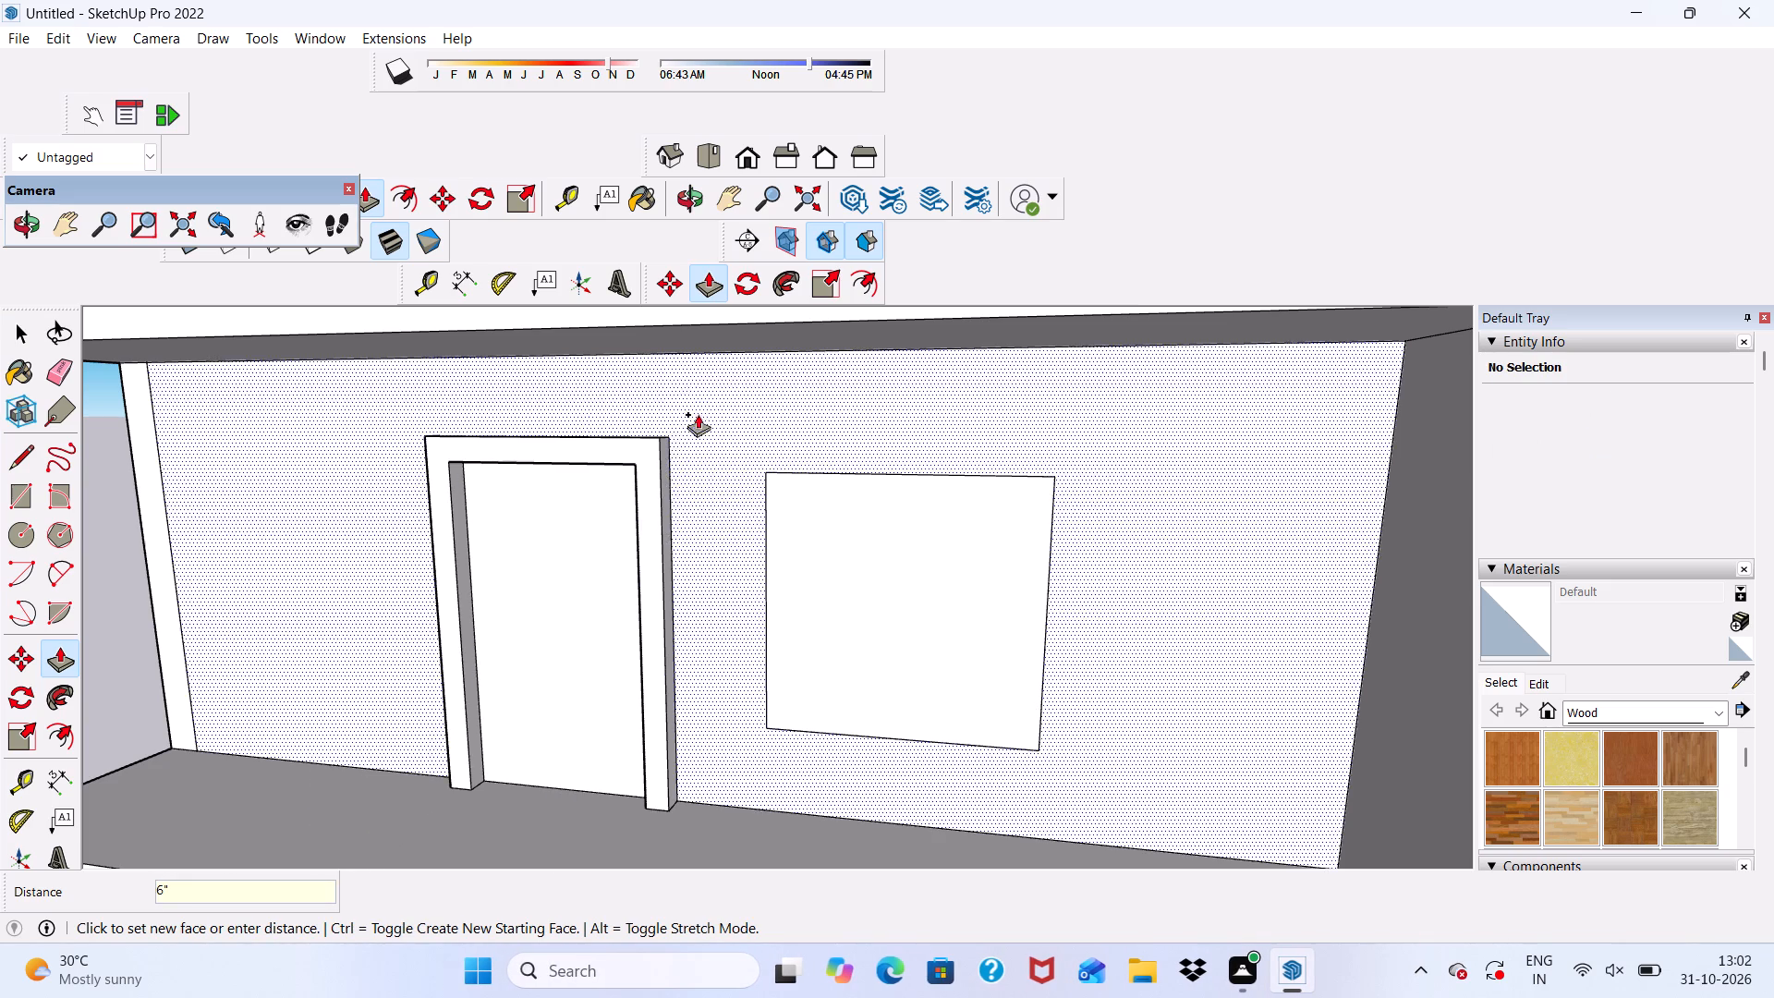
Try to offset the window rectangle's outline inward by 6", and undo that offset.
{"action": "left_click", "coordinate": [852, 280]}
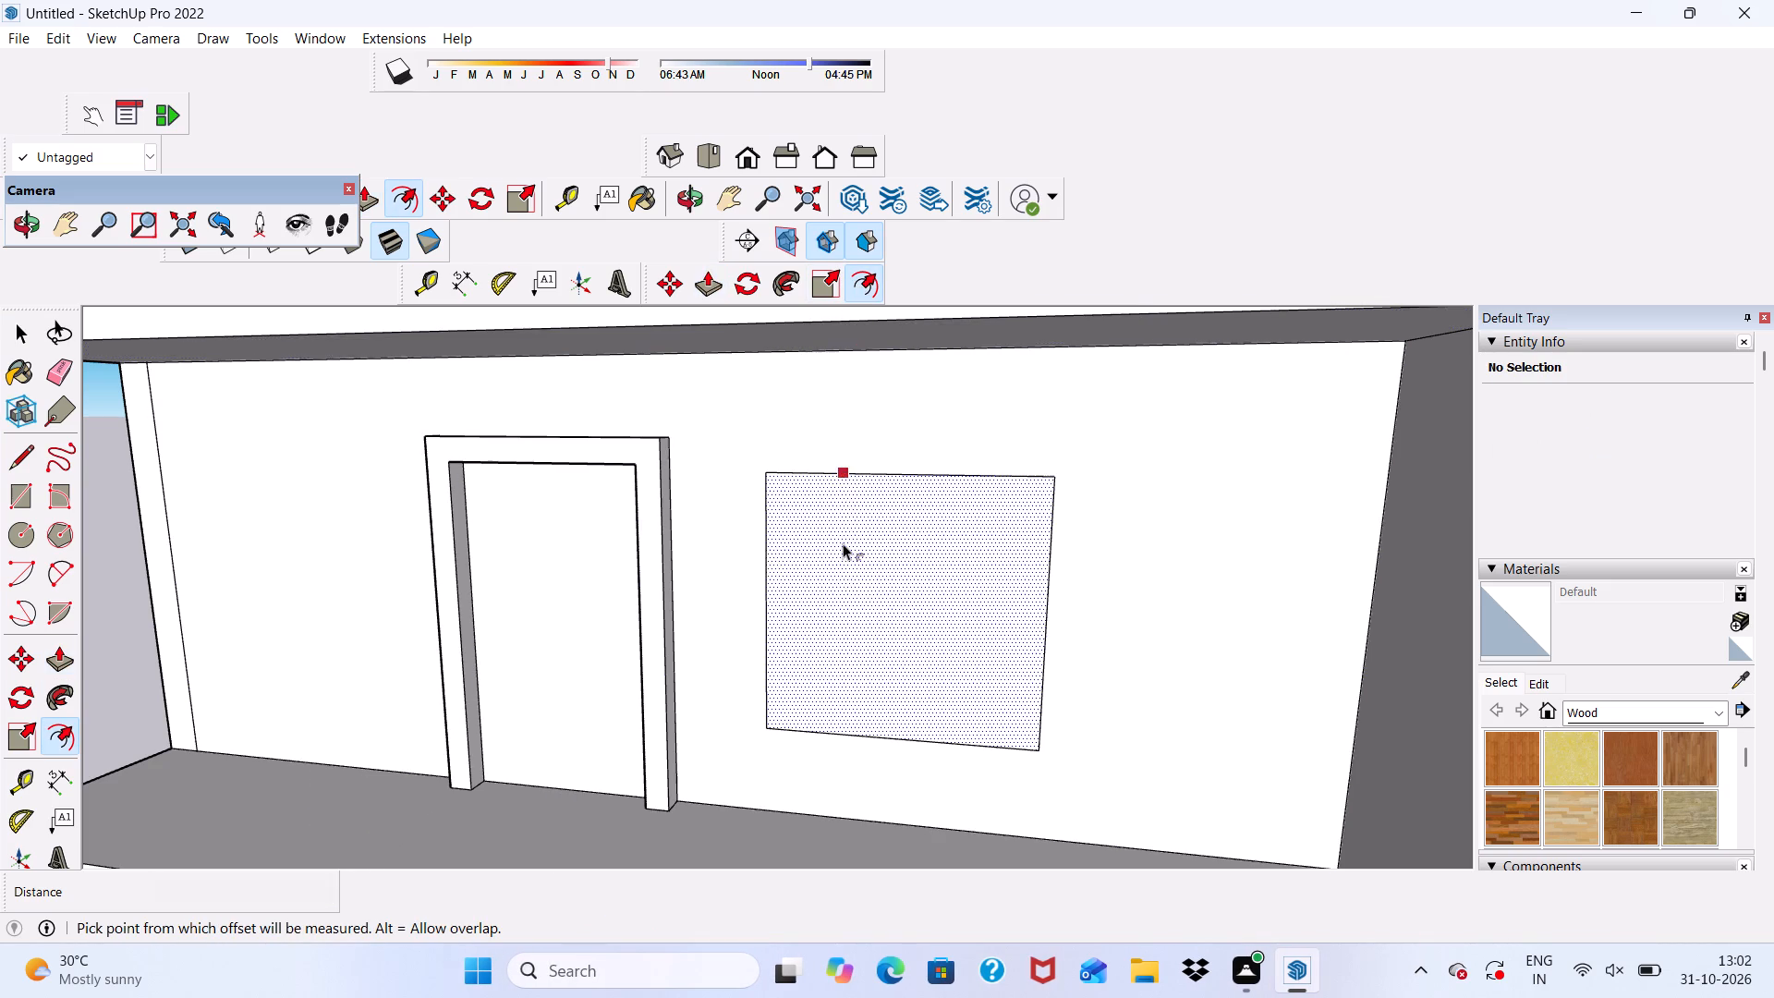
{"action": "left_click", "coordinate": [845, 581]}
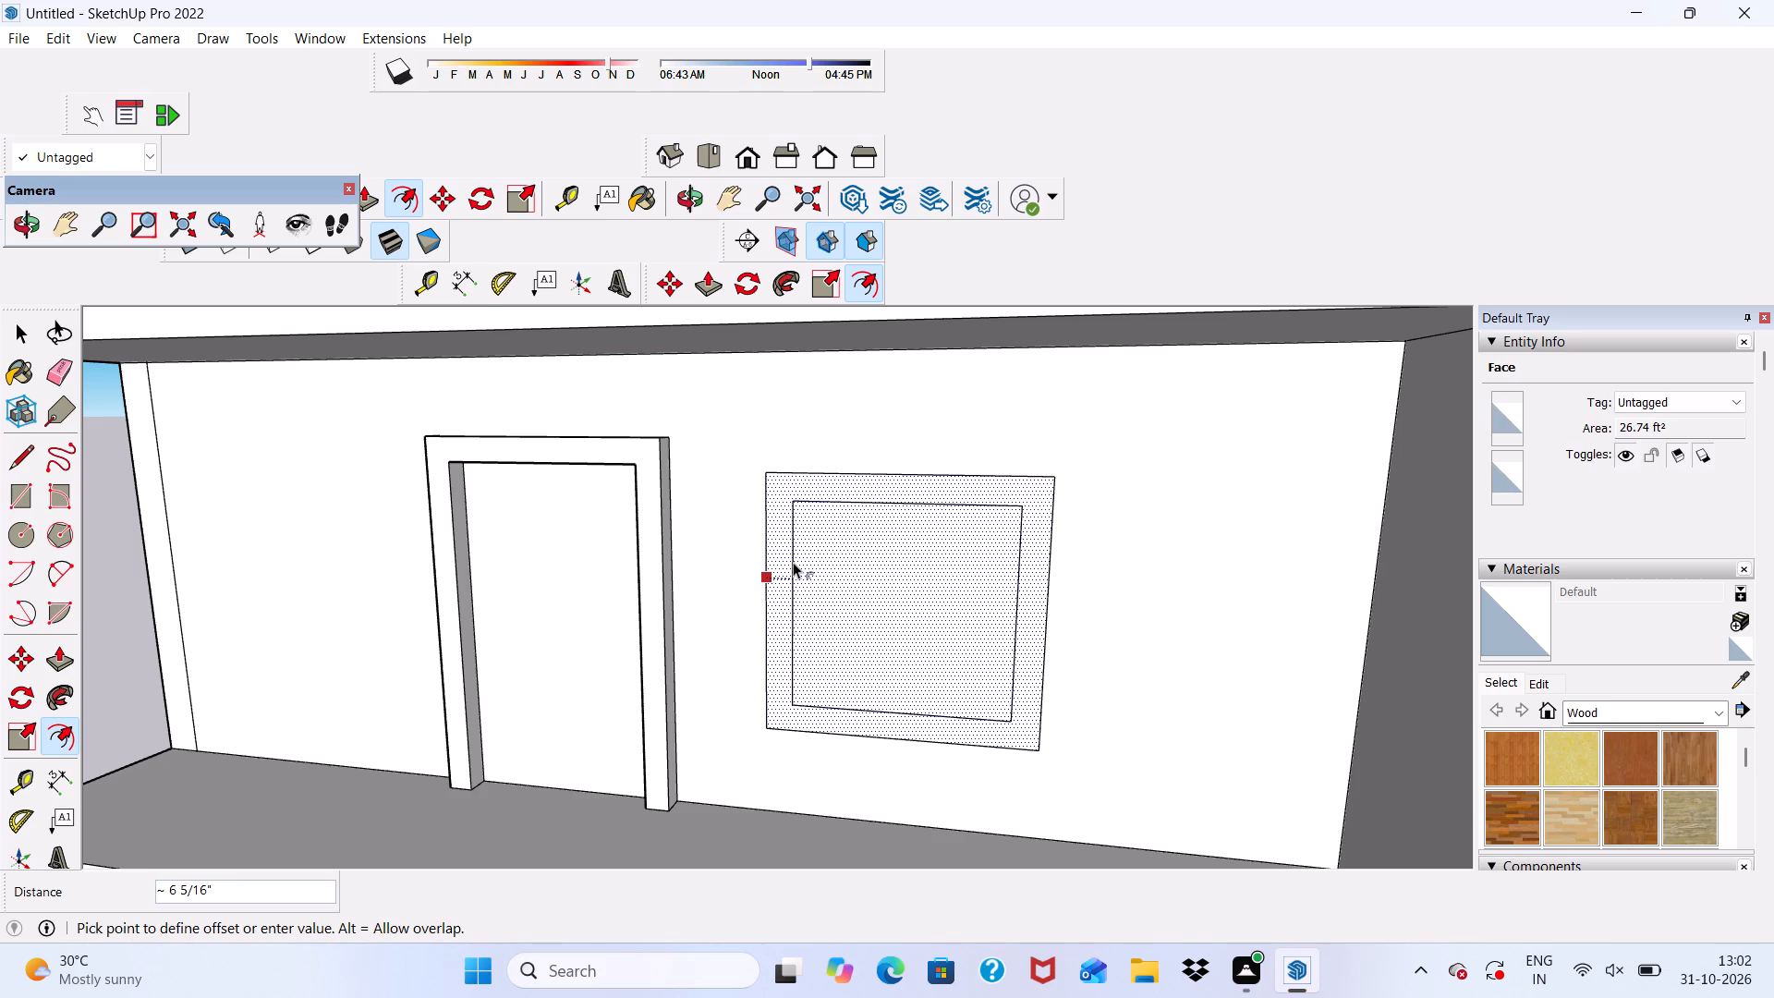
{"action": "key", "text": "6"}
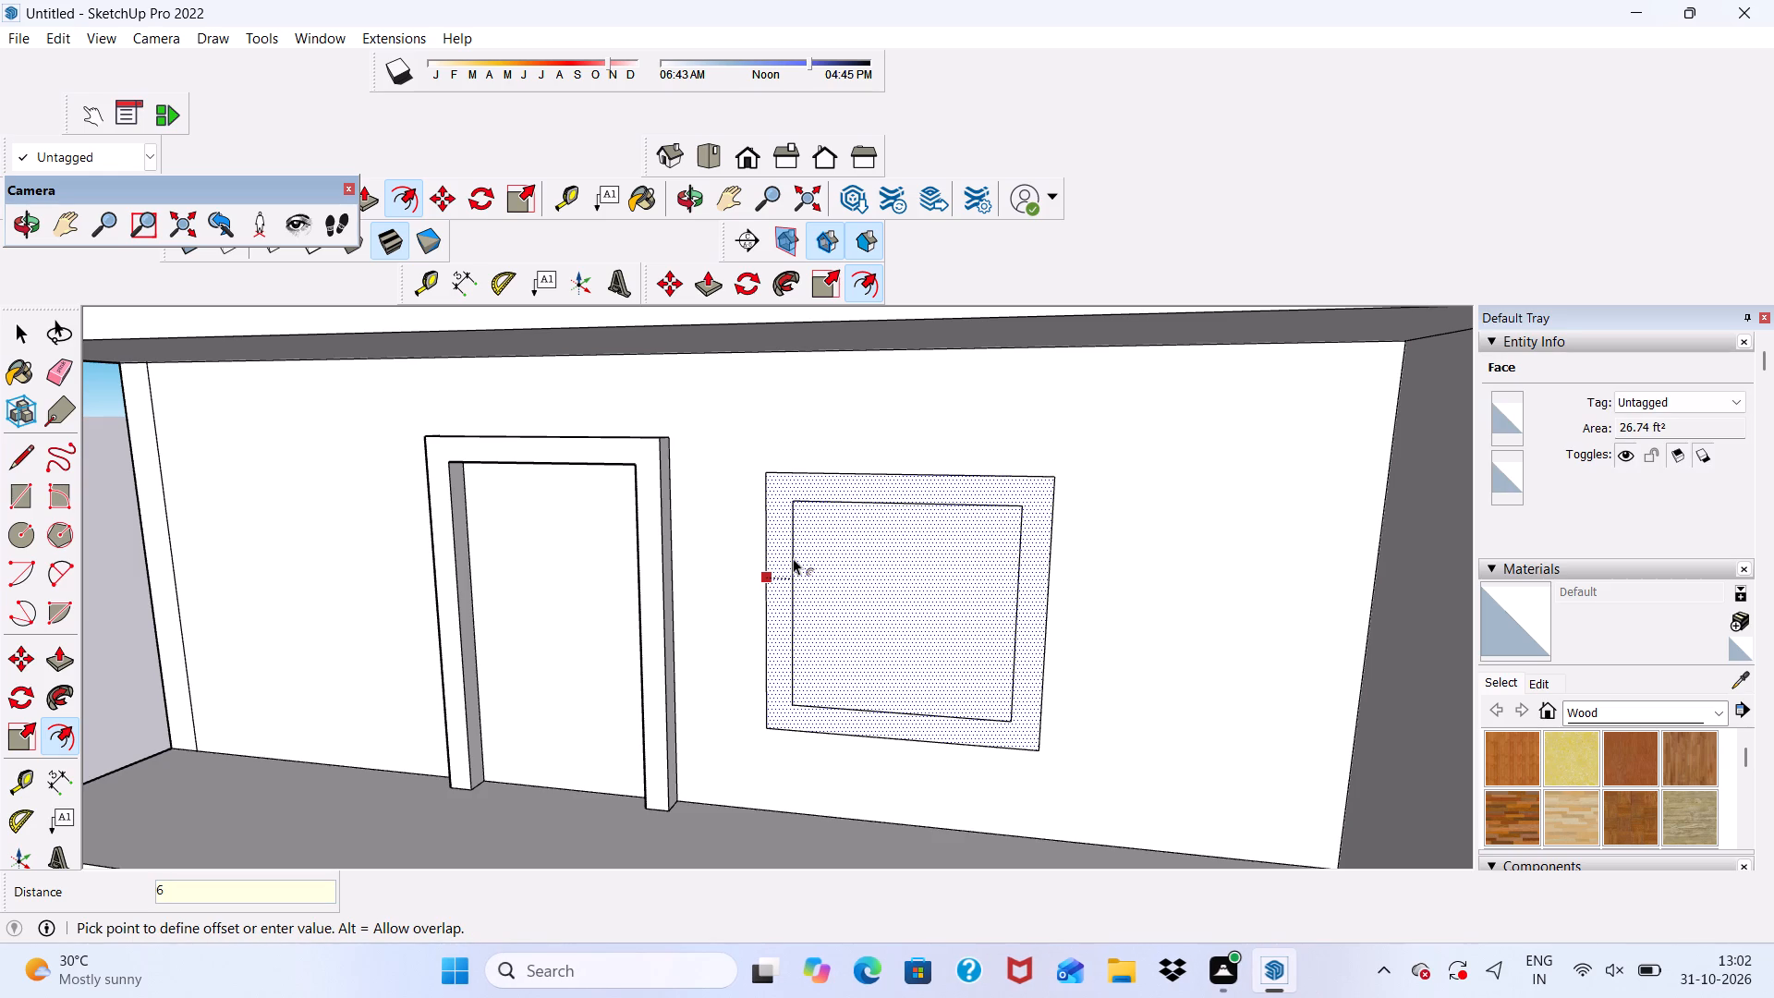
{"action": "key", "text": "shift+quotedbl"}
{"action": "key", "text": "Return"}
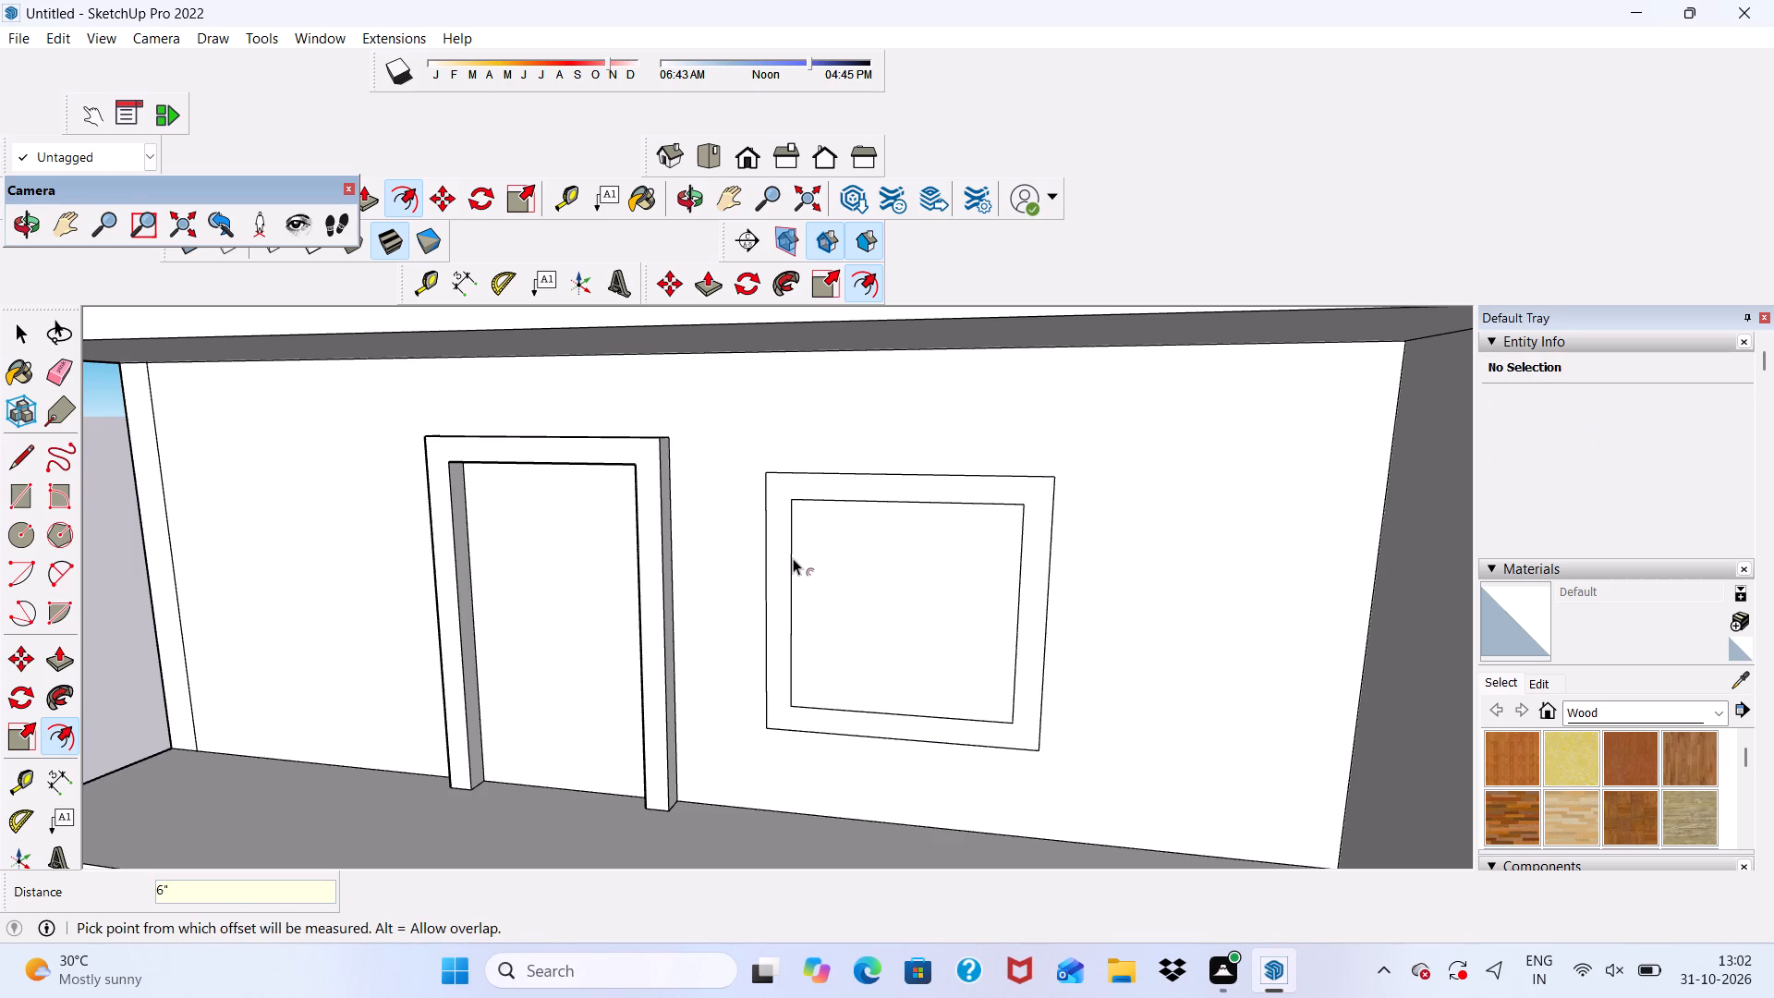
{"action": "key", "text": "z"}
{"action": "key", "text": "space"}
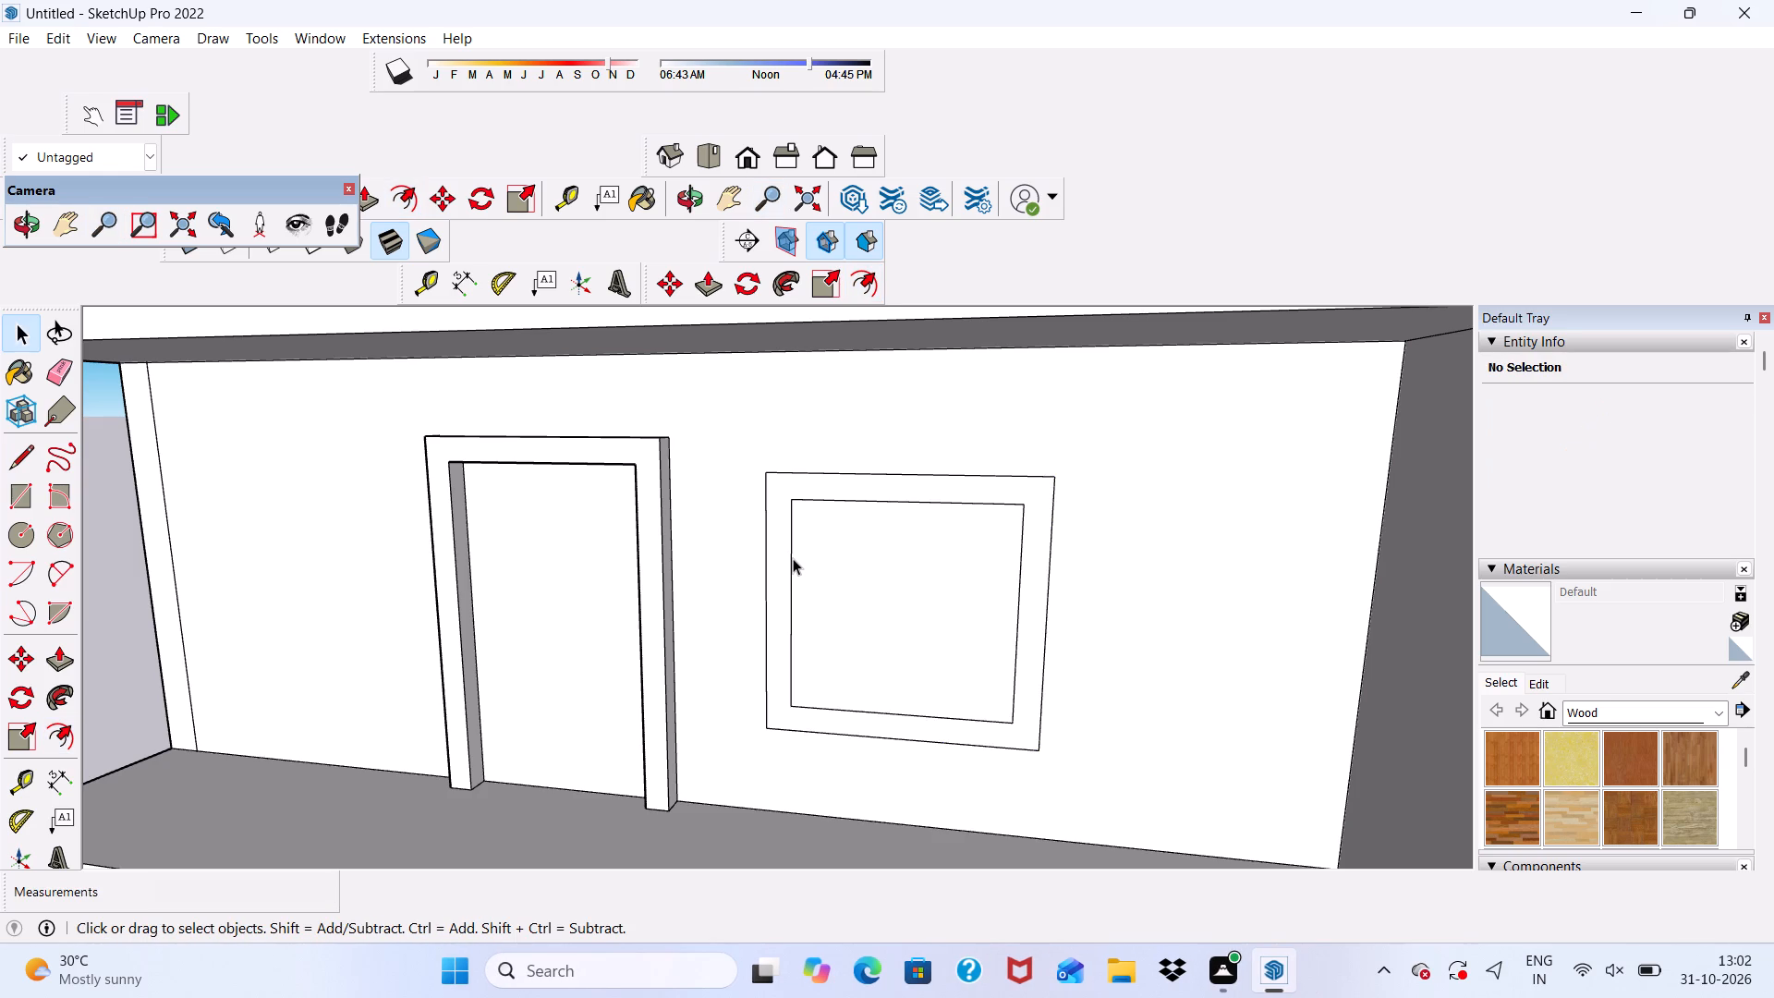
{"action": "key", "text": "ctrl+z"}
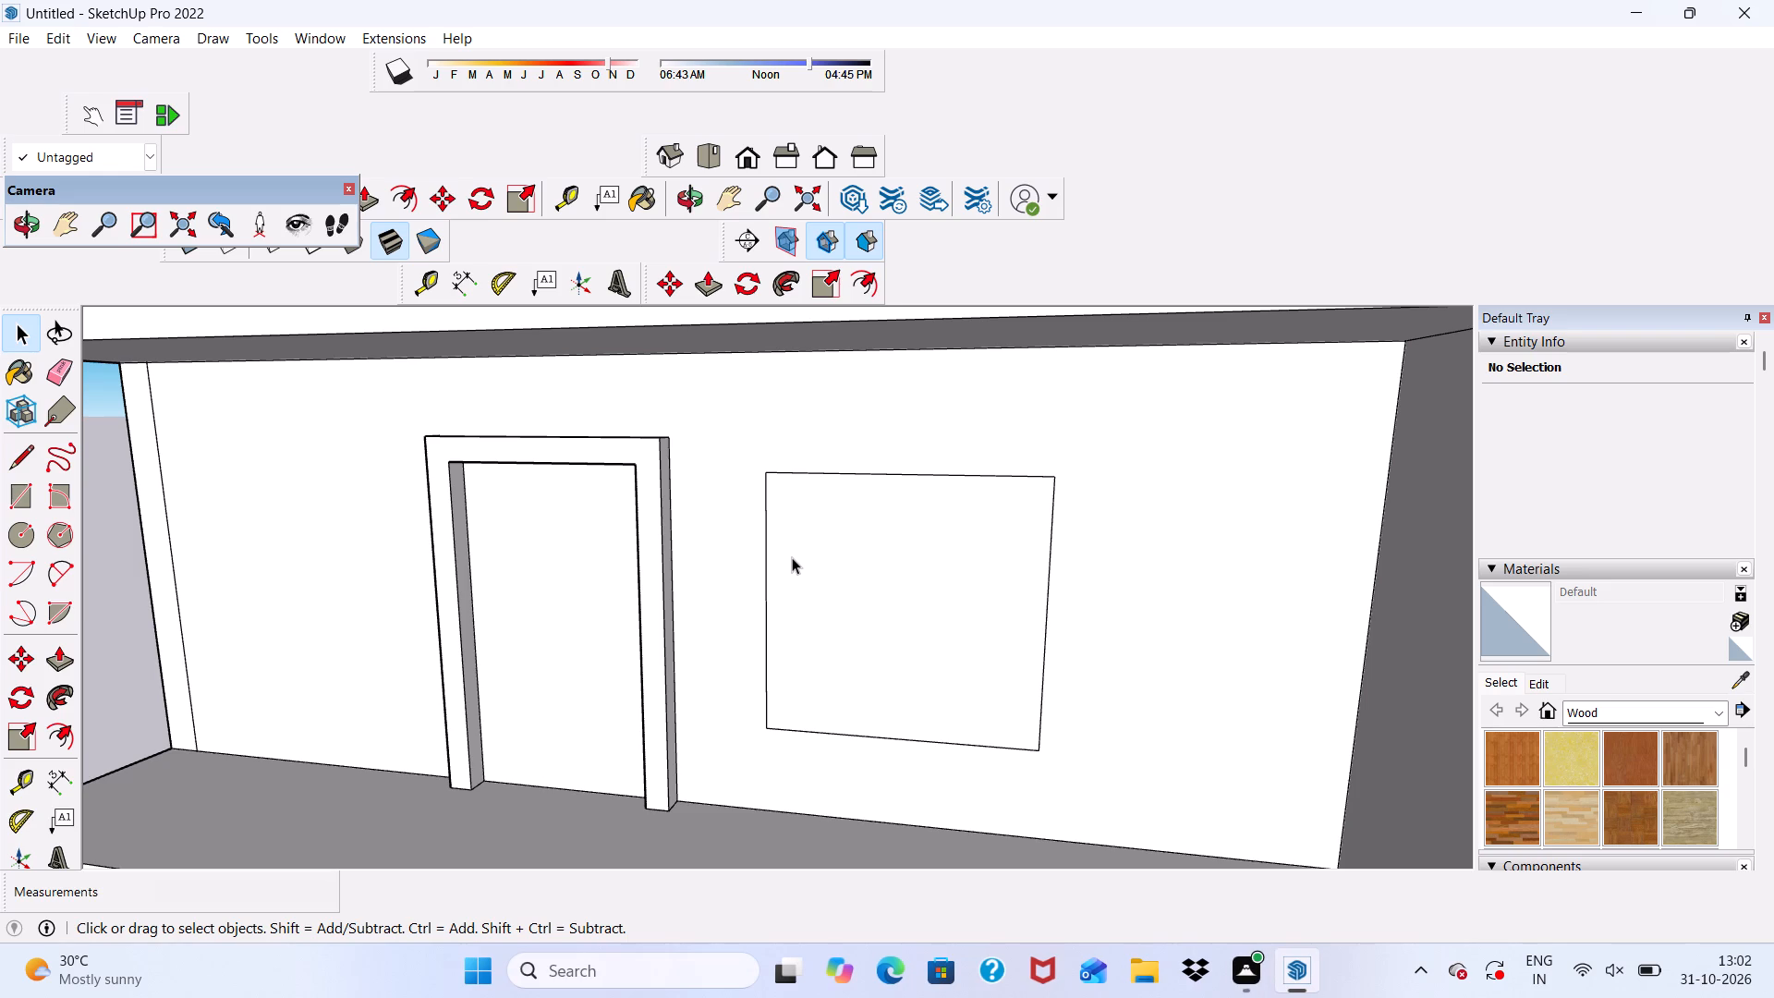
Offset the window rectangle's outline inward by 3" to form a frame border.
{"action": "left_click", "coordinate": [864, 274]}
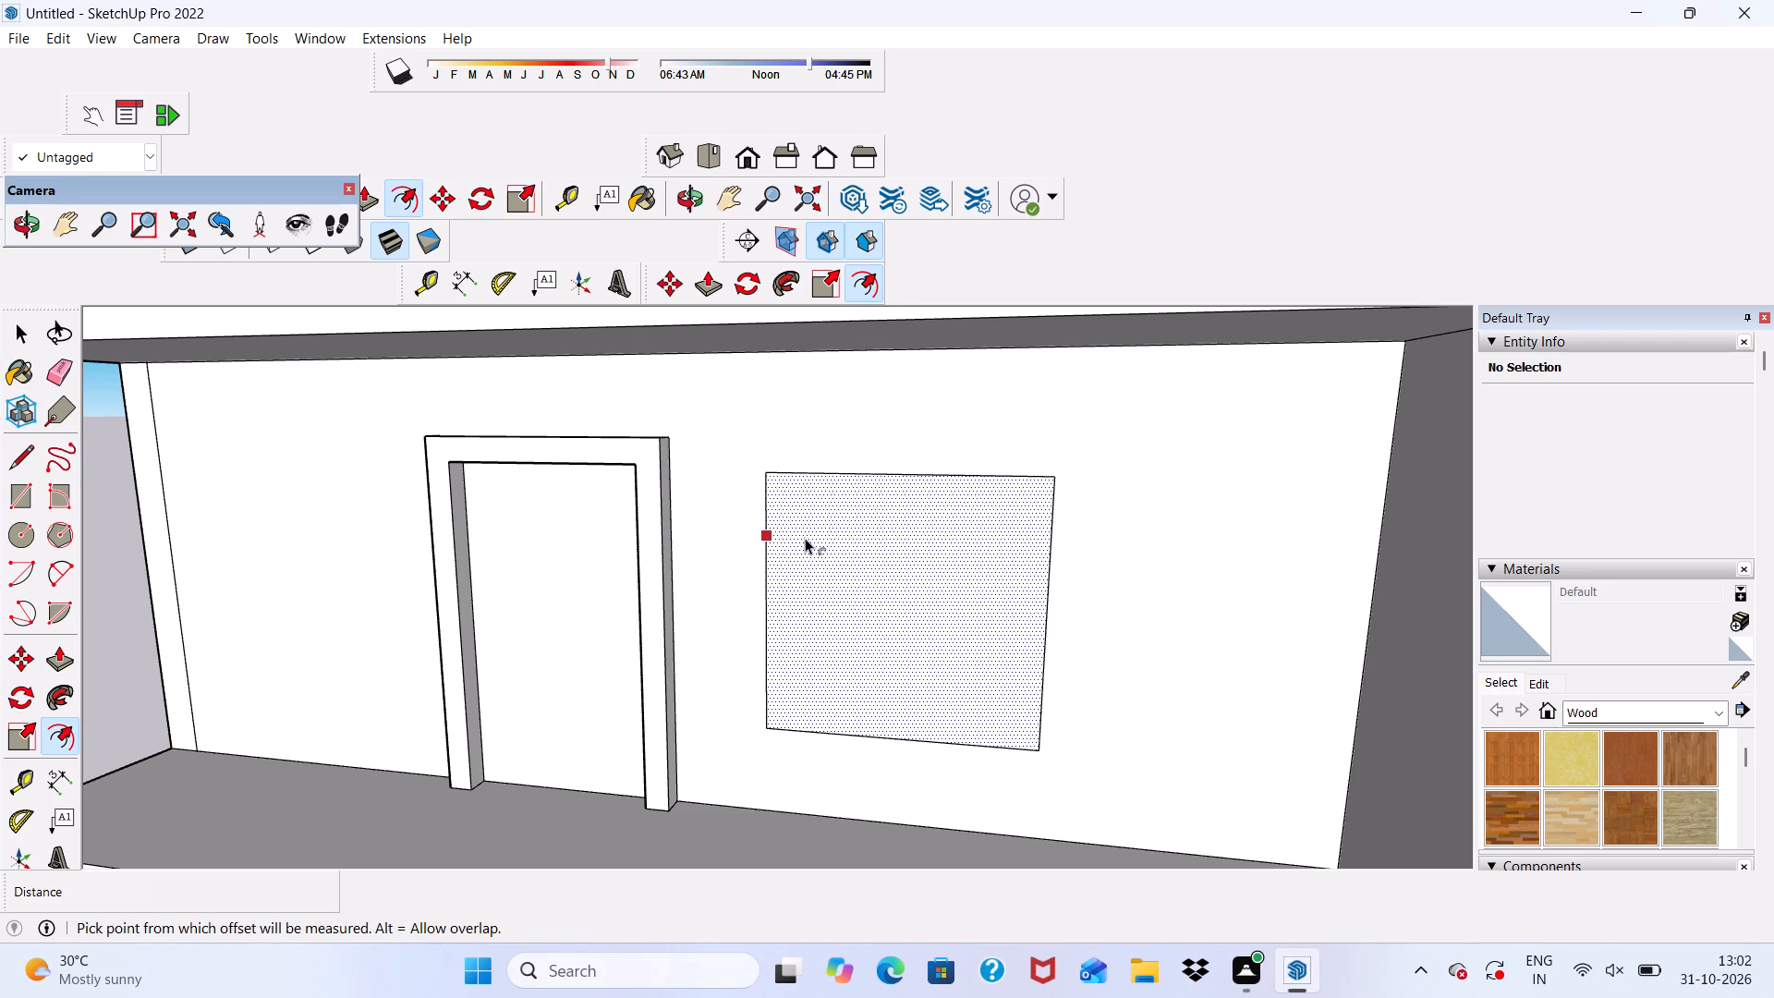
{"action": "left_click", "coordinate": [805, 538]}
{"action": "key", "text": "3"}
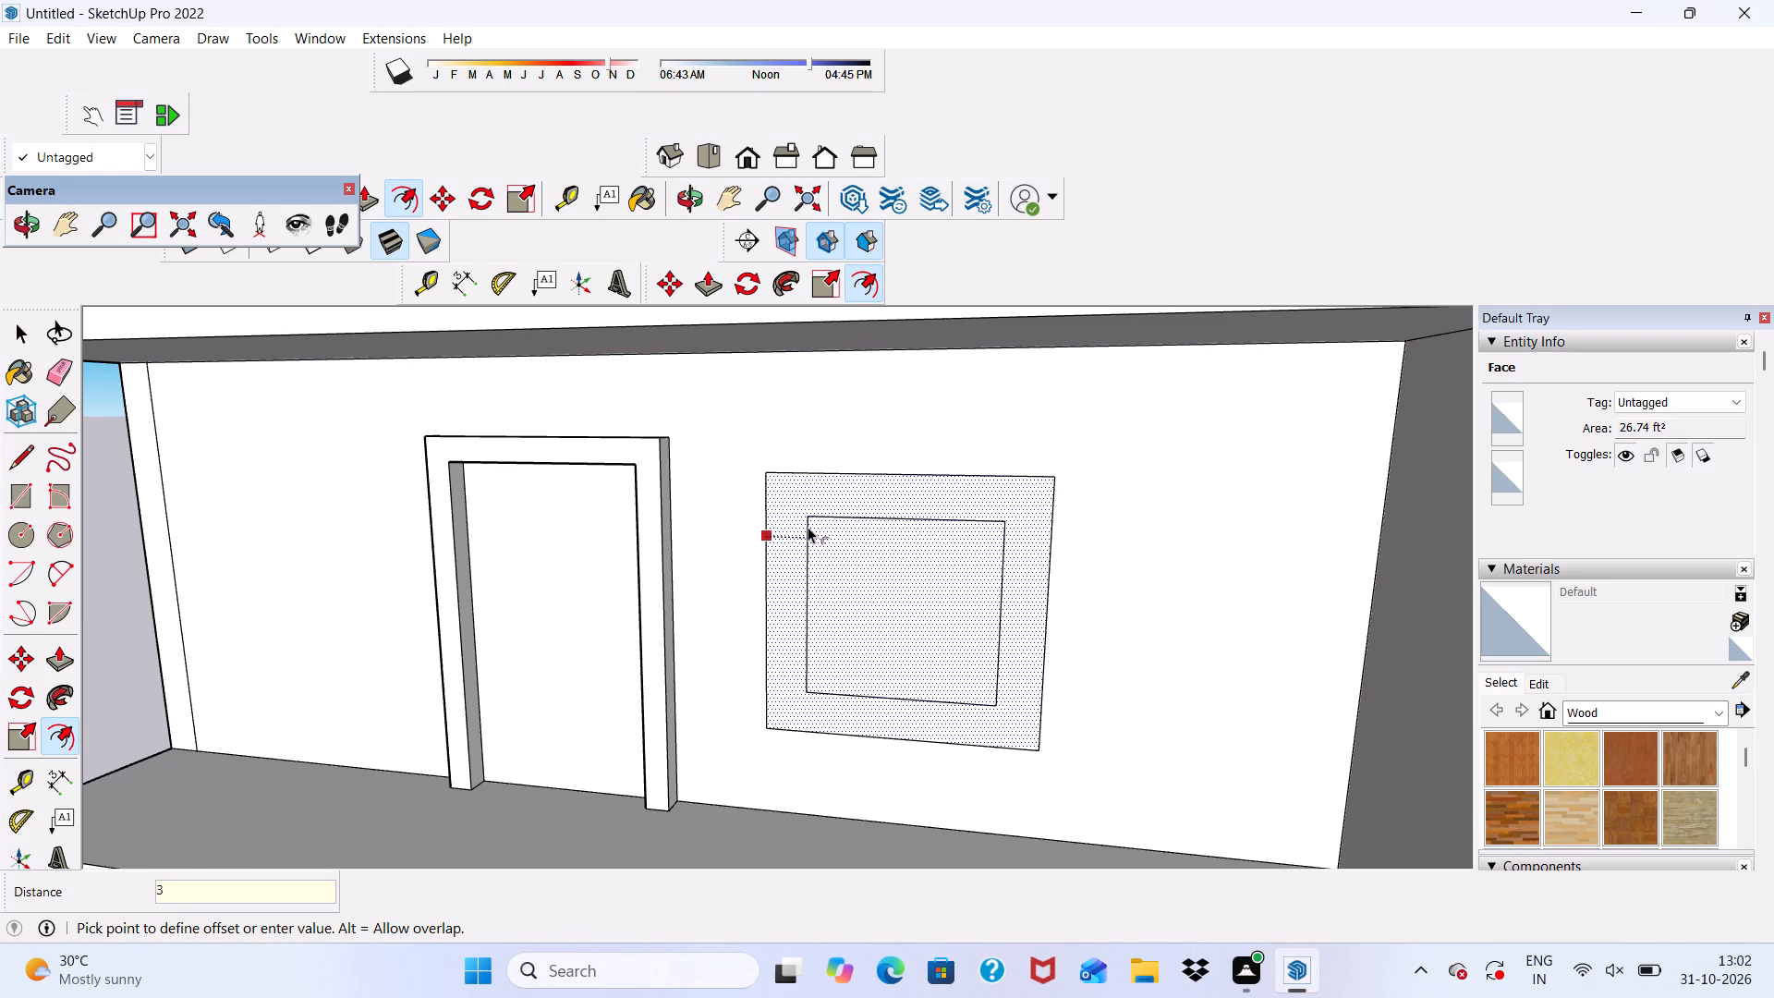
{"action": "key", "text": "shift+quotedbl"}
{"action": "key", "text": "Return"}
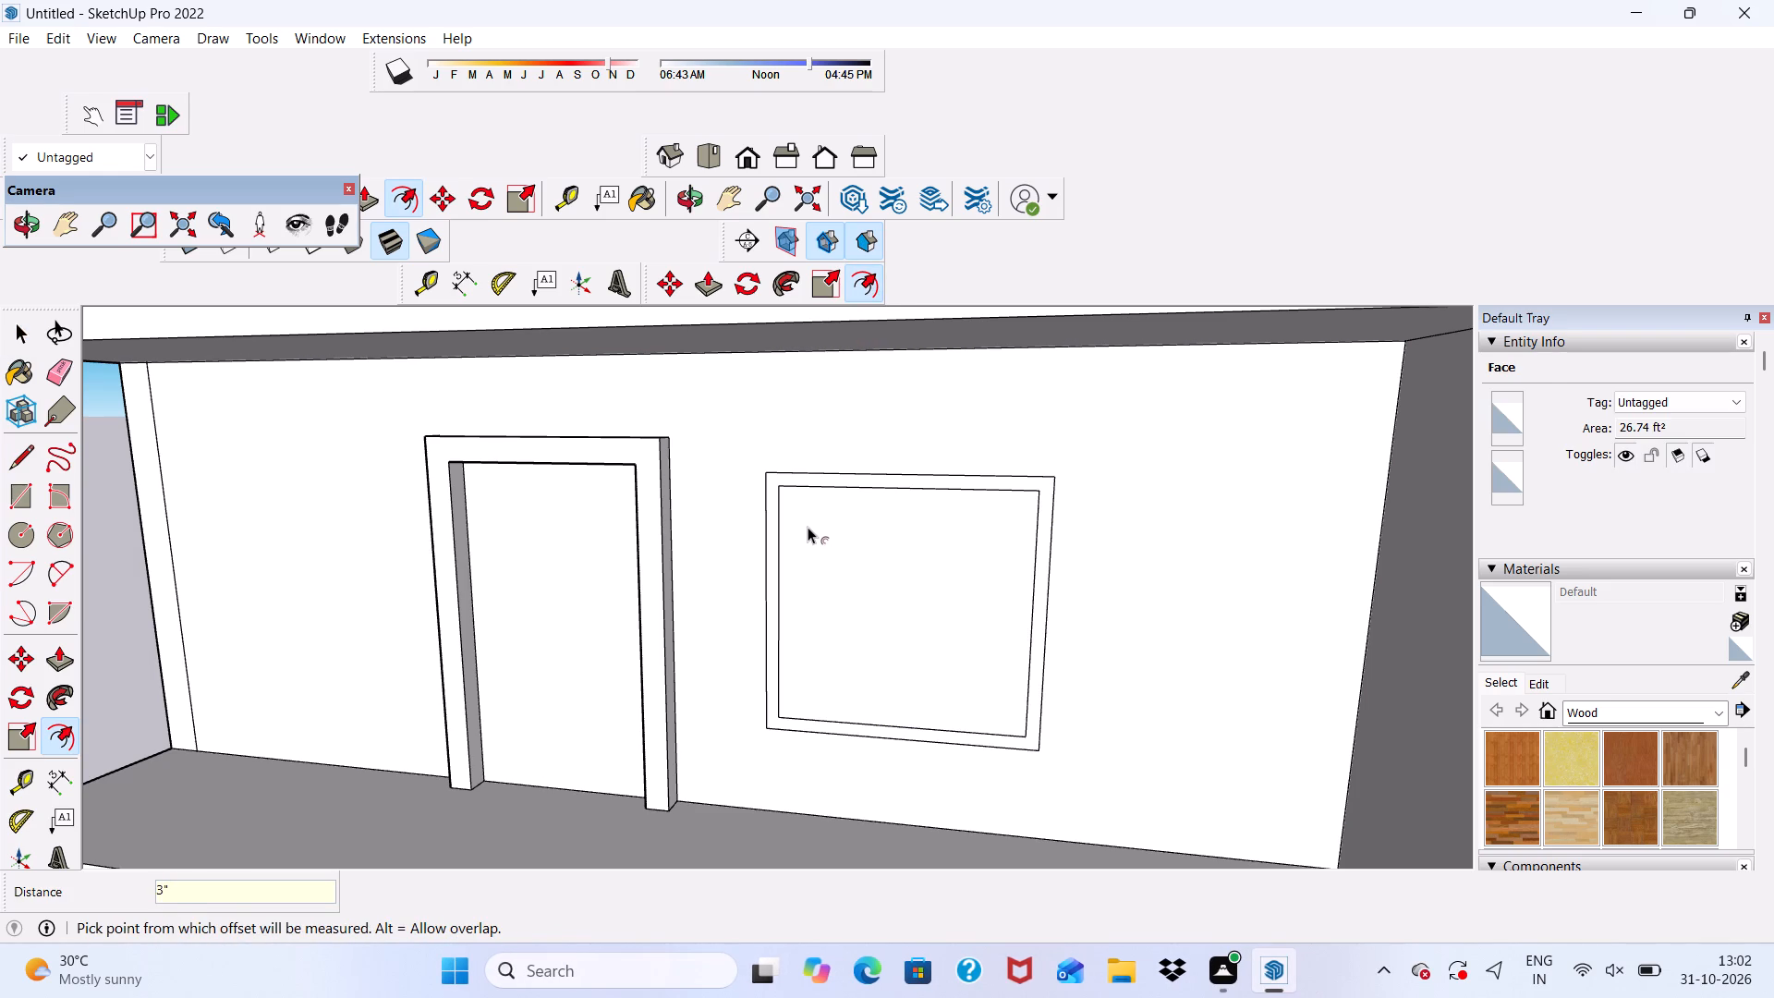
Place a vertical guide 2' 4 1/2" from the window's inner door-side edge, and a second guide 3" beyond it toward the tower.
{"action": "left_click", "coordinate": [566, 194]}
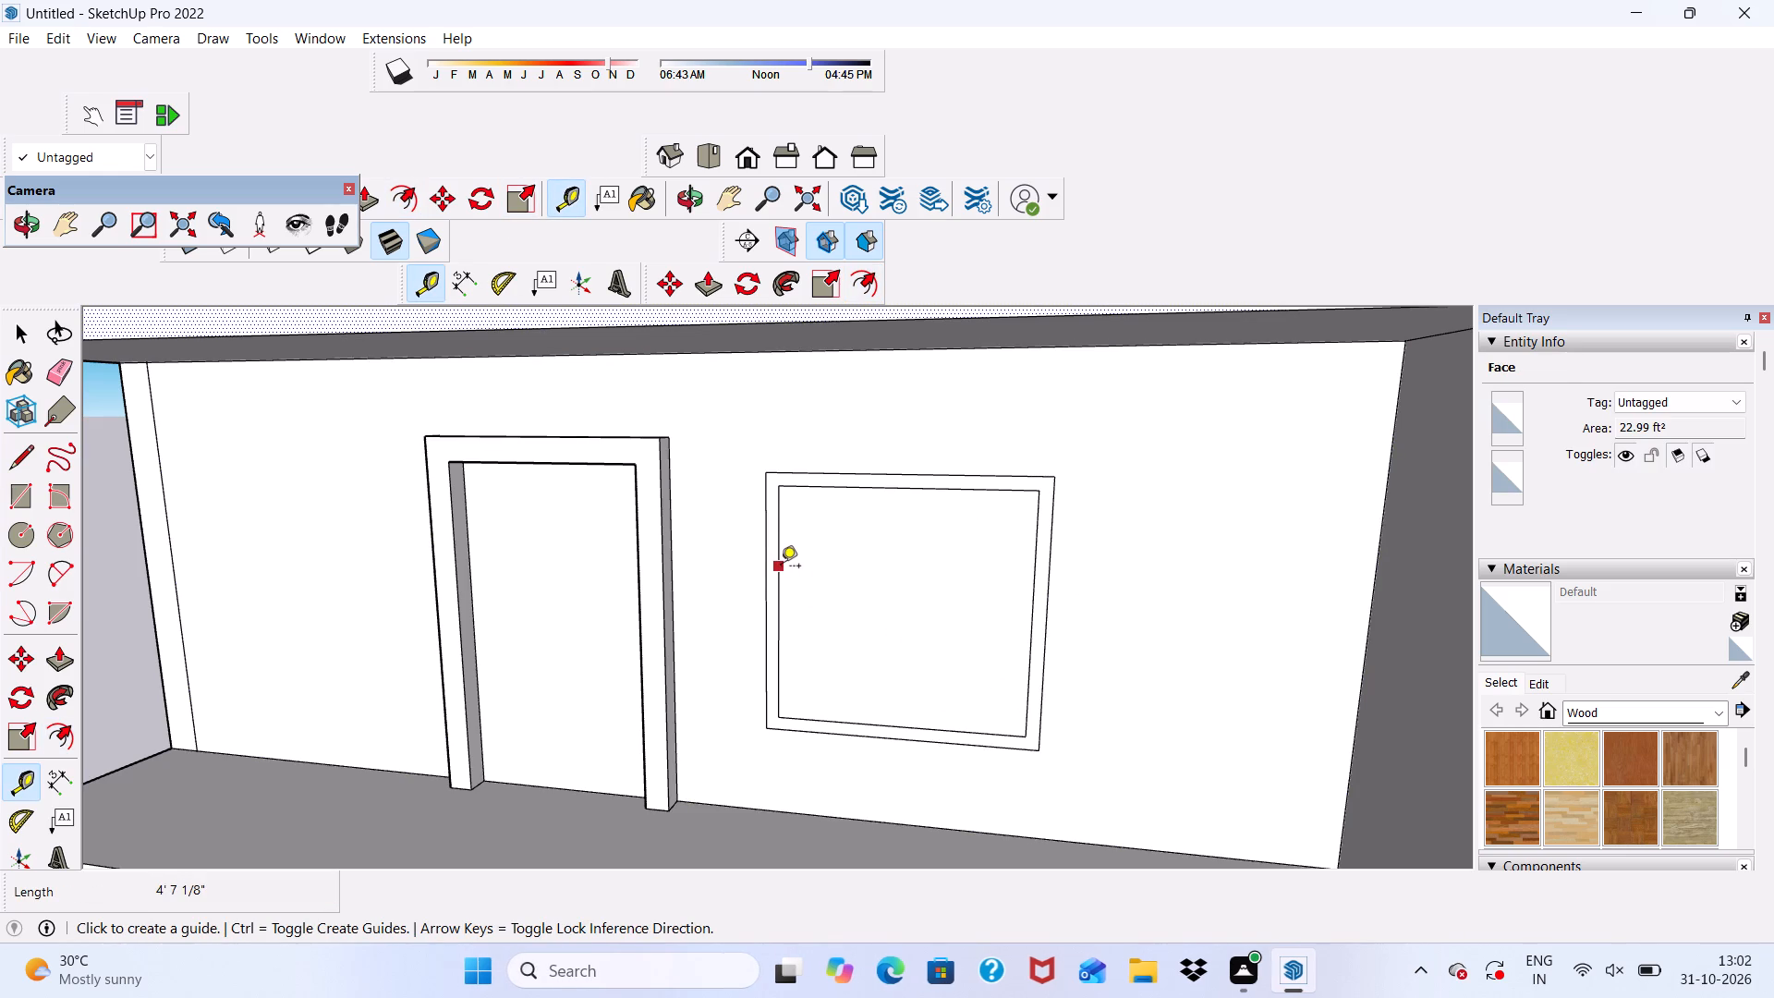
{"action": "left_click", "coordinate": [781, 567]}
{"action": "scroll", "coordinate": [906, 488], "scroll_direction": "up", "scroll_amount": 1}
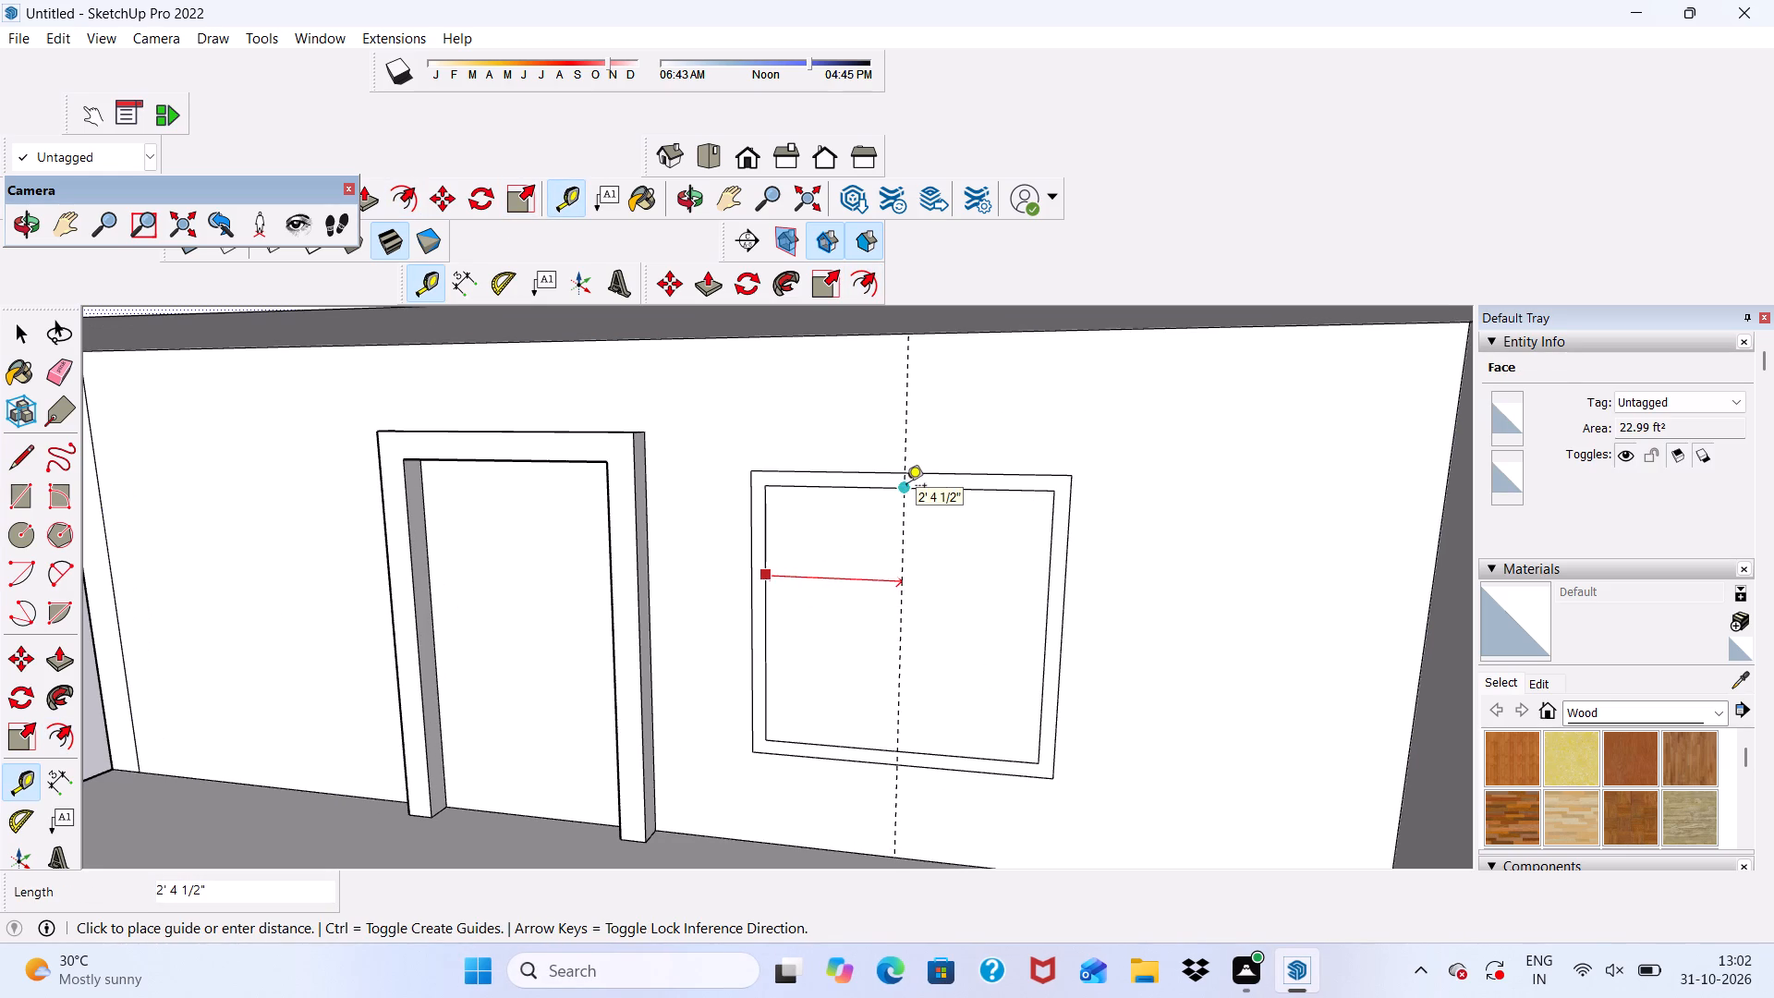
{"action": "left_click", "coordinate": [906, 487]}
{"action": "left_click", "coordinate": [906, 527]}
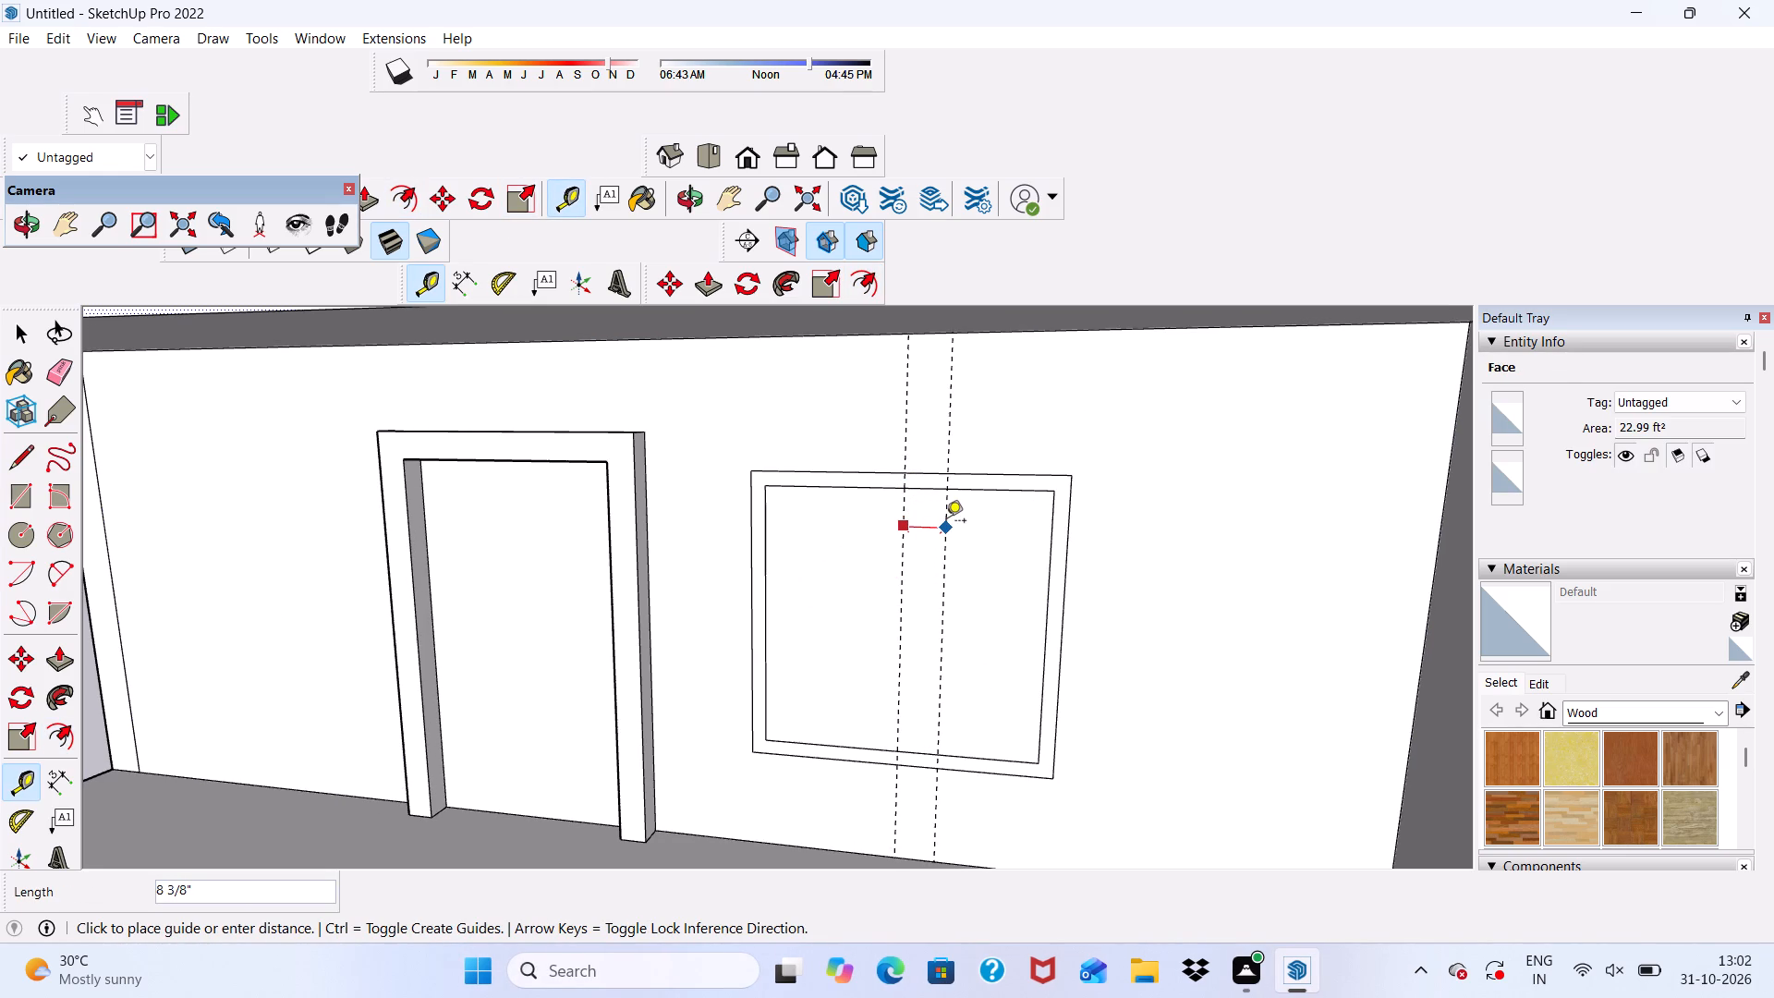
{"action": "key", "text": "6"}
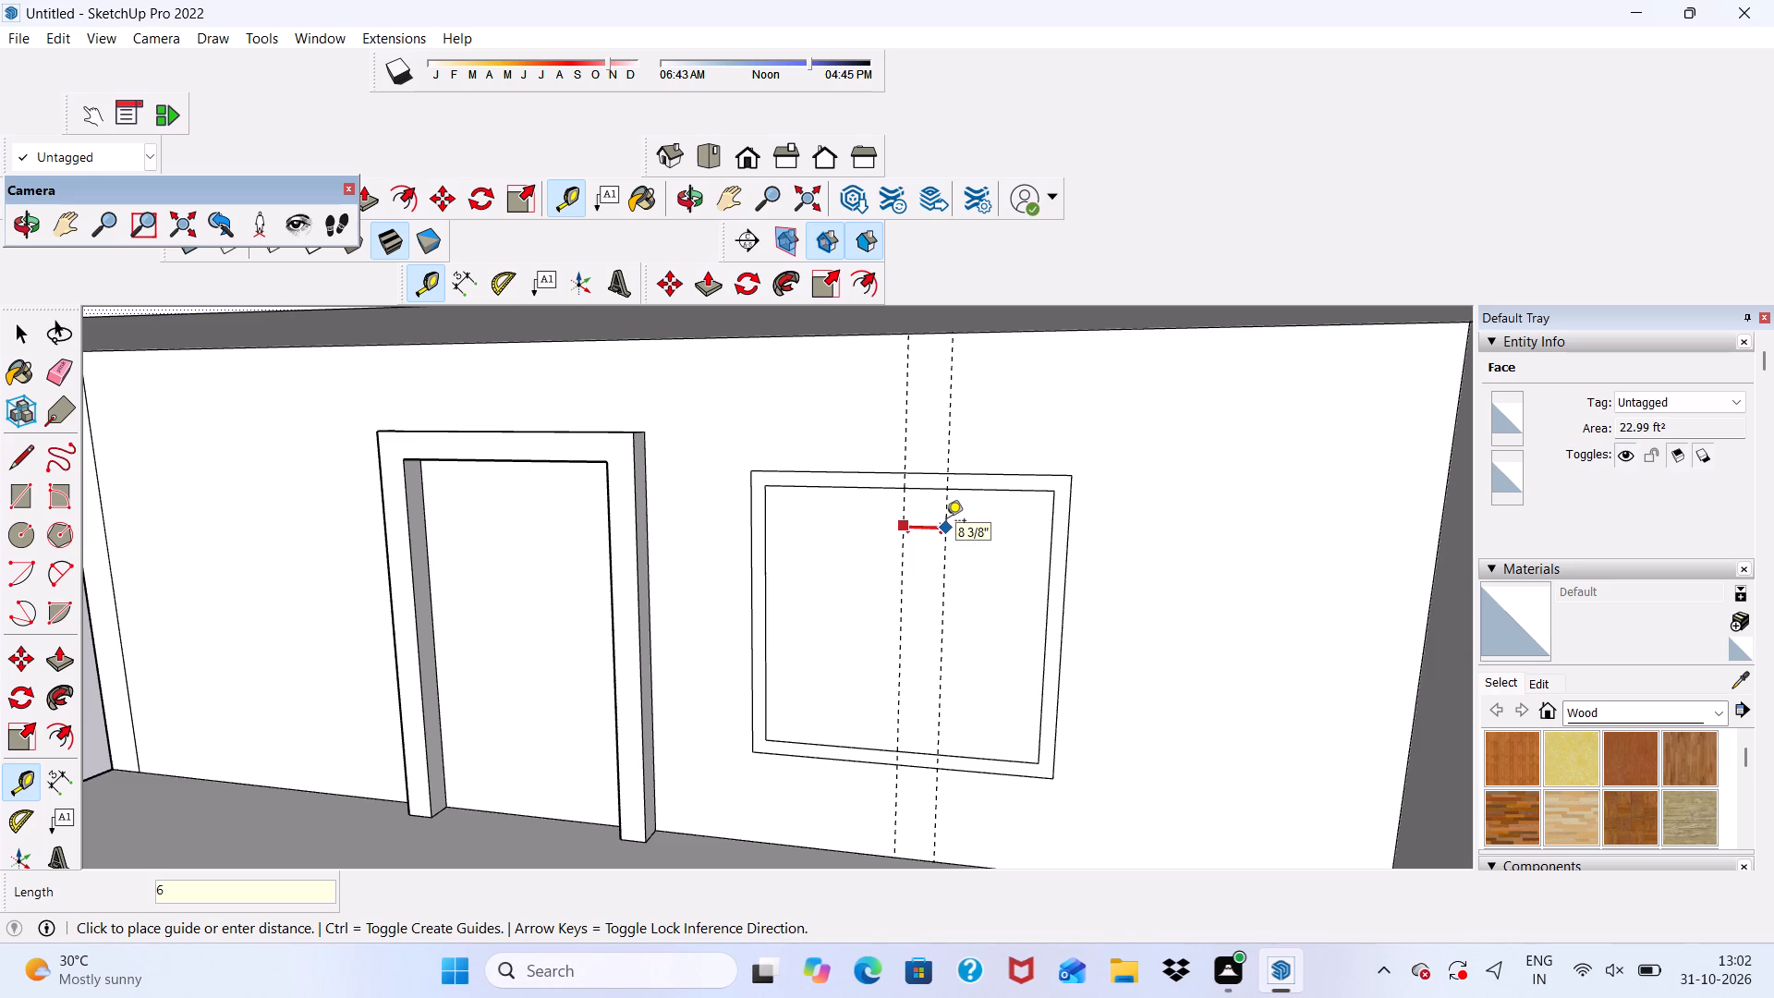
{"action": "key", "text": "BackSpace"}
{"action": "key", "text": "BackSpace"}
{"action": "key", "text": "3"}
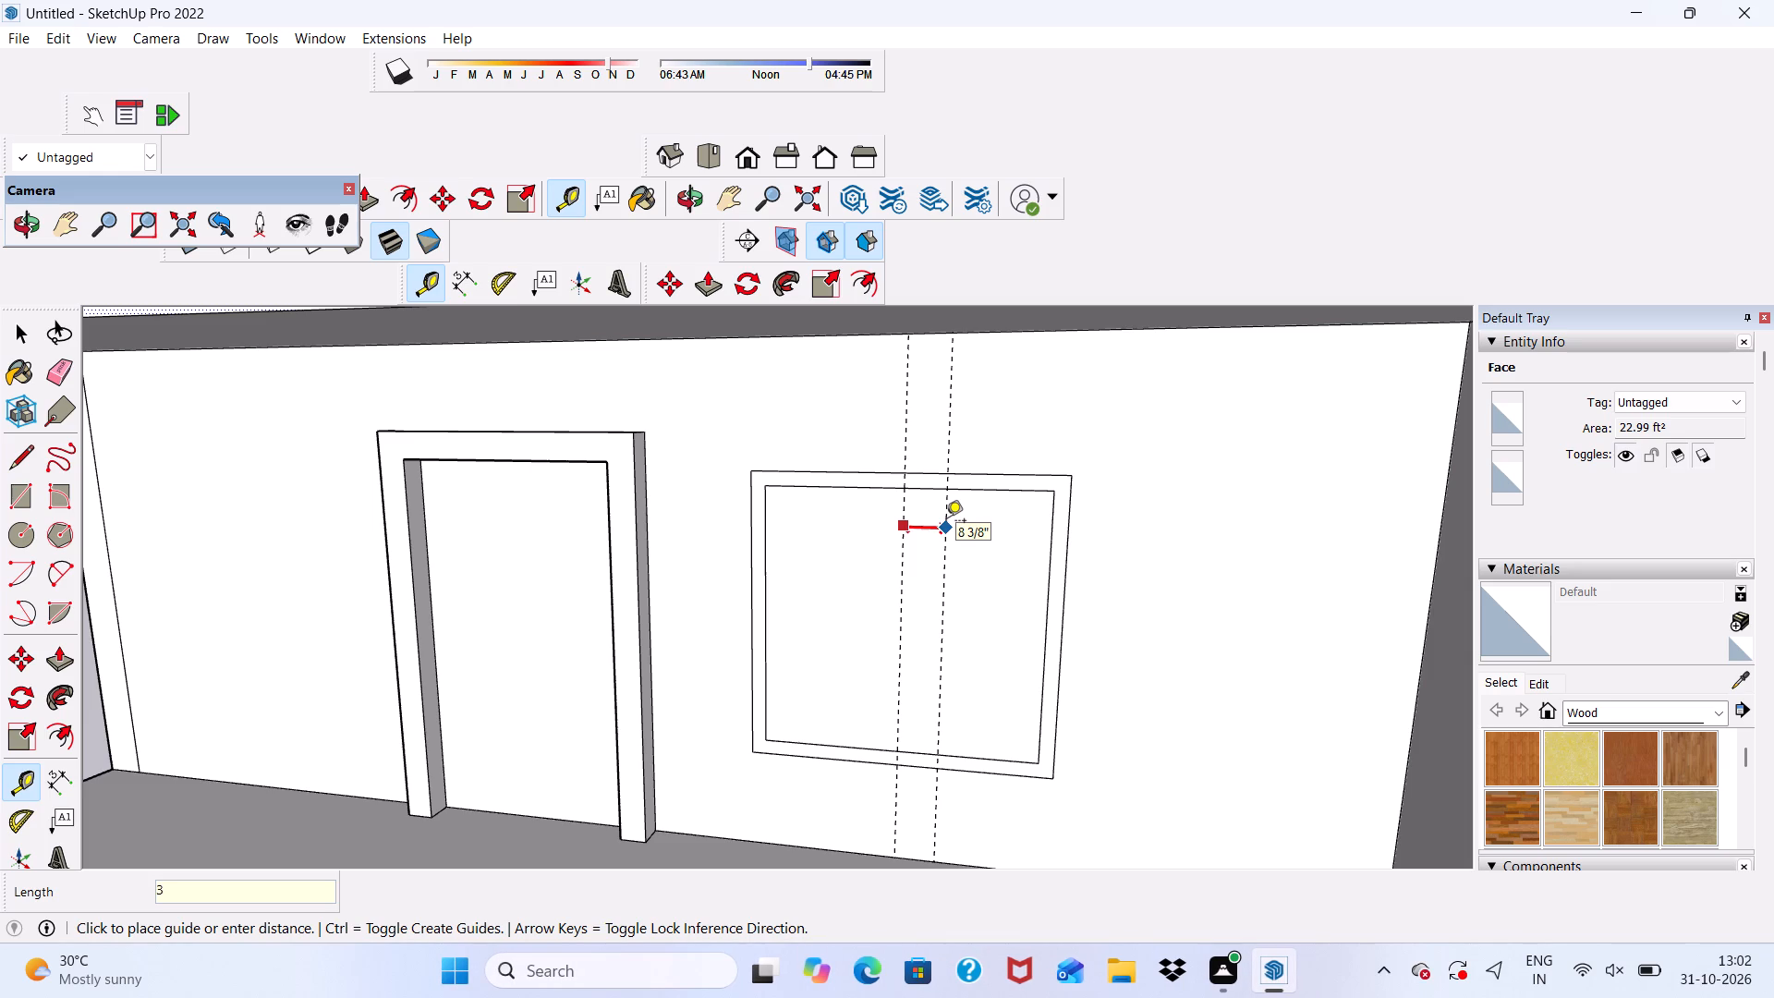
{"action": "key", "text": "shift+quotedbl"}
{"action": "key", "text": "Return"}
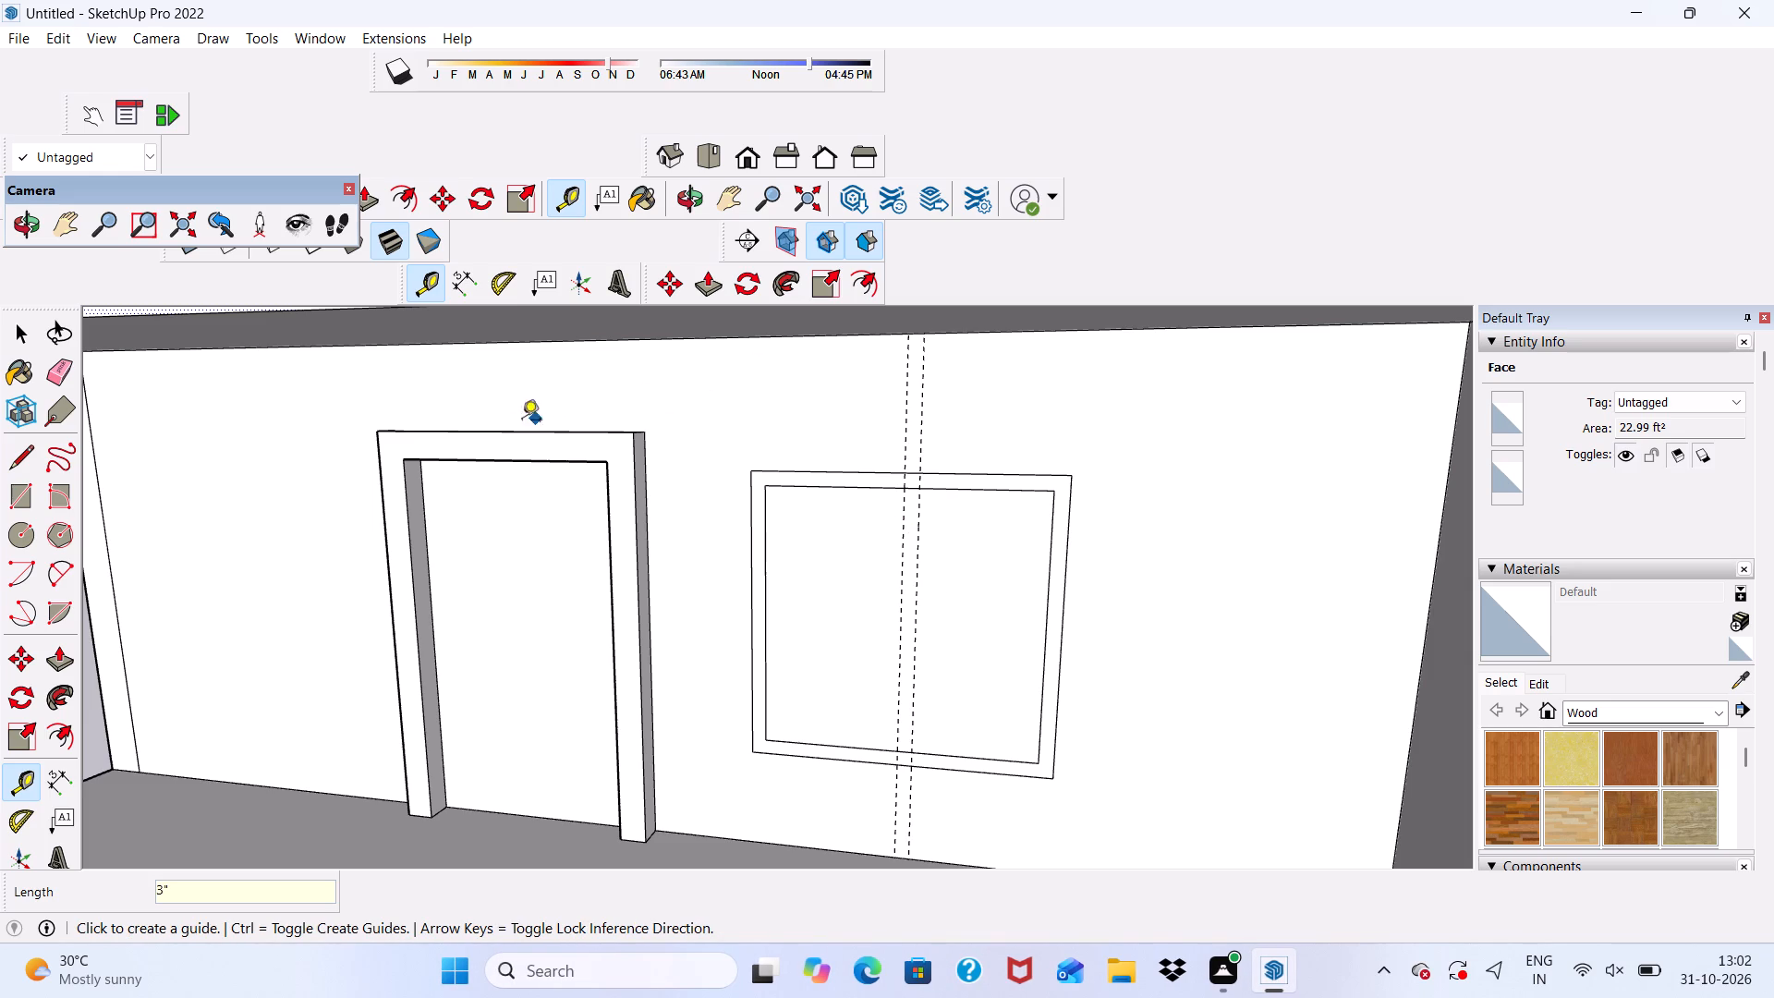
Draw two vertical edges along the guides, from the window border's inner top edge to its inner bottom edge, outlining a central mullion.
{"action": "left_click", "coordinate": [19, 460]}
{"action": "scroll", "coordinate": [200, 545], "scroll_direction": "down", "scroll_amount": 4}
{"action": "middle_click_drag", "start_coordinate": [390, 644], "coordinate": [506, 602]}
{"action": "scroll", "coordinate": [780, 537], "scroll_direction": "up", "scroll_amount": 2}
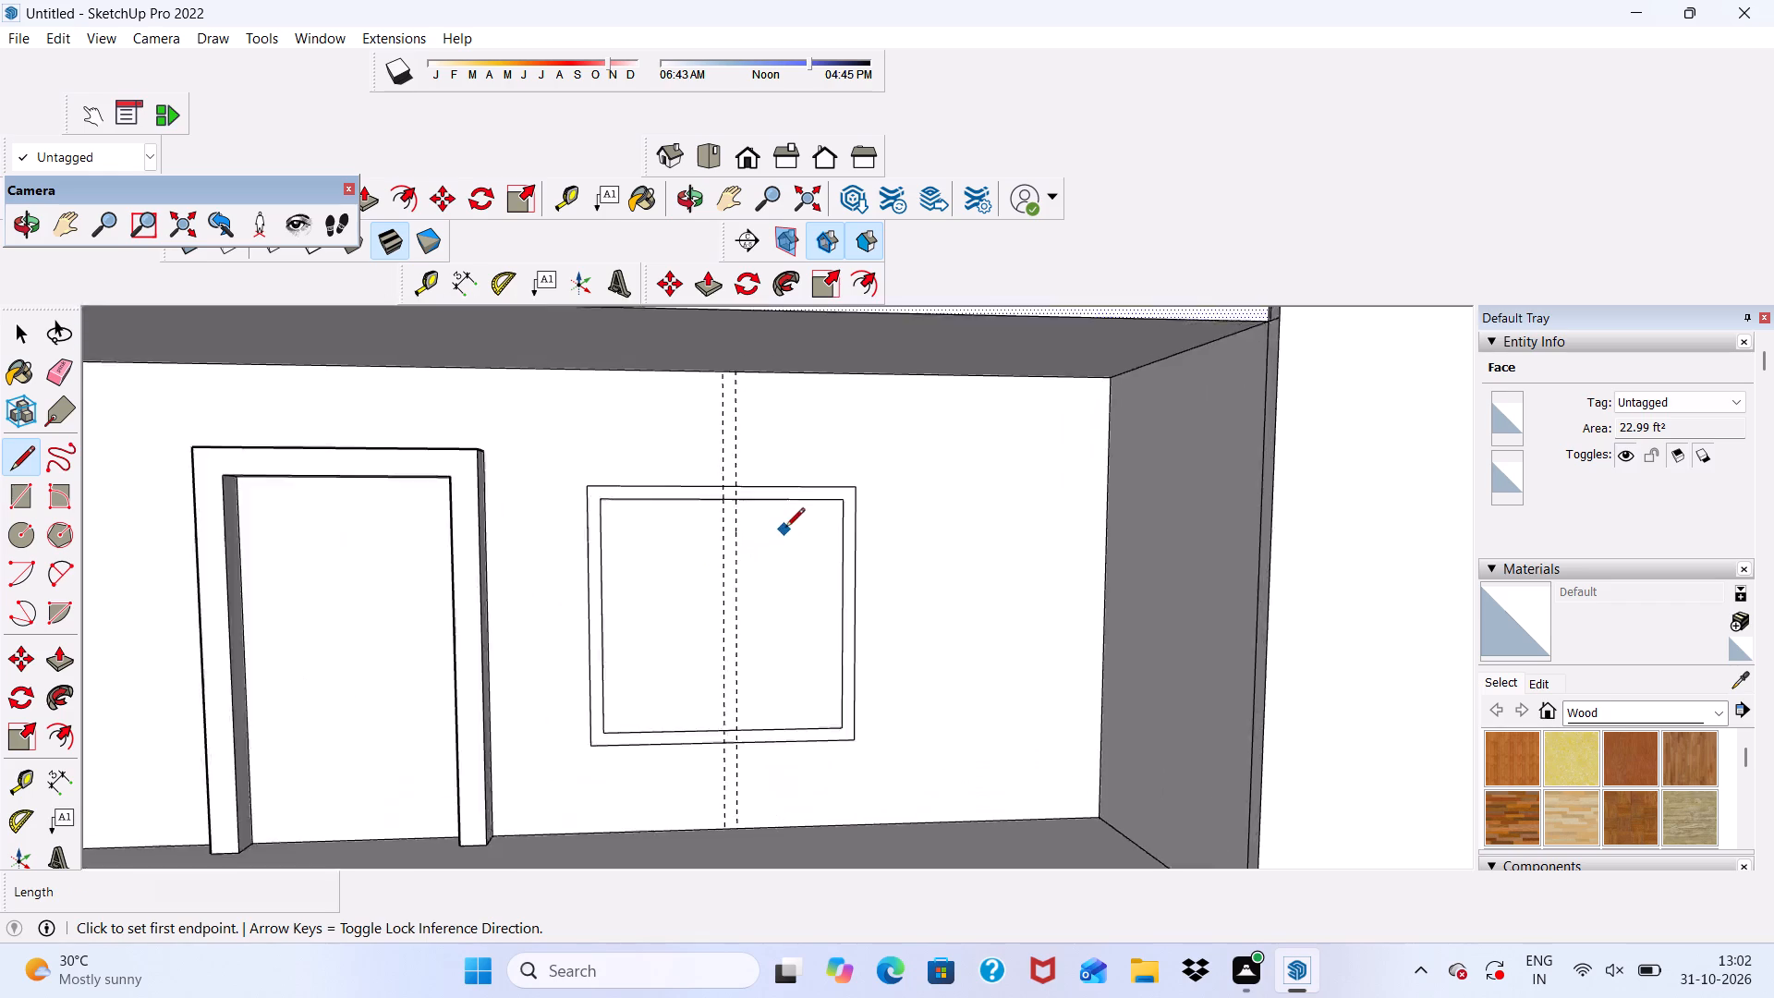
{"action": "scroll", "coordinate": [785, 529], "scroll_direction": "up", "scroll_amount": 4}
{"action": "scroll", "coordinate": [703, 495], "scroll_direction": "up", "scroll_amount": 5}
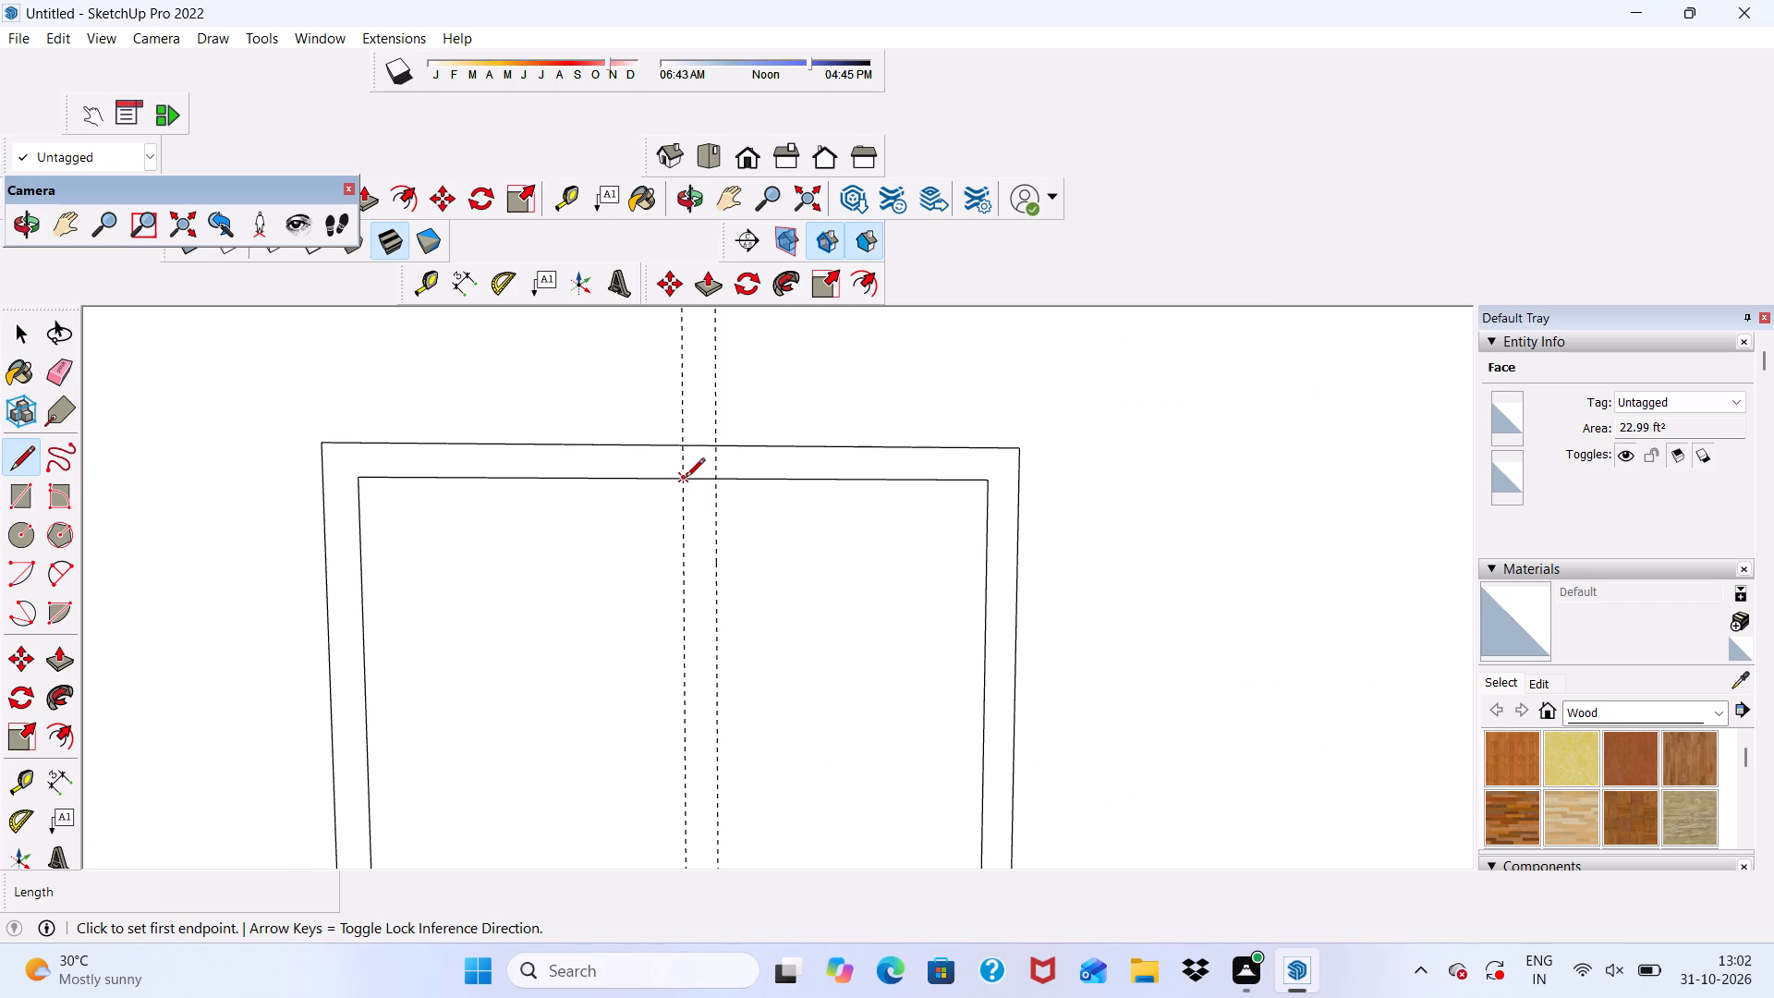
{"action": "left_click", "coordinate": [686, 479]}
{"action": "scroll", "coordinate": [681, 479], "scroll_direction": "down", "scroll_amount": 14}
{"action": "scroll", "coordinate": [681, 708], "scroll_direction": "up", "scroll_amount": 3}
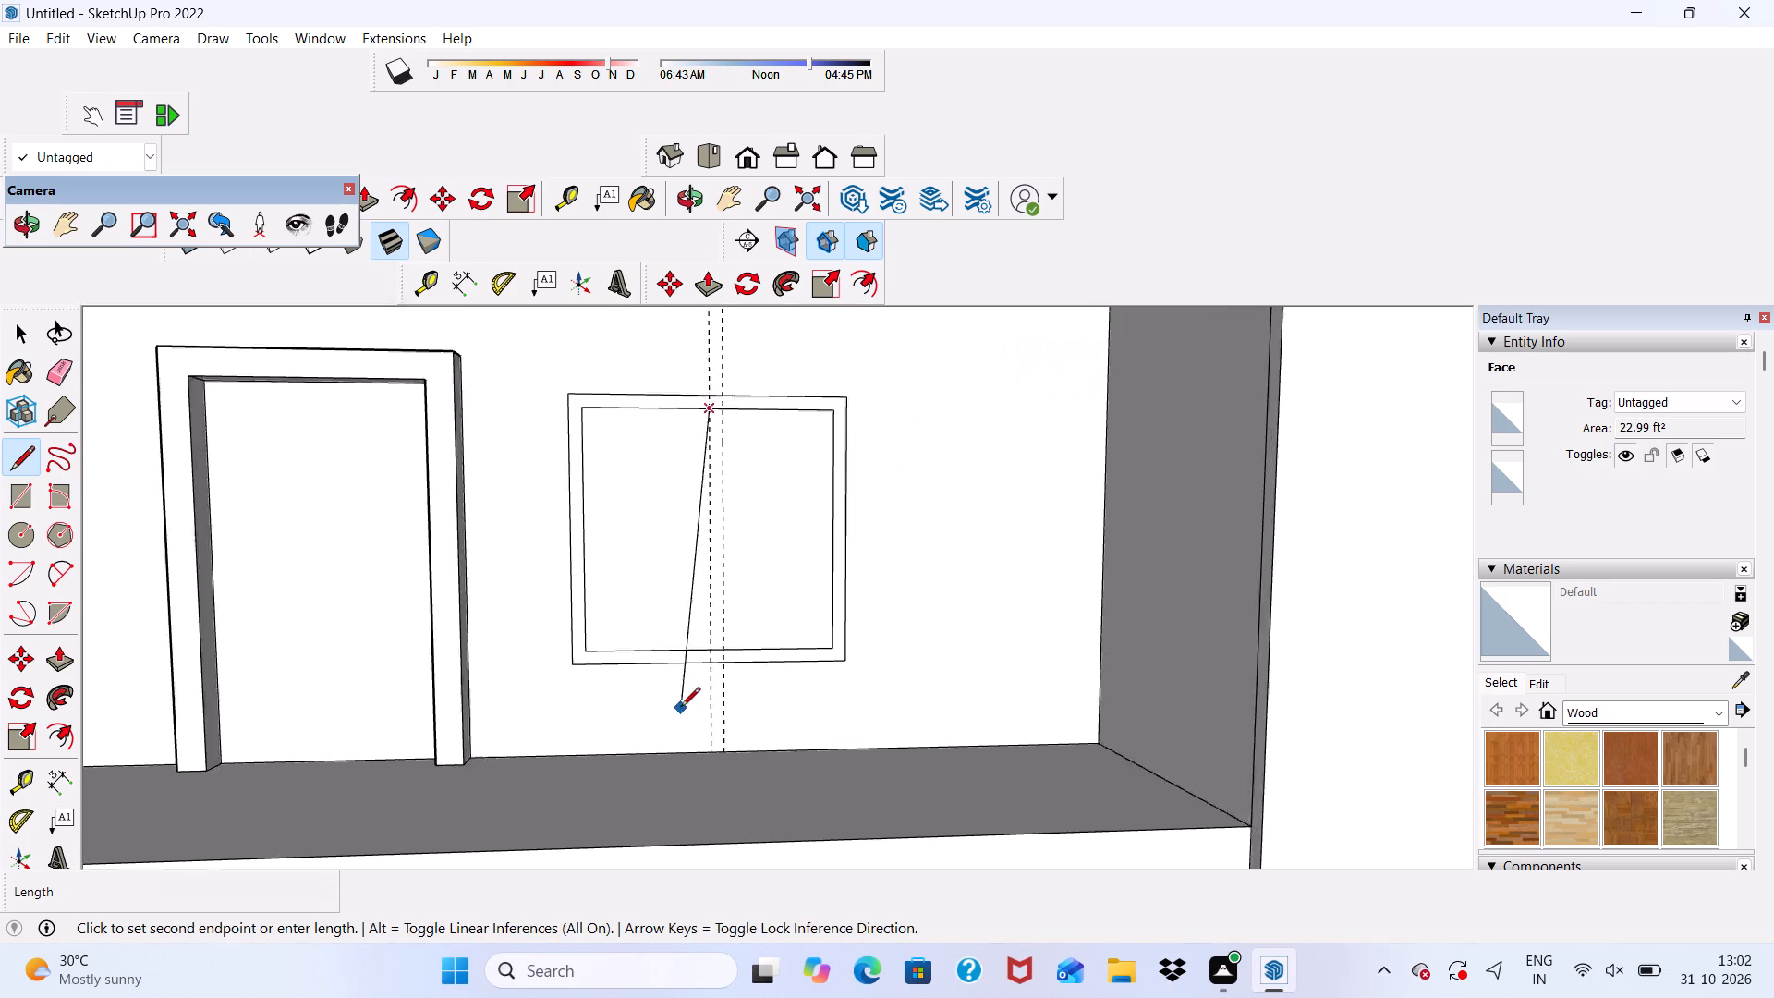
{"action": "scroll", "coordinate": [681, 708], "scroll_direction": "up", "scroll_amount": 2}
{"action": "scroll", "coordinate": [729, 638], "scroll_direction": "up", "scroll_amount": 11}
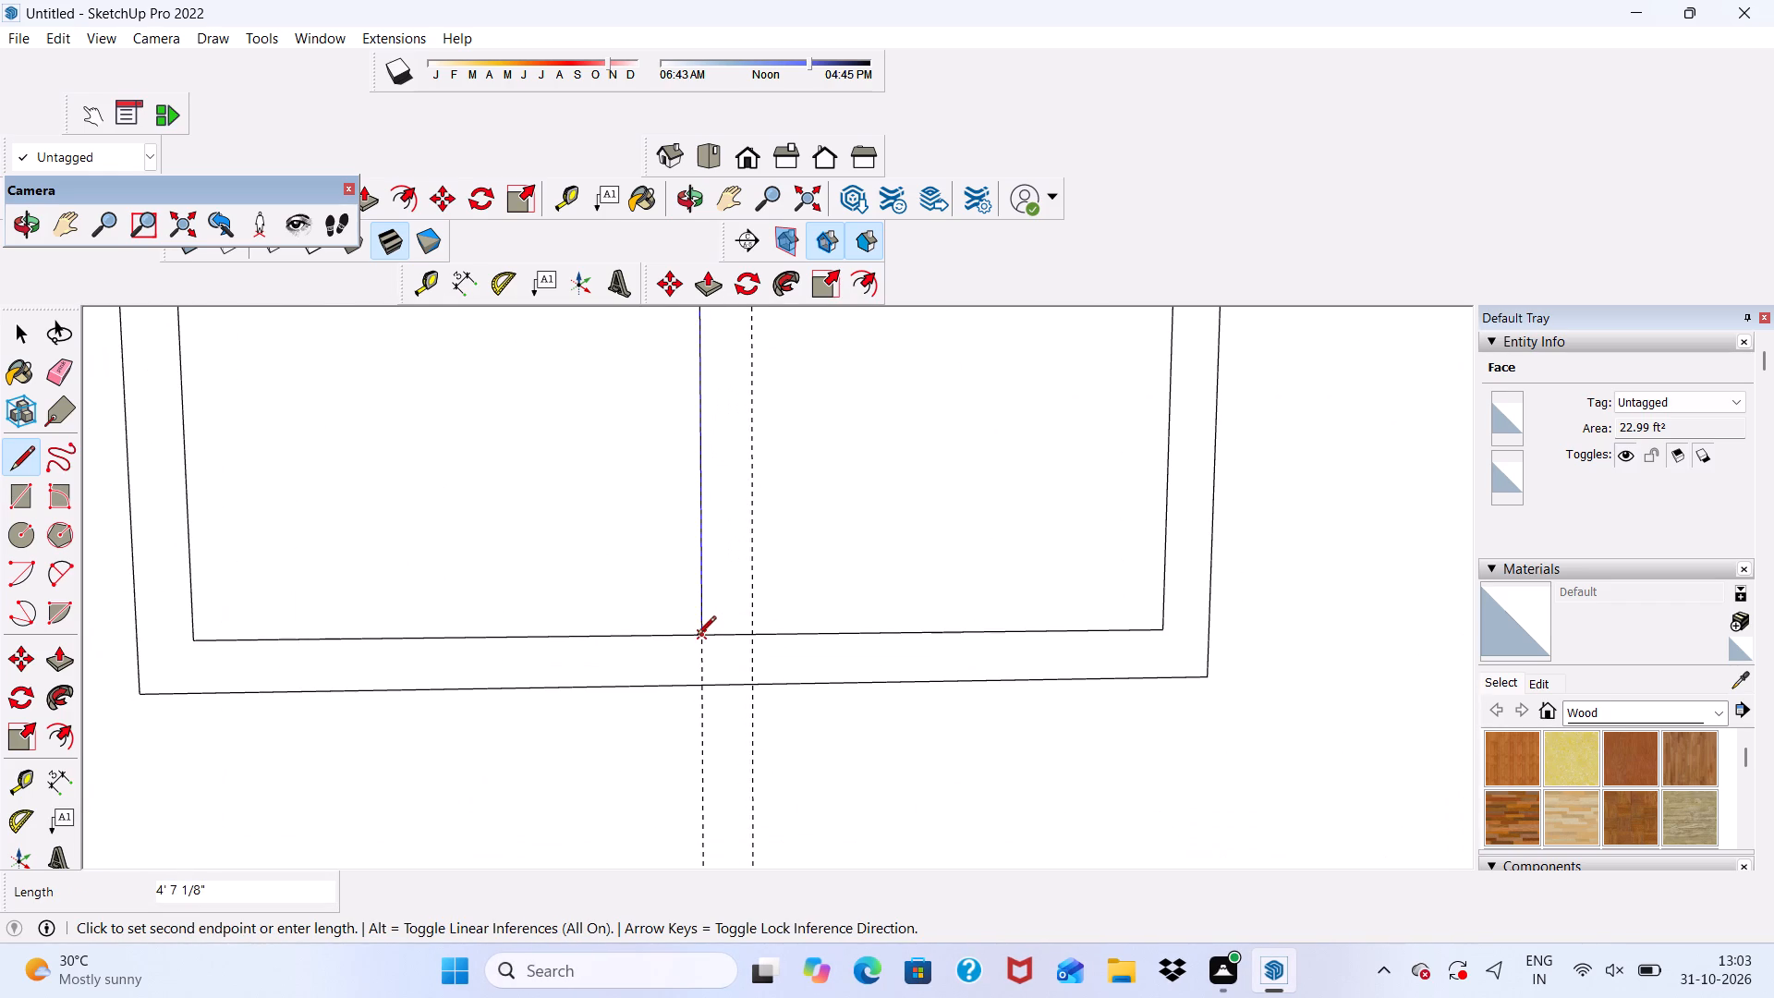
{"action": "left_click", "coordinate": [697, 636]}
{"action": "left_click", "coordinate": [756, 636]}
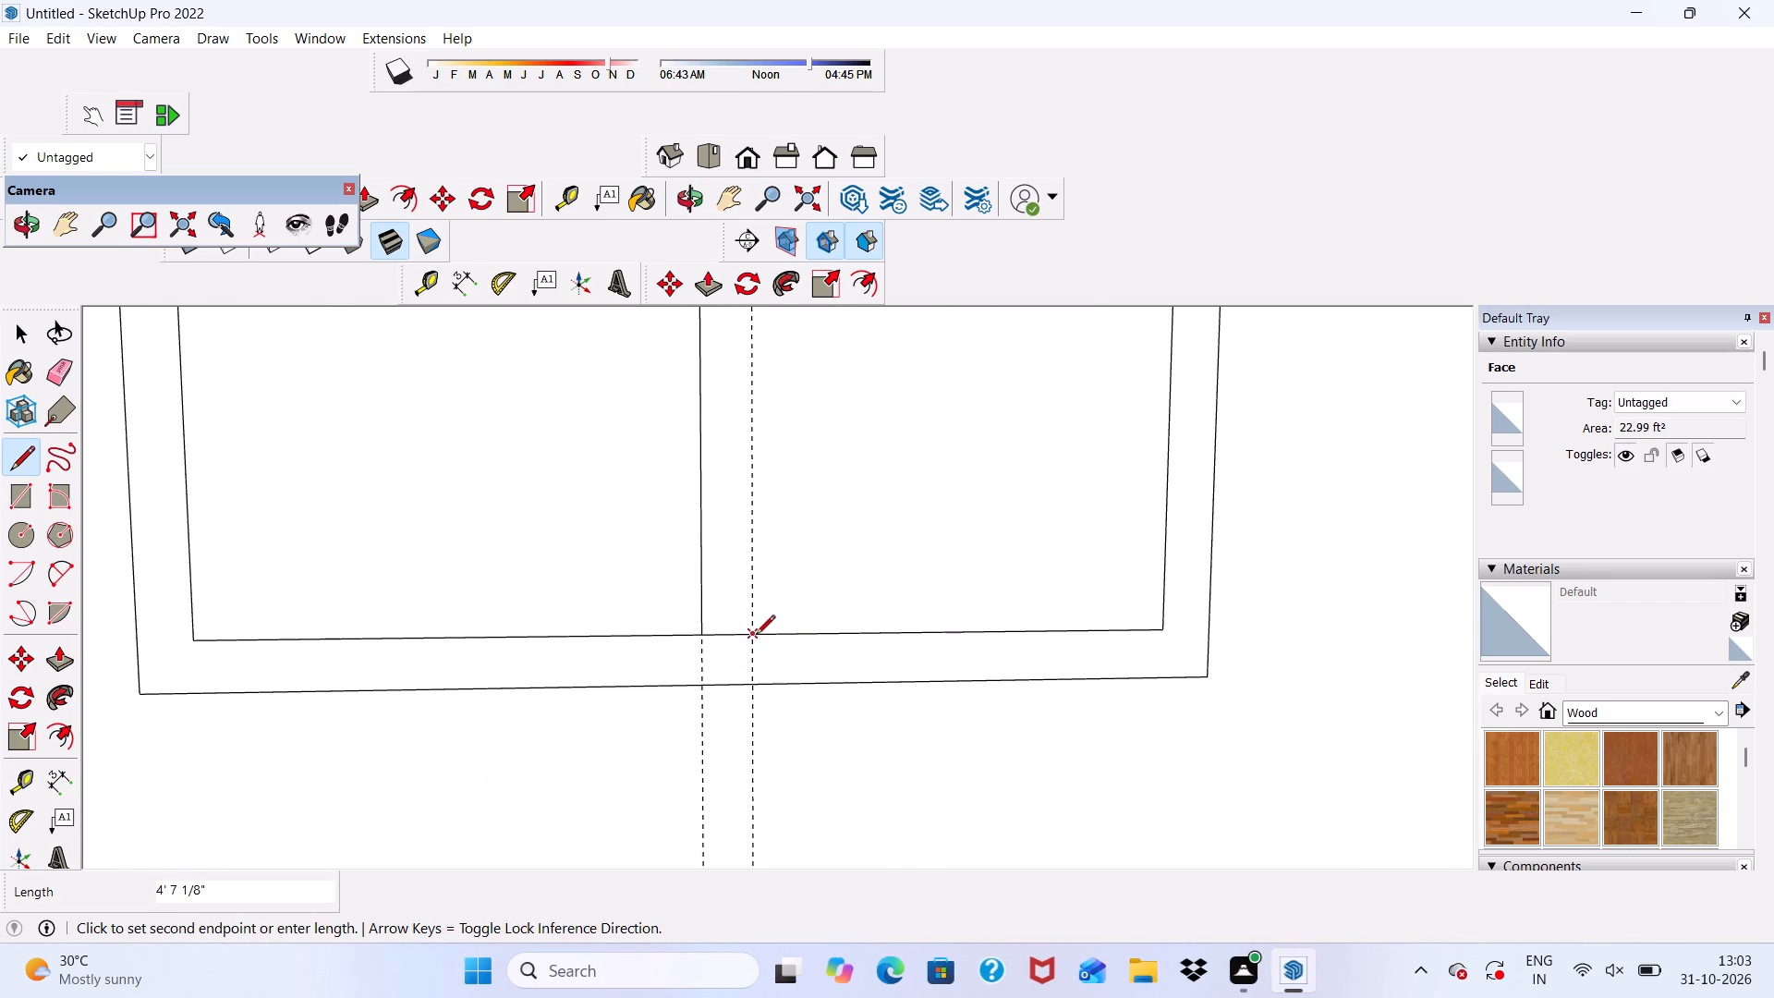
{"action": "scroll", "coordinate": [764, 777], "scroll_direction": "down", "scroll_amount": 12}
{"action": "scroll", "coordinate": [747, 401], "scroll_direction": "up", "scroll_amount": 6}
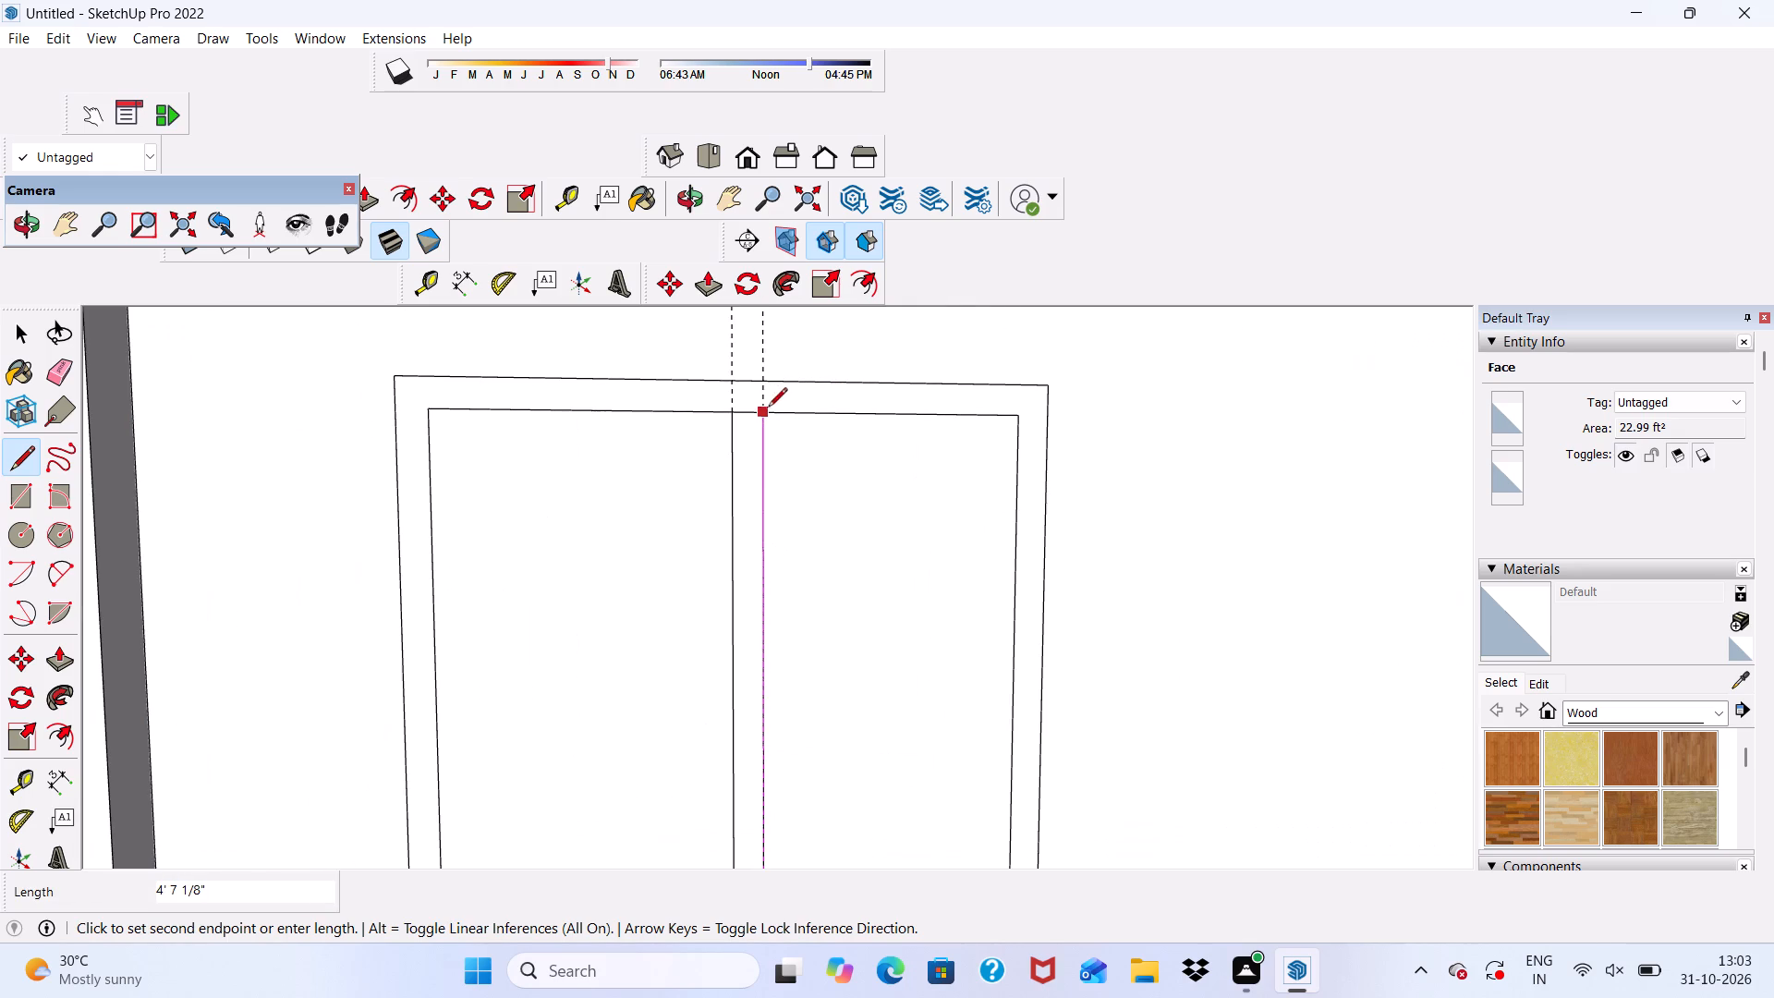
{"action": "left_click", "coordinate": [759, 408]}
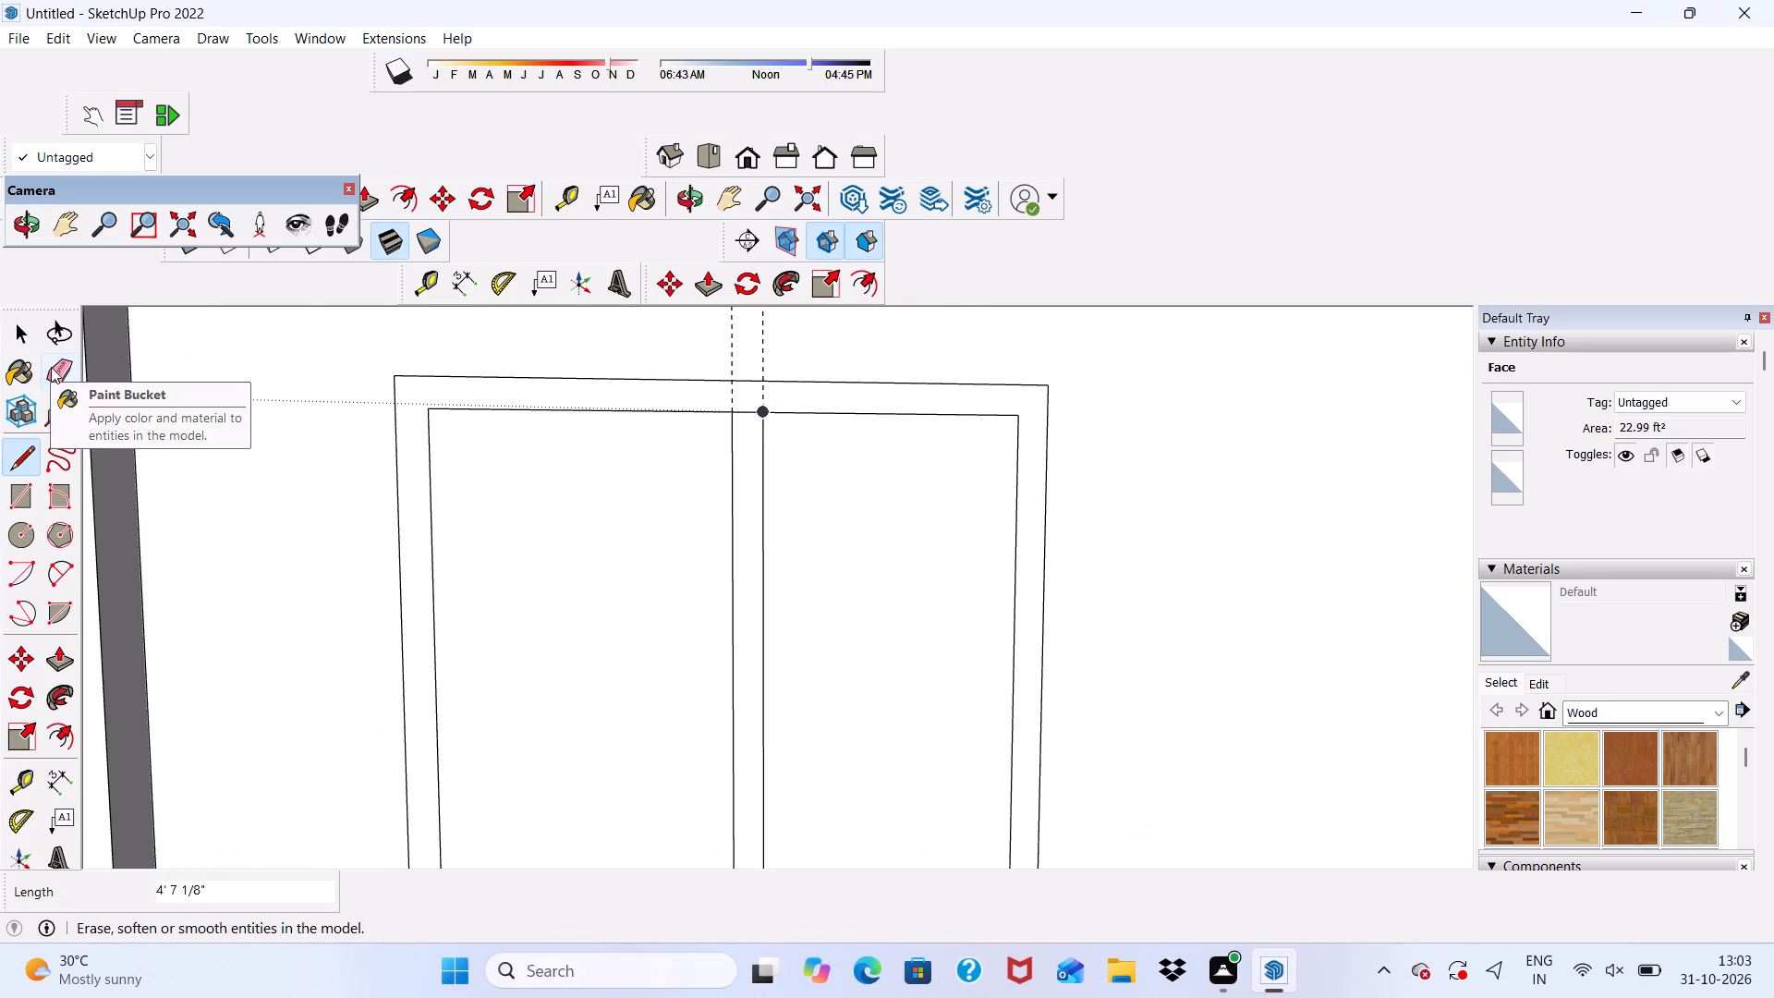
Erase both guides and the short edge segments at the mullion's top and bottom so it merges with the window frame.
{"action": "left_click_drag", "start_coordinate": [51, 367], "coordinate": [59, 371]}
{"action": "left_click_drag", "start_coordinate": [797, 324], "coordinate": [856, 307]}
{"action": "left_click_drag", "start_coordinate": [706, 351], "coordinate": [770, 351]}
{"action": "left_click_drag", "start_coordinate": [739, 446], "coordinate": [744, 465]}
{"action": "scroll", "coordinate": [745, 431], "scroll_direction": "down", "scroll_amount": 2}
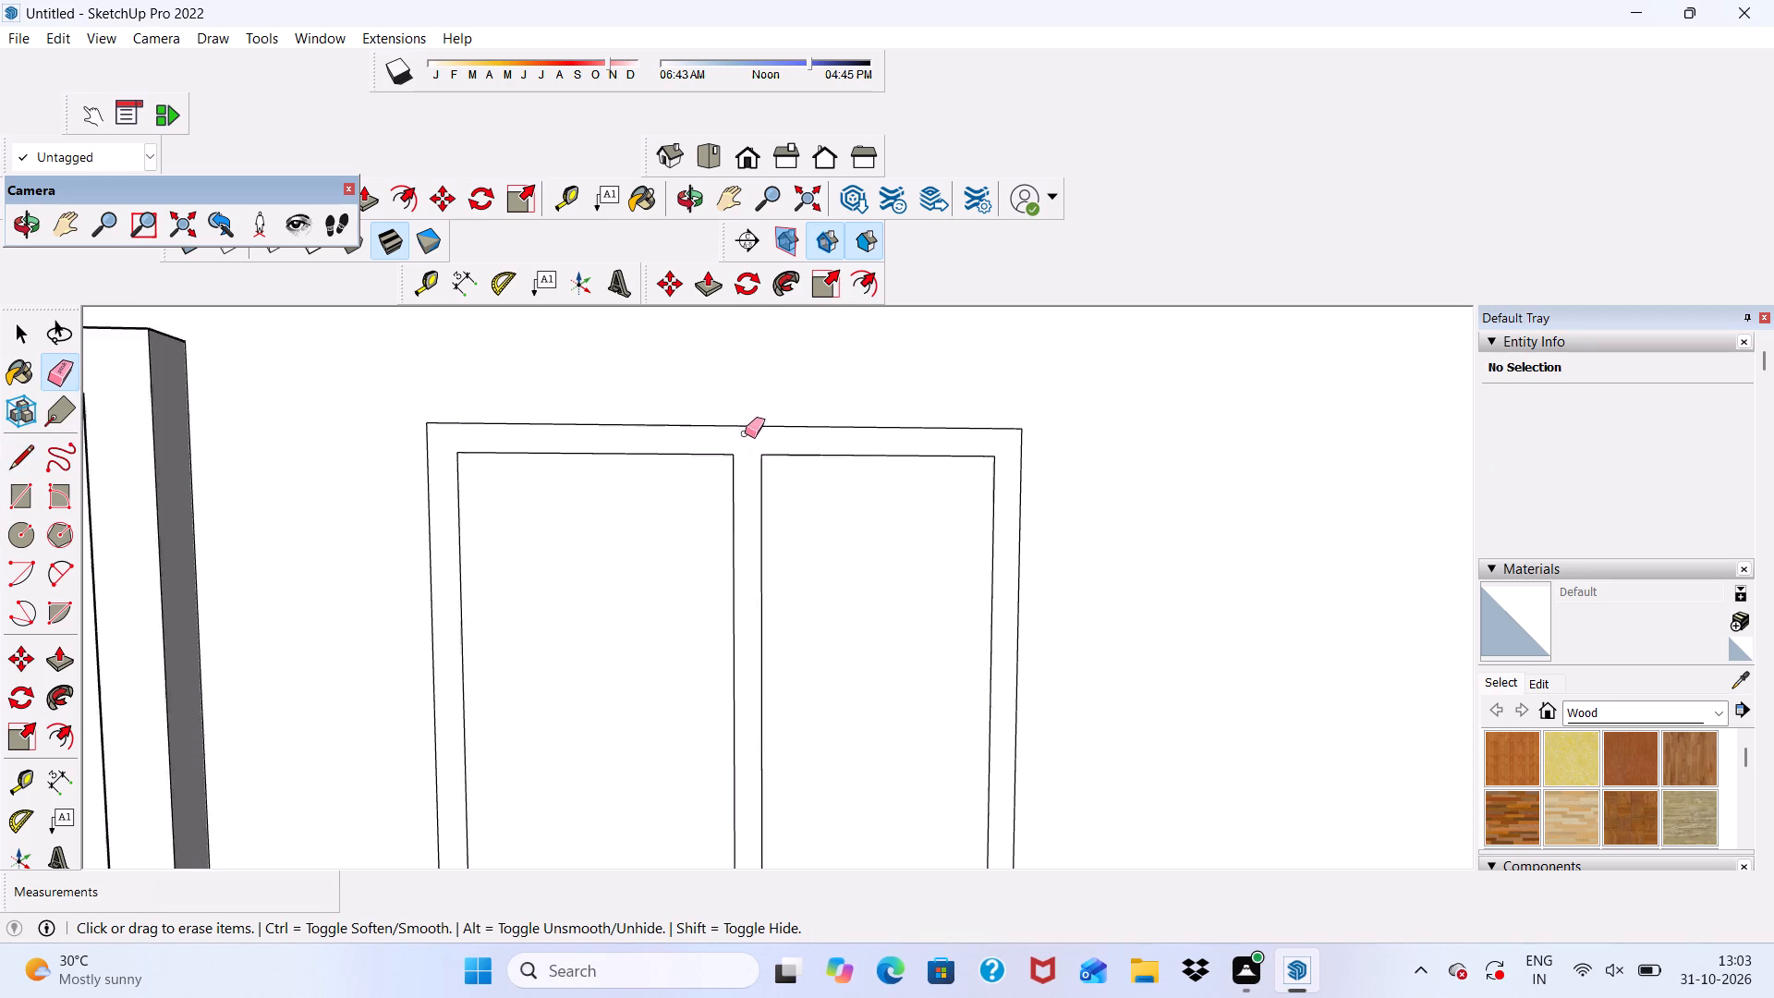
{"action": "scroll", "coordinate": [745, 433], "scroll_direction": "down", "scroll_amount": 16}
{"action": "scroll", "coordinate": [775, 585], "scroll_direction": "up", "scroll_amount": 20}
{"action": "scroll", "coordinate": [775, 585], "scroll_direction": "up", "scroll_amount": 5}
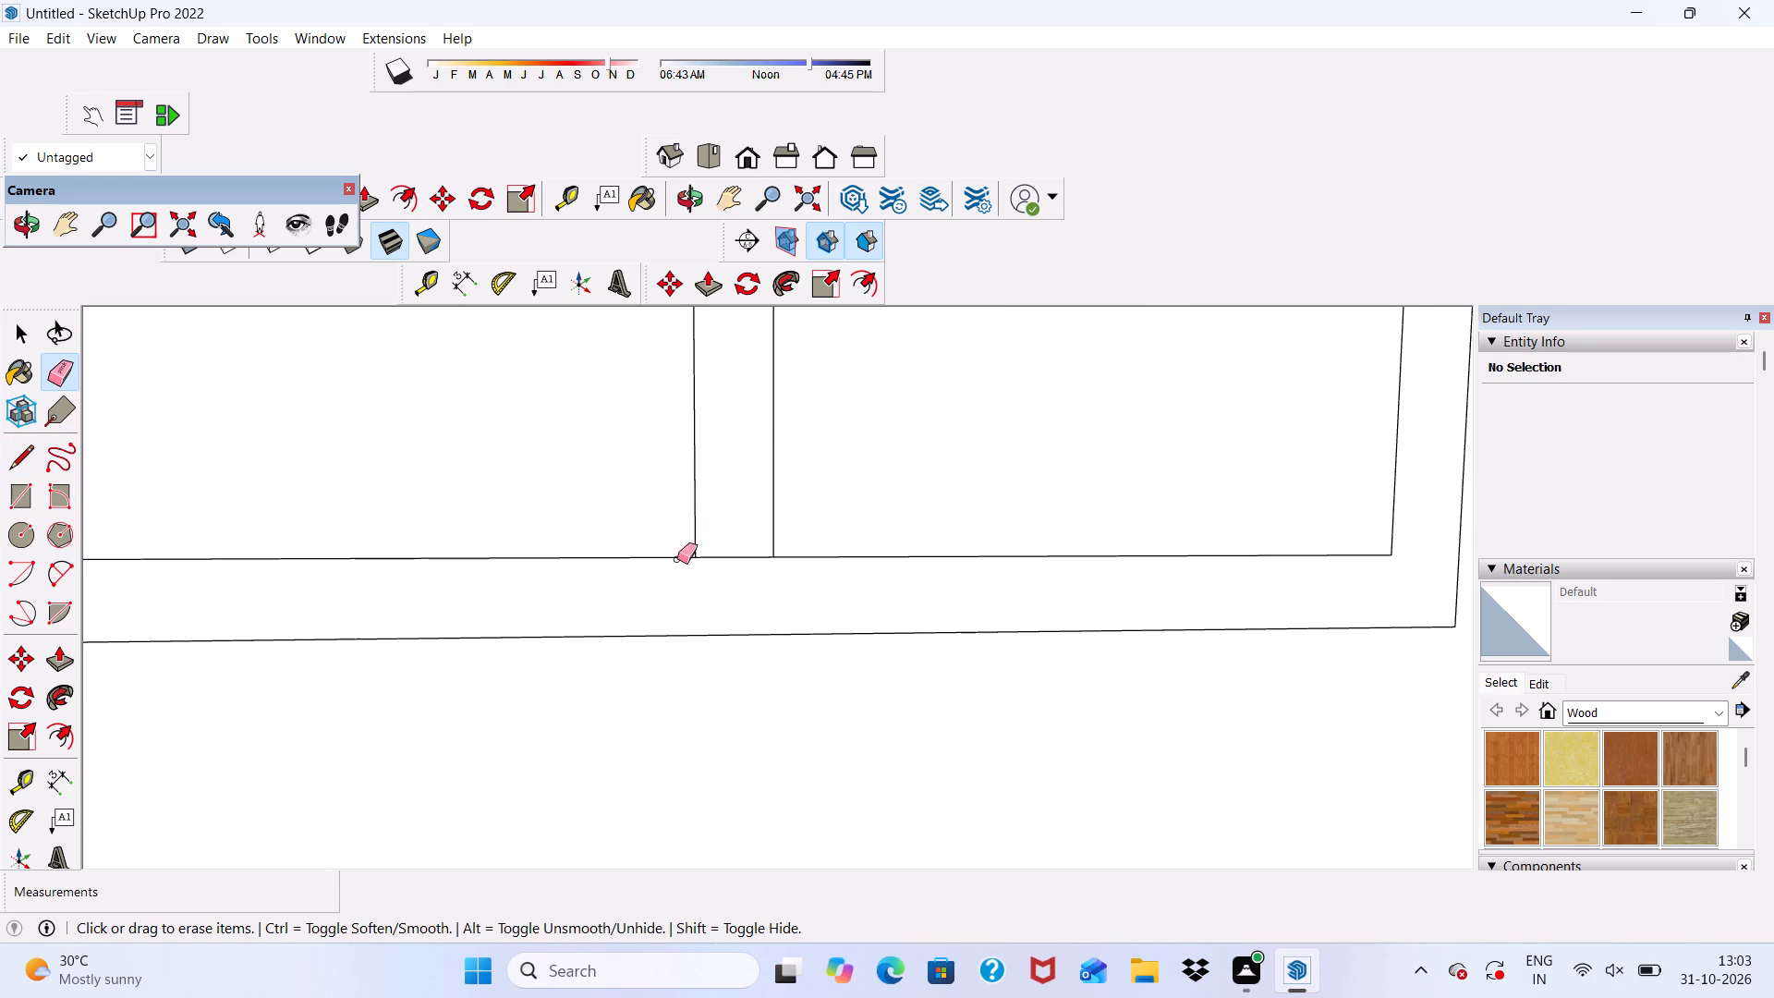
{"action": "left_click_drag", "start_coordinate": [703, 540], "coordinate": [719, 578]}
Push/Pull the window's frame and mullion face outward from the wall by 3".
{"action": "left_click", "coordinate": [711, 285]}
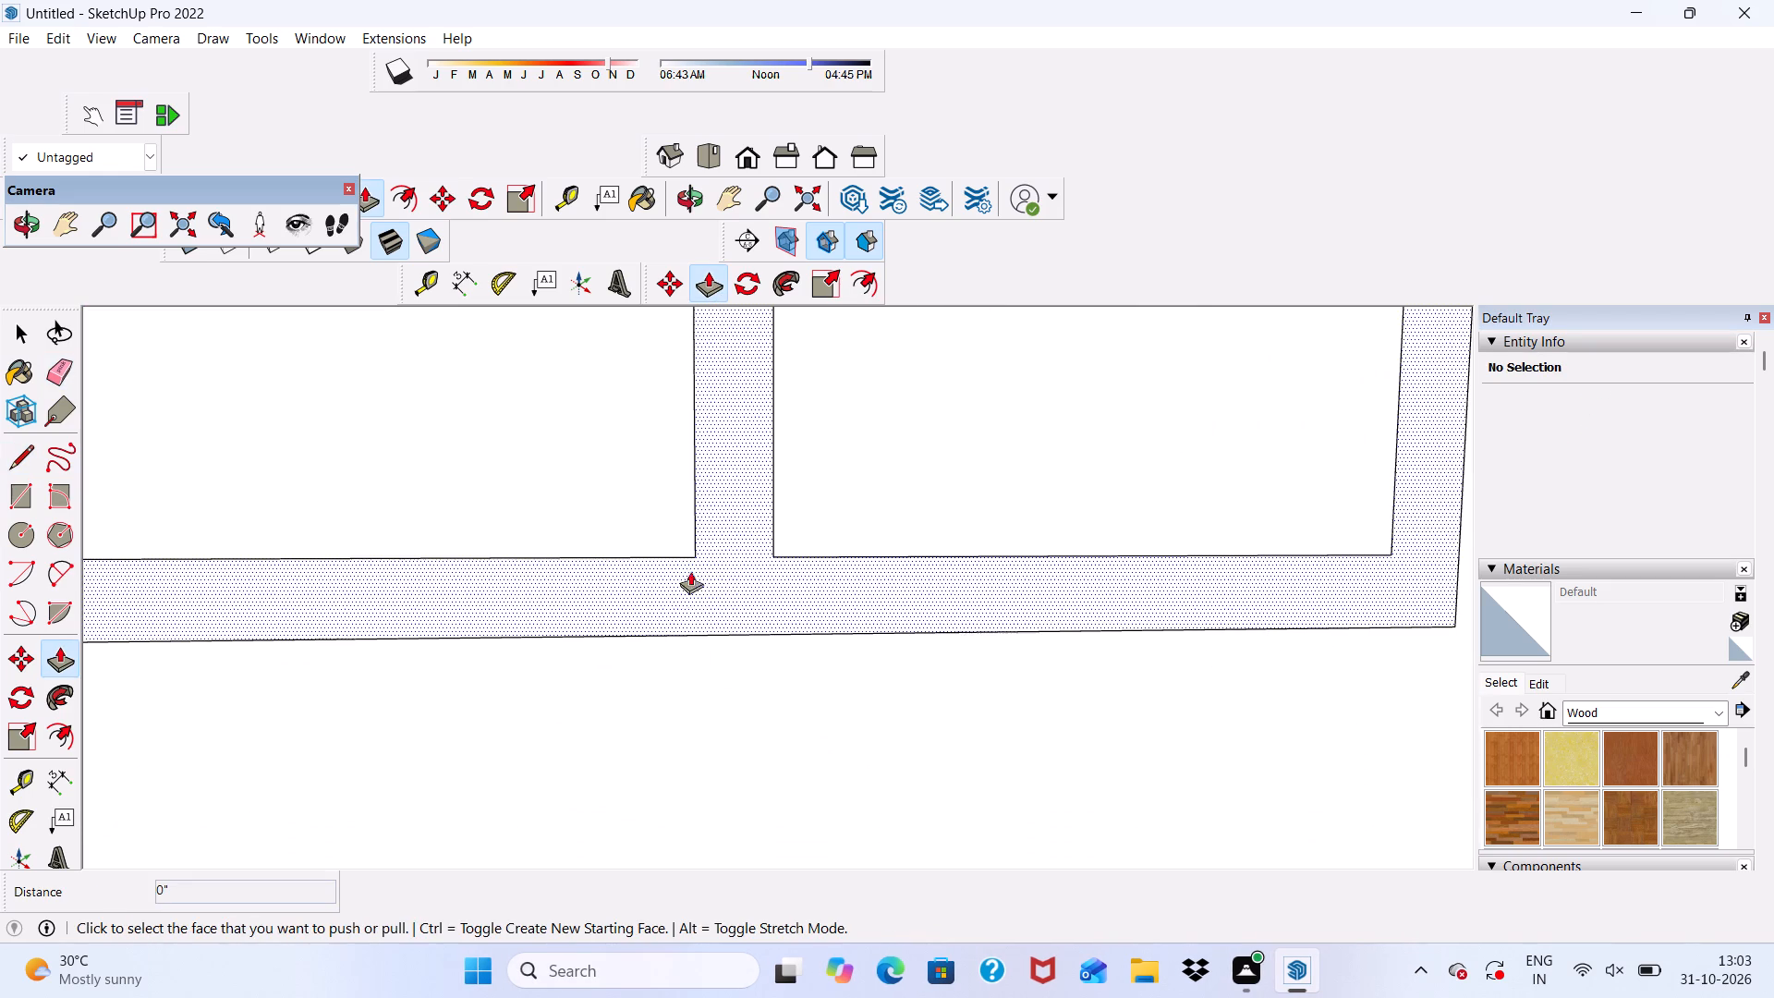
{"action": "left_click", "coordinate": [713, 576]}
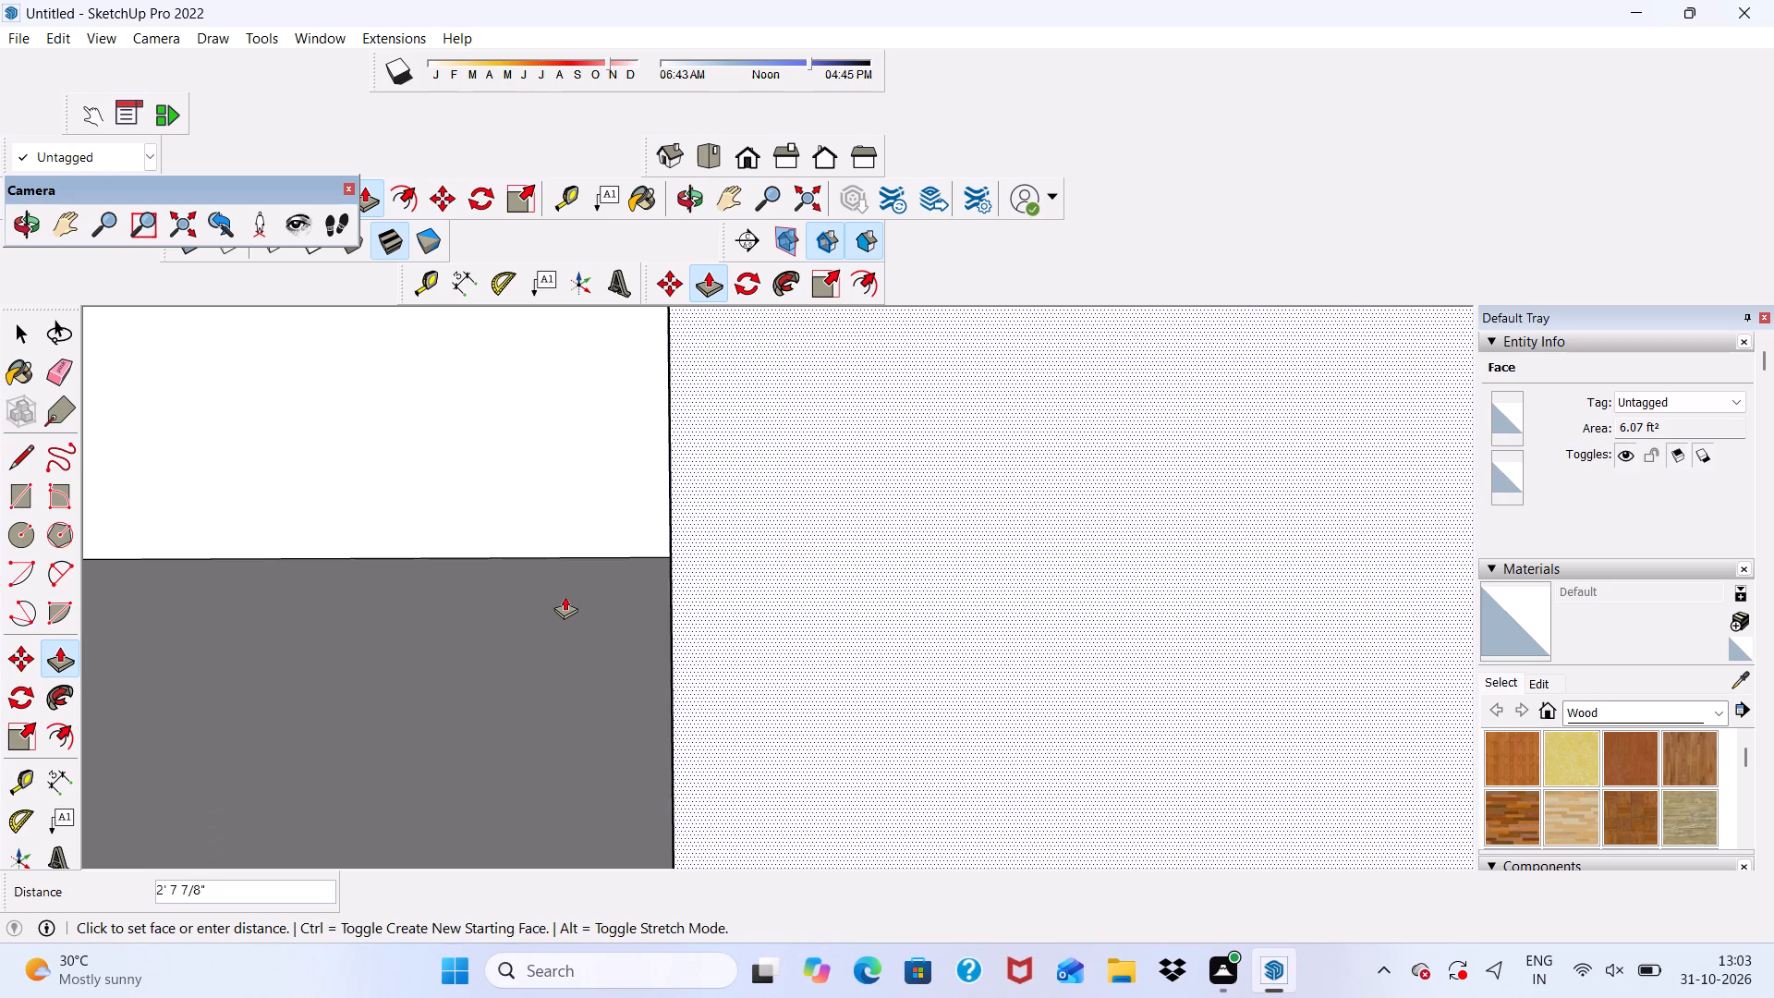
{"action": "key", "text": "3"}
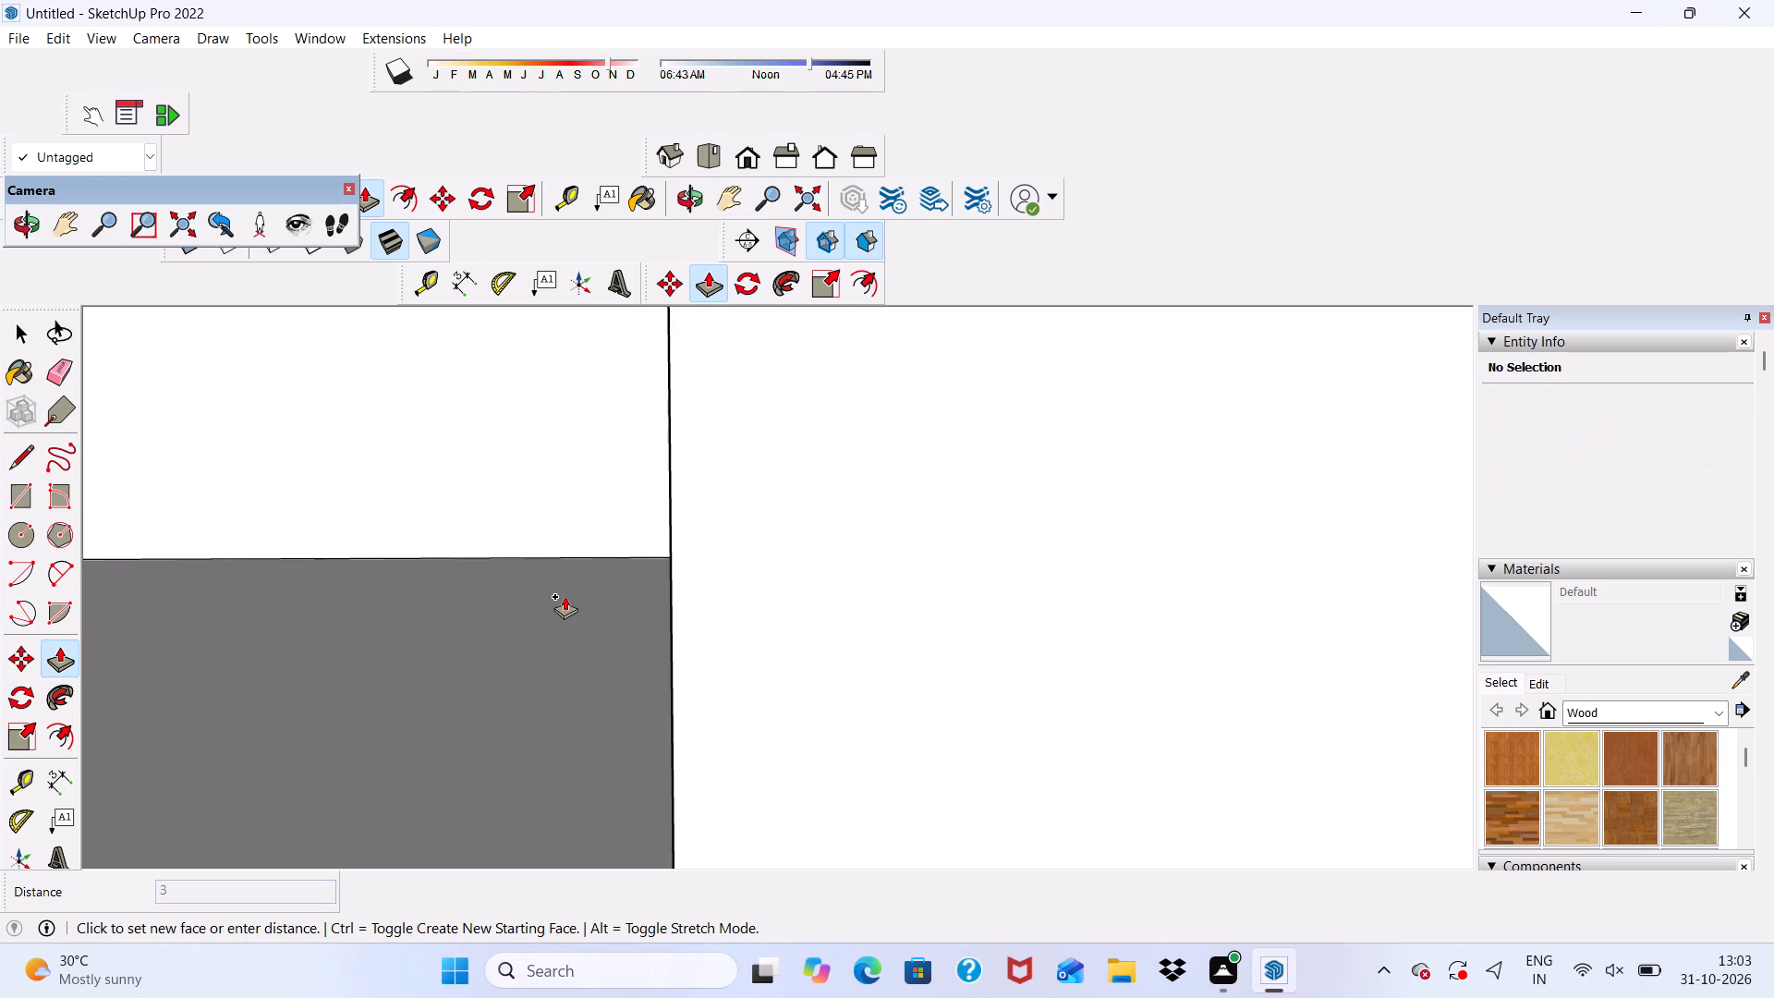
{"action": "key", "text": "shift+quotedbl"}
{"action": "key", "text": "Return"}
{"action": "scroll", "coordinate": [614, 693], "scroll_direction": "down", "scroll_amount": 7}
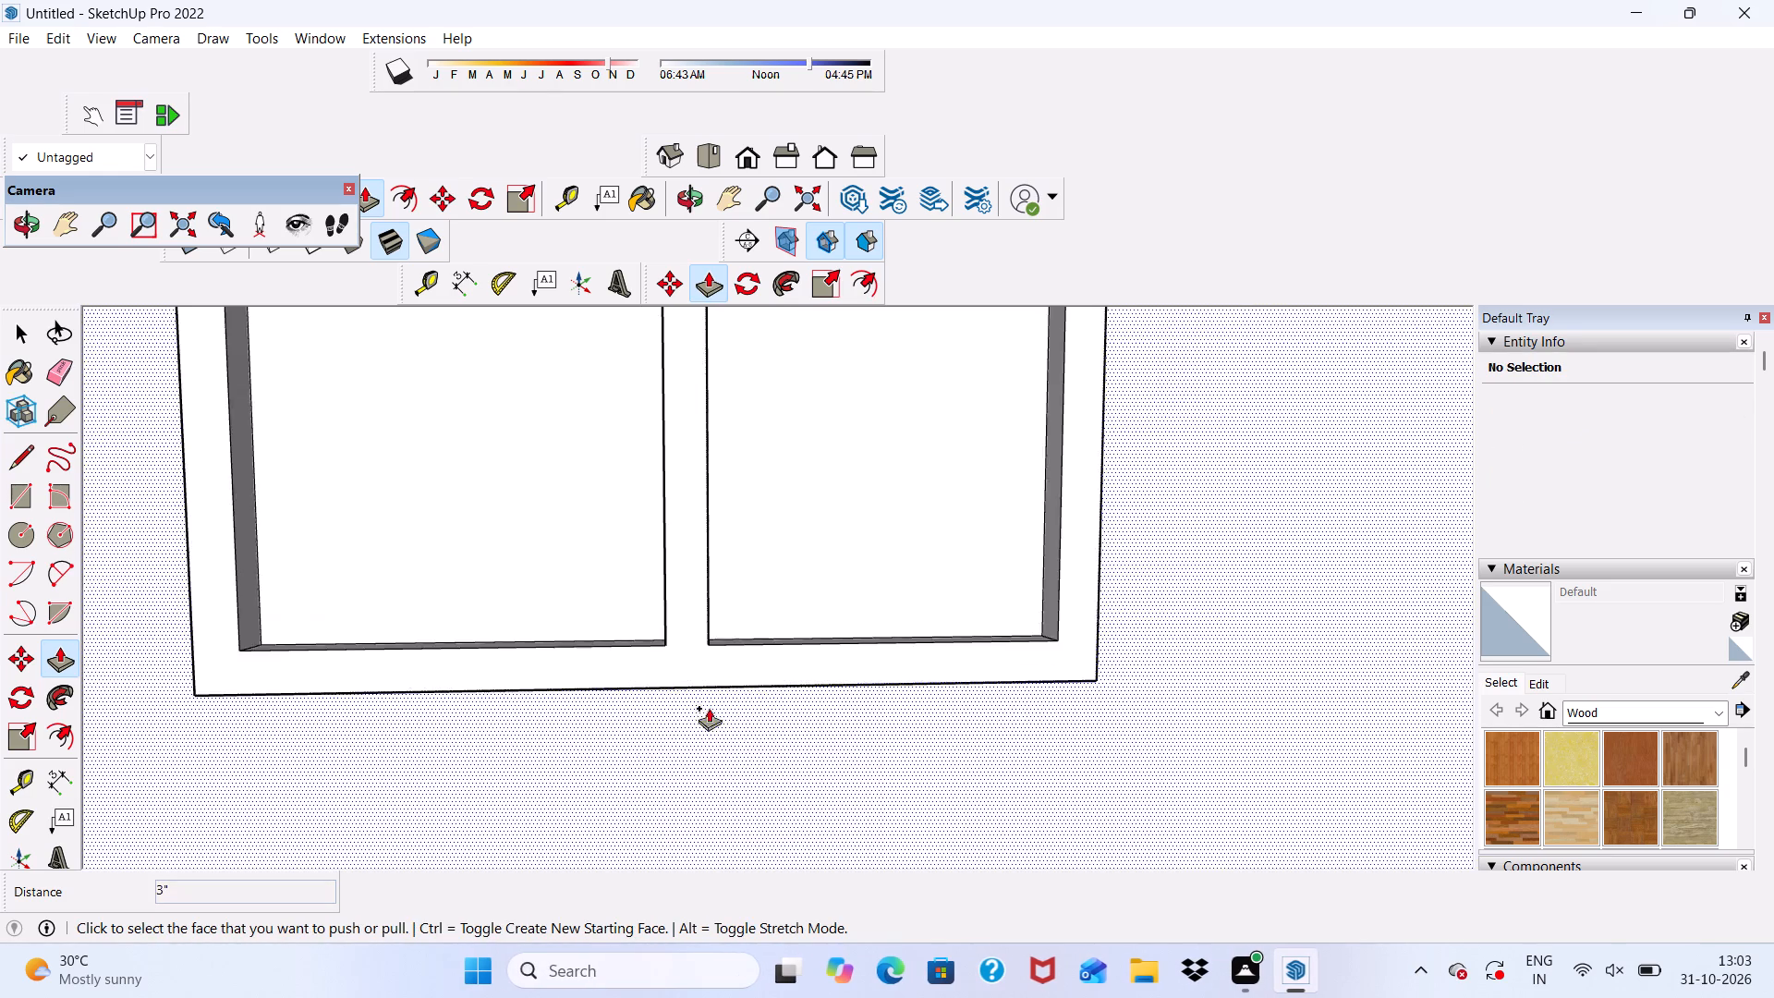
{"action": "scroll", "coordinate": [703, 697], "scroll_direction": "down", "scroll_amount": 19}
{"action": "middle_click_drag", "start_coordinate": [880, 612], "coordinate": [842, 663]}
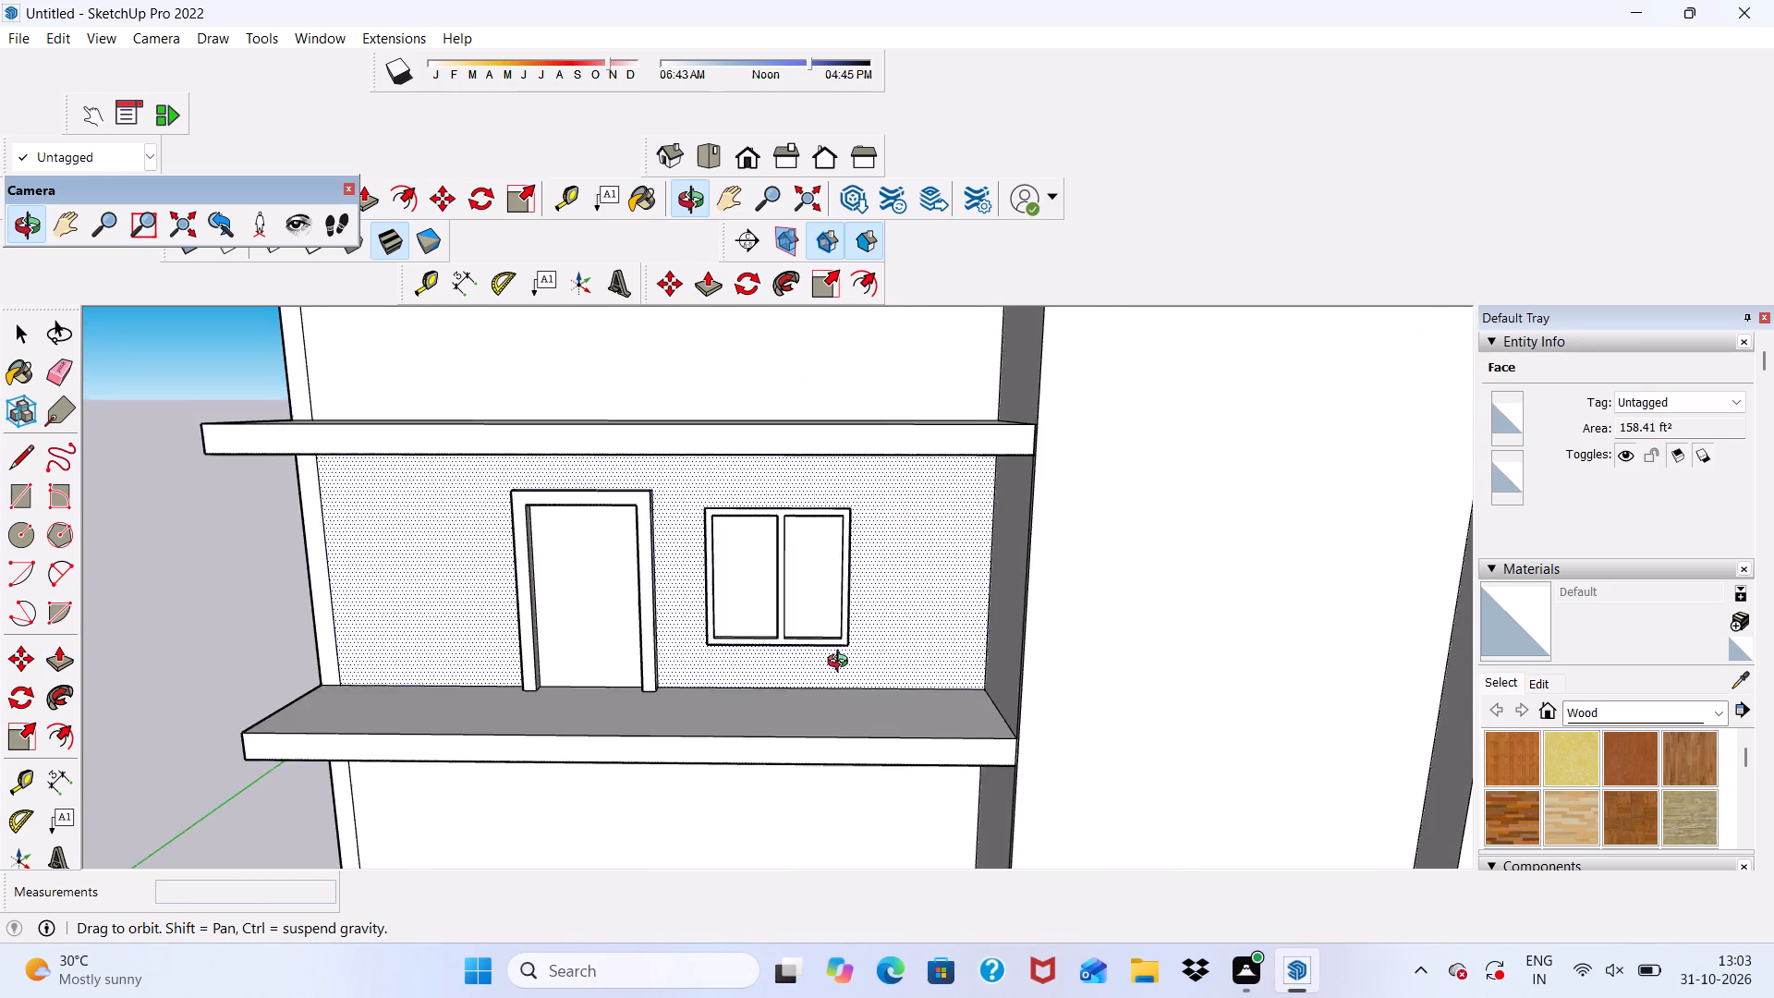
{"action": "middle_click_drag", "start_coordinate": [842, 663], "coordinate": [896, 744]}
{"action": "key", "text": "space"}
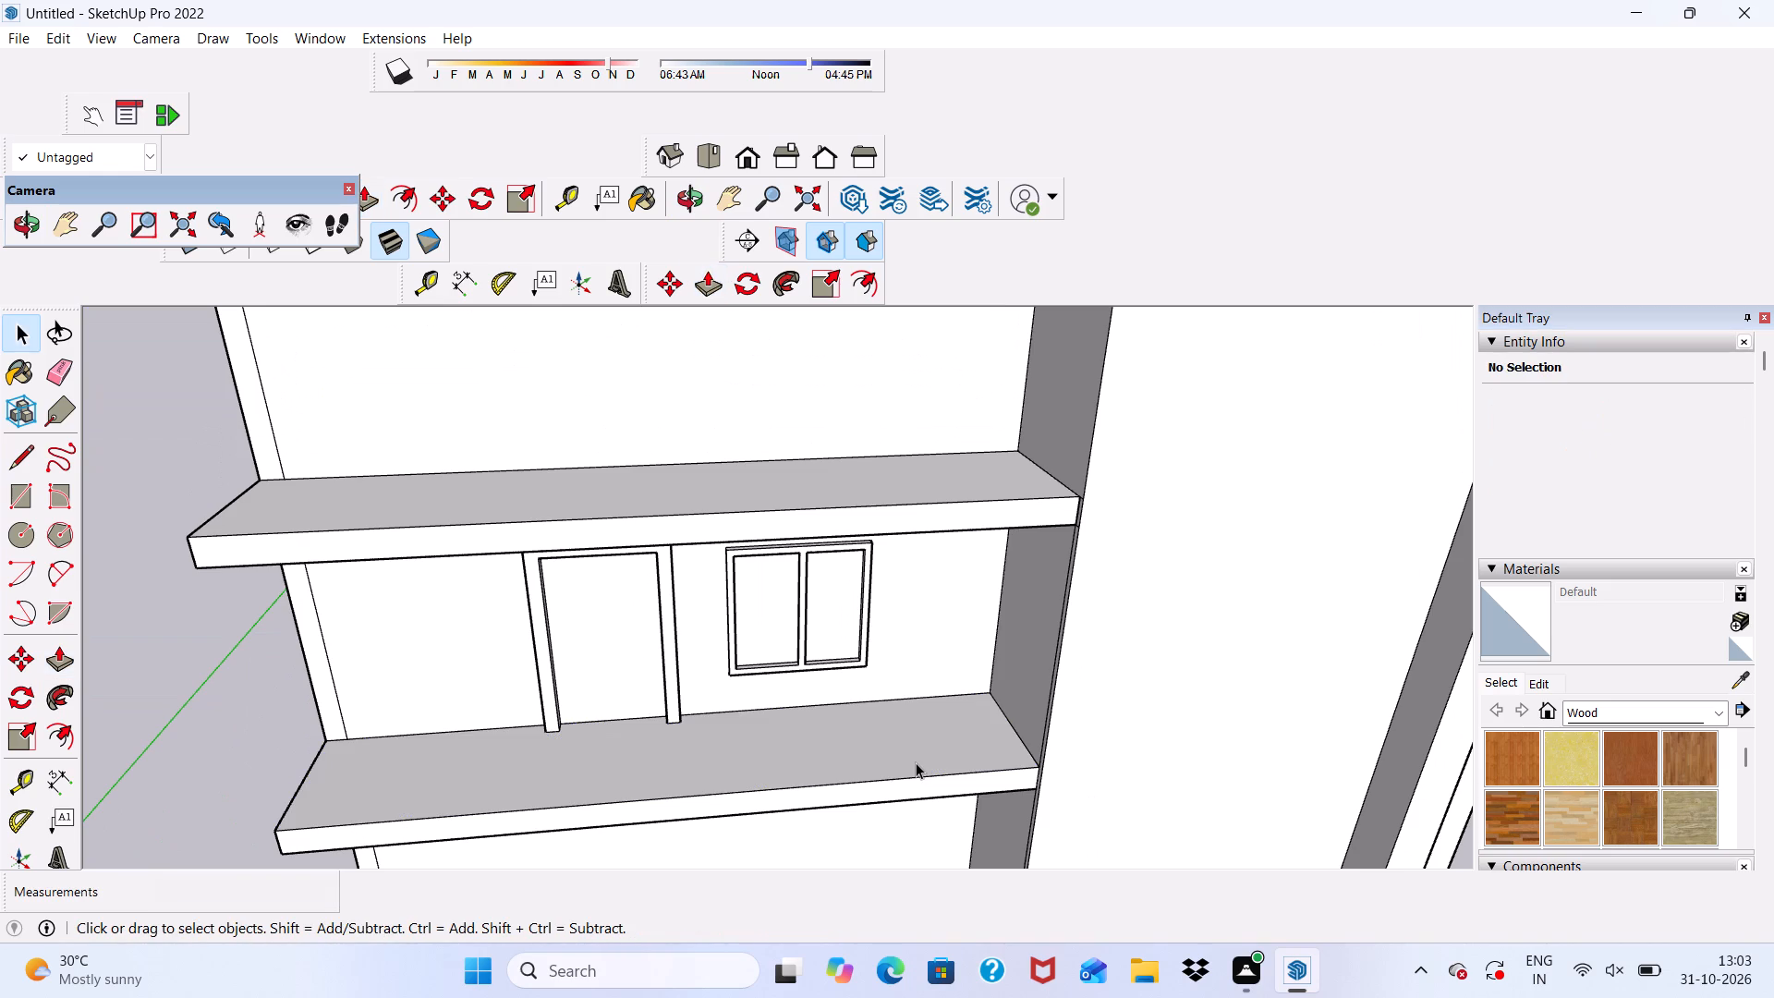
Push/Pull the door panel inside the frame outward by 3".
{"action": "scroll", "coordinate": [906, 748], "scroll_direction": "down", "scroll_amount": 4}
{"action": "middle_click_drag", "start_coordinate": [861, 758], "coordinate": [678, 667]}
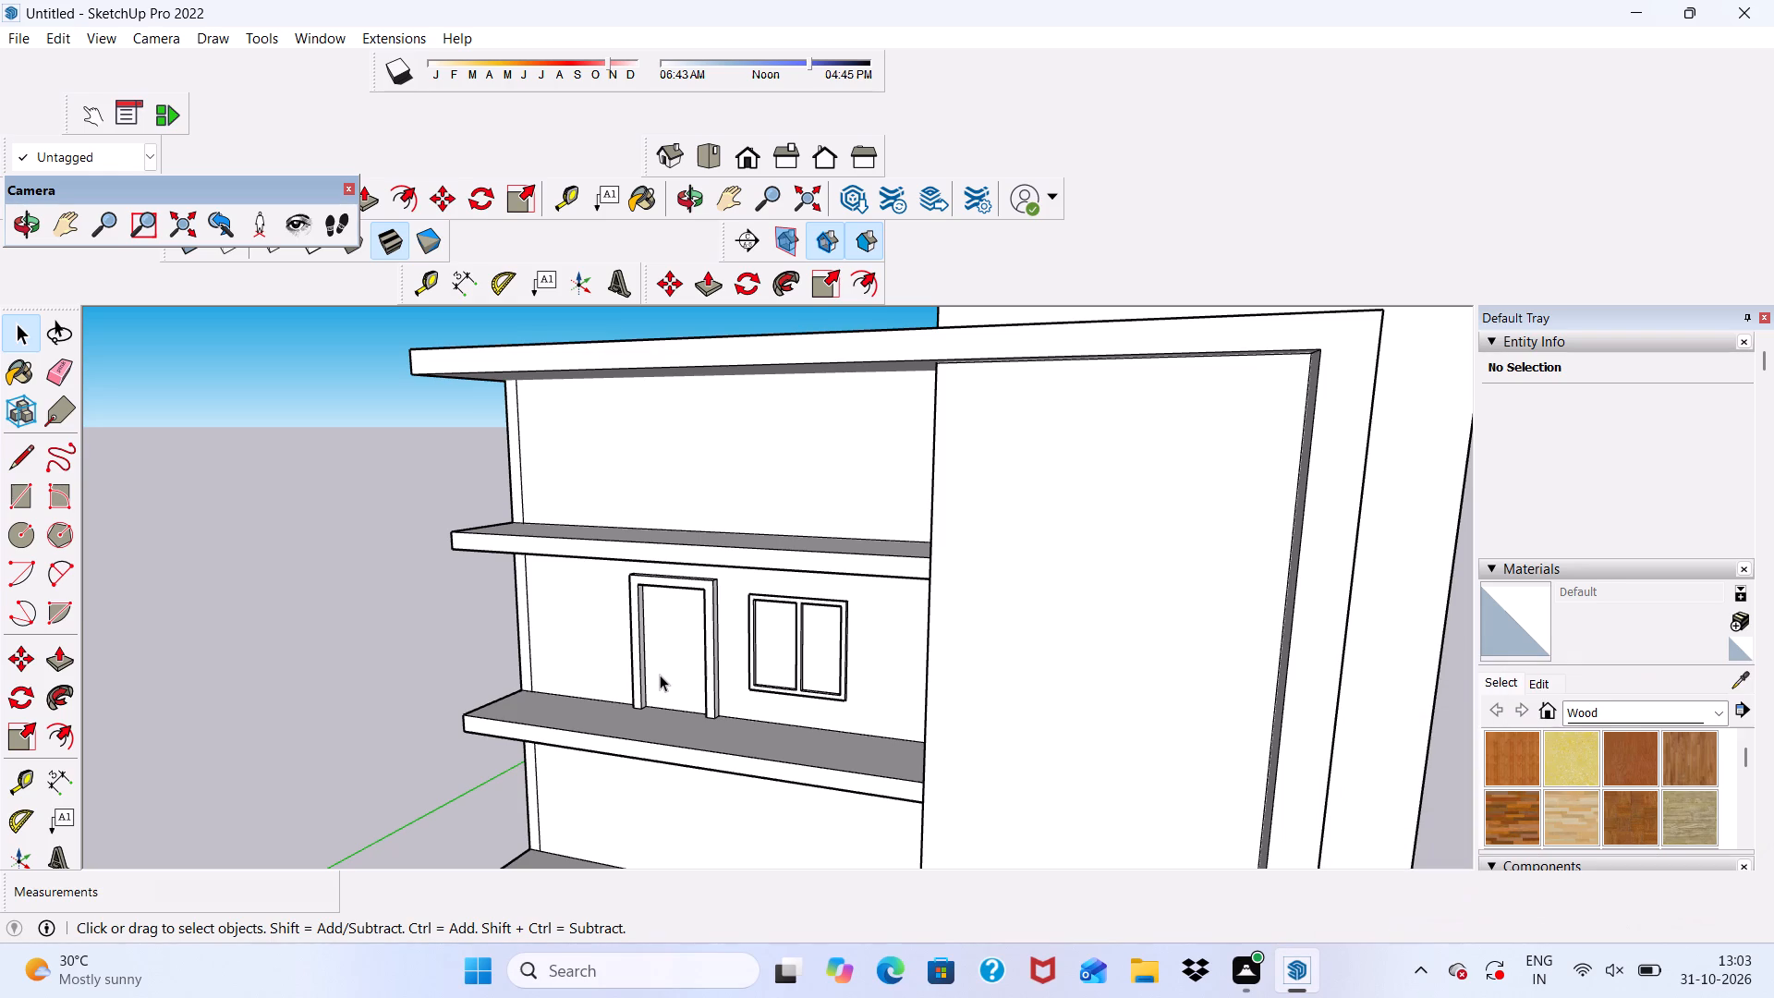
{"action": "scroll", "coordinate": [699, 703], "scroll_direction": "down", "scroll_amount": 5}
{"action": "middle_click_drag", "start_coordinate": [733, 752], "coordinate": [840, 759]}
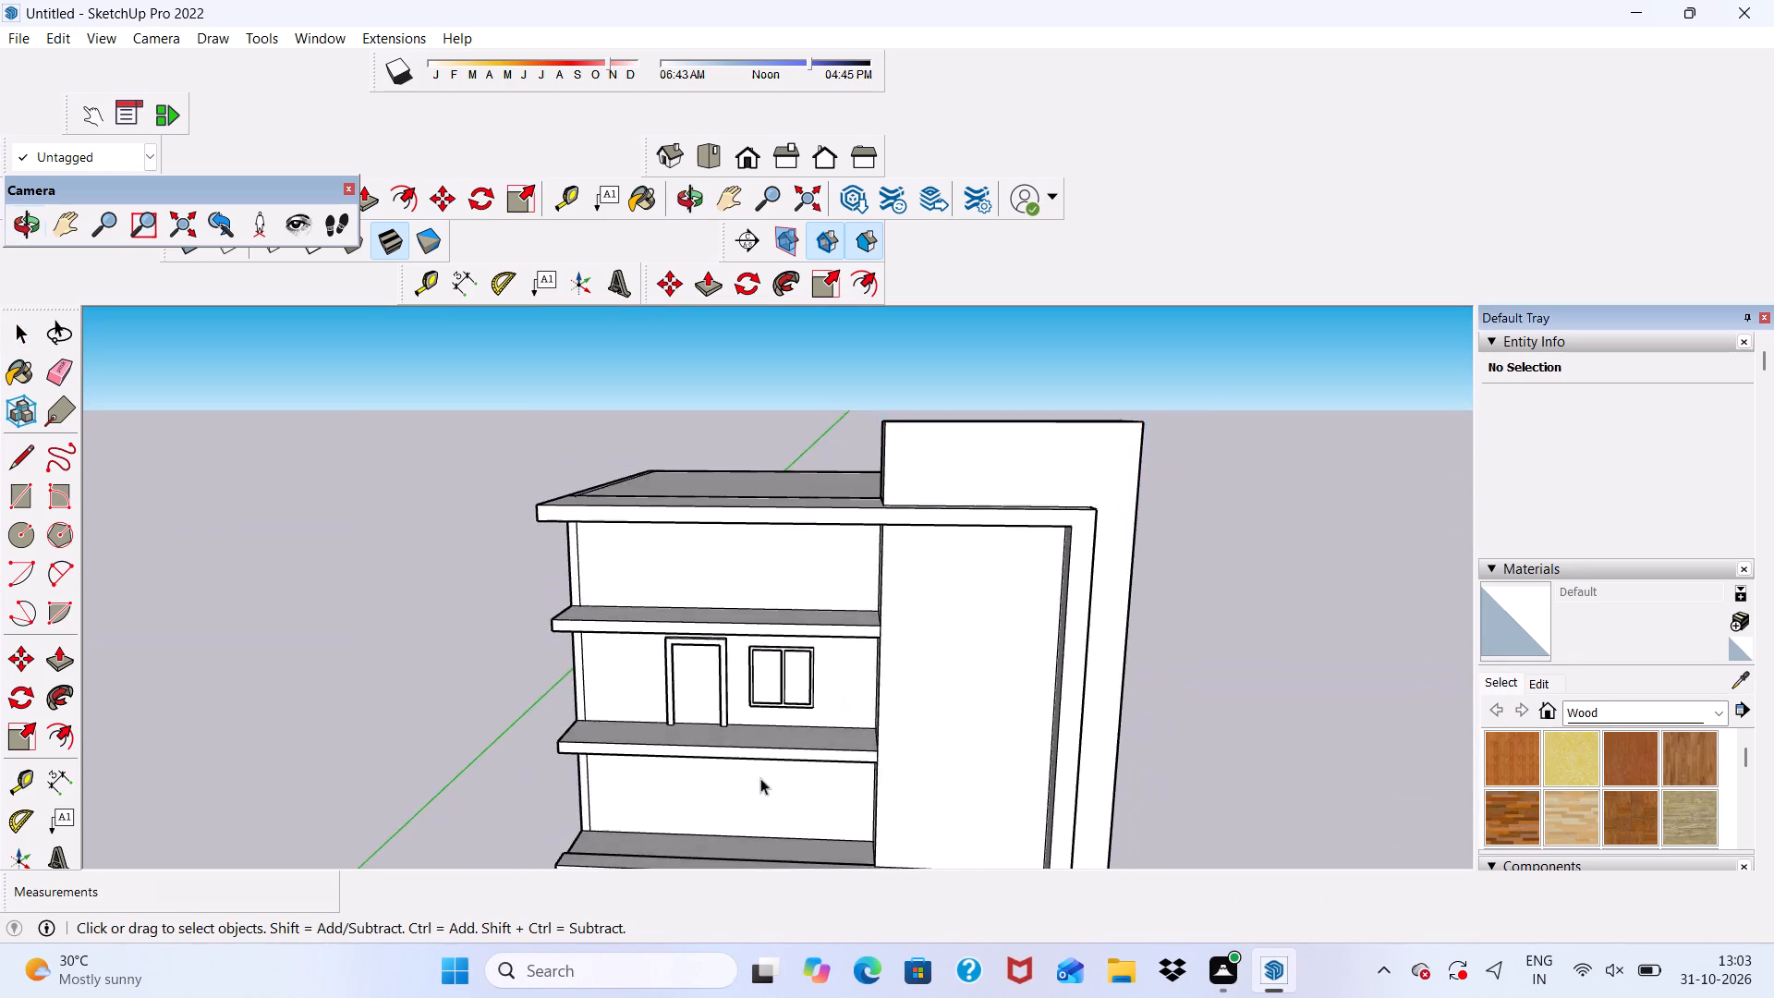
{"action": "scroll", "coordinate": [659, 708], "scroll_direction": "up", "scroll_amount": 5}
{"action": "scroll", "coordinate": [769, 689], "scroll_direction": "up", "scroll_amount": 5}
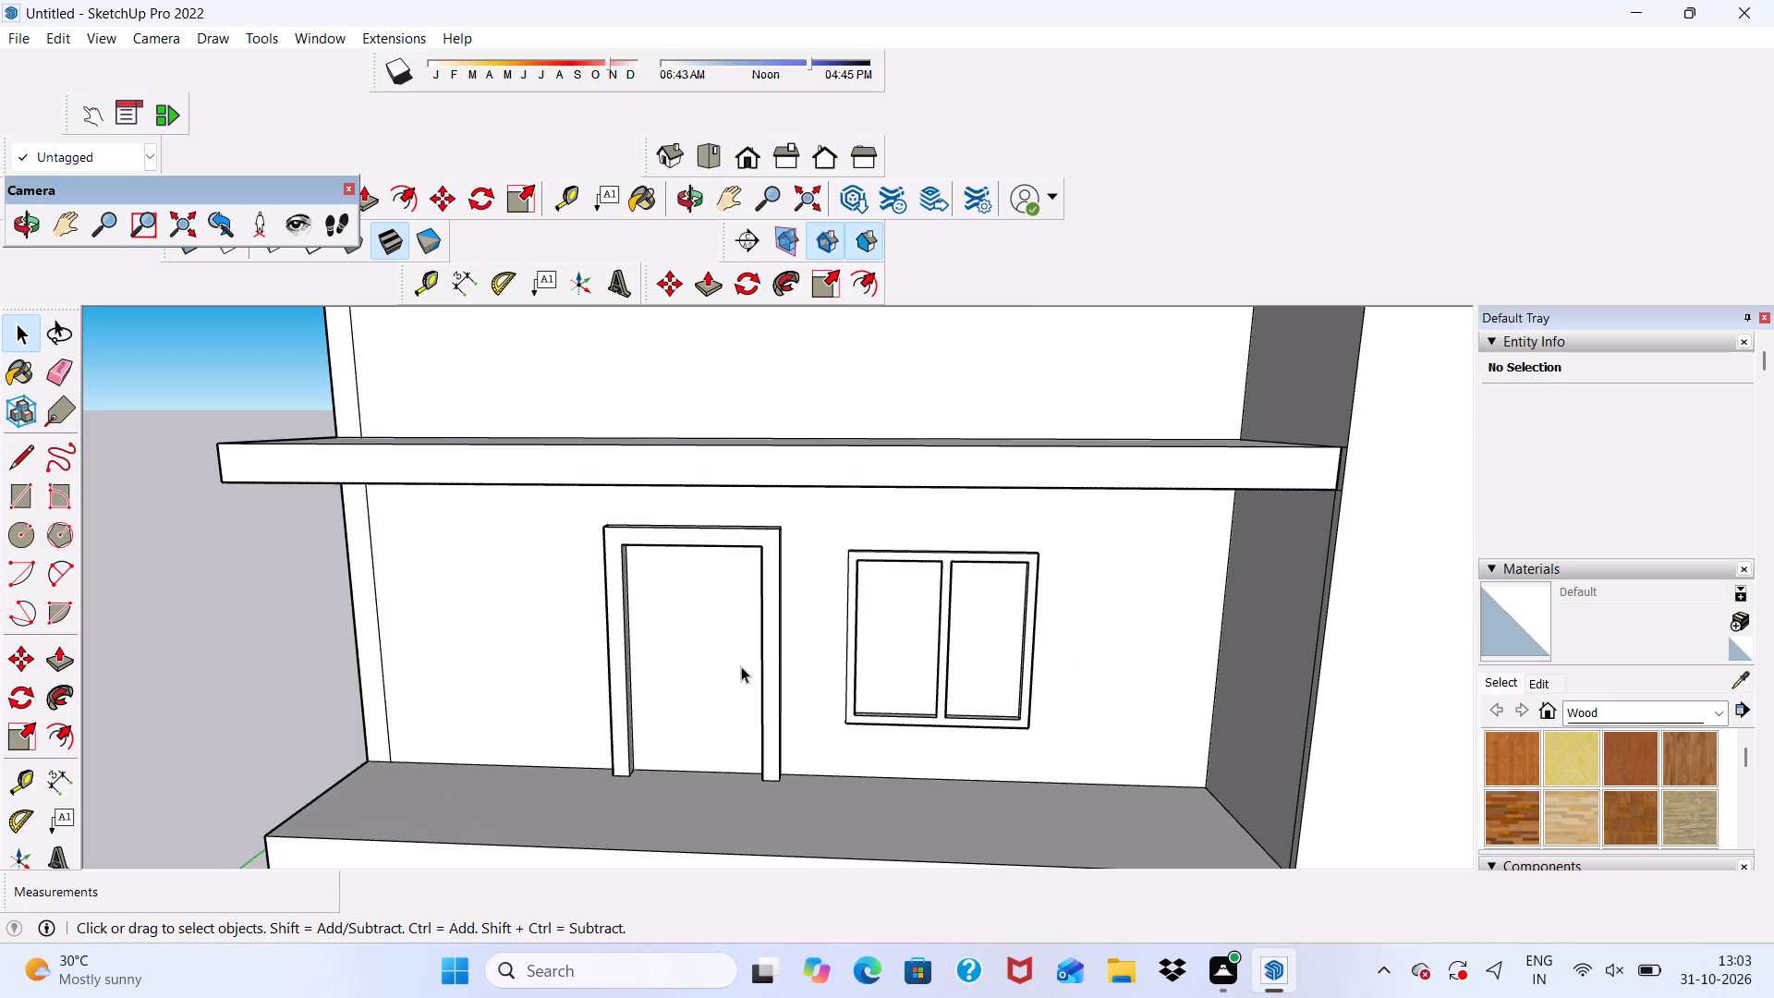
{"action": "left_click", "coordinate": [741, 666]}
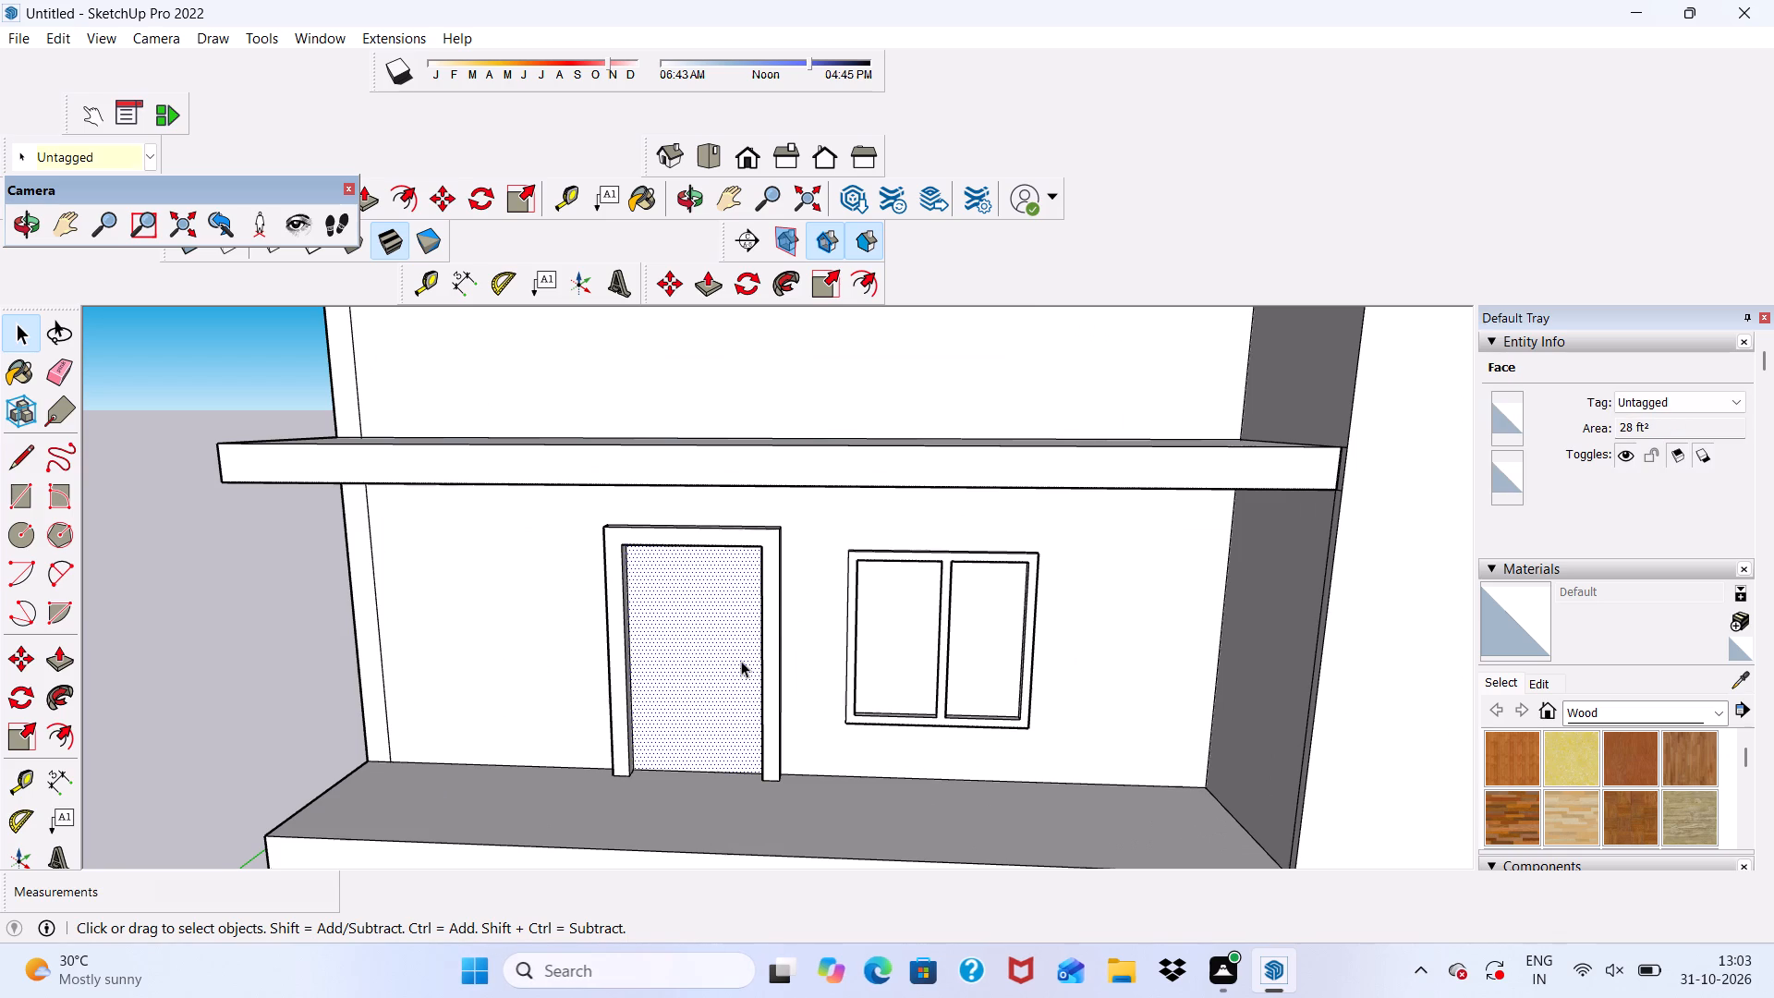
{"action": "left_click", "coordinate": [721, 284]}
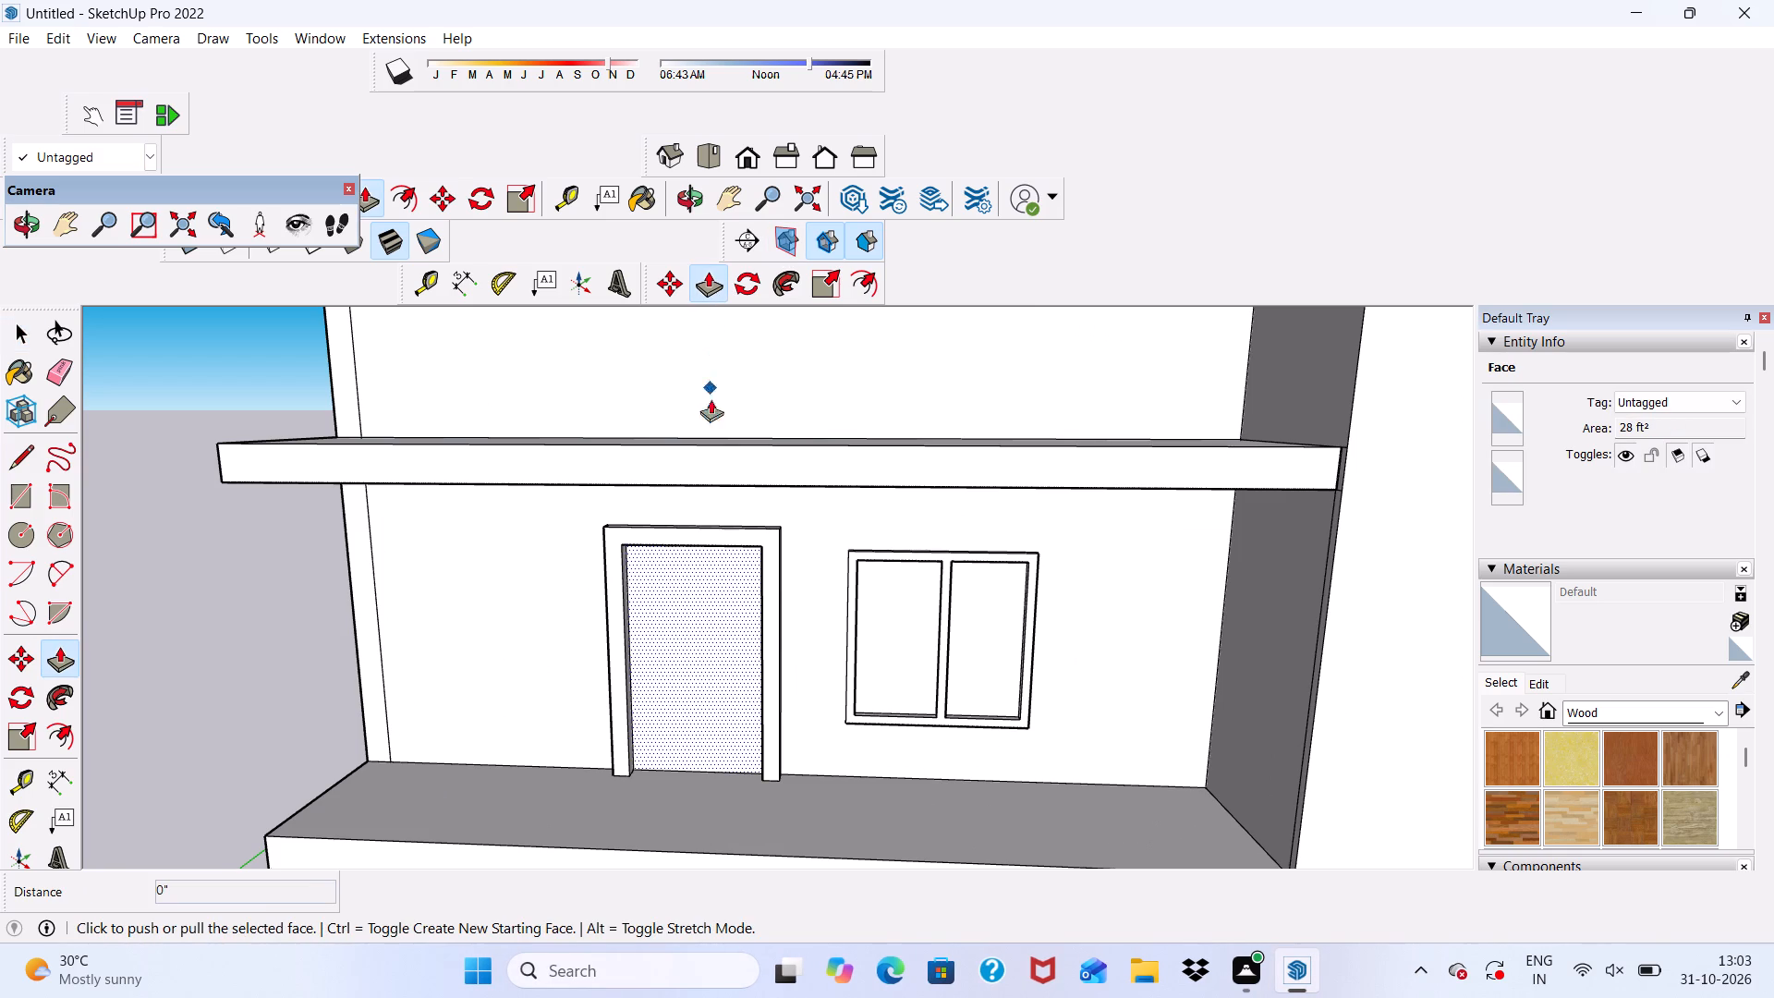
{"action": "scroll", "coordinate": [712, 641], "scroll_direction": "up", "scroll_amount": 6}
{"action": "left_click", "coordinate": [716, 629]}
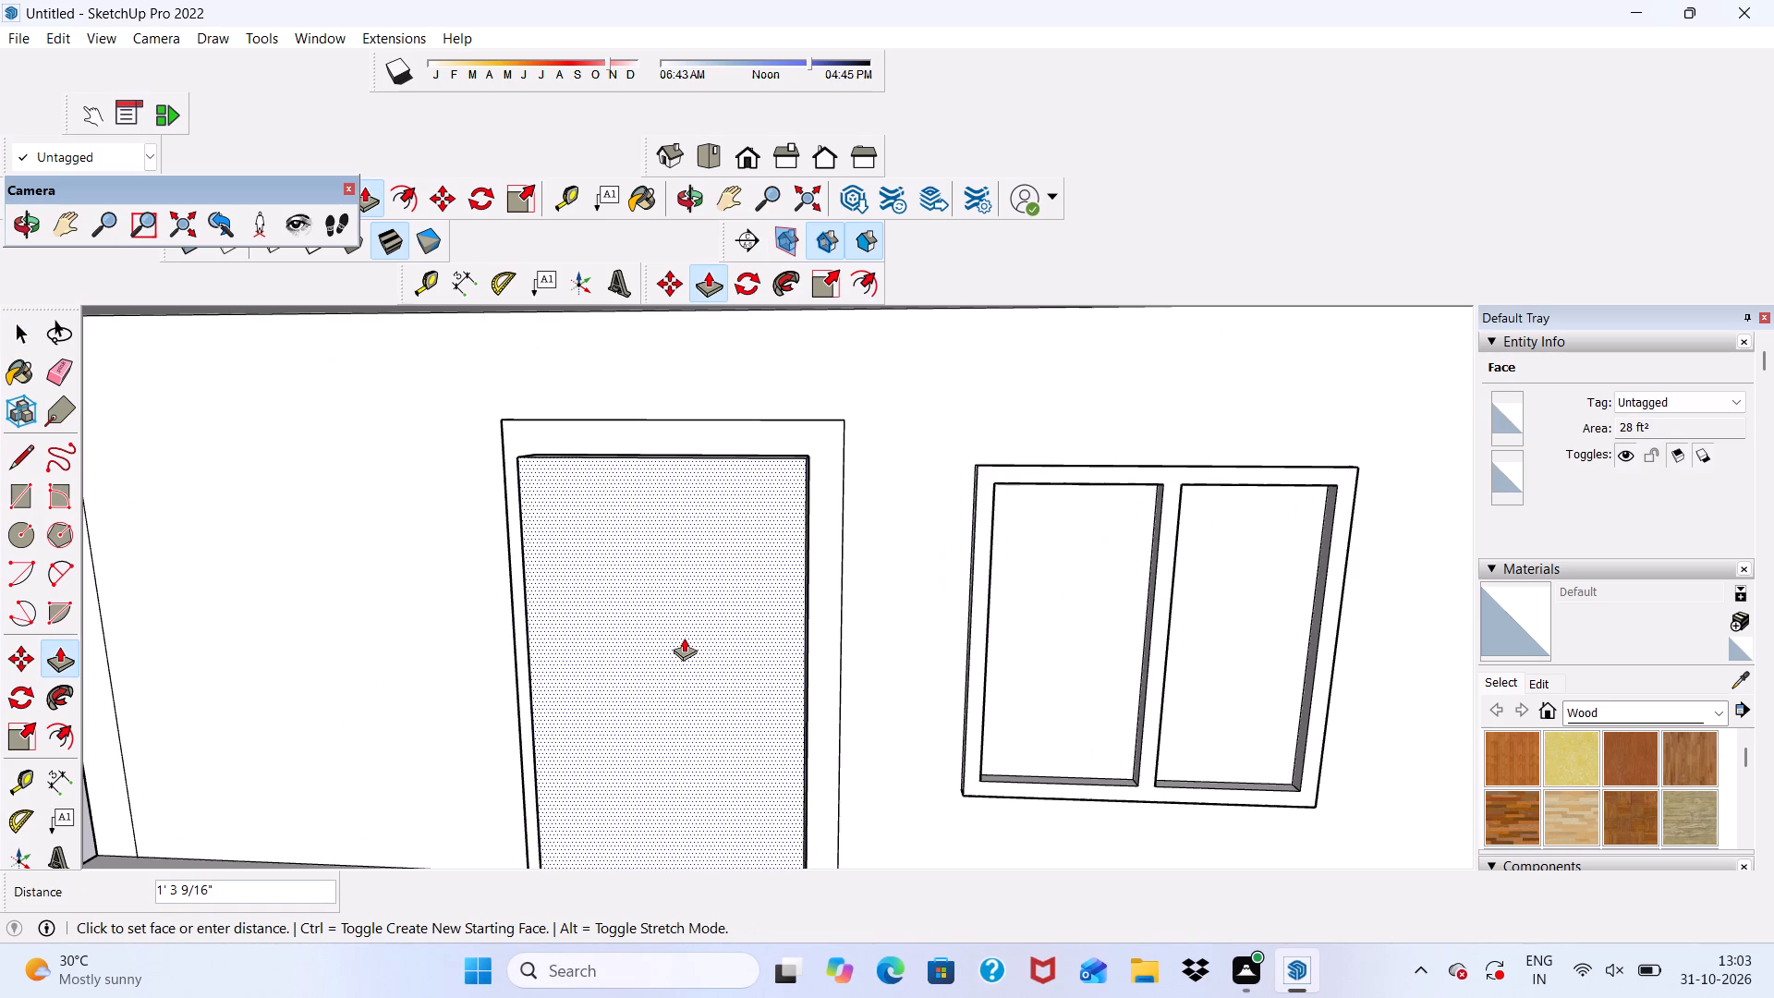
{"action": "key", "text": "3"}
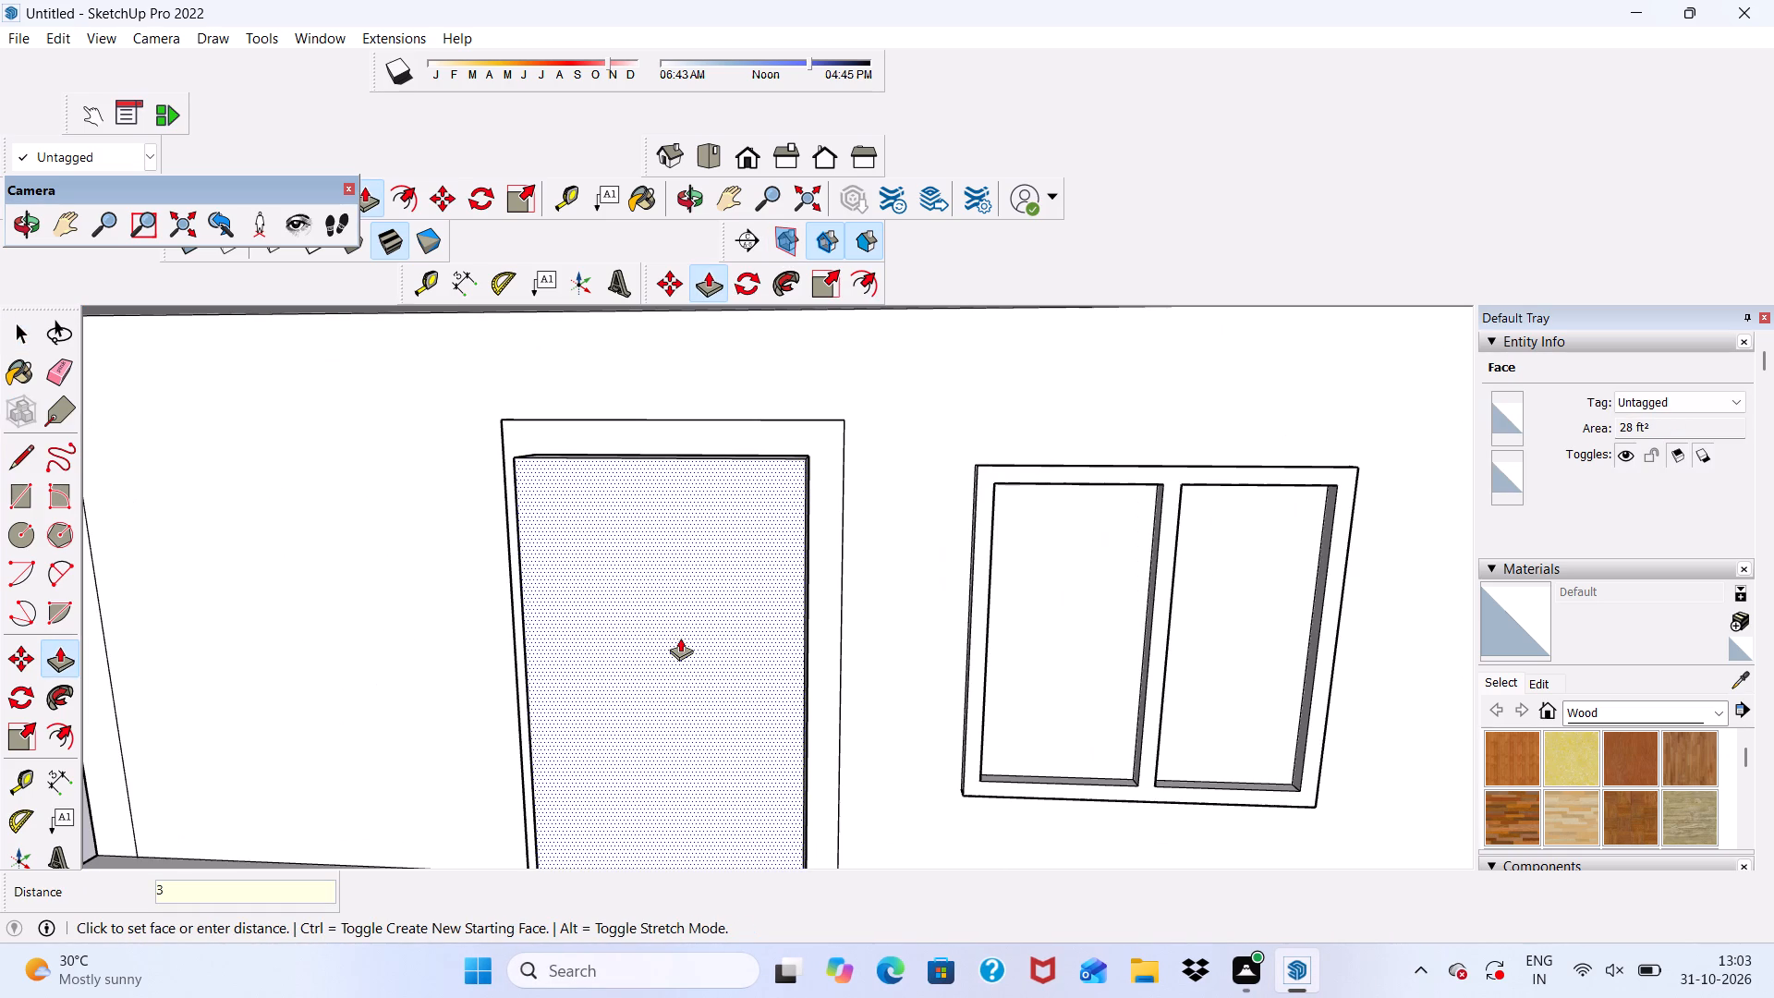
{"action": "key", "text": "shift+quotedbl"}
{"action": "key", "text": "Return"}
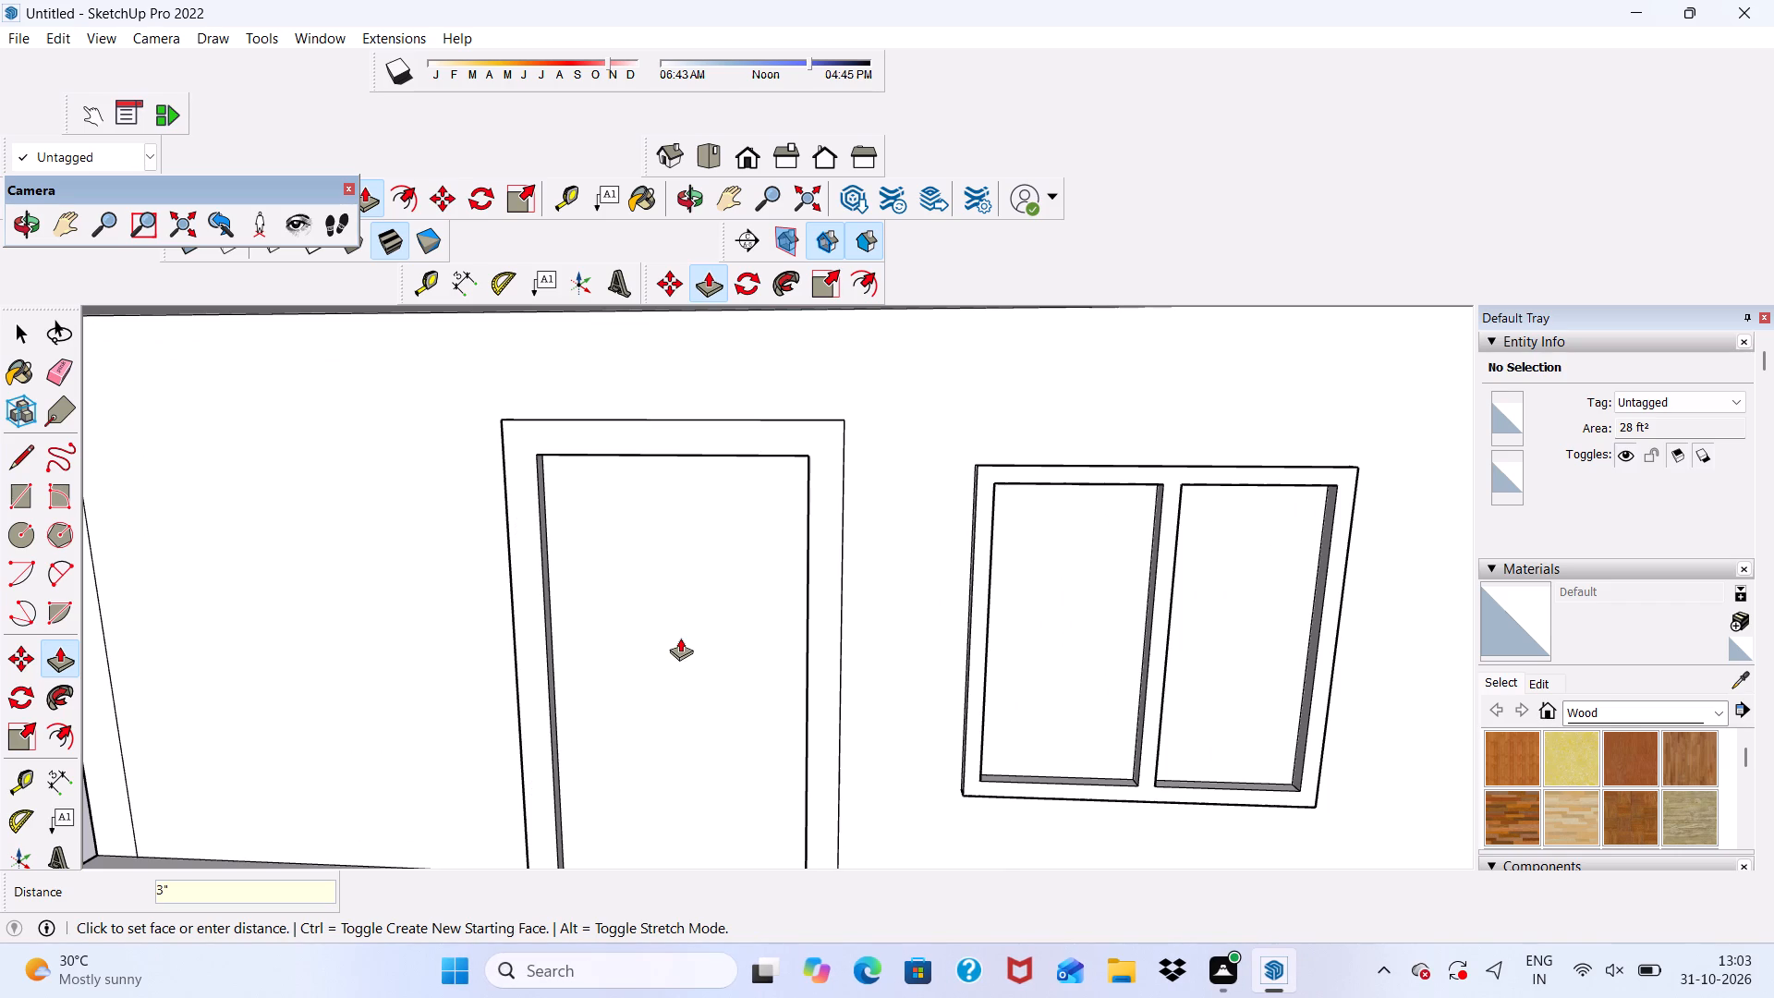
{"action": "scroll", "coordinate": [687, 636], "scroll_direction": "down", "scroll_amount": 6}
{"action": "middle_click_drag", "start_coordinate": [699, 649], "coordinate": [564, 692]}
{"action": "scroll", "coordinate": [561, 693], "scroll_direction": "up", "scroll_amount": 1}
{"action": "key", "text": "space"}
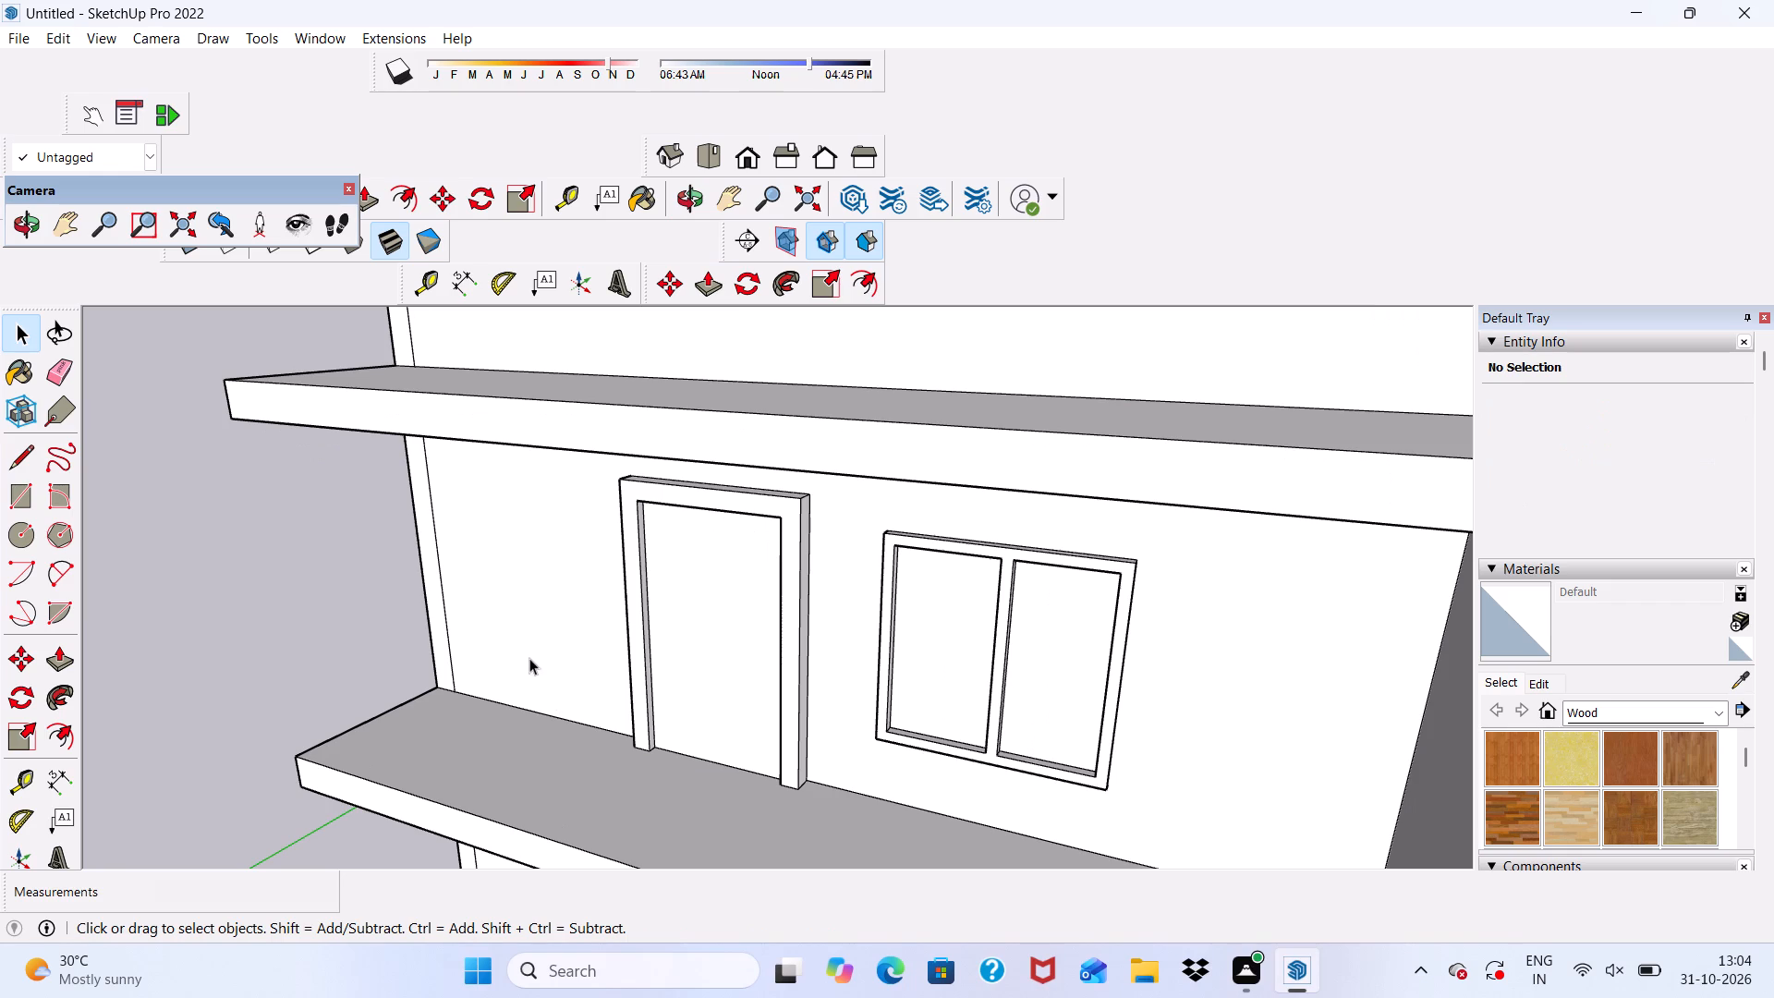
Draw a circle for the doorknob, about 4 5/16" in radius, on the door panel near the side away from the window.
{"action": "scroll", "coordinate": [529, 664], "scroll_direction": "down", "scroll_amount": 4}
{"action": "middle_click_drag", "start_coordinate": [543, 720], "coordinate": [576, 704]}
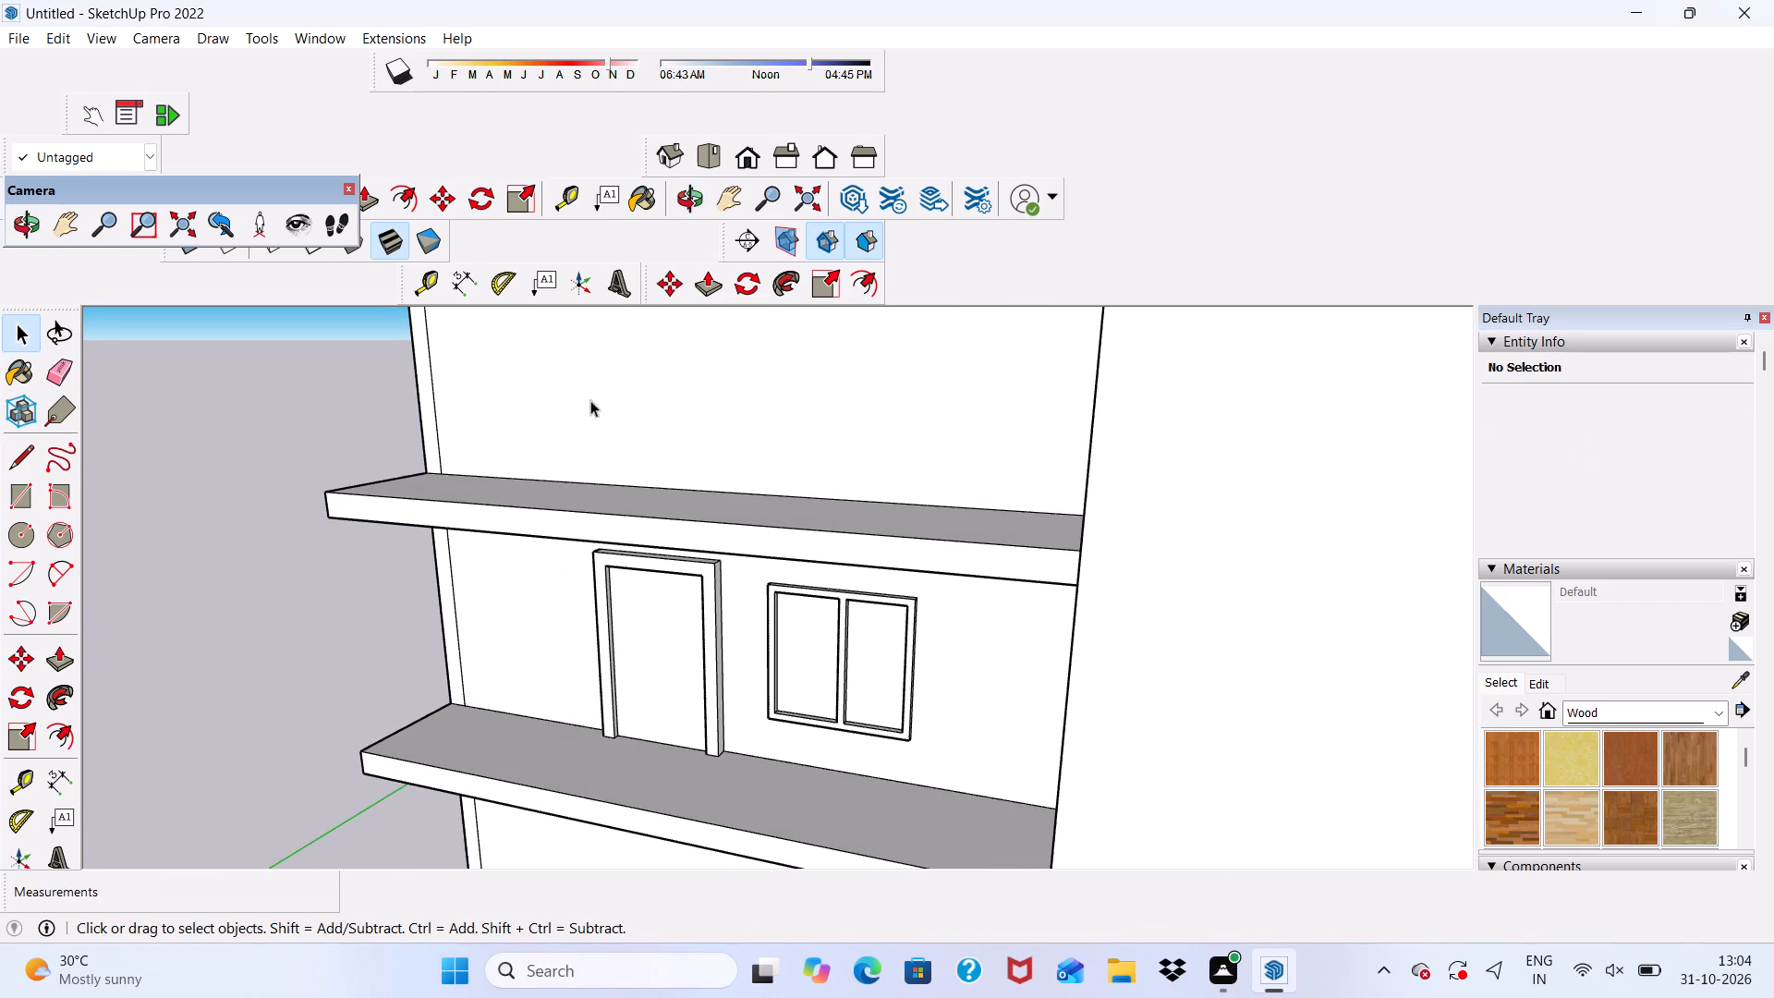
{"action": "left_click", "coordinate": [19, 529]}
{"action": "scroll", "coordinate": [500, 639], "scroll_direction": "down", "scroll_amount": 1}
{"action": "scroll", "coordinate": [588, 644], "scroll_direction": "up", "scroll_amount": 7}
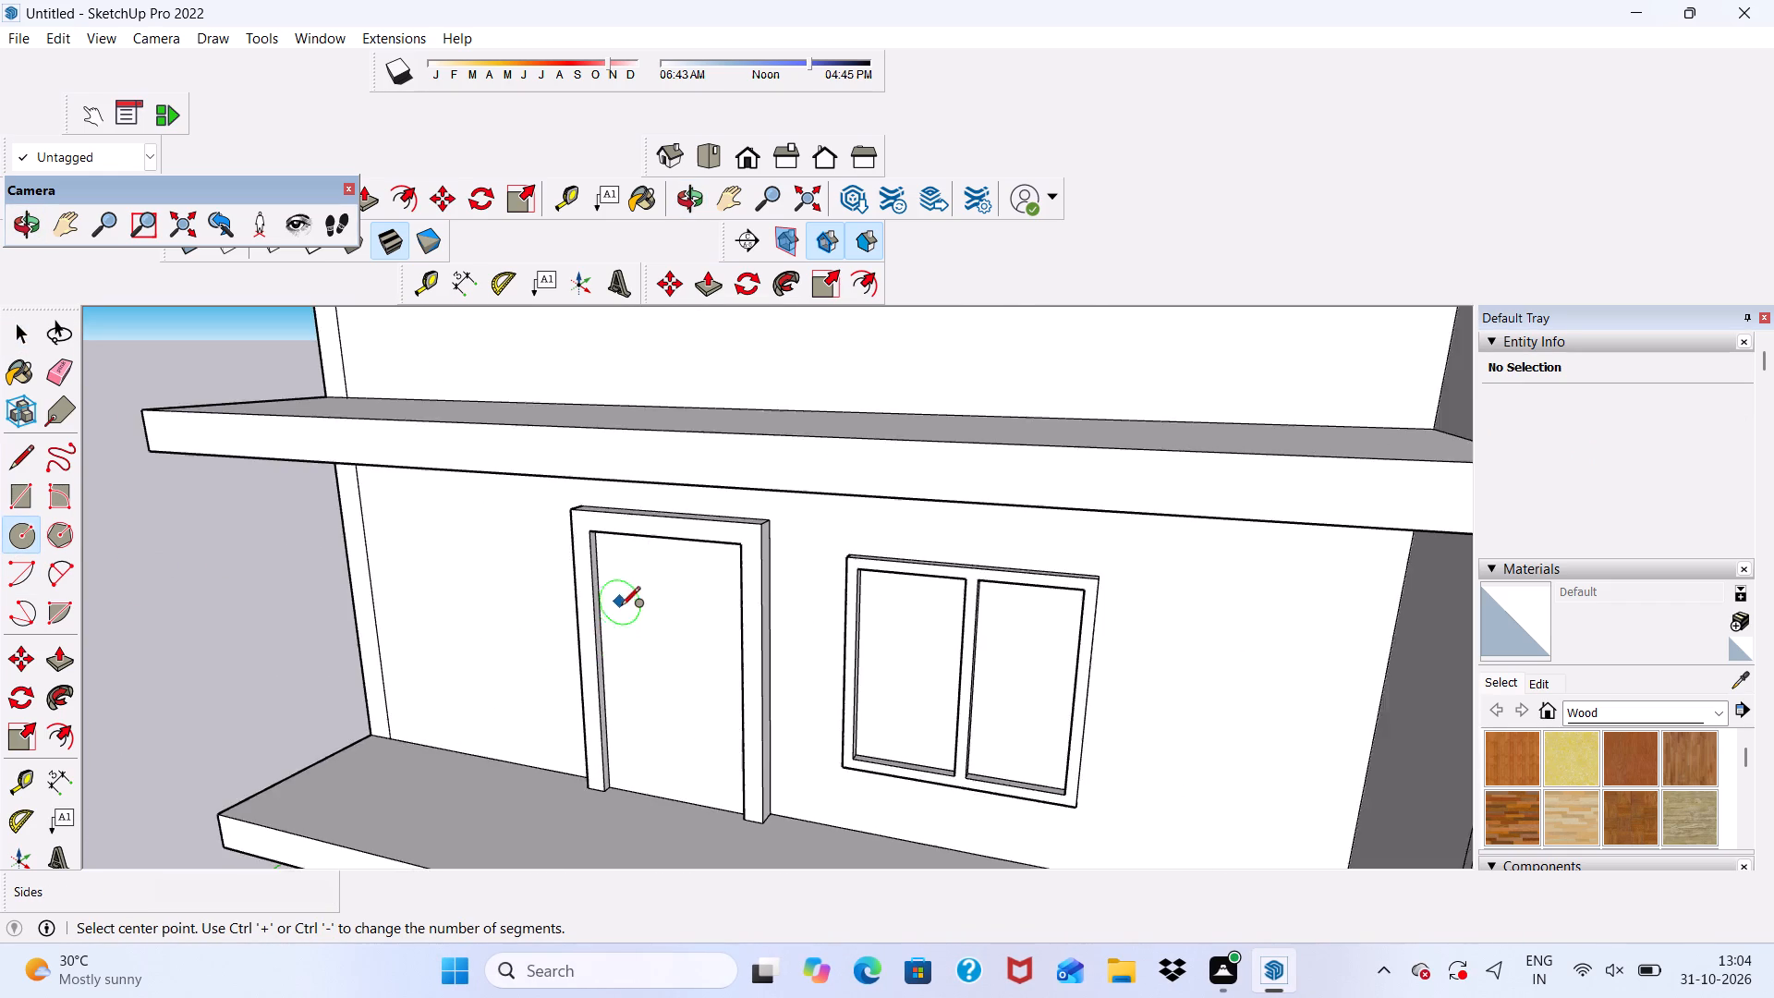
{"action": "scroll", "coordinate": [621, 607], "scroll_direction": "up", "scroll_amount": 4}
{"action": "scroll", "coordinate": [624, 600], "scroll_direction": "down", "scroll_amount": 6}
{"action": "middle_click_drag", "start_coordinate": [644, 645], "coordinate": [672, 591]}
{"action": "scroll", "coordinate": [668, 603], "scroll_direction": "up", "scroll_amount": 5}
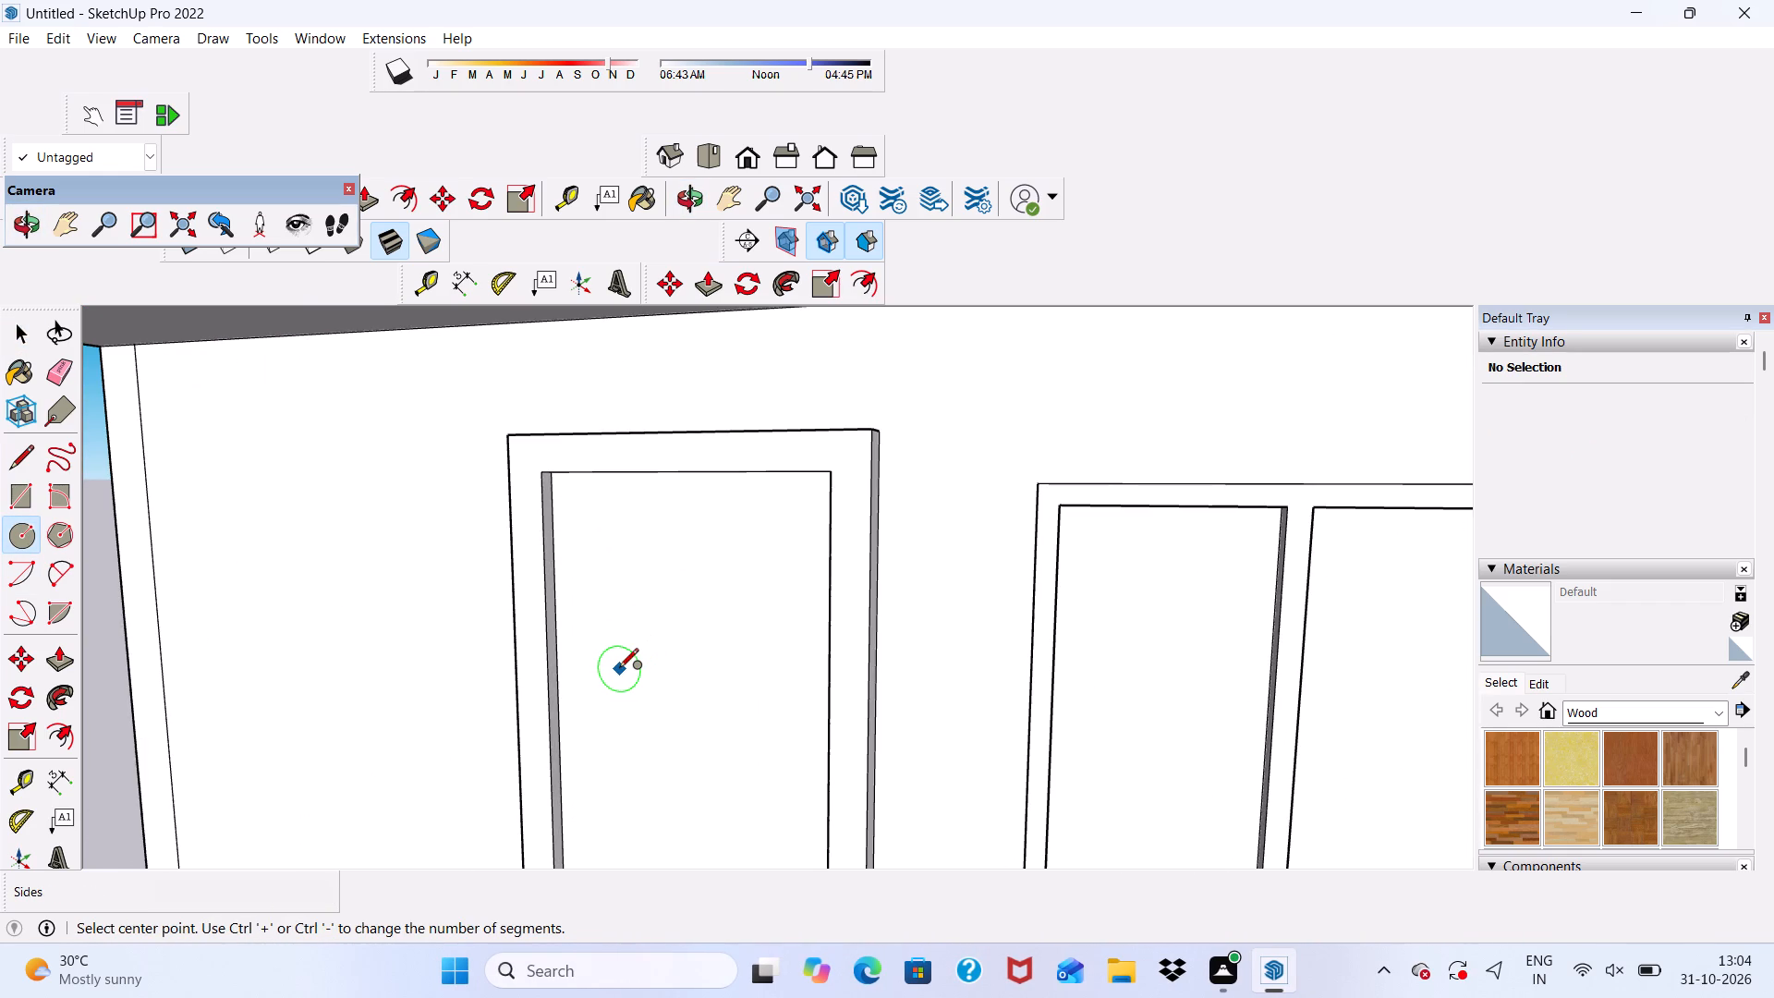
{"action": "left_click", "coordinate": [619, 669]}
{"action": "left_click", "coordinate": [620, 643]}
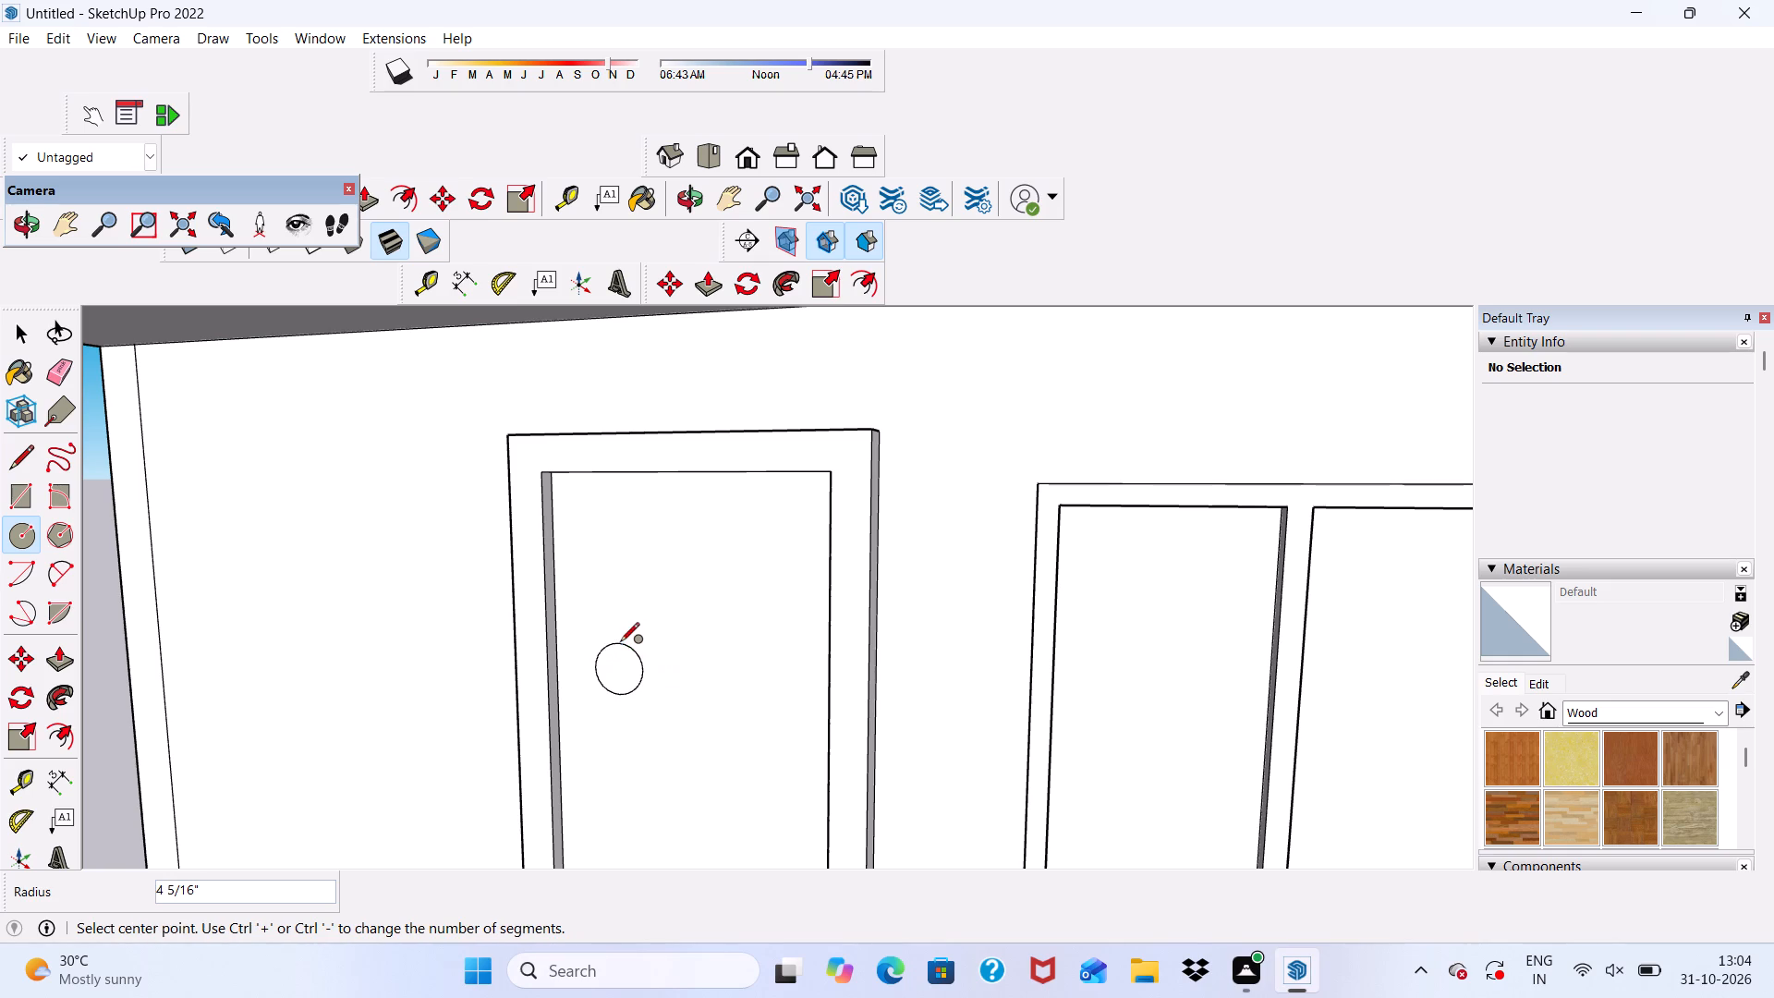
Push/Pull the doorknob circle outward from the door panel by 3".
{"action": "left_click", "coordinate": [704, 298]}
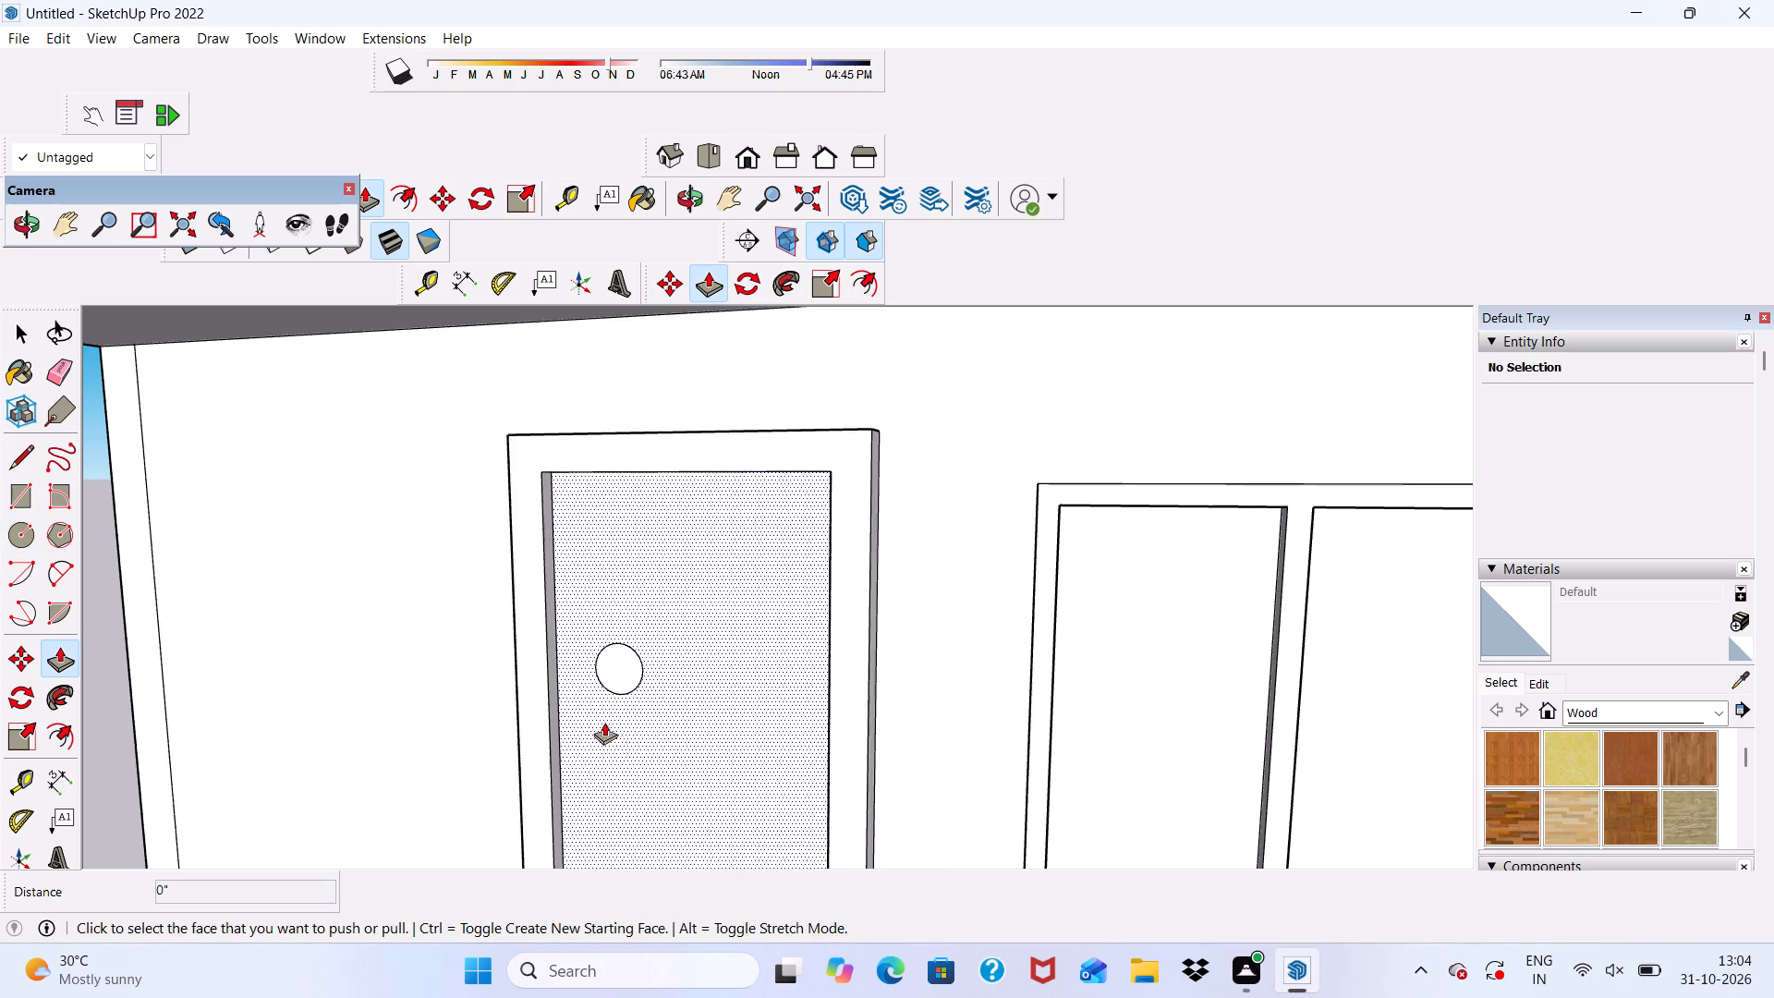
{"action": "scroll", "coordinate": [595, 755], "scroll_direction": "up", "scroll_amount": 2}
{"action": "left_click", "coordinate": [618, 654]}
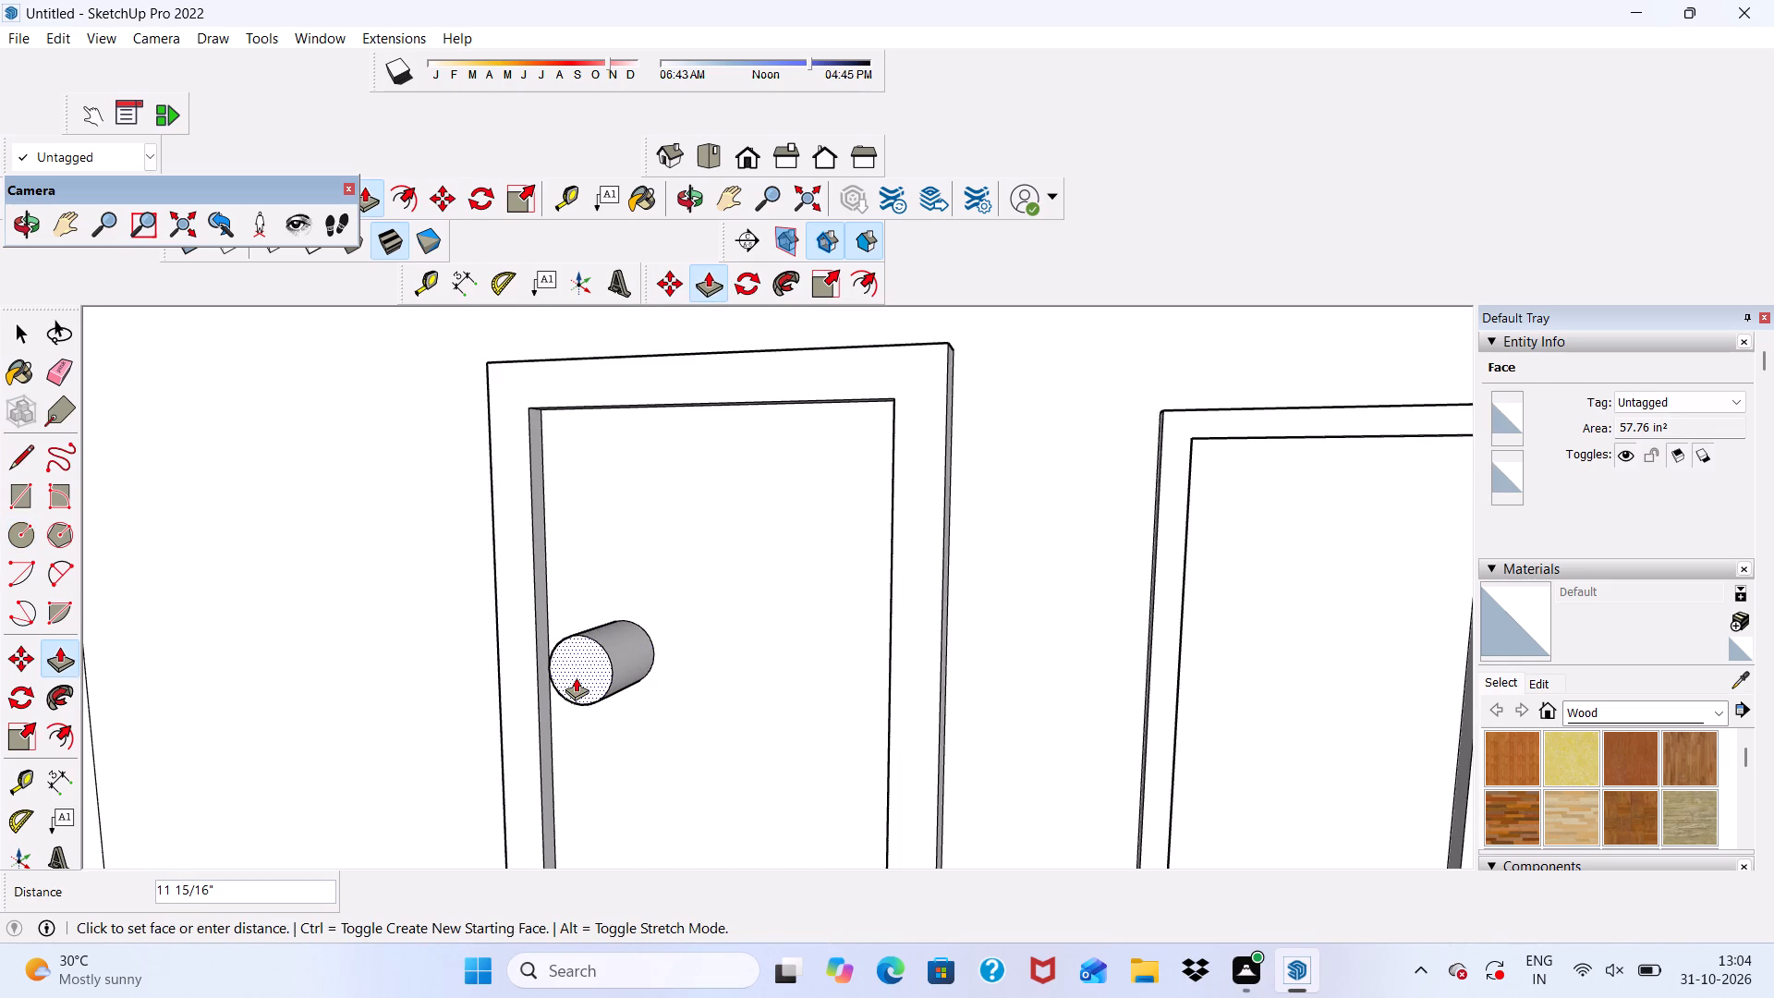
{"action": "key", "text": "3"}
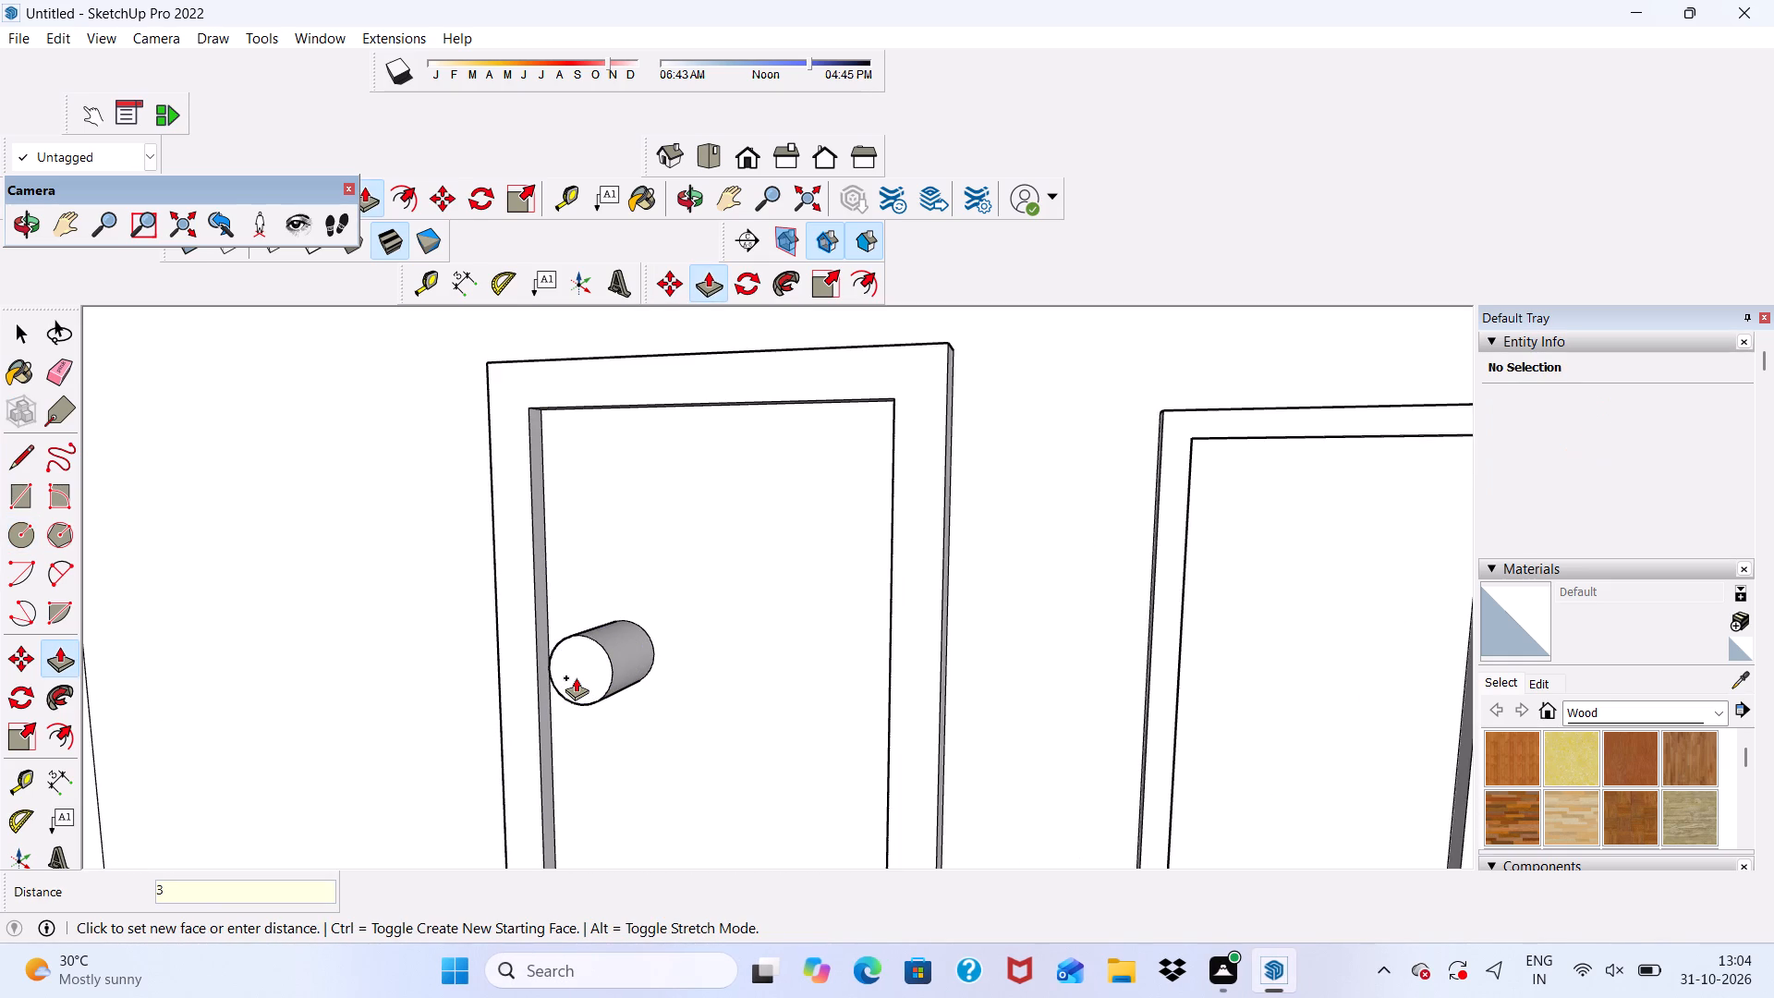
{"action": "key", "text": "shift+quotedbl"}
{"action": "key", "text": "Return"}
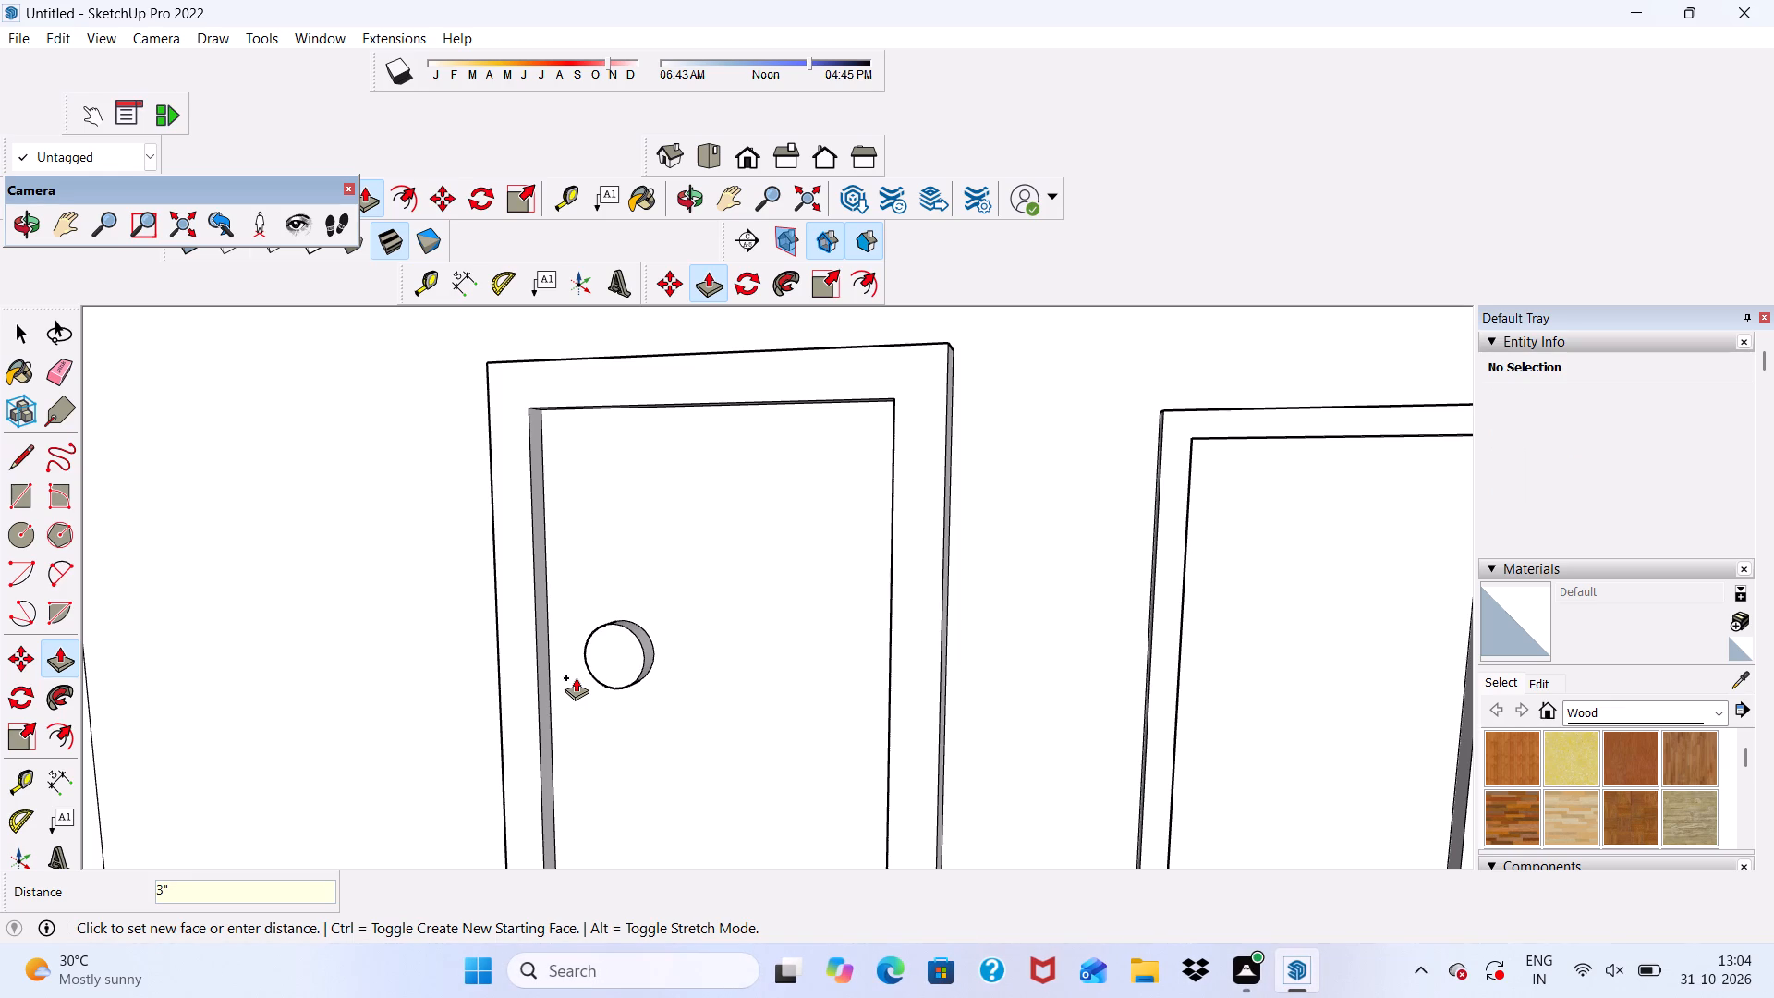
{"action": "scroll", "coordinate": [639, 663], "scroll_direction": "down", "scroll_amount": 5}
{"action": "scroll", "coordinate": [505, 594], "scroll_direction": "down", "scroll_amount": 7}
{"action": "middle_click_drag", "start_coordinate": [537, 699], "coordinate": [537, 701]}
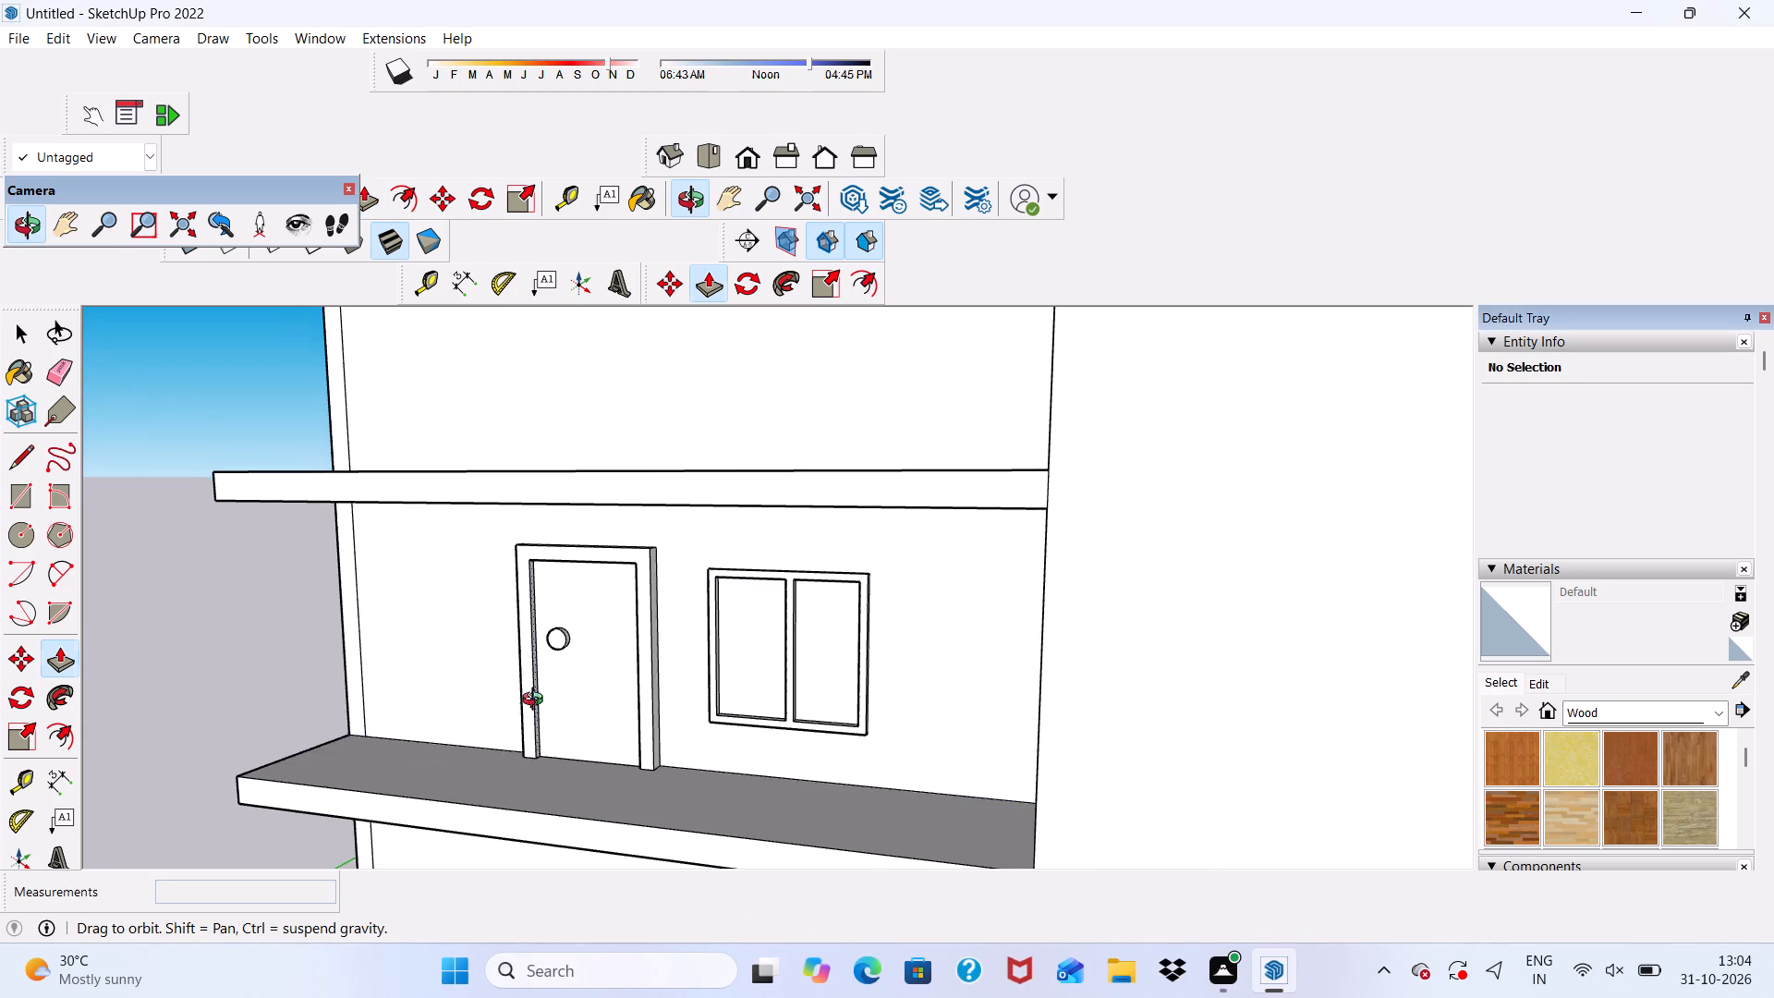
{"action": "middle_click_drag", "start_coordinate": [537, 701], "coordinate": [254, 804]}
{"action": "key", "text": "space"}
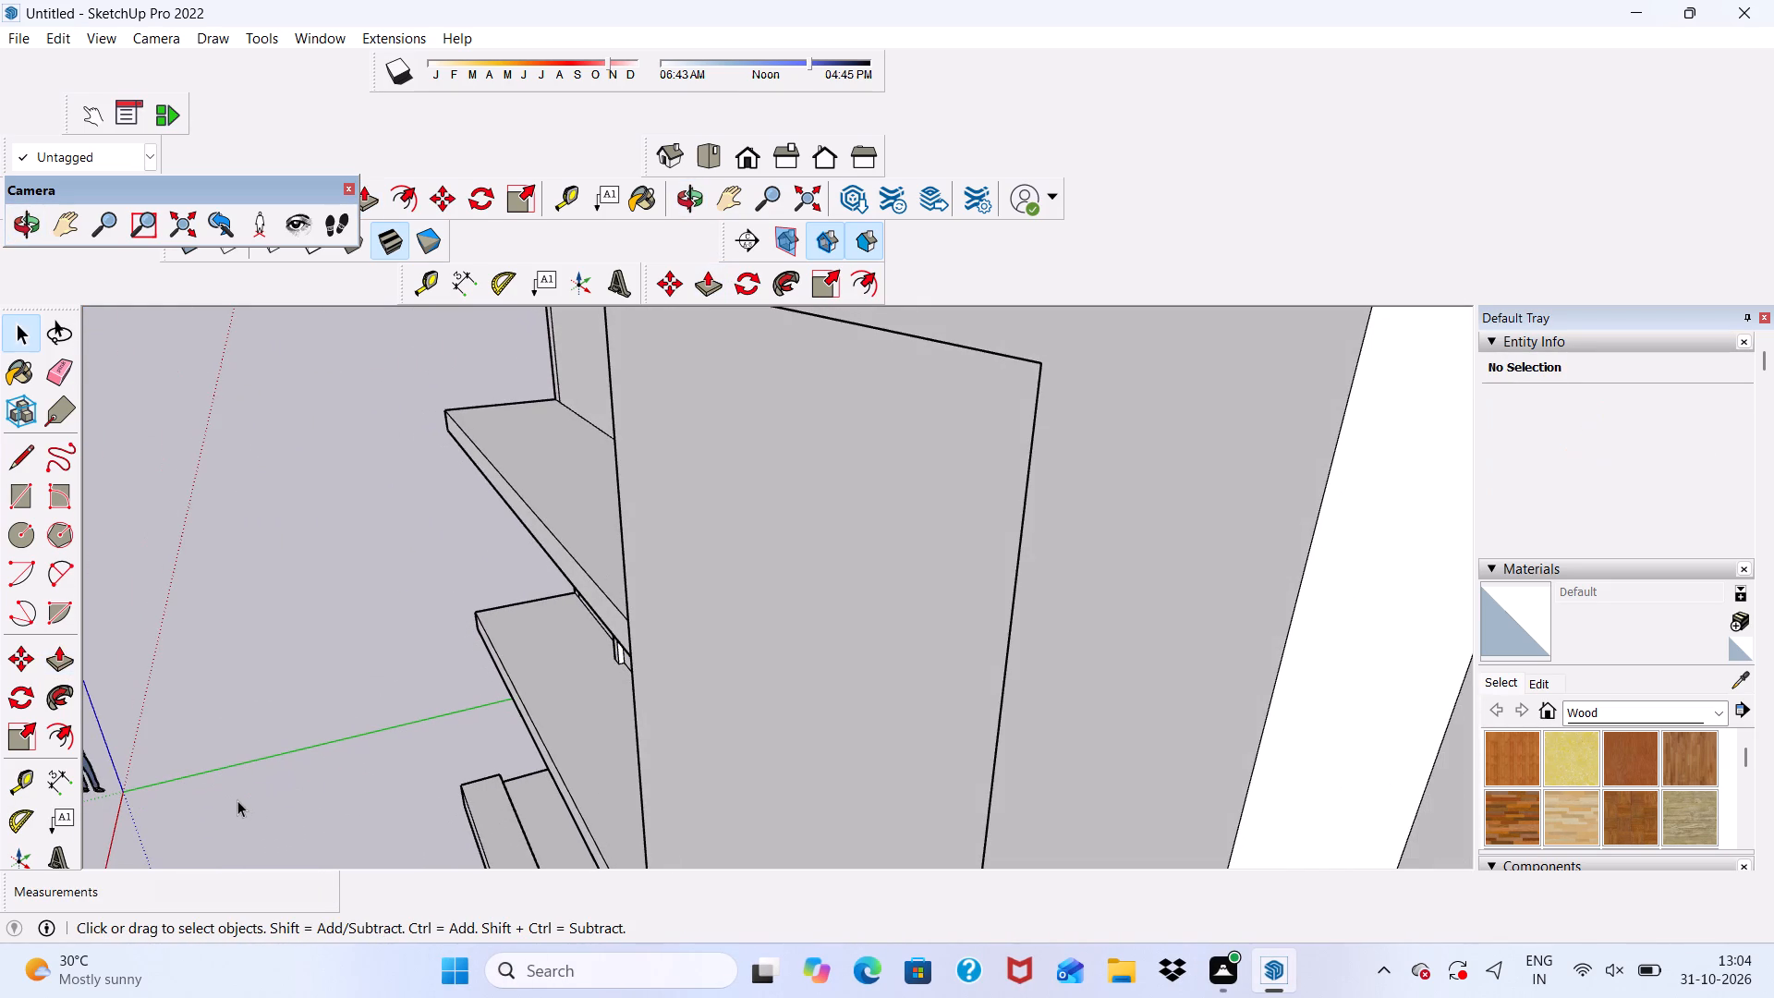
Draw a door-sized rectangle on the top storey's front wall, starting from the floor slab's edge above the finished door.
{"action": "scroll", "coordinate": [224, 813], "scroll_direction": "down", "scroll_amount": 6}
{"action": "middle_click_drag", "start_coordinate": [264, 813], "coordinate": [678, 784]}
{"action": "scroll", "coordinate": [690, 784], "scroll_direction": "down", "scroll_amount": 1}
{"action": "scroll", "coordinate": [718, 772], "scroll_direction": "up", "scroll_amount": 1}
{"action": "scroll", "coordinate": [717, 757], "scroll_direction": "down", "scroll_amount": 4}
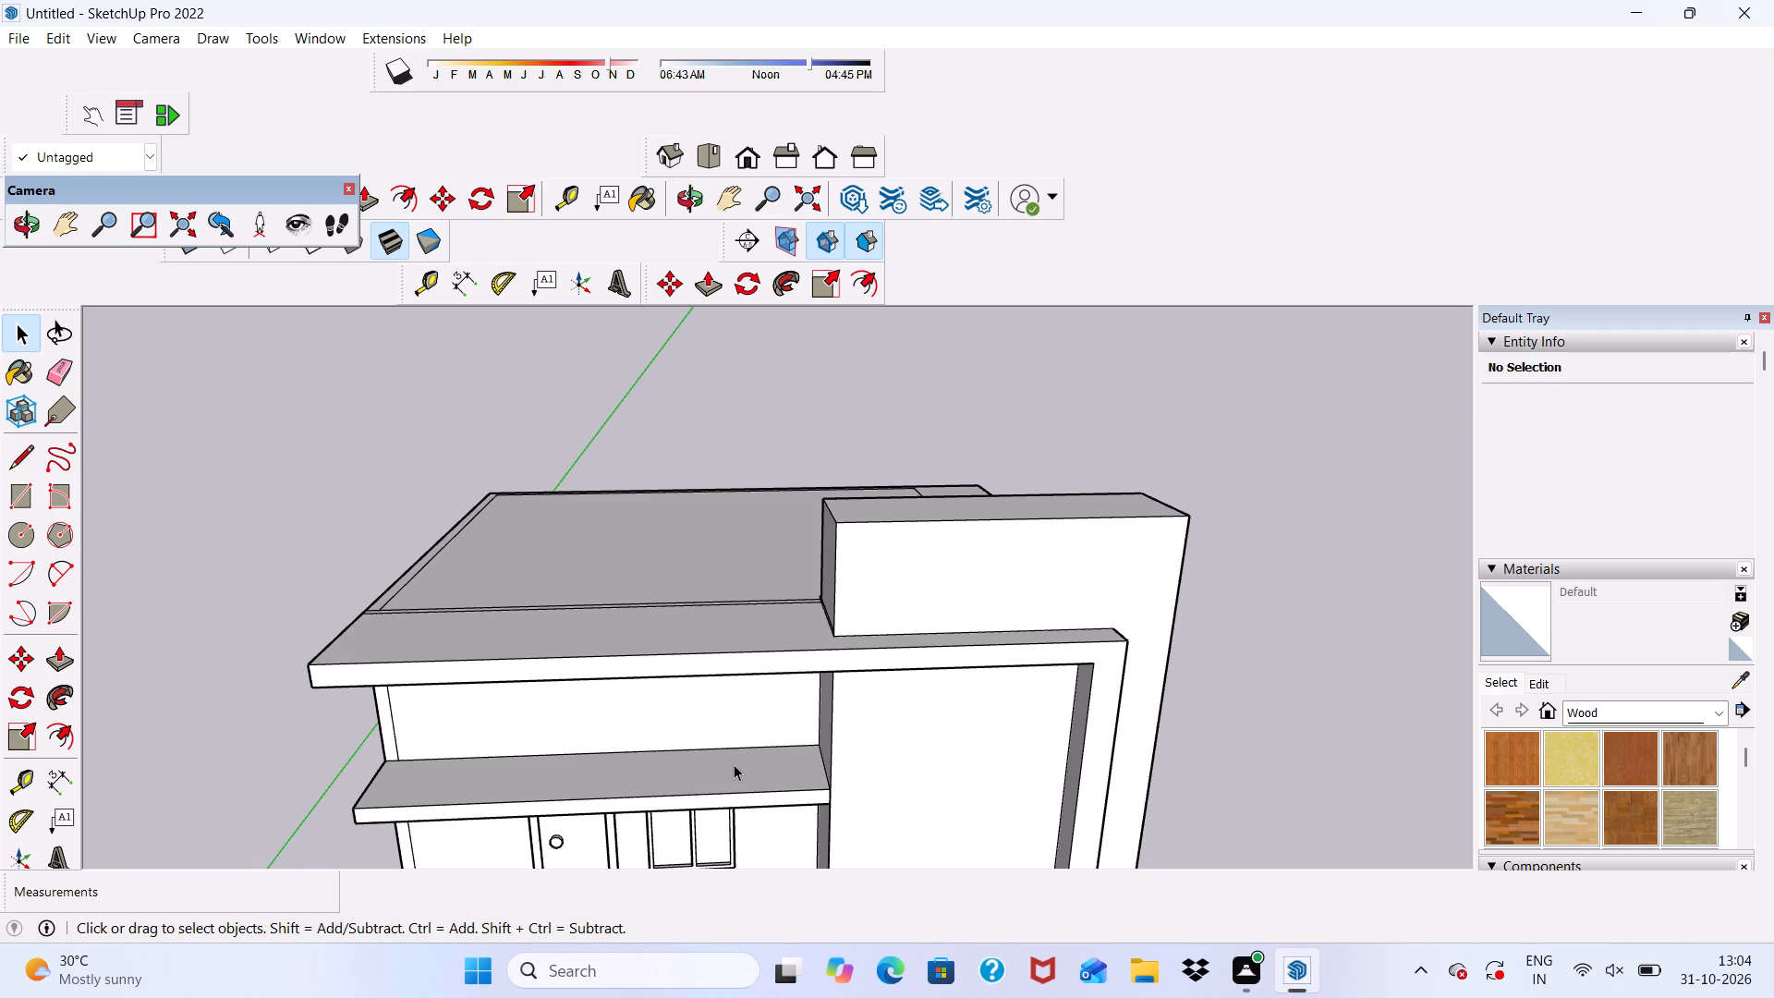
{"action": "scroll", "coordinate": [796, 651], "scroll_direction": "down", "scroll_amount": 3}
{"action": "middle_click_drag", "start_coordinate": [747, 692], "coordinate": [657, 522]}
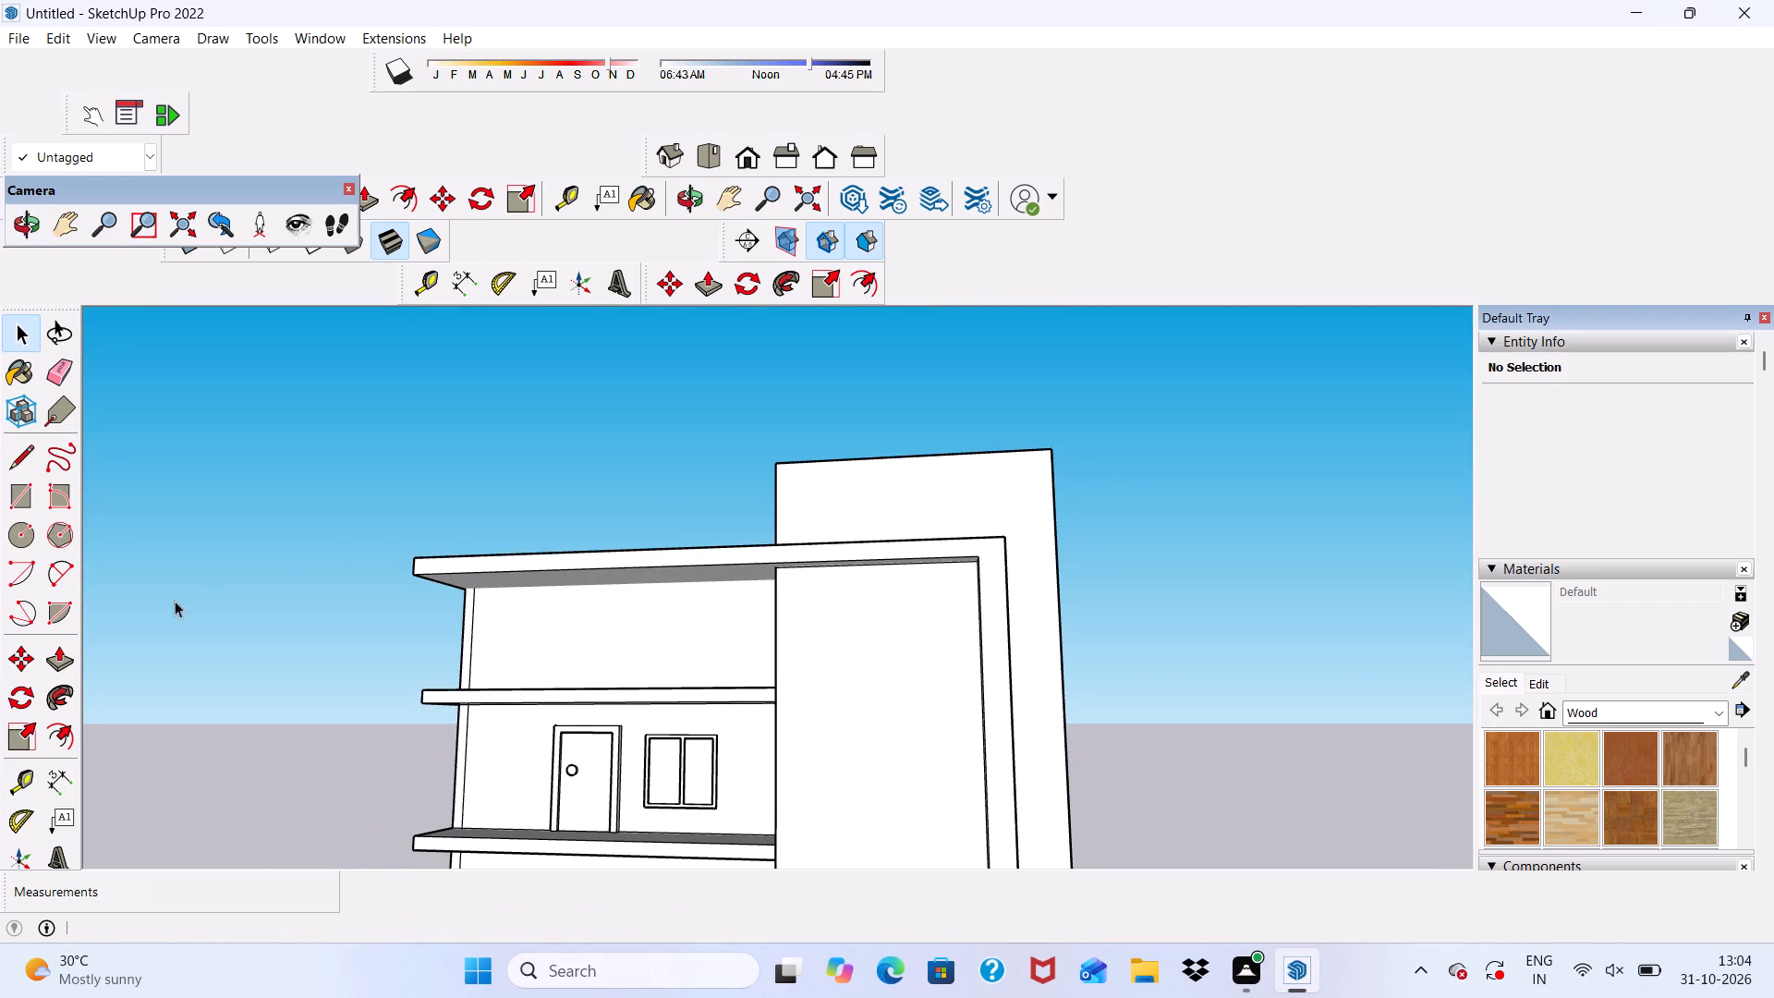
{"action": "left_click", "coordinate": [15, 488]}
{"action": "scroll", "coordinate": [258, 581], "scroll_direction": "down", "scroll_amount": 2}
{"action": "middle_click_drag", "start_coordinate": [426, 630], "coordinate": [513, 759]}
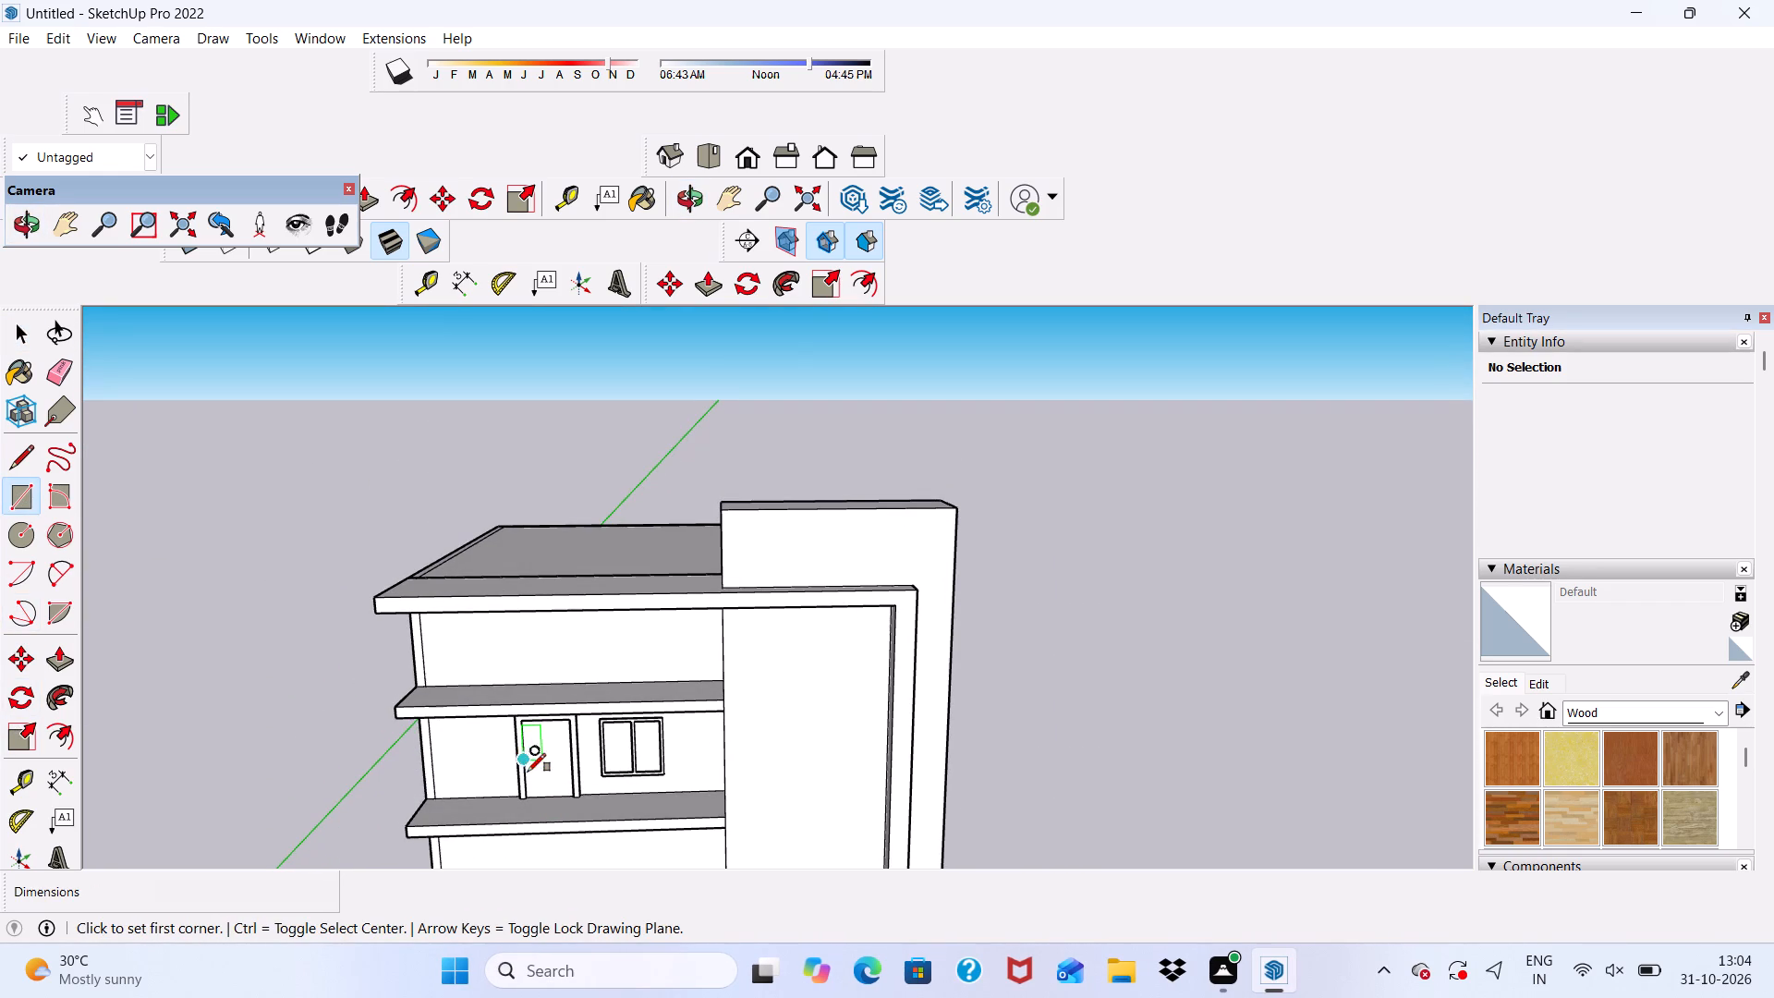
{"action": "scroll", "coordinate": [527, 676], "scroll_direction": "up", "scroll_amount": 6}
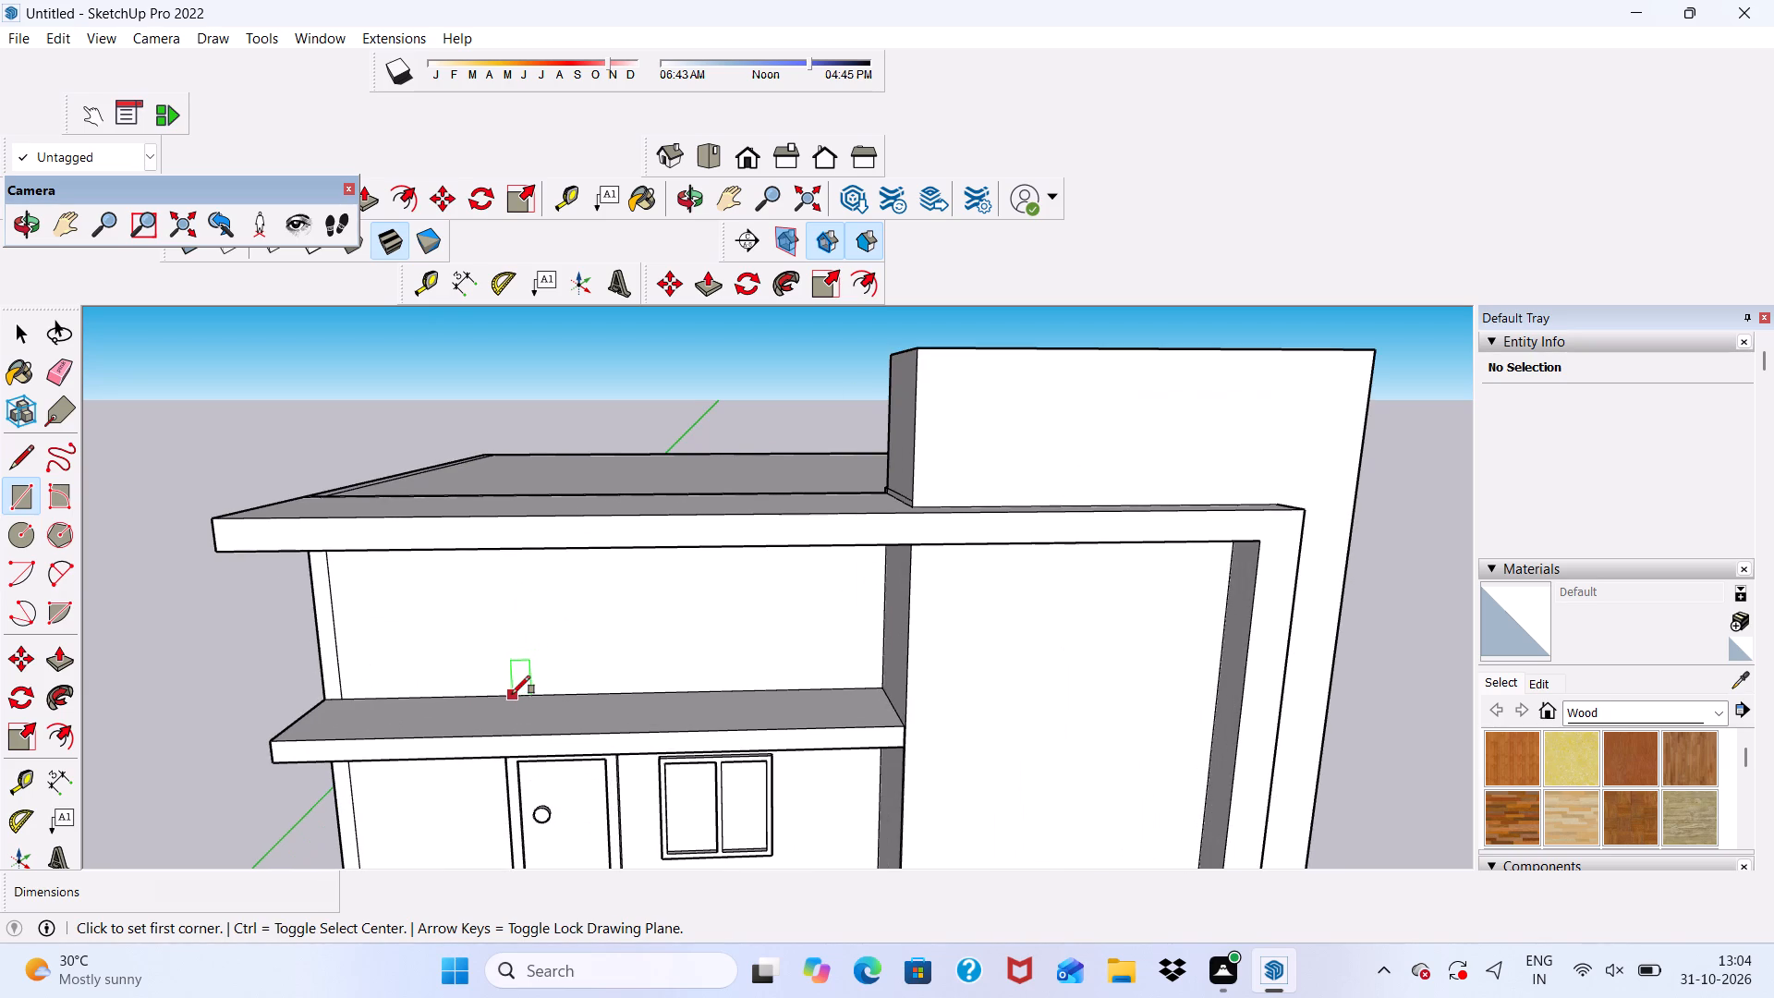
{"action": "left_click", "coordinate": [509, 699]}
{"action": "scroll", "coordinate": [512, 655], "scroll_direction": "down", "scroll_amount": 5}
{"action": "scroll", "coordinate": [576, 595], "scroll_direction": "up", "scroll_amount": 5}
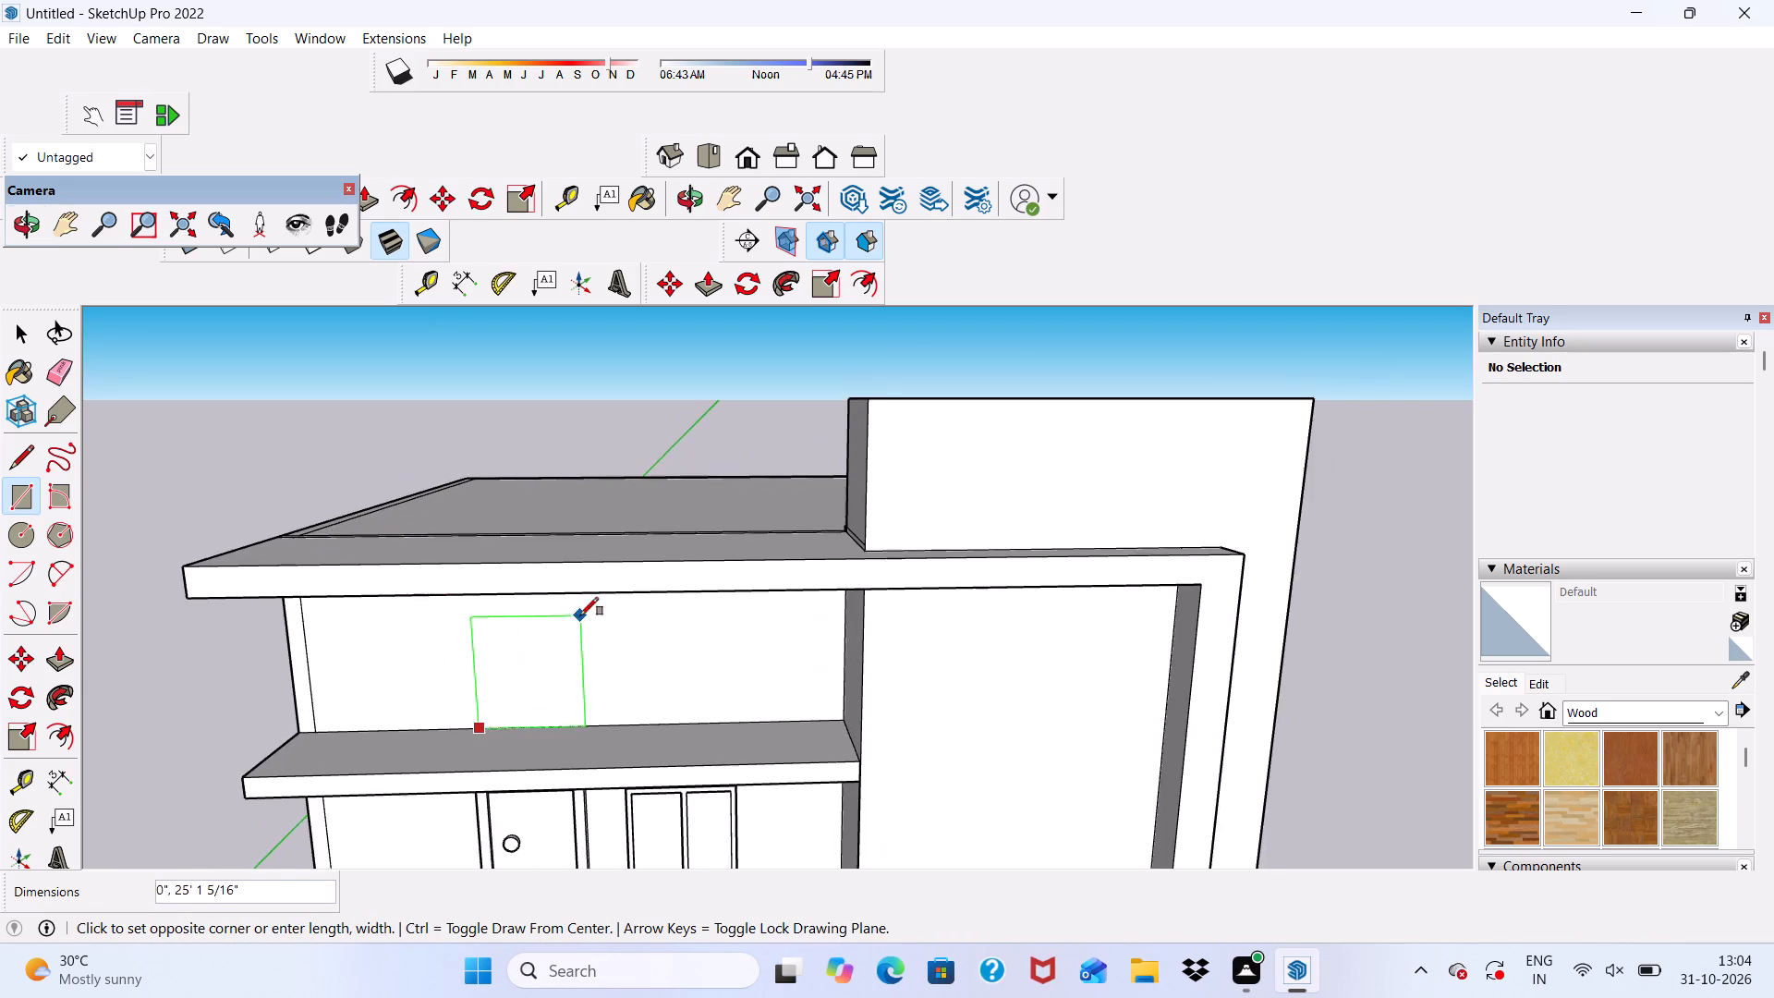
{"action": "middle_click_drag", "start_coordinate": [580, 615], "coordinate": [612, 547]}
{"action": "scroll", "coordinate": [607, 558], "scroll_direction": "up", "scroll_amount": 4}
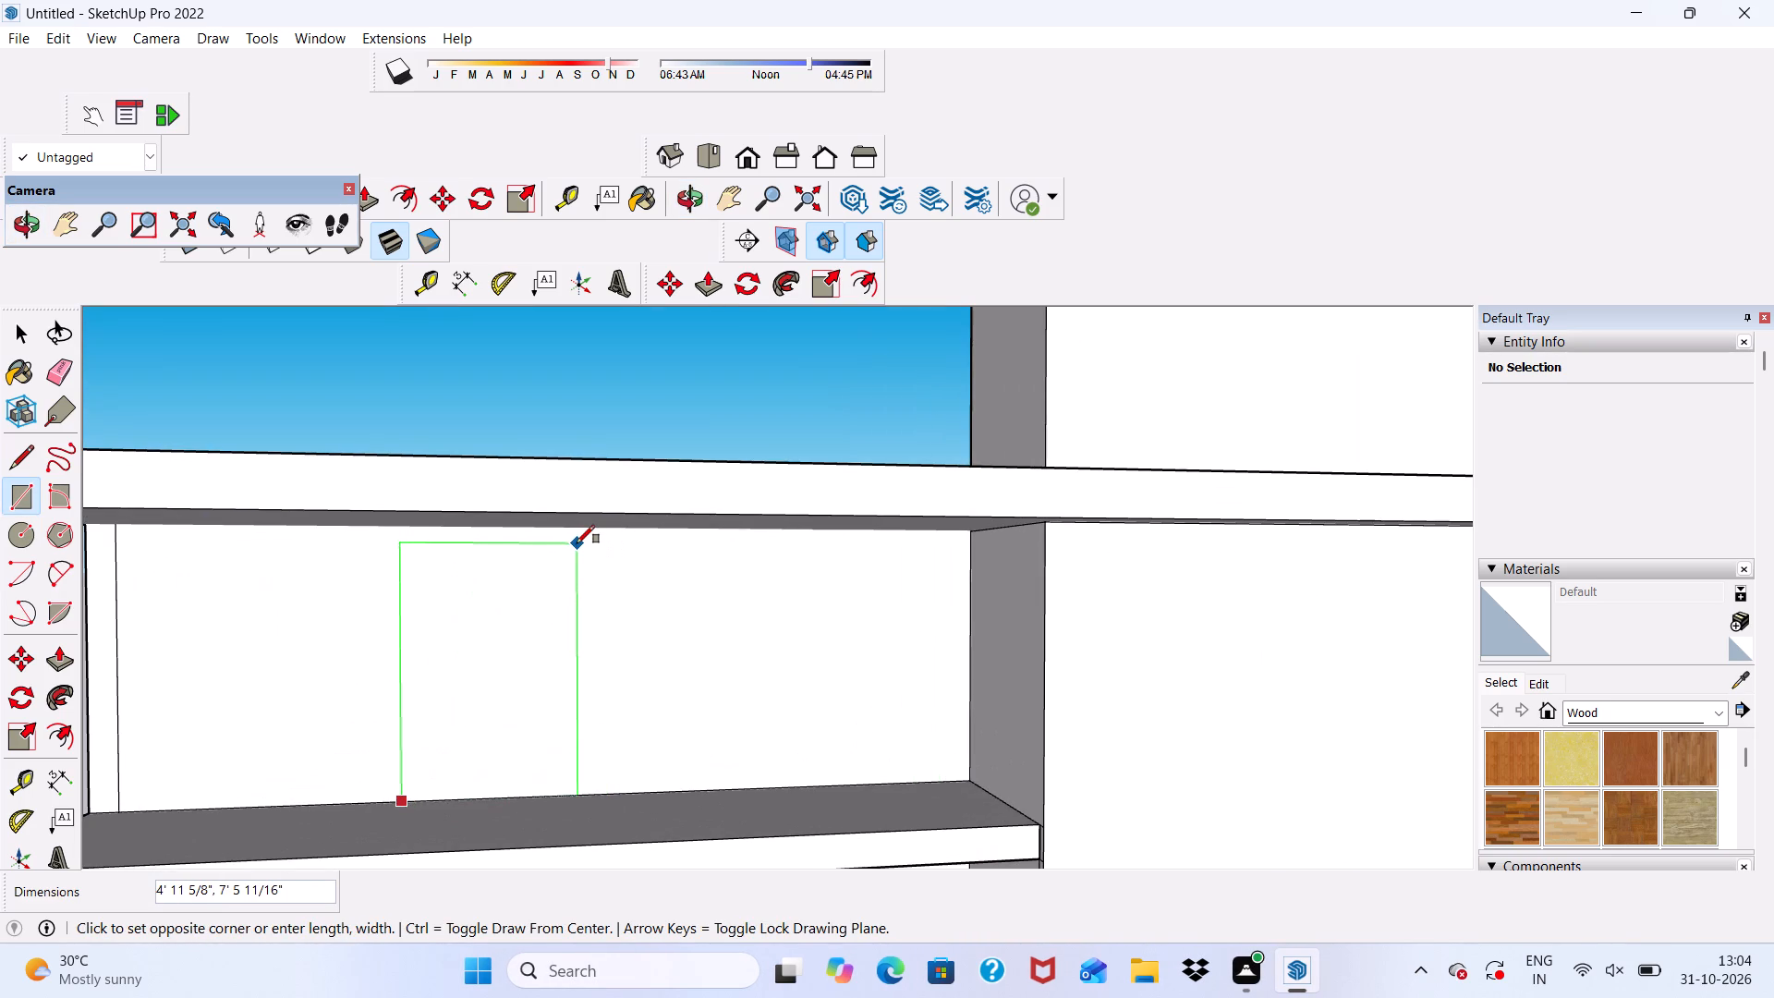
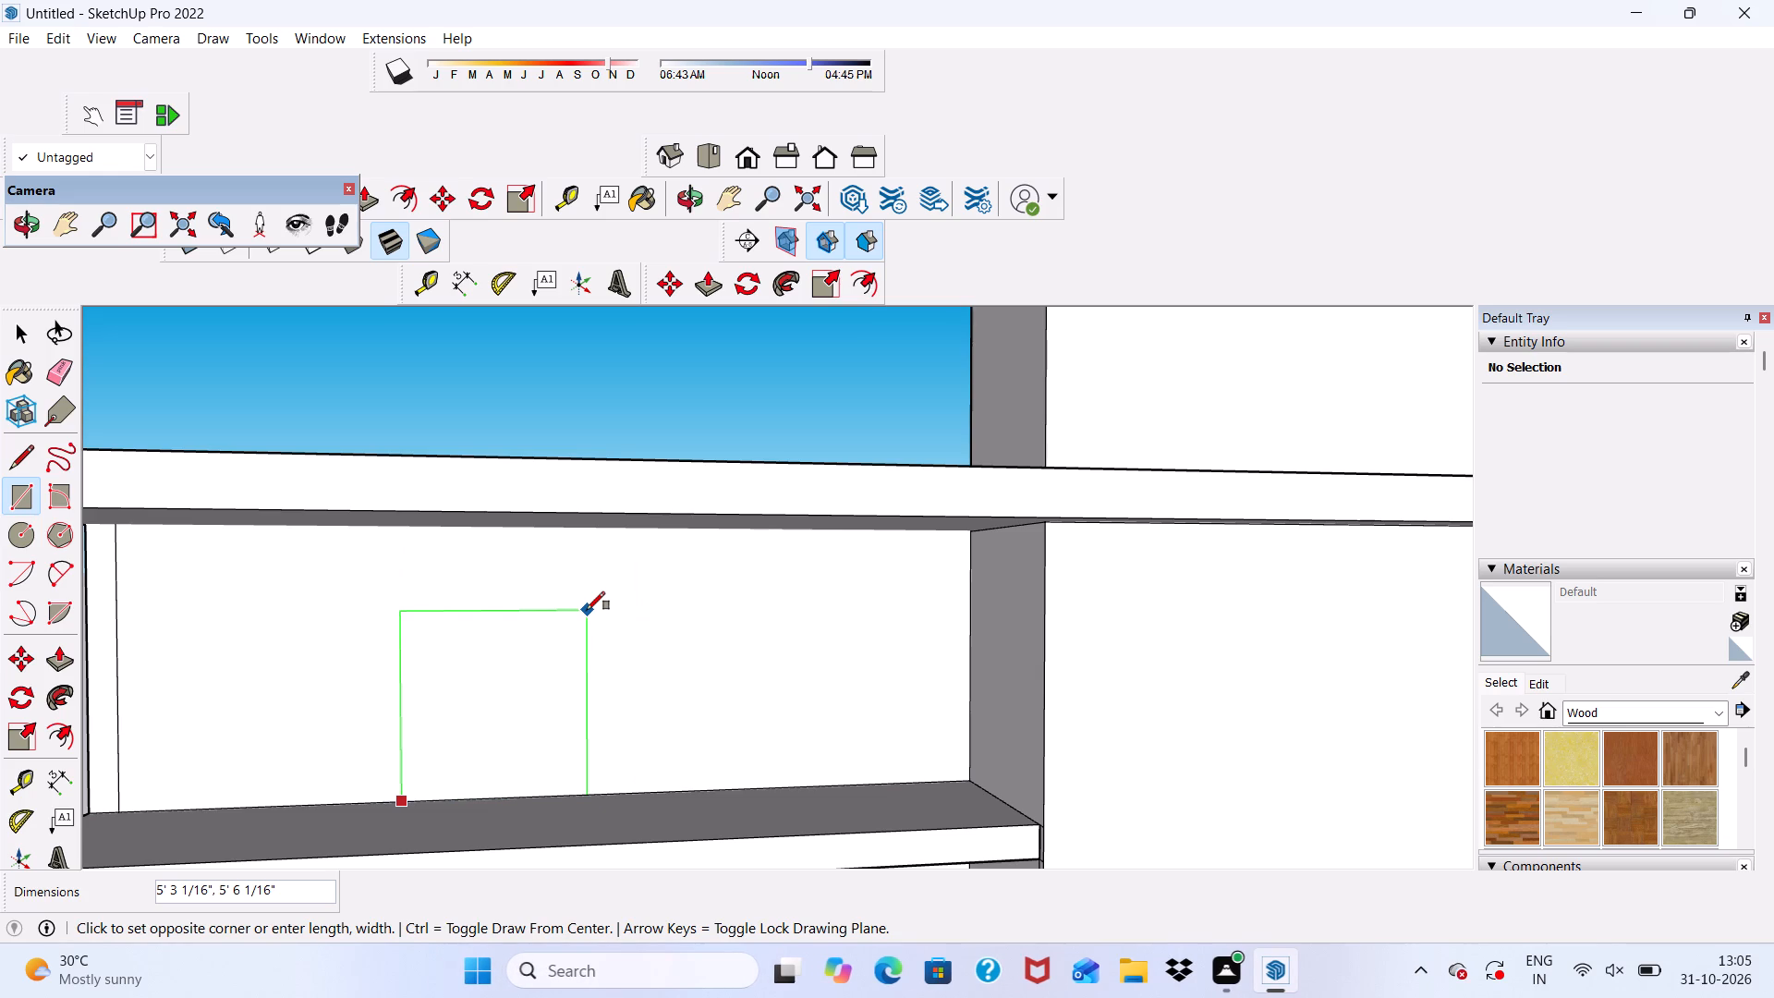
Complete the door rectangle on the top-floor wall, rising from the floor slab, at 4' by 7'.
{"action": "scroll", "coordinate": [424, 584], "scroll_direction": "down", "scroll_amount": 6}
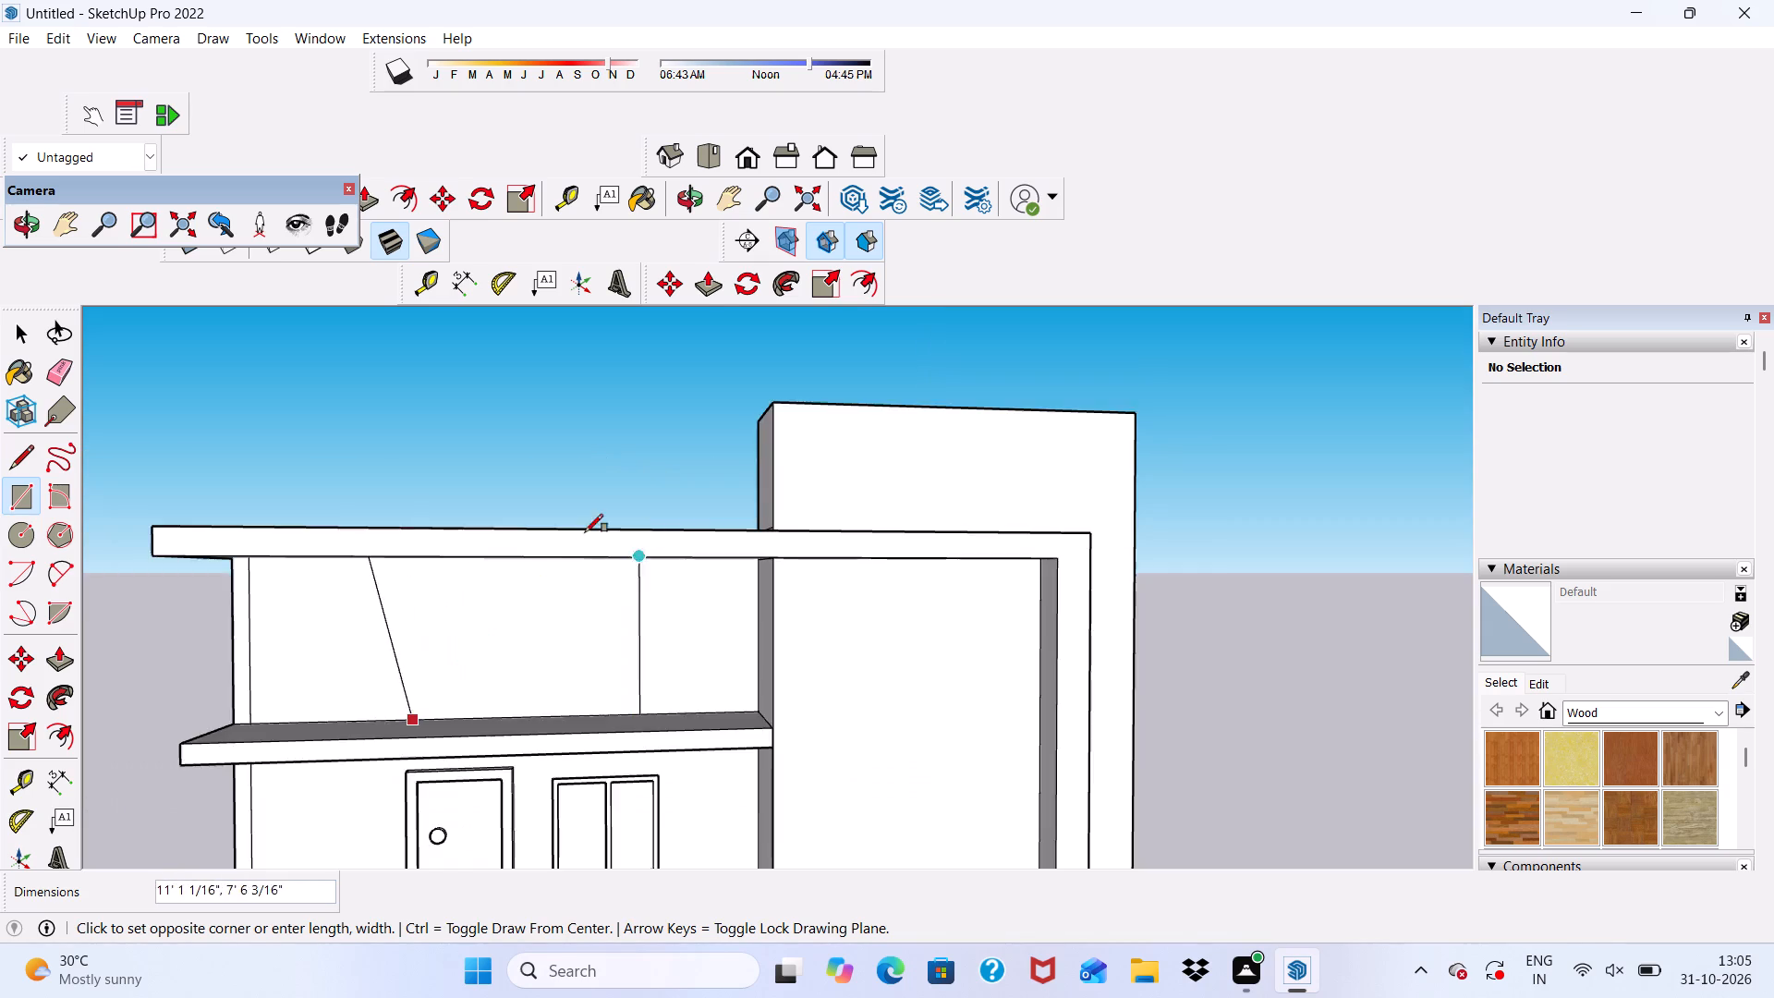
{"action": "scroll", "coordinate": [585, 532], "scroll_direction": "down", "scroll_amount": 3}
{"action": "scroll", "coordinate": [516, 529], "scroll_direction": "up", "scroll_amount": 5}
{"action": "scroll", "coordinate": [516, 529], "scroll_direction": "down", "scroll_amount": 5}
{"action": "middle_click_drag", "start_coordinate": [511, 585], "coordinate": [516, 520]}
{"action": "scroll", "coordinate": [486, 619], "scroll_direction": "up", "scroll_amount": 6}
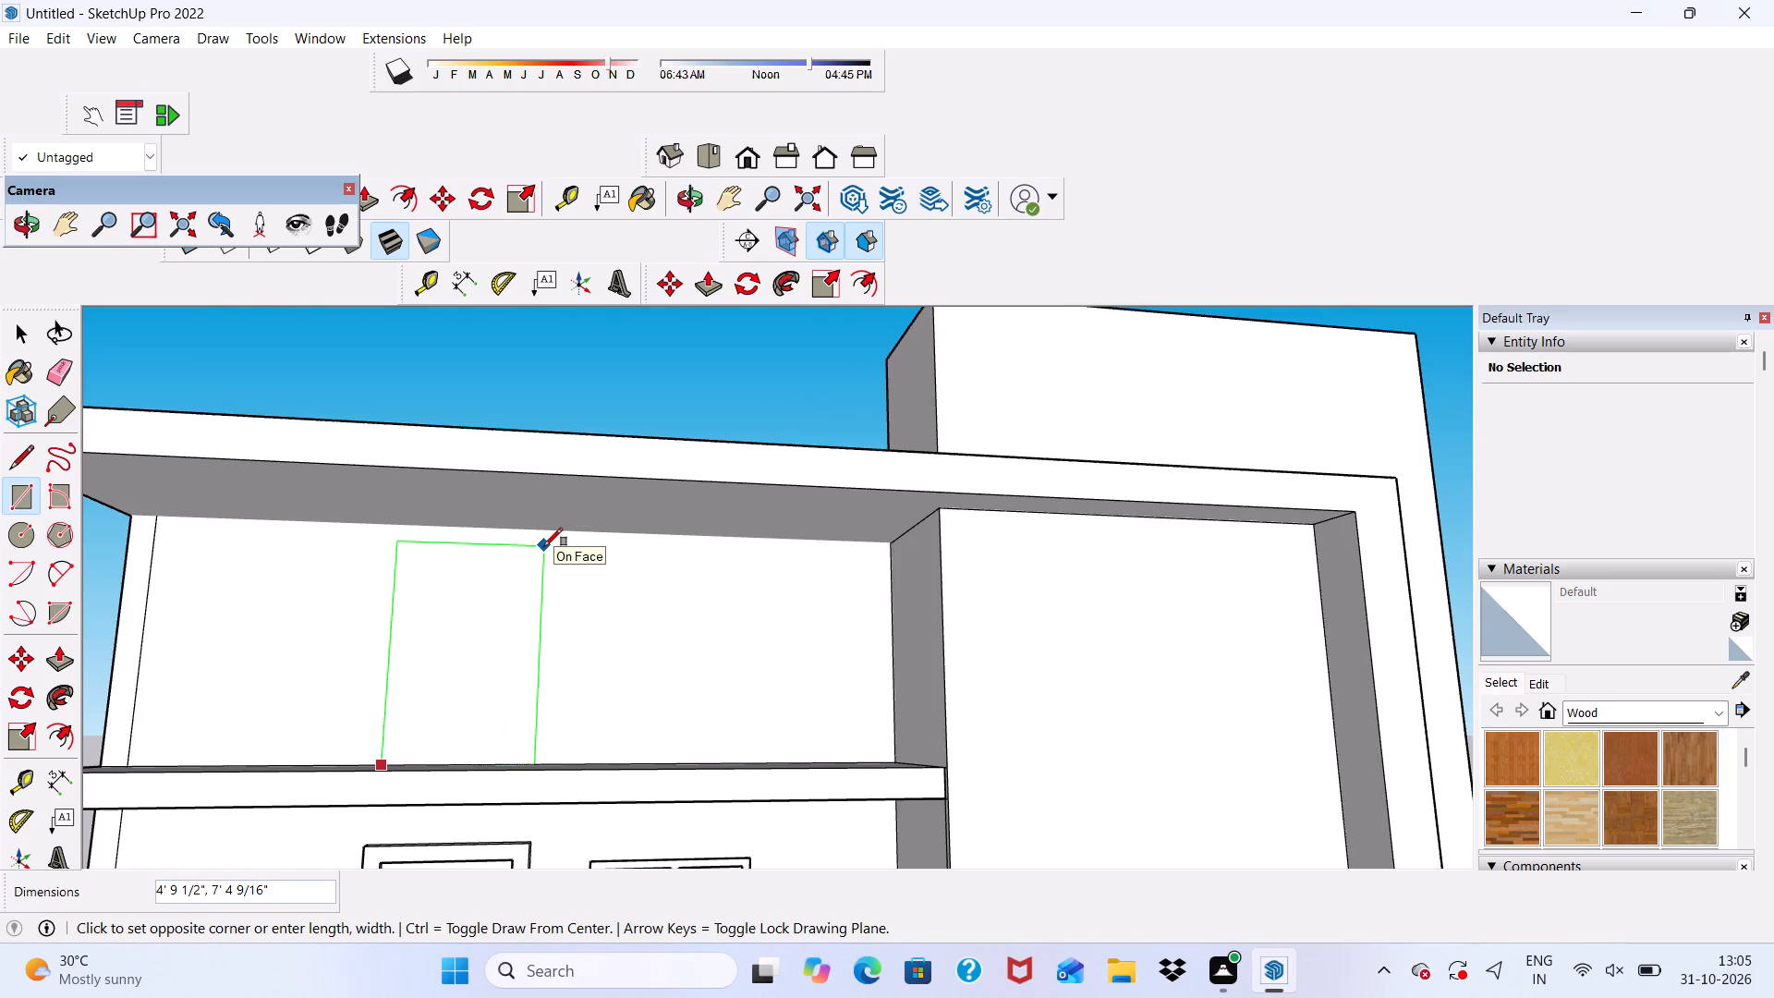
{"action": "type", "text": "4',7"}
{"action": "key", "text": "apostrophe"}
{"action": "key", "text": "Return"}
Offset the top-floor door outline 6" outward to form the door frame border.
{"action": "scroll", "coordinate": [537, 516], "scroll_direction": "down", "scroll_amount": 7}
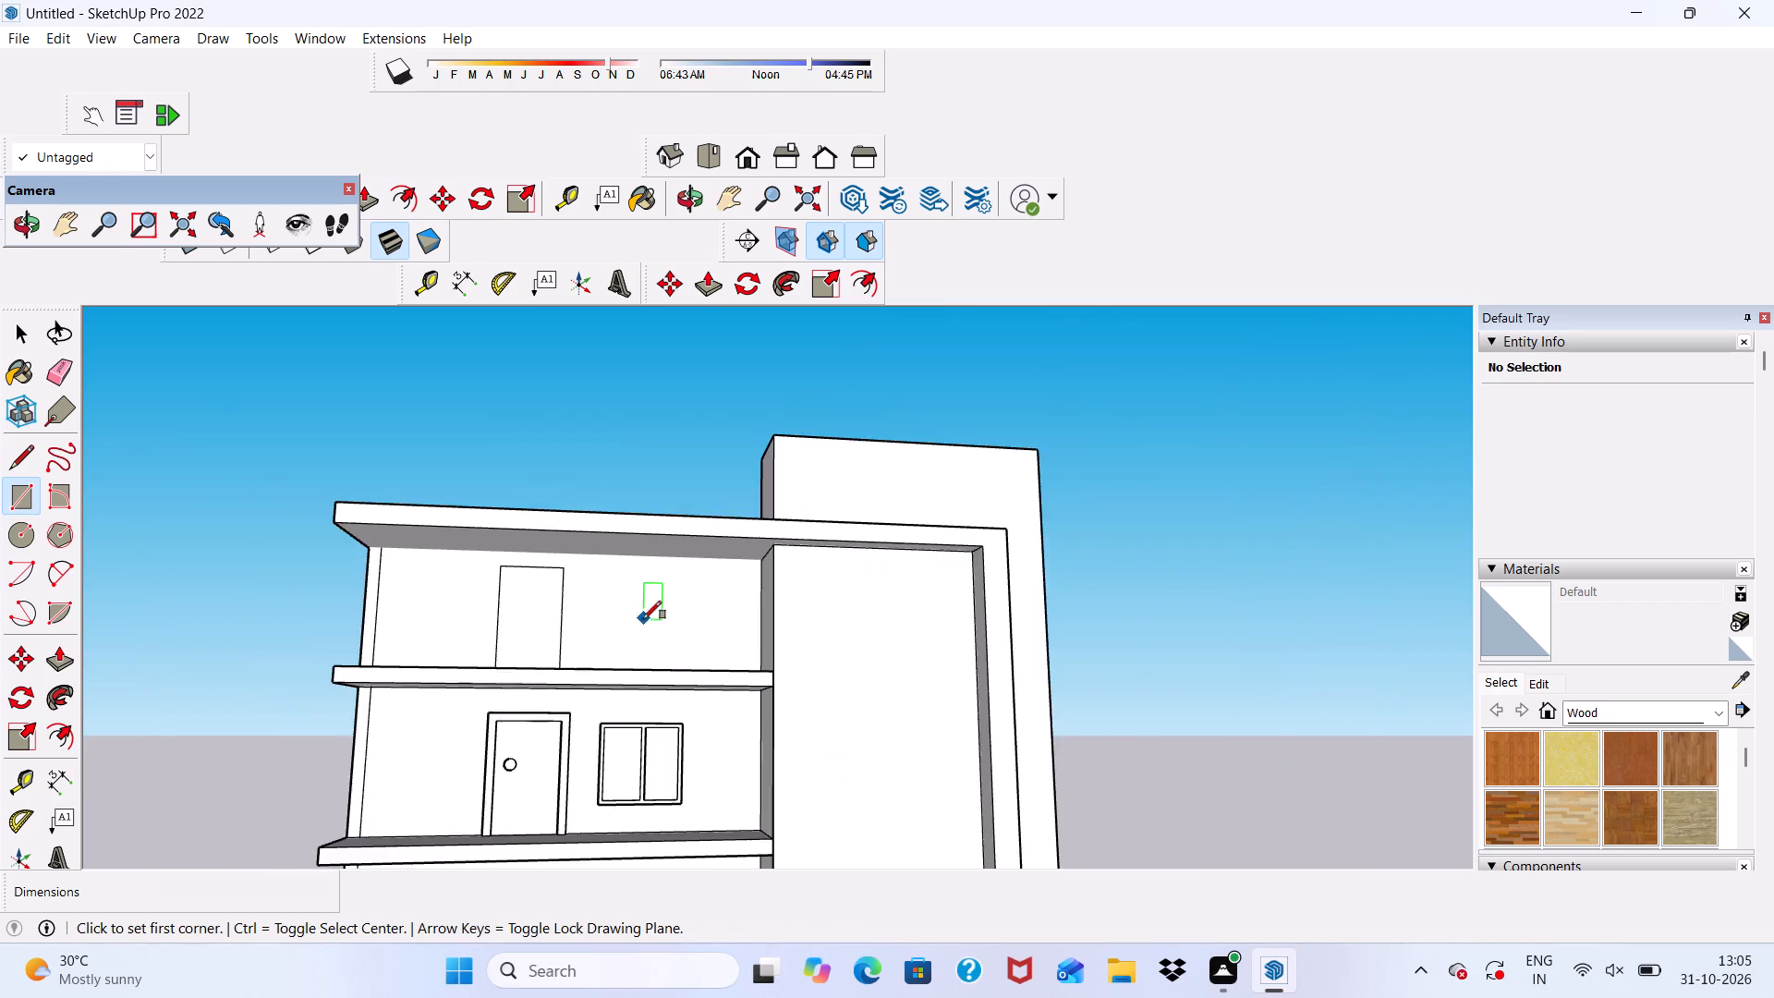
{"action": "middle_click_drag", "start_coordinate": [649, 628], "coordinate": [515, 675]}
{"action": "scroll", "coordinate": [567, 616], "scroll_direction": "up", "scroll_amount": 6}
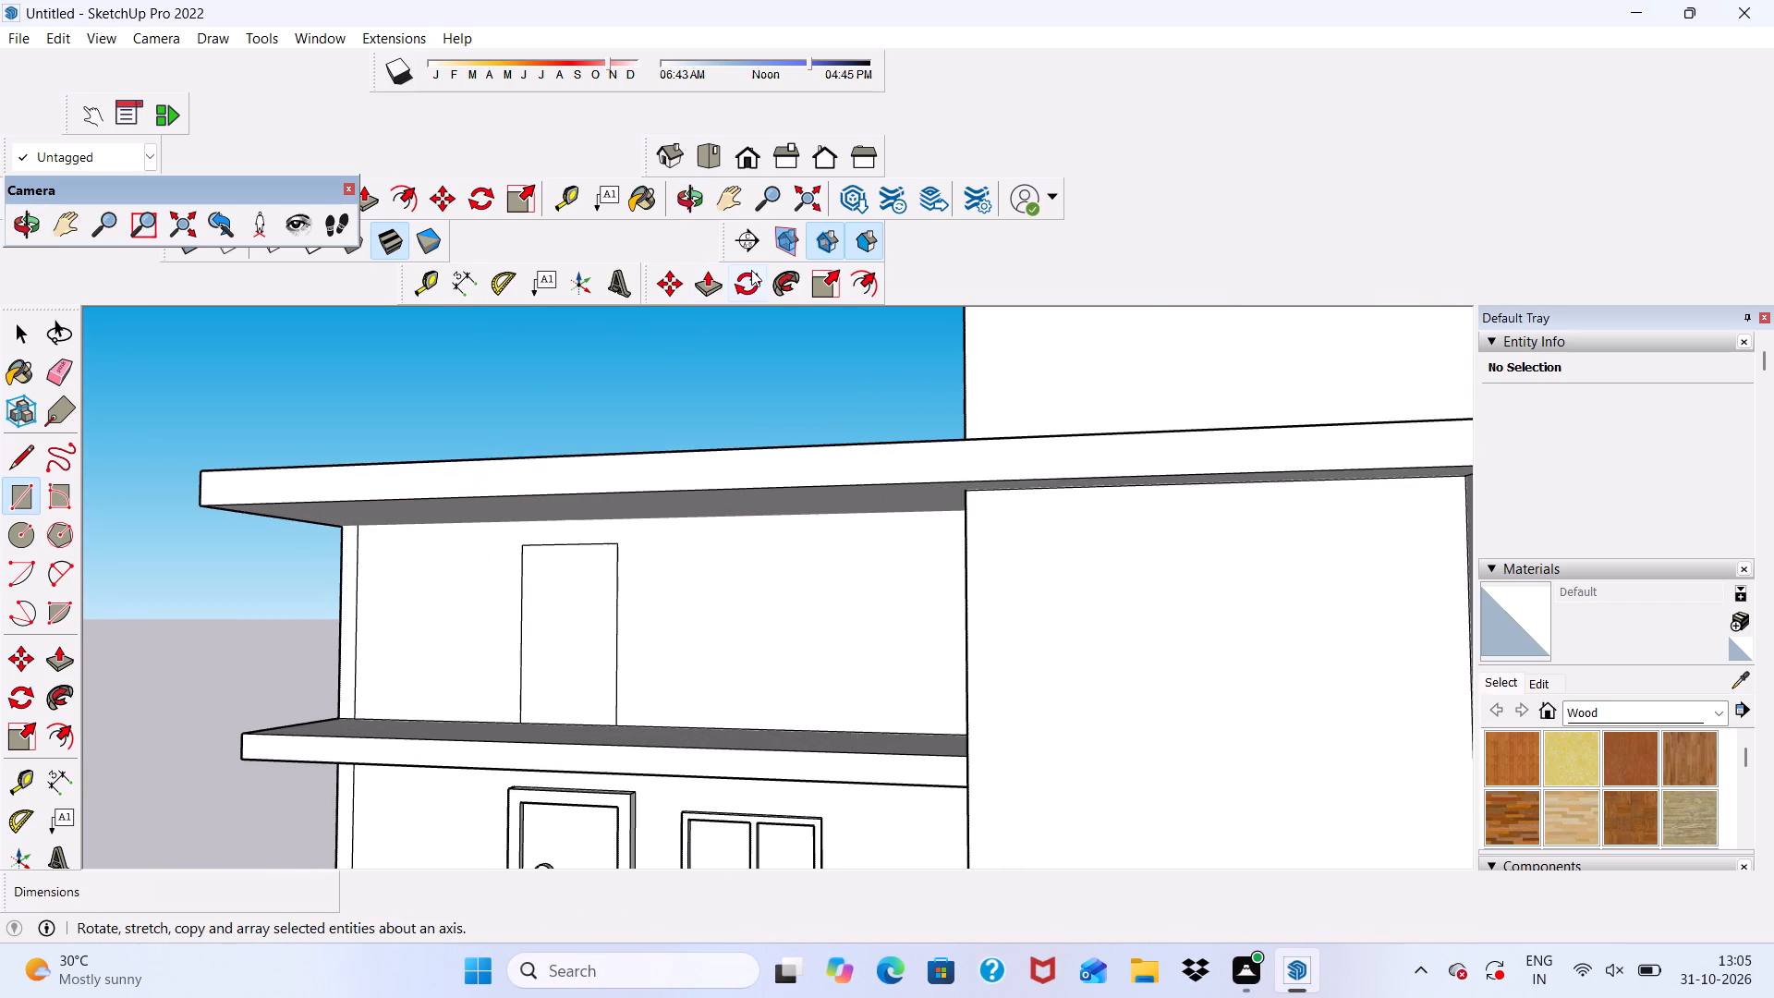
{"action": "left_click", "coordinate": [862, 278]}
{"action": "scroll", "coordinate": [390, 677], "scroll_direction": "up", "scroll_amount": 1}
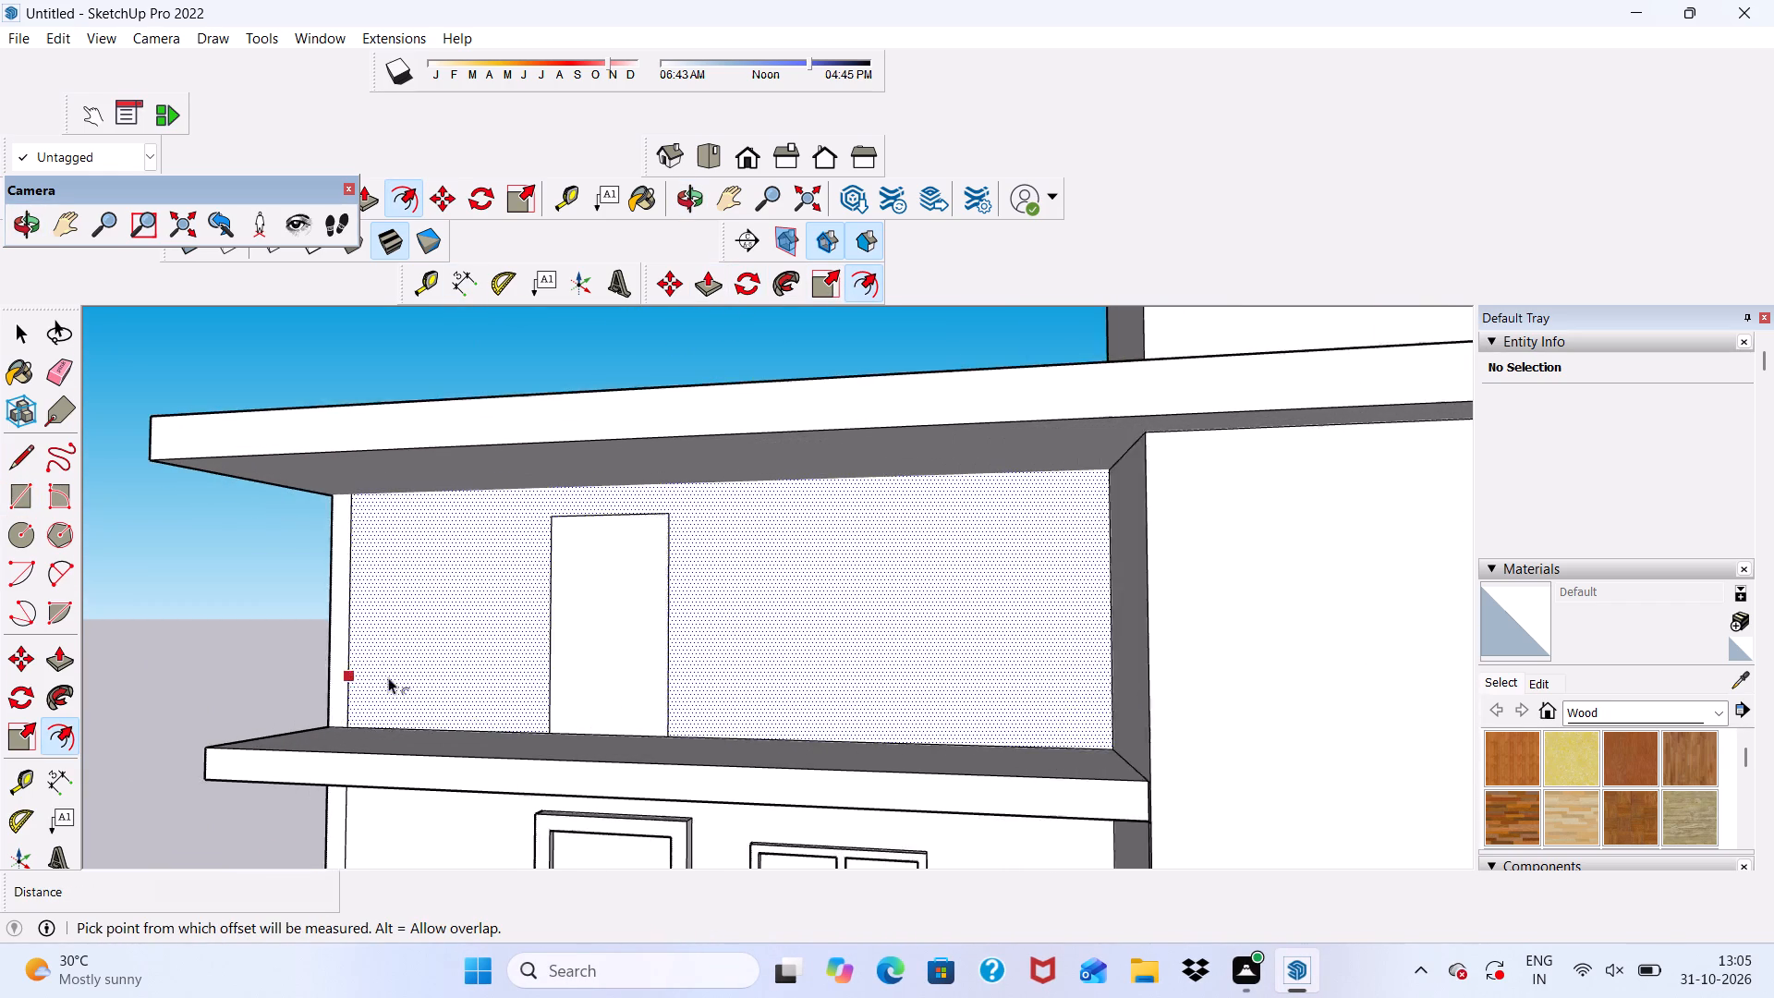
{"action": "scroll", "coordinate": [388, 677], "scroll_direction": "up", "scroll_amount": 2}
{"action": "scroll", "coordinate": [586, 594], "scroll_direction": "up", "scroll_amount": 1}
{"action": "left_click", "coordinate": [586, 594]}
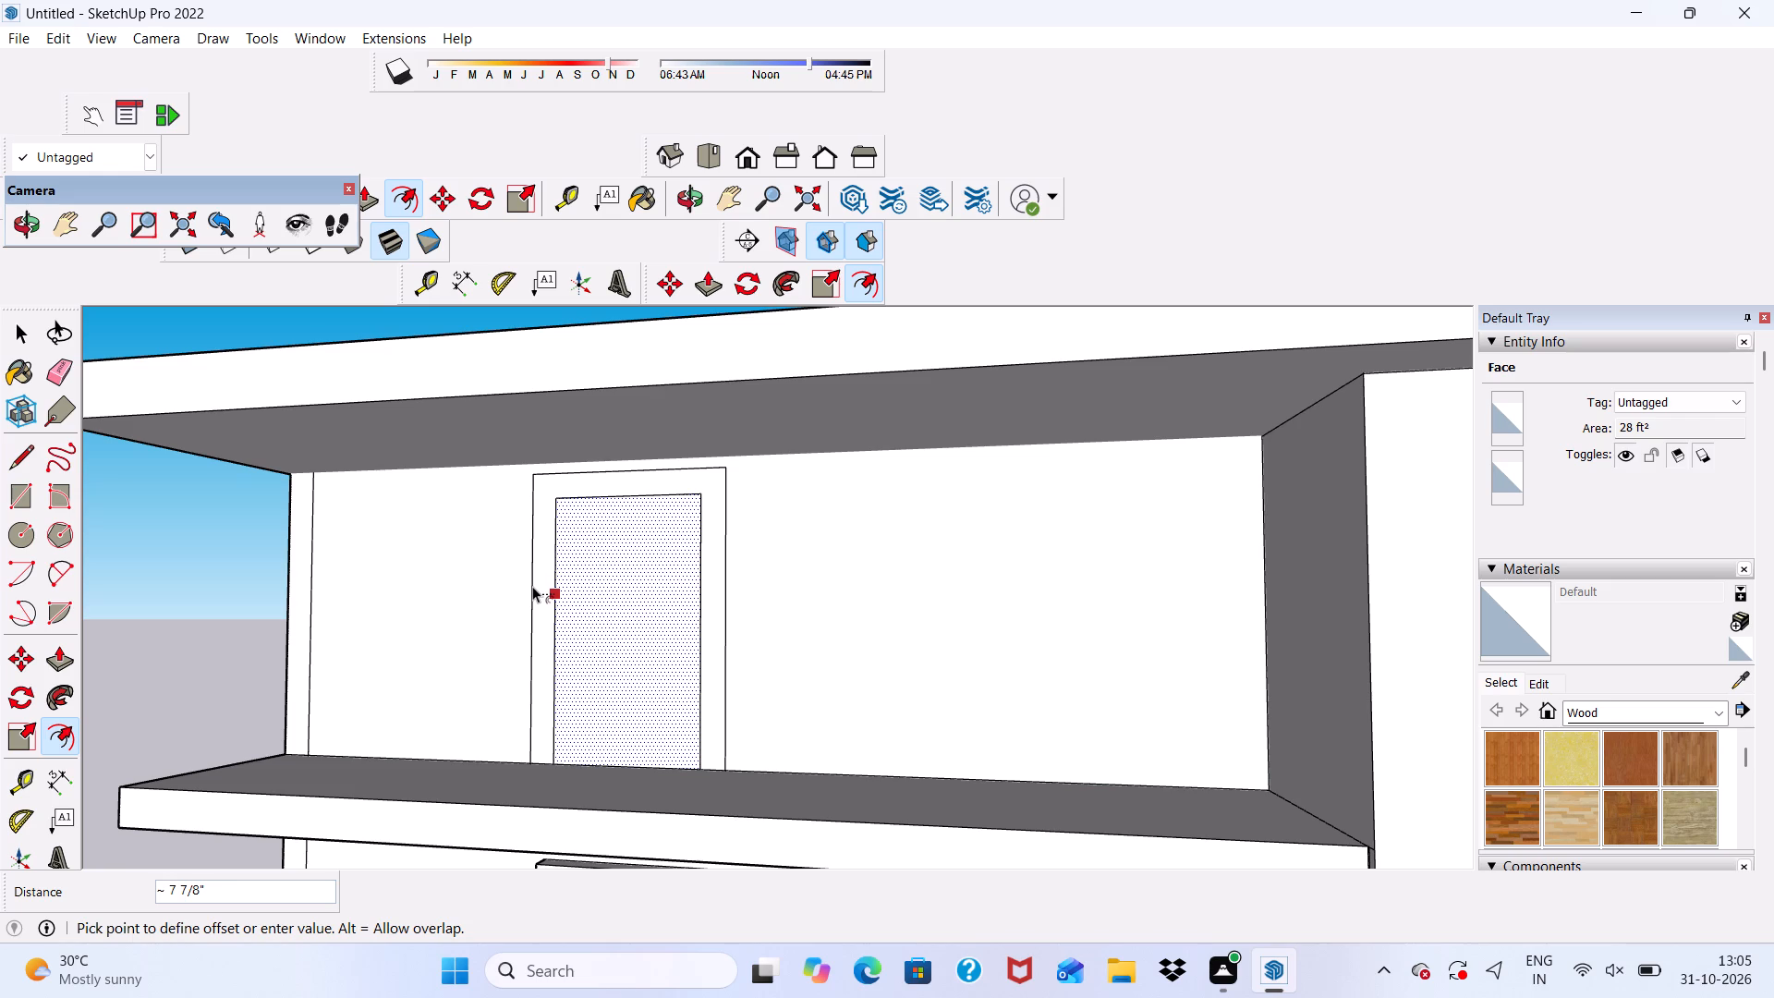
{"action": "key", "text": "6"}
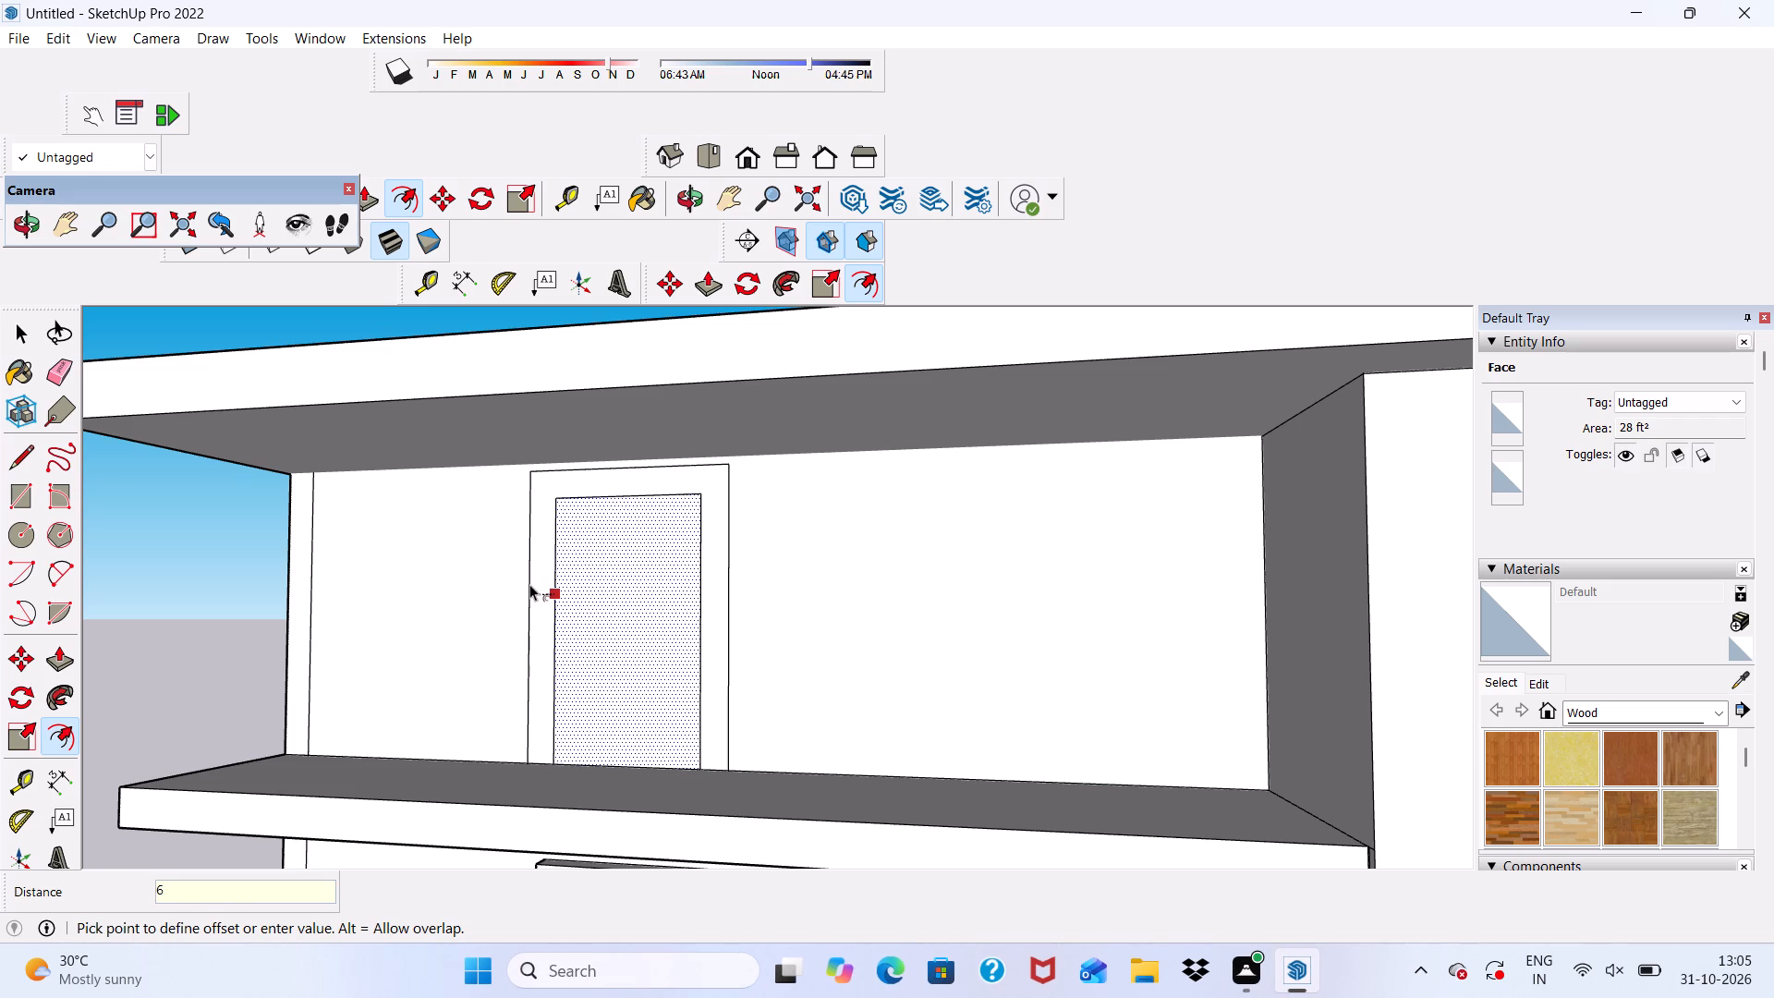
{"action": "key", "text": "shift+quotedbl"}
{"action": "key", "text": "Return"}
Push/Pull the top-floor door frame face 6" out from the wall.
{"action": "scroll", "coordinate": [548, 536], "scroll_direction": "down", "scroll_amount": 4}
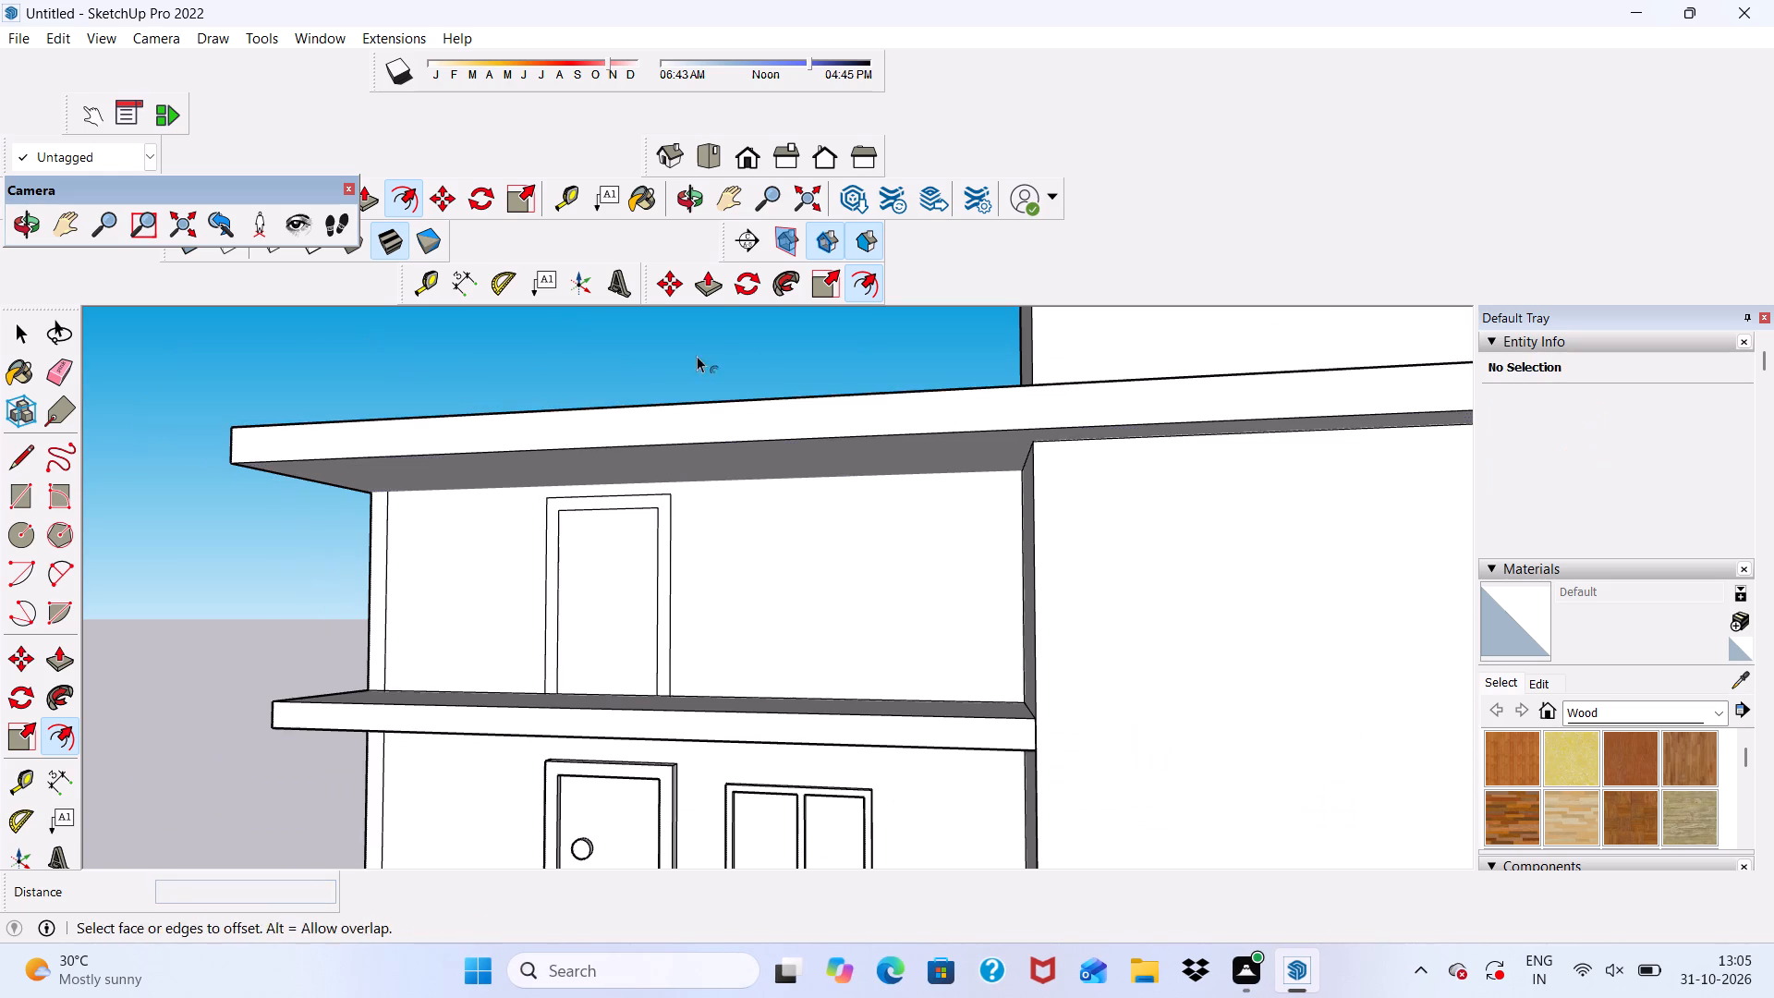
{"action": "left_click", "coordinate": [711, 281]}
{"action": "scroll", "coordinate": [662, 574], "scroll_direction": "up", "scroll_amount": 9}
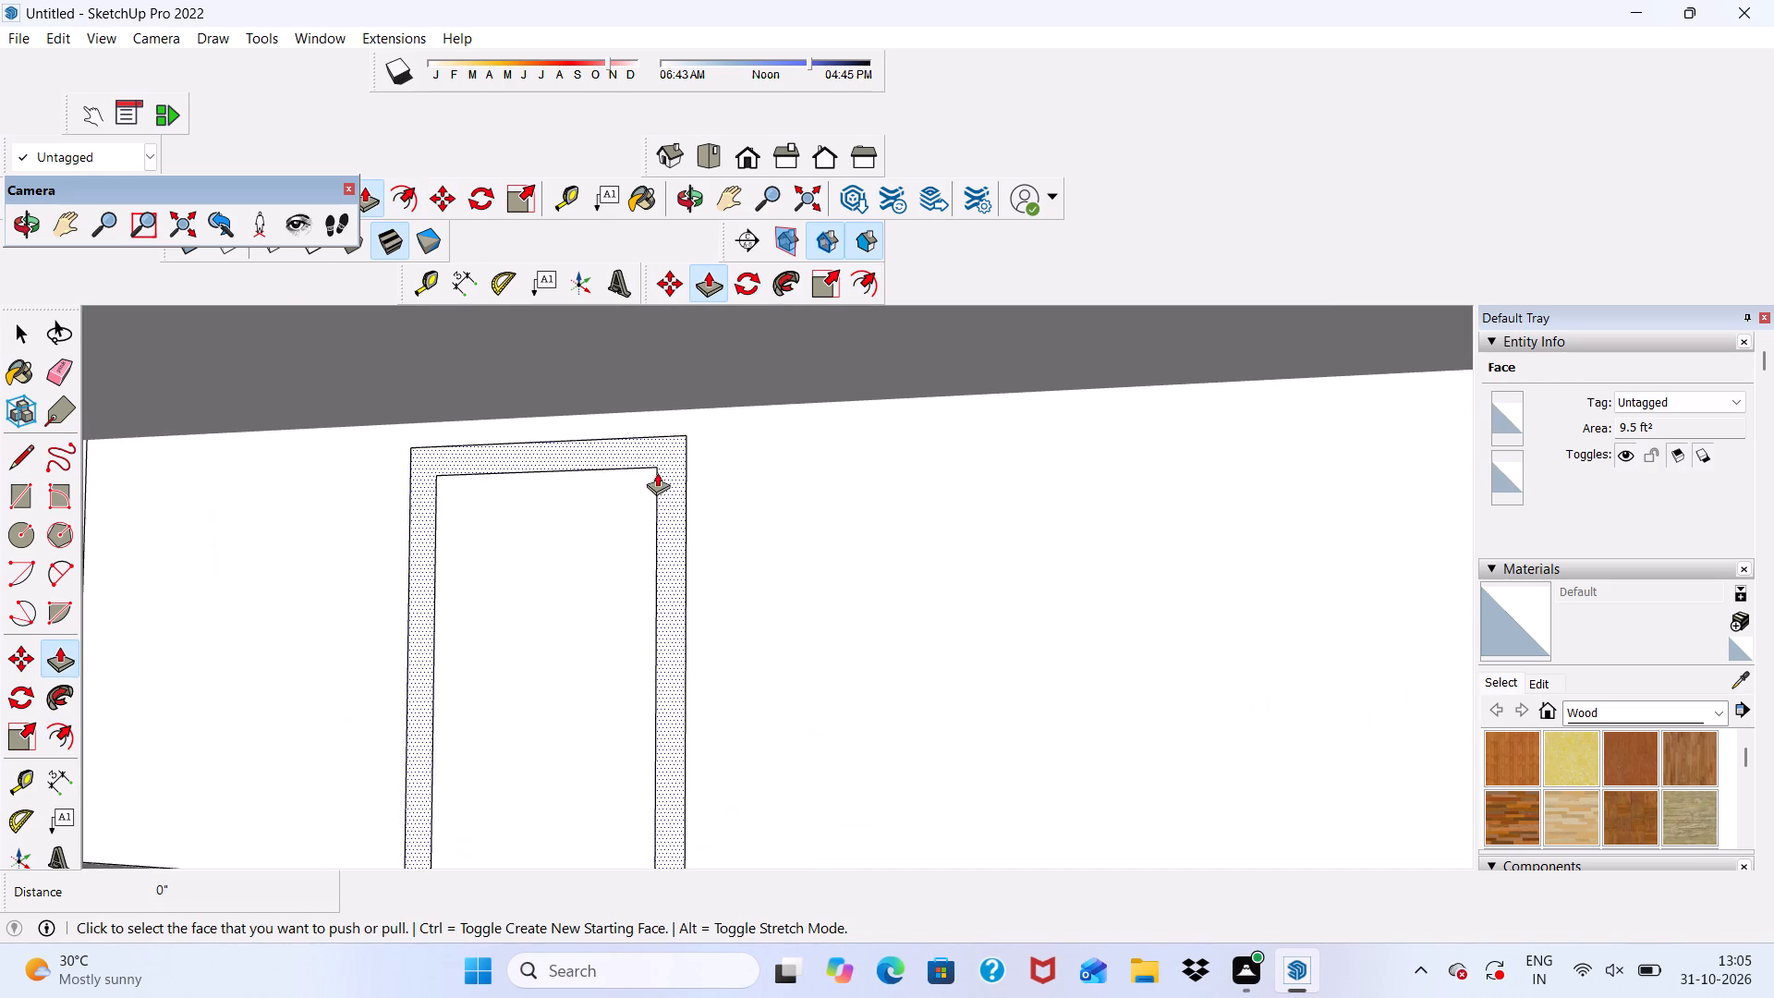
{"action": "left_click", "coordinate": [657, 472]}
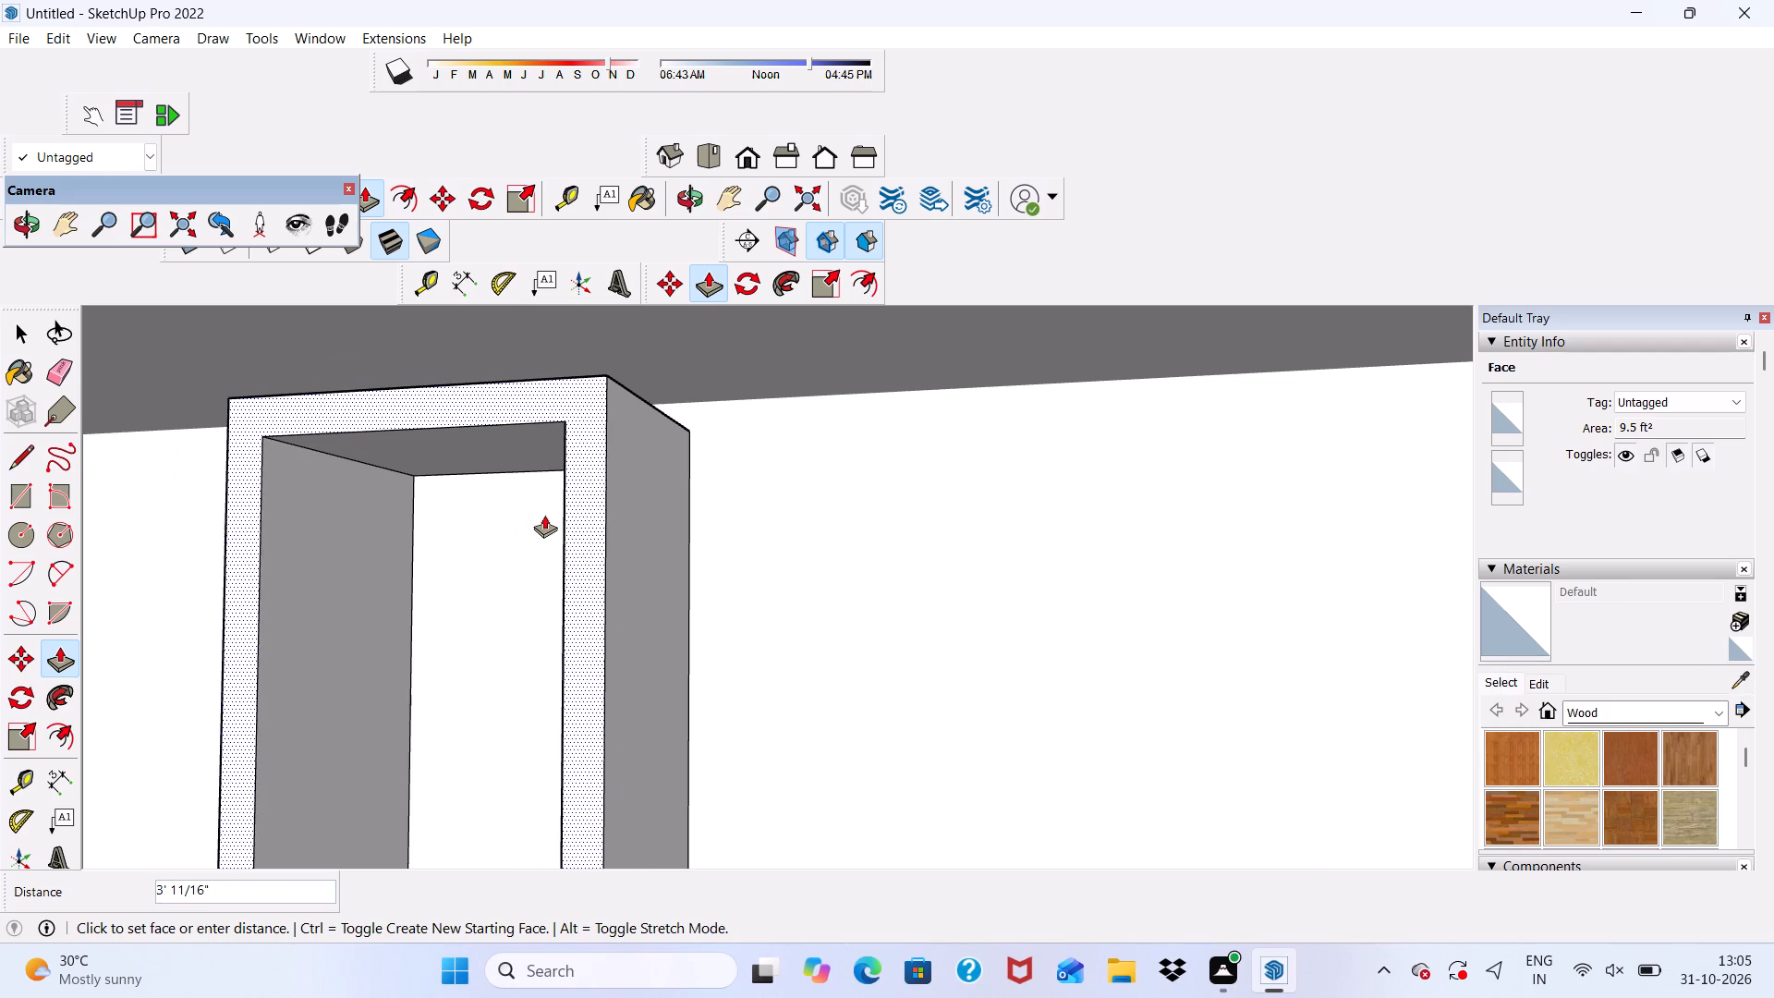
{"action": "key", "text": "6"}
{"action": "key", "text": "shift+quotedbl"}
{"action": "key", "text": "Return"}
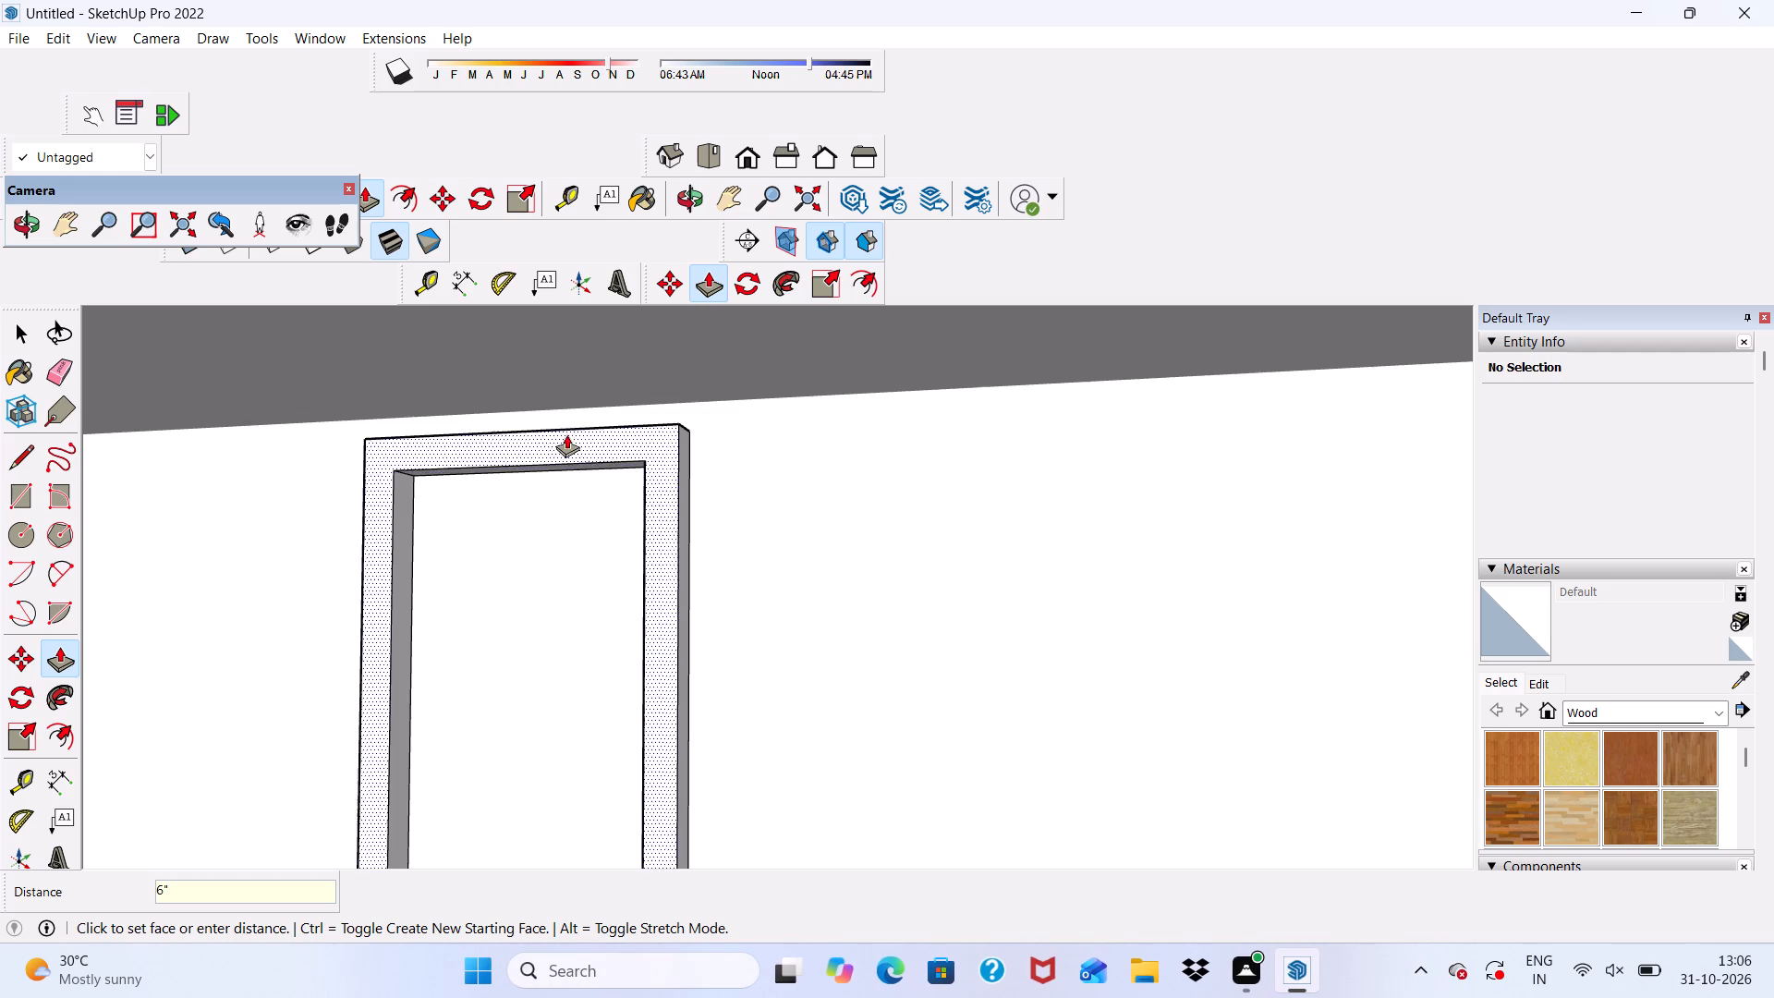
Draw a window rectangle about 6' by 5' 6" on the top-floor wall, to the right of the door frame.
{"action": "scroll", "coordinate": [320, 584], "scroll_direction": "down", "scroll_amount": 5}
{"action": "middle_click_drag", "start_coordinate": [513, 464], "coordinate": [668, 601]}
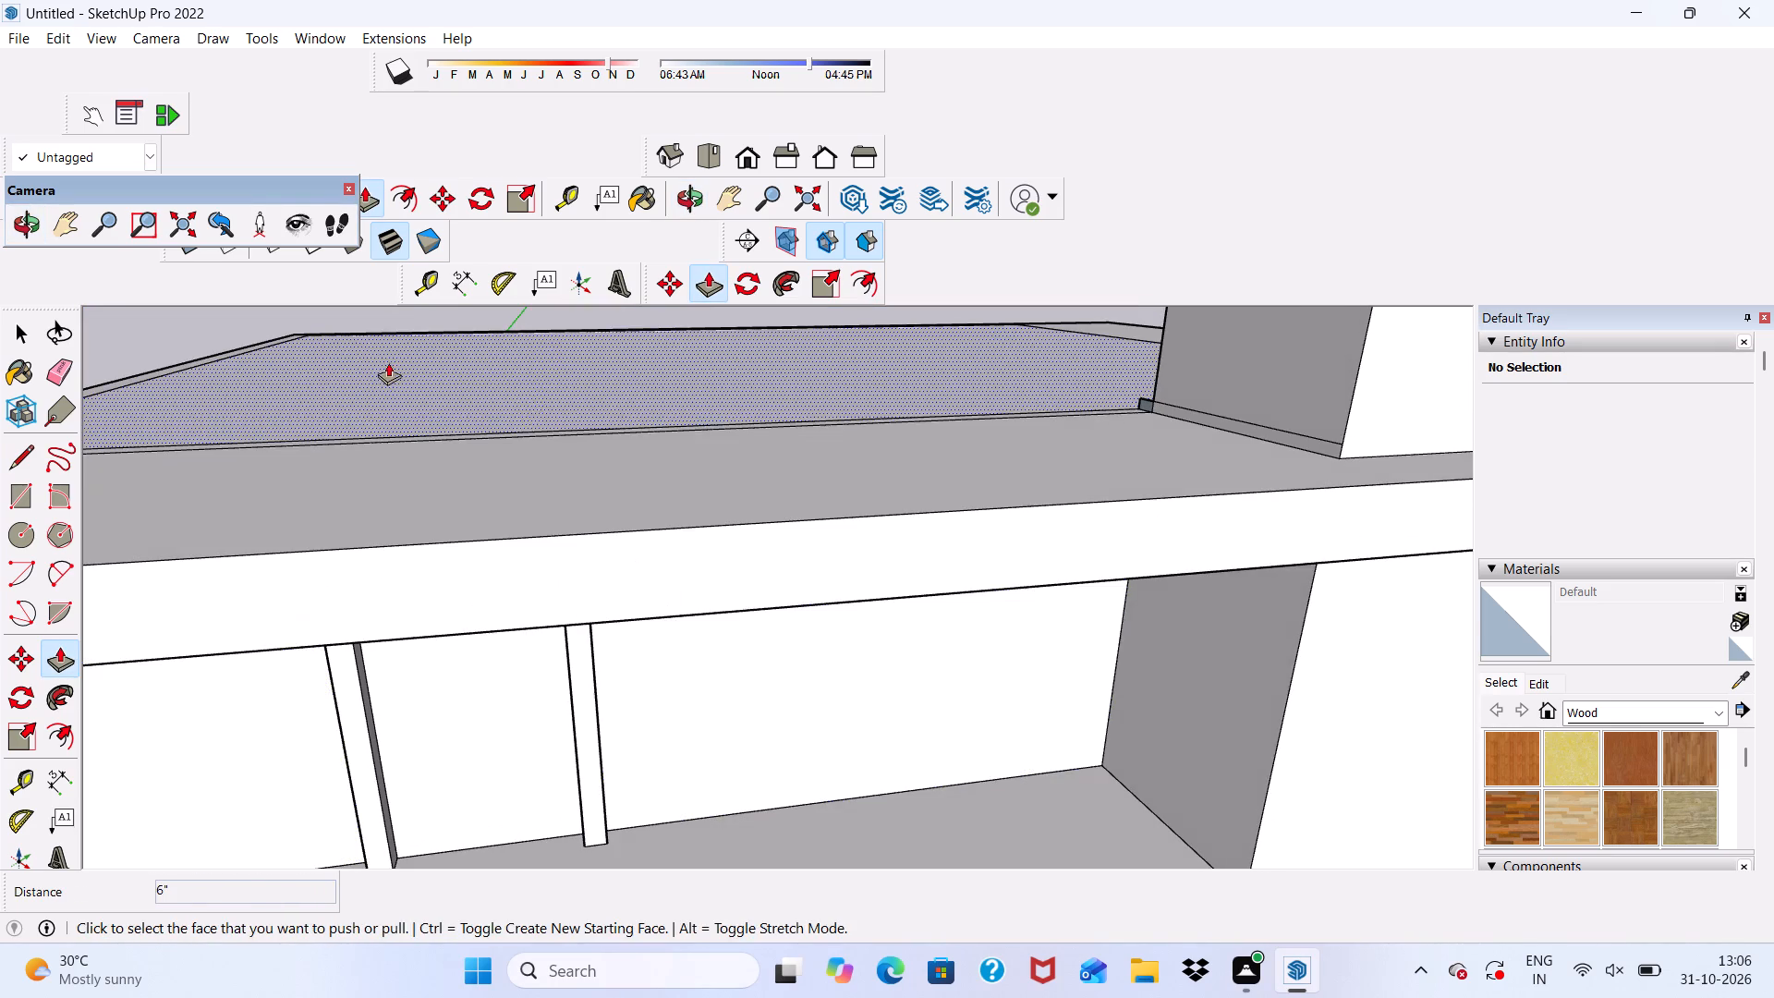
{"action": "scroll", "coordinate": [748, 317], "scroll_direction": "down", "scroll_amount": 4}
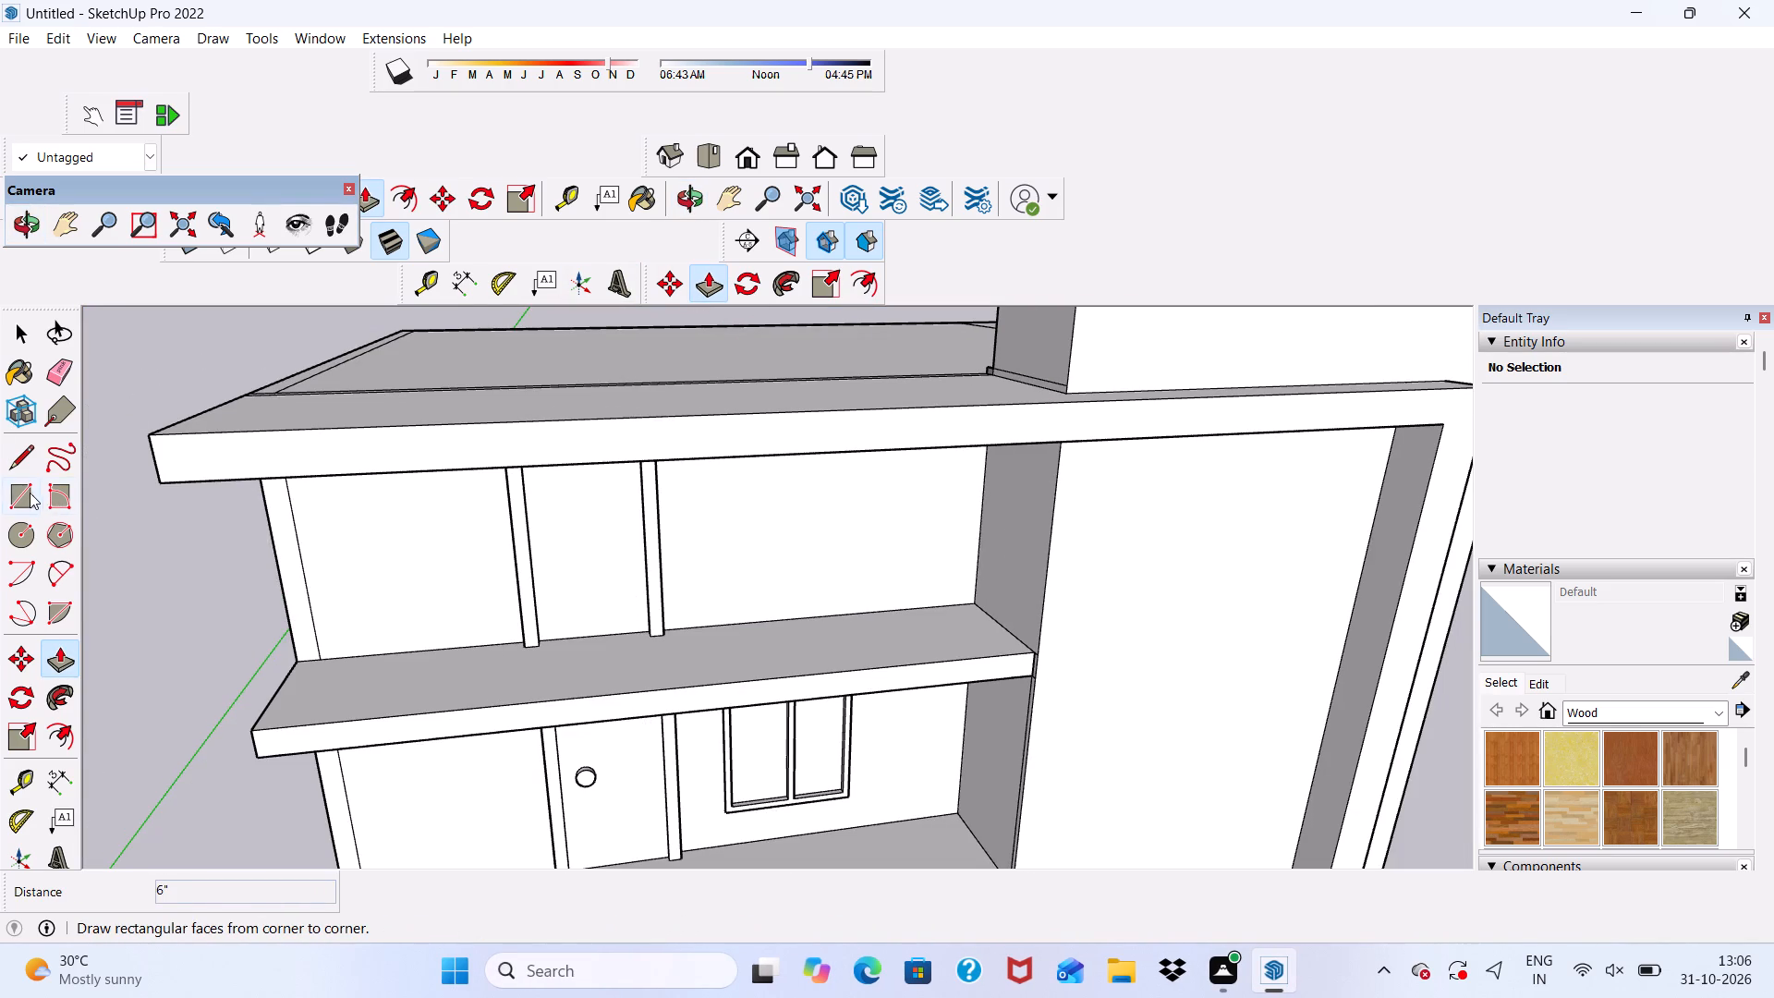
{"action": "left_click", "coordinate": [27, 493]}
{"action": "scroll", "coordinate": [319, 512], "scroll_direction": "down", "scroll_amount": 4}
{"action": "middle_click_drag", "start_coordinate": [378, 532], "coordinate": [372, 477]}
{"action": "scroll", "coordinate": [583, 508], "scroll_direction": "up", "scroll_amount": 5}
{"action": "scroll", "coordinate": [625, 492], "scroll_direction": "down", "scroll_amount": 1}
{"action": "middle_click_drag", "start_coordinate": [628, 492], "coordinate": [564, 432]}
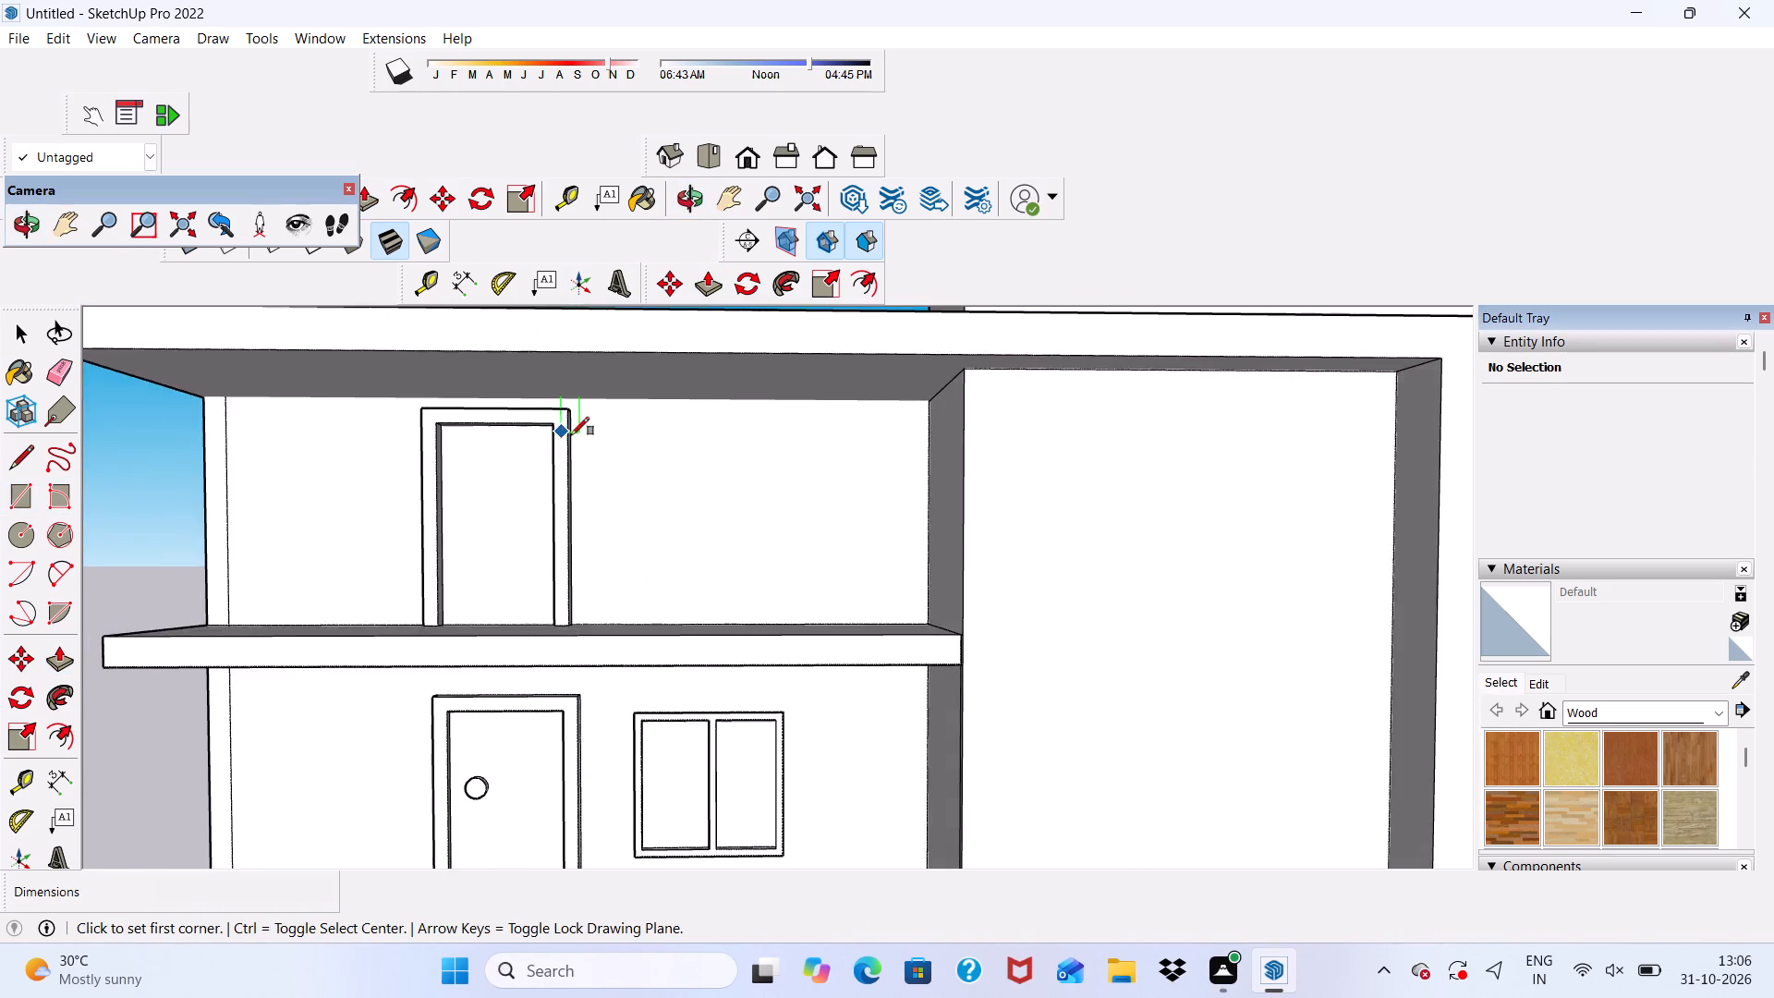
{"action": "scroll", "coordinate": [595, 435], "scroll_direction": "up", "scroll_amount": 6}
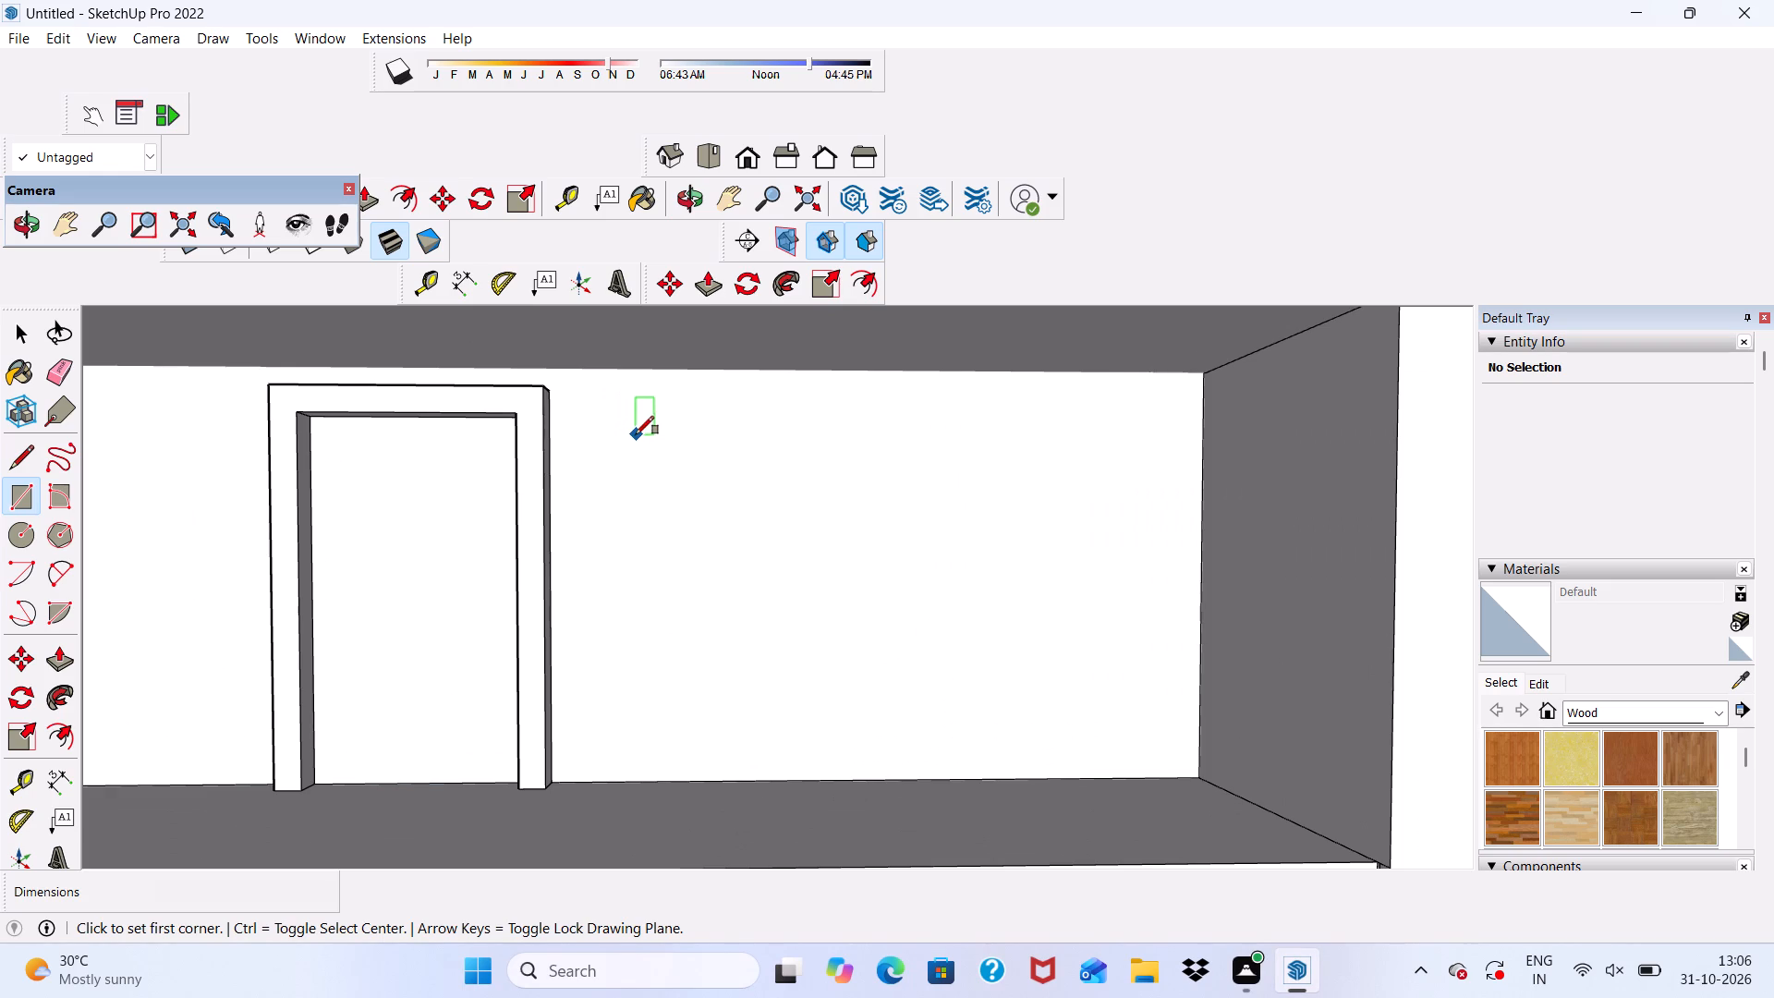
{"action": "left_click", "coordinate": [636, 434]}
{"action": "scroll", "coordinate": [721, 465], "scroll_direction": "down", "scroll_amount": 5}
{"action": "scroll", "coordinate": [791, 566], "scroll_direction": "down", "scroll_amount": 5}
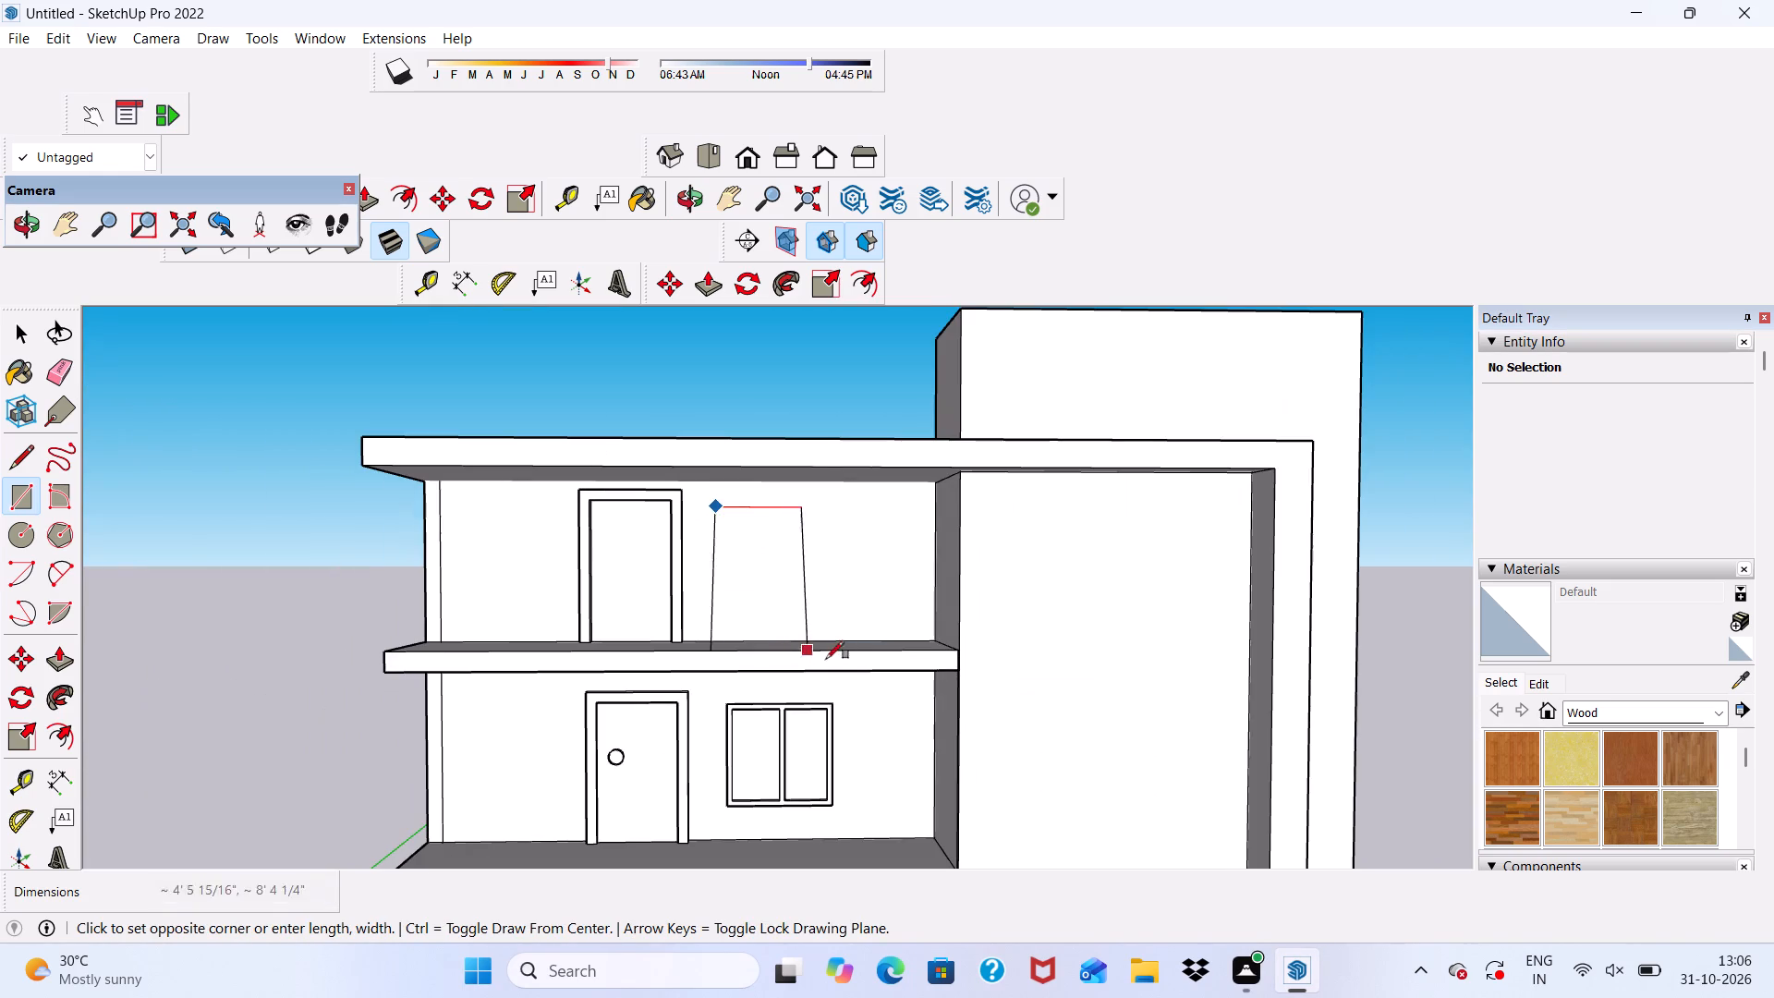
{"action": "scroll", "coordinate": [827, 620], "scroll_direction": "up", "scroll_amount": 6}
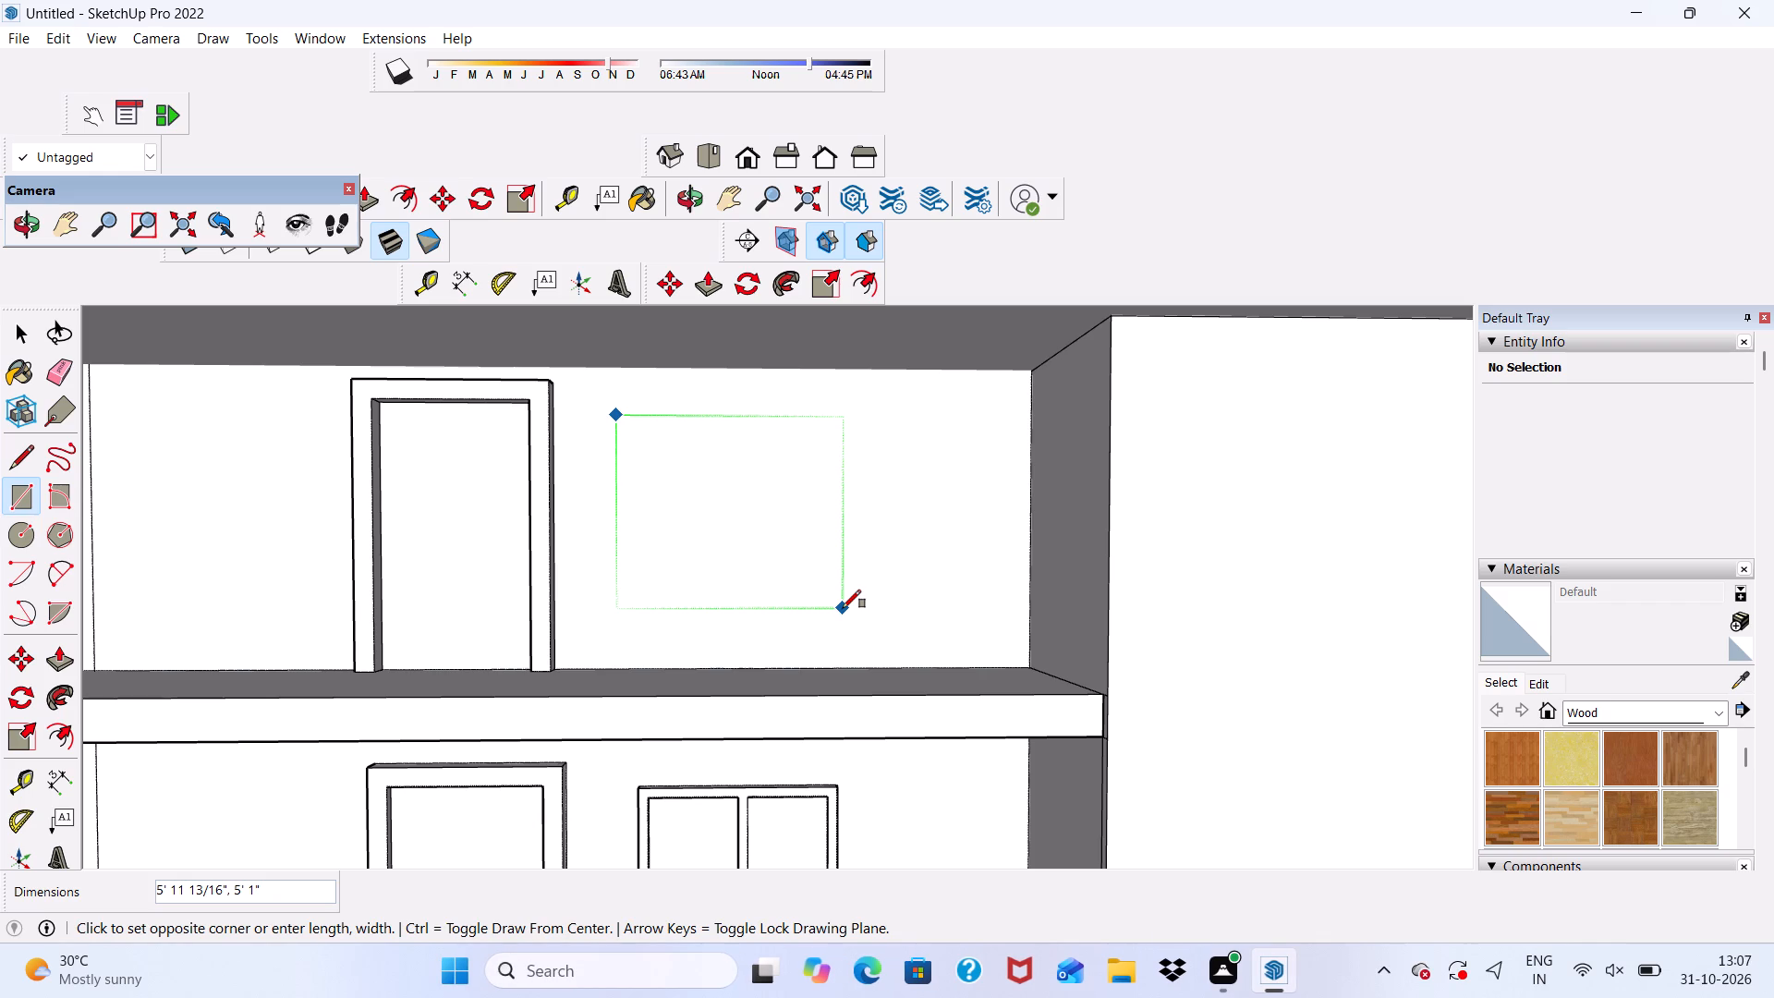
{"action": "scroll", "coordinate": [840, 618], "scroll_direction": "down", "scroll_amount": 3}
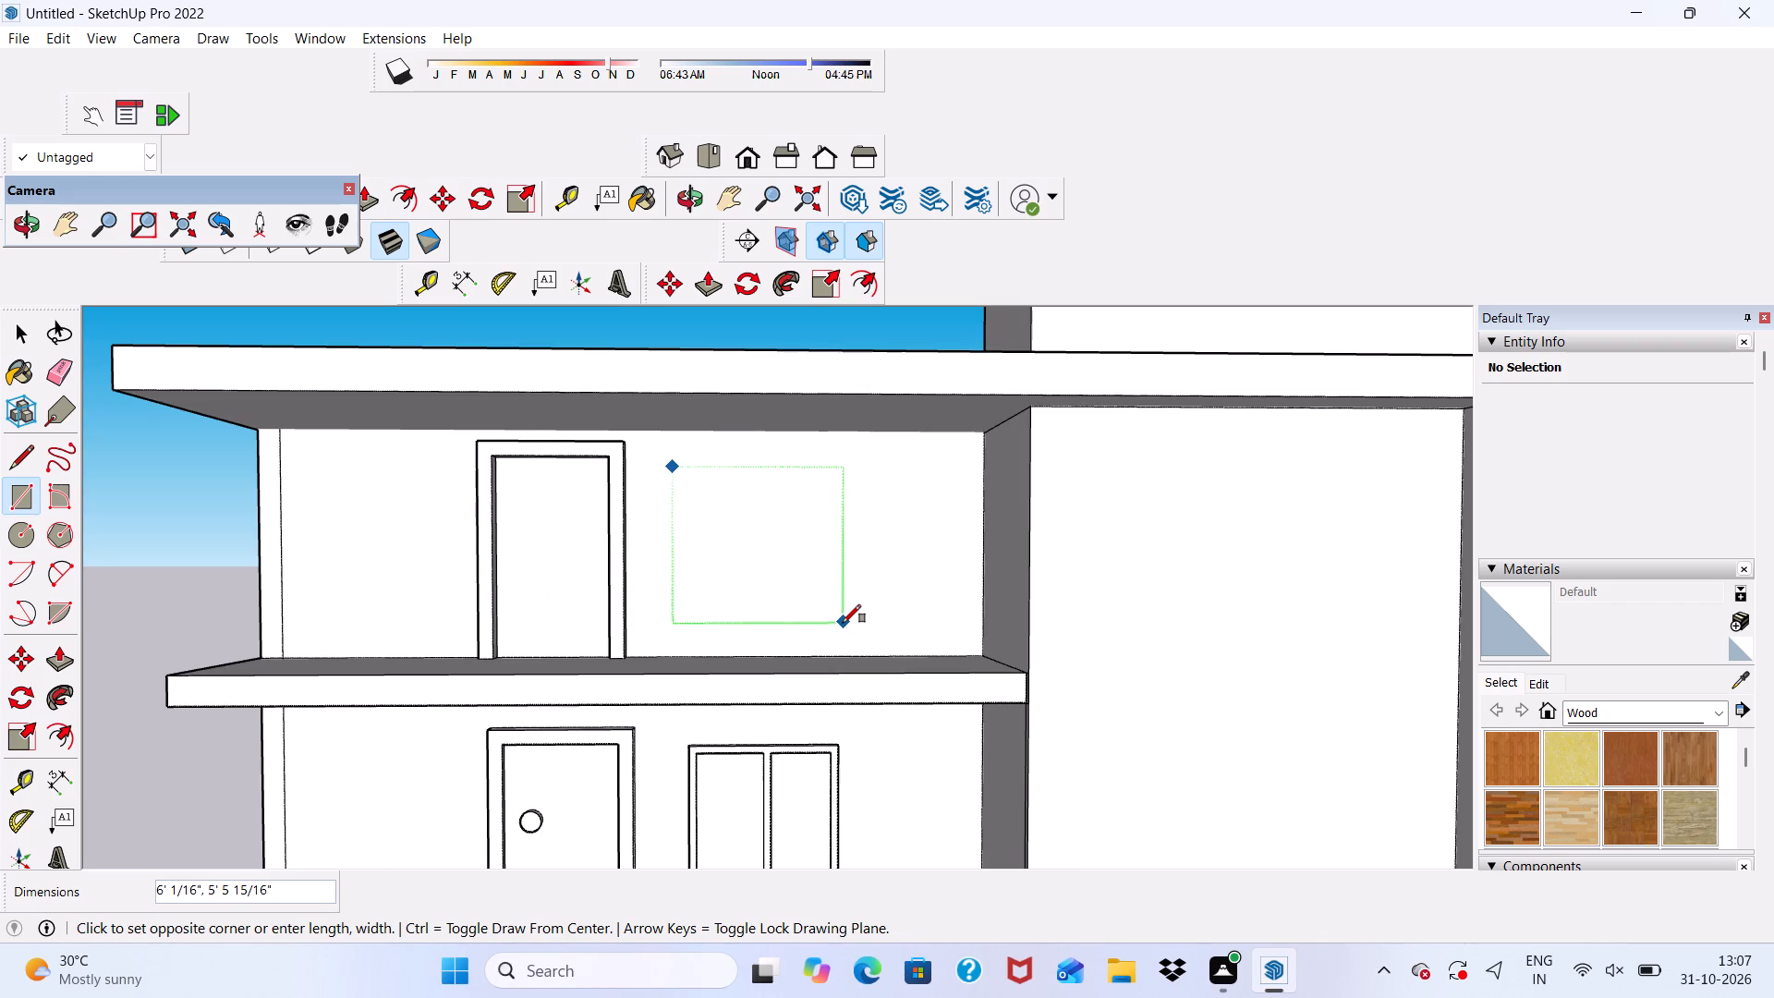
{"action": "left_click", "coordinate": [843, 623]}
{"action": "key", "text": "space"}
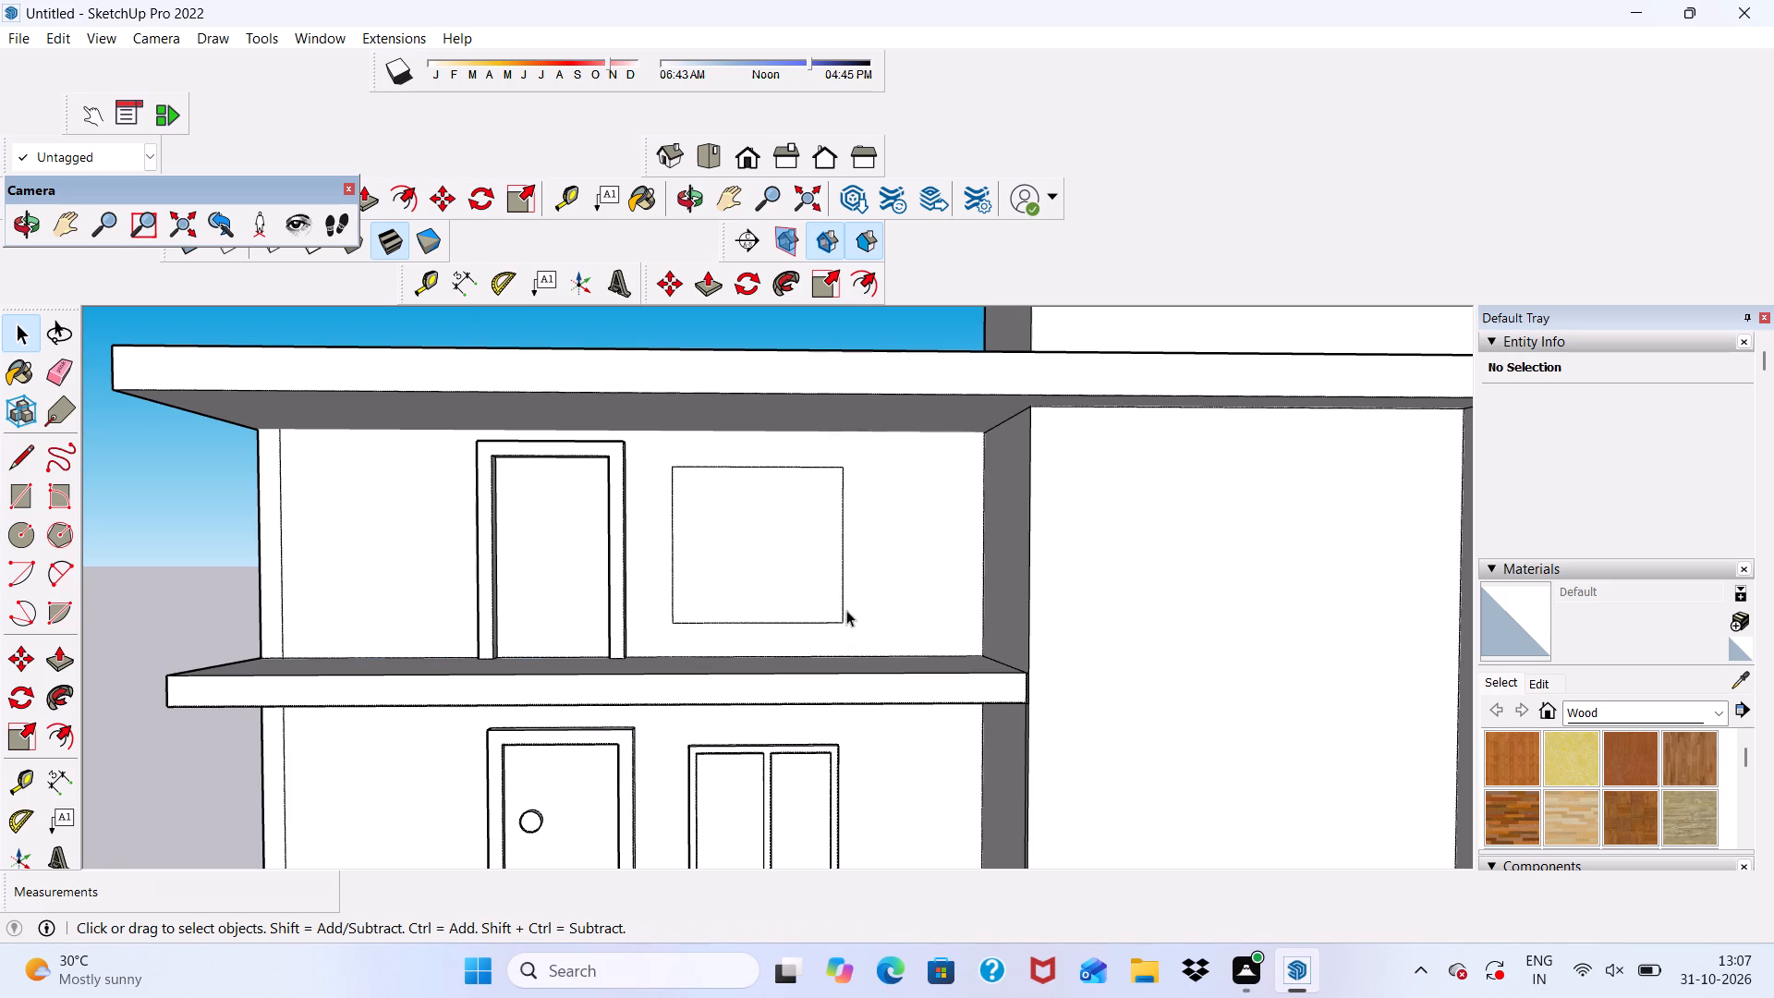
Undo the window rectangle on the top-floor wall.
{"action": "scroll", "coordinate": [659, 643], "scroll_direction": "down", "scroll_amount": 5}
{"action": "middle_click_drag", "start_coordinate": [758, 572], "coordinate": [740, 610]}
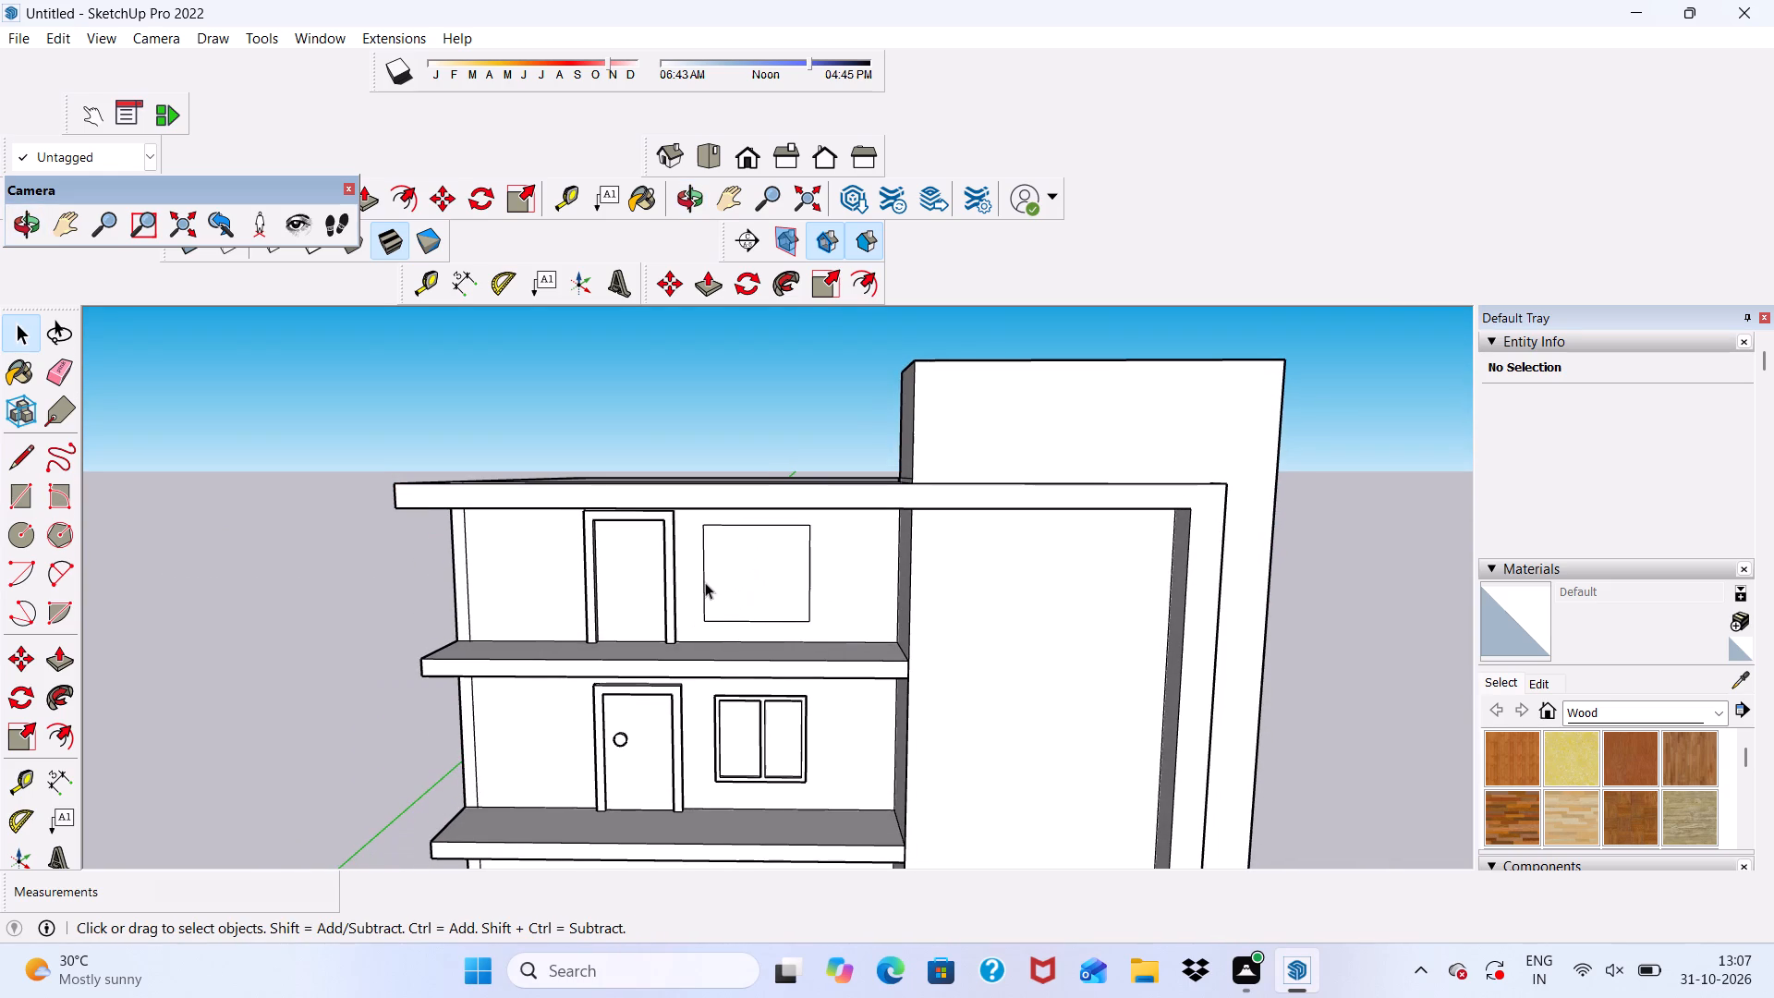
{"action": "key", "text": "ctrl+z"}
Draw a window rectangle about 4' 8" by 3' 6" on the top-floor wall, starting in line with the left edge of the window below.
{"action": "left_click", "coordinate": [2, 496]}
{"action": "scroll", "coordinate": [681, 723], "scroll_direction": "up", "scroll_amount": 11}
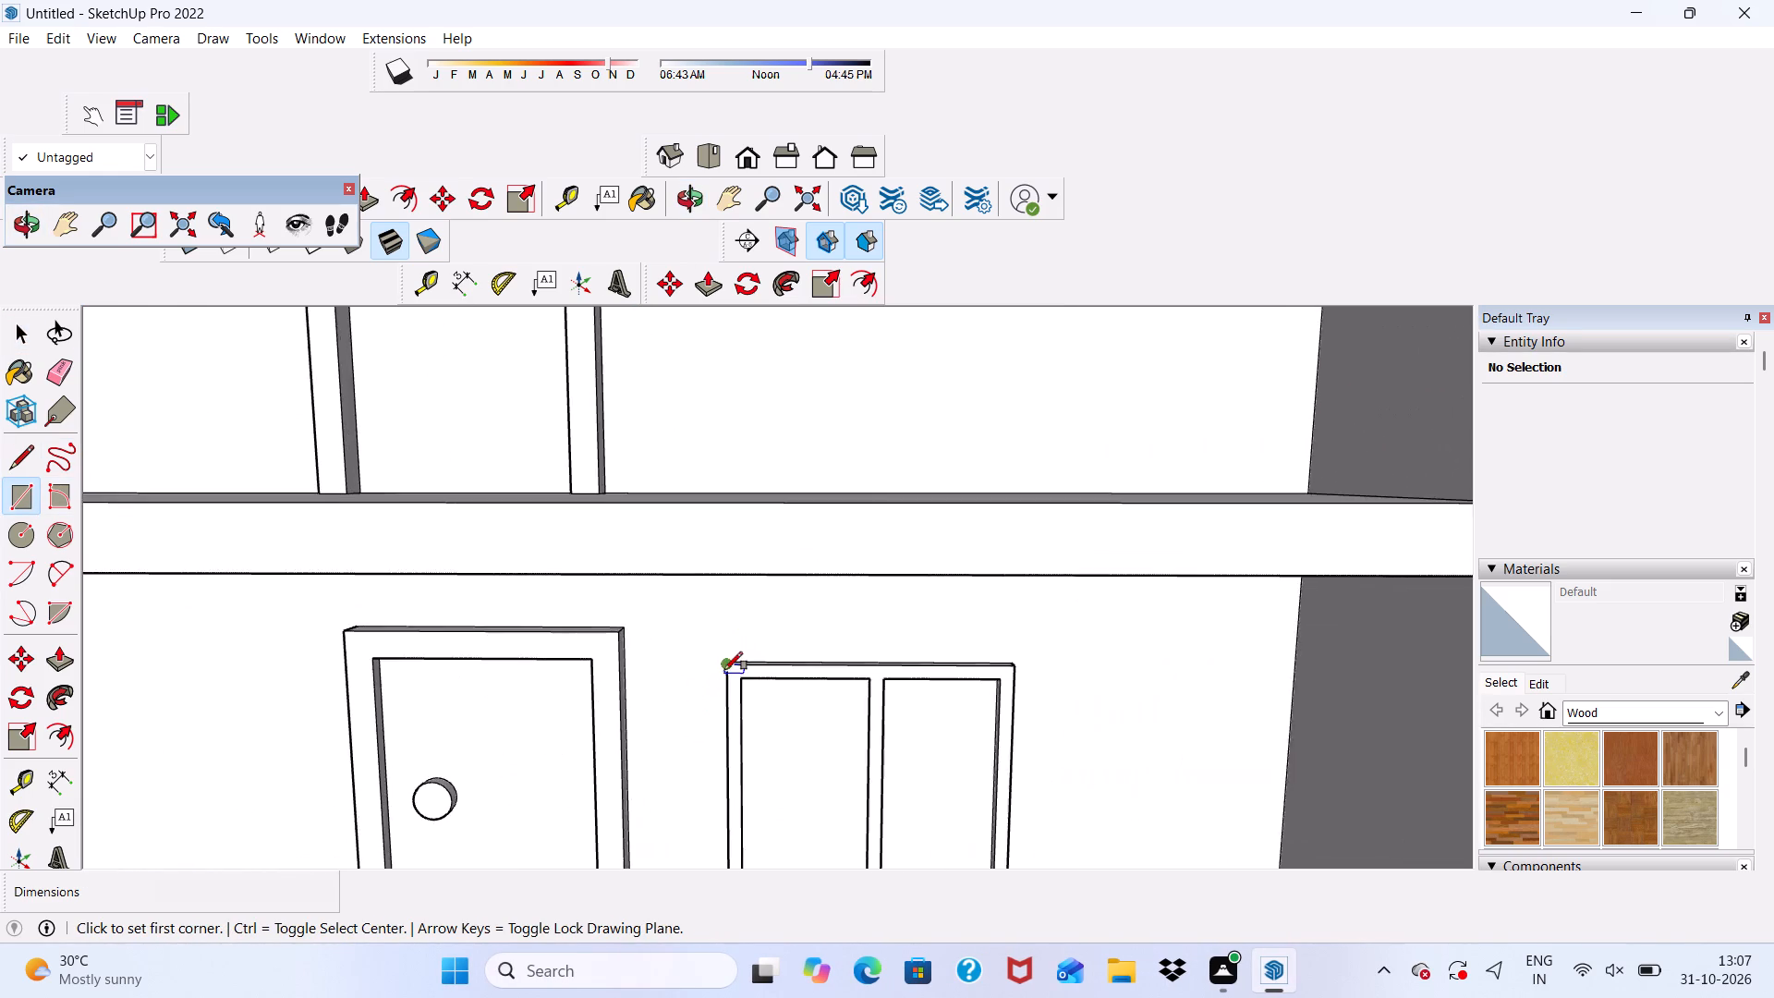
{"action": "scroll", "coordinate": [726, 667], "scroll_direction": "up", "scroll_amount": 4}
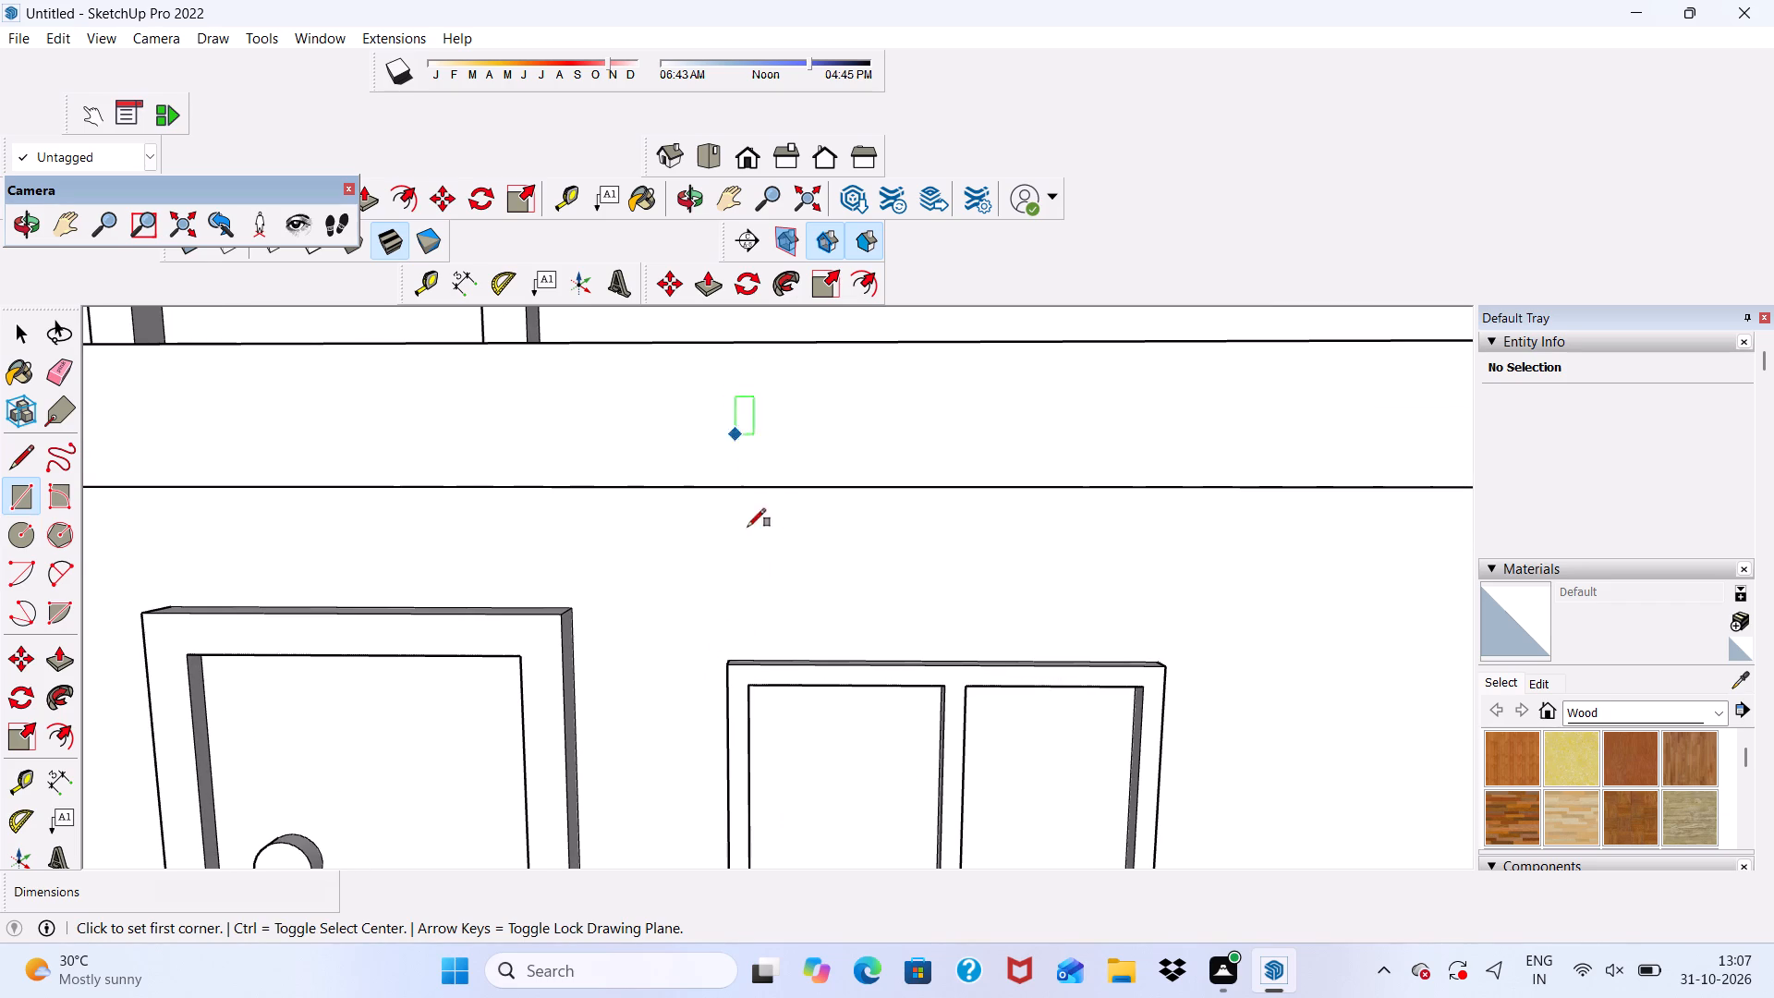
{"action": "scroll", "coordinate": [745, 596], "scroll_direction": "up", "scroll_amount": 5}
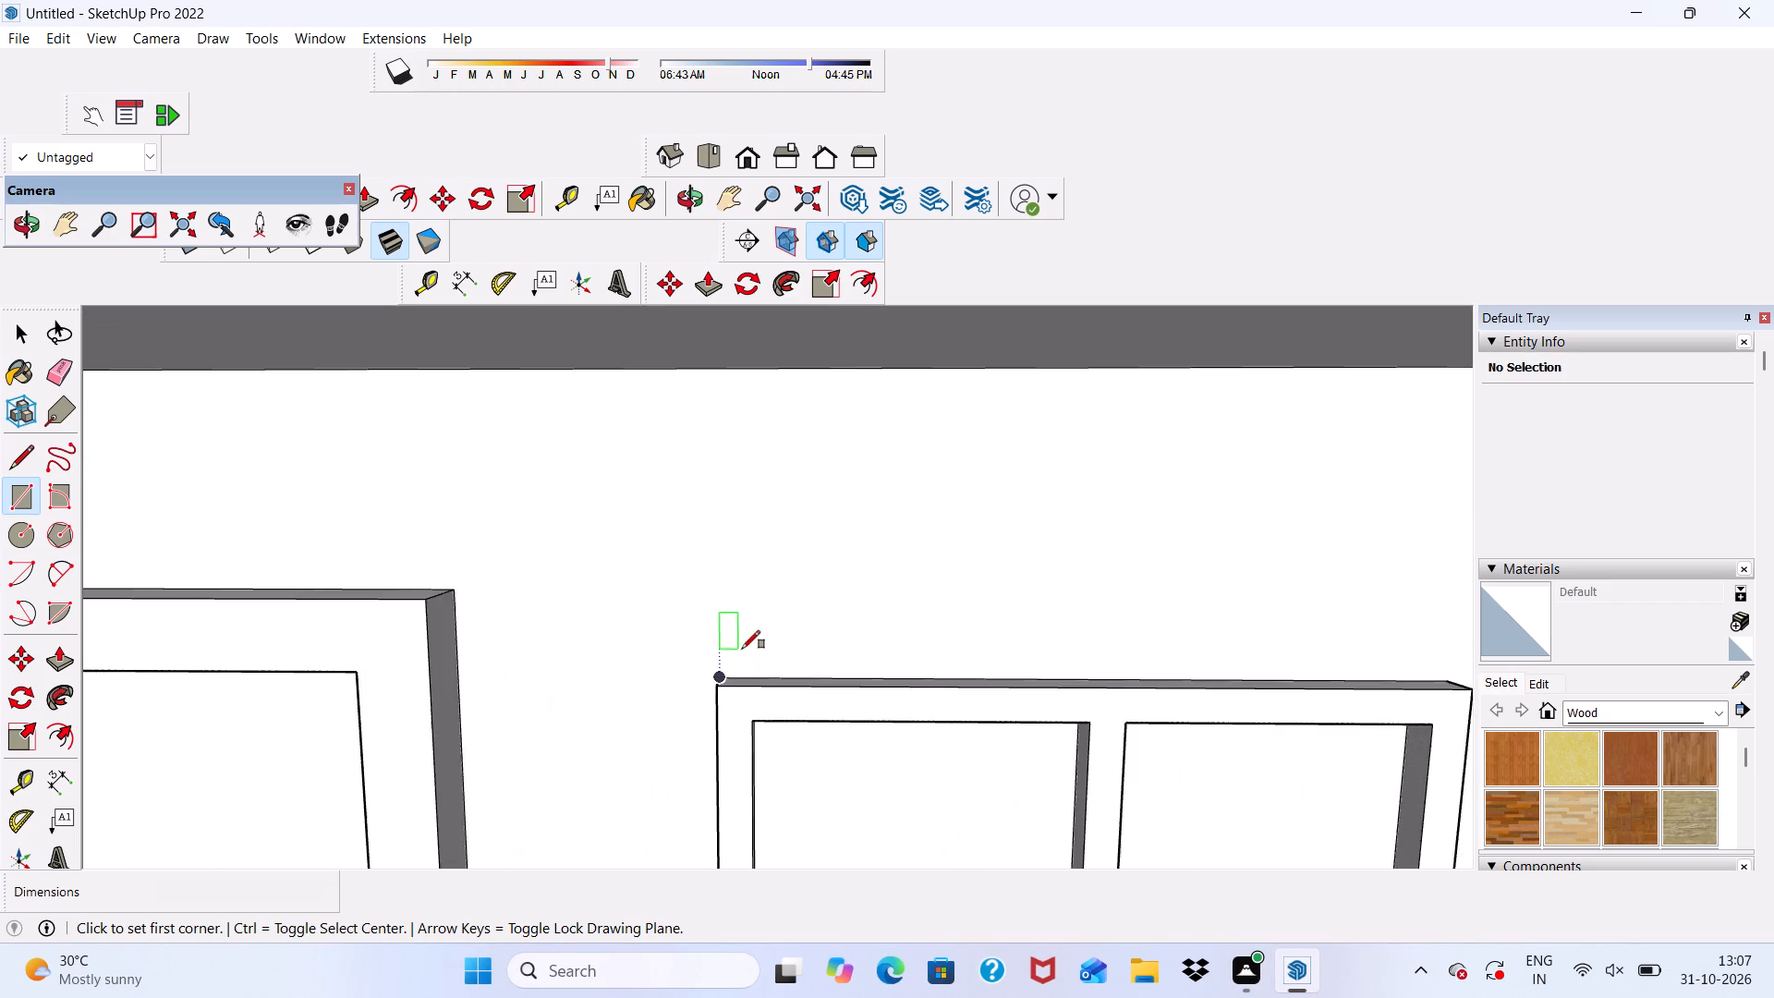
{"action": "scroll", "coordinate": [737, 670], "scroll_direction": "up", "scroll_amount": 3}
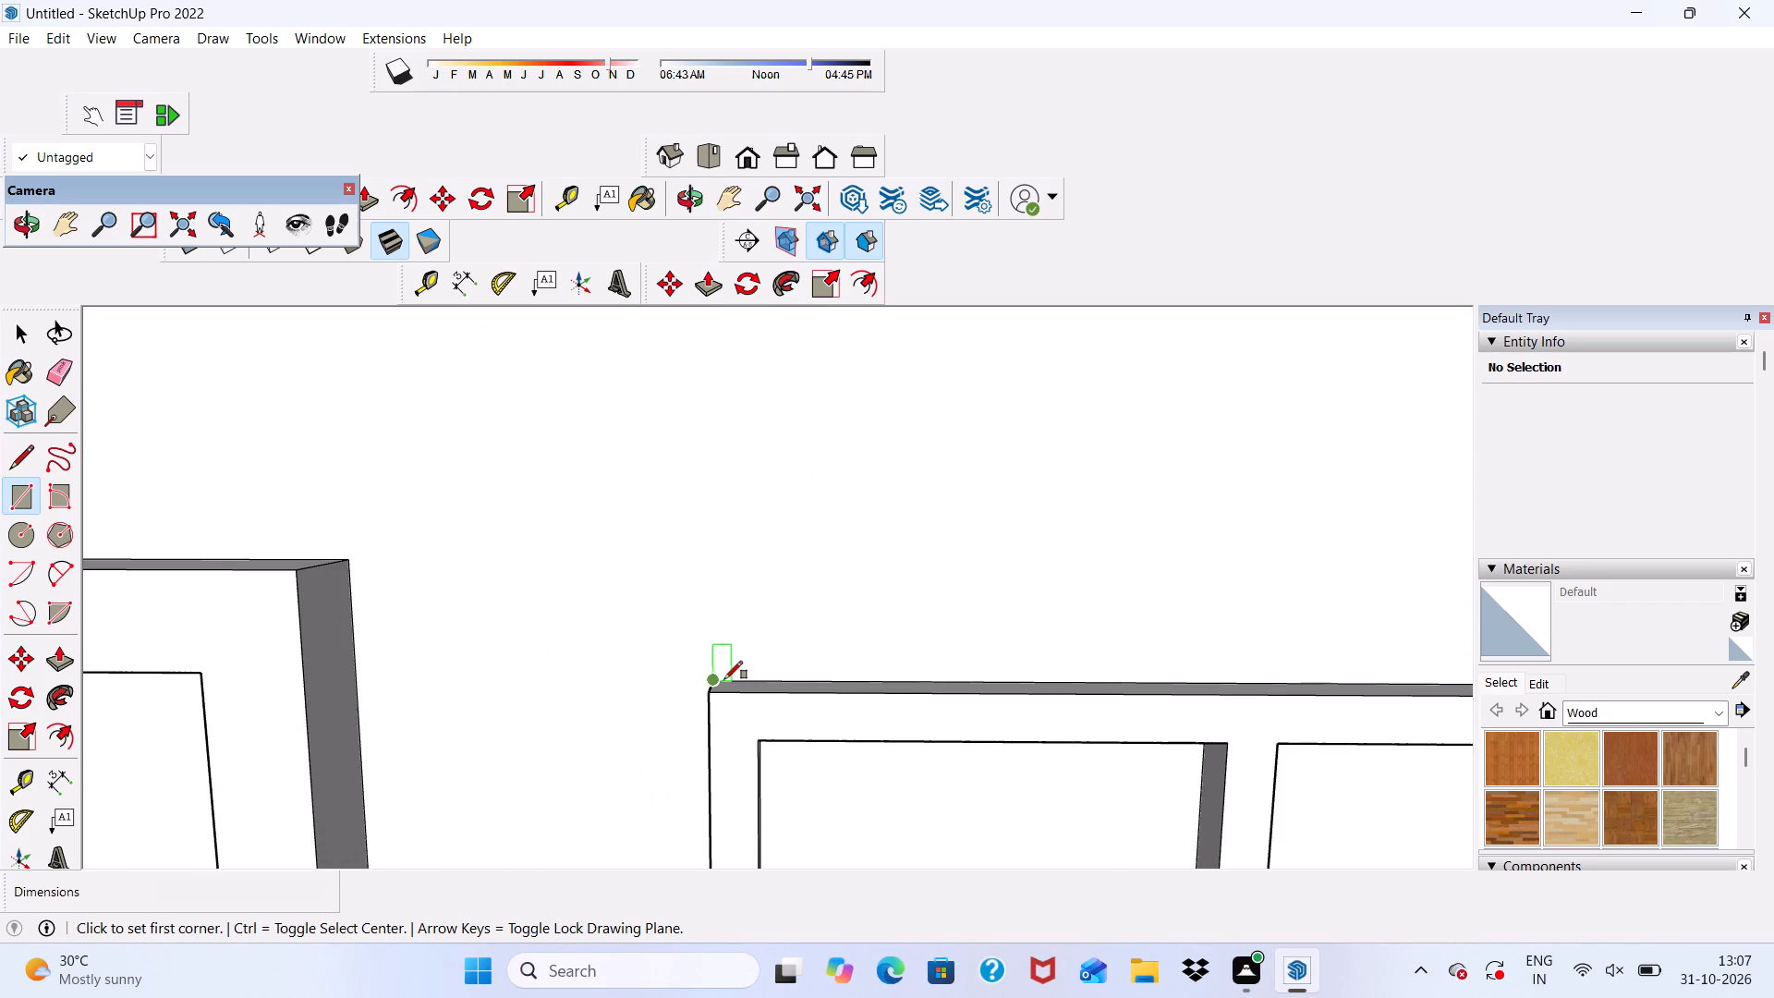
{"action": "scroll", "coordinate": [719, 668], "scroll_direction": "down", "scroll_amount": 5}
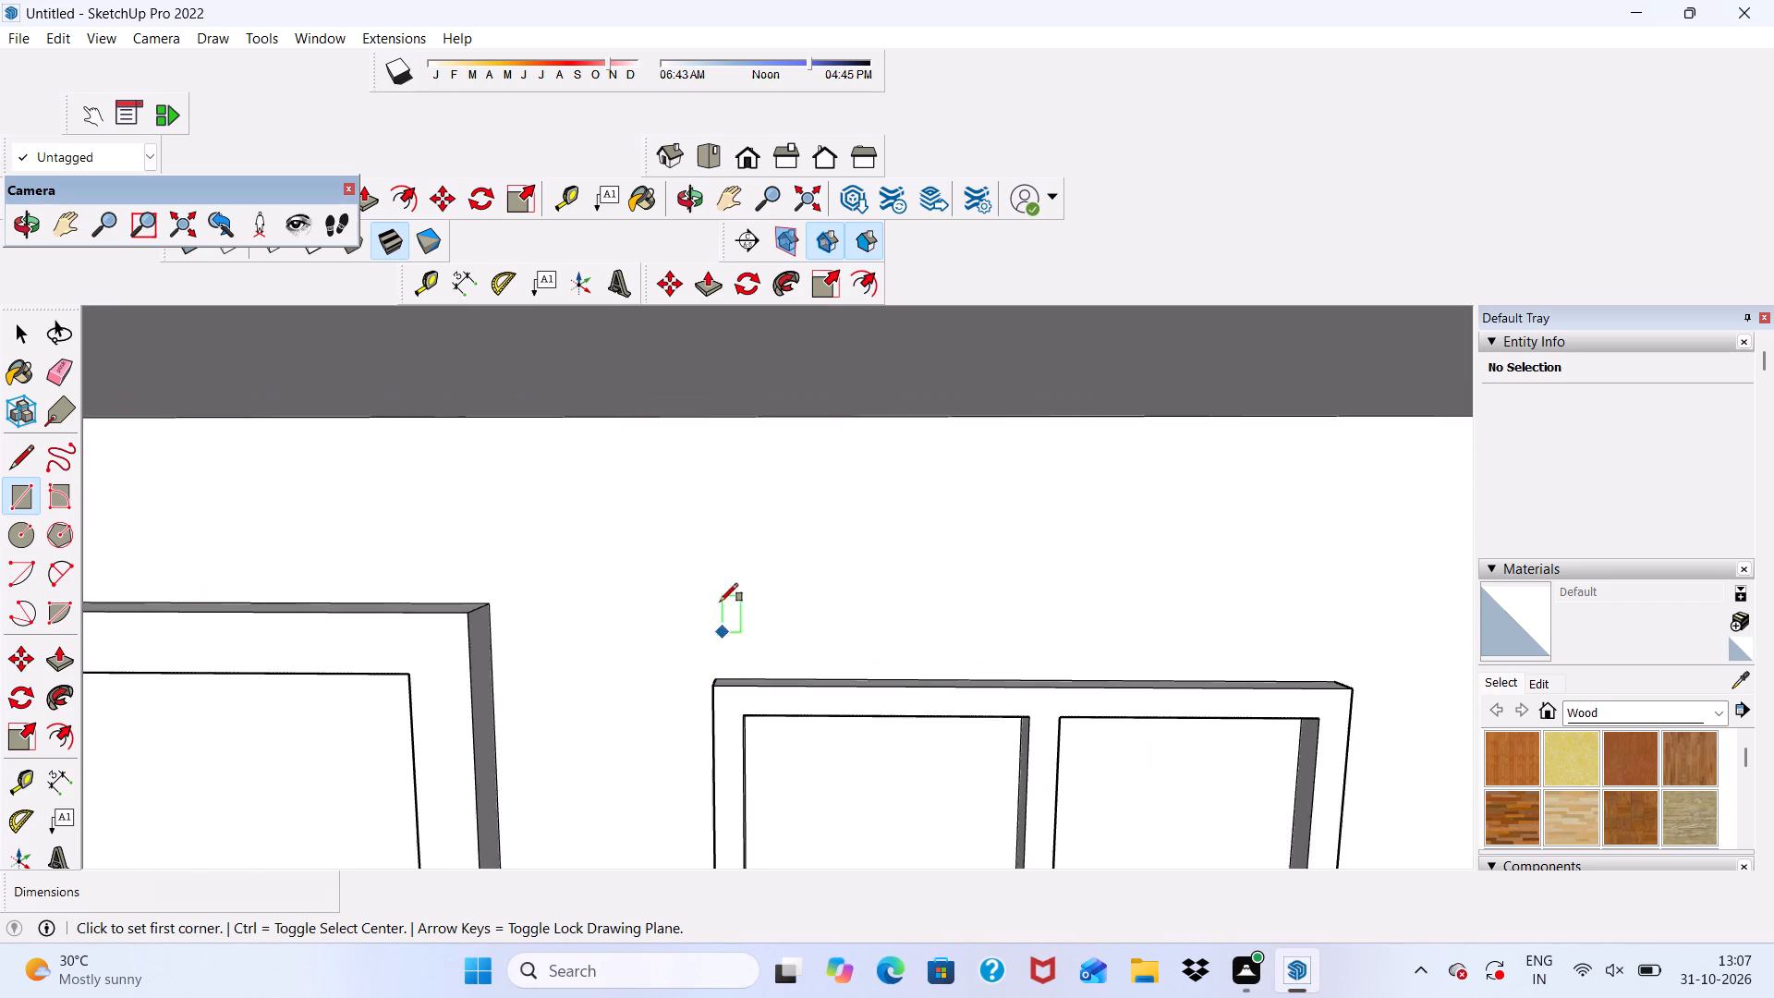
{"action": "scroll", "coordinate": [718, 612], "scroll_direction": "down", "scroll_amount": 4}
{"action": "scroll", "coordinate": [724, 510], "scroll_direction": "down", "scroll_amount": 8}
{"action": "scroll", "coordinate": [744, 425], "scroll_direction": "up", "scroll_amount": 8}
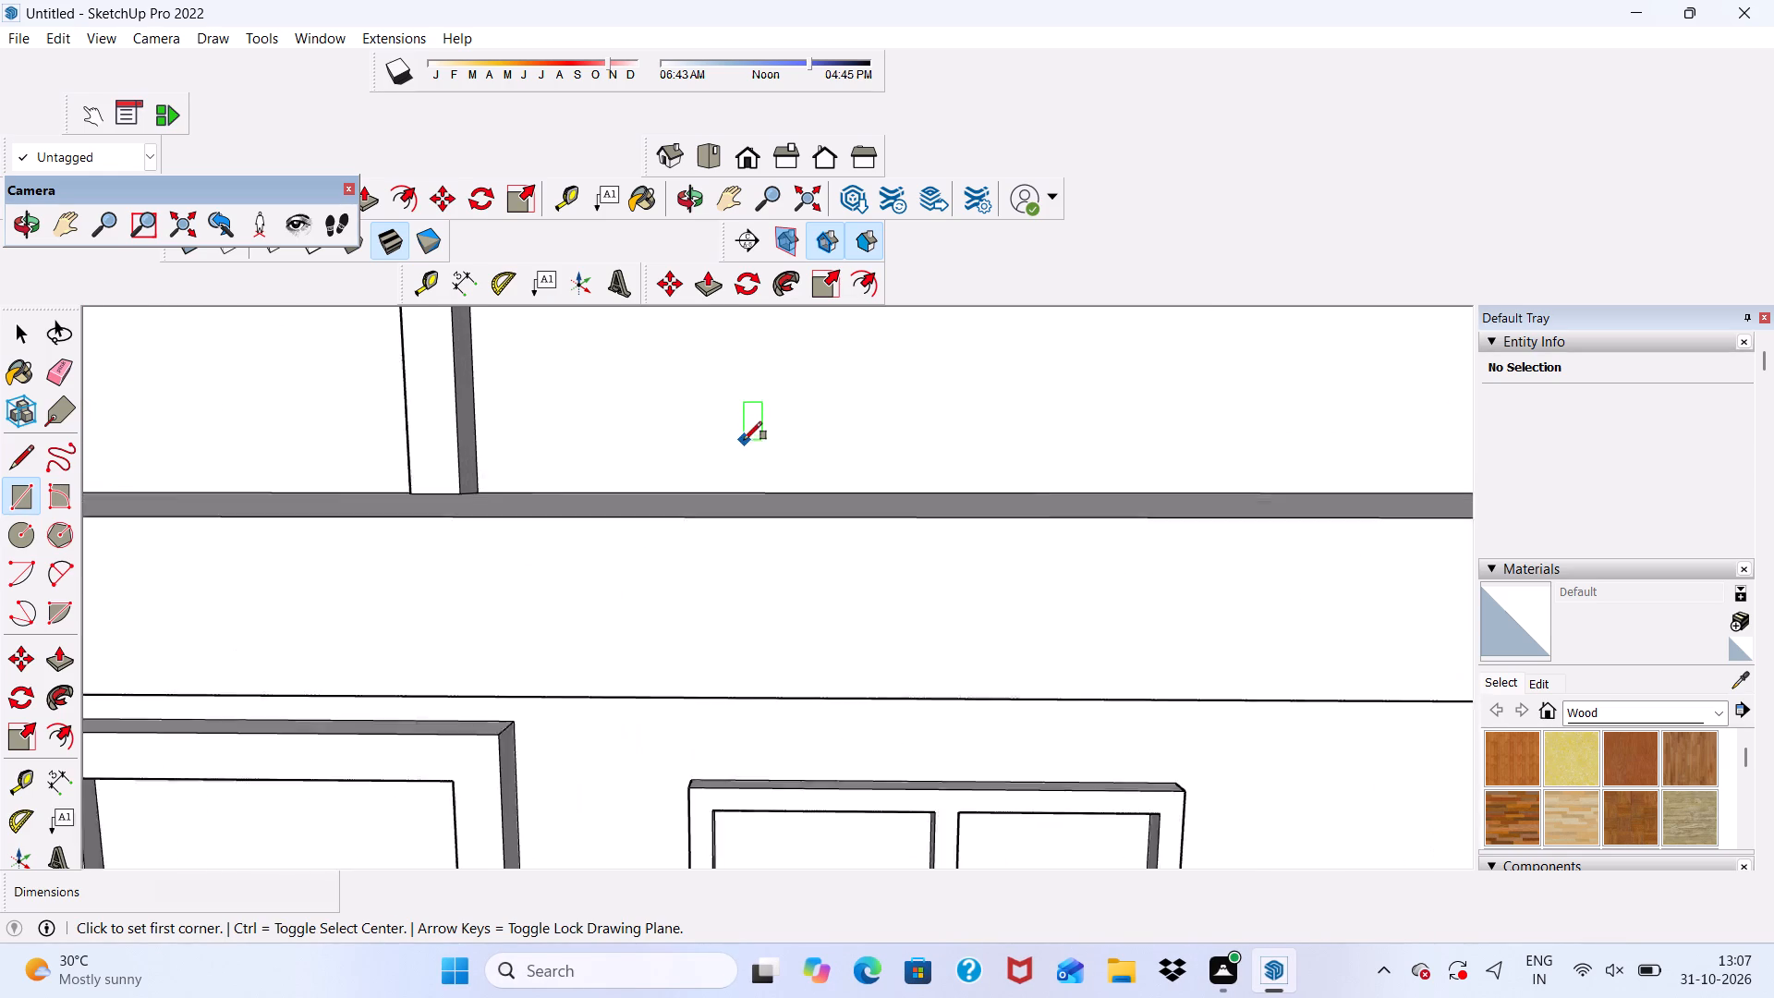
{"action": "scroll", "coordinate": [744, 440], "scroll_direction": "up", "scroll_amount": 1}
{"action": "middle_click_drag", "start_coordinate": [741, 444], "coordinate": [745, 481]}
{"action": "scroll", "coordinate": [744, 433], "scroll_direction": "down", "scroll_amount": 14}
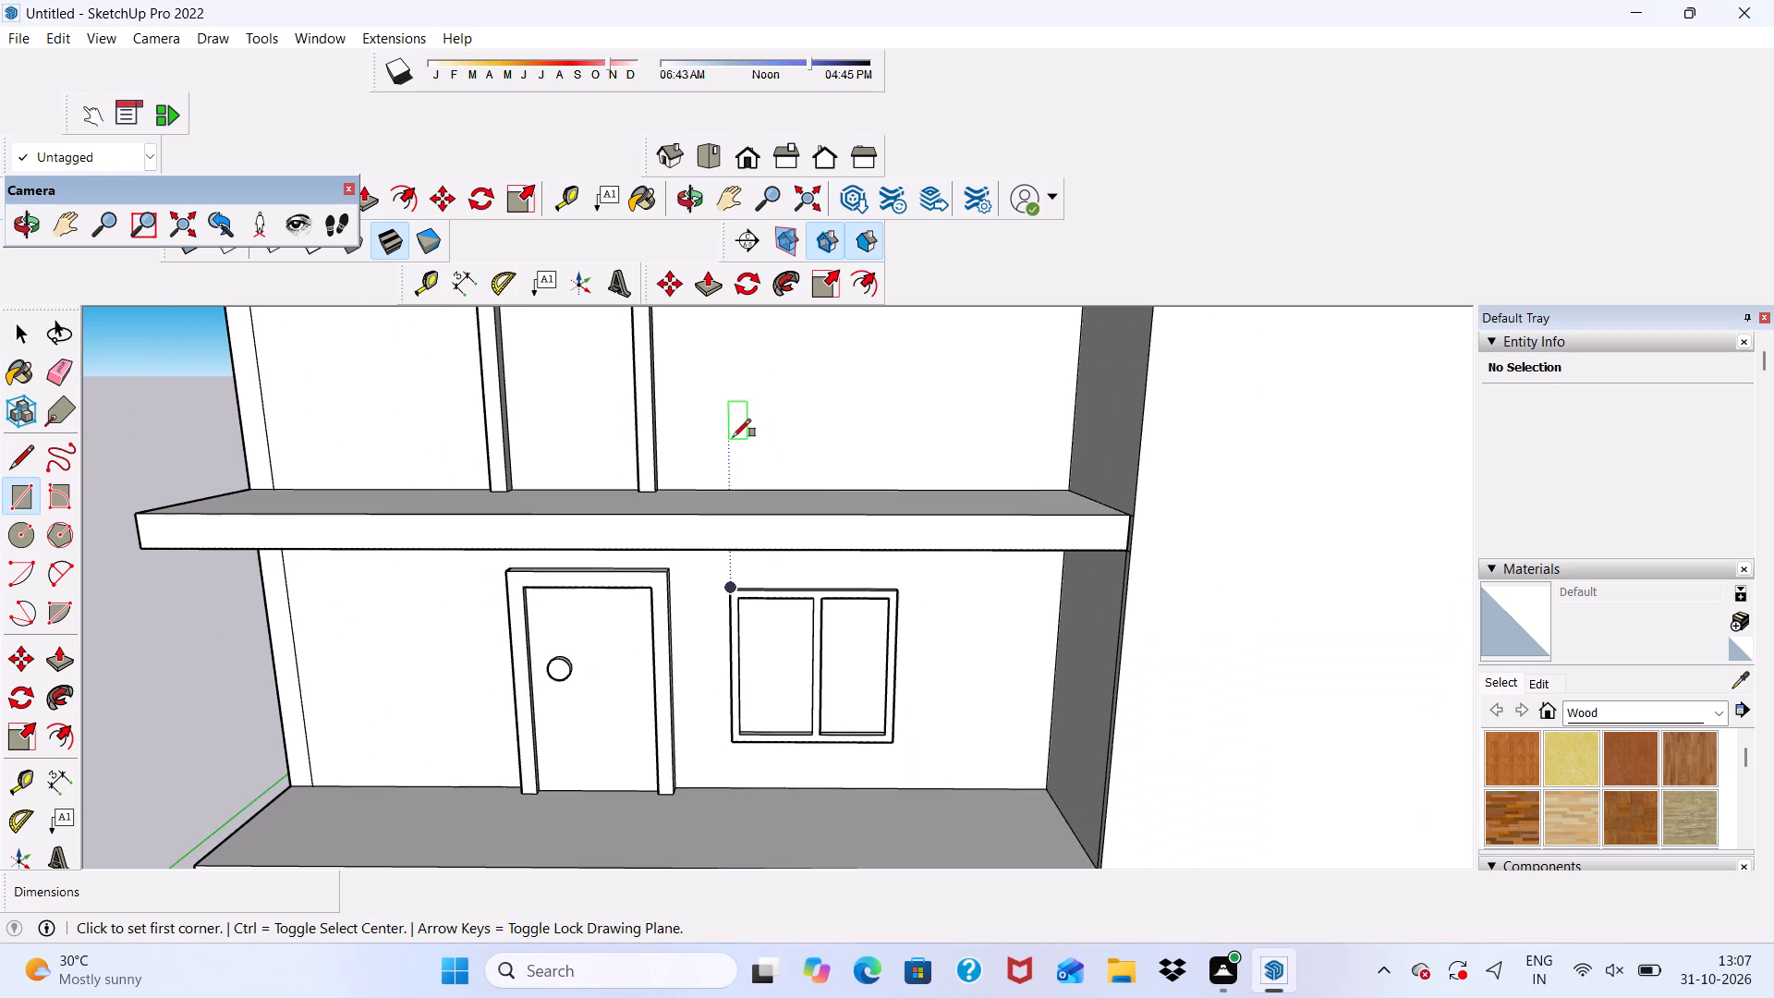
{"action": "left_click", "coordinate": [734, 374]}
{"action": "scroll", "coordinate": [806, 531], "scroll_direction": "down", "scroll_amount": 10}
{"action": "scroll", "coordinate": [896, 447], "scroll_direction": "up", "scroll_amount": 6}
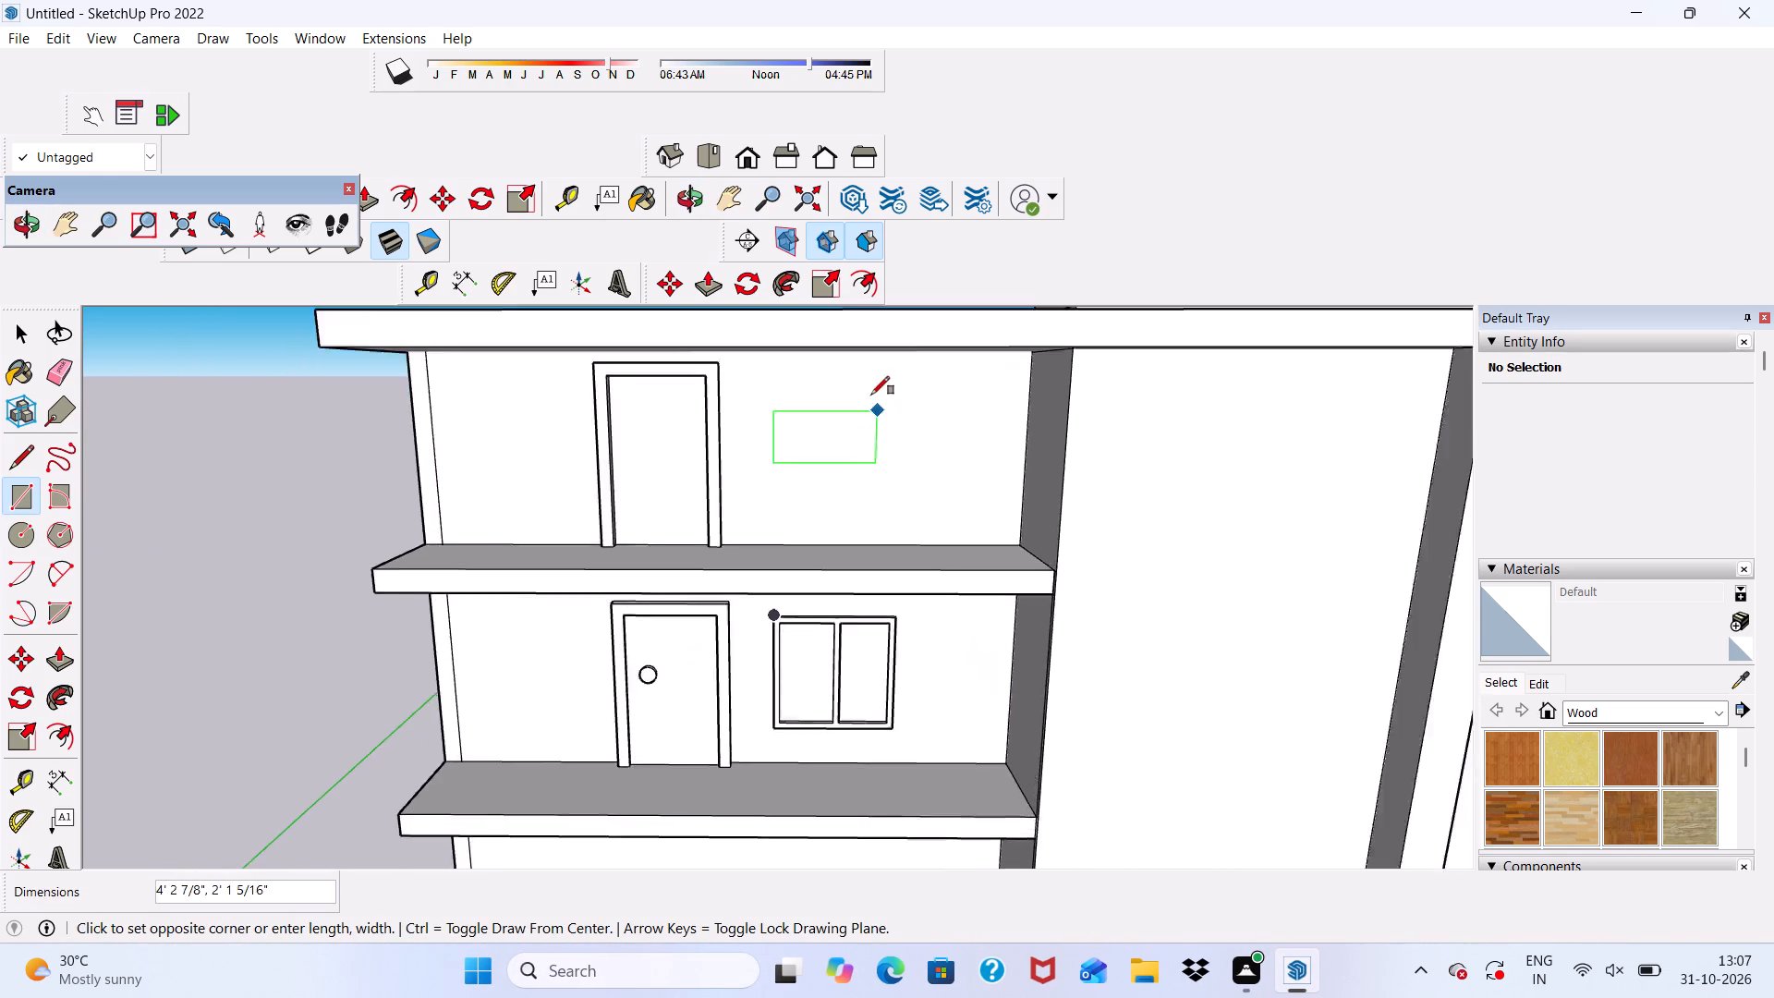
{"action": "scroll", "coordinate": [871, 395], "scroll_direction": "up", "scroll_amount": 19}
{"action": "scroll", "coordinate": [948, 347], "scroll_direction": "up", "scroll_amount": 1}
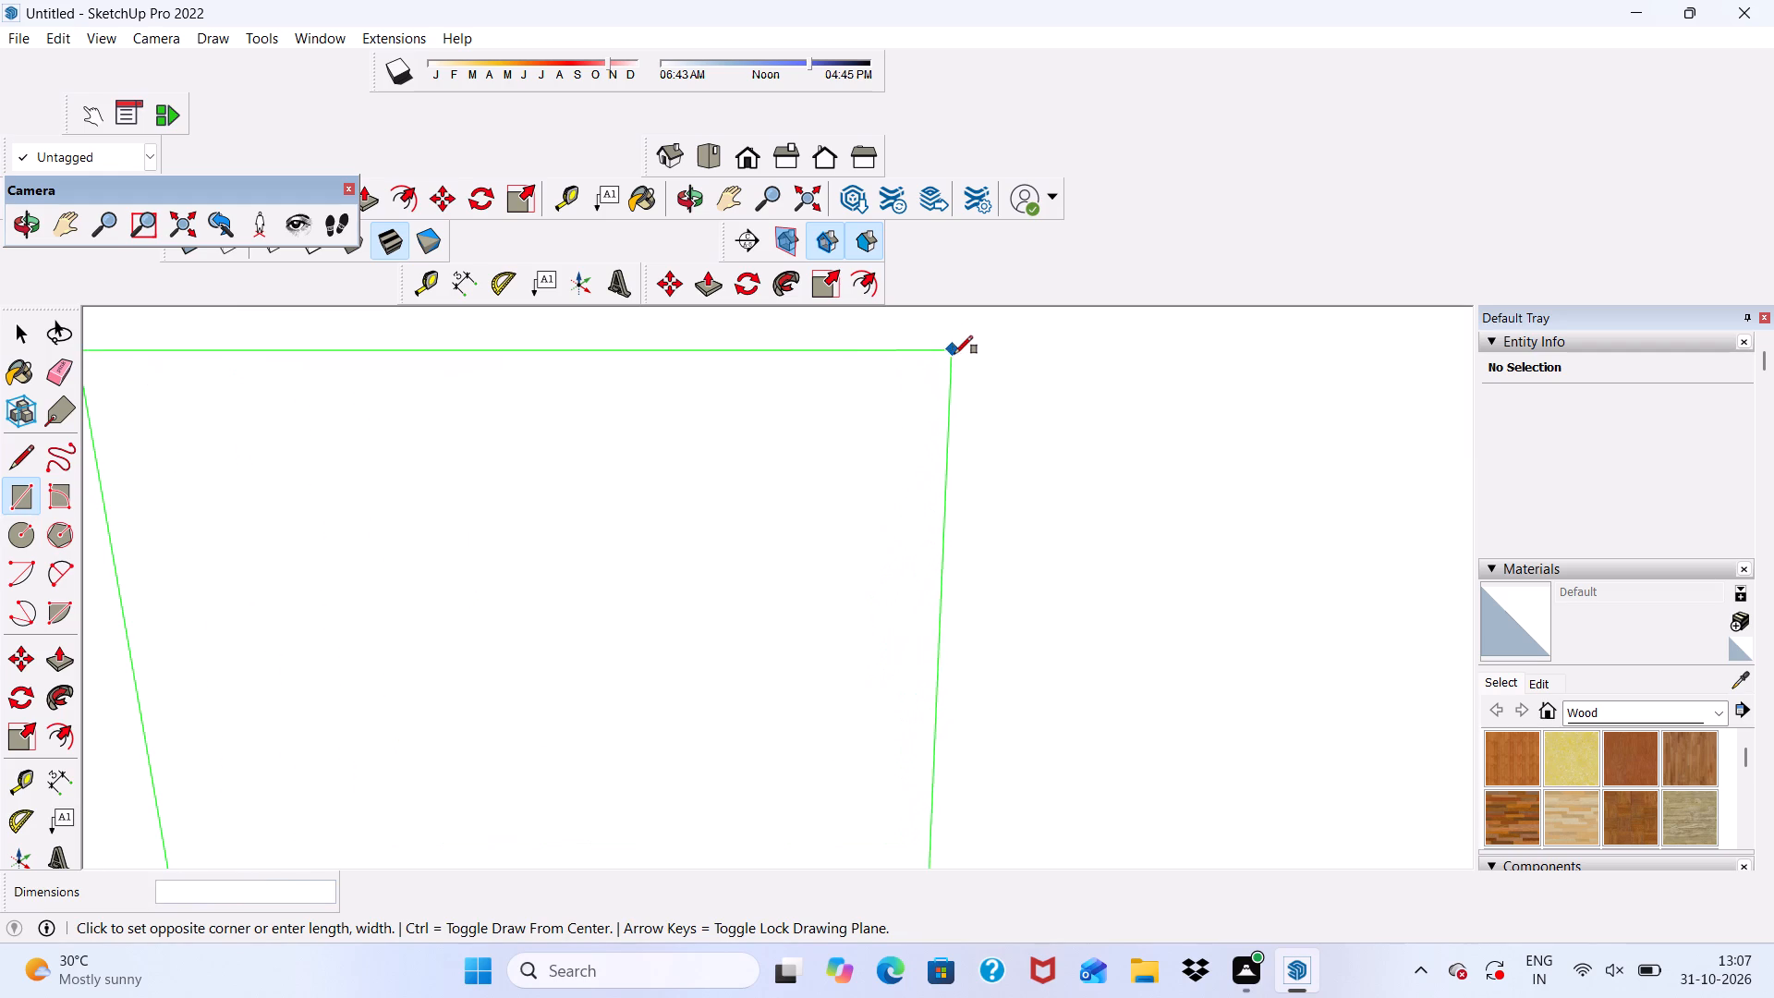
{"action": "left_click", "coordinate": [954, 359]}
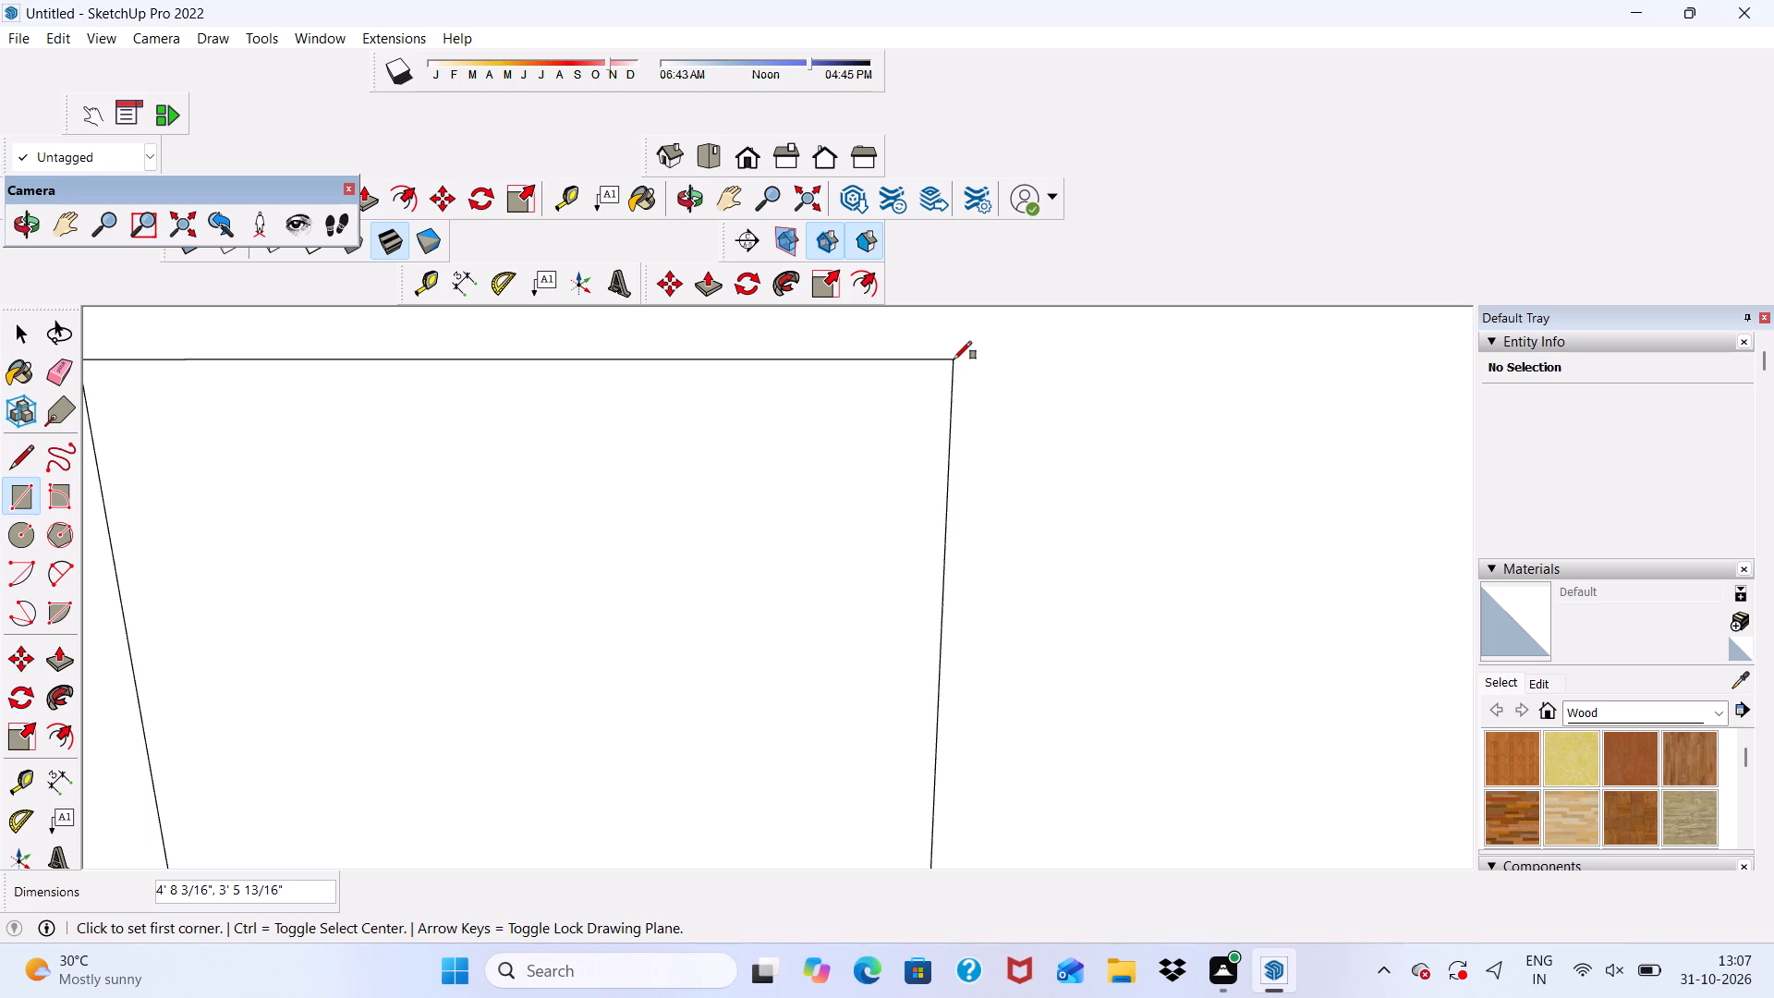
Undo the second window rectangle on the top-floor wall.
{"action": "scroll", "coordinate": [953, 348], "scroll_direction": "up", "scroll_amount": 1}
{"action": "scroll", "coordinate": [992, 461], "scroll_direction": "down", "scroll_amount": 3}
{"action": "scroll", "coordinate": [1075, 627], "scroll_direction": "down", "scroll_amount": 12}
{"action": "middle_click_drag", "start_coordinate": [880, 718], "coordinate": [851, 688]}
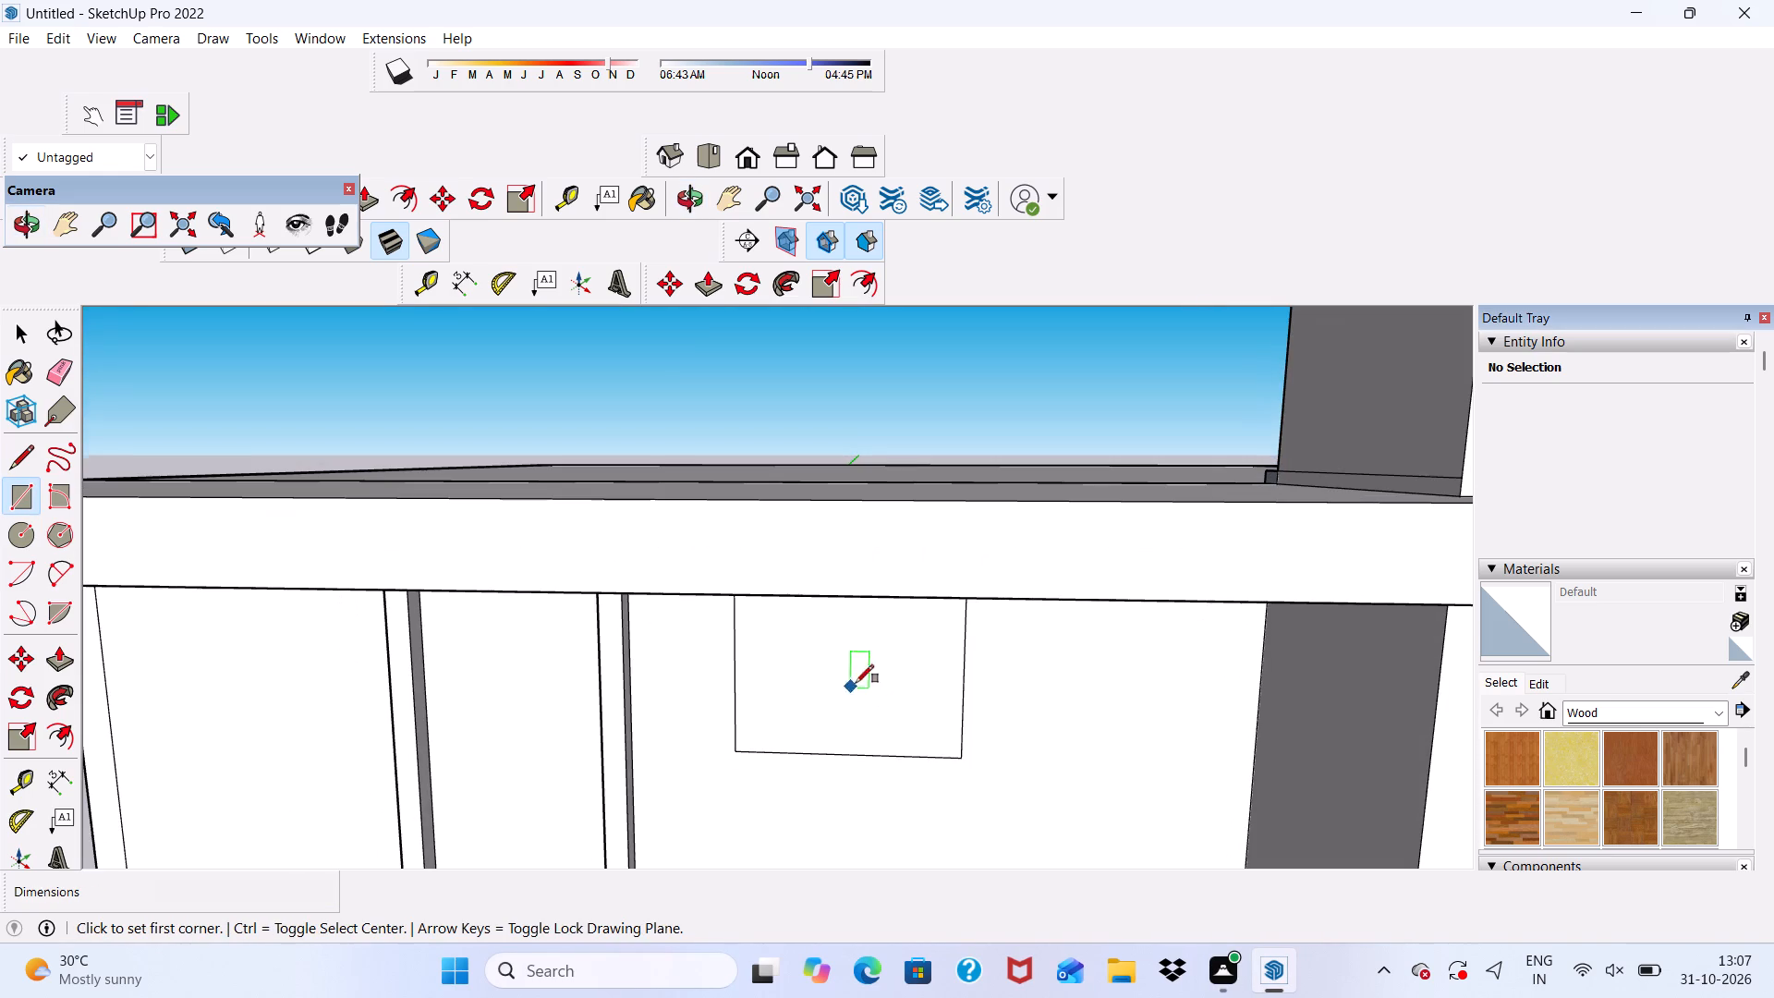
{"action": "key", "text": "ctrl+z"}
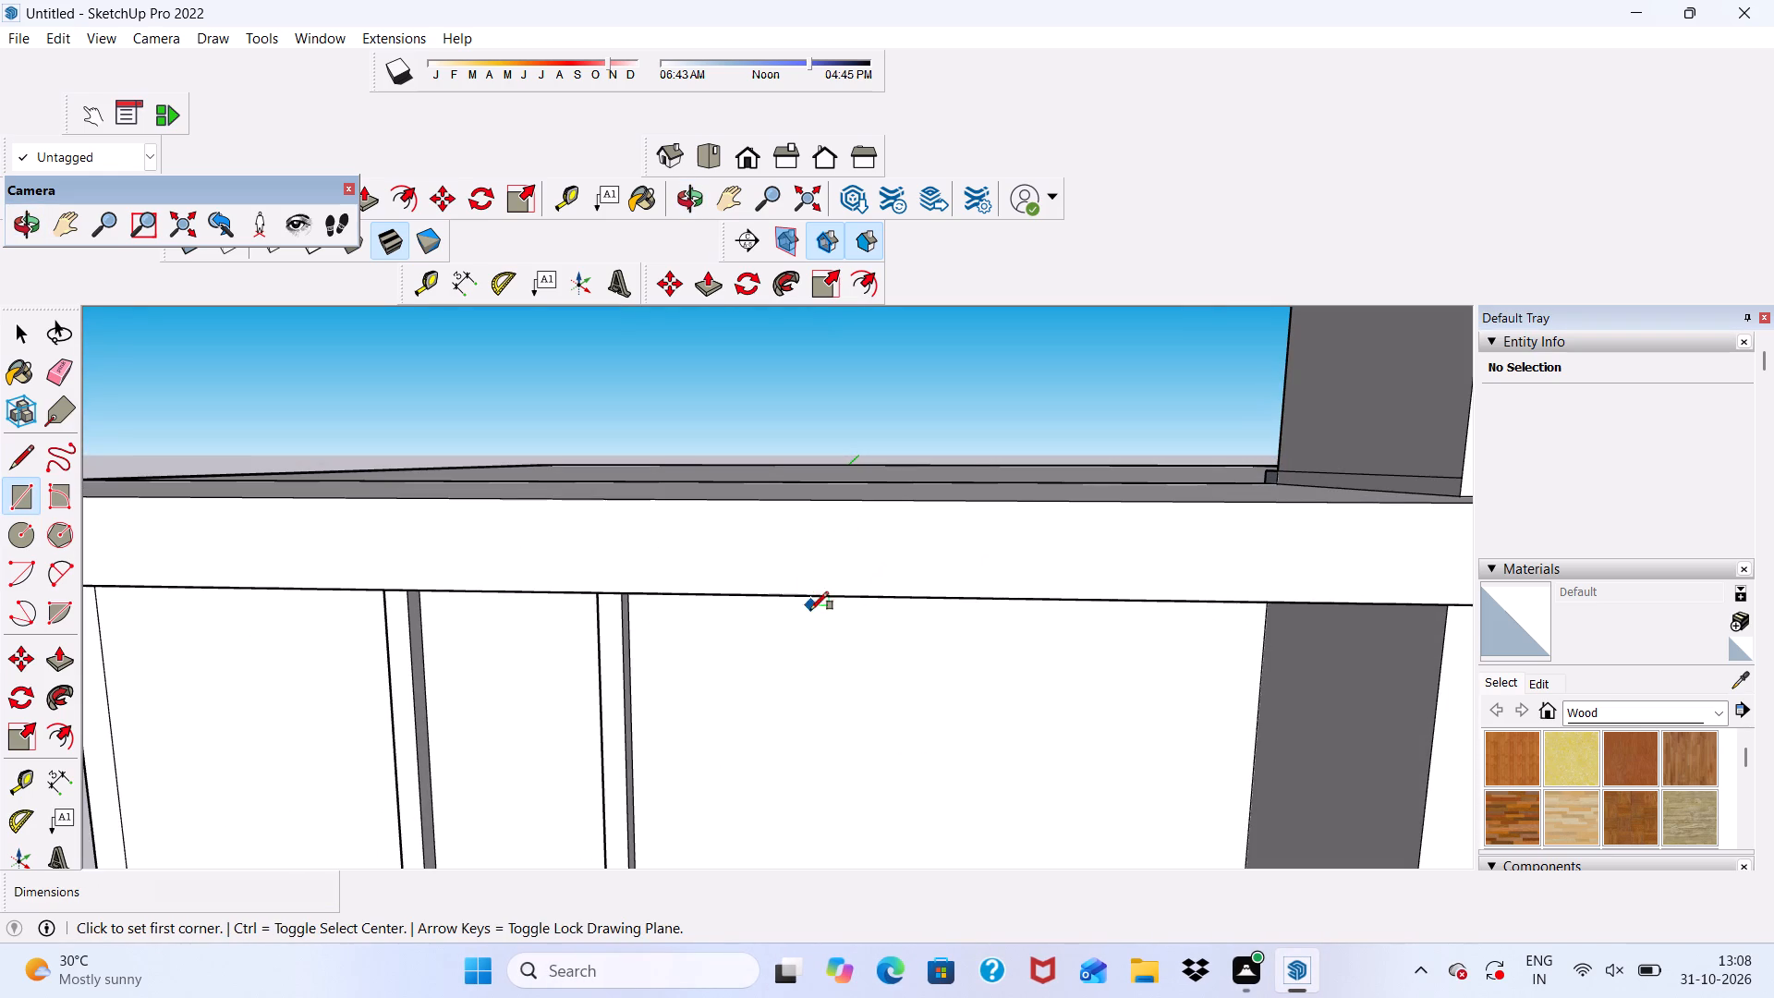
Draw a window rectangle about 4' 10" by 4' 5" on the top-floor wall, to the right of the door frame.
{"action": "scroll", "coordinate": [812, 615], "scroll_direction": "down", "scroll_amount": 2}
{"action": "middle_click_drag", "start_coordinate": [819, 636], "coordinate": [833, 540]}
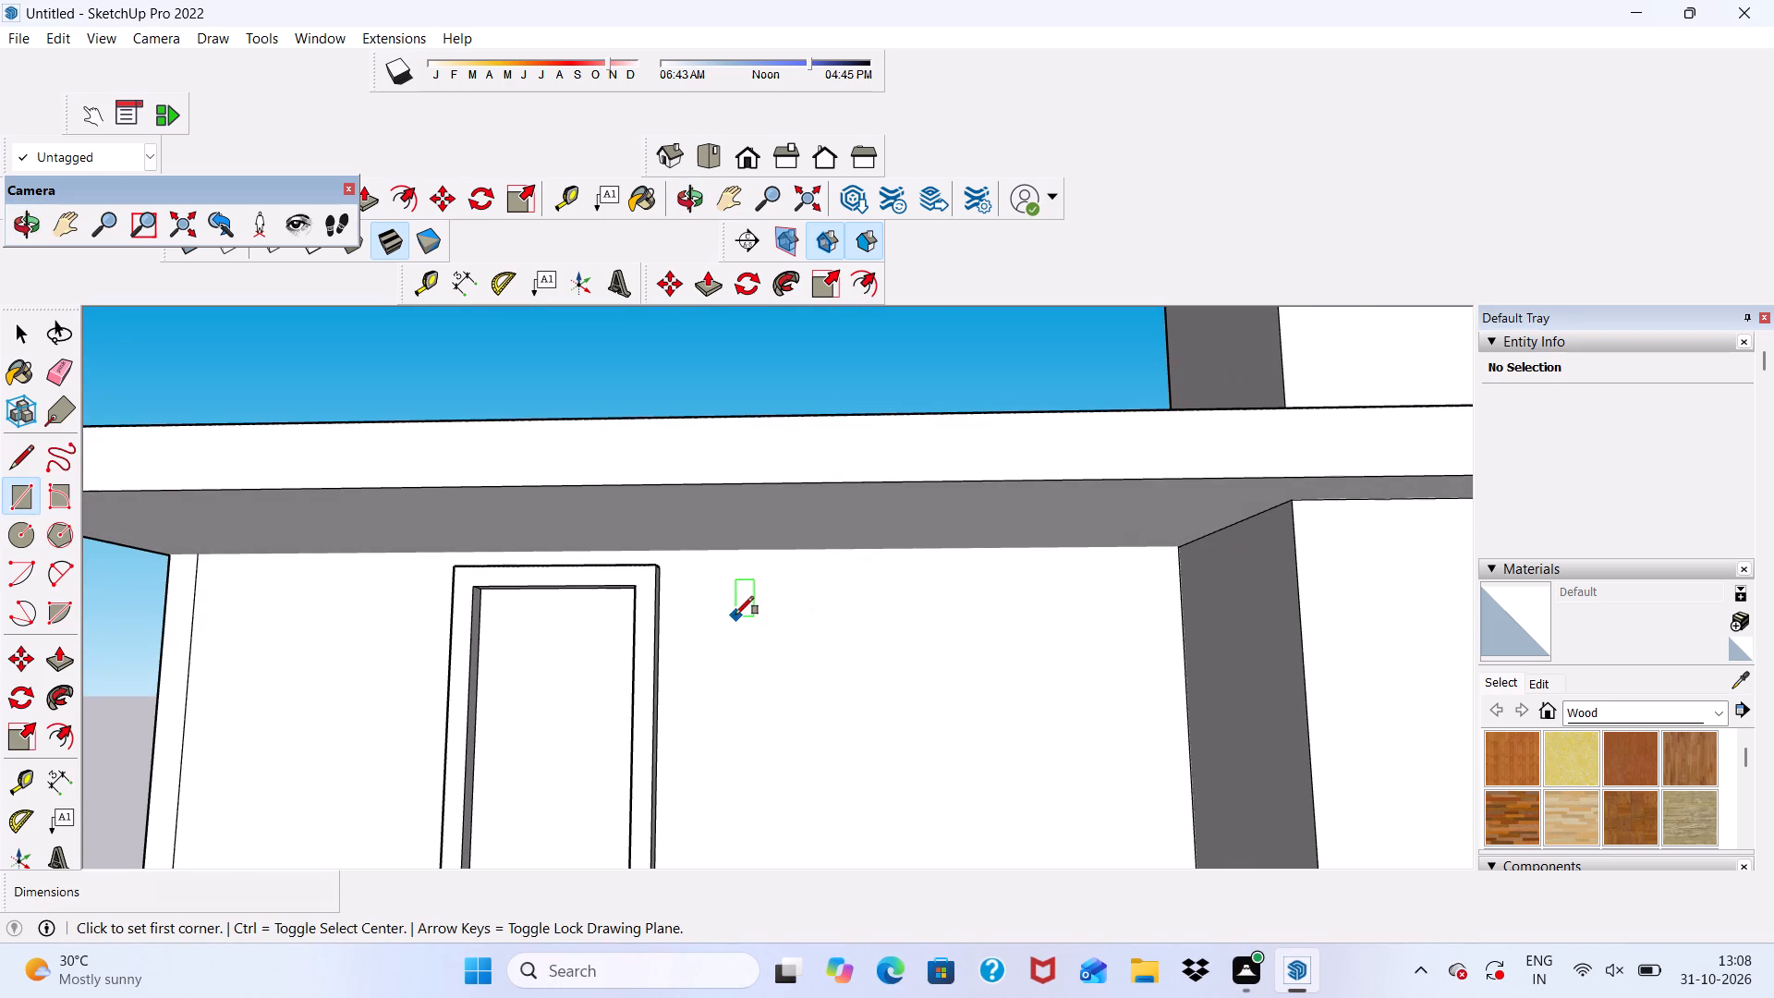
{"action": "left_click", "coordinate": [735, 617]}
{"action": "scroll", "coordinate": [792, 704], "scroll_direction": "down", "scroll_amount": 3}
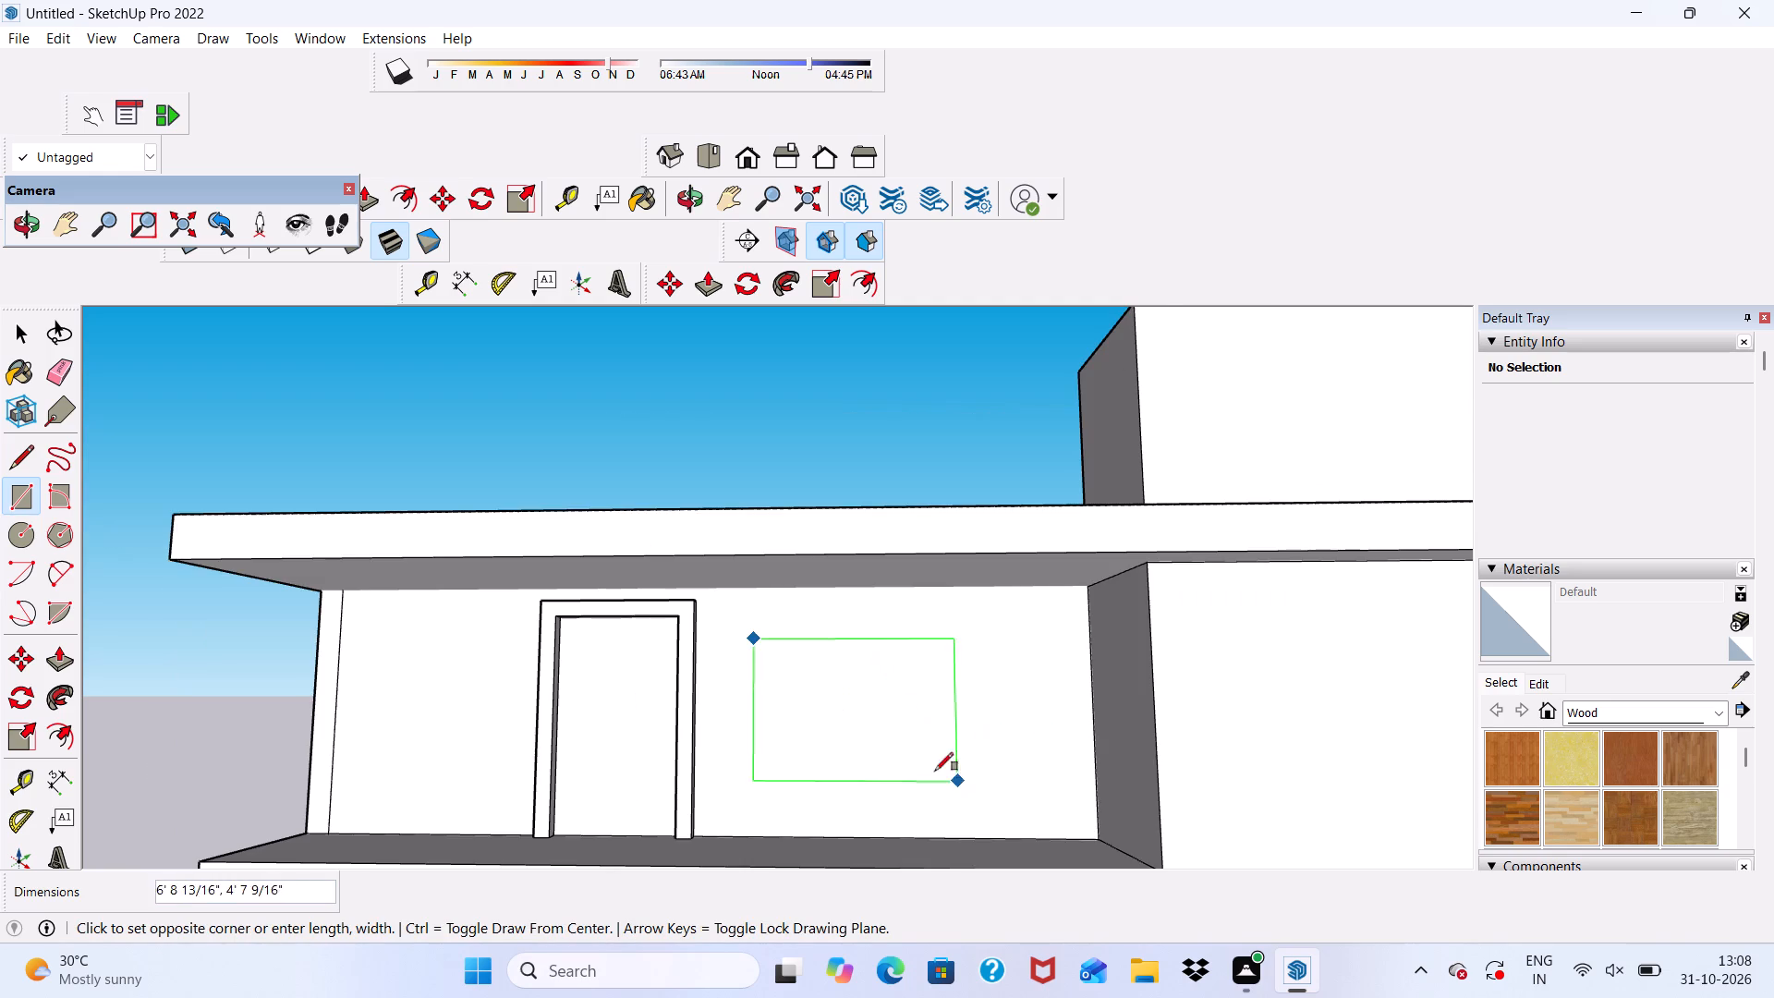
{"action": "scroll", "coordinate": [904, 758], "scroll_direction": "up", "scroll_amount": 7}
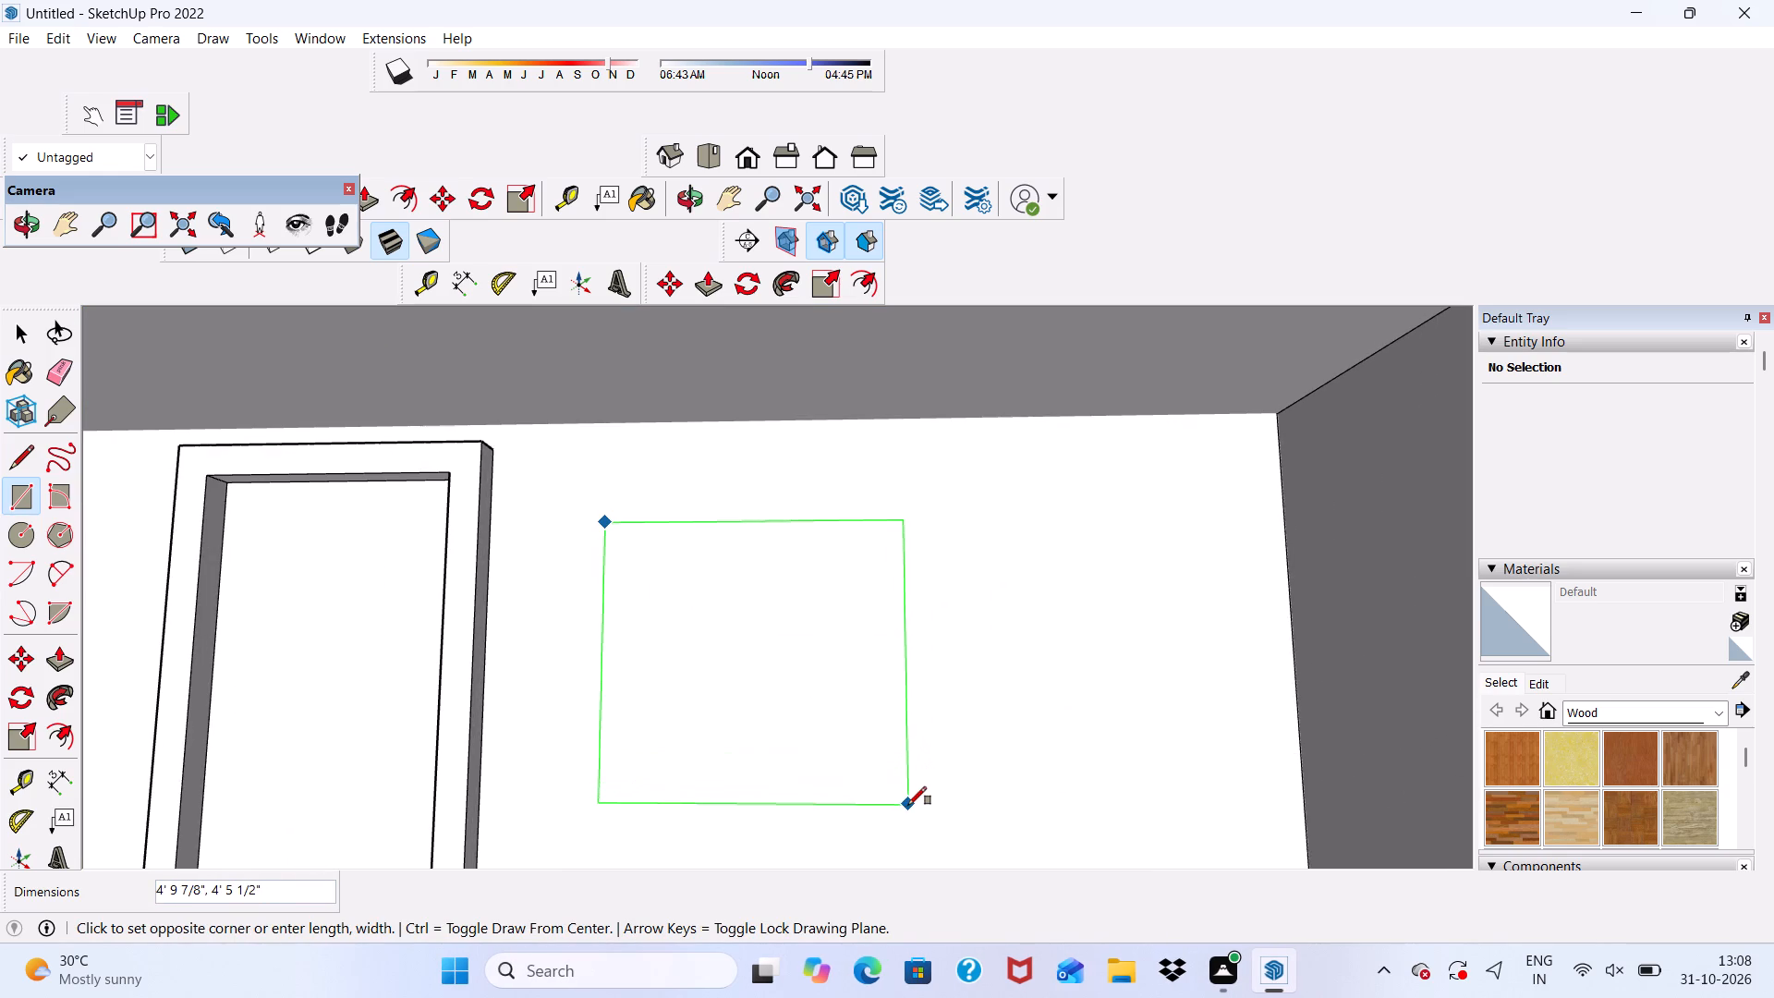
{"action": "left_click", "coordinate": [908, 805]}
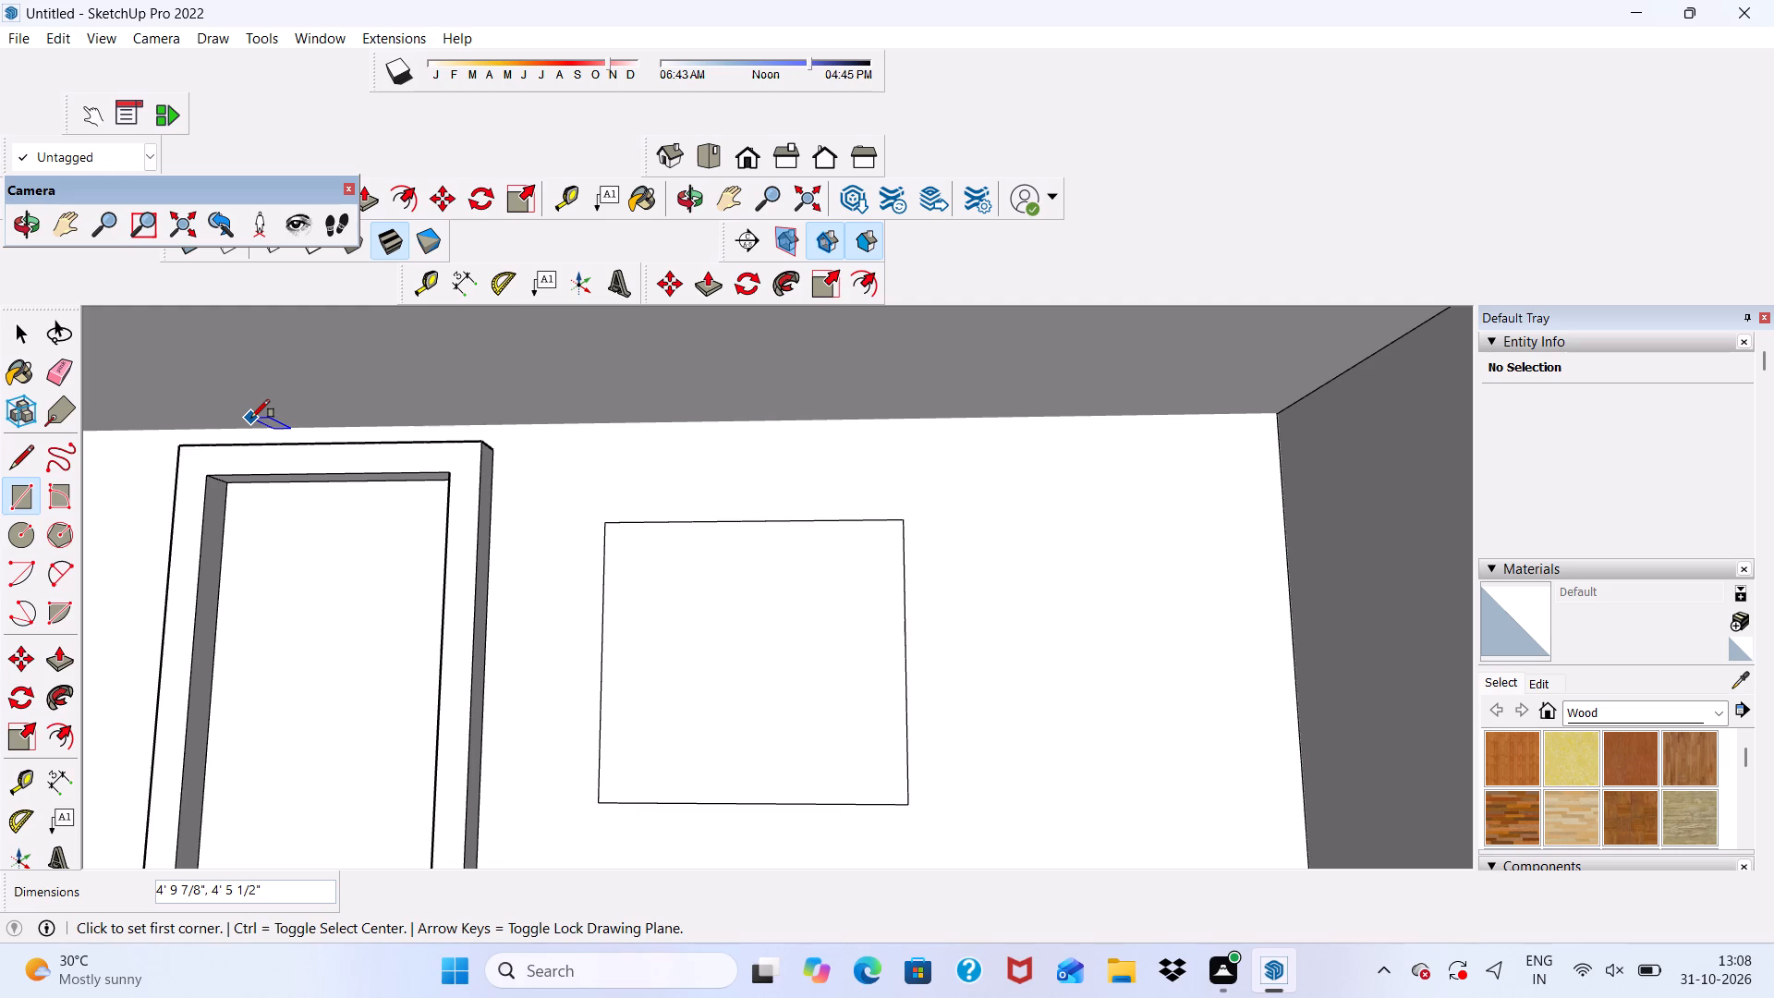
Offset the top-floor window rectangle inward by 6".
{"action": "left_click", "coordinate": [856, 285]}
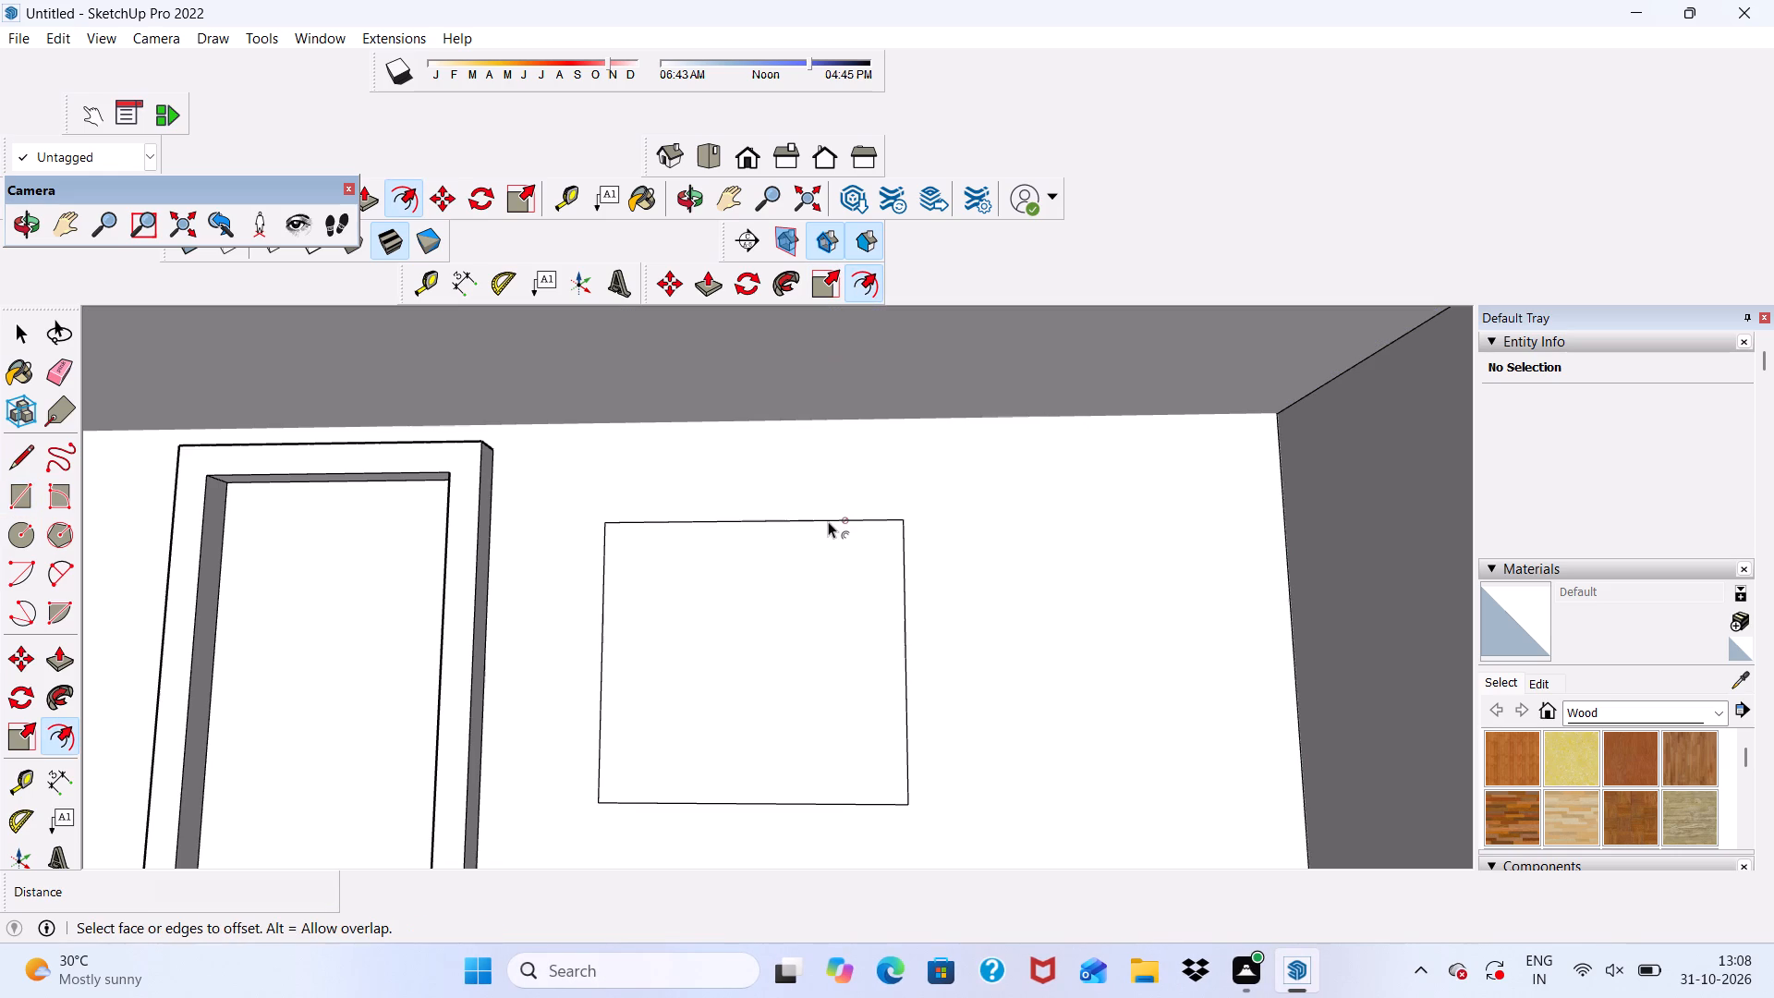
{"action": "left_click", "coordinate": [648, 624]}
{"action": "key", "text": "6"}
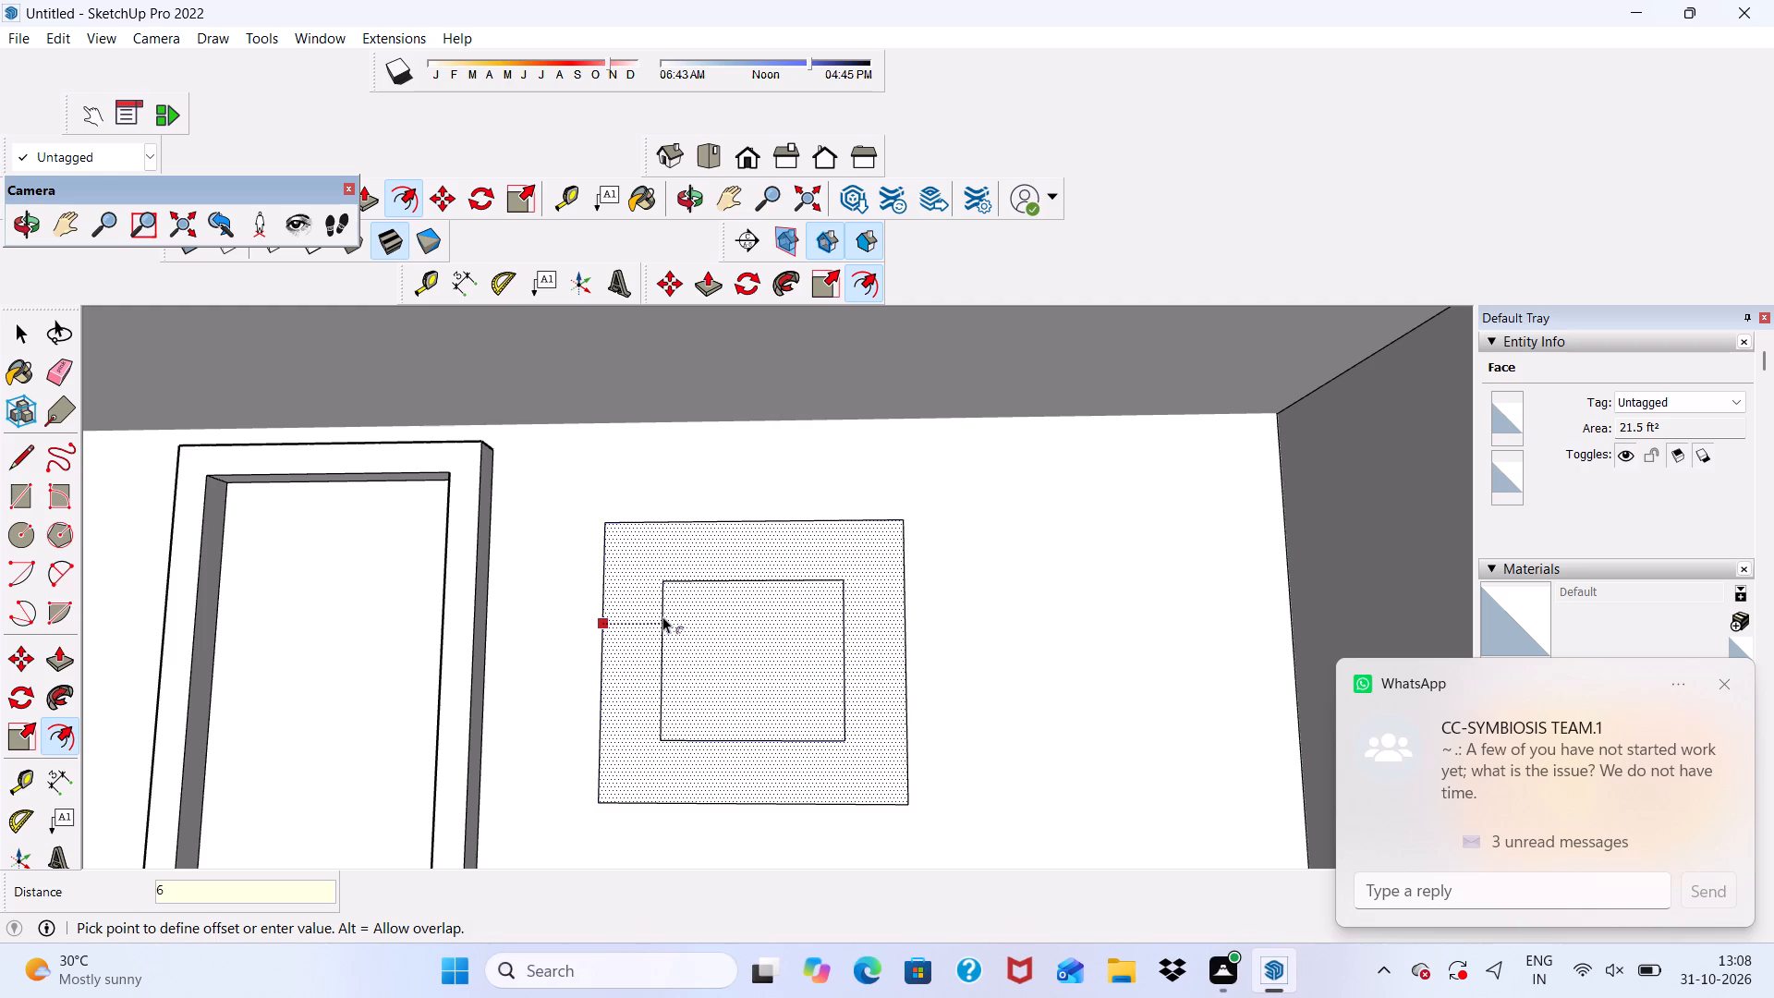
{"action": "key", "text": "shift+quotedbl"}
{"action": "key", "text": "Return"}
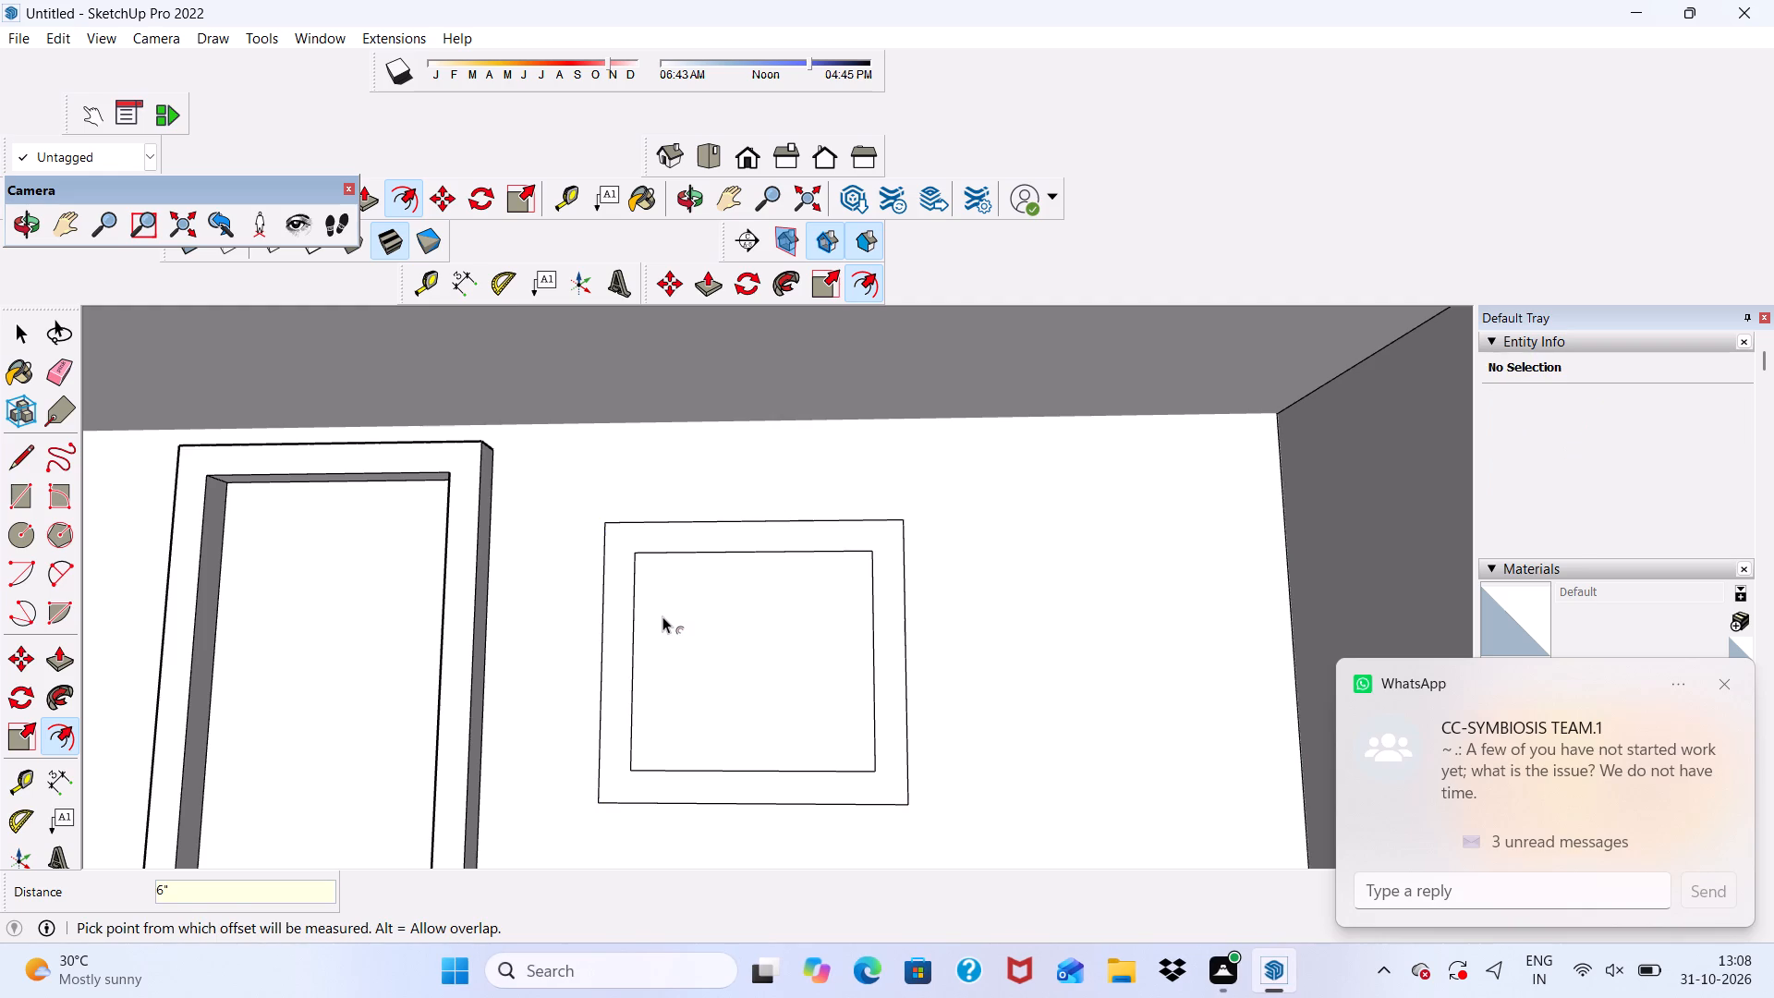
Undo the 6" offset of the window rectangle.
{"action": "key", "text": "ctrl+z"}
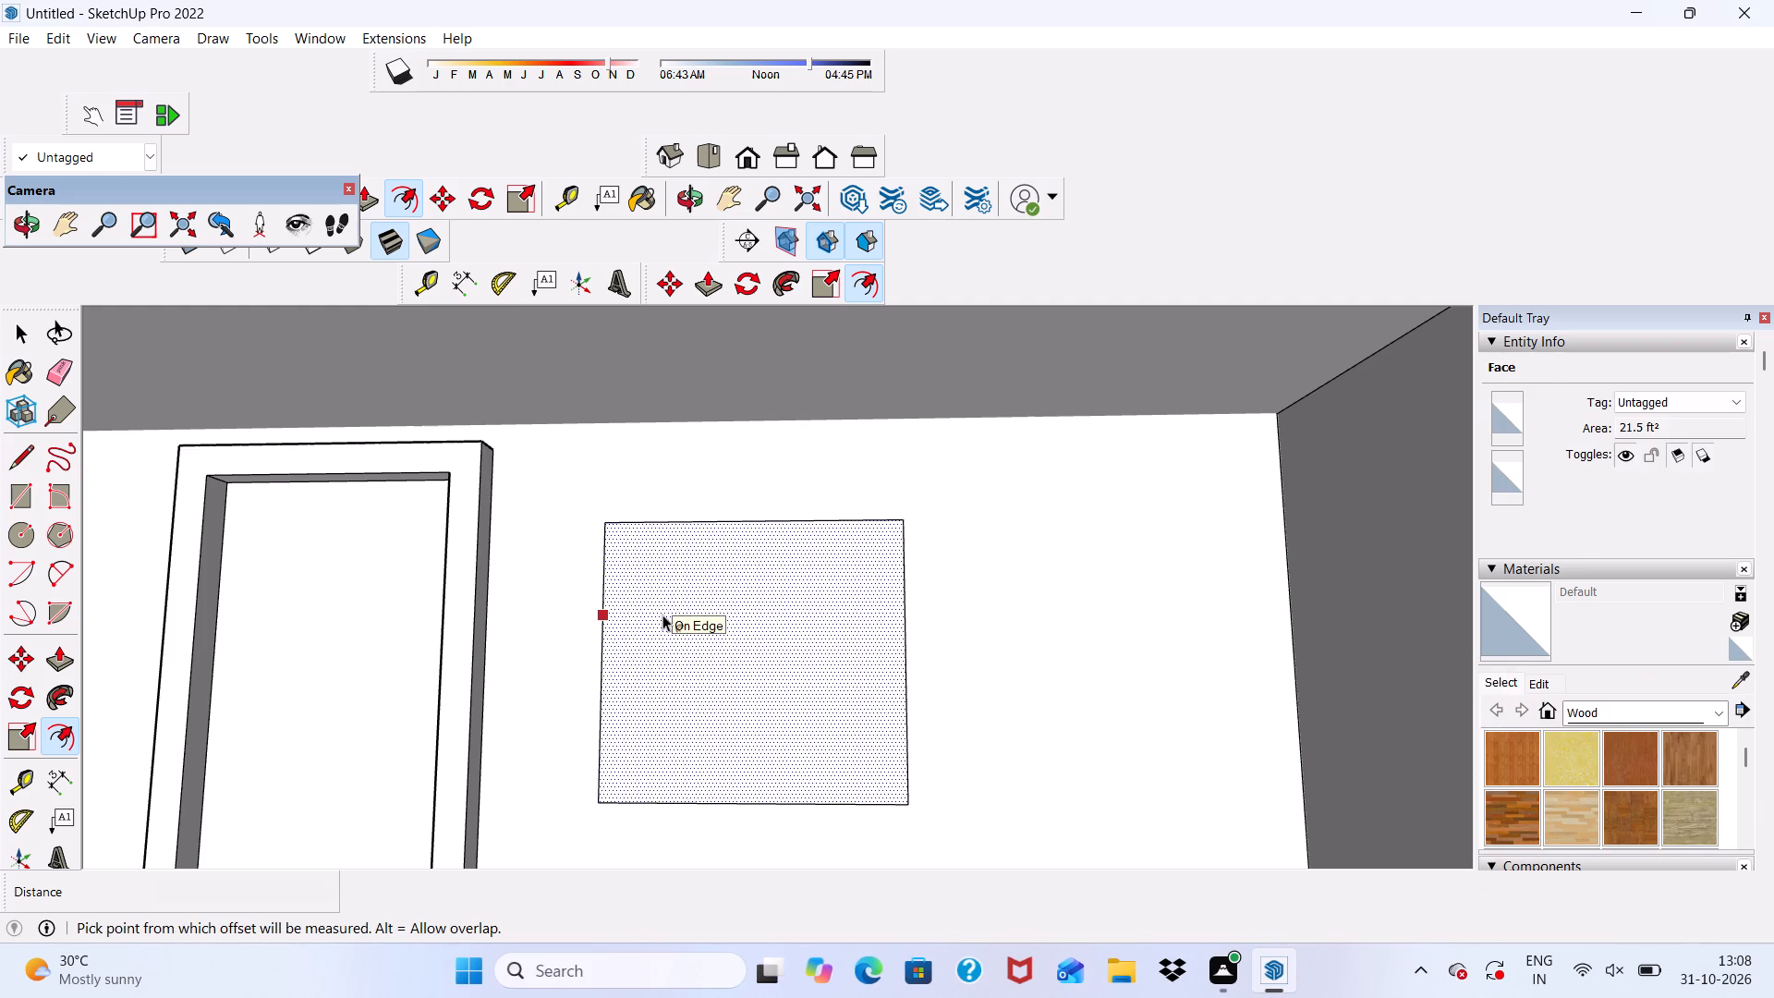
Offset the top-floor window rectangle inward by 3" to outline its frame.
{"action": "left_click", "coordinate": [662, 615]}
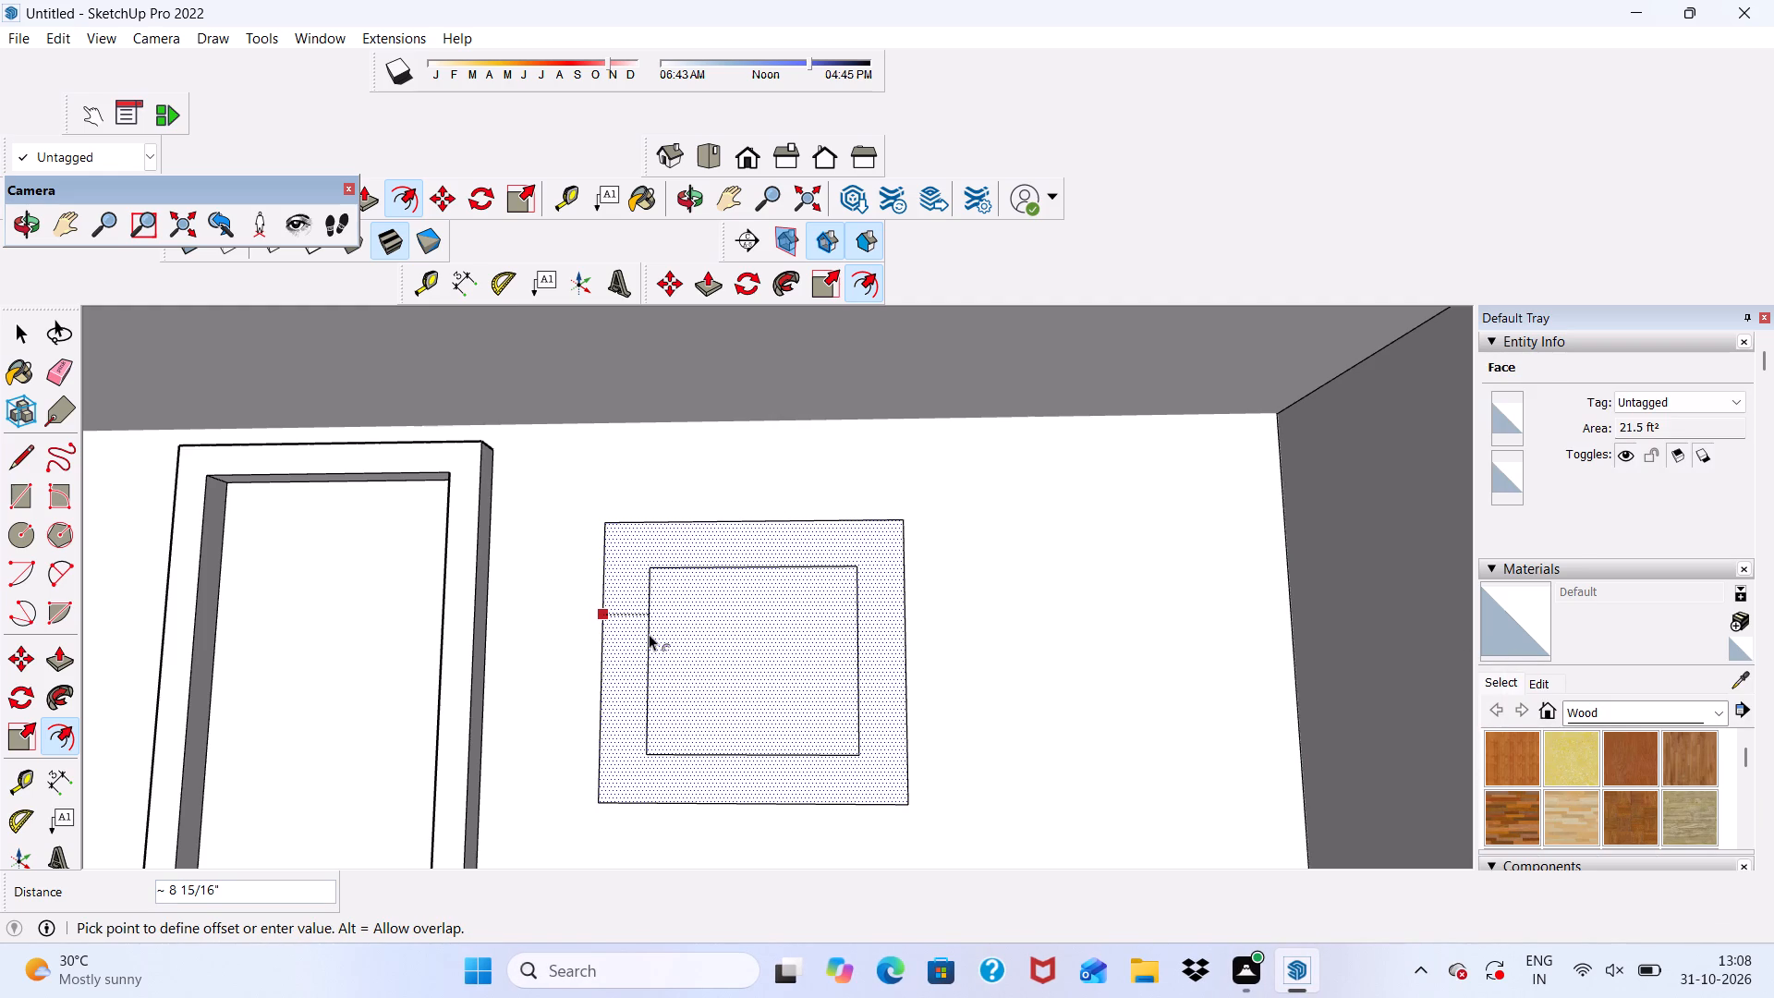
{"action": "key", "text": "3"}
{"action": "key", "text": "shift+quotedbl"}
{"action": "key", "text": "Return"}
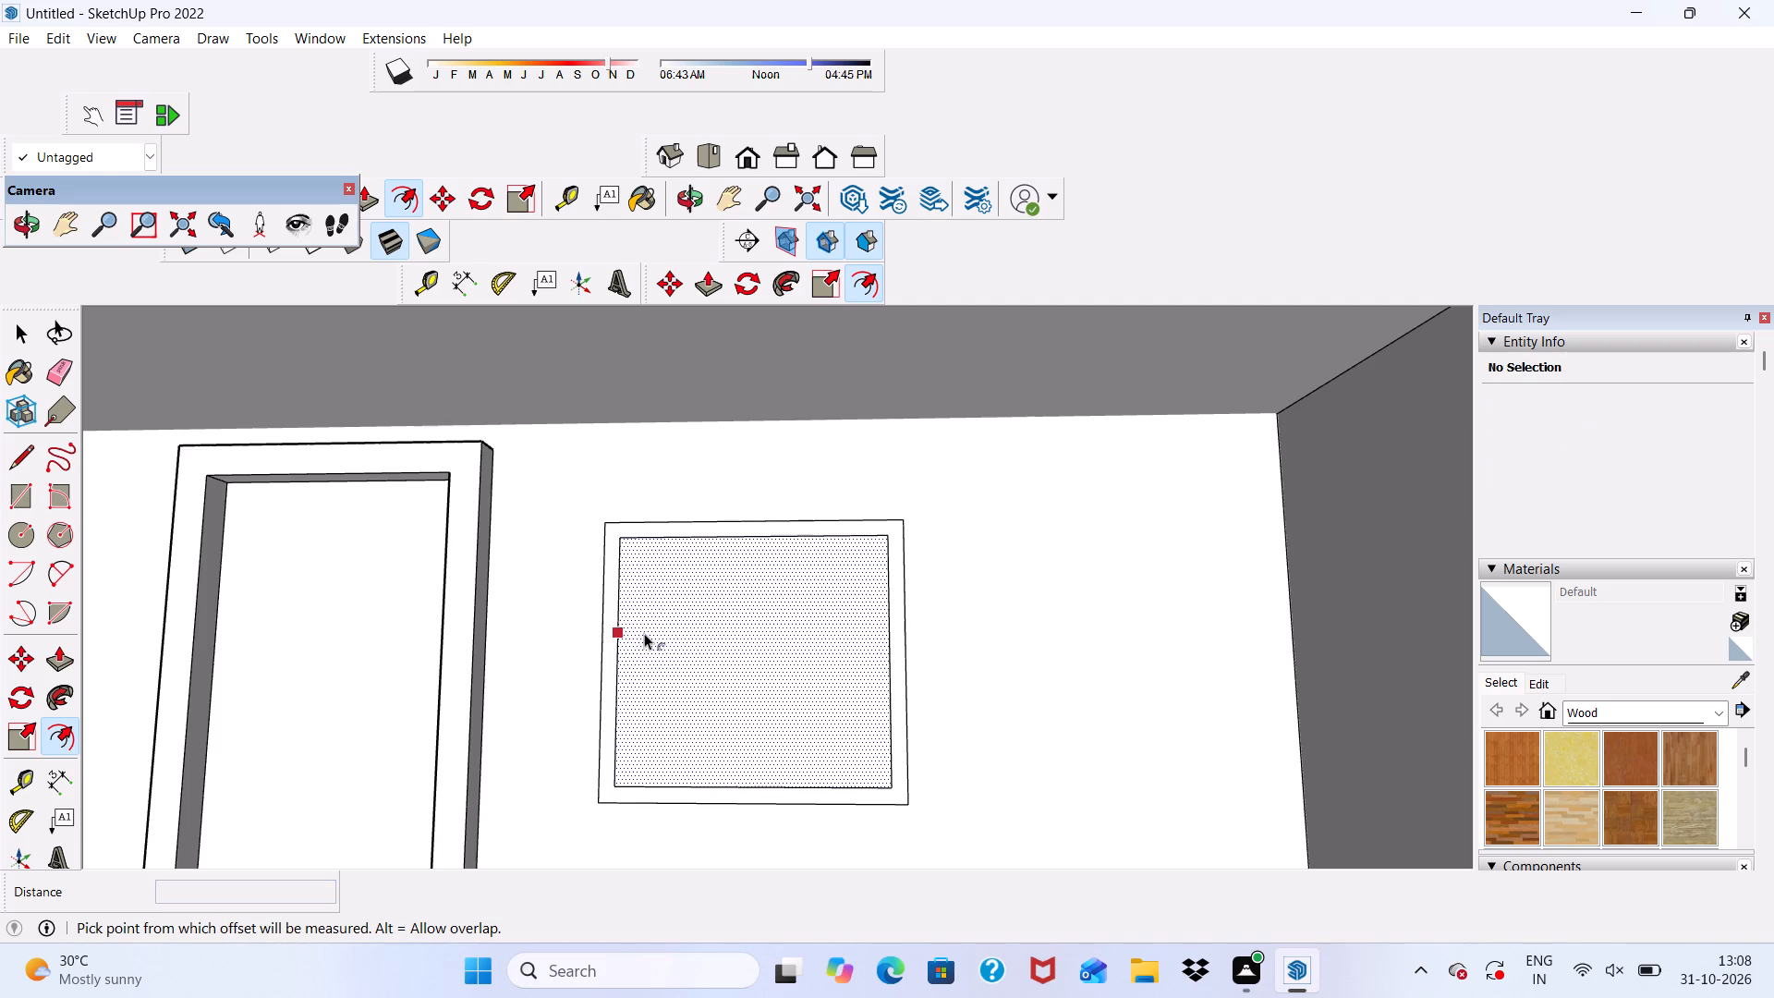
Draw a narrow vertical mullion rectangle about 4' 2" tall from the window's inner top edge down to its outer bottom edge.
{"action": "left_click", "coordinate": [3, 493]}
{"action": "scroll", "coordinate": [533, 524], "scroll_direction": "down", "scroll_amount": 4}
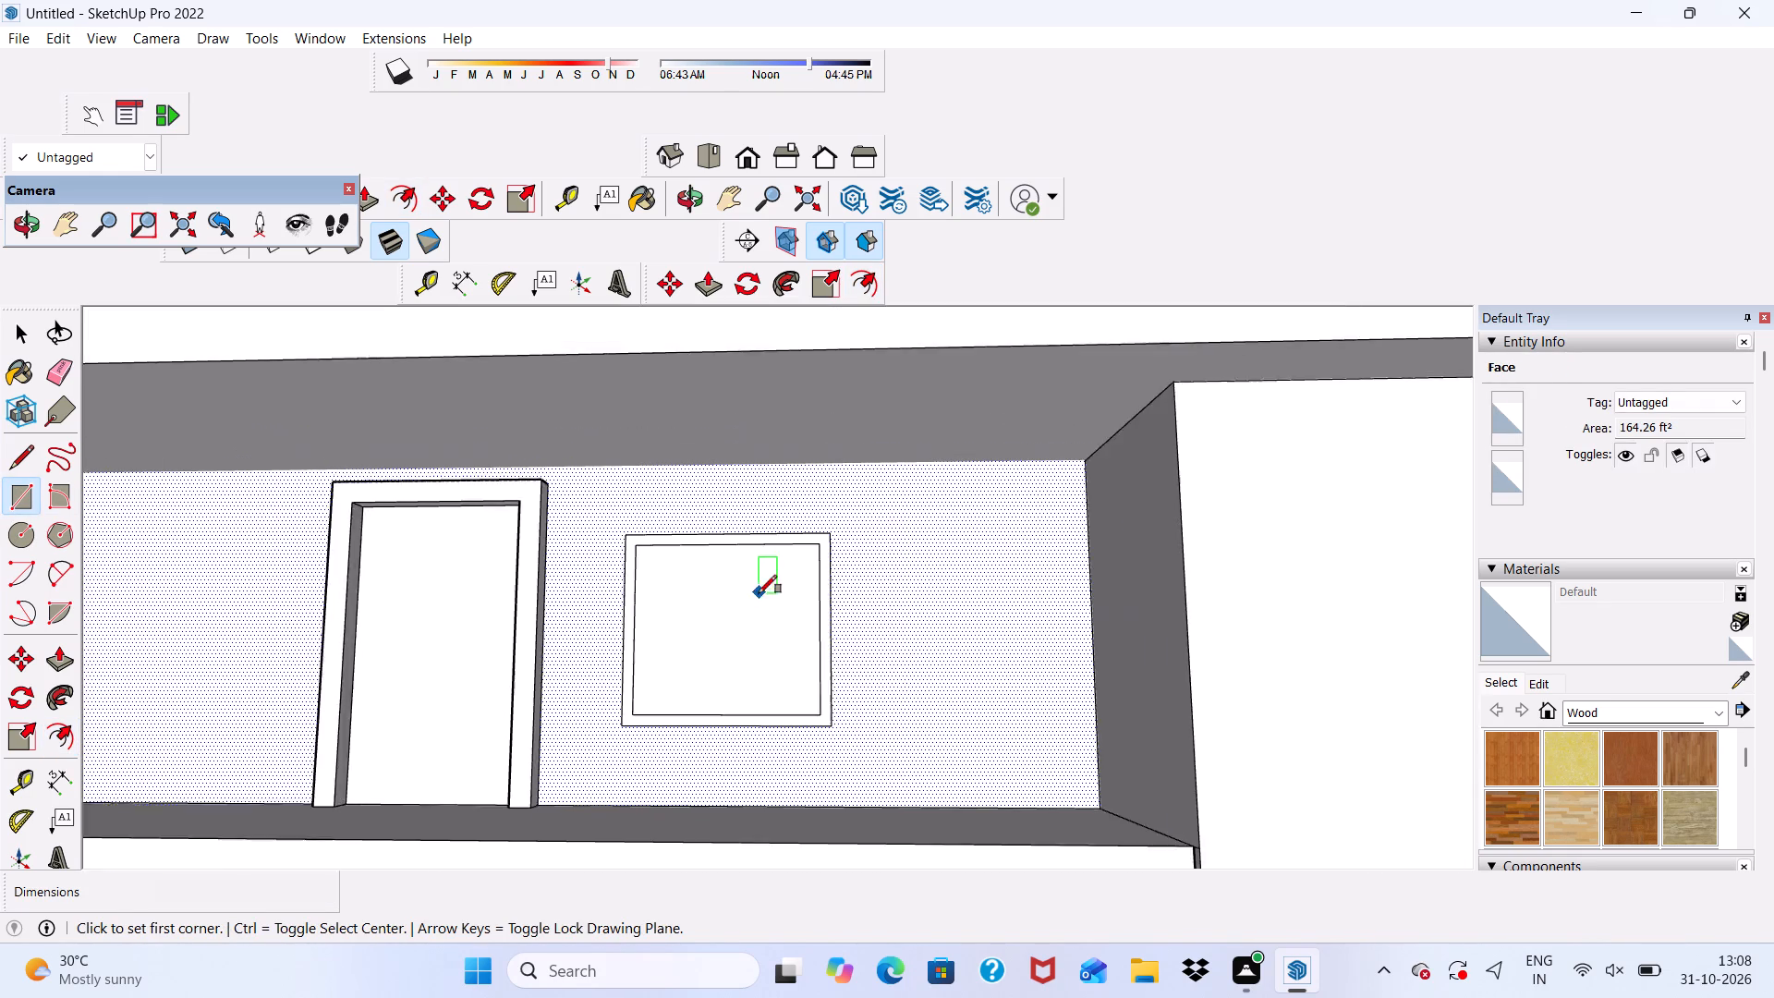
{"action": "scroll", "coordinate": [759, 593], "scroll_direction": "up", "scroll_amount": 4}
{"action": "left_click", "coordinate": [731, 524]}
{"action": "scroll", "coordinate": [639, 544], "scroll_direction": "down", "scroll_amount": 4}
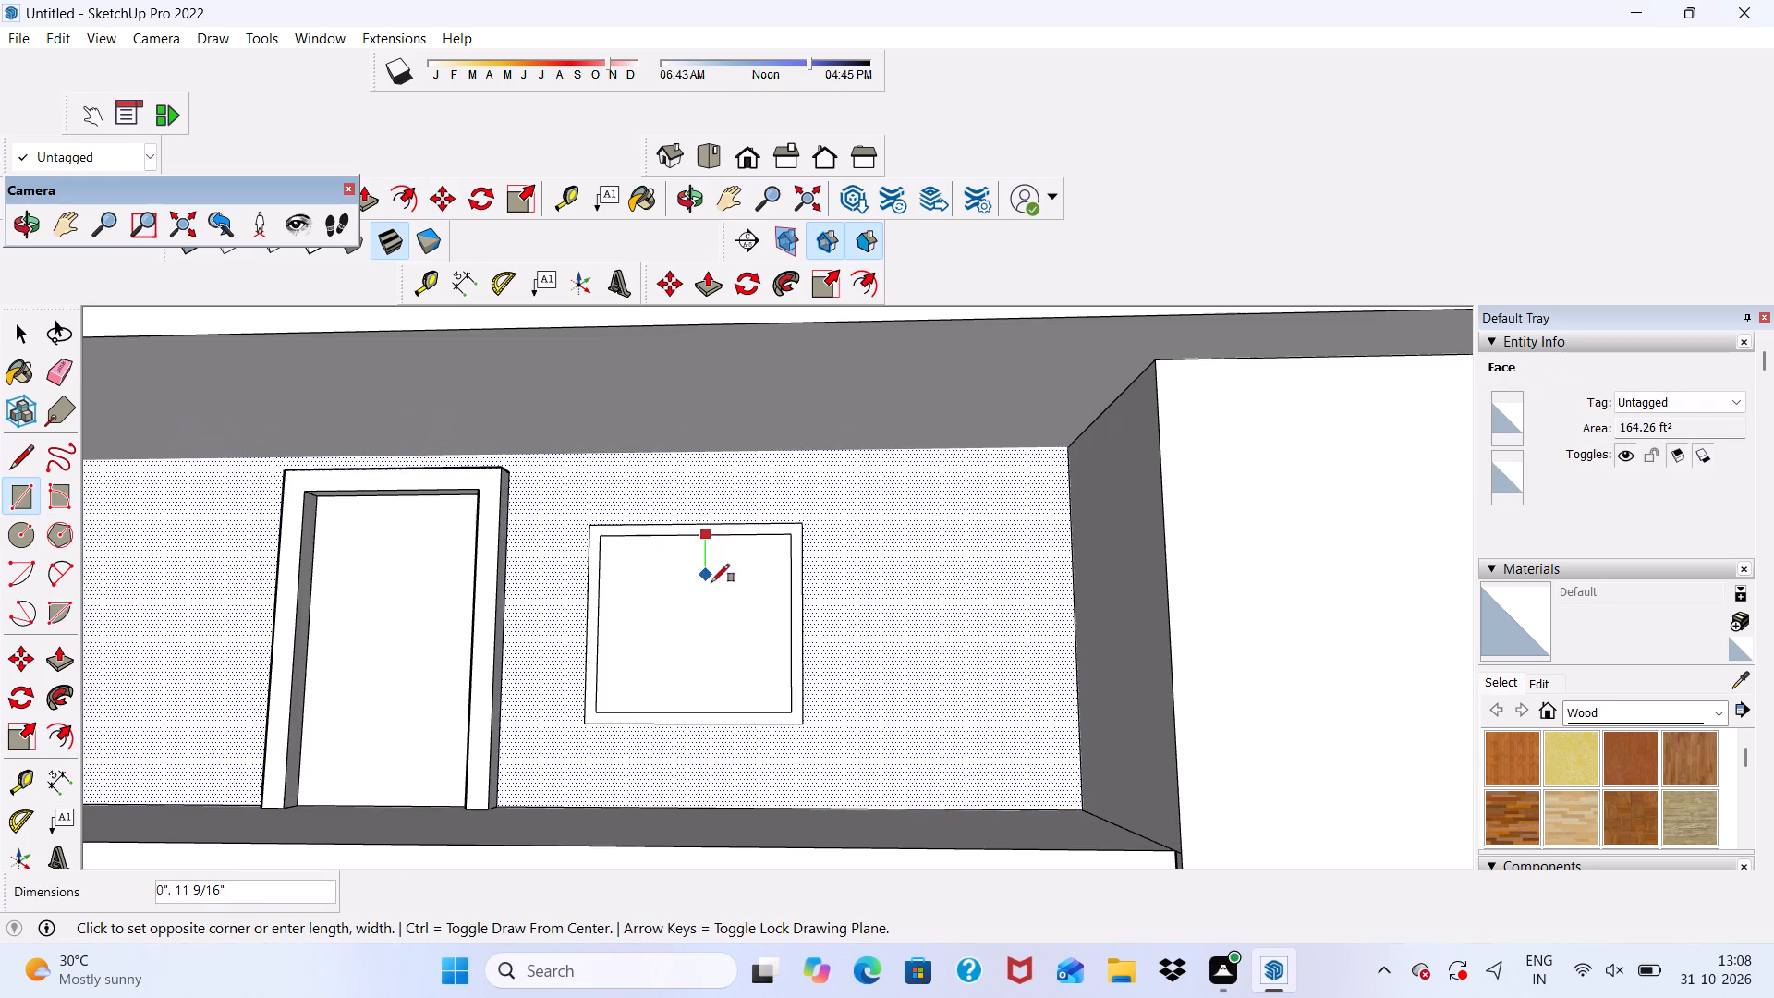
{"action": "scroll", "coordinate": [685, 674], "scroll_direction": "up", "scroll_amount": 17}
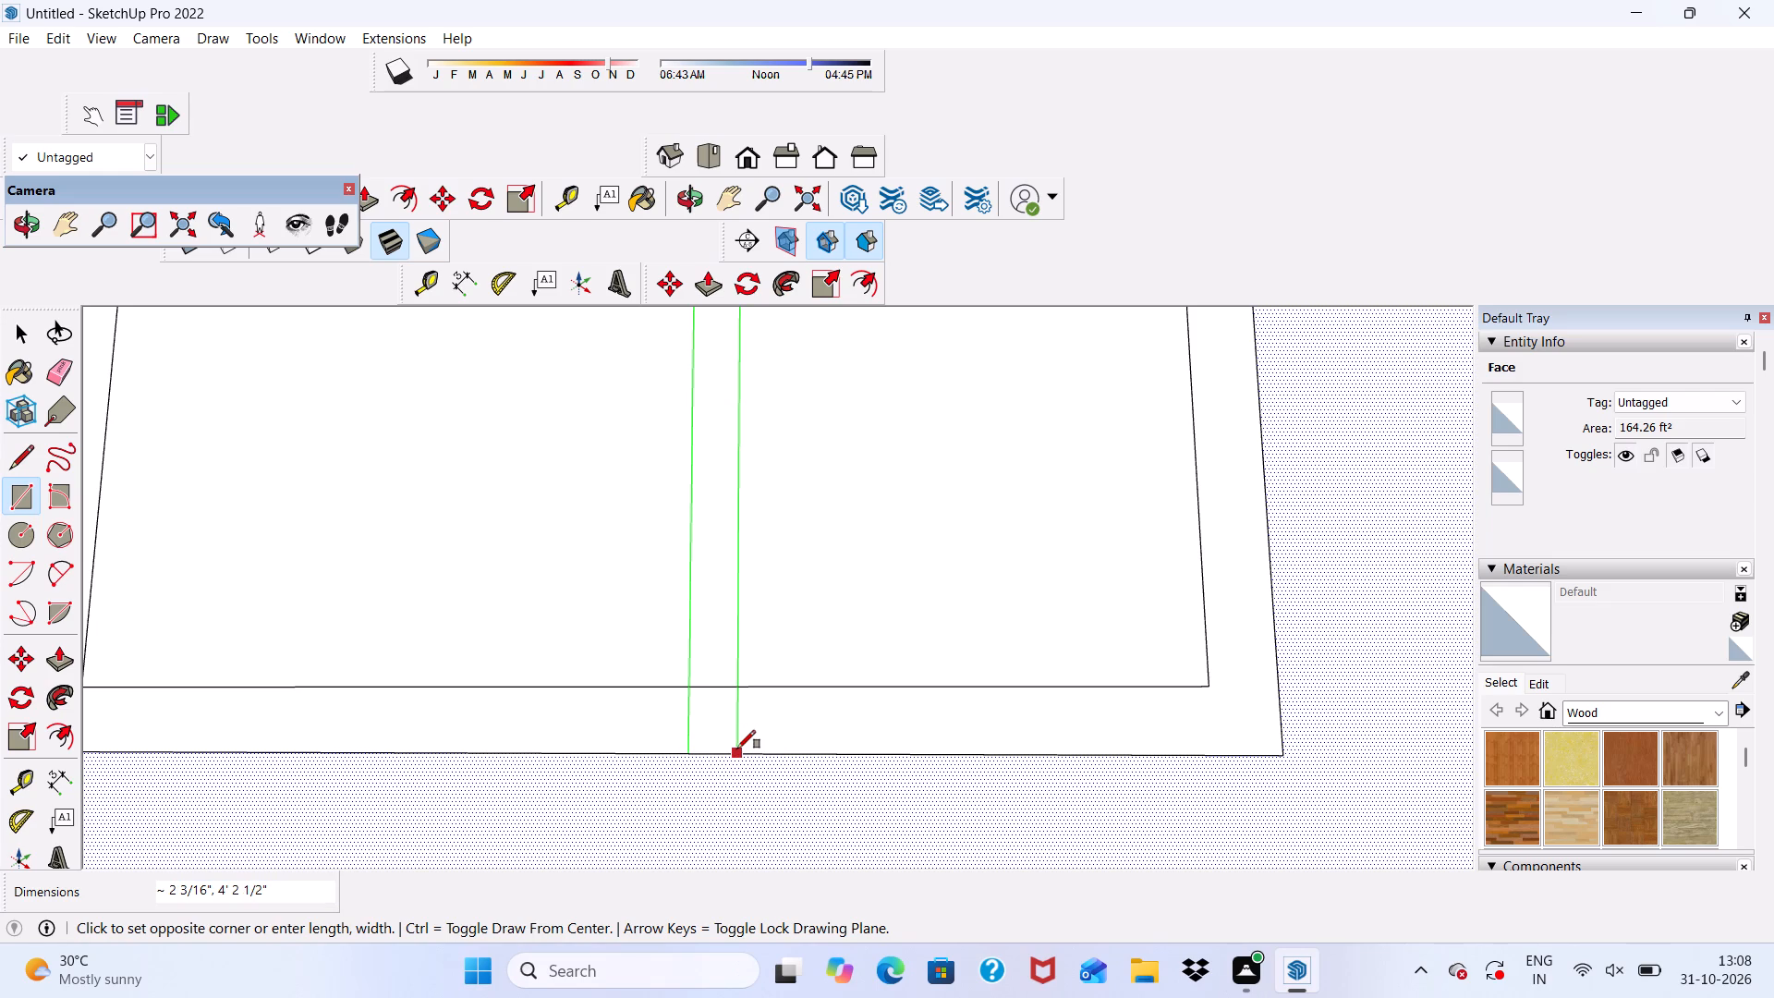
{"action": "left_click", "coordinate": [752, 750]}
{"action": "scroll", "coordinate": [726, 724], "scroll_direction": "down", "scroll_amount": 6}
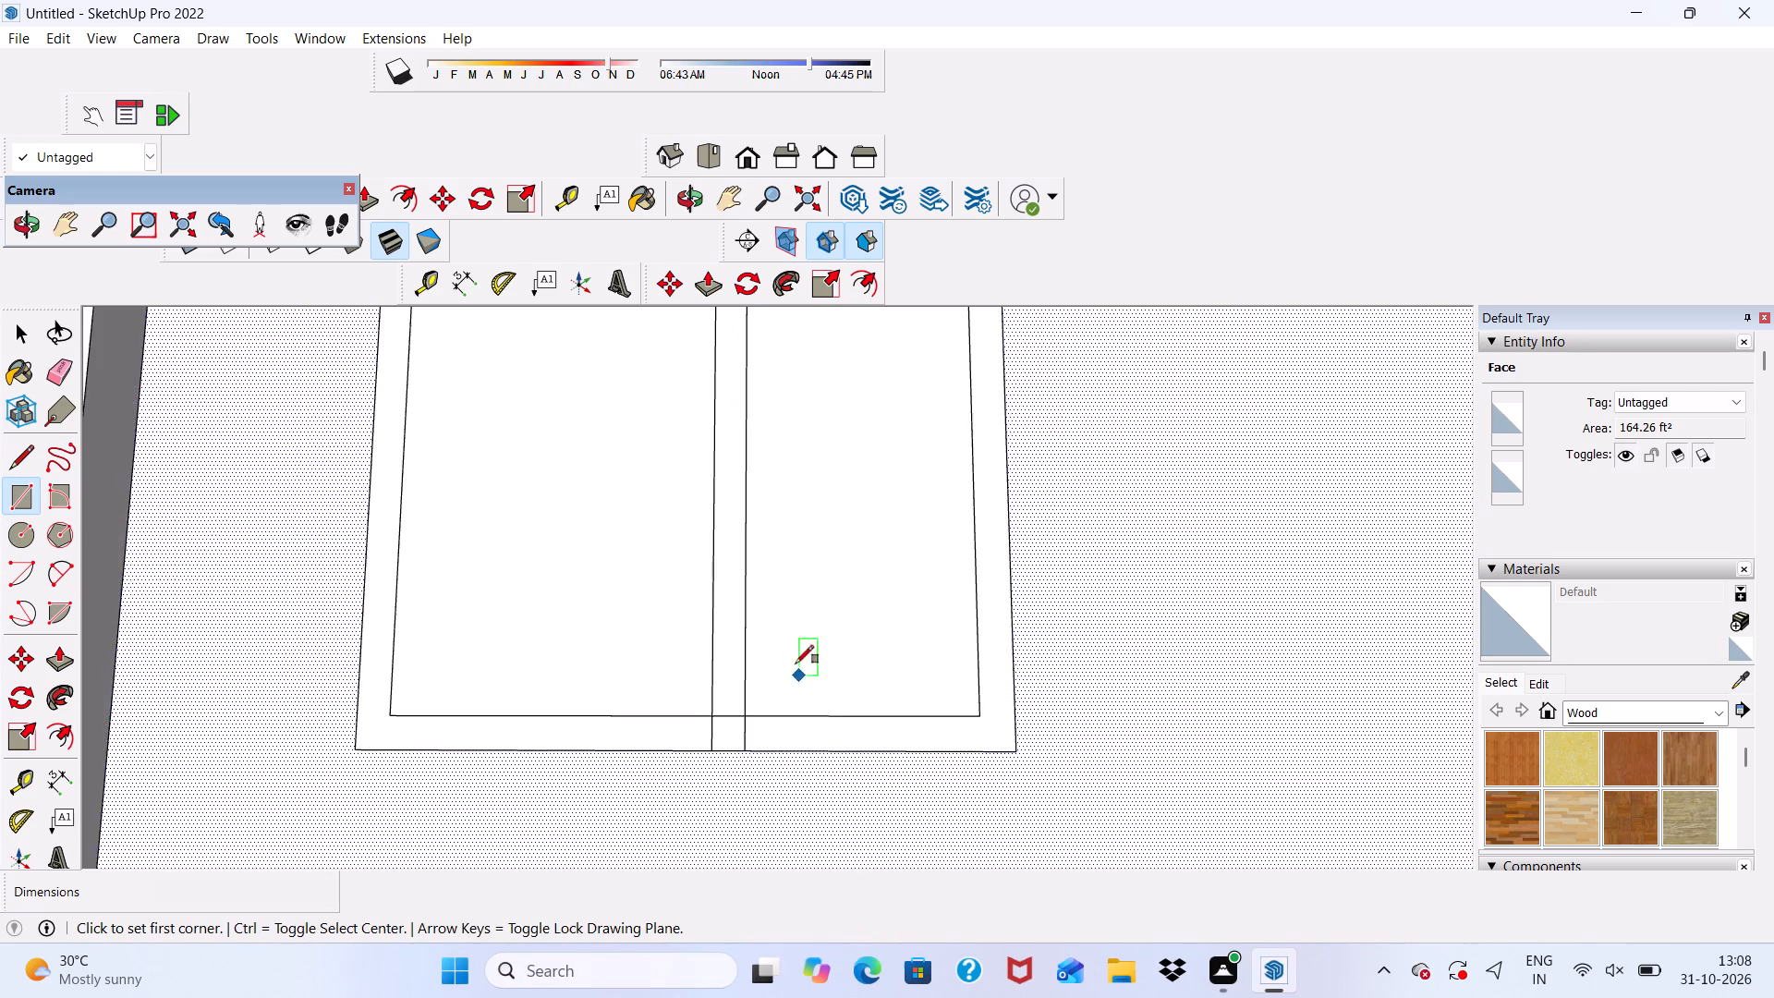
{"action": "scroll", "coordinate": [796, 663], "scroll_direction": "down", "scroll_amount": 11}
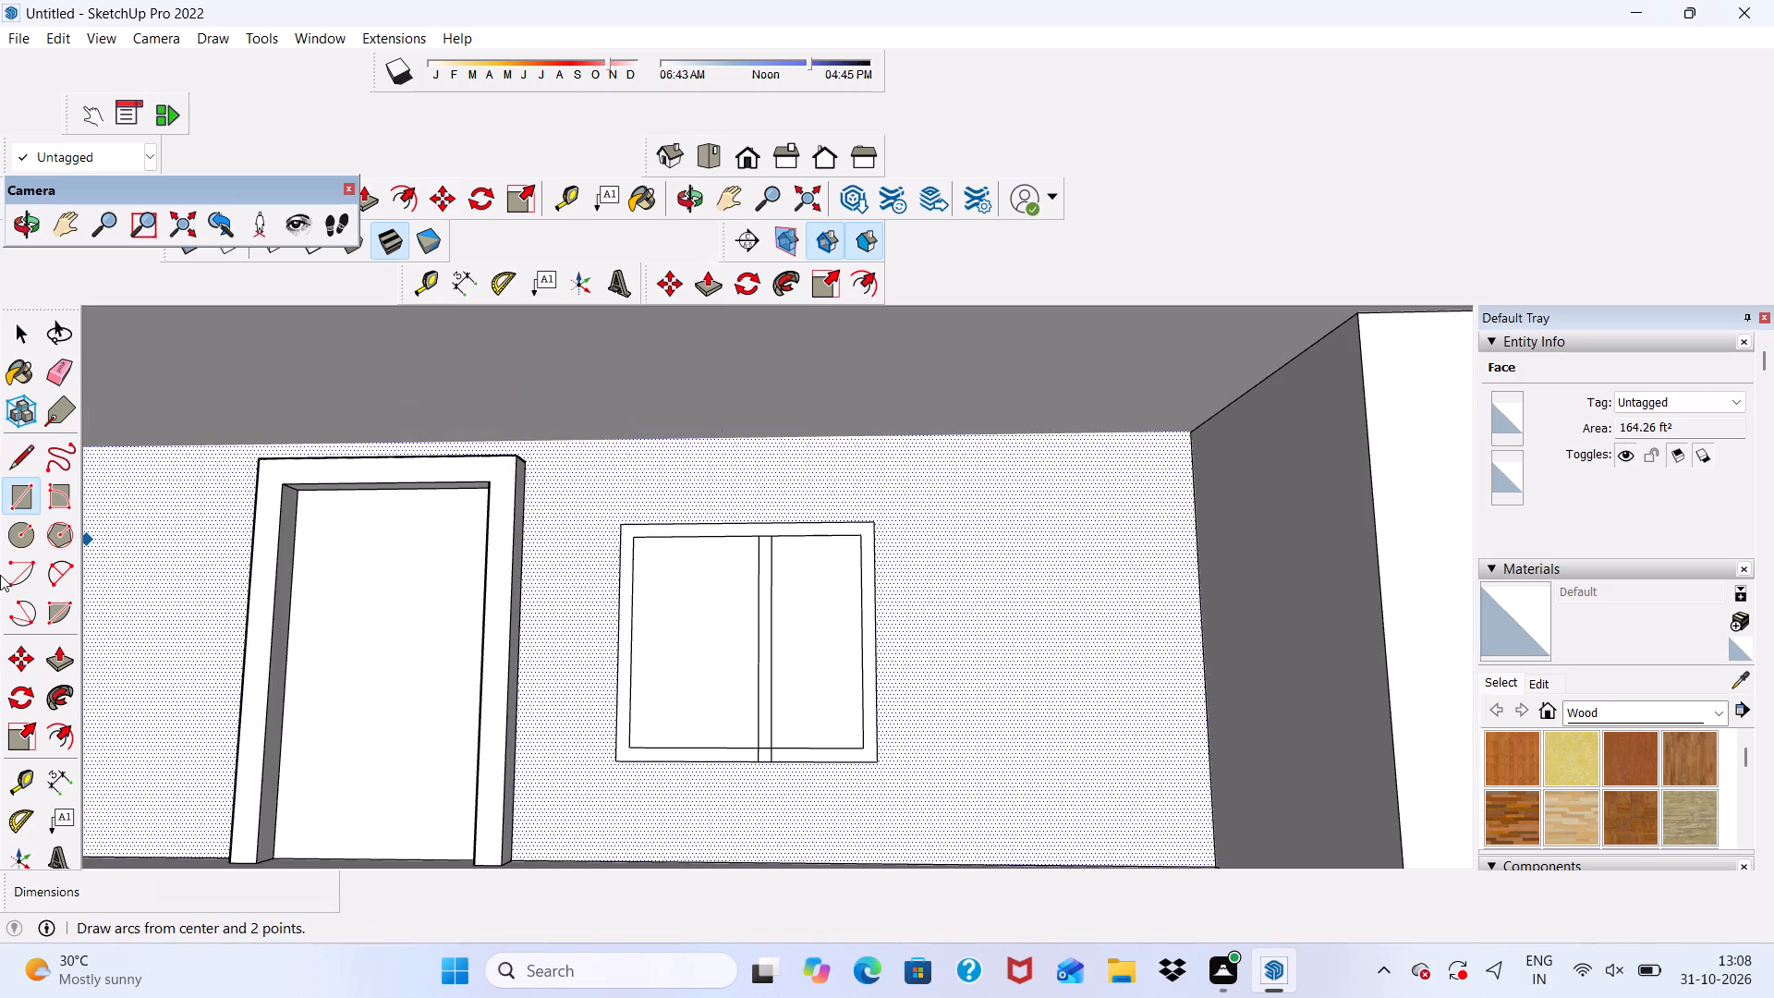
Erase the short edge segments crossing the mullion at its bottom and top so it joins the window frame.
{"action": "left_click", "coordinate": [49, 365]}
{"action": "scroll", "coordinate": [798, 806], "scroll_direction": "up", "scroll_amount": 9}
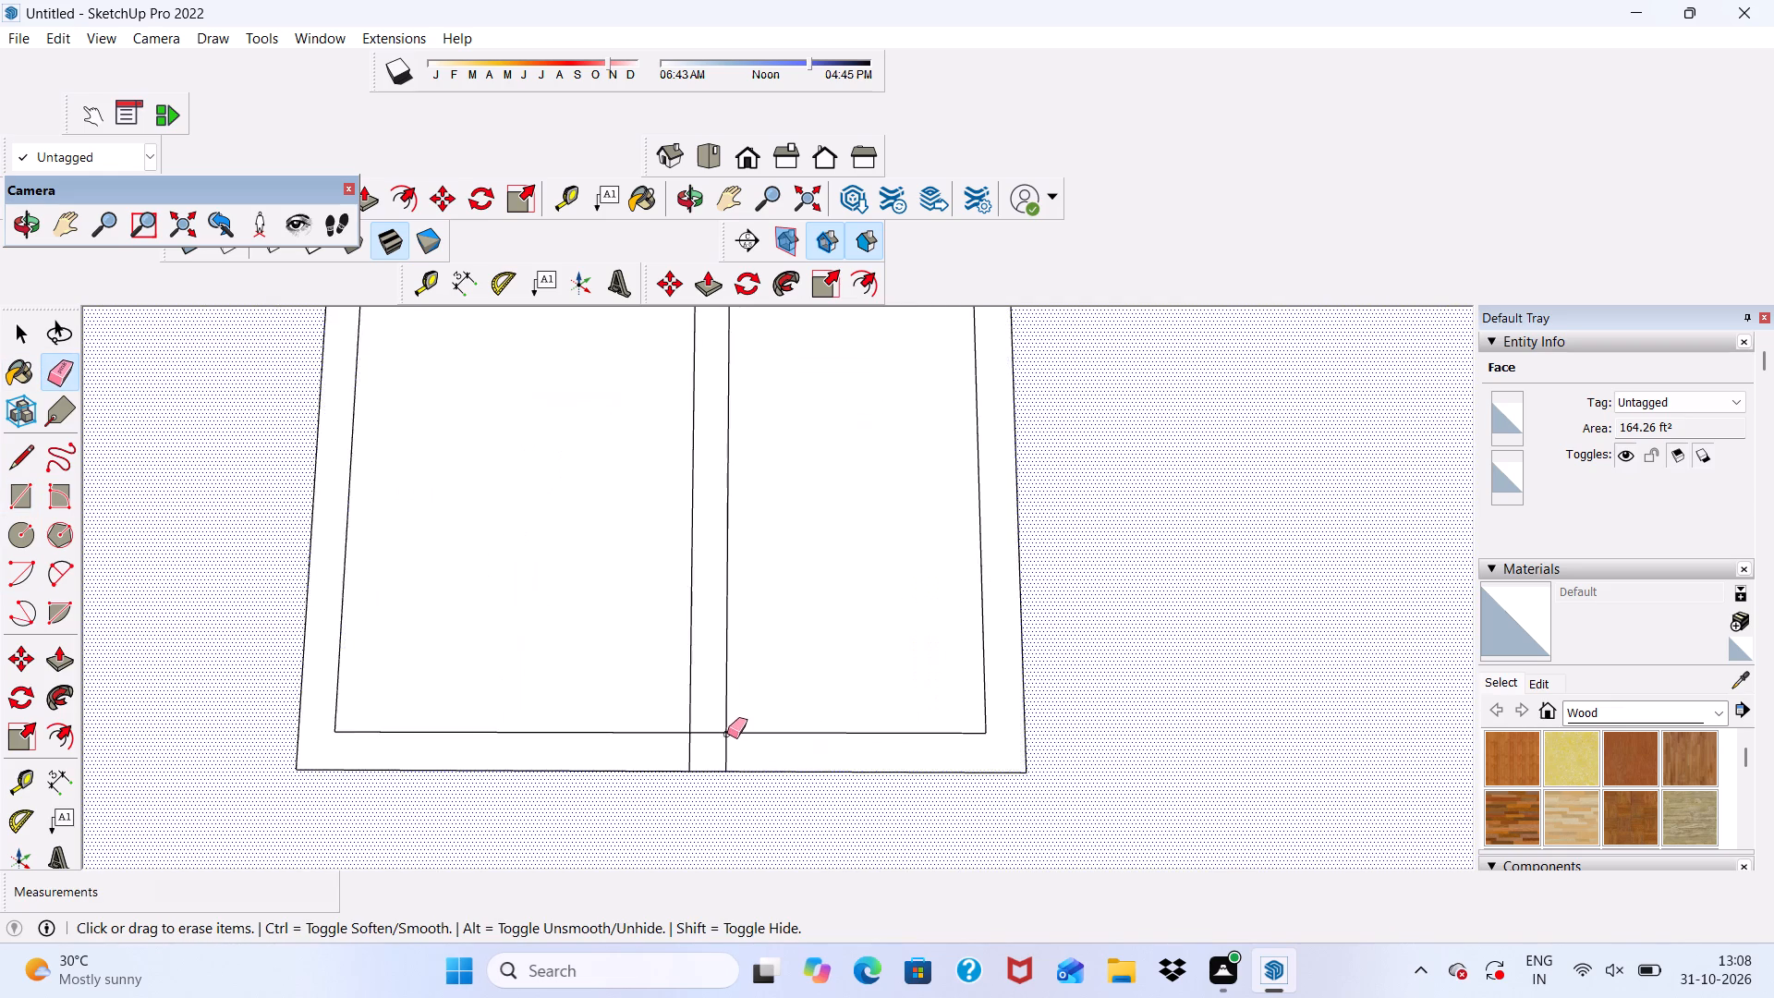
{"action": "scroll", "coordinate": [727, 734], "scroll_direction": "up", "scroll_amount": 4}
{"action": "left_click_drag", "start_coordinate": [711, 729], "coordinate": [692, 764]}
{"action": "left_click_drag", "start_coordinate": [675, 771], "coordinate": [737, 775]}
{"action": "scroll", "coordinate": [743, 760], "scroll_direction": "down", "scroll_amount": 12}
{"action": "scroll", "coordinate": [697, 396], "scroll_direction": "up", "scroll_amount": 15}
{"action": "left_click_drag", "start_coordinate": [738, 385], "coordinate": [721, 403]}
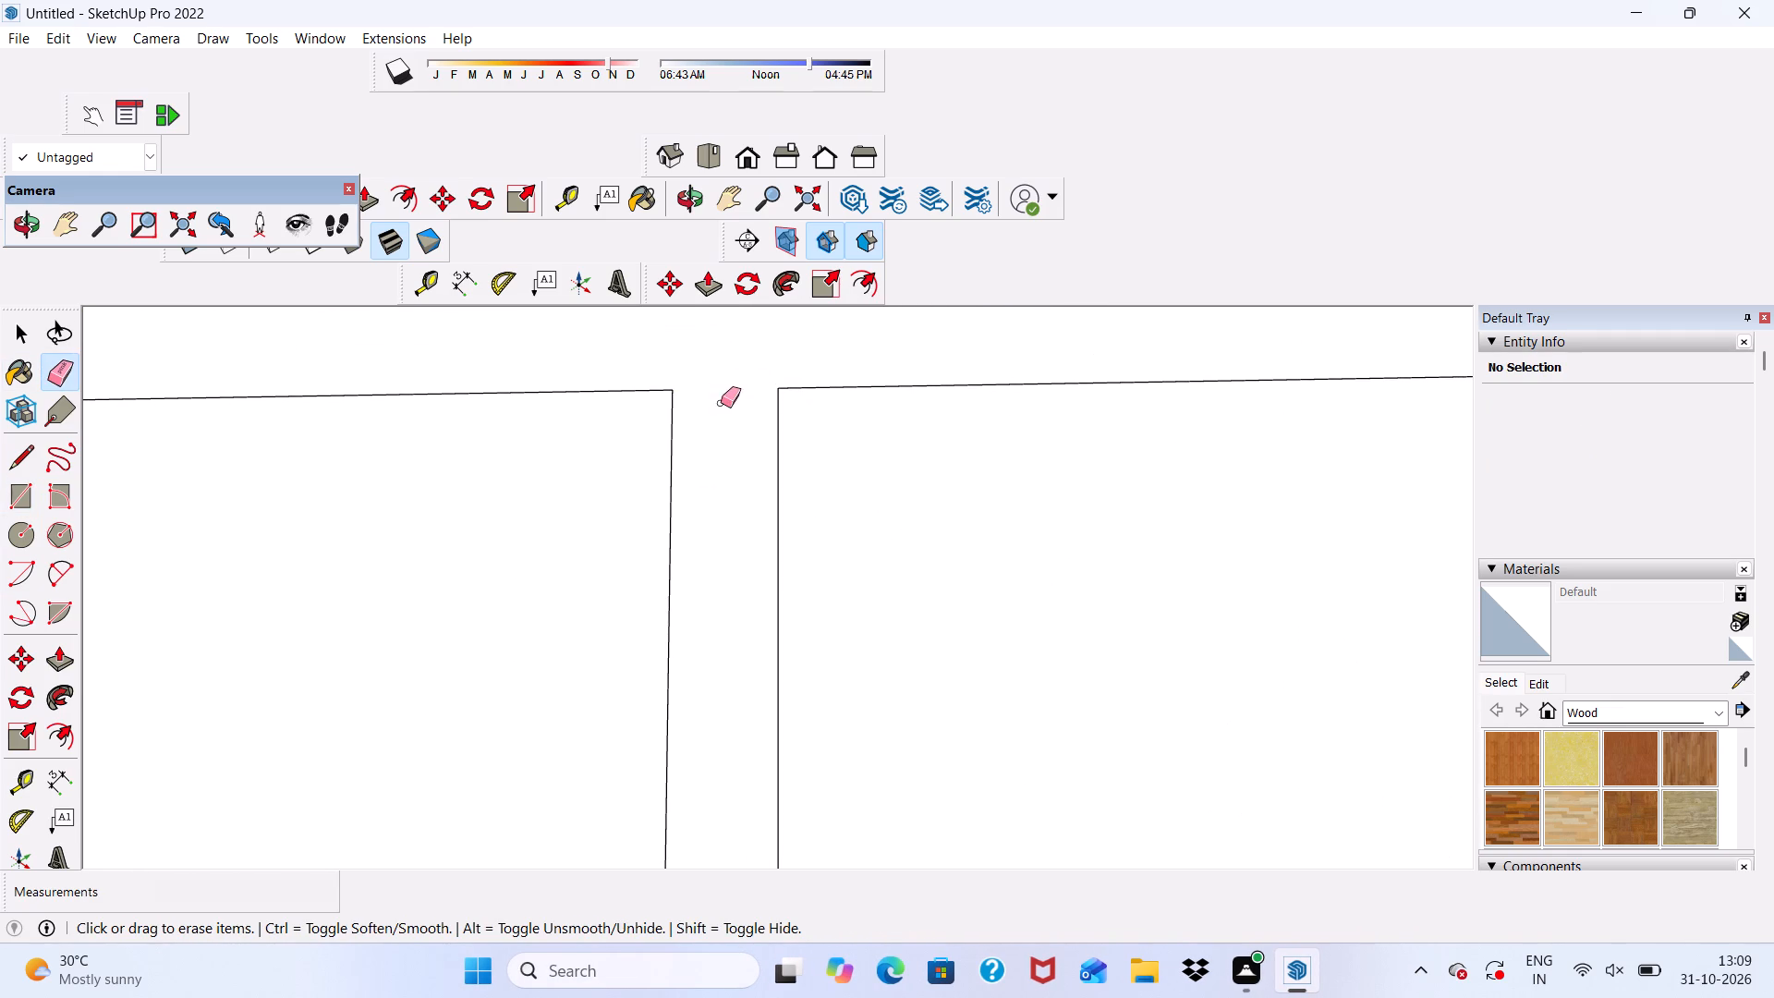
Push/Pull the joined window frame and mullion outward from the wall by 3".
{"action": "left_click", "coordinate": [698, 276]}
{"action": "left_click", "coordinate": [749, 436]}
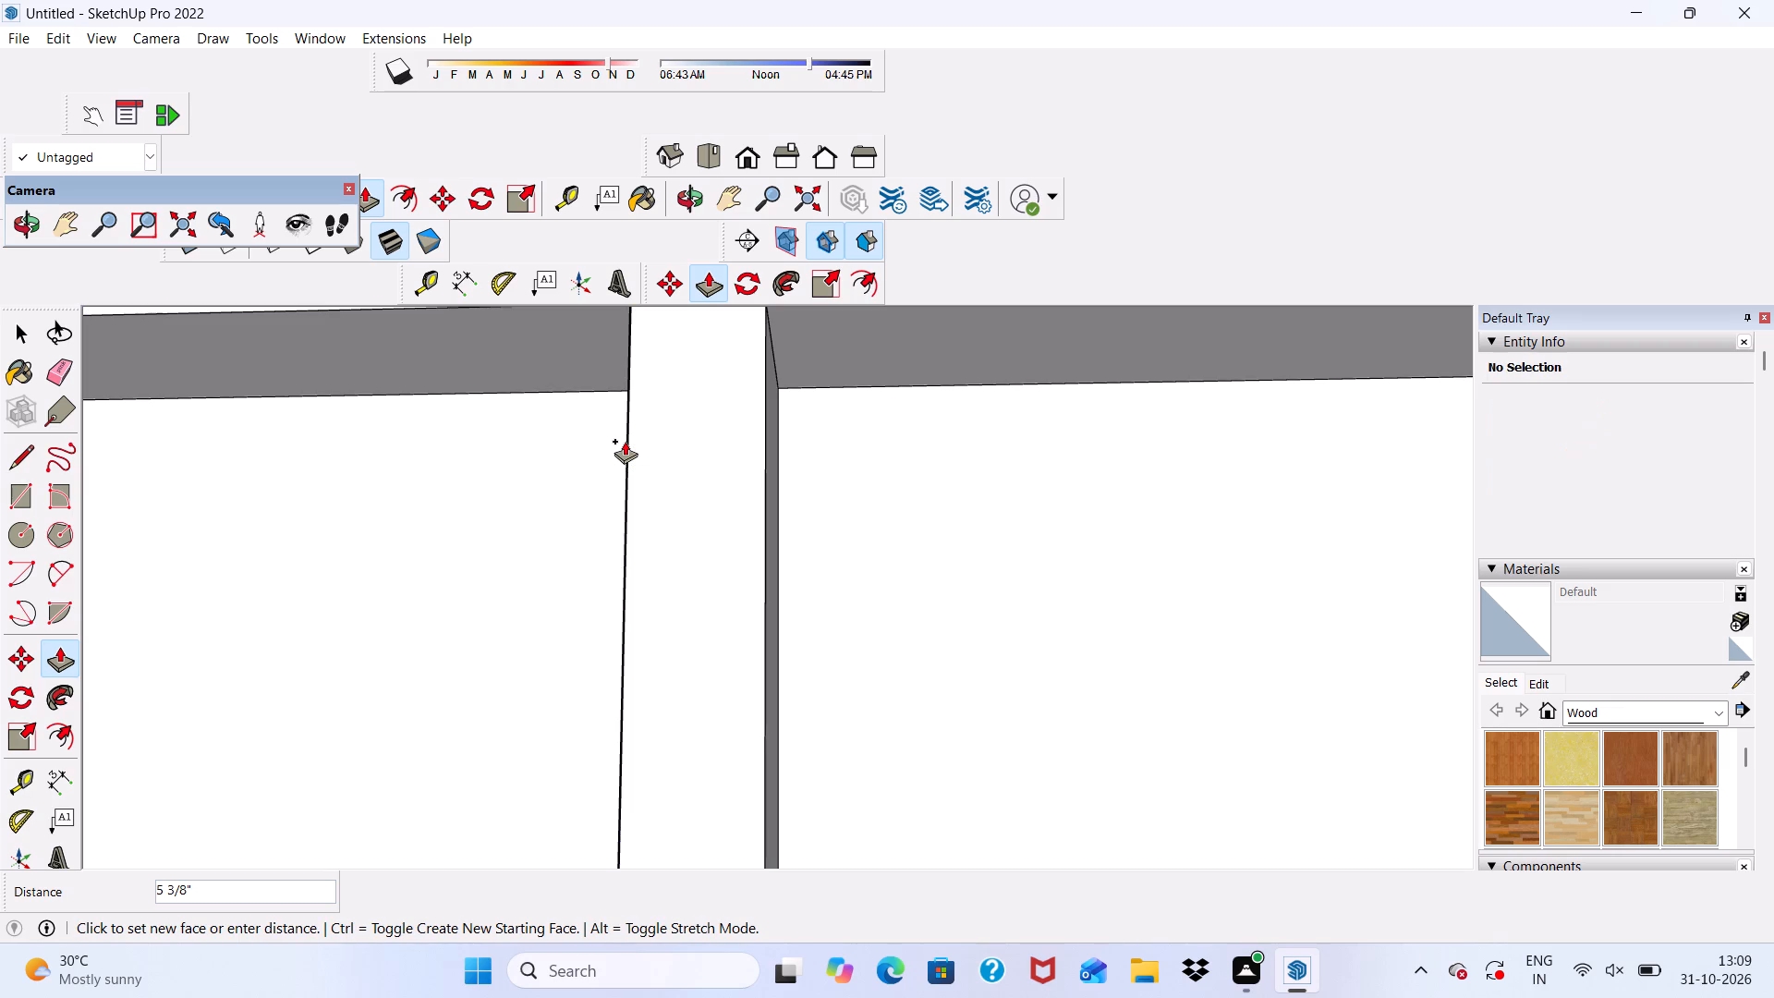
{"action": "key", "text": "3"}
{"action": "key", "text": "BackSpace"}
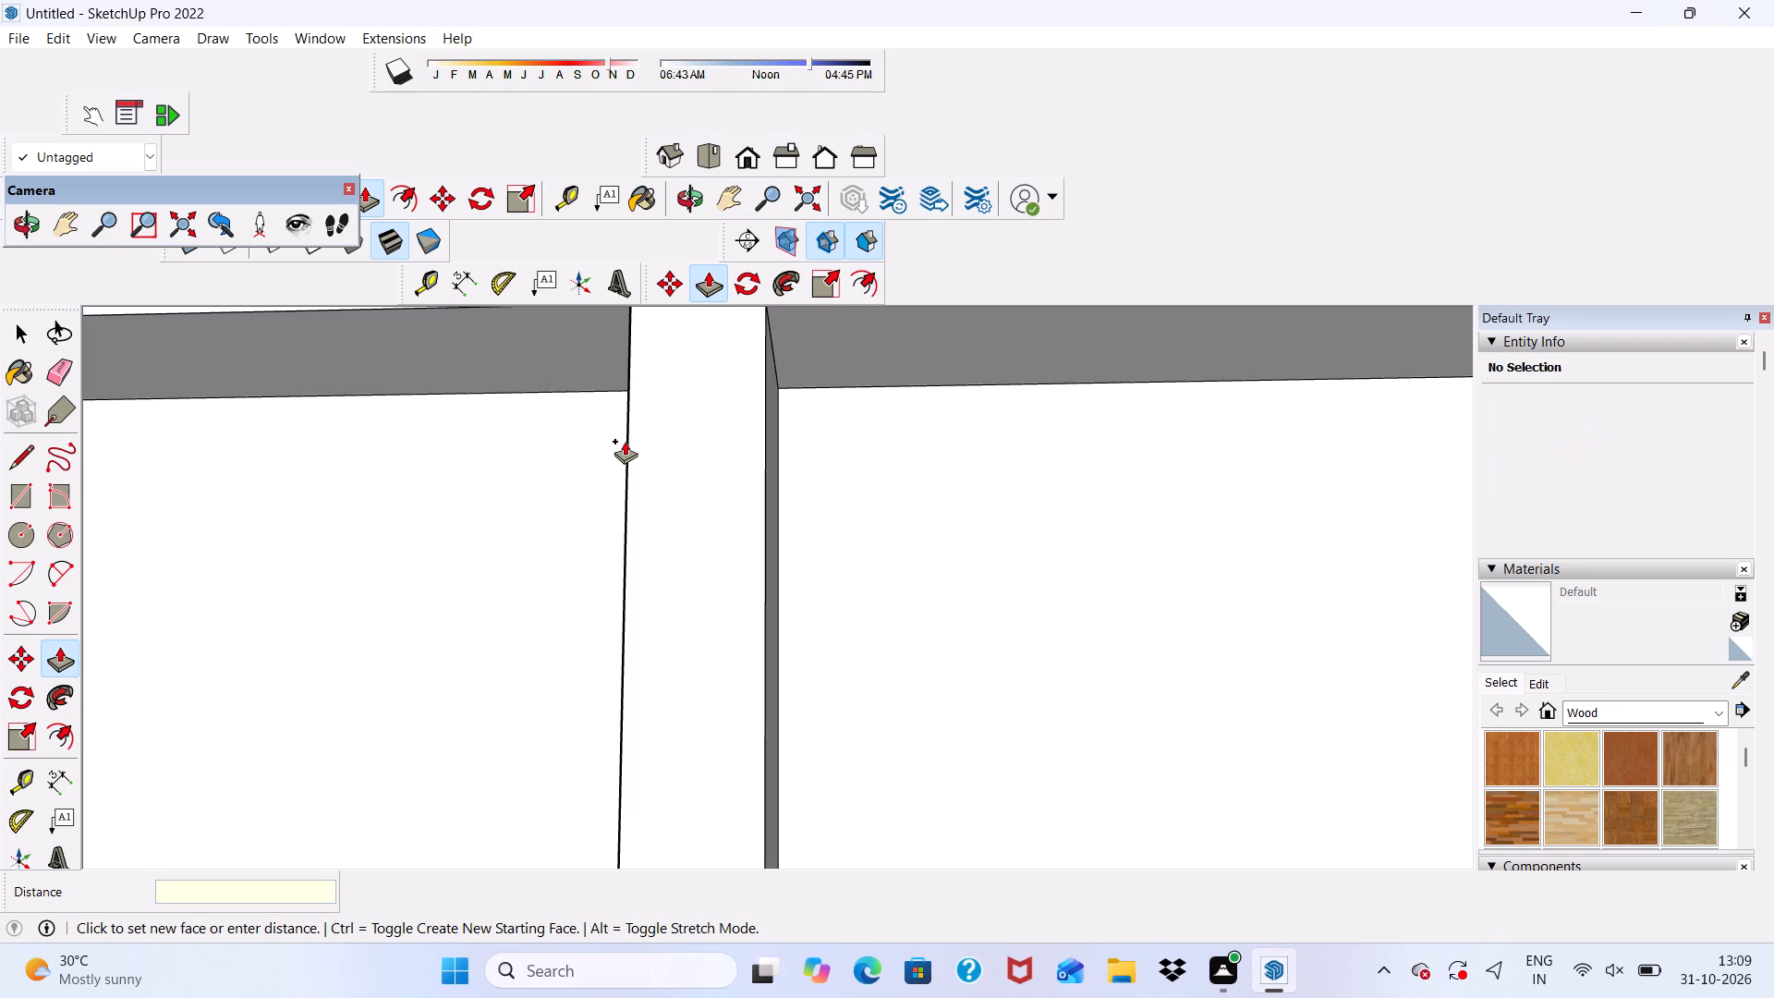
{"action": "key", "text": "6"}
{"action": "key", "text": "BackSpace"}
{"action": "key", "text": "BackSpace"}
{"action": "type", "text": "3\""}
{"action": "key", "text": "Return"}
{"action": "scroll", "coordinate": [761, 589], "scroll_direction": "down", "scroll_amount": 18}
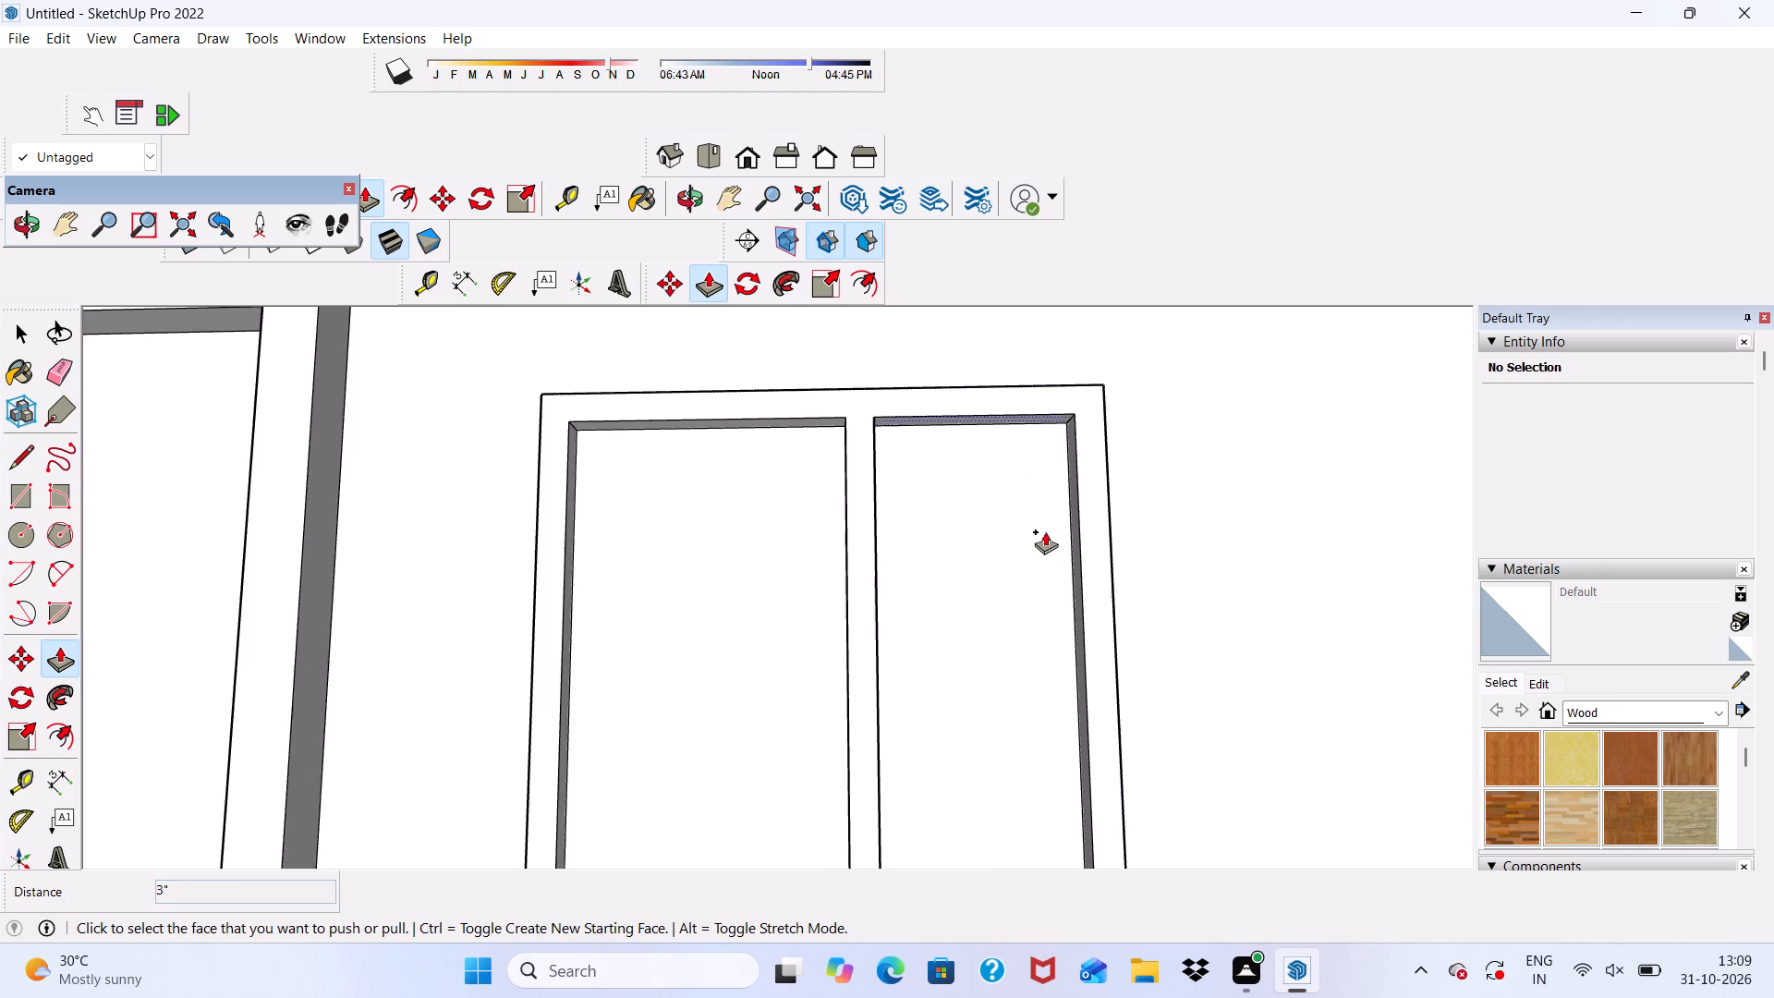
{"action": "middle_click_drag", "start_coordinate": [1045, 529], "coordinate": [1112, 589]}
{"action": "key", "text": "space"}
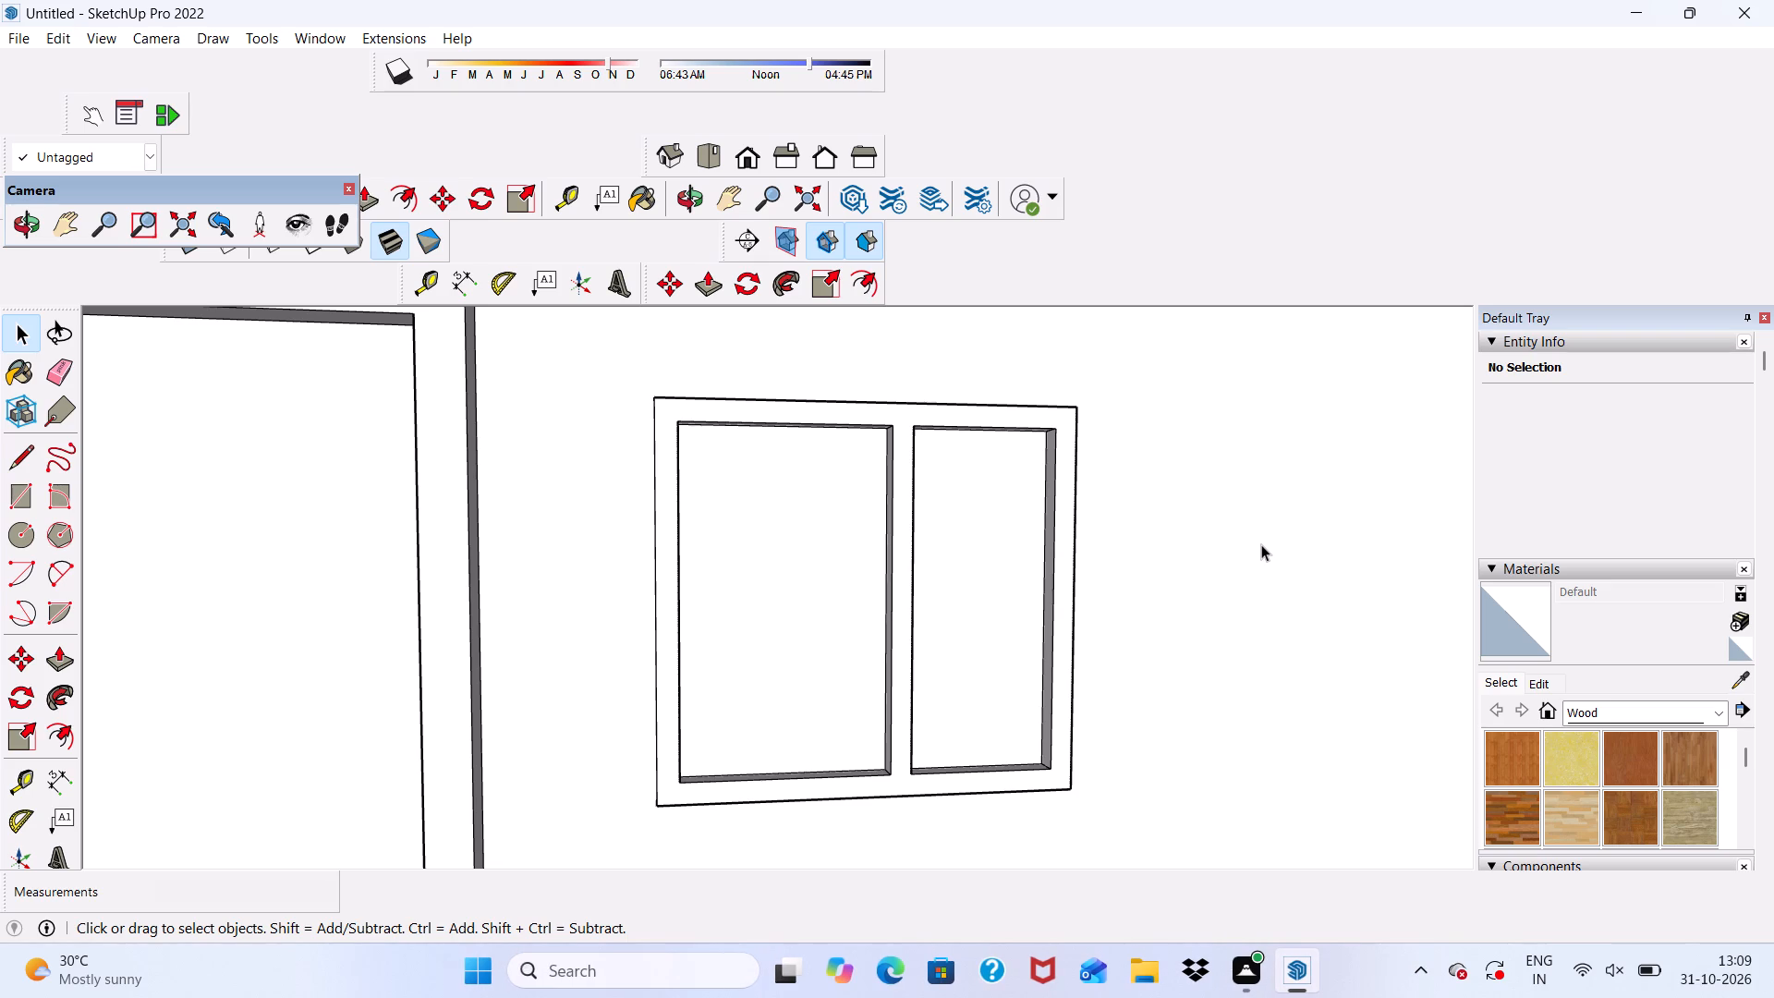
Examine the top-floor door and window against those on the floor below from several angles.
{"action": "scroll", "coordinate": [1097, 521], "scroll_direction": "down", "scroll_amount": 12}
{"action": "middle_click_drag", "start_coordinate": [1026, 530], "coordinate": [917, 564]}
{"action": "scroll", "coordinate": [977, 530], "scroll_direction": "down", "scroll_amount": 4}
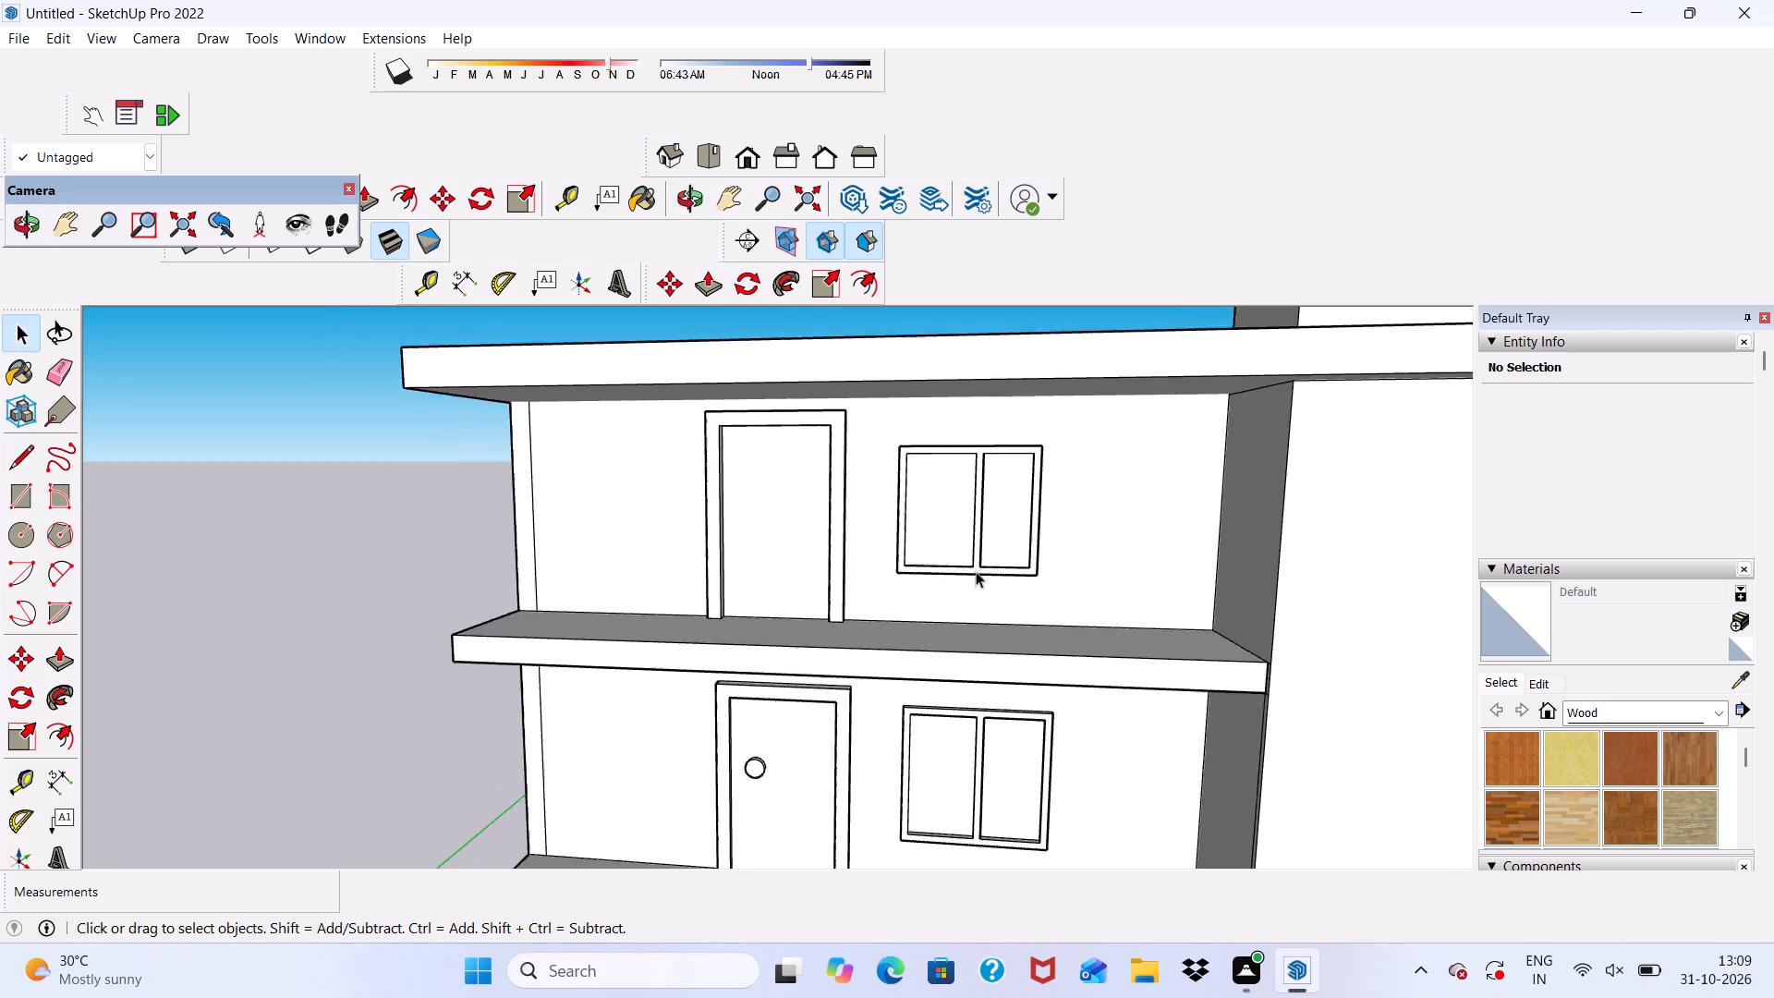
{"action": "scroll", "coordinate": [976, 571], "scroll_direction": "down", "scroll_amount": 3}
{"action": "middle_click_drag", "start_coordinate": [1001, 601], "coordinate": [1007, 559]}
{"action": "scroll", "coordinate": [1007, 499], "scroll_direction": "down", "scroll_amount": 5}
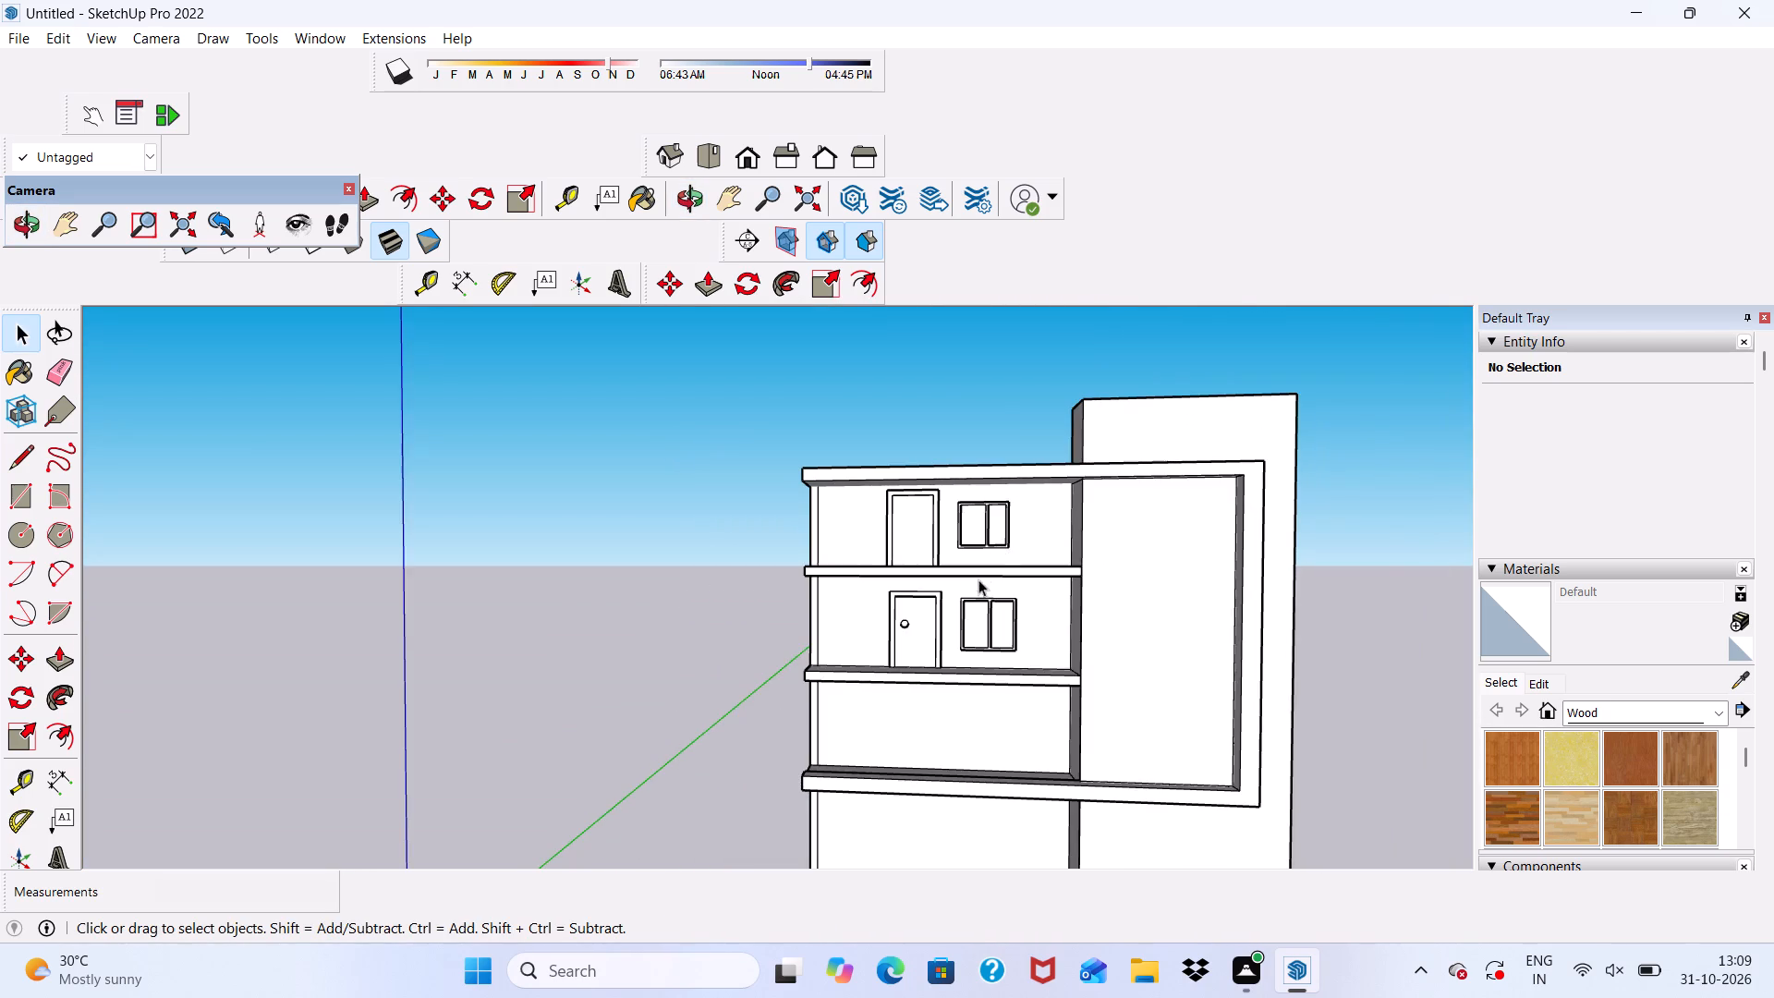
{"action": "scroll", "coordinate": [978, 587], "scroll_direction": "up", "scroll_amount": 2}
{"action": "middle_click_drag", "start_coordinate": [978, 591], "coordinate": [1013, 715]}
{"action": "scroll", "coordinate": [1023, 618], "scroll_direction": "down", "scroll_amount": 5}
{"action": "middle_click_drag", "start_coordinate": [1009, 654], "coordinate": [962, 508]}
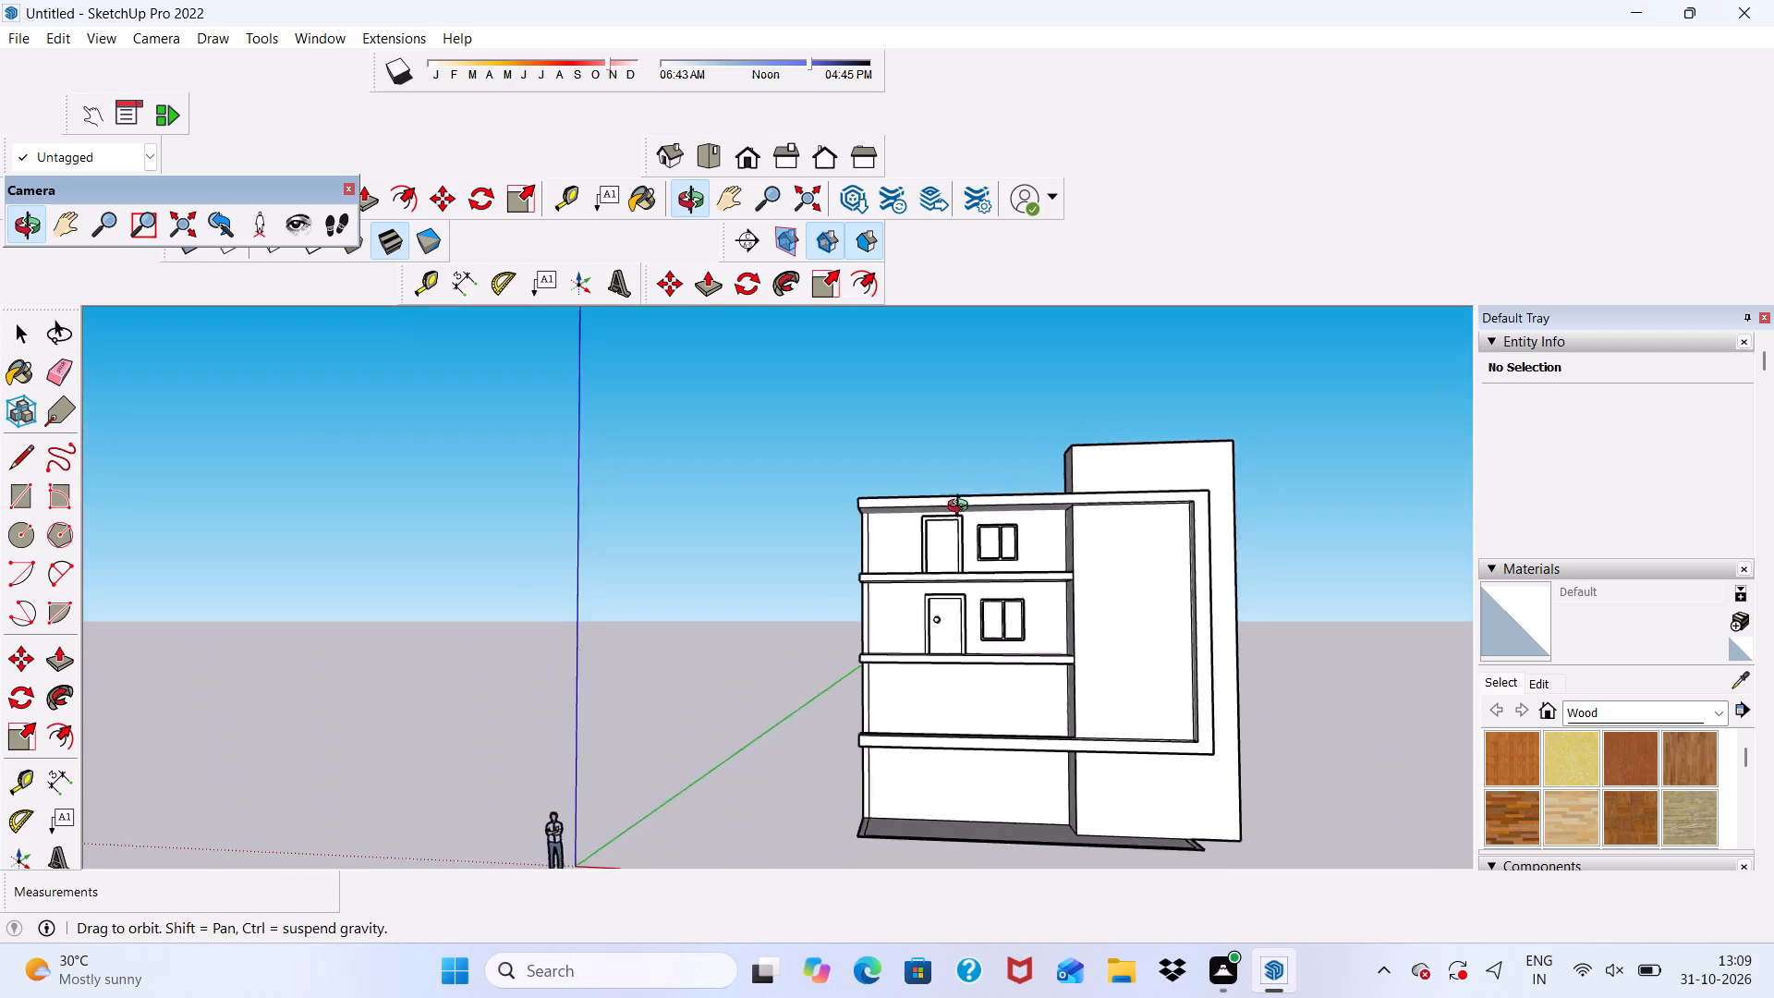
{"action": "middle_click_drag", "start_coordinate": [962, 508], "coordinate": [995, 632]}
{"action": "scroll", "coordinate": [1002, 554], "scroll_direction": "up", "scroll_amount": 6}
{"action": "middle_click_drag", "start_coordinate": [1000, 544], "coordinate": [1000, 514]}
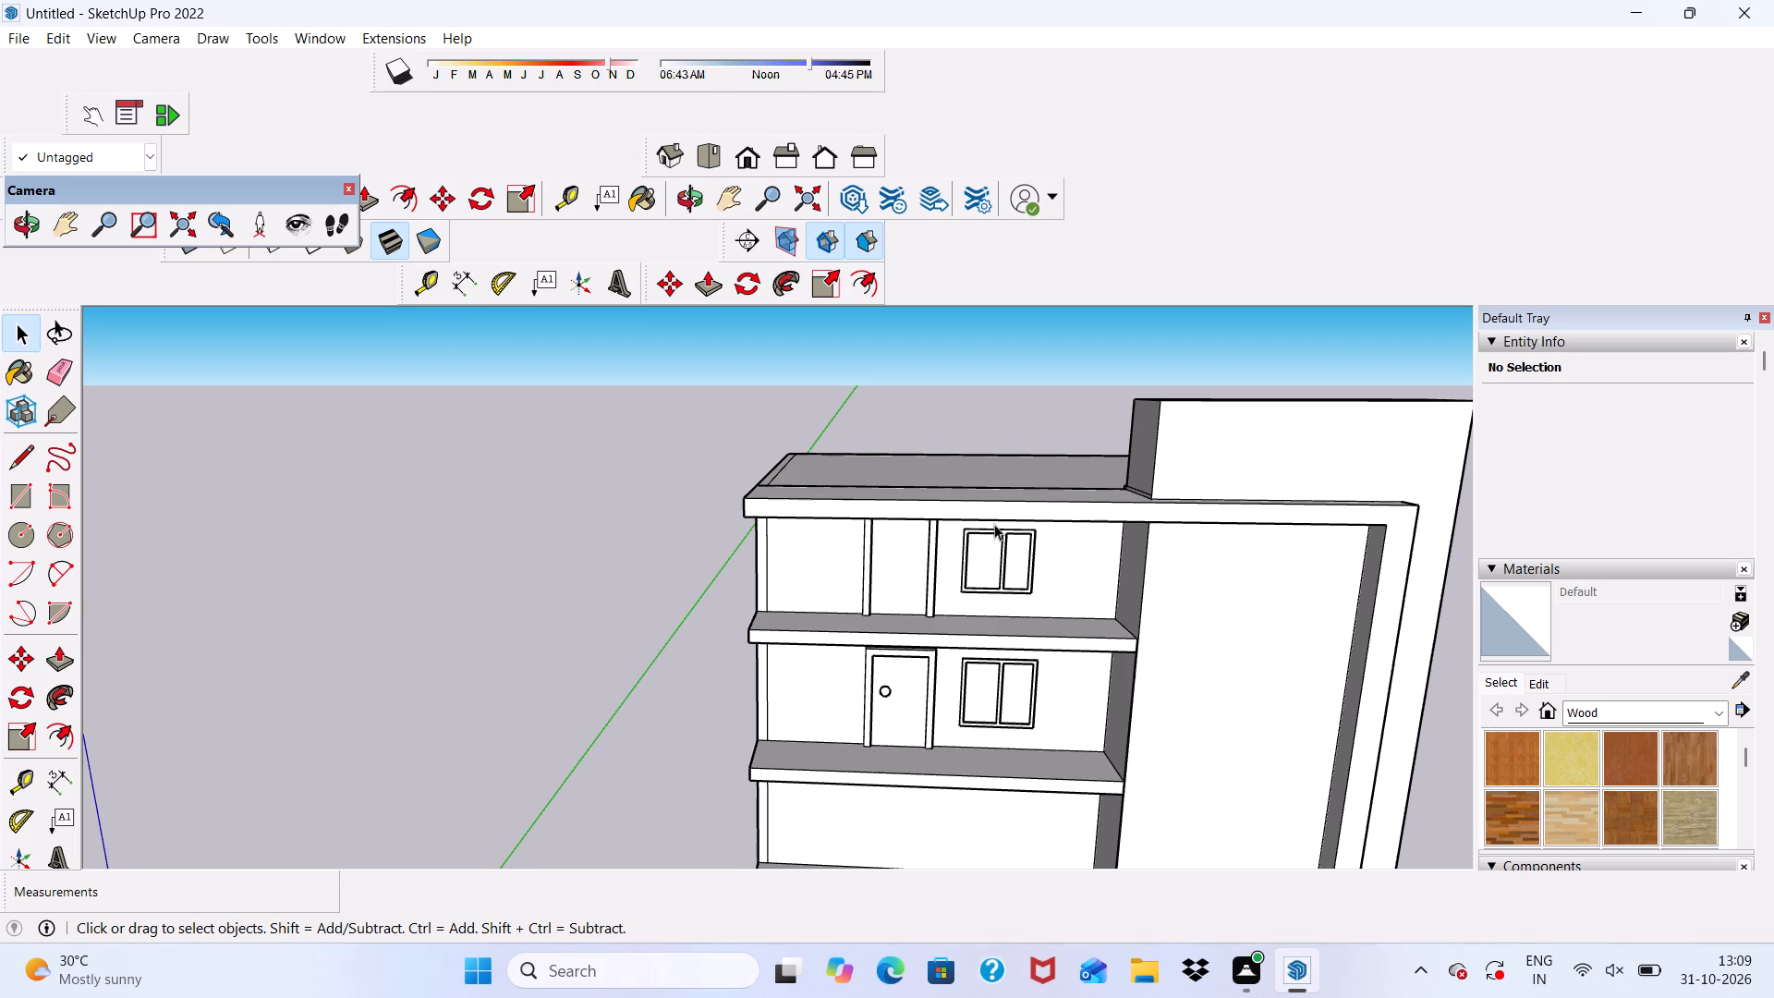
{"action": "scroll", "coordinate": [984, 484], "scroll_direction": "down", "scroll_amount": 4}
{"action": "middle_click_drag", "start_coordinate": [995, 524], "coordinate": [980, 403]}
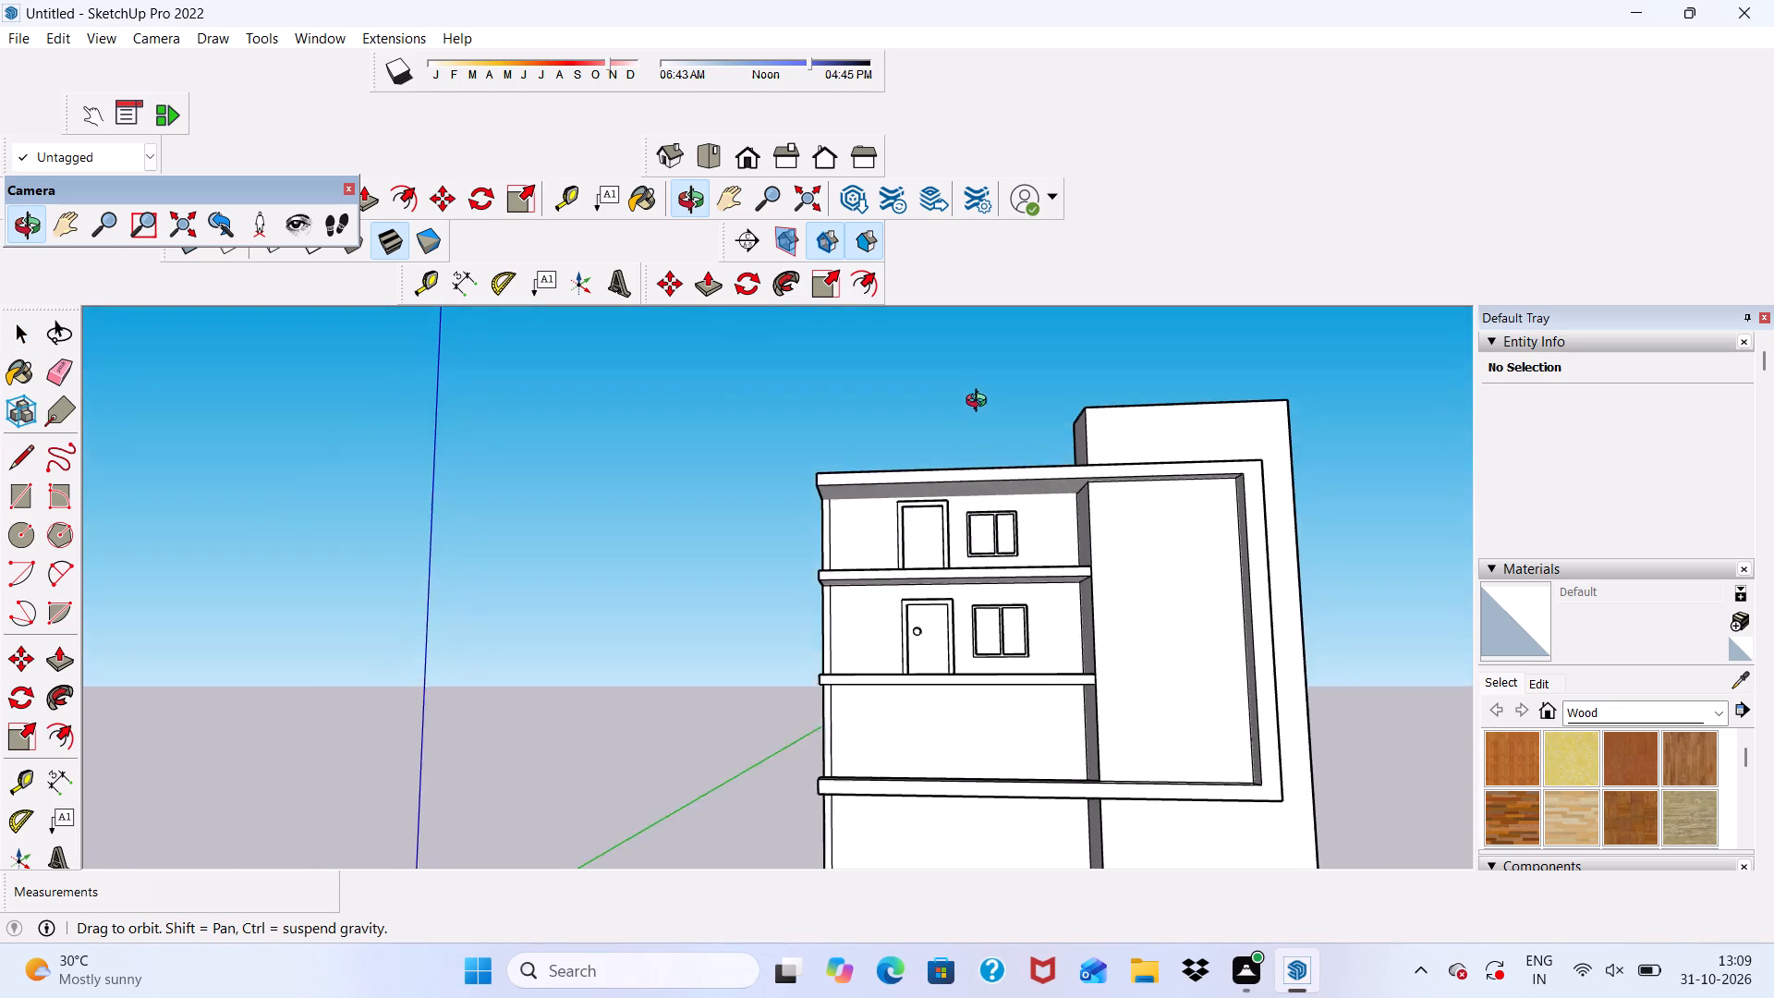
{"action": "middle_click_drag", "start_coordinate": [980, 403], "coordinate": [977, 375]}
{"action": "scroll", "coordinate": [1047, 577], "scroll_direction": "down", "scroll_amount": 5}
{"action": "middle_click_drag", "start_coordinate": [989, 609], "coordinate": [1013, 681]}
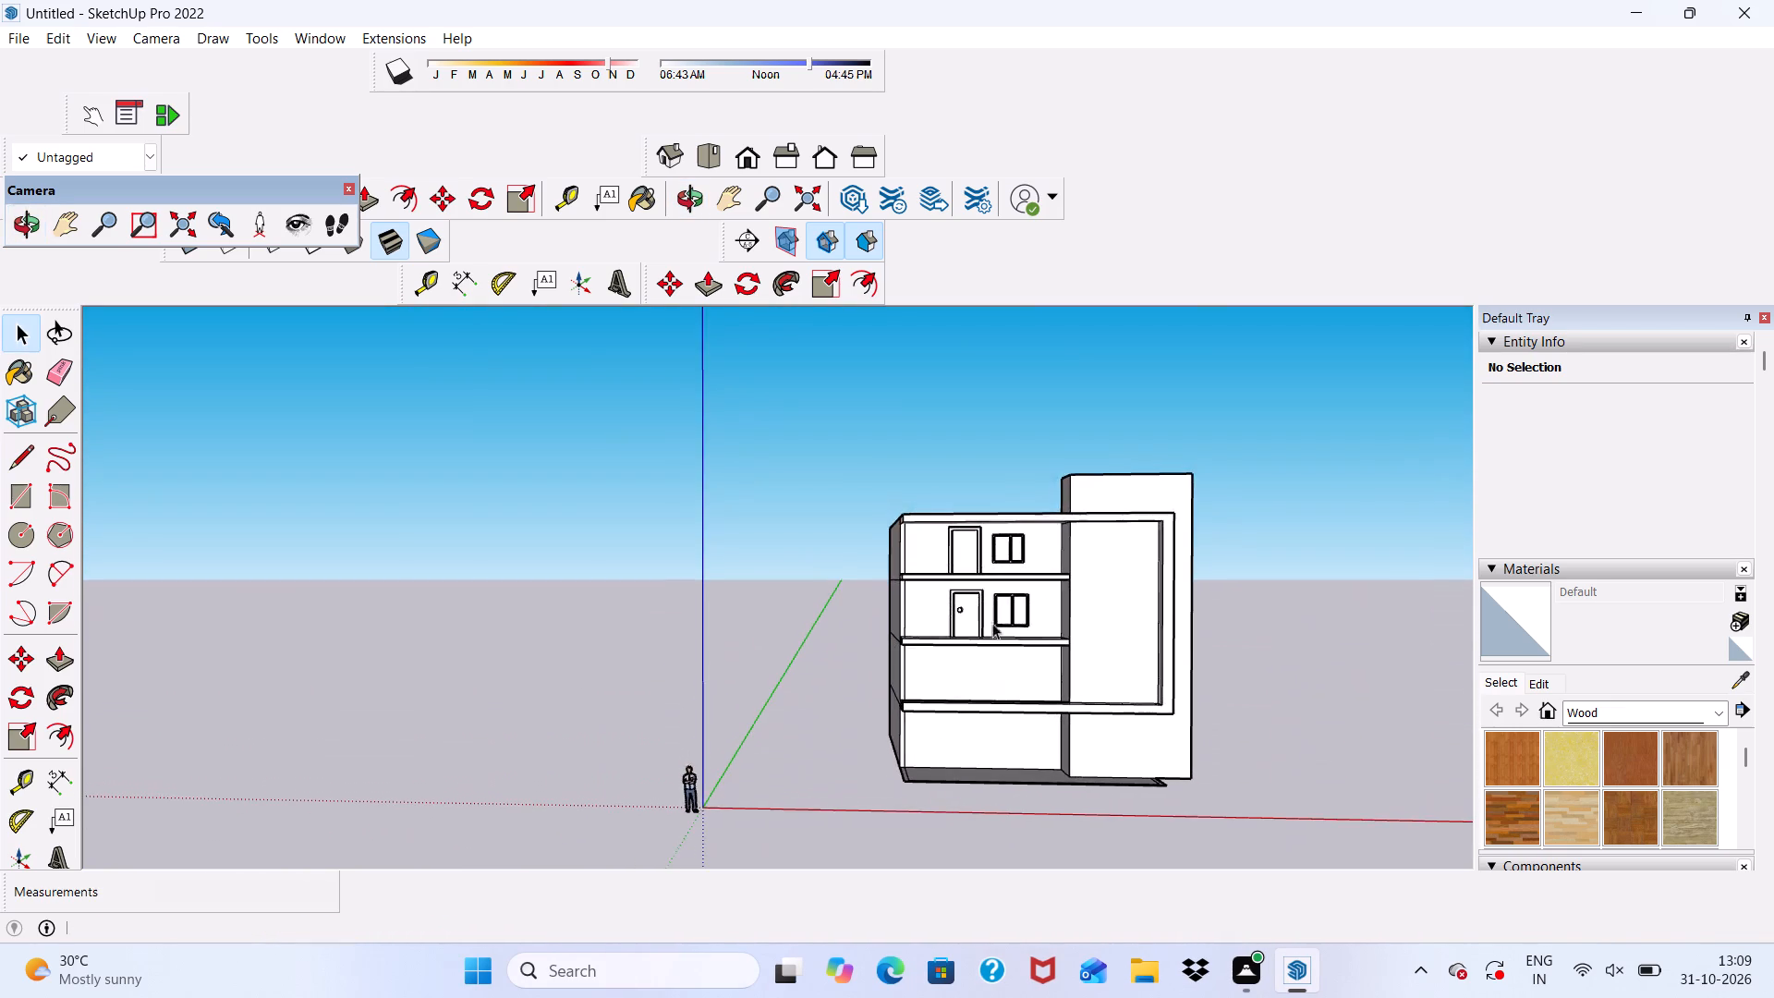
{"action": "scroll", "coordinate": [973, 517], "scroll_direction": "up", "scroll_amount": 6}
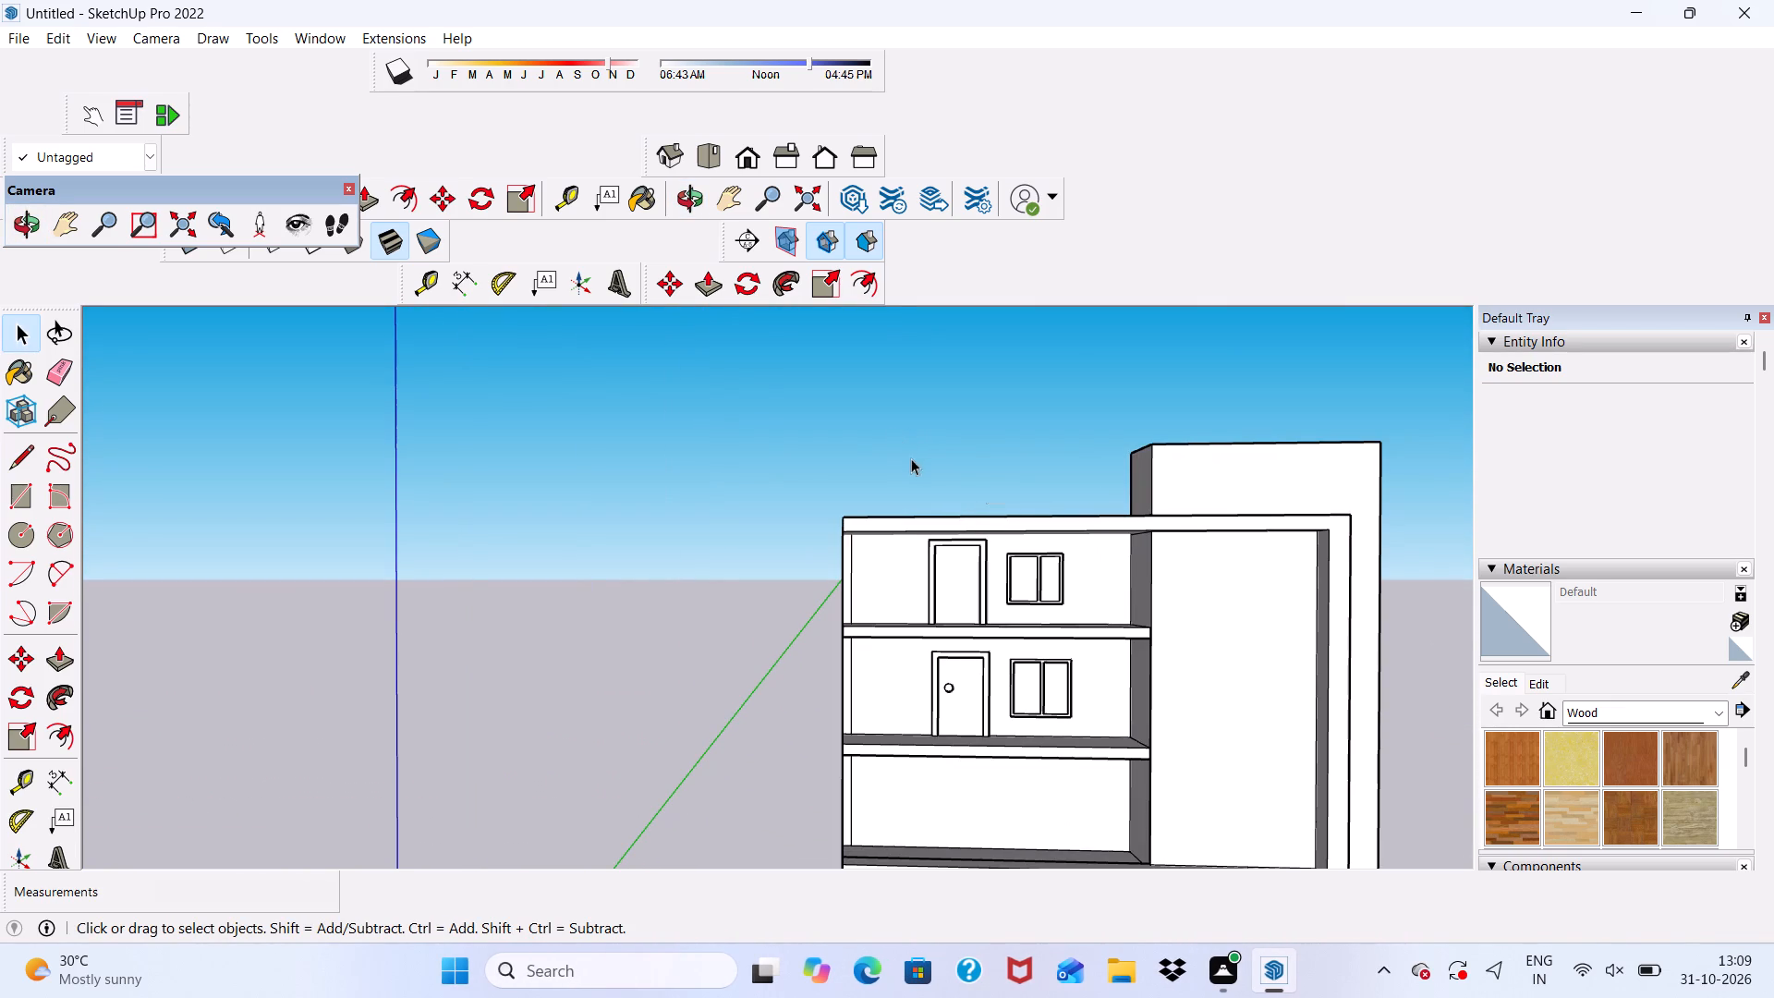
Draw a door-knob circle with a radius of about 4" on the top-floor door panel, near its left edge.
{"action": "left_click", "coordinate": [33, 538]}
{"action": "scroll", "coordinate": [925, 681], "scroll_direction": "up", "scroll_amount": 4}
{"action": "scroll", "coordinate": [944, 558], "scroll_direction": "up", "scroll_amount": 9}
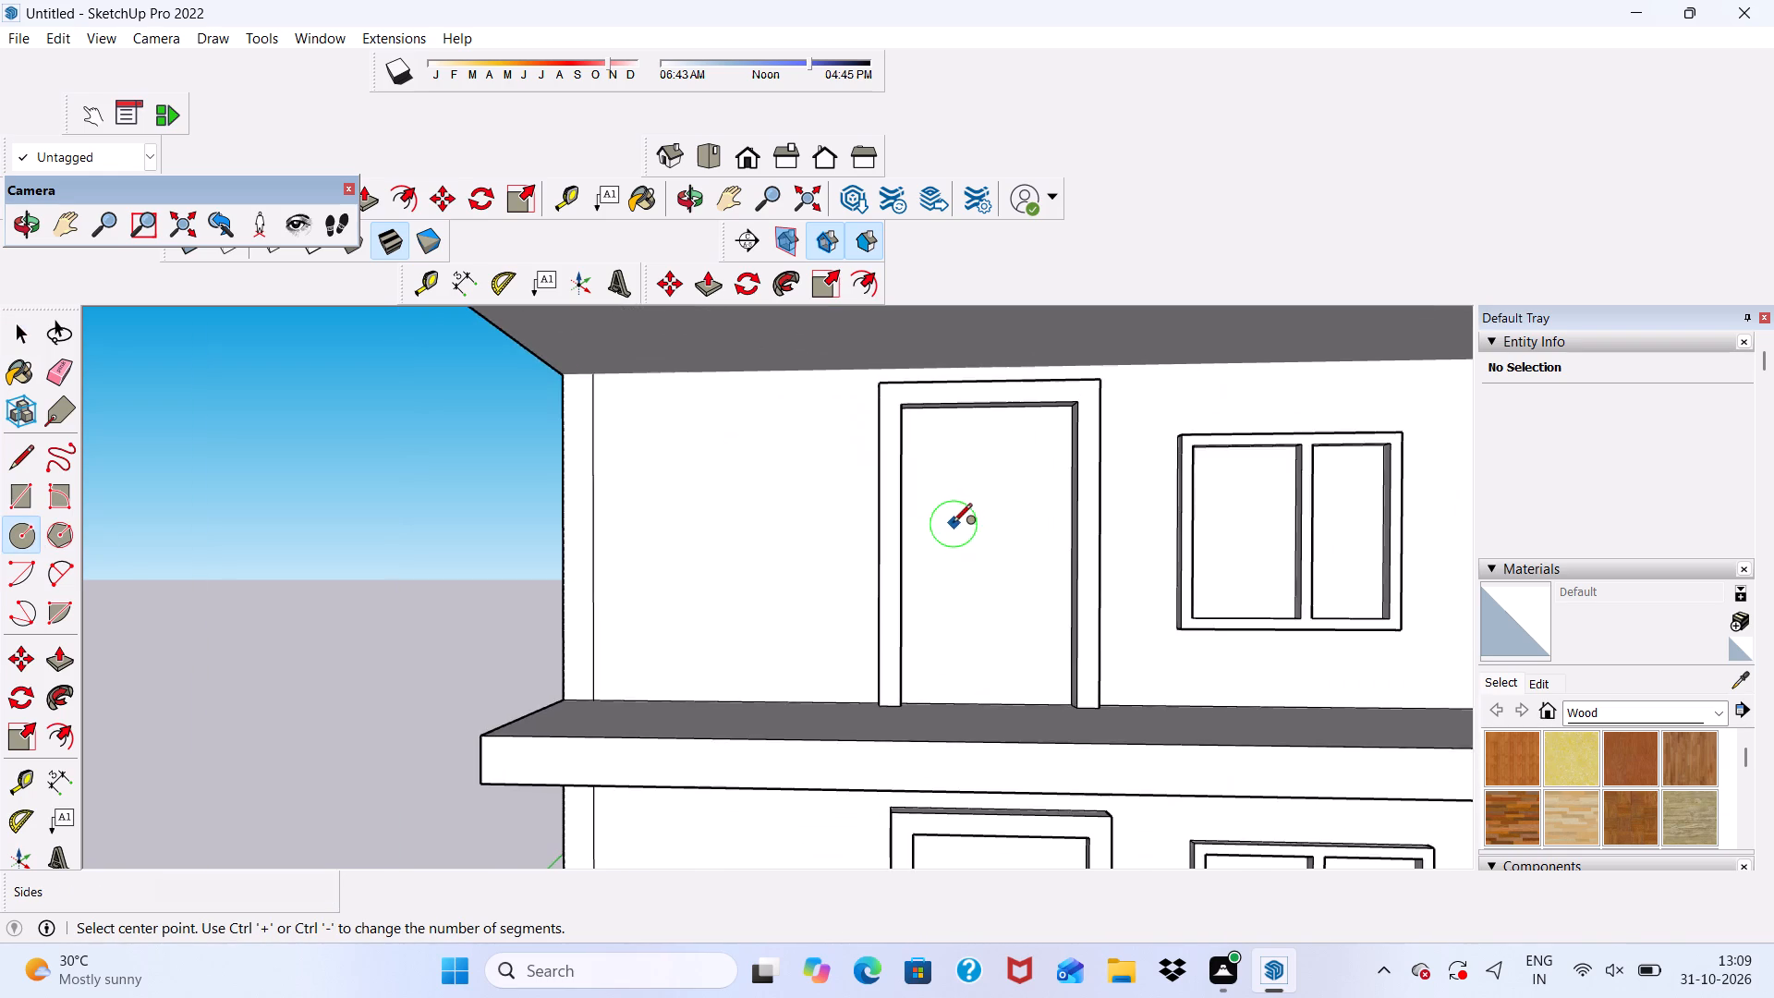
{"action": "middle_click_drag", "start_coordinate": [952, 524], "coordinate": [930, 611]}
{"action": "scroll", "coordinate": [920, 503], "scroll_direction": "up", "scroll_amount": 8}
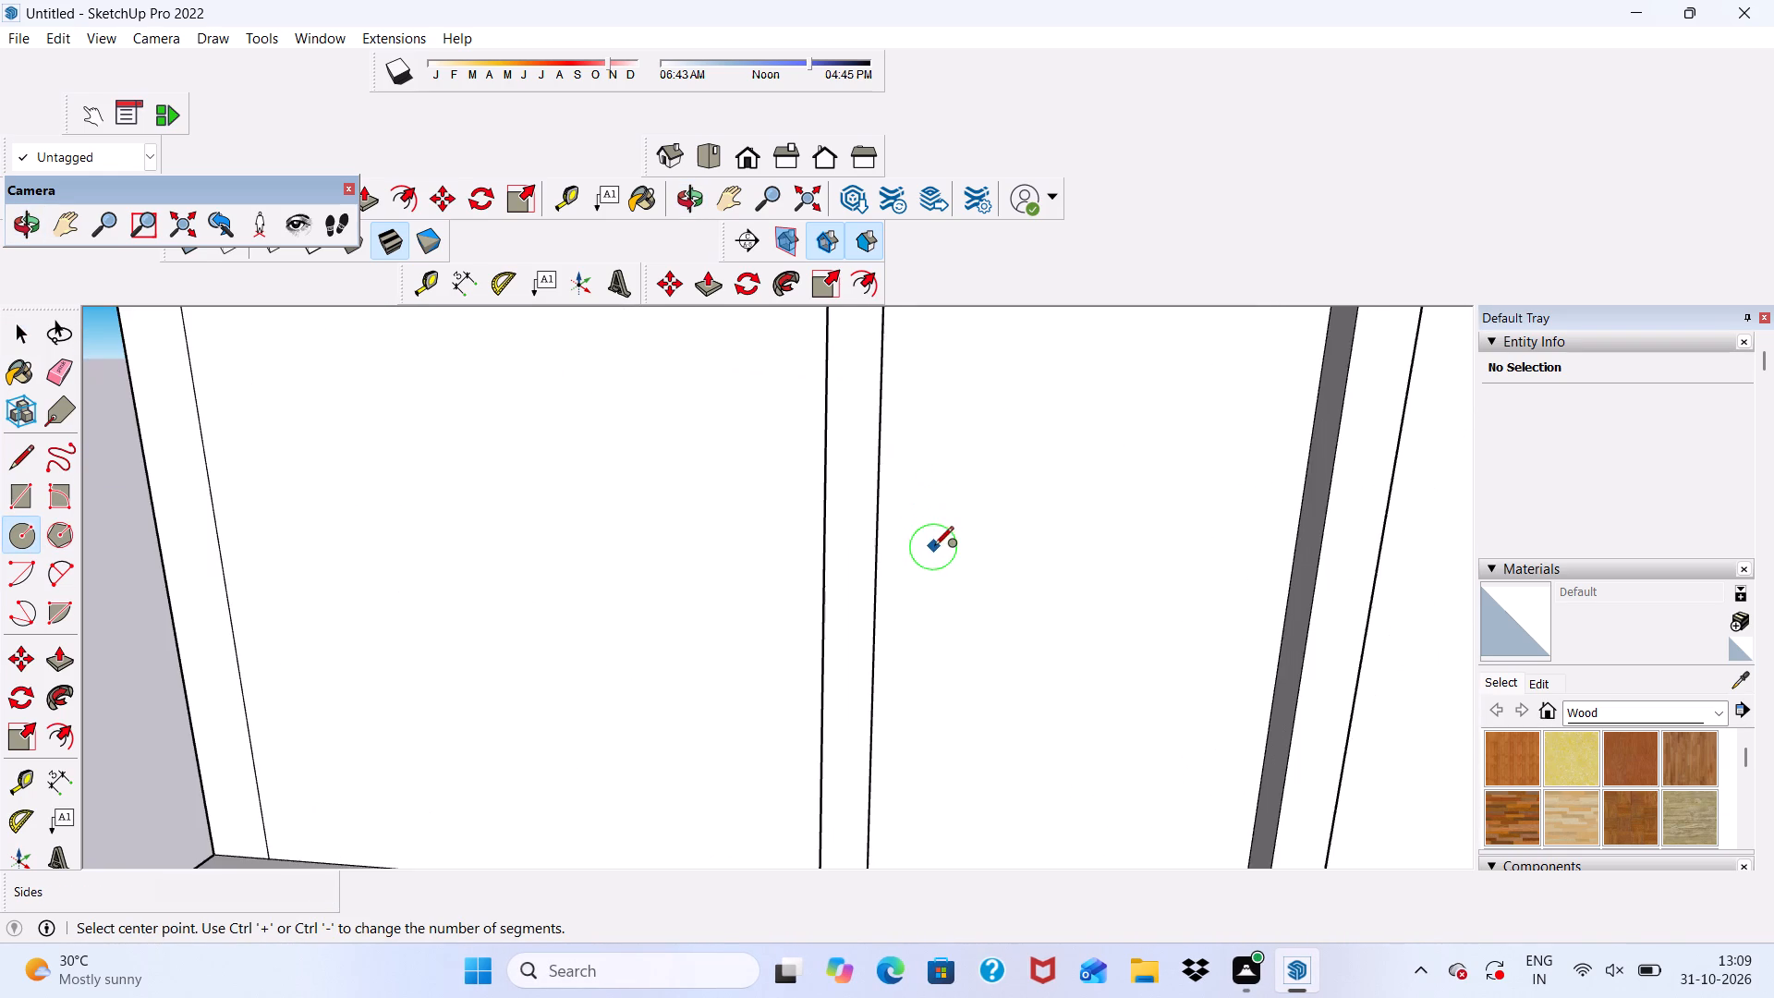
{"action": "middle_click_drag", "start_coordinate": [934, 547], "coordinate": [905, 558]}
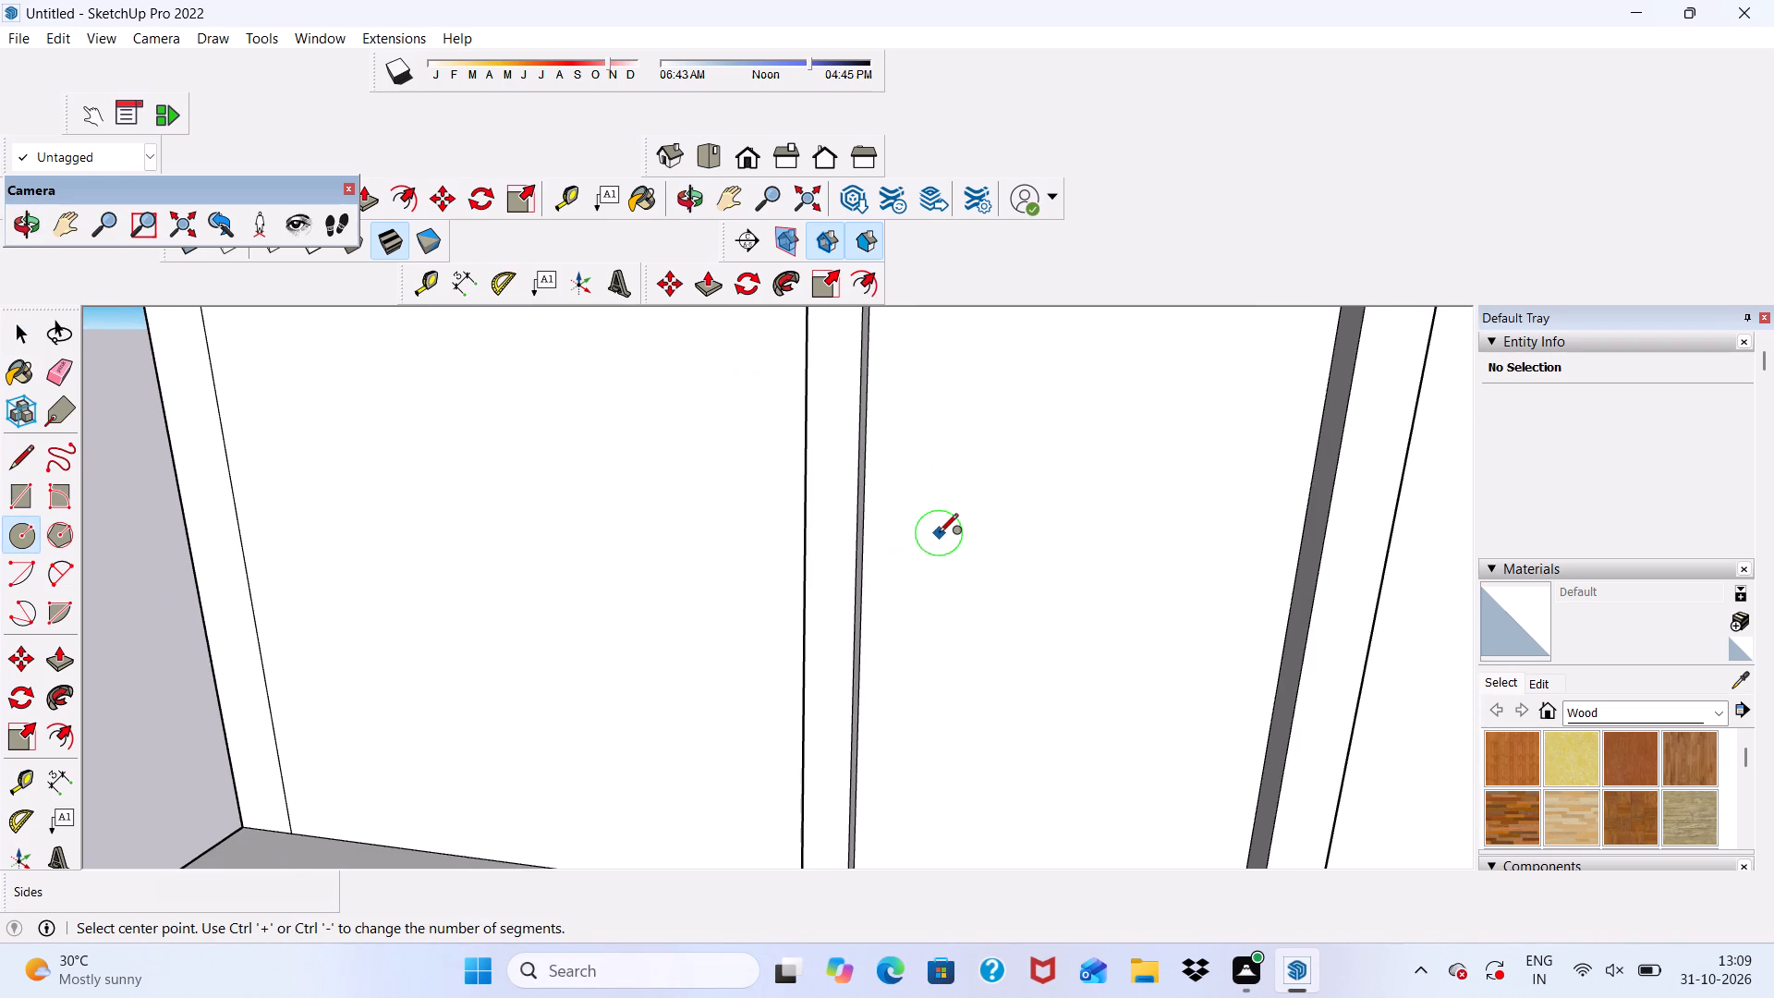
{"action": "left_click", "coordinate": [941, 539]}
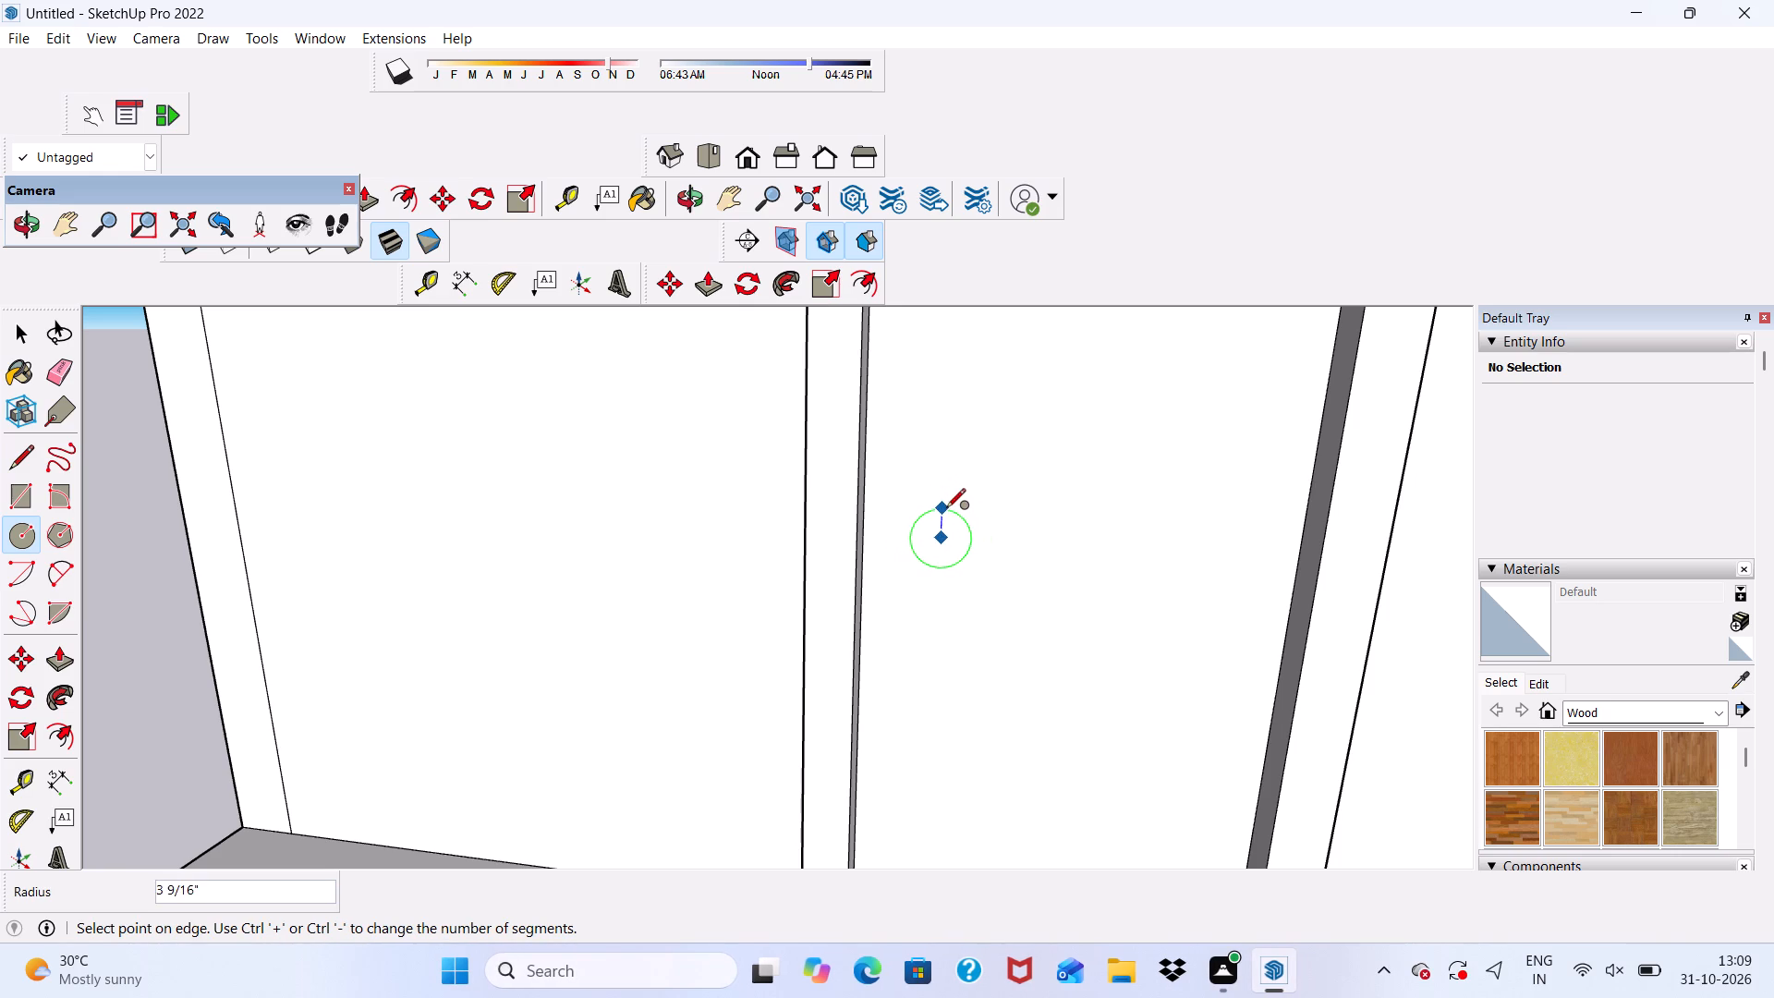
{"action": "left_click", "coordinate": [946, 505]}
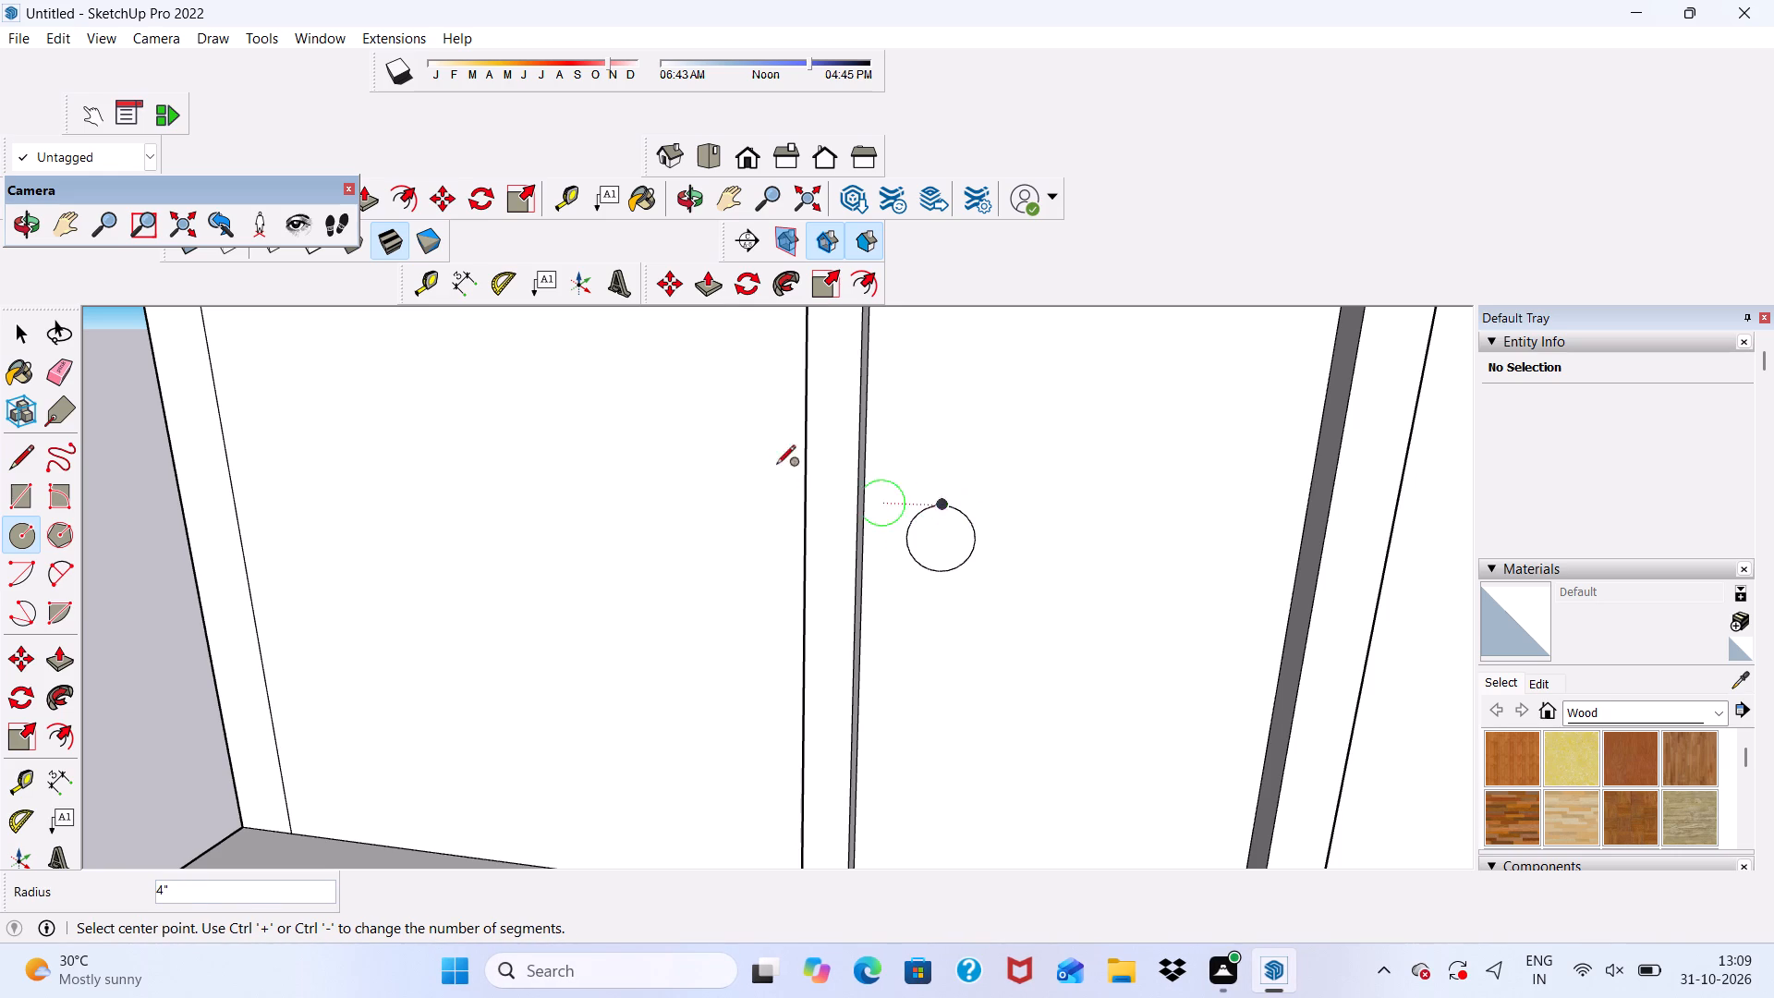
Push/Pull the door-knob circle on the top-floor door outward by 3".
{"action": "left_click", "coordinate": [715, 280]}
{"action": "scroll", "coordinate": [944, 545], "scroll_direction": "up", "scroll_amount": 3}
{"action": "left_click", "coordinate": [947, 528]}
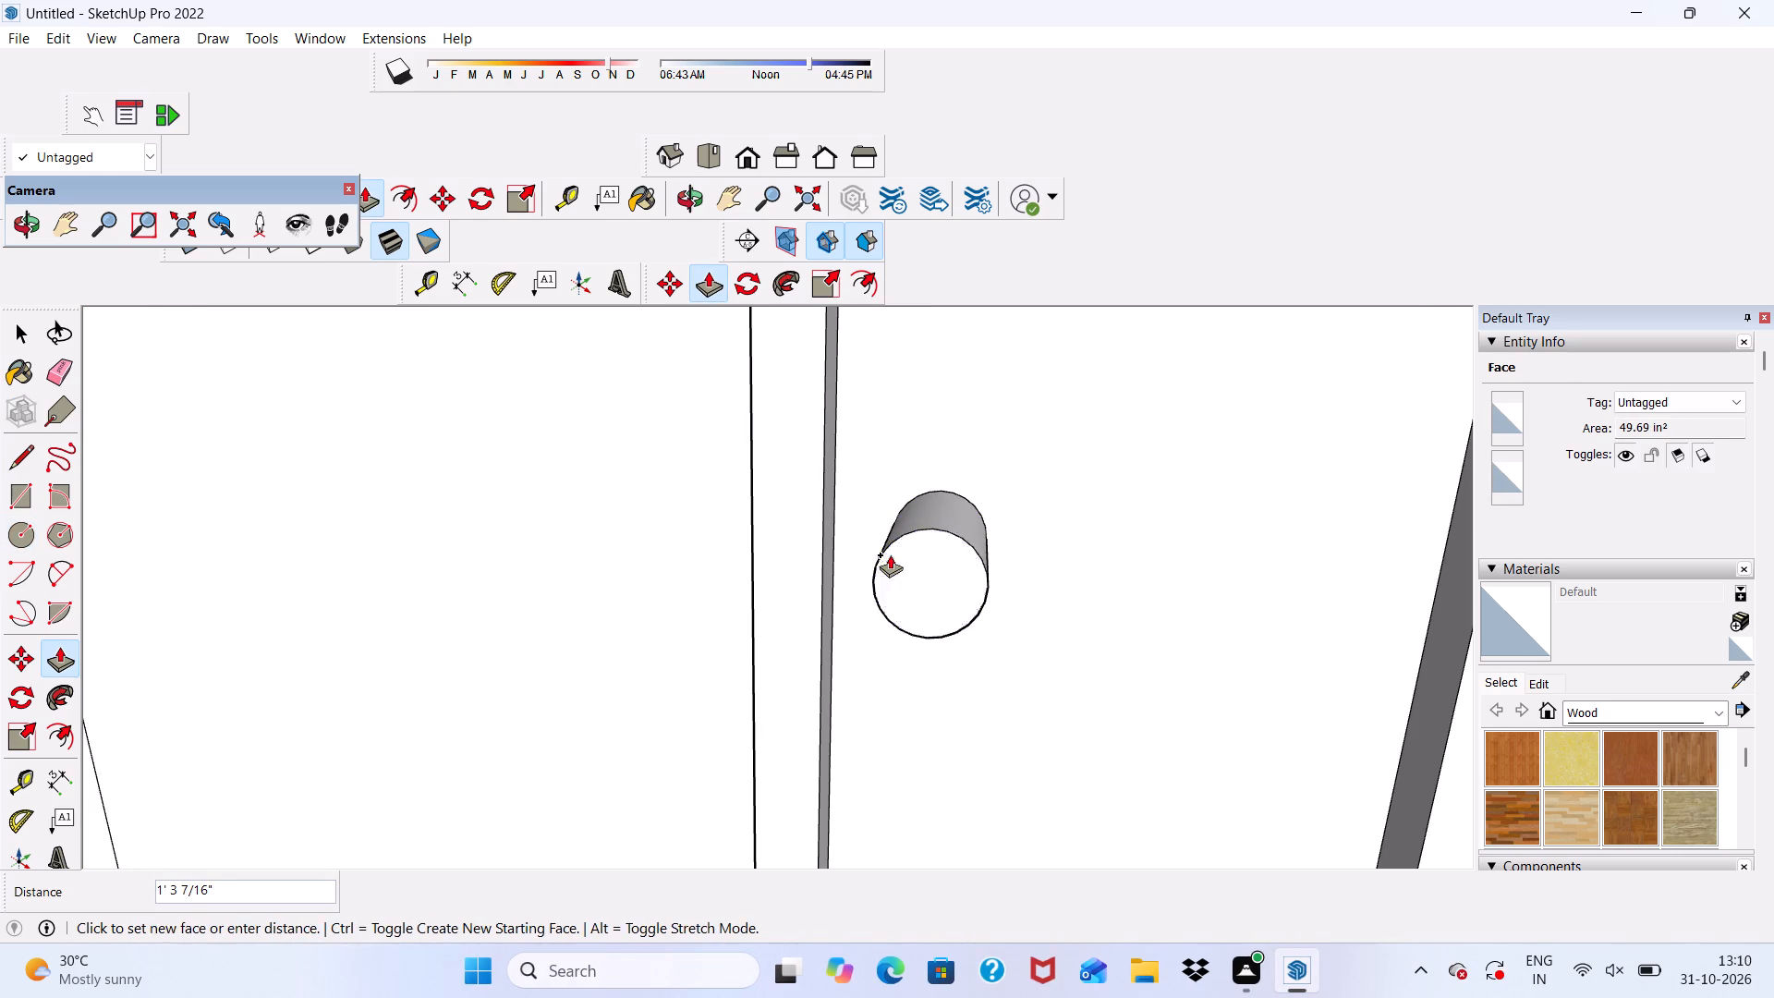
{"action": "key", "text": "3"}
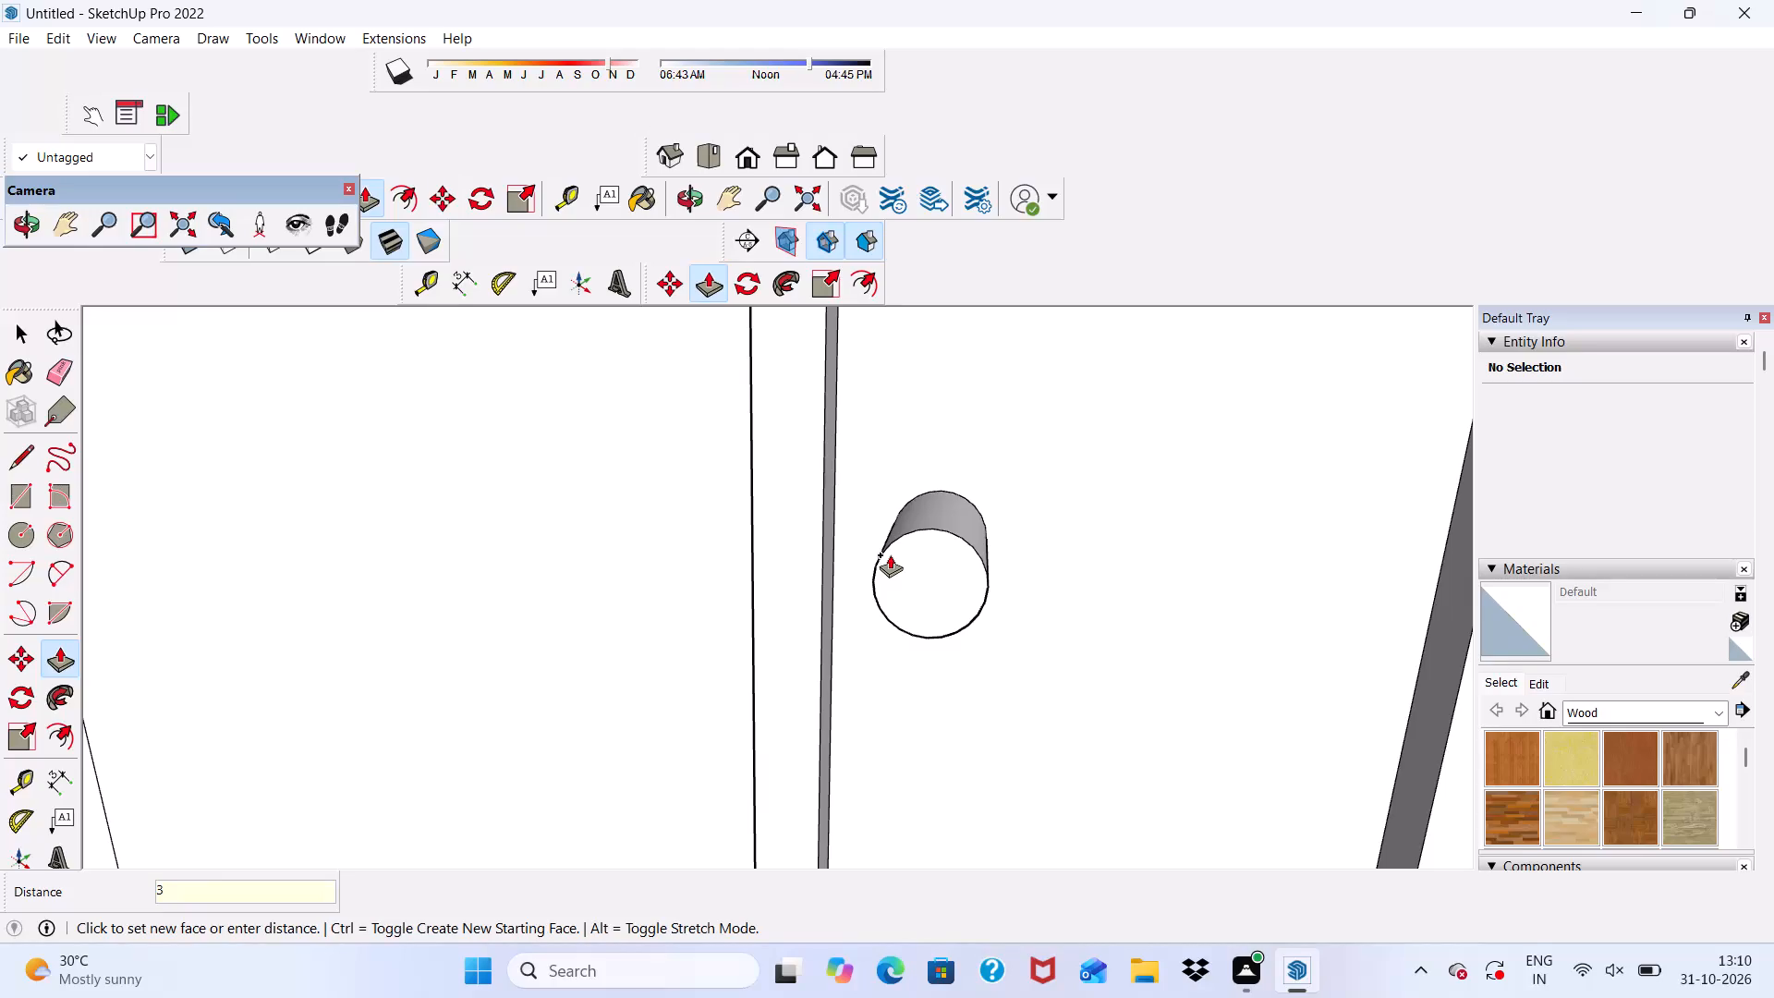
{"action": "key", "text": "shift+quotedbl"}
{"action": "key", "text": "Return"}
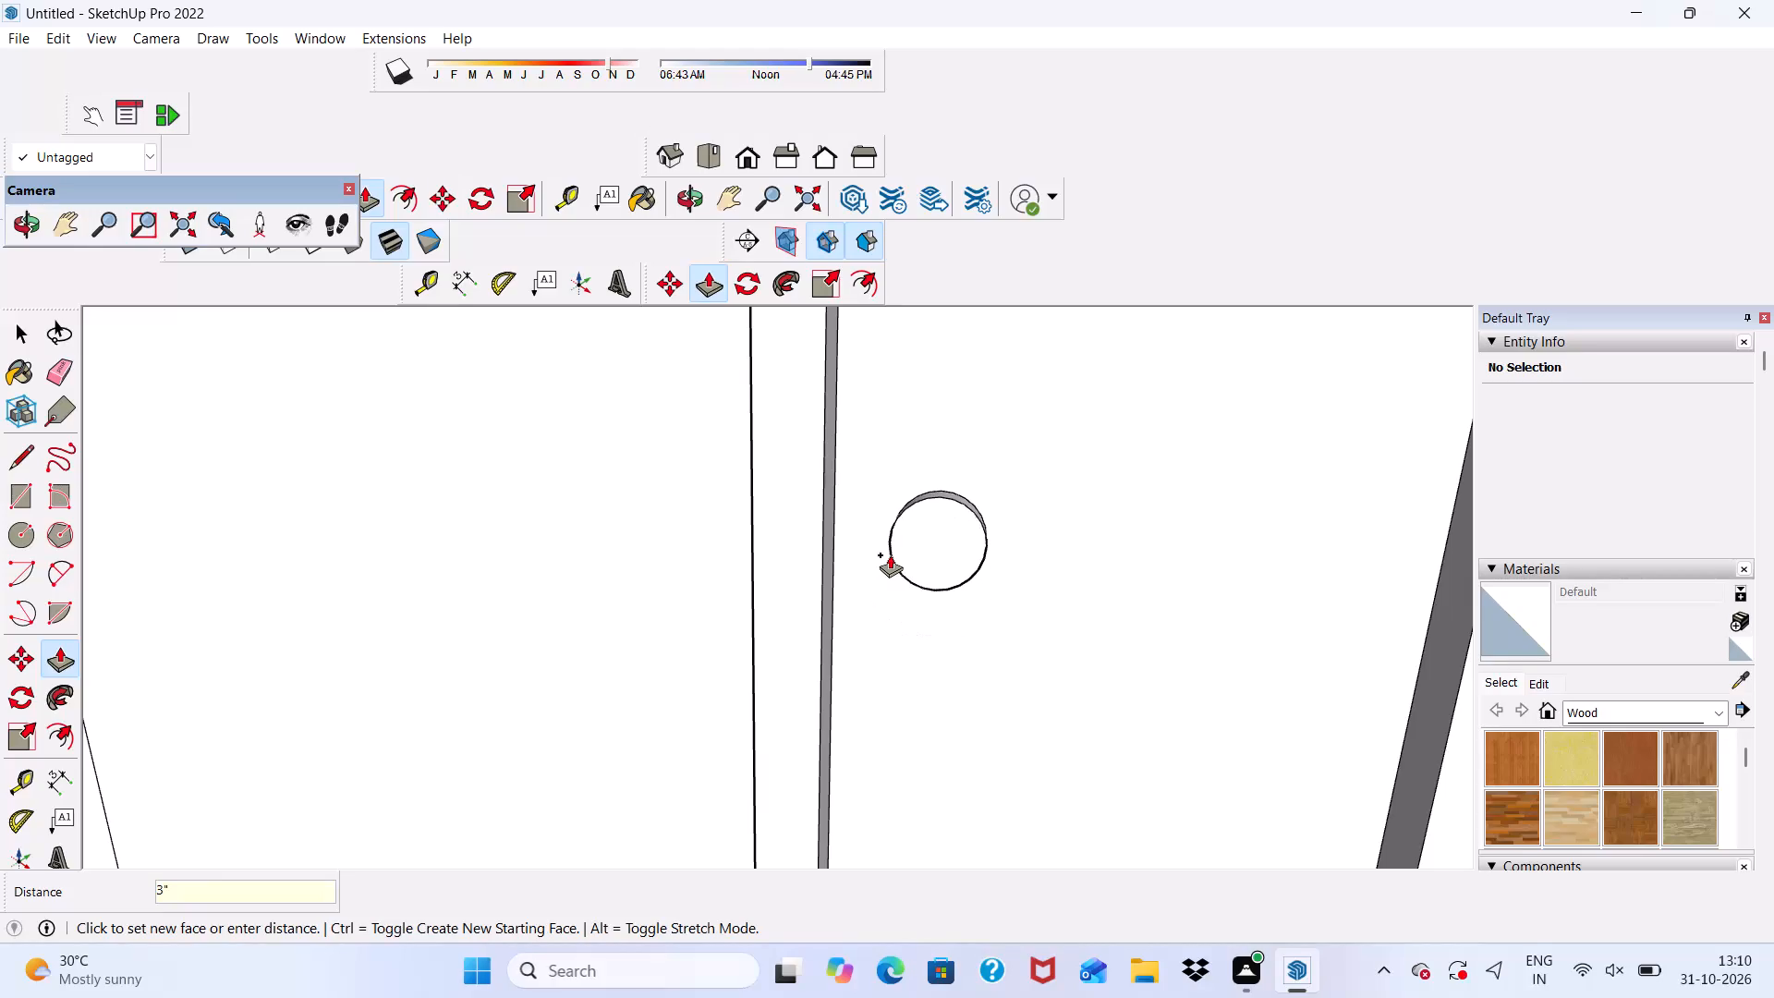
{"action": "key", "text": "space"}
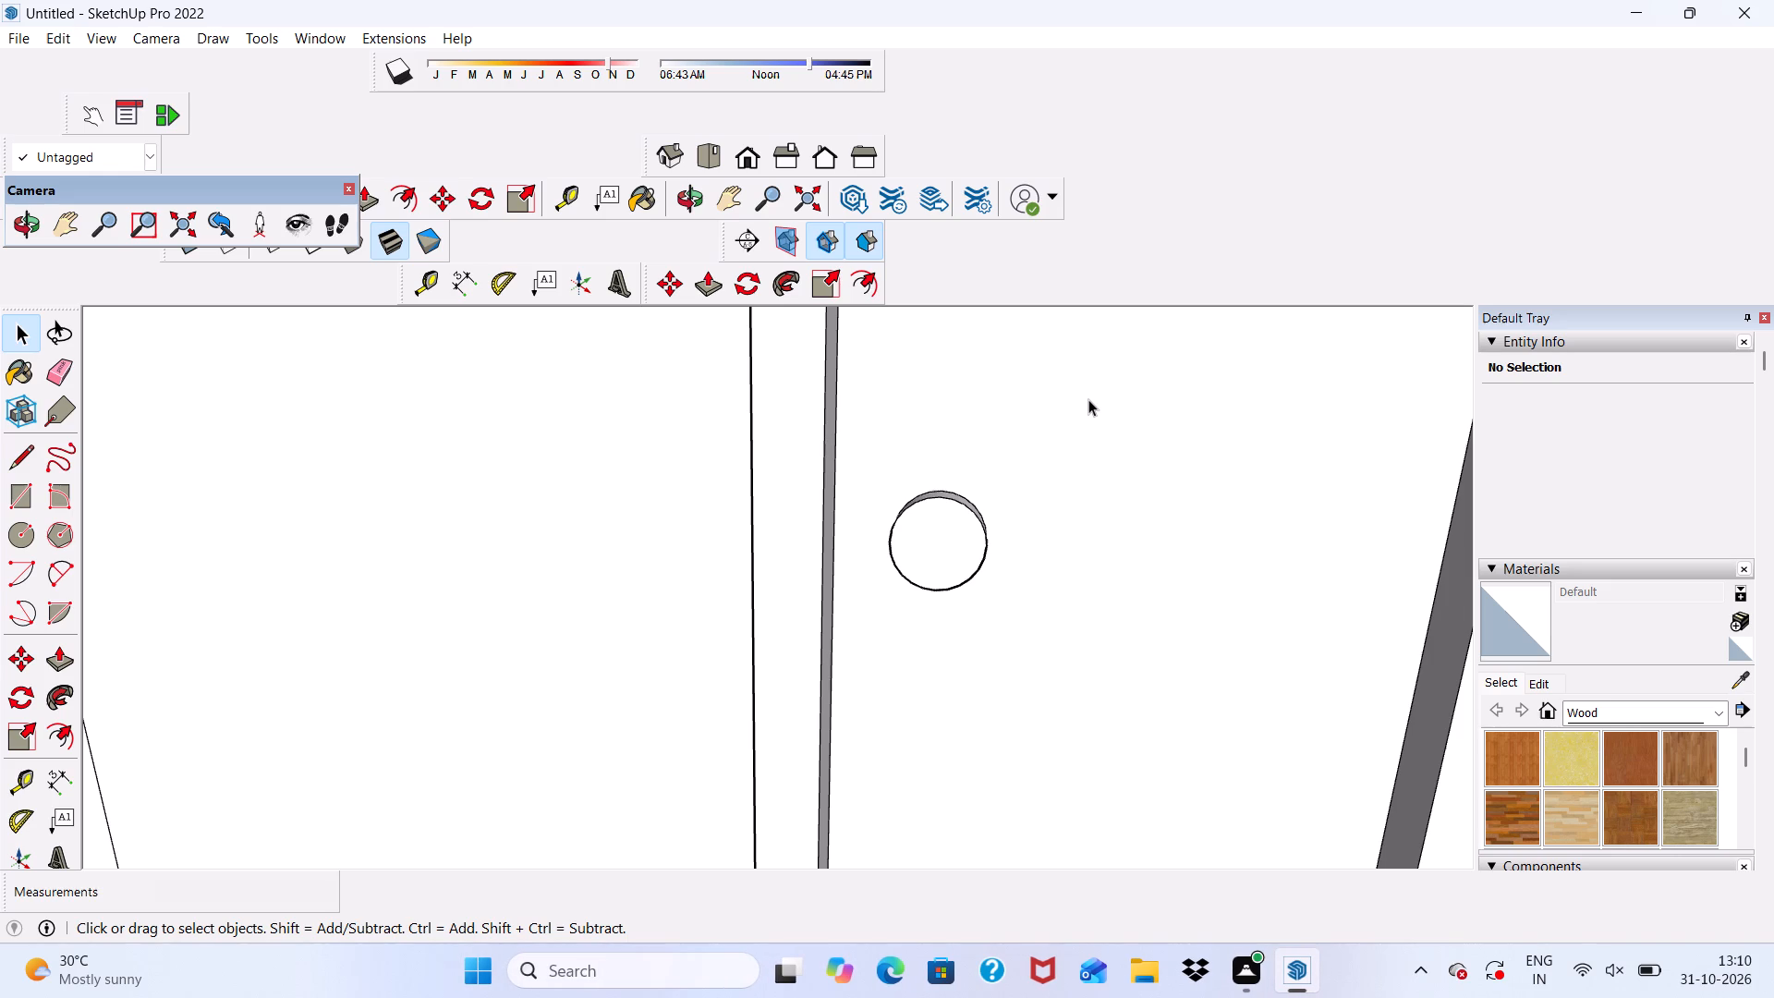
Examine the finished top-floor door and window together with the floor below from several angles.
{"action": "scroll", "coordinate": [1080, 440], "scroll_direction": "down", "scroll_amount": 12}
{"action": "middle_click_drag", "start_coordinate": [1015, 528], "coordinate": [966, 503]}
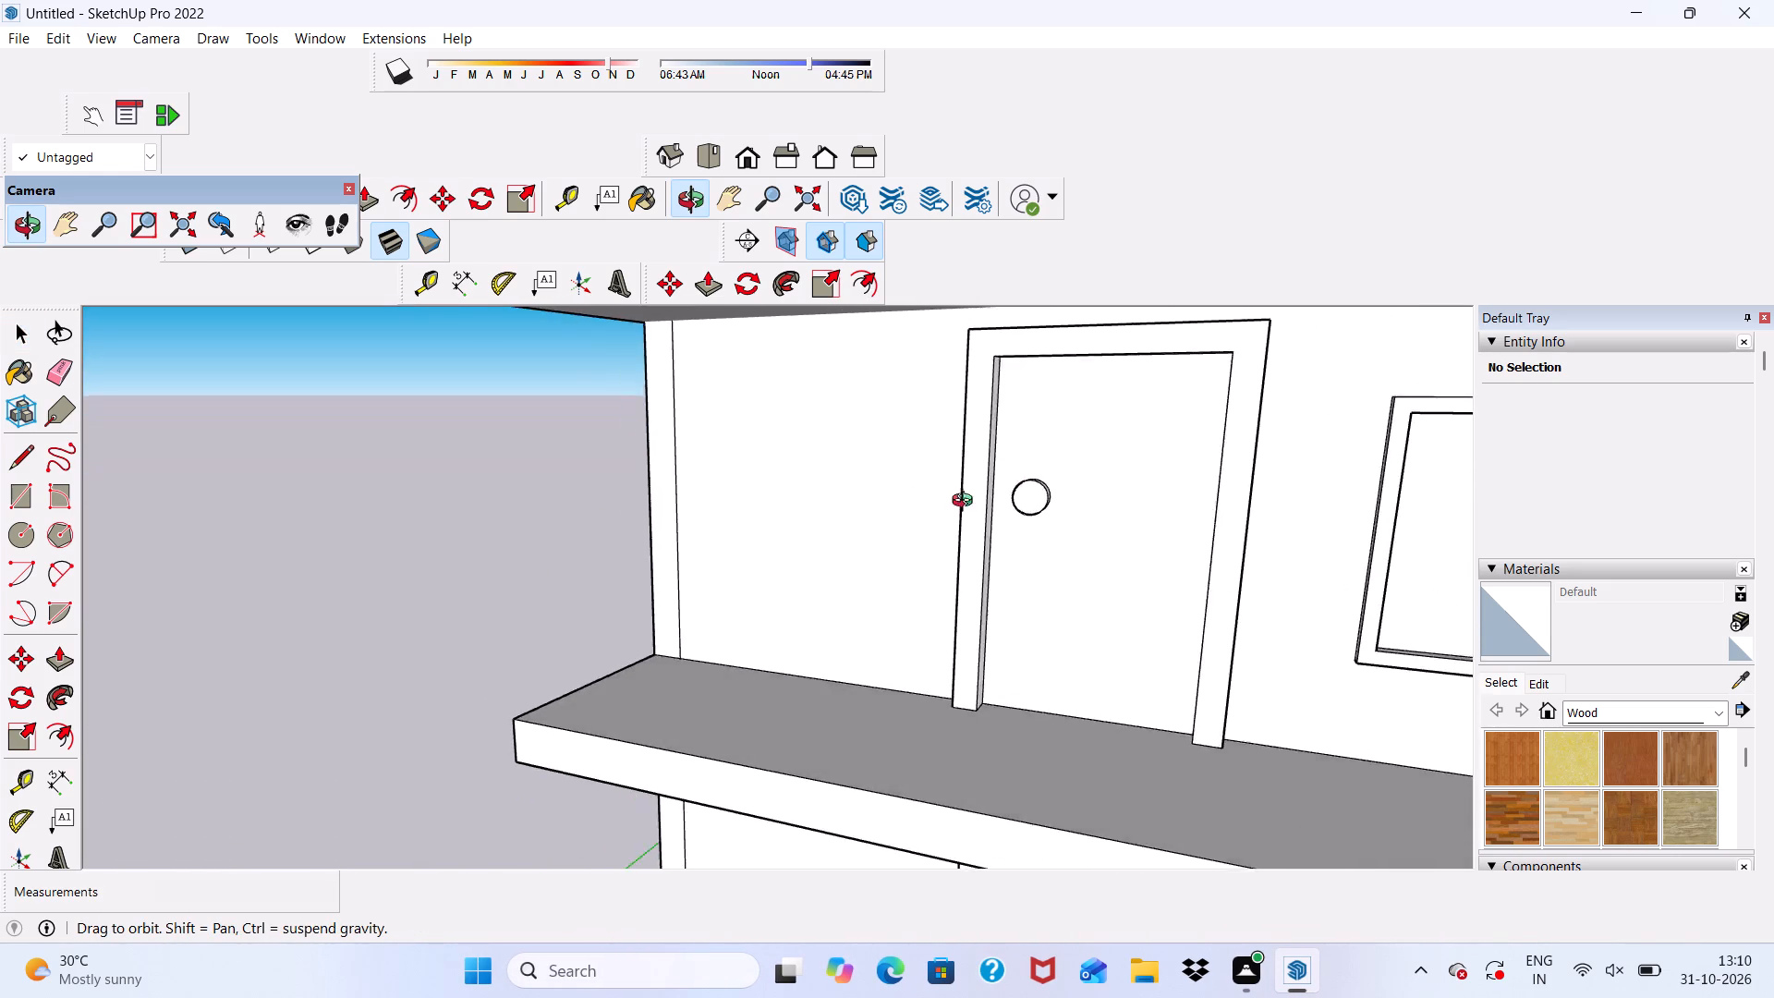
{"action": "middle_click_drag", "start_coordinate": [966, 503], "coordinate": [1038, 536]}
{"action": "middle_click_drag", "start_coordinate": [1018, 681], "coordinate": [1037, 611]}
{"action": "scroll", "coordinate": [1039, 612], "scroll_direction": "up", "scroll_amount": 1}
{"action": "scroll", "coordinate": [1014, 606], "scroll_direction": "down", "scroll_amount": 5}
{"action": "middle_click_drag", "start_coordinate": [978, 624], "coordinate": [1030, 535]}
{"action": "scroll", "coordinate": [955, 518], "scroll_direction": "down", "scroll_amount": 8}
{"action": "middle_click_drag", "start_coordinate": [957, 595], "coordinate": [991, 703]}
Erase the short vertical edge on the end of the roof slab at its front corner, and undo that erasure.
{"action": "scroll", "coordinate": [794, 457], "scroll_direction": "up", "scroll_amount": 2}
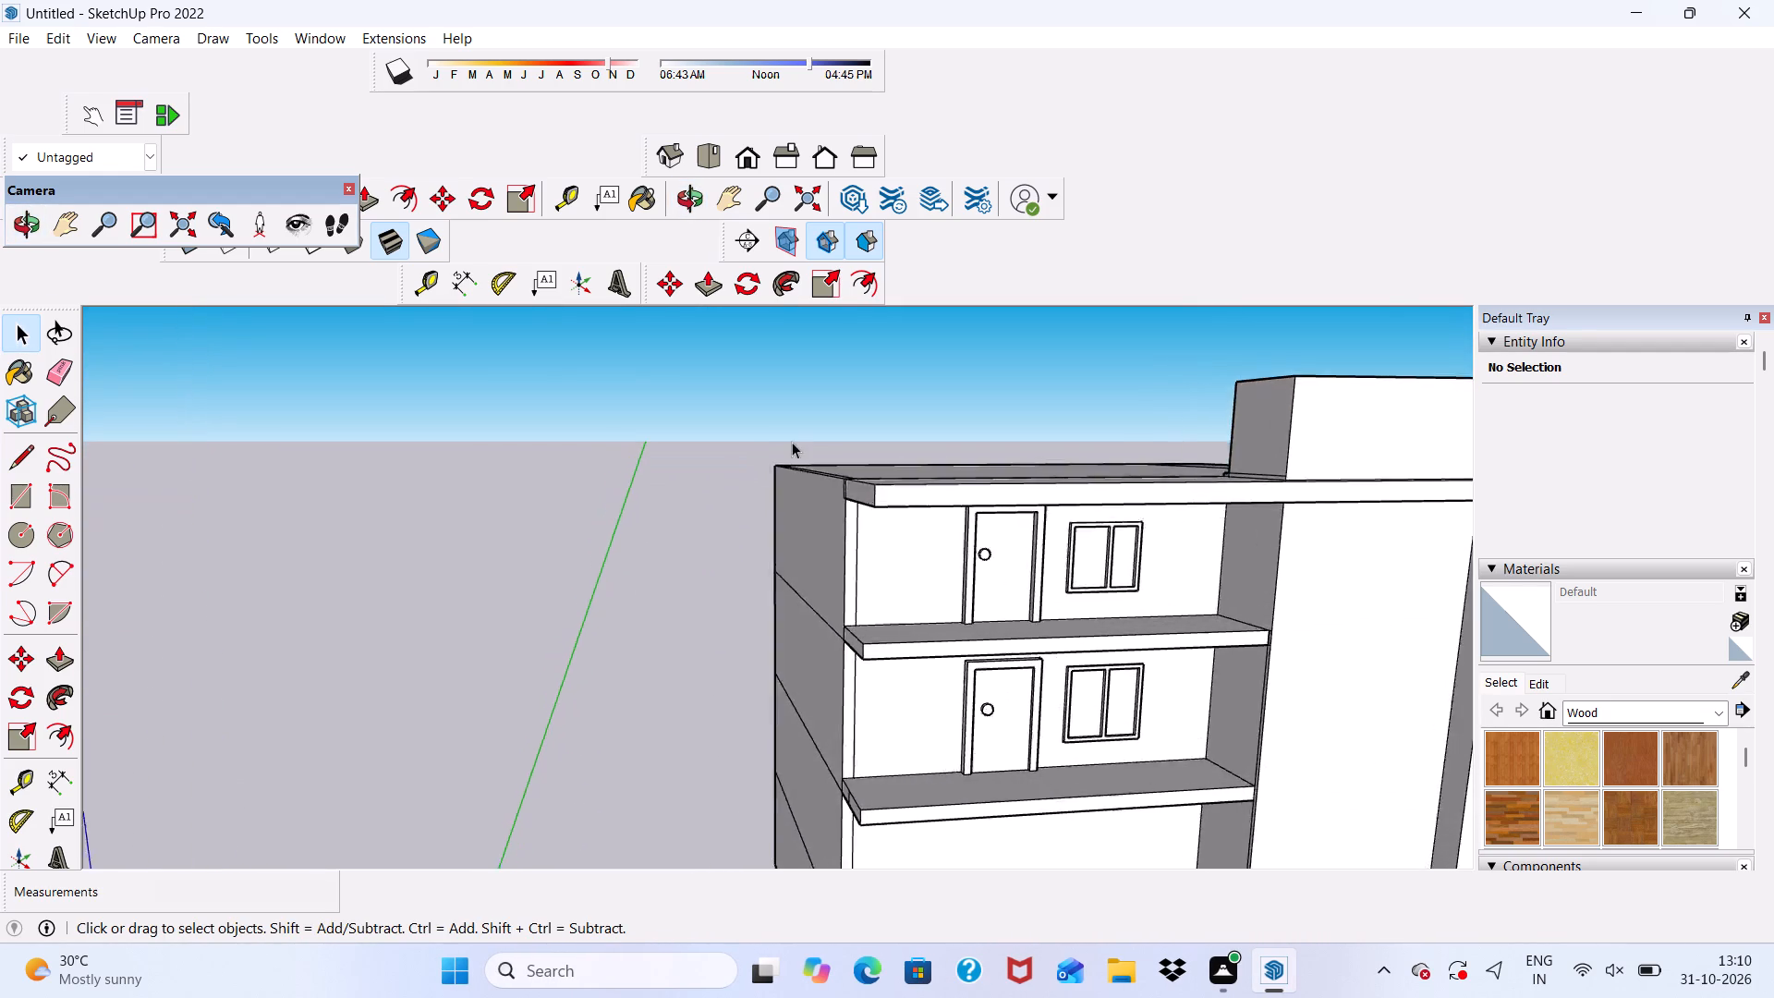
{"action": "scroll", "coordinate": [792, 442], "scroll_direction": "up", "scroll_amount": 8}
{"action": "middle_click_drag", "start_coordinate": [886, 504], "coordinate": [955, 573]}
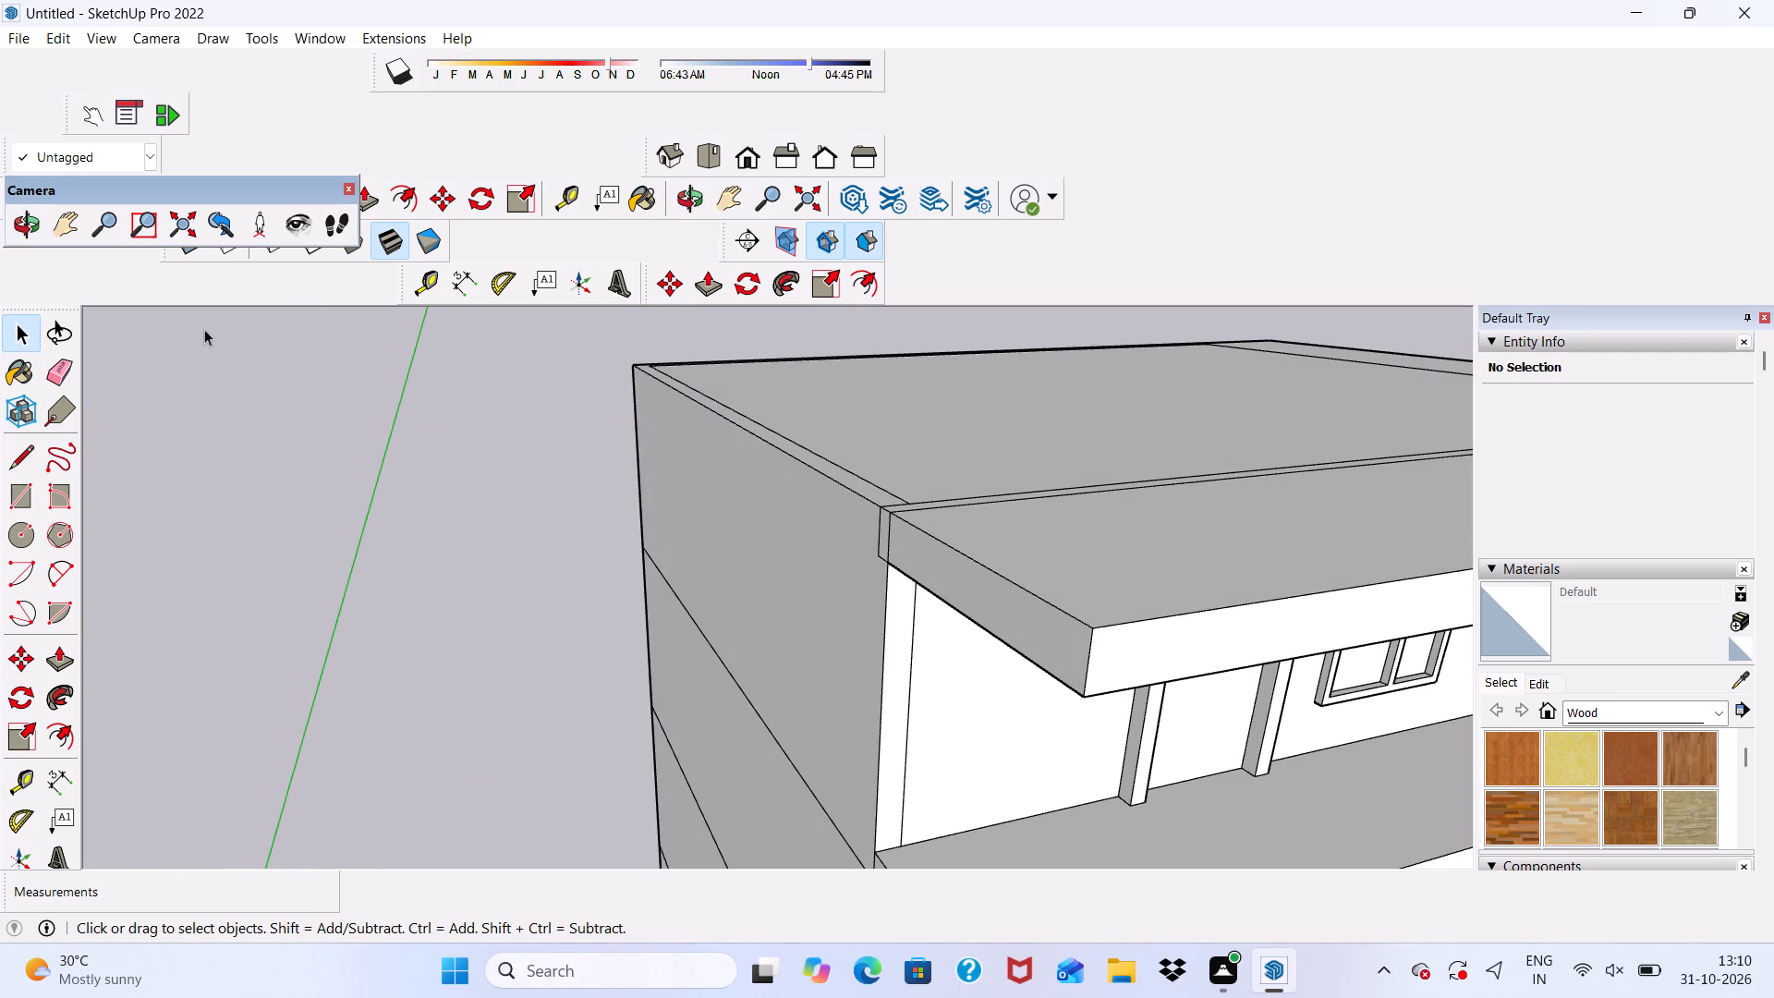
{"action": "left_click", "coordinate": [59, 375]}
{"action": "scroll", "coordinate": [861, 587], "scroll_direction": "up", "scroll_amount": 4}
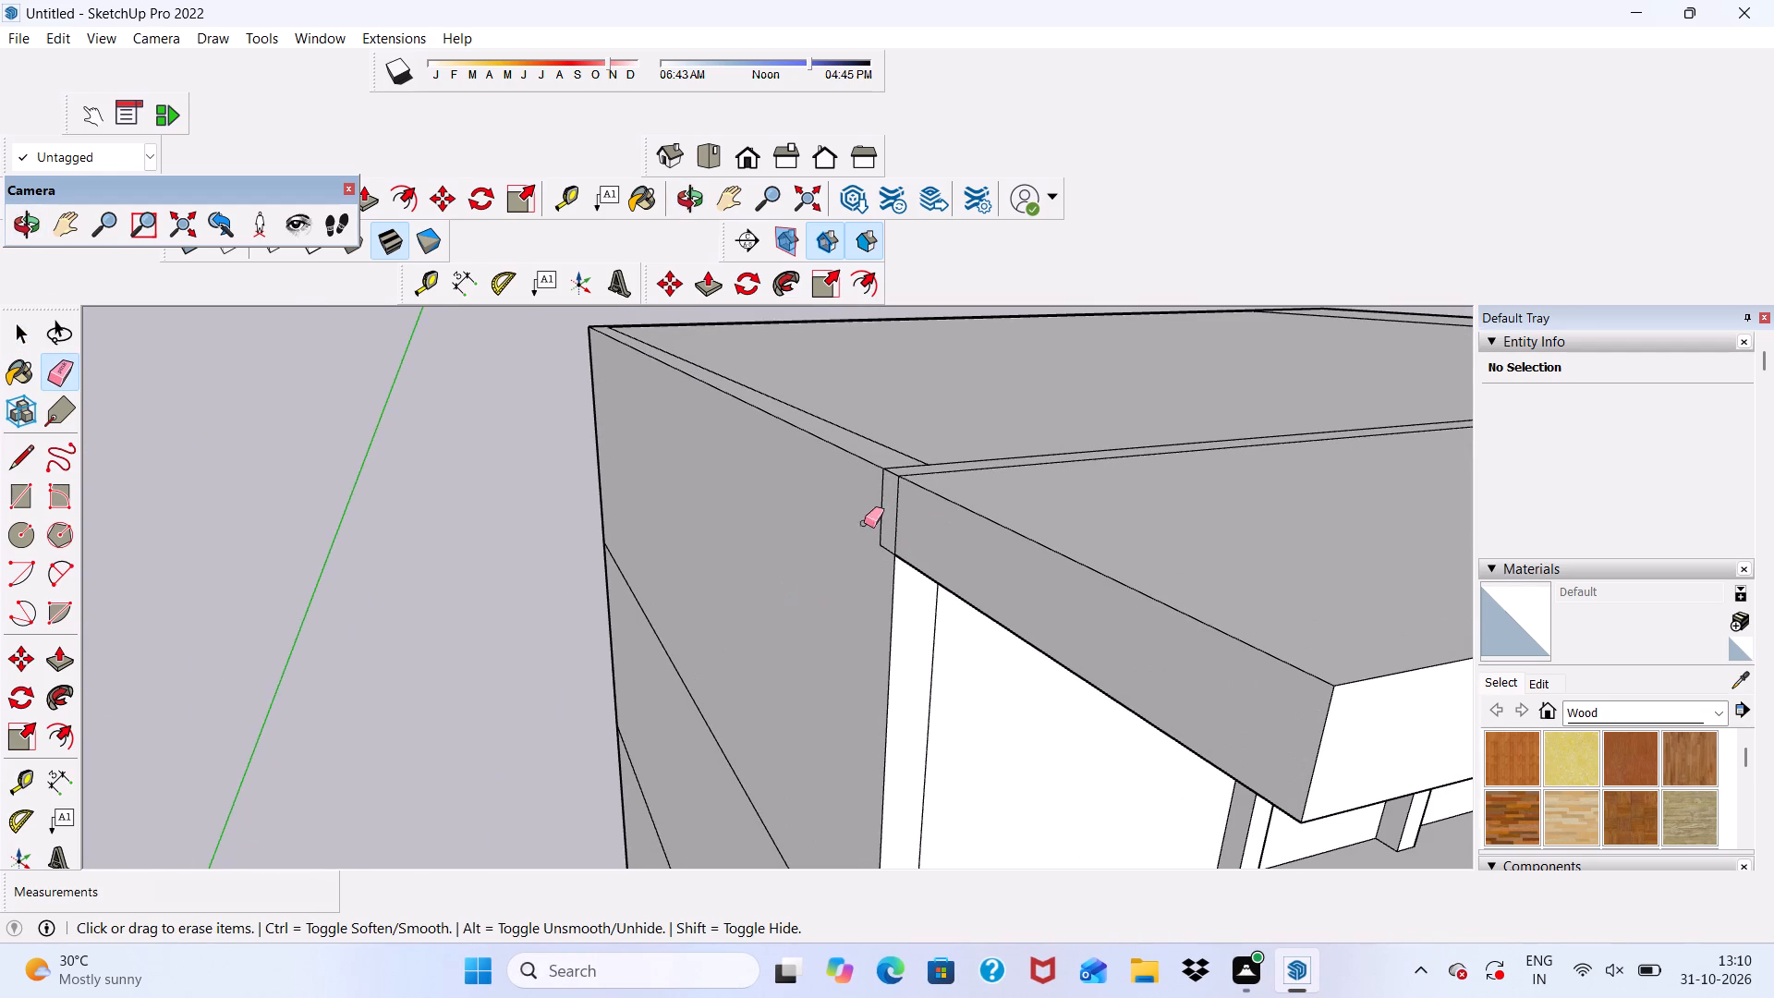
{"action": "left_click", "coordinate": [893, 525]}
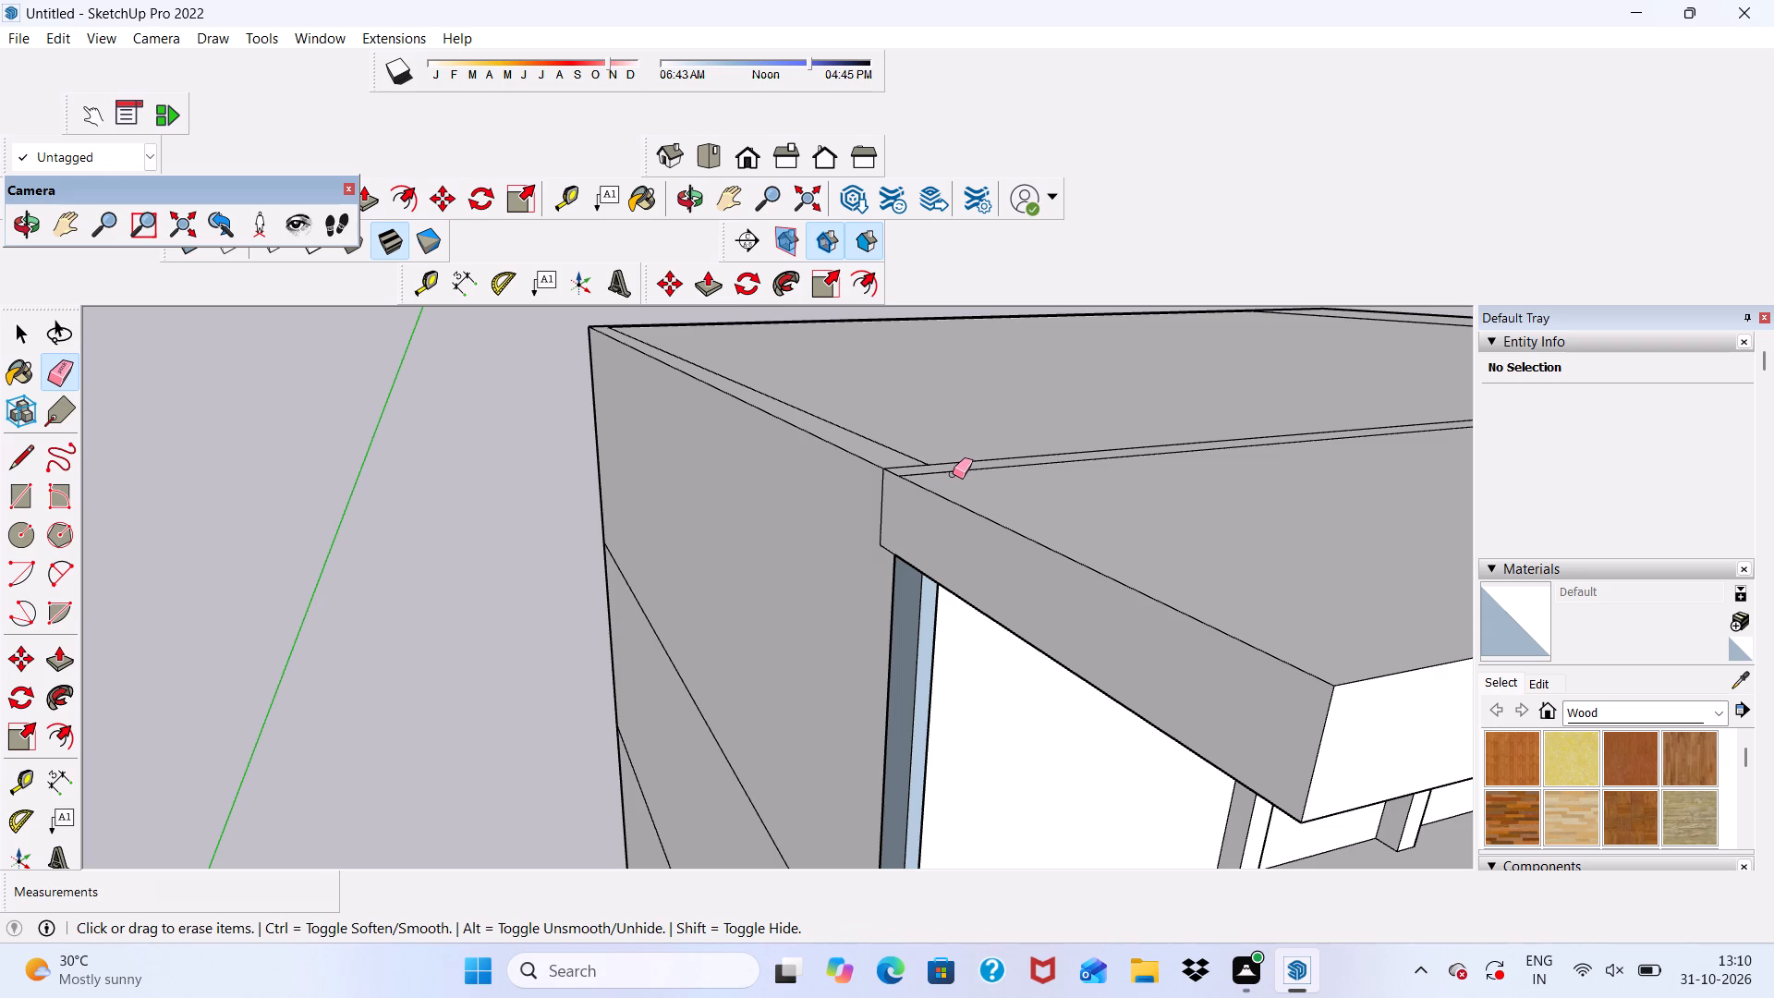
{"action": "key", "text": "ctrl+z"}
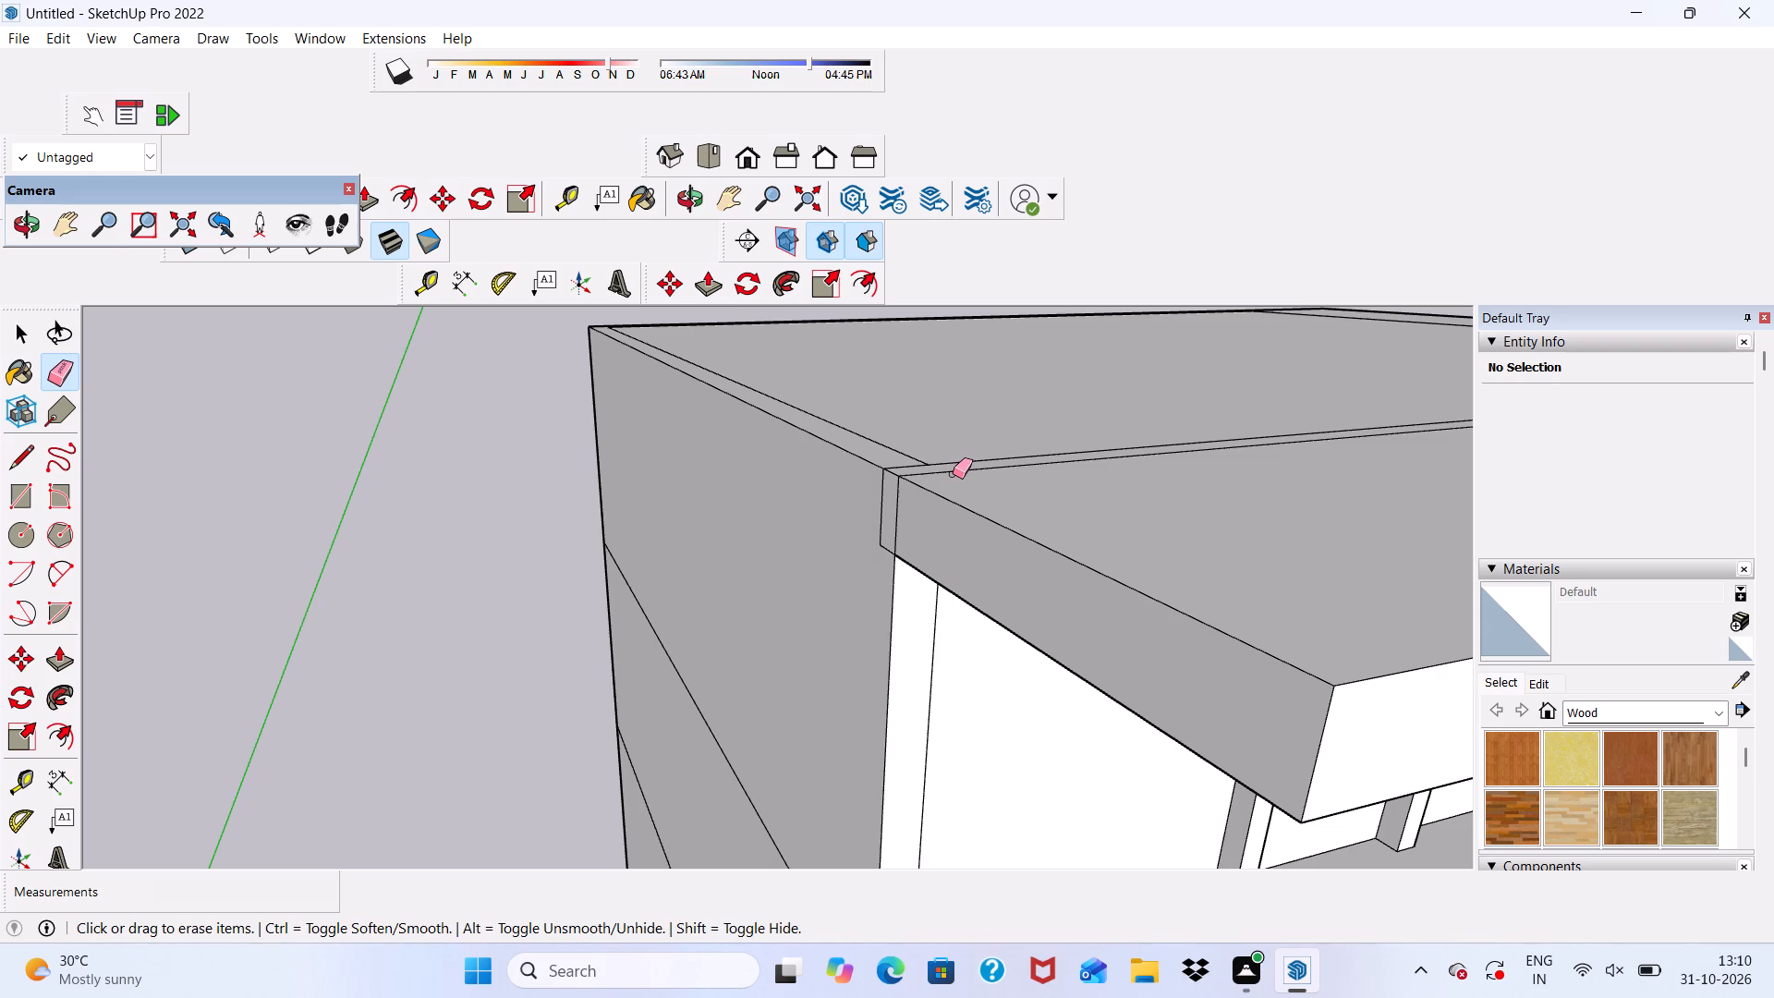
Erase the vertical line near the left end of the top-floor wall, beside the door.
{"action": "scroll", "coordinate": [1154, 488], "scroll_direction": "up", "scroll_amount": 4}
{"action": "scroll", "coordinate": [844, 470], "scroll_direction": "down", "scroll_amount": 6}
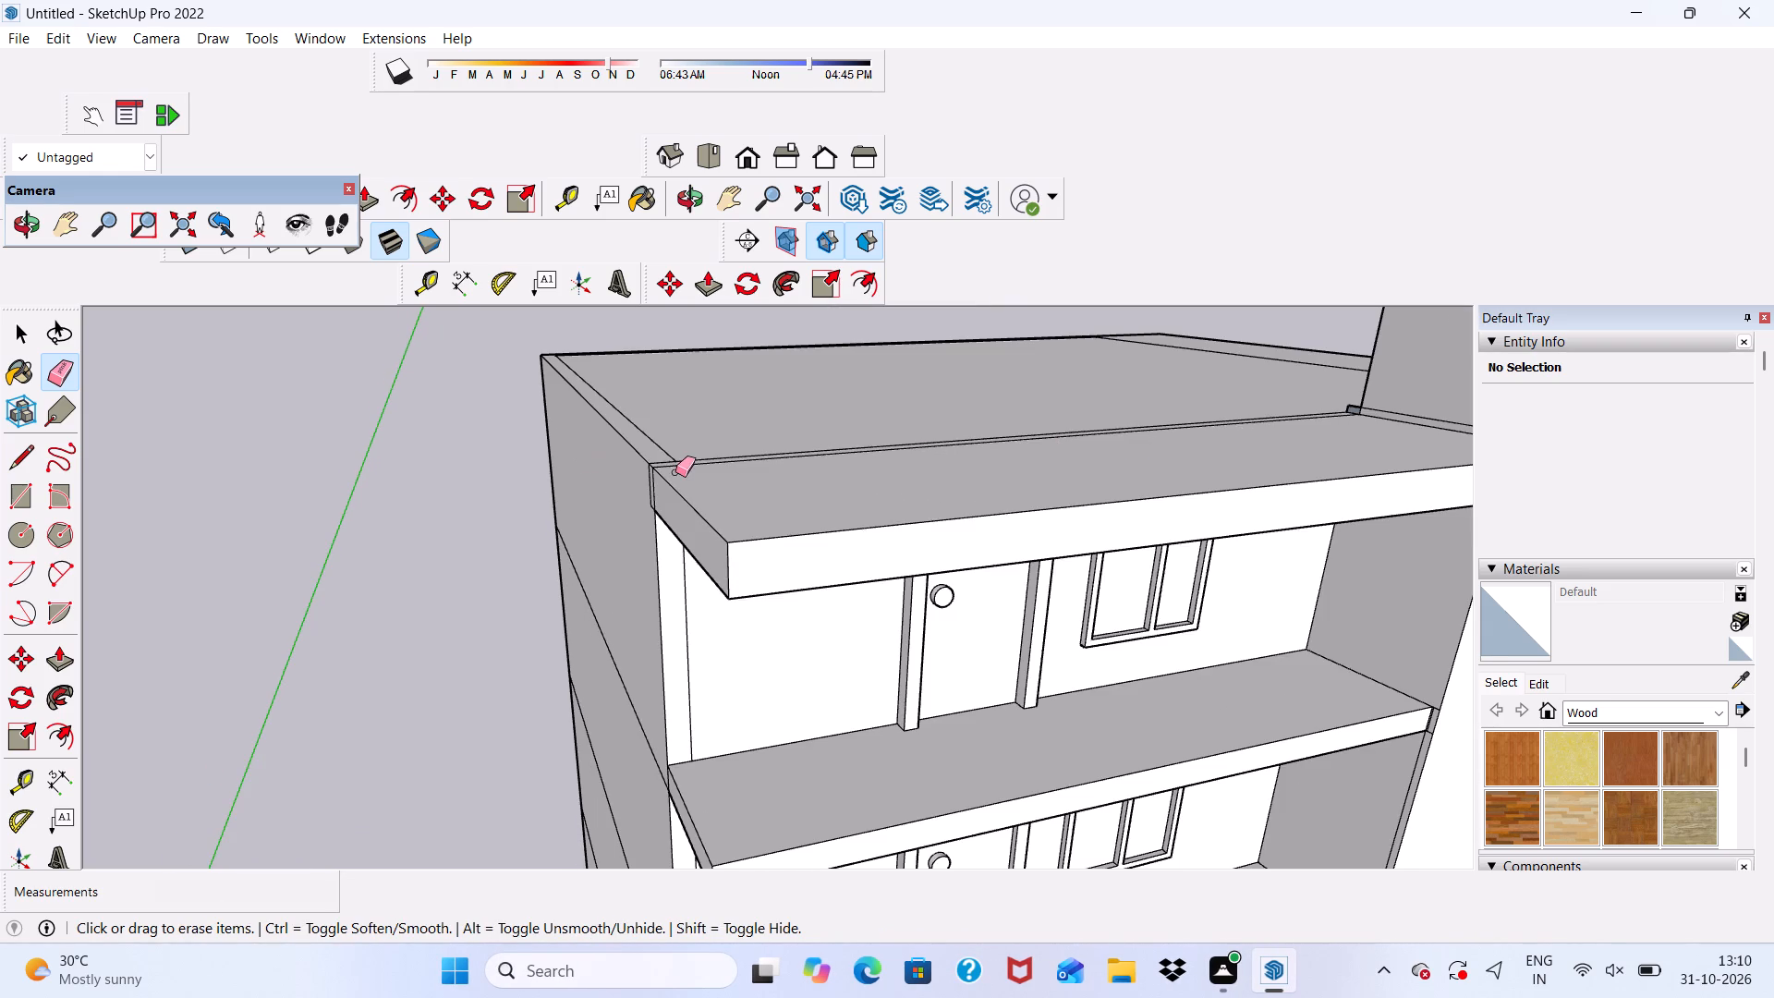
{"action": "middle_click_drag", "start_coordinate": [675, 472], "coordinate": [676, 573]}
{"action": "scroll", "coordinate": [584, 457], "scroll_direction": "up", "scroll_amount": 4}
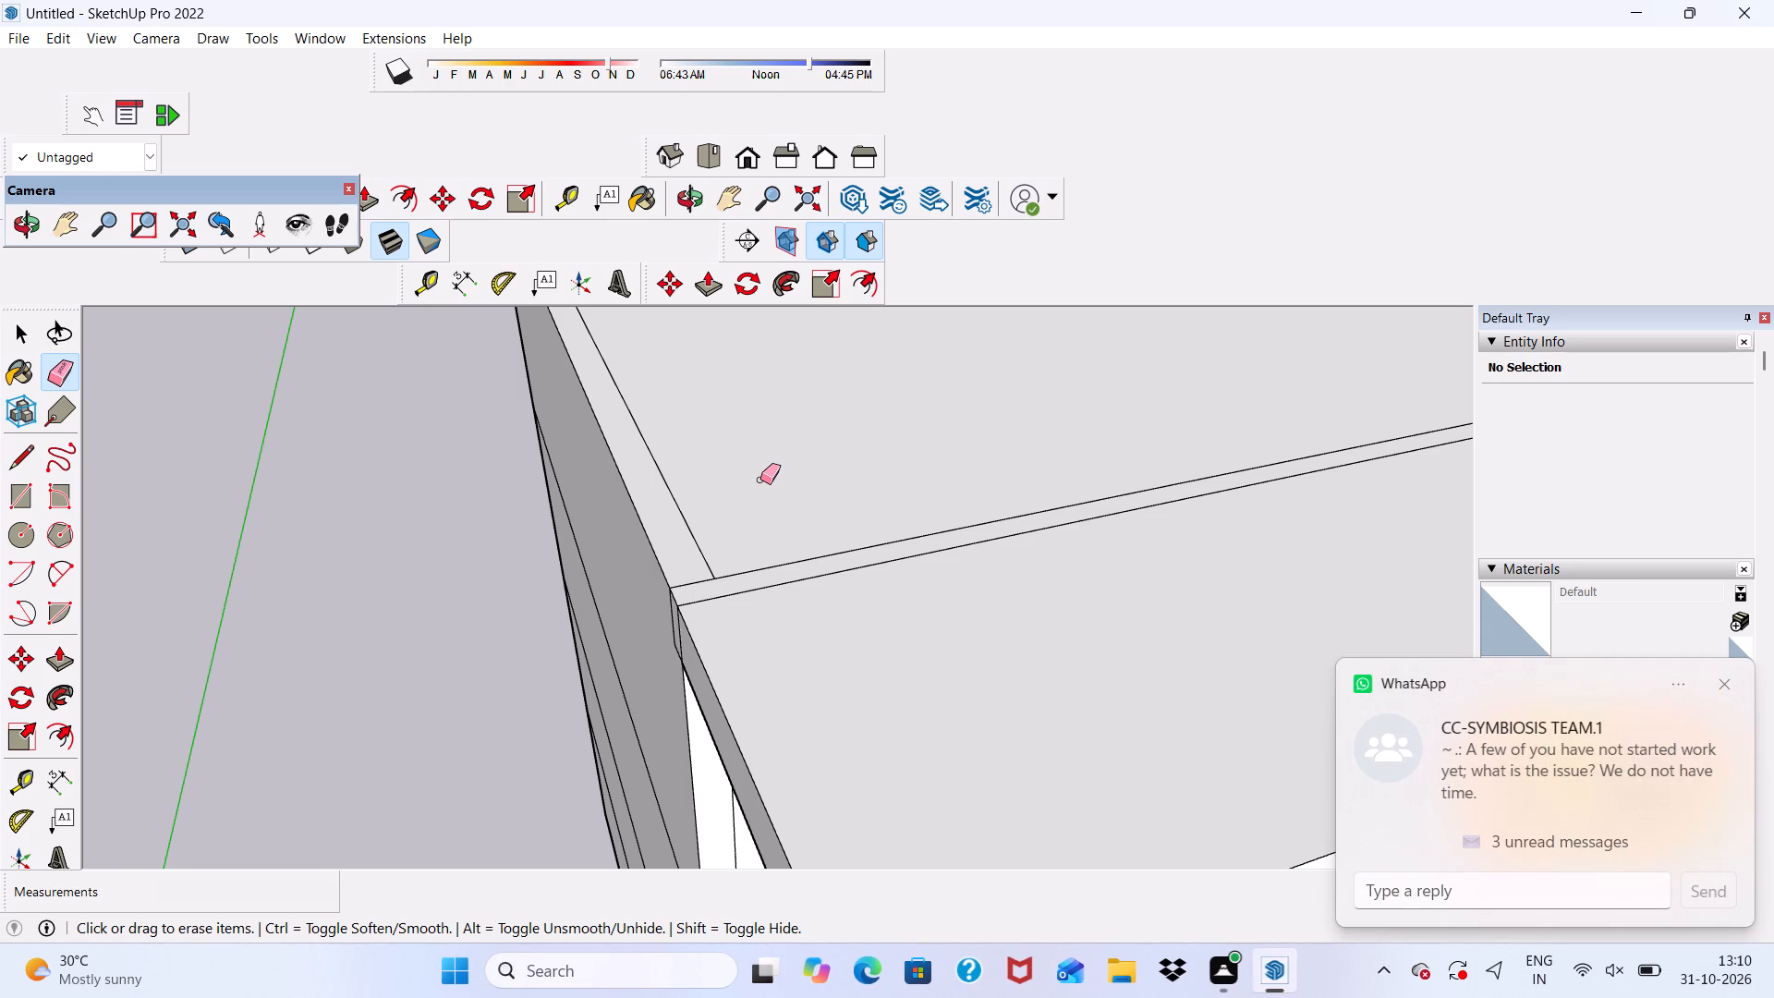
{"action": "left_click", "coordinate": [760, 480]}
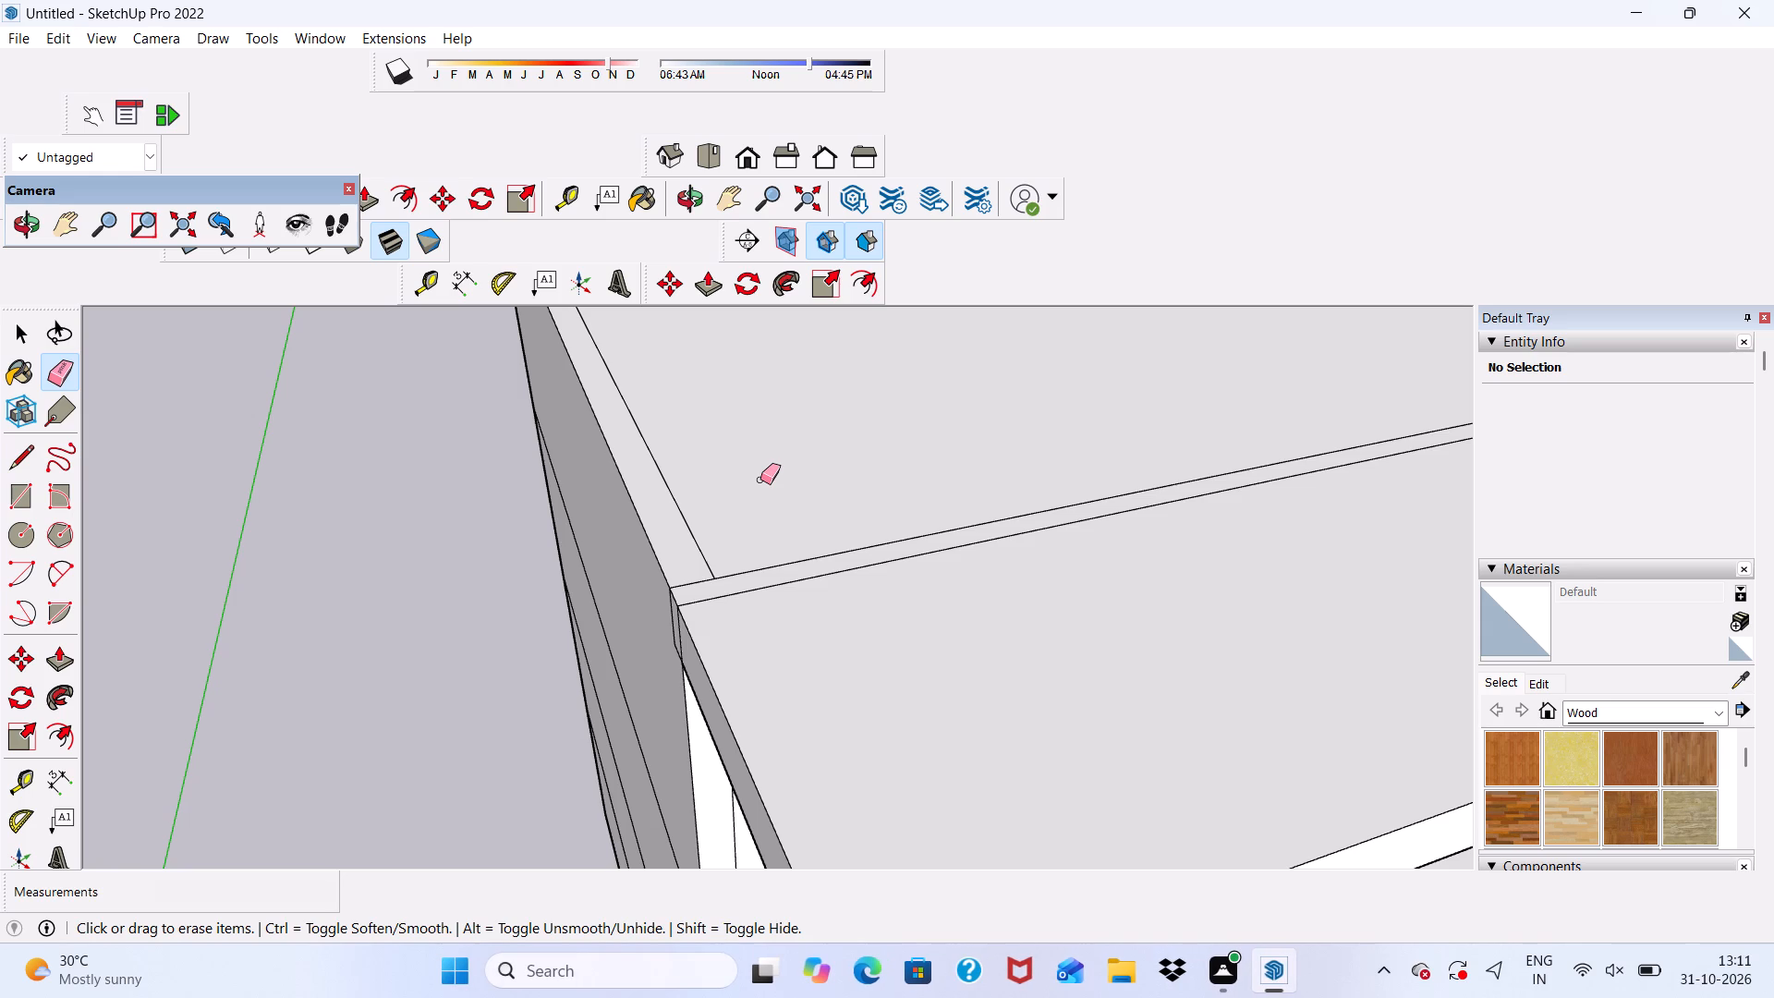
{"action": "scroll", "coordinate": [757, 493], "scroll_direction": "down", "scroll_amount": 6}
{"action": "middle_click_drag", "start_coordinate": [766, 578], "coordinate": [699, 462]}
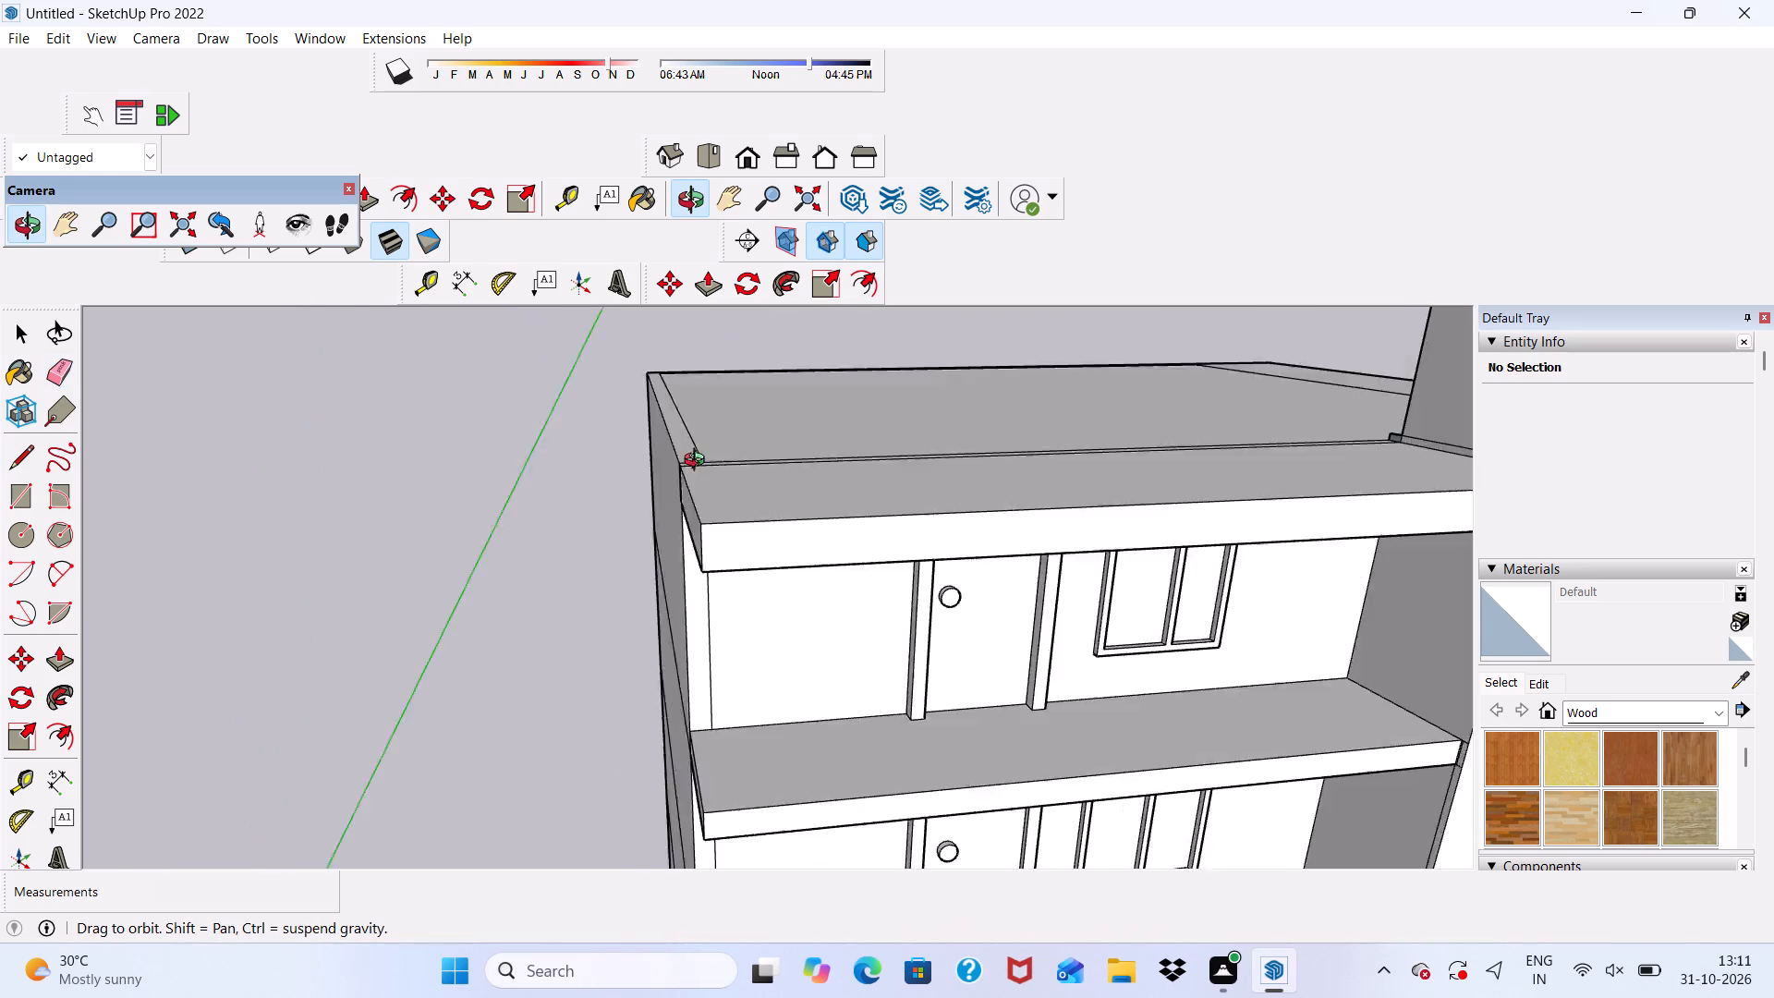
{"action": "middle_click_drag", "start_coordinate": [699, 462], "coordinate": [671, 387]}
{"action": "scroll", "coordinate": [706, 542], "scroll_direction": "up", "scroll_amount": 6}
{"action": "left_click_drag", "start_coordinate": [667, 492], "coordinate": [692, 517]}
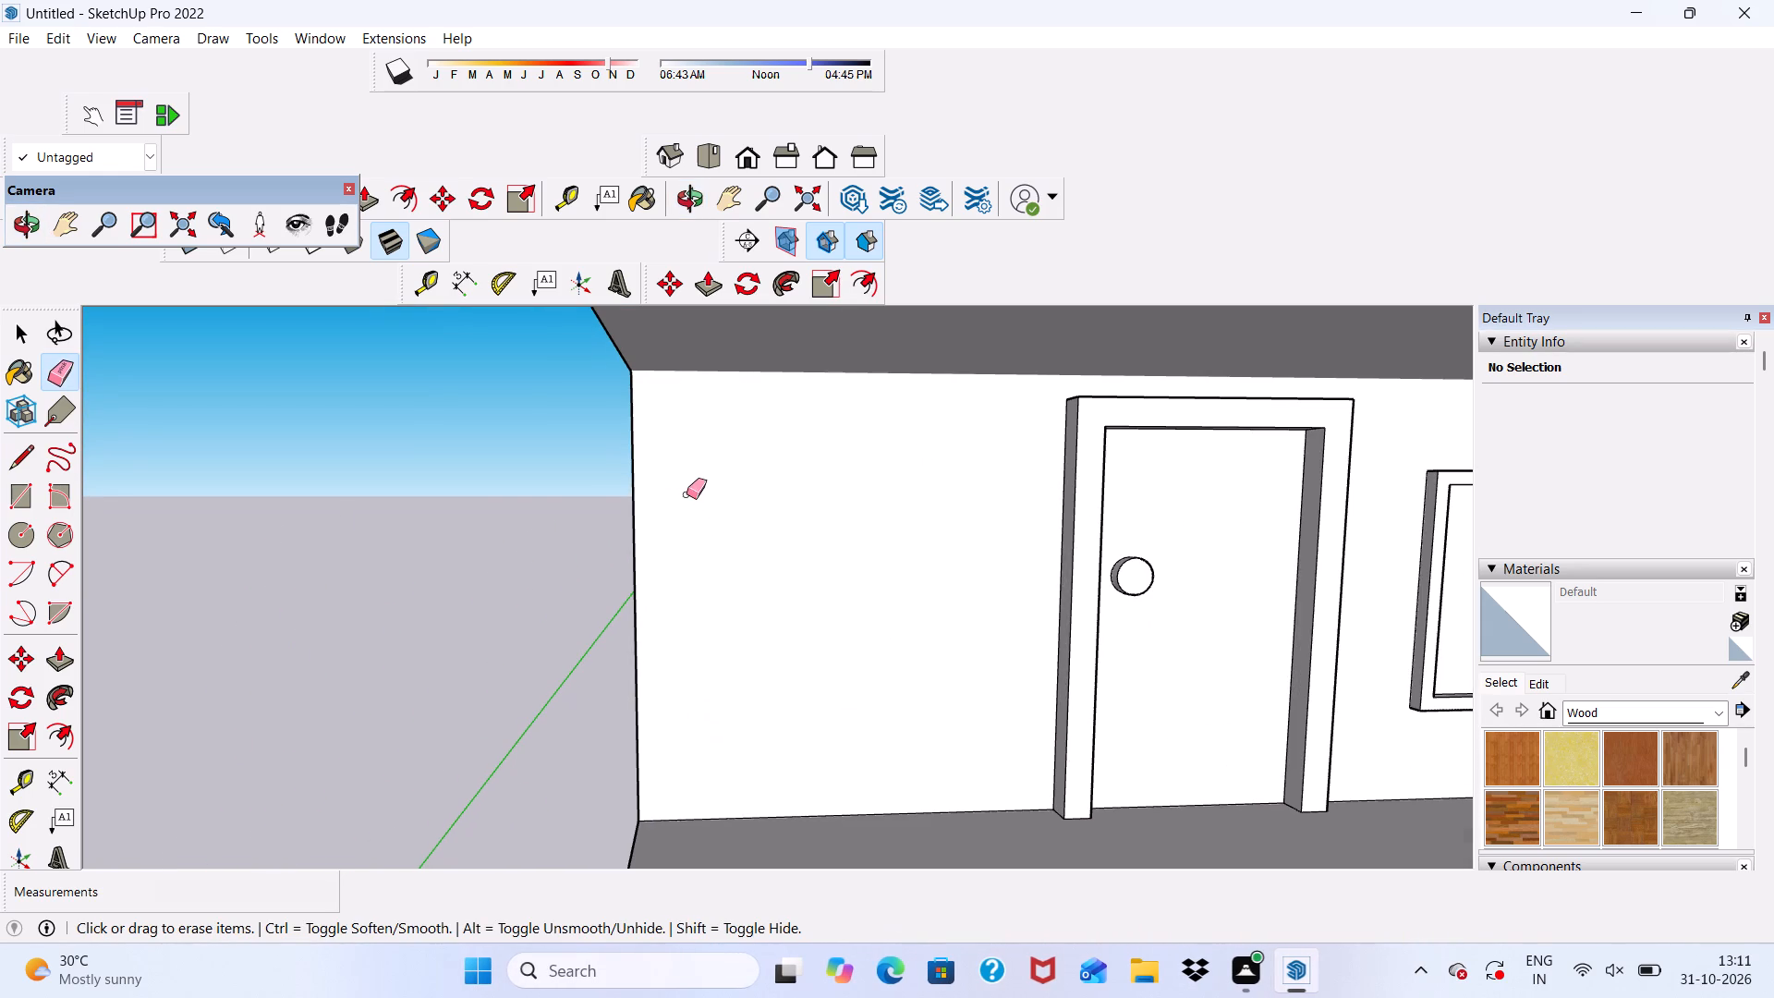
Erase the rear one of the two parallel lines running across the roof behind the front overhang.
{"action": "scroll", "coordinate": [673, 480], "scroll_direction": "down", "scroll_amount": 6}
{"action": "middle_click_drag", "start_coordinate": [784, 482], "coordinate": [639, 623]}
{"action": "scroll", "coordinate": [713, 417], "scroll_direction": "up", "scroll_amount": 5}
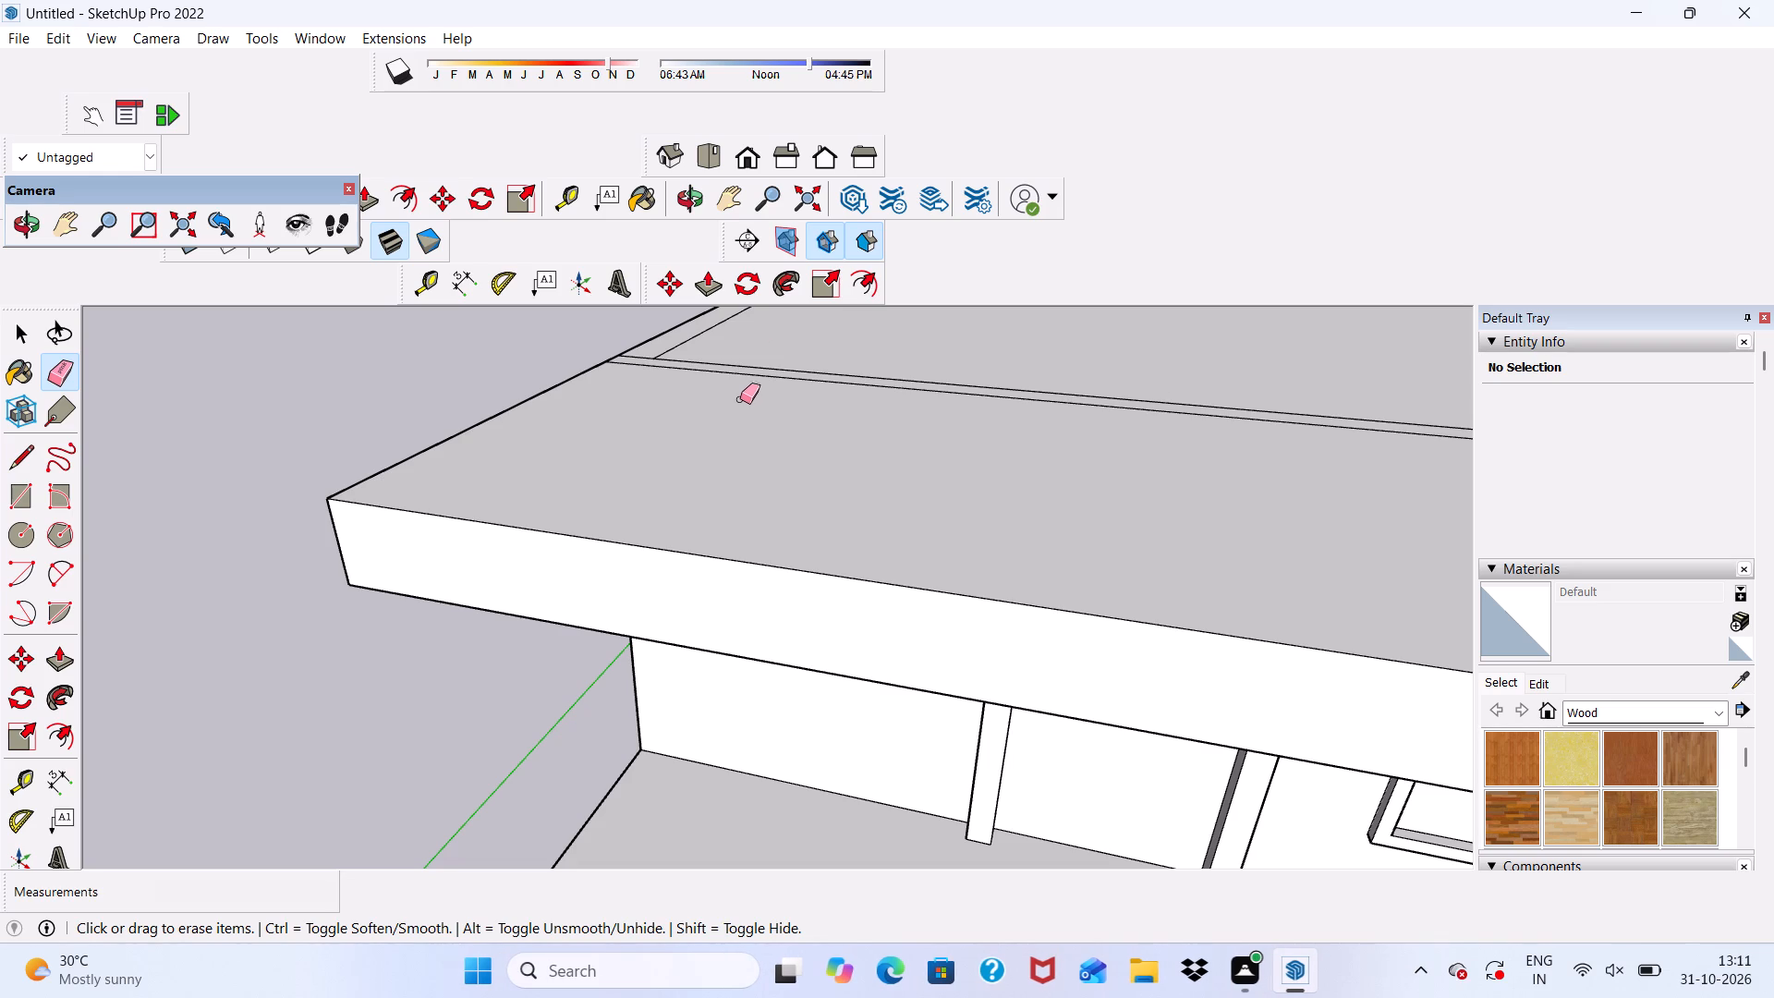
{"action": "scroll", "coordinate": [808, 342], "scroll_direction": "down", "scroll_amount": 3}
{"action": "middle_click_drag", "start_coordinate": [814, 401], "coordinate": [820, 579]}
{"action": "scroll", "coordinate": [809, 389], "scroll_direction": "up", "scroll_amount": 7}
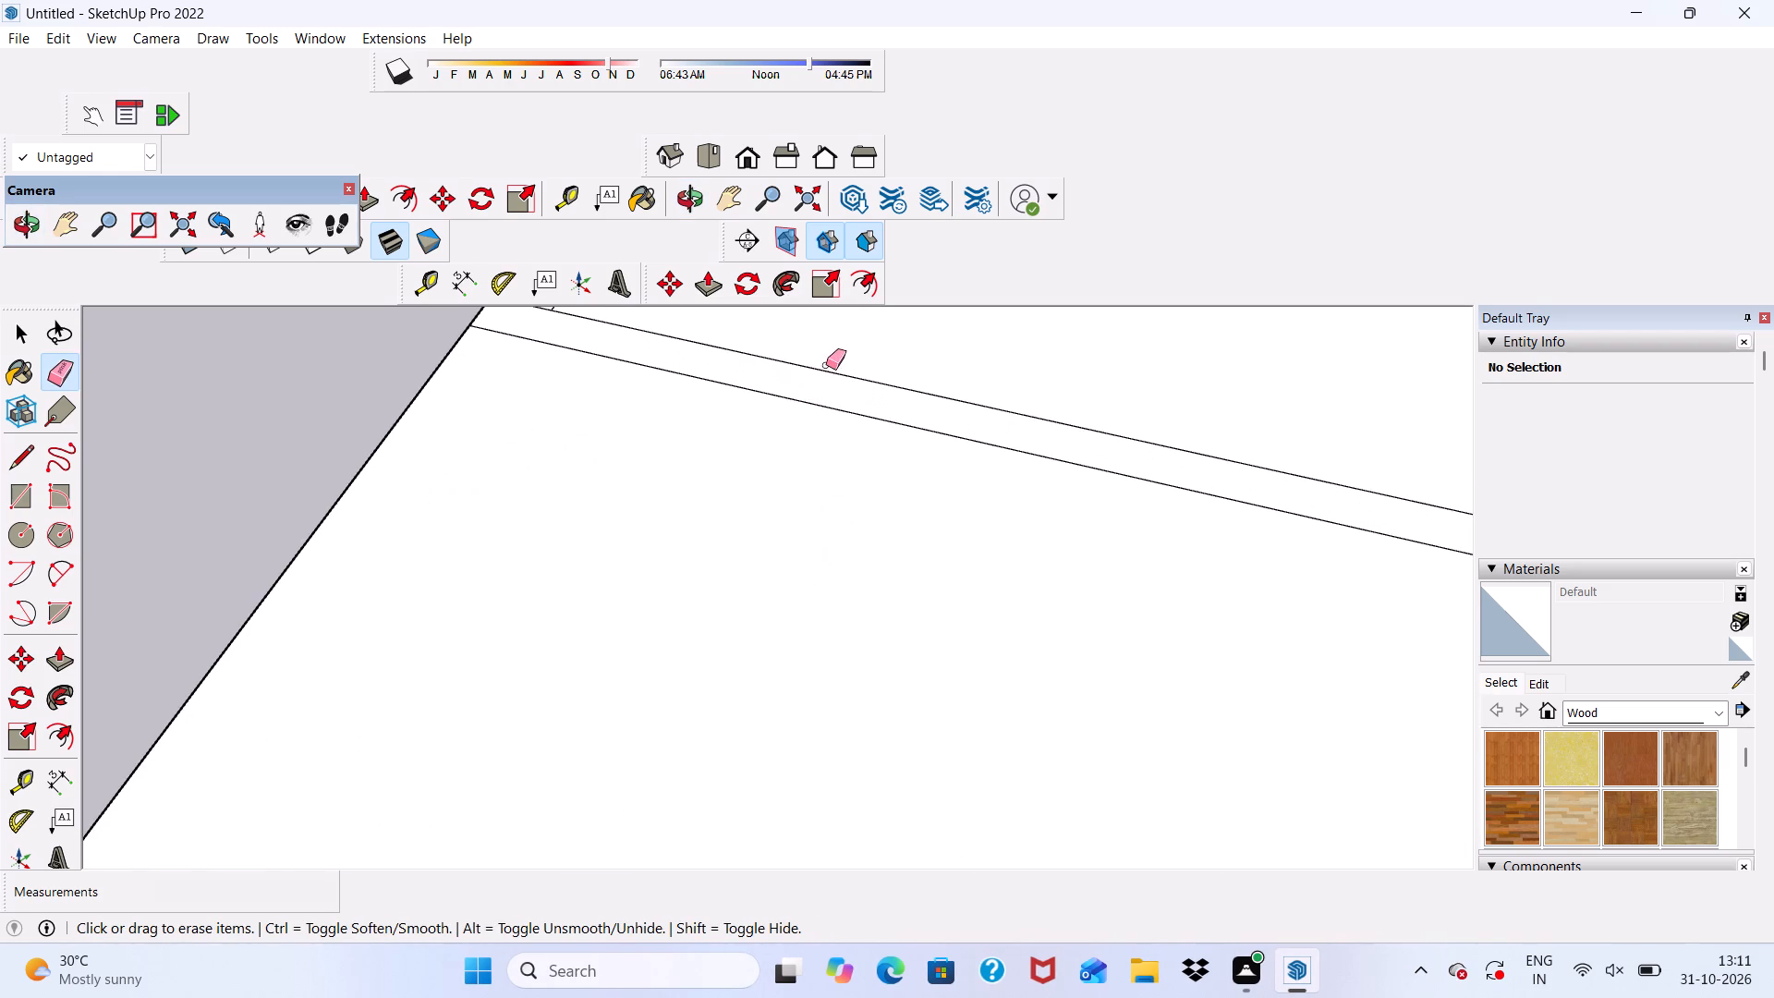
{"action": "left_click_drag", "start_coordinate": [826, 365], "coordinate": [830, 388]}
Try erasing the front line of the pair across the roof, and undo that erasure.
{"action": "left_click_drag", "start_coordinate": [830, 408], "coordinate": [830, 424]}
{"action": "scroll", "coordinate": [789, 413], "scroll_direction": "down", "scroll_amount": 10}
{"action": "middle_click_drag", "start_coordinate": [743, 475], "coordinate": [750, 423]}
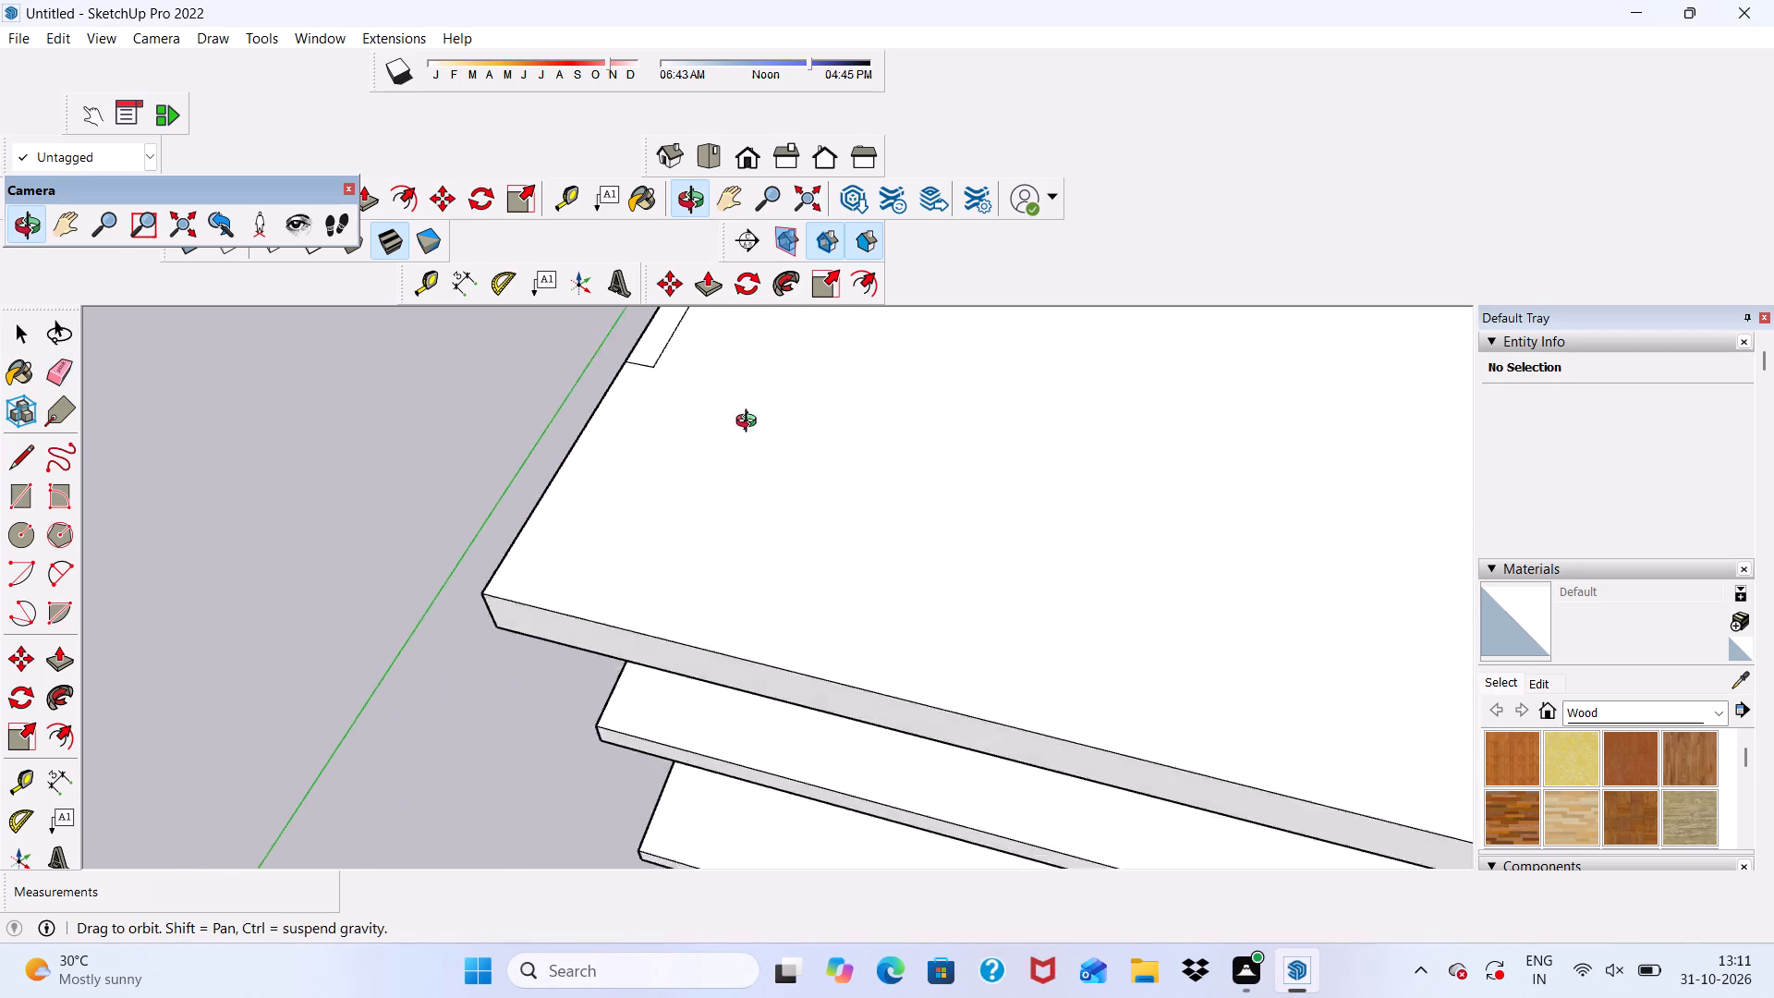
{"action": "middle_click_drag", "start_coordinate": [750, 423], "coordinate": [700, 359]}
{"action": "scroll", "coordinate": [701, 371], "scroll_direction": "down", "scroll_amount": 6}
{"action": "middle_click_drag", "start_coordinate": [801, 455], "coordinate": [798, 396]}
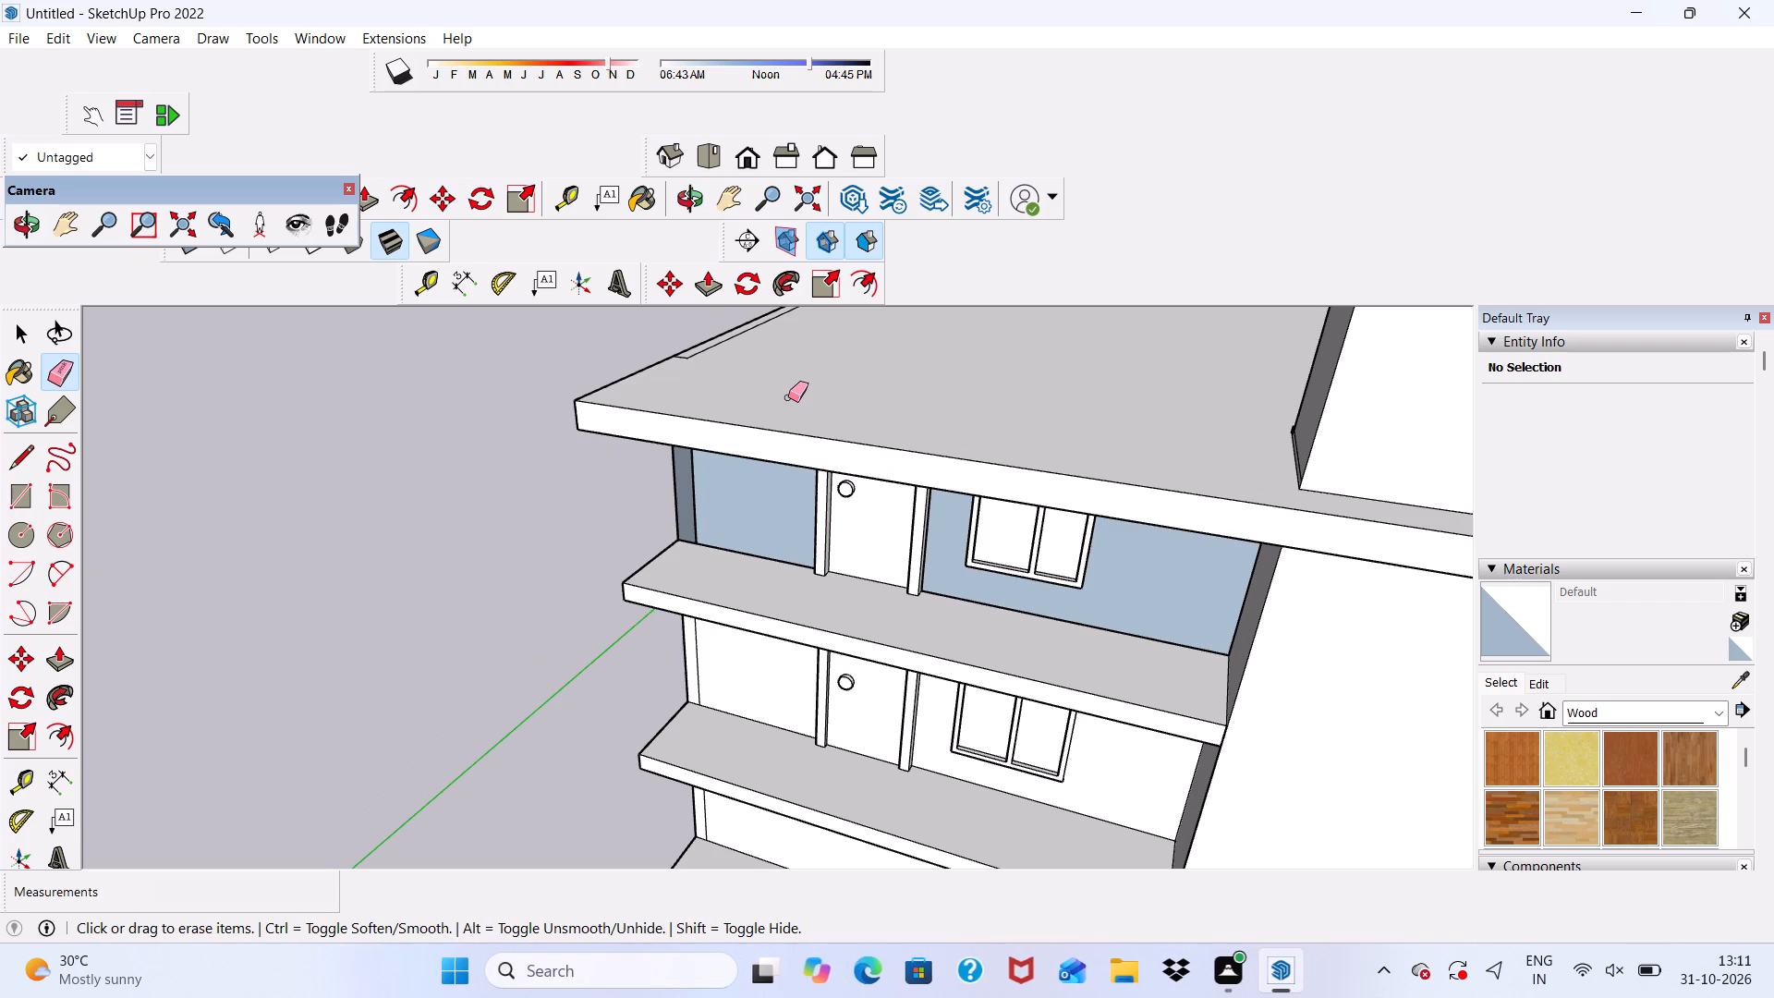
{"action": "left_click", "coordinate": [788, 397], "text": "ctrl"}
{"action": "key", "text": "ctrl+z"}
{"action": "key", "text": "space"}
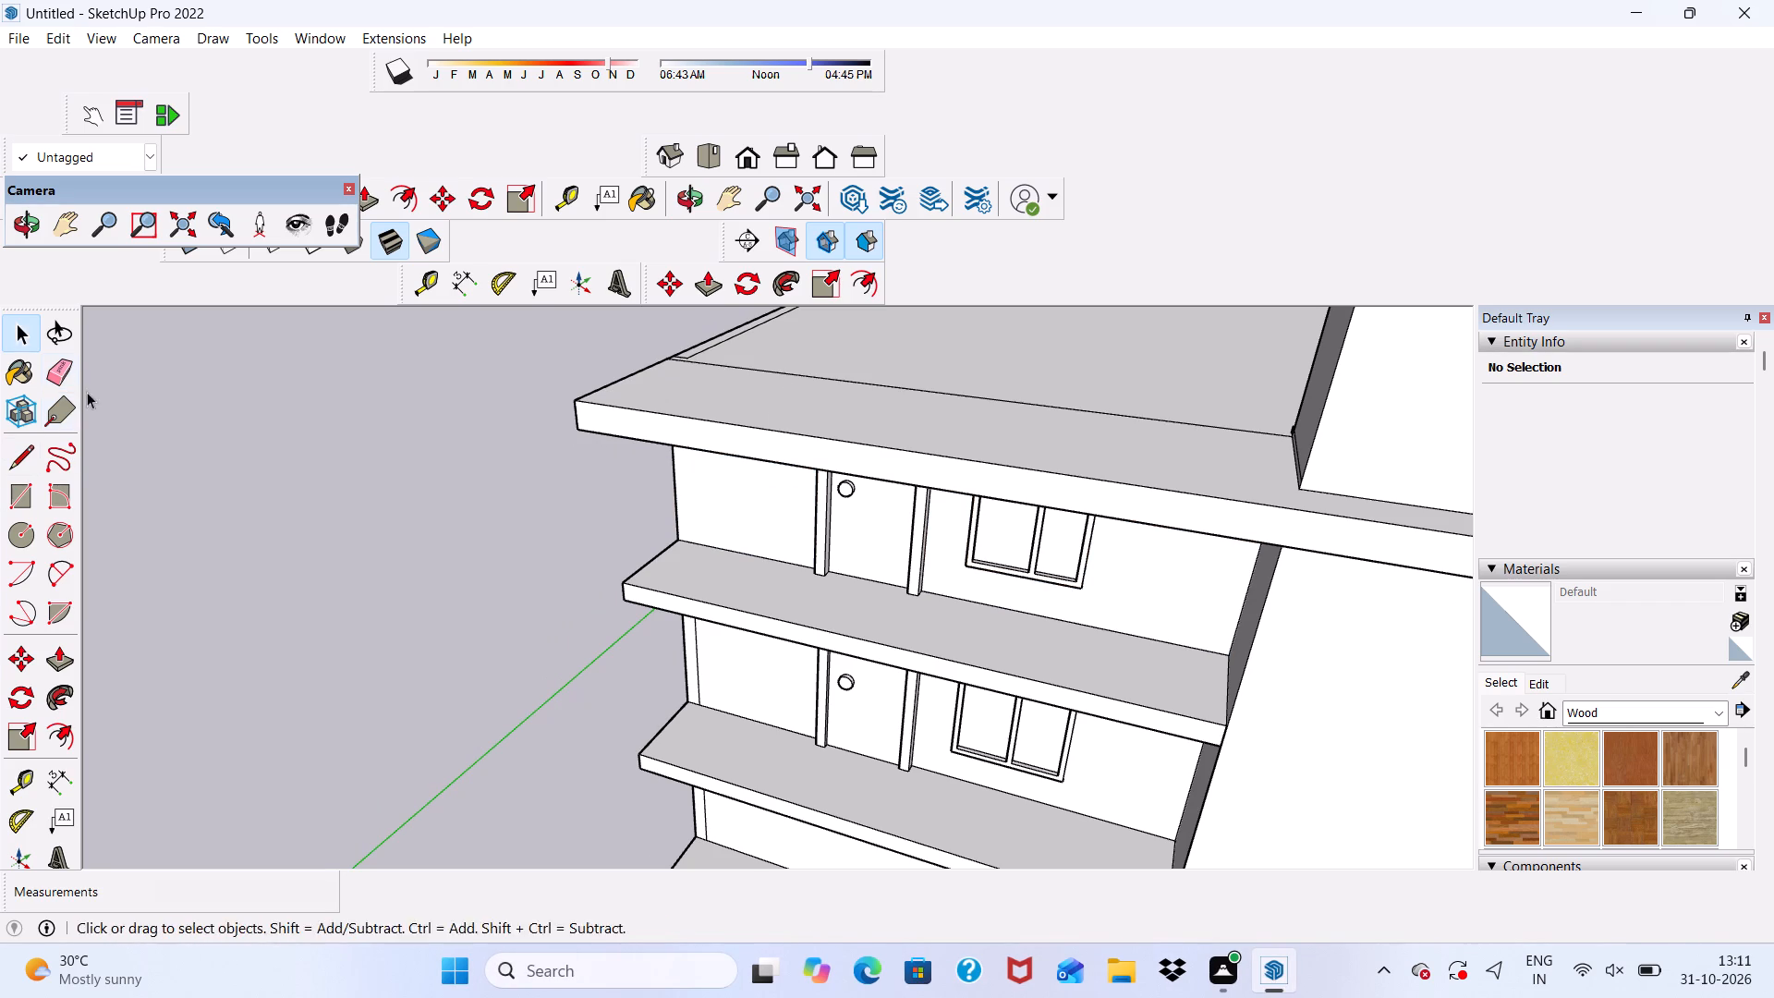
Erase the leftover inner line parallel to the roof's side edge and its short stub near the front overhang.
{"action": "left_click", "coordinate": [65, 372]}
{"action": "scroll", "coordinate": [879, 421], "scroll_direction": "down", "scroll_amount": 4}
{"action": "middle_click_drag", "start_coordinate": [995, 449], "coordinate": [984, 602]}
{"action": "scroll", "coordinate": [983, 602], "scroll_direction": "down", "scroll_amount": 1}
{"action": "scroll", "coordinate": [794, 365], "scroll_direction": "up", "scroll_amount": 6}
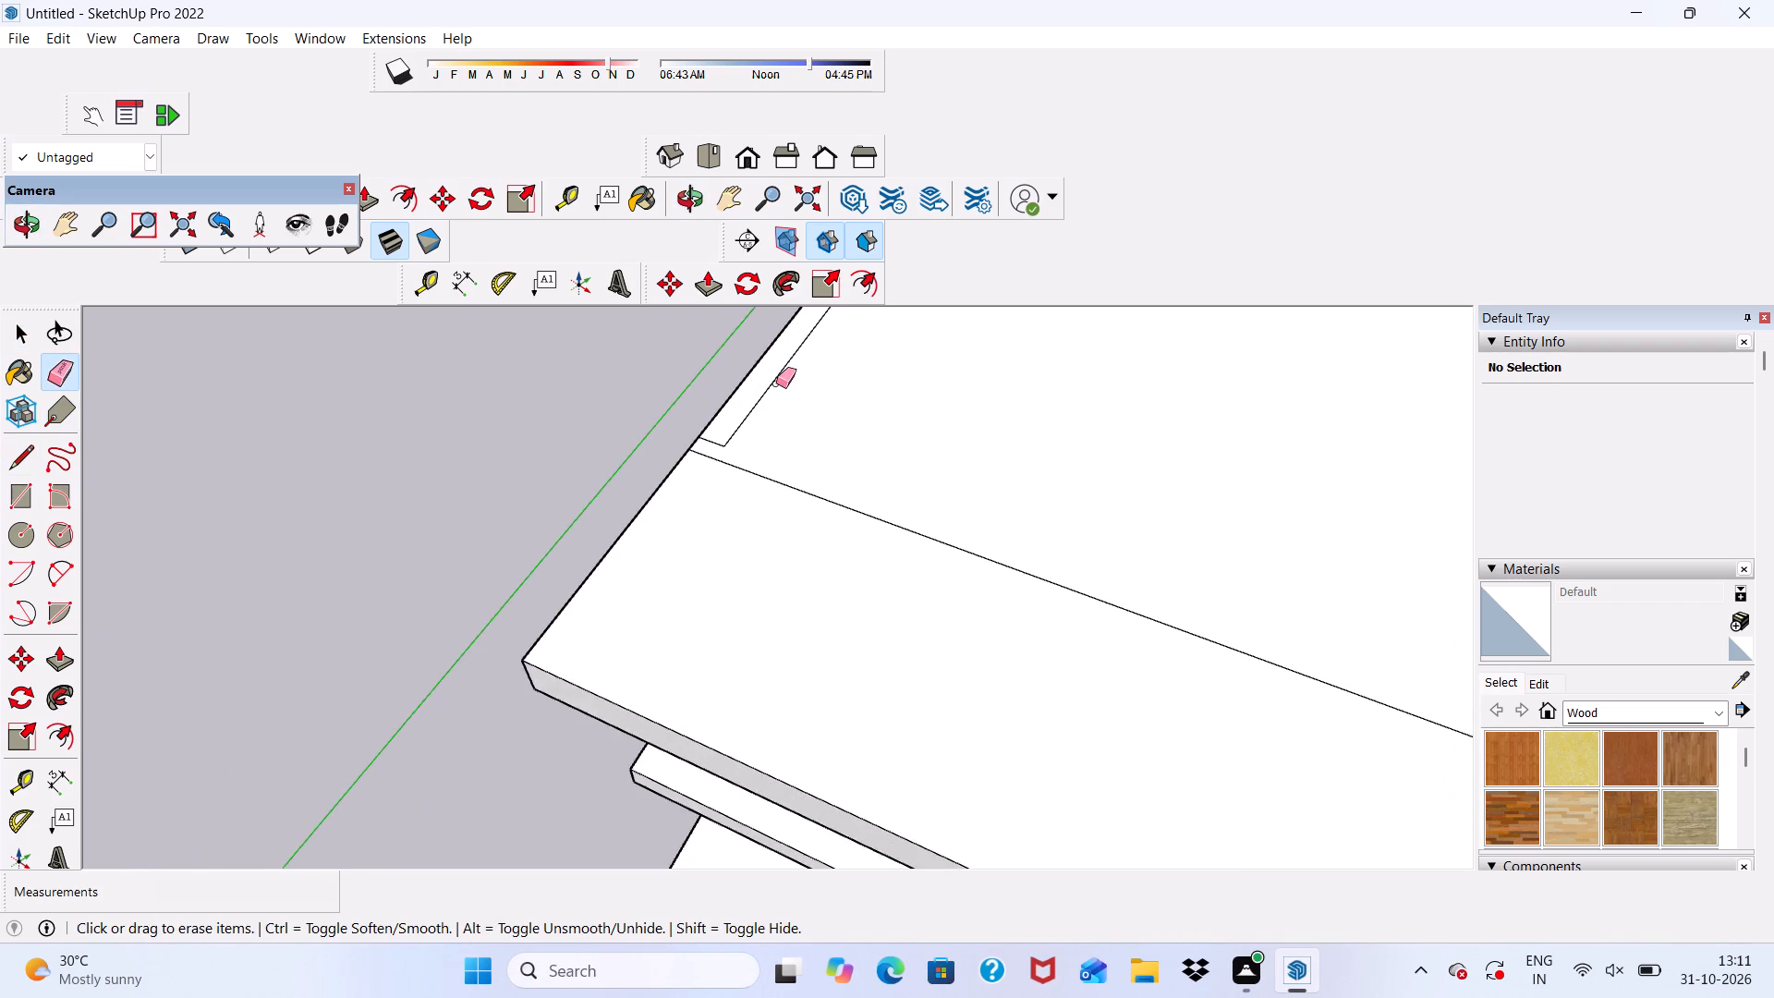
{"action": "scroll", "coordinate": [776, 383], "scroll_direction": "up", "scroll_amount": 3}
{"action": "left_click_drag", "start_coordinate": [776, 383], "coordinate": [742, 399]}
{"action": "left_click", "coordinate": [714, 441]}
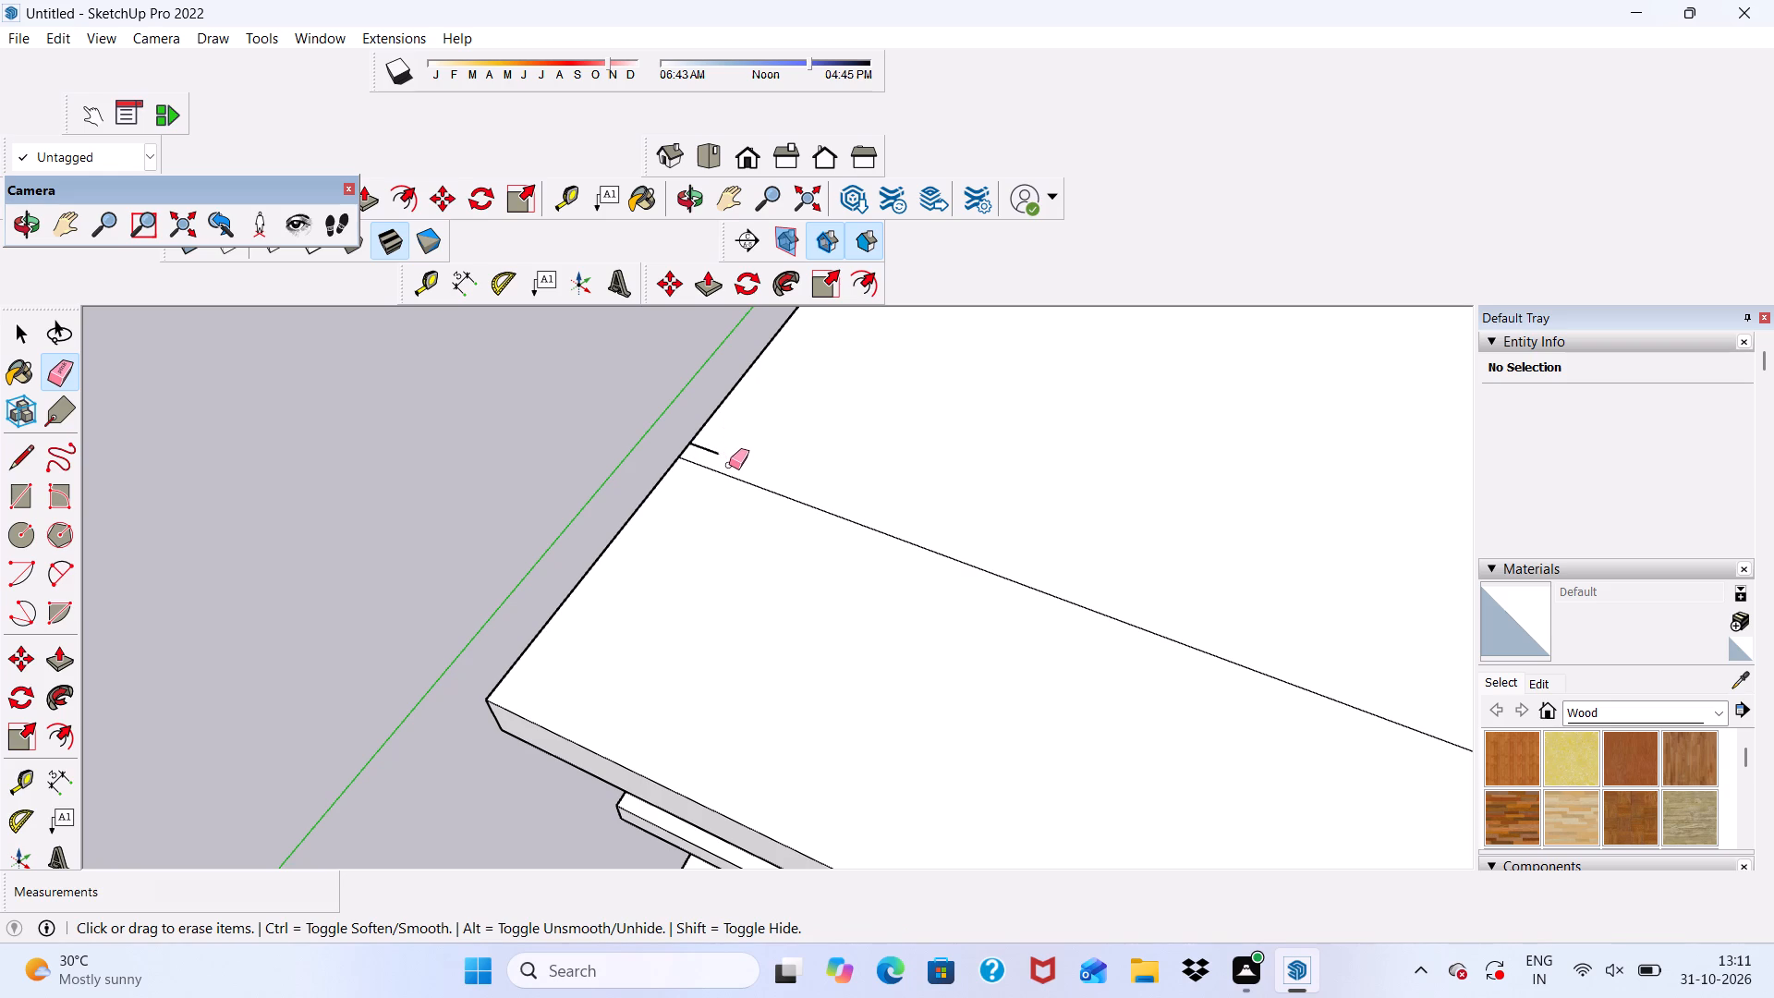
{"action": "scroll", "coordinate": [770, 498], "scroll_direction": "down", "scroll_amount": 10}
{"action": "scroll", "coordinate": [779, 465], "scroll_direction": "up", "scroll_amount": 5}
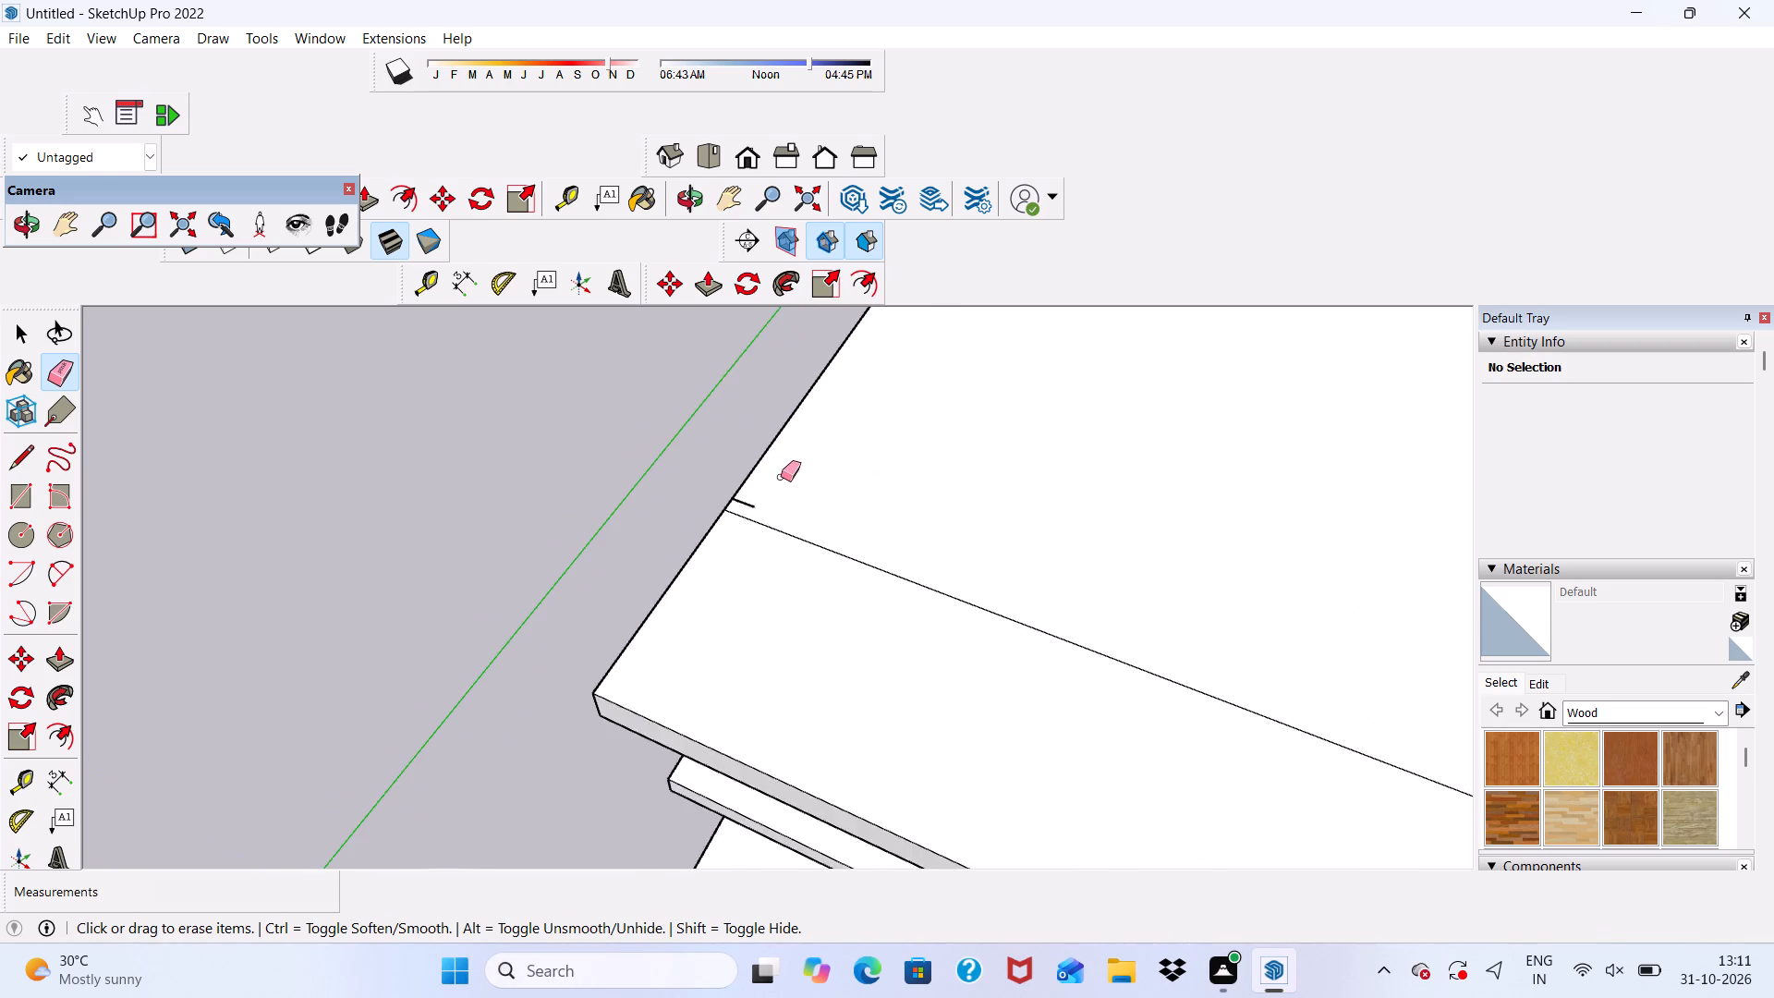
{"action": "scroll", "coordinate": [781, 477], "scroll_direction": "up", "scroll_amount": 4}
{"action": "left_click", "coordinate": [725, 513]}
{"action": "left_click_drag", "start_coordinate": [740, 504], "coordinate": [740, 514]}
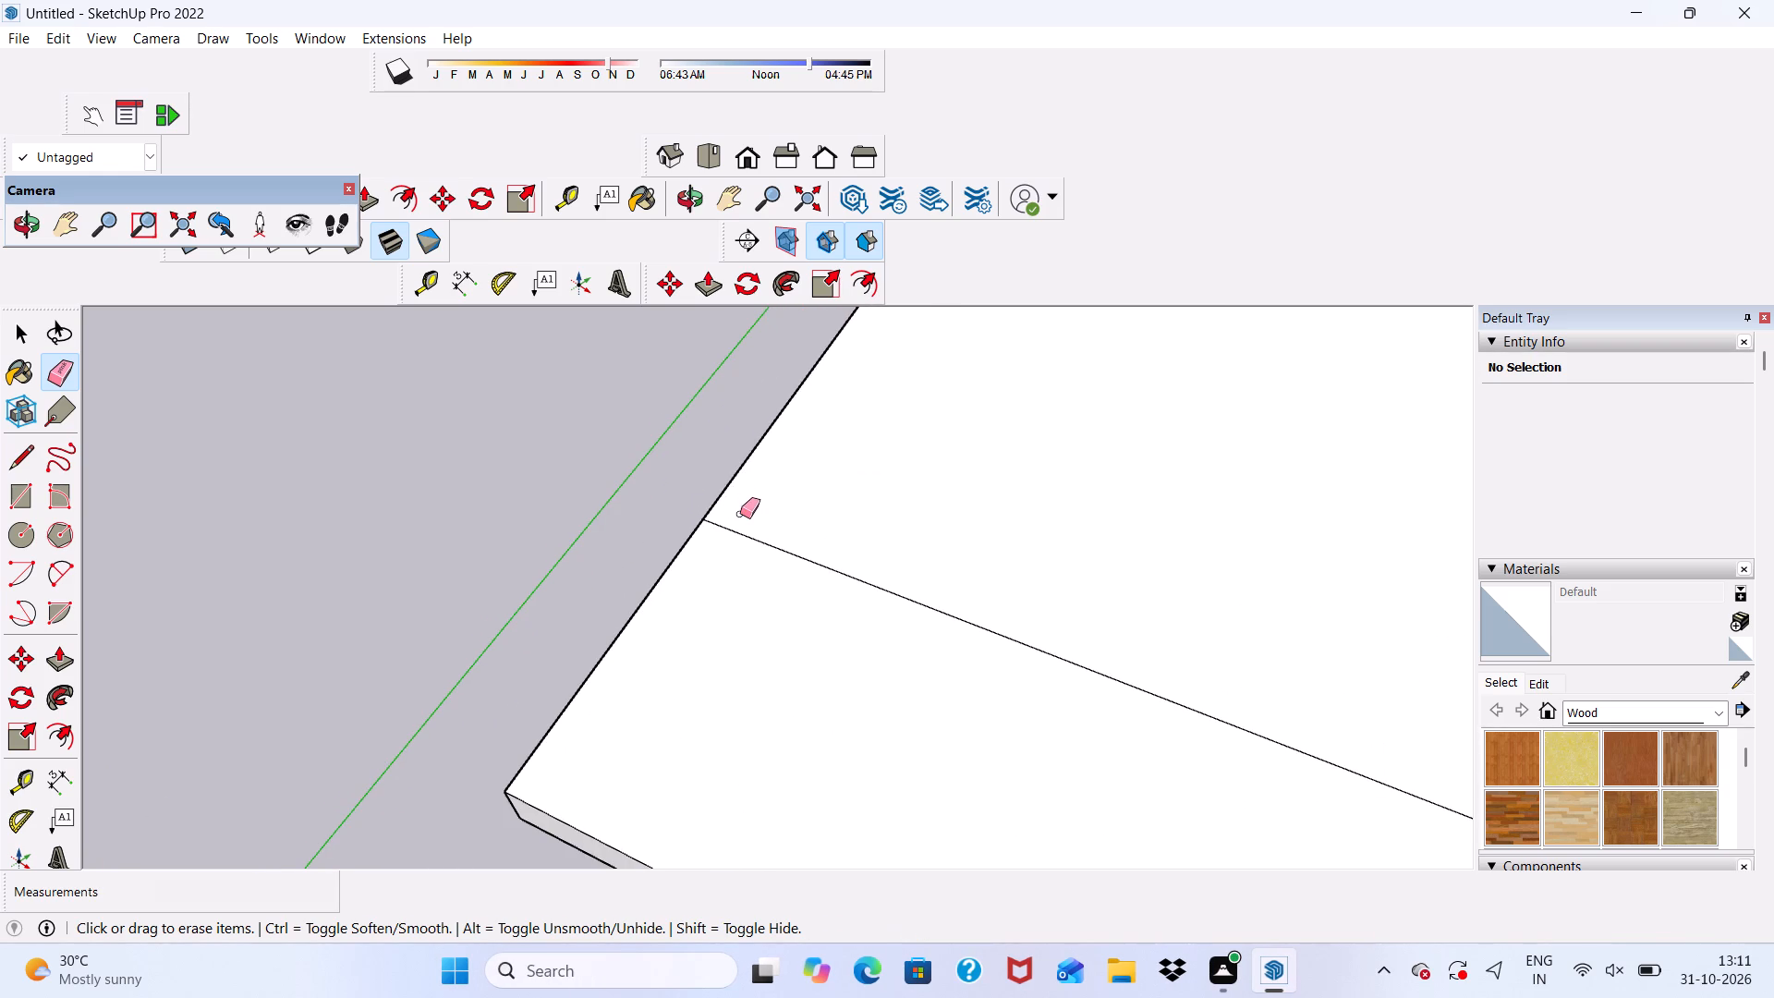
Erase the inner roof lines running beside the raised block and along the adjoining roof edge.
{"action": "scroll", "coordinate": [699, 496], "scroll_direction": "down", "scroll_amount": 18}
{"action": "middle_click_drag", "start_coordinate": [920, 547], "coordinate": [622, 429]}
{"action": "middle_click_drag", "start_coordinate": [983, 620], "coordinate": [802, 637]}
{"action": "scroll", "coordinate": [795, 637], "scroll_direction": "up", "scroll_amount": 5}
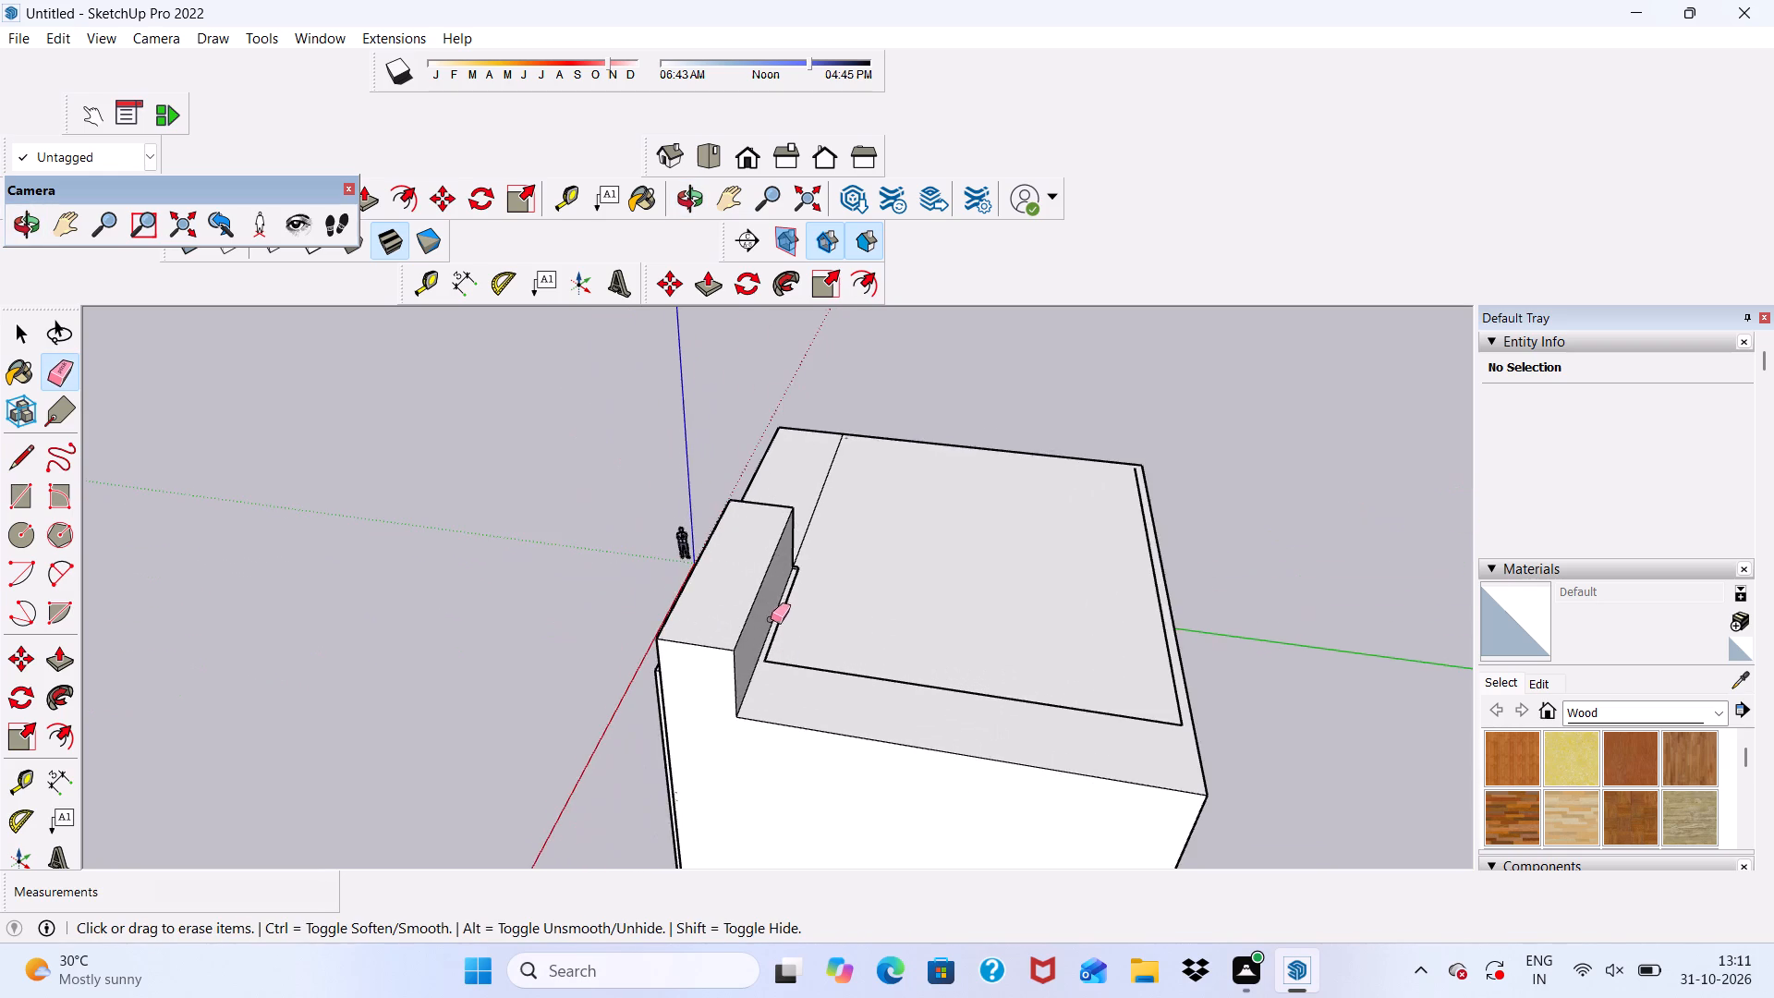
{"action": "scroll", "coordinate": [773, 631], "scroll_direction": "up", "scroll_amount": 8}
{"action": "left_click", "coordinate": [777, 616]}
{"action": "scroll", "coordinate": [850, 570], "scroll_direction": "down", "scroll_amount": 3}
{"action": "scroll", "coordinate": [856, 675], "scroll_direction": "up", "scroll_amount": 1}
{"action": "left_click_drag", "start_coordinate": [856, 675], "coordinate": [857, 698]}
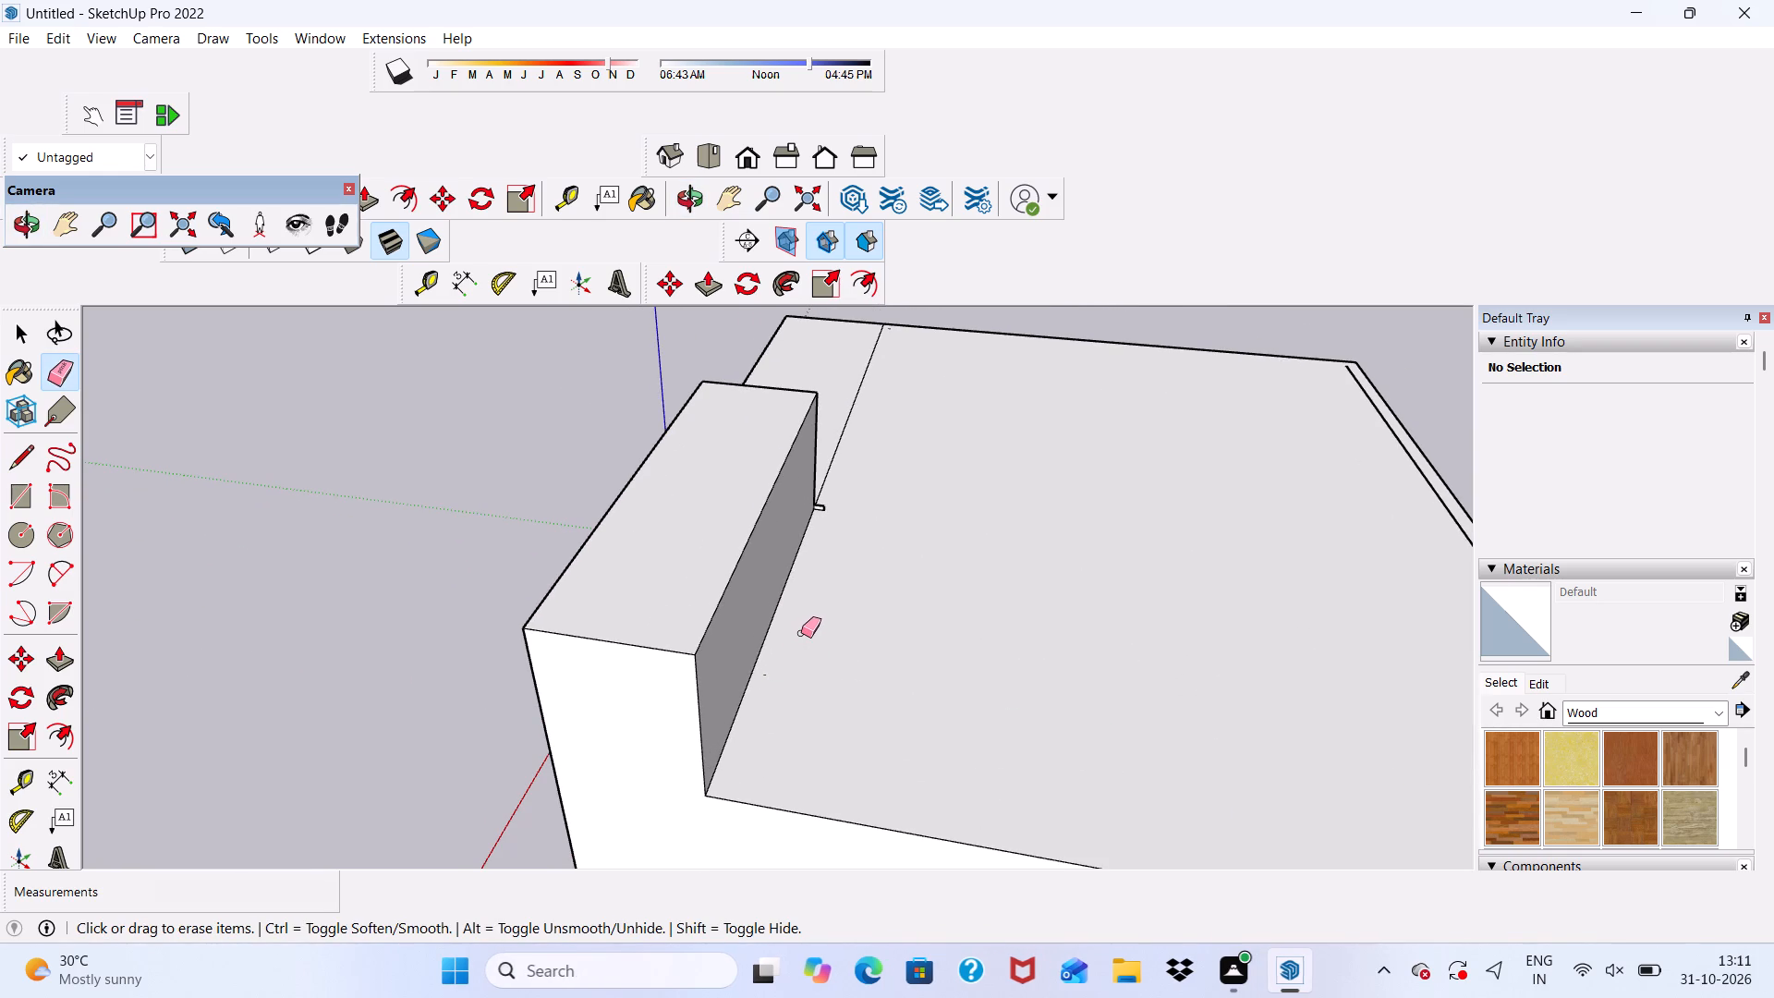
Erase the edges of the small leftover sliver face at the base corner of the raised roof block.
{"action": "scroll", "coordinate": [874, 657], "scroll_direction": "down", "scroll_amount": 7}
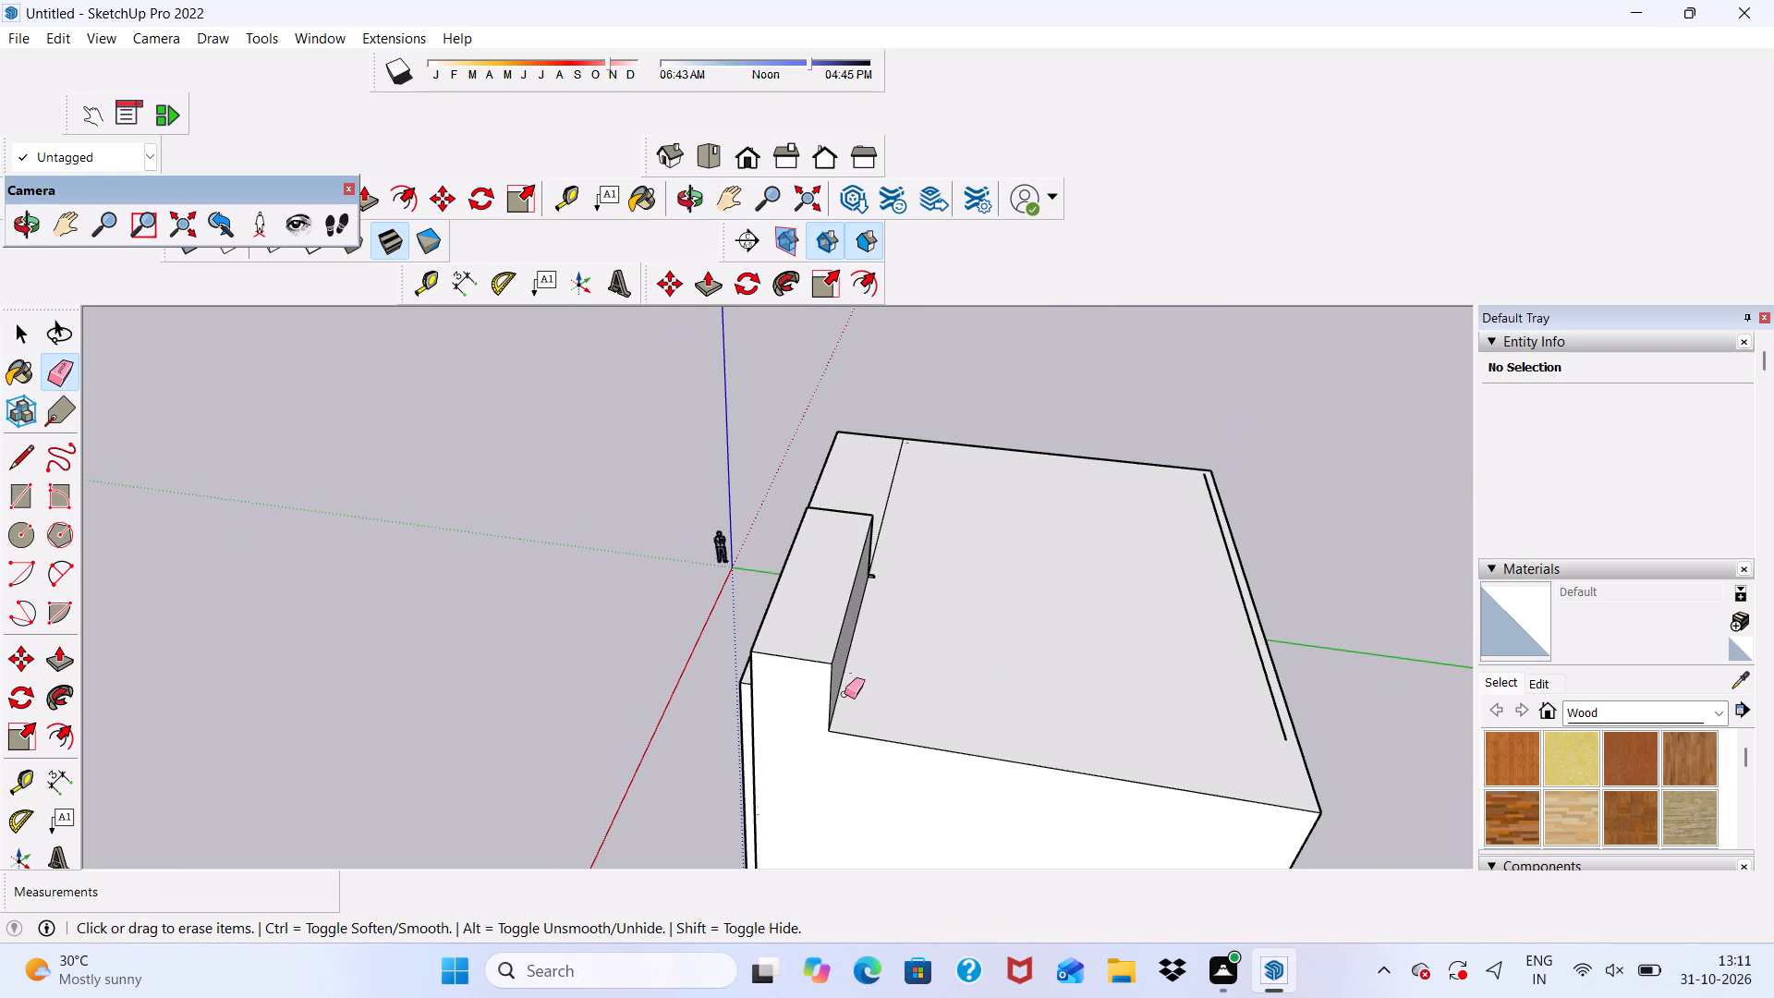
{"action": "middle_click_drag", "start_coordinate": [1070, 668], "coordinate": [854, 698]}
{"action": "scroll", "coordinate": [820, 632], "scroll_direction": "up", "scroll_amount": 15}
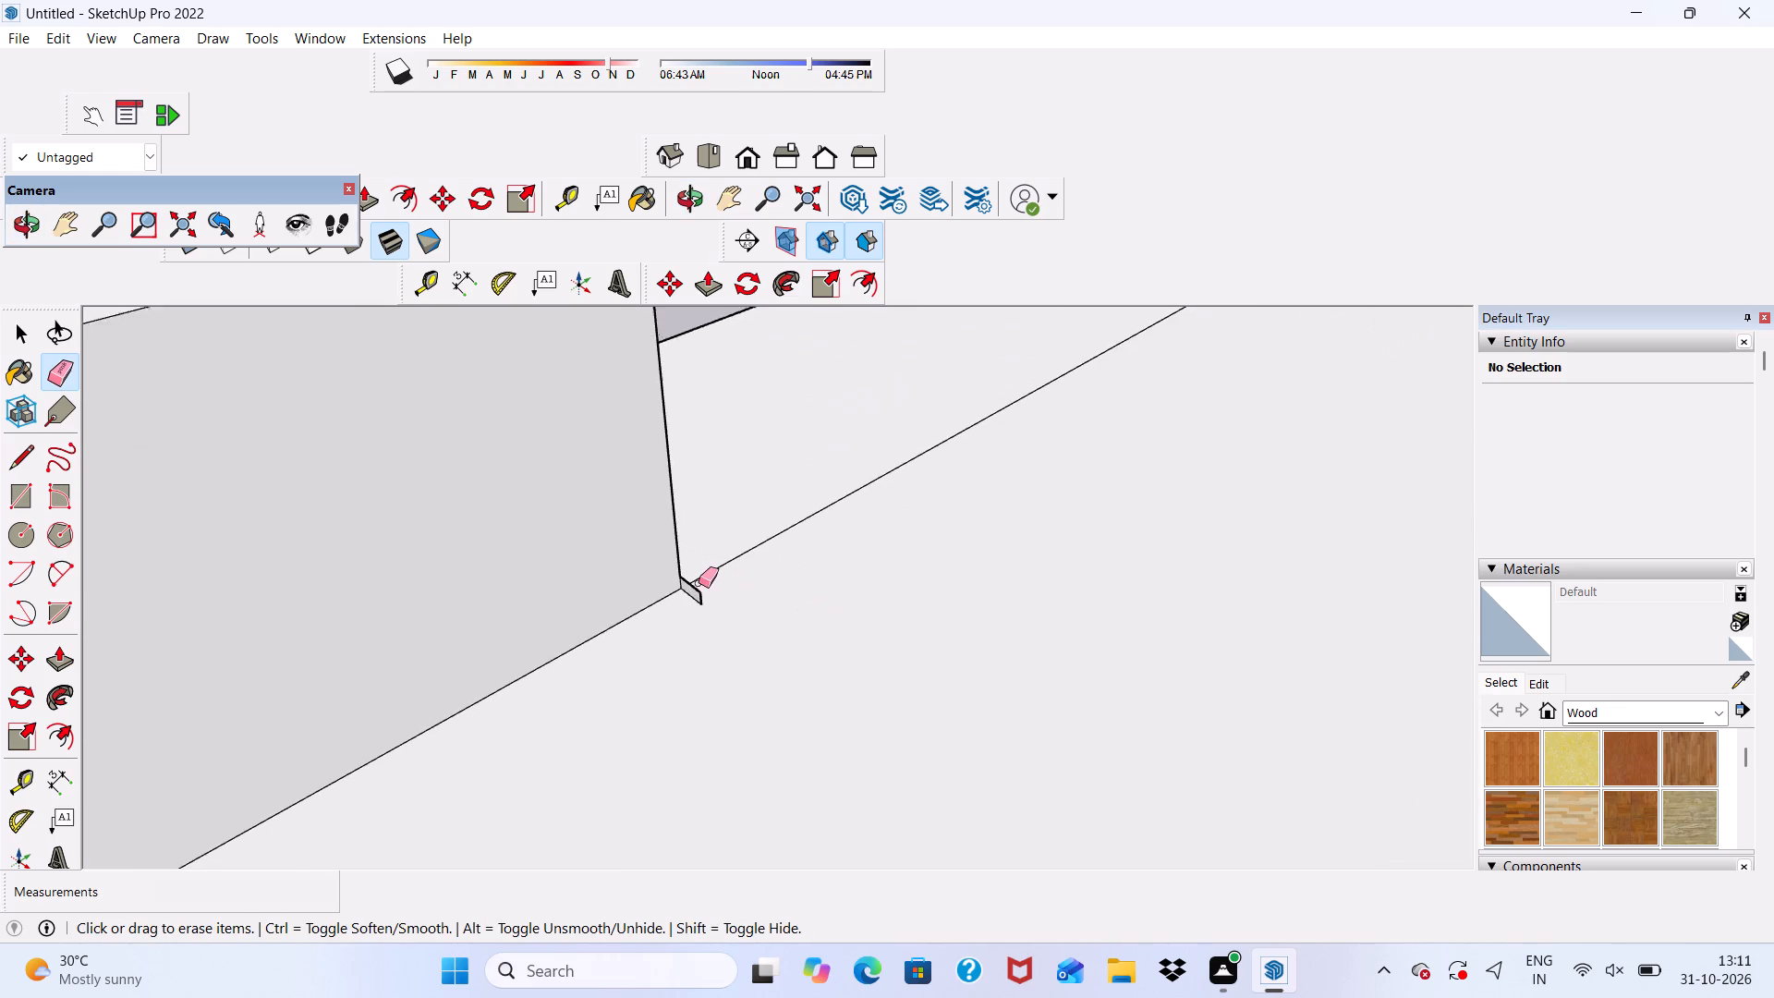
{"action": "scroll", "coordinate": [699, 583], "scroll_direction": "up", "scroll_amount": 7}
{"action": "scroll", "coordinate": [708, 615], "scroll_direction": "down", "scroll_amount": 1}
{"action": "middle_click_drag", "start_coordinate": [719, 623], "coordinate": [601, 685]}
{"action": "scroll", "coordinate": [601, 655], "scroll_direction": "up", "scroll_amount": 5}
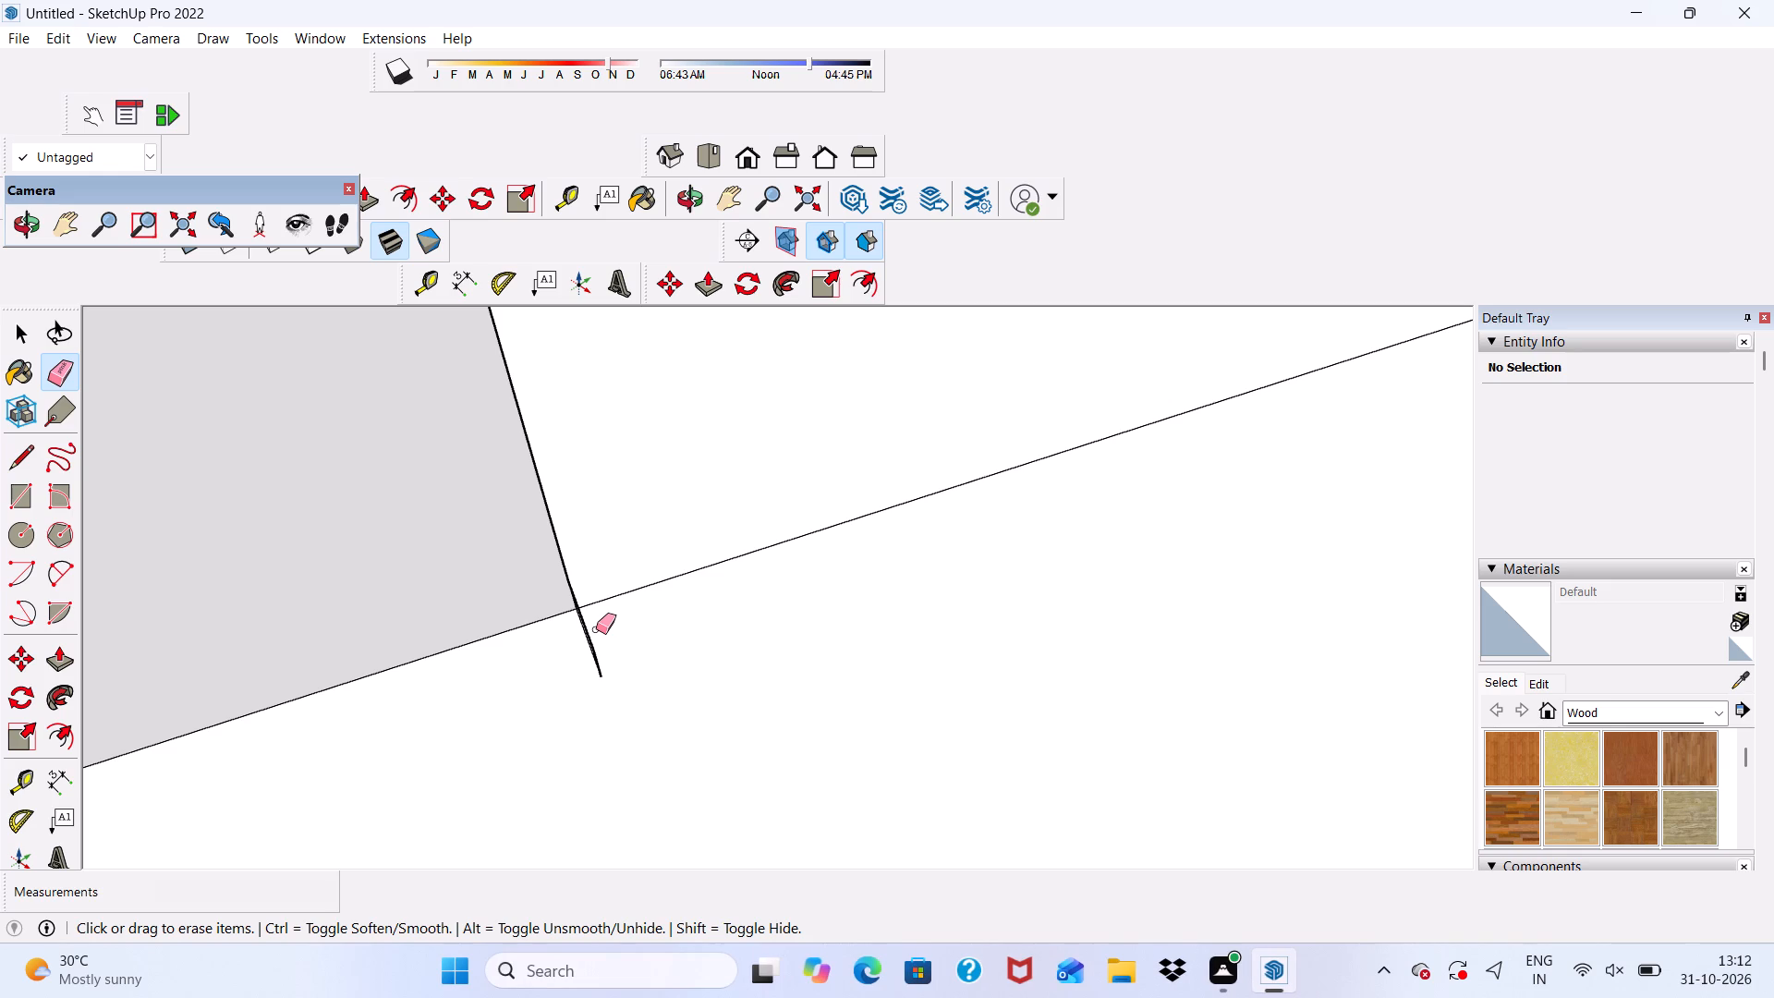
{"action": "scroll", "coordinate": [660, 657], "scroll_direction": "down", "scroll_amount": 5}
{"action": "scroll", "coordinate": [643, 663], "scroll_direction": "up", "scroll_amount": 4}
{"action": "scroll", "coordinate": [615, 660], "scroll_direction": "down", "scroll_amount": 2}
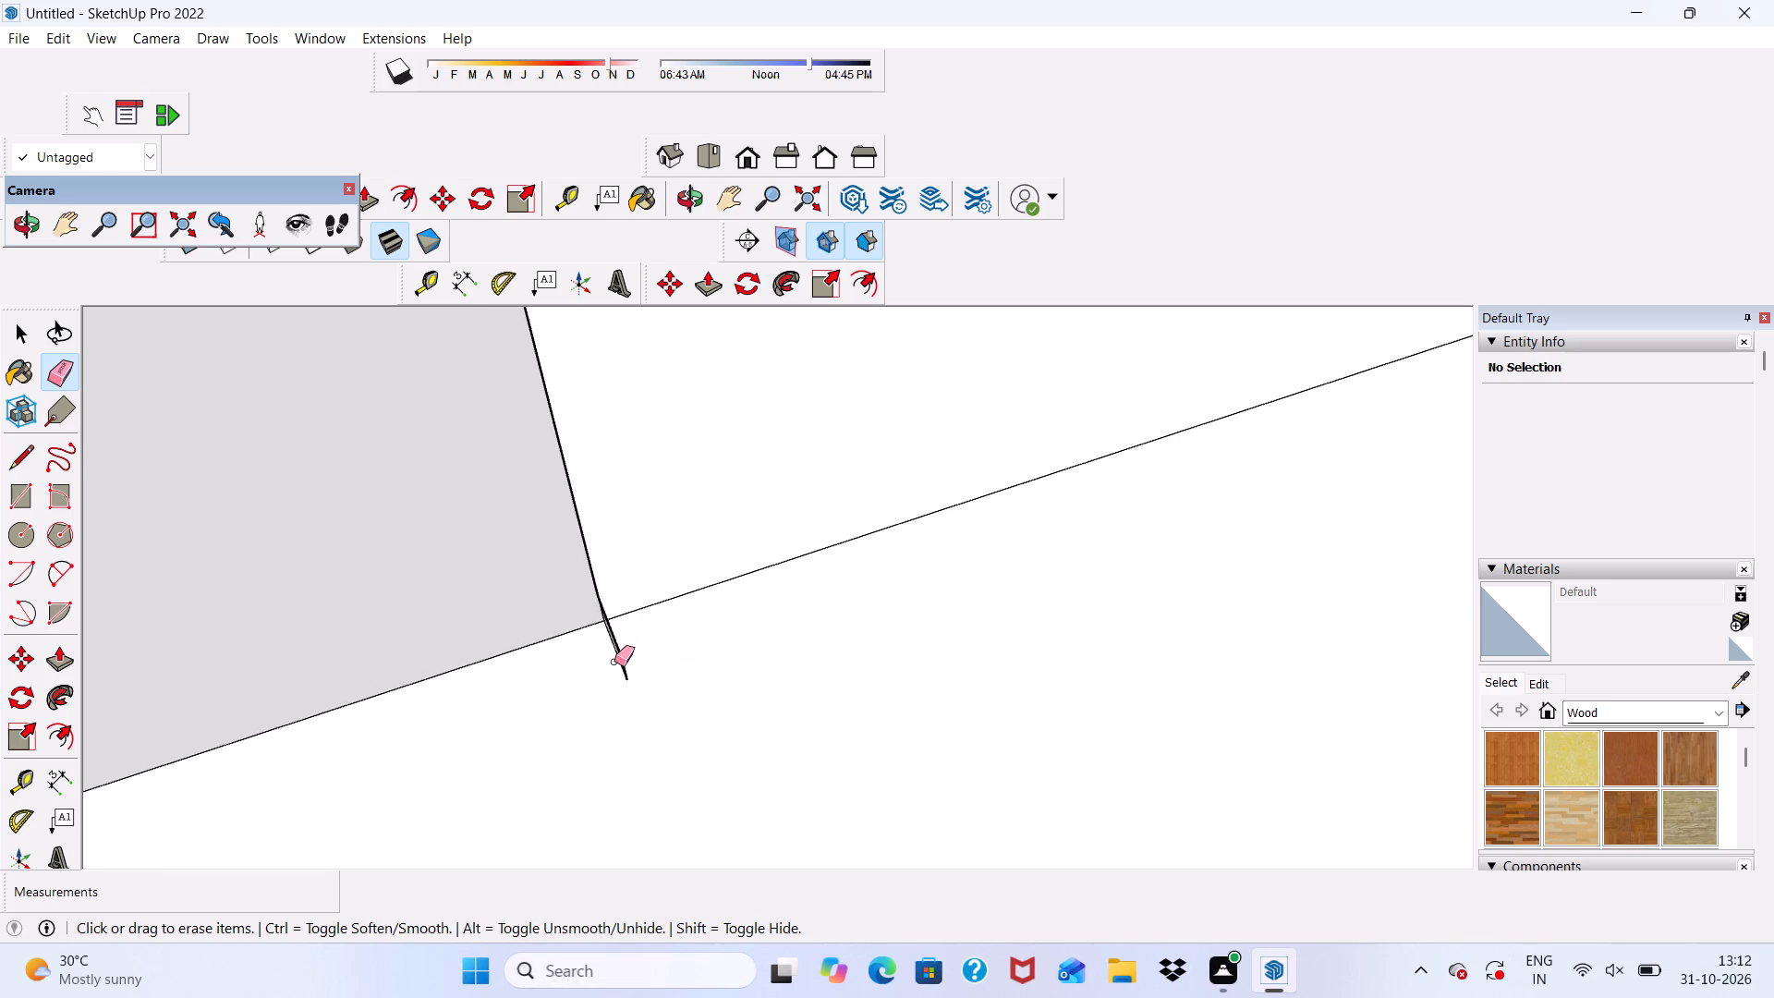
{"action": "middle_click_drag", "start_coordinate": [614, 662], "coordinate": [699, 594]}
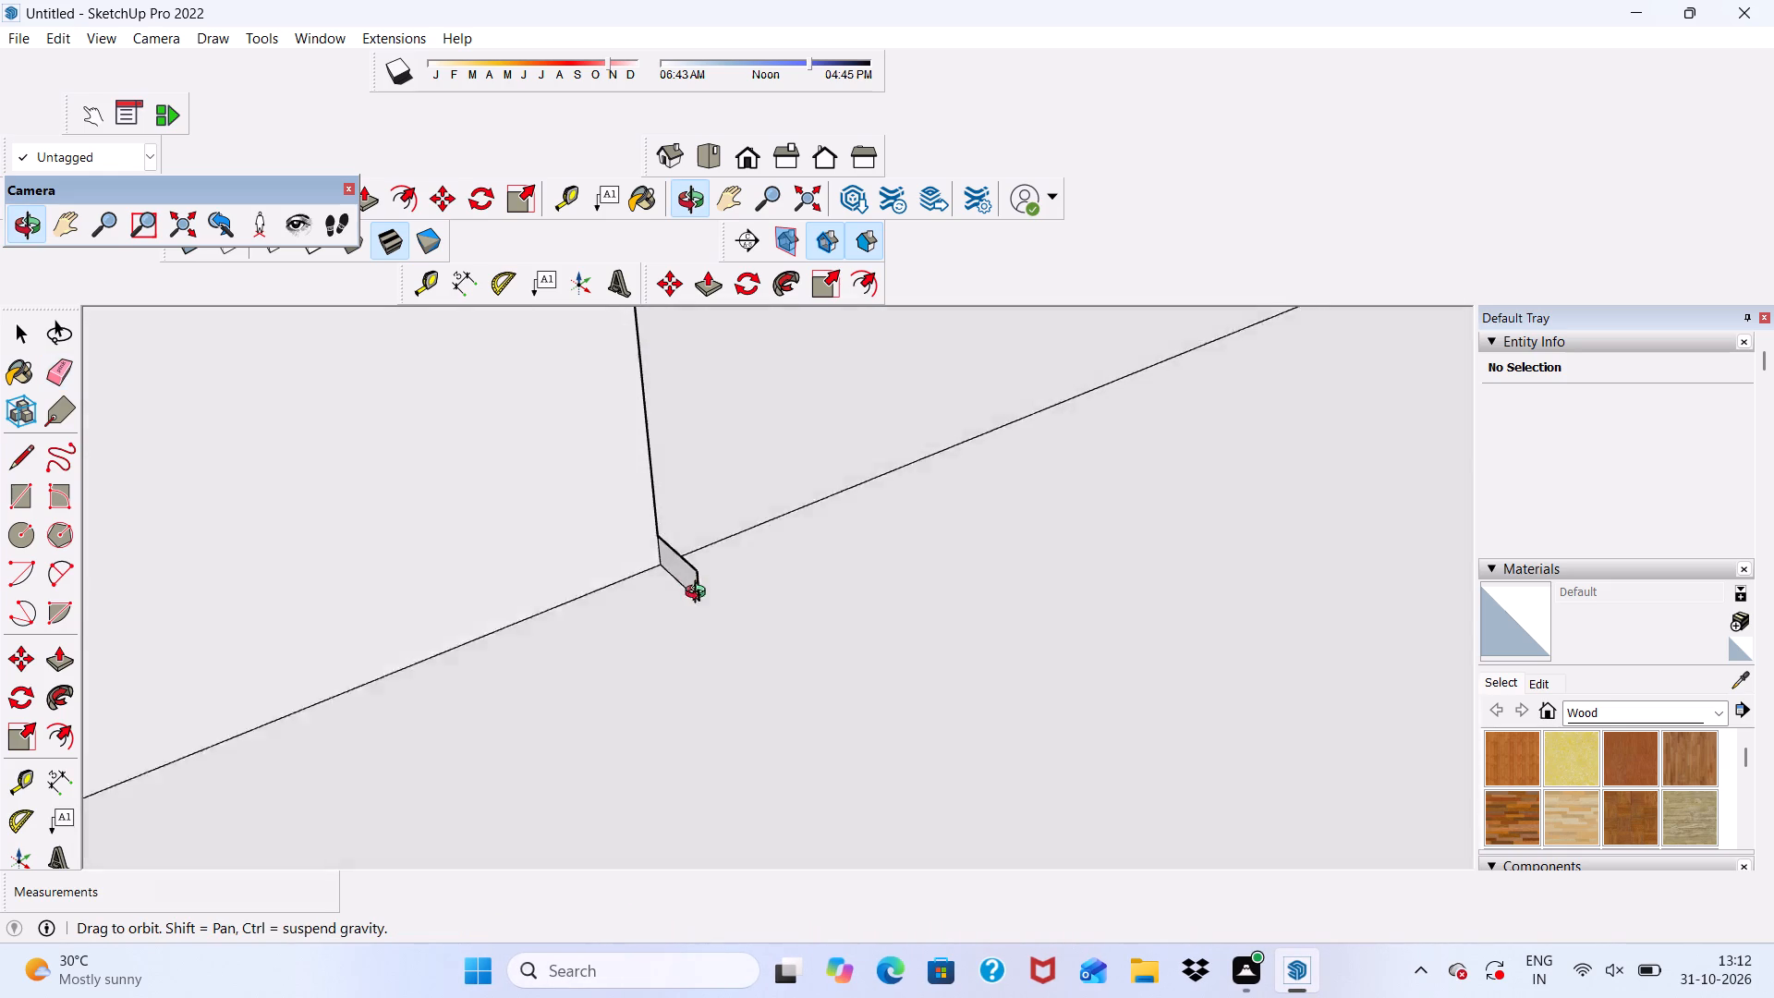
{"action": "middle_click_drag", "start_coordinate": [699, 594], "coordinate": [703, 628]}
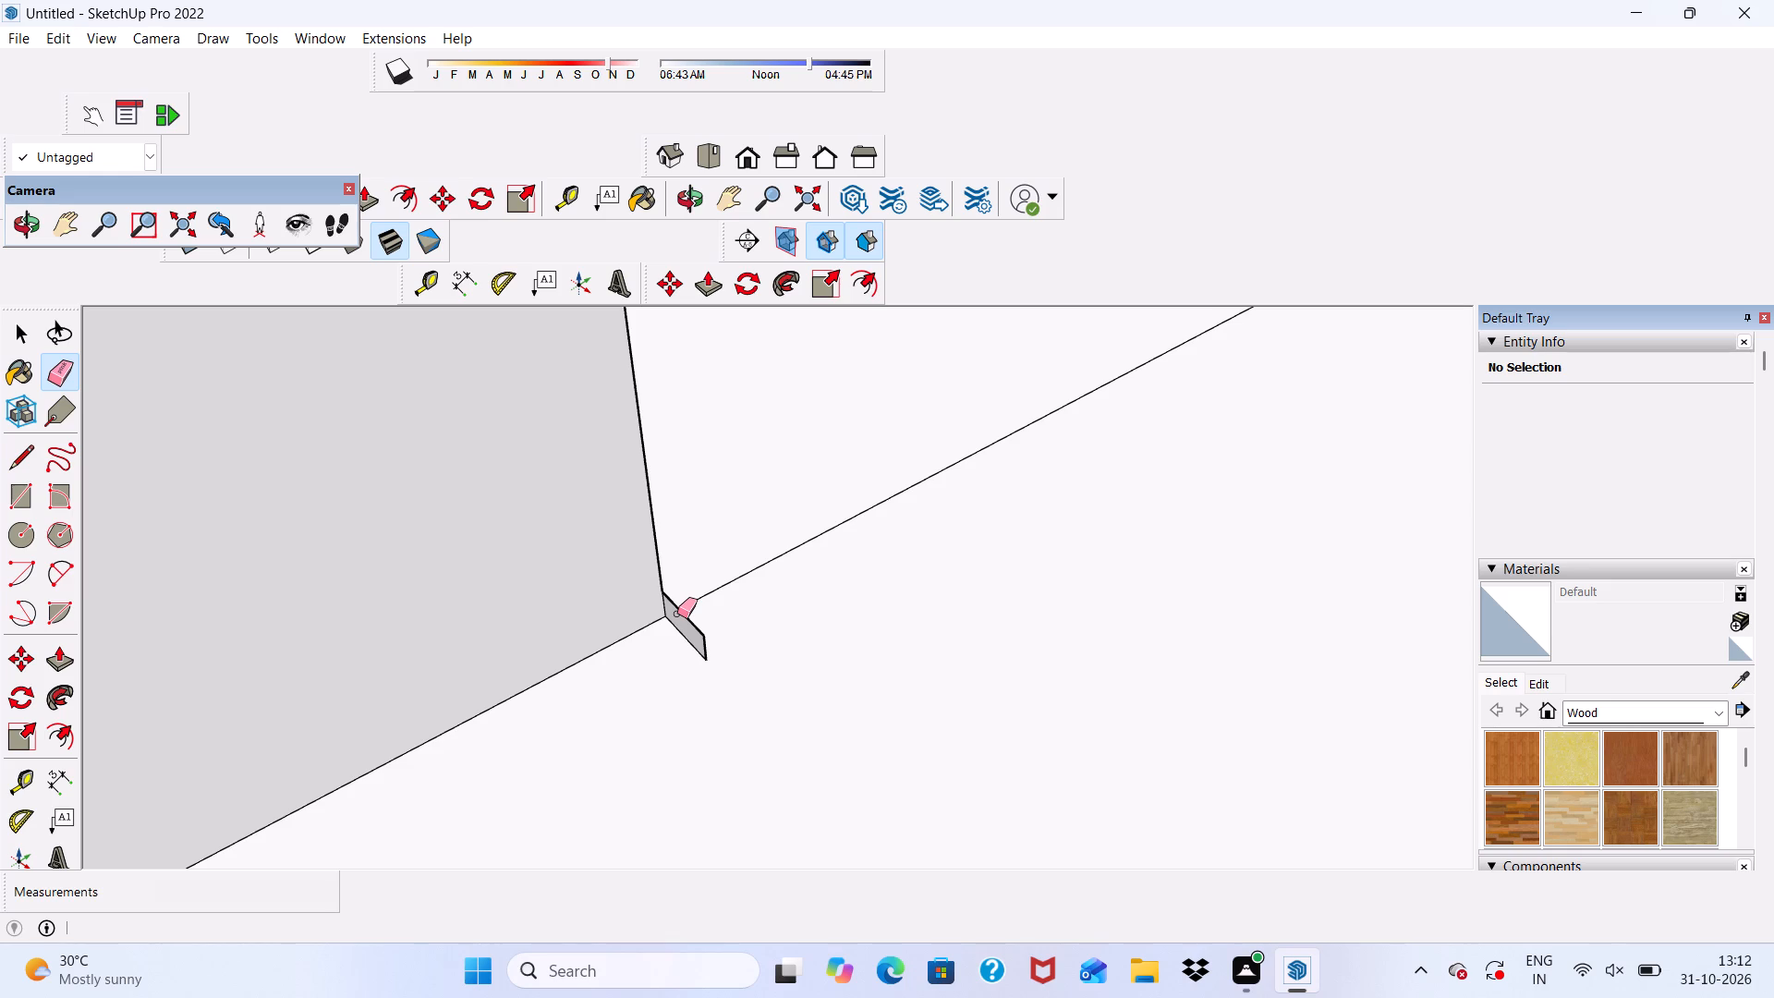
{"action": "scroll", "coordinate": [676, 615], "scroll_direction": "up", "scroll_amount": 5}
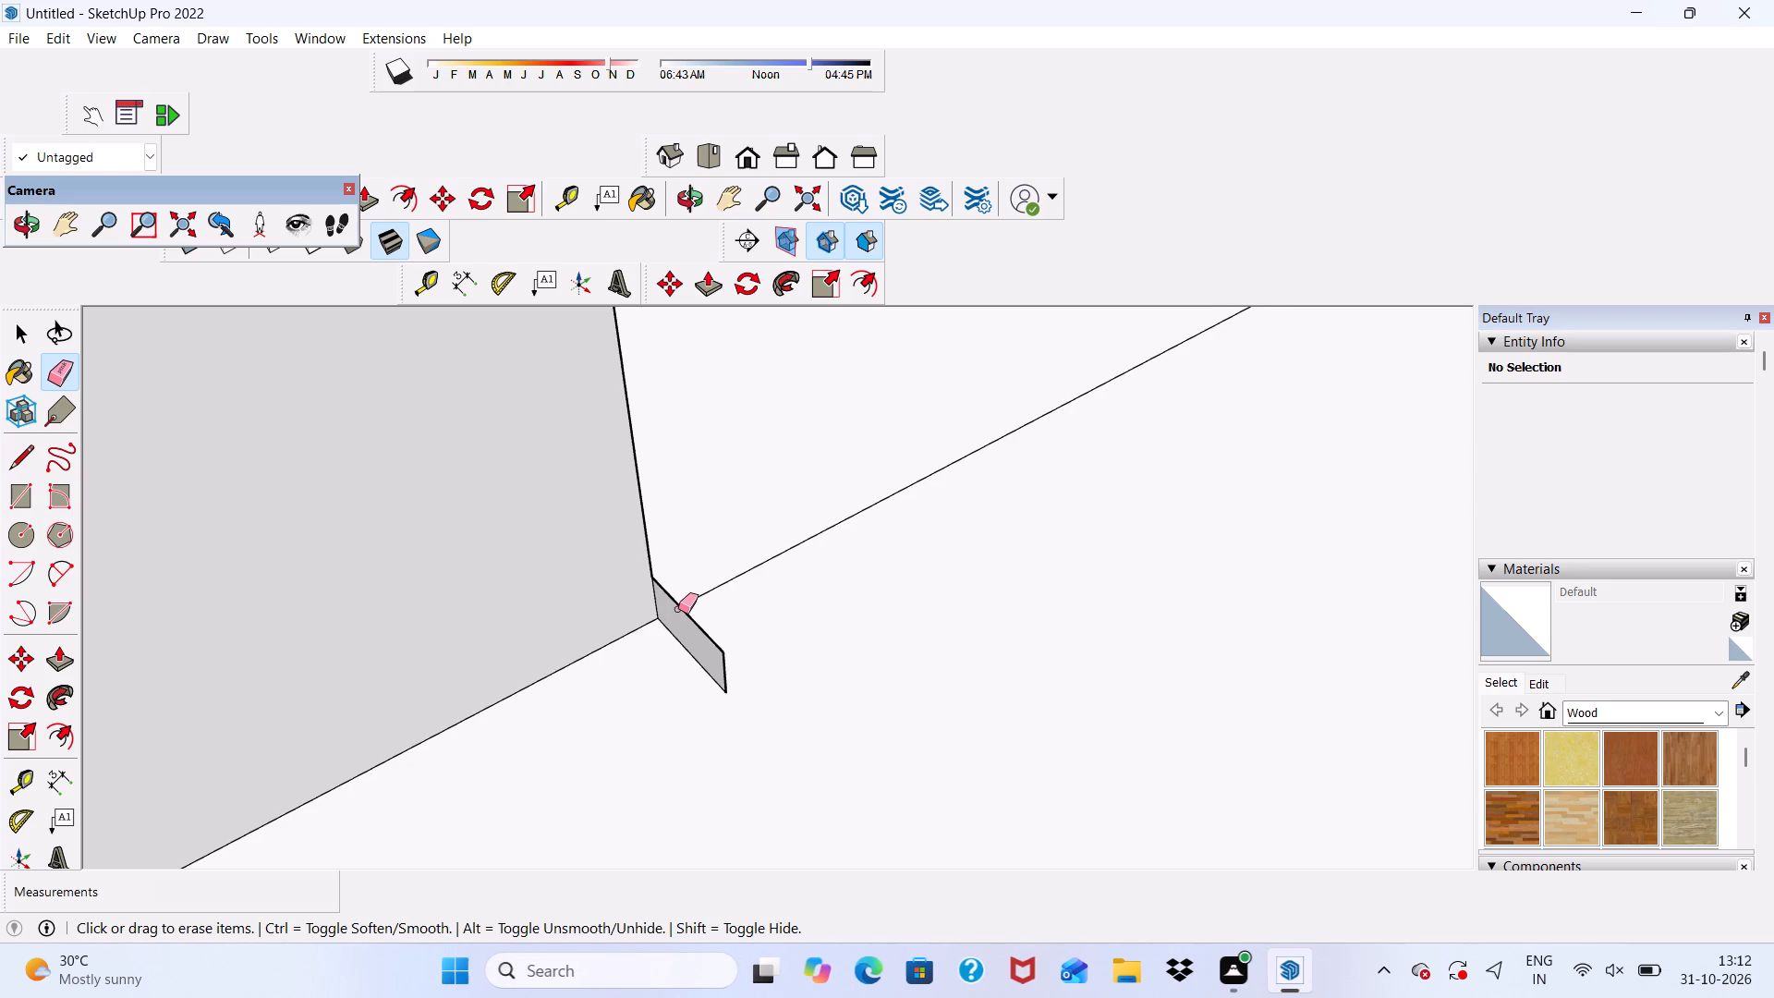
{"action": "left_click", "coordinate": [678, 609]}
{"action": "left_click", "coordinate": [693, 665]}
{"action": "left_click_drag", "start_coordinate": [711, 670], "coordinate": [721, 688]}
{"action": "left_click_drag", "start_coordinate": [722, 681], "coordinate": [730, 681]}
{"action": "scroll", "coordinate": [723, 655], "scroll_direction": "down", "scroll_amount": 5}
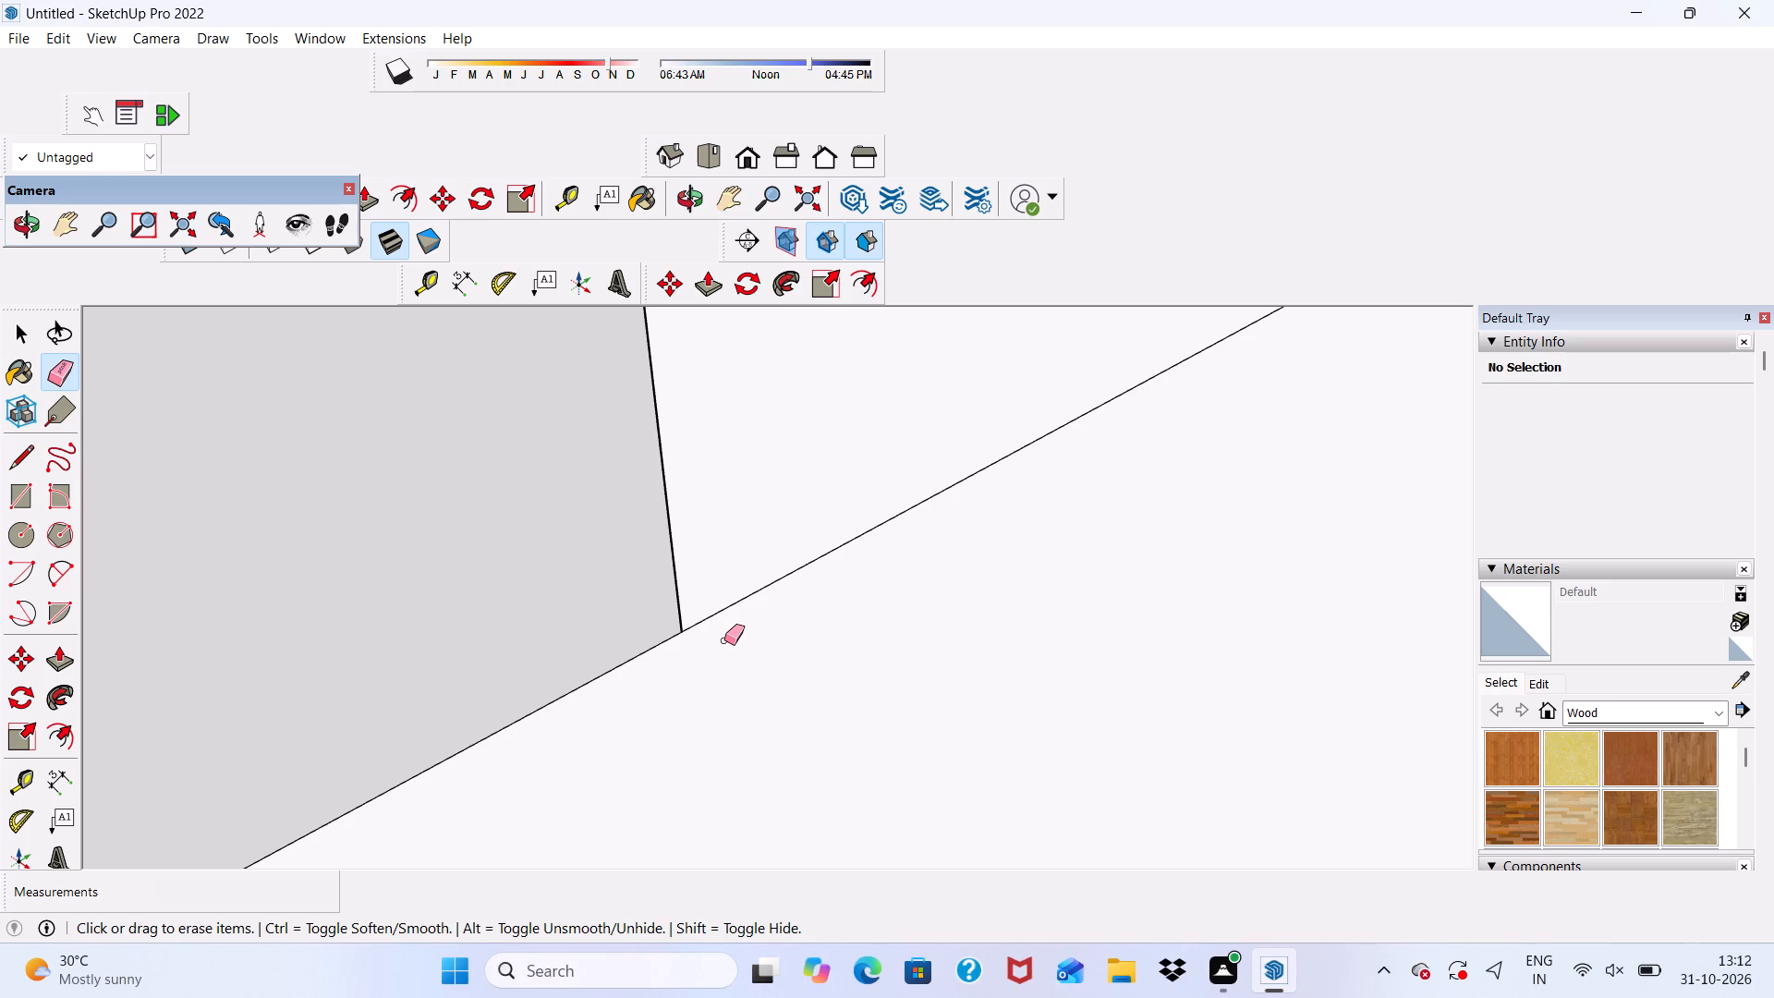
{"action": "scroll", "coordinate": [719, 669], "scroll_direction": "down", "scroll_amount": 5}
{"action": "scroll", "coordinate": [694, 761], "scroll_direction": "down", "scroll_amount": 14}
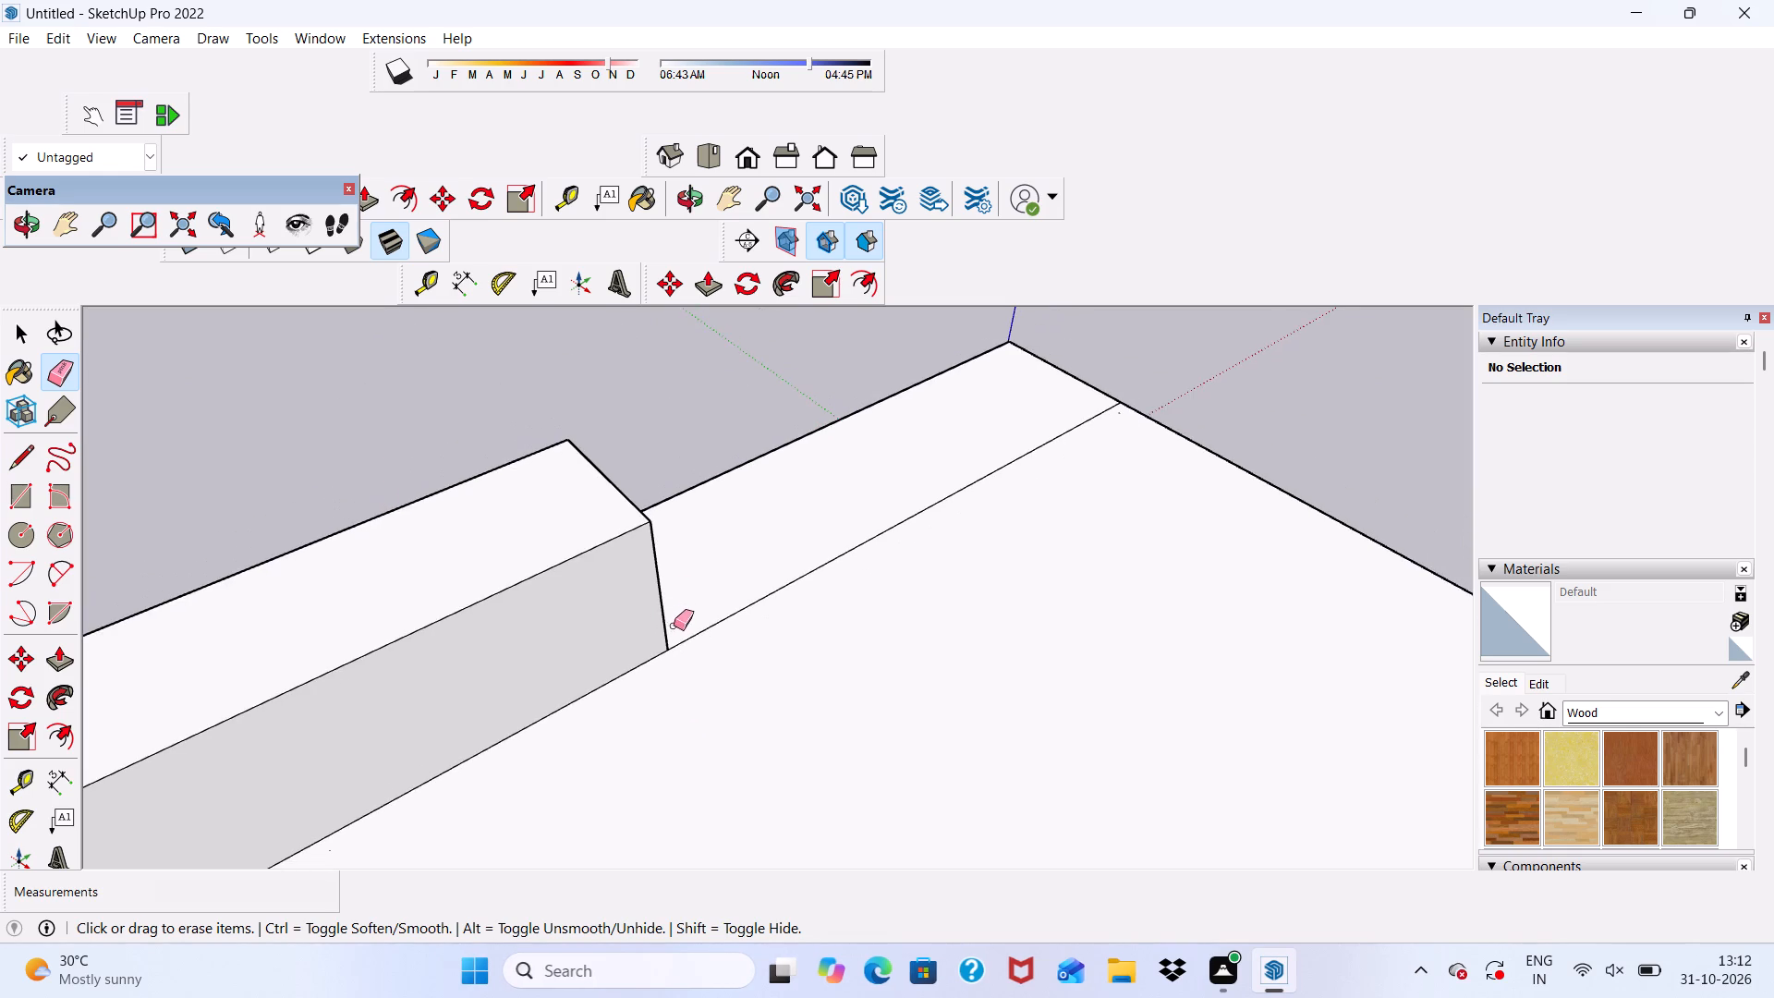
Erase the leftover edge at the front base corner of the raised roof block.
{"action": "middle_click_drag", "start_coordinate": [677, 629], "coordinate": [1294, 593]}
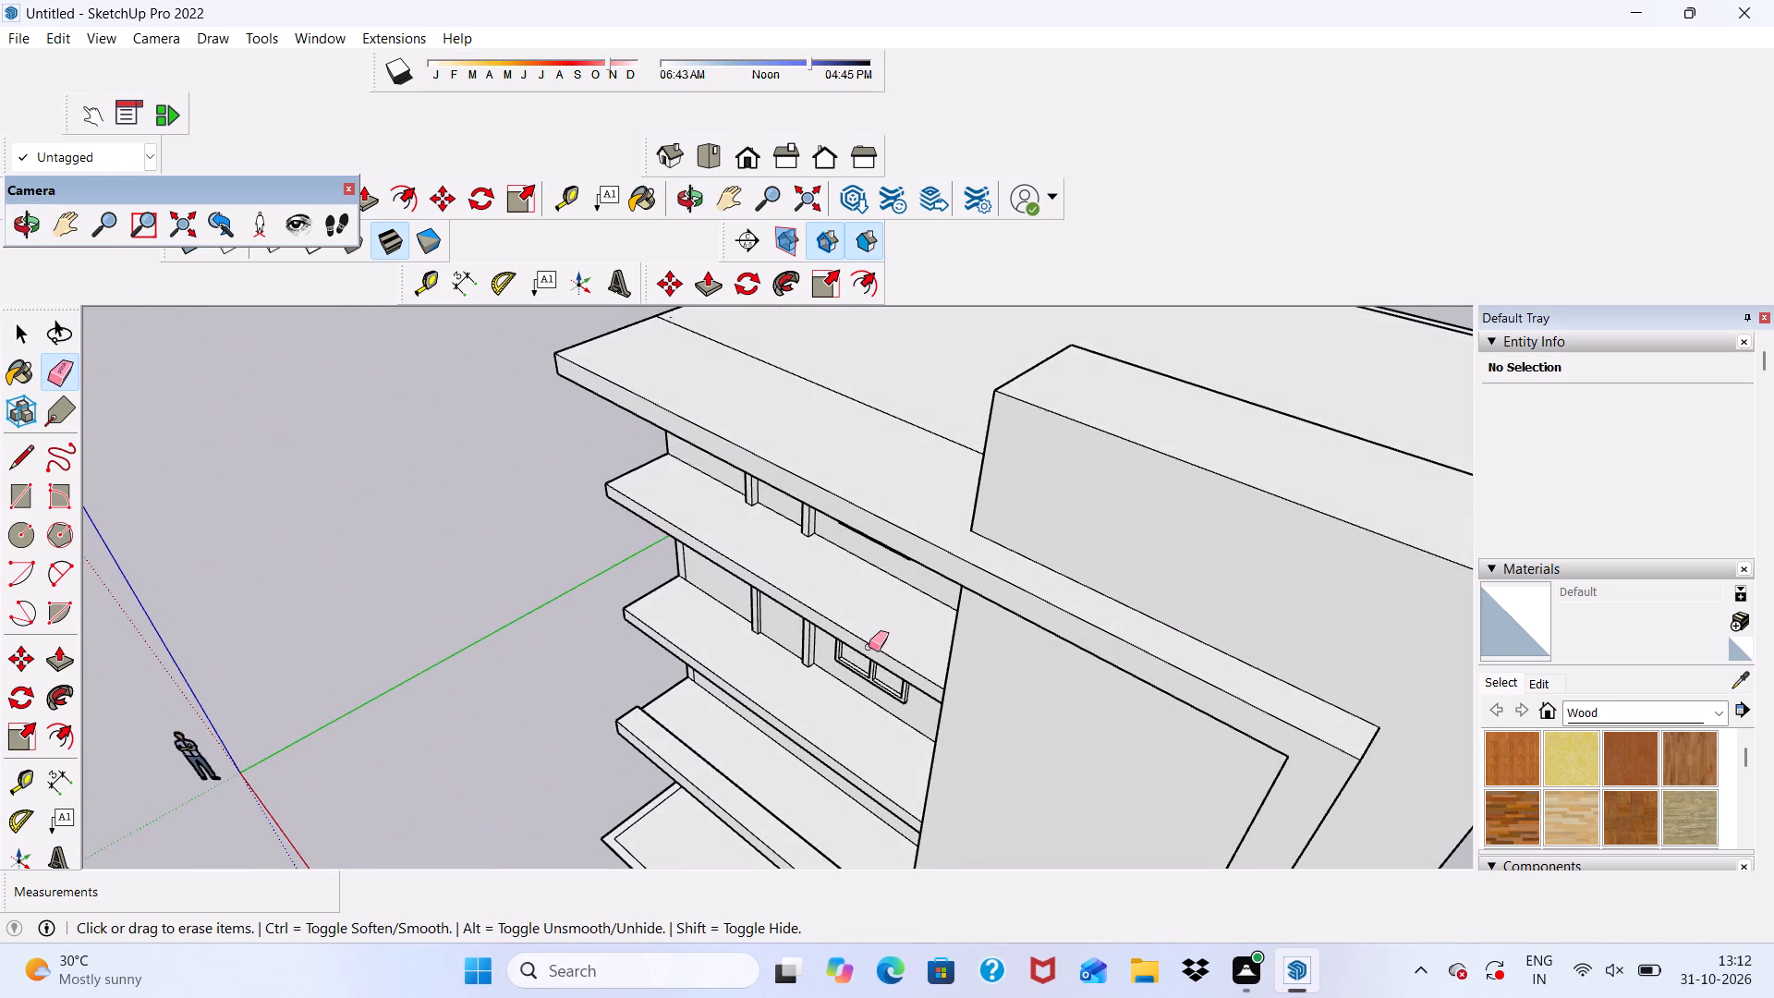
{"action": "middle_click_drag", "start_coordinate": [911, 571], "coordinate": [1110, 491]}
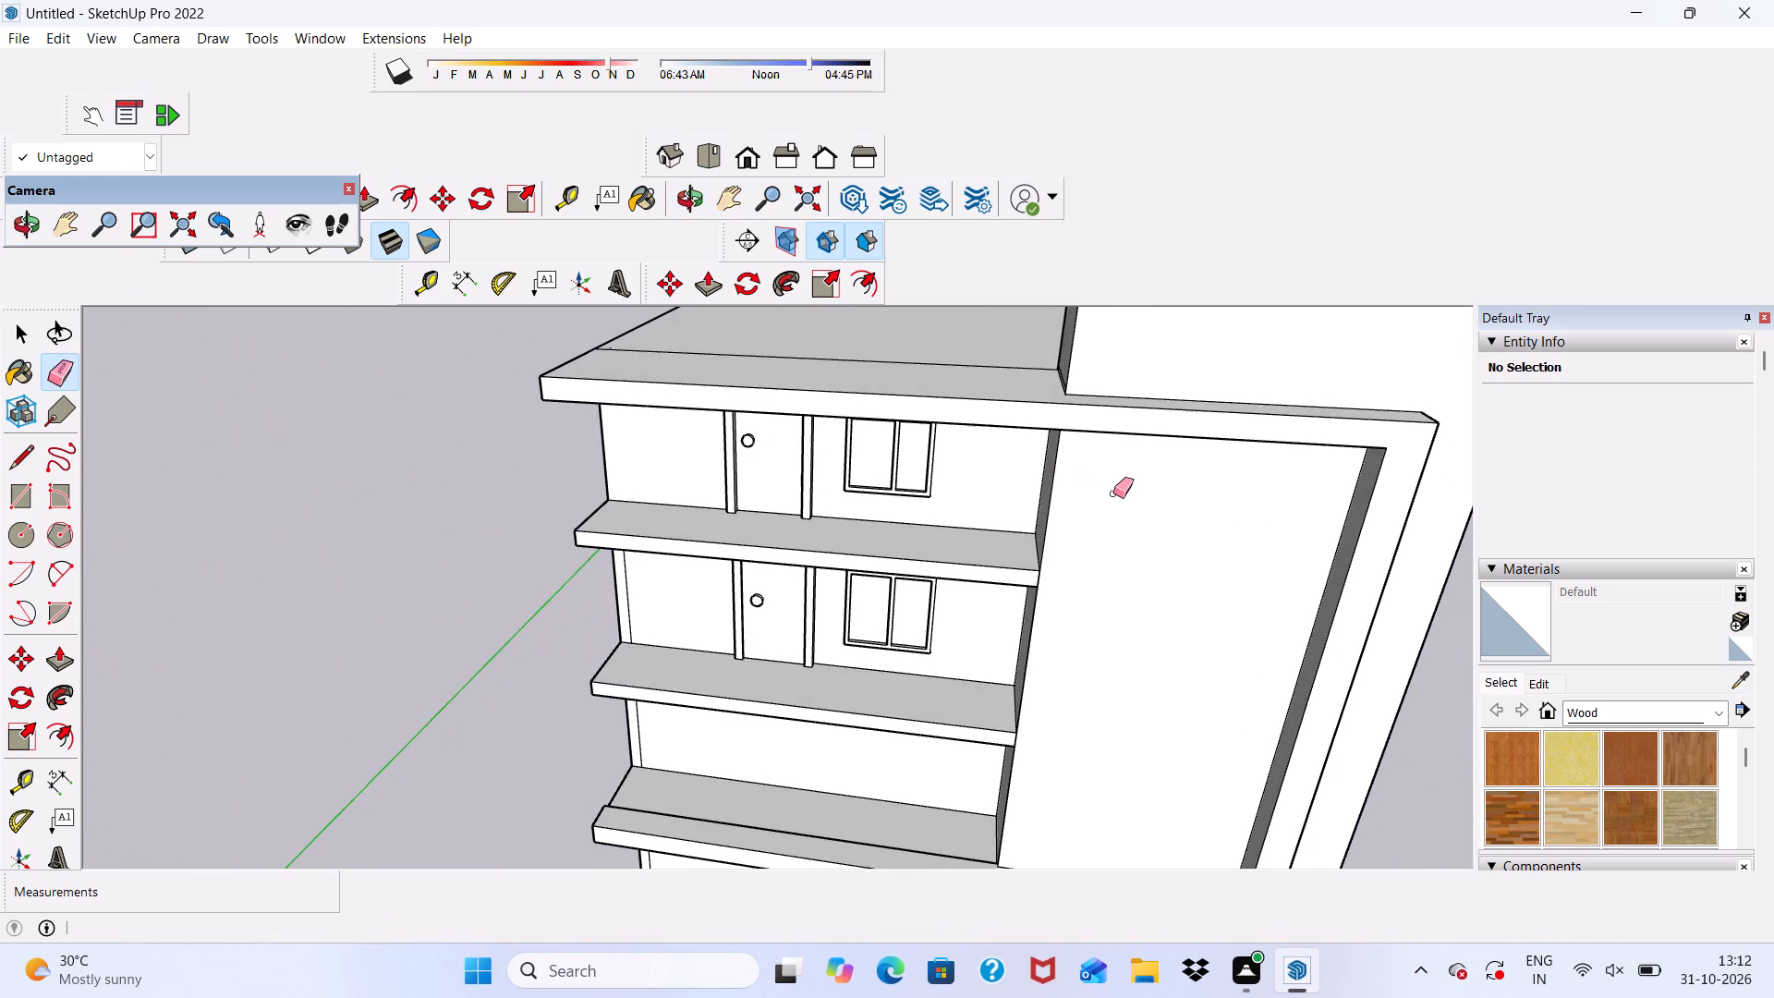
{"action": "scroll", "coordinate": [1098, 501], "scroll_direction": "down", "scroll_amount": 4}
{"action": "middle_click_drag", "start_coordinate": [1057, 575], "coordinate": [1106, 490]}
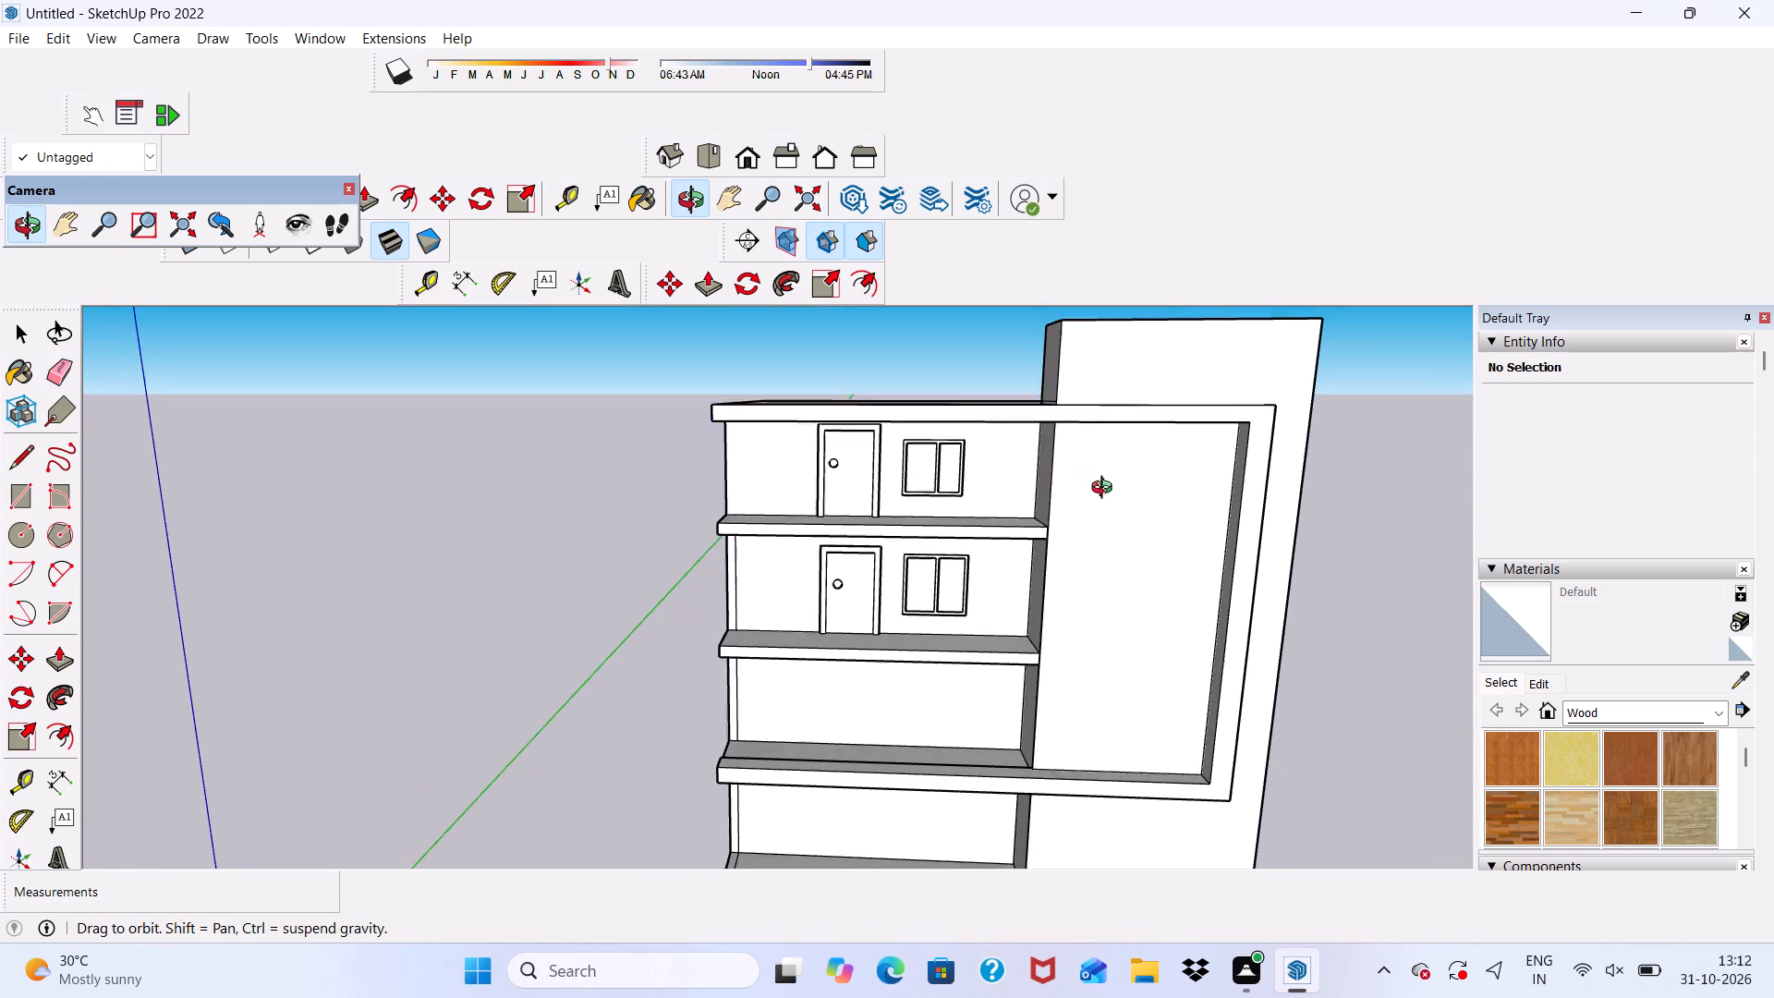
{"action": "middle_click_drag", "start_coordinate": [1106, 490], "coordinate": [1122, 529]}
{"action": "scroll", "coordinate": [1055, 413], "scroll_direction": "up", "scroll_amount": 4}
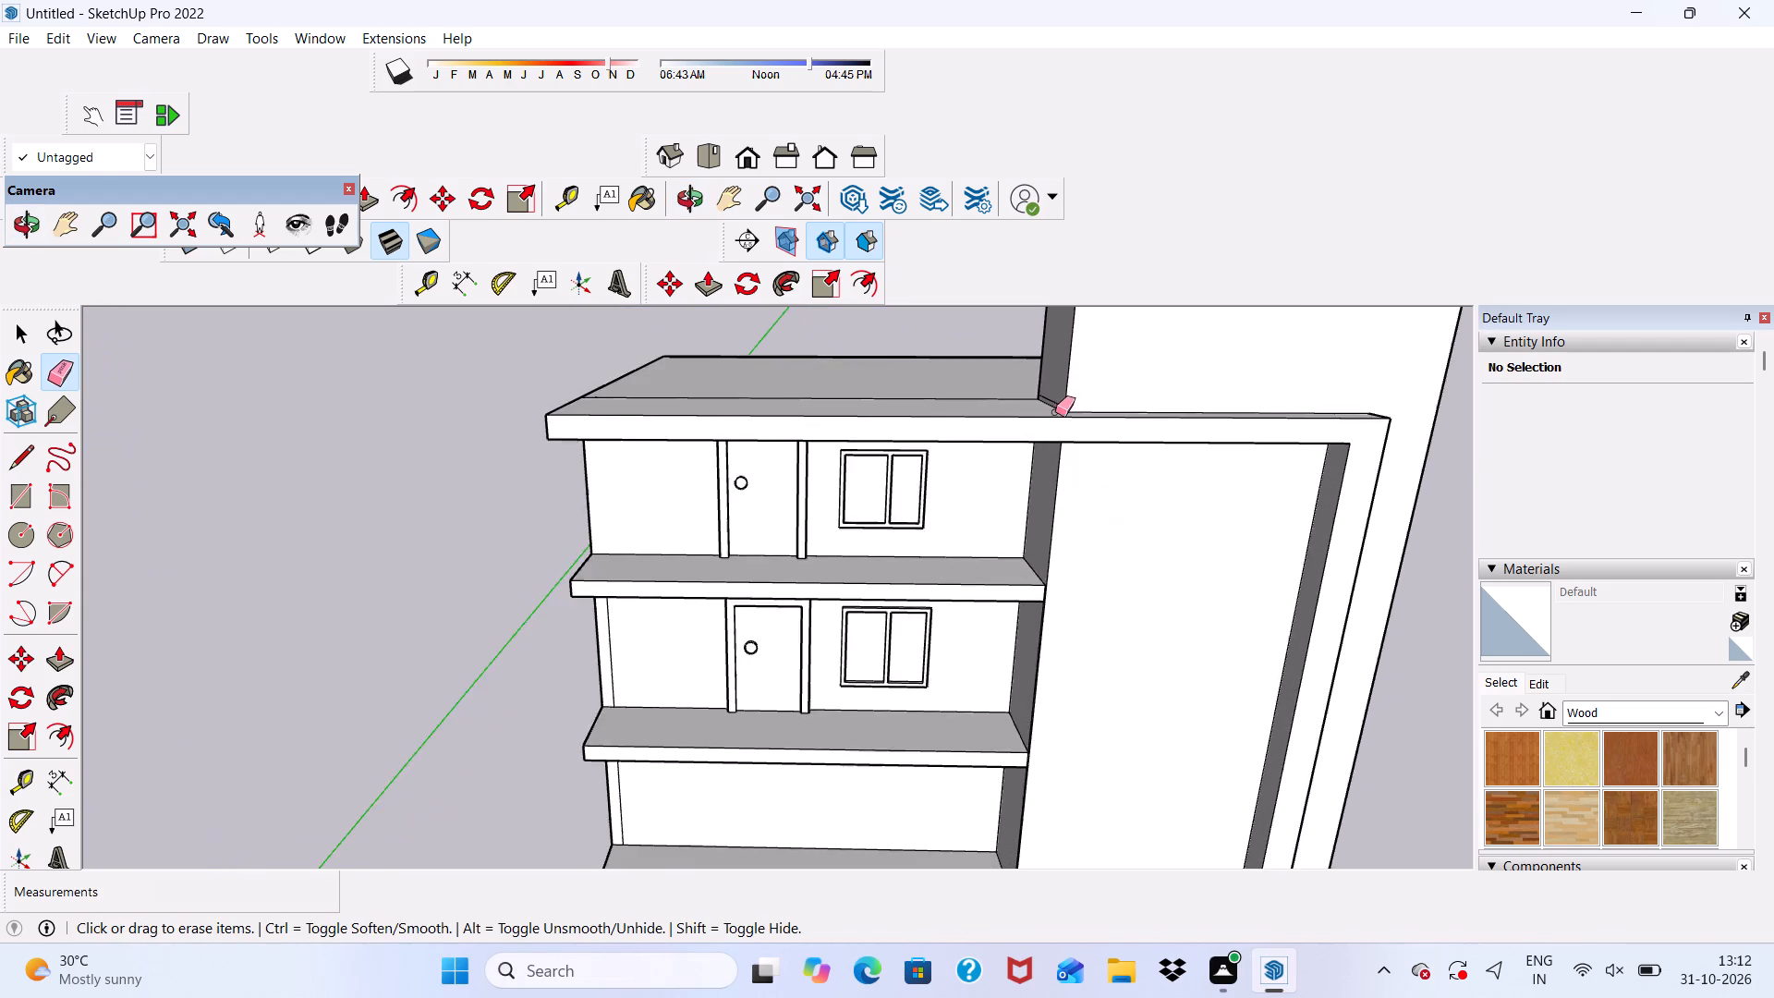
{"action": "scroll", "coordinate": [1055, 412], "scroll_direction": "up", "scroll_amount": 17}
{"action": "left_click_drag", "start_coordinate": [1067, 387], "coordinate": [1066, 403]}
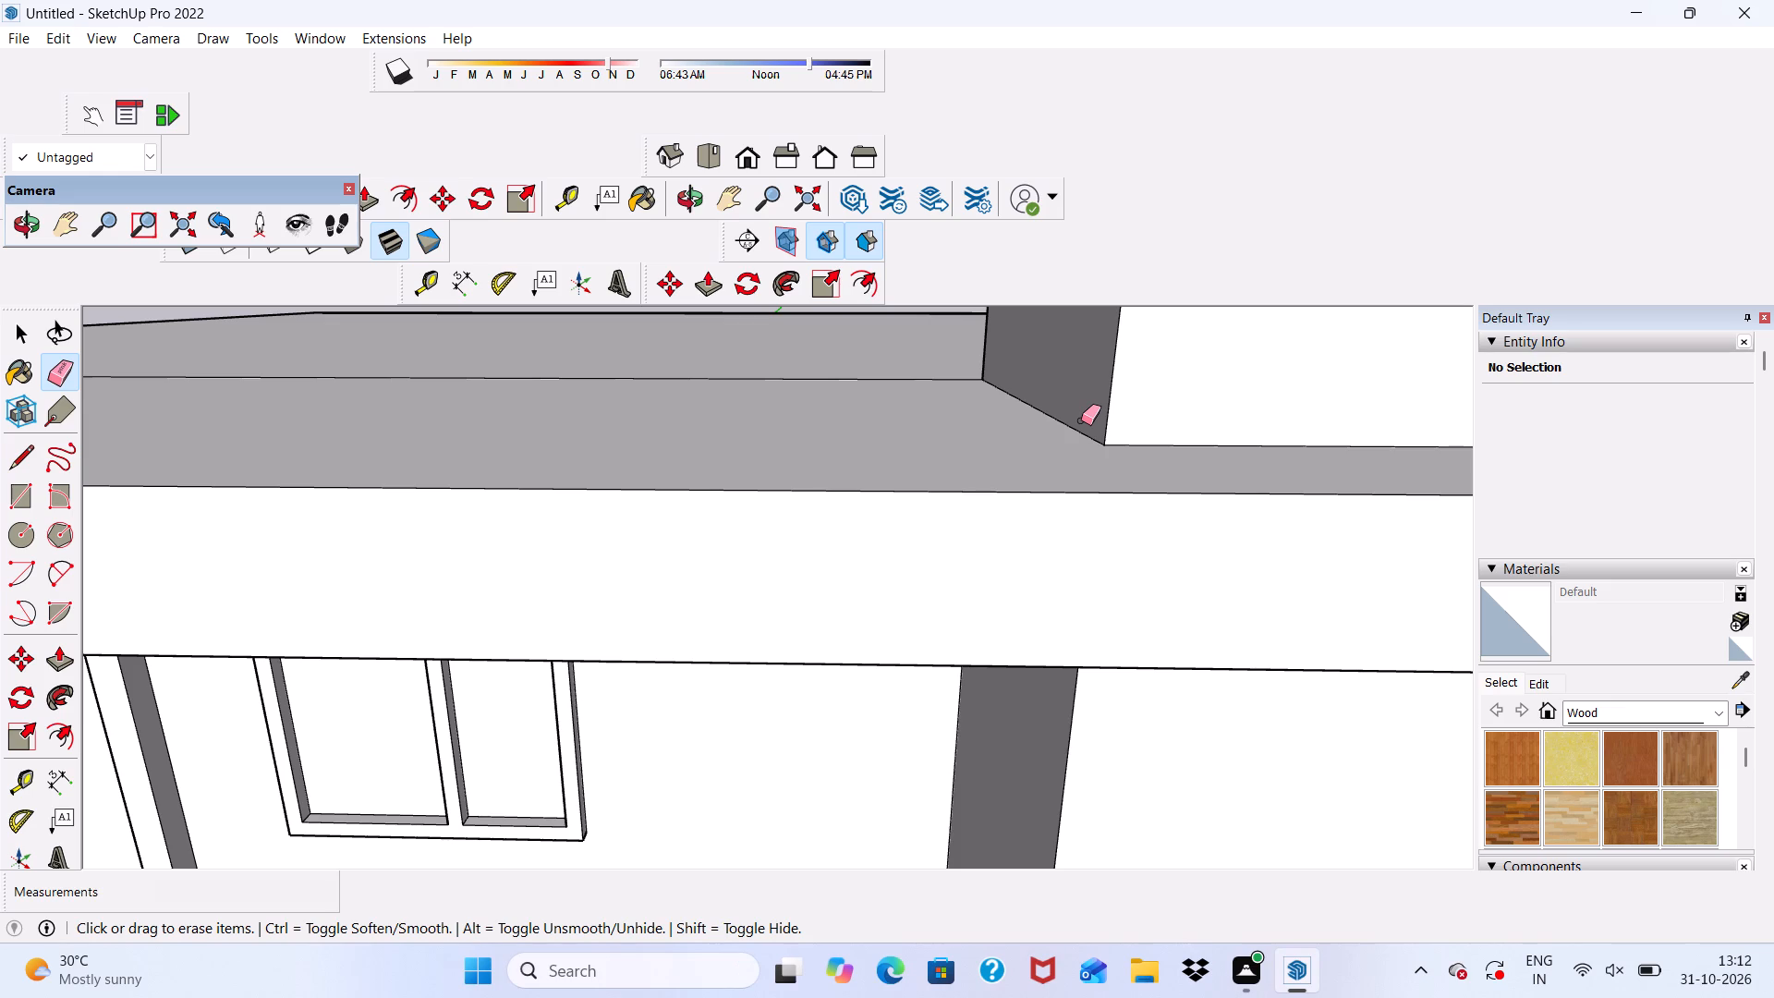
Erase the leftover line running parallel to and just inside the roof's back edge.
{"action": "scroll", "coordinate": [1089, 431], "scroll_direction": "down", "scroll_amount": 6}
{"action": "middle_click_drag", "start_coordinate": [1106, 519], "coordinate": [802, 473]}
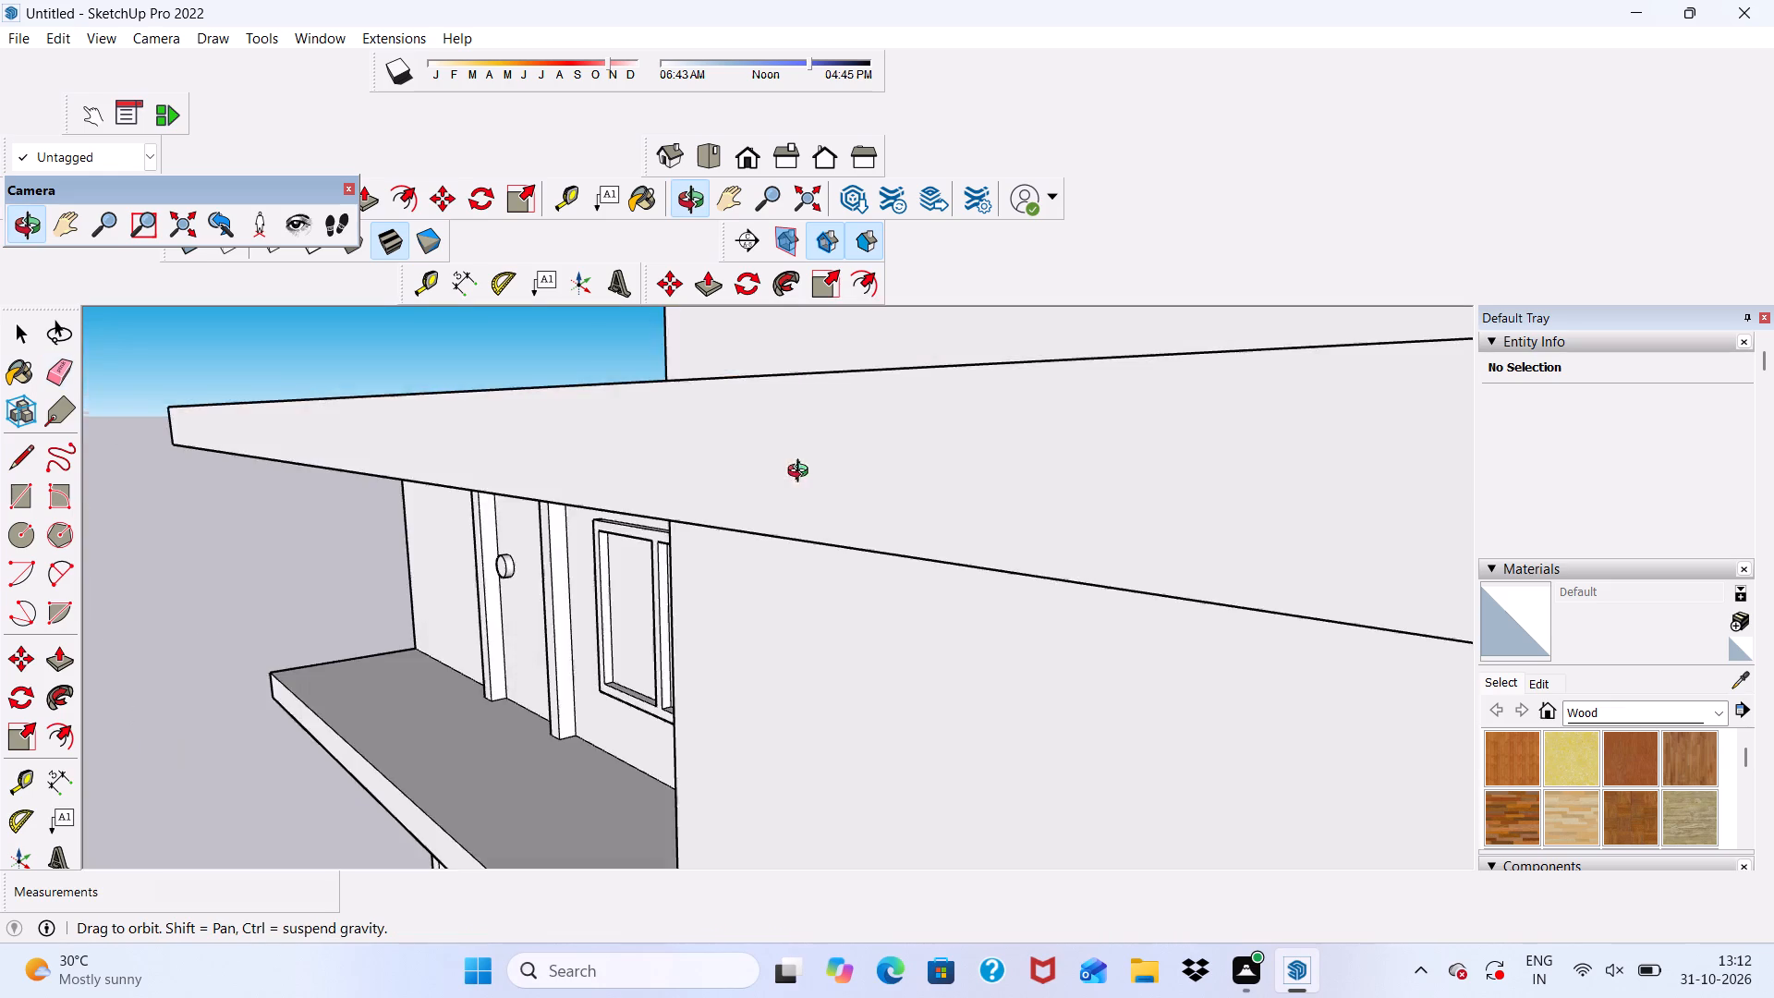
{"action": "middle_click_drag", "start_coordinate": [802, 473], "coordinate": [993, 540]}
{"action": "scroll", "coordinate": [987, 557], "scroll_direction": "down", "scroll_amount": 8}
{"action": "middle_click_drag", "start_coordinate": [998, 592], "coordinate": [1128, 631]}
{"action": "scroll", "coordinate": [1141, 648], "scroll_direction": "up", "scroll_amount": 1}
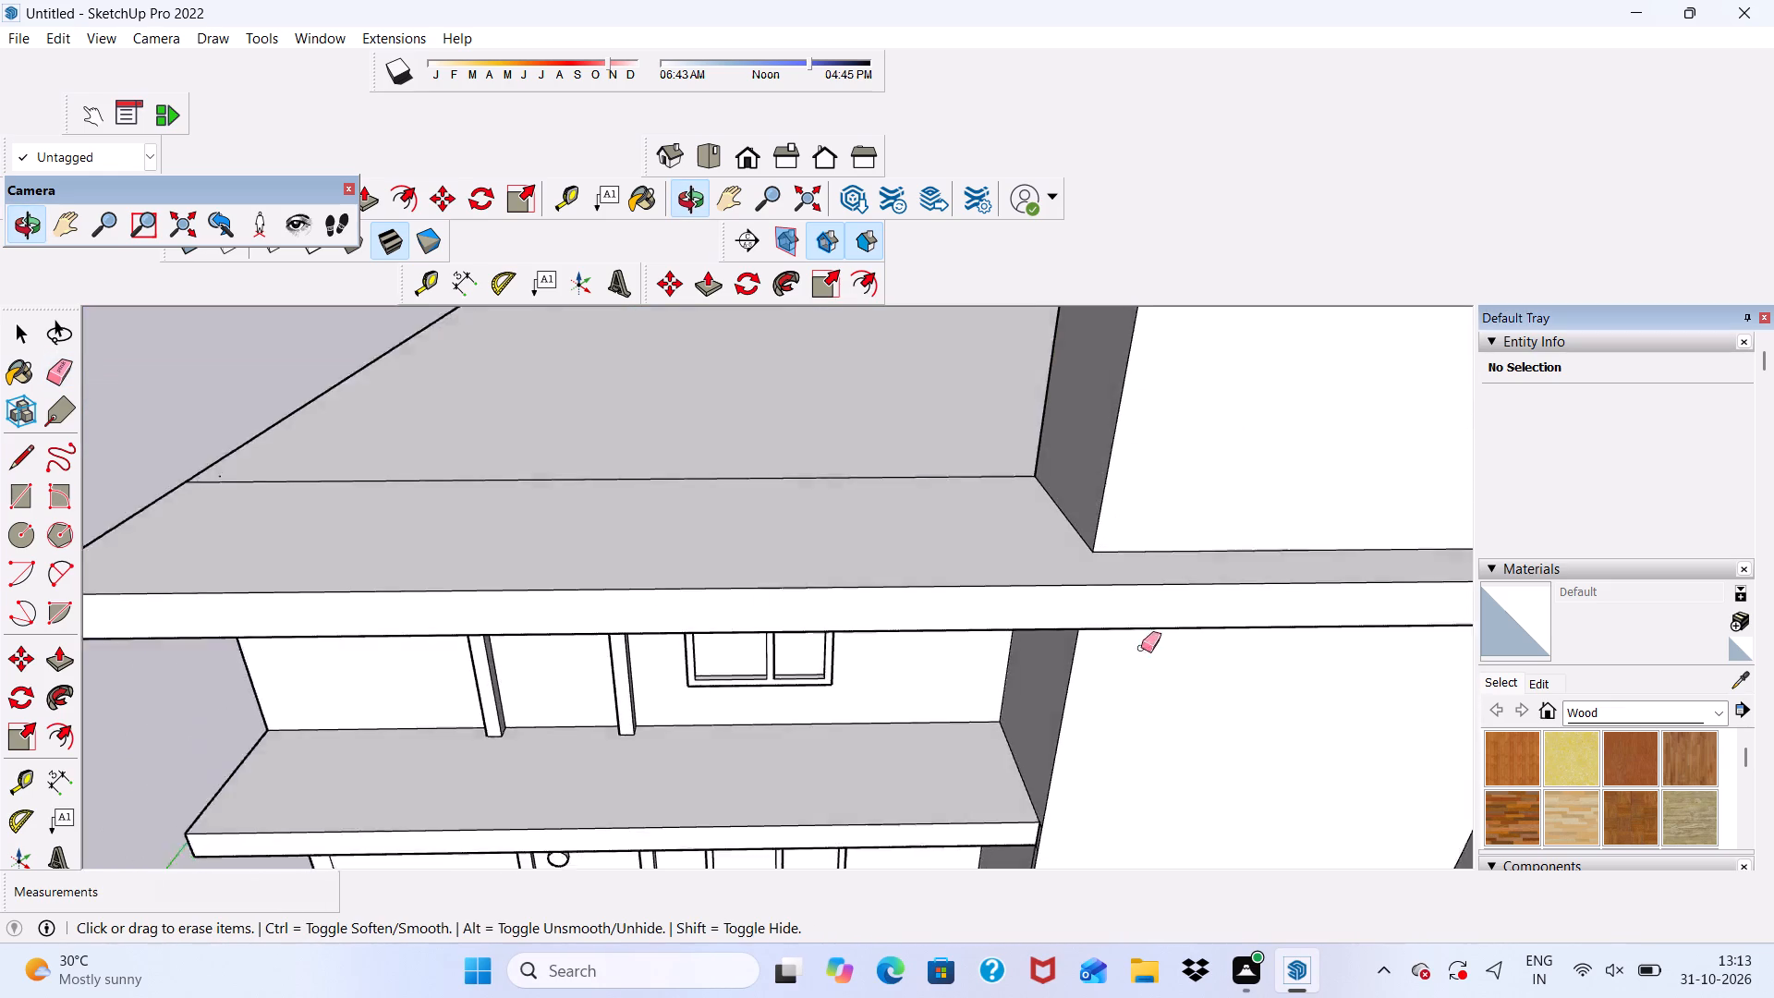
{"action": "scroll", "coordinate": [973, 590], "scroll_direction": "down", "scroll_amount": 11}
{"action": "scroll", "coordinate": [715, 502], "scroll_direction": "up", "scroll_amount": 5}
{"action": "scroll", "coordinate": [708, 420], "scroll_direction": "up", "scroll_amount": 17}
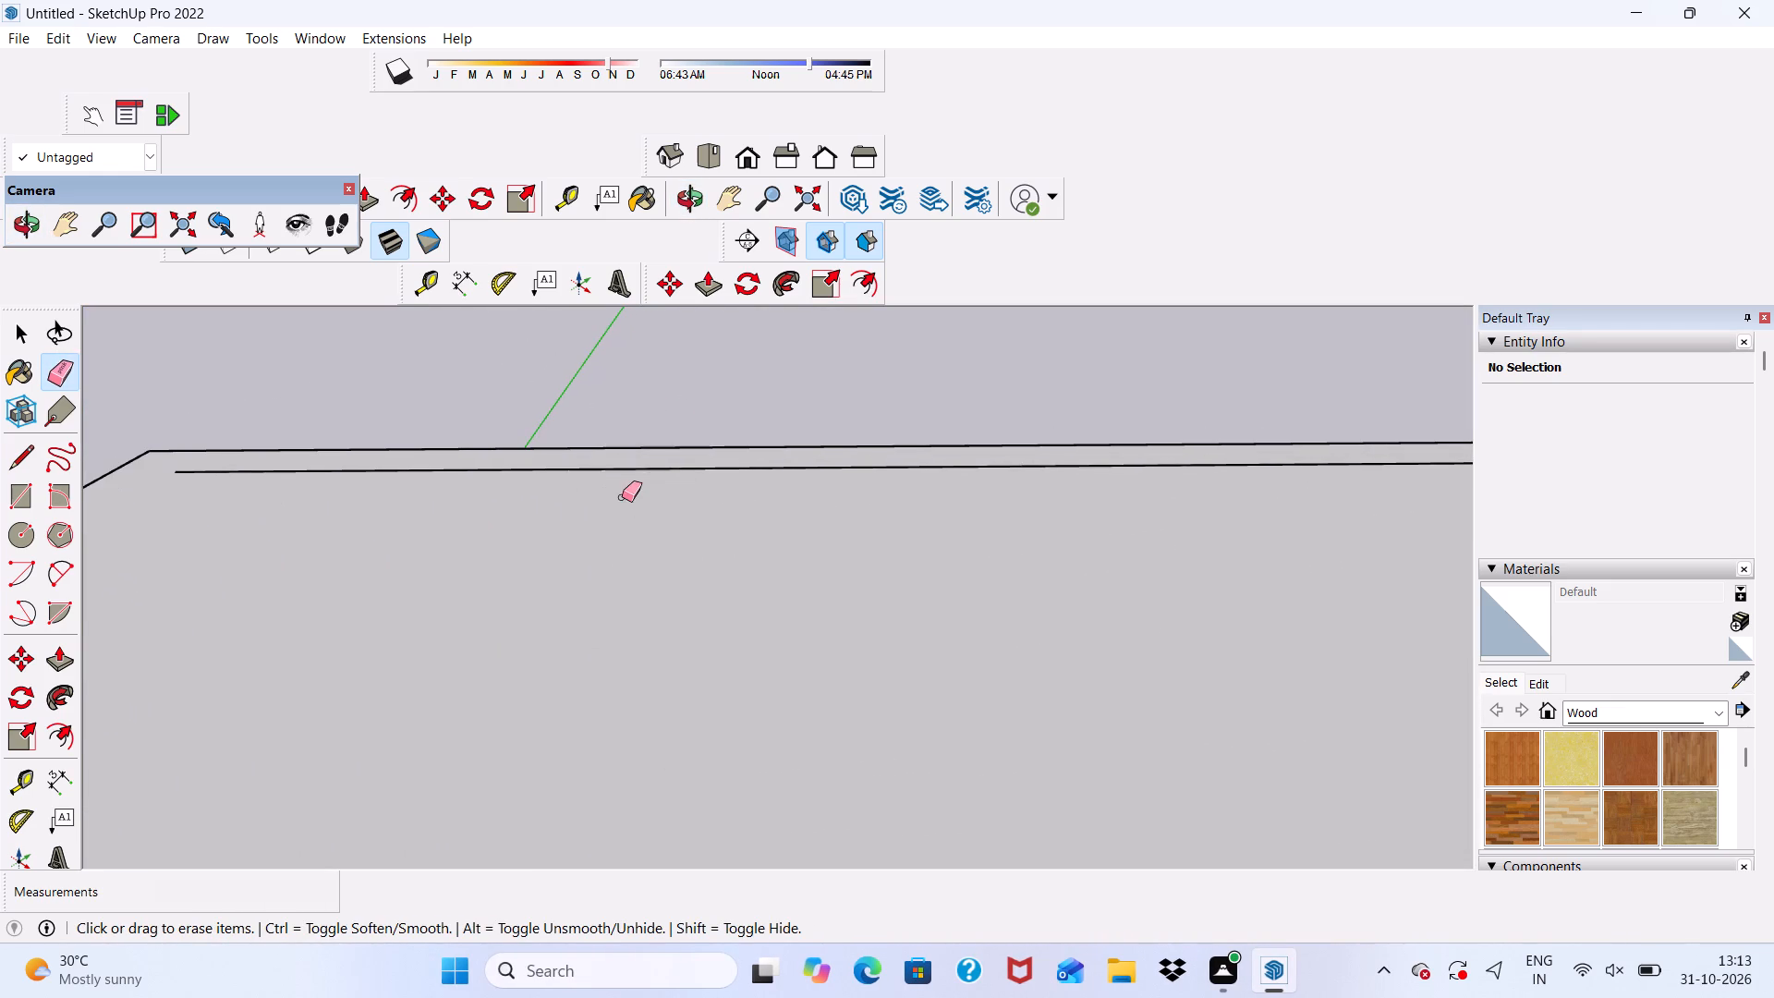
{"action": "left_click", "coordinate": [639, 467]}
{"action": "scroll", "coordinate": [612, 472], "scroll_direction": "down", "scroll_amount": 20}
{"action": "scroll", "coordinate": [612, 472], "scroll_direction": "down", "scroll_amount": 7}
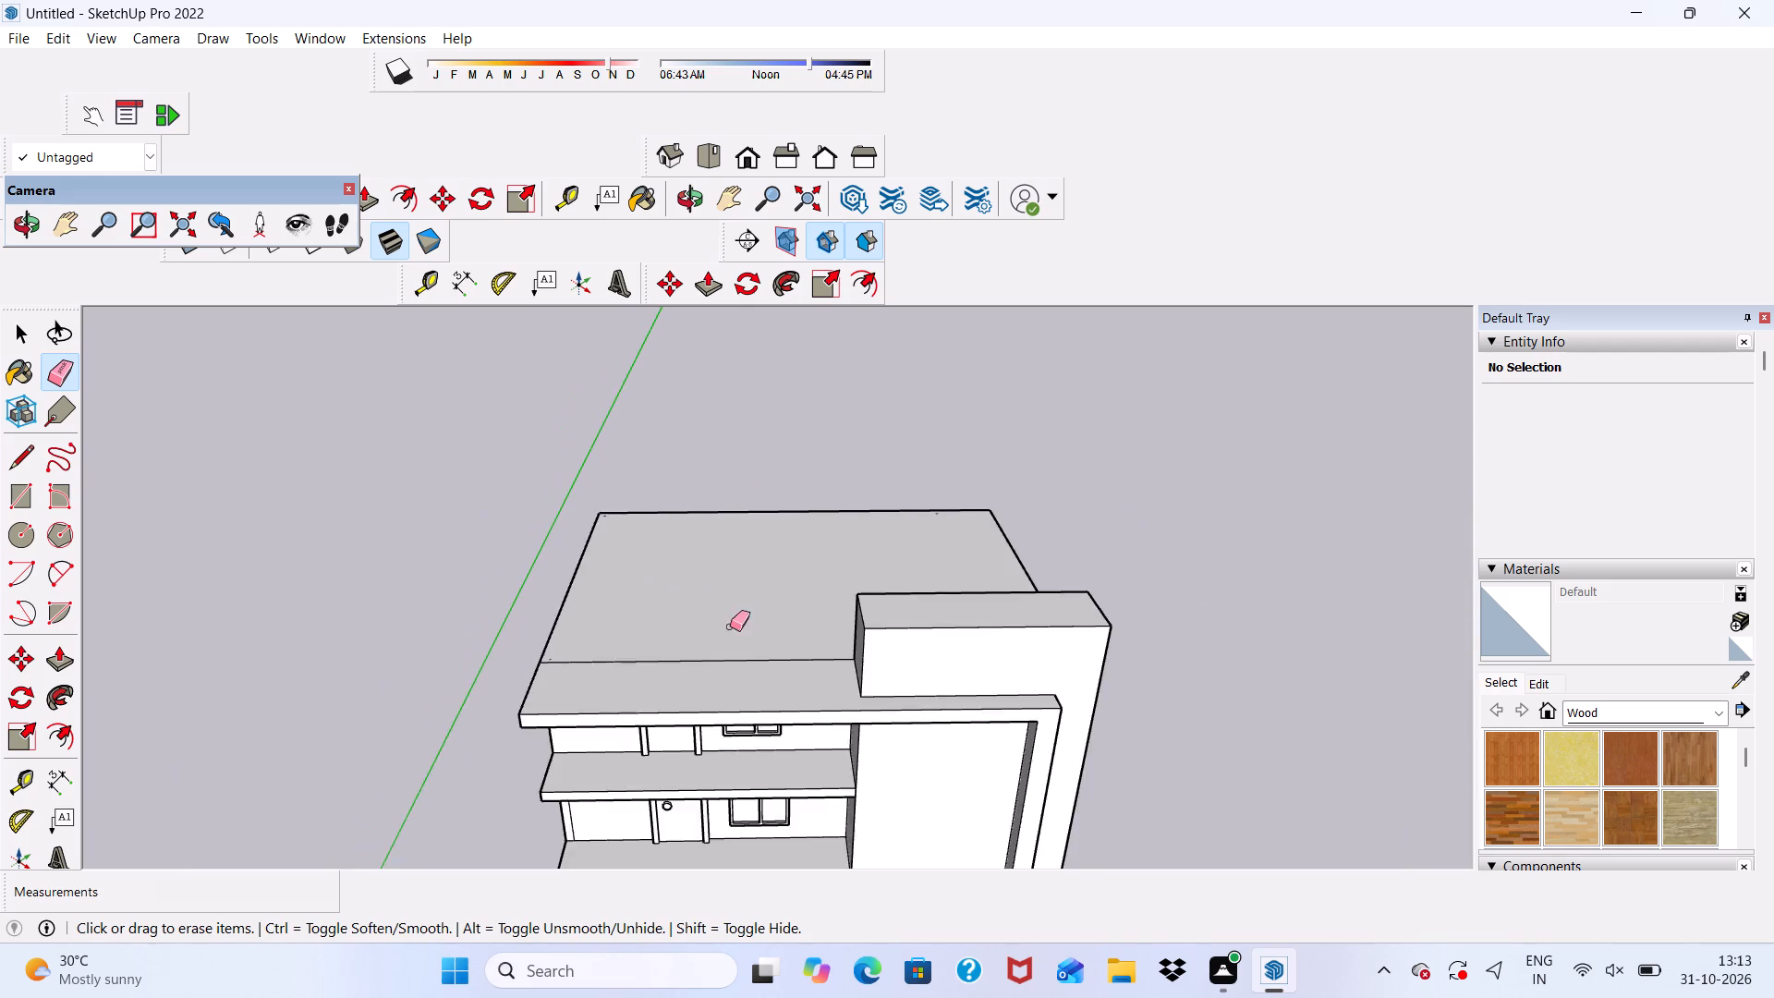
{"action": "scroll", "coordinate": [733, 623], "scroll_direction": "up", "scroll_amount": 1}
{"action": "middle_click_drag", "start_coordinate": [733, 623], "coordinate": [723, 554]}
{"action": "scroll", "coordinate": [669, 458], "scroll_direction": "right", "scroll_amount": 1}
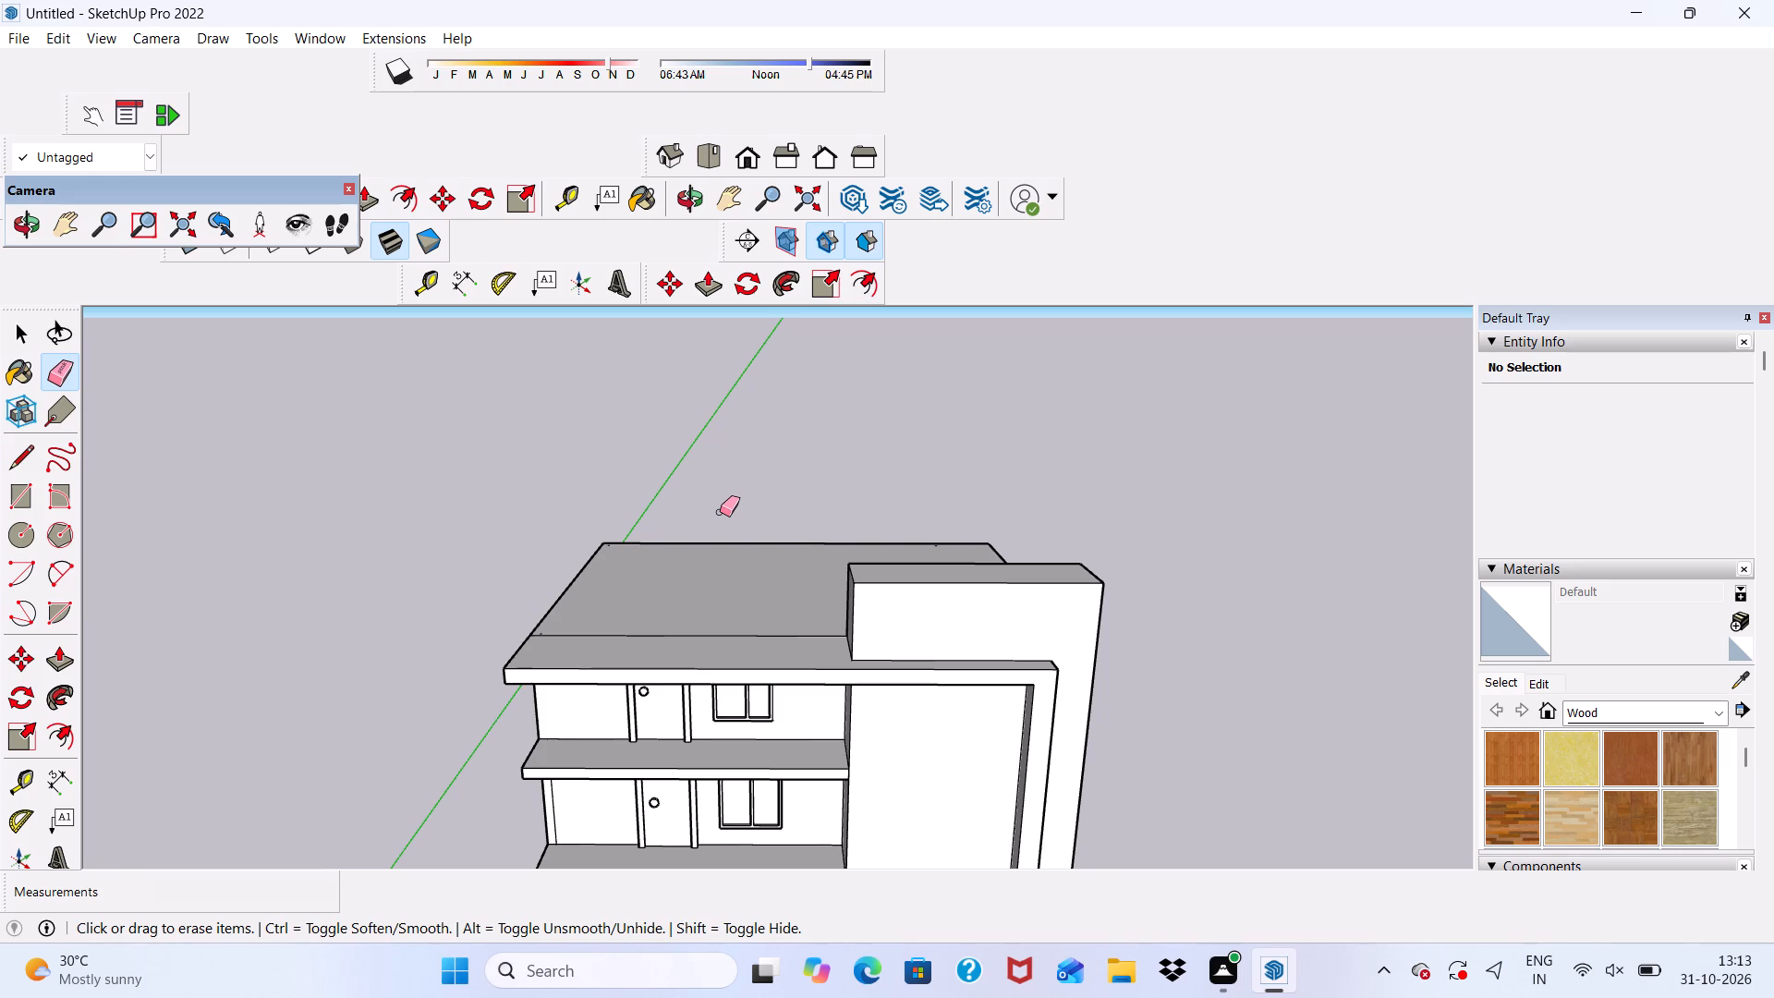
{"action": "key", "text": "space"}
Draw a 4' by 7' door rectangle standing on the balcony slab on the blank wall below the two finished floors.
{"action": "scroll", "coordinate": [832, 628], "scroll_direction": "down", "scroll_amount": 4}
{"action": "middle_click_drag", "start_coordinate": [827, 590], "coordinate": [761, 489]}
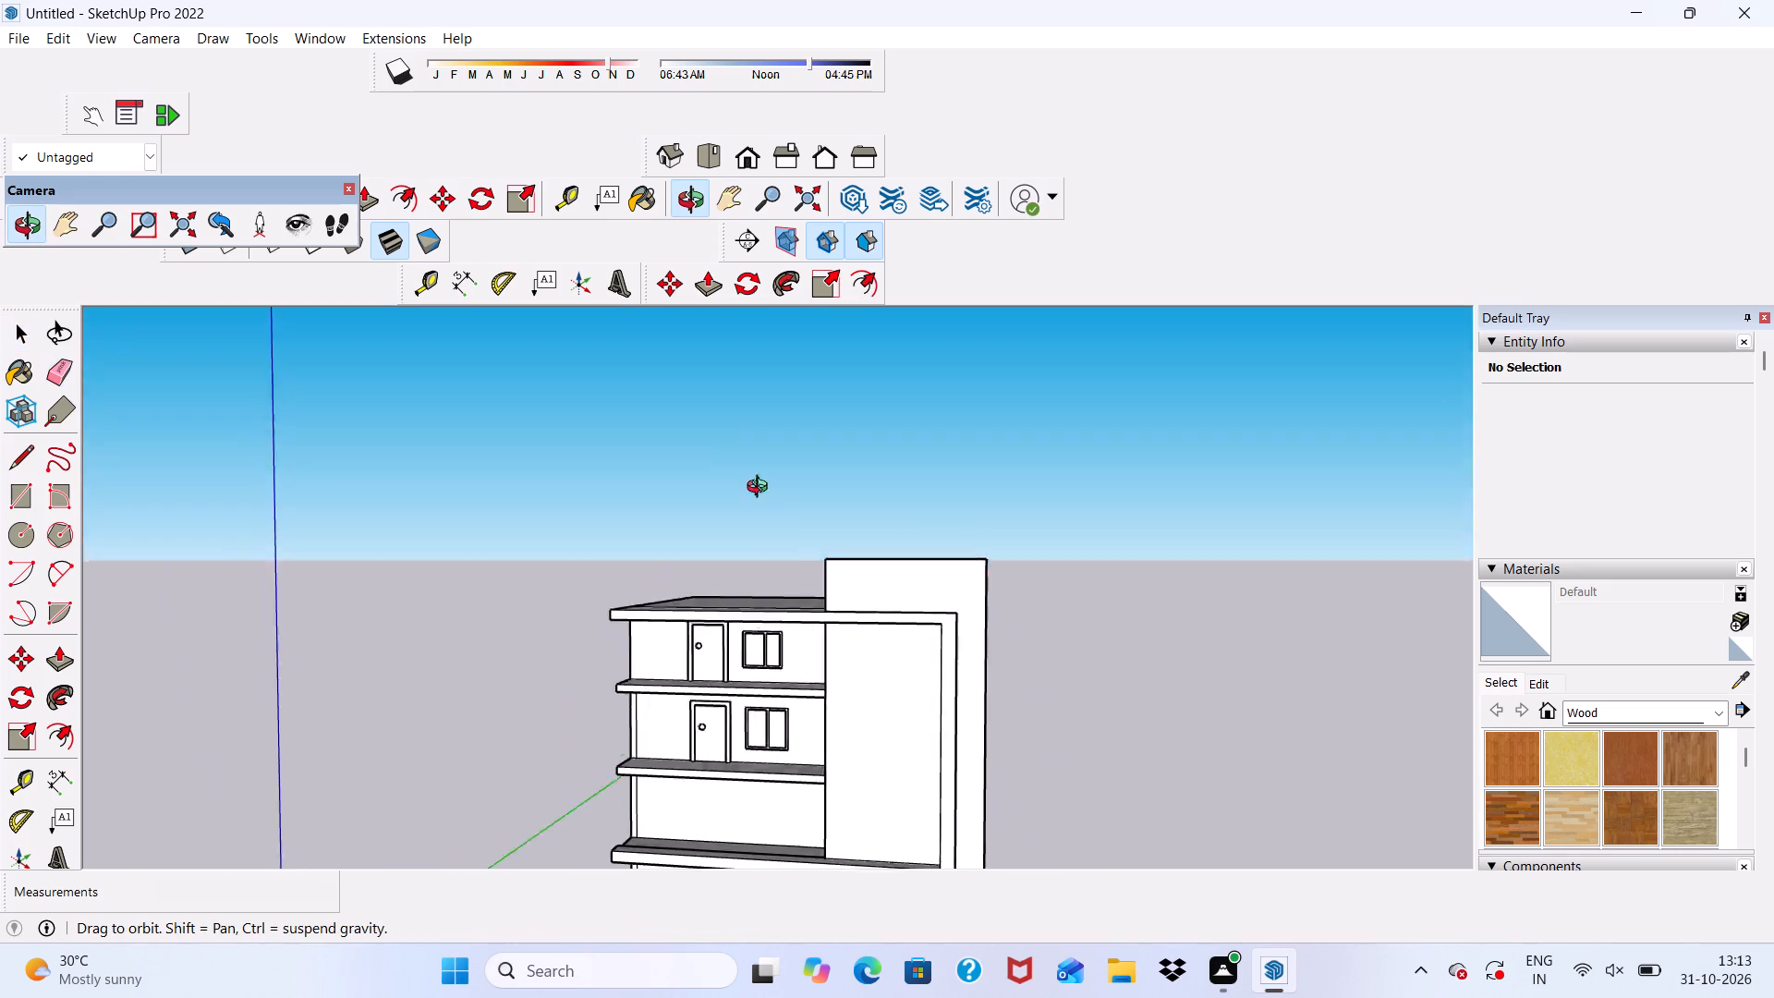
{"action": "middle_click_drag", "start_coordinate": [761, 489], "coordinate": [739, 440]}
{"action": "middle_click_drag", "start_coordinate": [812, 389], "coordinate": [953, 433]}
{"action": "scroll", "coordinate": [859, 529], "scroll_direction": "down", "scroll_amount": 1}
{"action": "scroll", "coordinate": [738, 631], "scroll_direction": "up", "scroll_amount": 5}
{"action": "scroll", "coordinate": [721, 598], "scroll_direction": "down", "scroll_amount": 1}
{"action": "scroll", "coordinate": [809, 692], "scroll_direction": "down", "scroll_amount": 1}
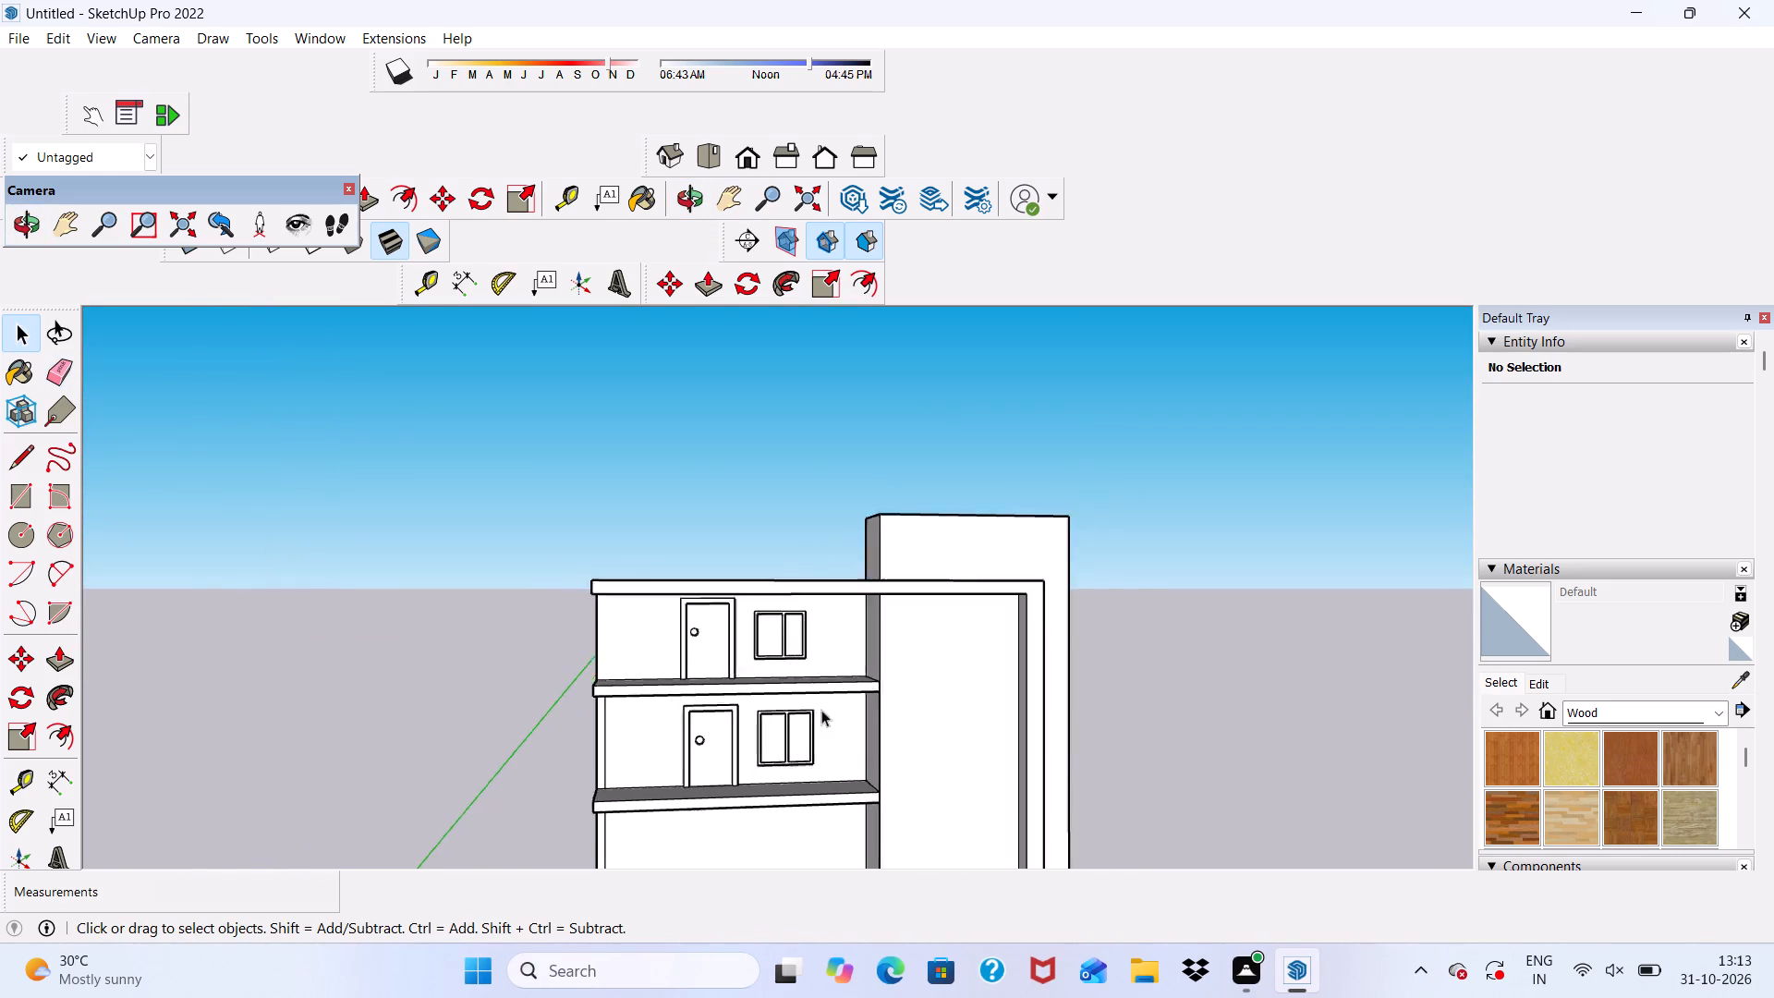
{"action": "scroll", "coordinate": [821, 710], "scroll_direction": "down", "scroll_amount": 6}
{"action": "middle_click_drag", "start_coordinate": [818, 761], "coordinate": [688, 718]}
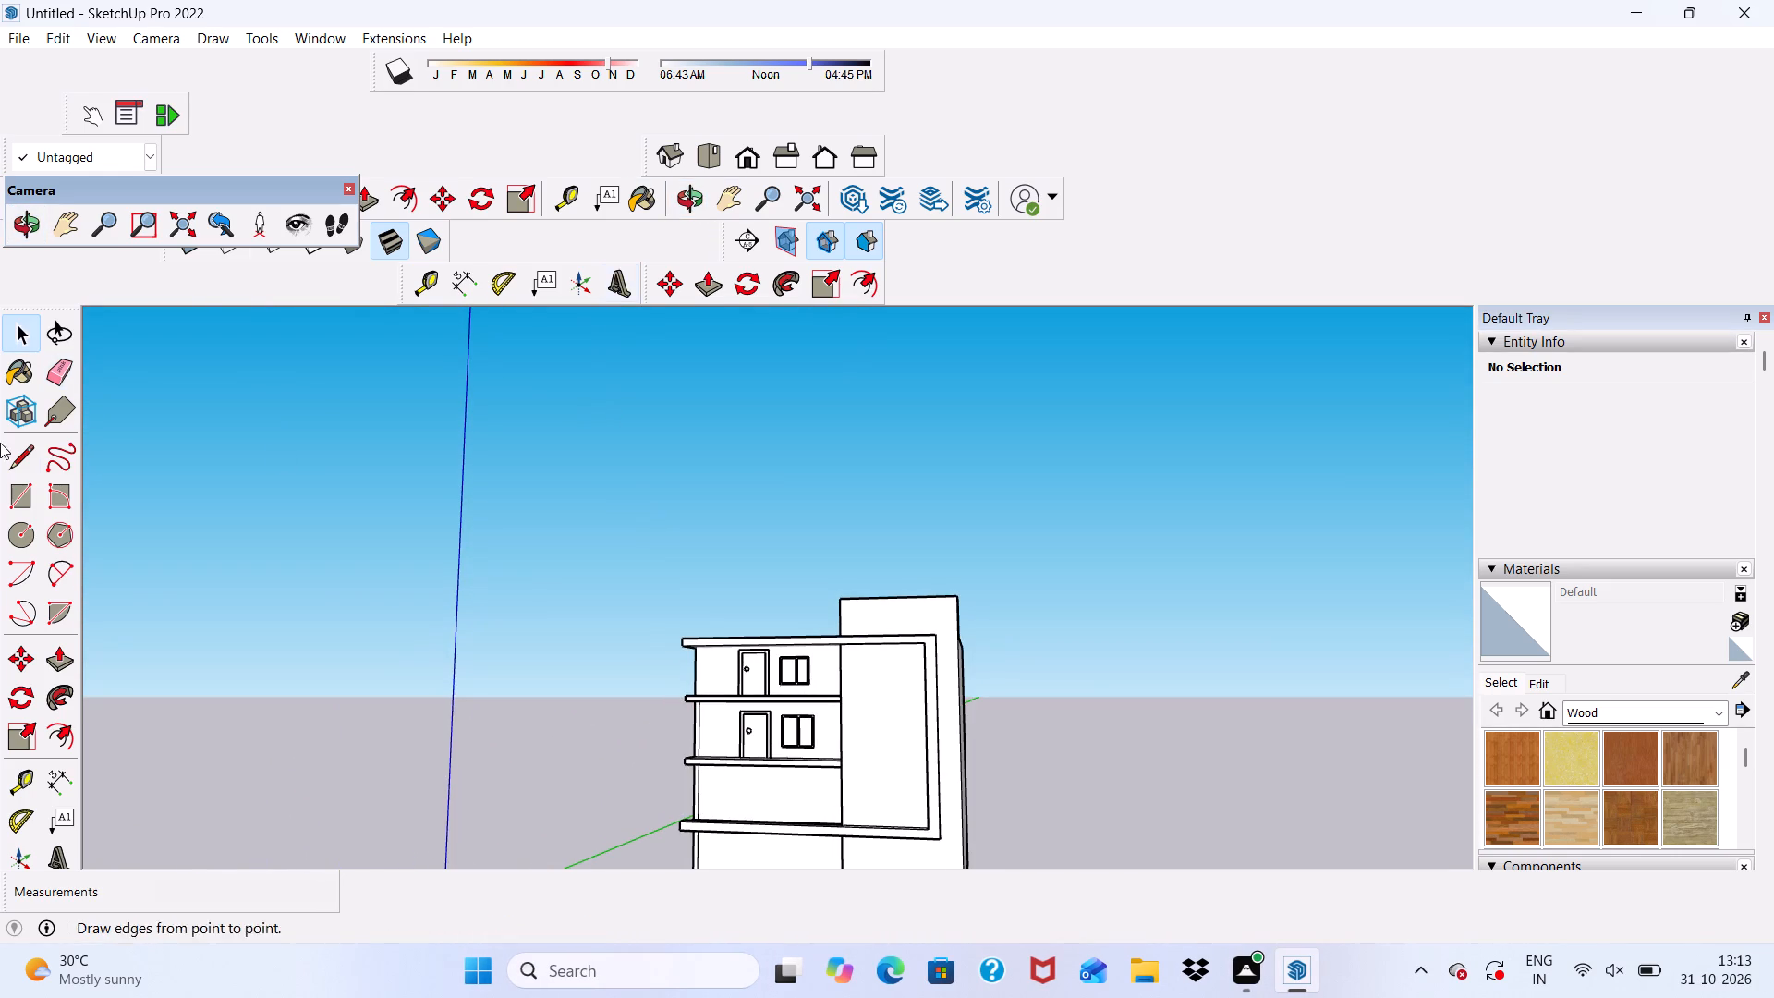
{"action": "left_click", "coordinate": [16, 493]}
{"action": "scroll", "coordinate": [692, 696], "scroll_direction": "down", "scroll_amount": 4}
{"action": "scroll", "coordinate": [728, 851], "scroll_direction": "up", "scroll_amount": 2}
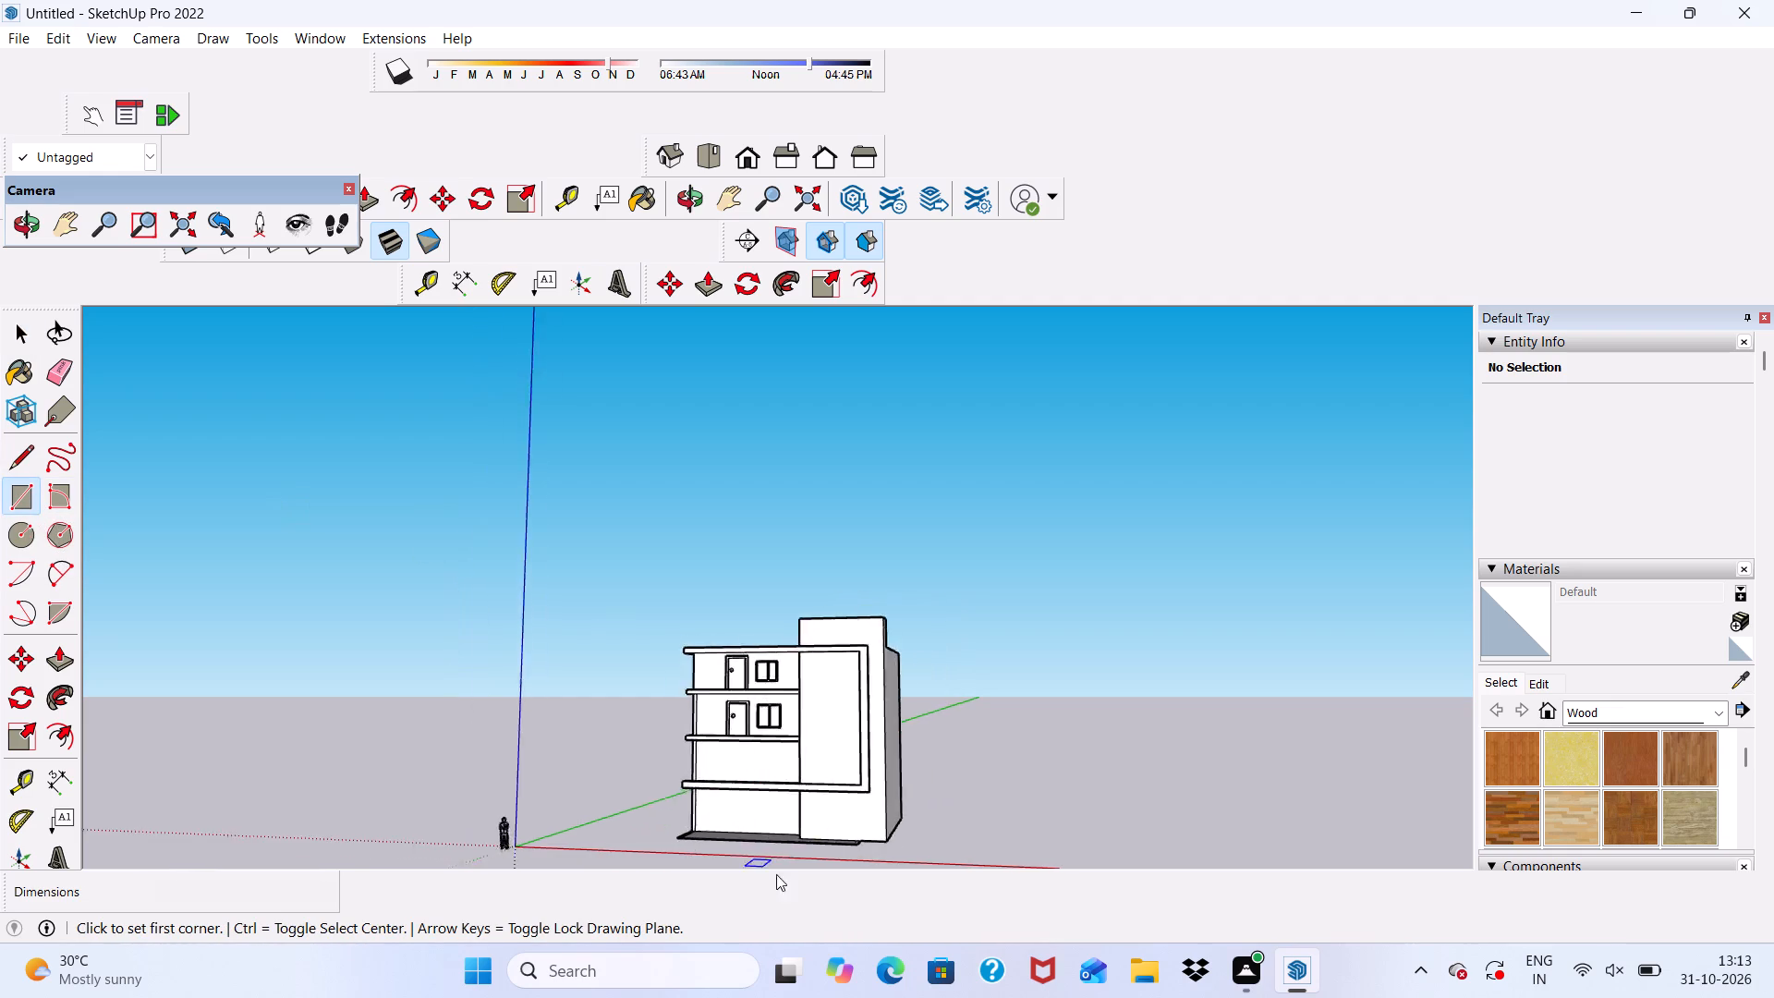
{"action": "scroll", "coordinate": [776, 874], "scroll_direction": "up", "scroll_amount": 11}
{"action": "middle_click_drag", "start_coordinate": [683, 712], "coordinate": [709, 773]}
{"action": "scroll", "coordinate": [709, 772], "scroll_direction": "up", "scroll_amount": 5}
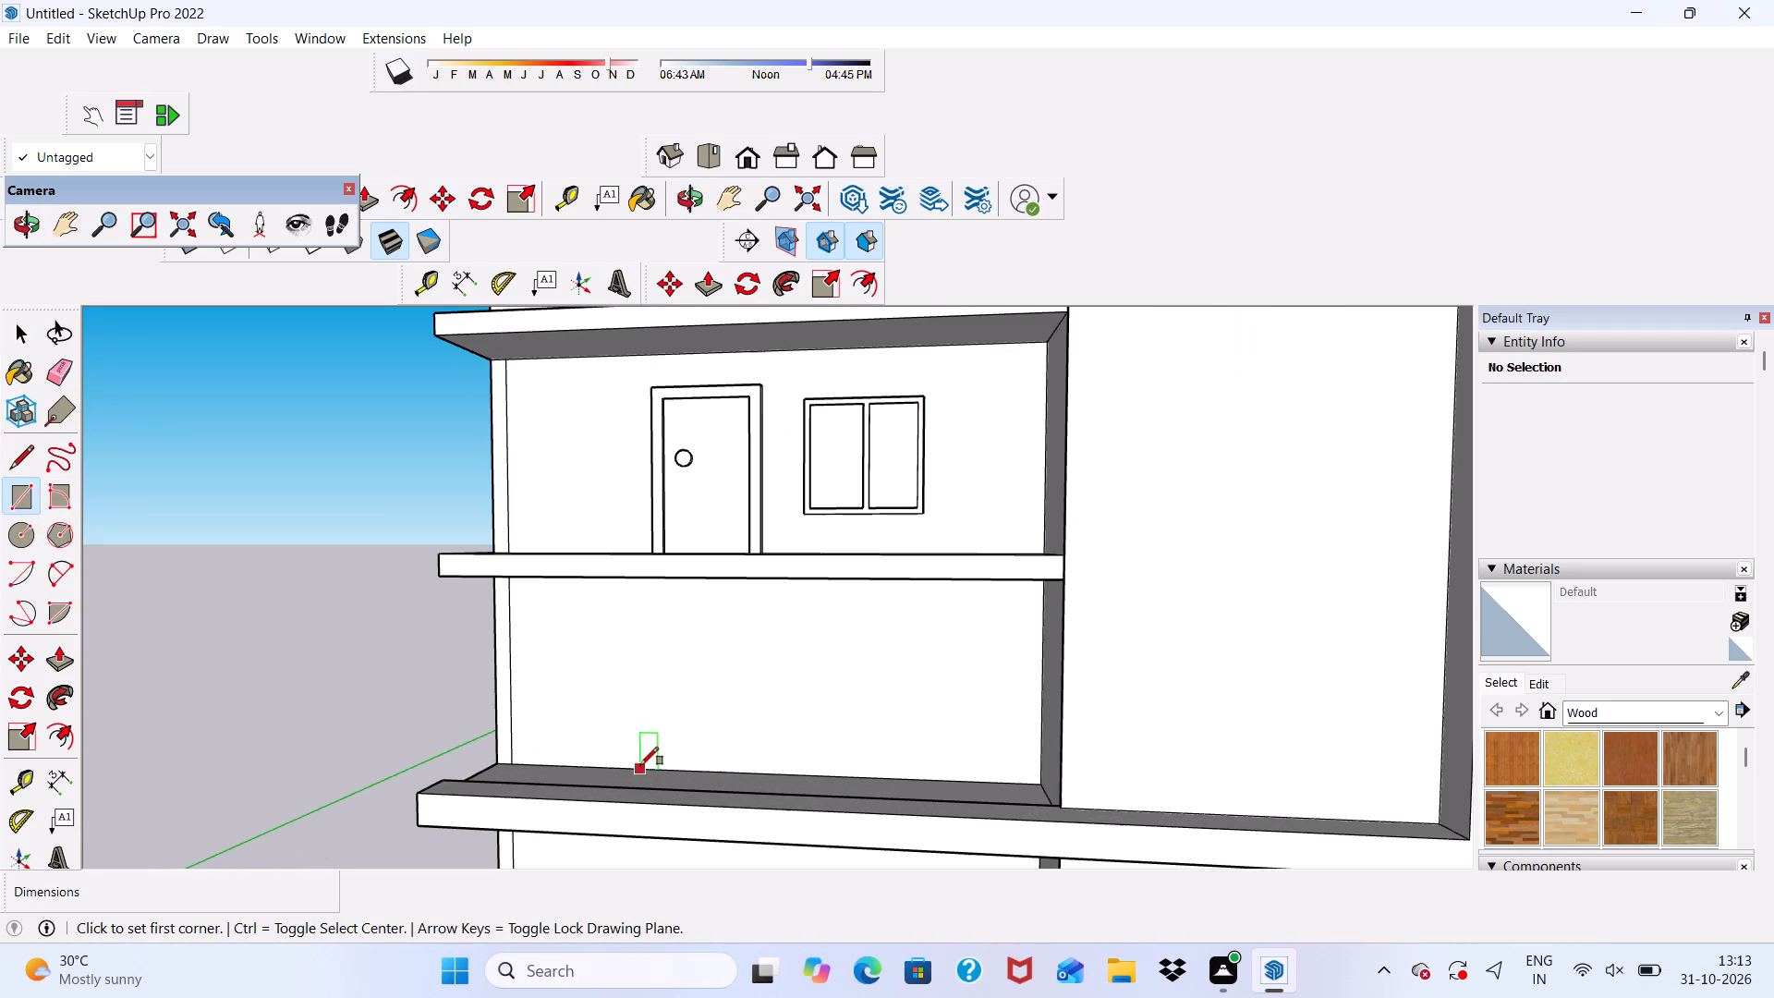
{"action": "left_click", "coordinate": [652, 764]}
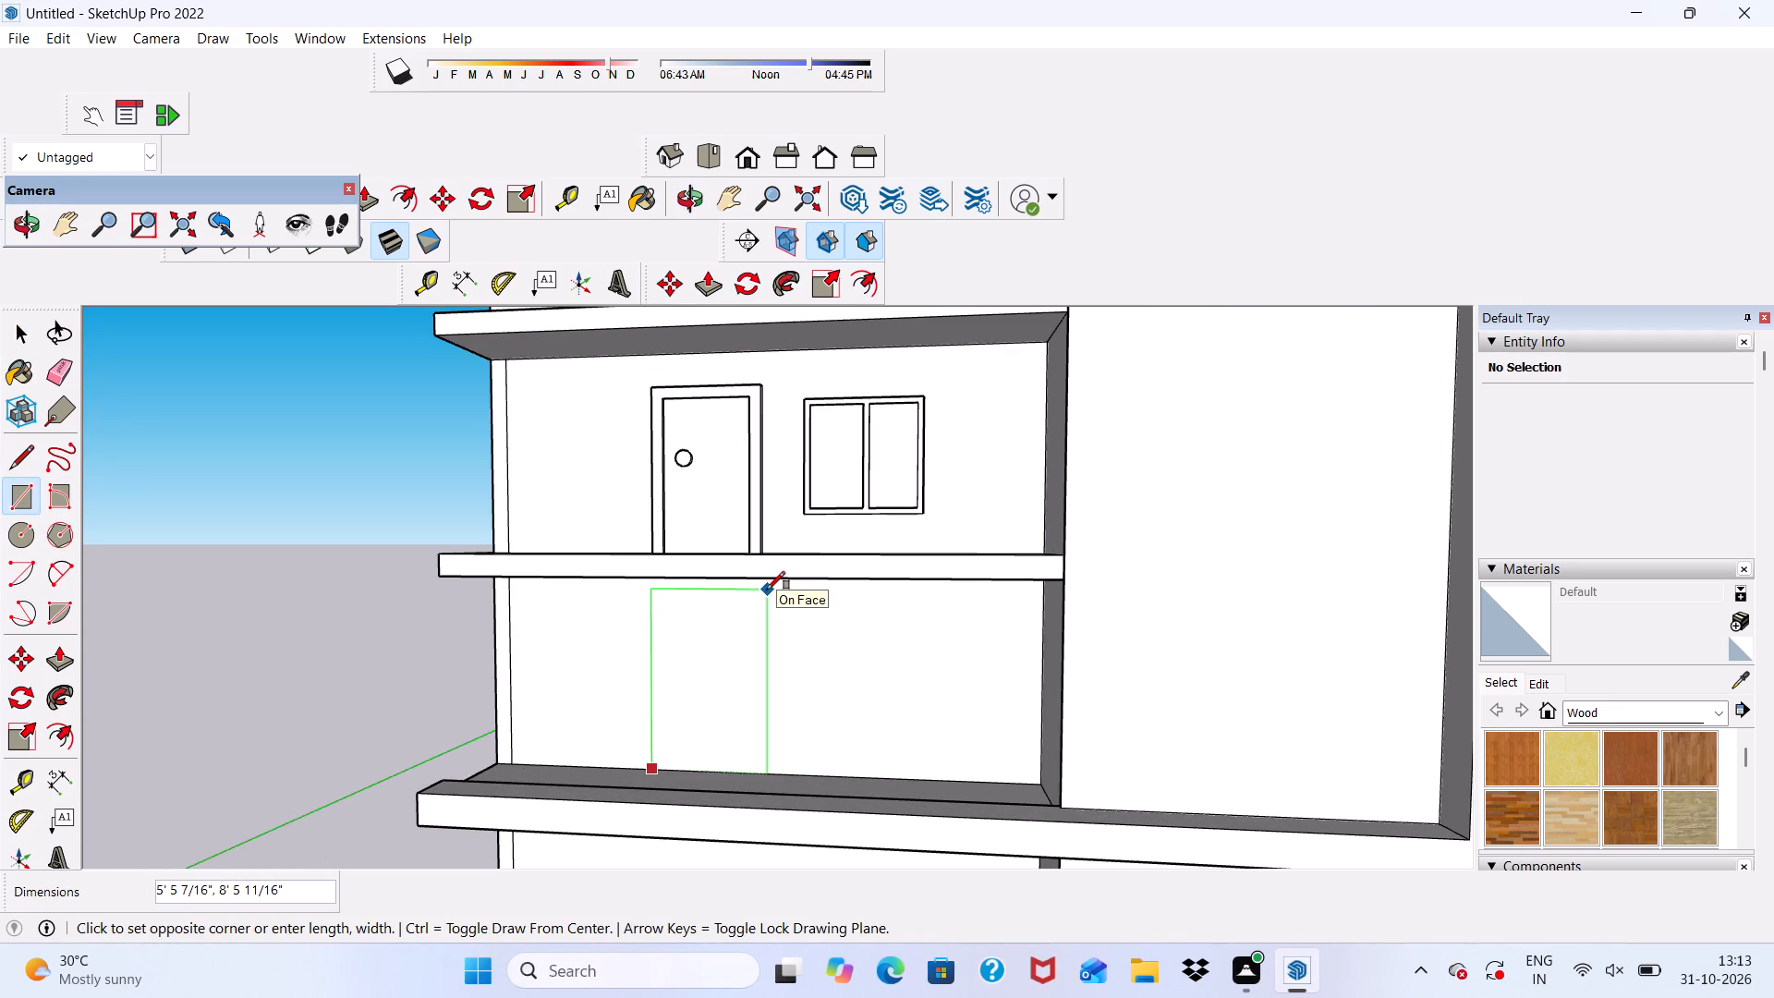
{"action": "type", "text": "4',7'"}
{"action": "key", "text": "Return"}
Offset the new door rectangle outward by 6" to outline its frame.
{"action": "scroll", "coordinate": [658, 537], "scroll_direction": "down", "scroll_amount": 5}
{"action": "middle_click_drag", "start_coordinate": [675, 636], "coordinate": [778, 650]}
{"action": "scroll", "coordinate": [756, 619], "scroll_direction": "up", "scroll_amount": 1}
{"action": "left_click", "coordinate": [854, 284]}
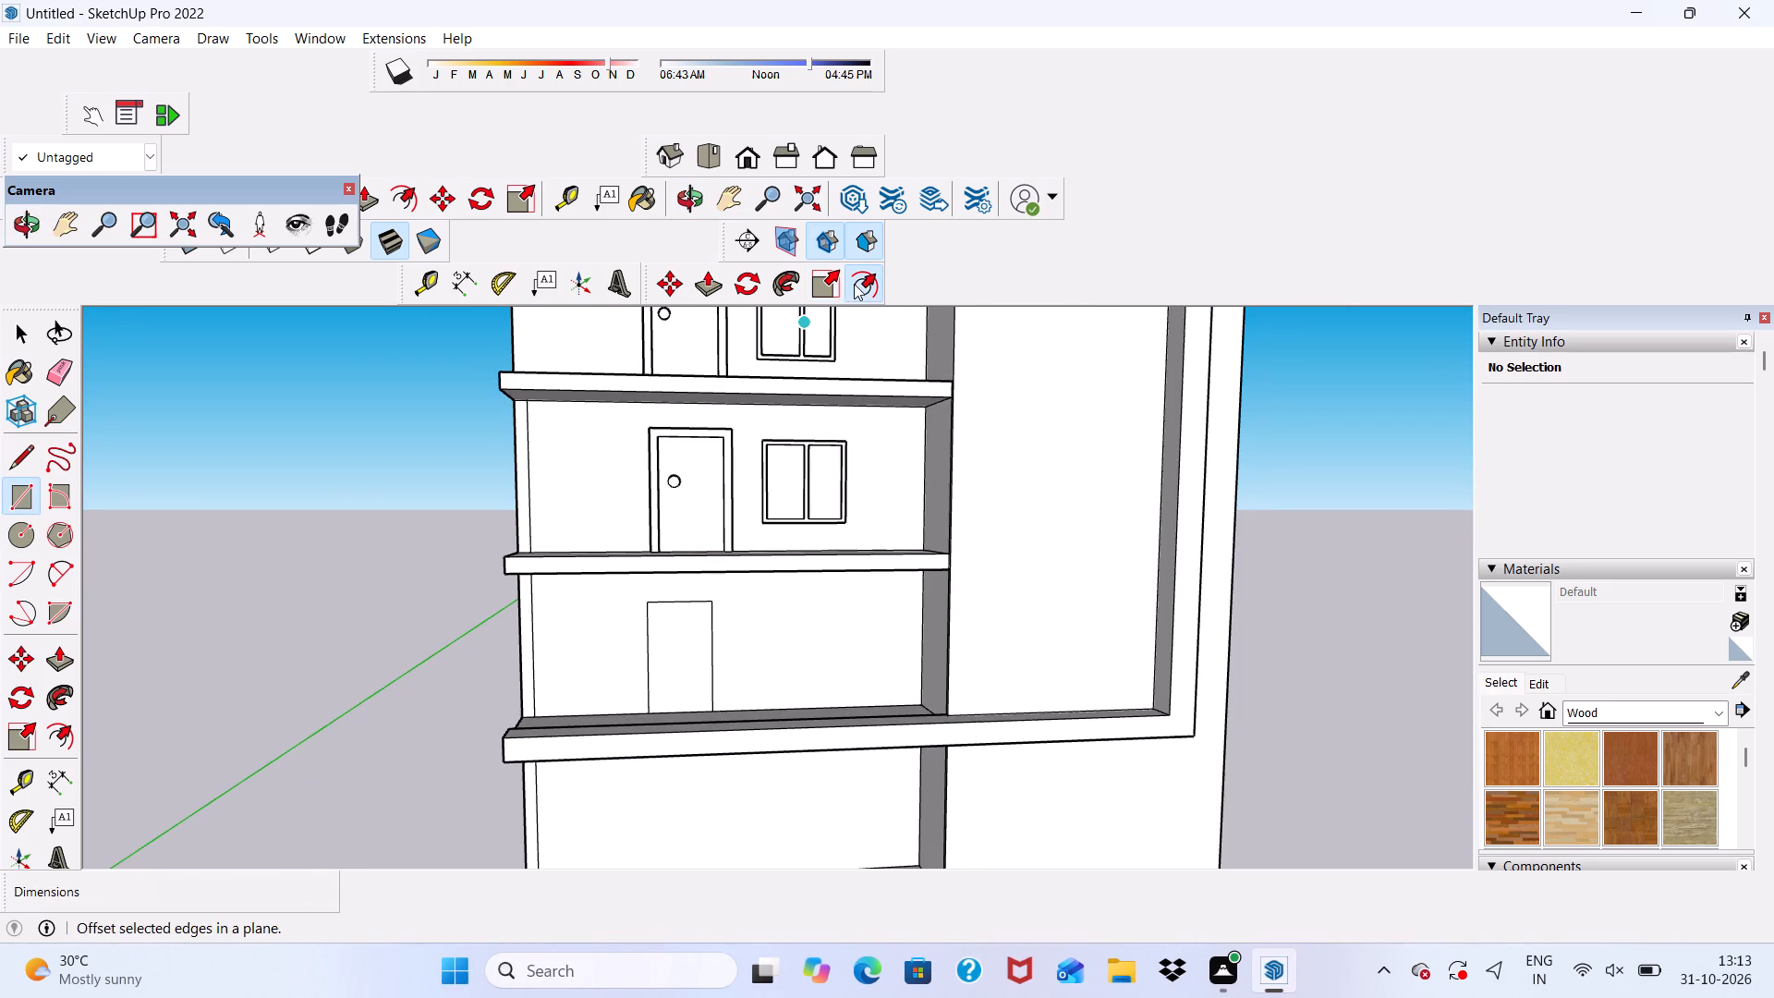
{"action": "scroll", "coordinate": [674, 699], "scroll_direction": "up", "scroll_amount": 4}
{"action": "scroll", "coordinate": [652, 614], "scroll_direction": "up", "scroll_amount": 4}
{"action": "left_click", "coordinate": [652, 614]}
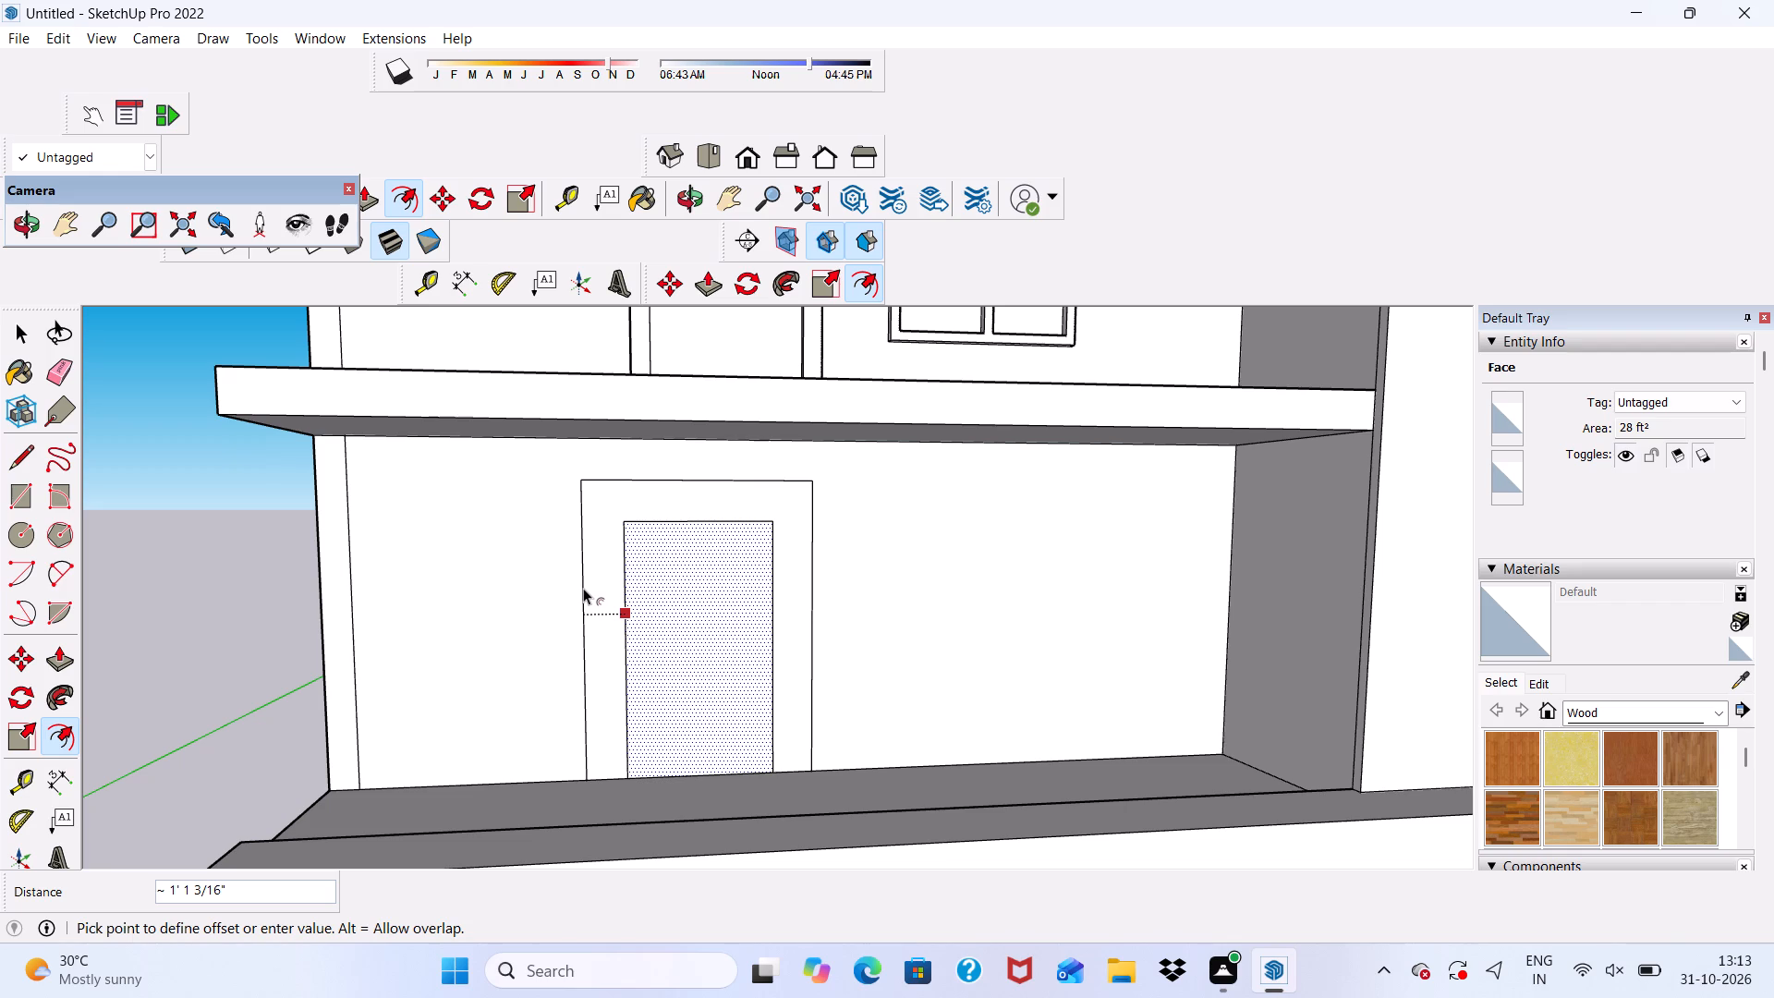
{"action": "key", "text": "6"}
{"action": "key", "text": "shift+quotedbl"}
{"action": "key", "text": "Return"}
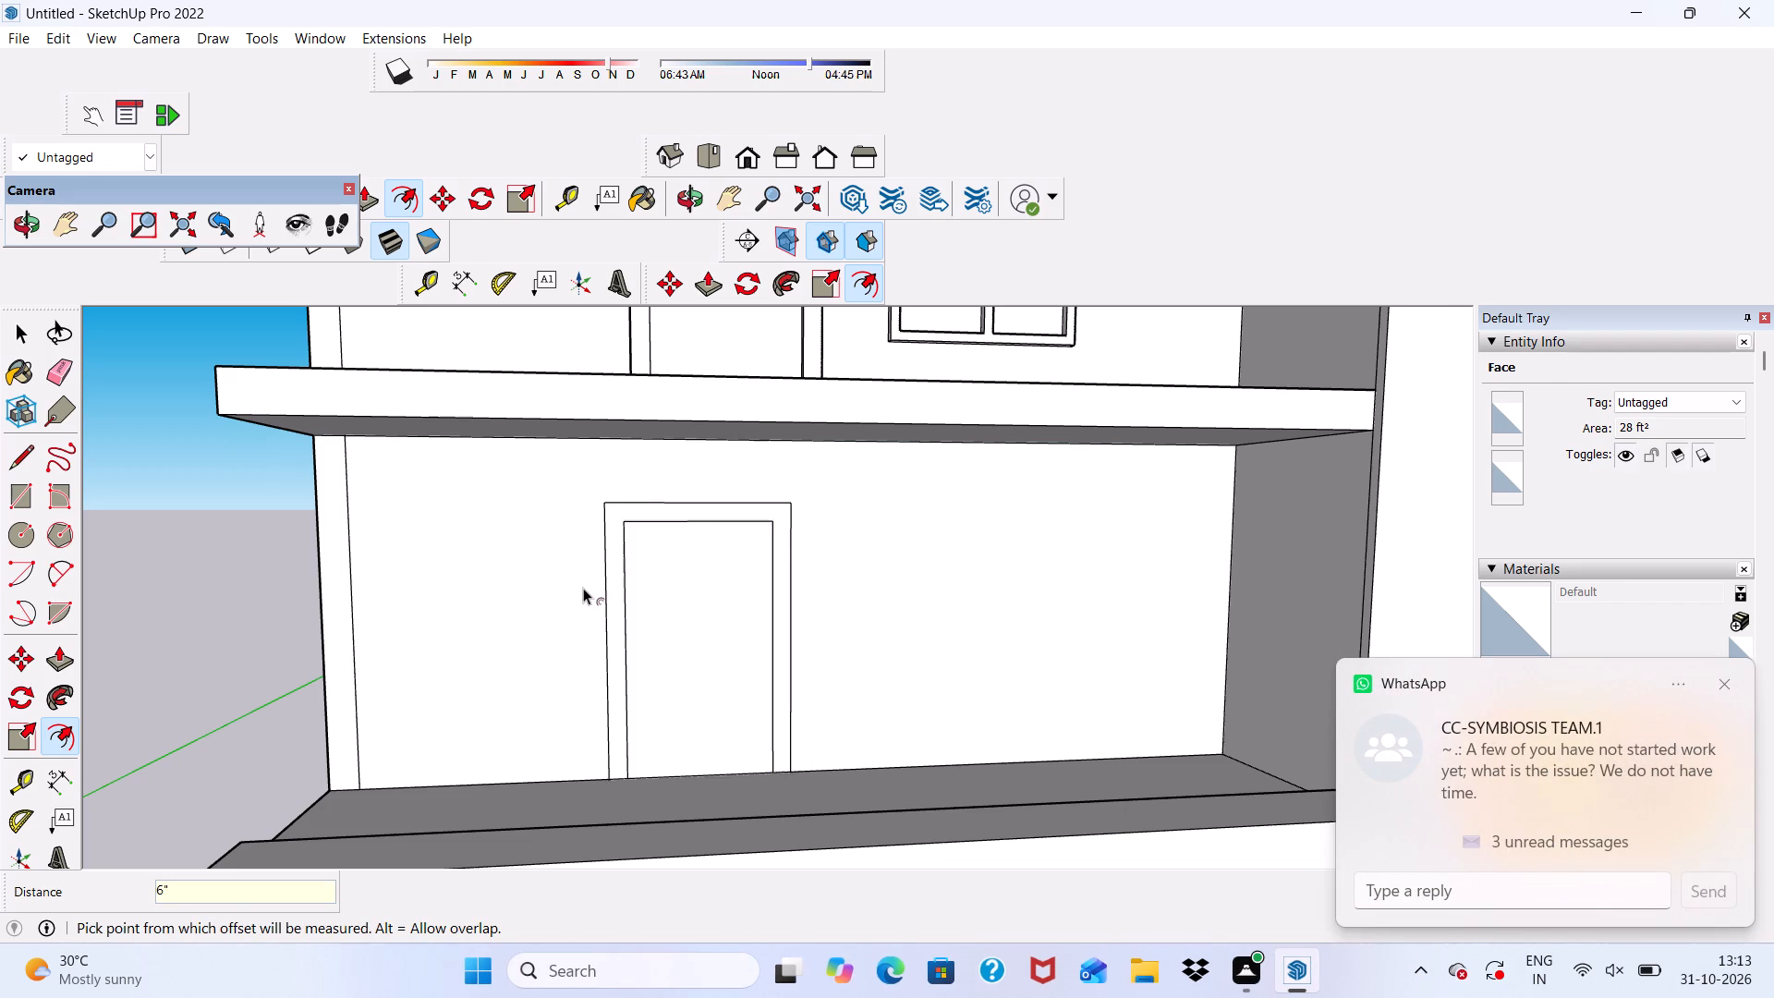
Push/Pull the new door's frame face 6" out from the wall.
{"action": "scroll", "coordinate": [578, 687], "scroll_direction": "down", "scroll_amount": 11}
{"action": "middle_click_drag", "start_coordinate": [557, 772], "coordinate": [455, 590]}
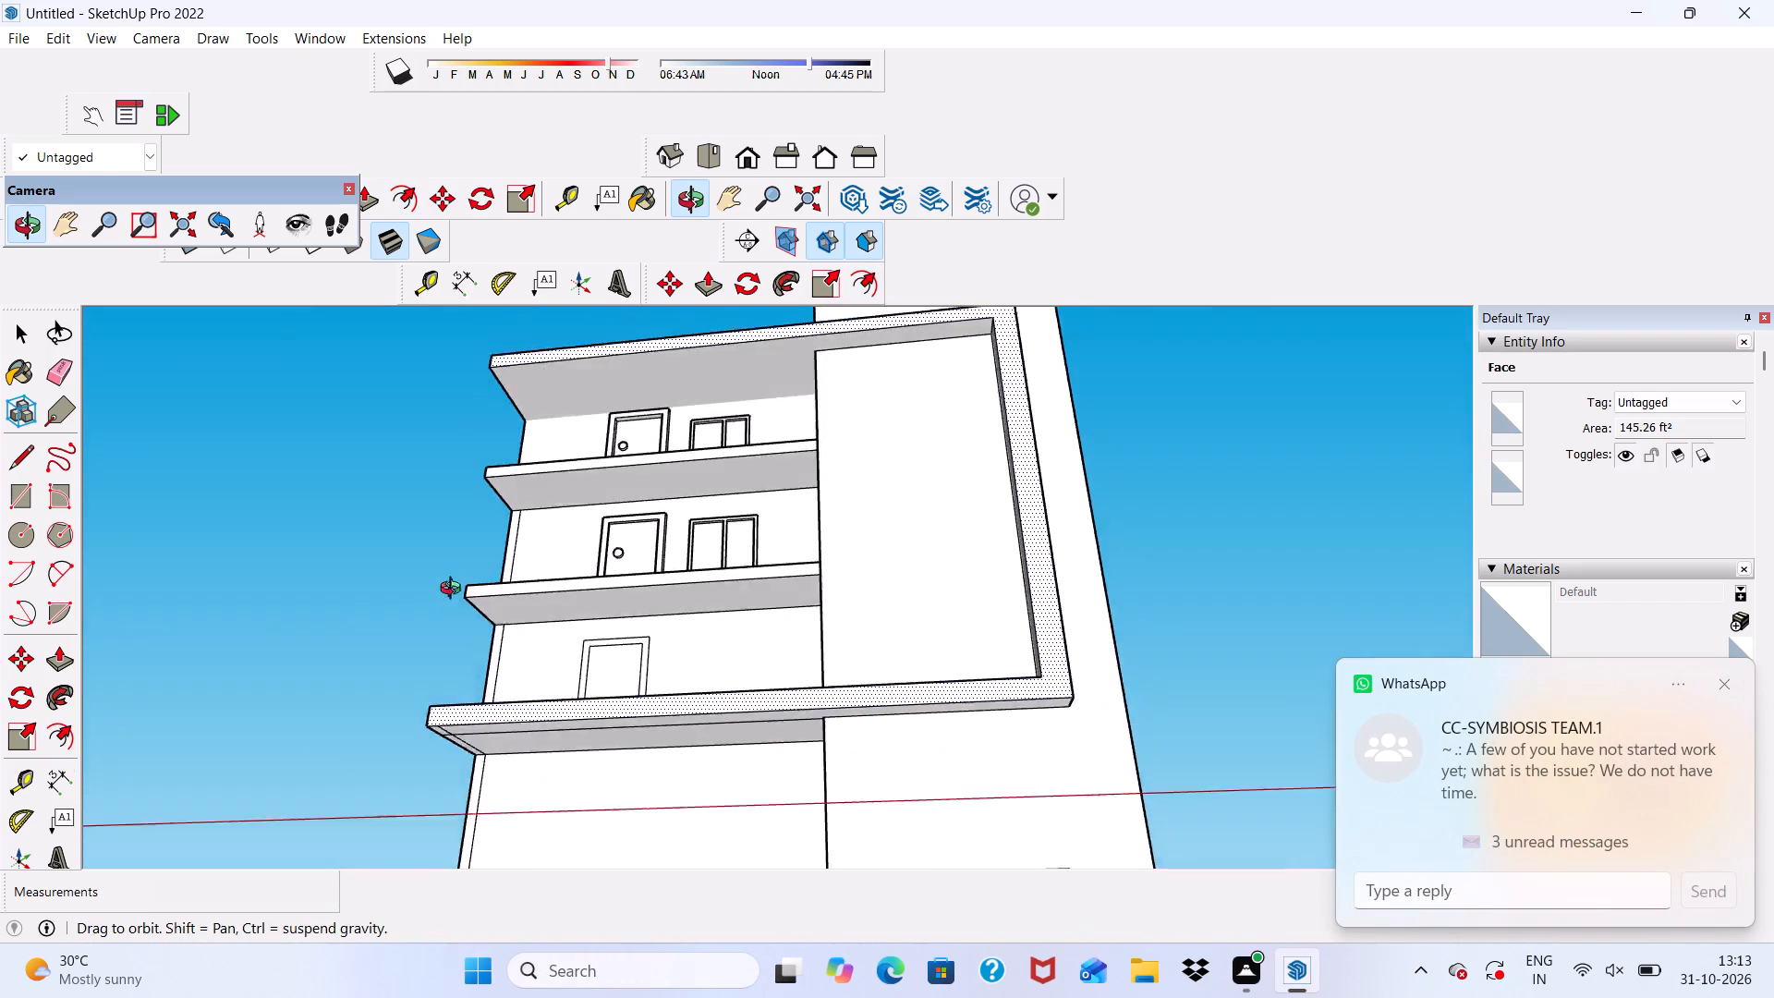
{"action": "middle_click_drag", "start_coordinate": [455, 590], "coordinate": [559, 785]}
{"action": "key", "text": "space"}
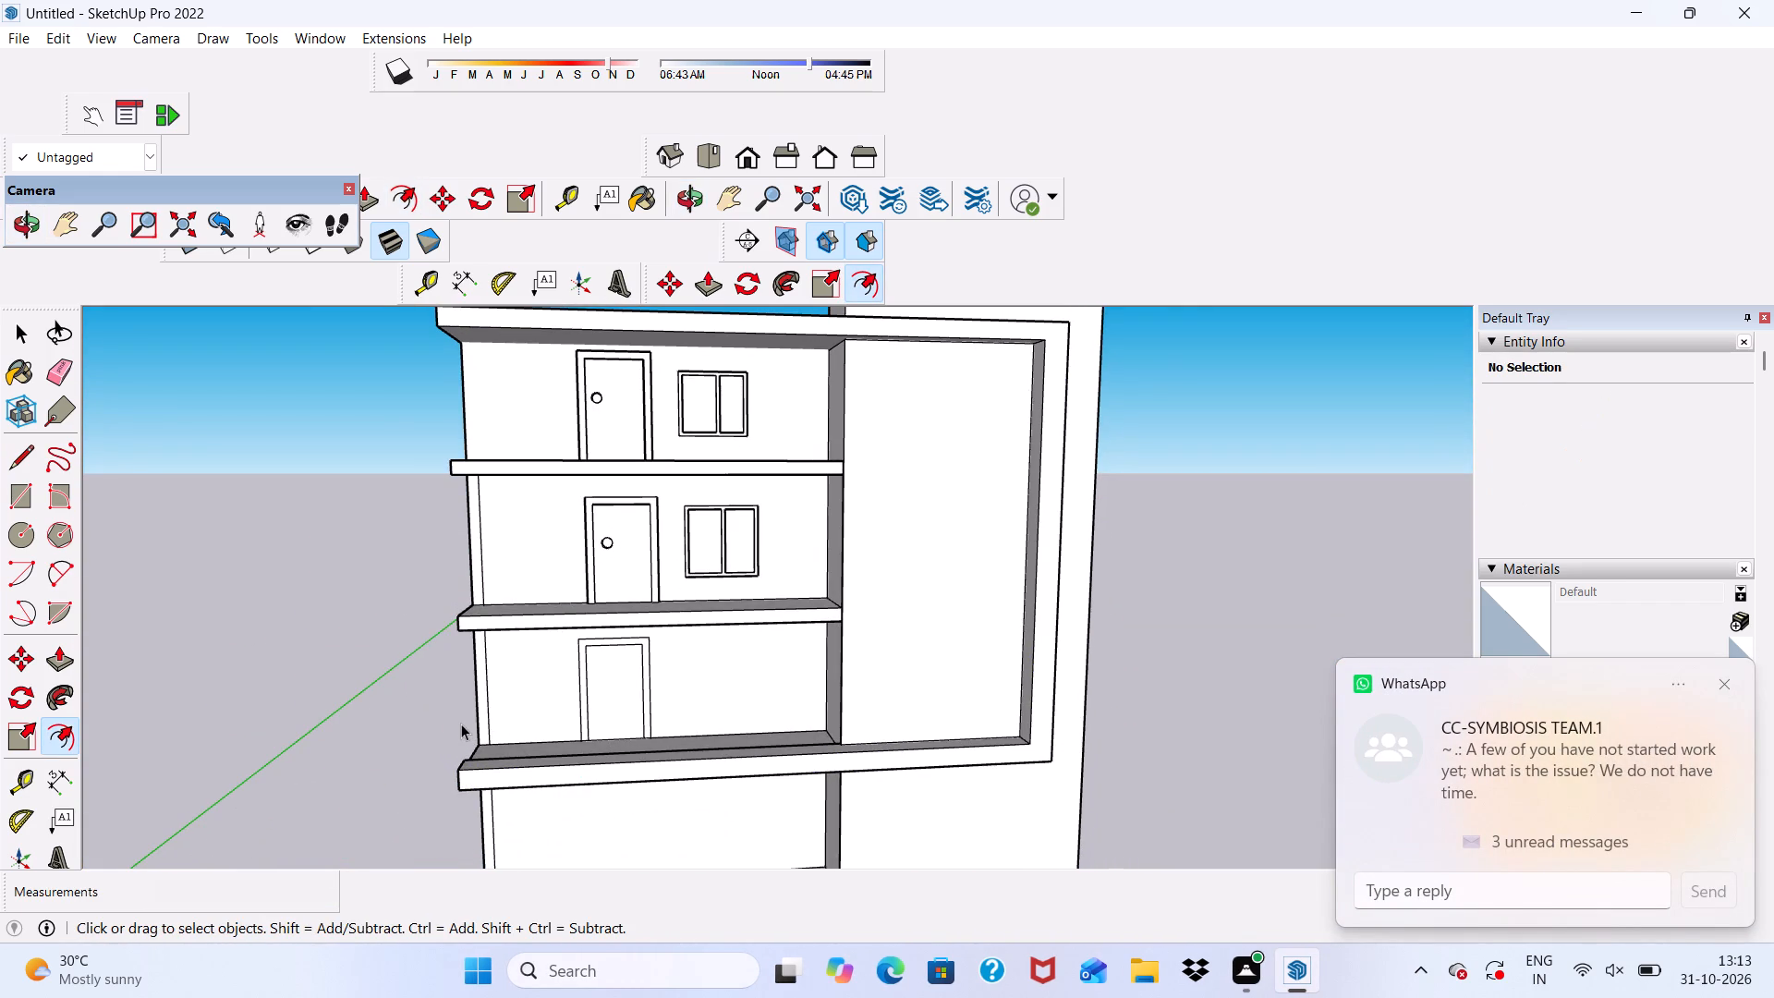
{"action": "scroll", "coordinate": [480, 724], "scroll_direction": "down", "scroll_amount": 1}
{"action": "scroll", "coordinate": [610, 741], "scroll_direction": "up", "scroll_amount": 13}
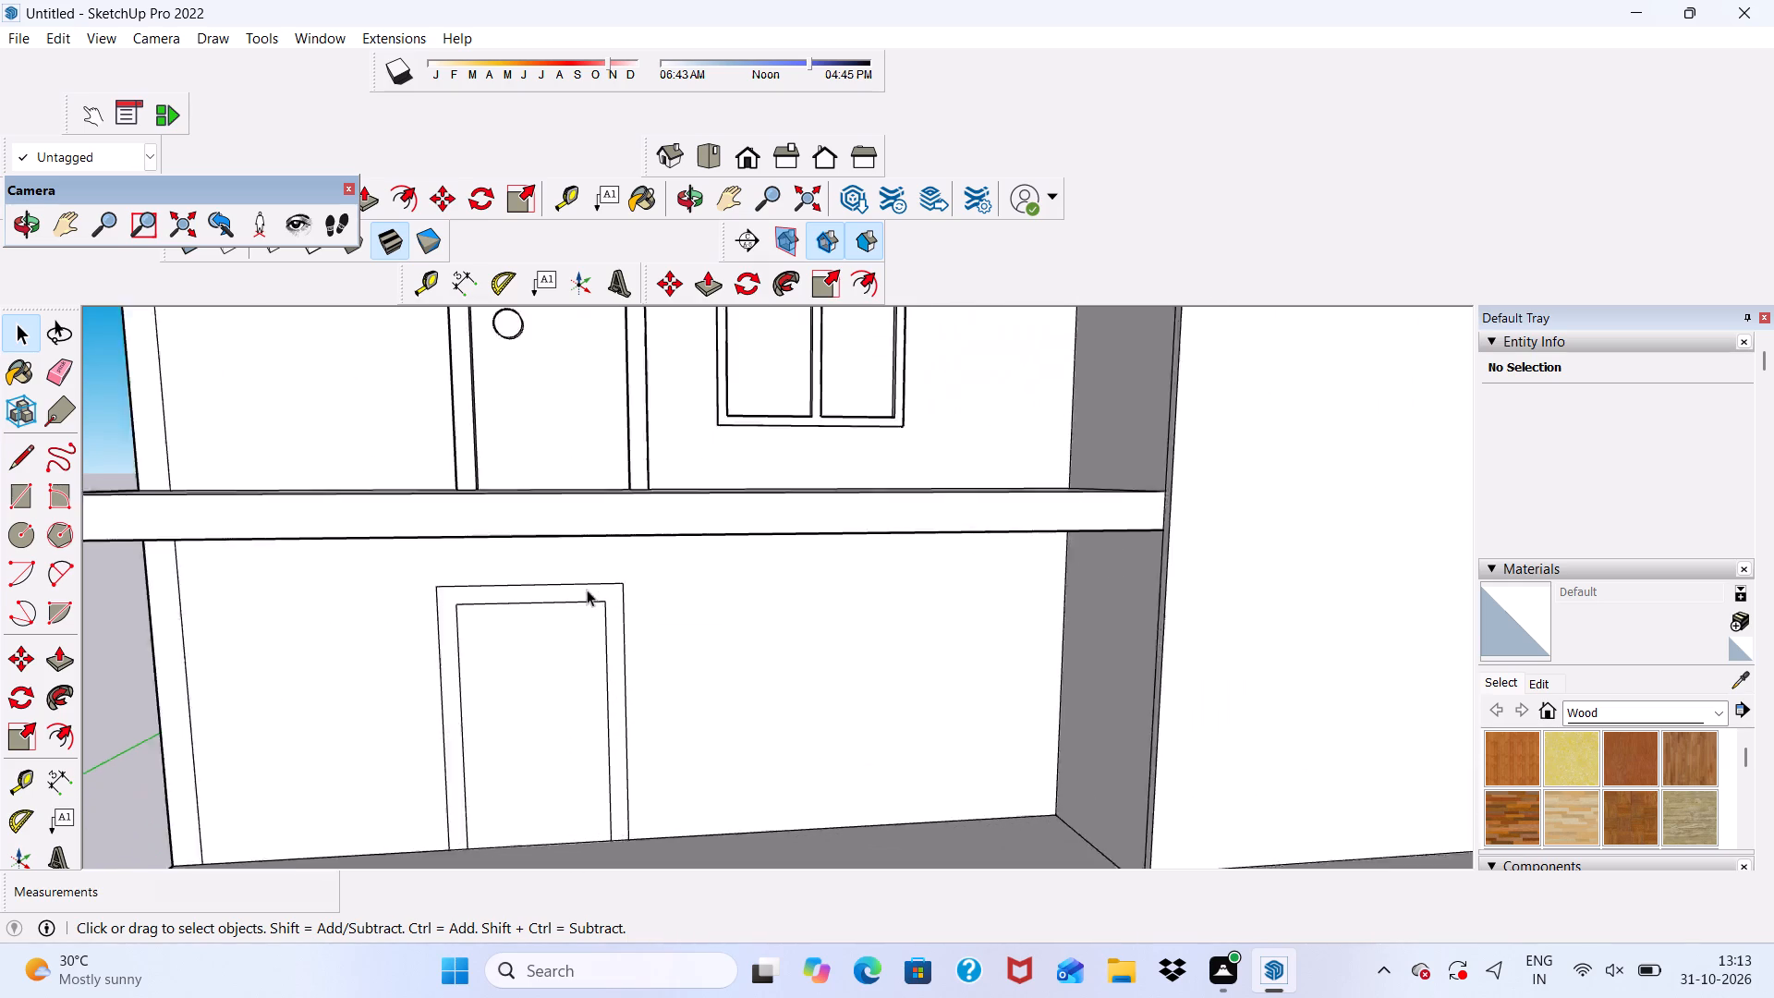
{"action": "scroll", "coordinate": [587, 590], "scroll_direction": "up", "scroll_amount": 2}
{"action": "left_click", "coordinate": [616, 602]}
{"action": "scroll", "coordinate": [664, 491], "scroll_direction": "down", "scroll_amount": 7}
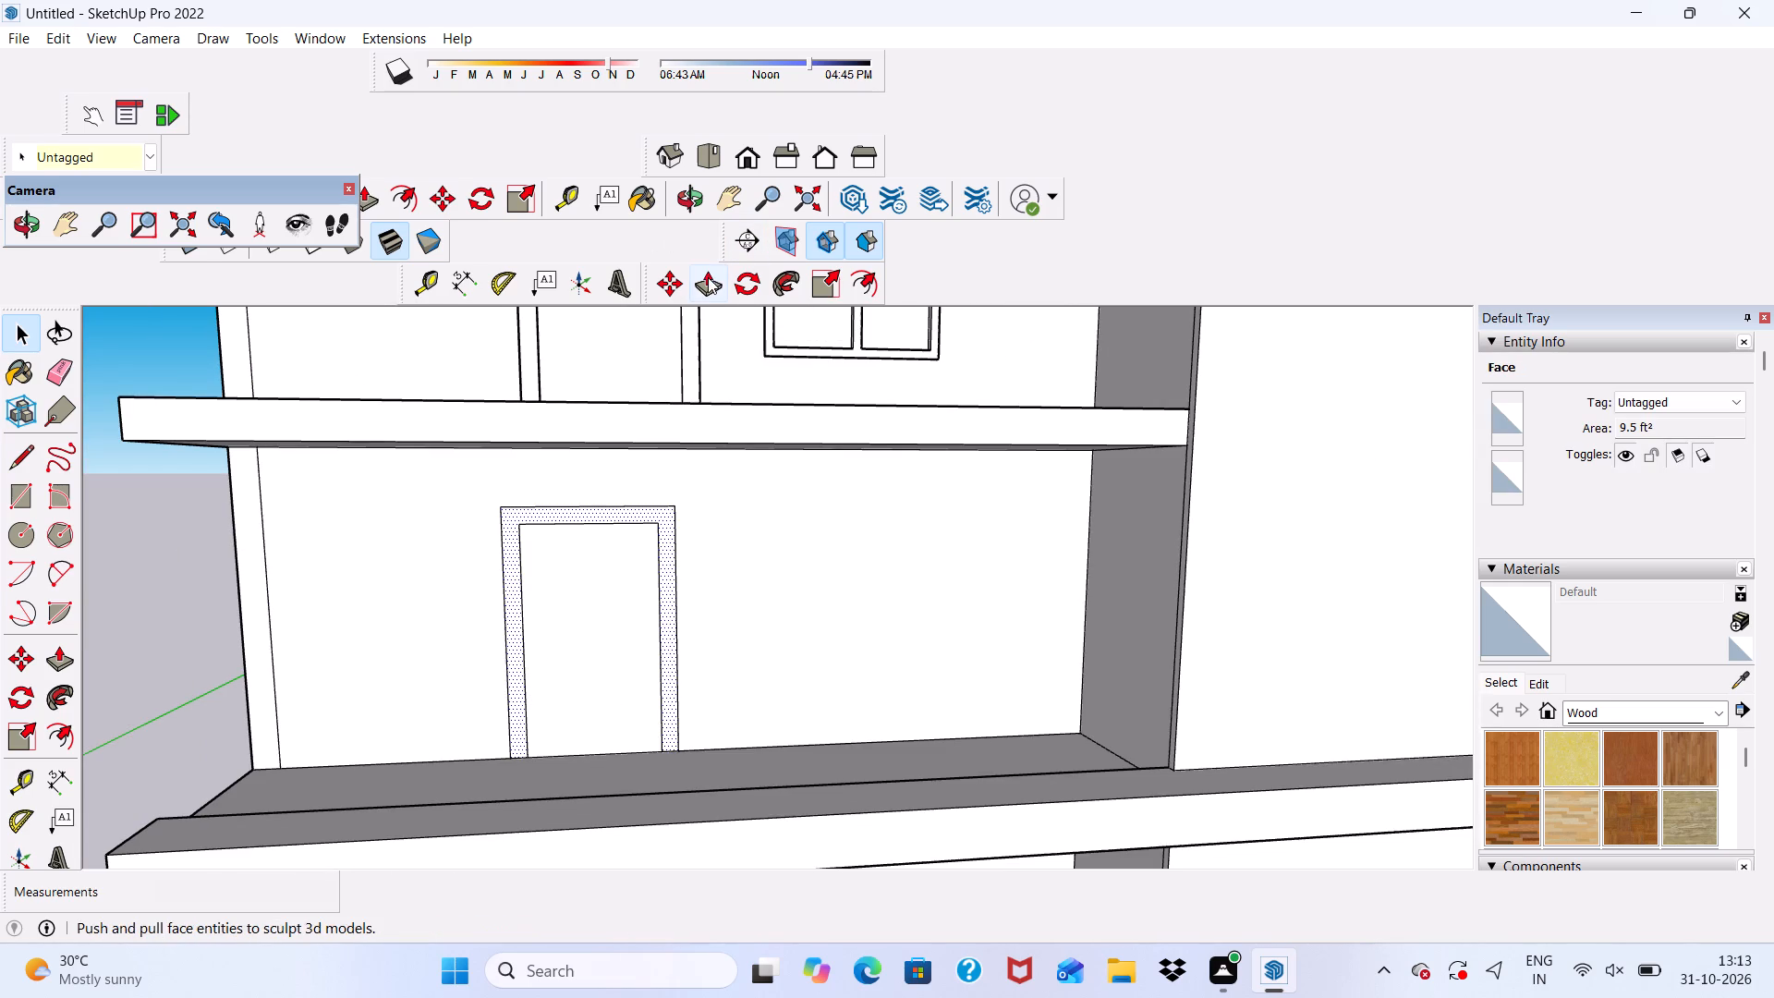
{"action": "left_click", "coordinate": [708, 277]}
{"action": "scroll", "coordinate": [709, 616], "scroll_direction": "up", "scroll_amount": 5}
{"action": "left_click", "coordinate": [646, 475]}
{"action": "scroll", "coordinate": [600, 464], "scroll_direction": "down", "scroll_amount": 4}
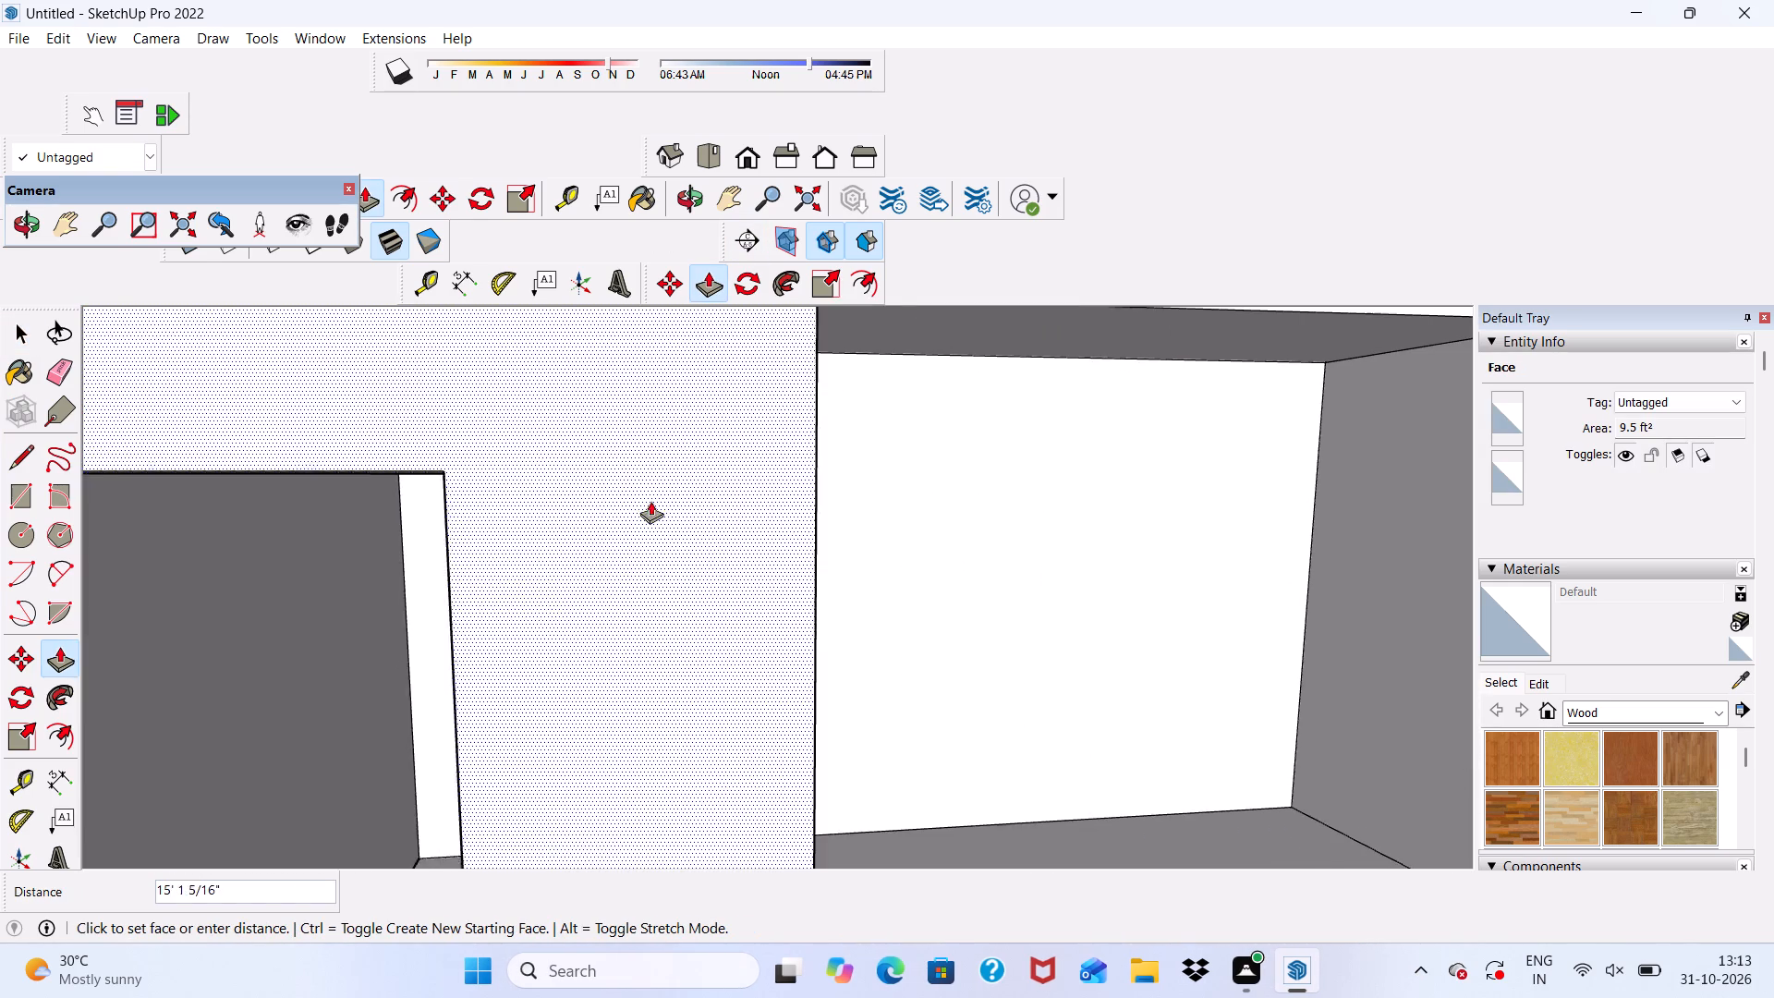
{"action": "scroll", "coordinate": [650, 501], "scroll_direction": "down", "scroll_amount": 11}
{"action": "scroll", "coordinate": [766, 392], "scroll_direction": "down", "scroll_amount": 6}
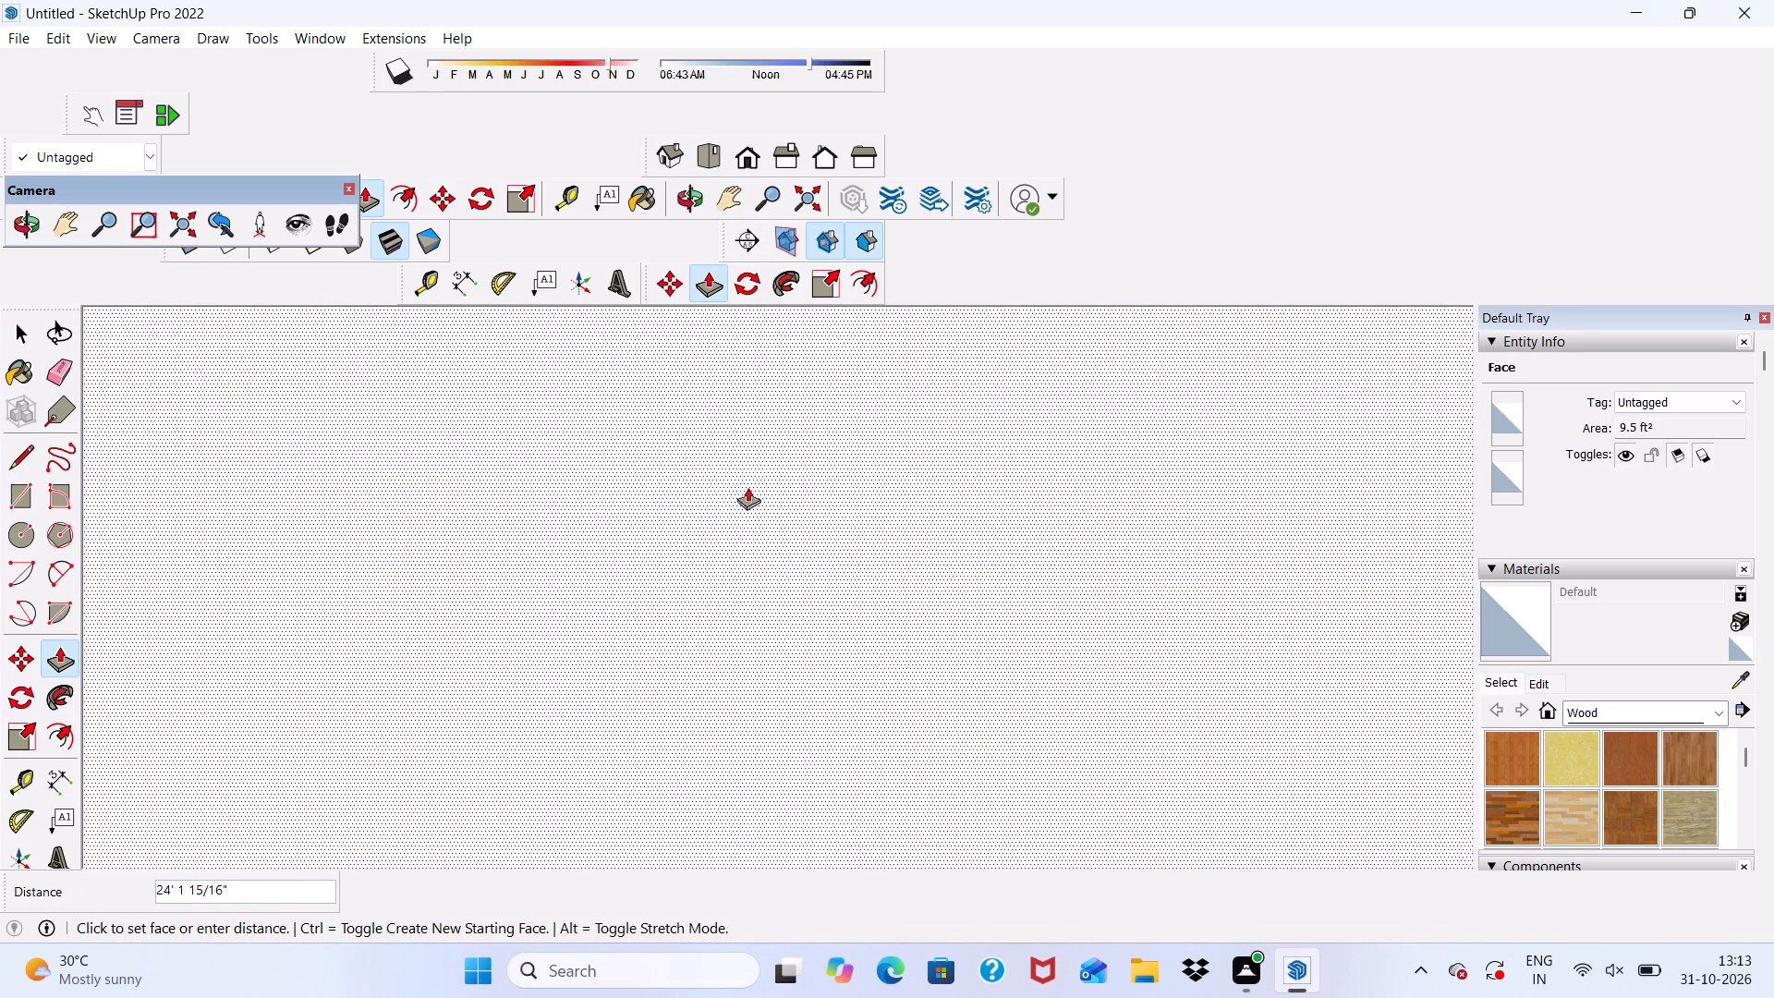
{"action": "scroll", "coordinate": [747, 487], "scroll_direction": "down", "scroll_amount": 14}
{"action": "middle_click_drag", "start_coordinate": [694, 517], "coordinate": [659, 531]}
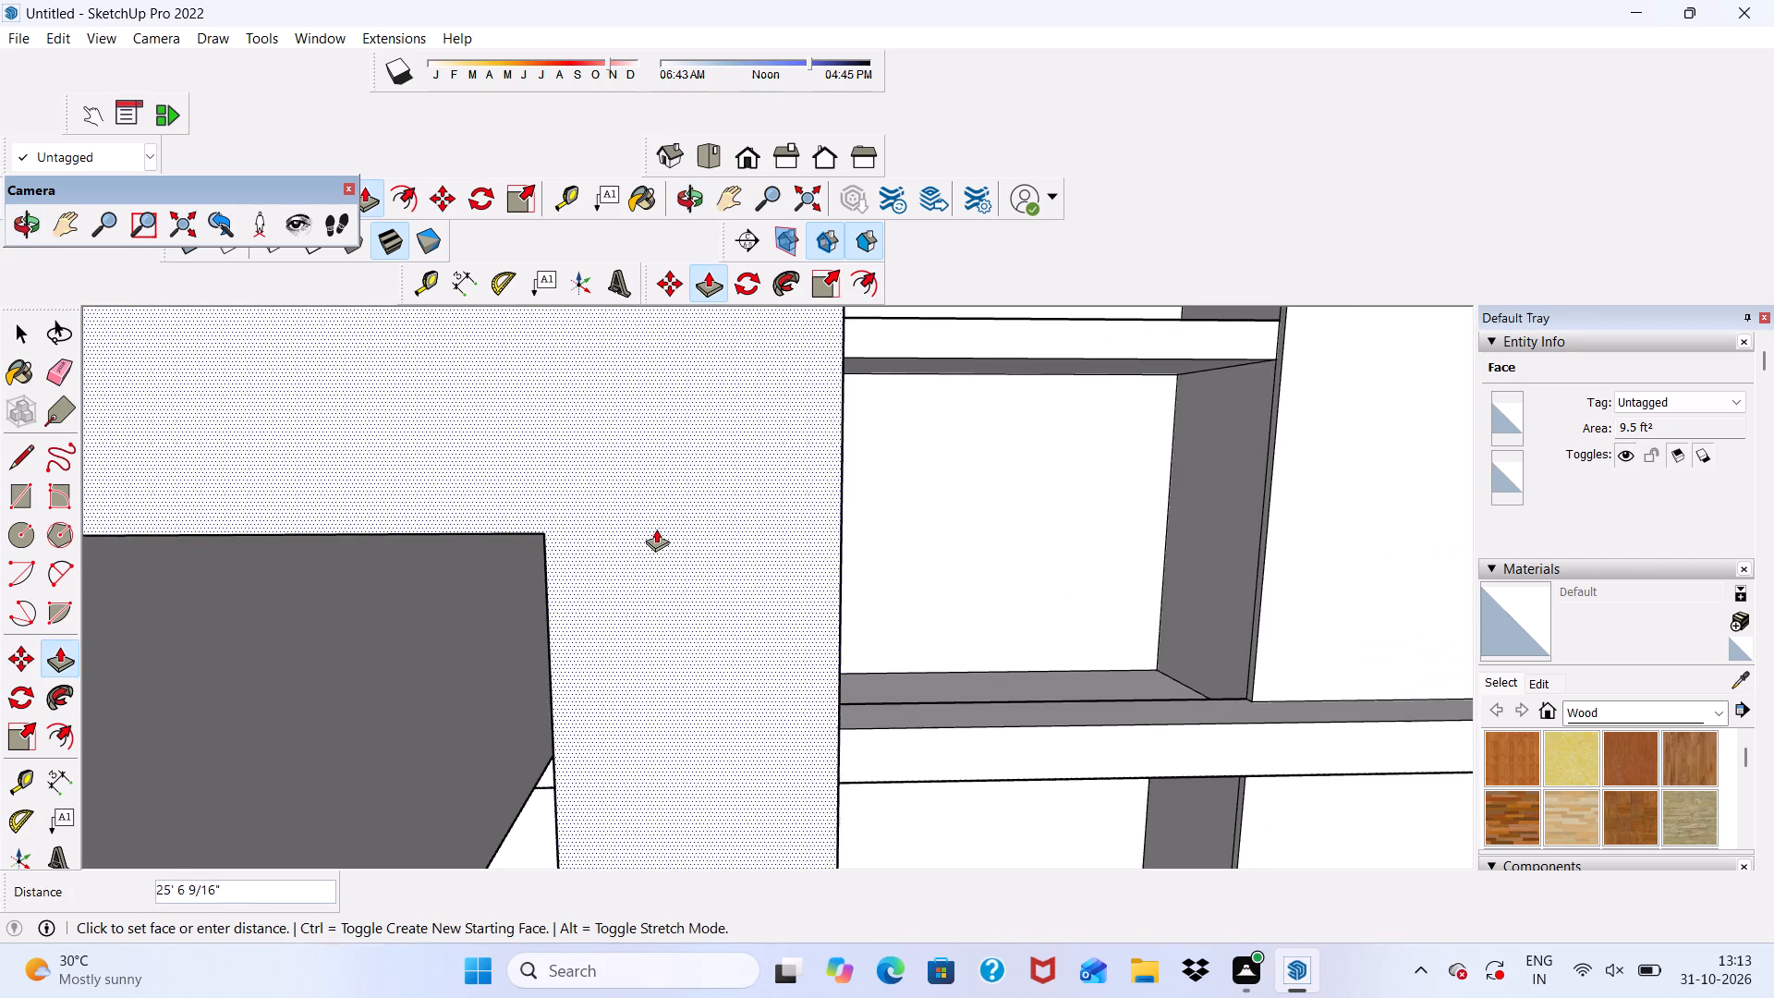
{"action": "key", "text": "6"}
{"action": "key", "text": "shift+quotedbl"}
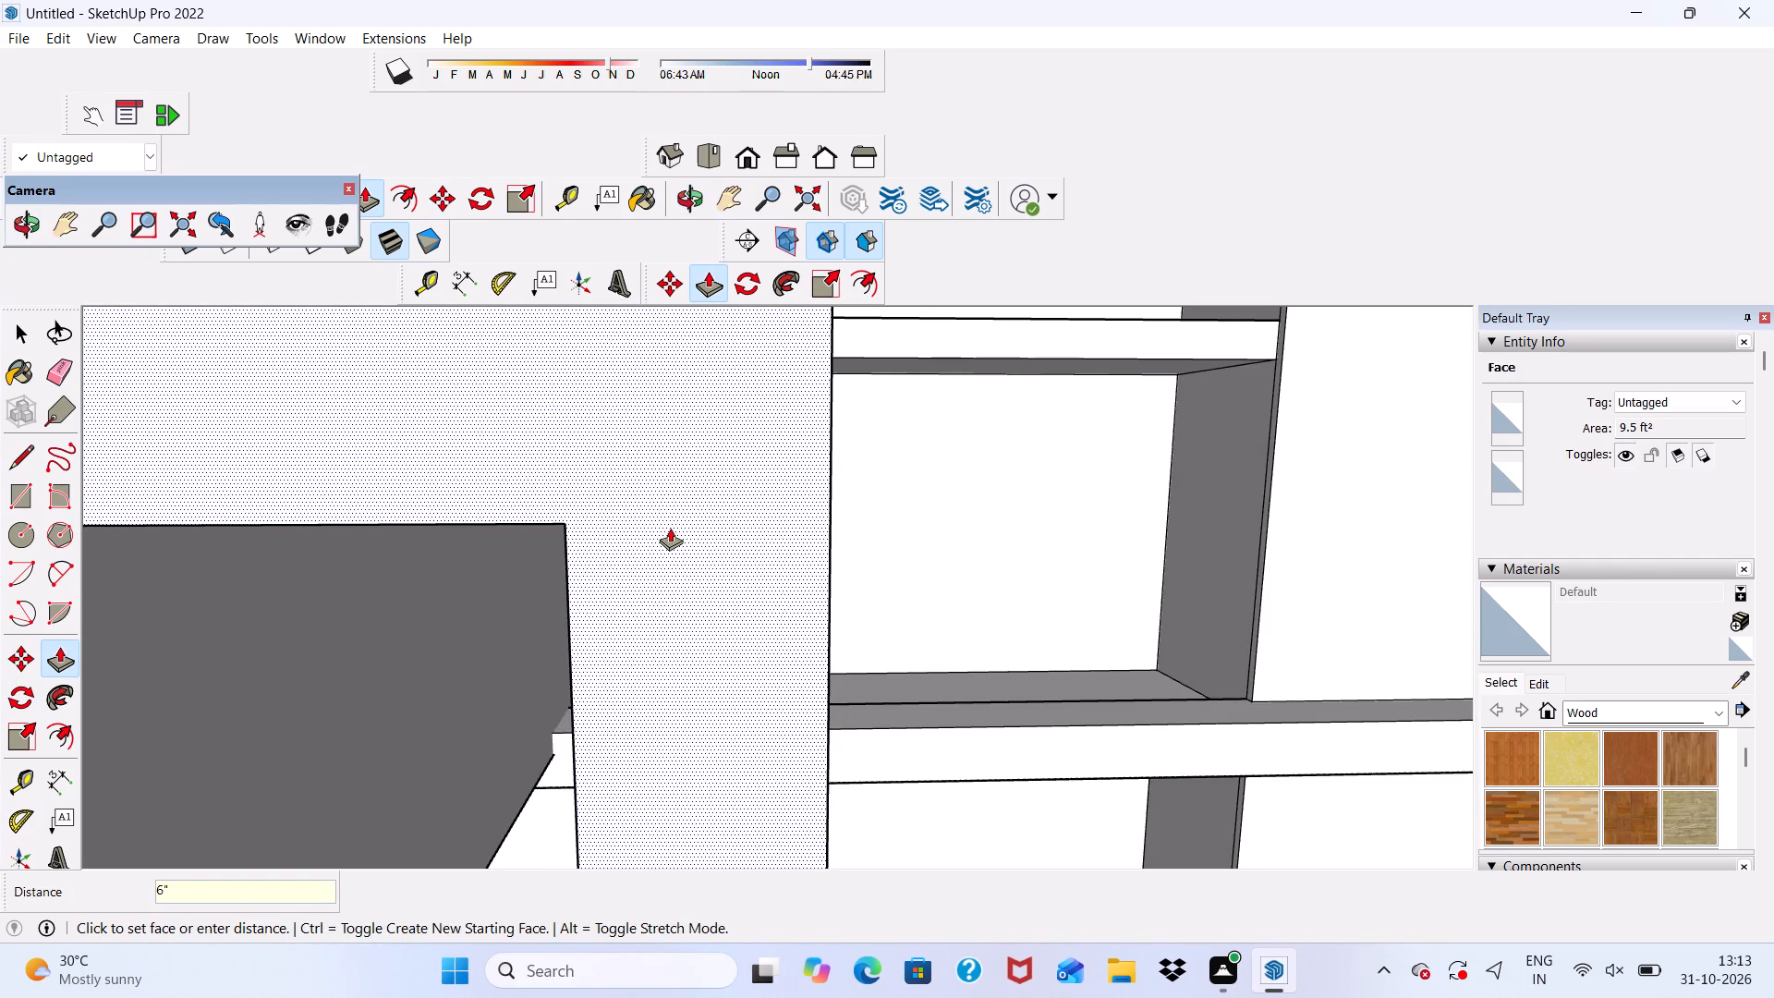
{"action": "key", "text": "Return"}
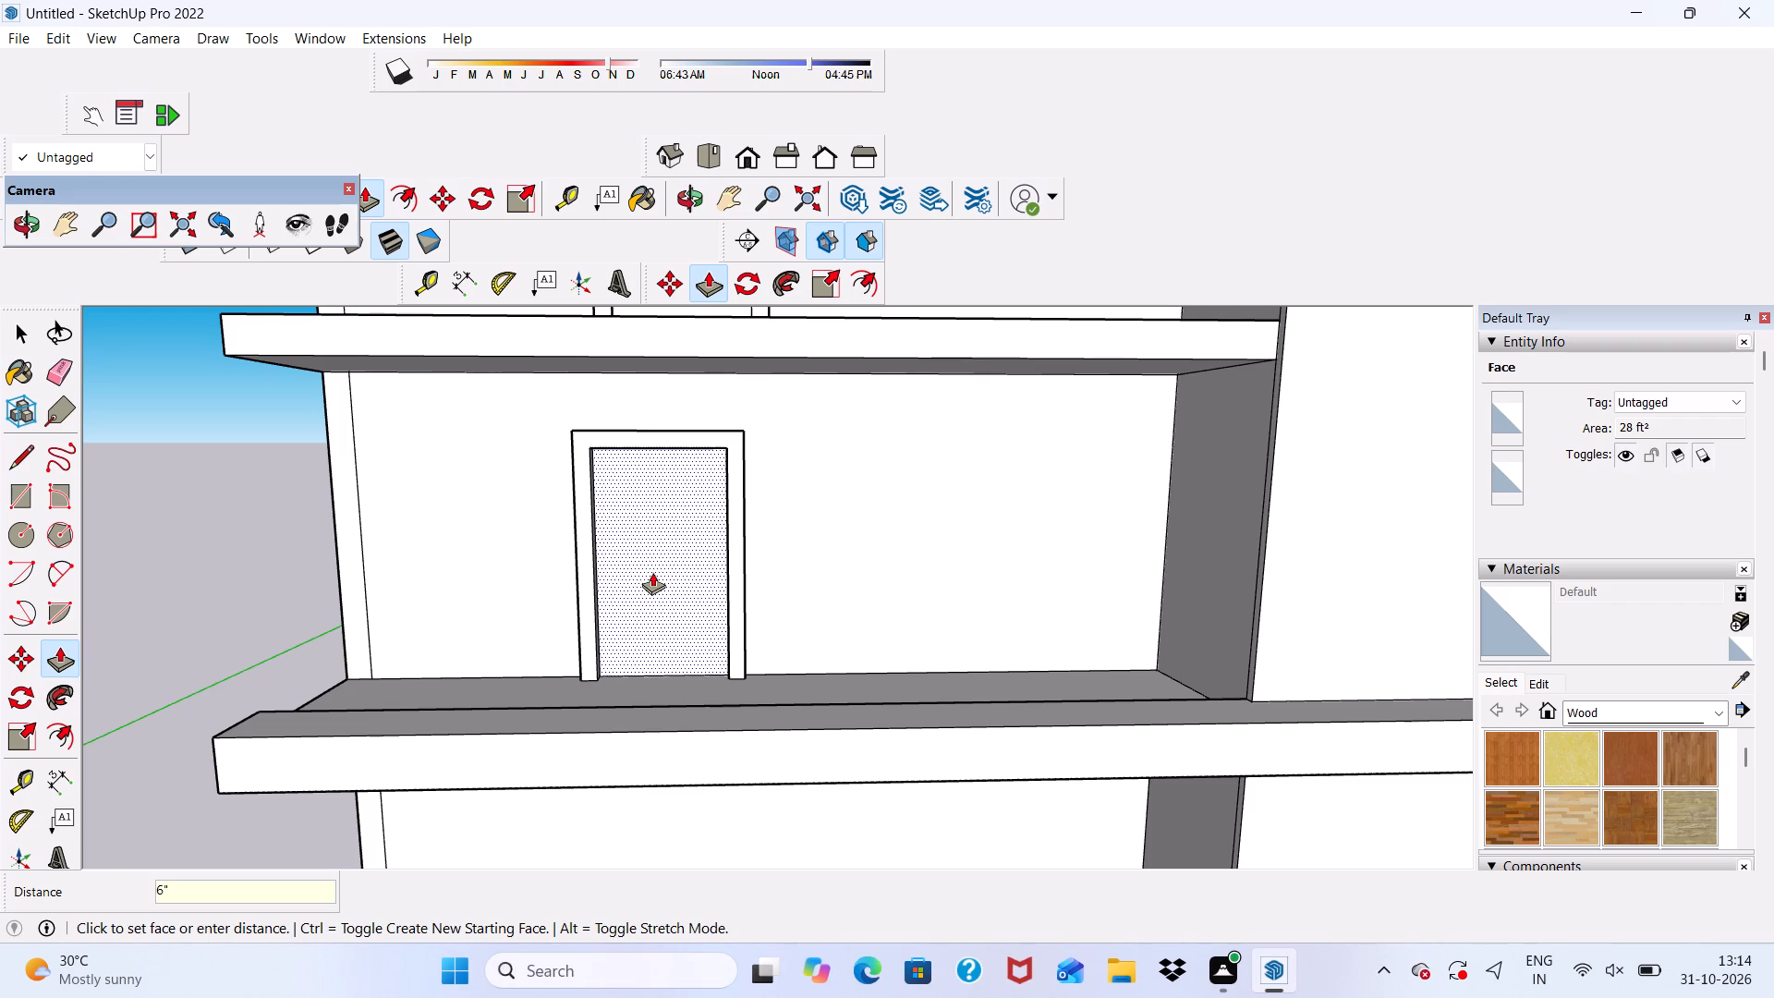
Push/Pull the door panel inside the new frame outward by 3".
{"action": "scroll", "coordinate": [747, 562], "scroll_direction": "down", "scroll_amount": 5}
{"action": "middle_click_drag", "start_coordinate": [745, 560], "coordinate": [600, 564]}
{"action": "scroll", "coordinate": [729, 553], "scroll_direction": "up", "scroll_amount": 6}
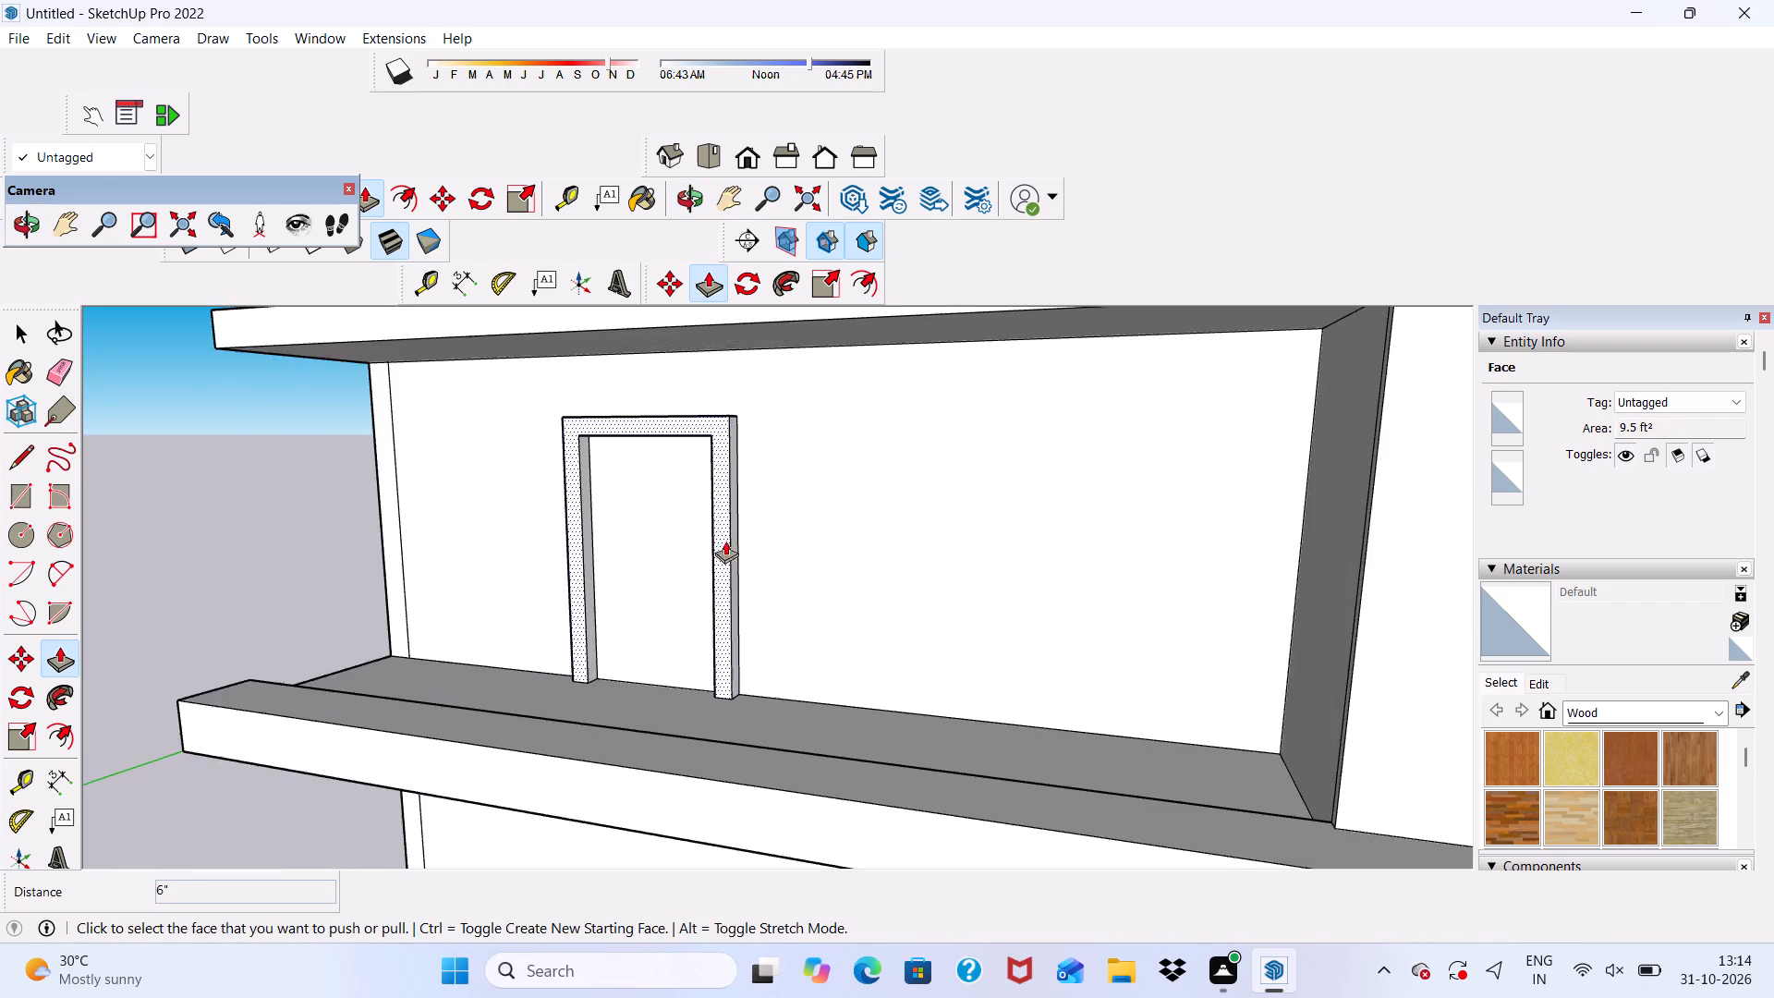
{"action": "scroll", "coordinate": [659, 524], "scroll_direction": "up", "scroll_amount": 5}
{"action": "left_click", "coordinate": [657, 517]}
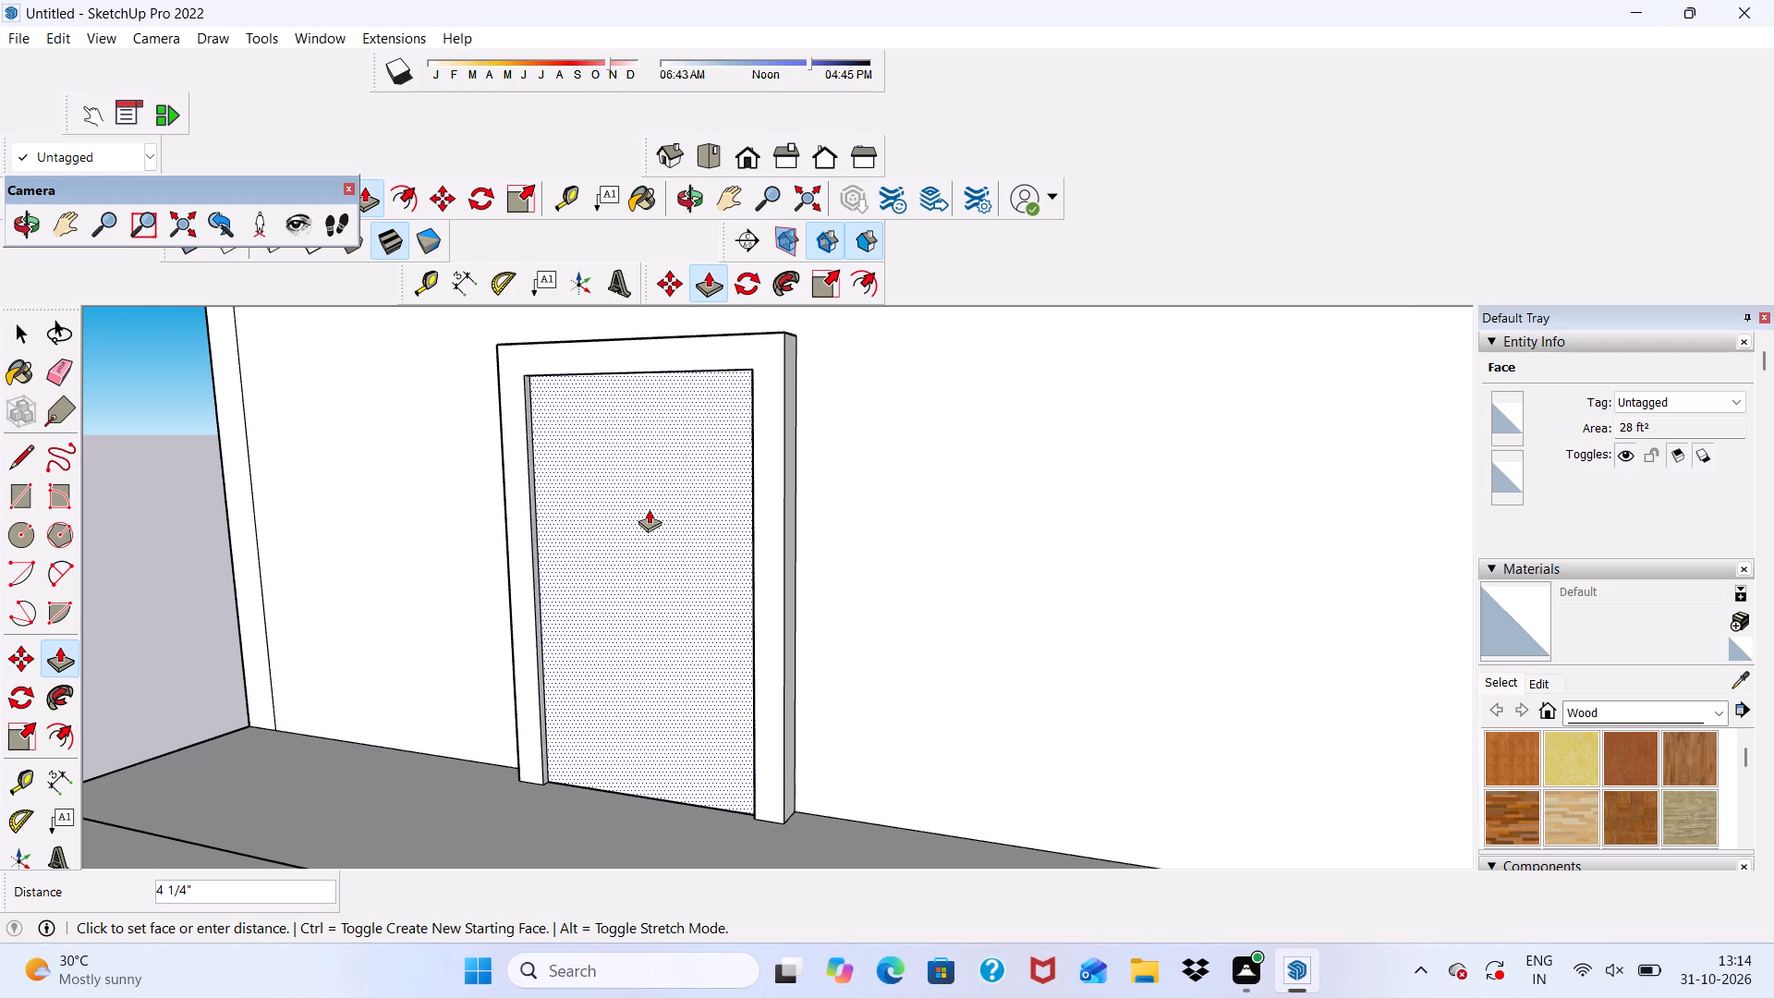
{"action": "key", "text": "3"}
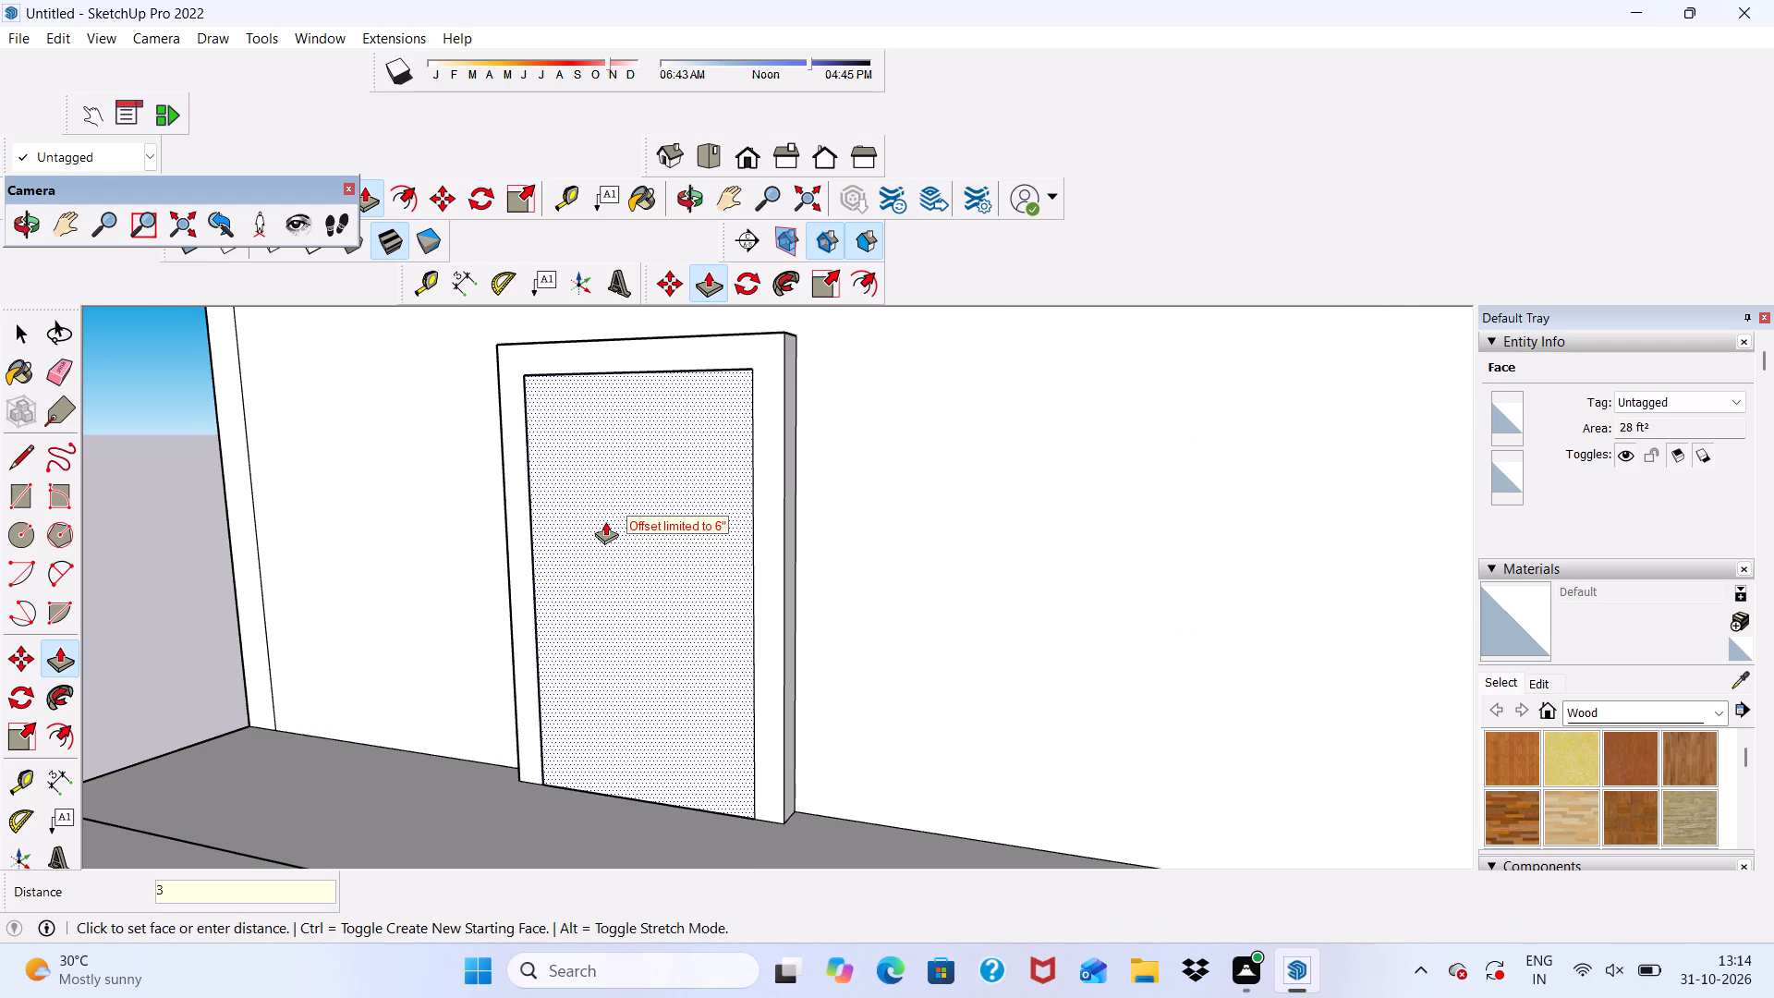
{"action": "key", "text": "shift+quotedbl"}
{"action": "key", "text": "Return"}
Push/Pull the same door panel outward by another 3".
{"action": "scroll", "coordinate": [602, 468], "scroll_direction": "down", "scroll_amount": 3}
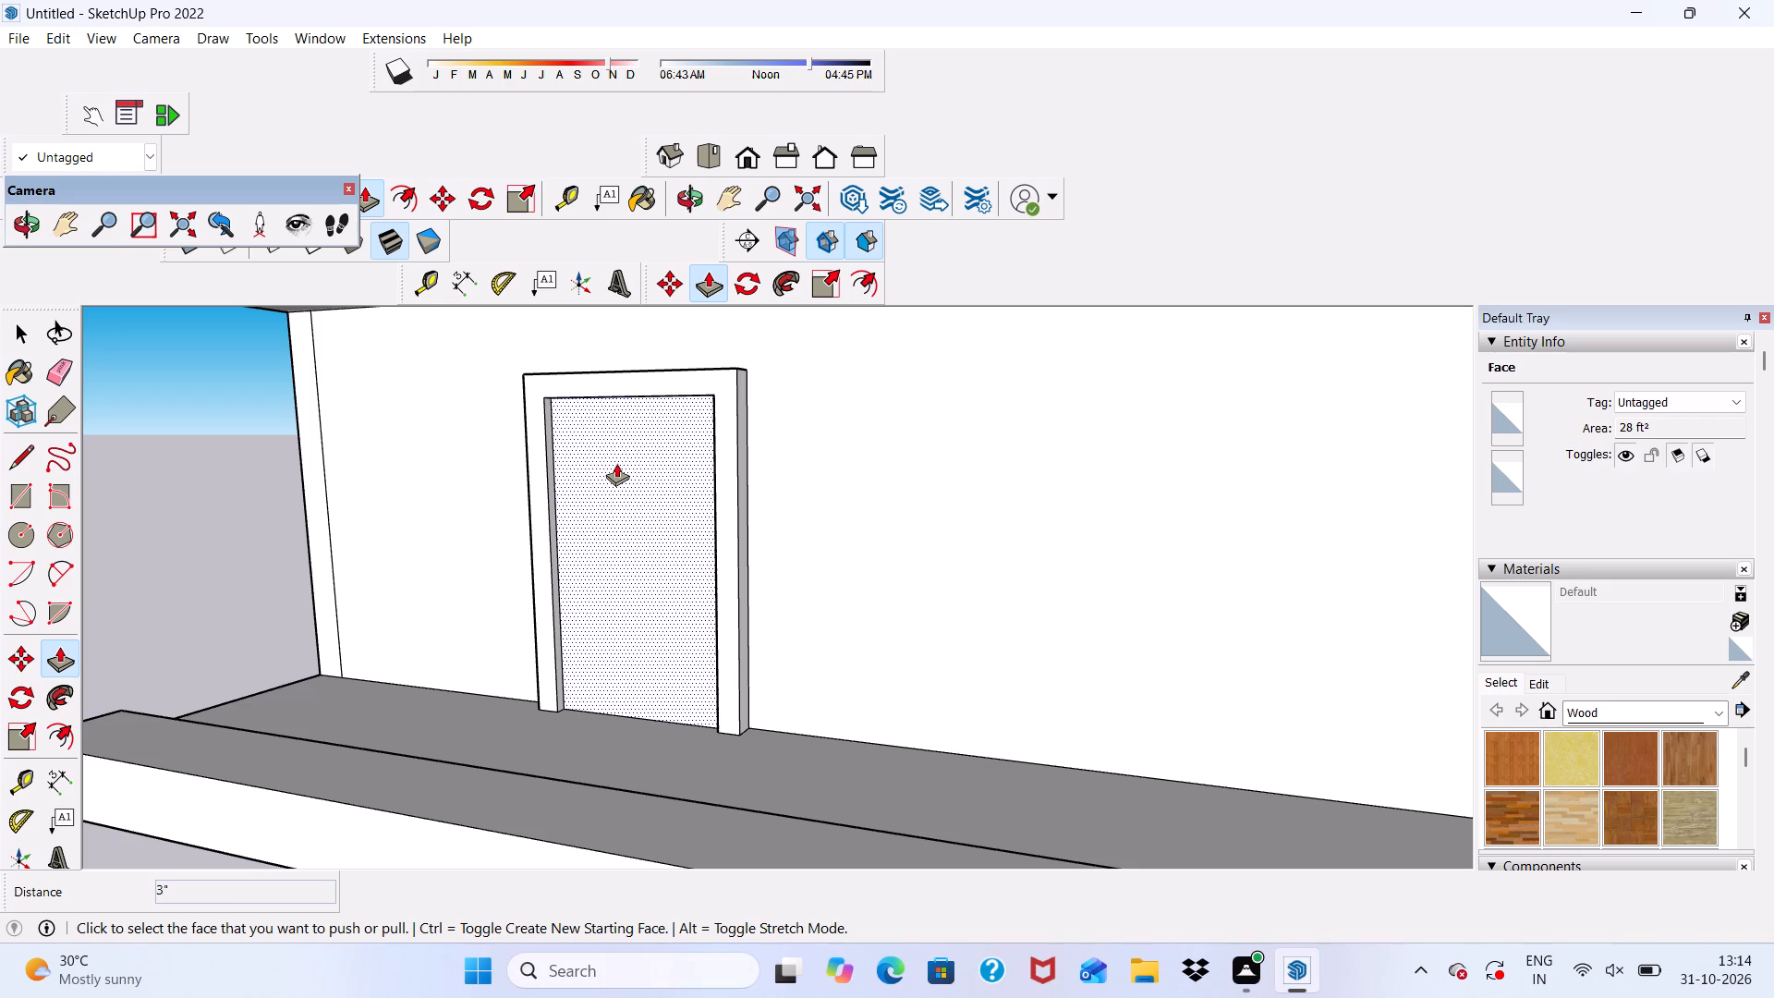
{"action": "left_click", "coordinate": [616, 463]}
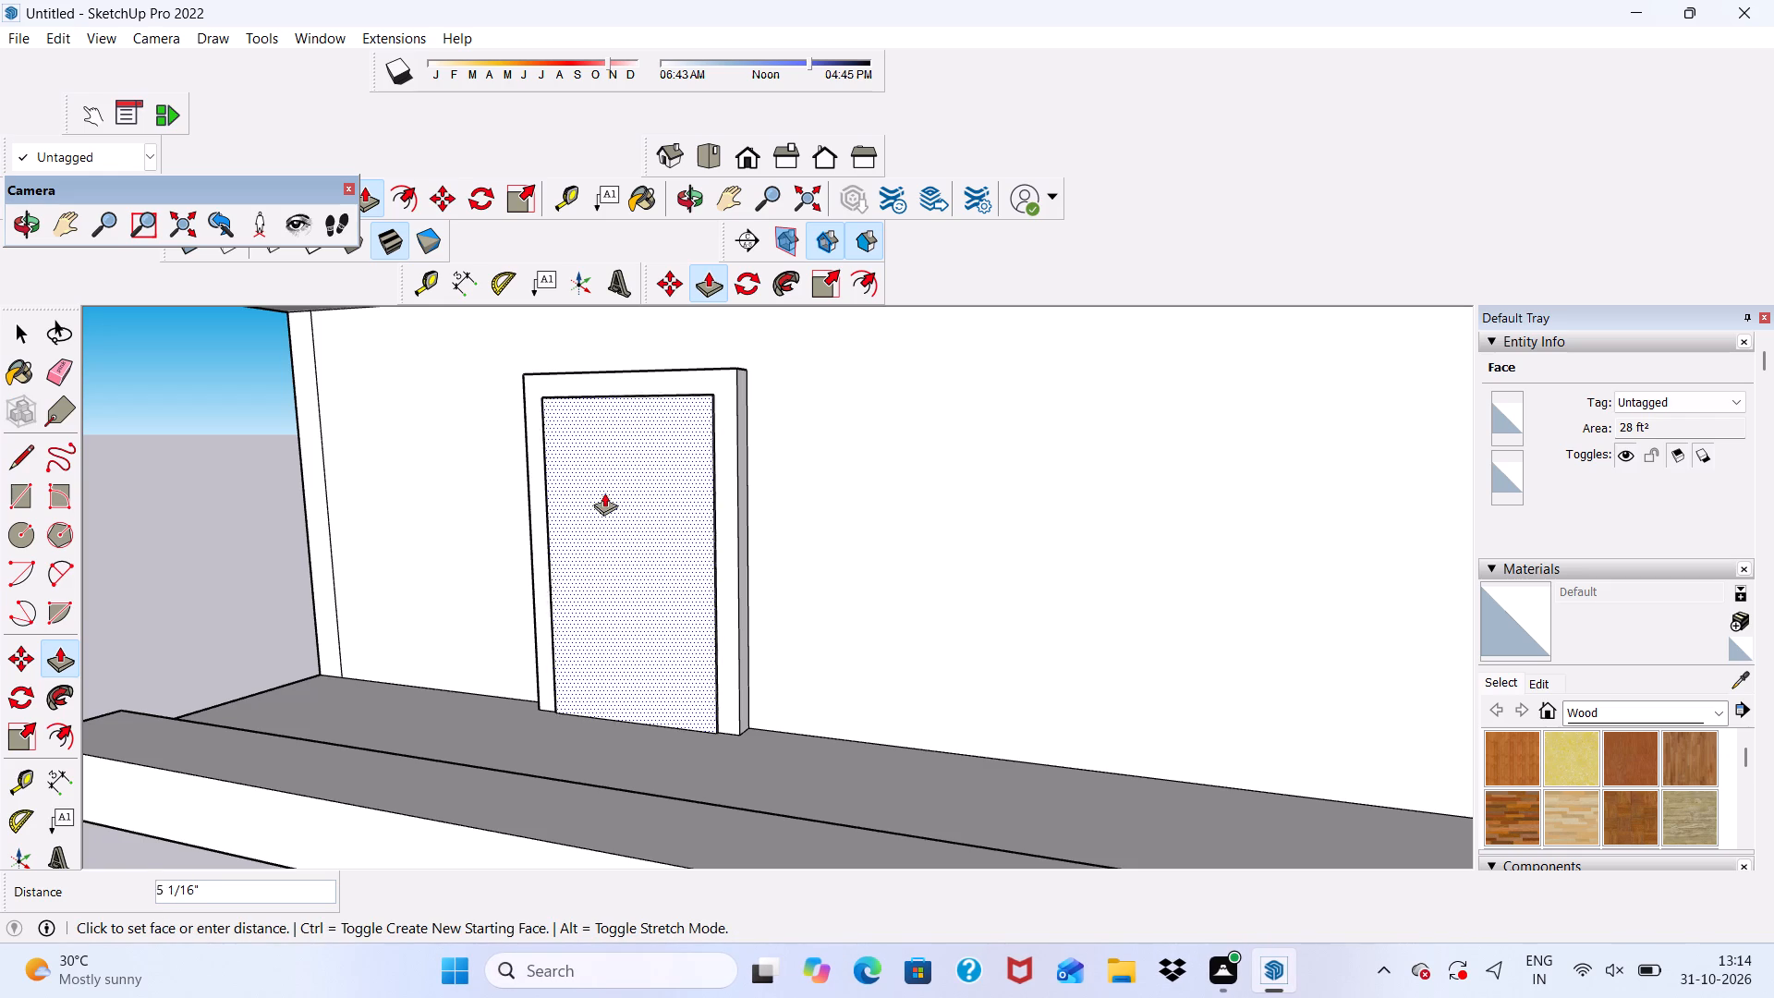
{"action": "key", "text": "3"}
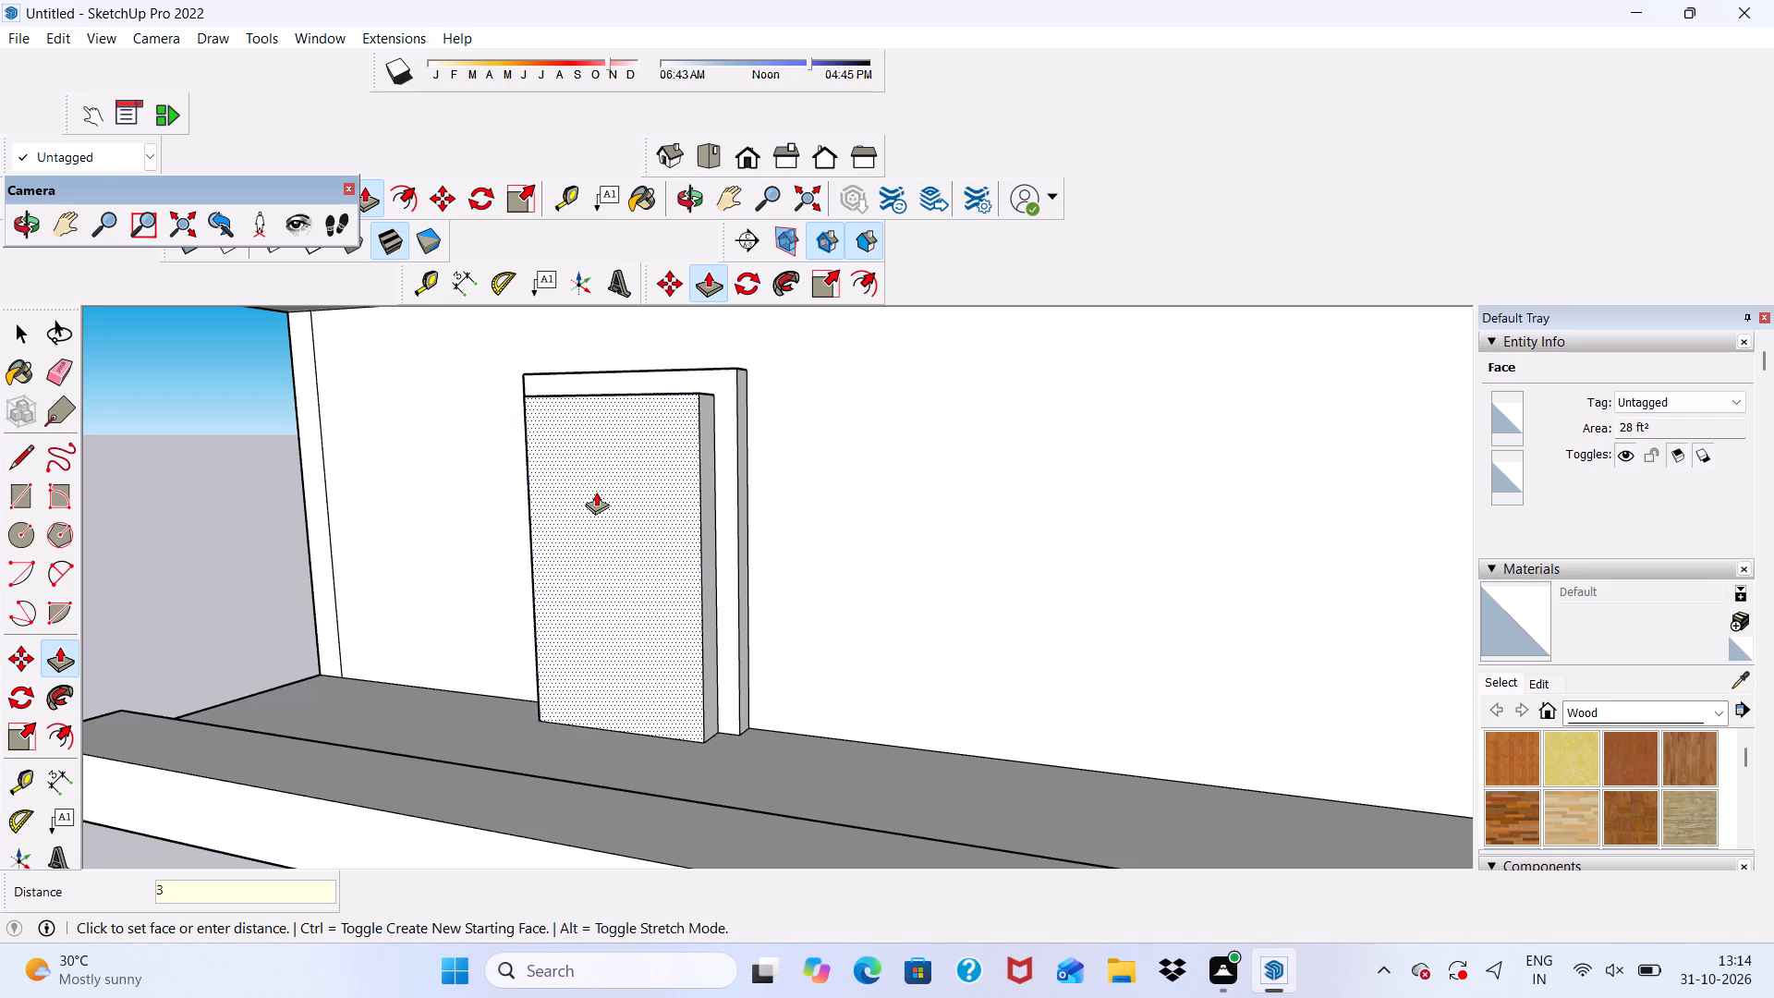
{"action": "key", "text": "shift+quotedbl"}
{"action": "key", "text": "Return"}
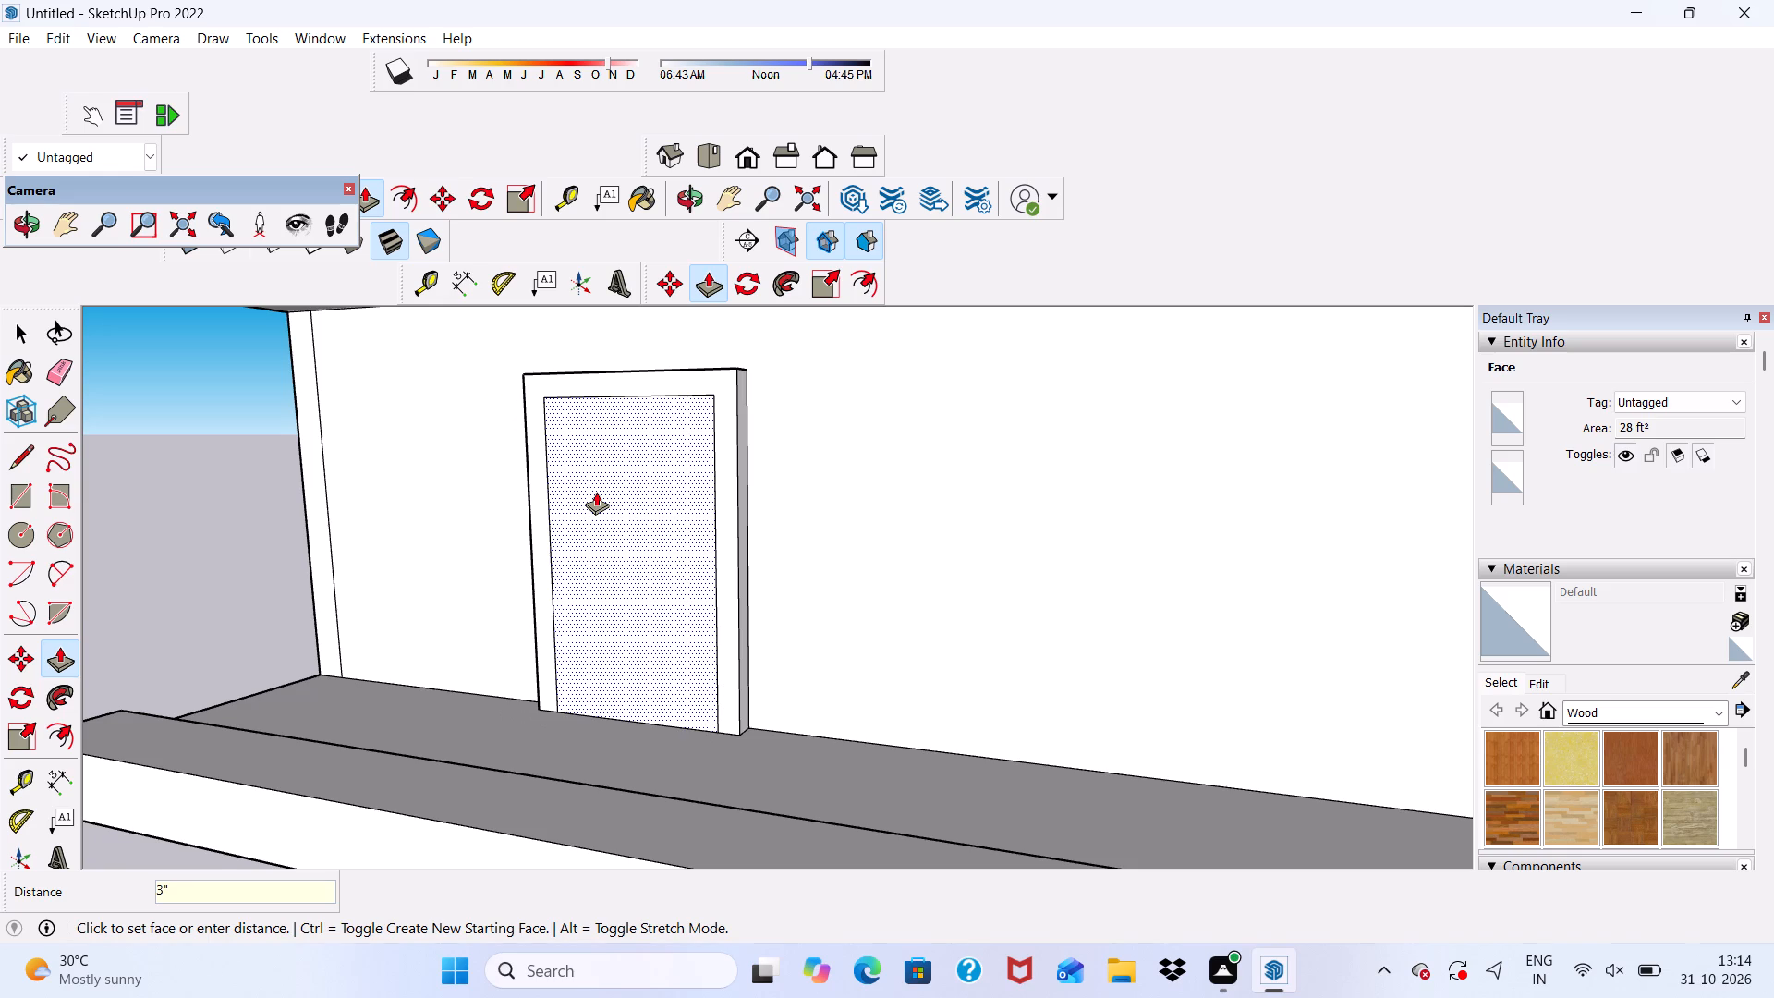
Undo the last Push/Pull of the door panel.
{"action": "key", "text": "ctrl+z"}
Measure the depth of the new door frame at its top outer corner with the Dimension tool.
{"action": "scroll", "coordinate": [641, 540], "scroll_direction": "down", "scroll_amount": 1}
{"action": "middle_click_drag", "start_coordinate": [650, 530], "coordinate": [661, 556]}
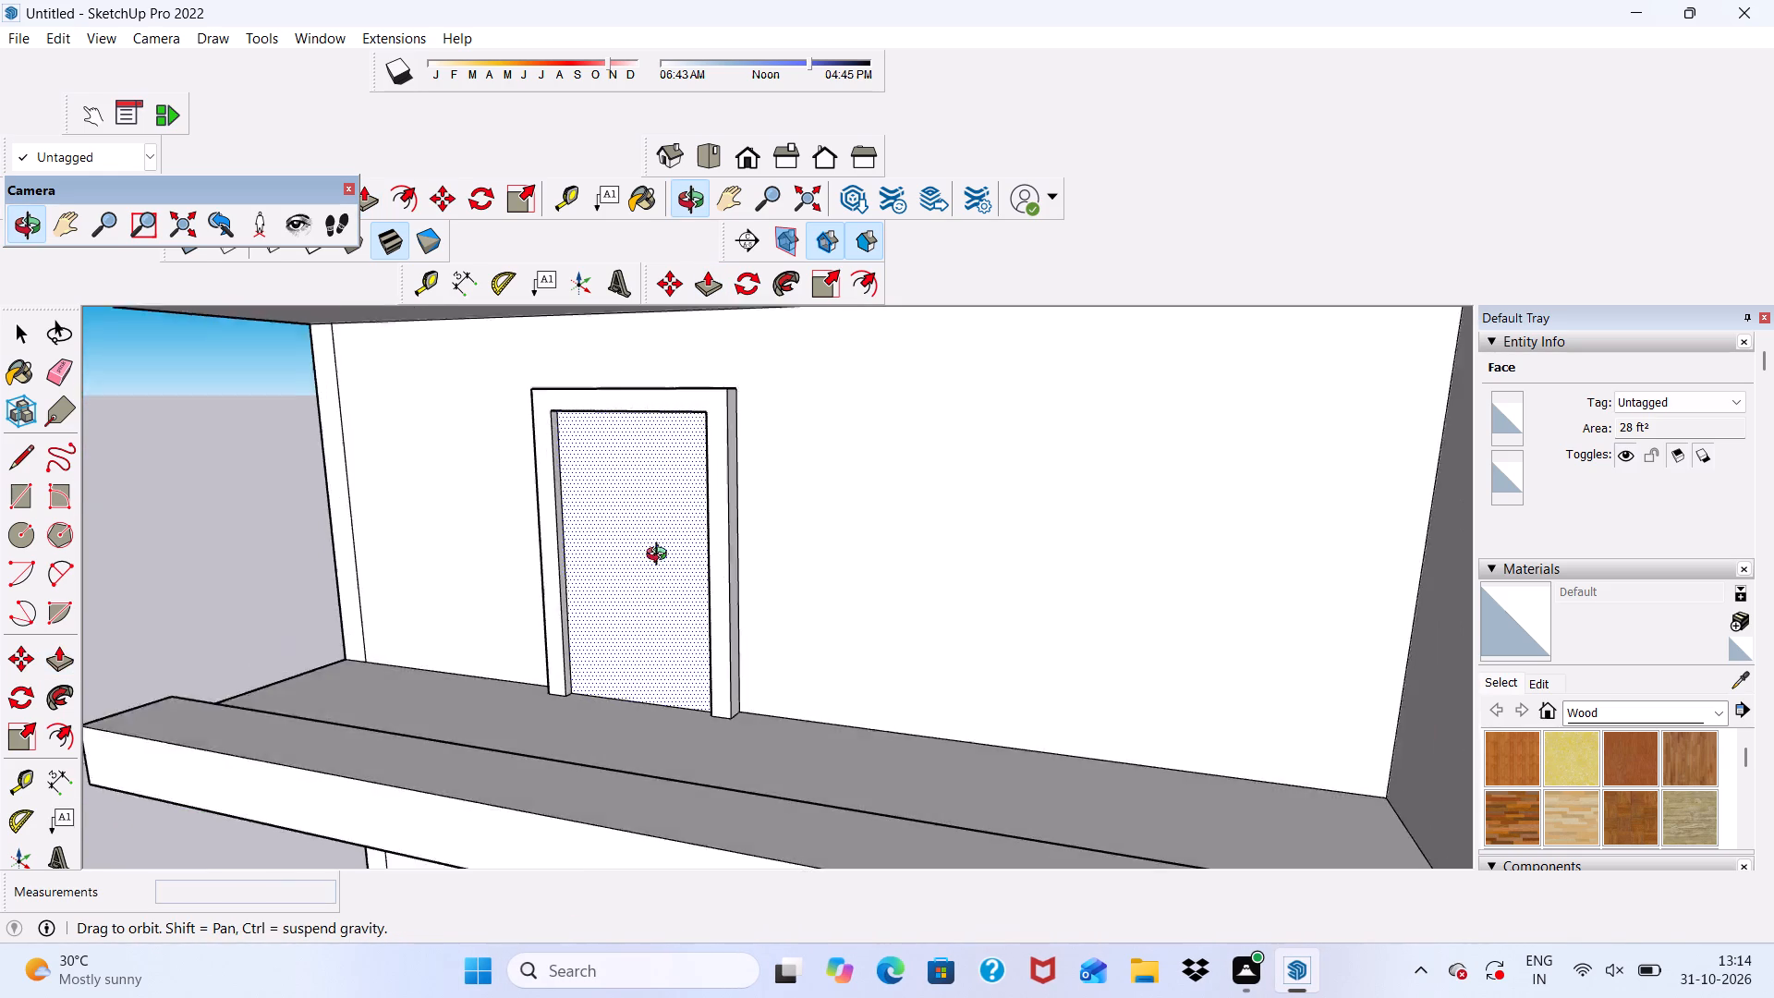
{"action": "middle_click_drag", "start_coordinate": [661, 556], "coordinate": [1093, 508]}
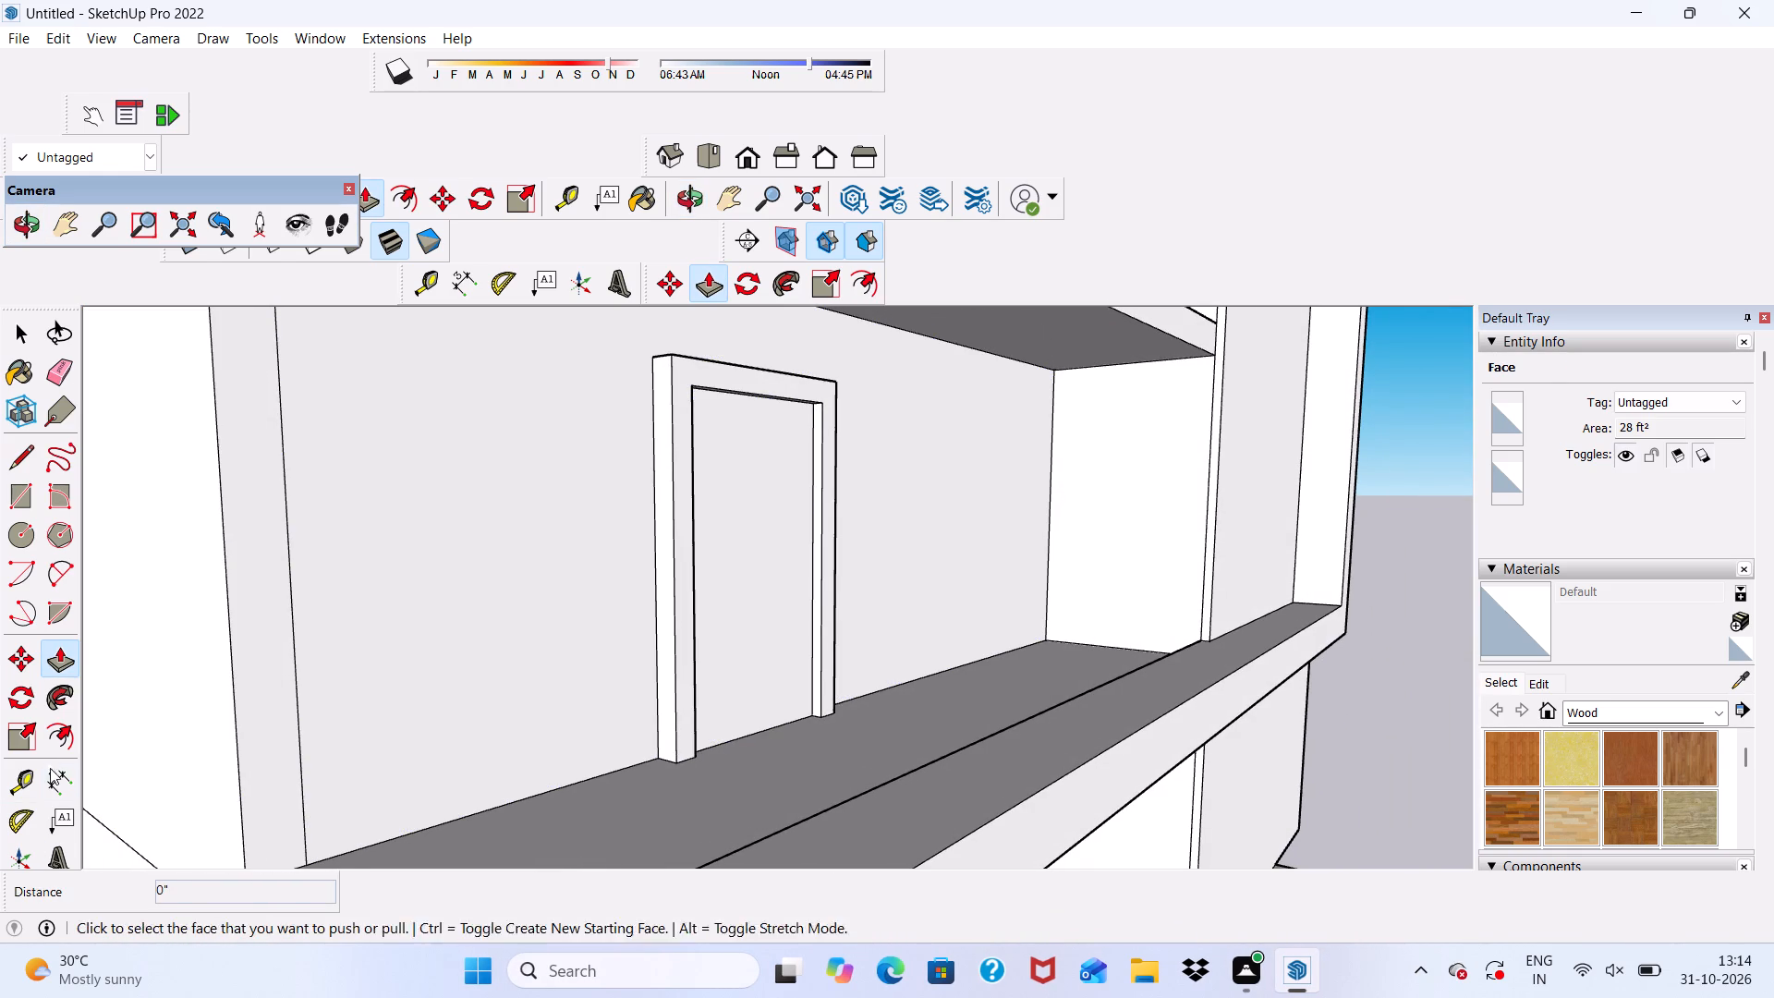
{"action": "left_click", "coordinate": [54, 773]}
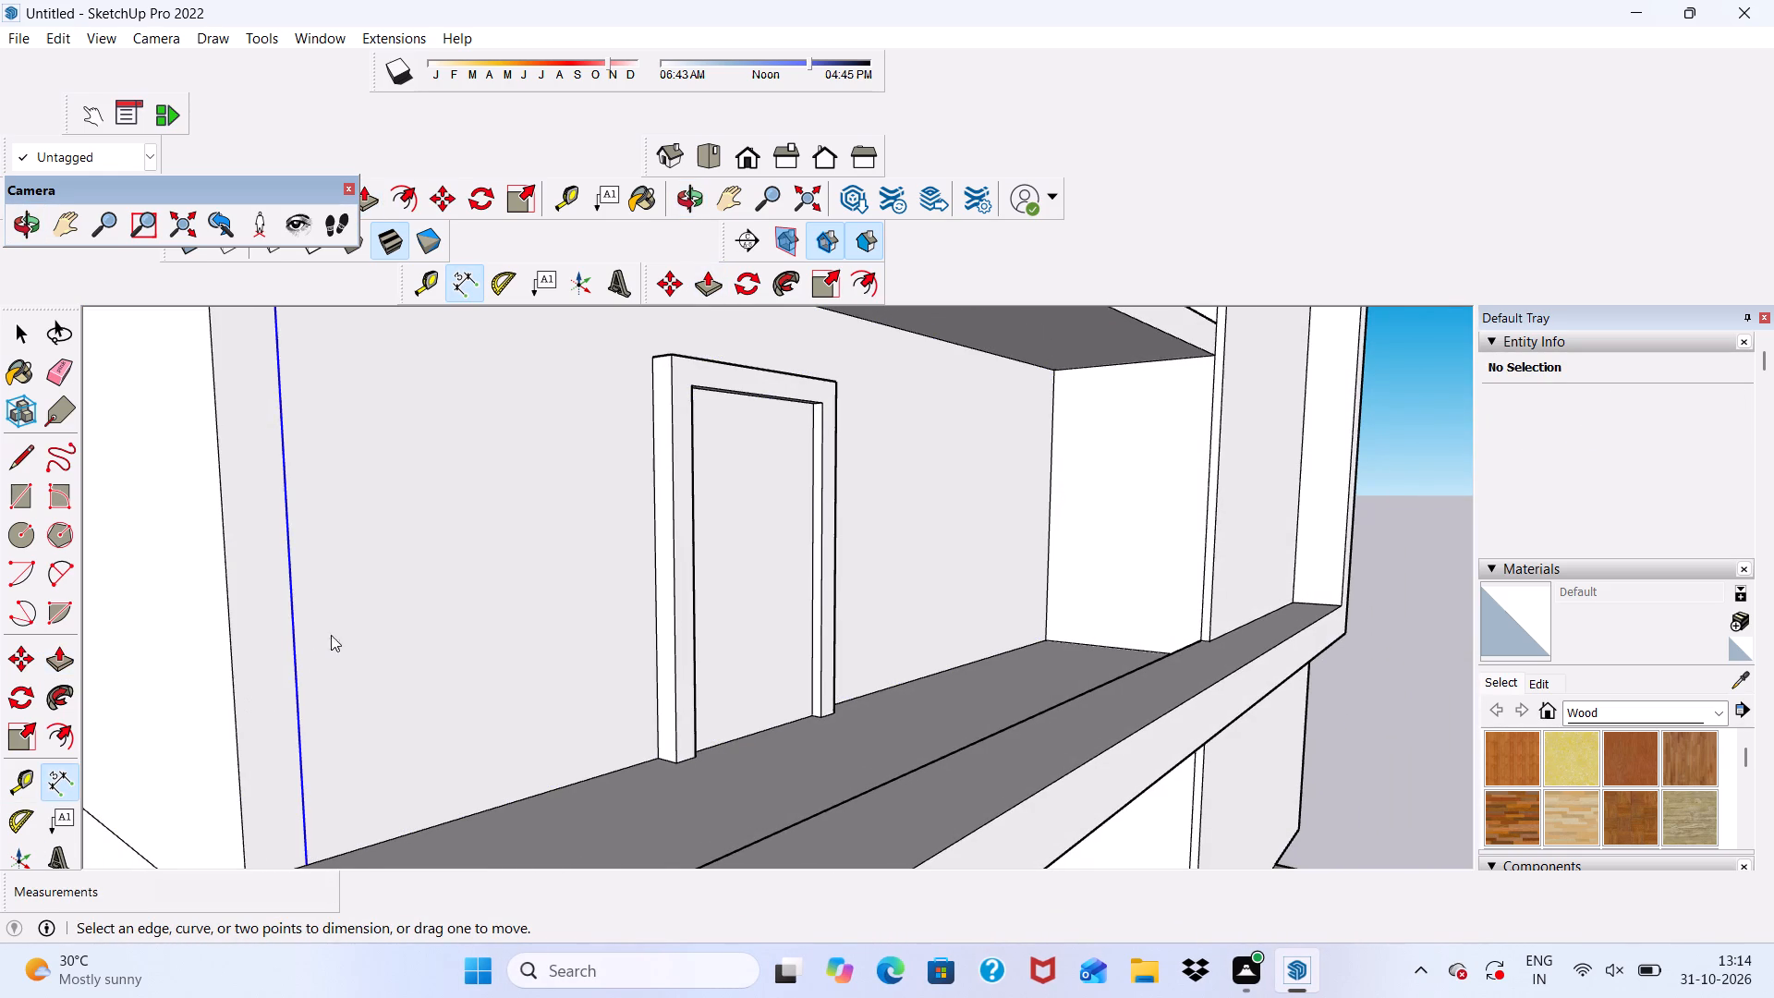
{"action": "scroll", "coordinate": [688, 370], "scroll_direction": "up", "scroll_amount": 14}
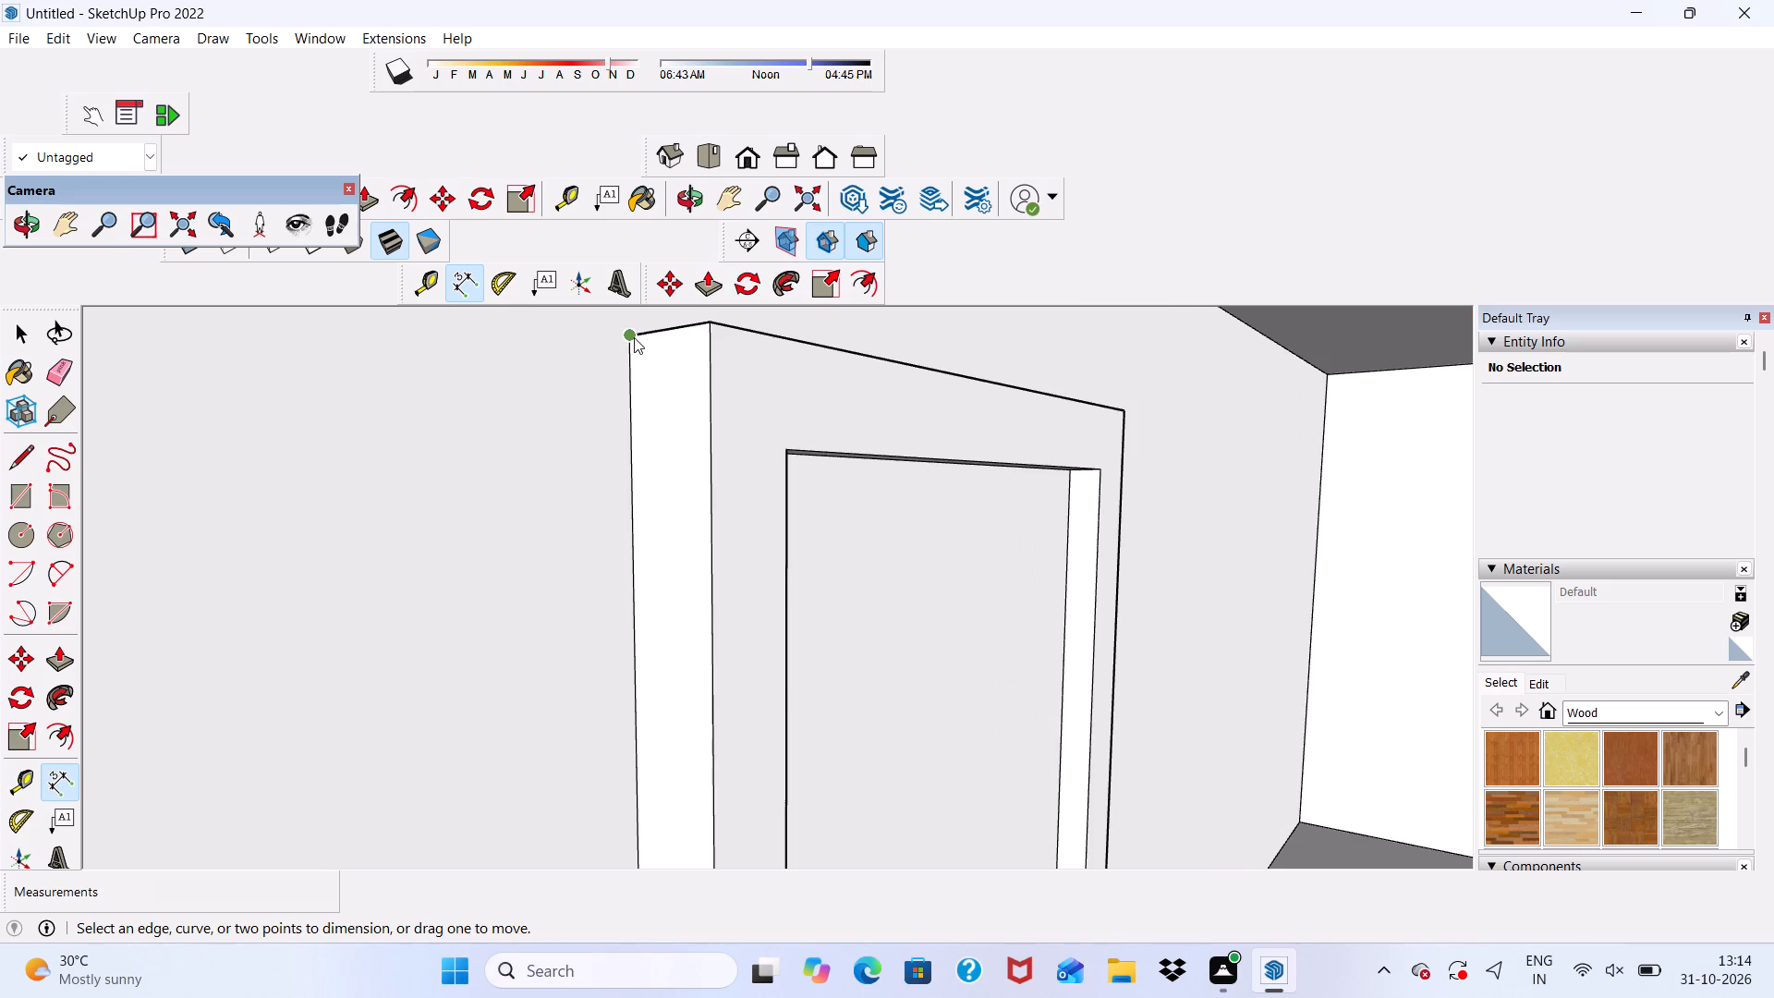
{"action": "left_click", "coordinate": [629, 338]}
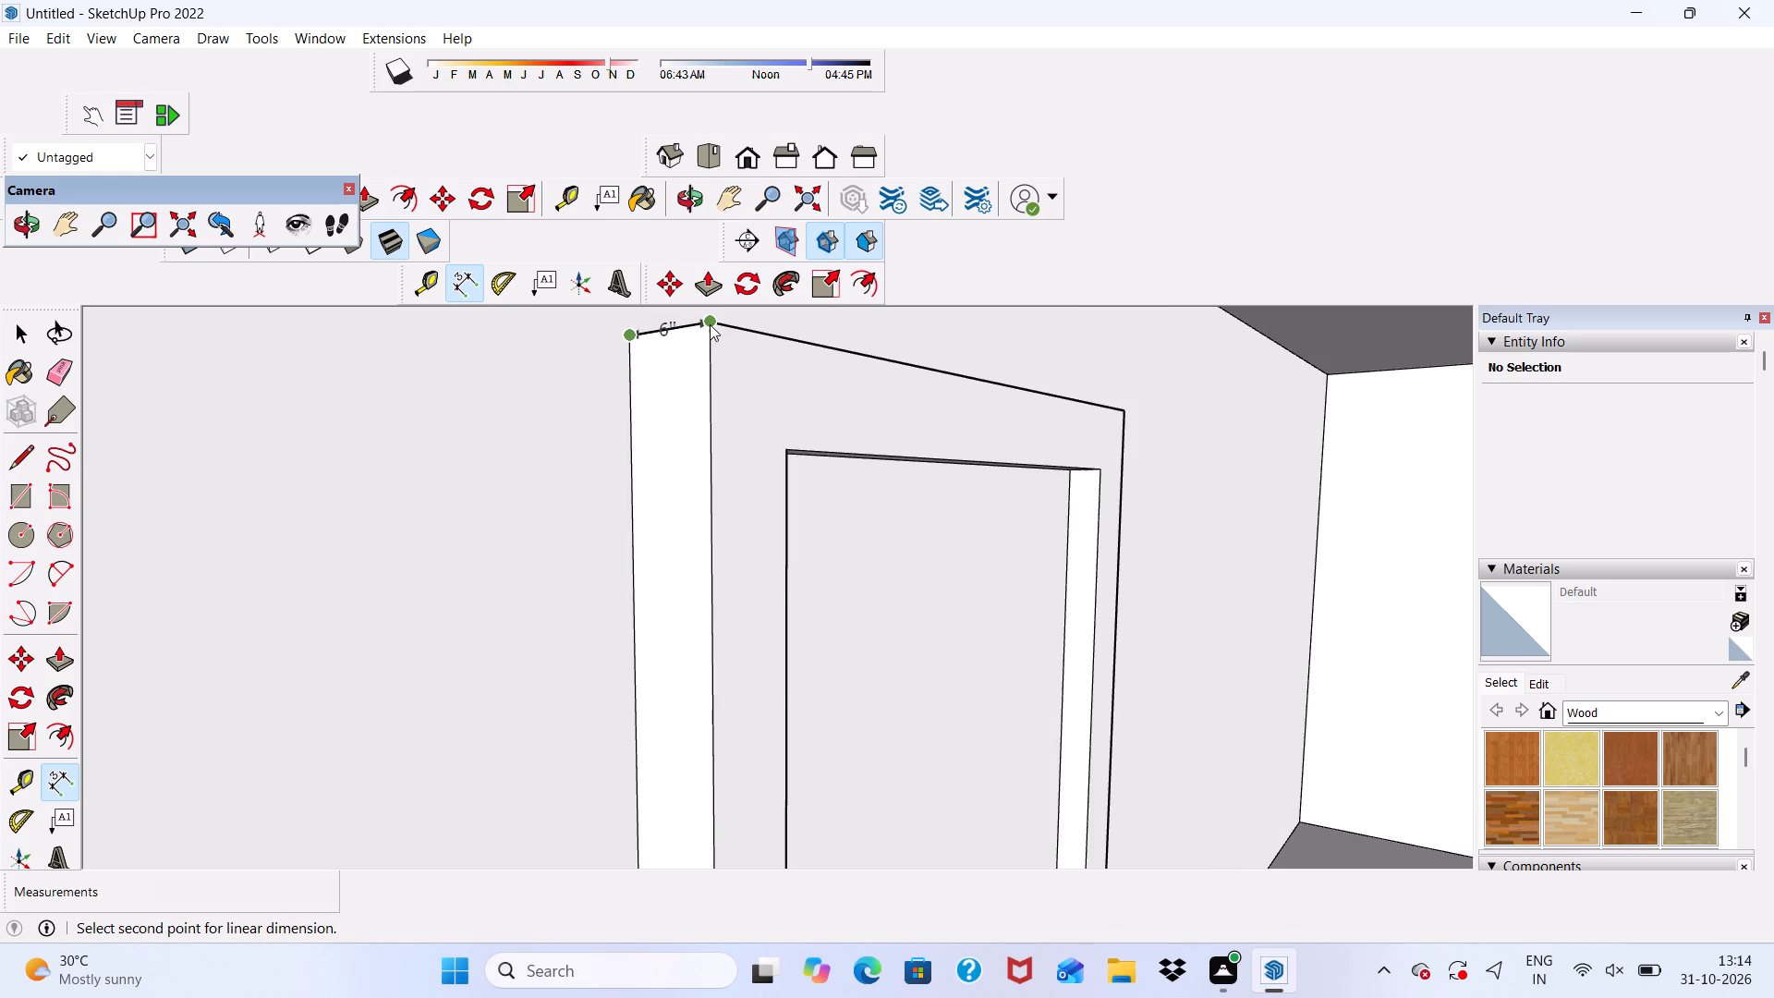
{"action": "key", "text": "space"}
{"action": "scroll", "coordinate": [710, 328], "scroll_direction": "down", "scroll_amount": 5}
{"action": "middle_click_drag", "start_coordinate": [749, 420], "coordinate": [198, 448]}
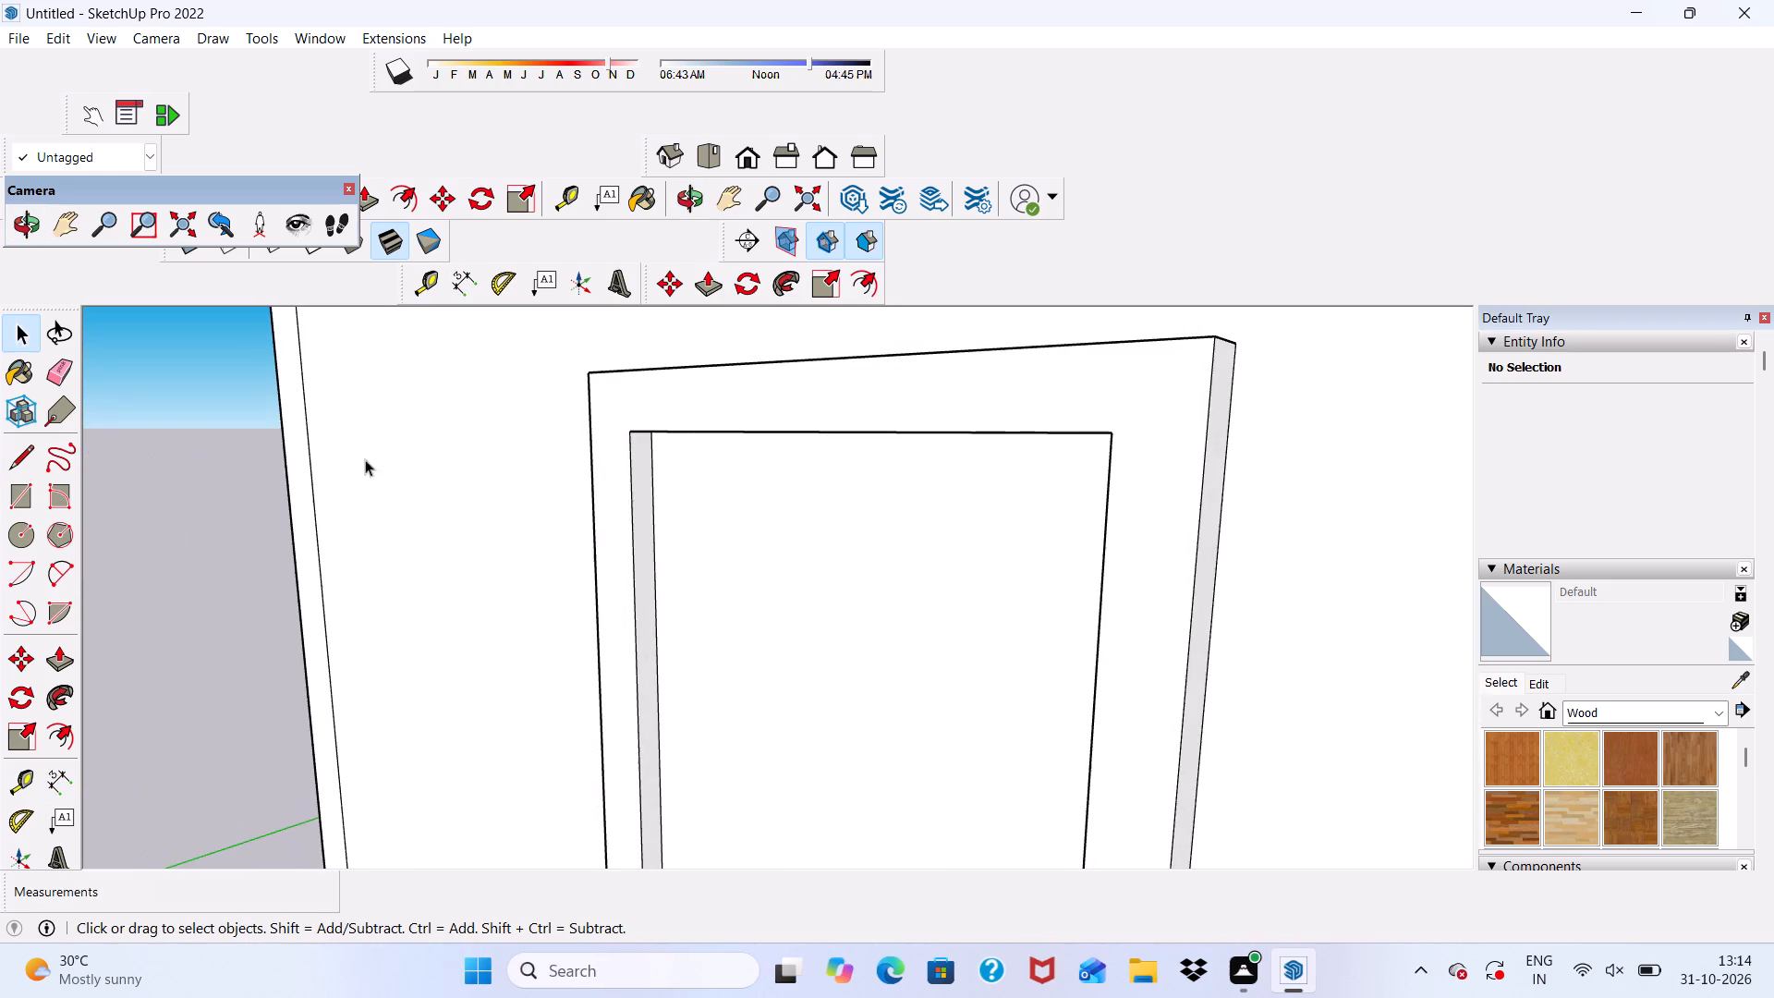
{"action": "key", "text": "space"}
Draw a small circle for the knob at mid-height on the new door panel, near the frame's inner side edge.
{"action": "scroll", "coordinate": [549, 493], "scroll_direction": "down", "scroll_amount": 5}
{"action": "scroll", "coordinate": [23, 627], "scroll_direction": "down", "scroll_amount": 1}
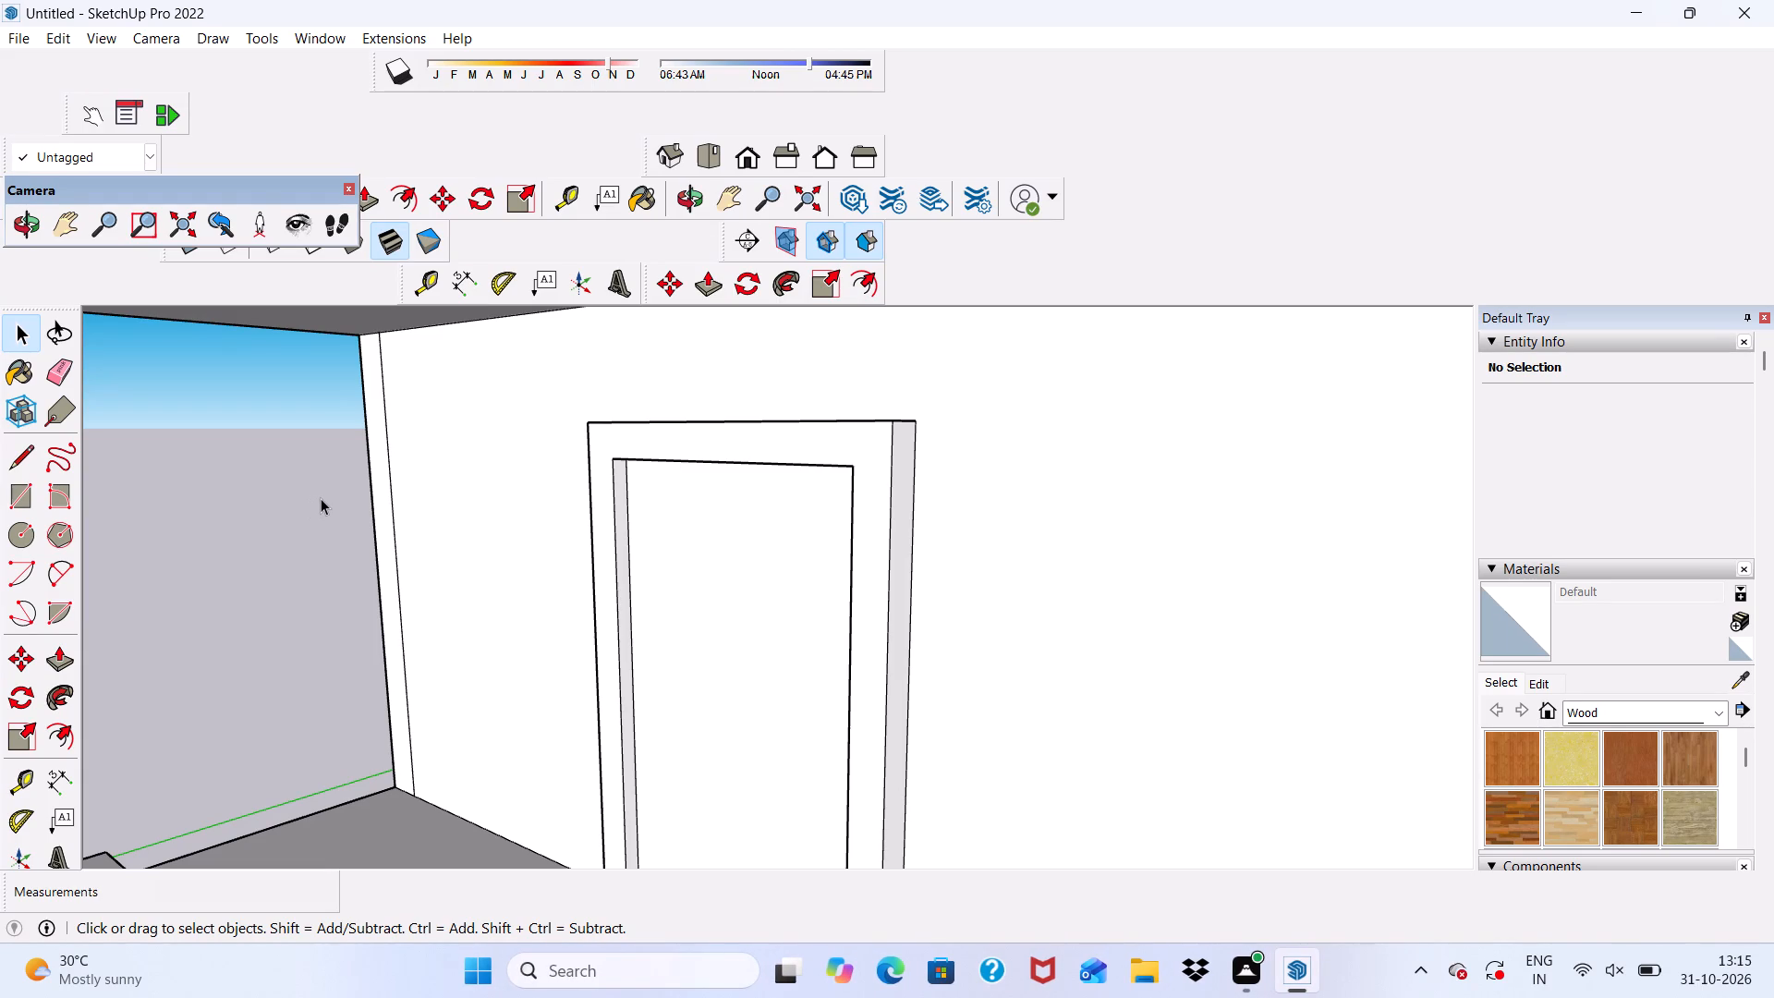
{"action": "scroll", "coordinate": [365, 545], "scroll_direction": "down", "scroll_amount": 6}
{"action": "middle_click_drag", "start_coordinate": [428, 613], "coordinate": [495, 572]}
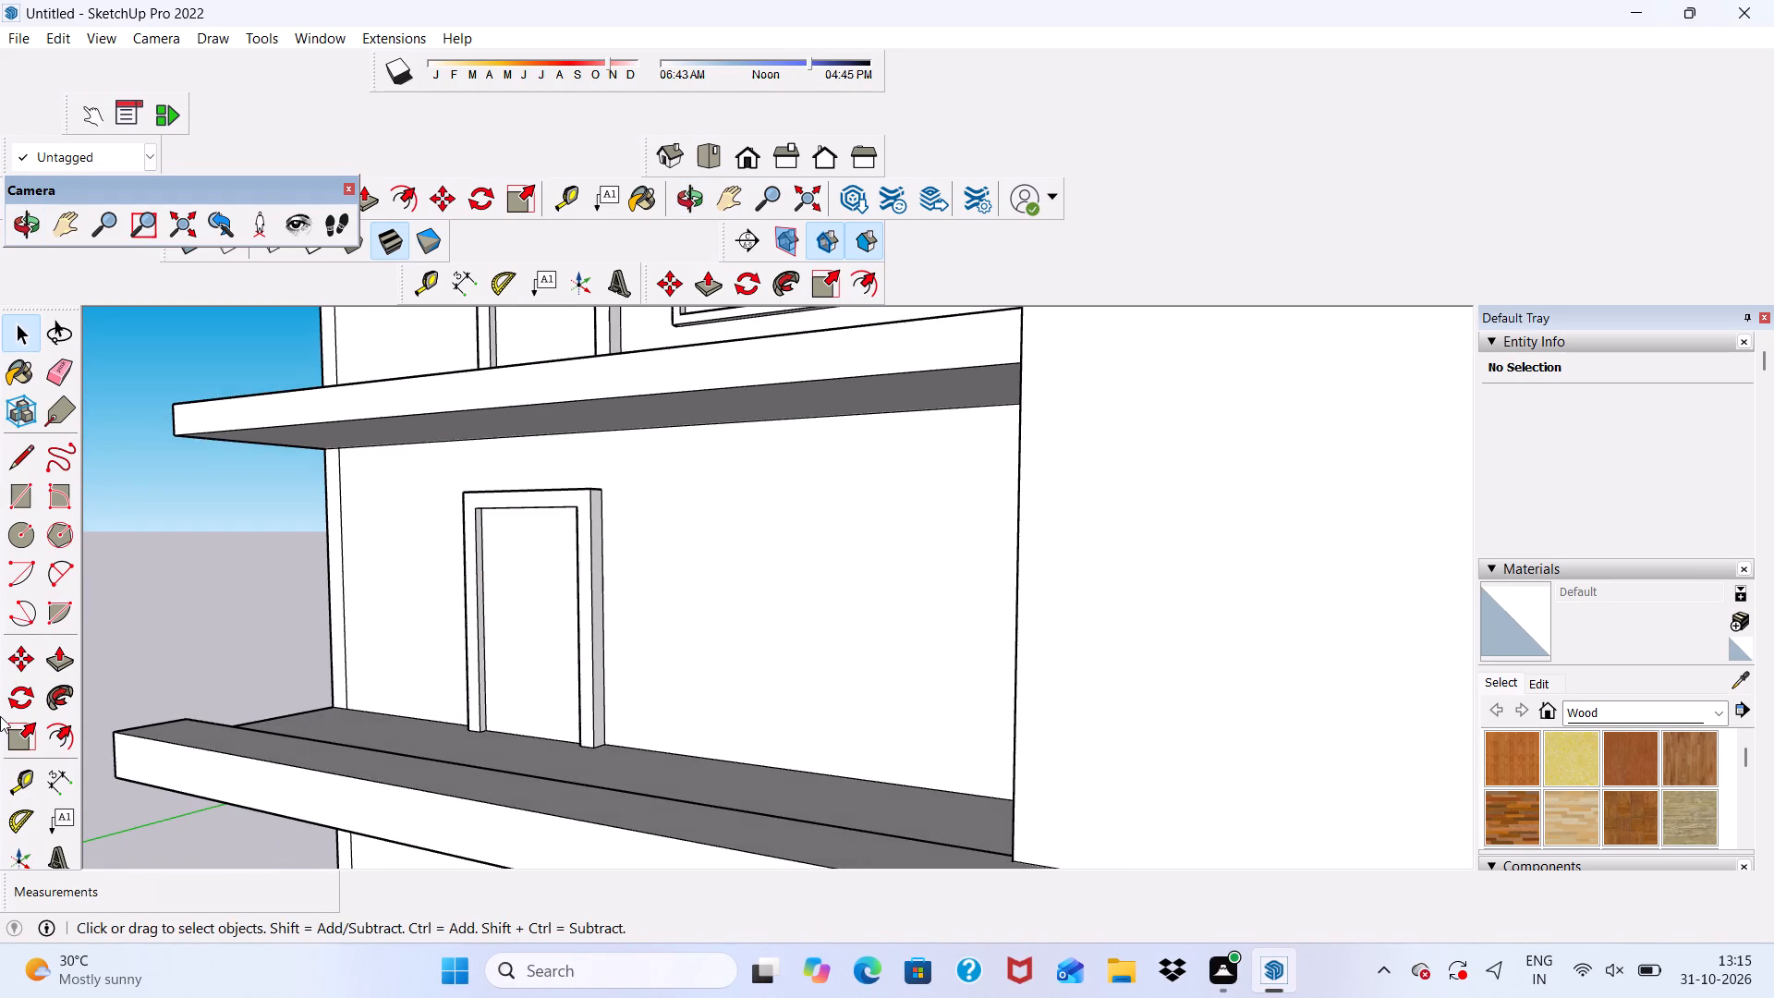
{"action": "left_click", "coordinate": [12, 529]}
{"action": "scroll", "coordinate": [174, 547], "scroll_direction": "down", "scroll_amount": 4}
{"action": "middle_click_drag", "start_coordinate": [285, 576], "coordinate": [362, 592]}
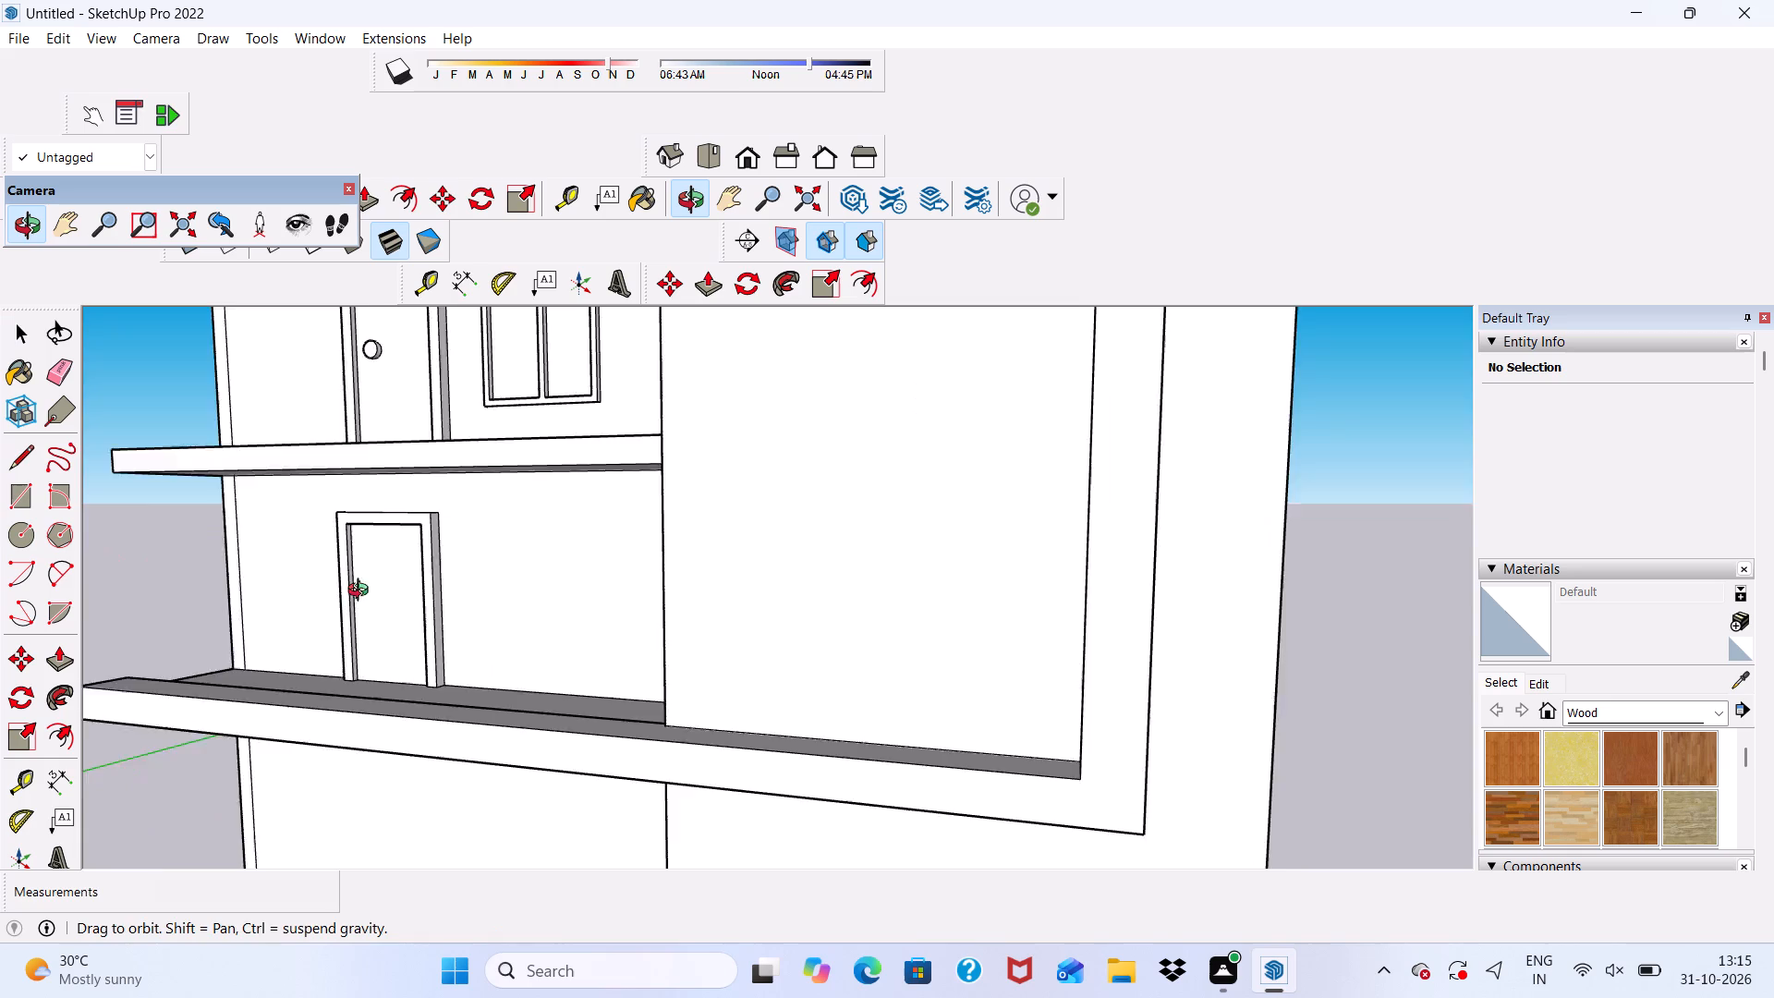
{"action": "middle_click_drag", "start_coordinate": [362, 592], "coordinate": [421, 615]}
{"action": "scroll", "coordinate": [310, 634], "scroll_direction": "up", "scroll_amount": 16}
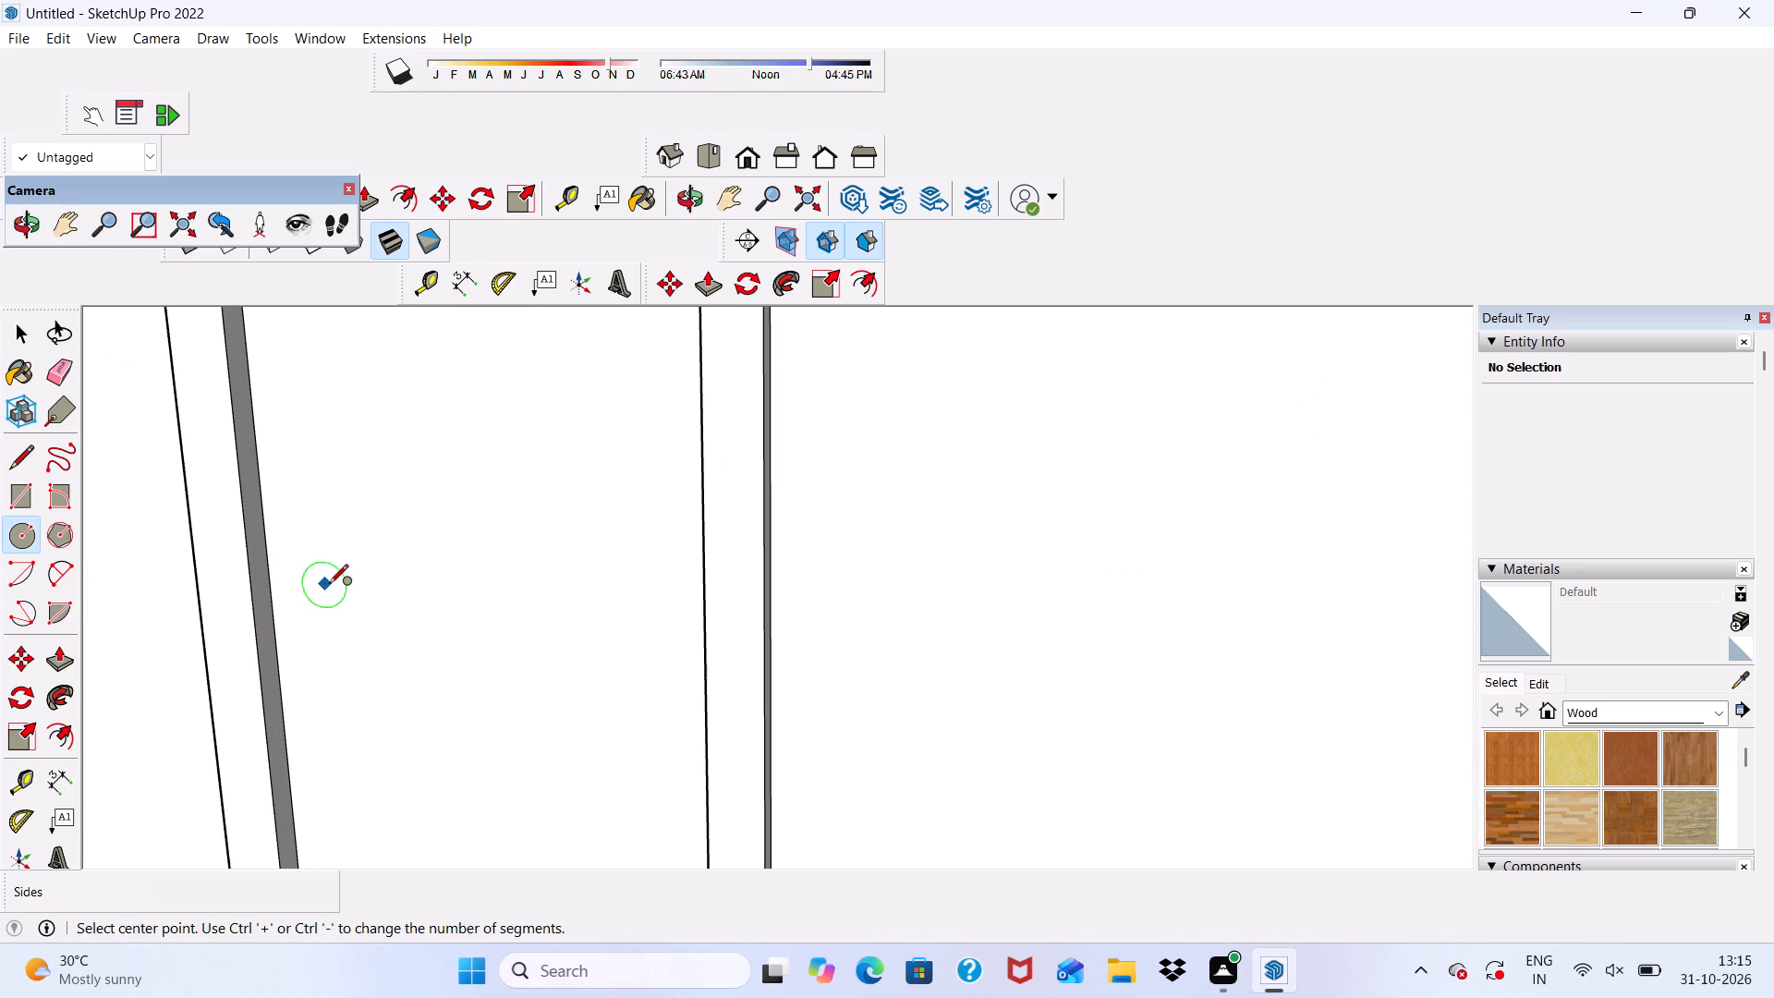
{"action": "left_click", "coordinate": [342, 579]}
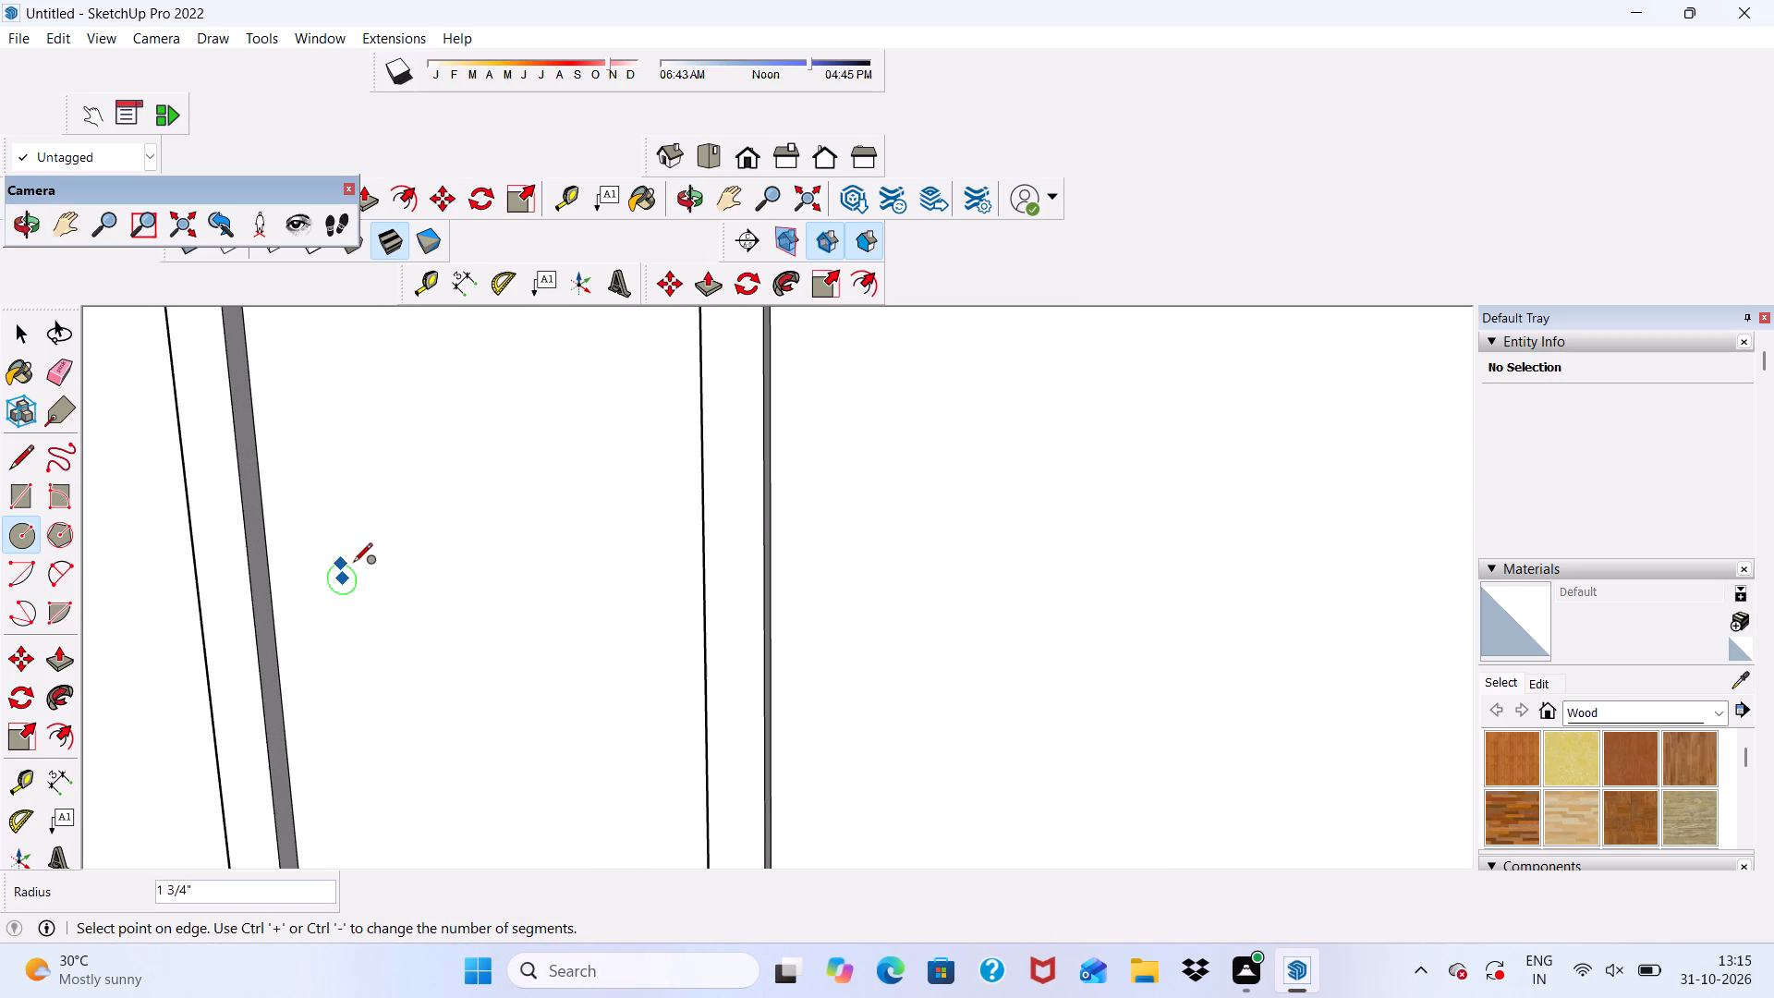
{"action": "left_click", "coordinate": [355, 555]}
{"action": "key", "text": "space"}
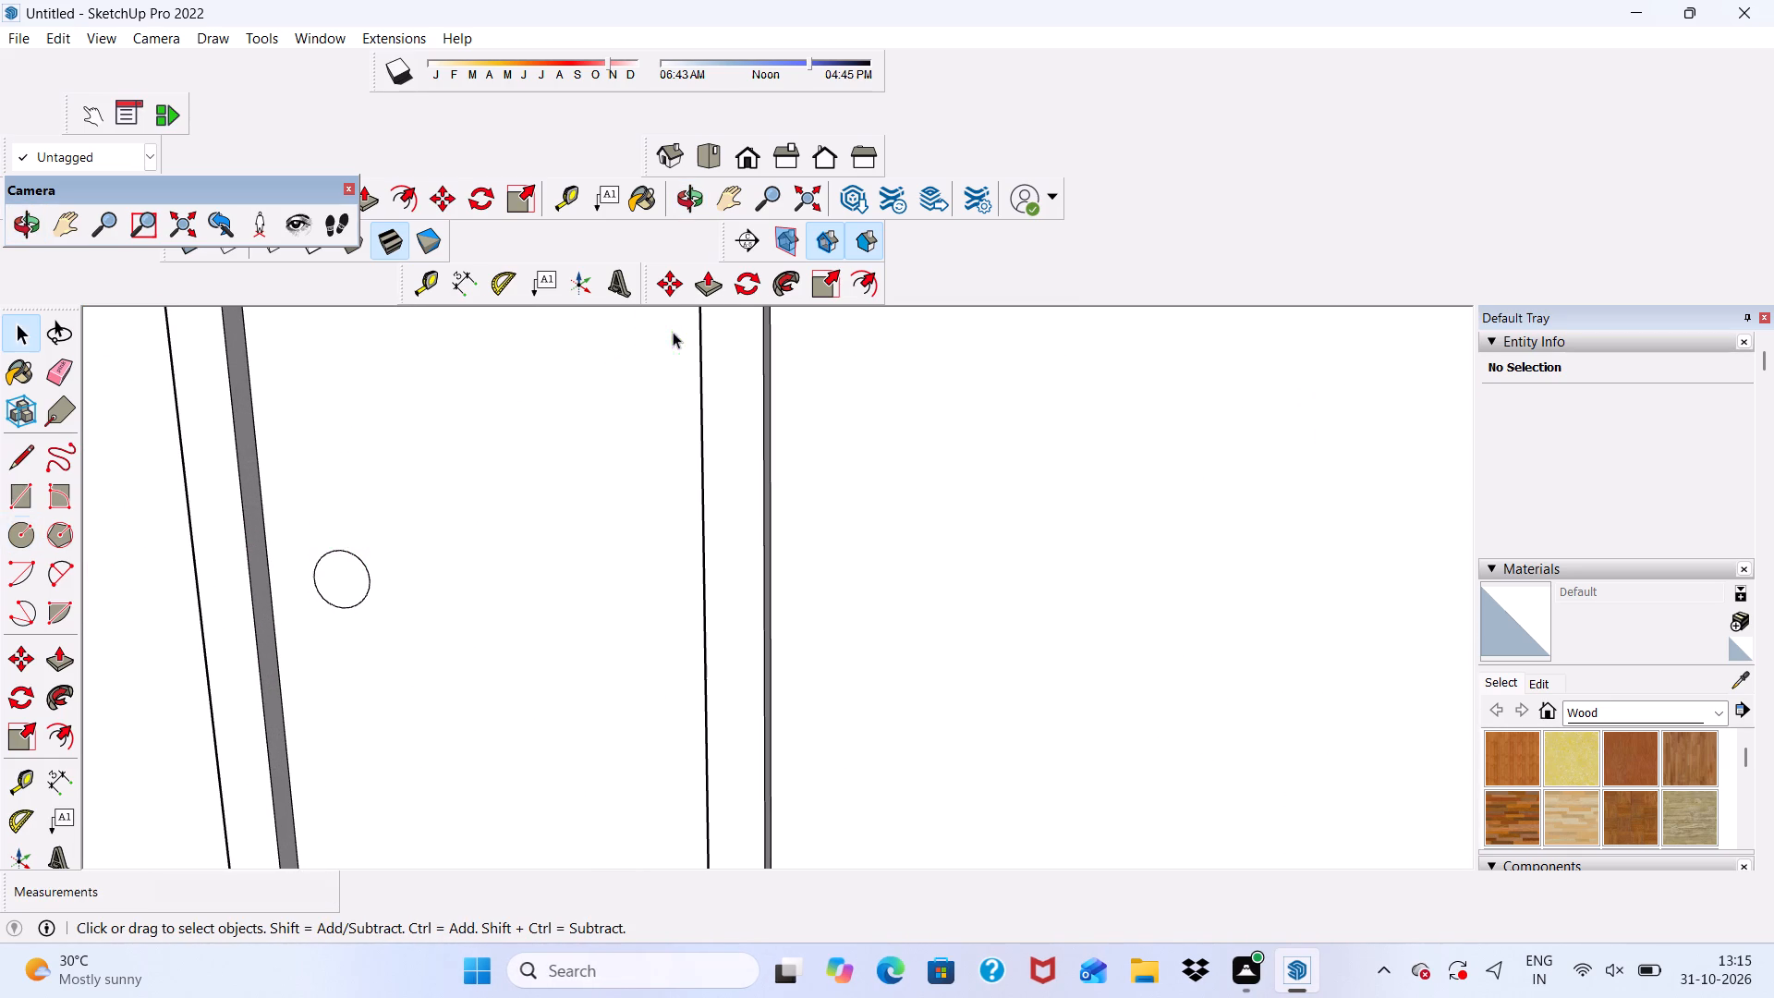
Push/Pull the knob circle 3" out from the door panel.
{"action": "scroll", "coordinate": [672, 334], "scroll_direction": "down", "scroll_amount": 13}
{"action": "middle_click_drag", "start_coordinate": [605, 535], "coordinate": [570, 508]}
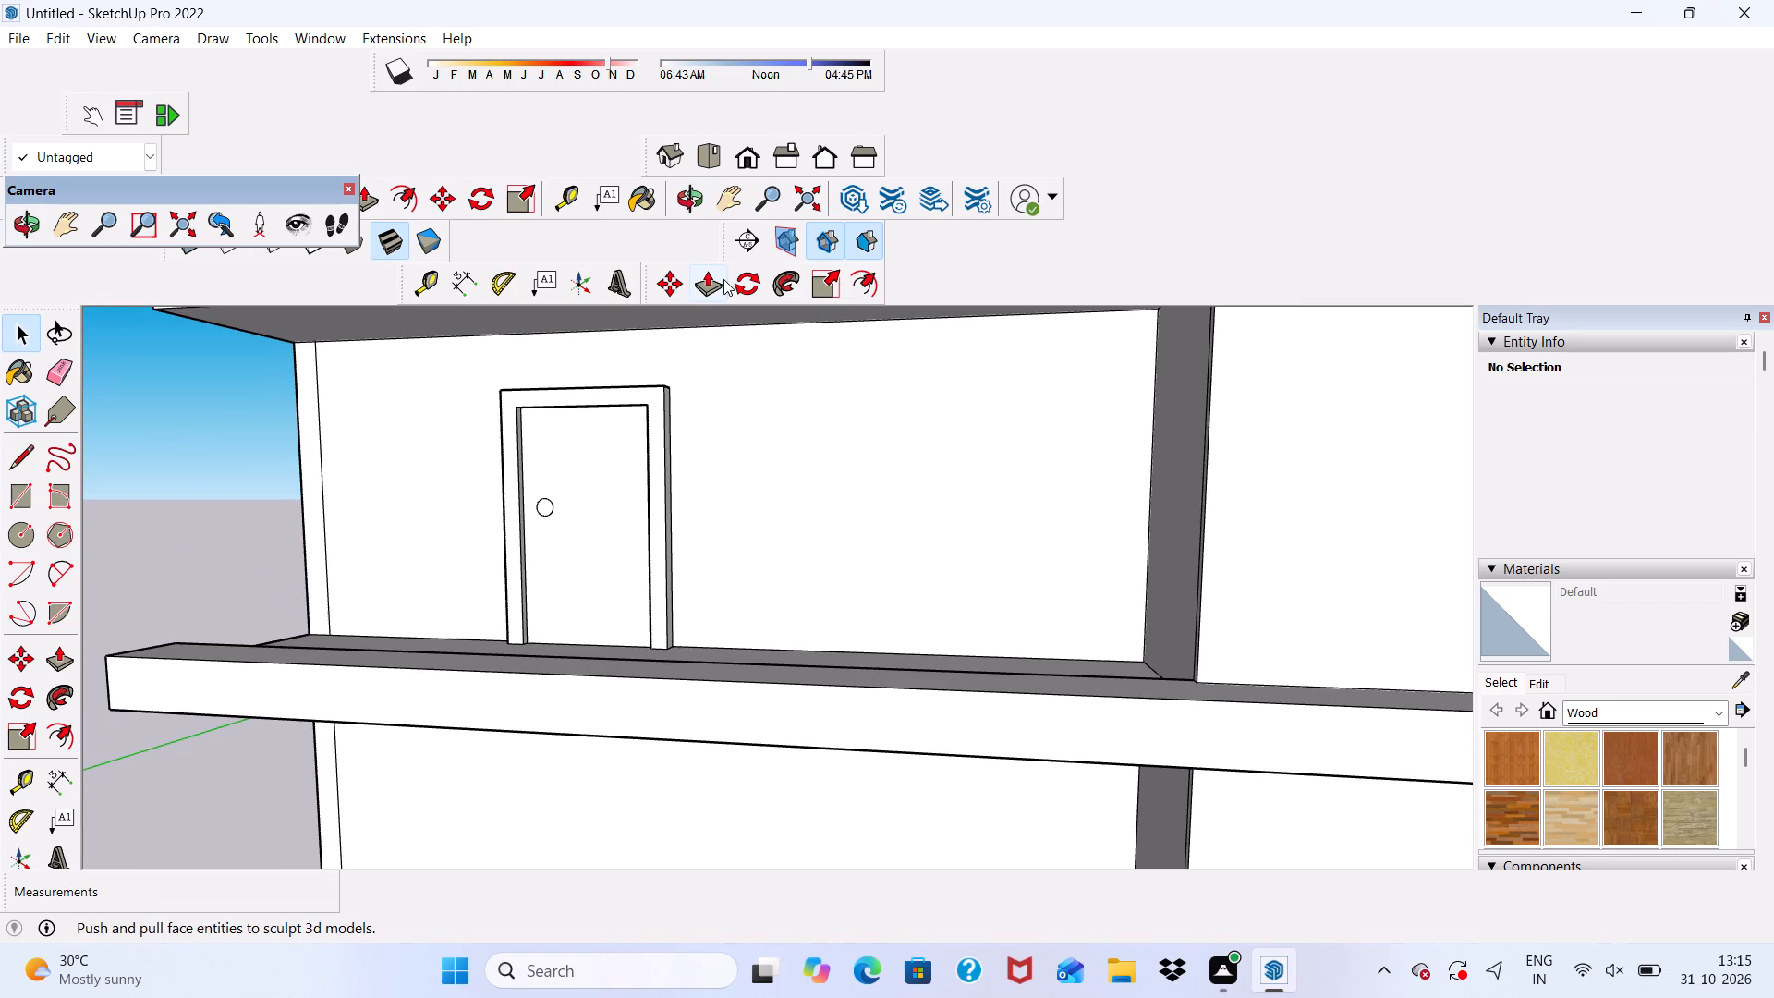
{"action": "left_click", "coordinate": [724, 278]}
{"action": "scroll", "coordinate": [545, 493], "scroll_direction": "up", "scroll_amount": 13}
{"action": "left_click", "coordinate": [541, 530]}
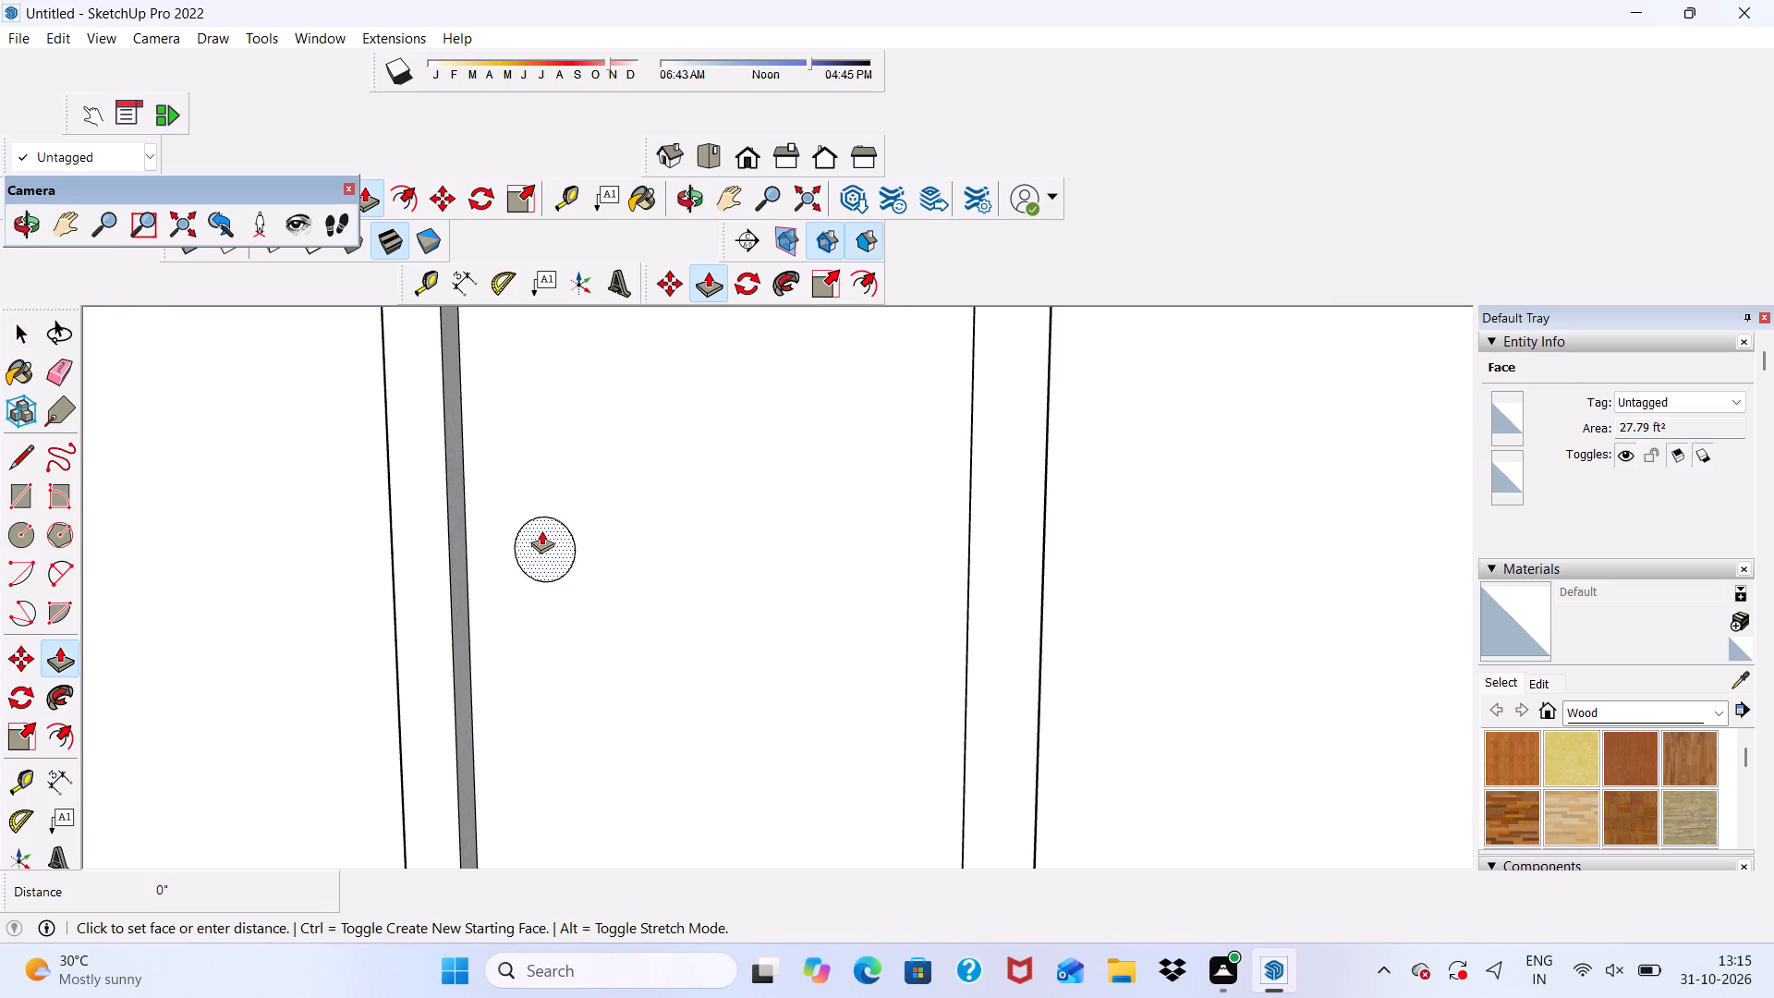
{"action": "key", "text": "3"}
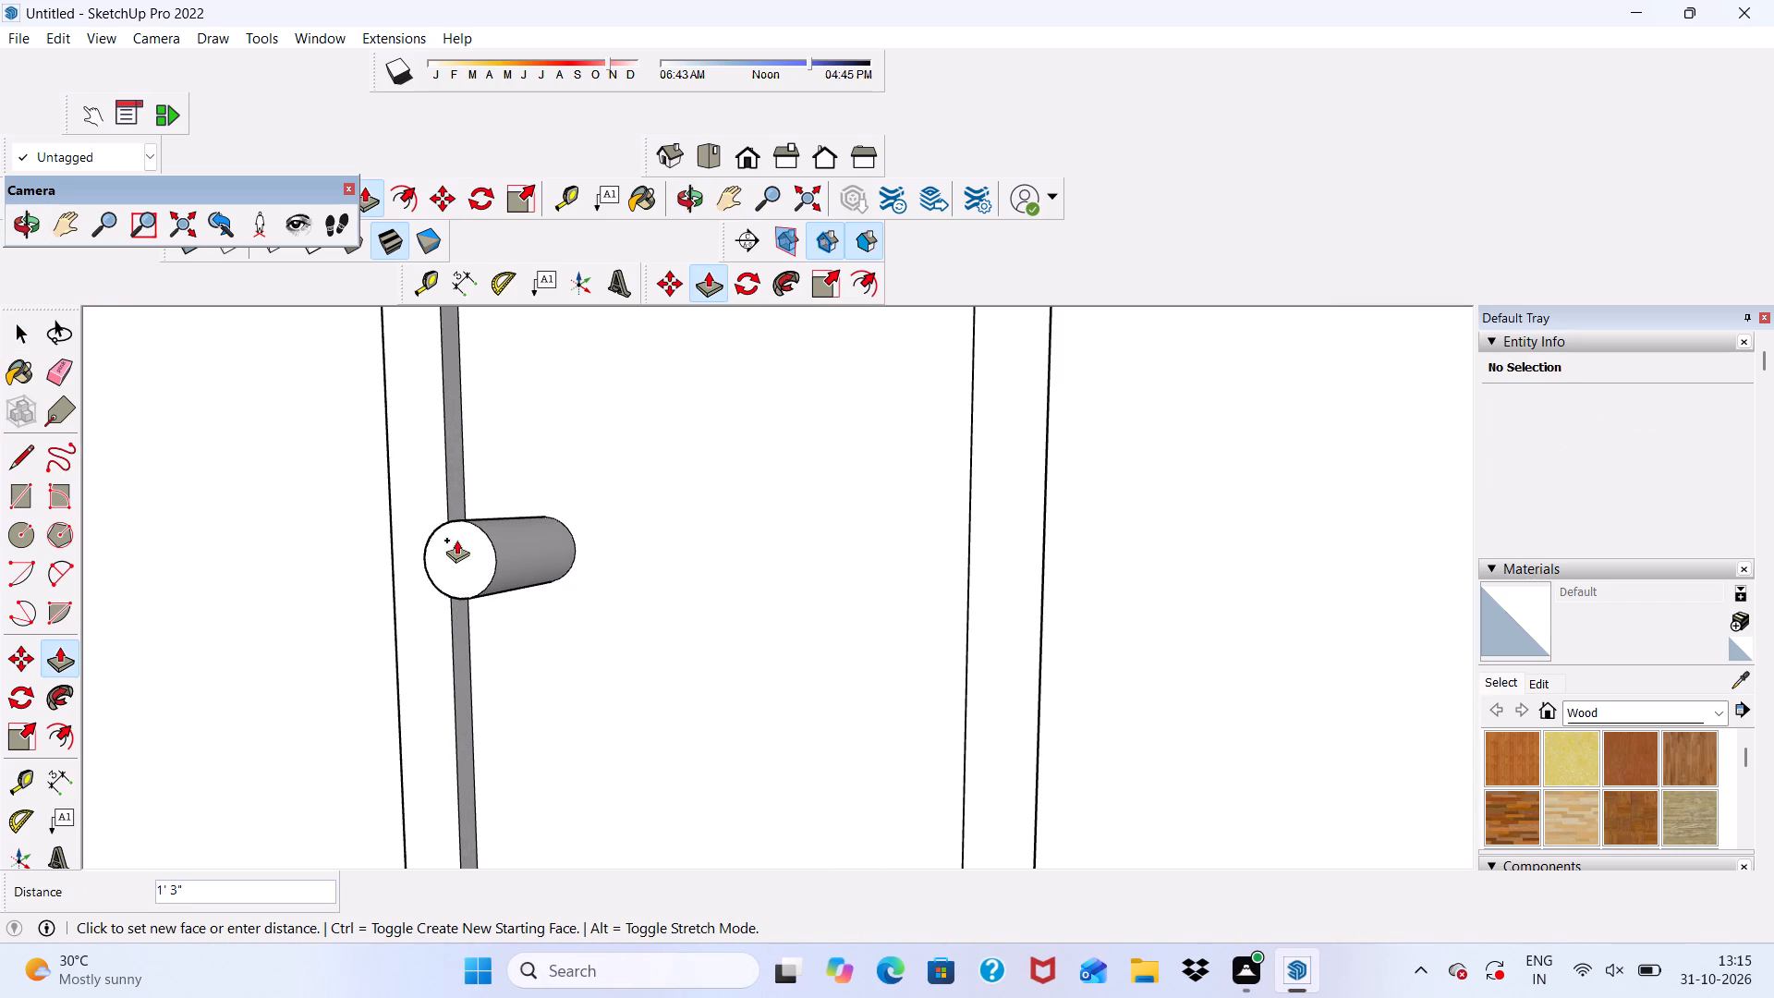
{"action": "key", "text": "shift+quotedbl"}
{"action": "key", "text": "Return"}
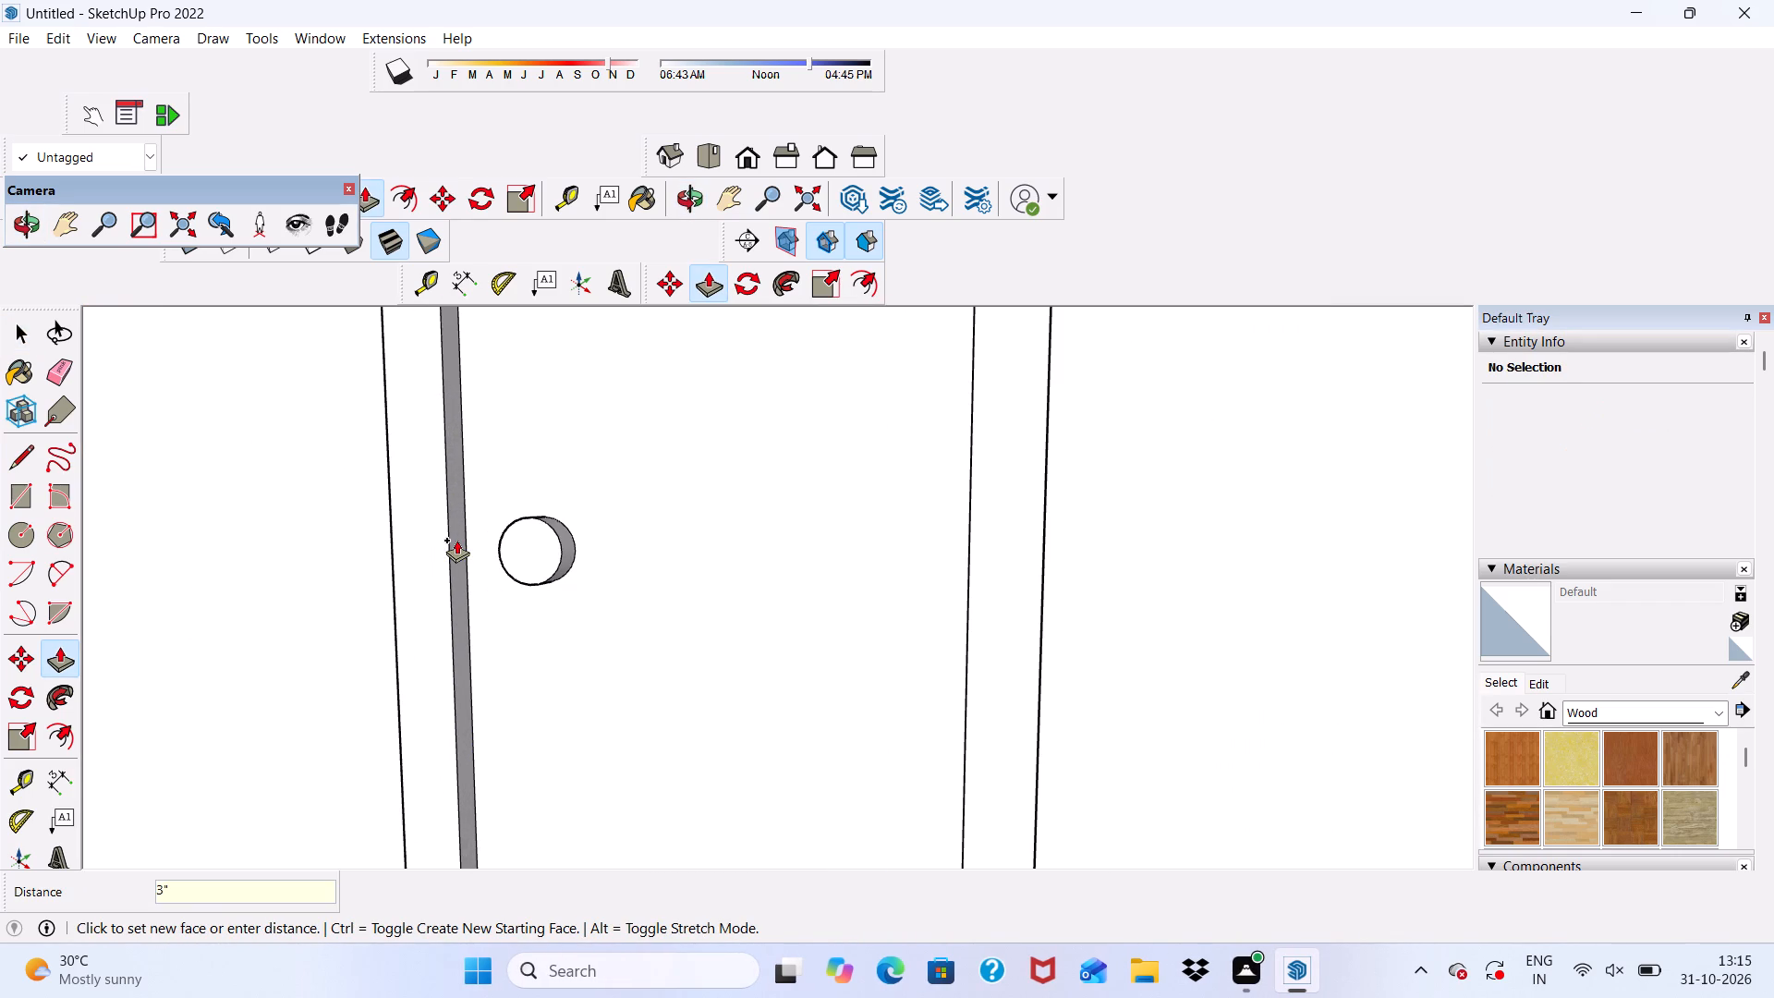
{"action": "scroll", "coordinate": [467, 536], "scroll_direction": "down", "scroll_amount": 20}
{"action": "key", "text": "space"}
Draw a window rectangle about 4' 10" square on the wall beside the new door.
{"action": "middle_click_drag", "start_coordinate": [610, 647], "coordinate": [660, 630]}
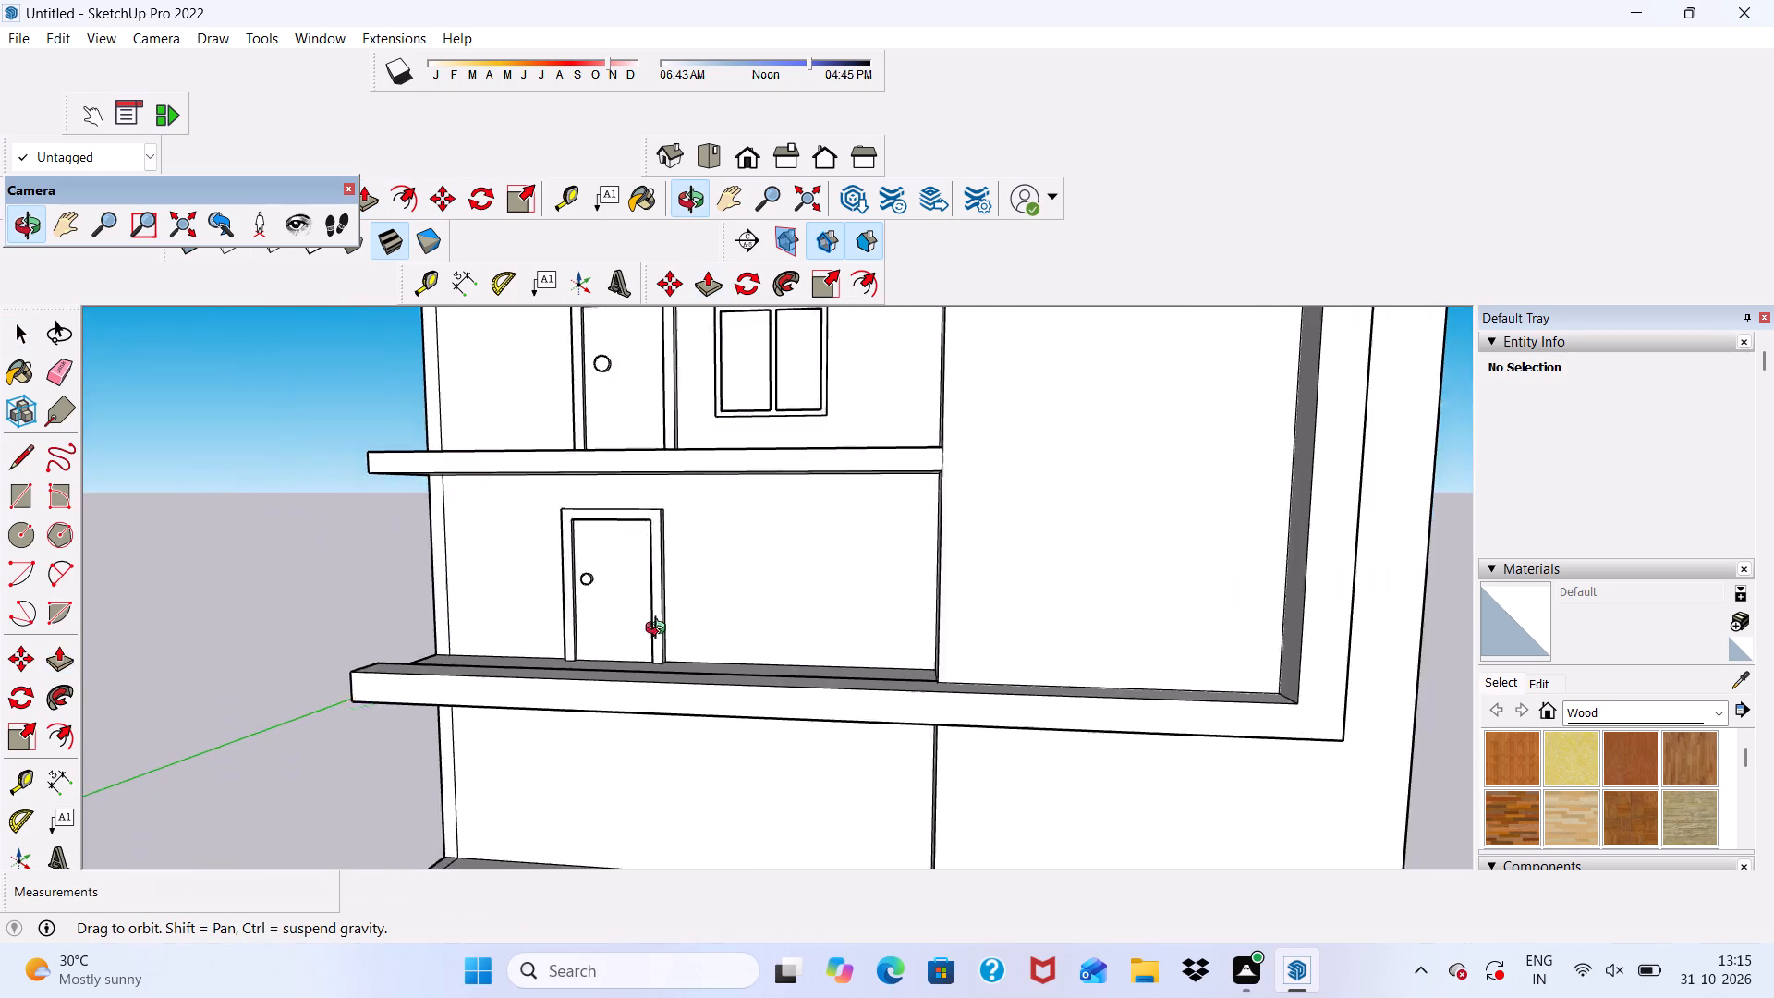
{"action": "middle_click_drag", "start_coordinate": [660, 630], "coordinate": [658, 657]}
{"action": "scroll", "coordinate": [649, 636], "scroll_direction": "up", "scroll_amount": 1}
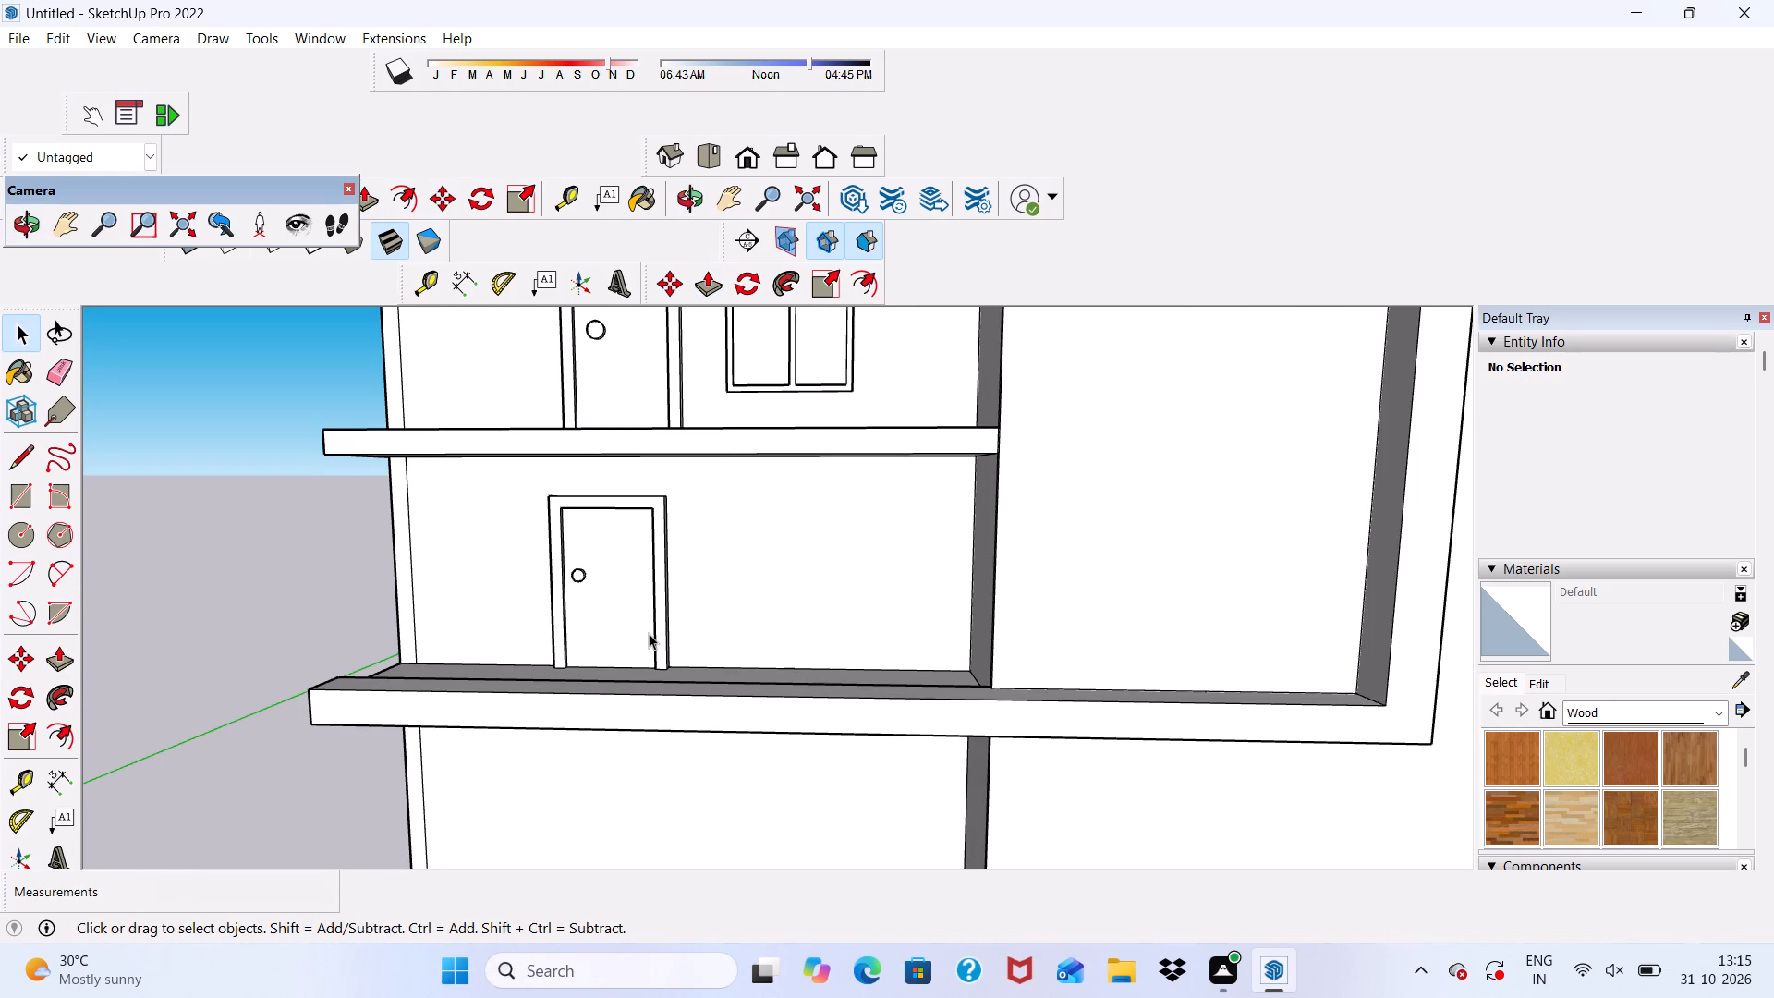
{"action": "scroll", "coordinate": [622, 684], "scroll_direction": "down", "scroll_amount": 6}
{"action": "middle_click_drag", "start_coordinate": [678, 701], "coordinate": [687, 686]}
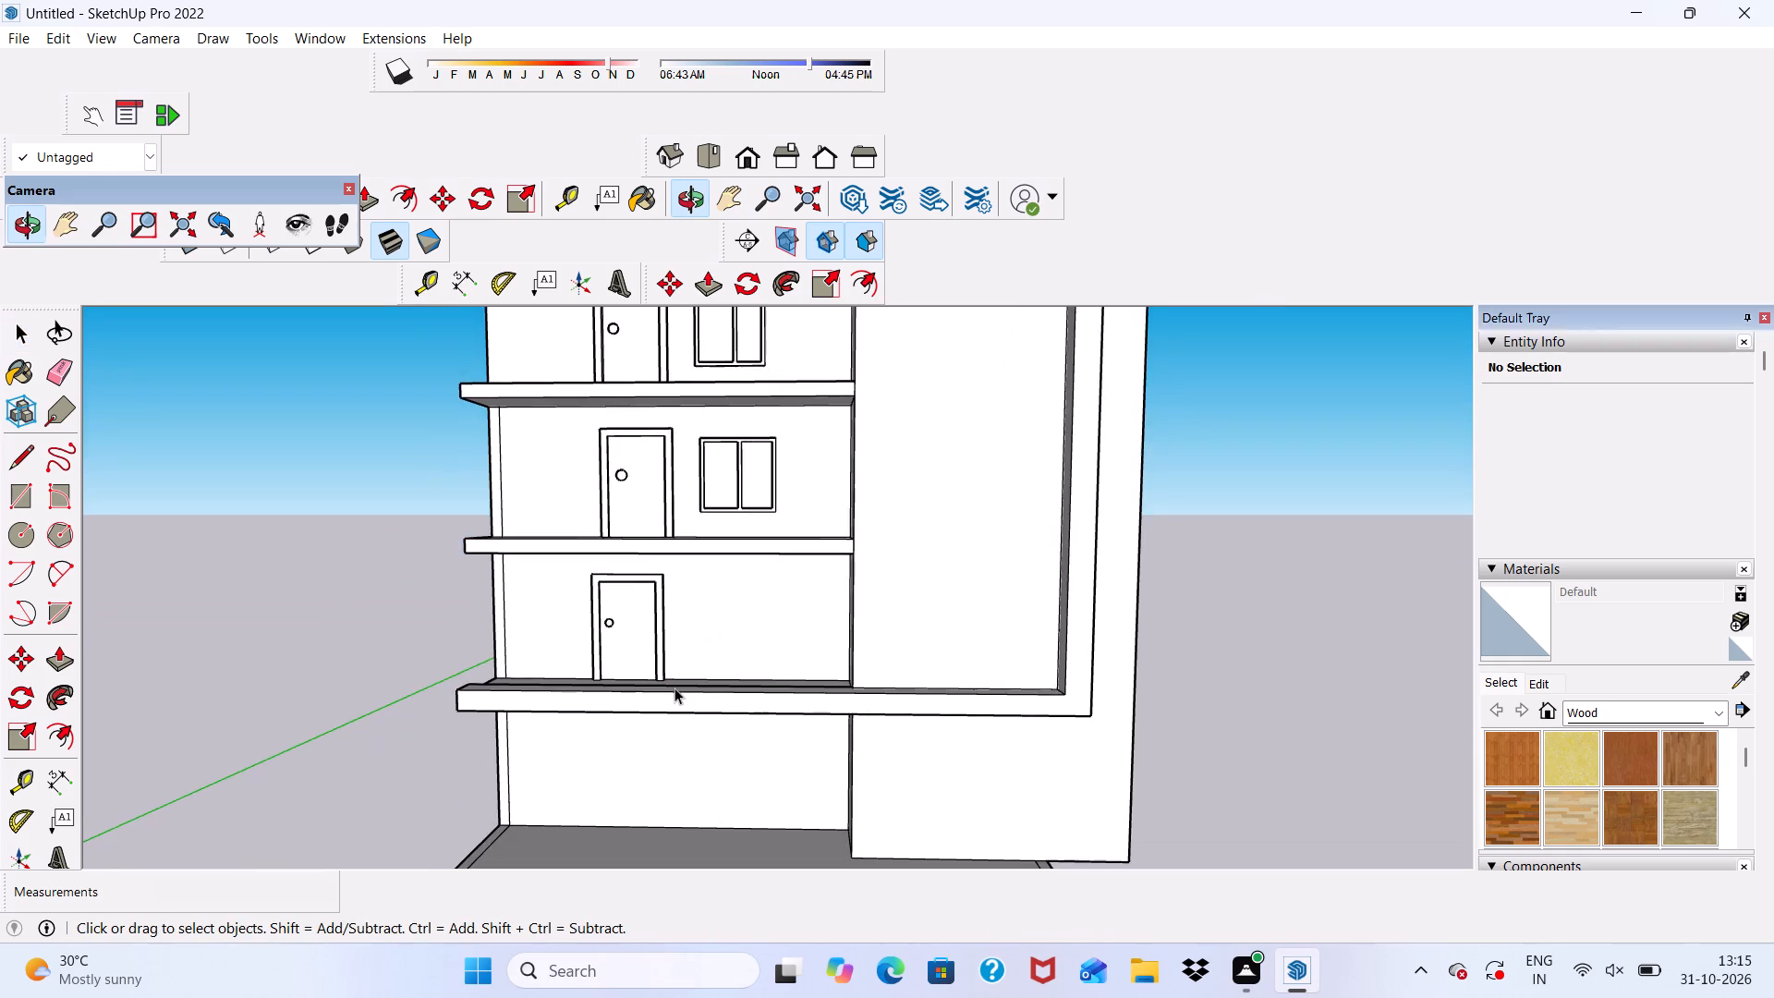
{"action": "scroll", "coordinate": [598, 557], "scroll_direction": "down", "scroll_amount": 4}
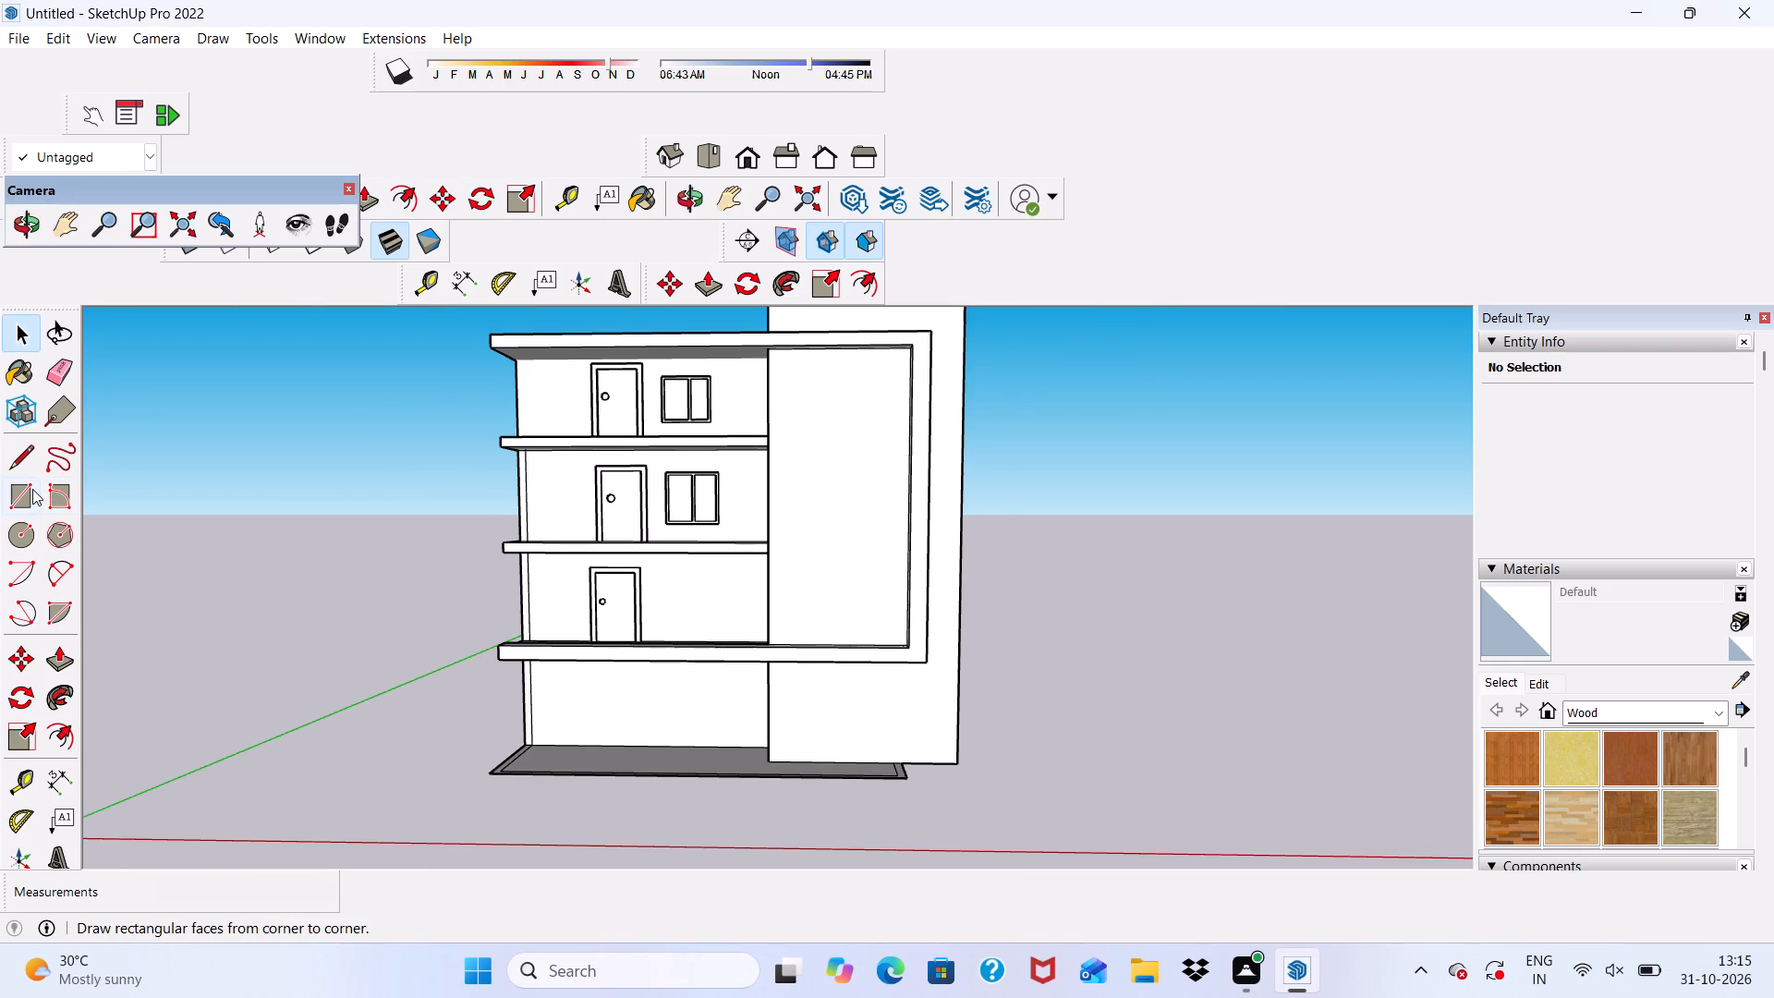
{"action": "left_click", "coordinate": [32, 489]}
{"action": "scroll", "coordinate": [614, 688], "scroll_direction": "up", "scroll_amount": 10}
{"action": "middle_click_drag", "start_coordinate": [662, 552], "coordinate": [577, 557]}
{"action": "scroll", "coordinate": [624, 542], "scroll_direction": "up", "scroll_amount": 4}
{"action": "left_click", "coordinate": [655, 492]}
{"action": "scroll", "coordinate": [672, 521], "scroll_direction": "down", "scroll_amount": 5}
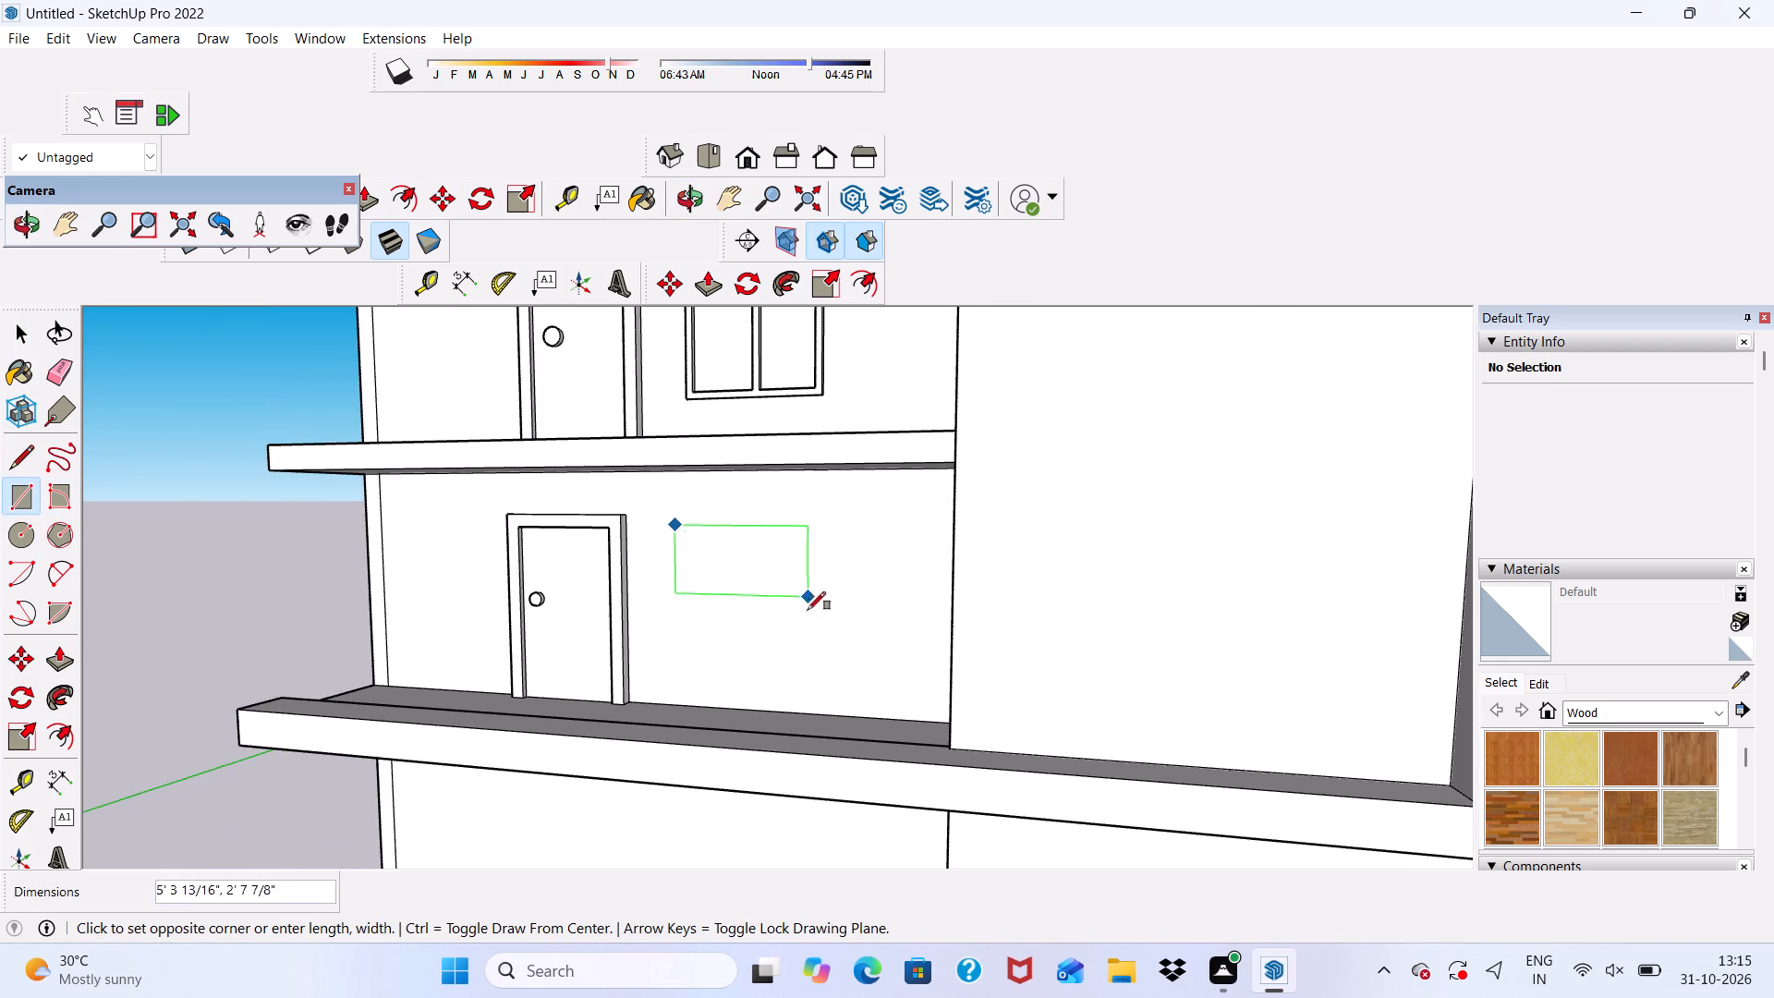
{"action": "scroll", "coordinate": [804, 644], "scroll_direction": "up", "scroll_amount": 6}
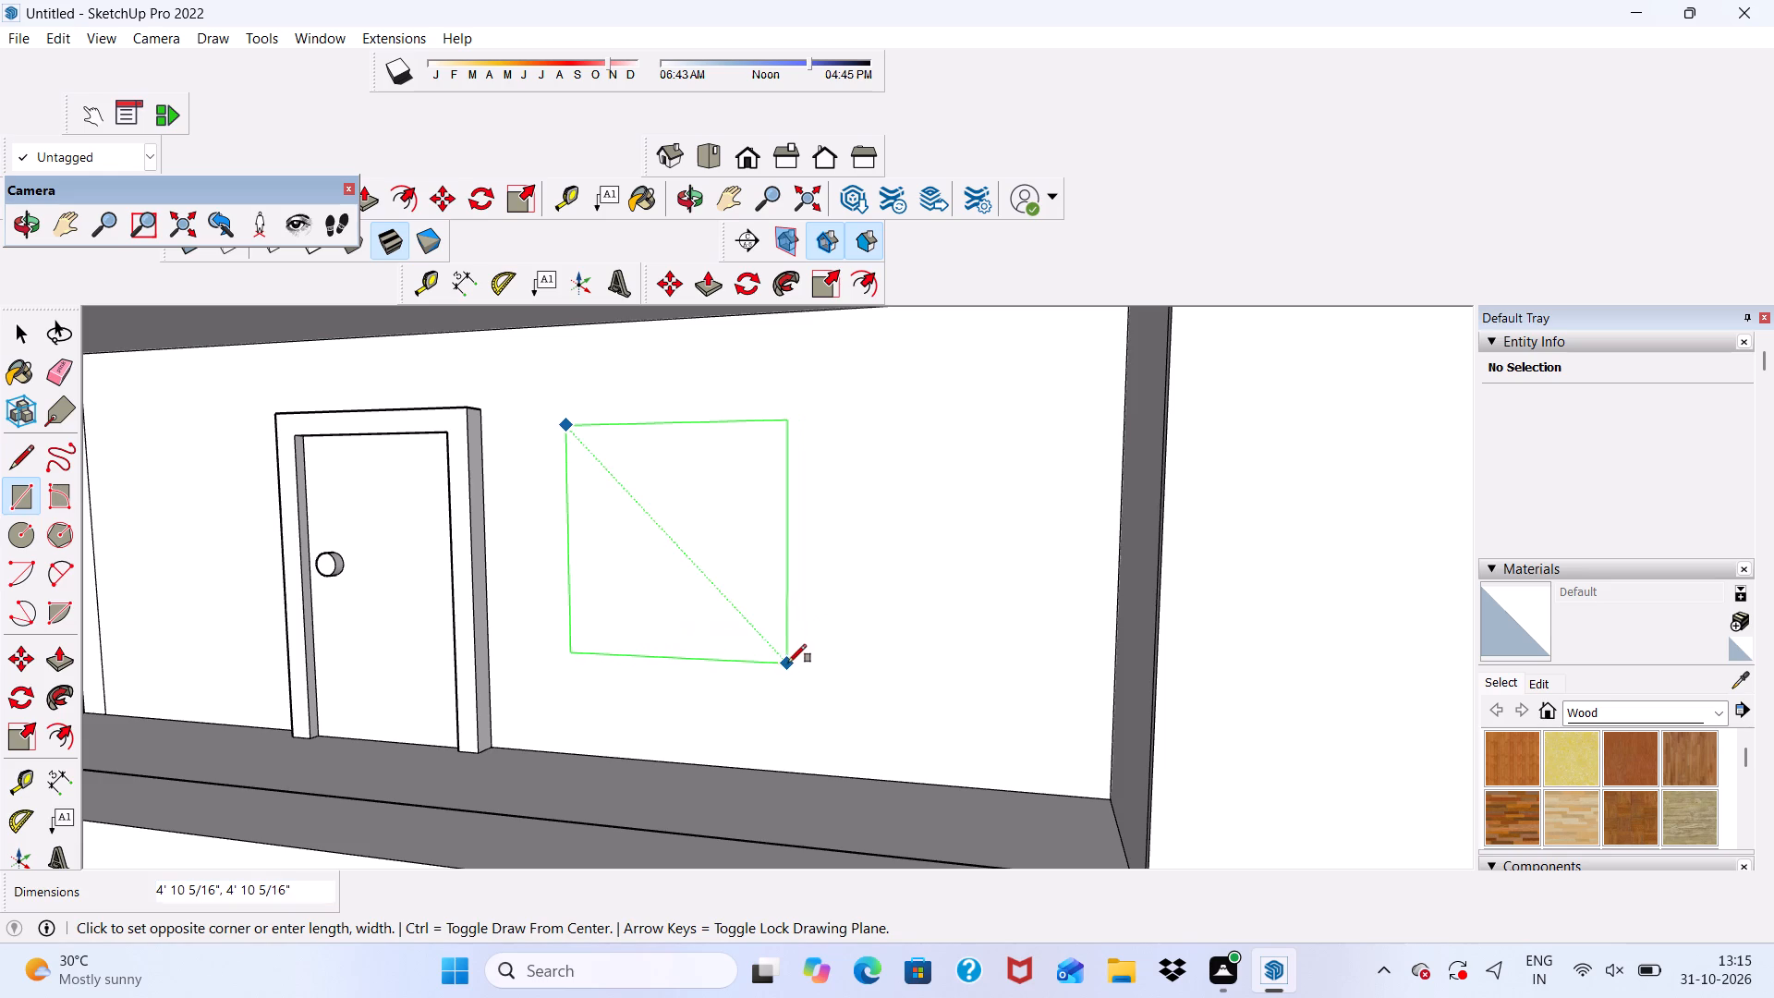
{"action": "left_click", "coordinate": [802, 651]}
{"action": "scroll", "coordinate": [795, 614], "scroll_direction": "down", "scroll_amount": 6}
{"action": "middle_click_drag", "start_coordinate": [781, 640], "coordinate": [873, 649]}
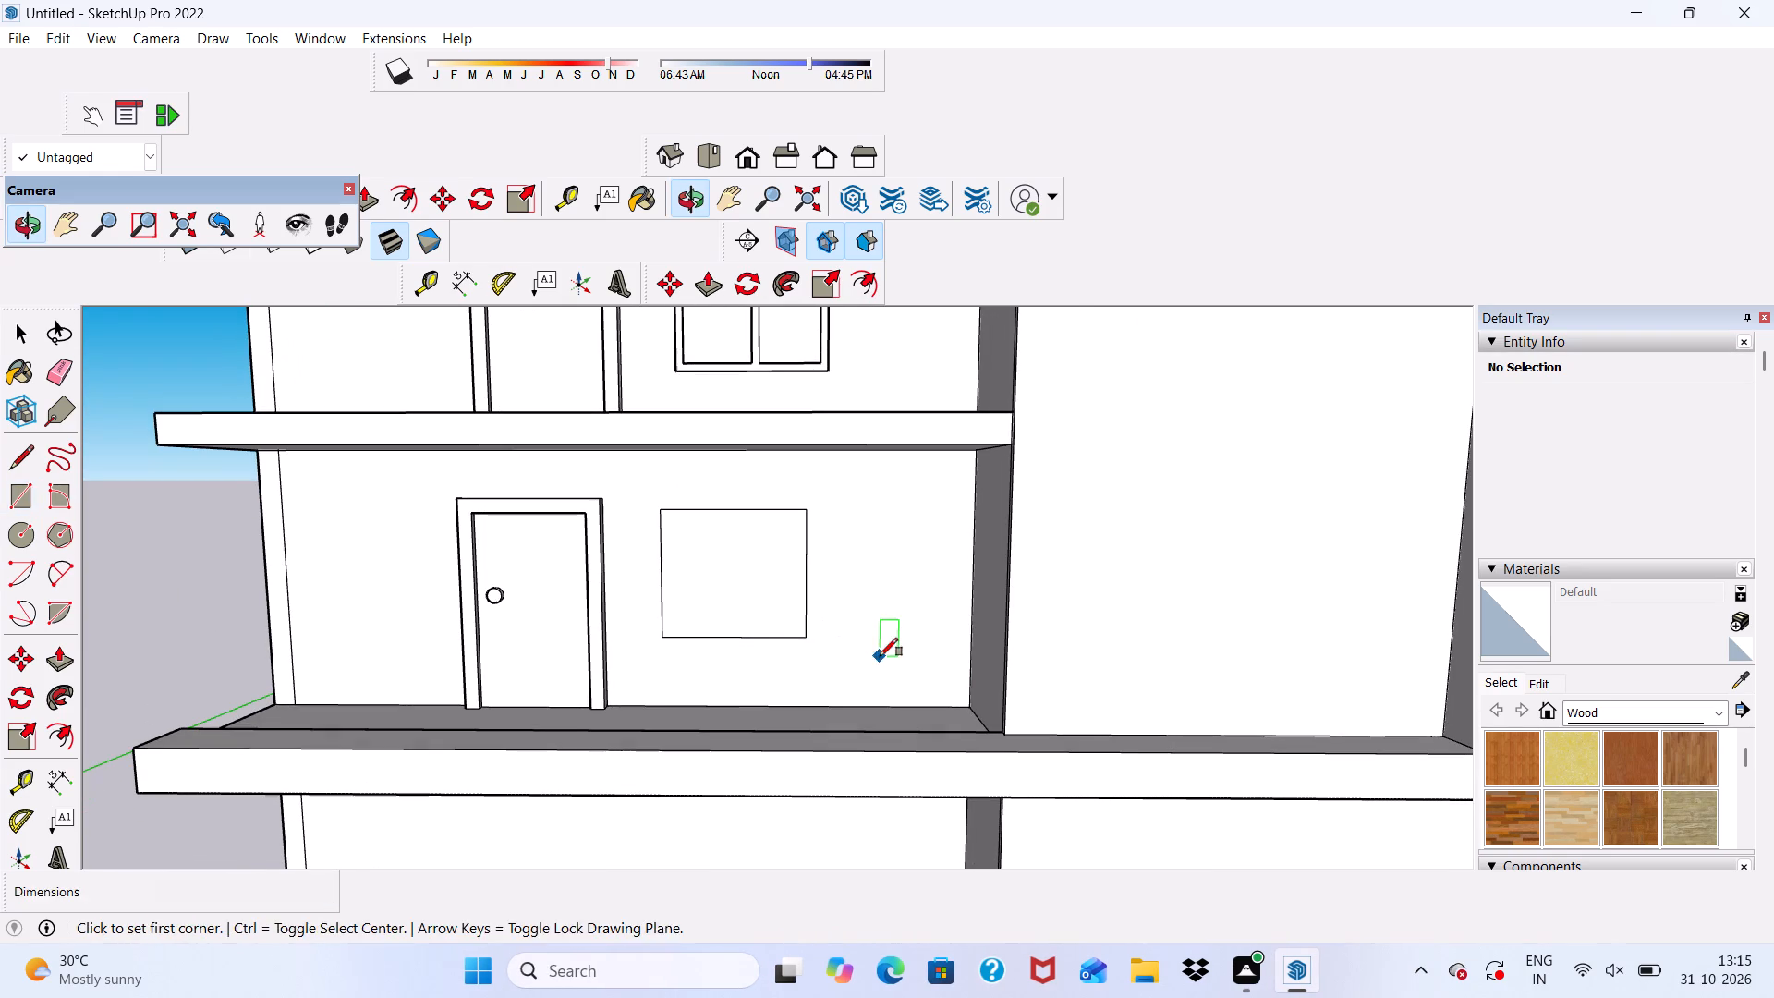
{"action": "key", "text": "space"}
Offset the window rectangle outward by 3" to outline its frame.
{"action": "left_click", "coordinate": [866, 280]}
{"action": "scroll", "coordinate": [699, 546], "scroll_direction": "up", "scroll_amount": 3}
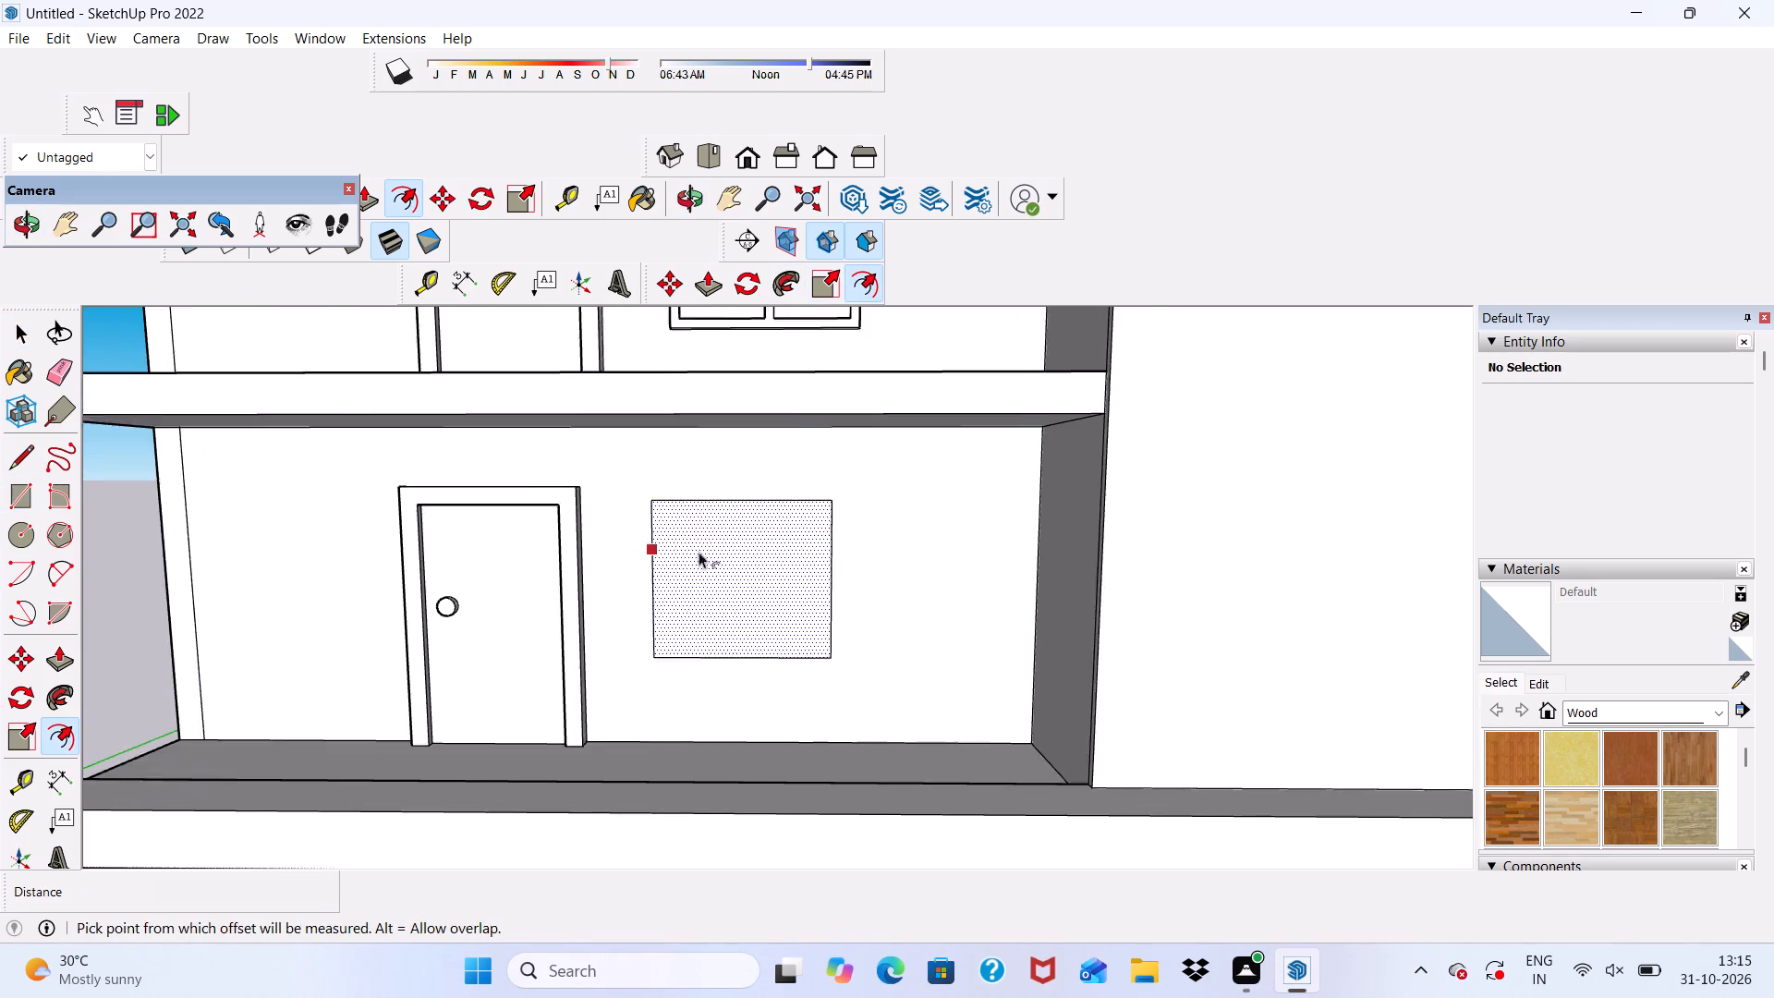
{"action": "left_click", "coordinate": [679, 574]}
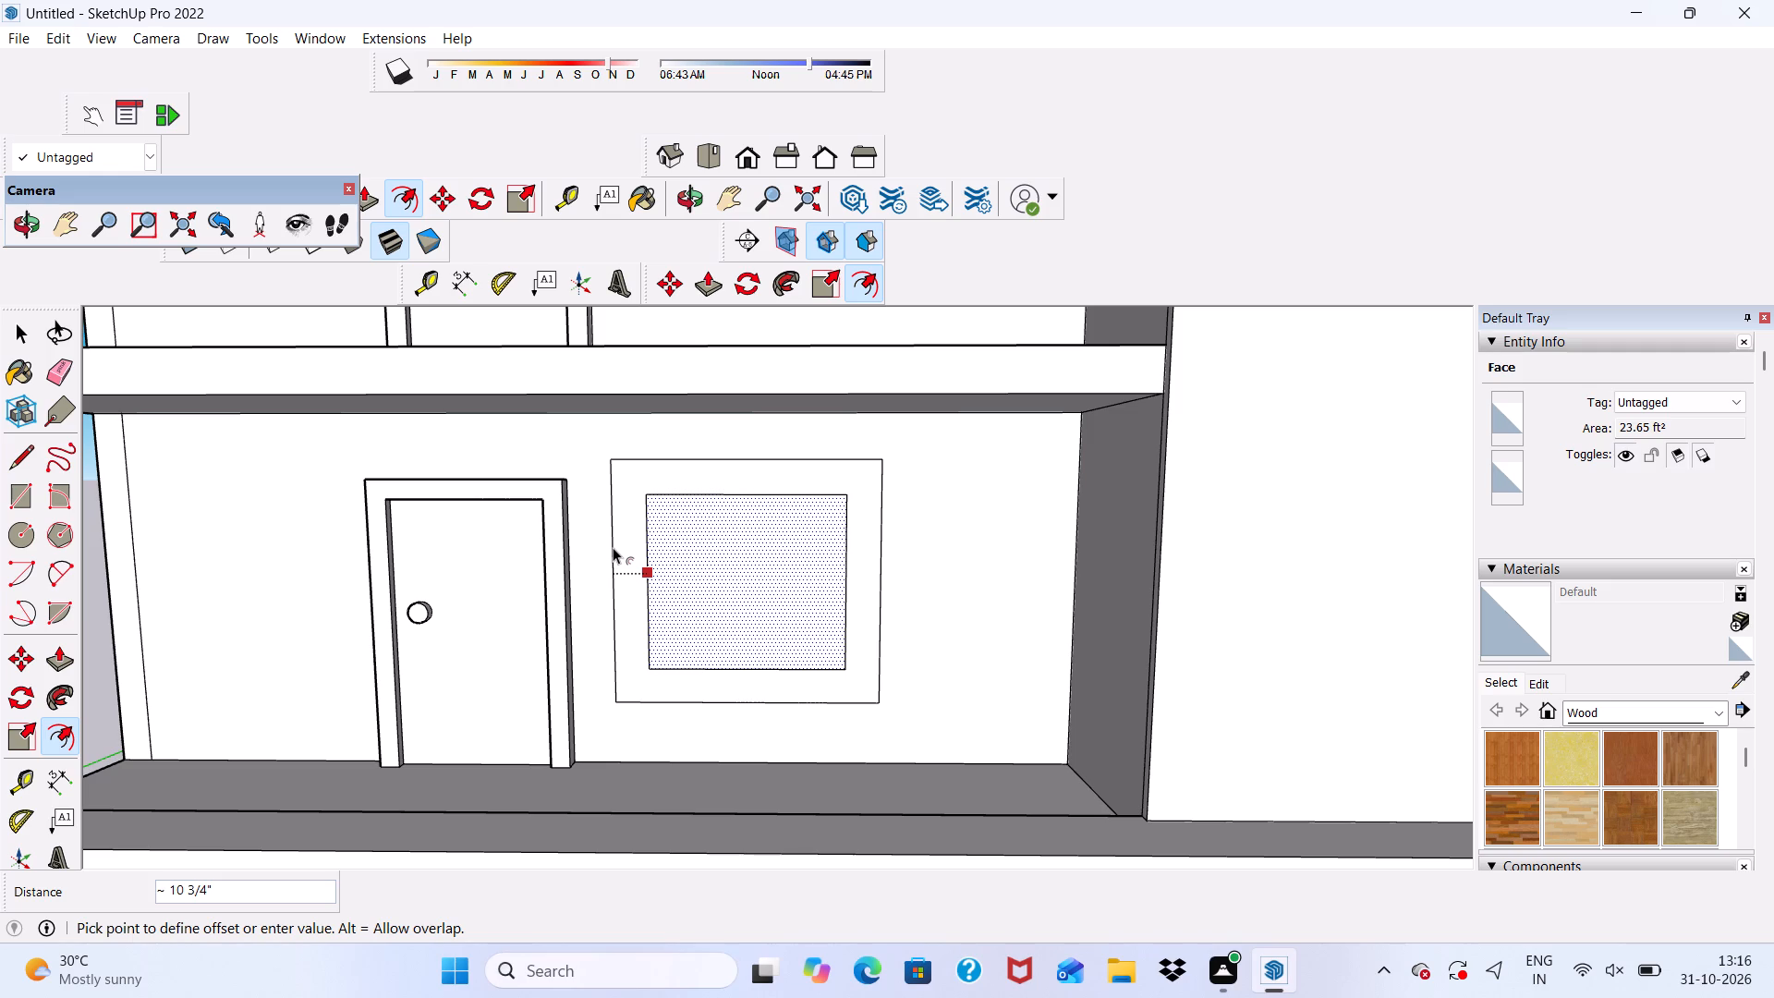
{"action": "type", "text": "3\""}
{"action": "key", "text": "Return"}
{"action": "key", "text": "space"}
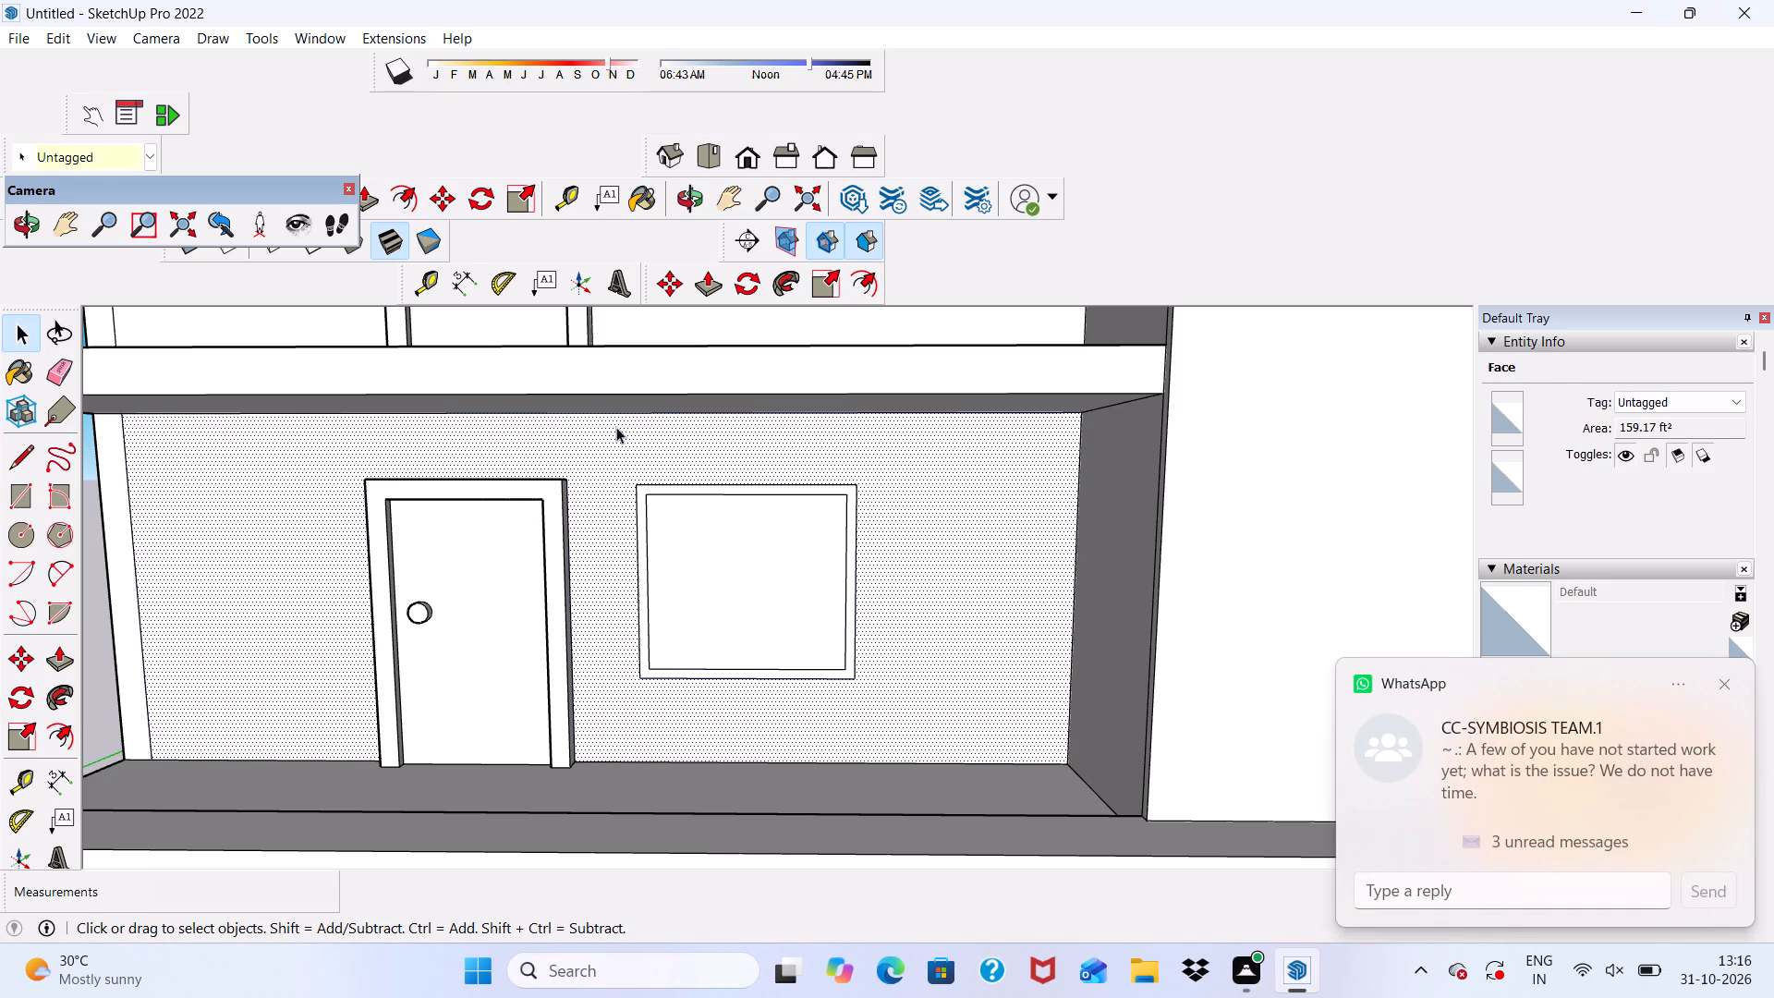
{"action": "scroll", "coordinate": [645, 455], "scroll_direction": "down", "scroll_amount": 3}
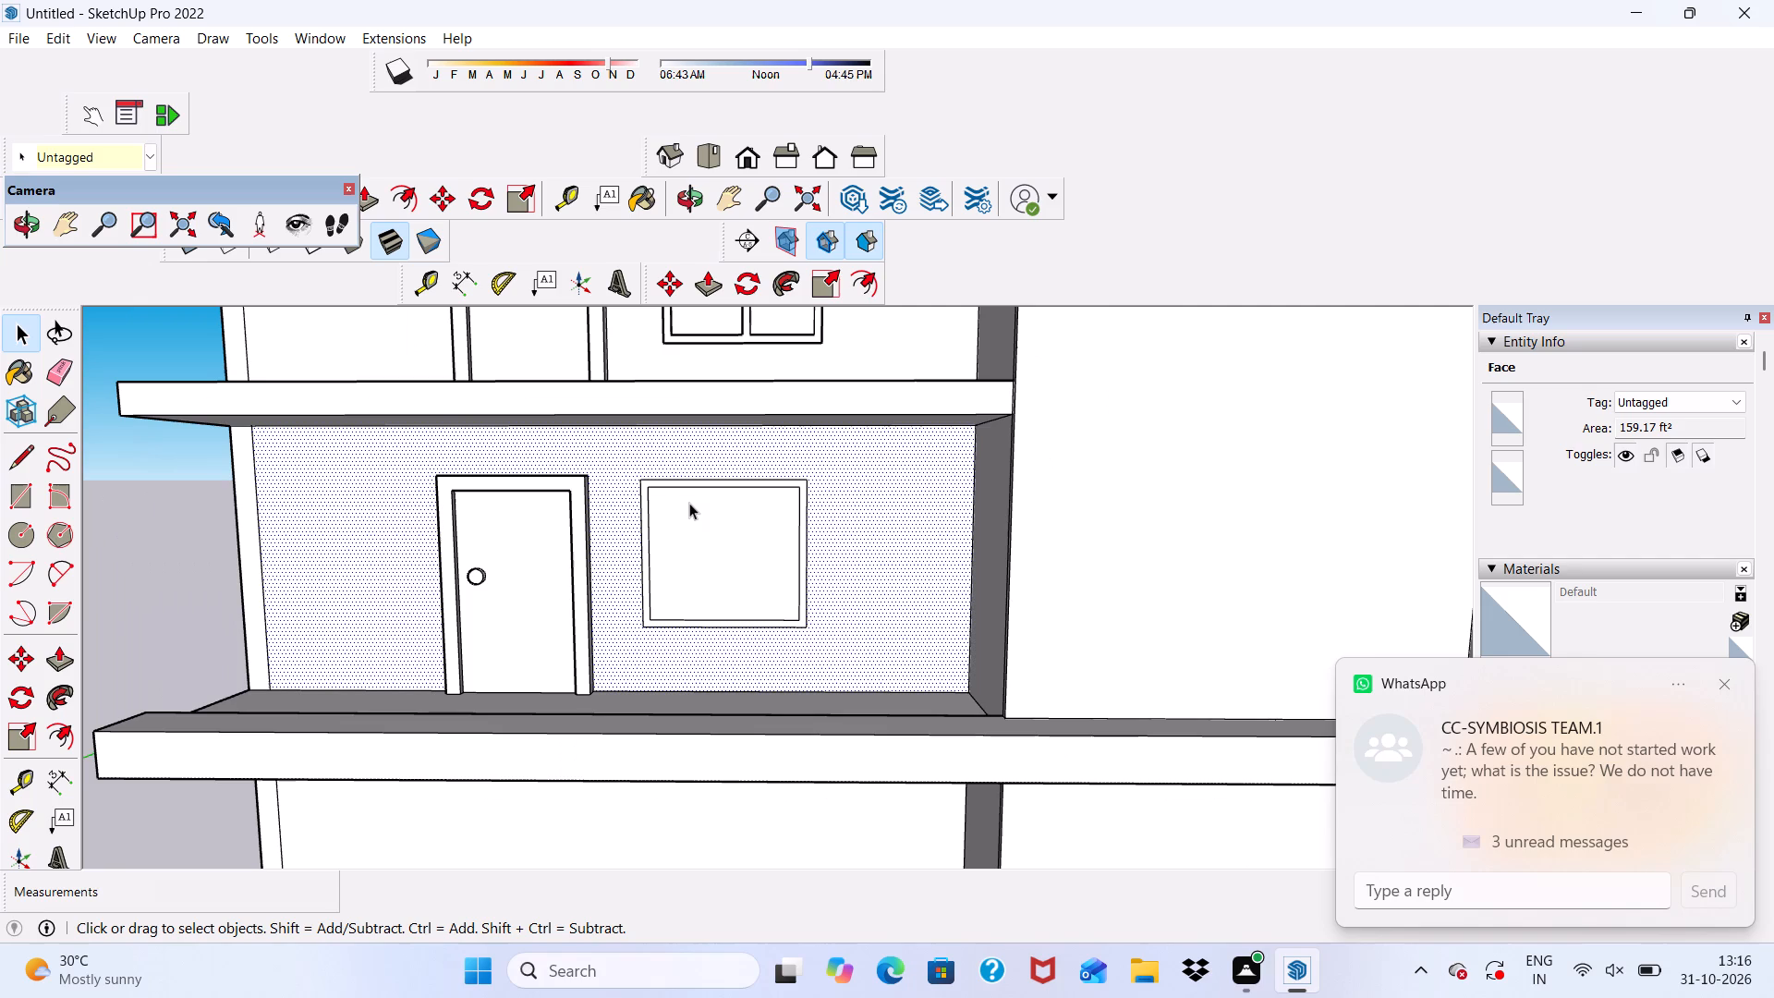
{"action": "left_click", "coordinate": [214, 509]}
Place a vertical guide parallel to the window's inner side edge, through the midpoint of its inner top edge.
{"action": "scroll", "coordinate": [268, 513], "scroll_direction": "down", "scroll_amount": 4}
{"action": "middle_click_drag", "start_coordinate": [448, 535], "coordinate": [473, 495]}
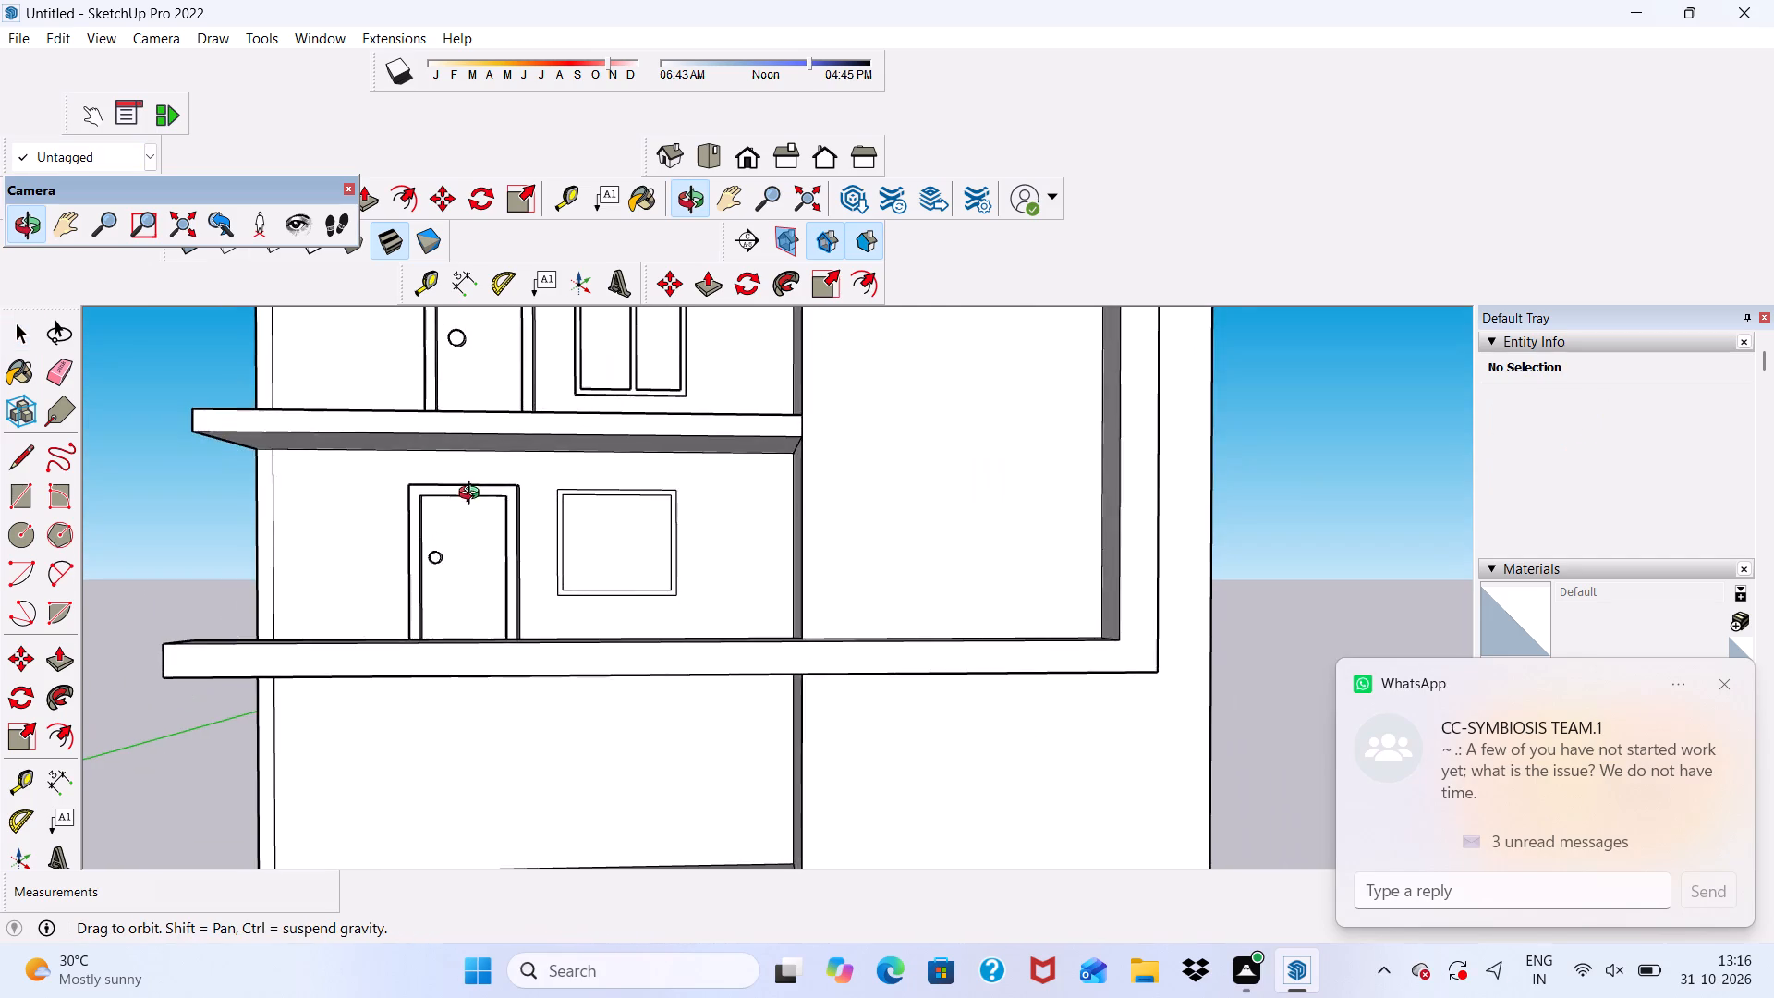
{"action": "middle_click_drag", "start_coordinate": [473, 495], "coordinate": [401, 543]}
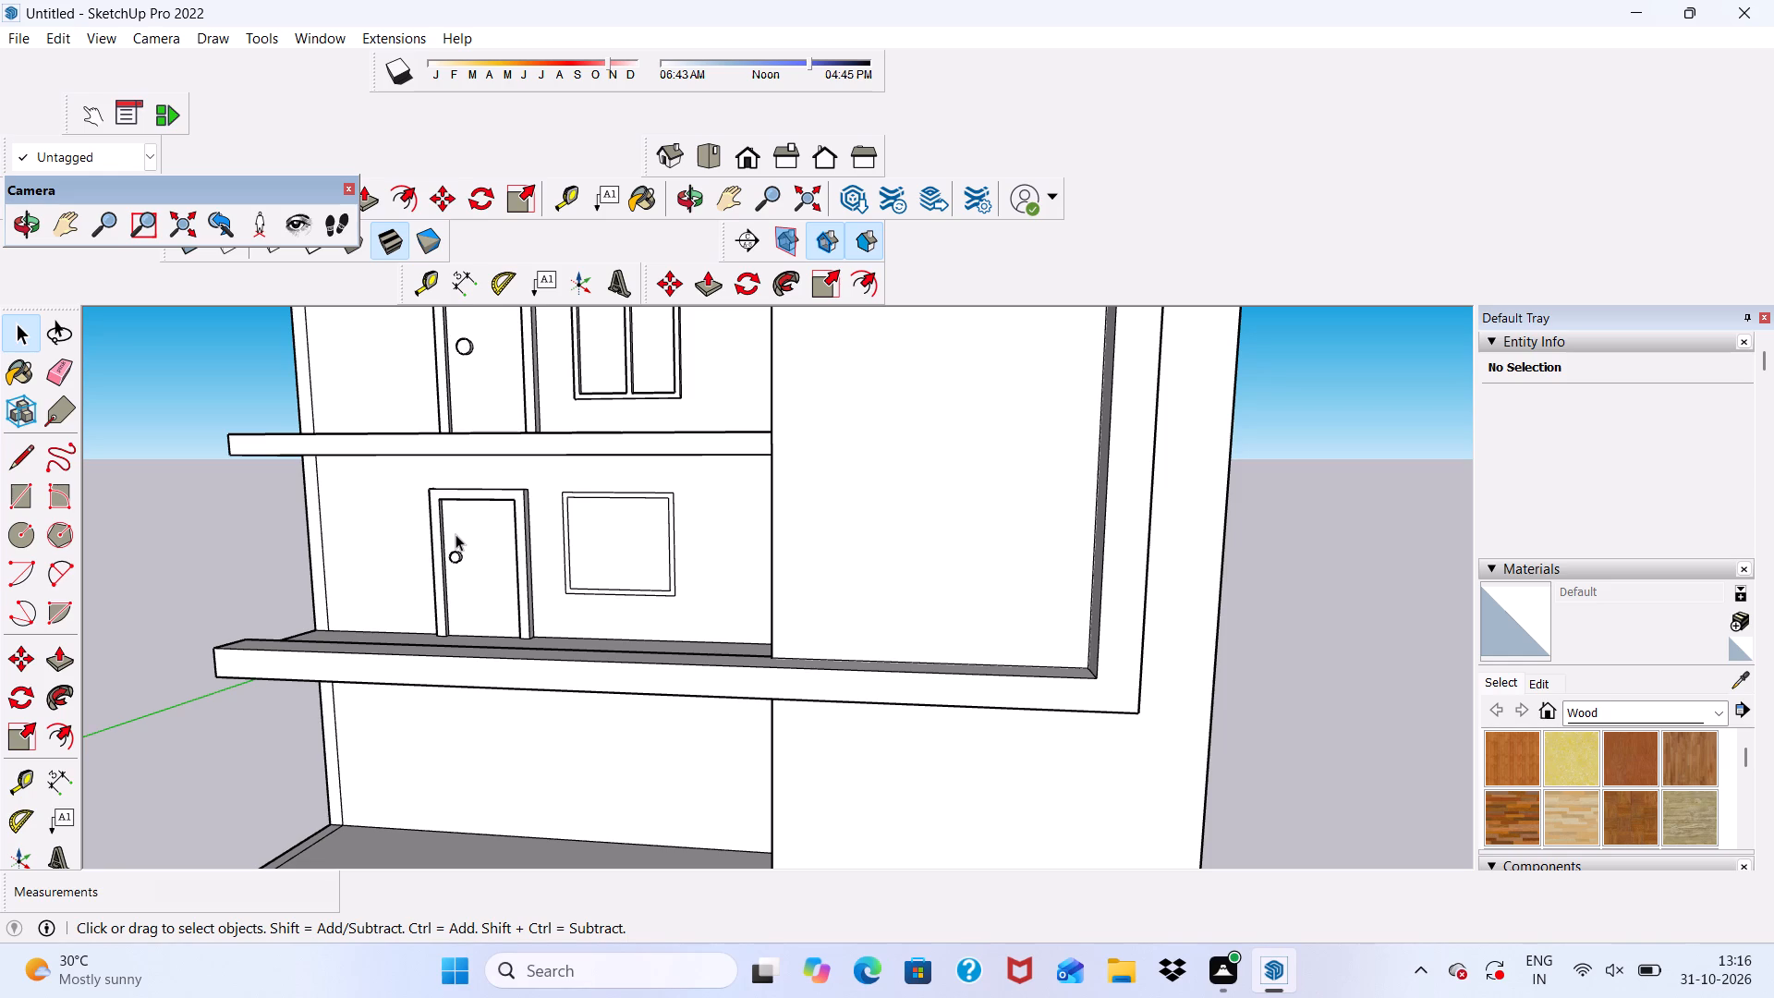
{"action": "scroll", "coordinate": [350, 213], "scroll_direction": "down", "scroll_amount": 6}
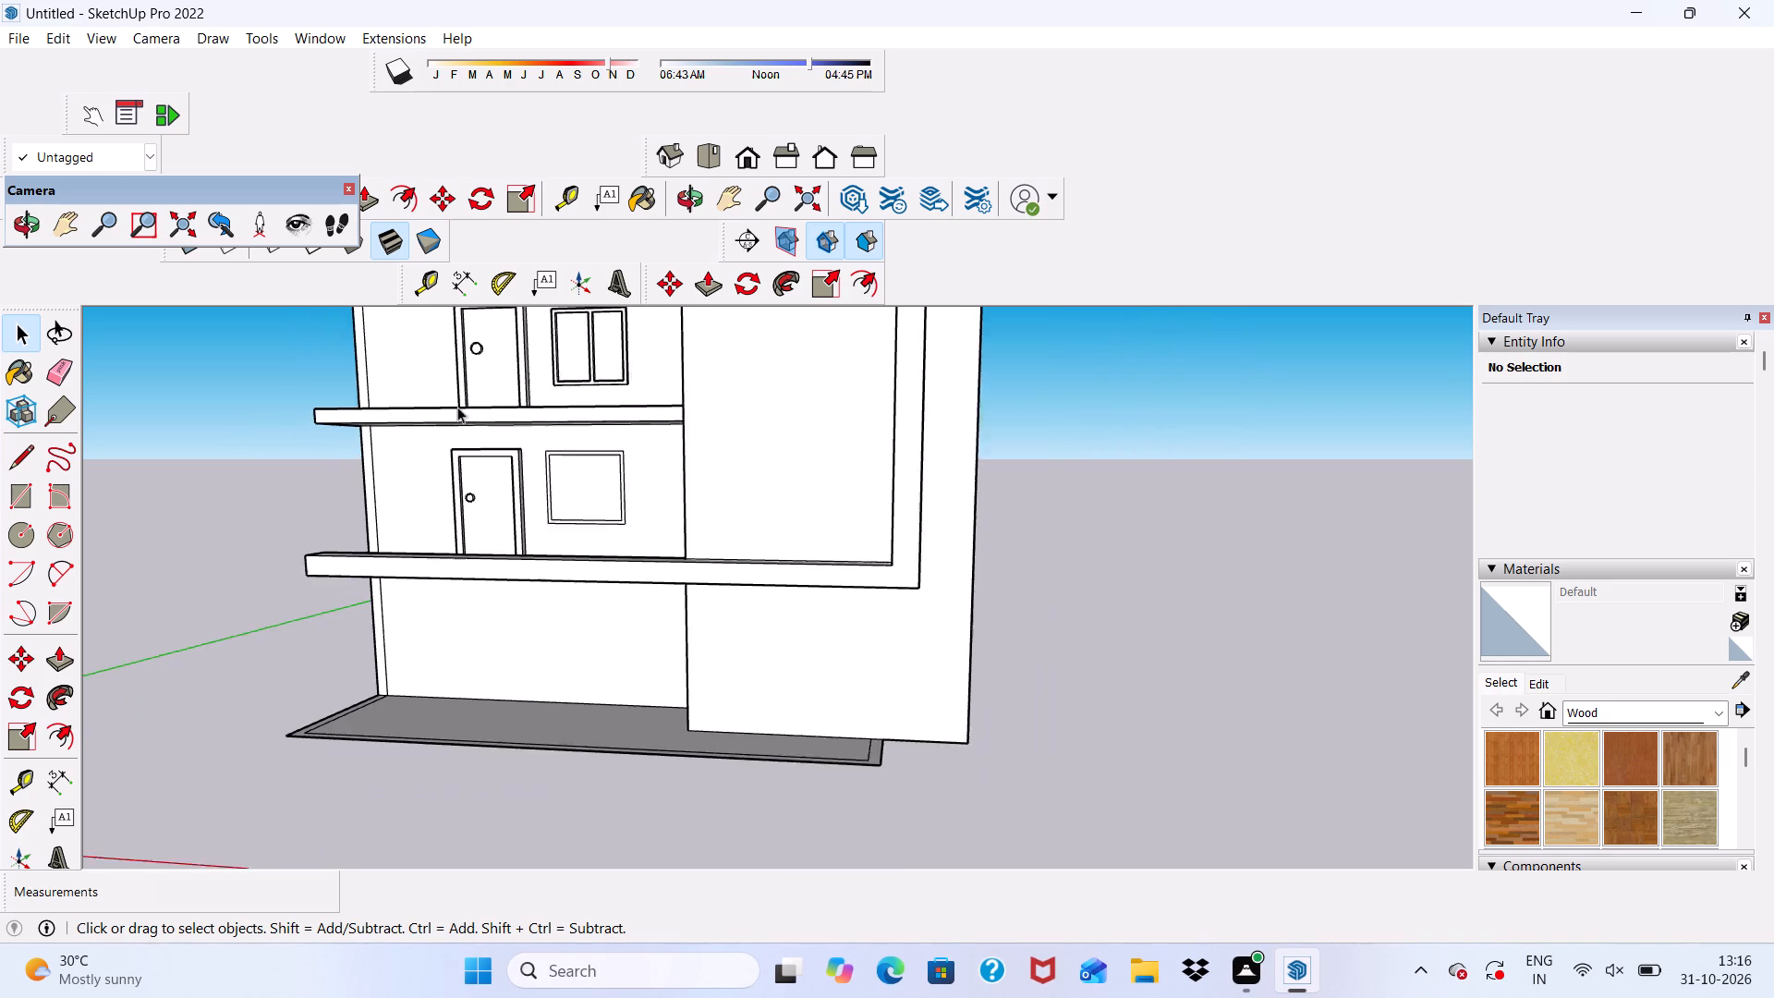
{"action": "scroll", "coordinate": [455, 401], "scroll_direction": "up", "scroll_amount": 1}
{"action": "left_click", "coordinate": [418, 272]}
{"action": "scroll", "coordinate": [544, 460], "scroll_direction": "up", "scroll_amount": 13}
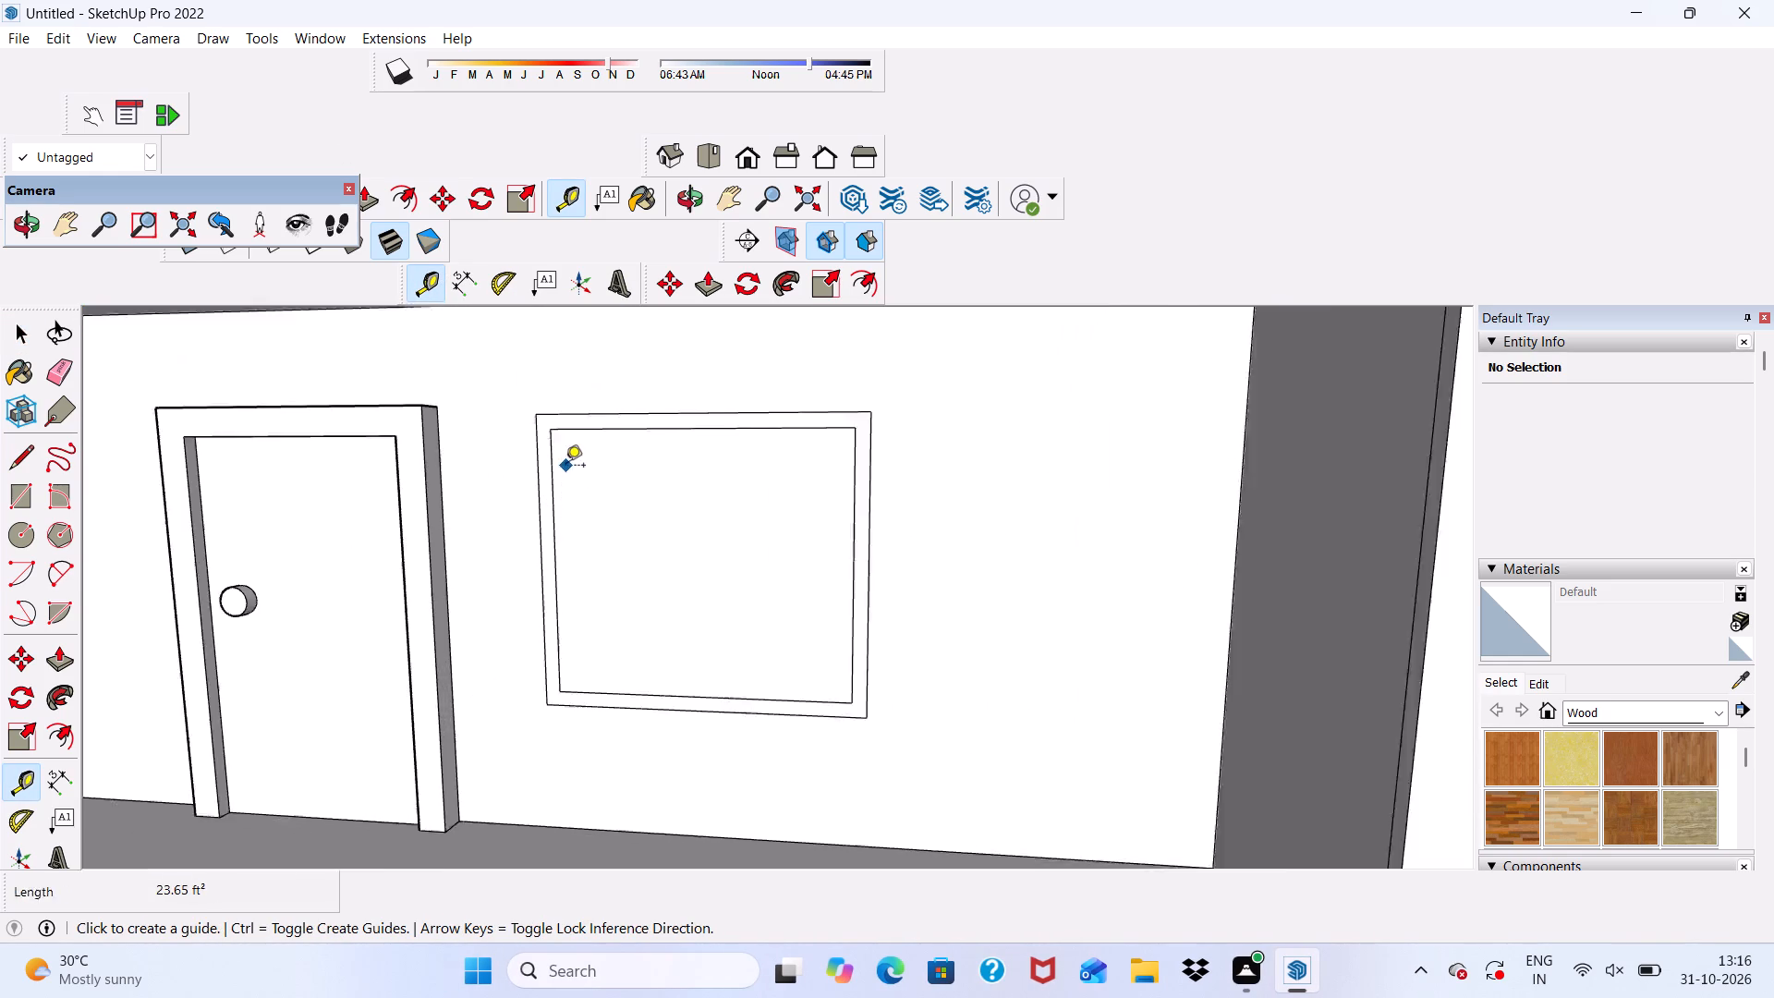
{"action": "scroll", "coordinate": [565, 467], "scroll_direction": "up", "scroll_amount": 2}
{"action": "left_click", "coordinate": [545, 476]}
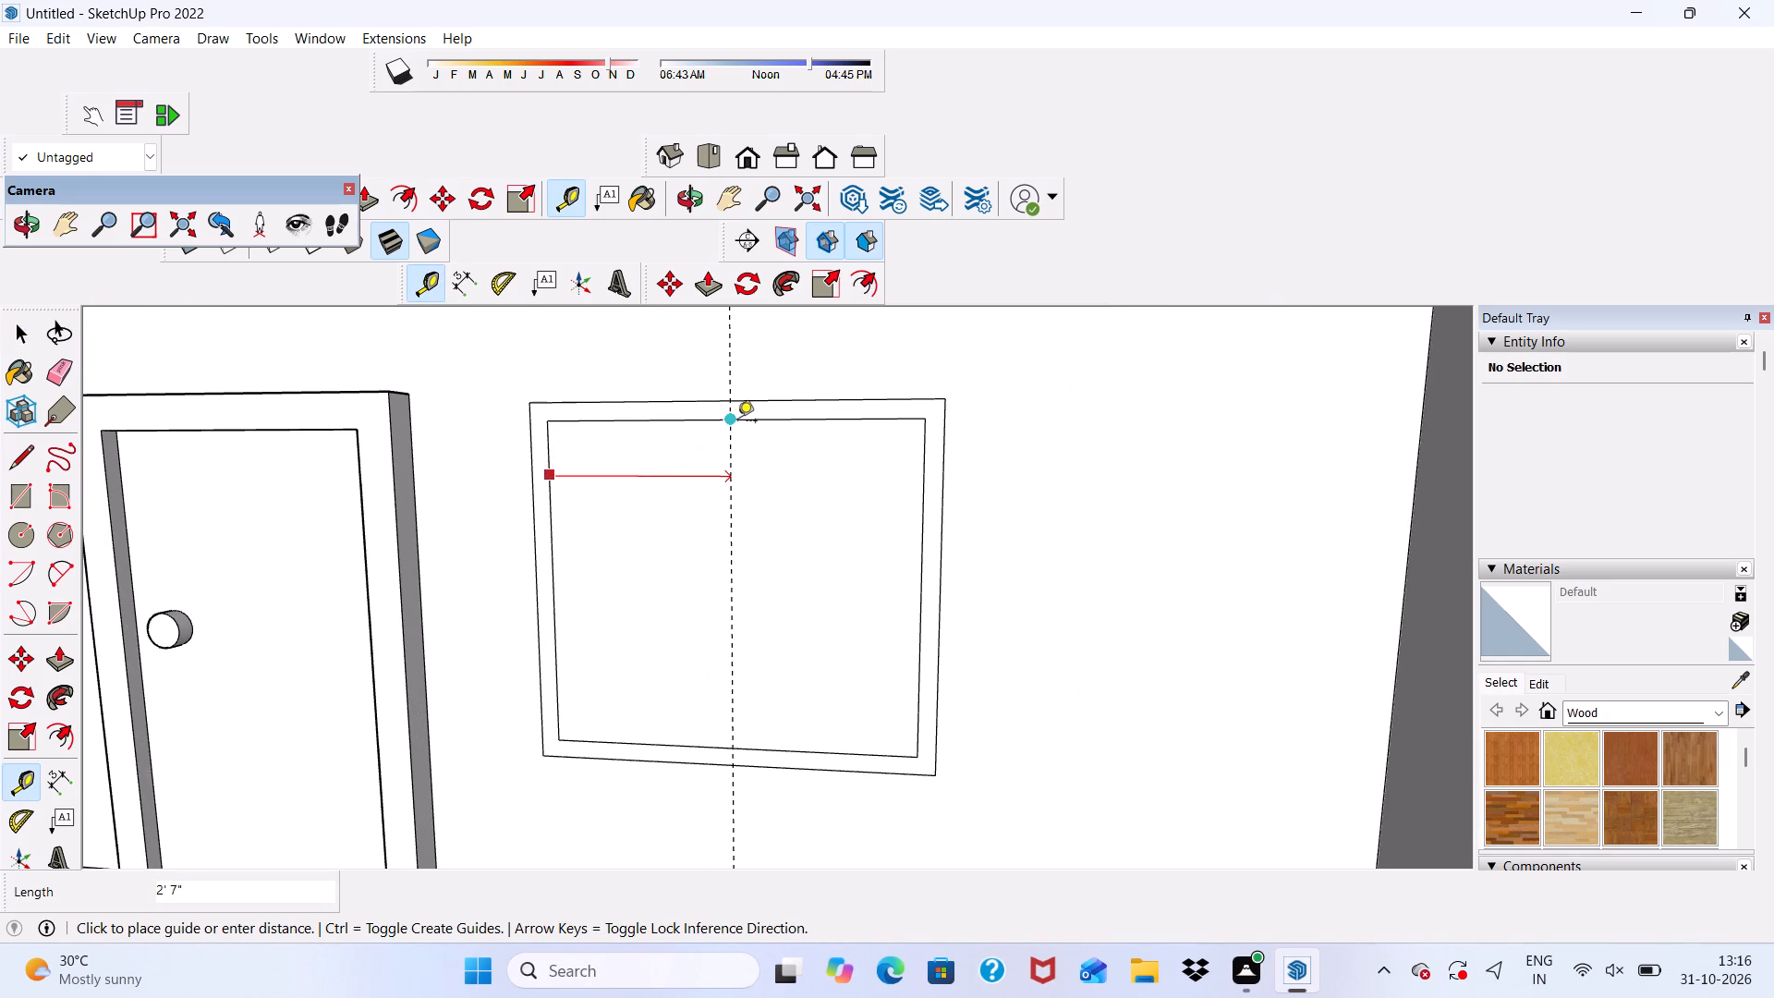
{"action": "left_click", "coordinate": [732, 425]}
Place a second vertical guide 3" from the window's centre guide, on the side away from the door.
{"action": "scroll", "coordinate": [734, 473], "scroll_direction": "down", "scroll_amount": 1}
{"action": "left_click", "coordinate": [728, 479]}
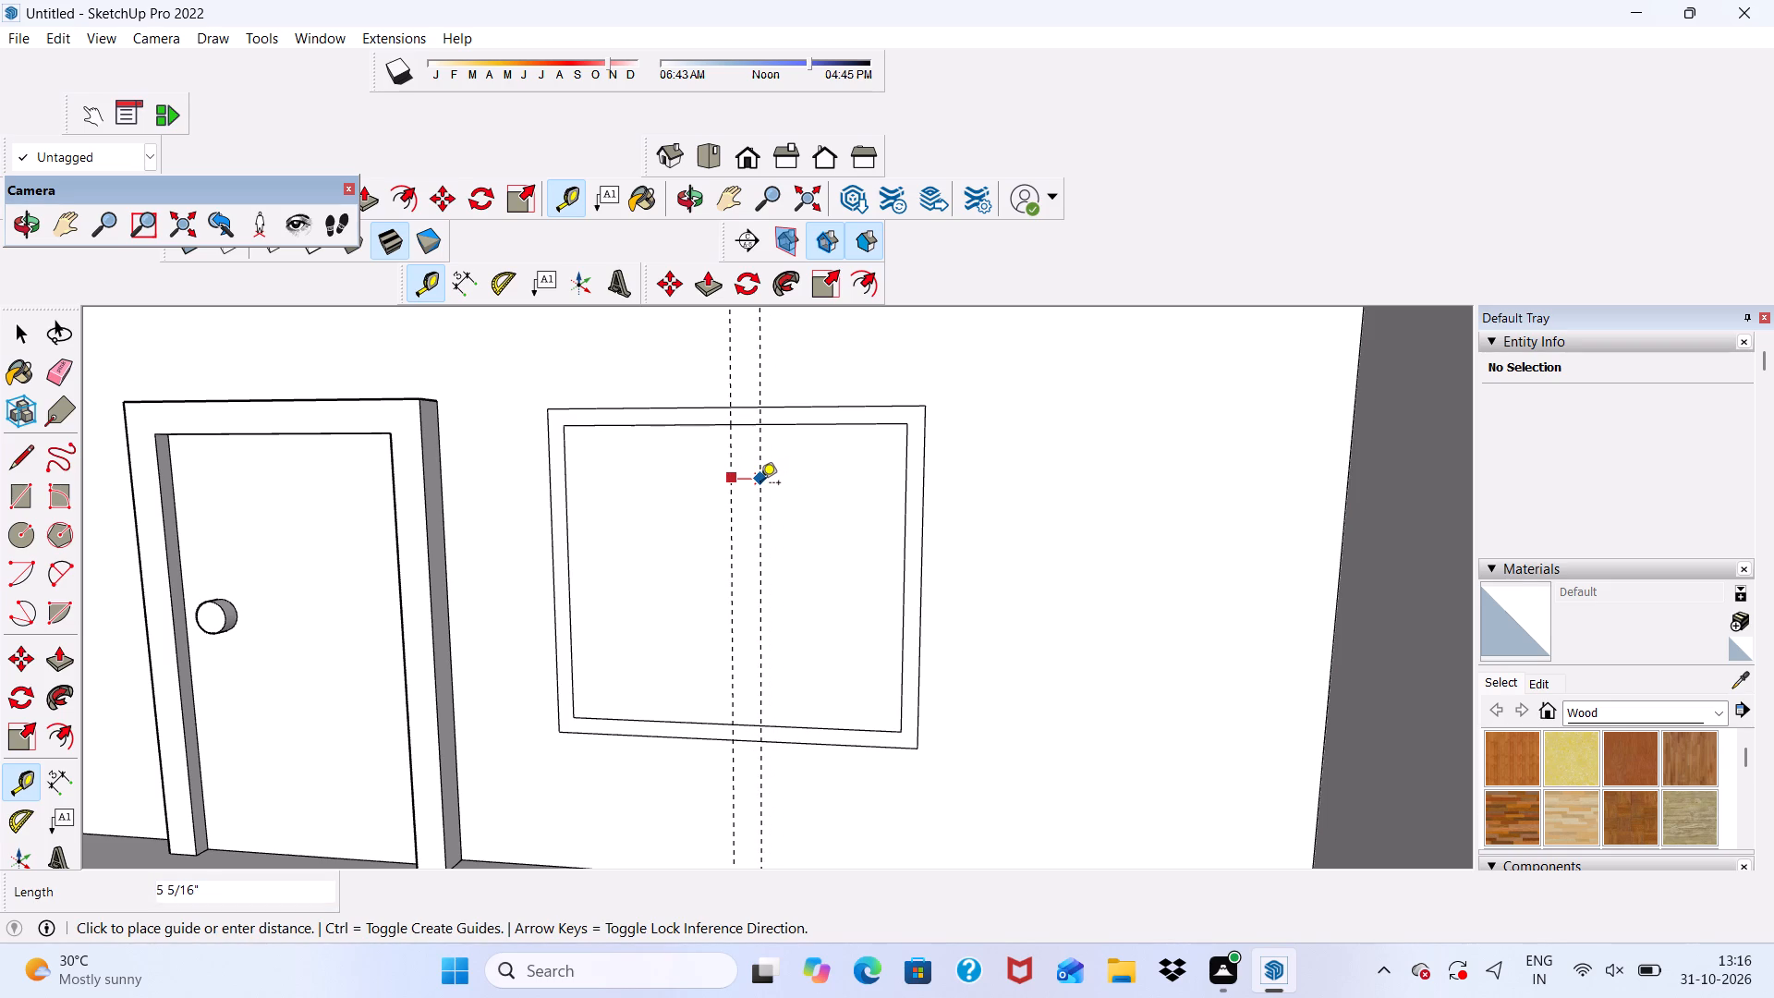
{"action": "key", "text": "3"}
{"action": "key", "text": "shift+quotedbl"}
{"action": "key", "text": "Return"}
{"action": "key", "text": "space"}
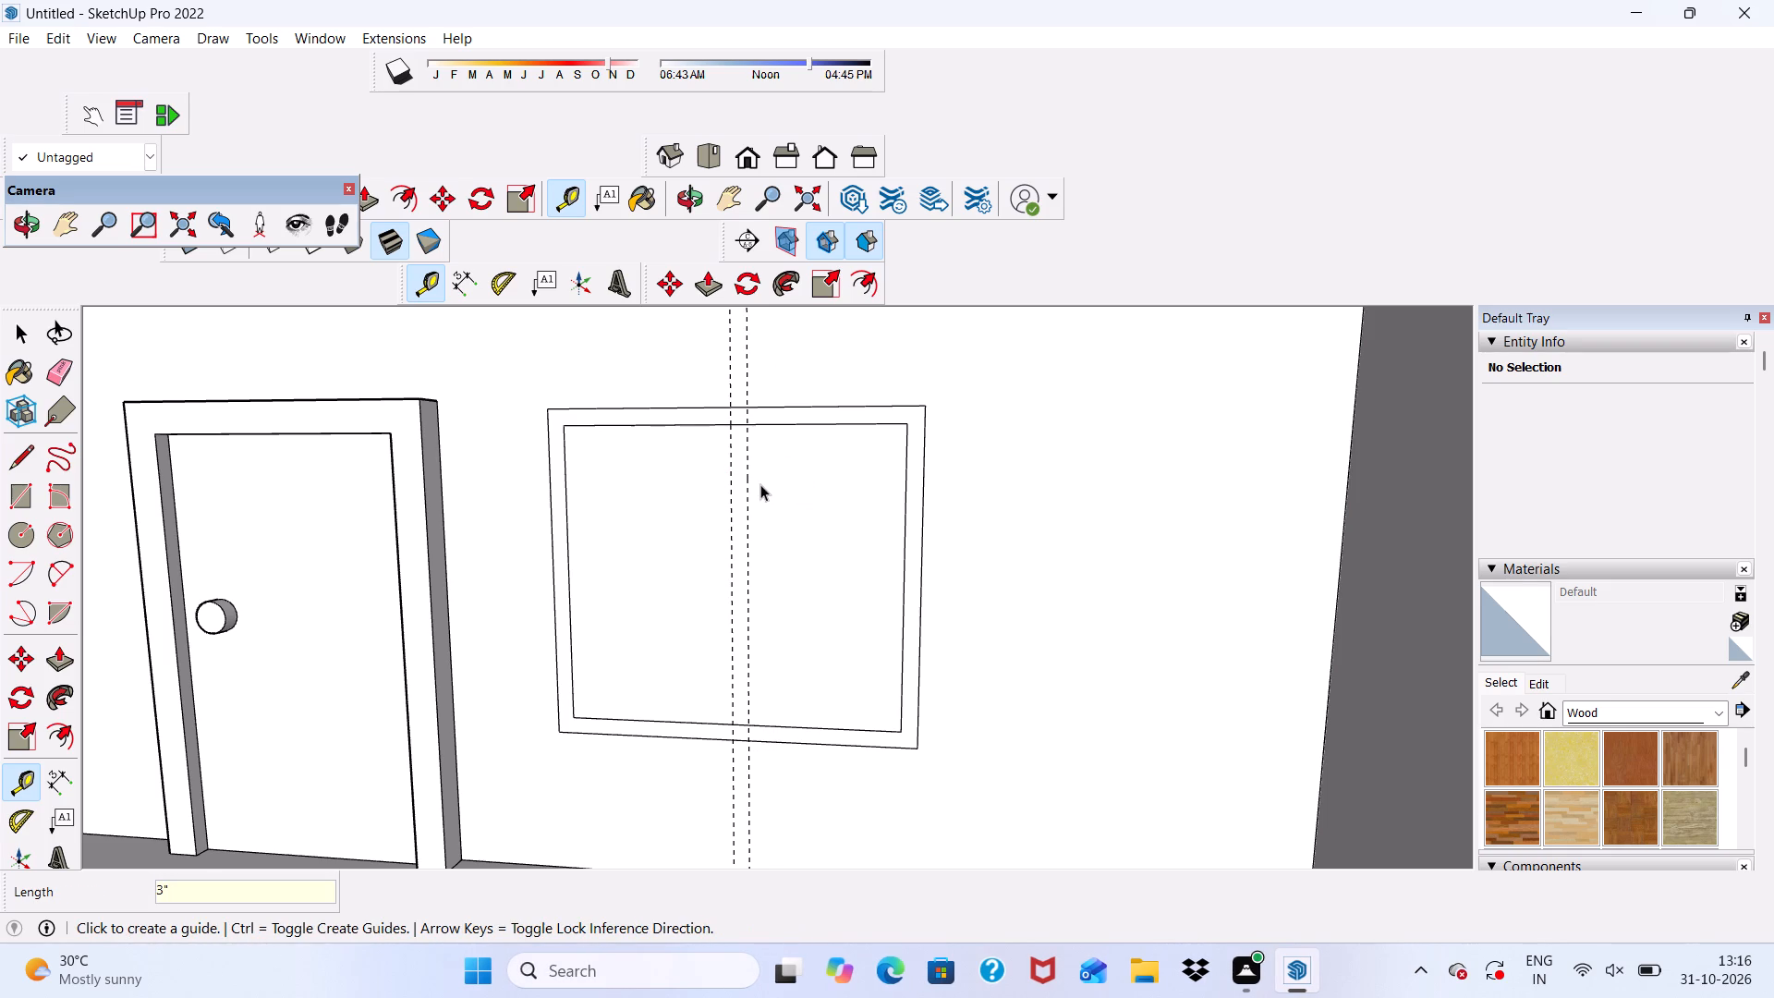
Draw a vertical line about 4' 7" long along the window's centre guide, from the inner top edge to the inner bottom edge.
{"action": "left_click", "coordinate": [9, 455]}
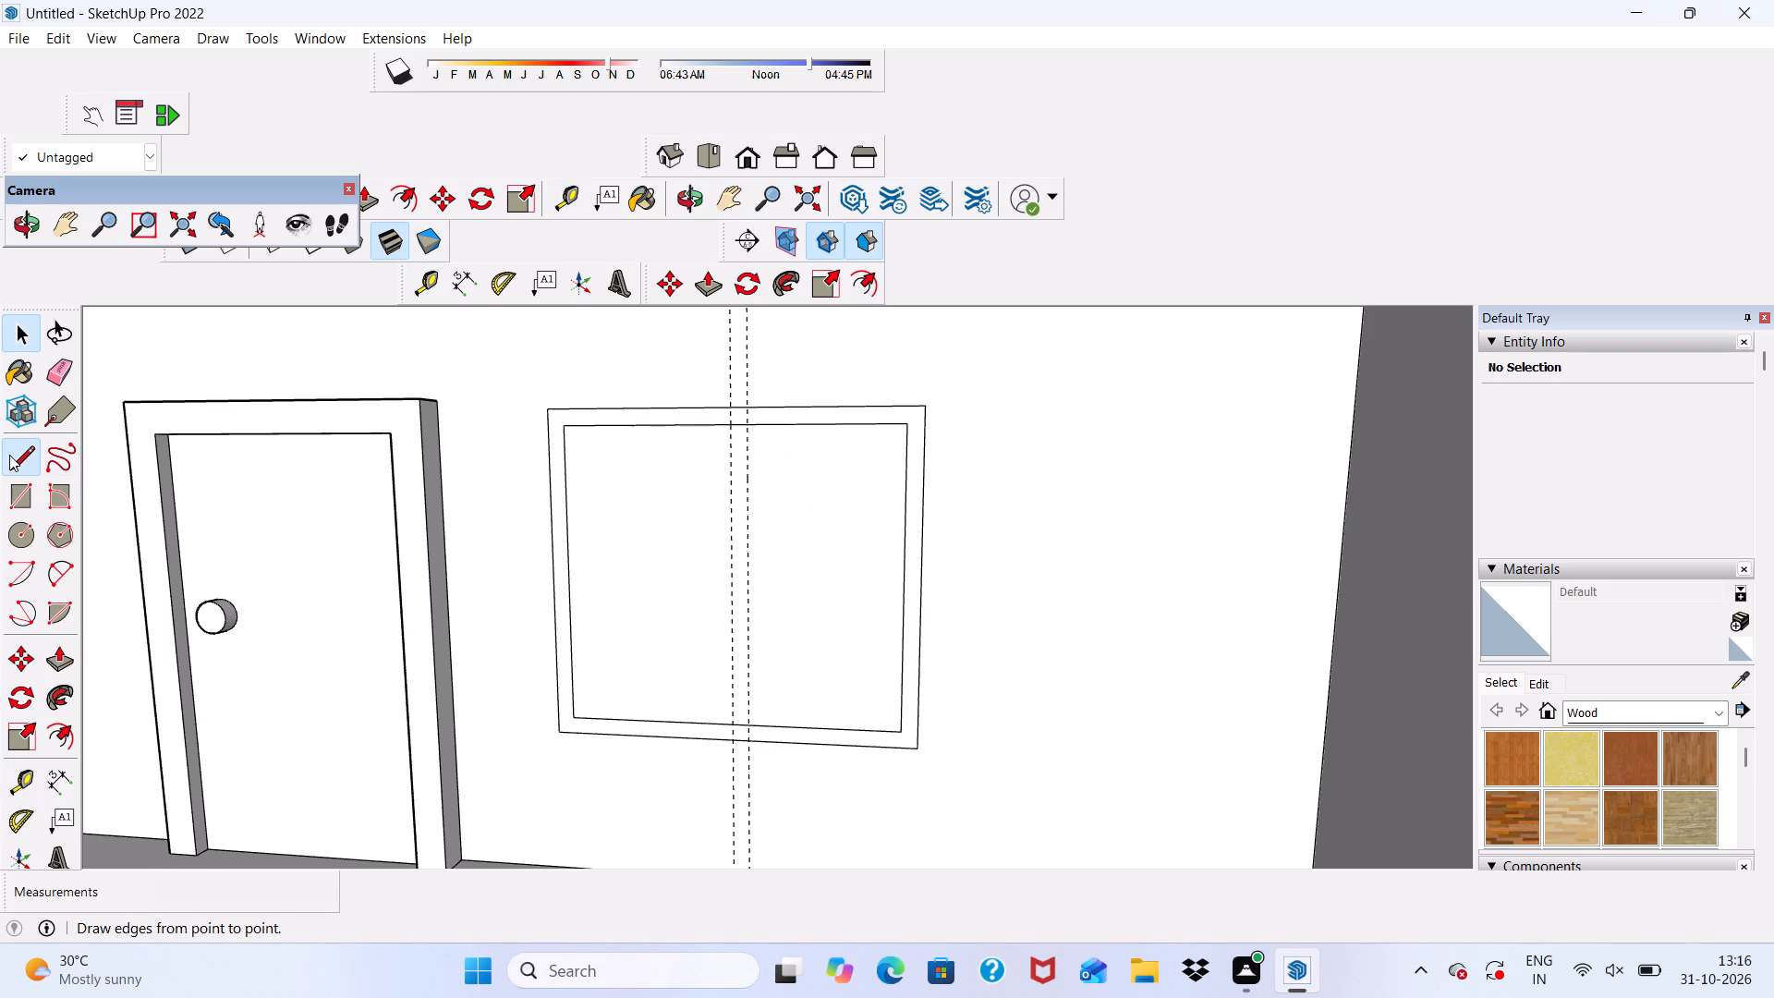
{"action": "scroll", "coordinate": [724, 429], "scroll_direction": "up", "scroll_amount": 8}
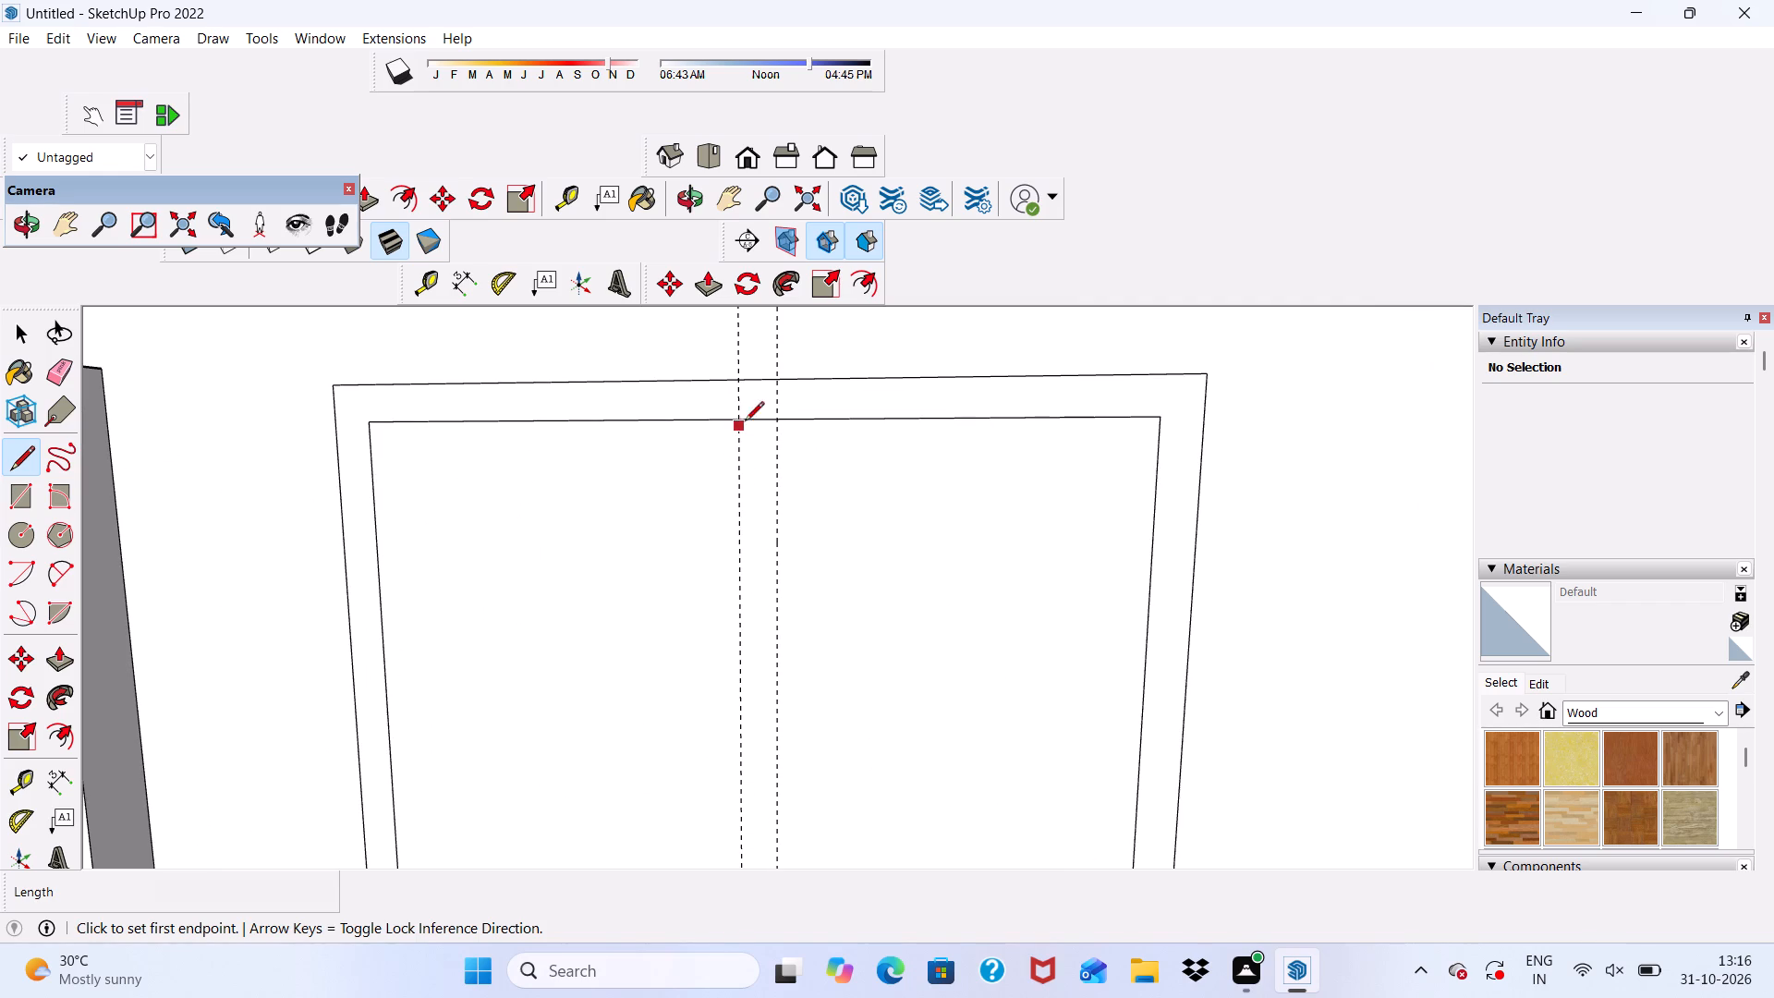
{"action": "left_click", "coordinate": [736, 424]}
{"action": "scroll", "coordinate": [737, 412], "scroll_direction": "down", "scroll_amount": 10}
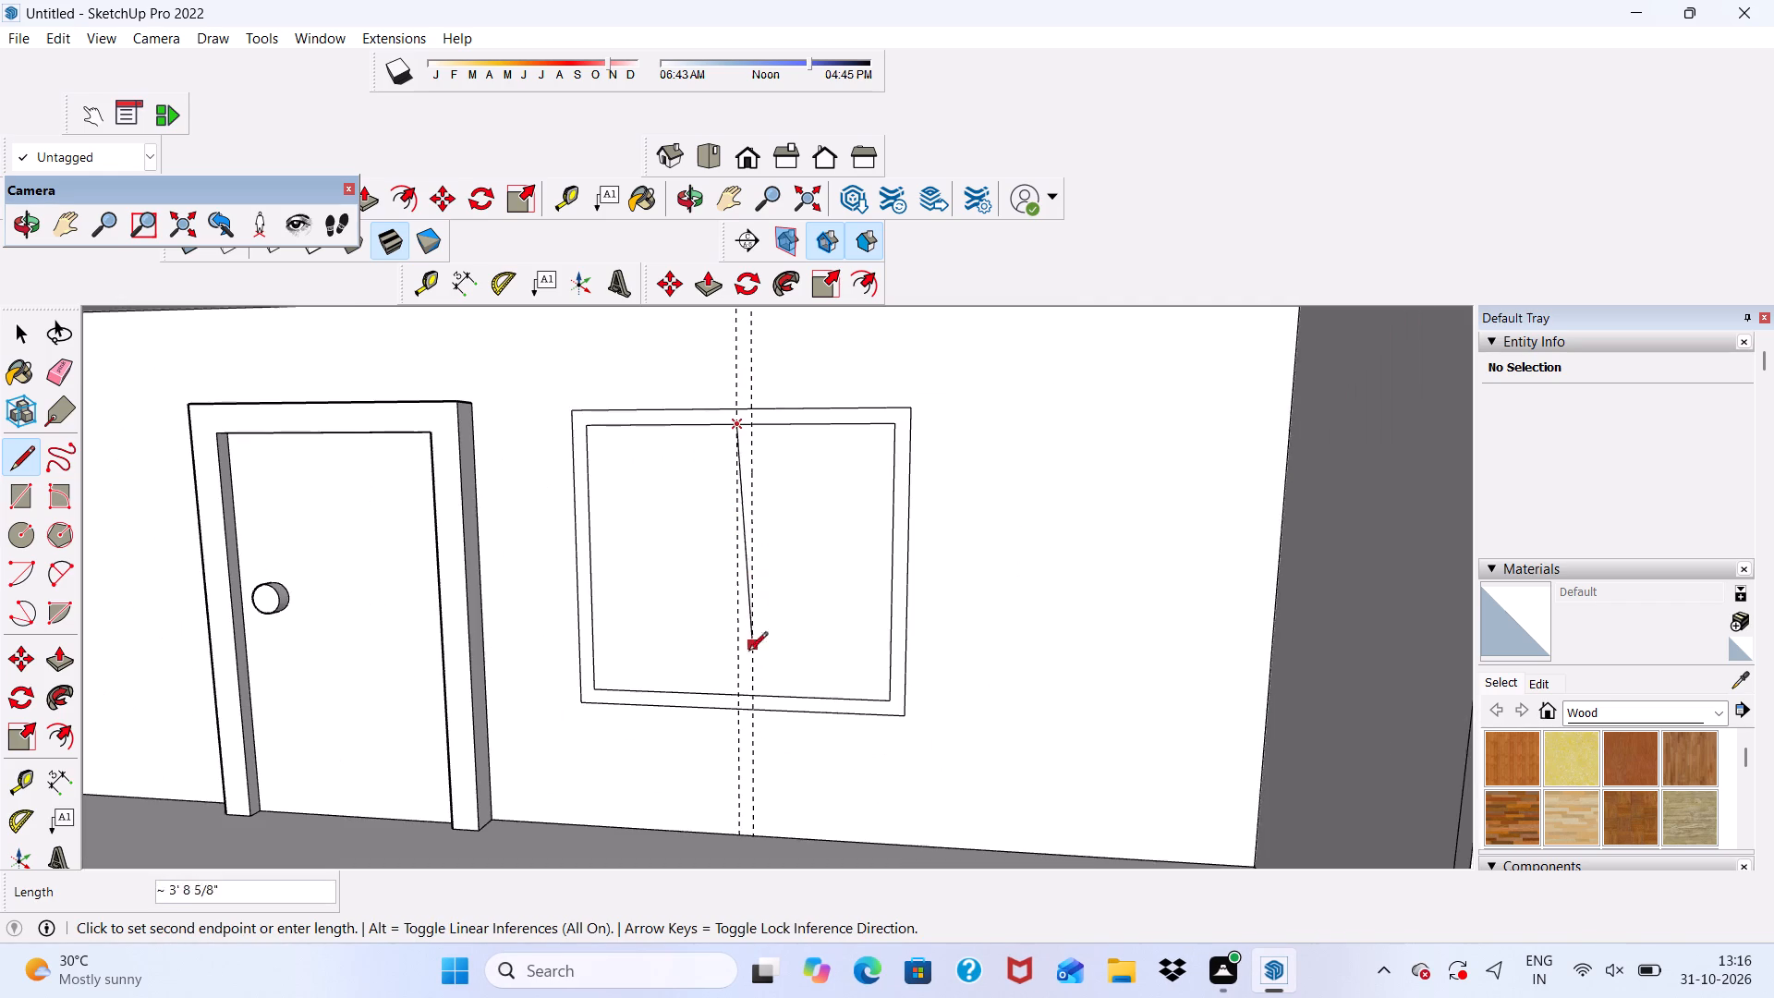
{"action": "scroll", "coordinate": [737, 699], "scroll_direction": "up", "scroll_amount": 5}
{"action": "left_click", "coordinate": [736, 694]}
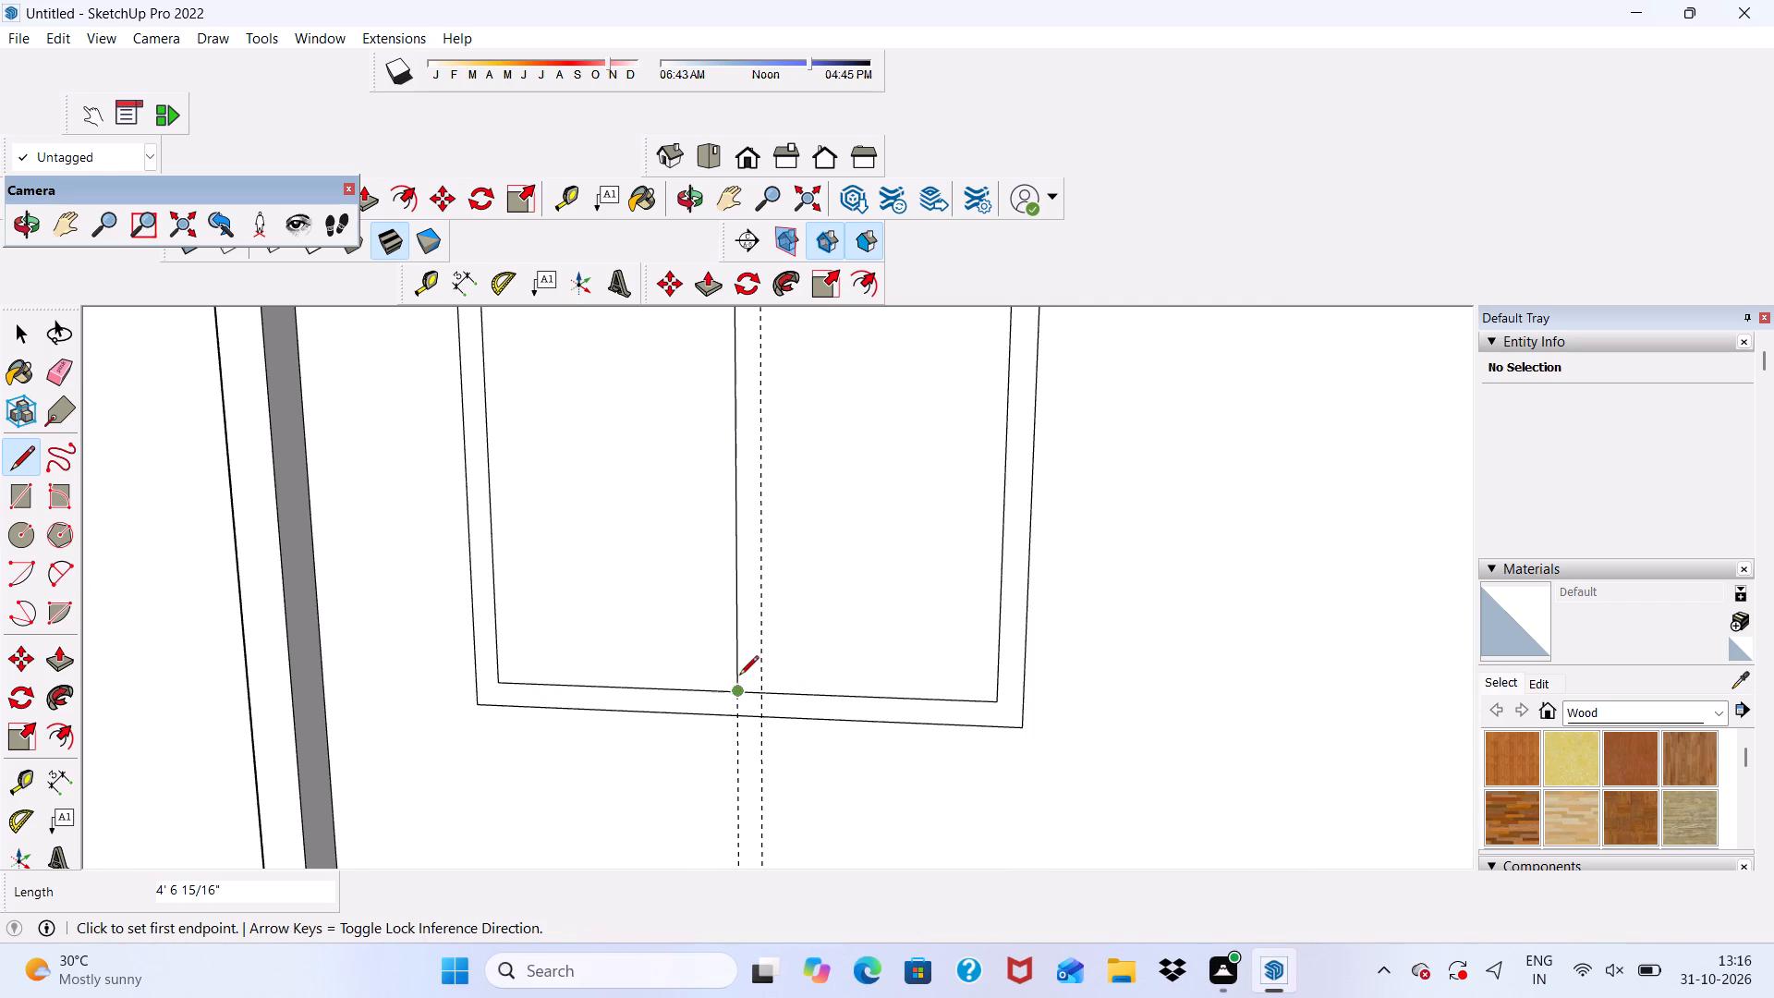
Draw a second vertical line about 4' 7" long along the offset guide, between the window's inner bottom and top edges.
{"action": "scroll", "coordinate": [795, 760], "scroll_direction": "up", "scroll_amount": 2}
{"action": "scroll", "coordinate": [747, 668], "scroll_direction": "up", "scroll_amount": 2}
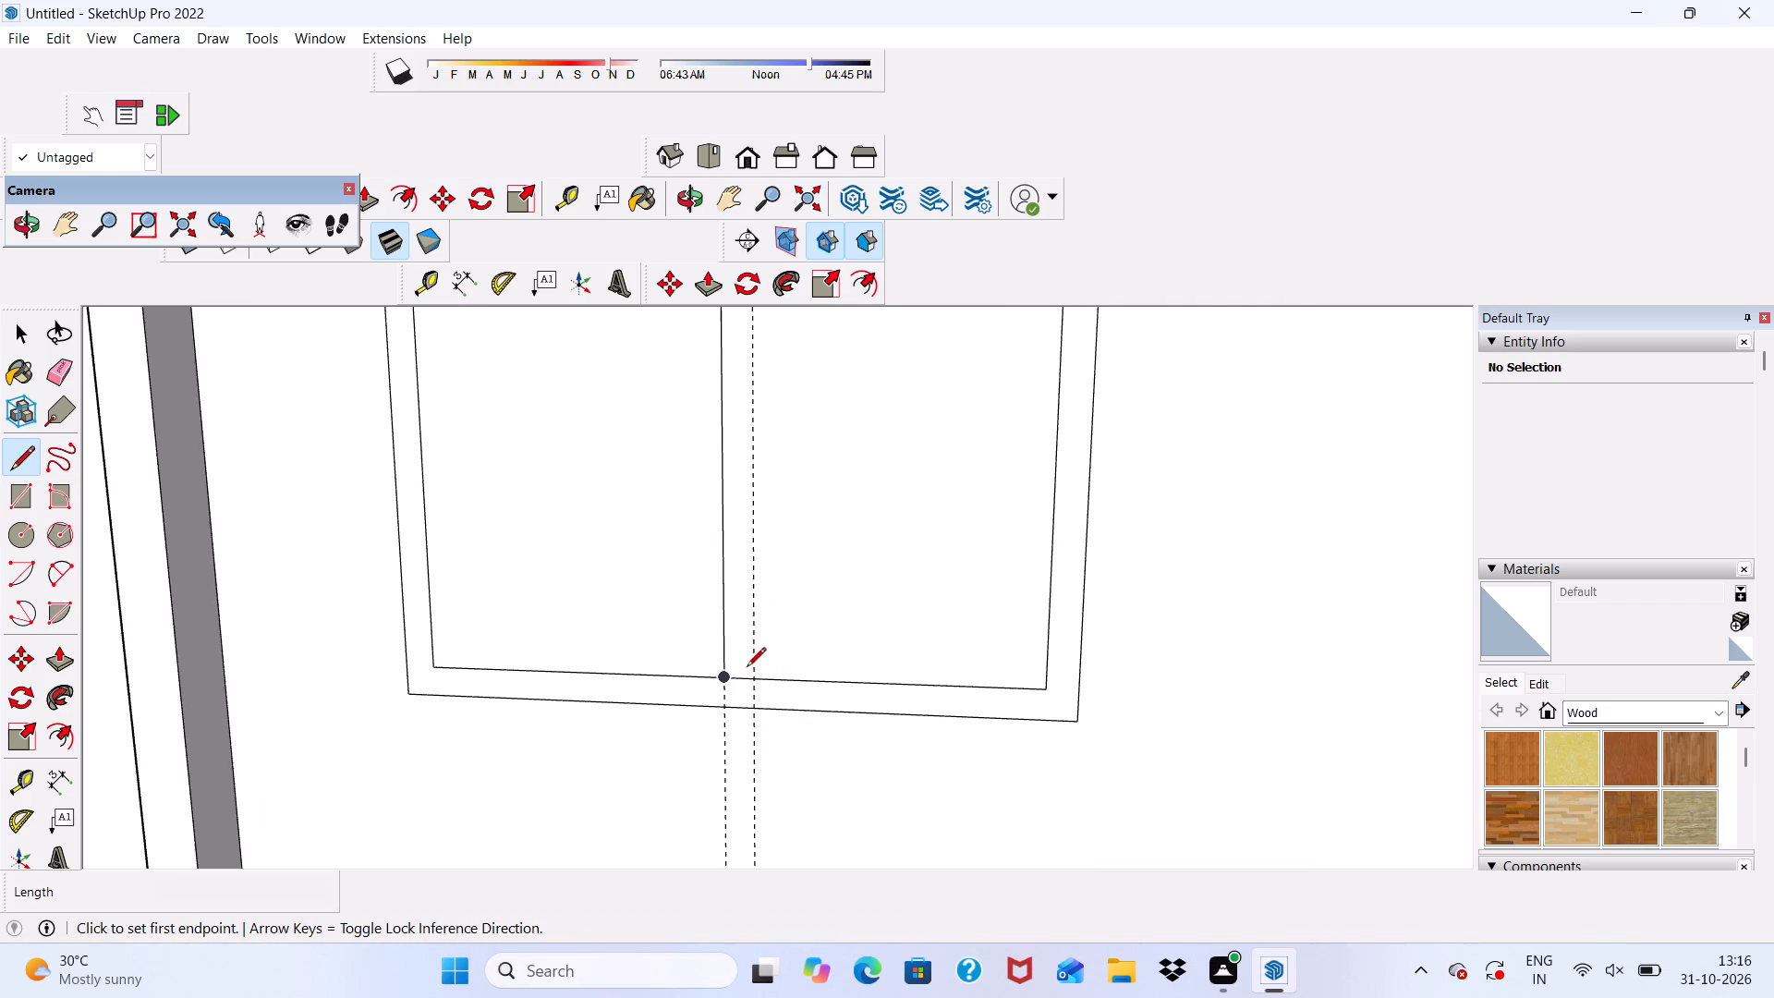
{"action": "scroll", "coordinate": [747, 668], "scroll_direction": "up", "scroll_amount": 2}
{"action": "left_click", "coordinate": [759, 681]}
{"action": "scroll", "coordinate": [759, 663], "scroll_direction": "down", "scroll_amount": 4}
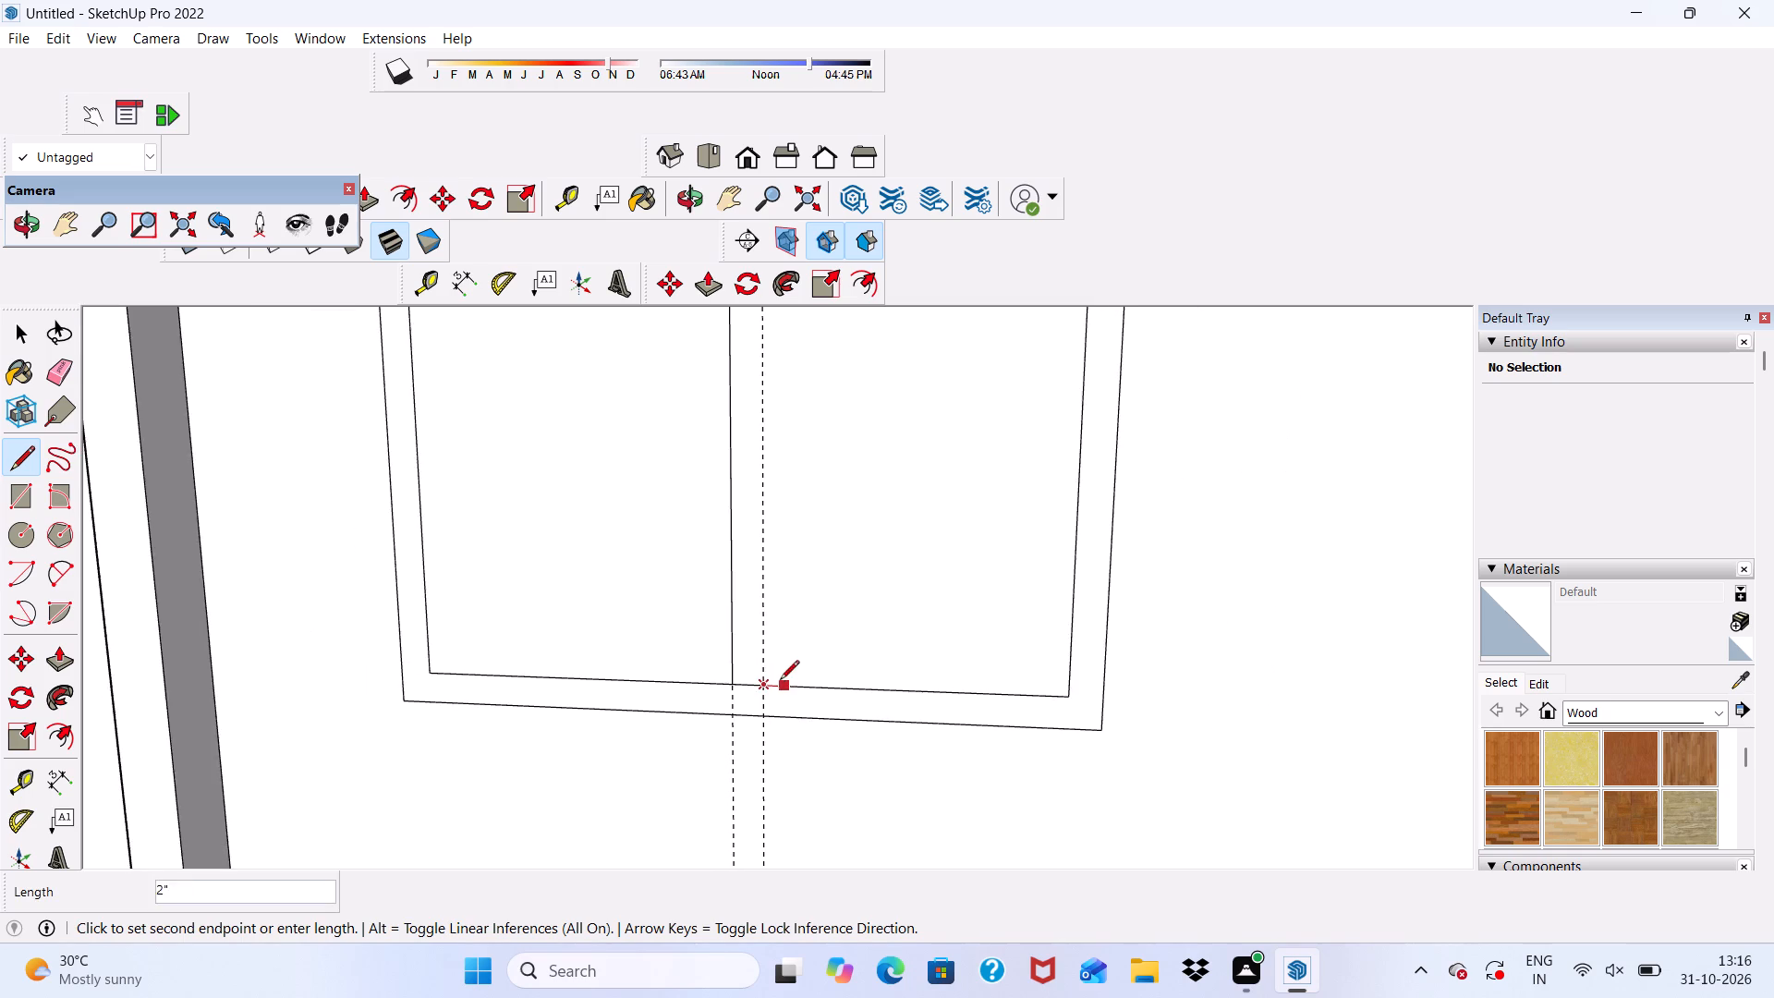
{"action": "scroll", "coordinate": [779, 699], "scroll_direction": "down", "scroll_amount": 10}
{"action": "scroll", "coordinate": [759, 350], "scroll_direction": "up", "scroll_amount": 5}
{"action": "scroll", "coordinate": [816, 481], "scroll_direction": "up", "scroll_amount": 8}
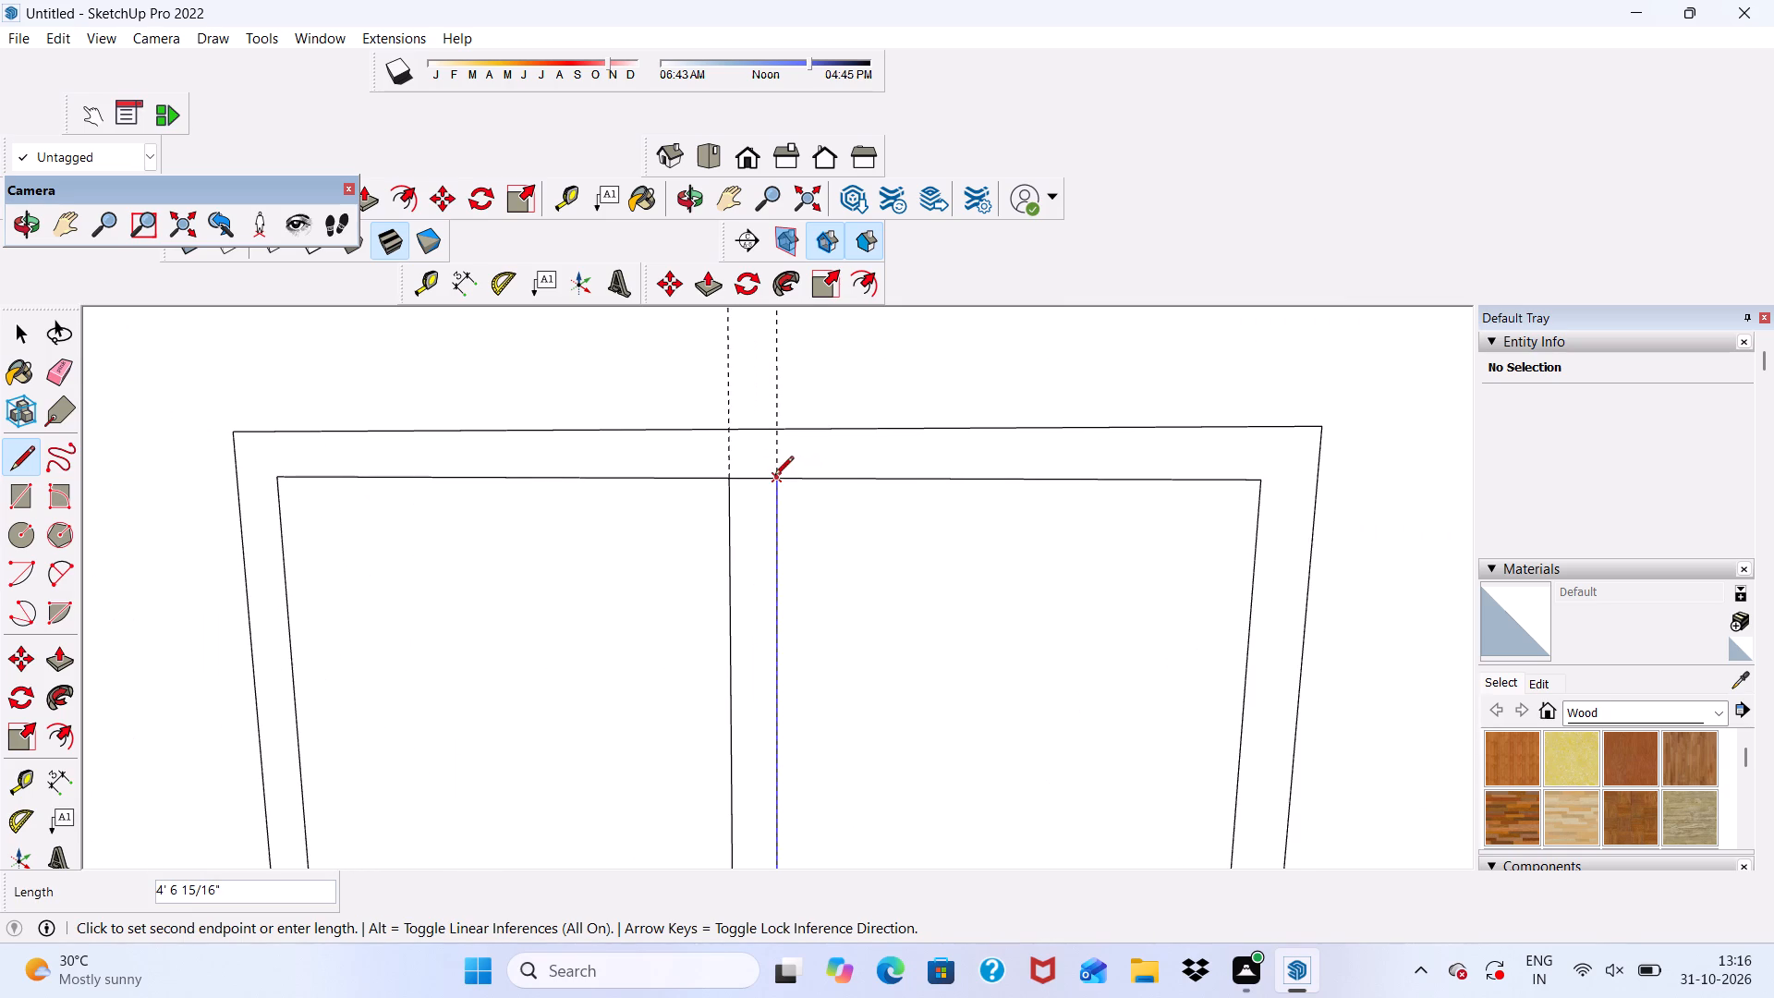
{"action": "left_click", "coordinate": [774, 477]}
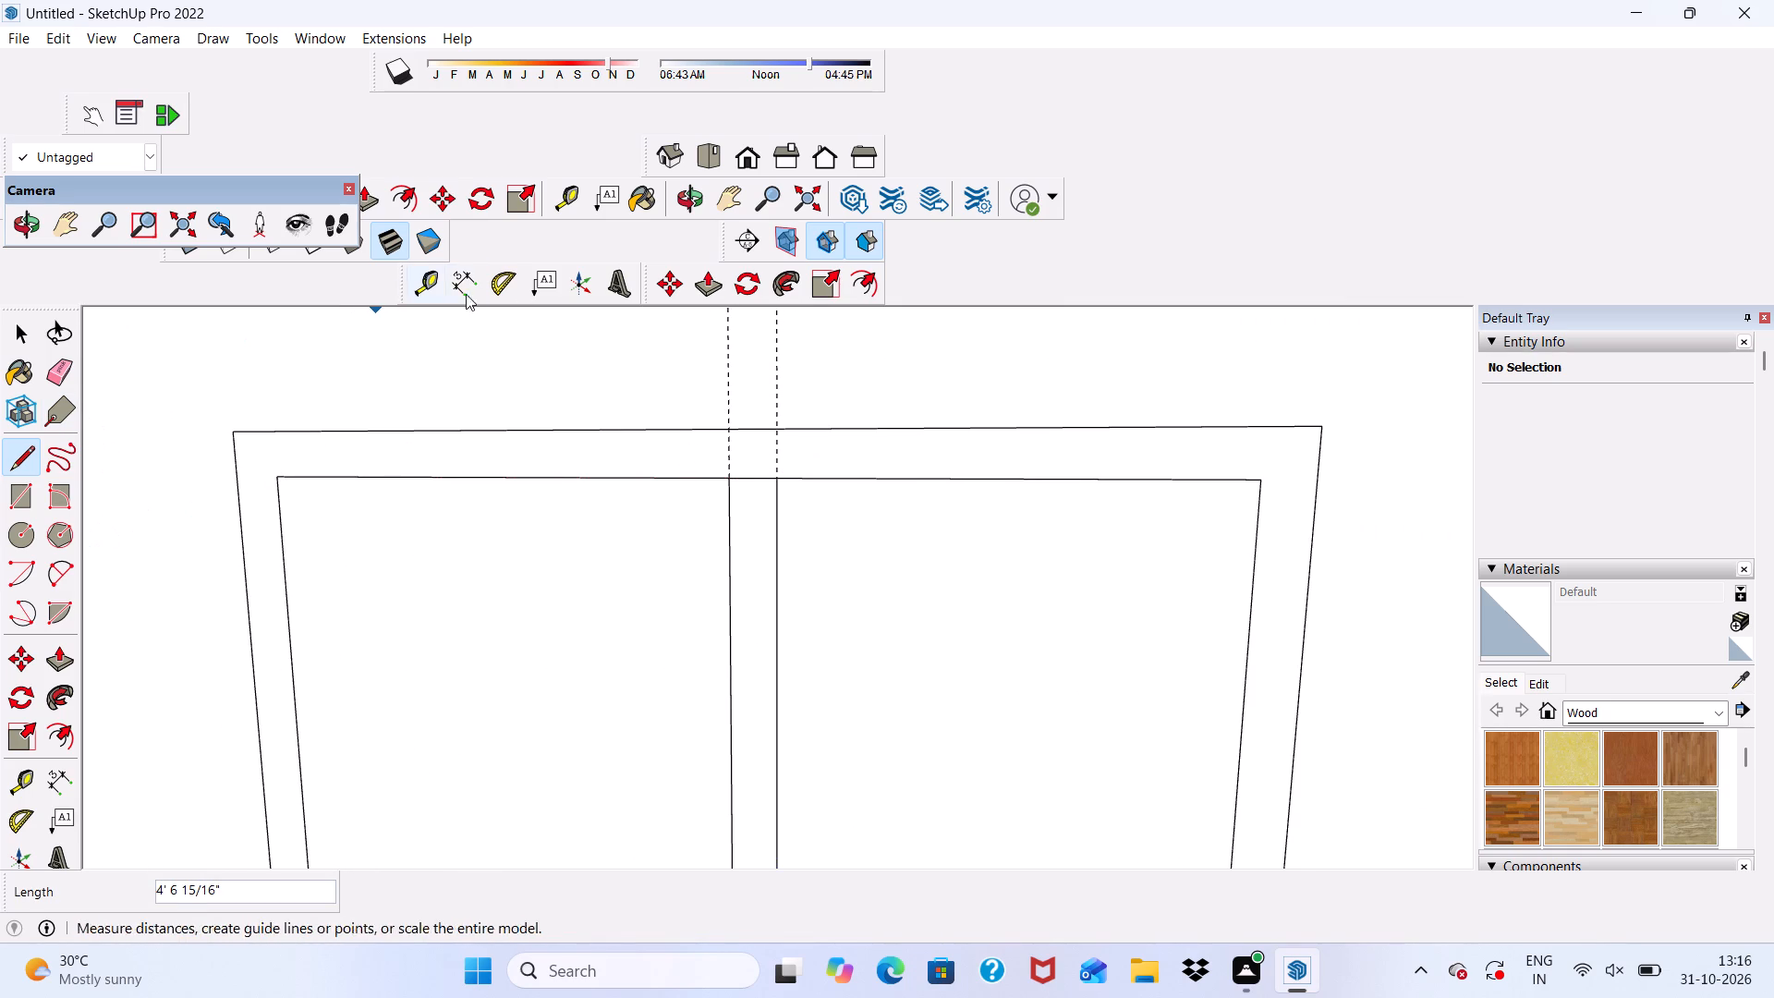
Erase both vertical guides running through the window.
{"action": "left_click", "coordinate": [53, 372]}
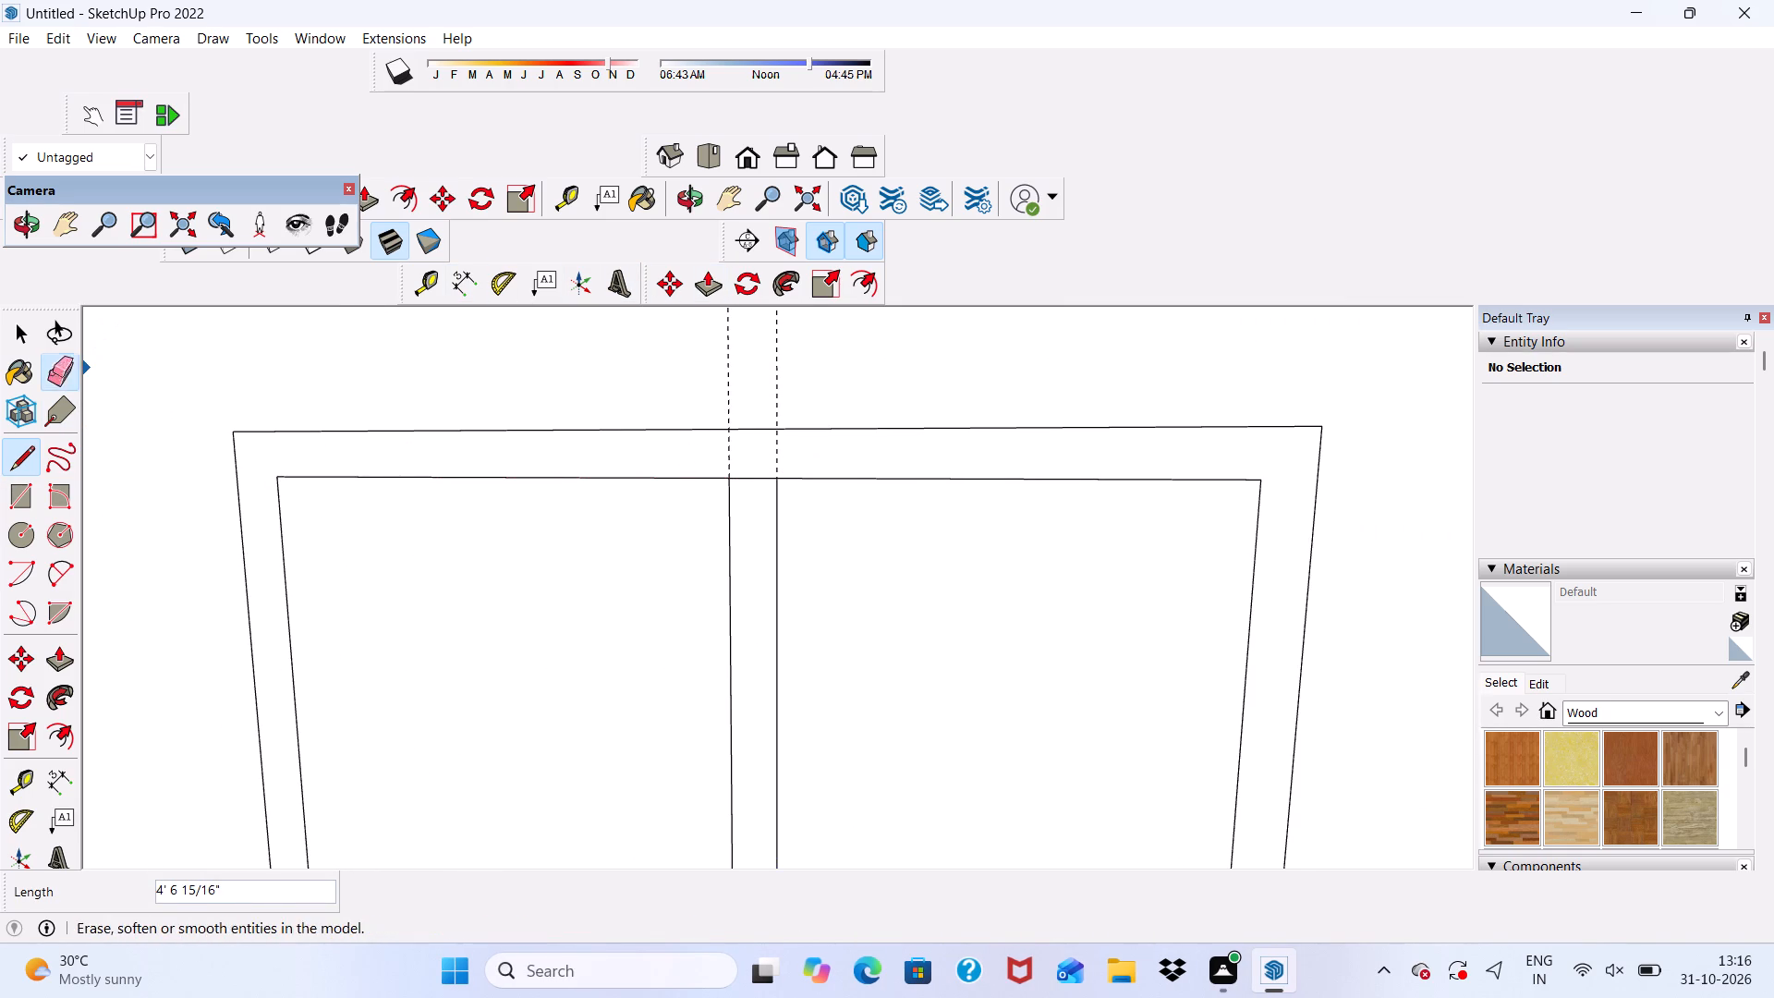
{"action": "left_click_drag", "start_coordinate": [660, 392], "coordinate": [833, 392]}
{"action": "scroll", "coordinate": [739, 427], "scroll_direction": "up", "scroll_amount": 4}
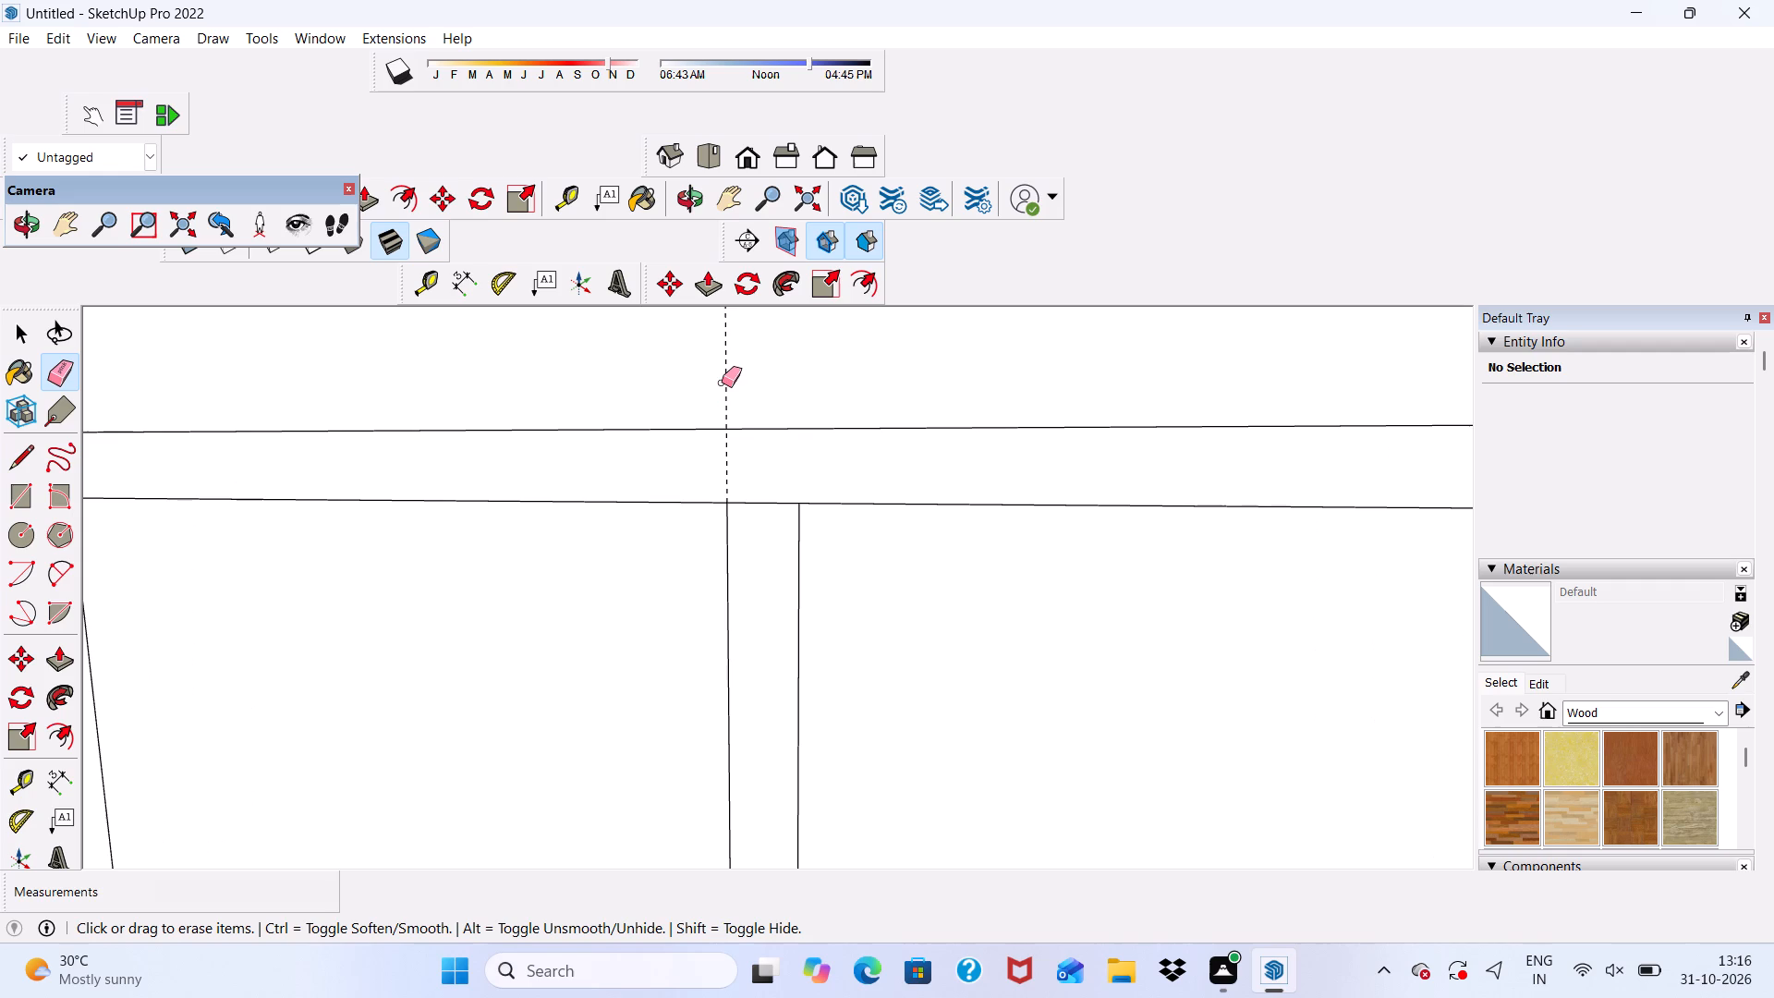
{"action": "left_click", "coordinate": [722, 383]}
Erase the short inner-frame edge segments at both ends of the central mullion to merge it with the frame.
{"action": "left_click_drag", "start_coordinate": [742, 481], "coordinate": [747, 539]}
{"action": "scroll", "coordinate": [759, 409], "scroll_direction": "down", "scroll_amount": 19}
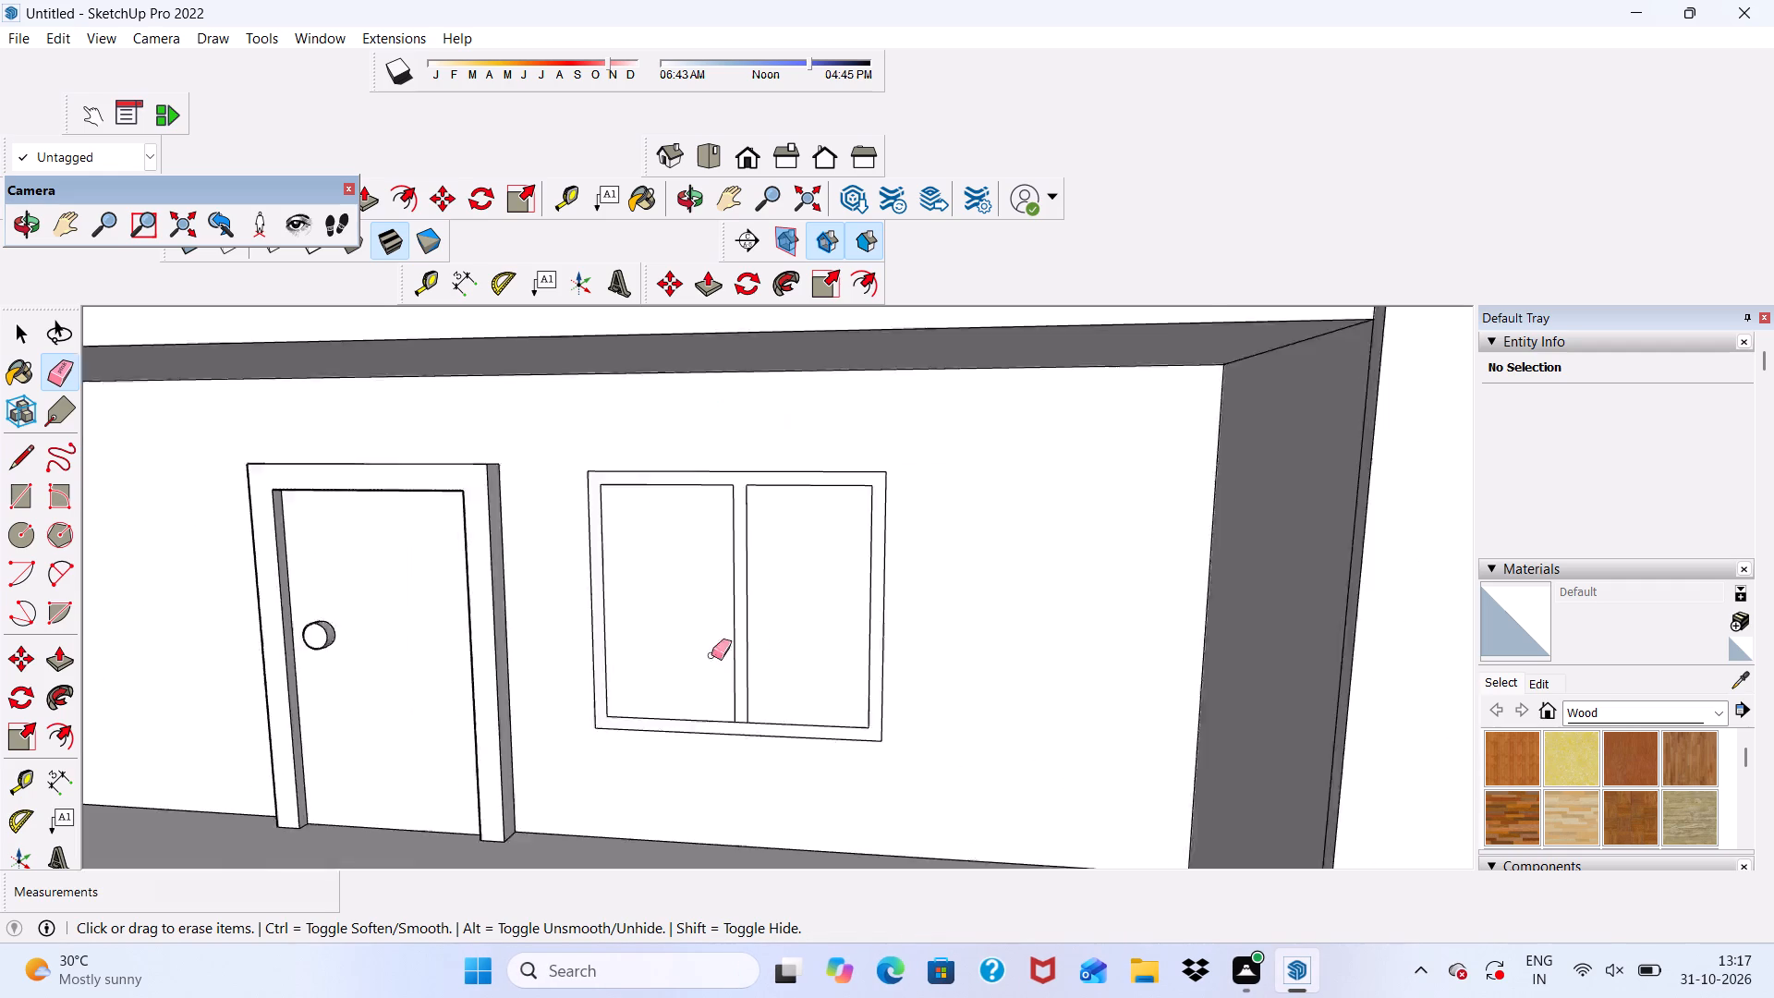
{"action": "scroll", "coordinate": [711, 655], "scroll_direction": "down", "scroll_amount": 2}
{"action": "scroll", "coordinate": [711, 691], "scroll_direction": "up", "scroll_amount": 8}
{"action": "scroll", "coordinate": [754, 789], "scroll_direction": "down", "scroll_amount": 1}
{"action": "scroll", "coordinate": [771, 781], "scroll_direction": "up", "scroll_amount": 6}
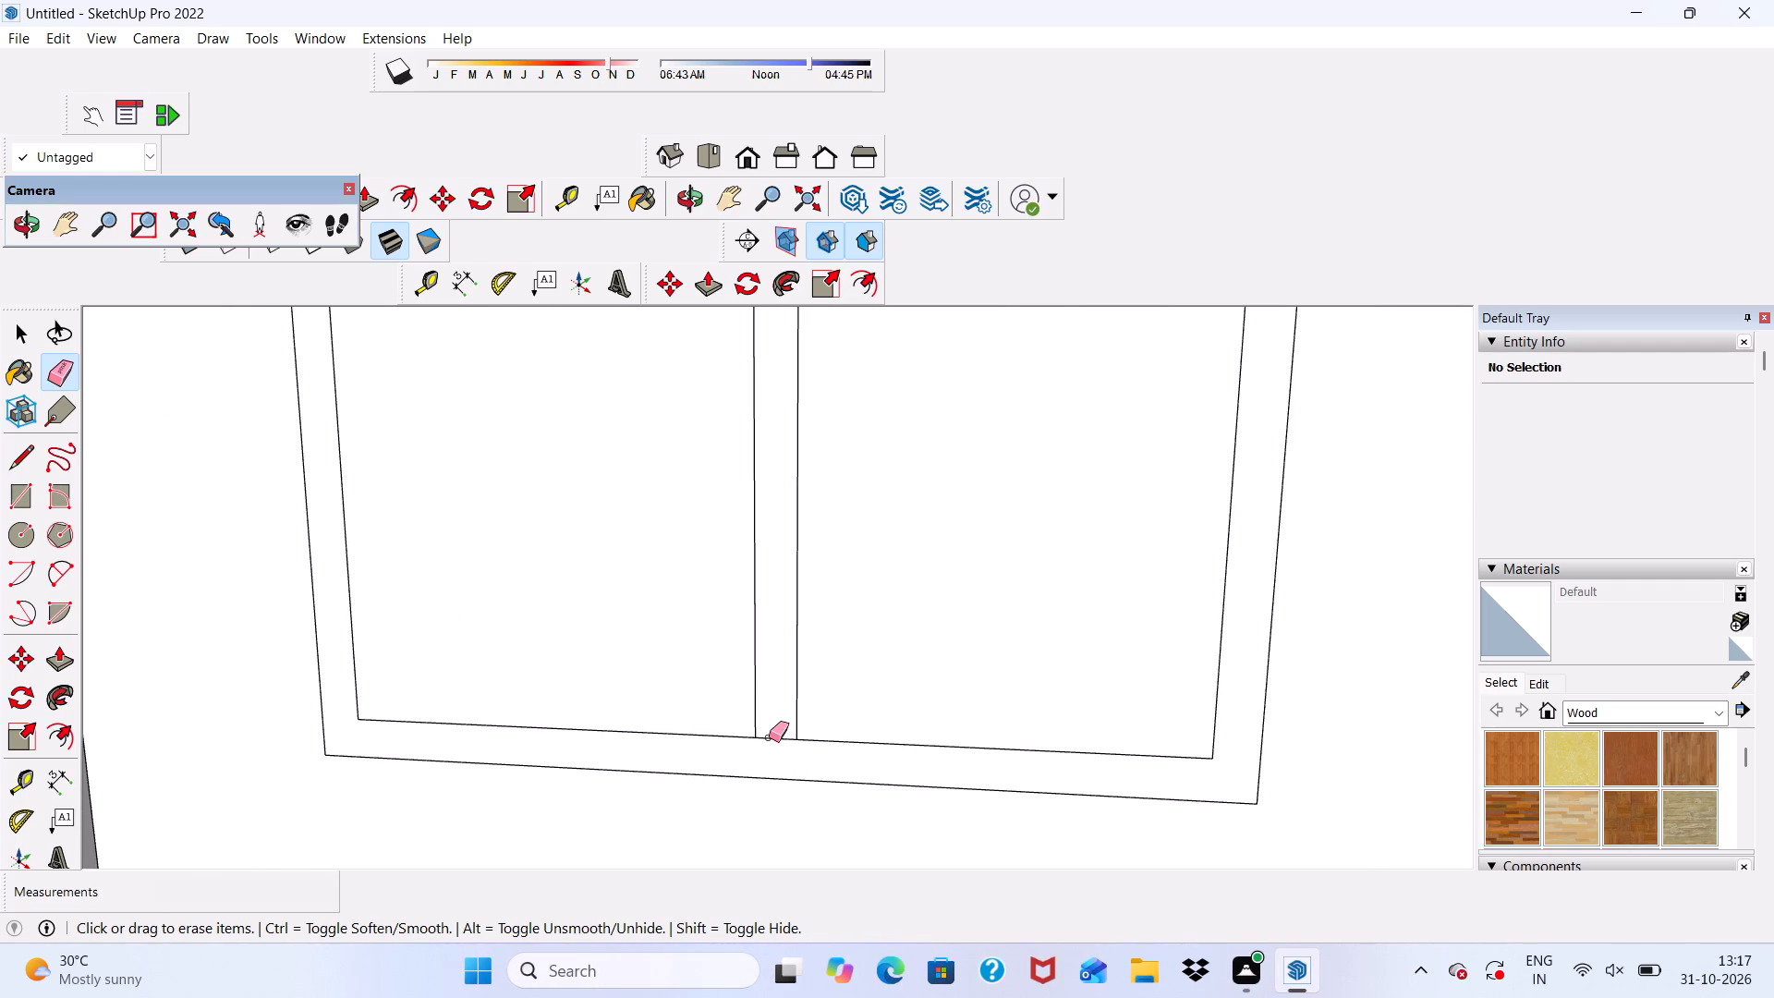
{"action": "left_click", "coordinate": [769, 737]}
Push/Pull the window frame and mullion face outward by 3".
{"action": "scroll", "coordinate": [748, 706], "scroll_direction": "down", "scroll_amount": 6}
{"action": "left_click", "coordinate": [707, 295]}
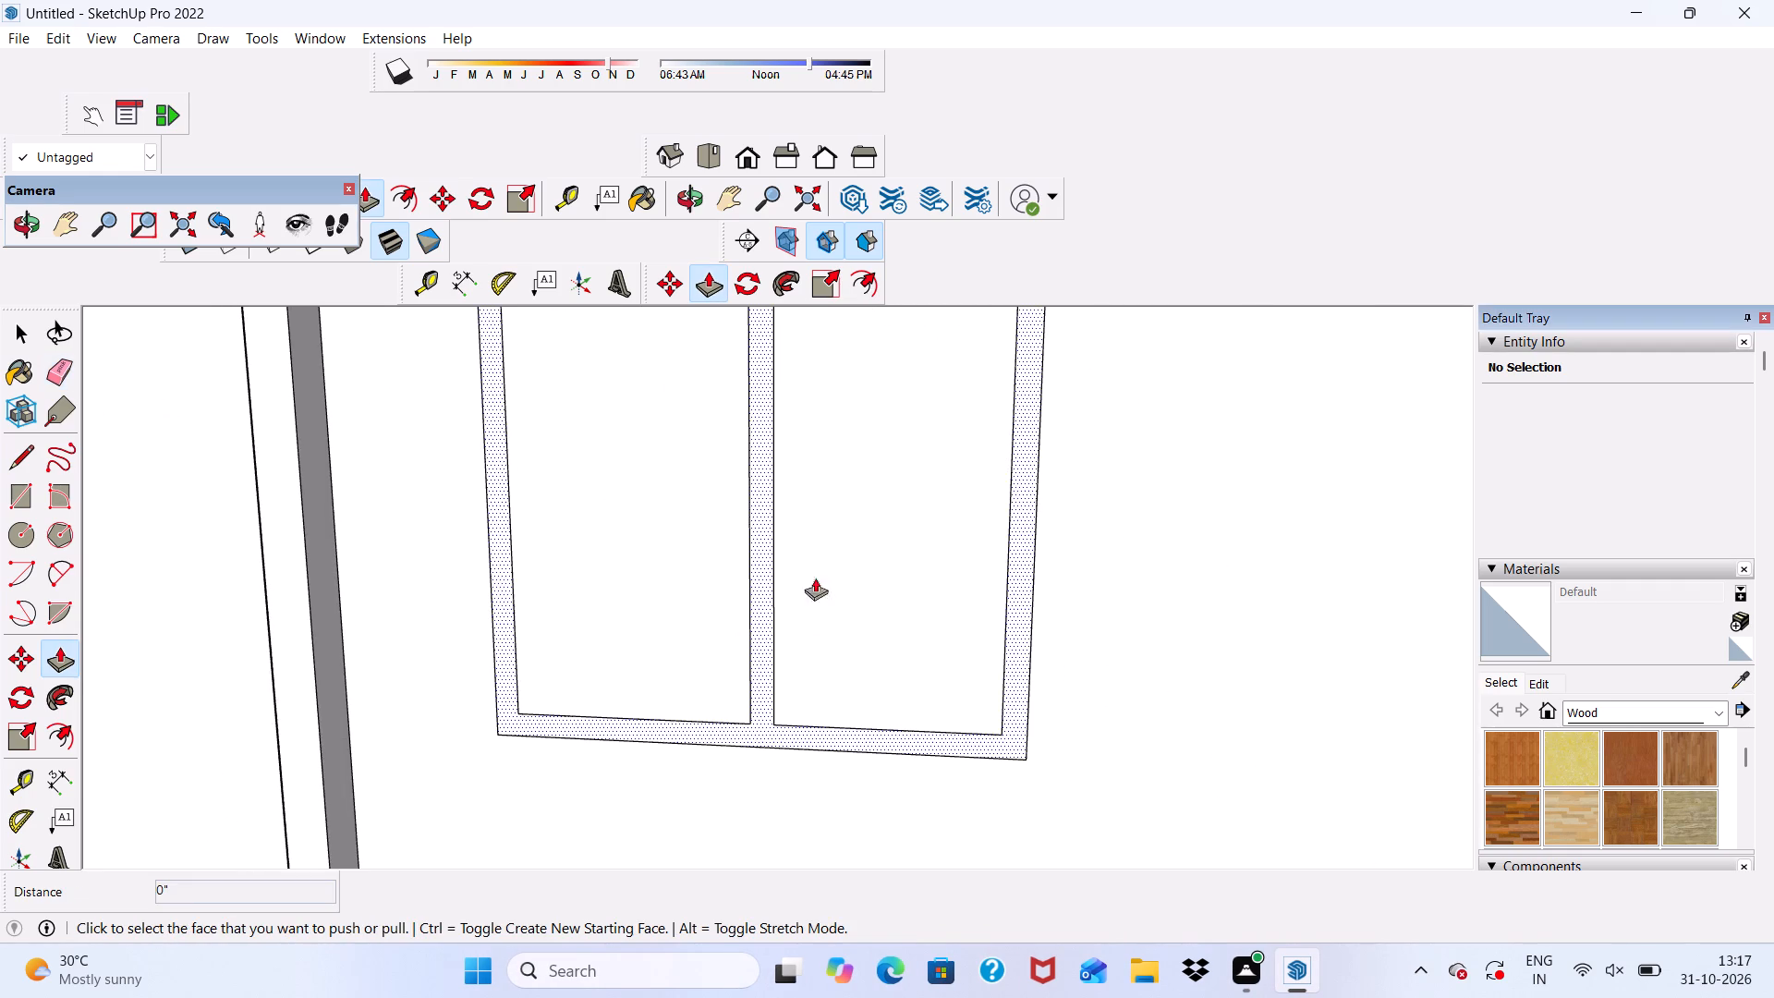
{"action": "scroll", "coordinate": [772, 747], "scroll_direction": "up", "scroll_amount": 4}
{"action": "left_click", "coordinate": [769, 711]}
{"action": "scroll", "coordinate": [604, 729], "scroll_direction": "down", "scroll_amount": 10}
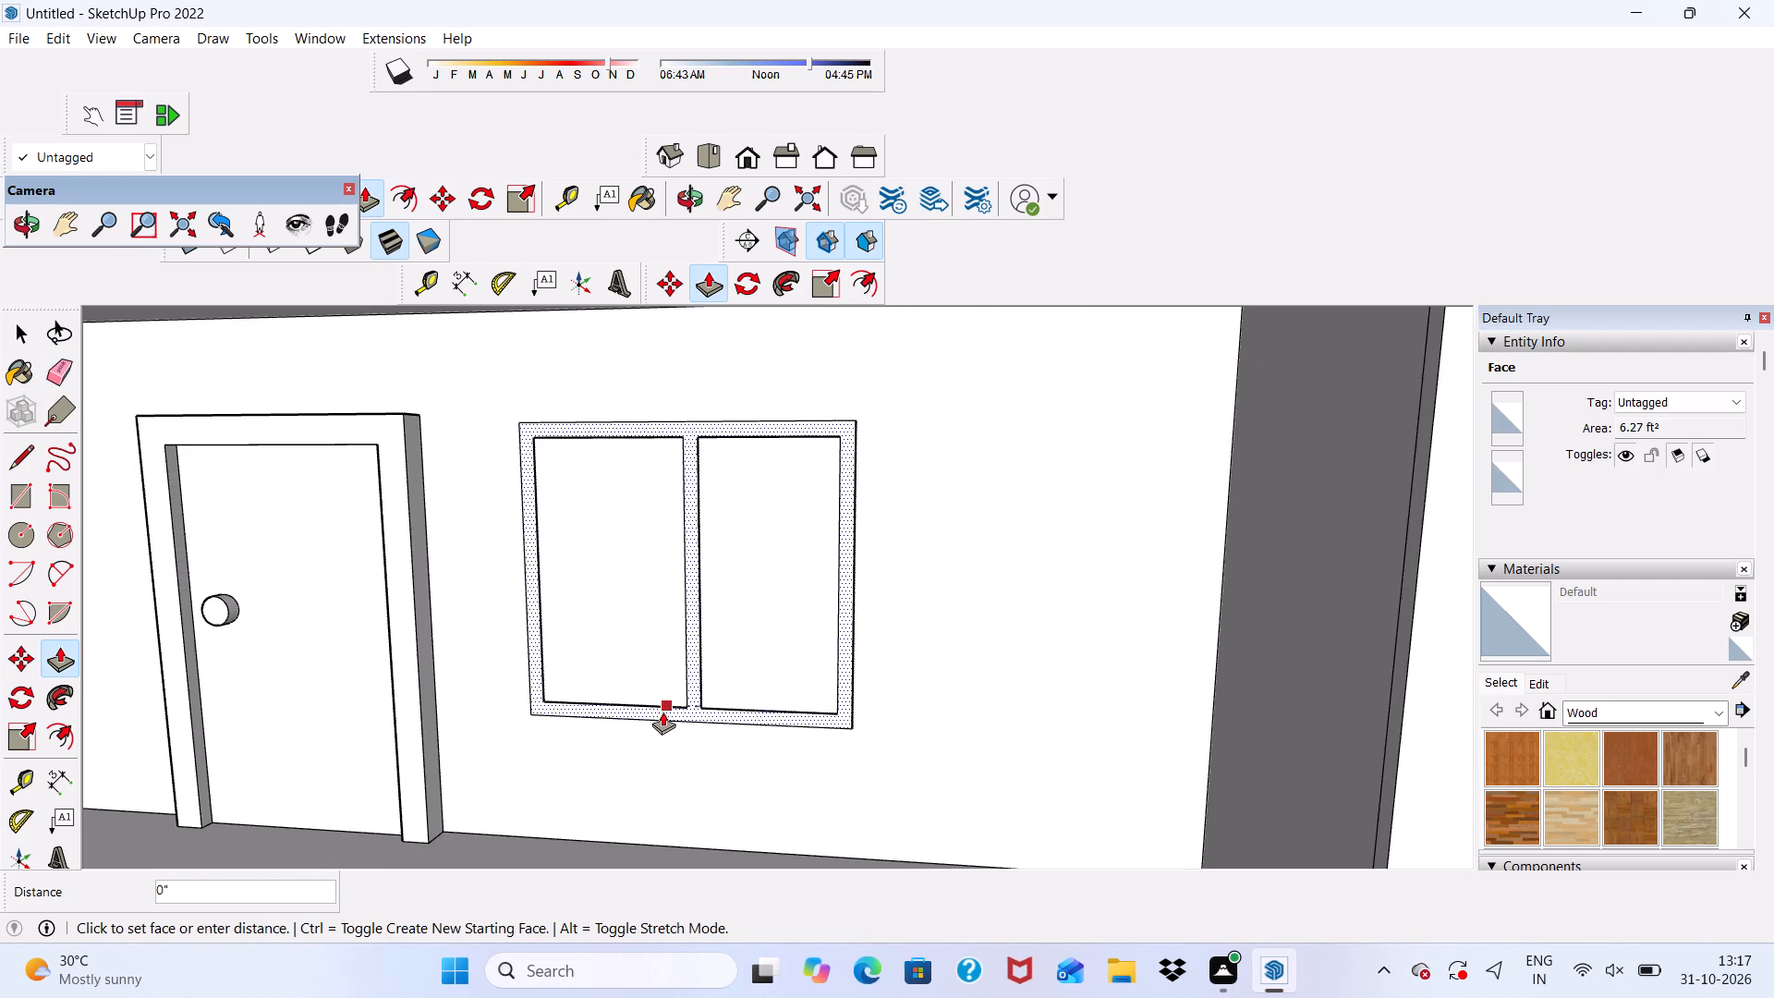
{"action": "scroll", "coordinate": [635, 680], "scroll_direction": "down", "scroll_amount": 2}
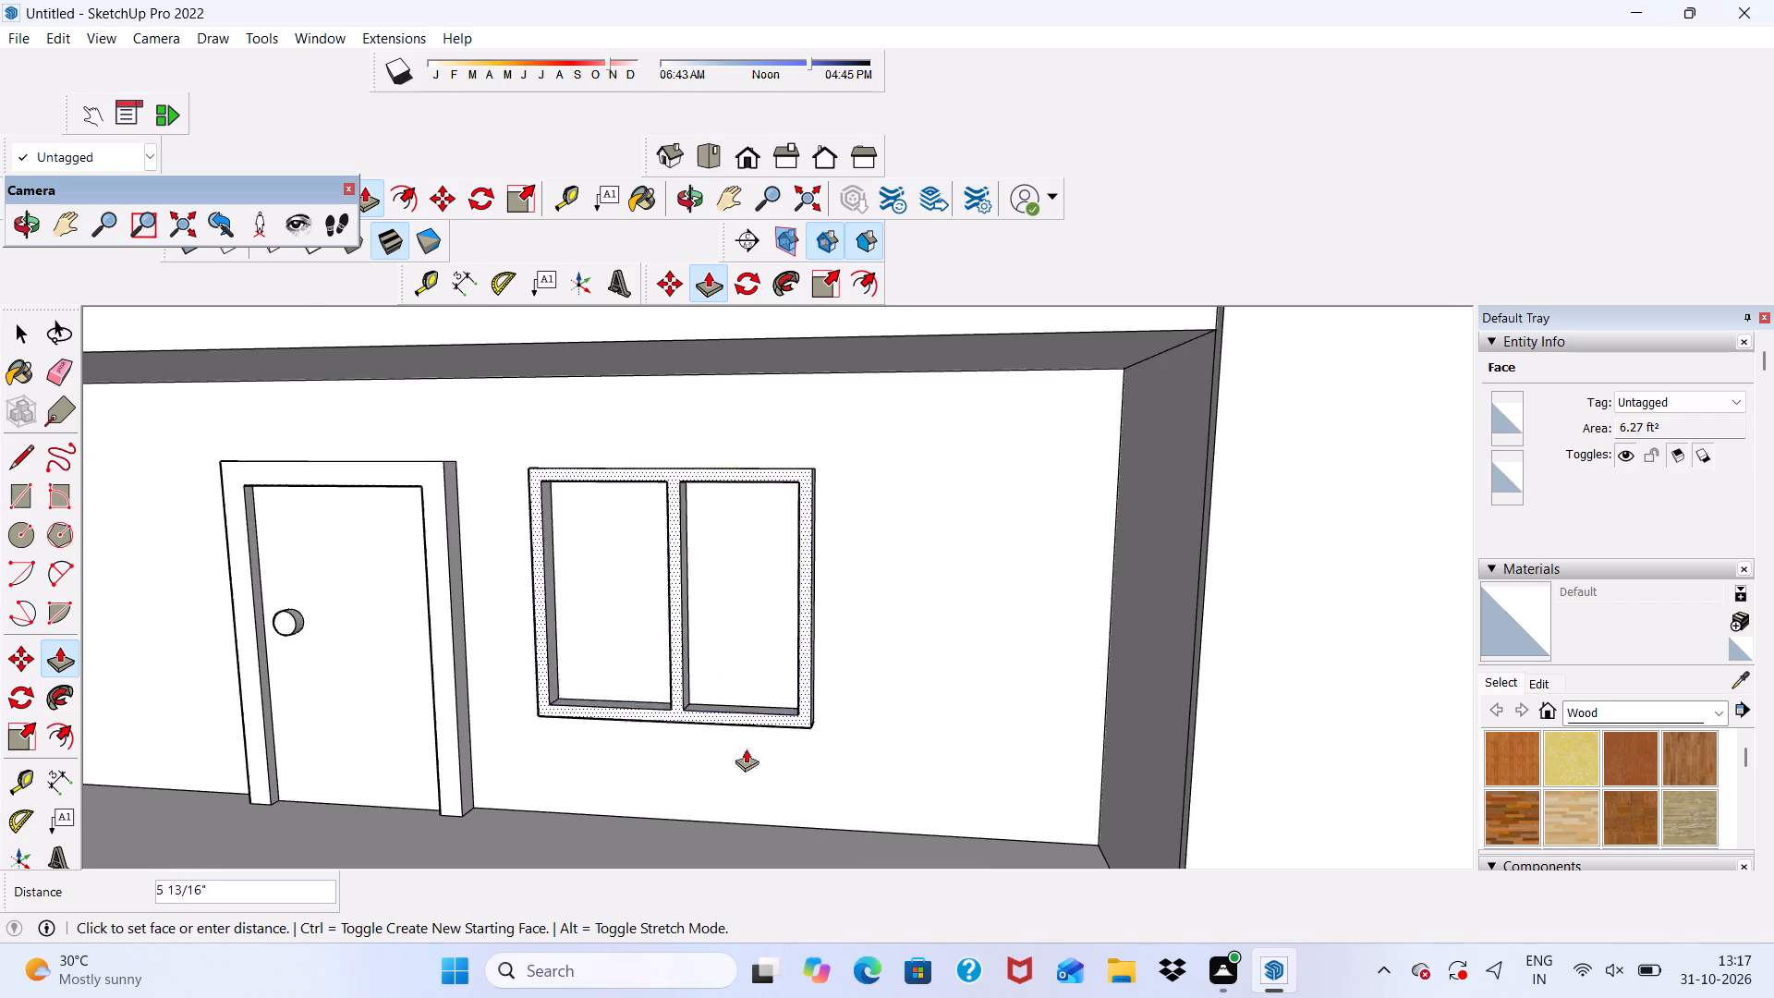
{"action": "scroll", "coordinate": [557, 798], "scroll_direction": "down", "scroll_amount": 3}
{"action": "middle_click_drag", "start_coordinate": [547, 813], "coordinate": [264, 838]}
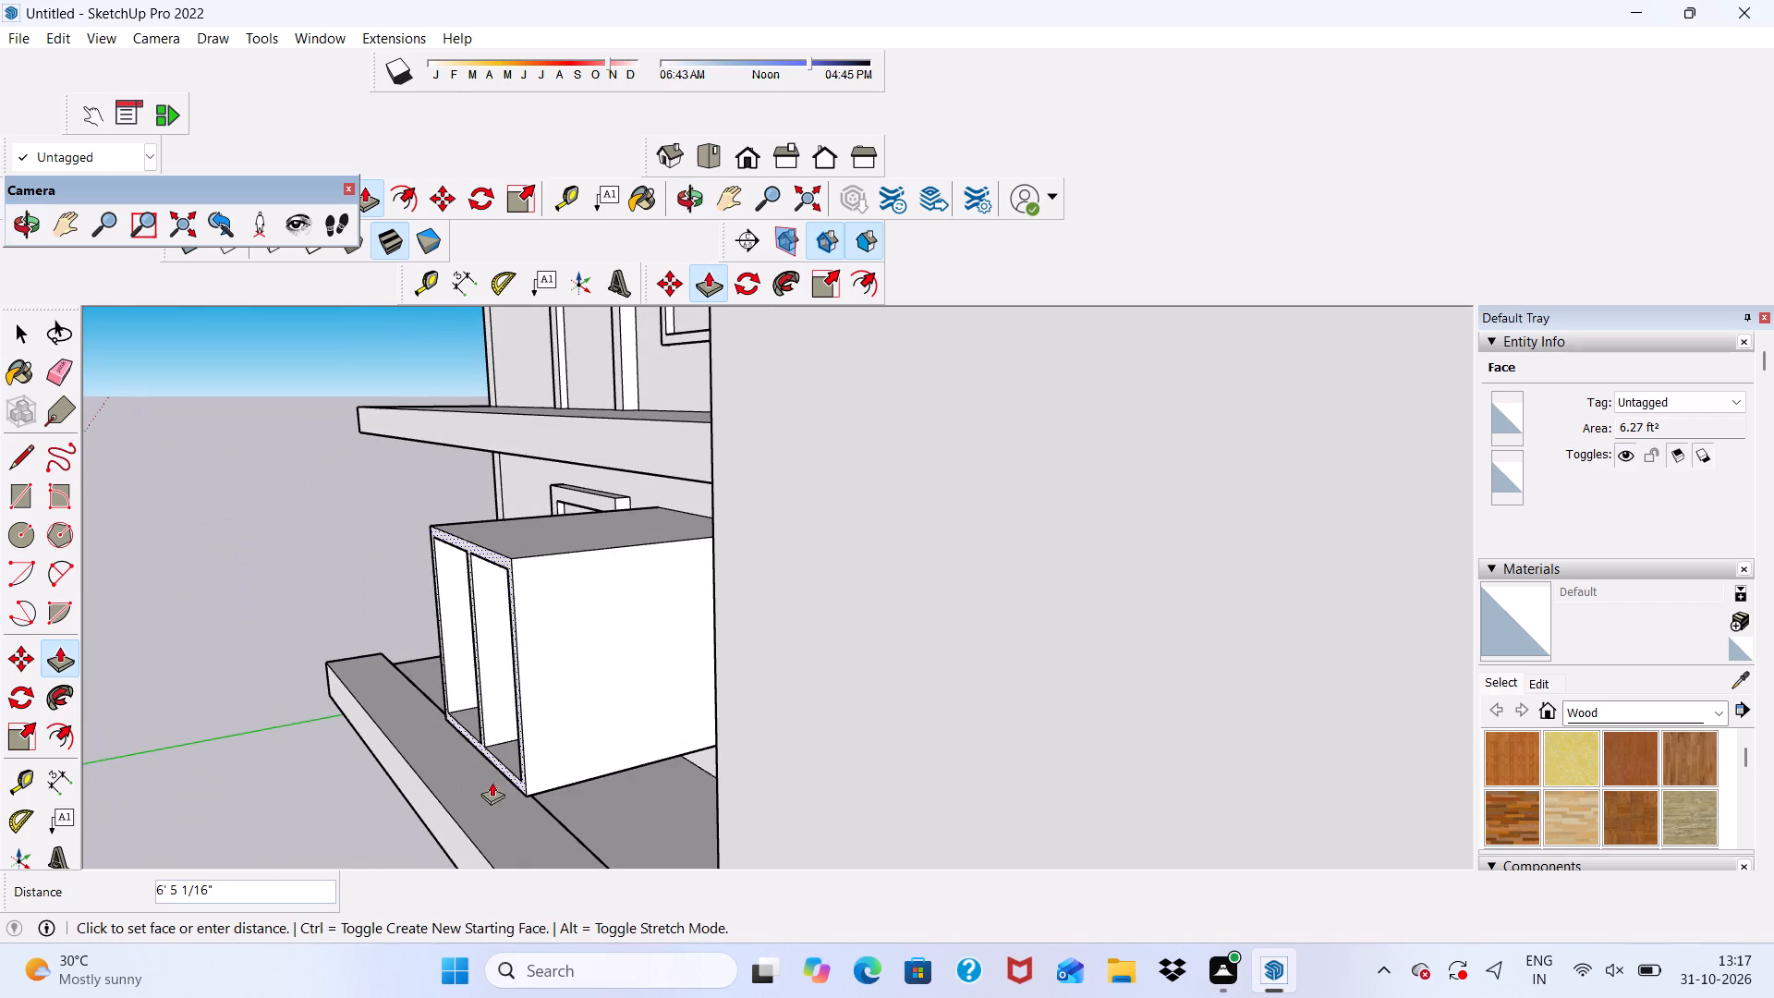
{"action": "key", "text": "3"}
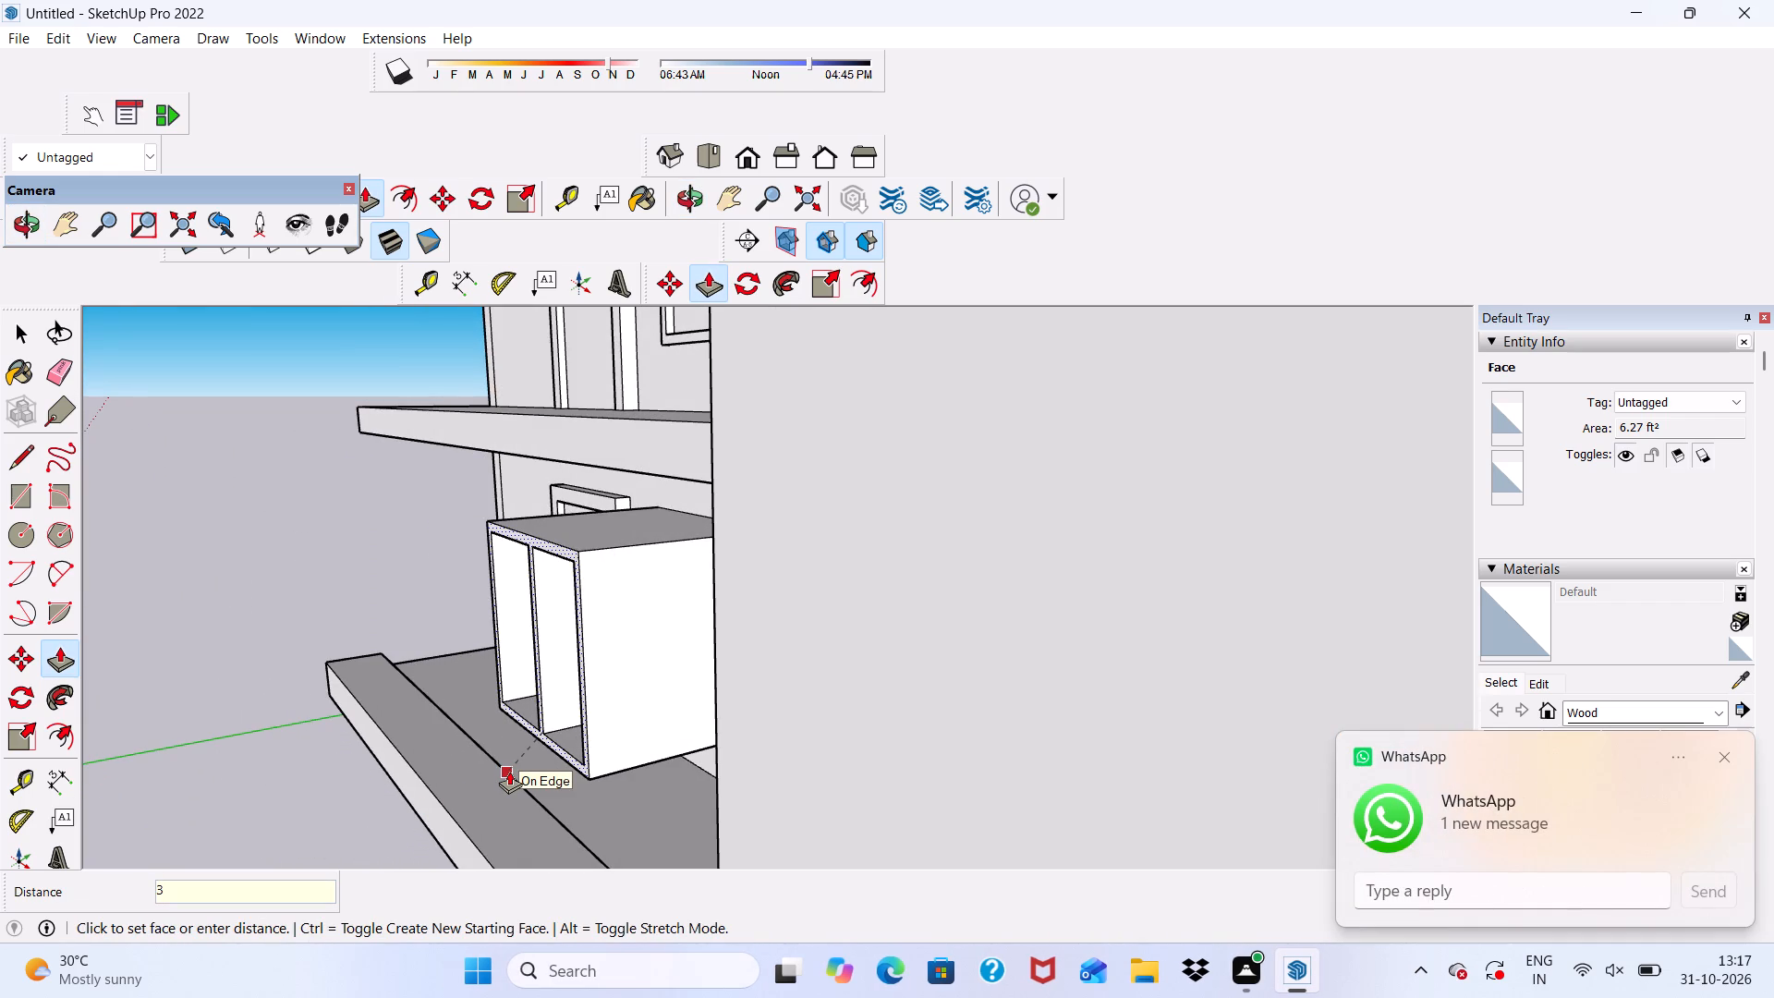
{"action": "key", "text": "shift+quotedbl"}
{"action": "key", "text": "Return"}
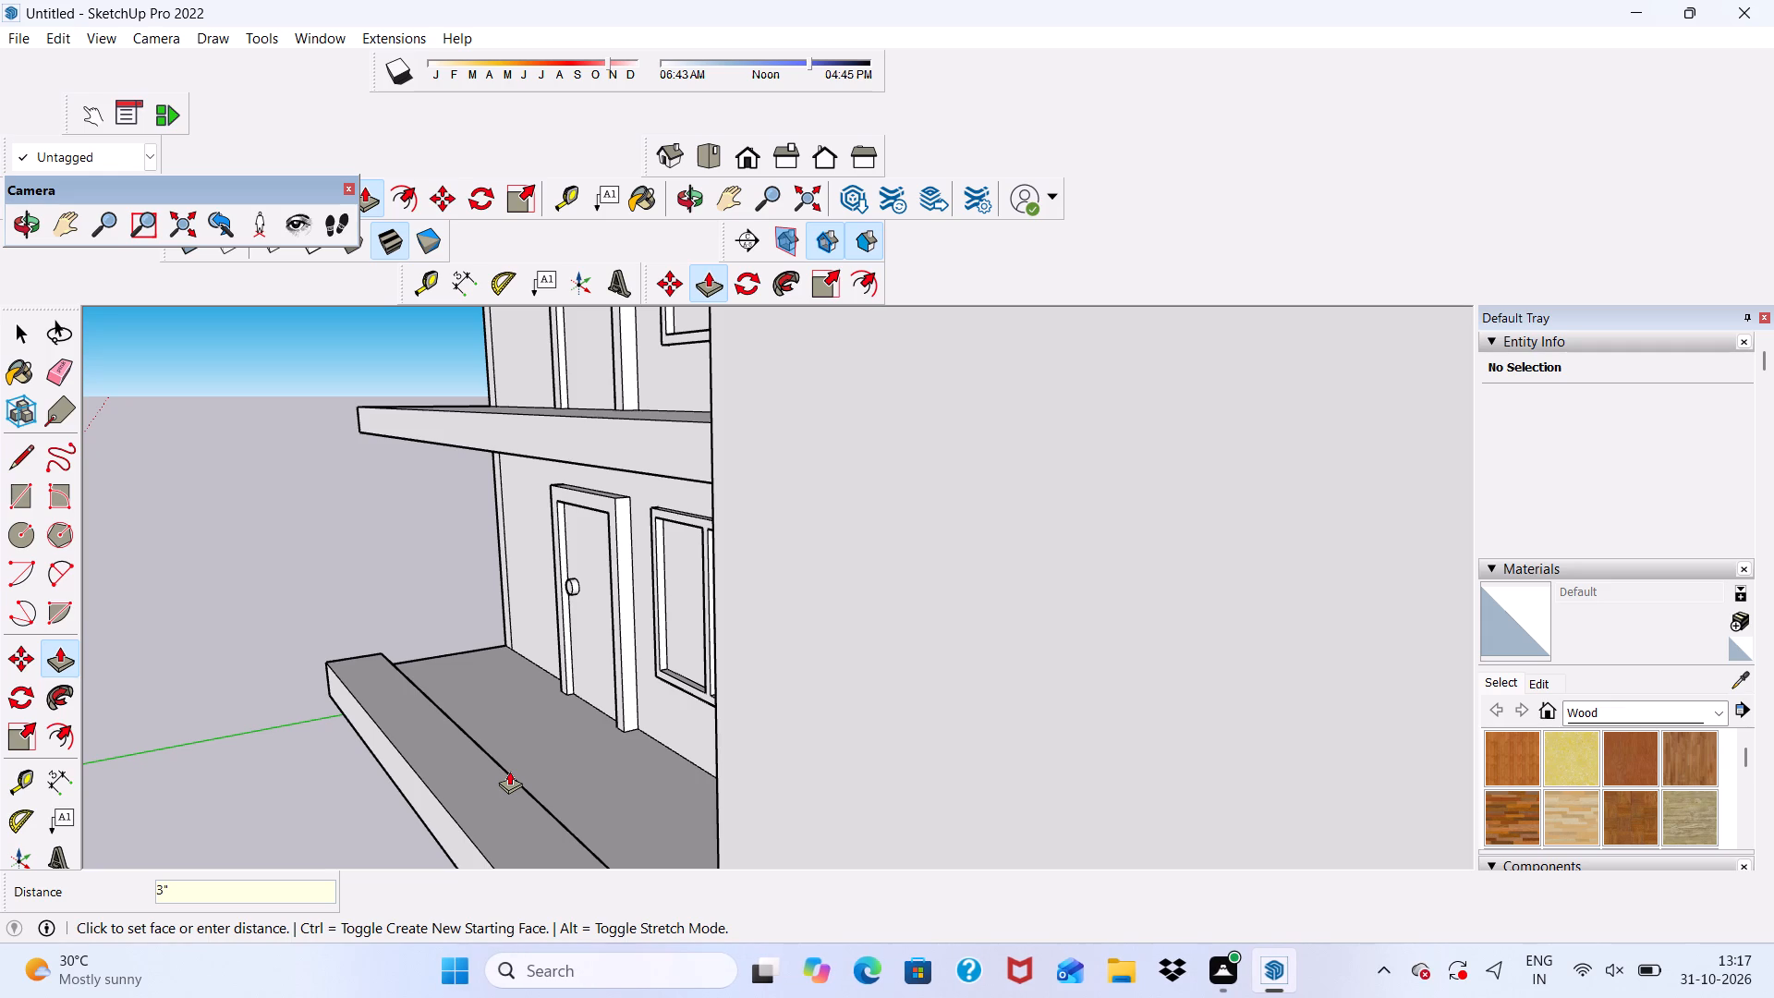
Examine the doors and windows on each floor from the front and from the building's side.
{"action": "scroll", "coordinate": [614, 745], "scroll_direction": "down", "scroll_amount": 5}
{"action": "middle_click_drag", "start_coordinate": [614, 713], "coordinate": [848, 700]}
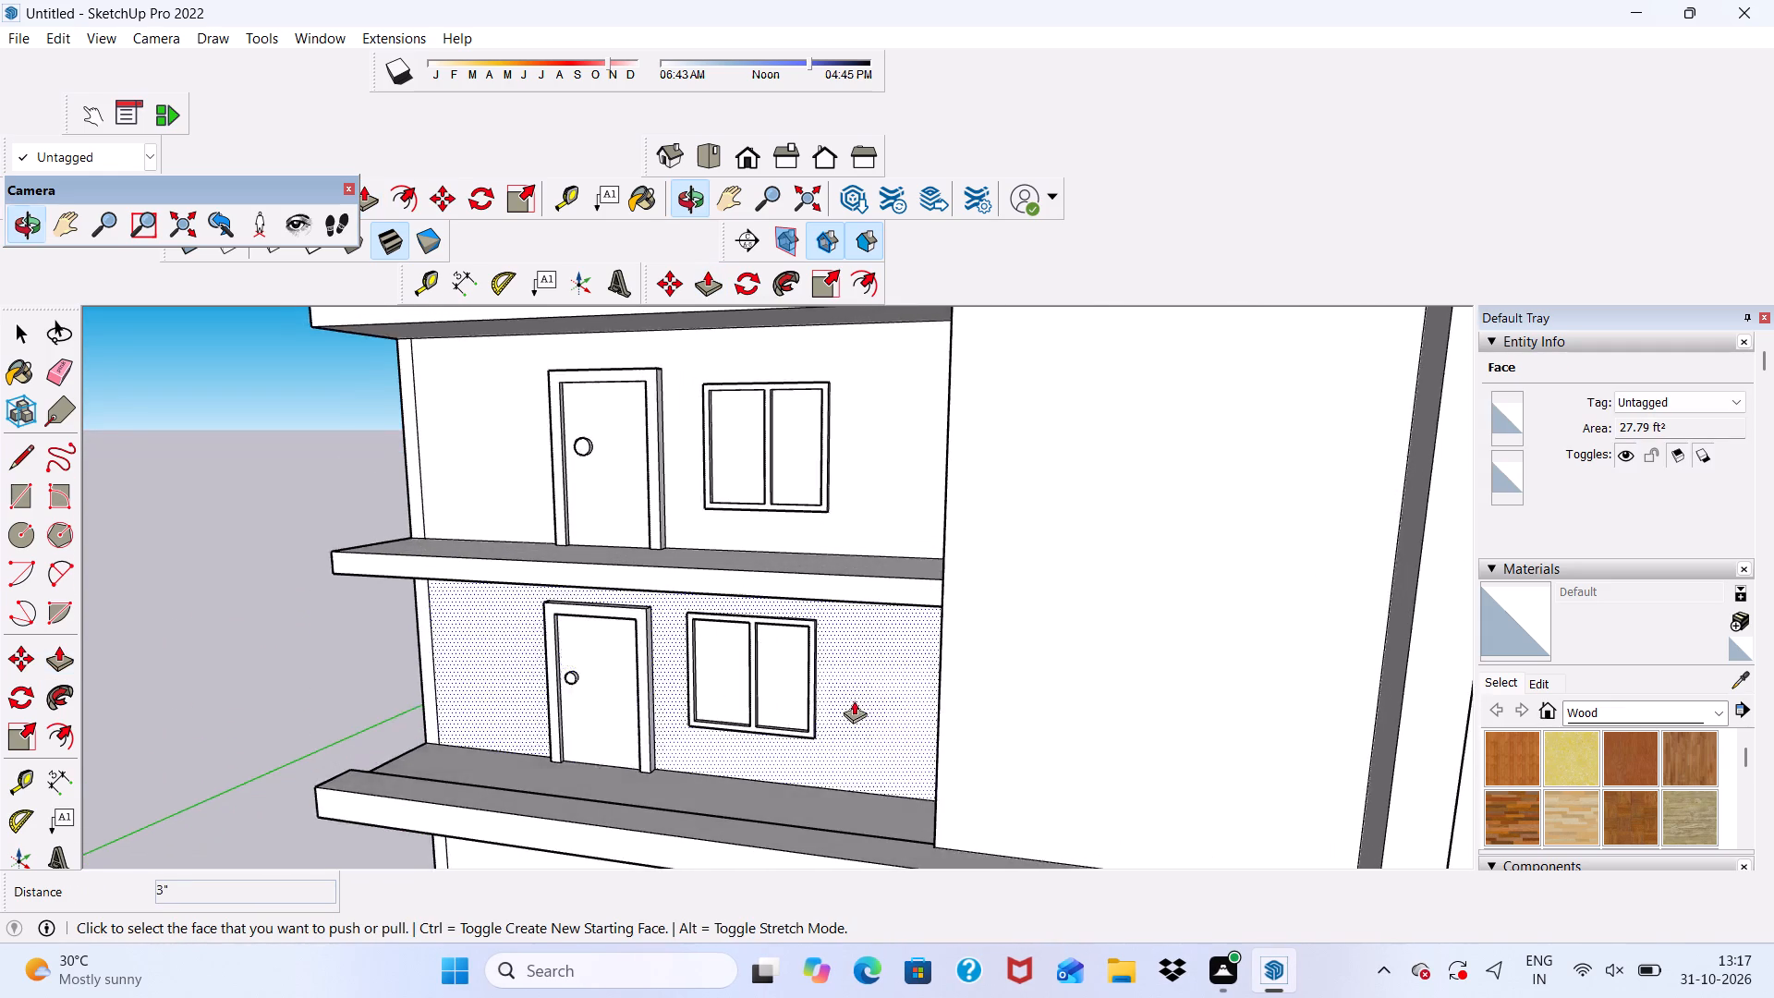
{"action": "scroll", "coordinate": [859, 687], "scroll_direction": "up", "scroll_amount": 1}
{"action": "scroll", "coordinate": [510, 683], "scroll_direction": "down", "scroll_amount": 1}
{"action": "left_click", "coordinate": [261, 684]}
{"action": "scroll", "coordinate": [261, 684], "scroll_direction": "down", "scroll_amount": 4}
{"action": "left_click", "coordinate": [261, 684]}
{"action": "key", "text": "space"}
{"action": "middle_click_drag", "start_coordinate": [305, 703], "coordinate": [309, 701]}
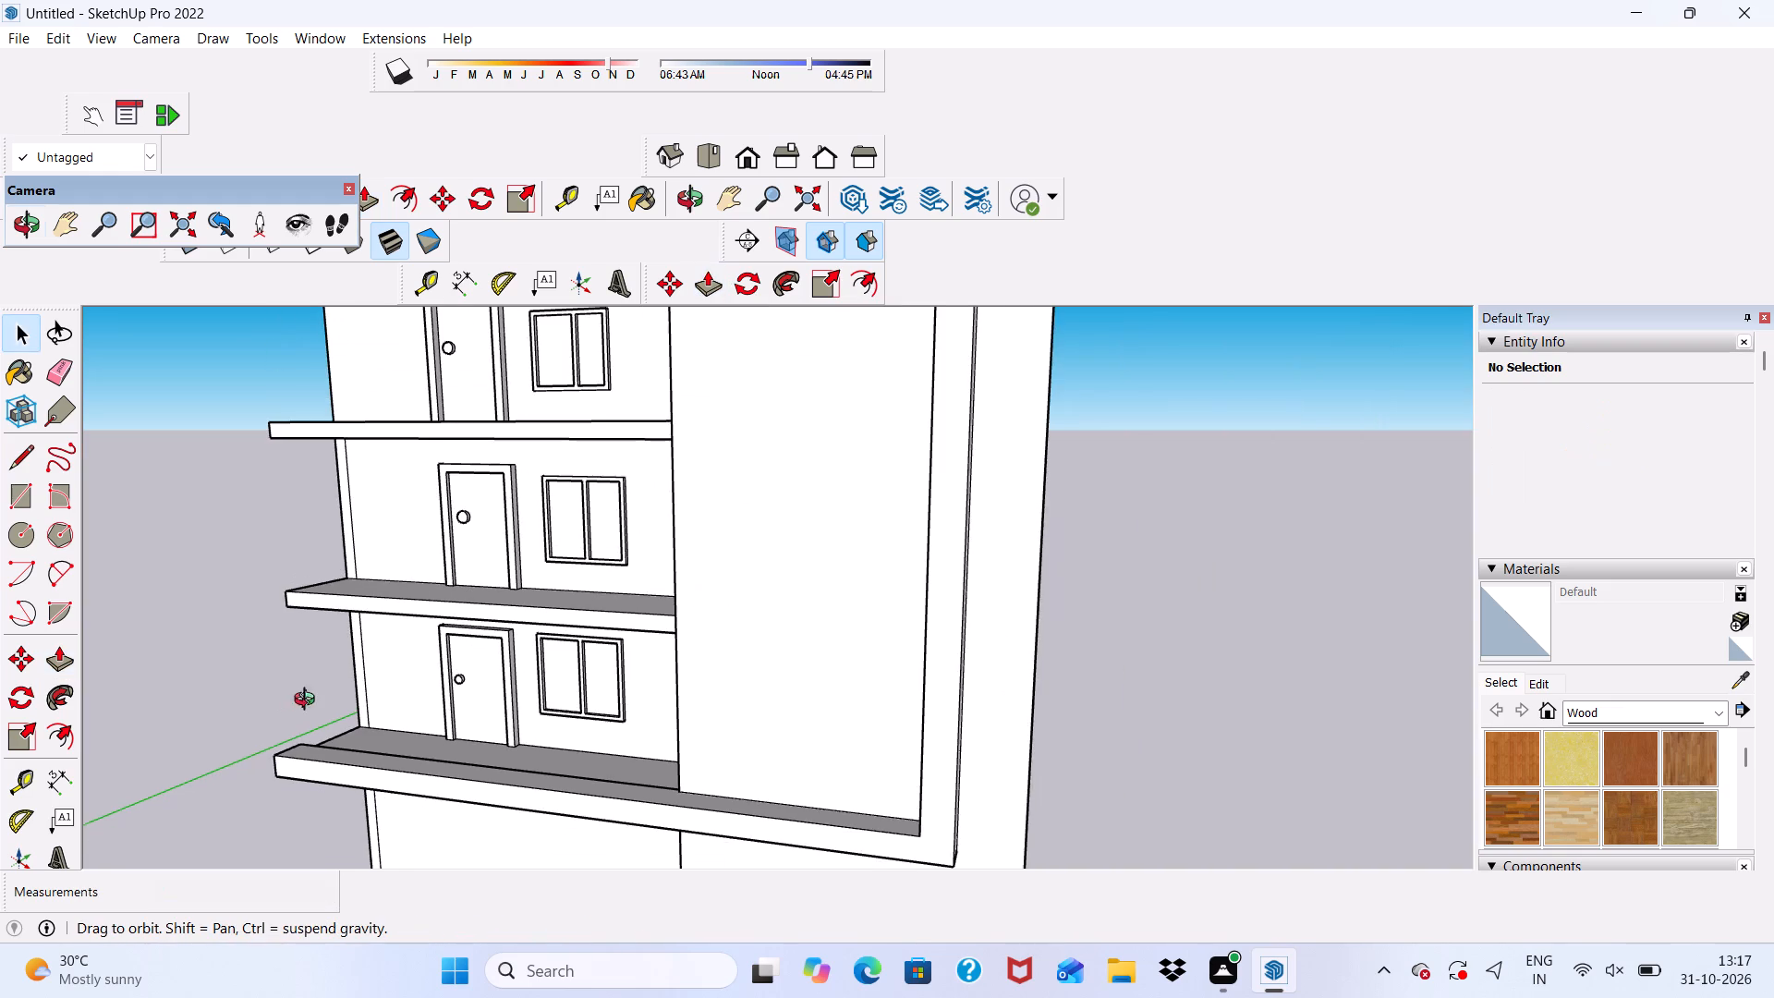
{"action": "middle_click_drag", "start_coordinate": [309, 701], "coordinate": [765, 609]}
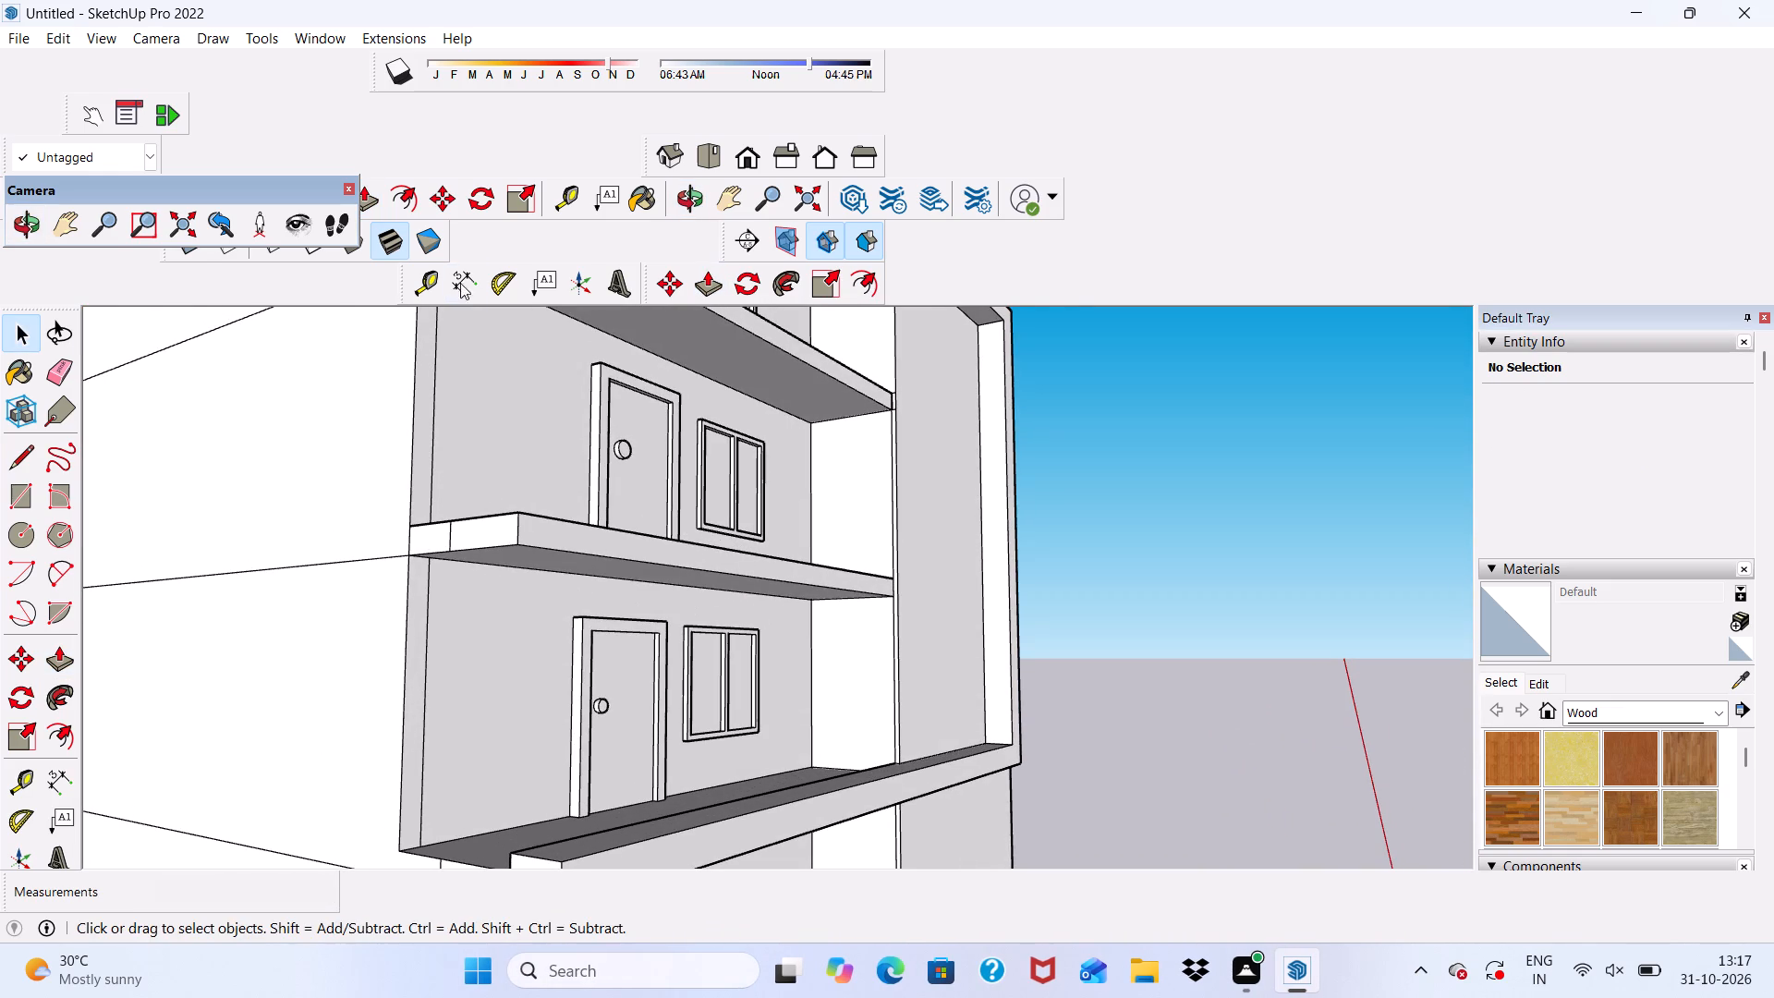
Erase the short vertical dividing edges on the side ends of the two lower balcony slabs.
{"action": "left_click", "coordinate": [65, 366]}
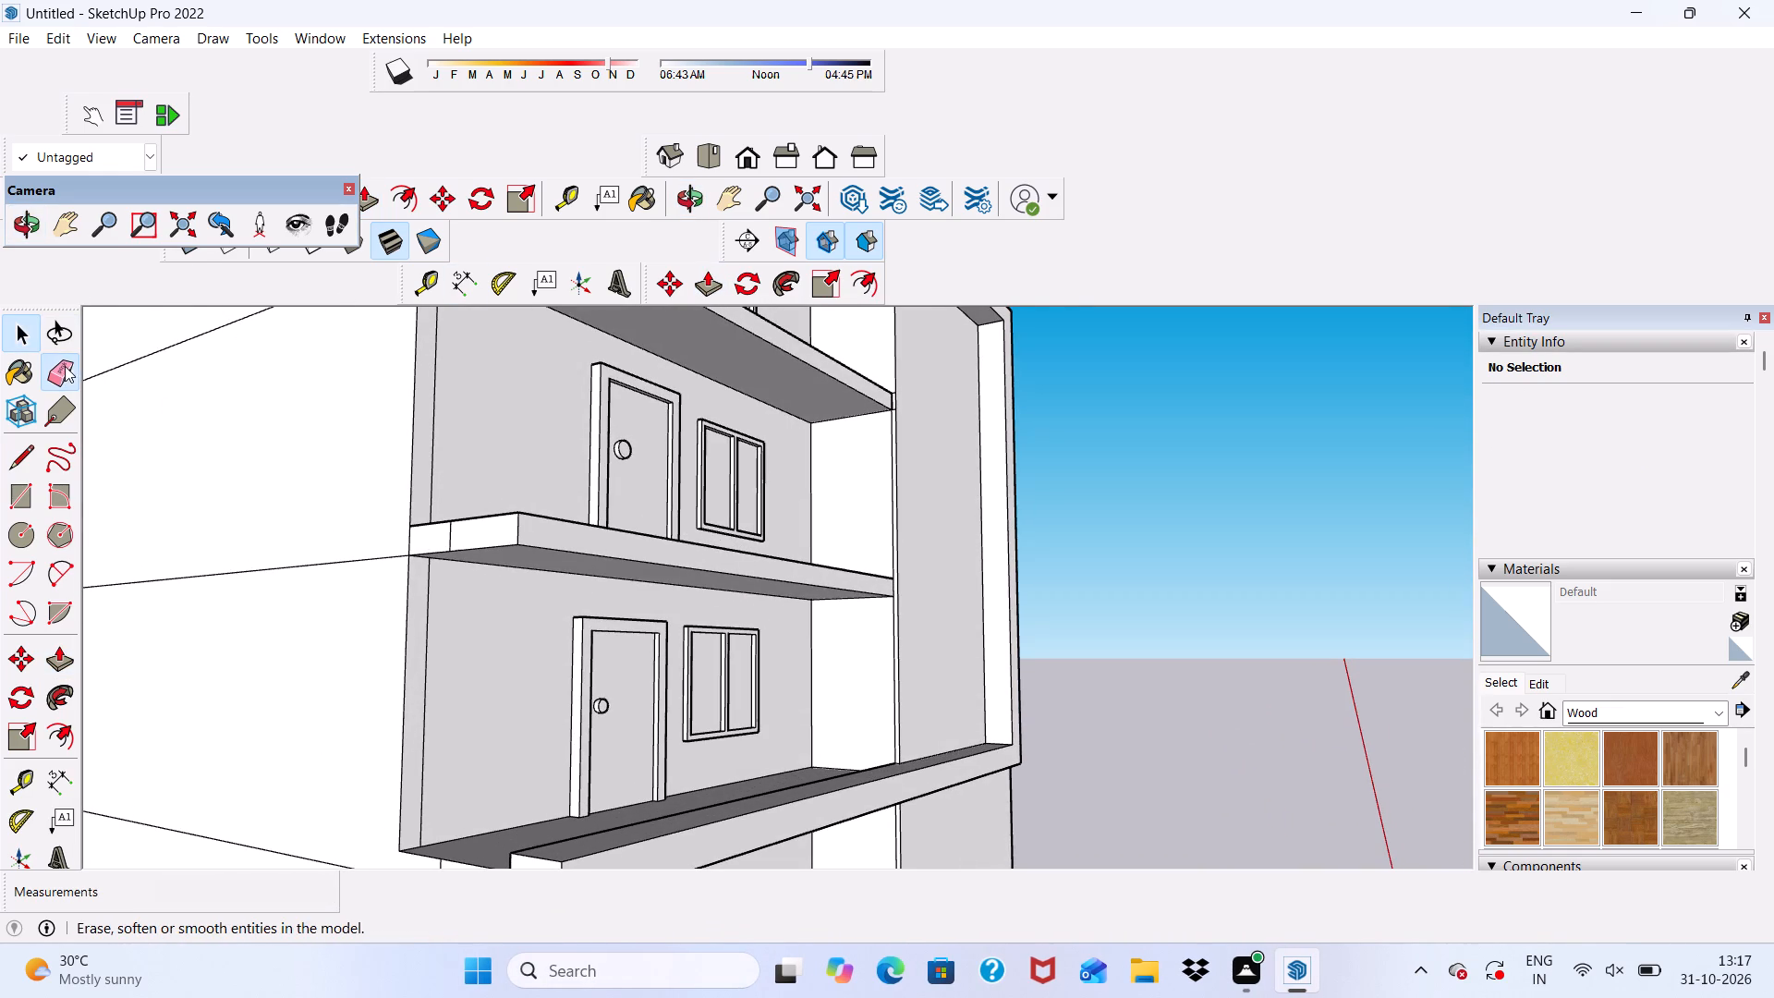
{"action": "scroll", "coordinate": [467, 586], "scroll_direction": "up", "scroll_amount": 6}
{"action": "left_click_drag", "start_coordinate": [443, 515], "coordinate": [422, 507]}
{"action": "scroll", "coordinate": [405, 486], "scroll_direction": "down", "scroll_amount": 12}
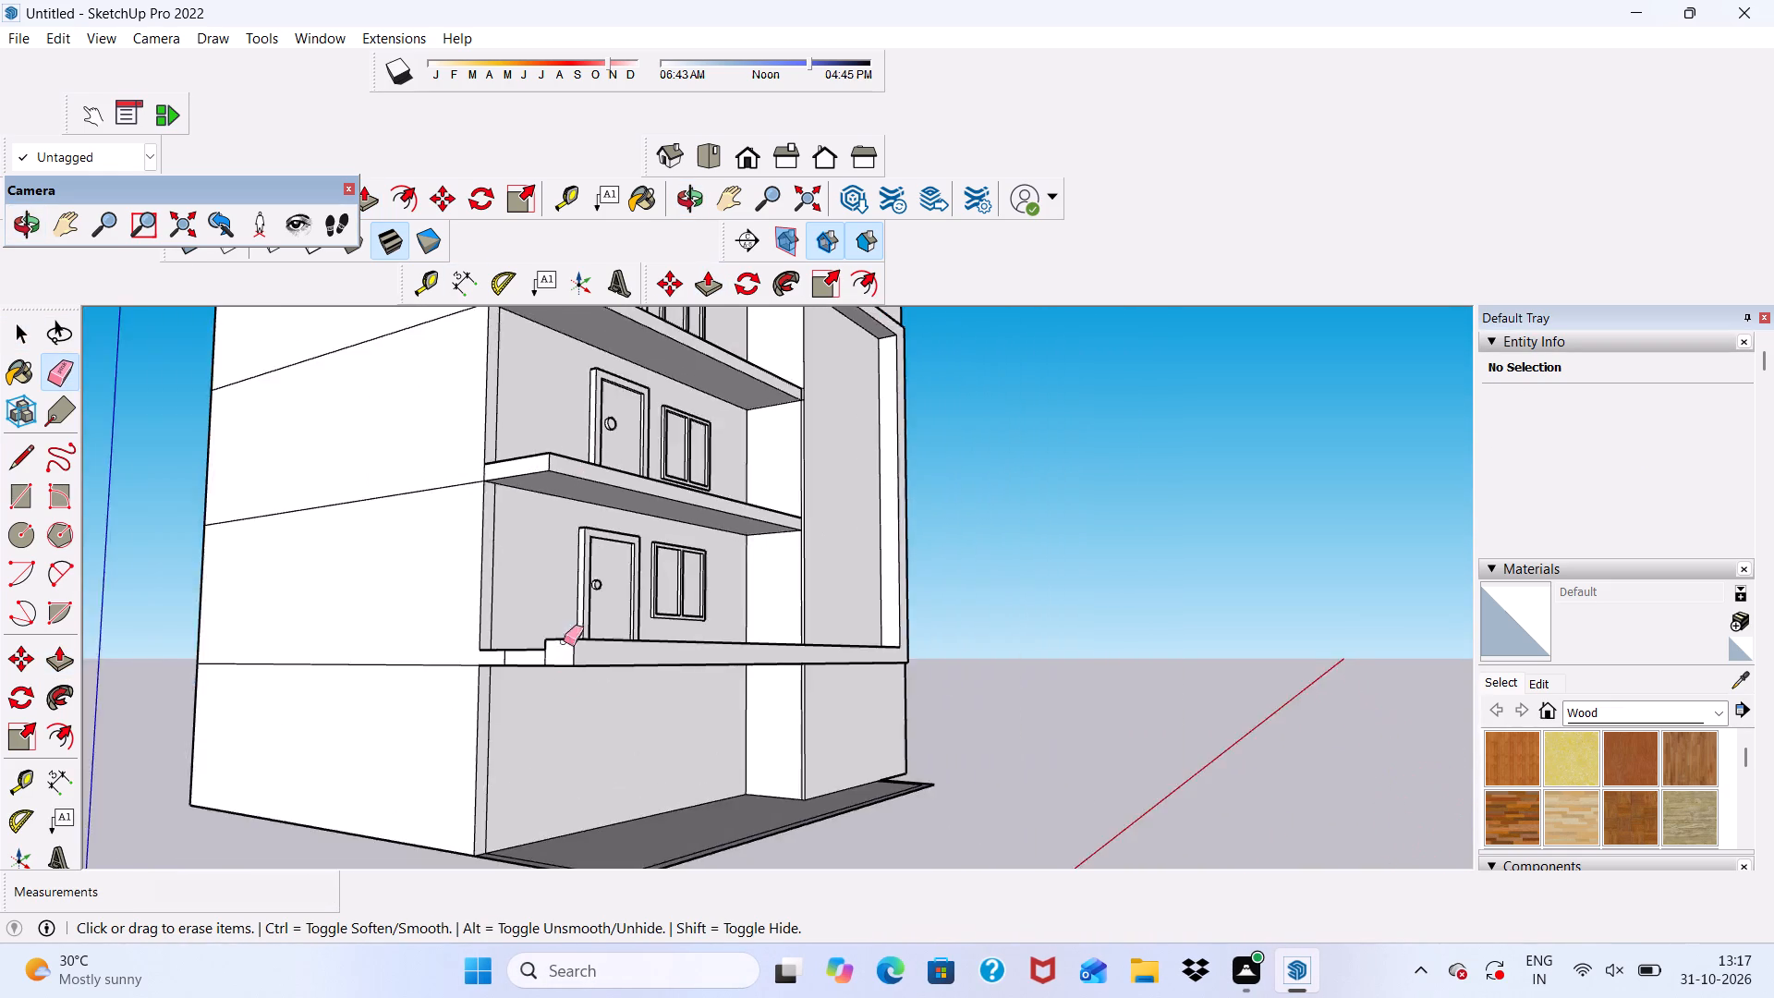
{"action": "scroll", "coordinate": [535, 709], "scroll_direction": "up", "scroll_amount": 11}
{"action": "left_click_drag", "start_coordinate": [475, 611], "coordinate": [461, 617]}
{"action": "scroll", "coordinate": [515, 570], "scroll_direction": "down", "scroll_amount": 5}
Erase the horizontal floor-level lines across the building's blank side wall.
{"action": "middle_click_drag", "start_coordinate": [664, 662], "coordinate": [620, 760]}
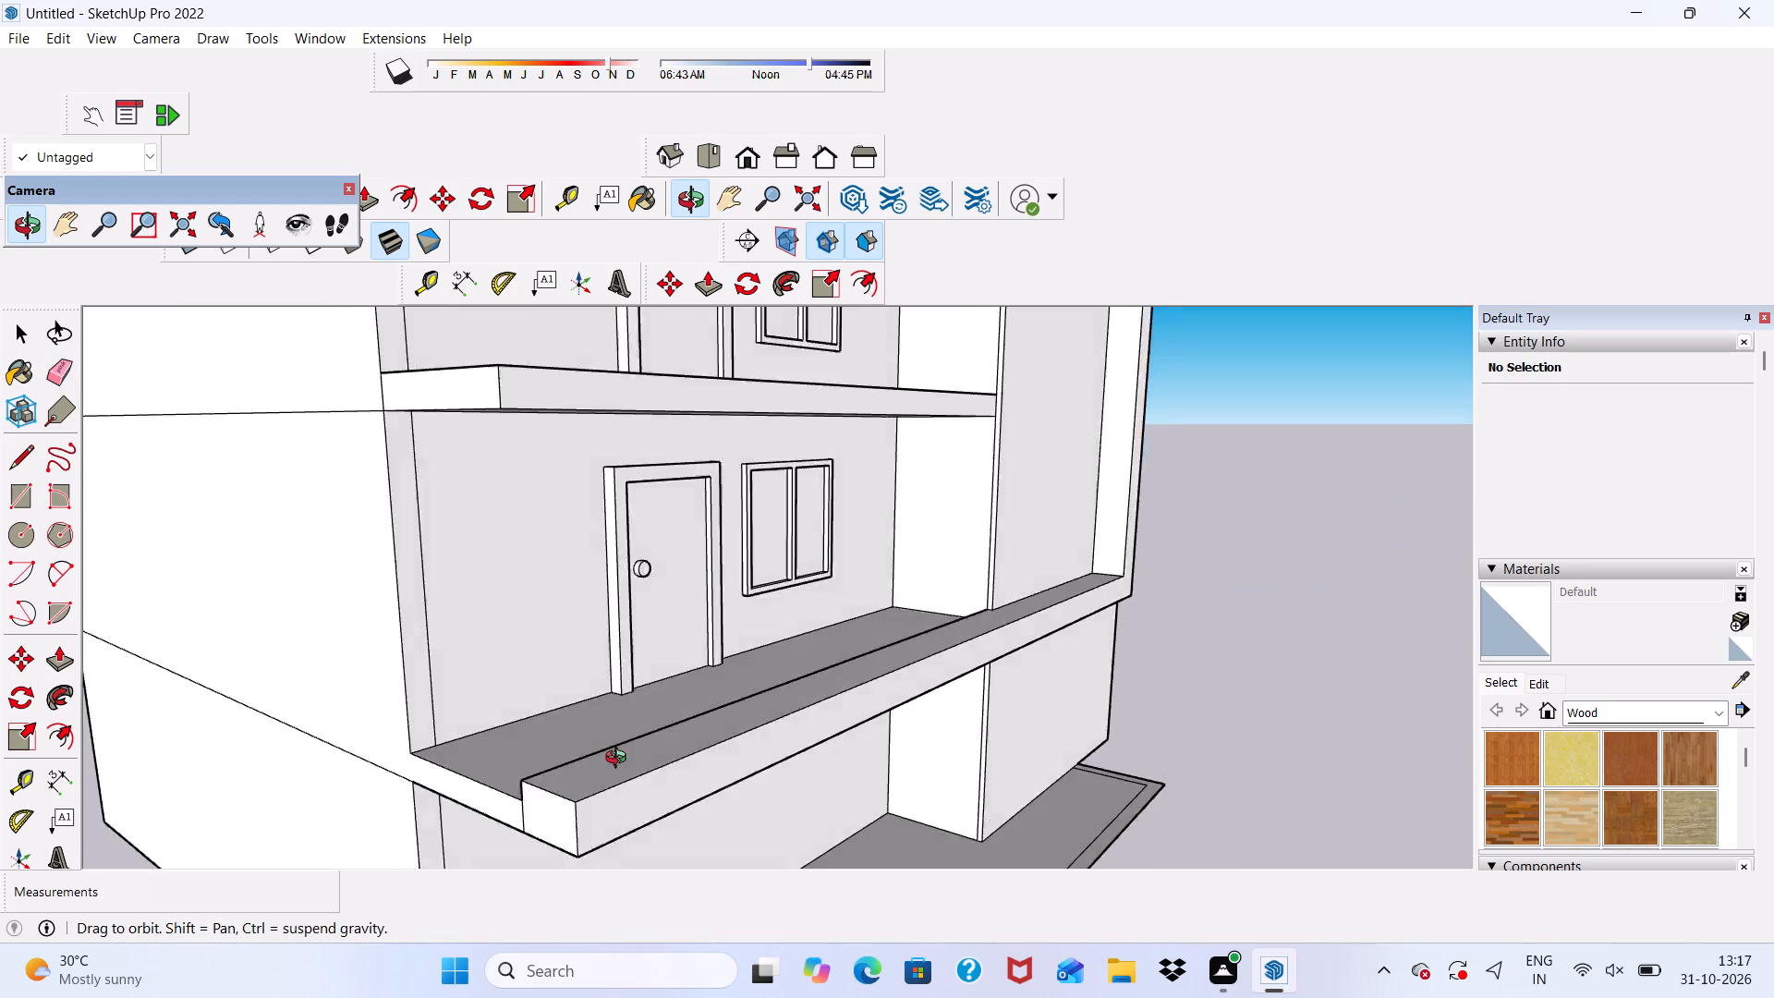
{"action": "middle_click_drag", "start_coordinate": [620, 760], "coordinate": [572, 701]}
{"action": "scroll", "coordinate": [624, 596], "scroll_direction": "down", "scroll_amount": 8}
{"action": "scroll", "coordinate": [426, 614], "scroll_direction": "up", "scroll_amount": 2}
{"action": "left_click_drag", "start_coordinate": [441, 598], "coordinate": [433, 638]}
{"action": "left_click_drag", "start_coordinate": [433, 639], "coordinate": [438, 672]}
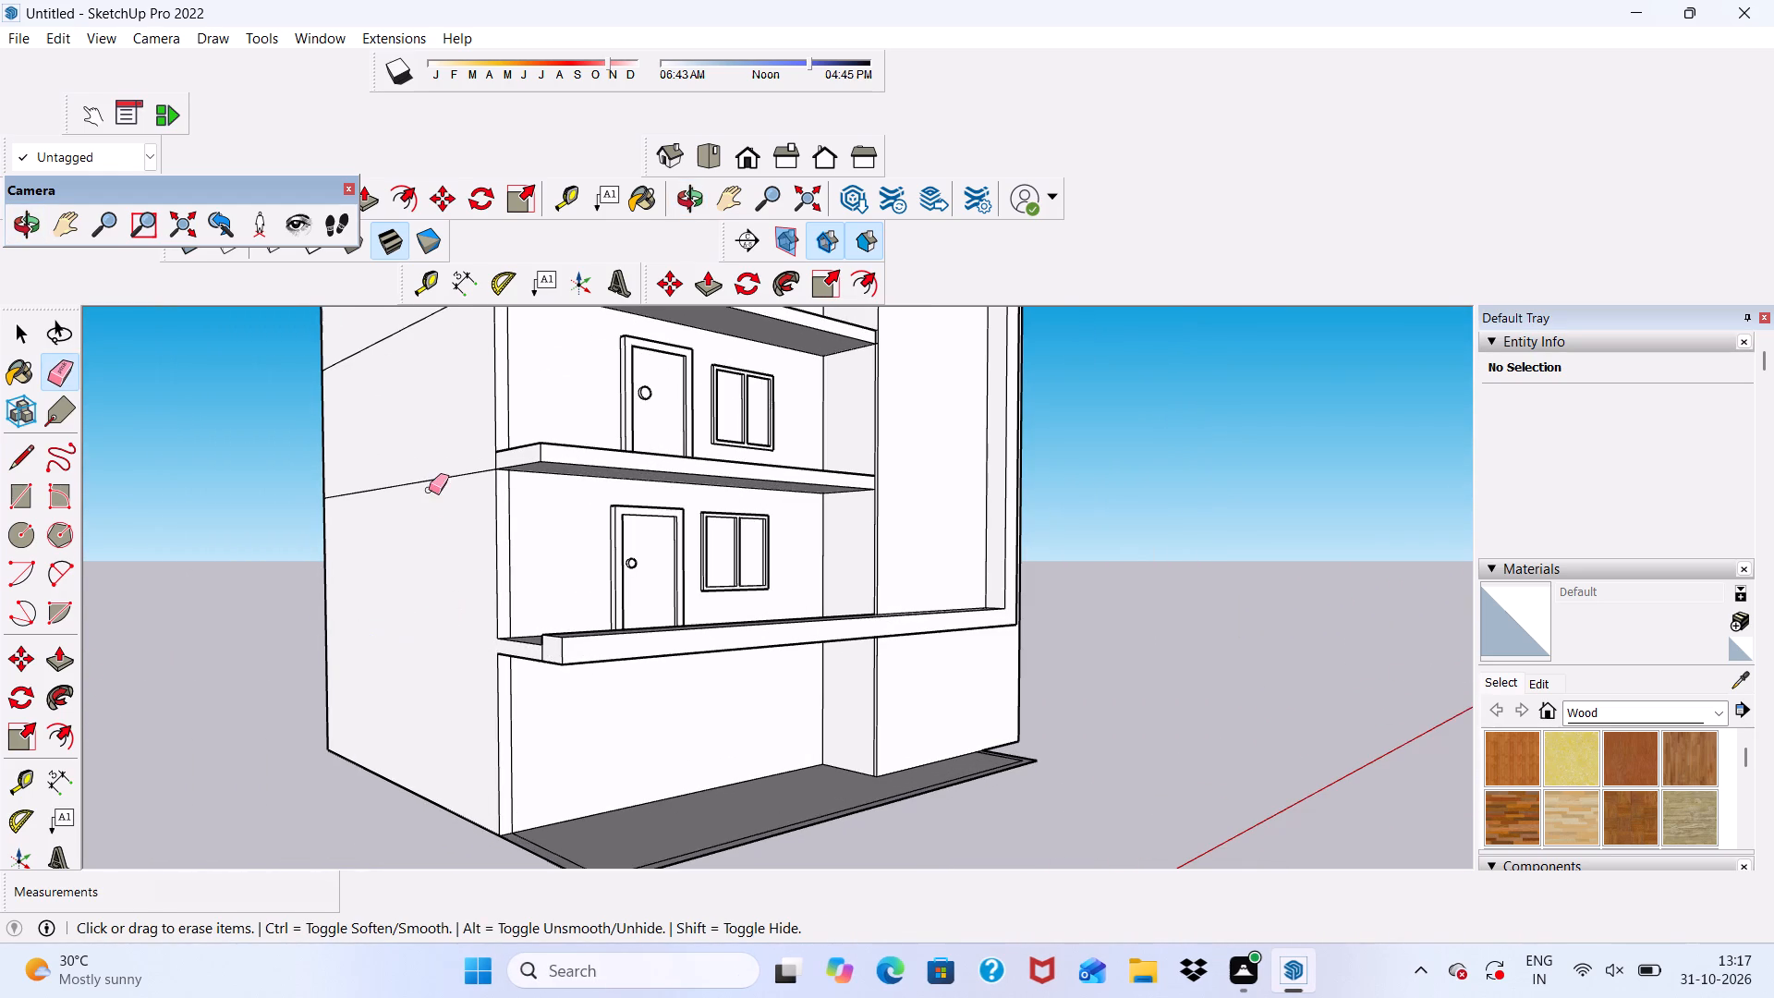
{"action": "scroll", "coordinate": [429, 489], "scroll_direction": "up", "scroll_amount": 4}
{"action": "left_click", "coordinate": [444, 461]}
{"action": "left_click", "coordinate": [449, 470]}
{"action": "scroll", "coordinate": [463, 481], "scroll_direction": "down", "scroll_amount": 4}
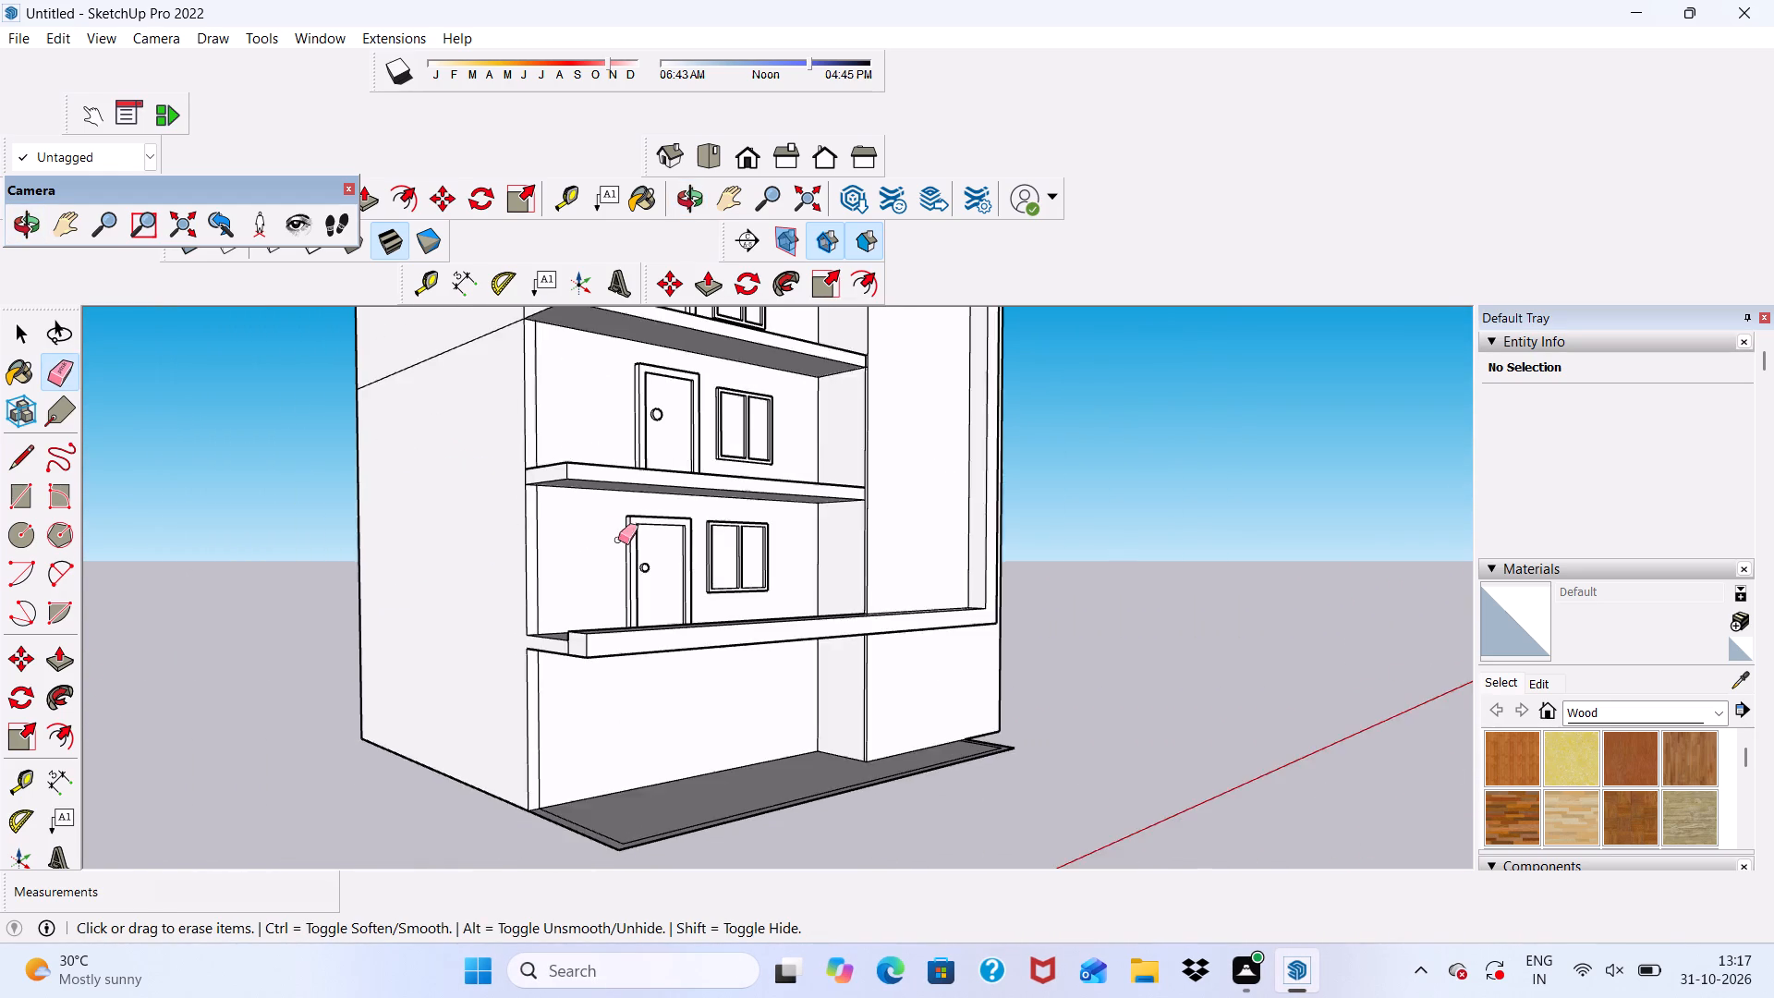
{"action": "scroll", "coordinate": [618, 540], "scroll_direction": "down", "scroll_amount": 8}
{"action": "scroll", "coordinate": [541, 357], "scroll_direction": "up", "scroll_amount": 6}
{"action": "left_click_drag", "start_coordinate": [542, 468], "coordinate": [553, 502]}
{"action": "scroll", "coordinate": [559, 482], "scroll_direction": "down", "scroll_amount": 5}
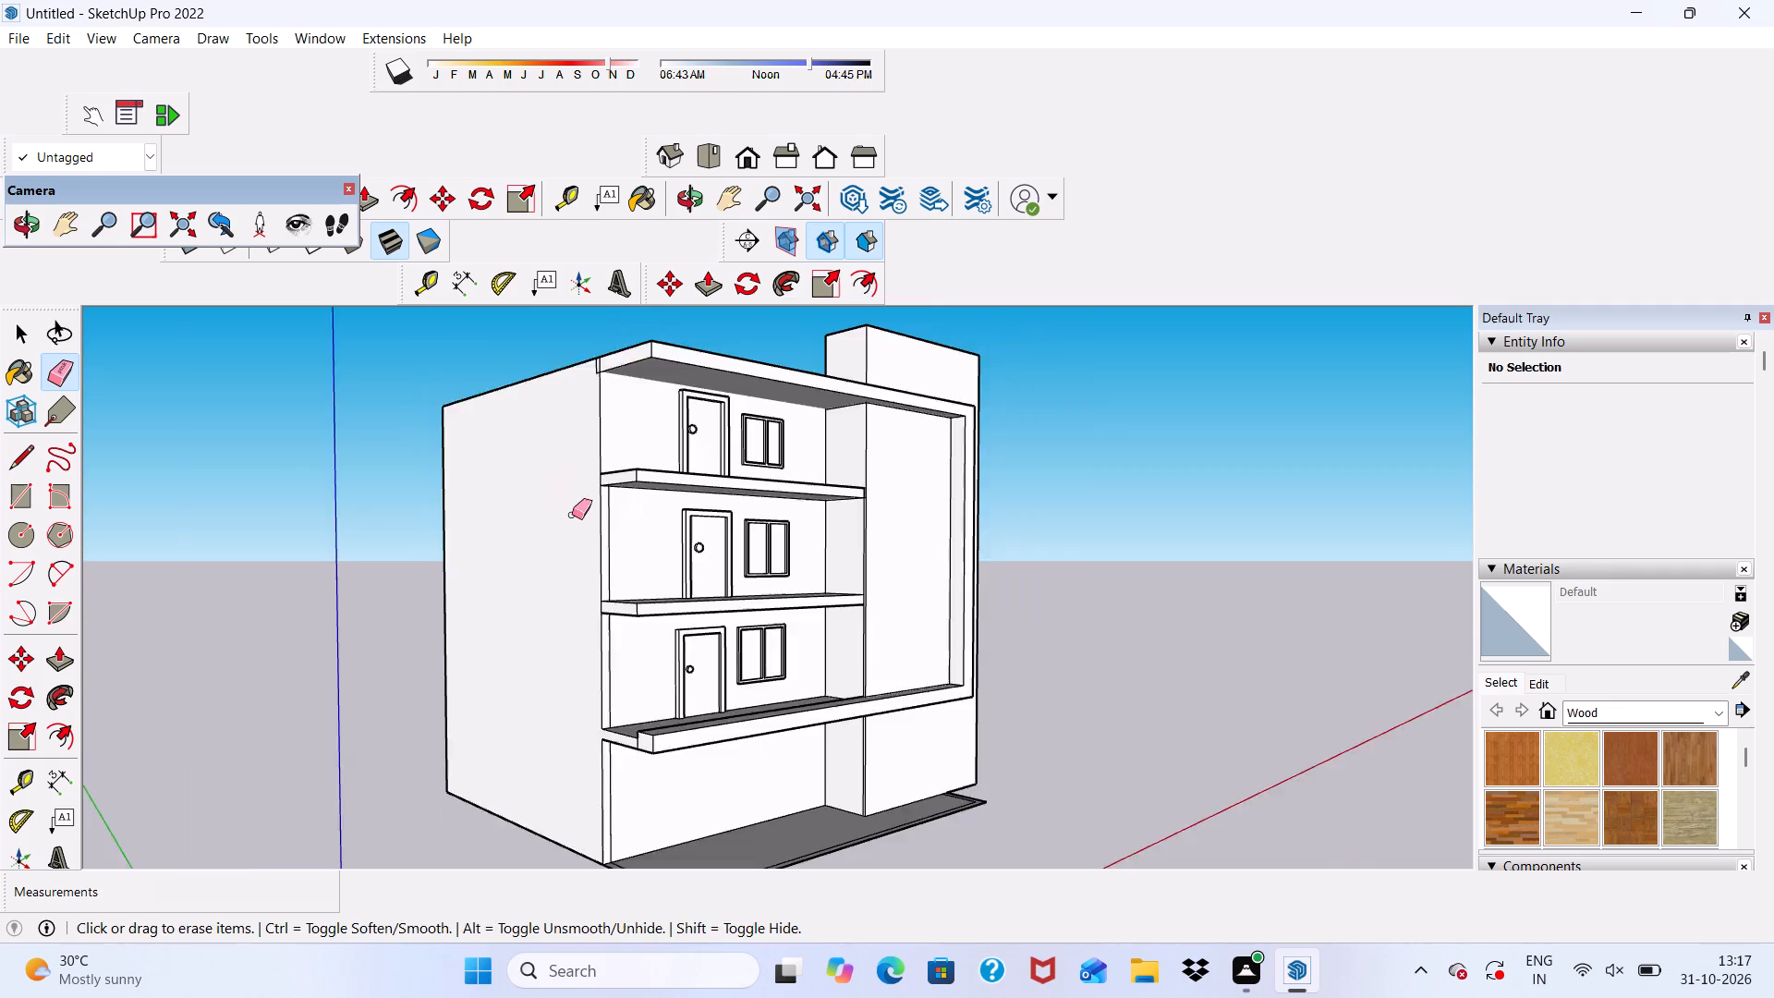
Draw a vertical edge about 10" long at the side wall's corner, across the end of the lowest balcony slab.
{"action": "middle_click_drag", "start_coordinate": [572, 515], "coordinate": [671, 474]}
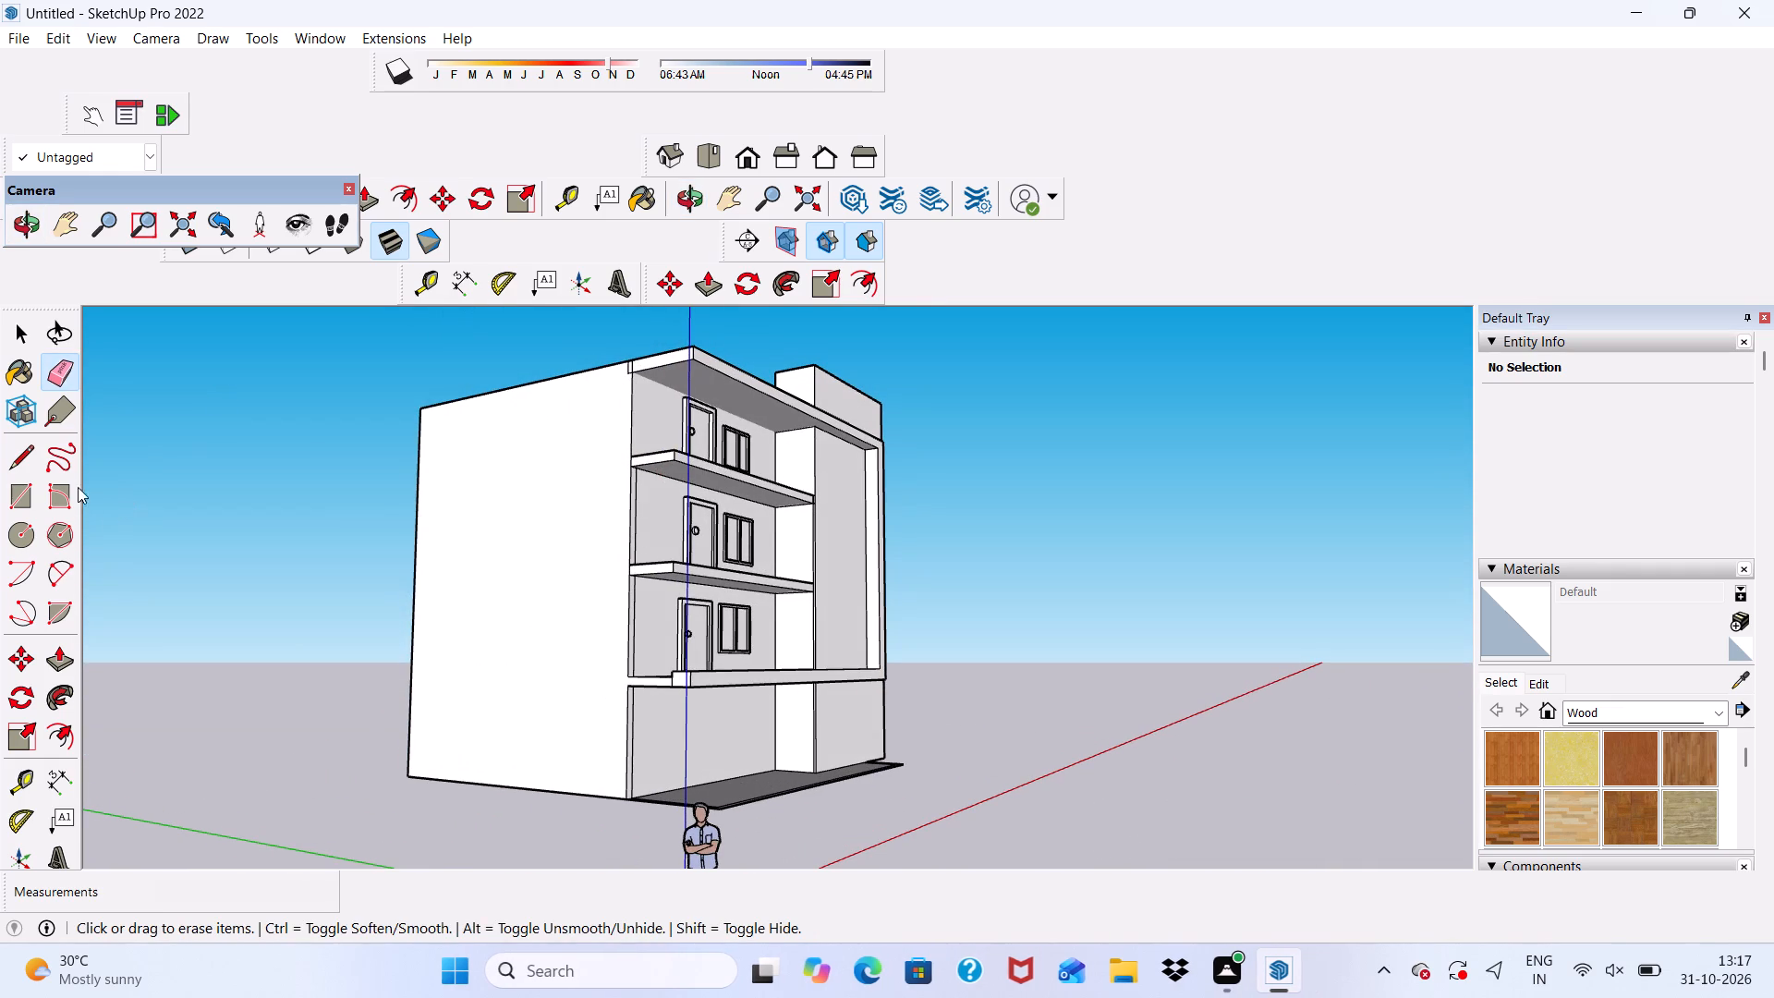
{"action": "left_click", "coordinate": [24, 455]}
{"action": "scroll", "coordinate": [579, 741], "scroll_direction": "up", "scroll_amount": 16}
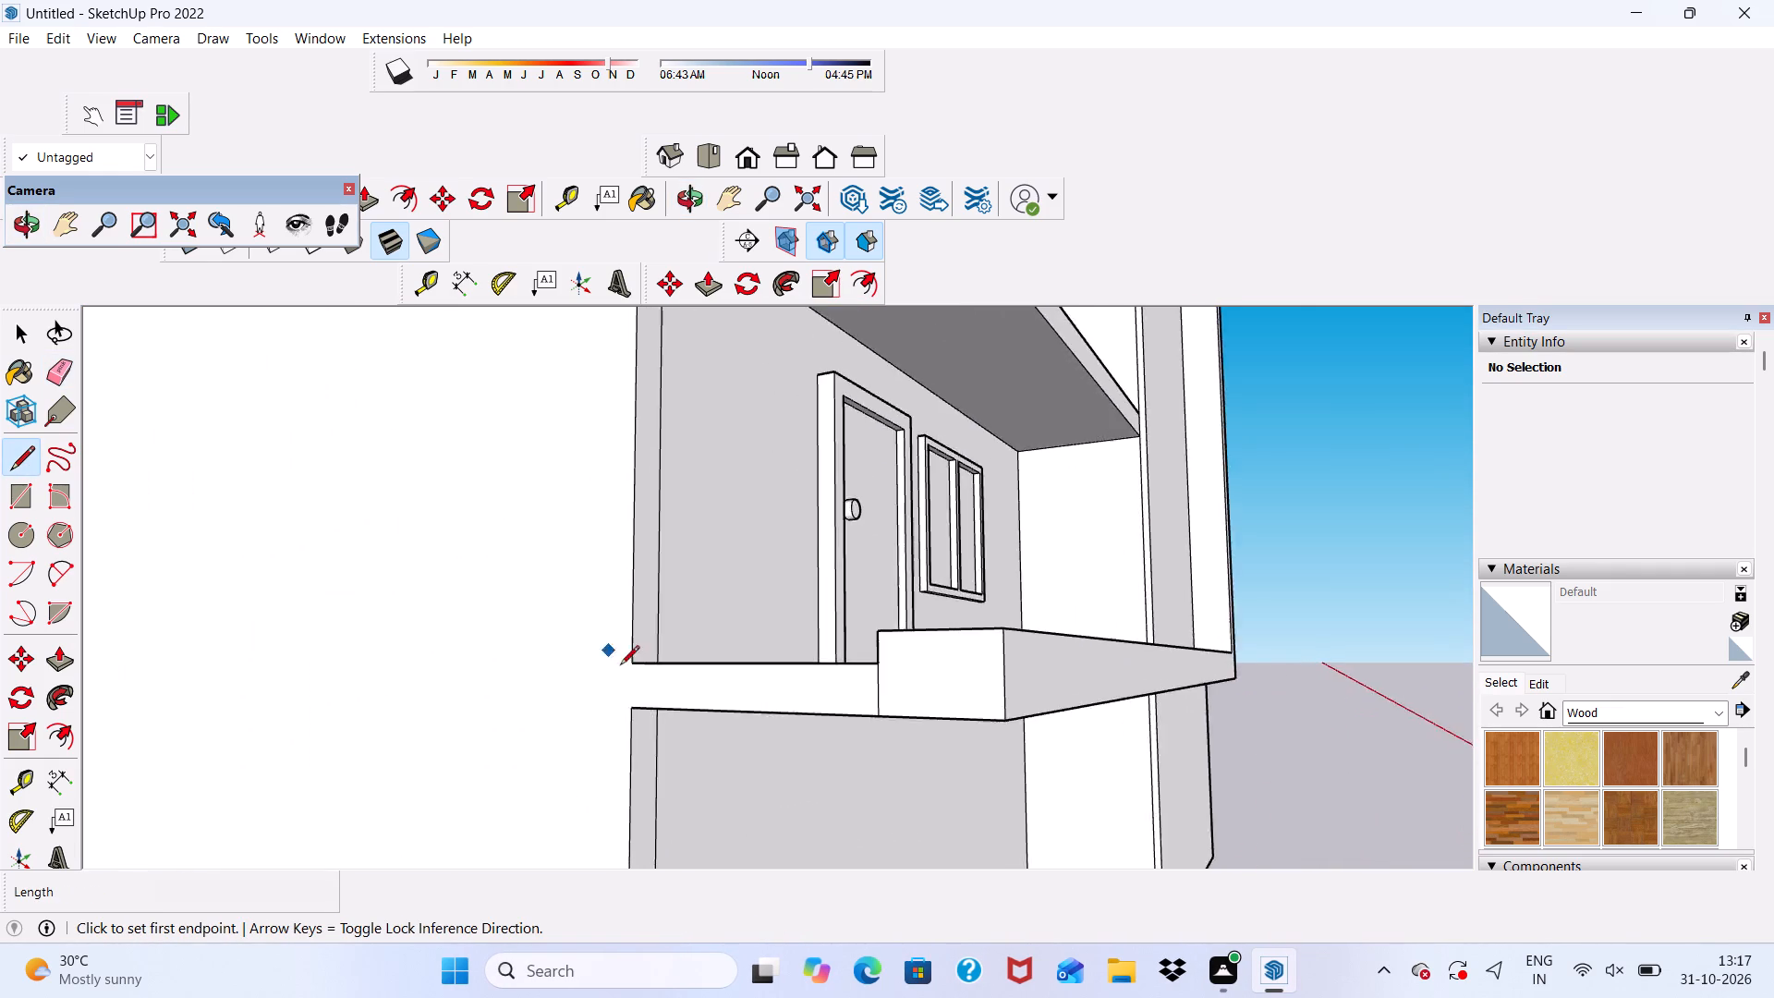
{"action": "scroll", "coordinate": [620, 666], "scroll_direction": "up", "scroll_amount": 12}
{"action": "left_click", "coordinate": [647, 663]}
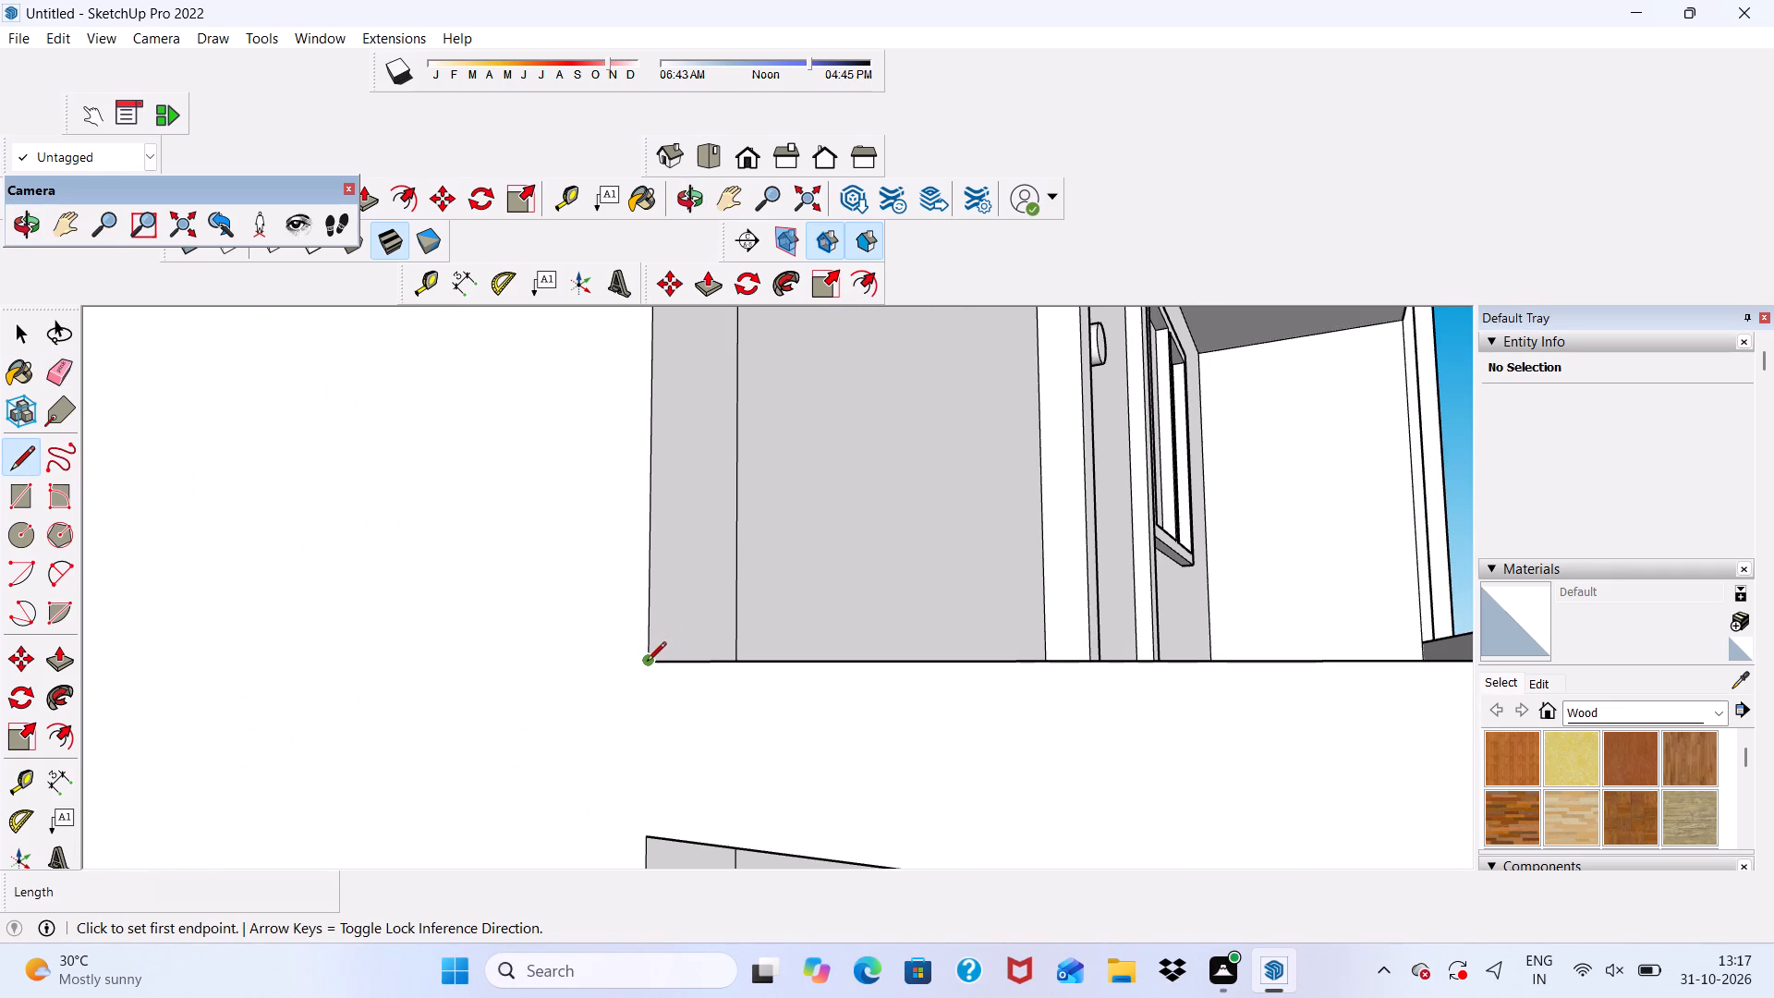
{"action": "left_click", "coordinate": [648, 839]}
{"action": "scroll", "coordinate": [575, 665], "scroll_direction": "down", "scroll_amount": 10}
{"action": "middle_click_drag", "start_coordinate": [614, 688], "coordinate": [481, 661]}
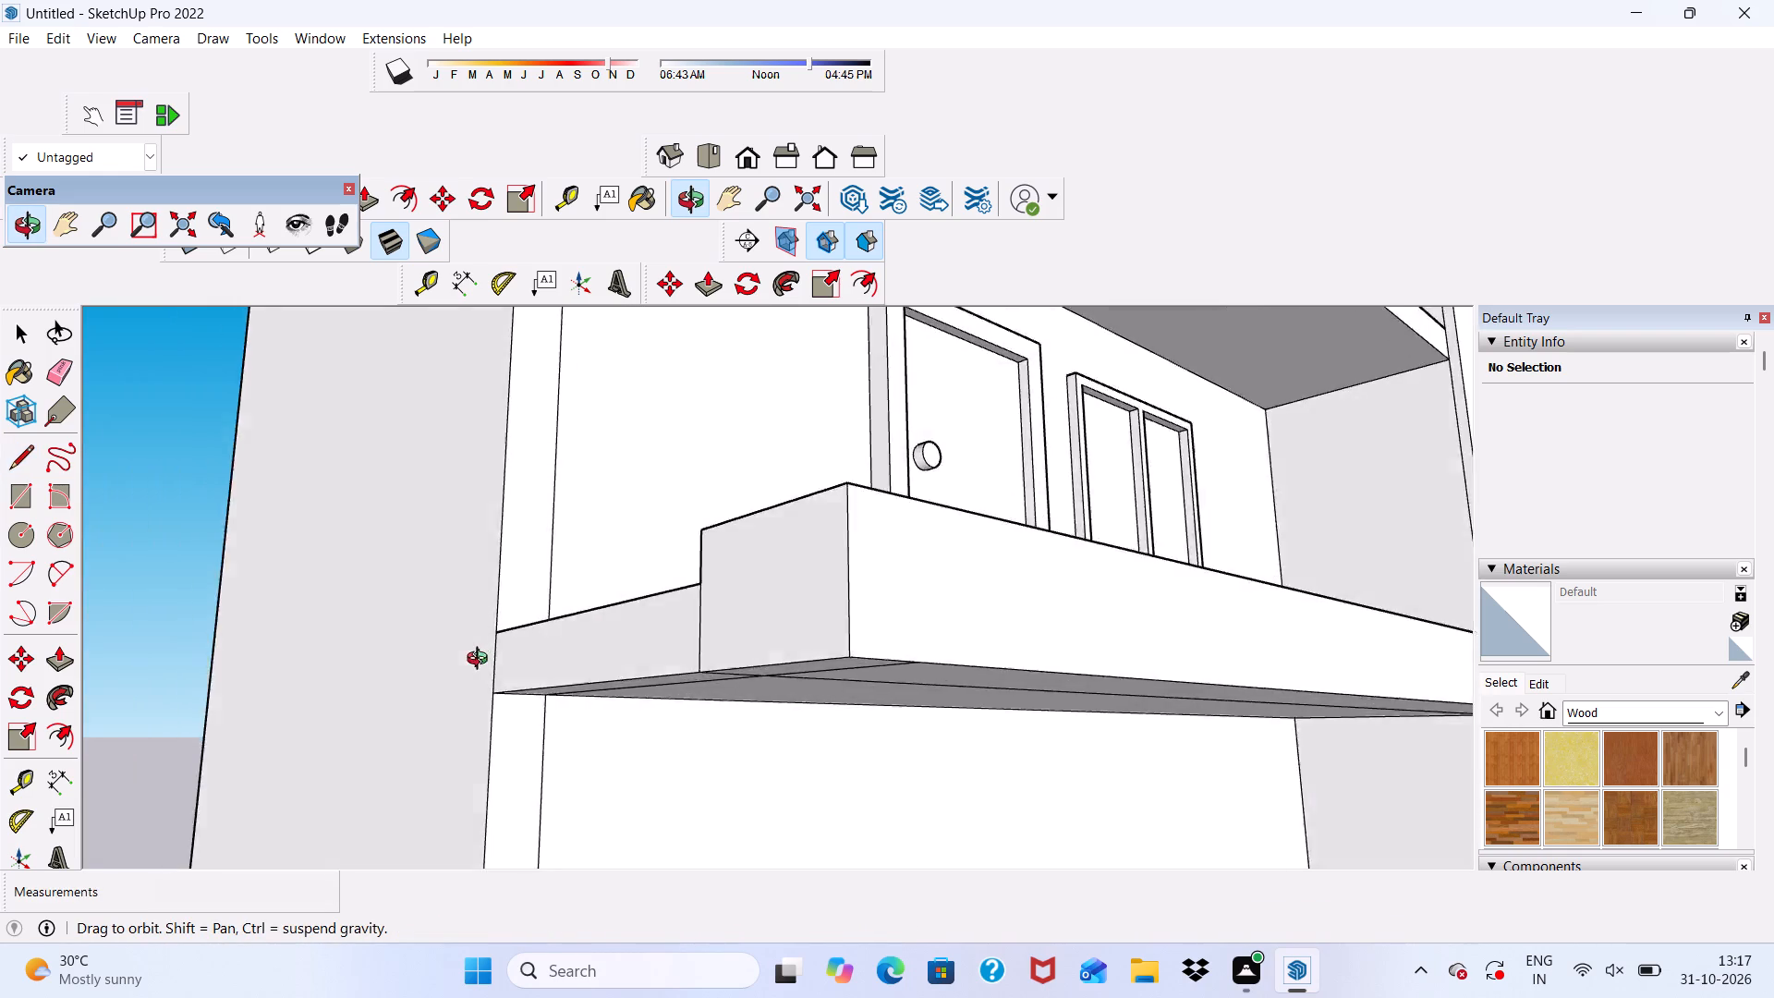
{"action": "middle_click_drag", "start_coordinate": [481, 661], "coordinate": [449, 675]}
{"action": "left_click_drag", "start_coordinate": [443, 675], "coordinate": [453, 636]}
{"action": "scroll", "coordinate": [441, 662], "scroll_direction": "up", "scroll_amount": 1}
{"action": "key", "text": "space"}
Examine the whole facade and its lowest balcony slab from the front and from above.
{"action": "scroll", "coordinate": [551, 590], "scroll_direction": "down", "scroll_amount": 11}
{"action": "middle_click_drag", "start_coordinate": [776, 655], "coordinate": [568, 788]}
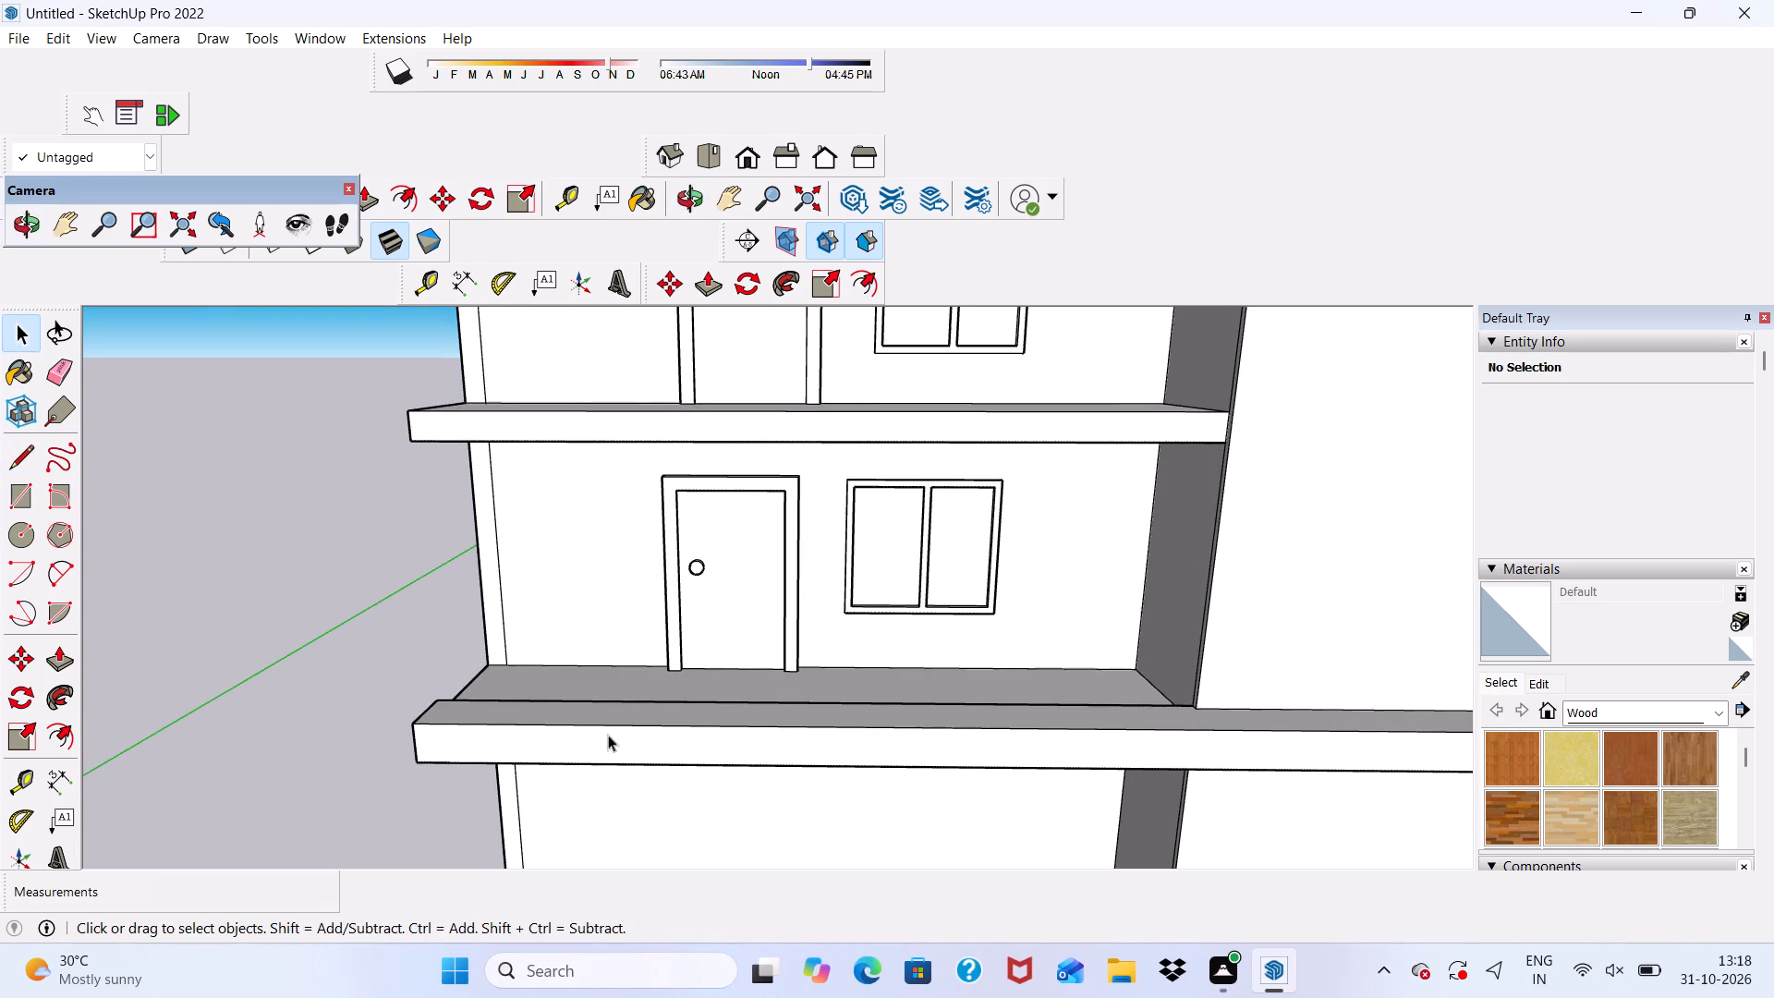
{"action": "scroll", "coordinate": [617, 714], "scroll_direction": "down", "scroll_amount": 2}
{"action": "middle_click_drag", "start_coordinate": [619, 737], "coordinate": [688, 667]}
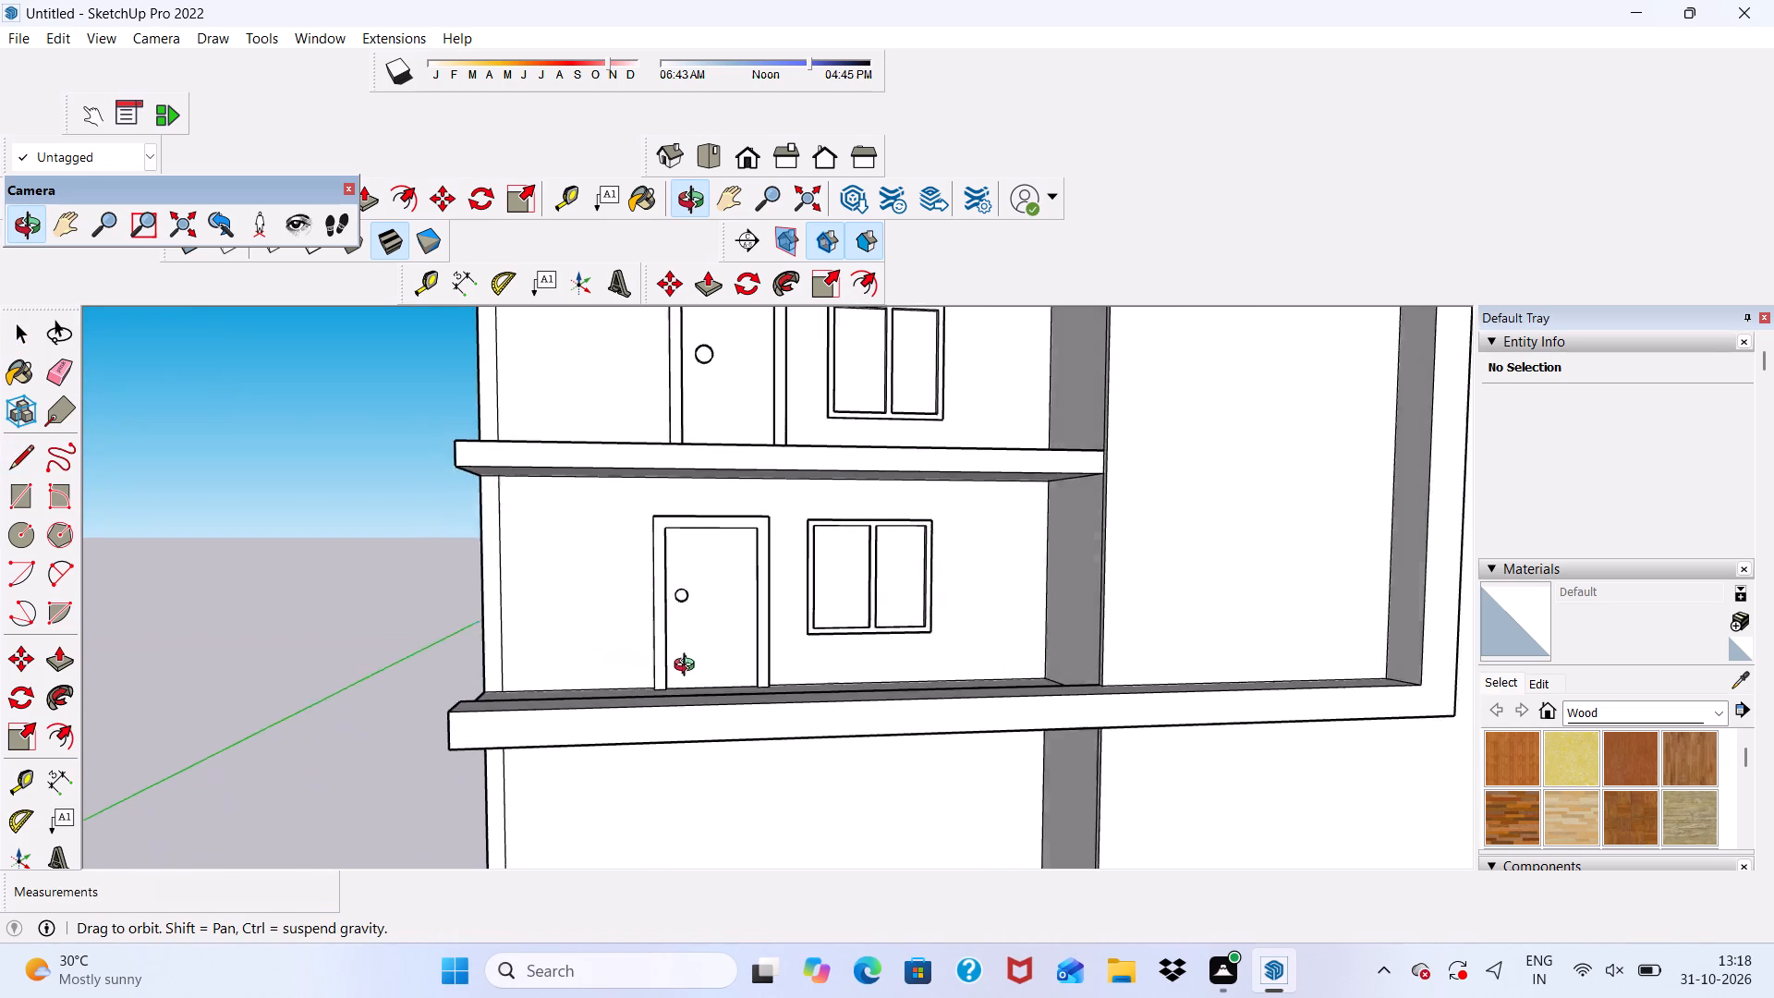
{"action": "middle_click_drag", "start_coordinate": [688, 667], "coordinate": [541, 683]}
{"action": "left_click_drag", "start_coordinate": [759, 614], "coordinate": [779, 663]}
{"action": "scroll", "coordinate": [759, 614], "scroll_direction": "down", "scroll_amount": 9}
{"action": "middle_click_drag", "start_coordinate": [820, 664], "coordinate": [832, 650]}
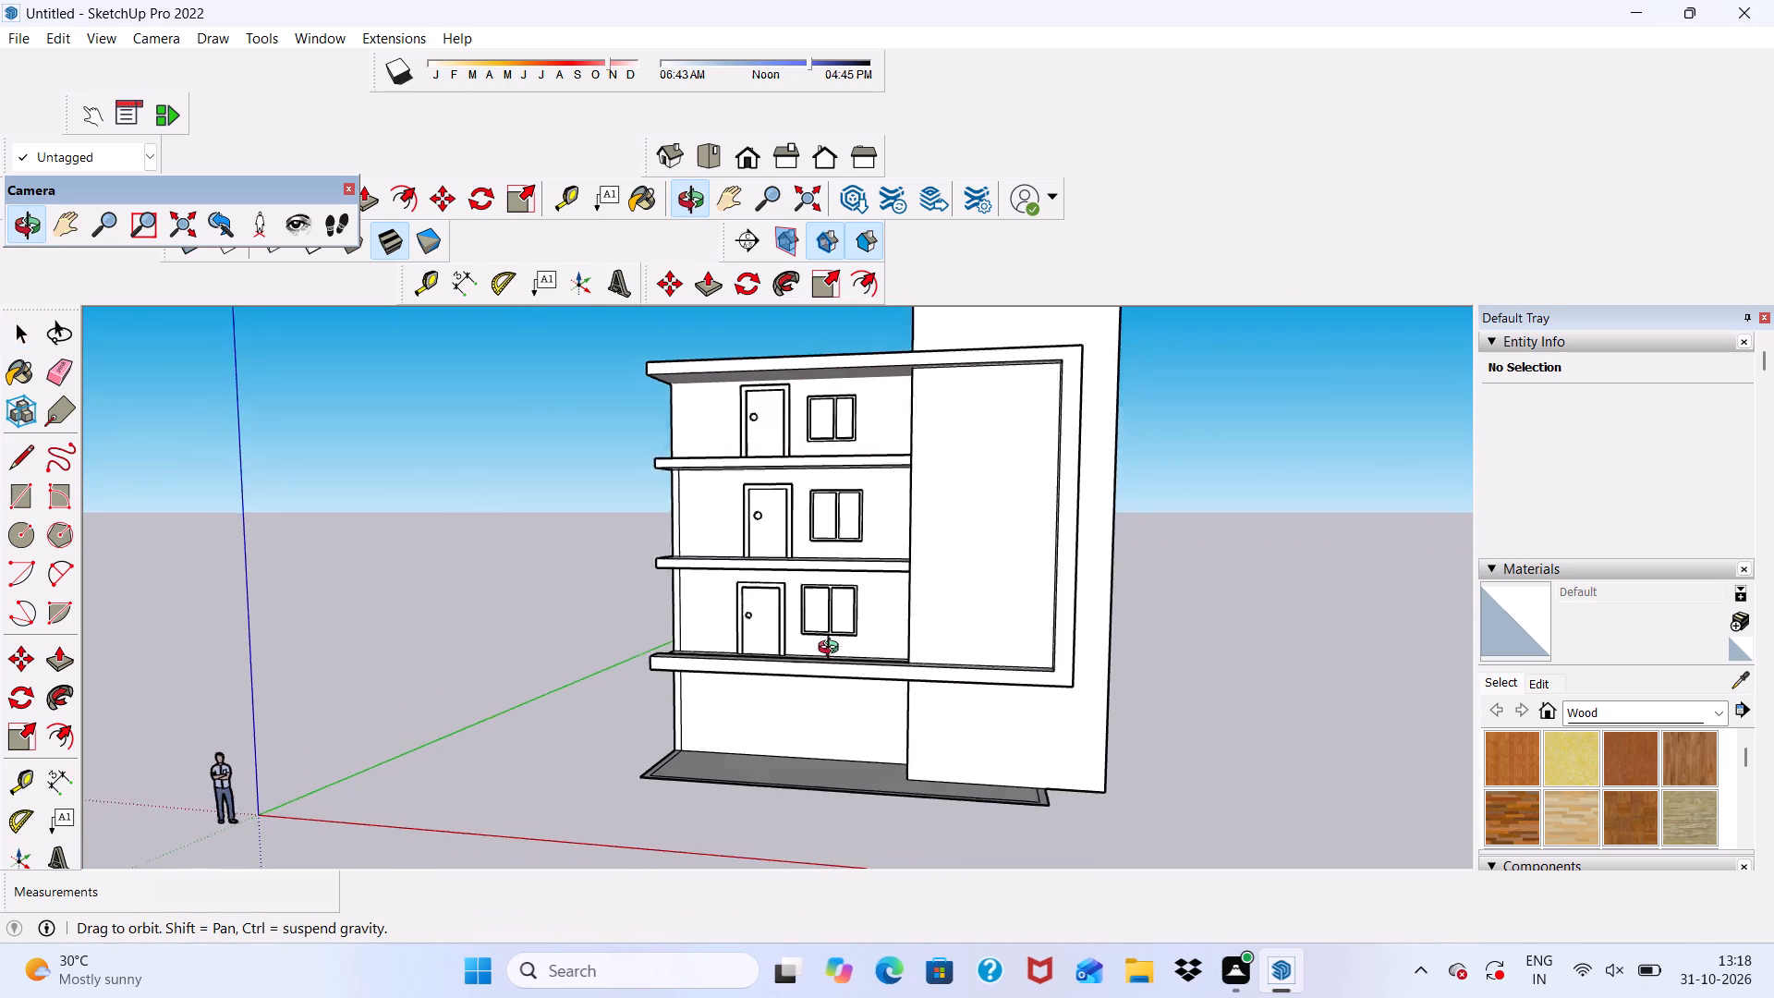
{"action": "middle_click_drag", "start_coordinate": [832, 650], "coordinate": [923, 684]}
{"action": "scroll", "coordinate": [923, 664], "scroll_direction": "up", "scroll_amount": 6}
{"action": "middle_click_drag", "start_coordinate": [918, 645], "coordinate": [919, 732]}
{"action": "scroll", "coordinate": [914, 727], "scroll_direction": "up", "scroll_amount": 1}
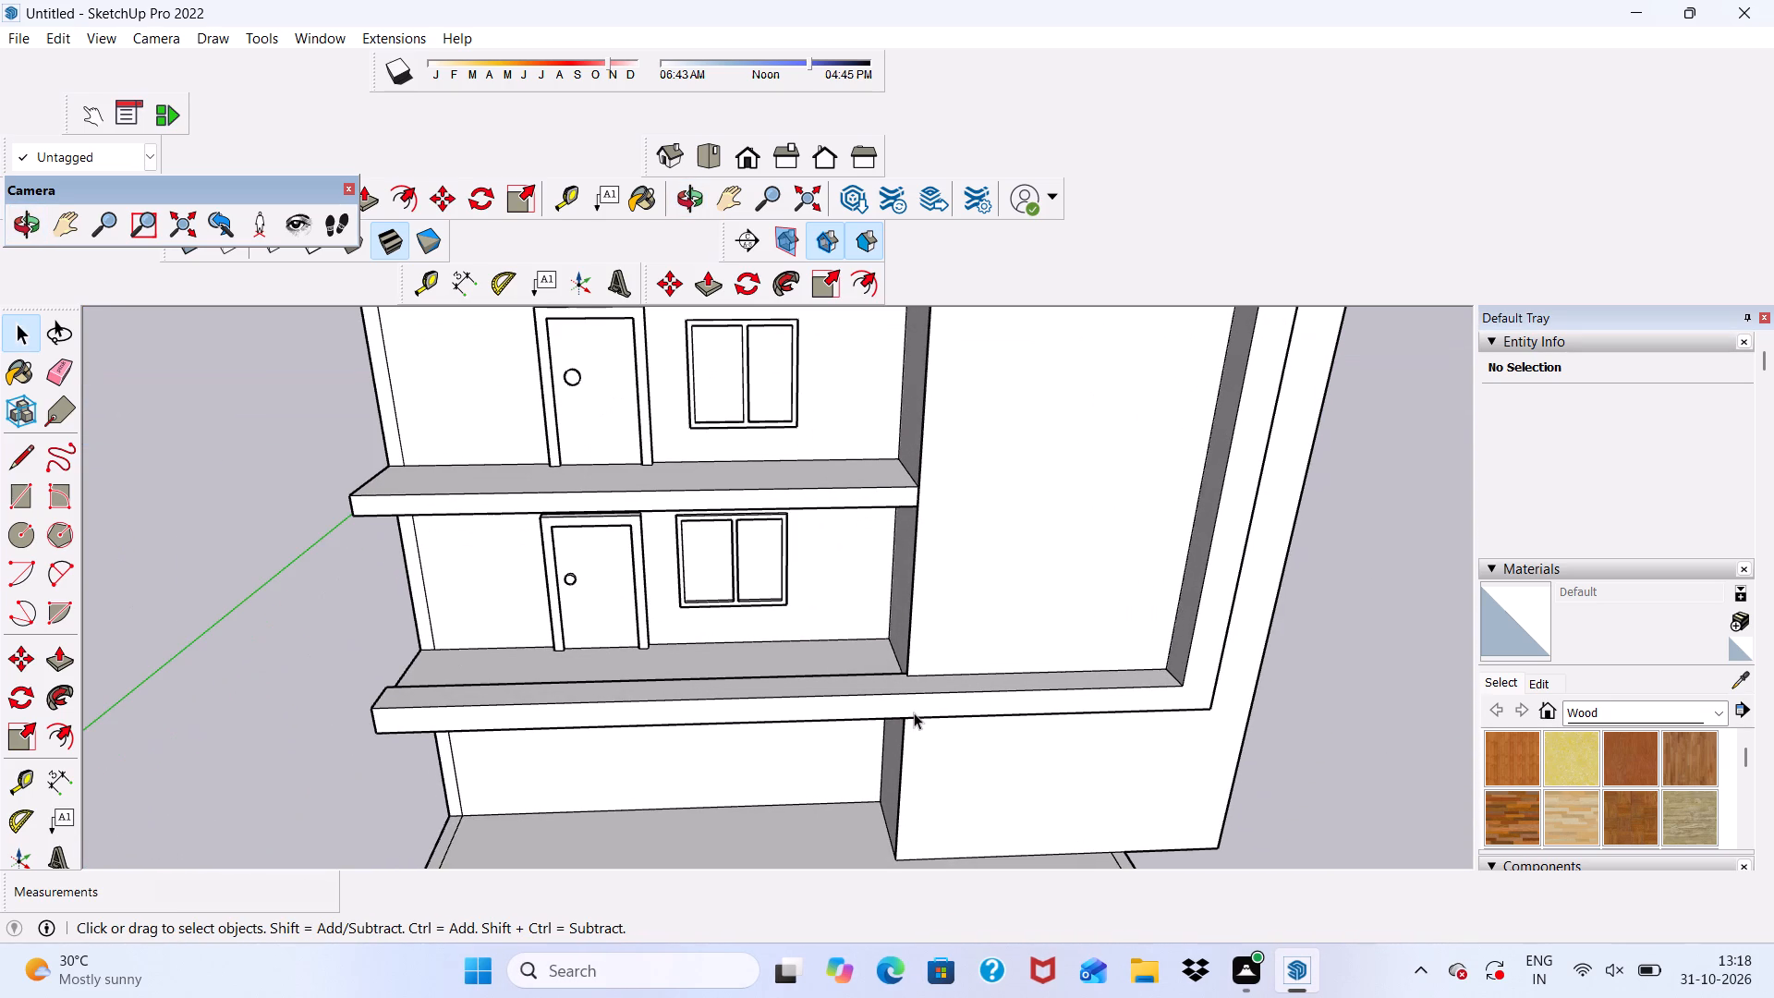
Examine the facade's projecting frame, balcony slabs and wall edges from the front, above and below.
{"action": "left_click", "coordinate": [914, 712]}
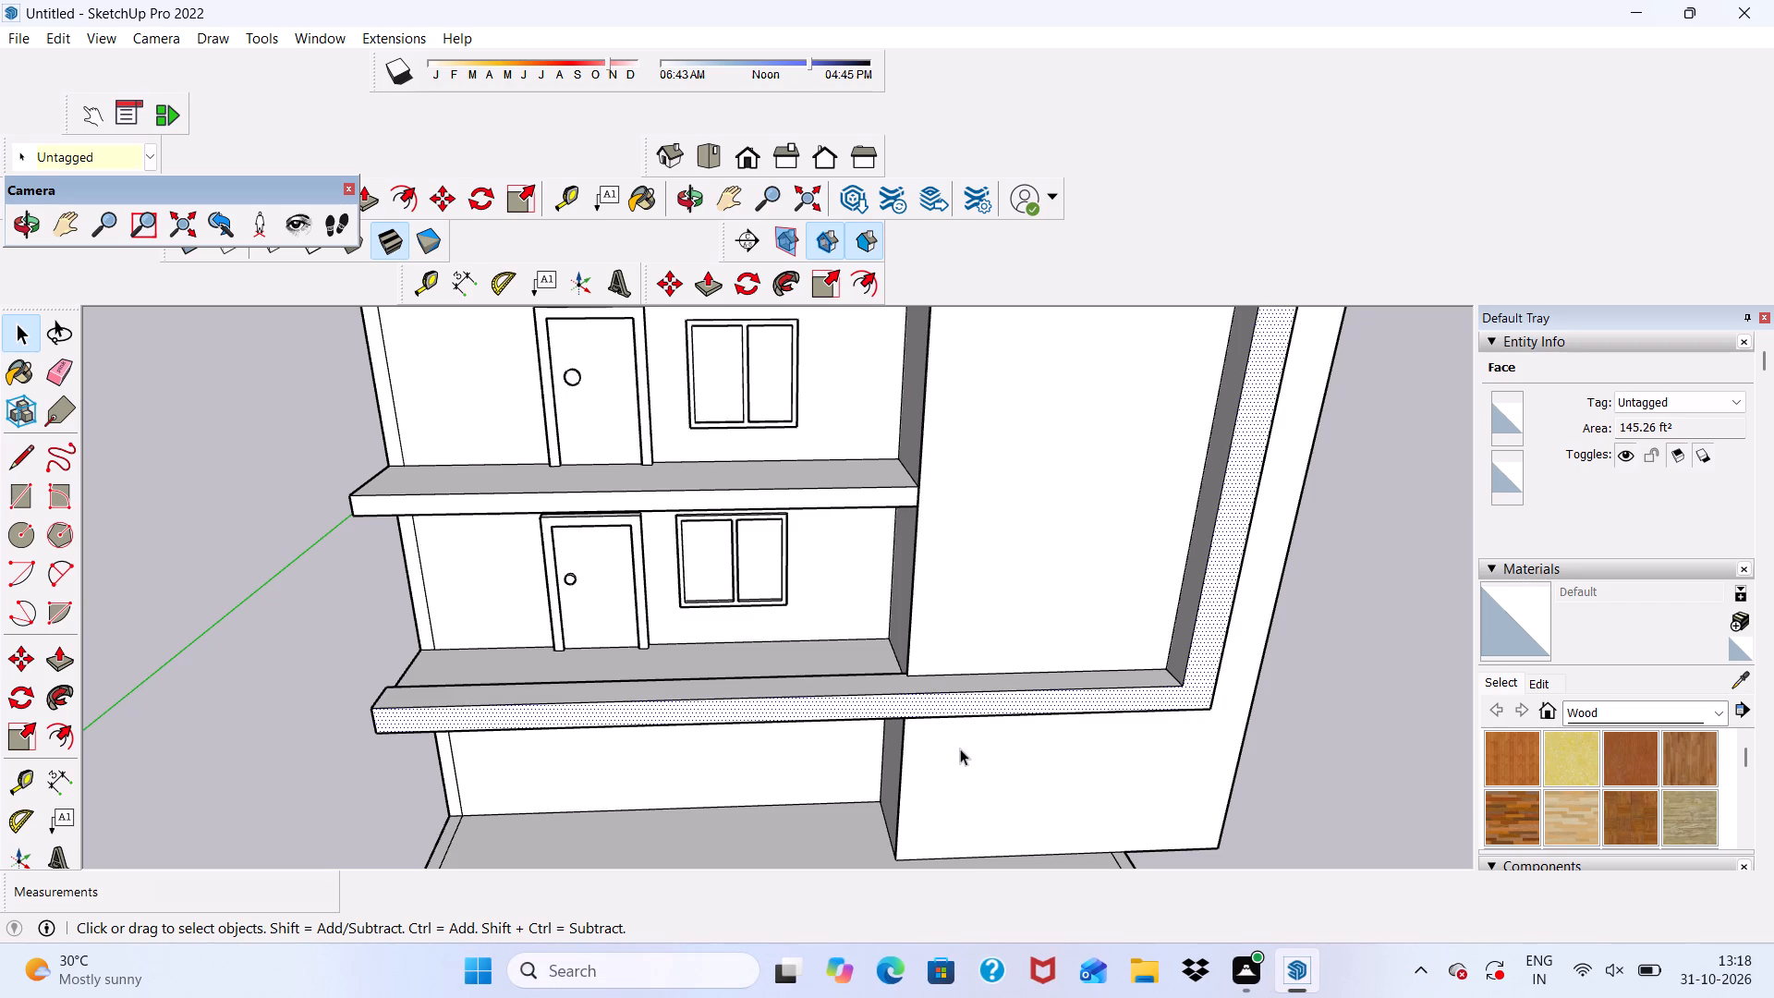
{"action": "scroll", "coordinate": [1030, 736], "scroll_direction": "down", "scroll_amount": 4}
{"action": "middle_click_drag", "start_coordinate": [1071, 757], "coordinate": [957, 669]}
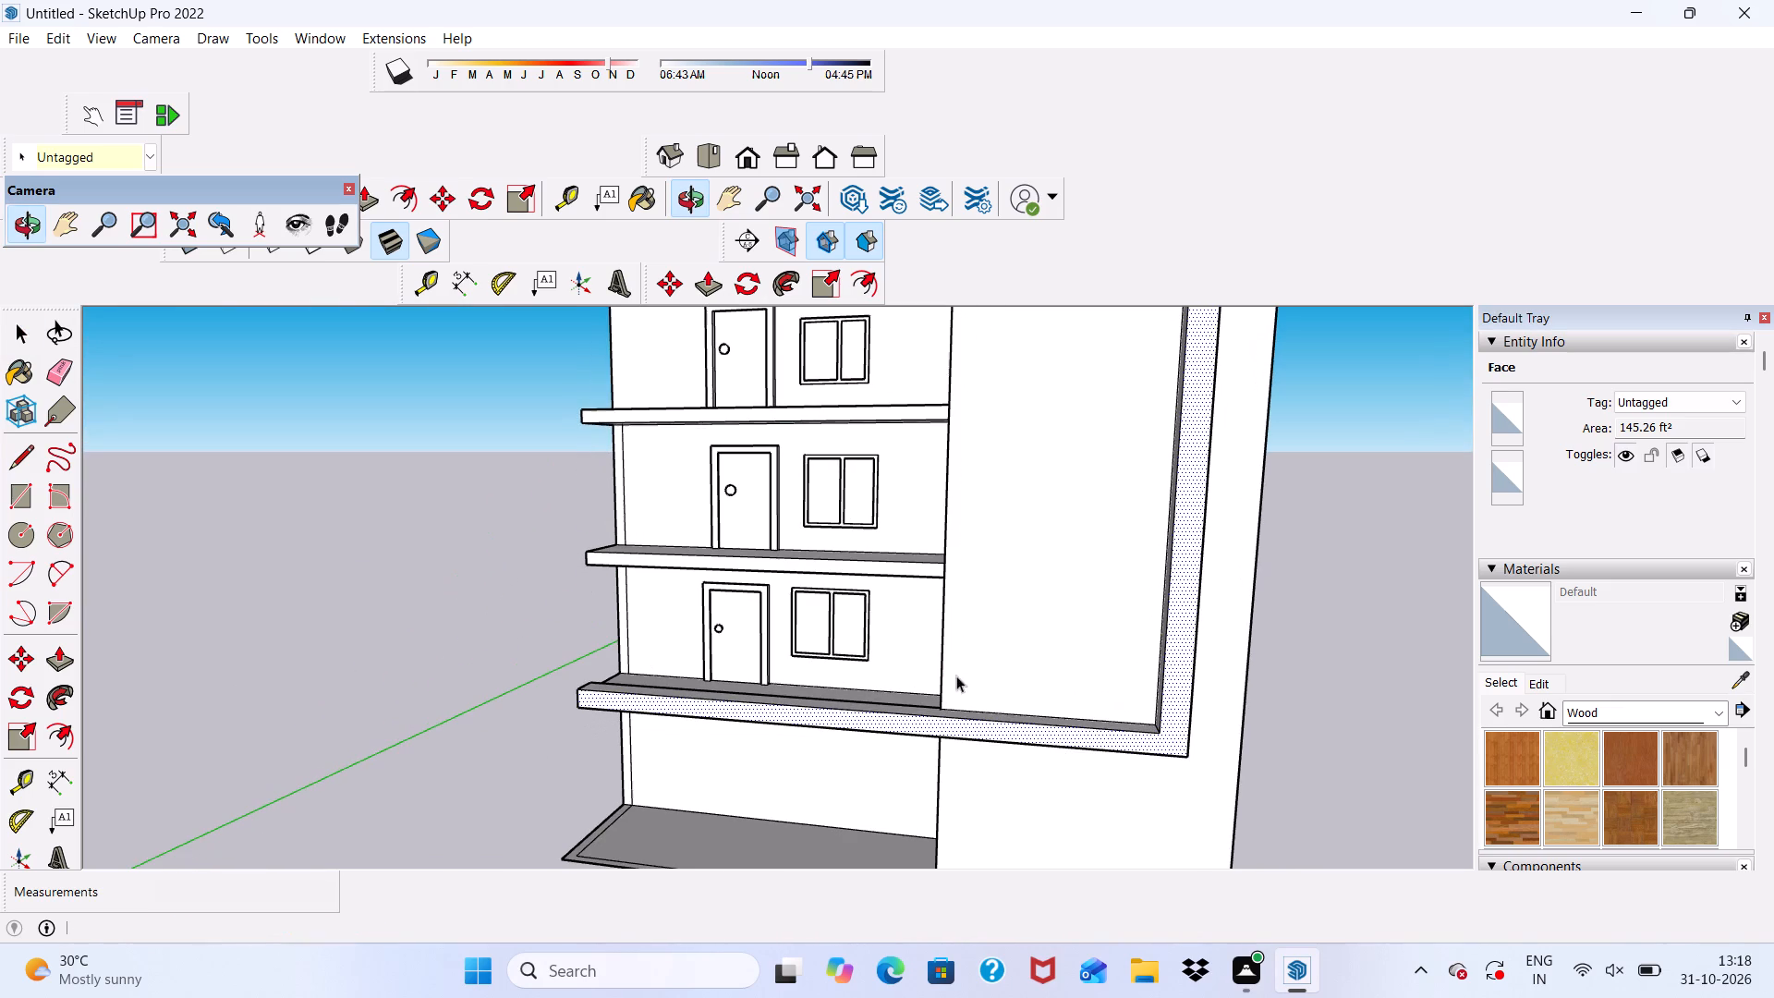
{"action": "left_click", "coordinate": [1279, 737]}
{"action": "scroll", "coordinate": [1126, 722], "scroll_direction": "down", "scroll_amount": 3}
{"action": "middle_click_drag", "start_coordinate": [1029, 736], "coordinate": [1110, 738]}
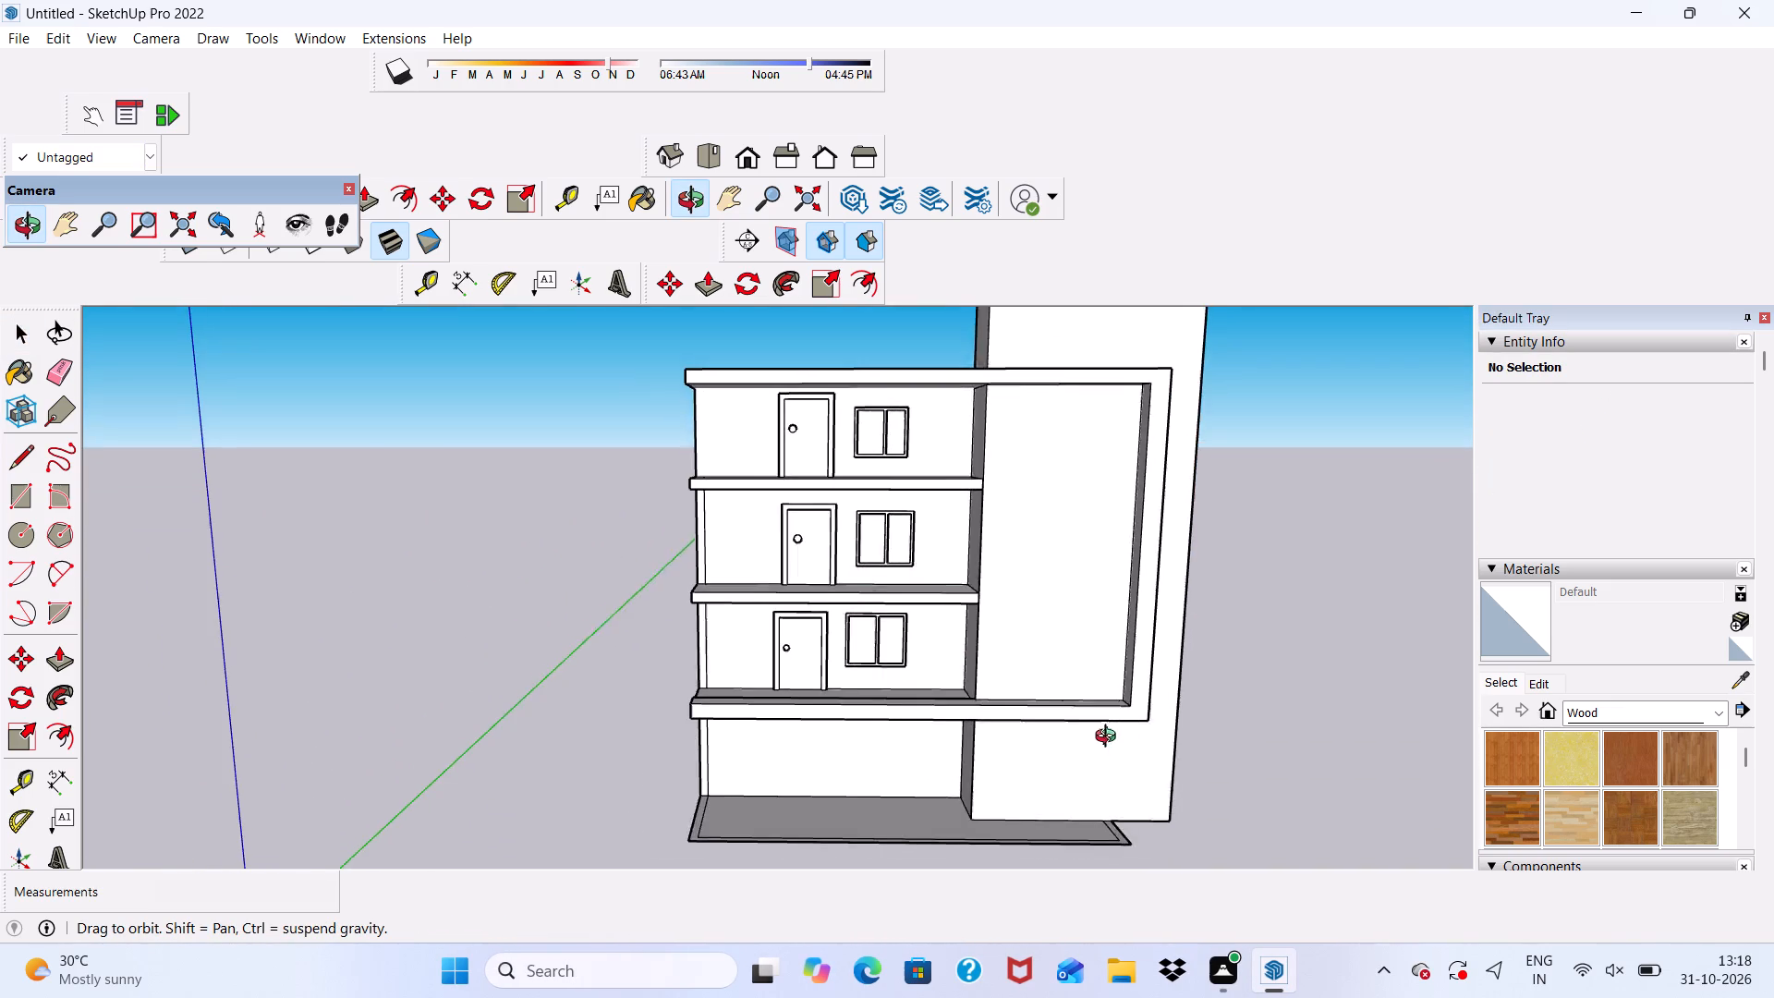
{"action": "middle_click_drag", "start_coordinate": [1110, 738], "coordinate": [1077, 743]}
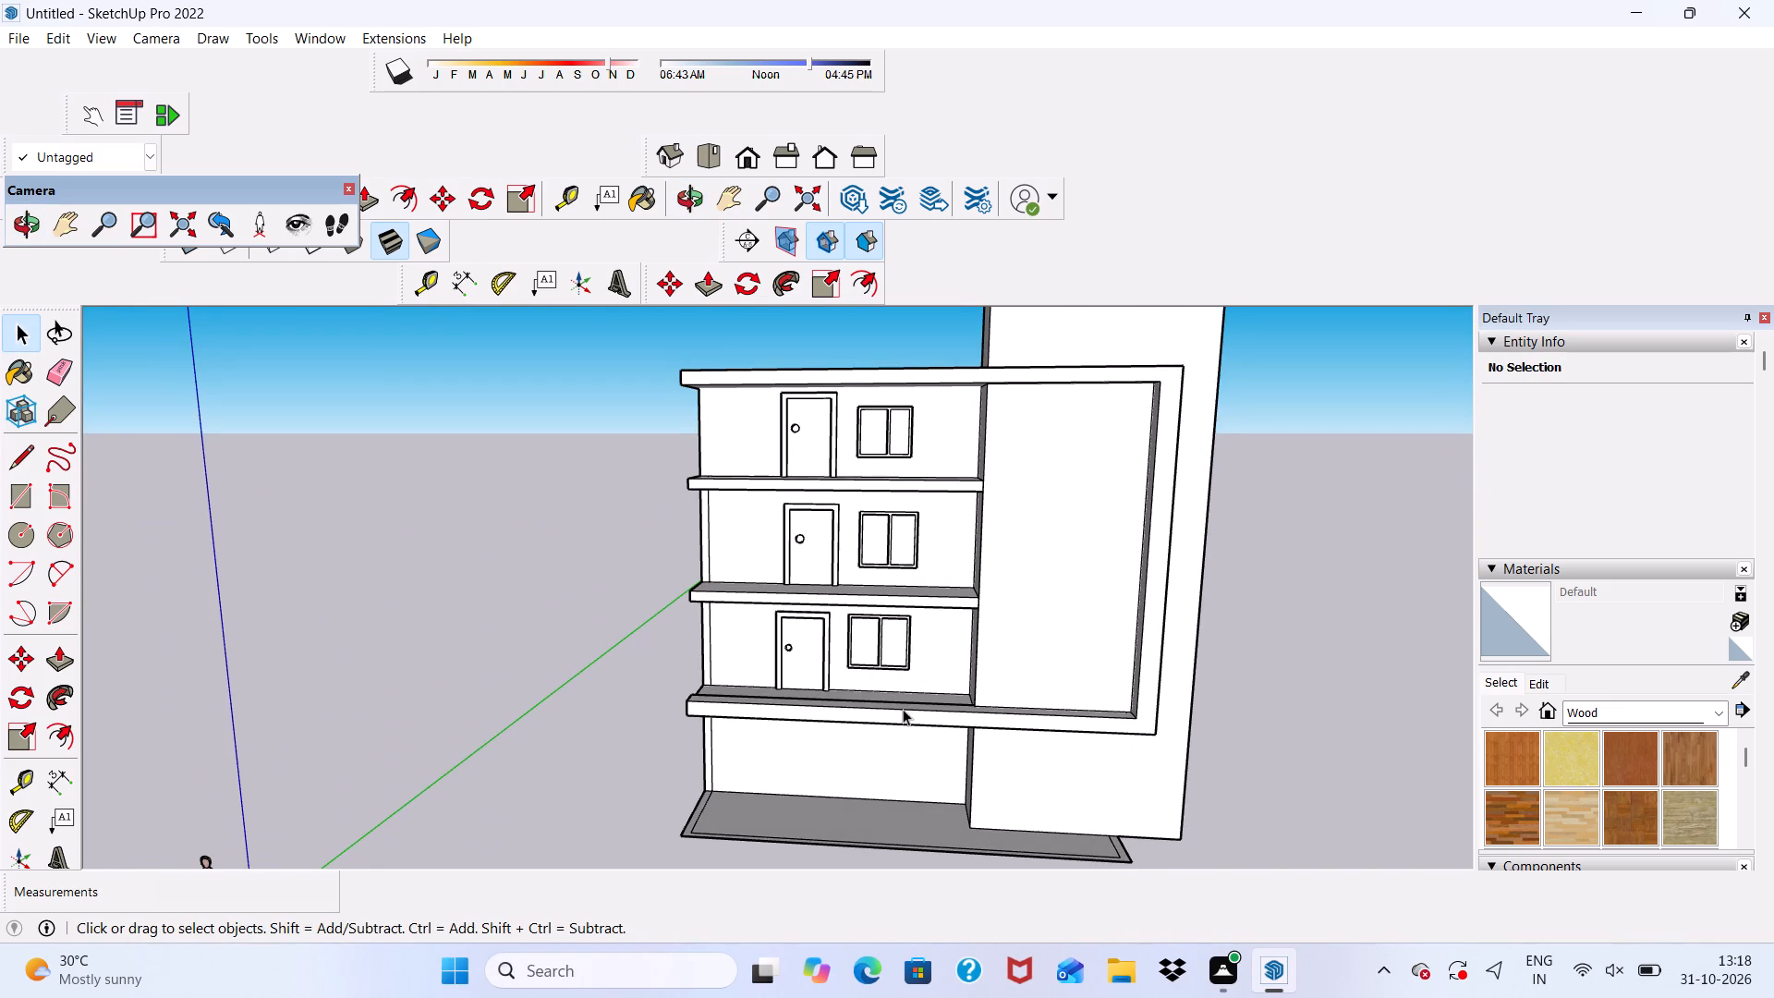
{"action": "middle_click_drag", "start_coordinate": [852, 714], "coordinate": [965, 651]}
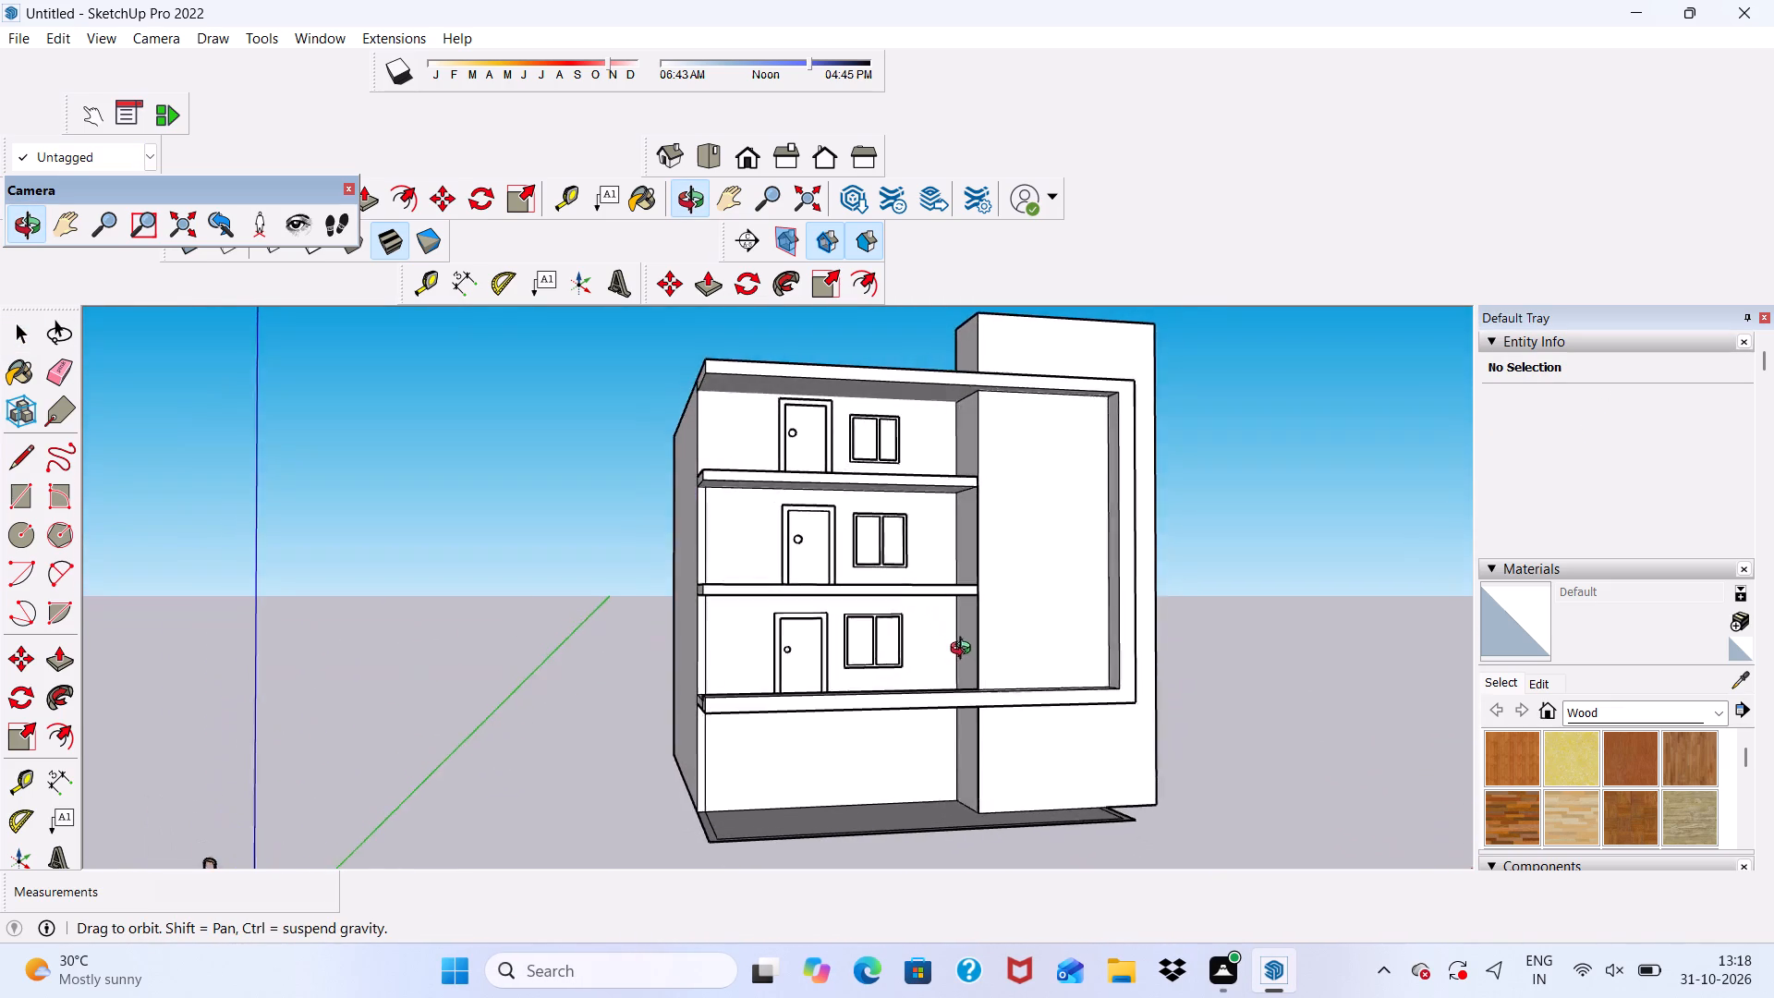
{"action": "middle_click_drag", "start_coordinate": [965, 651], "coordinate": [965, 682]}
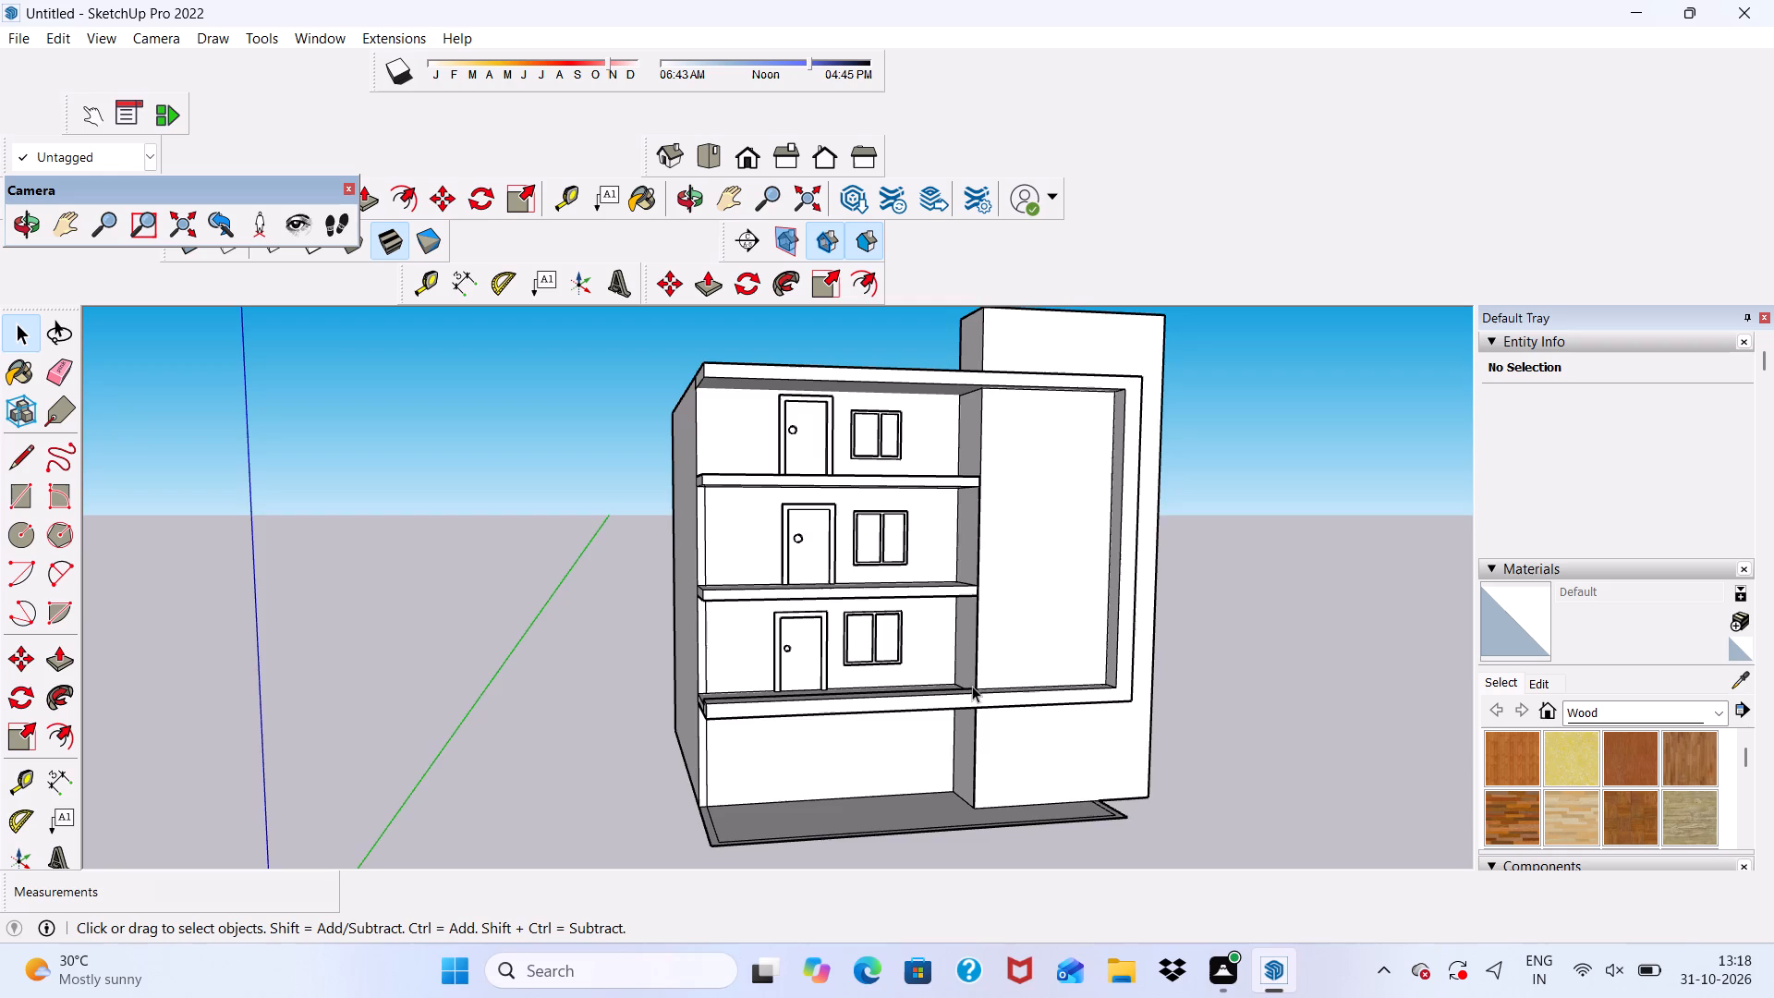
{"action": "key", "text": "space"}
{"action": "scroll", "coordinate": [881, 581], "scroll_direction": "down", "scroll_amount": 4}
{"action": "middle_click_drag", "start_coordinate": [877, 615], "coordinate": [756, 667]}
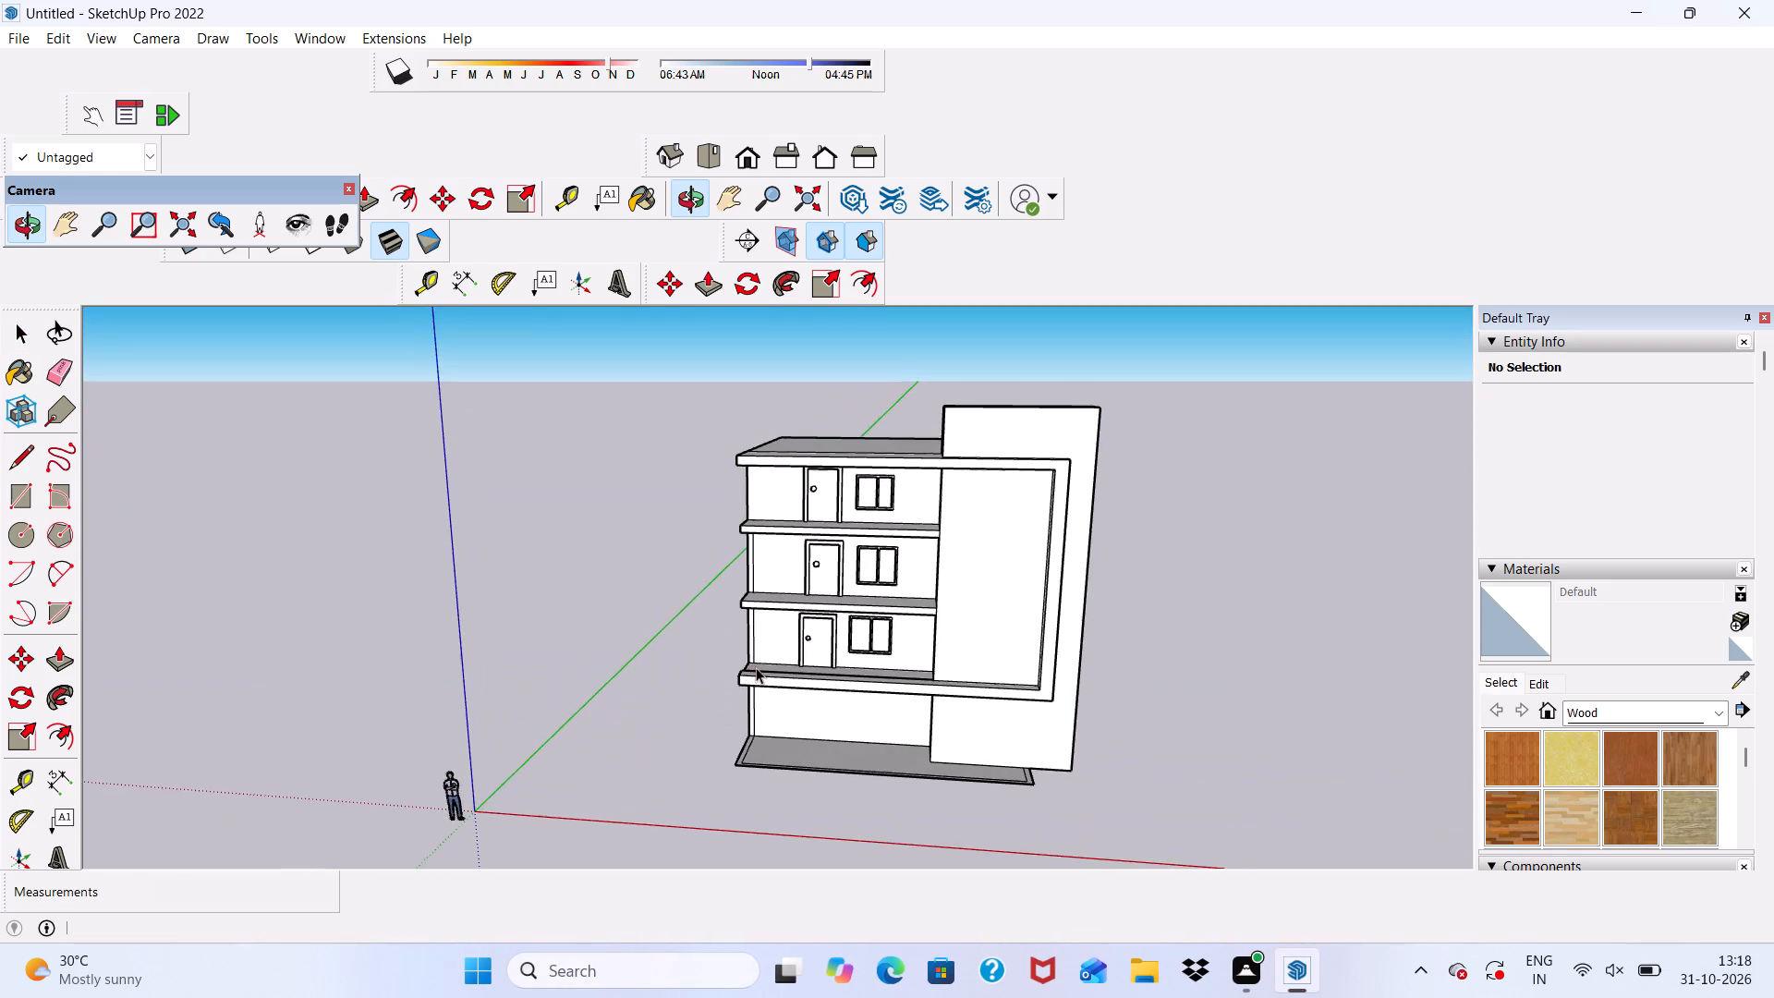
{"action": "scroll", "coordinate": [602, 646], "scroll_direction": "up", "scroll_amount": 1}
{"action": "scroll", "coordinate": [447, 494], "scroll_direction": "down", "scroll_amount": 1}
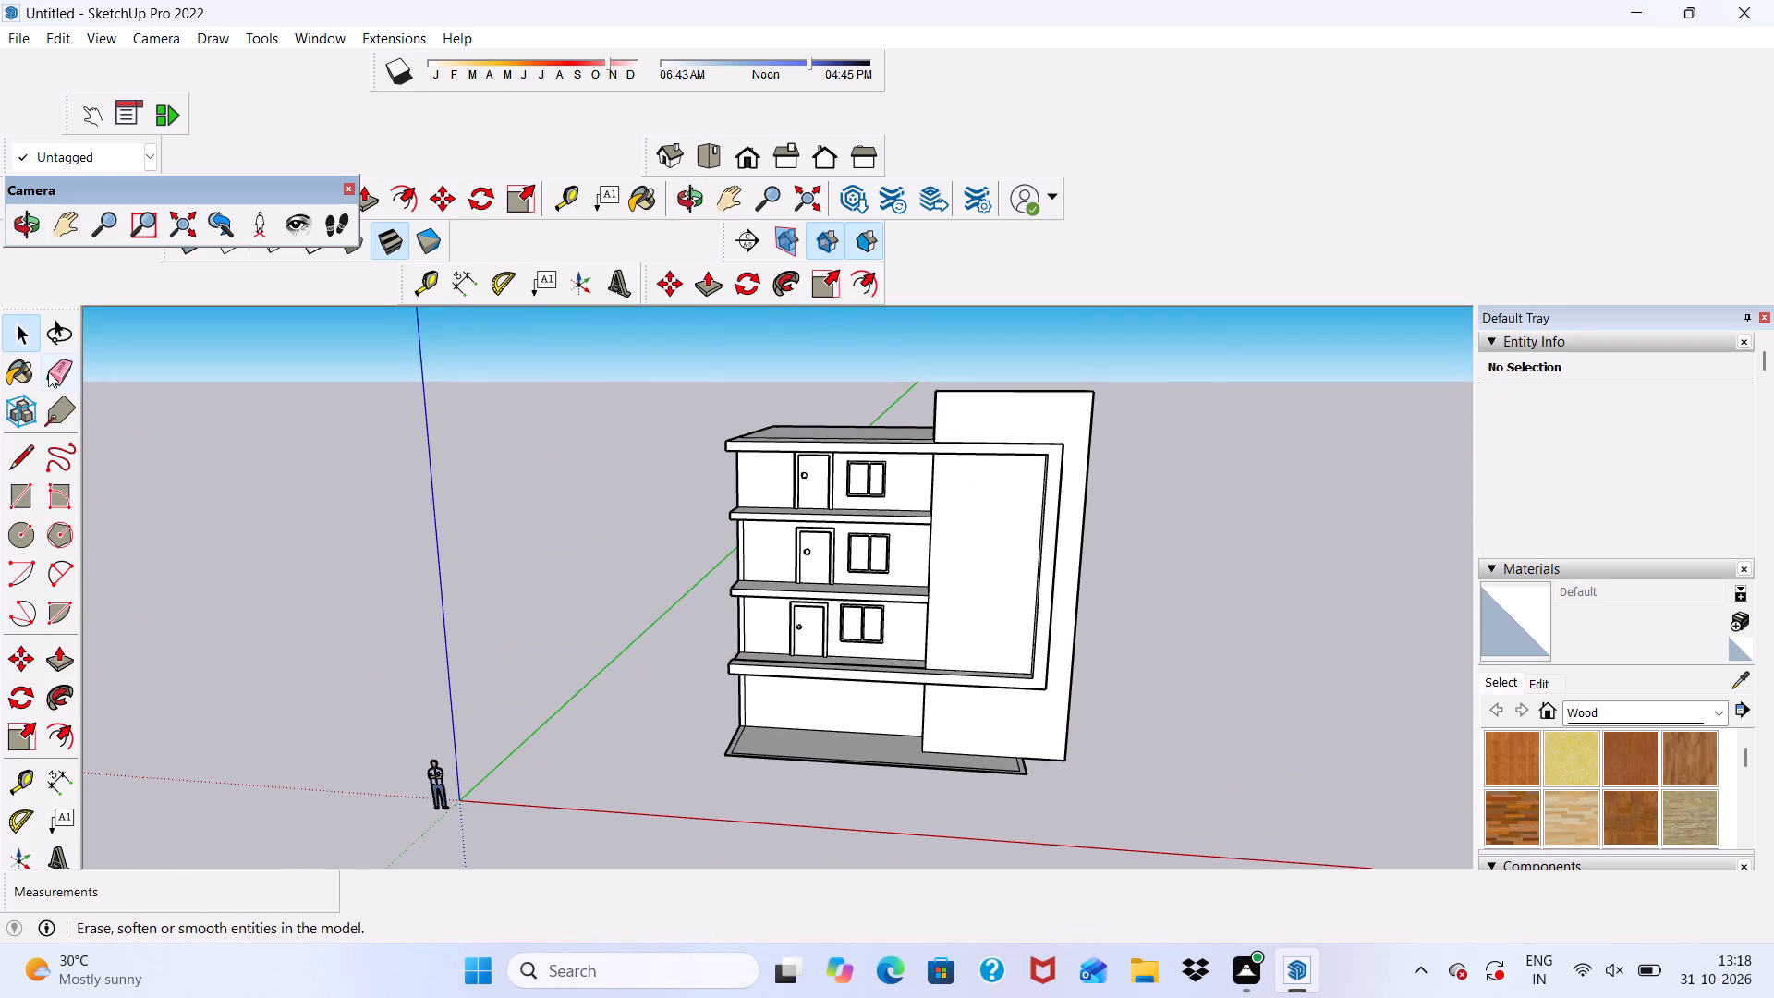
Erase the vertical edges near the outer wall corner on the two lower floors with doors.
{"action": "left_click", "coordinate": [60, 377]}
{"action": "scroll", "coordinate": [703, 532], "scroll_direction": "up", "scroll_amount": 13}
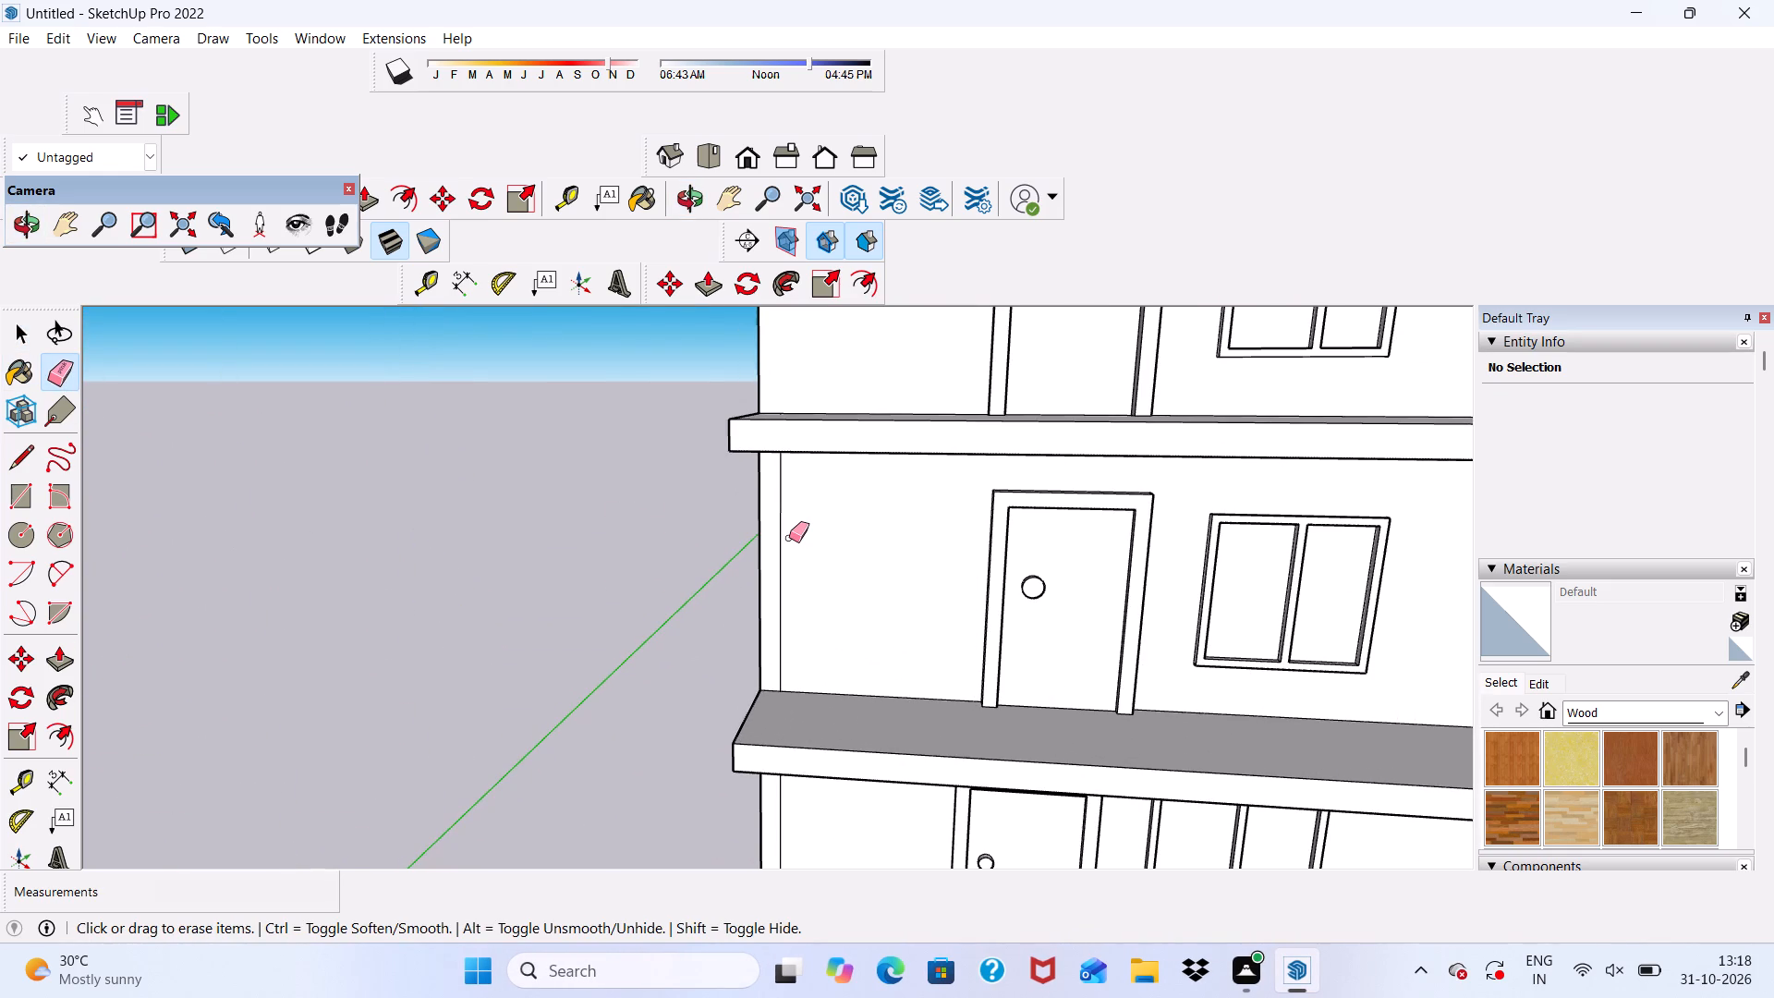
{"action": "left_click", "coordinate": [785, 539]}
{"action": "scroll", "coordinate": [740, 450], "scroll_direction": "down", "scroll_amount": 6}
{"action": "scroll", "coordinate": [762, 631], "scroll_direction": "up", "scroll_amount": 7}
{"action": "scroll", "coordinate": [752, 640], "scroll_direction": "down", "scroll_amount": 1}
{"action": "left_click", "coordinate": [771, 697]}
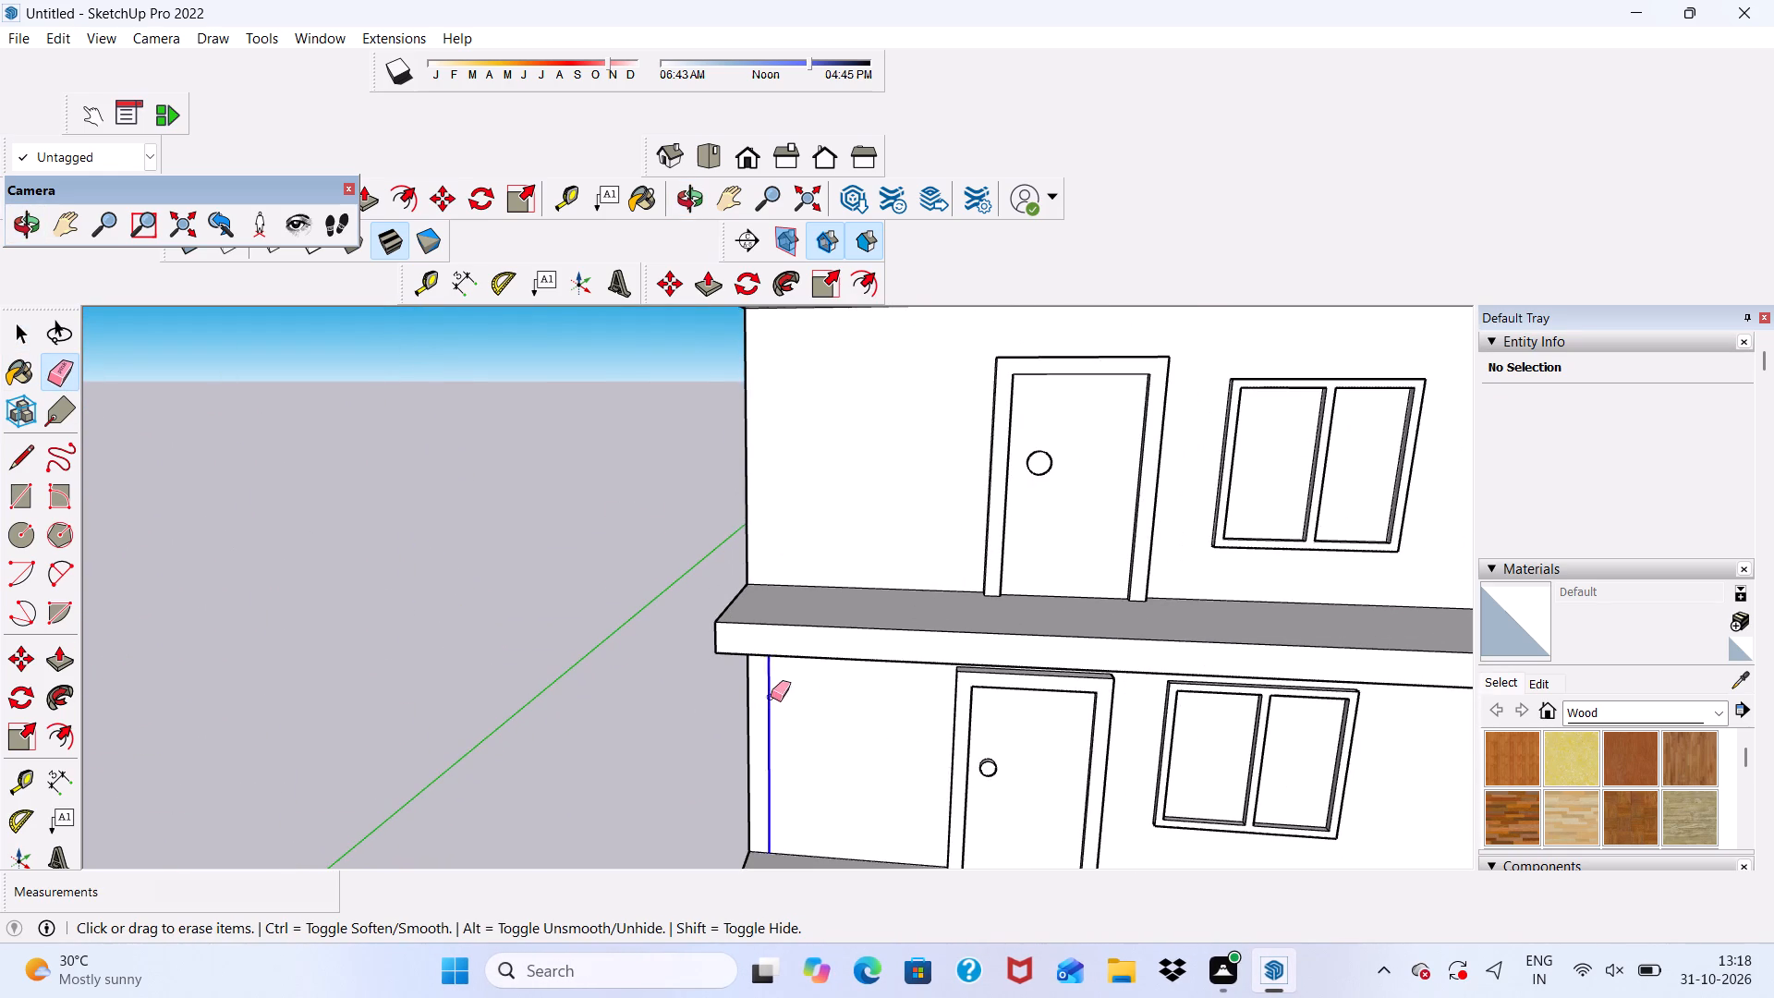
Erase the lengthwise and crosswise dividing edges on the underside of the lowest balcony slab.
{"action": "scroll", "coordinate": [759, 572], "scroll_direction": "down", "scroll_amount": 12}
{"action": "middle_click_drag", "start_coordinate": [821, 649], "coordinate": [809, 539]}
{"action": "scroll", "coordinate": [796, 743], "scroll_direction": "up", "scroll_amount": 11}
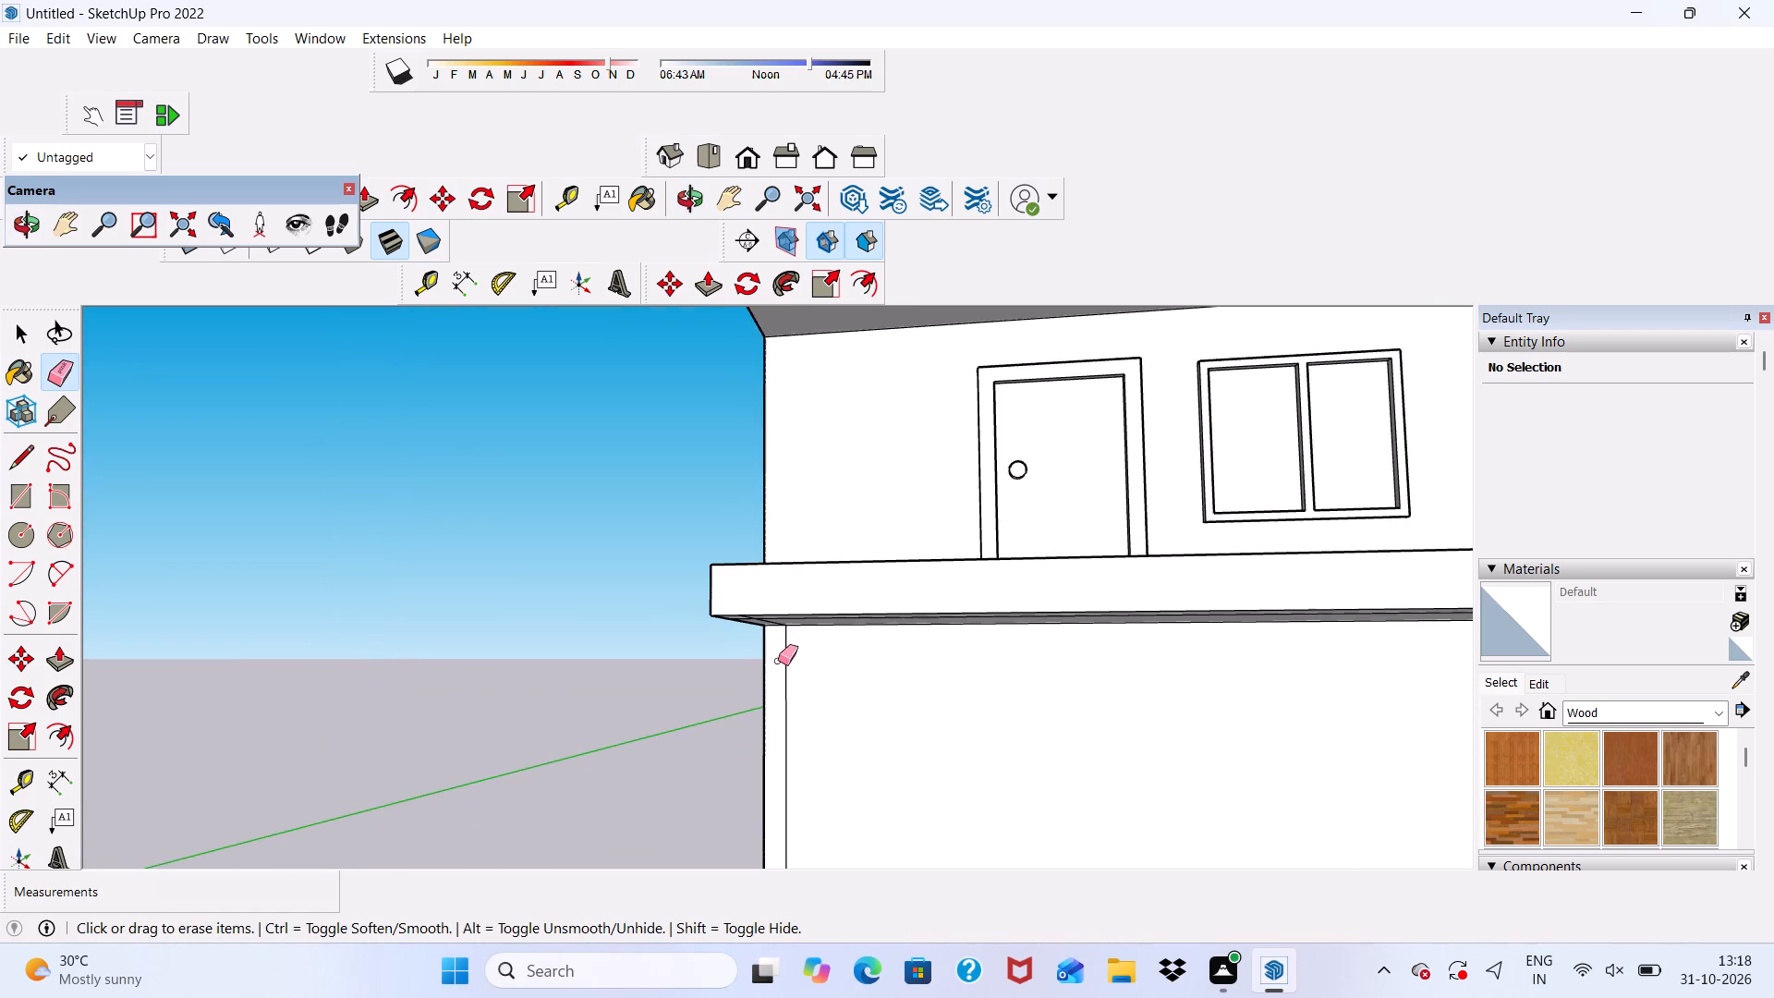
{"action": "scroll", "coordinate": [780, 650], "scroll_direction": "up", "scroll_amount": 2}
{"action": "middle_click_drag", "start_coordinate": [780, 650], "coordinate": [773, 534]}
{"action": "left_click_drag", "start_coordinate": [768, 538], "coordinate": [764, 583]}
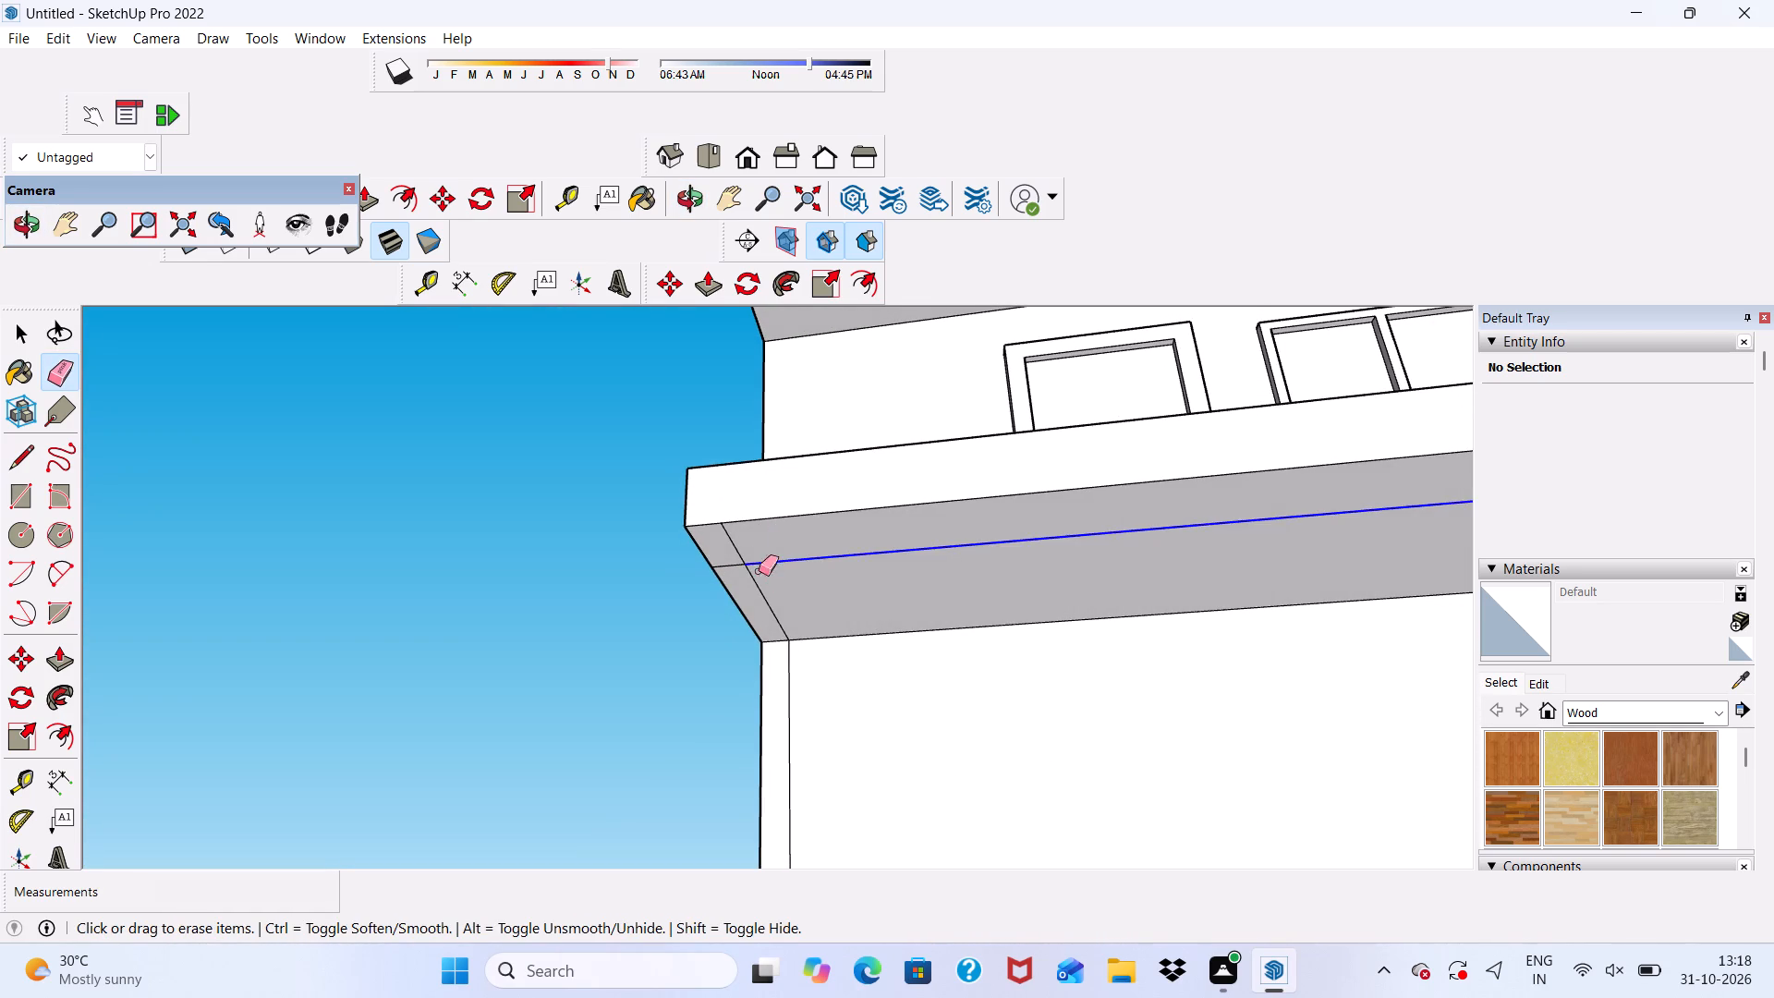
{"action": "left_click_drag", "start_coordinate": [736, 542], "coordinate": [772, 597]}
Examine the cleaned facade, the lowest slab's end and the ground-floor wall from several angles for remaining stray edges.
{"action": "scroll", "coordinate": [764, 542], "scroll_direction": "down", "scroll_amount": 6}
{"action": "middle_click_drag", "start_coordinate": [893, 566], "coordinate": [905, 598]}
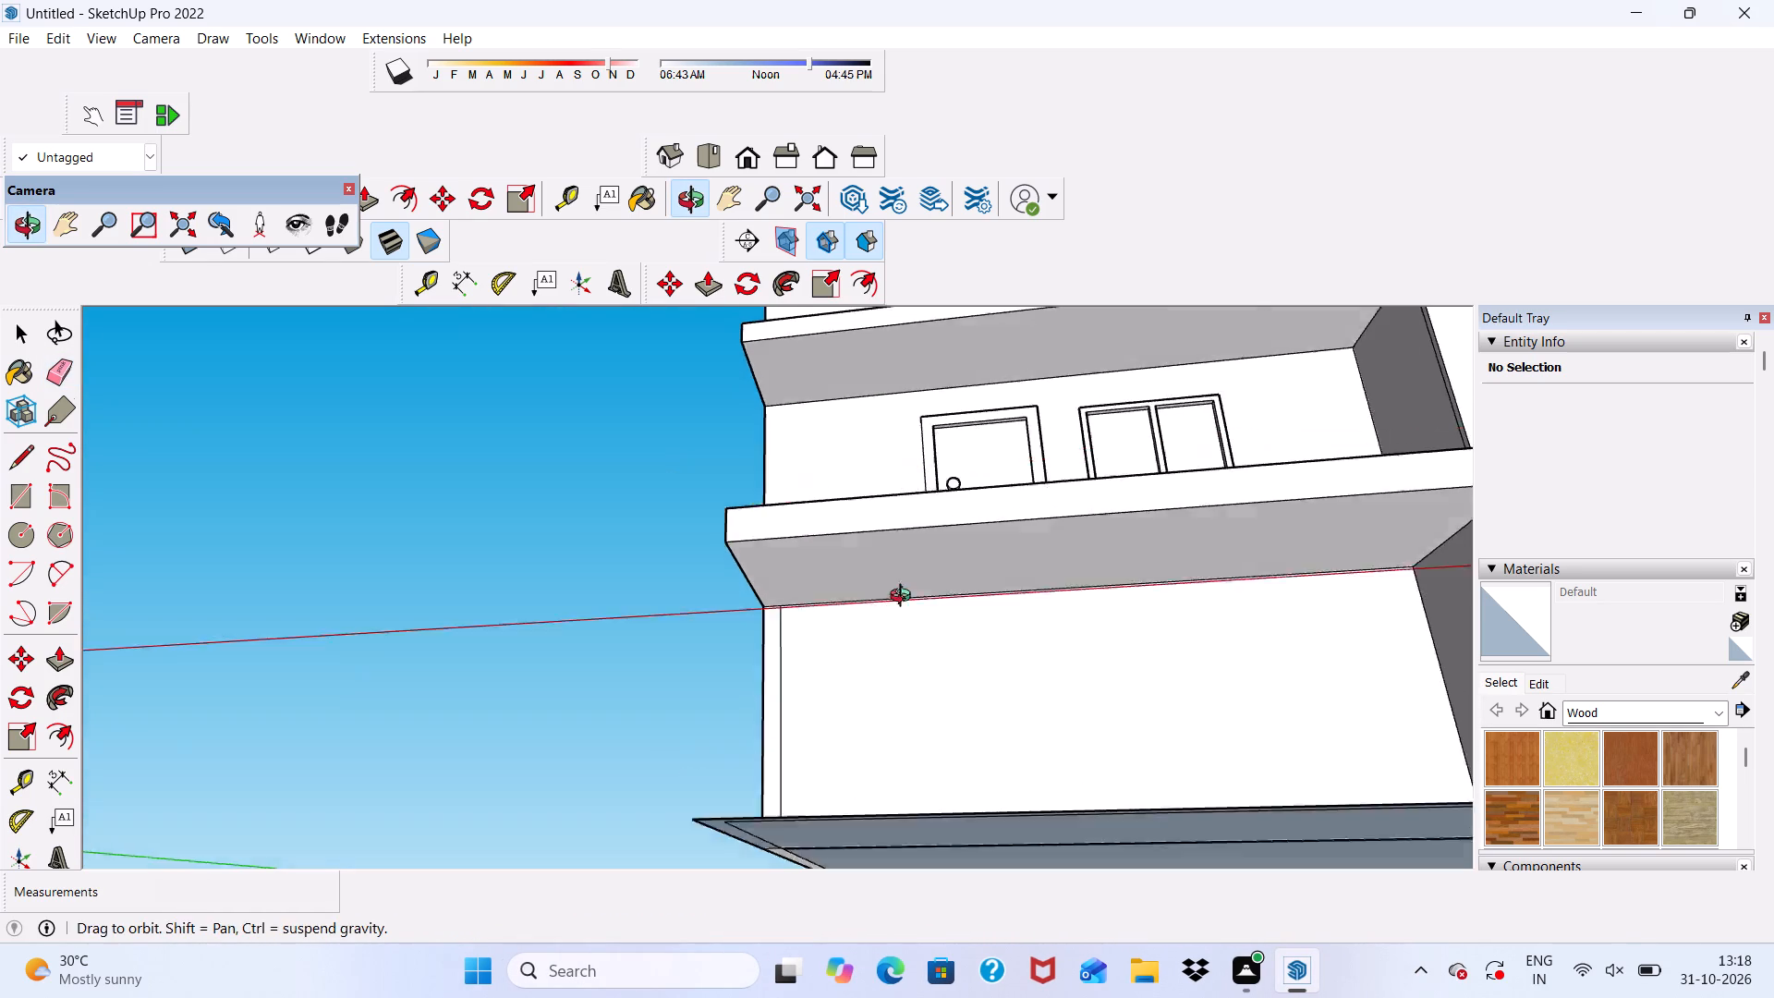
{"action": "middle_click_drag", "start_coordinate": [905, 598], "coordinate": [911, 676]}
{"action": "scroll", "coordinate": [894, 585], "scroll_direction": "up", "scroll_amount": 1}
{"action": "scroll", "coordinate": [879, 555], "scroll_direction": "down", "scroll_amount": 8}
{"action": "middle_click_drag", "start_coordinate": [881, 507], "coordinate": [806, 726]}
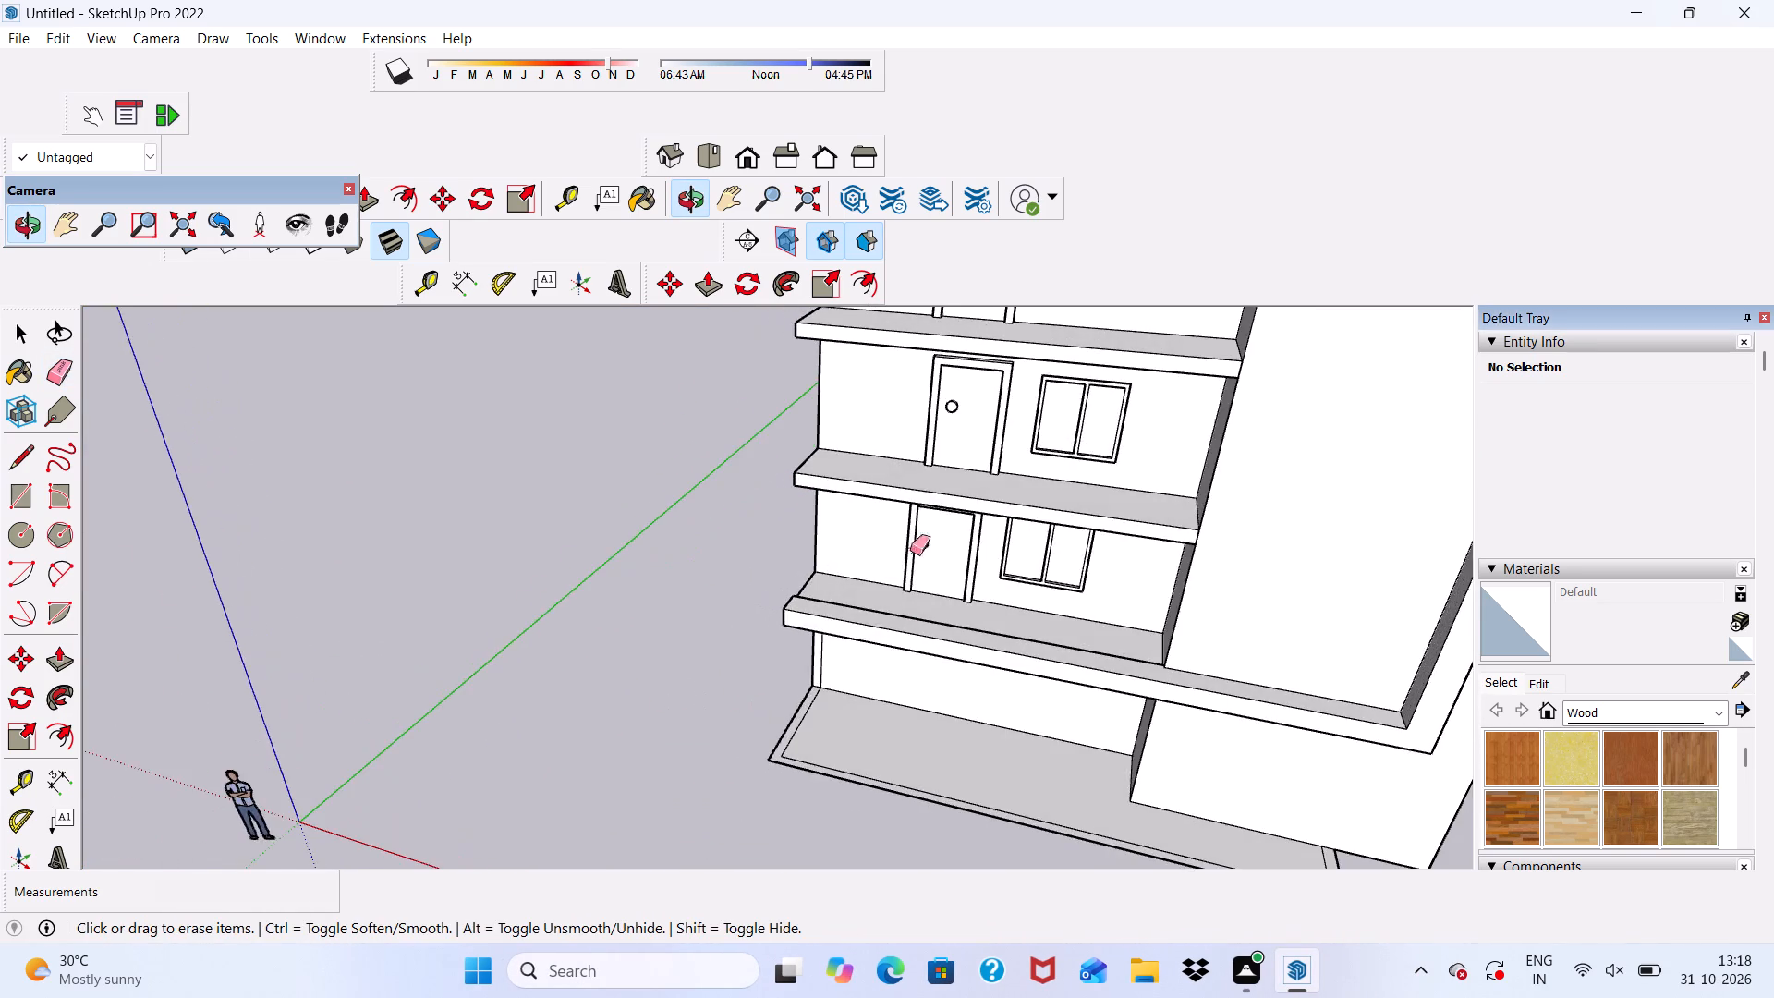
{"action": "scroll", "coordinate": [882, 500], "scroll_direction": "down", "scroll_amount": 5}
{"action": "middle_click_drag", "start_coordinate": [904, 565], "coordinate": [930, 472]}
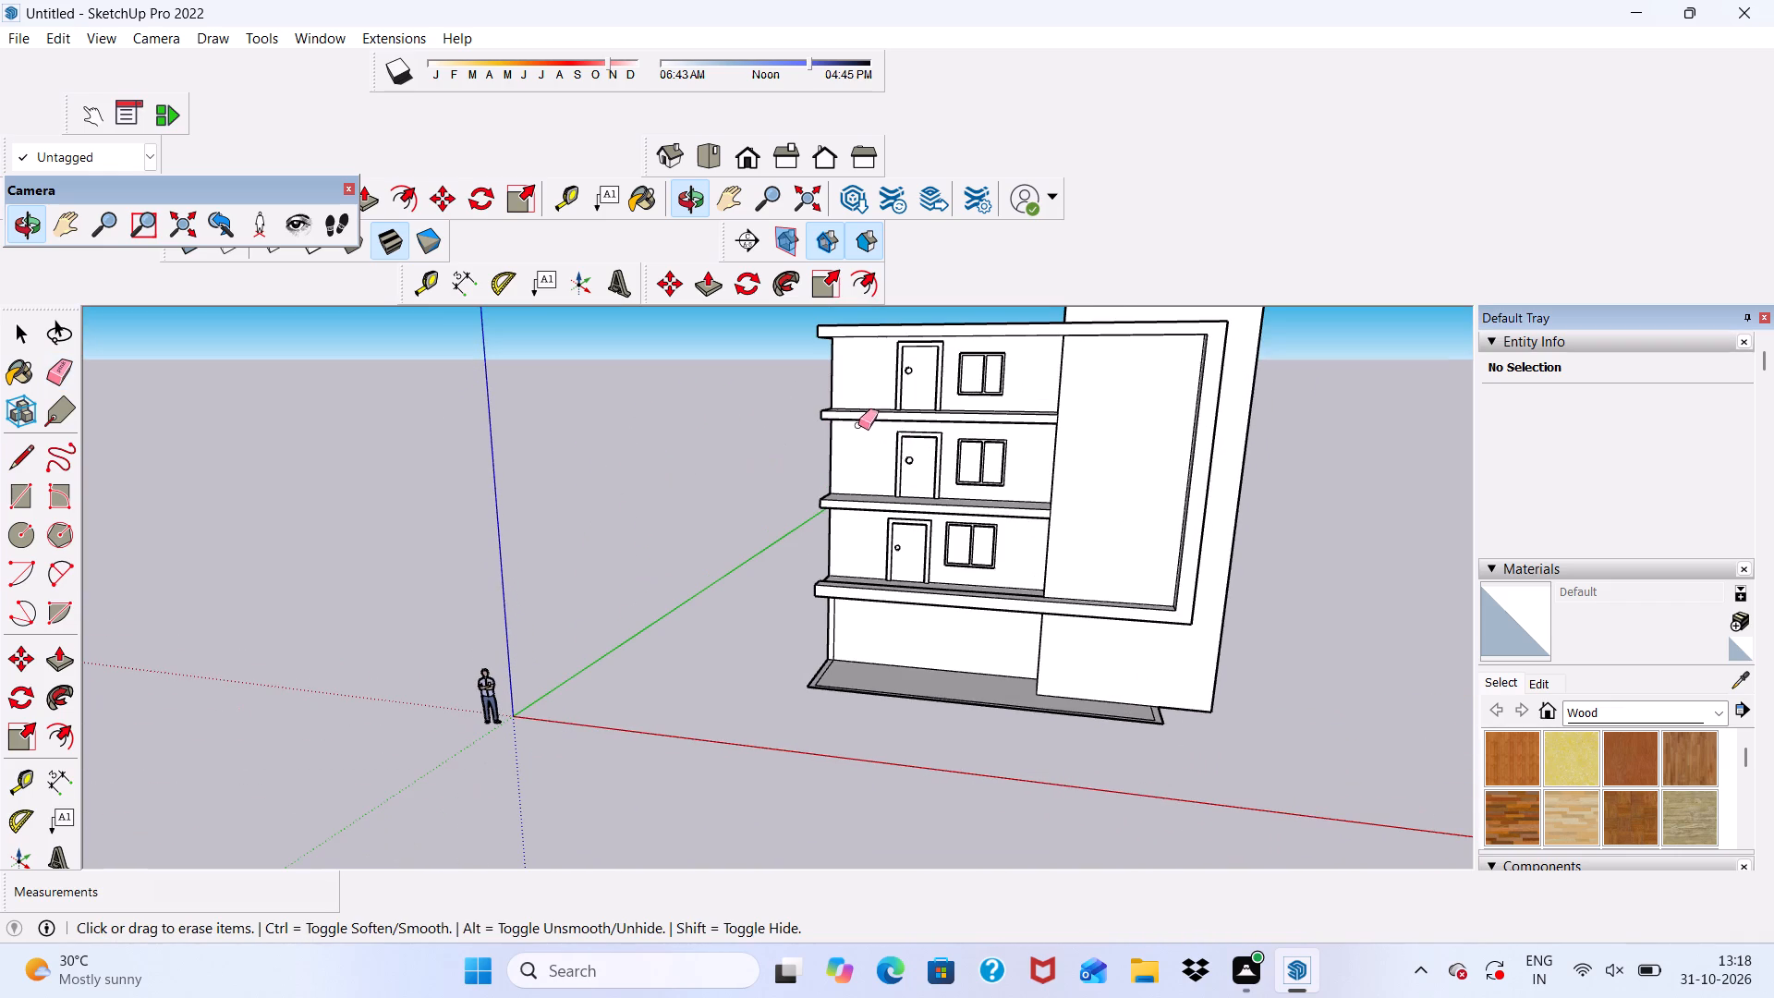
{"action": "scroll", "coordinate": [845, 420], "scroll_direction": "up", "scroll_amount": 5}
{"action": "scroll", "coordinate": [845, 420], "scroll_direction": "down", "scroll_amount": 4}
{"action": "middle_click_drag", "start_coordinate": [845, 434], "coordinate": [919, 529]}
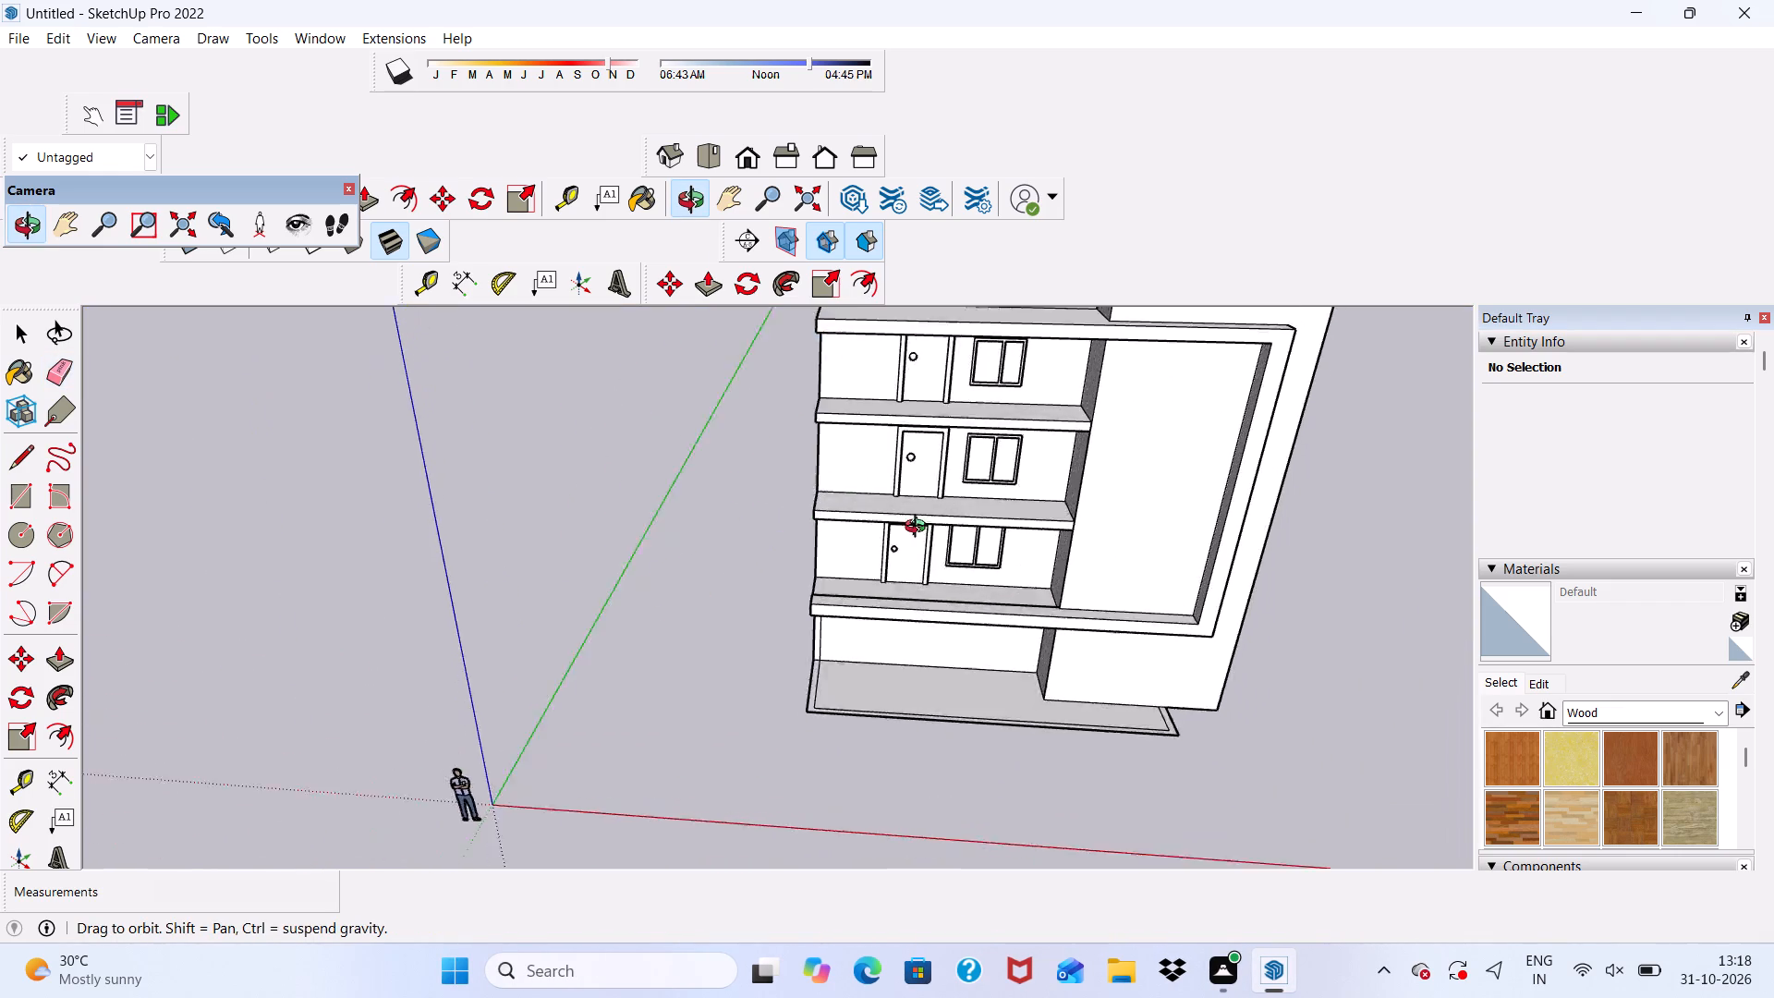
{"action": "middle_click_drag", "start_coordinate": [919, 529], "coordinate": [1122, 590]}
{"action": "scroll", "coordinate": [762, 559], "scroll_direction": "up", "scroll_amount": 13}
{"action": "middle_click_drag", "start_coordinate": [816, 666], "coordinate": [950, 615]}
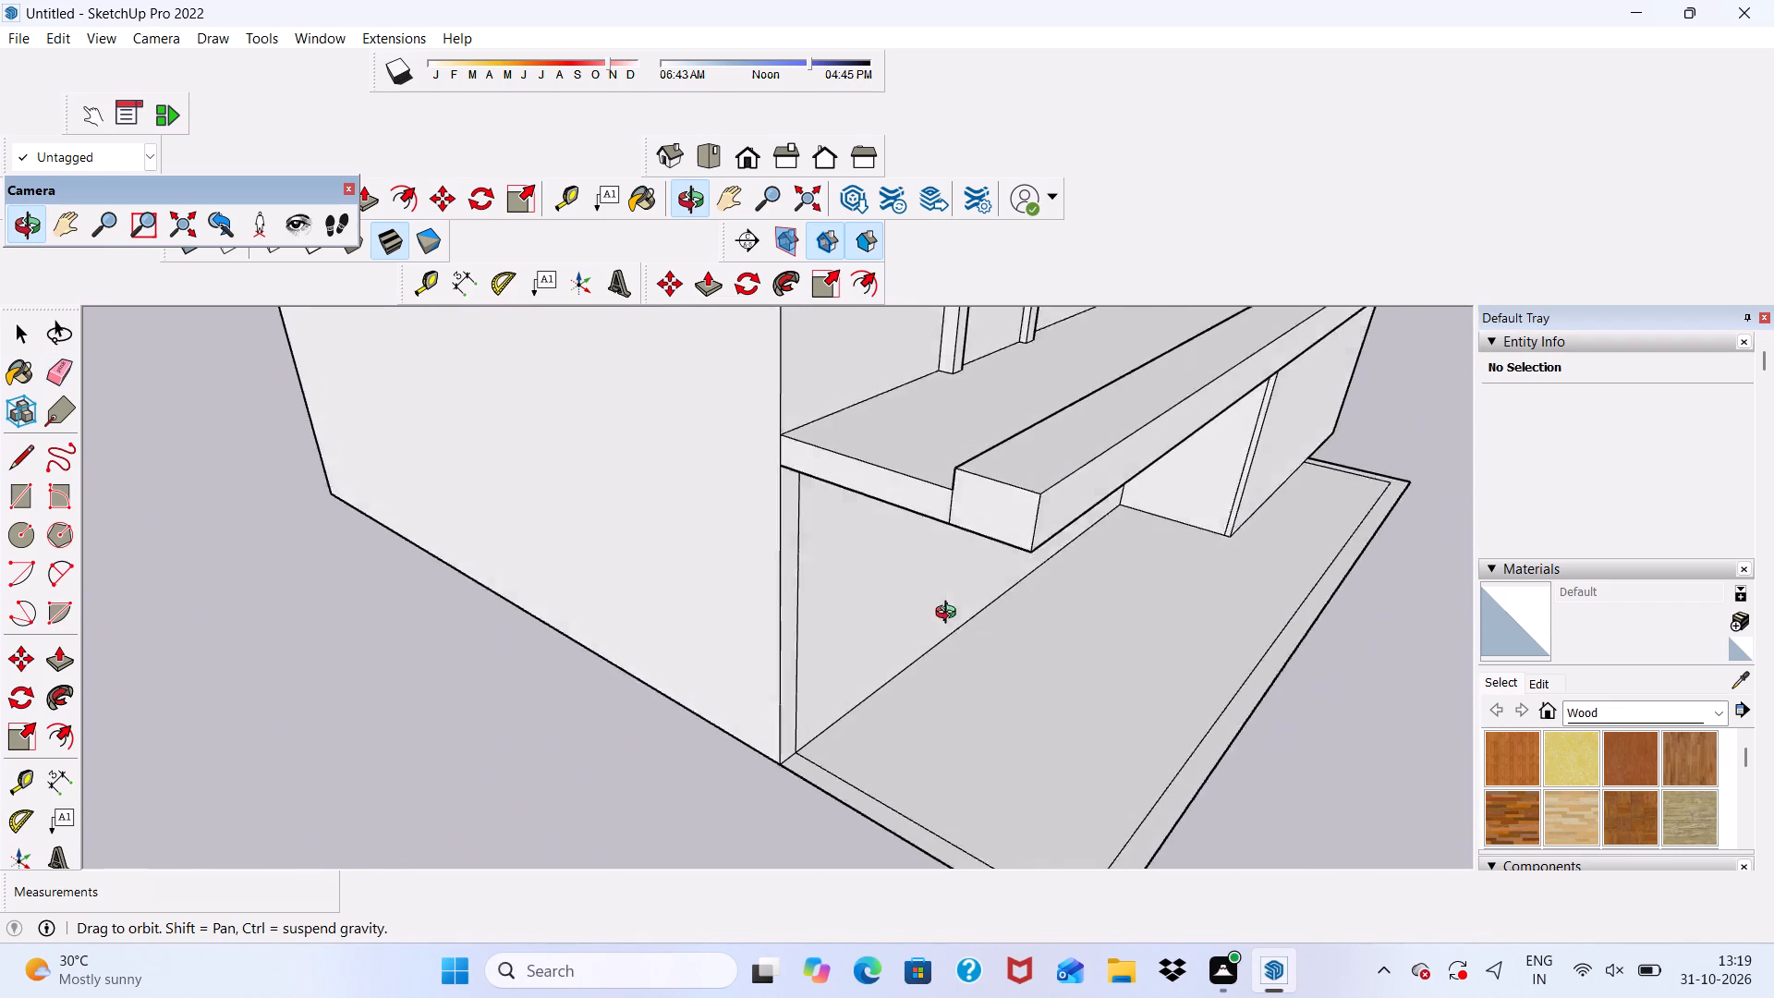
{"action": "middle_click_drag", "start_coordinate": [950, 615], "coordinate": [683, 526]}
{"action": "scroll", "coordinate": [738, 517], "scroll_direction": "down", "scroll_amount": 7}
{"action": "middle_click_drag", "start_coordinate": [831, 542], "coordinate": [772, 514]}
Select the ground-floor front wall face beneath the lowest balcony slab.
{"action": "key", "text": "space"}
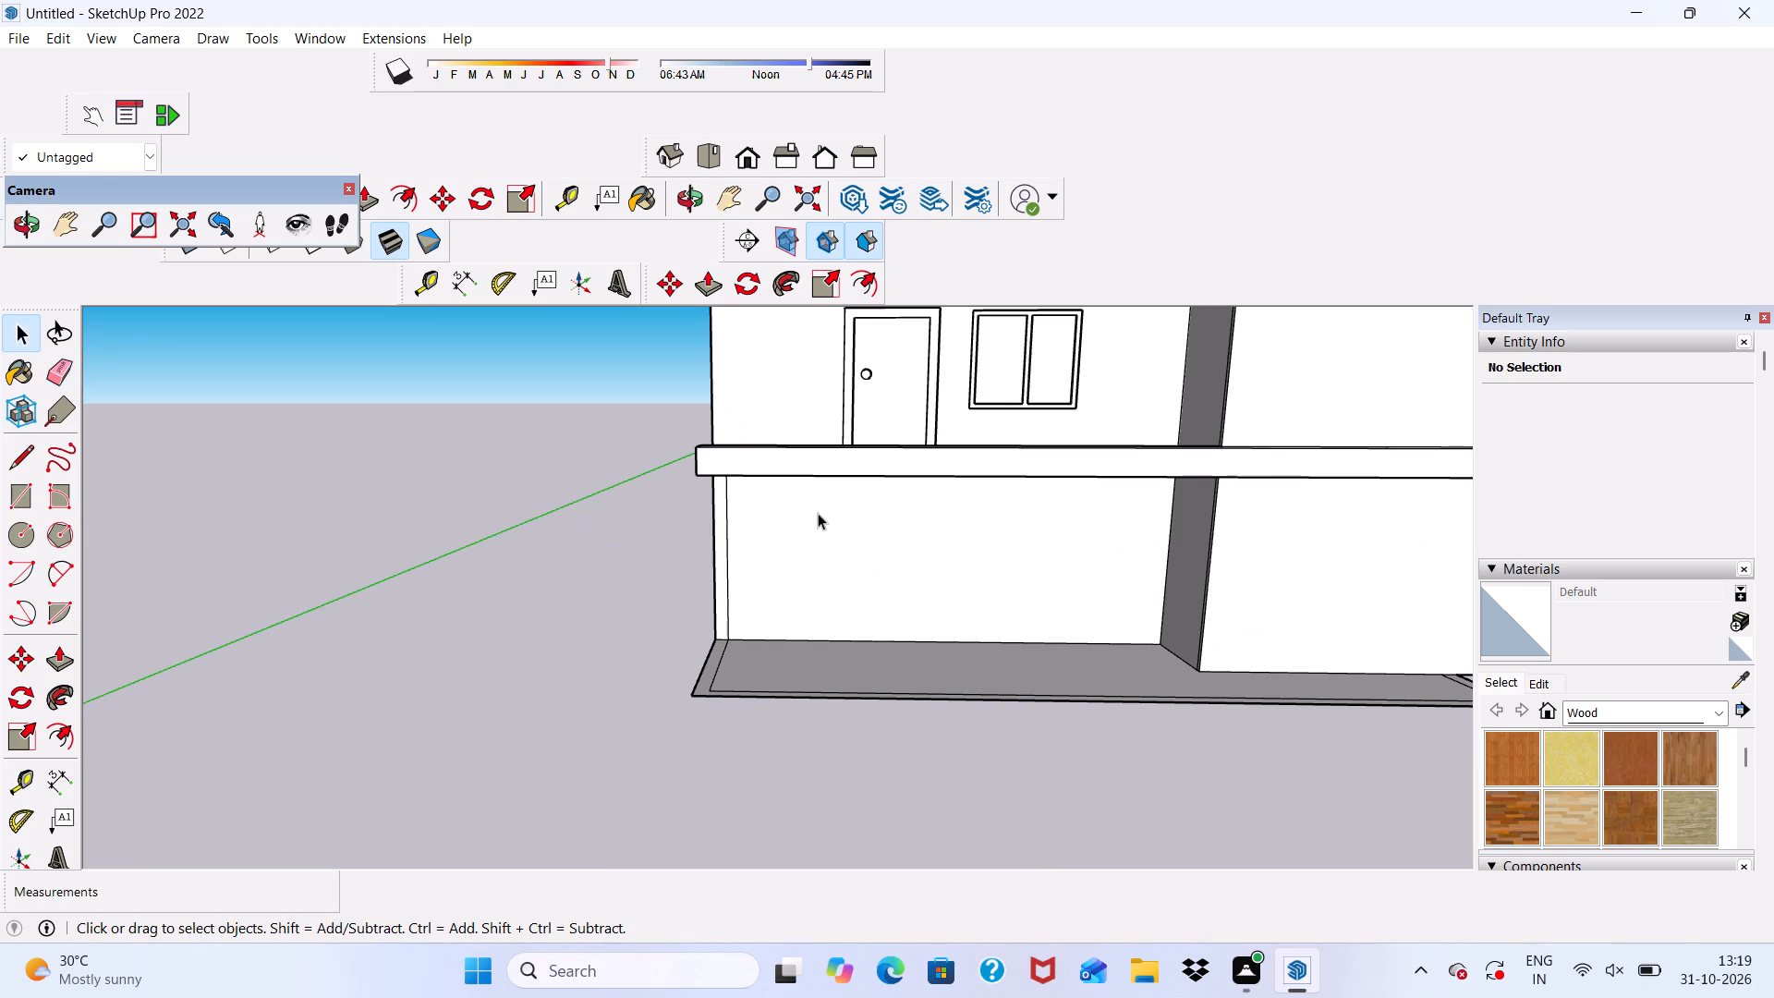
{"action": "left_click", "coordinate": [815, 506]}
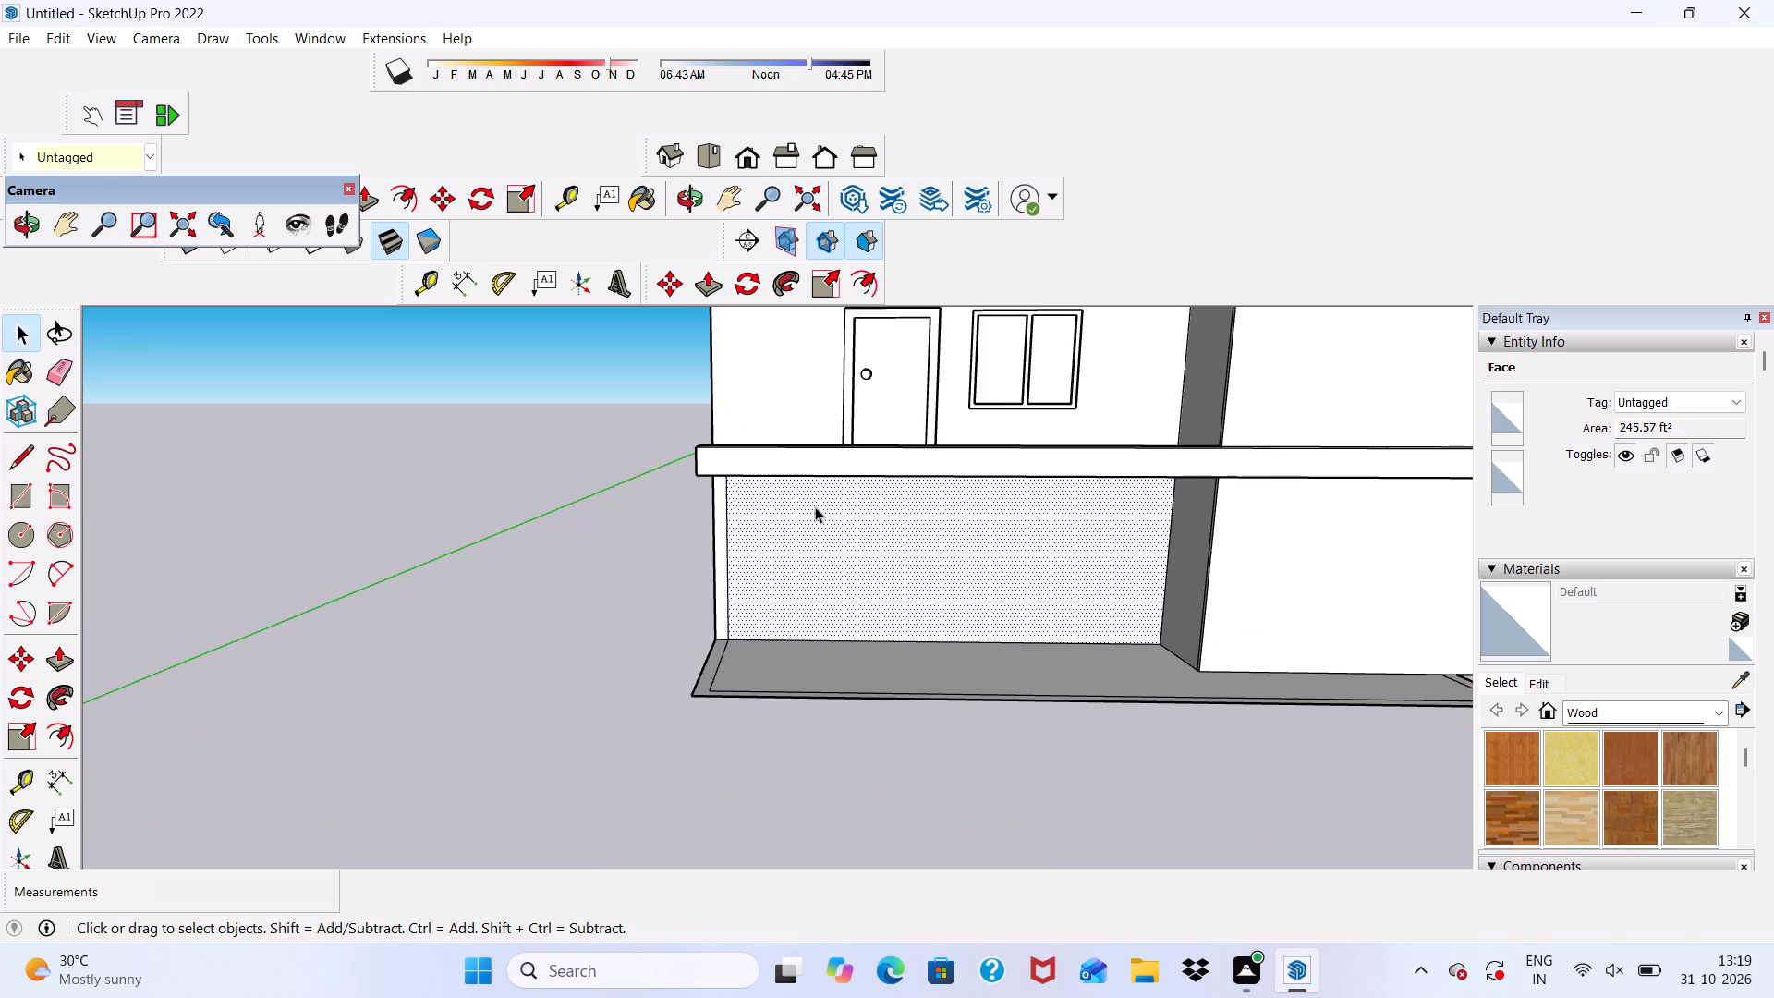
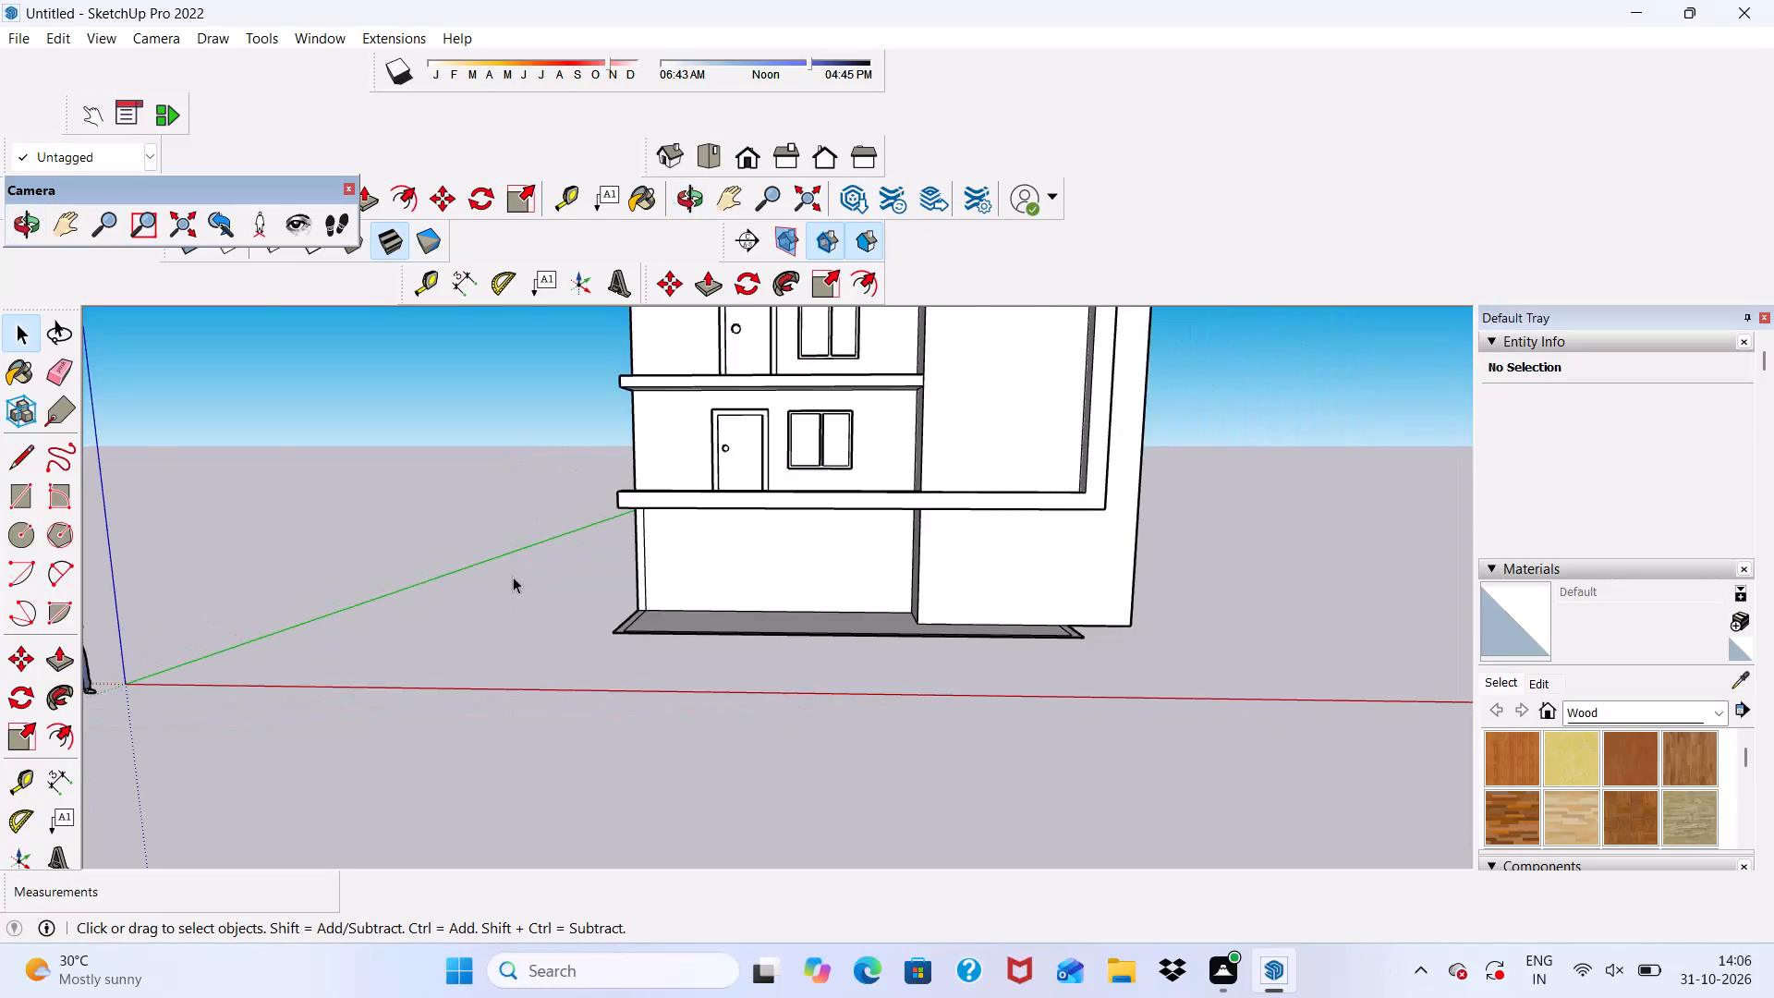
Offset the top face of the uppermost door floor's balcony slab inward by 9".
{"action": "scroll", "coordinate": [629, 383], "scroll_direction": "up", "scroll_amount": 9}
{"action": "middle_click_drag", "start_coordinate": [747, 554], "coordinate": [751, 541]}
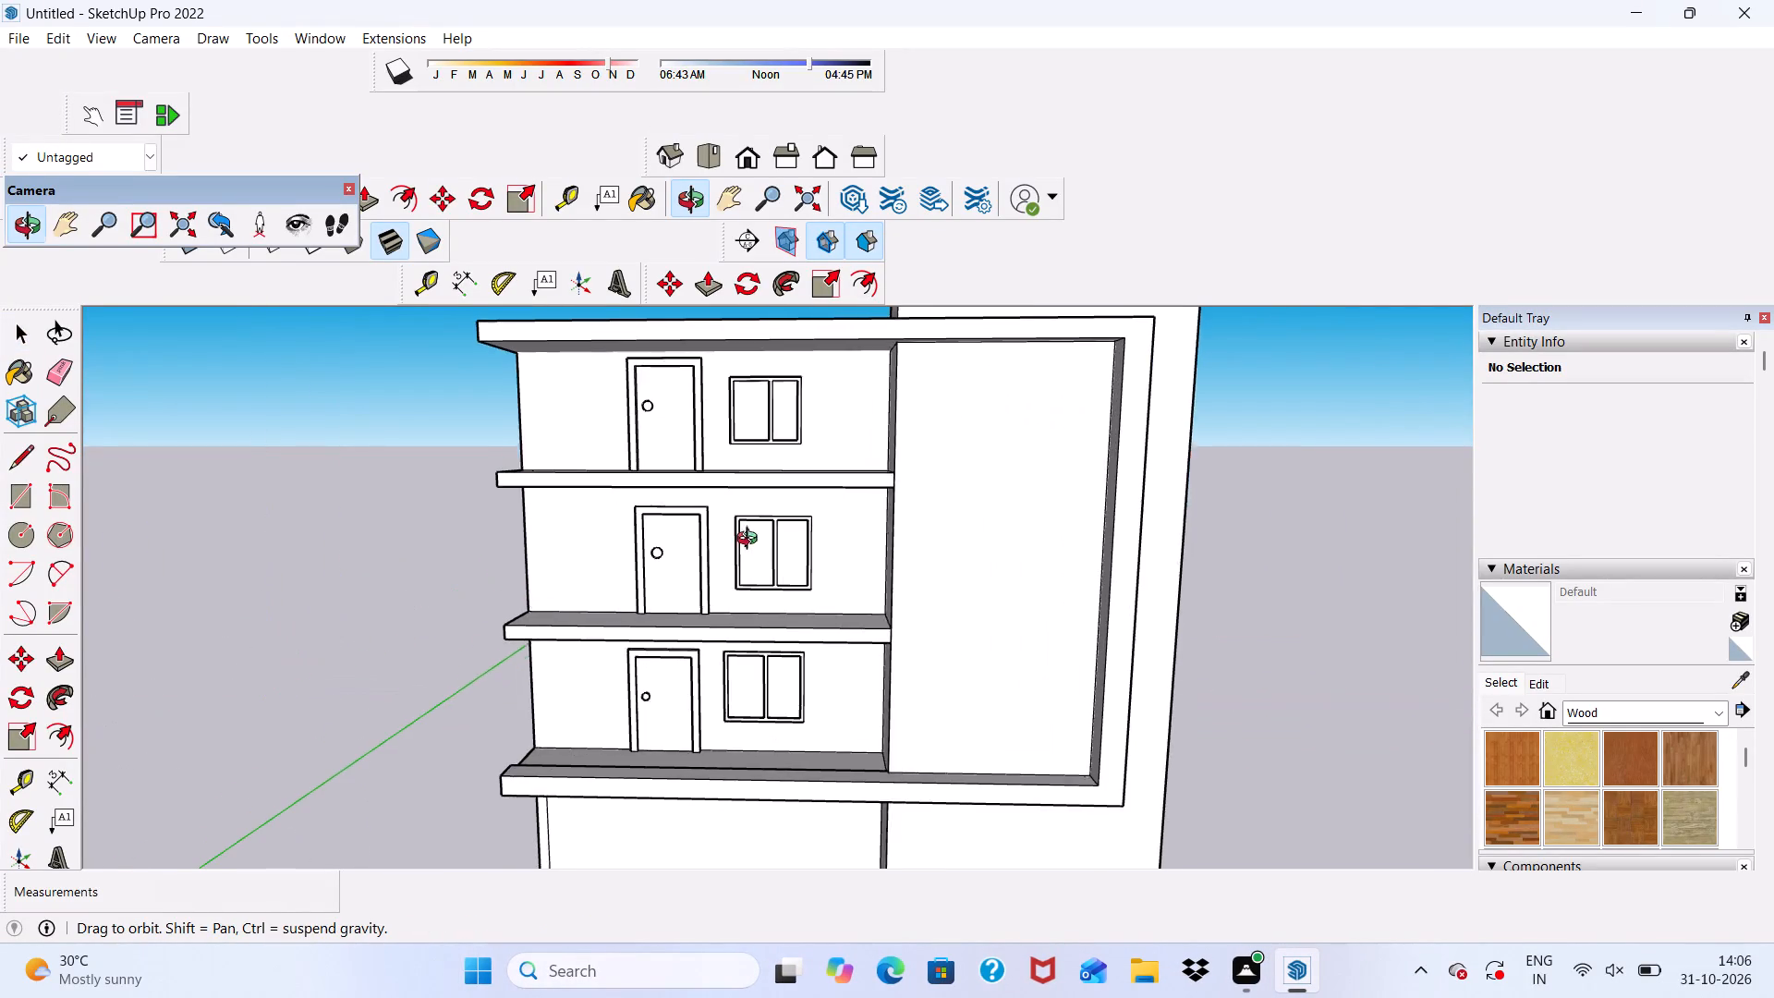
{"action": "middle_click_drag", "start_coordinate": [751, 541], "coordinate": [742, 581]}
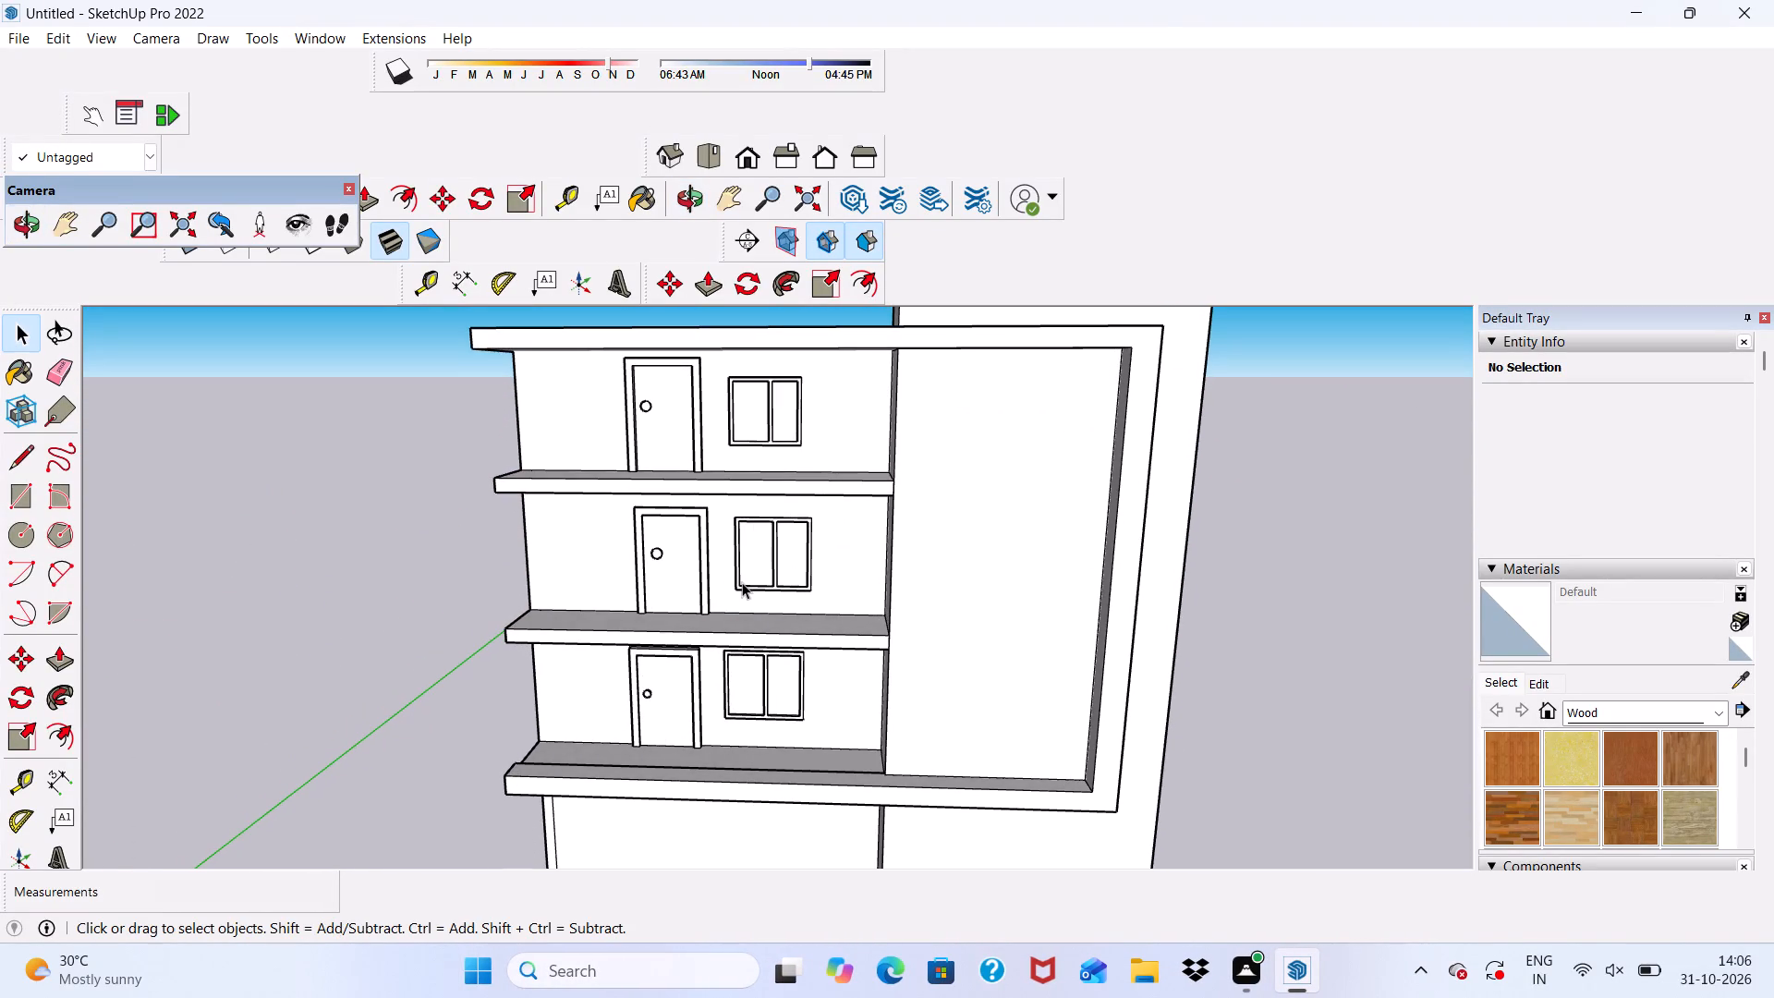
{"action": "scroll", "coordinate": [763, 513], "scroll_direction": "up", "scroll_amount": 4}
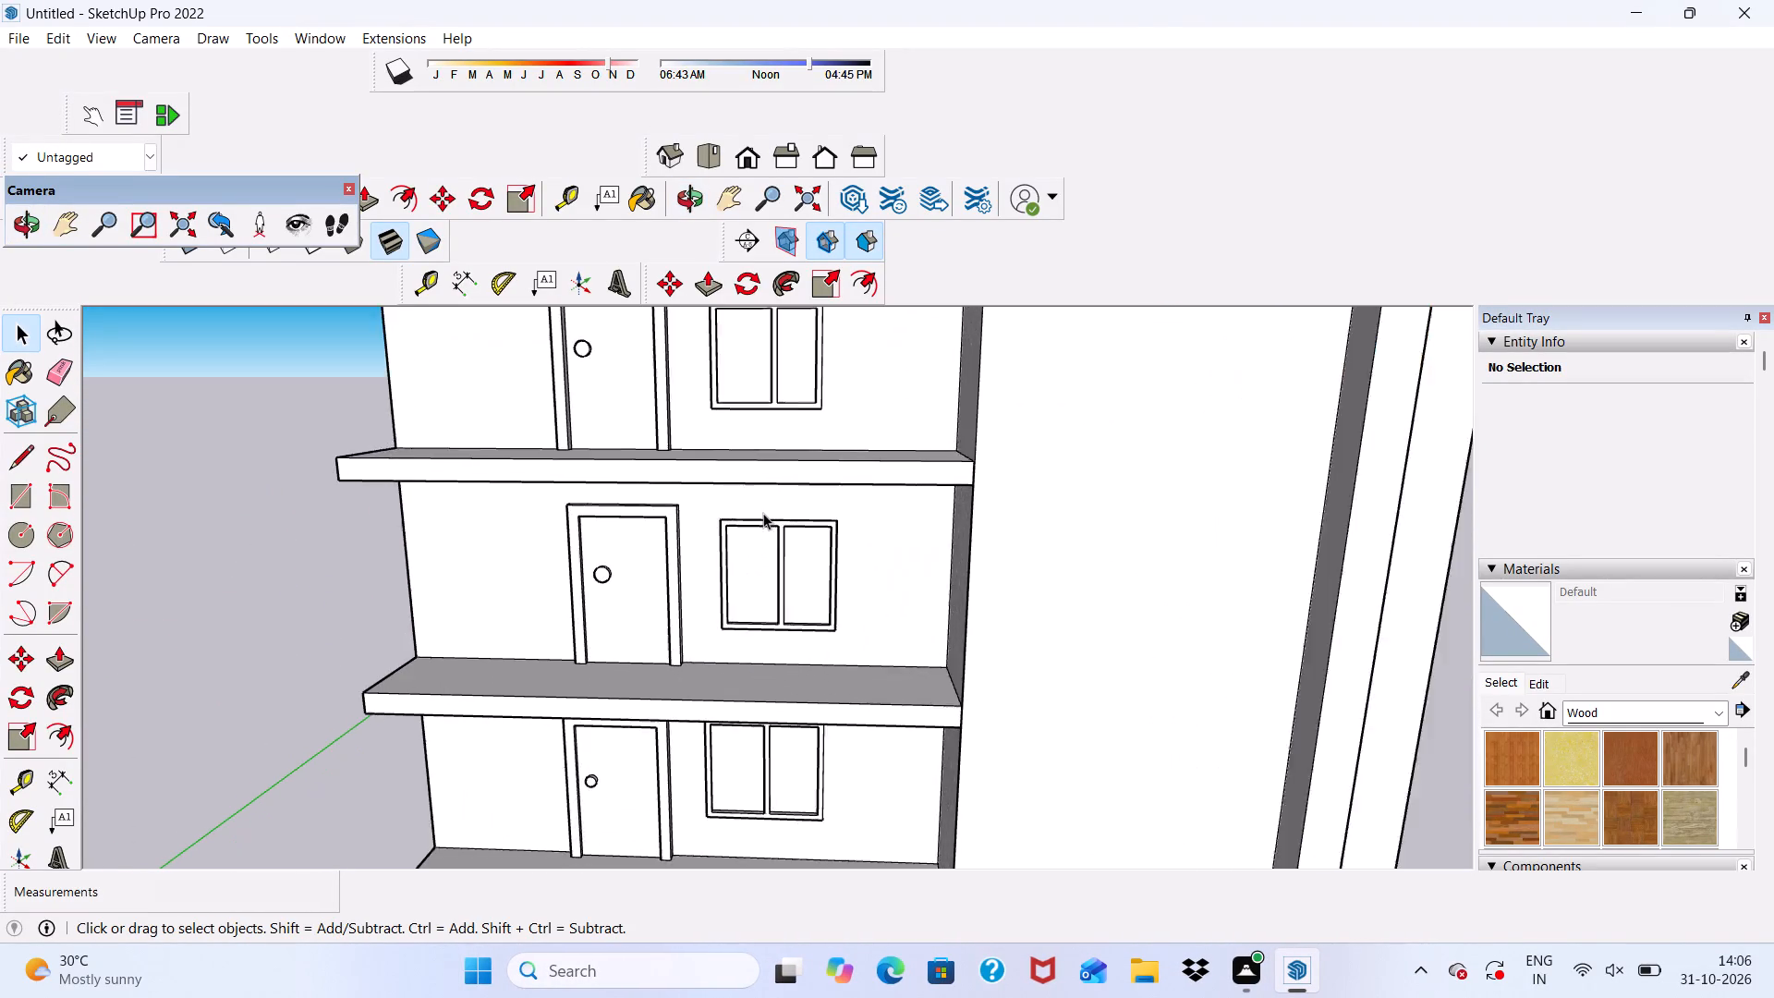
{"action": "scroll", "coordinate": [763, 513], "scroll_direction": "up", "scroll_amount": 3}
{"action": "scroll", "coordinate": [763, 513], "scroll_direction": "down", "scroll_amount": 2}
{"action": "scroll", "coordinate": [658, 526], "scroll_direction": "down", "scroll_amount": 5}
{"action": "middle_click_drag", "start_coordinate": [658, 526], "coordinate": [624, 628]}
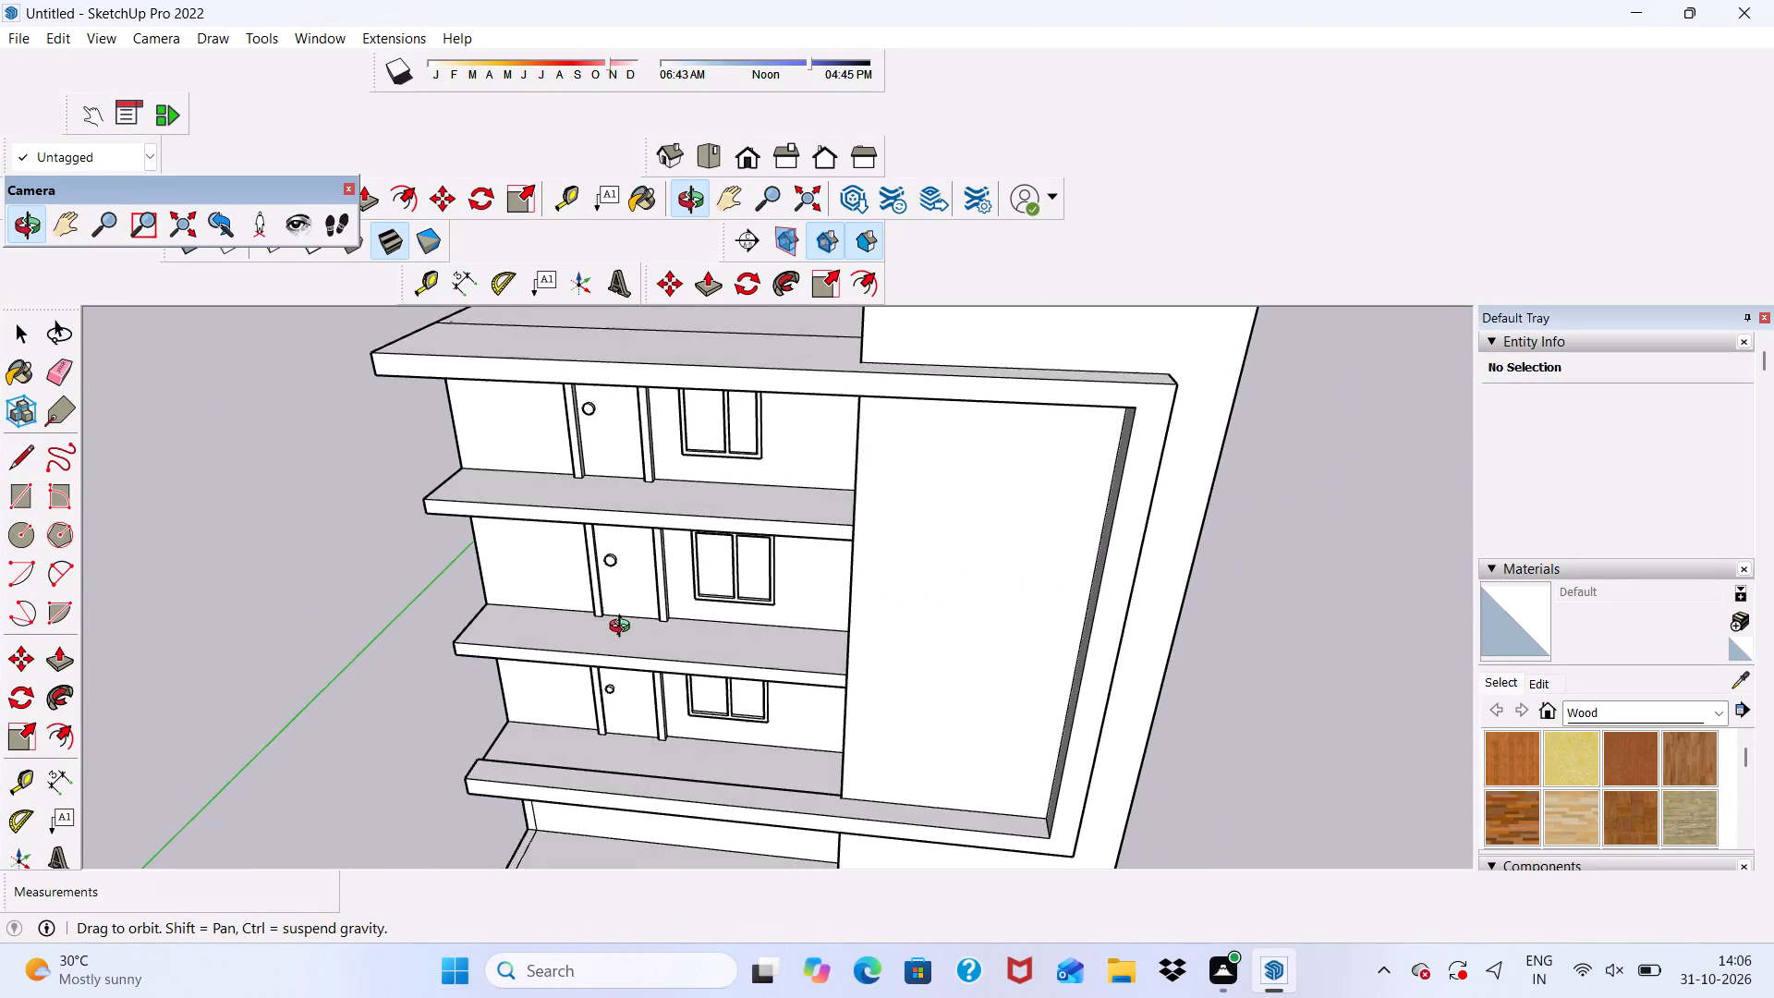
{"action": "middle_click_drag", "start_coordinate": [624, 628], "coordinate": [559, 669]}
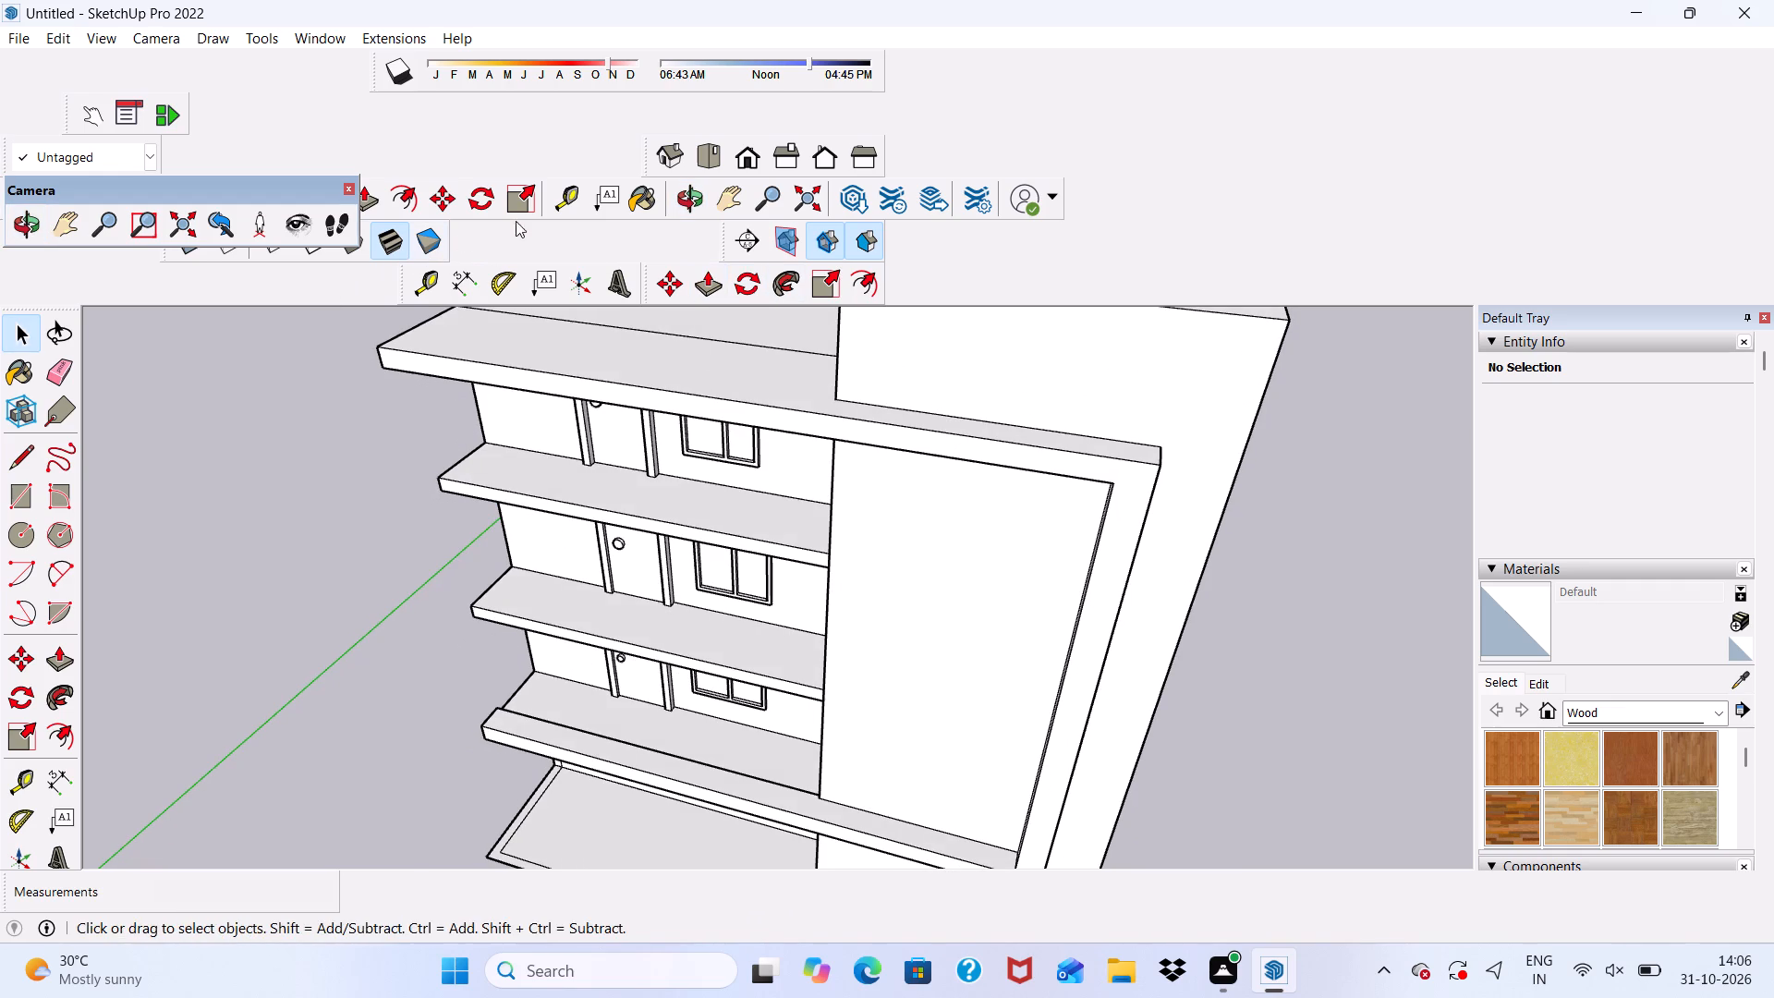
{"action": "left_click", "coordinate": [394, 189]}
{"action": "scroll", "coordinate": [470, 434], "scroll_direction": "up", "scroll_amount": 4}
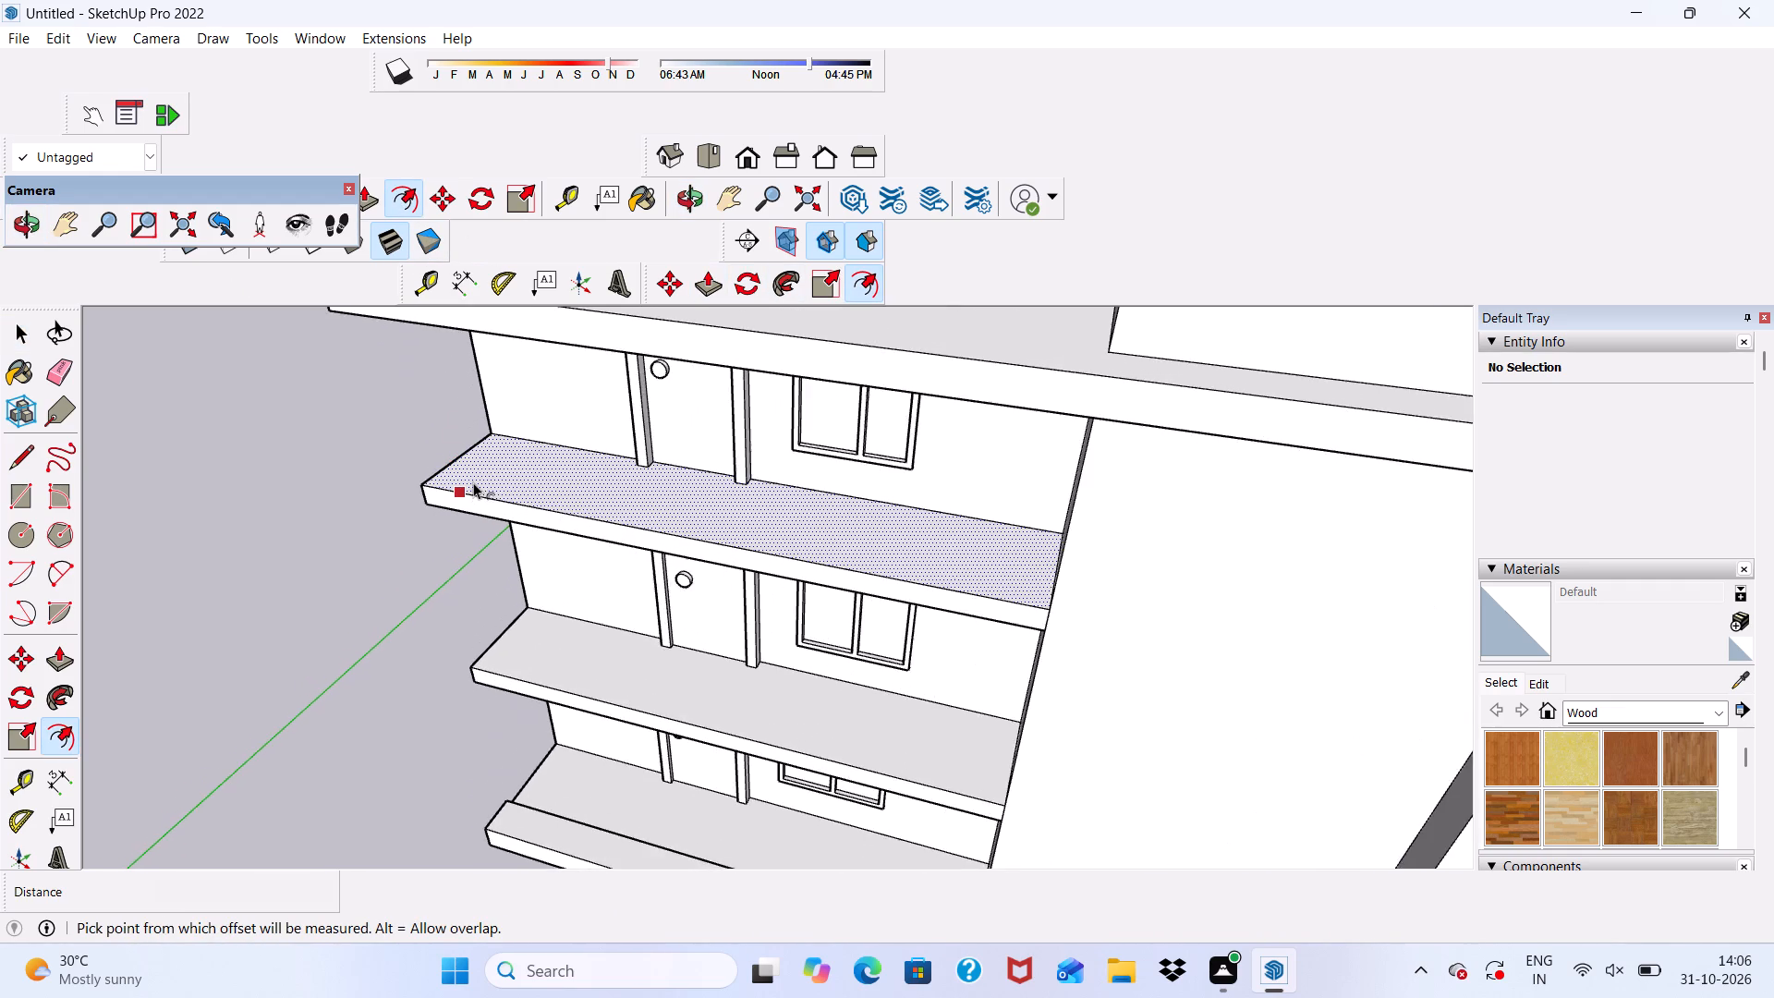
{"action": "scroll", "coordinate": [473, 482], "scroll_direction": "up", "scroll_amount": 4}
{"action": "left_click", "coordinate": [473, 482]}
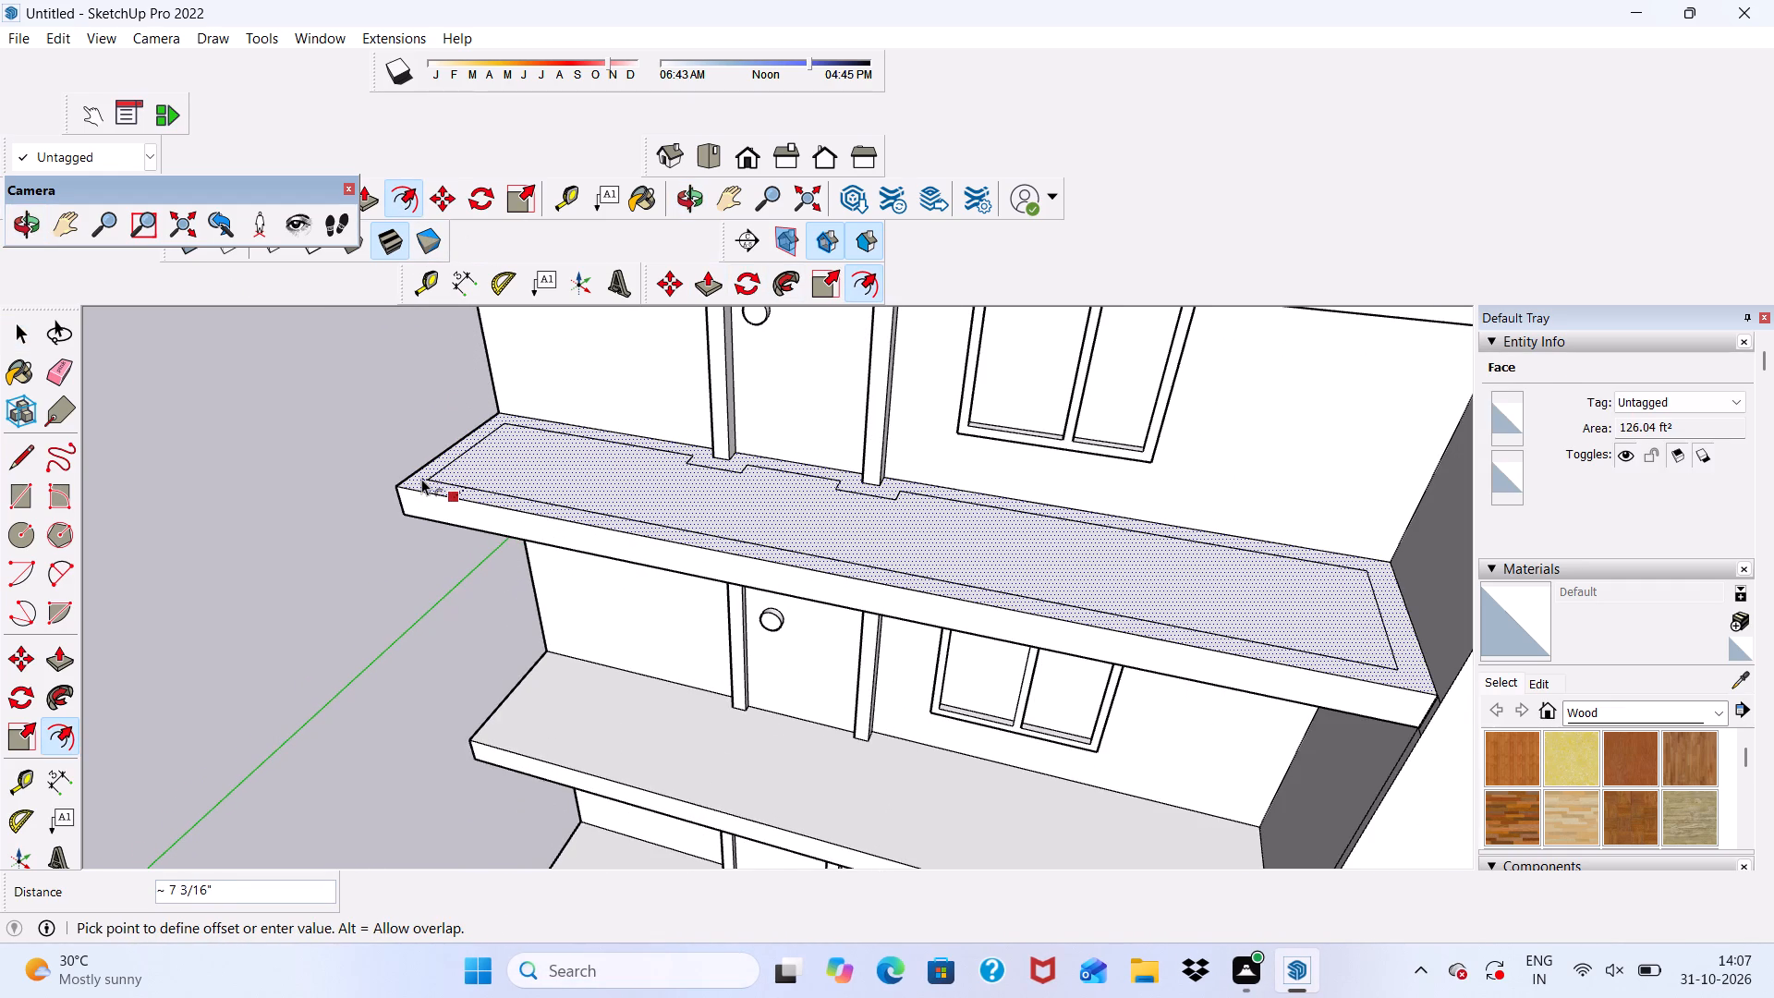
{"action": "type", "text": "9\""}
{"action": "key", "text": "Return"}
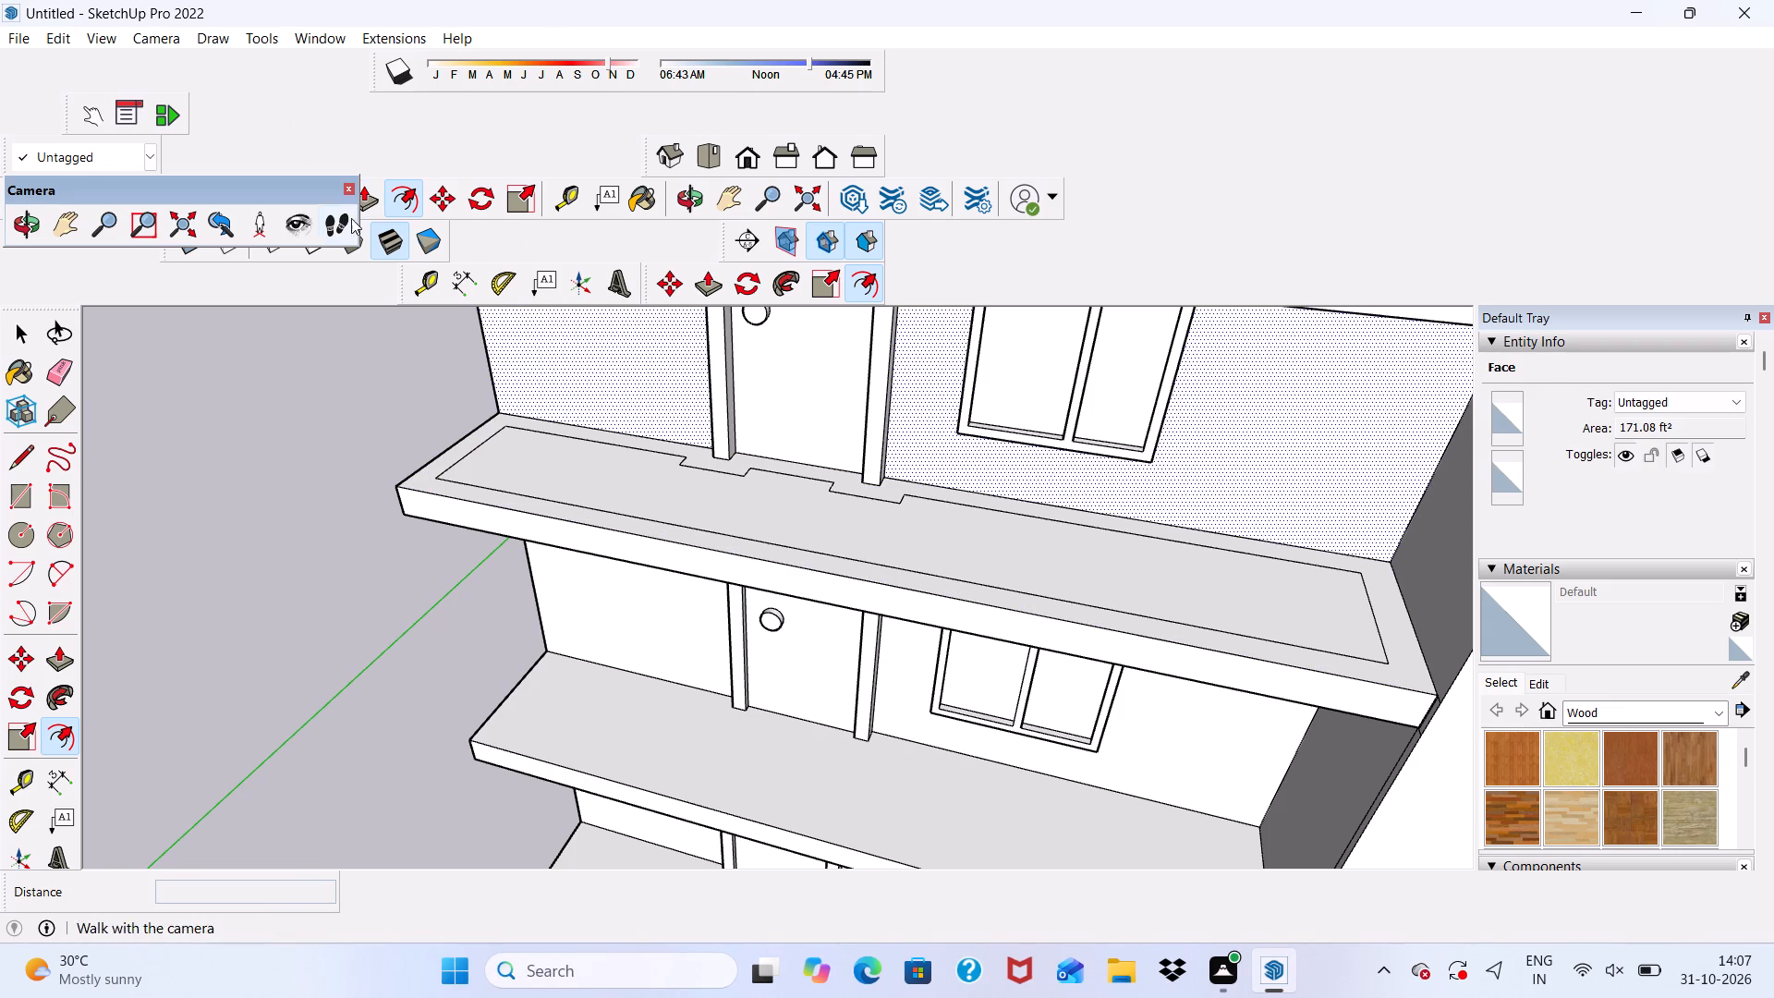
Draw 9" lines from both rear corners of the offset outline to the wall edge on that balcony slab.
{"action": "left_click", "coordinate": [26, 456]}
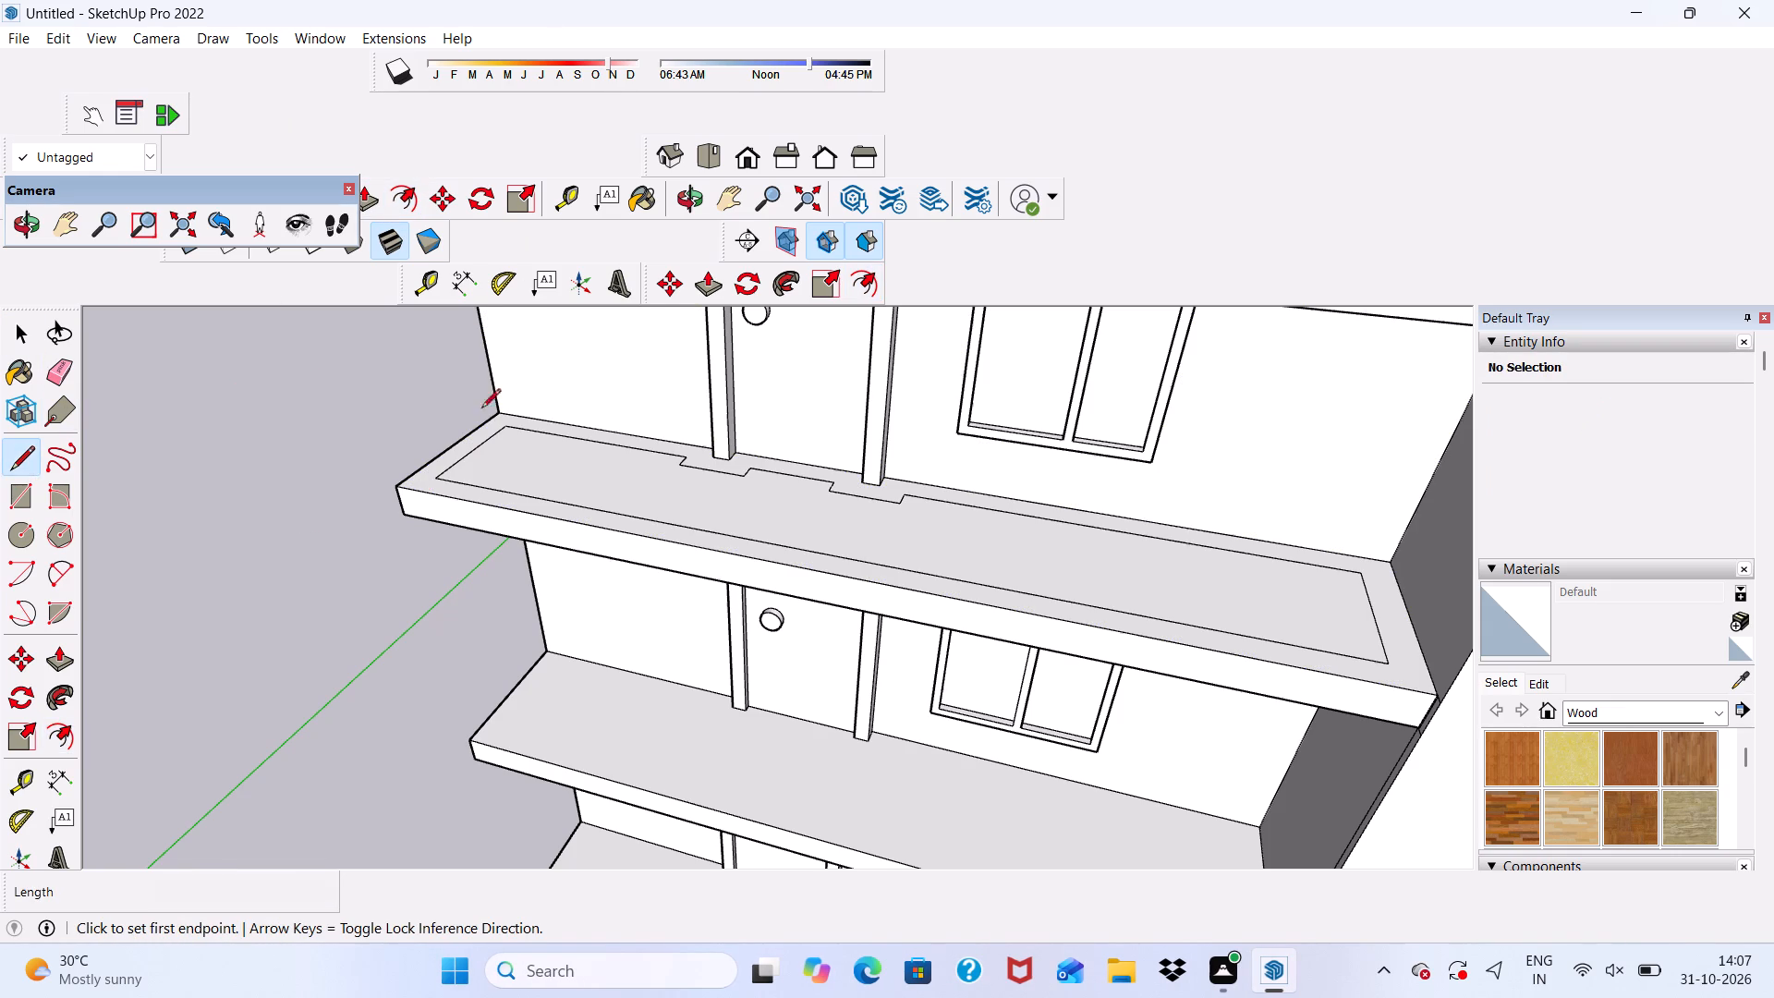
{"action": "scroll", "coordinate": [492, 408], "scroll_direction": "up", "scroll_amount": 10}
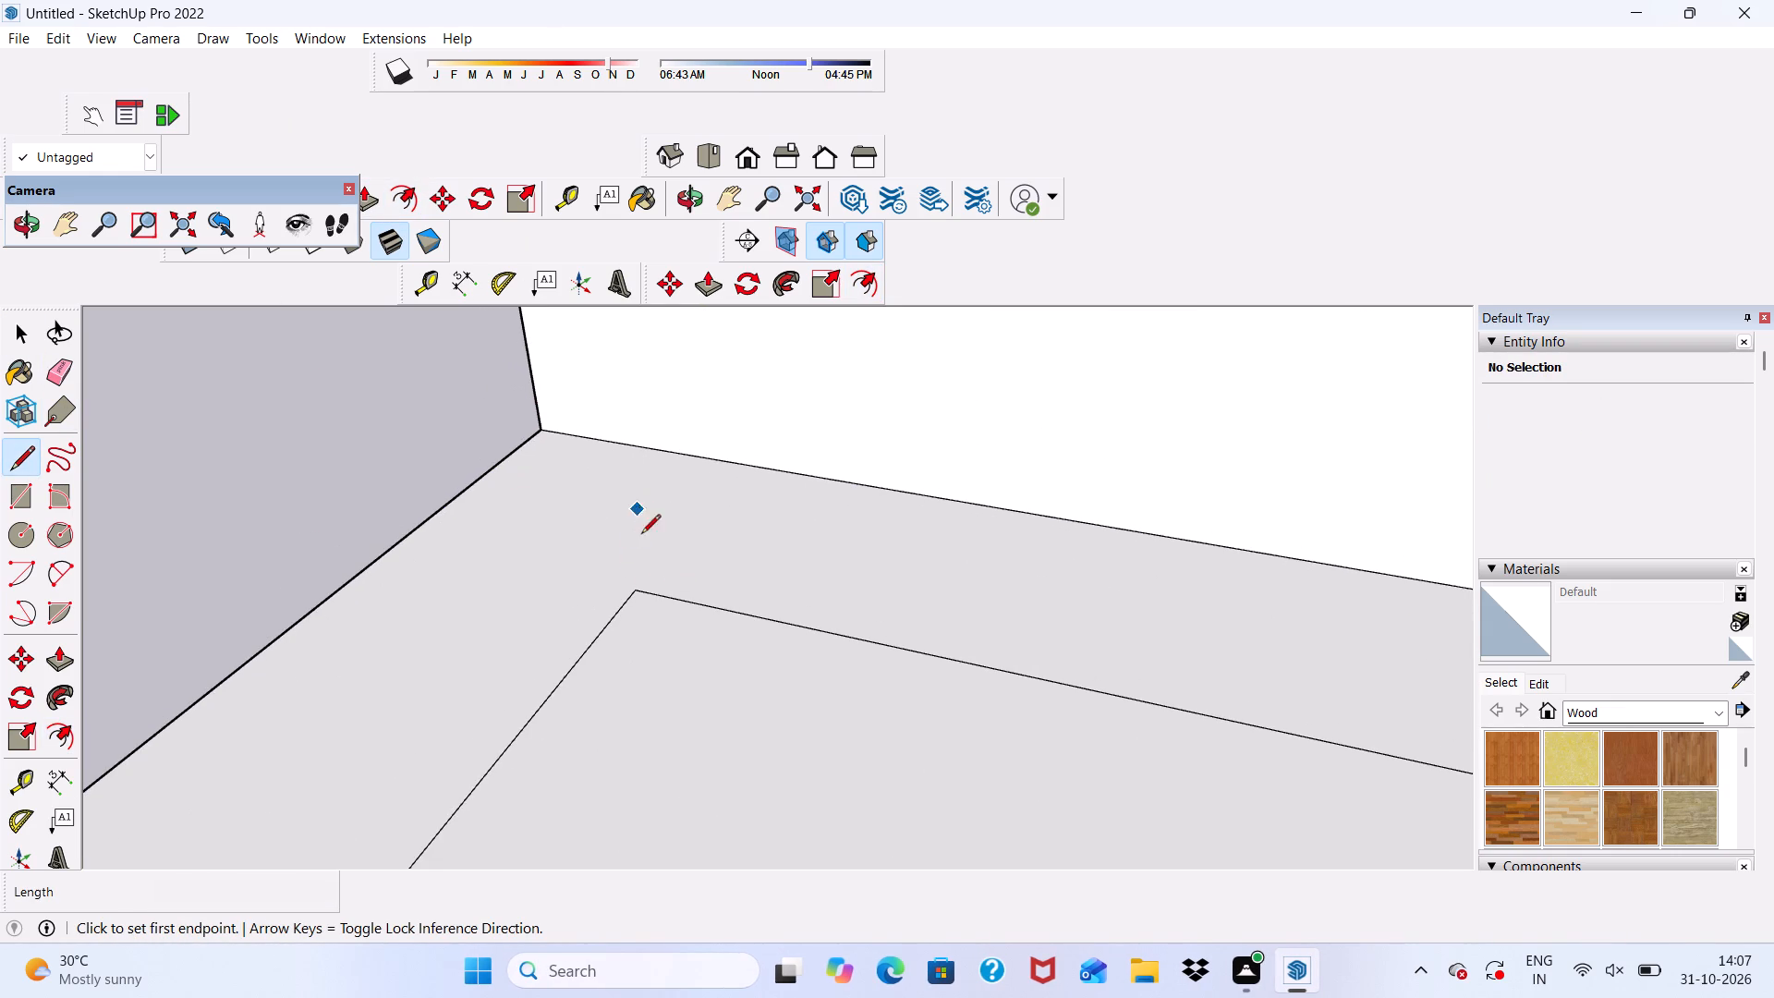
{"action": "left_click", "coordinate": [634, 589]}
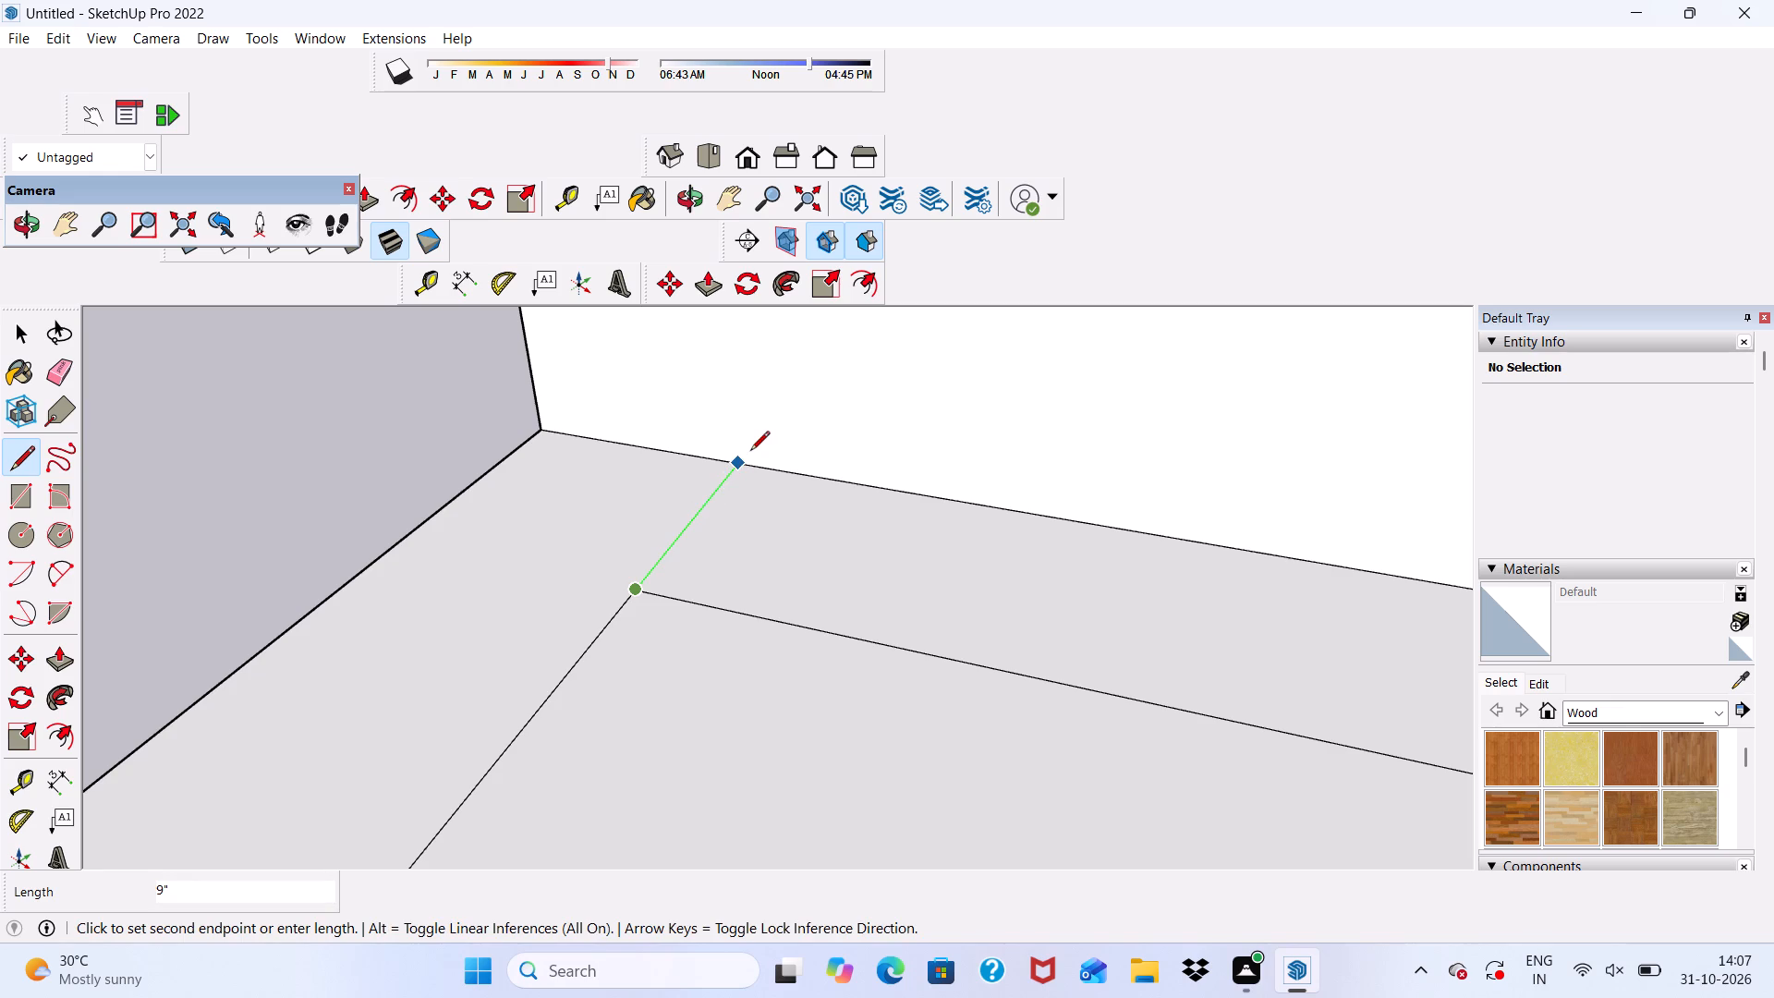
{"action": "left_click", "coordinate": [750, 452]}
{"action": "scroll", "coordinate": [664, 445], "scroll_direction": "down", "scroll_amount": 5}
{"action": "scroll", "coordinate": [636, 460], "scroll_direction": "down", "scroll_amount": 20}
{"action": "scroll", "coordinate": [636, 460], "scroll_direction": "down", "scroll_amount": 1}
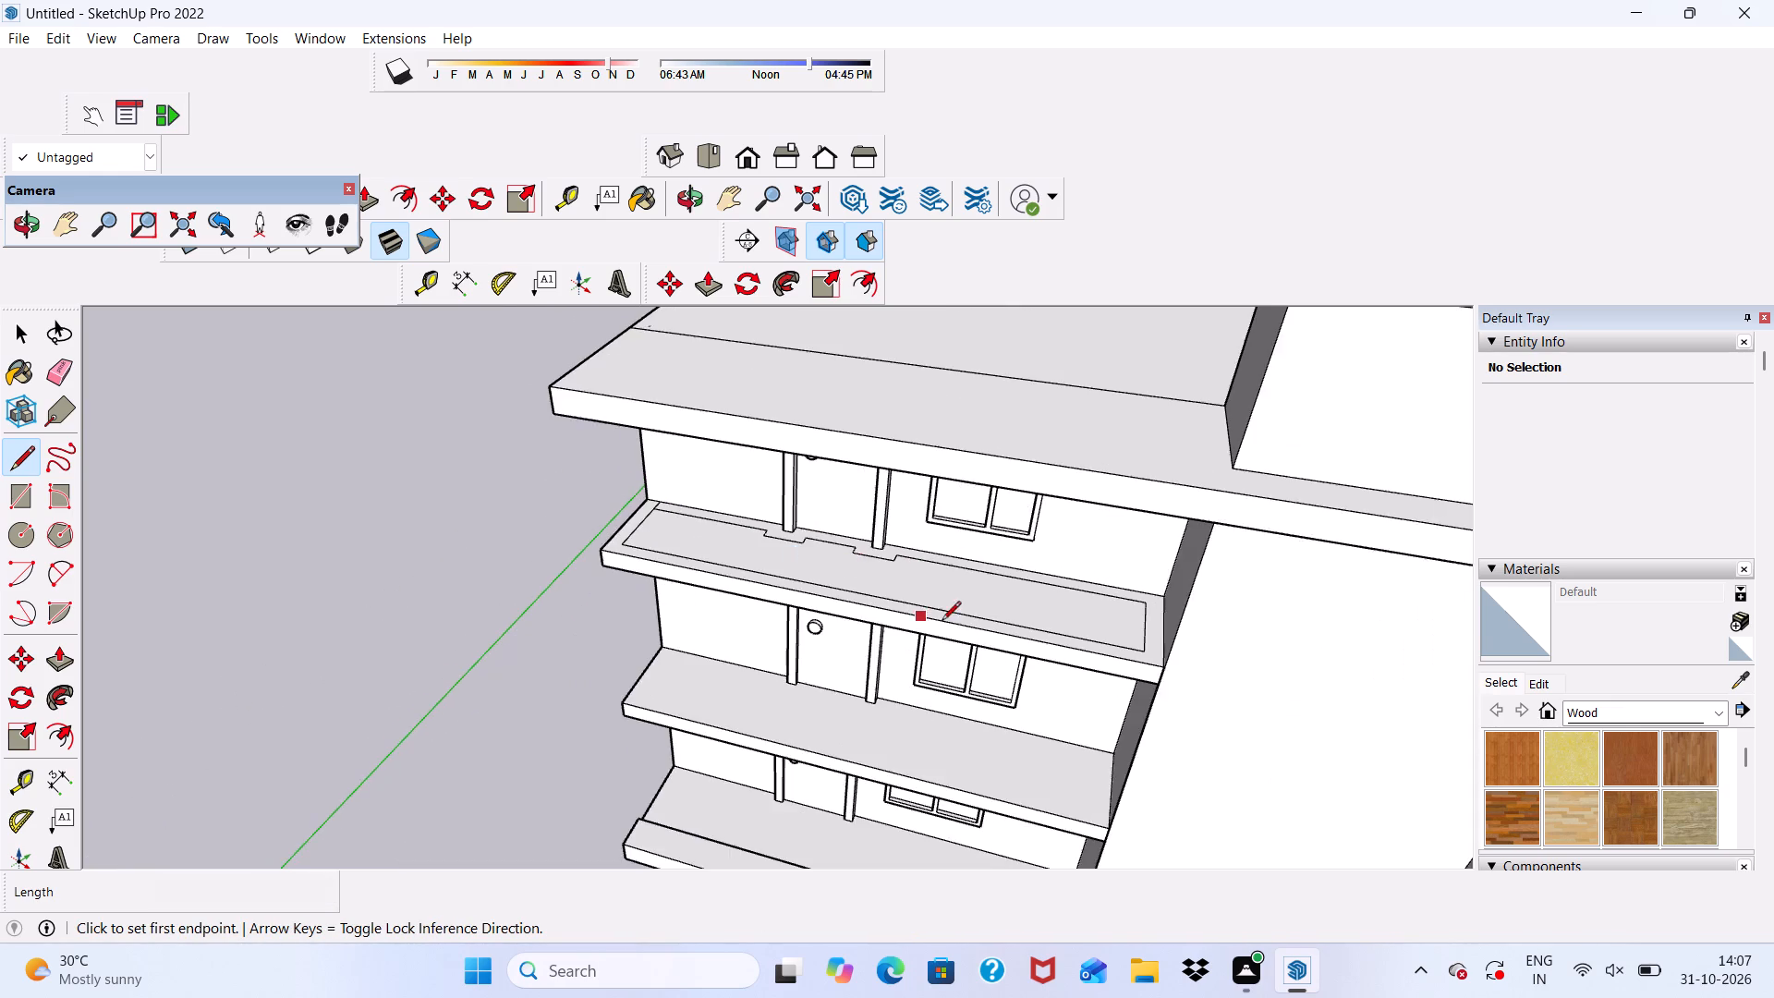
{"action": "scroll", "coordinate": [1093, 701], "scroll_direction": "up", "scroll_amount": 7}
{"action": "scroll", "coordinate": [1206, 484], "scroll_direction": "up", "scroll_amount": 11}
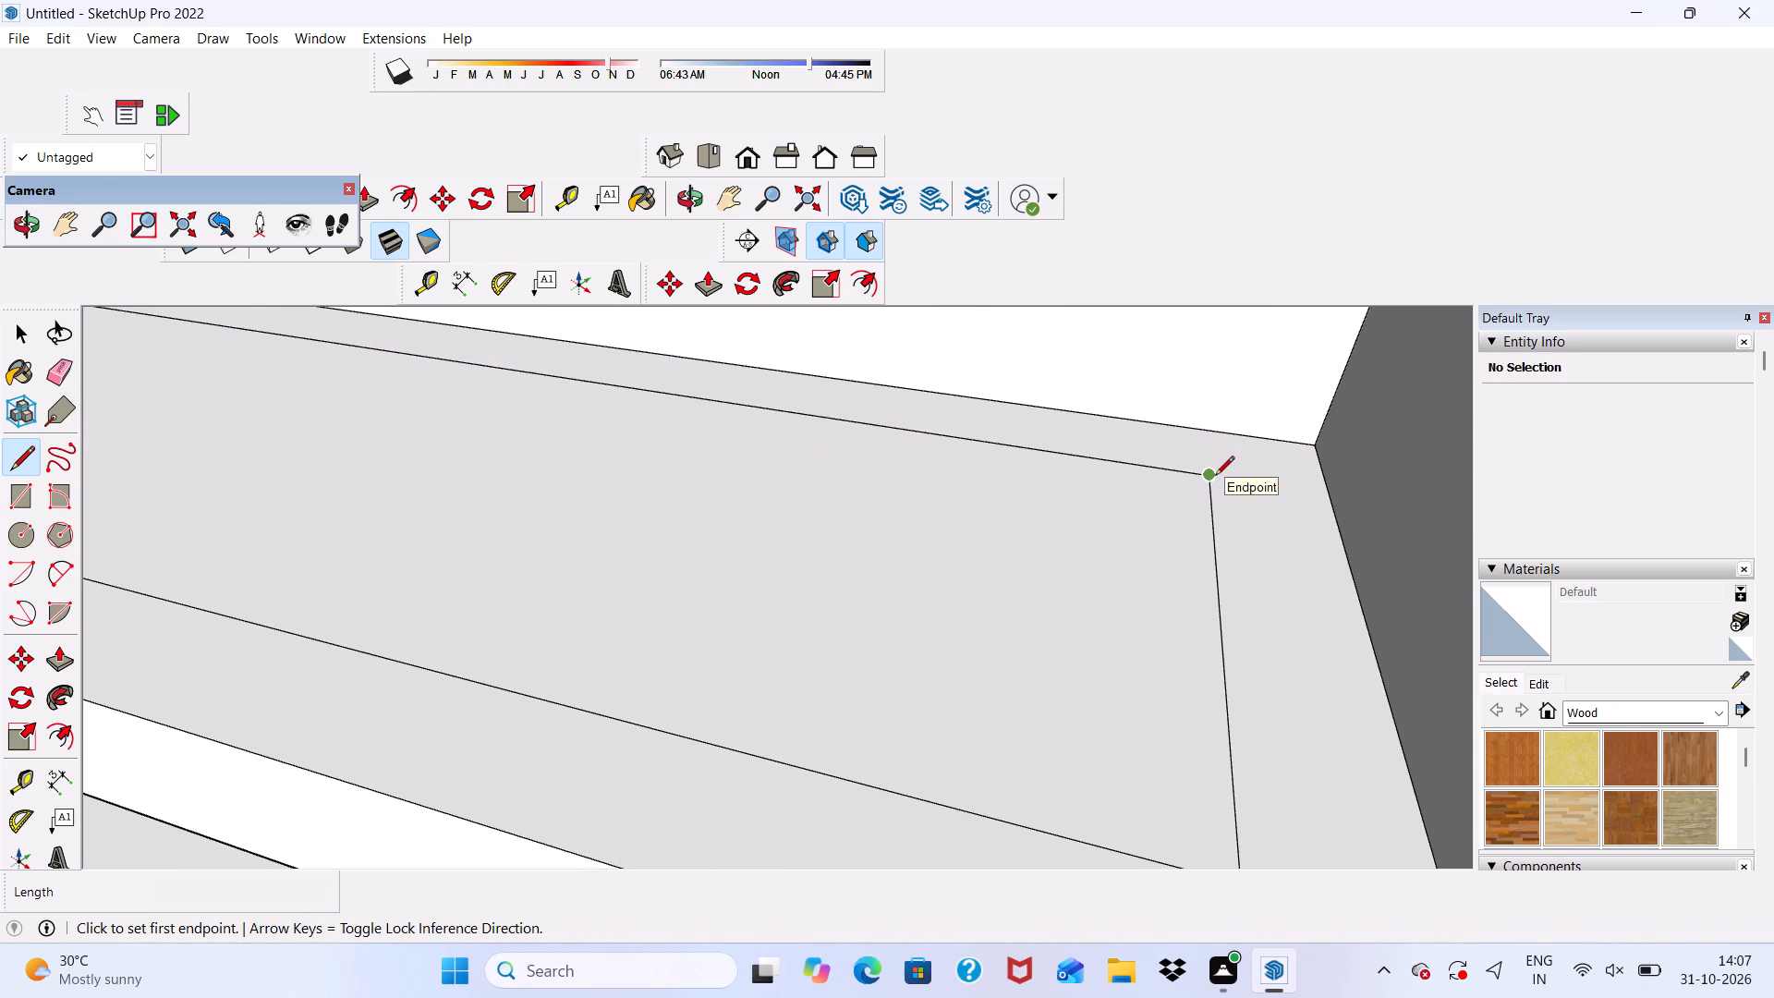
{"action": "left_click", "coordinate": [1215, 477]}
{"action": "left_click", "coordinate": [1209, 433]}
Erase the offset outline's rear segments running along the wall and around the door frame, leaving a three-sided rim.
{"action": "left_click", "coordinate": [59, 364]}
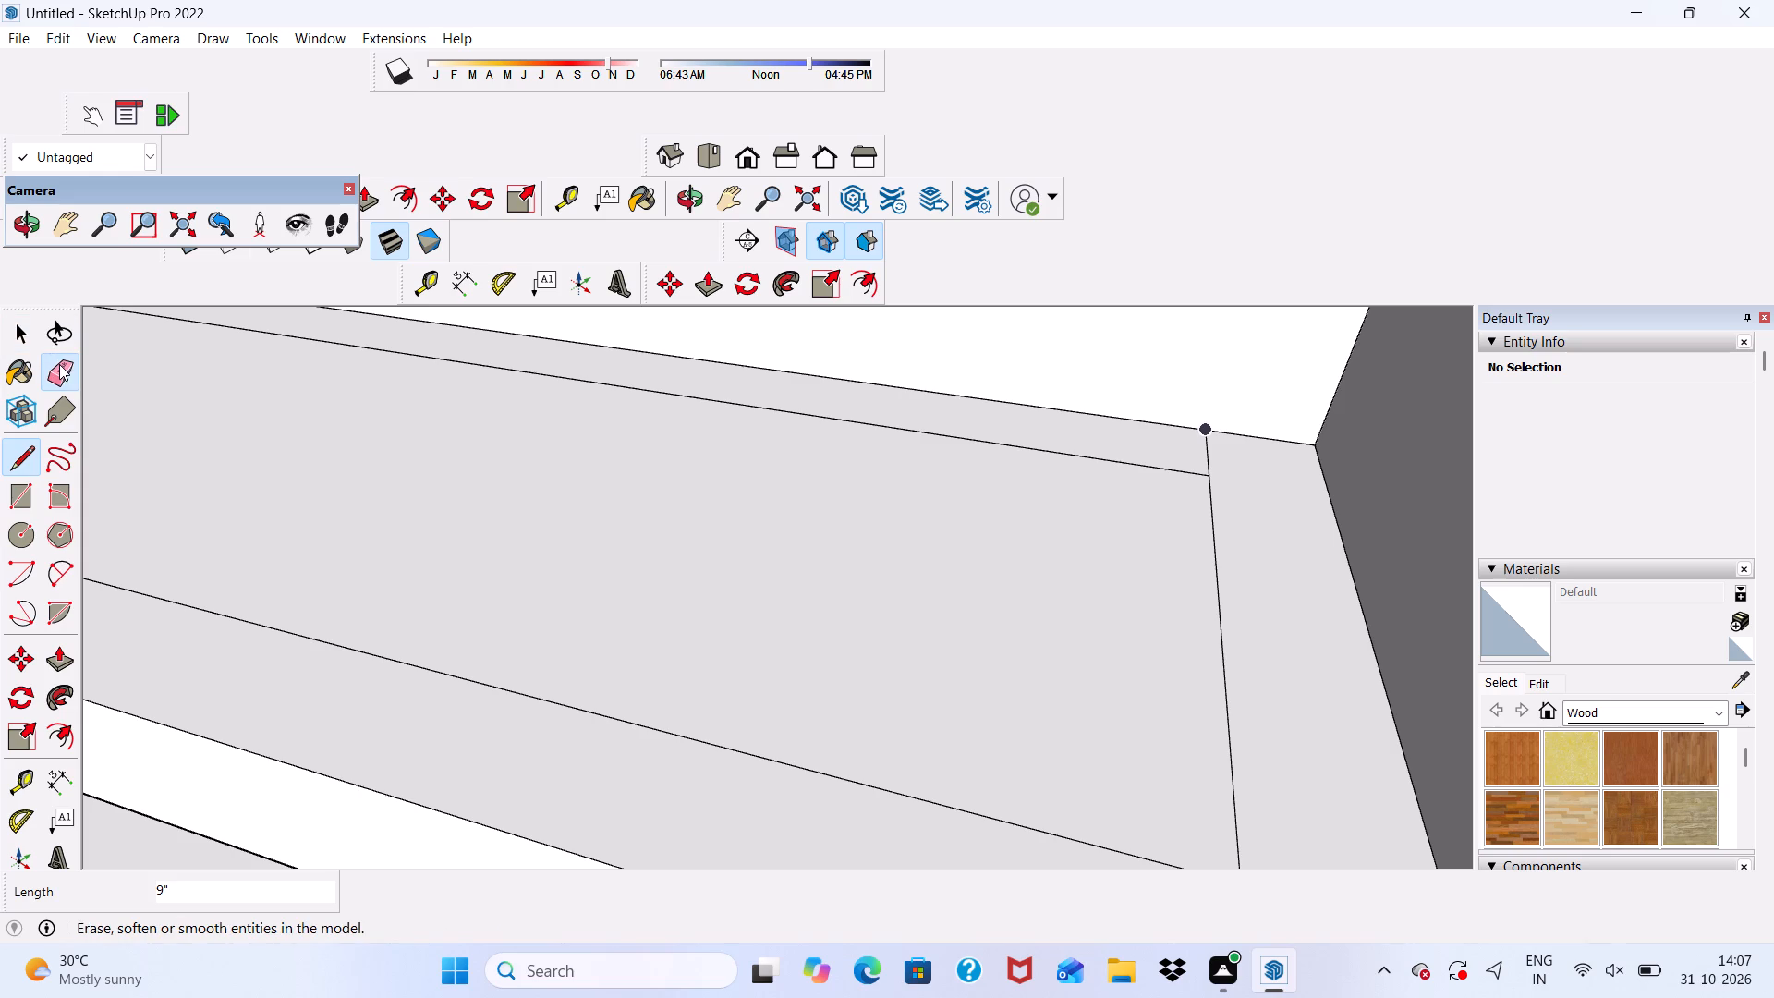
{"action": "left_click_drag", "start_coordinate": [614, 388], "coordinate": [622, 383]}
{"action": "scroll", "coordinate": [696, 460], "scroll_direction": "down", "scroll_amount": 12}
{"action": "scroll", "coordinate": [236, 340], "scroll_direction": "up", "scroll_amount": 5}
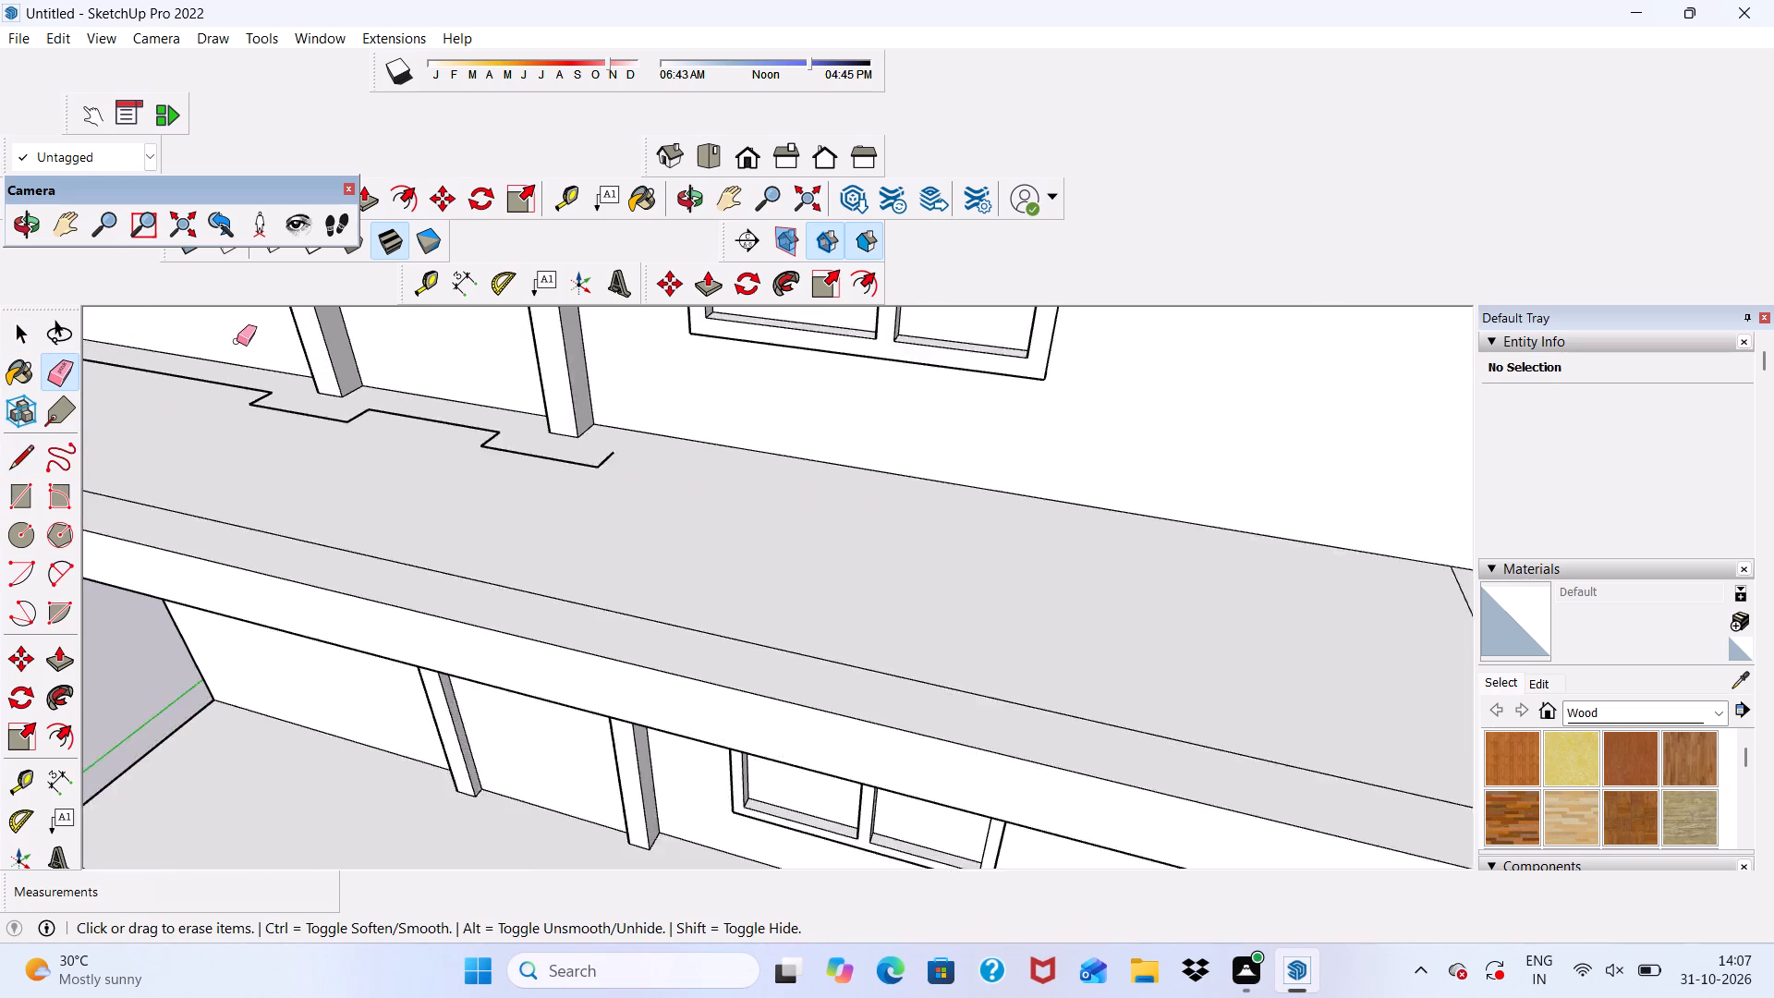
{"action": "scroll", "coordinate": [255, 381], "scroll_direction": "down", "scroll_amount": 12}
{"action": "scroll", "coordinate": [259, 401], "scroll_direction": "up", "scroll_amount": 10}
{"action": "left_click_drag", "start_coordinate": [230, 408], "coordinate": [237, 433]}
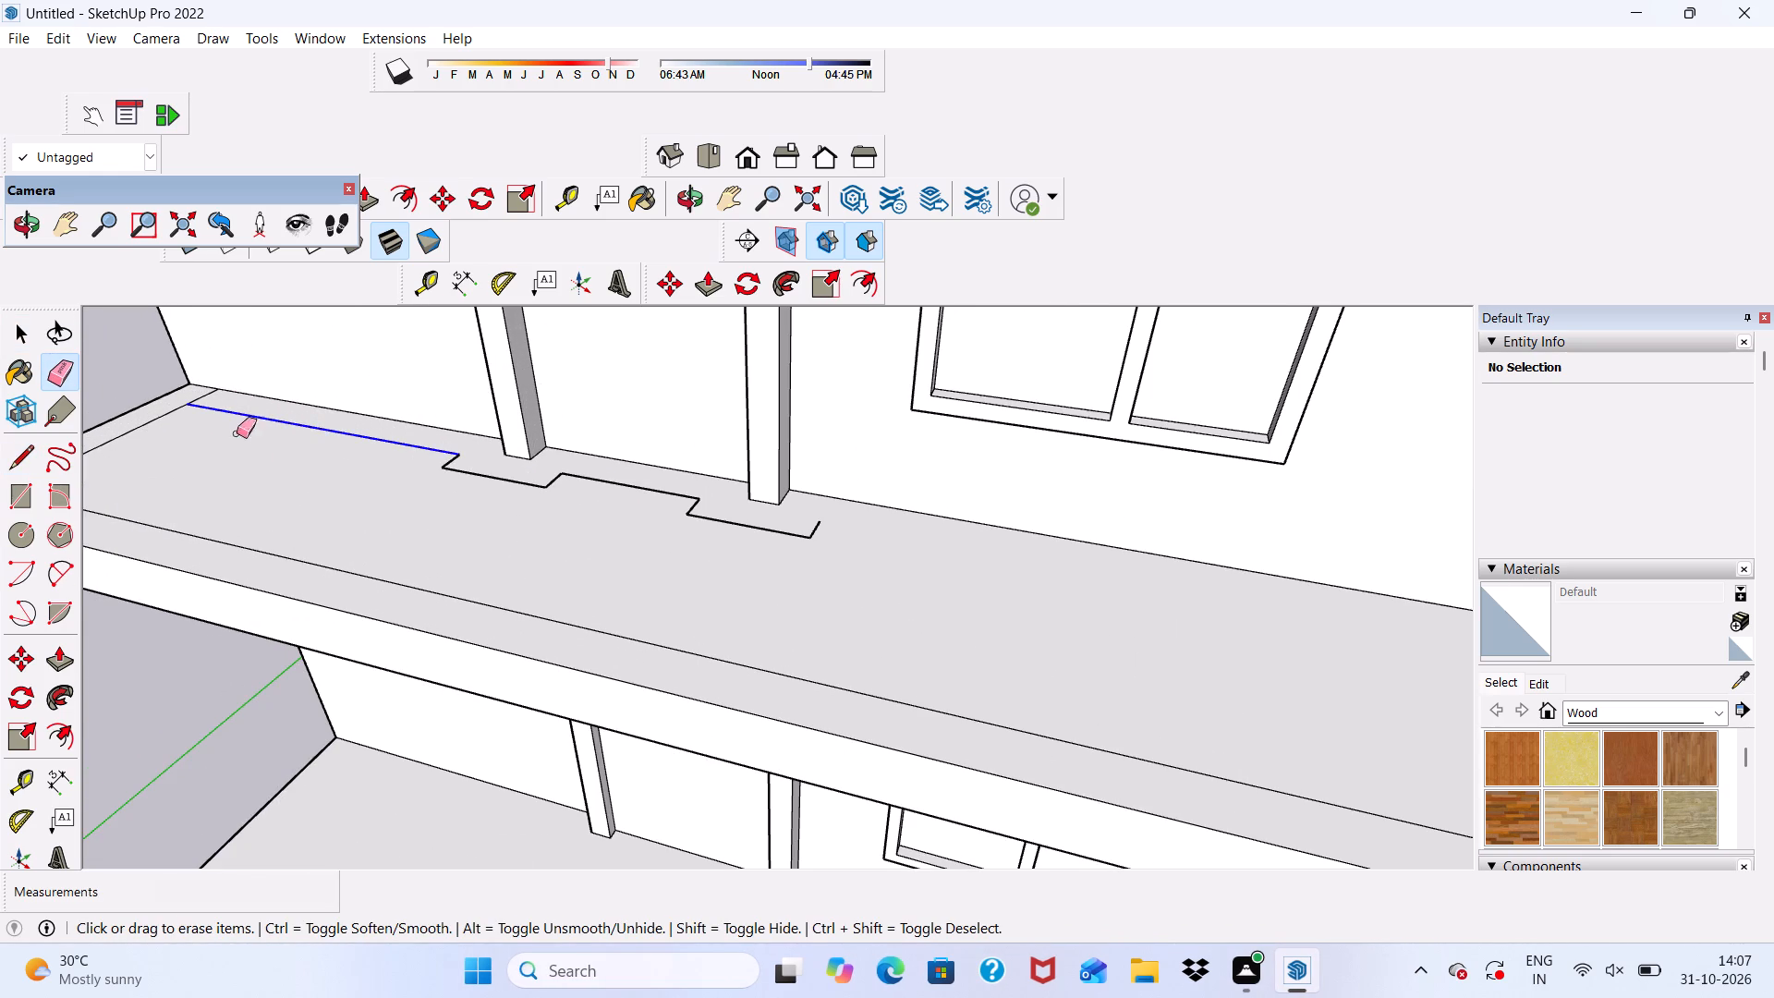
{"action": "left_click_drag", "start_coordinate": [237, 433], "coordinate": [529, 481]}
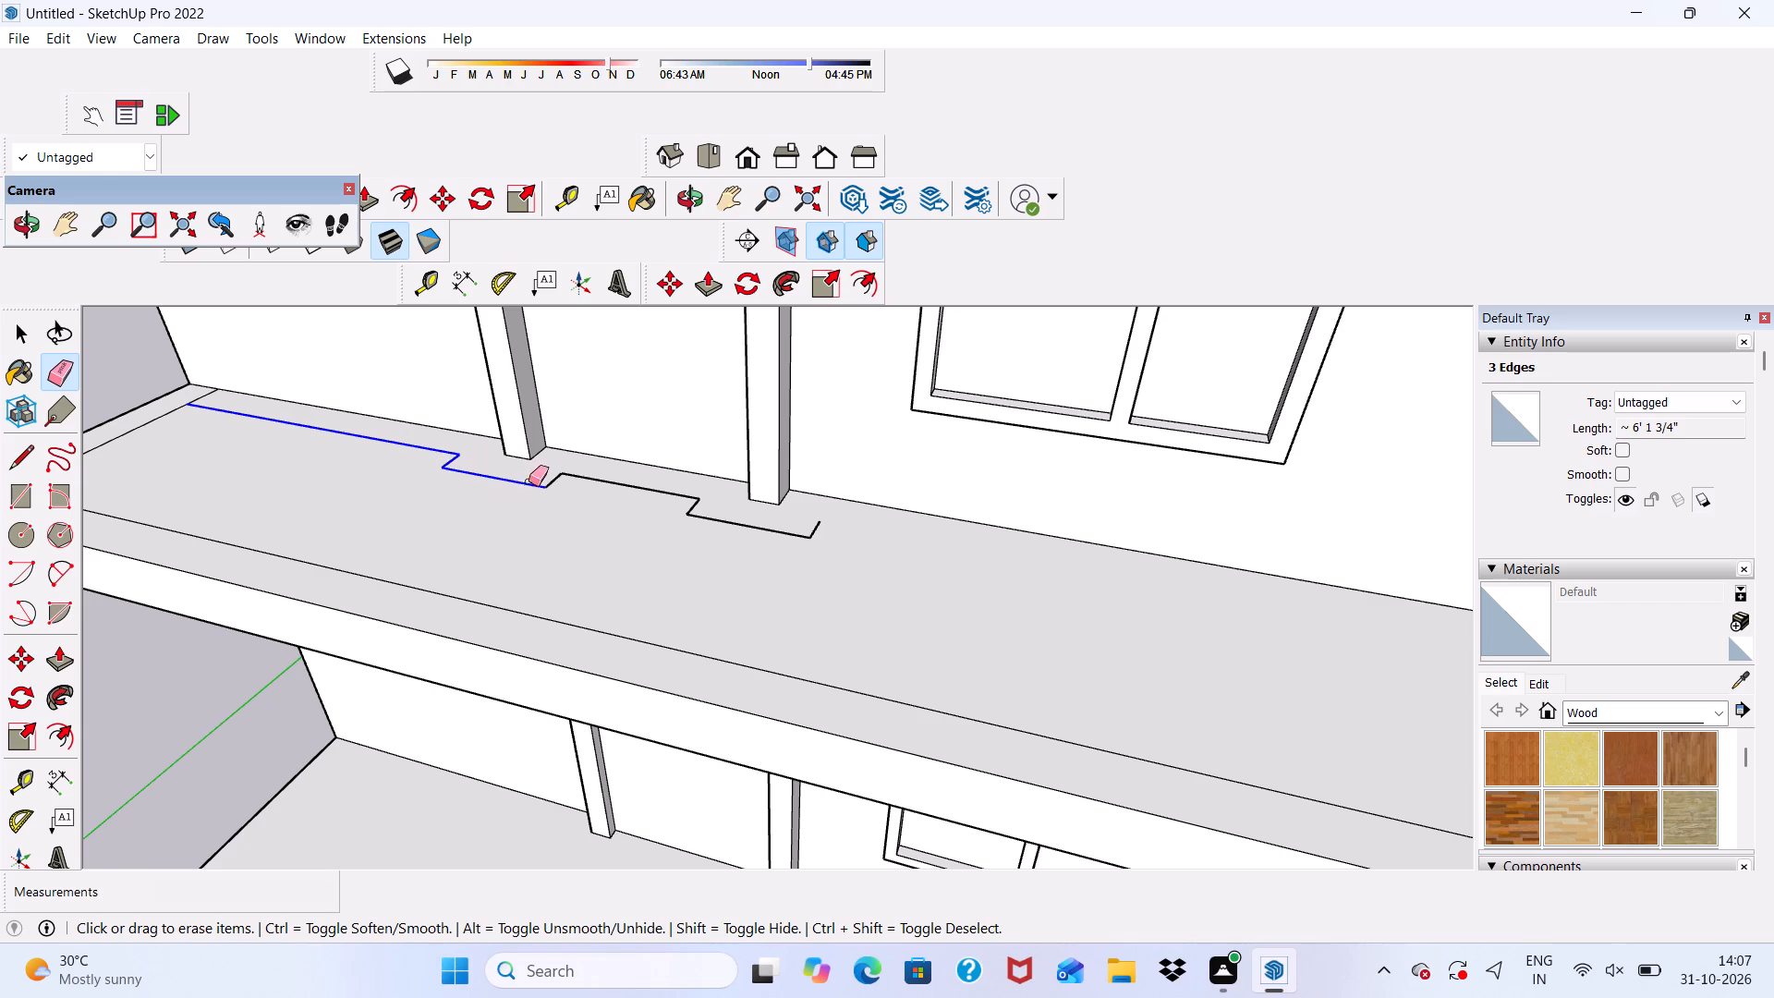
{"action": "left_click_drag", "start_coordinate": [529, 481], "coordinate": [733, 523]}
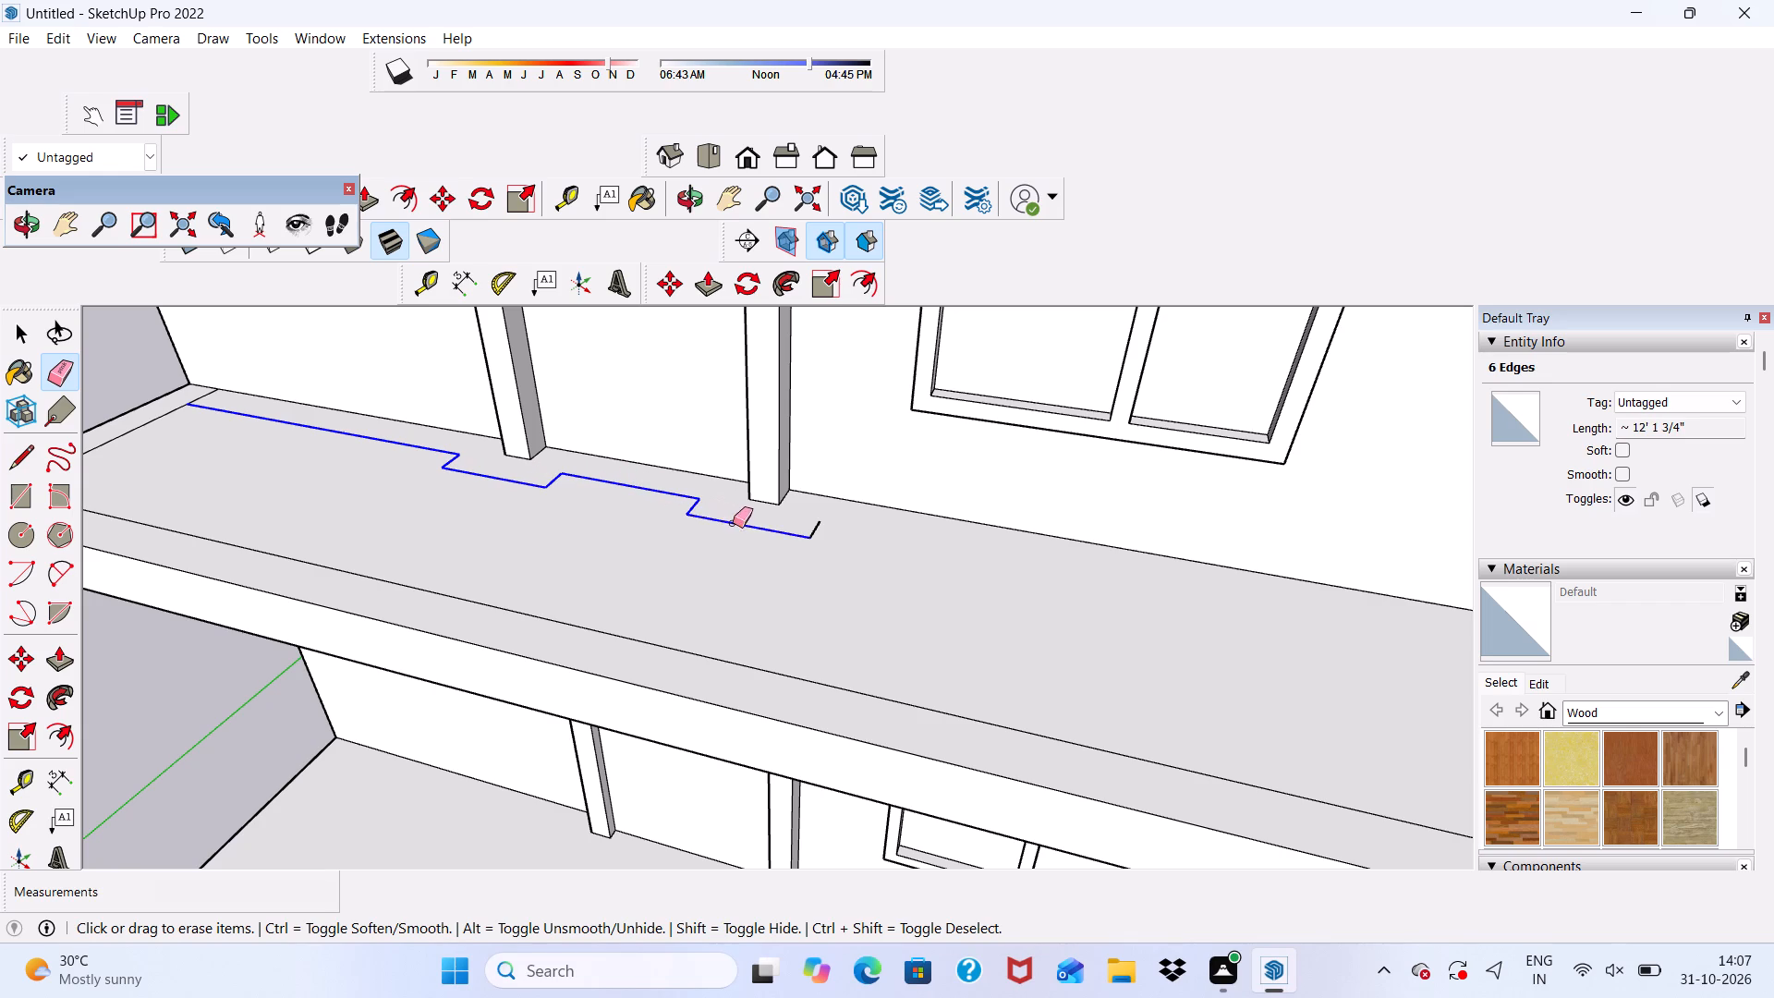
{"action": "left_click_drag", "start_coordinate": [733, 523], "coordinate": [830, 524]}
Push/Pull the three-sided balcony rim face up 2' to form a parapet.
{"action": "scroll", "coordinate": [796, 451], "scroll_direction": "down", "scroll_amount": 12}
{"action": "middle_click_drag", "start_coordinate": [812, 494], "coordinate": [823, 561]}
{"action": "scroll", "coordinate": [682, 298], "scroll_direction": "up", "scroll_amount": 1}
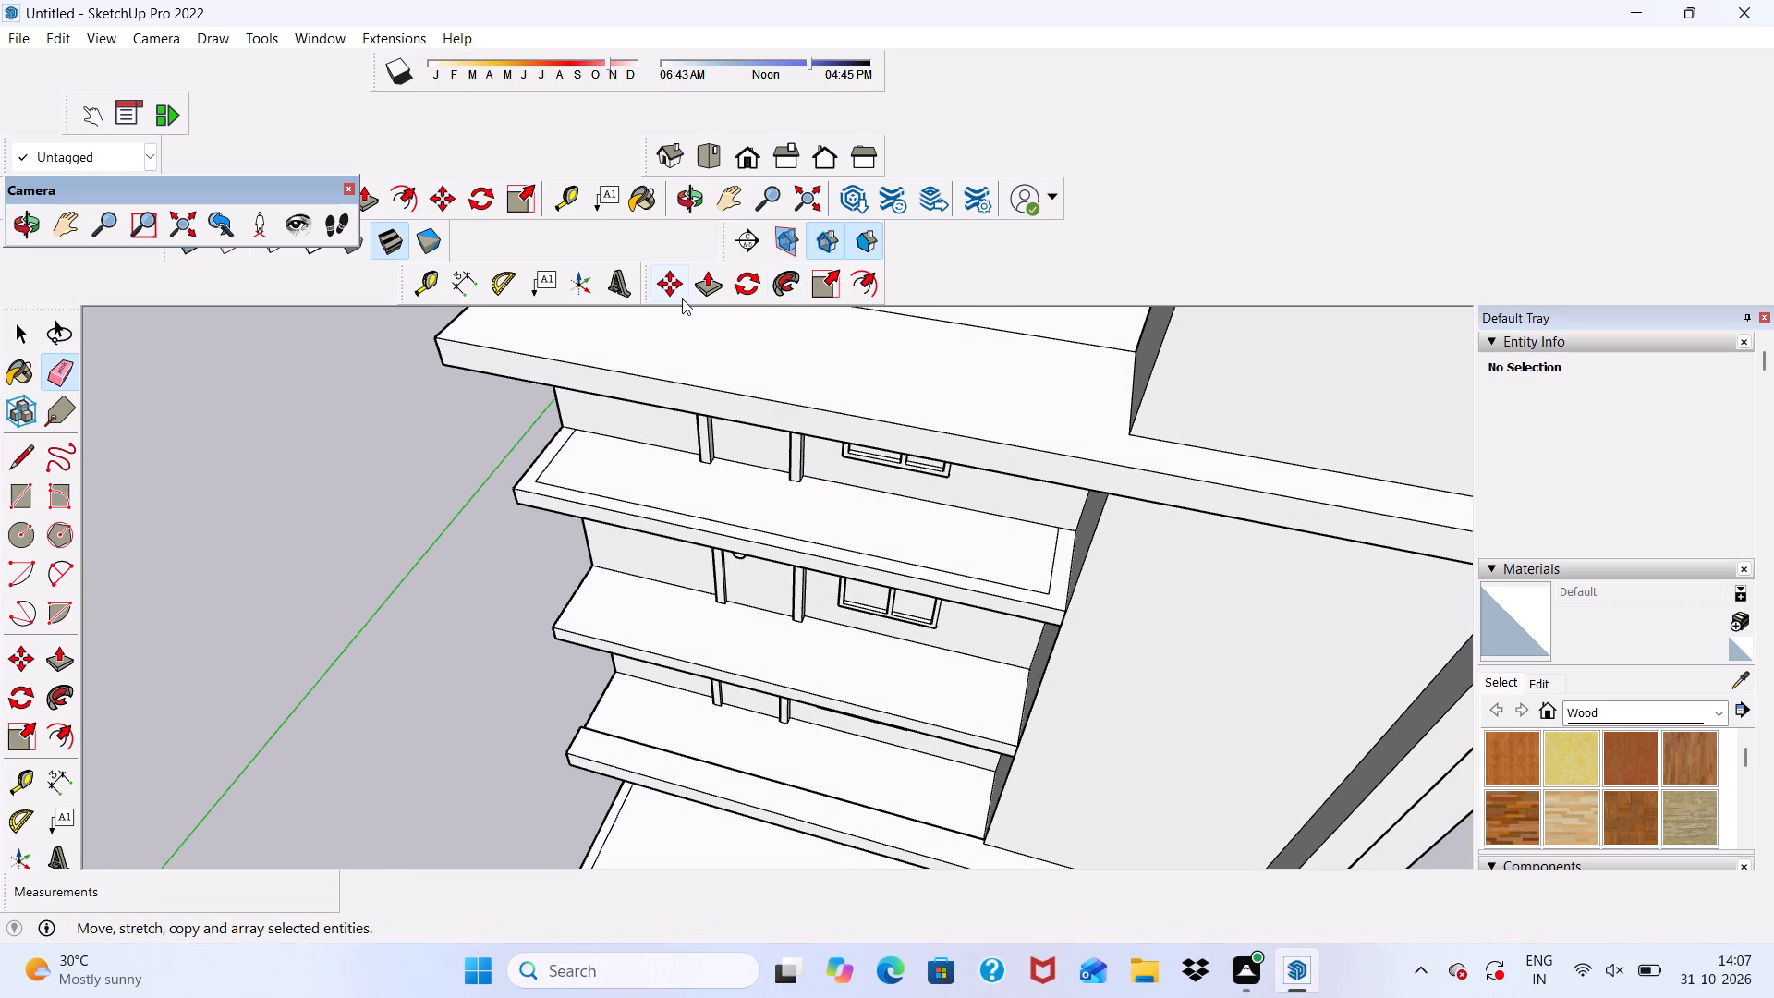
{"action": "scroll", "coordinate": [682, 298], "scroll_direction": "up", "scroll_amount": 3}
{"action": "left_click", "coordinate": [712, 286]}
{"action": "scroll", "coordinate": [623, 518], "scroll_direction": "up", "scroll_amount": 7}
{"action": "scroll", "coordinate": [479, 448], "scroll_direction": "up", "scroll_amount": 3}
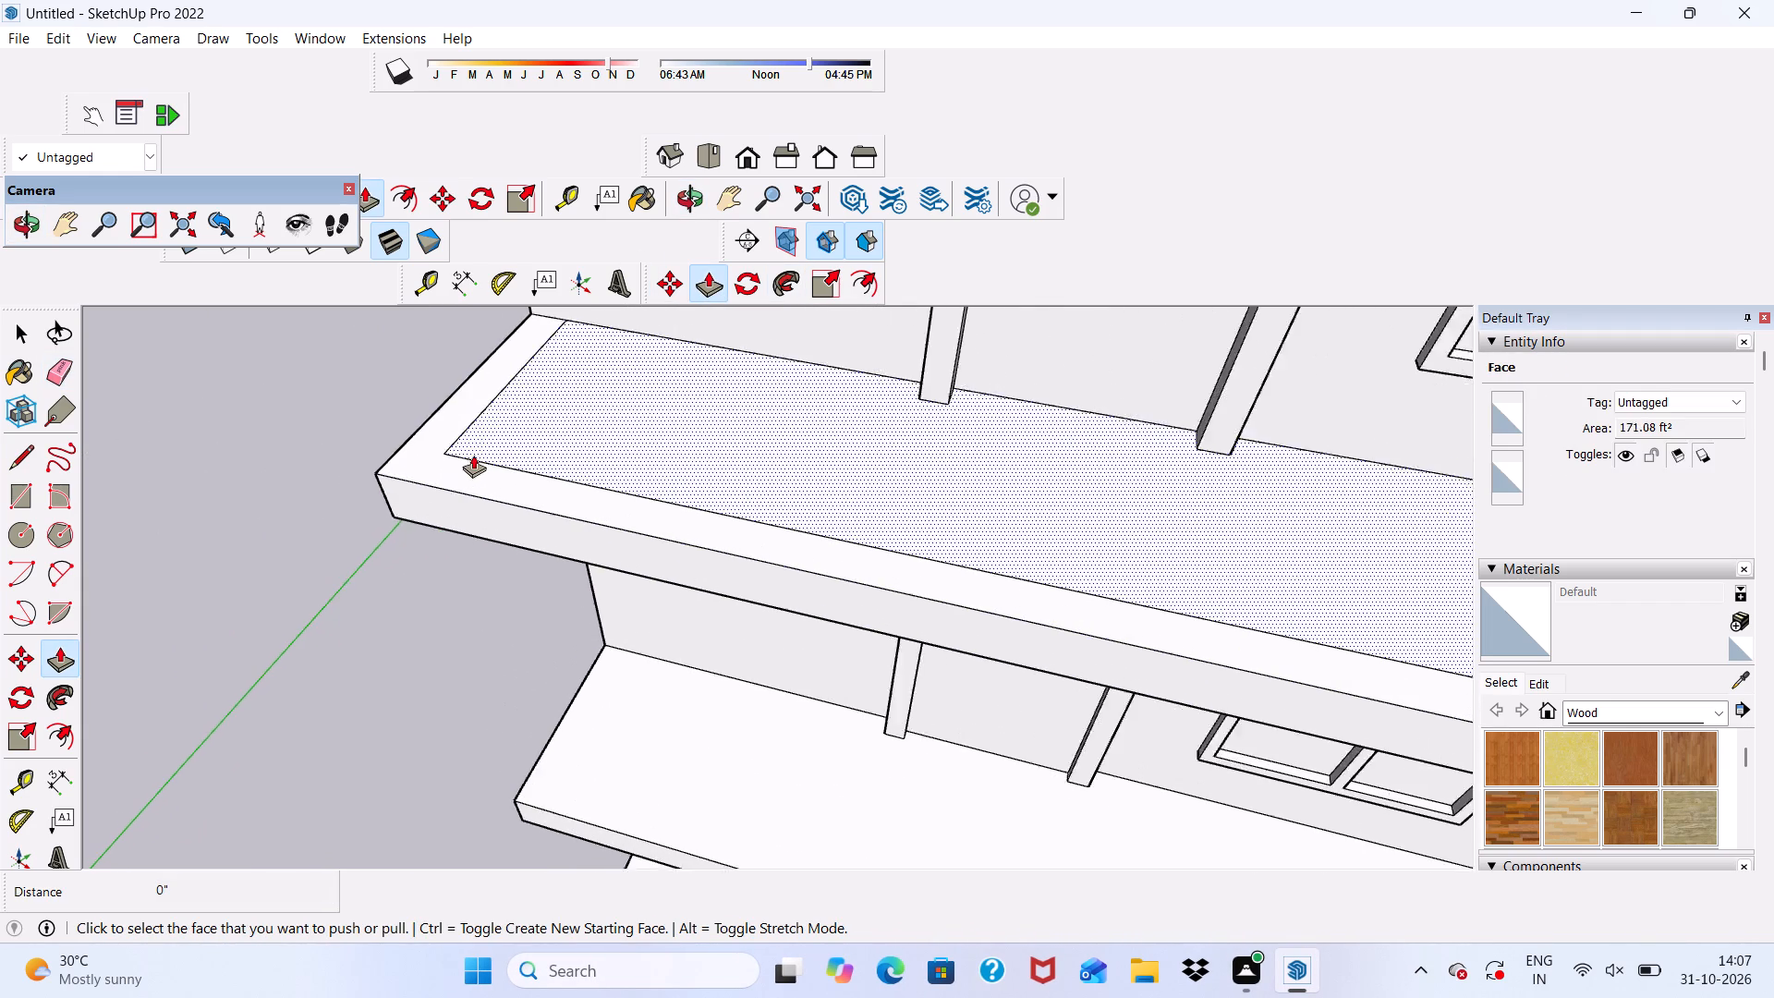
{"action": "scroll", "coordinate": [473, 455], "scroll_direction": "up", "scroll_amount": 2}
{"action": "left_click", "coordinate": [470, 467]}
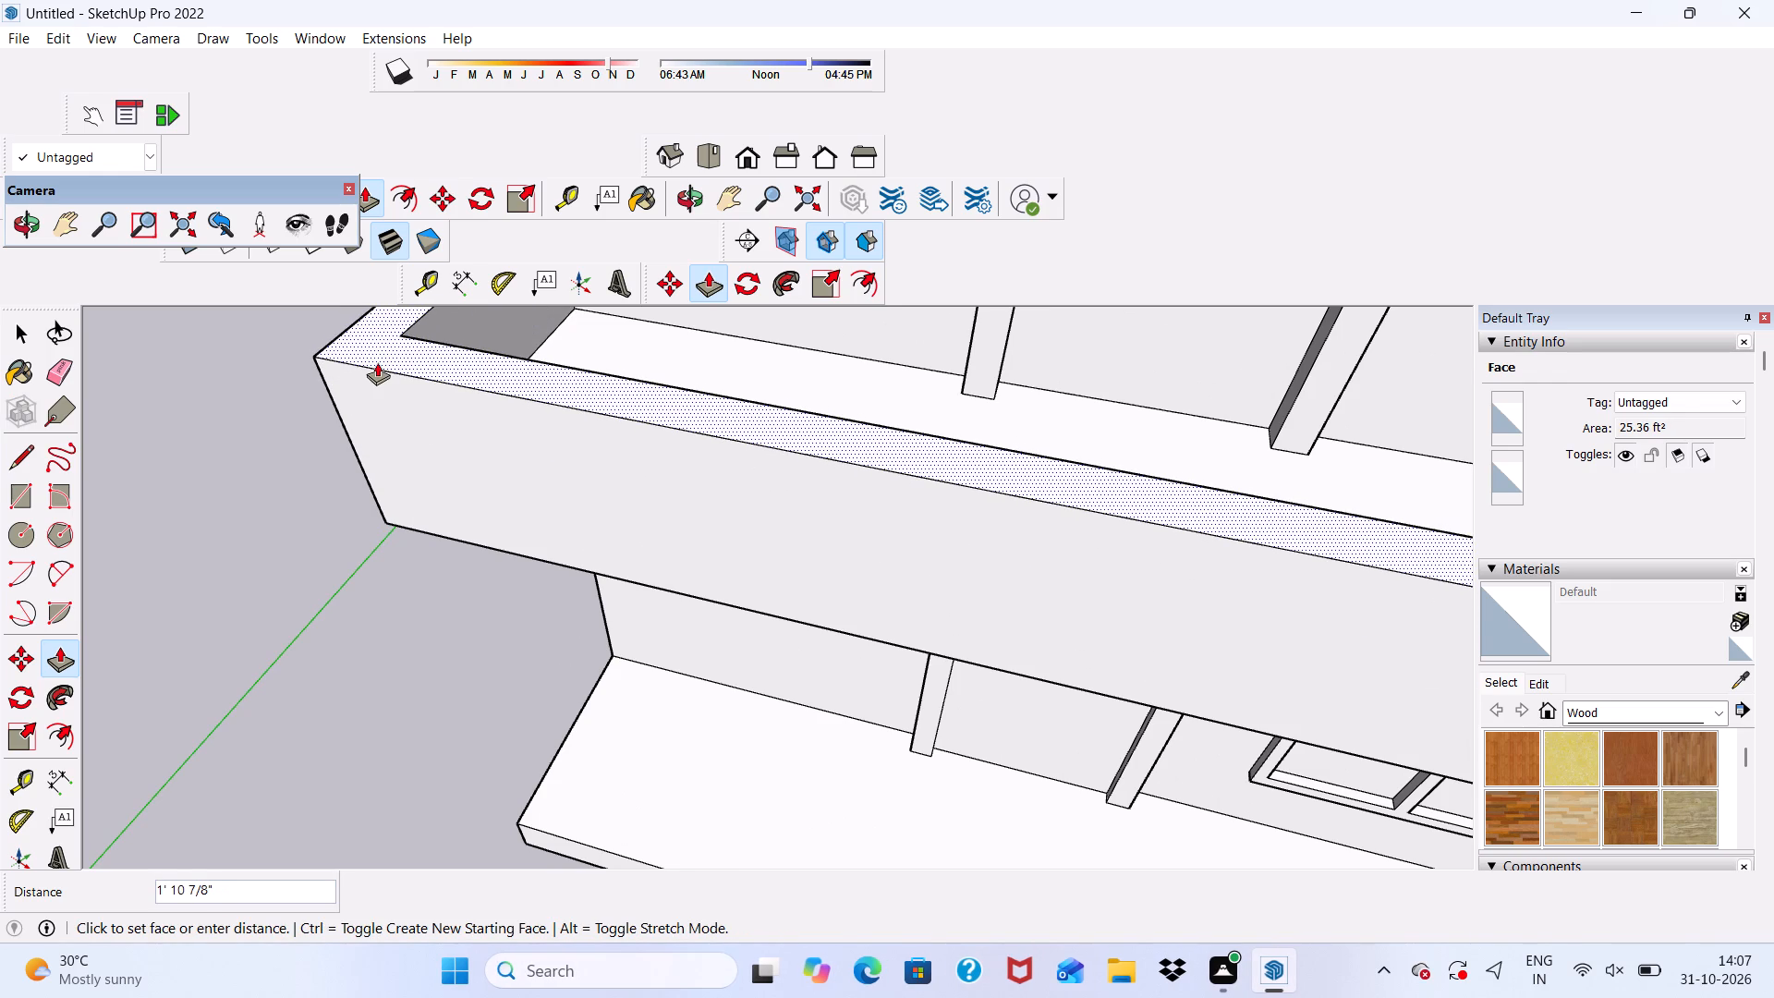
{"action": "type", "text": "2'"}
{"action": "key", "text": "Return"}
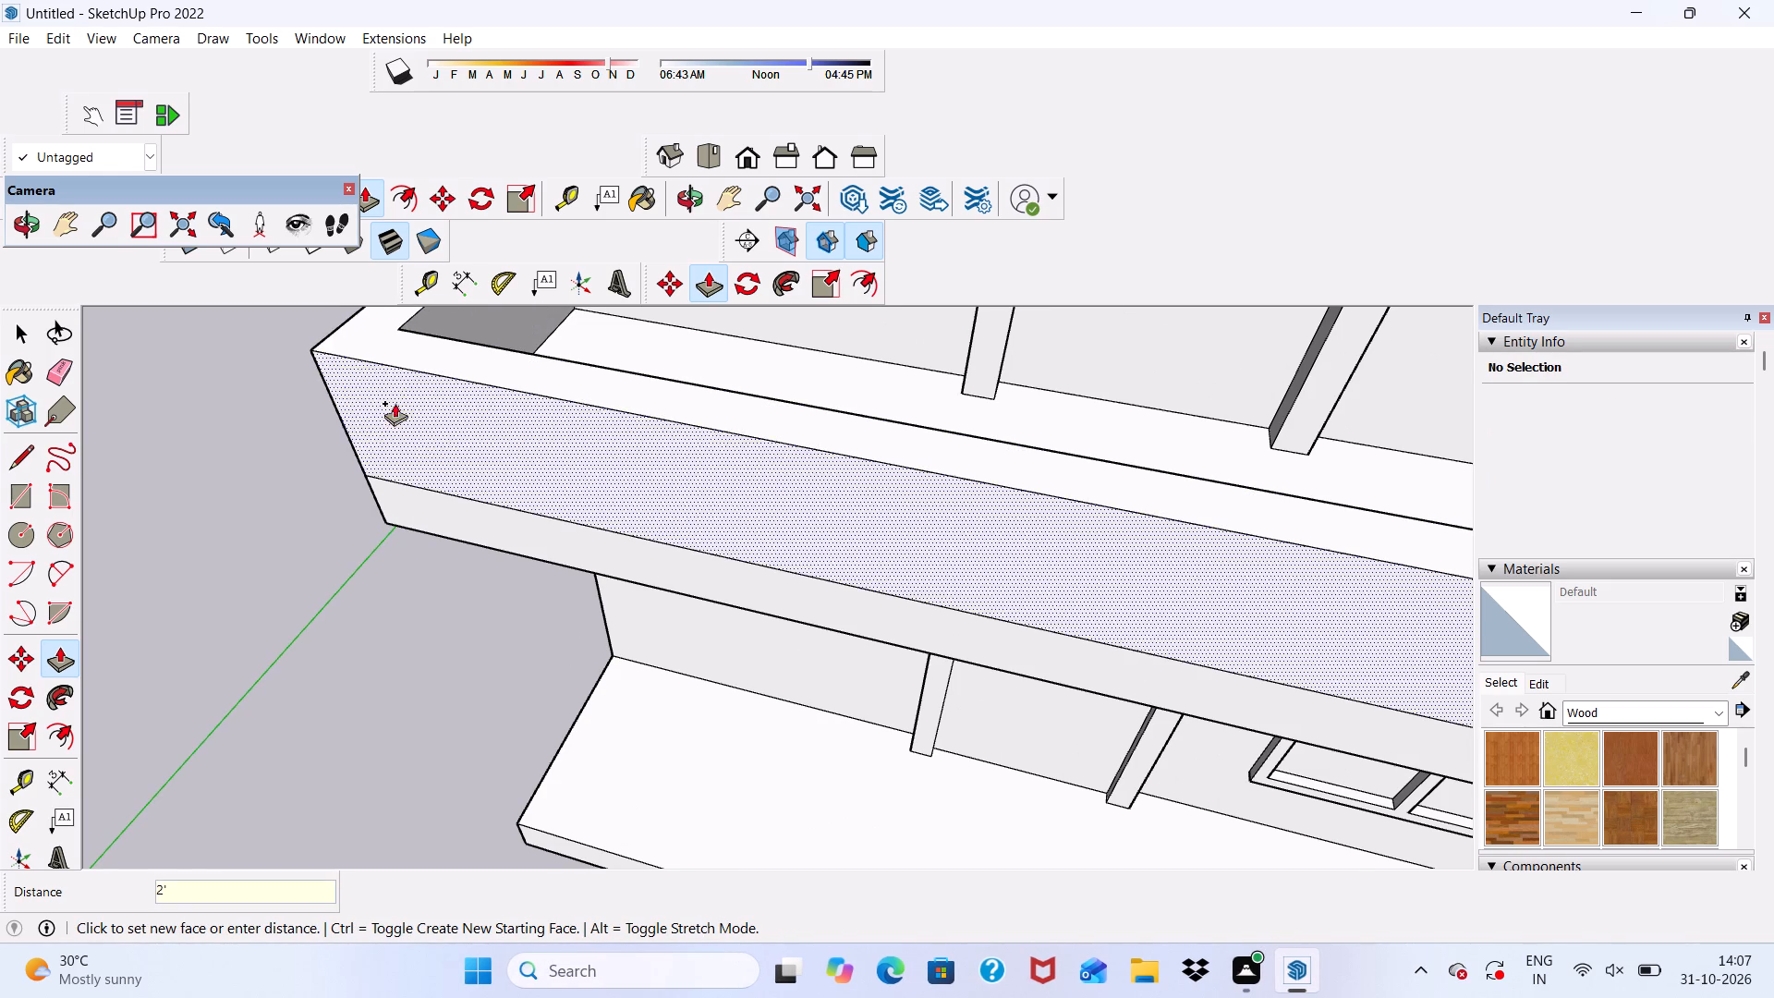
Examine the balcony parapet and the plain balcony slabs below it from several angles.
{"action": "scroll", "coordinate": [403, 416], "scroll_direction": "down", "scroll_amount": 5}
{"action": "scroll", "coordinate": [484, 449], "scroll_direction": "up", "scroll_amount": 1}
{"action": "scroll", "coordinate": [540, 563], "scroll_direction": "down", "scroll_amount": 2}
{"action": "middle_click_drag", "start_coordinate": [665, 600], "coordinate": [604, 538]}
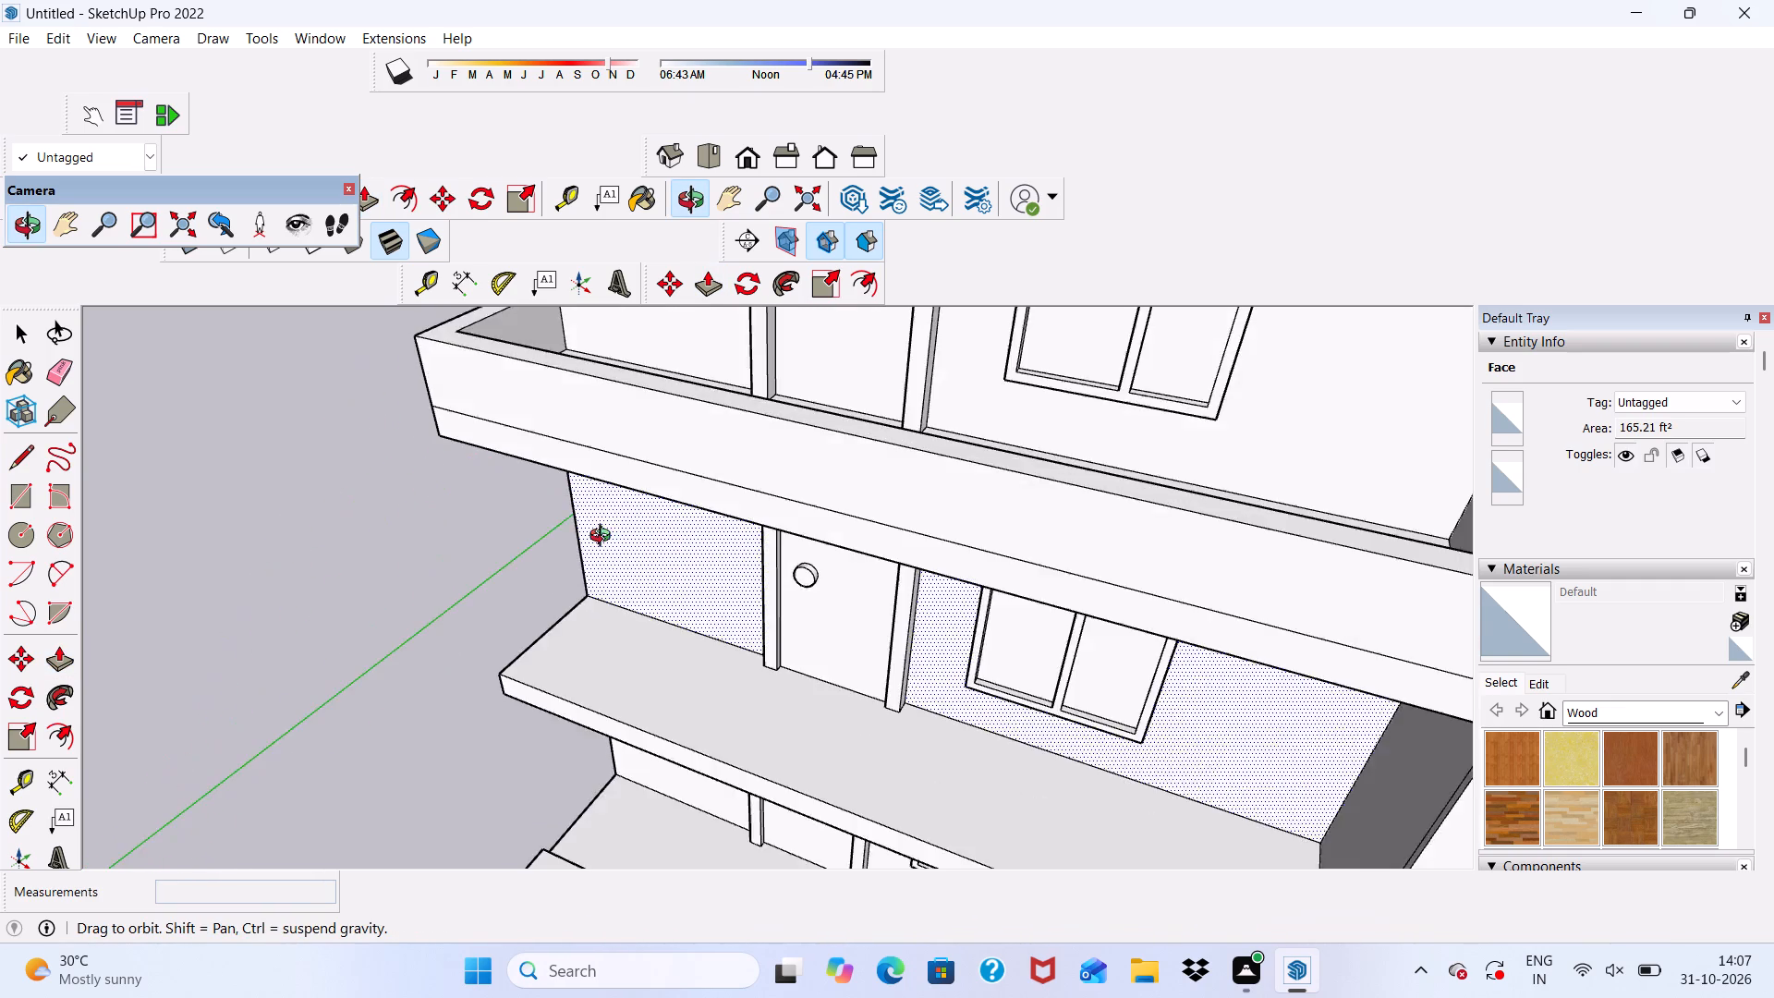
{"action": "middle_click_drag", "start_coordinate": [604, 538], "coordinate": [824, 470]}
{"action": "scroll", "coordinate": [807, 546], "scroll_direction": "down", "scroll_amount": 5}
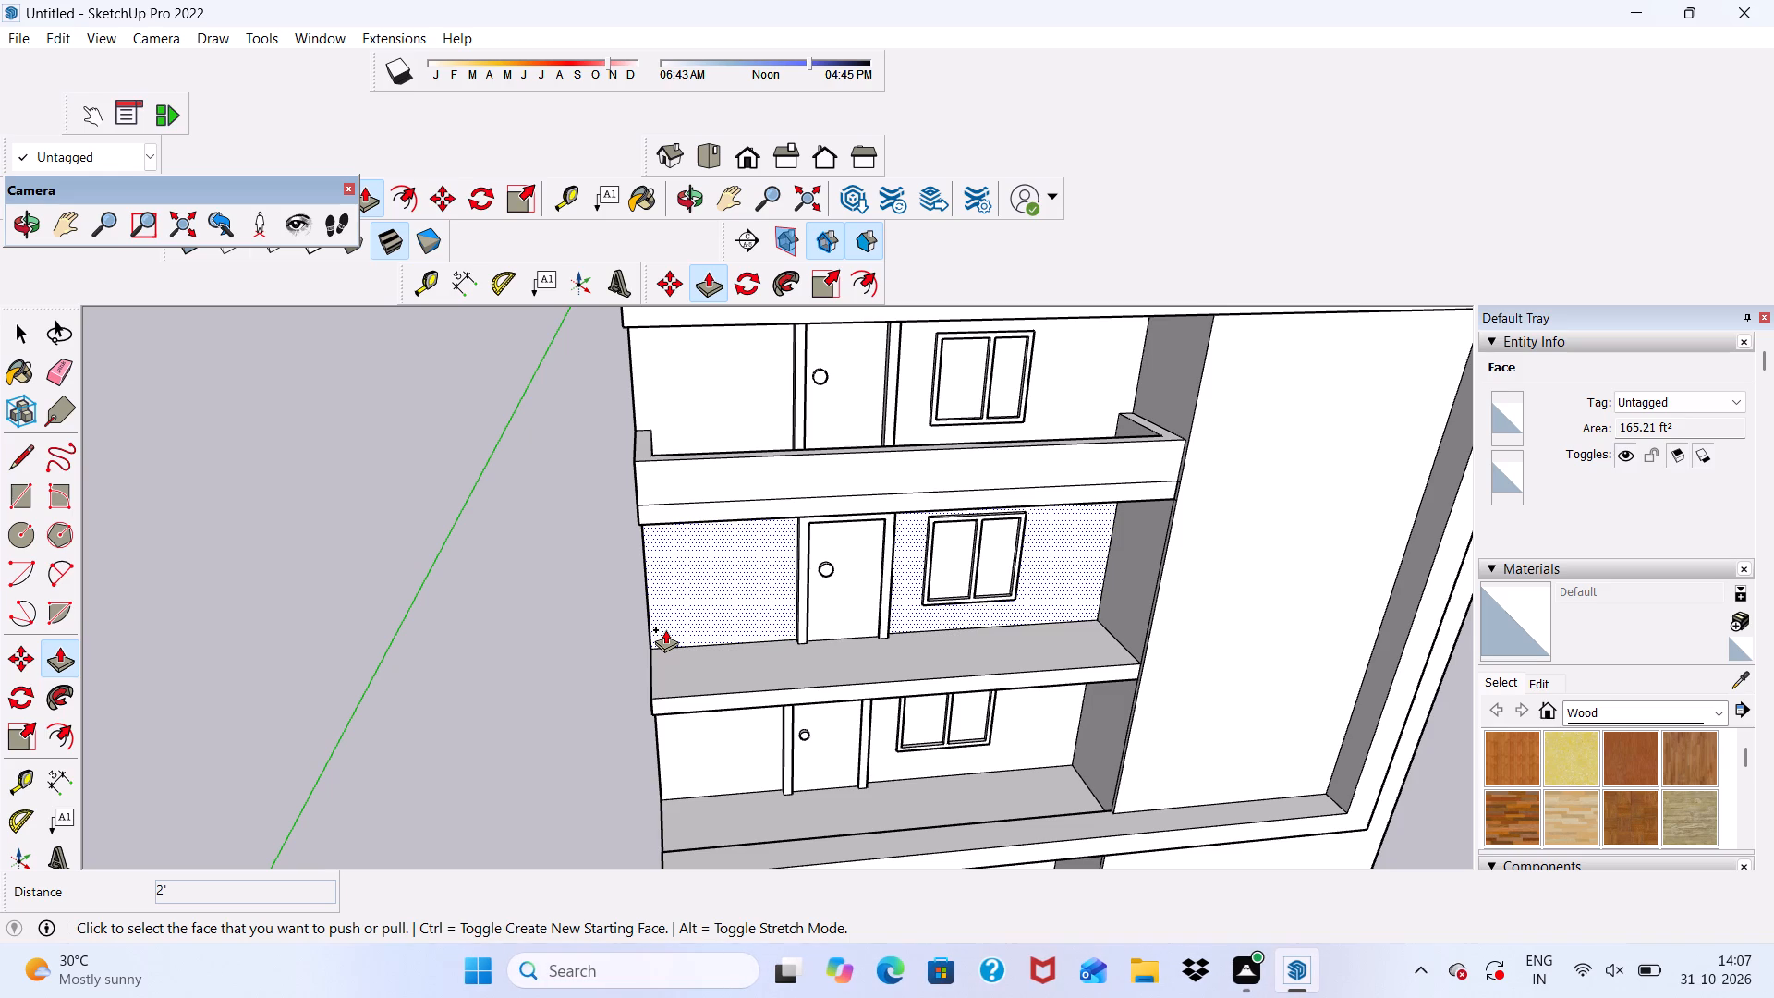
{"action": "scroll", "coordinate": [80, 943], "scroll_direction": "down", "scroll_amount": 4}
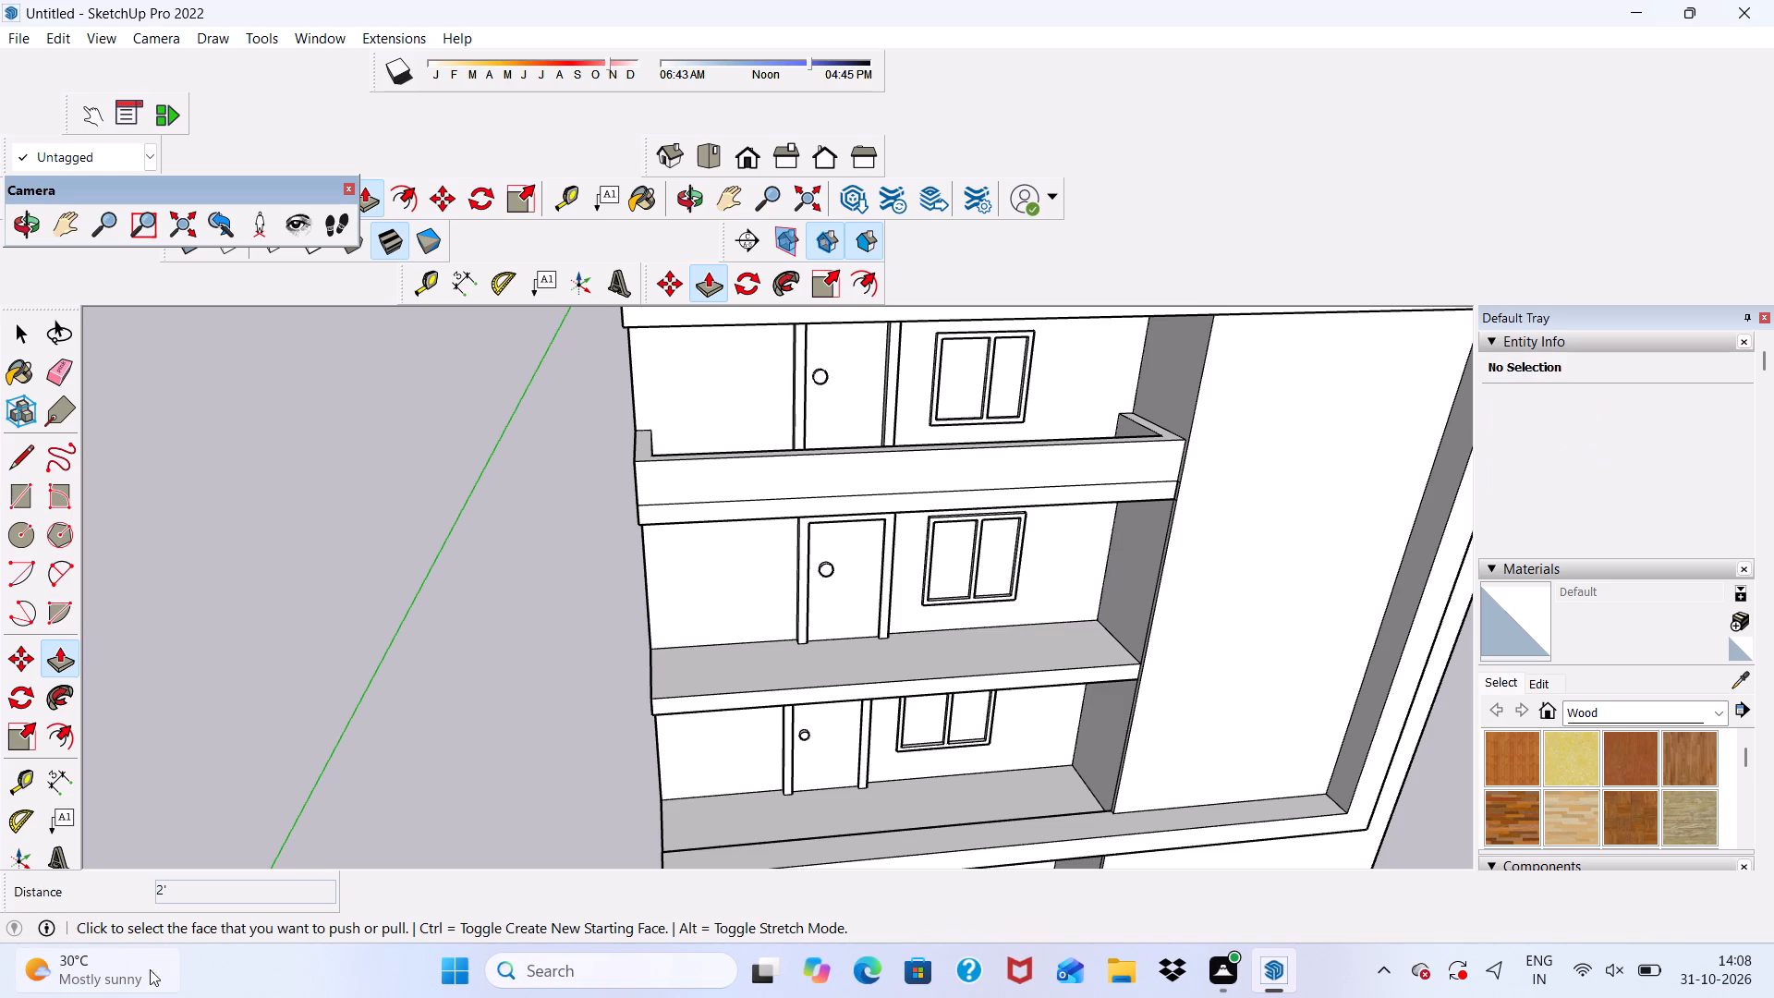
{"action": "scroll", "coordinate": [150, 969], "scroll_direction": "down", "scroll_amount": 1}
{"action": "scroll", "coordinate": [0, 941], "scroll_direction": "down", "scroll_amount": 4}
{"action": "scroll", "coordinate": [234, 997], "scroll_direction": "down", "scroll_amount": 1}
{"action": "middle_click_drag", "start_coordinate": [240, 997], "coordinate": [226, 994]}
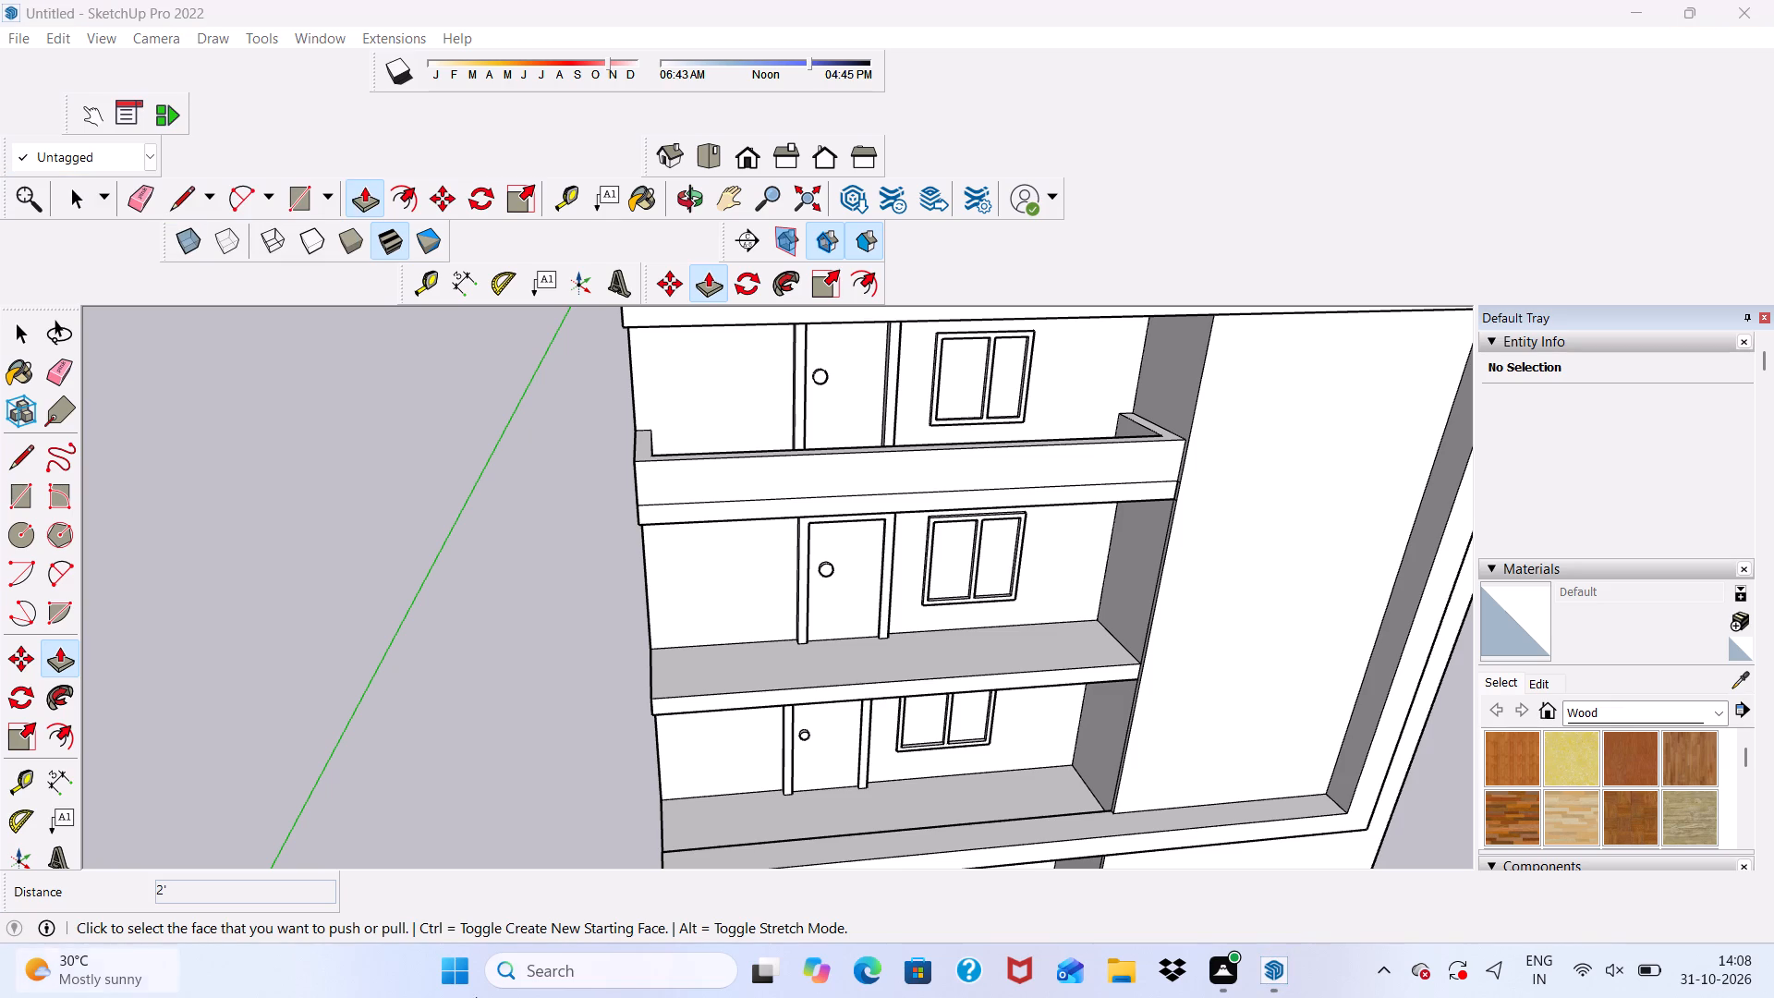
{"action": "middle_click_drag", "start_coordinate": [744, 743], "coordinate": [676, 786]}
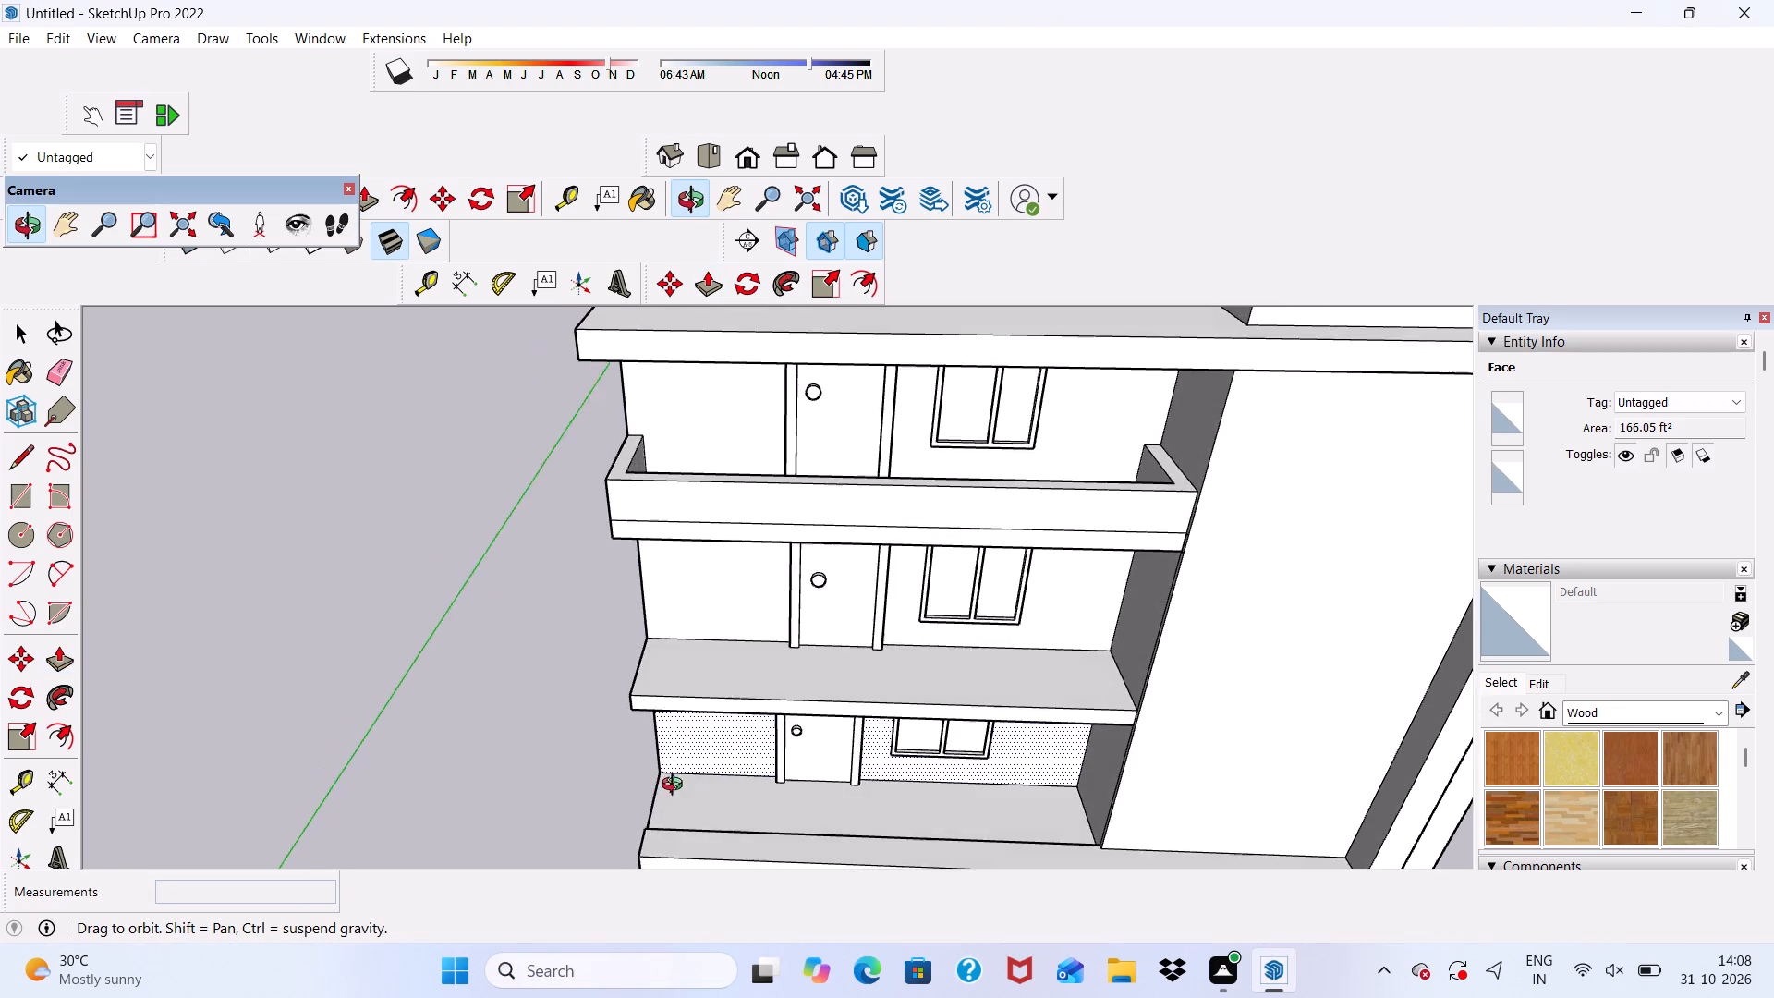
{"action": "middle_click_drag", "start_coordinate": [676, 786], "coordinate": [693, 692]}
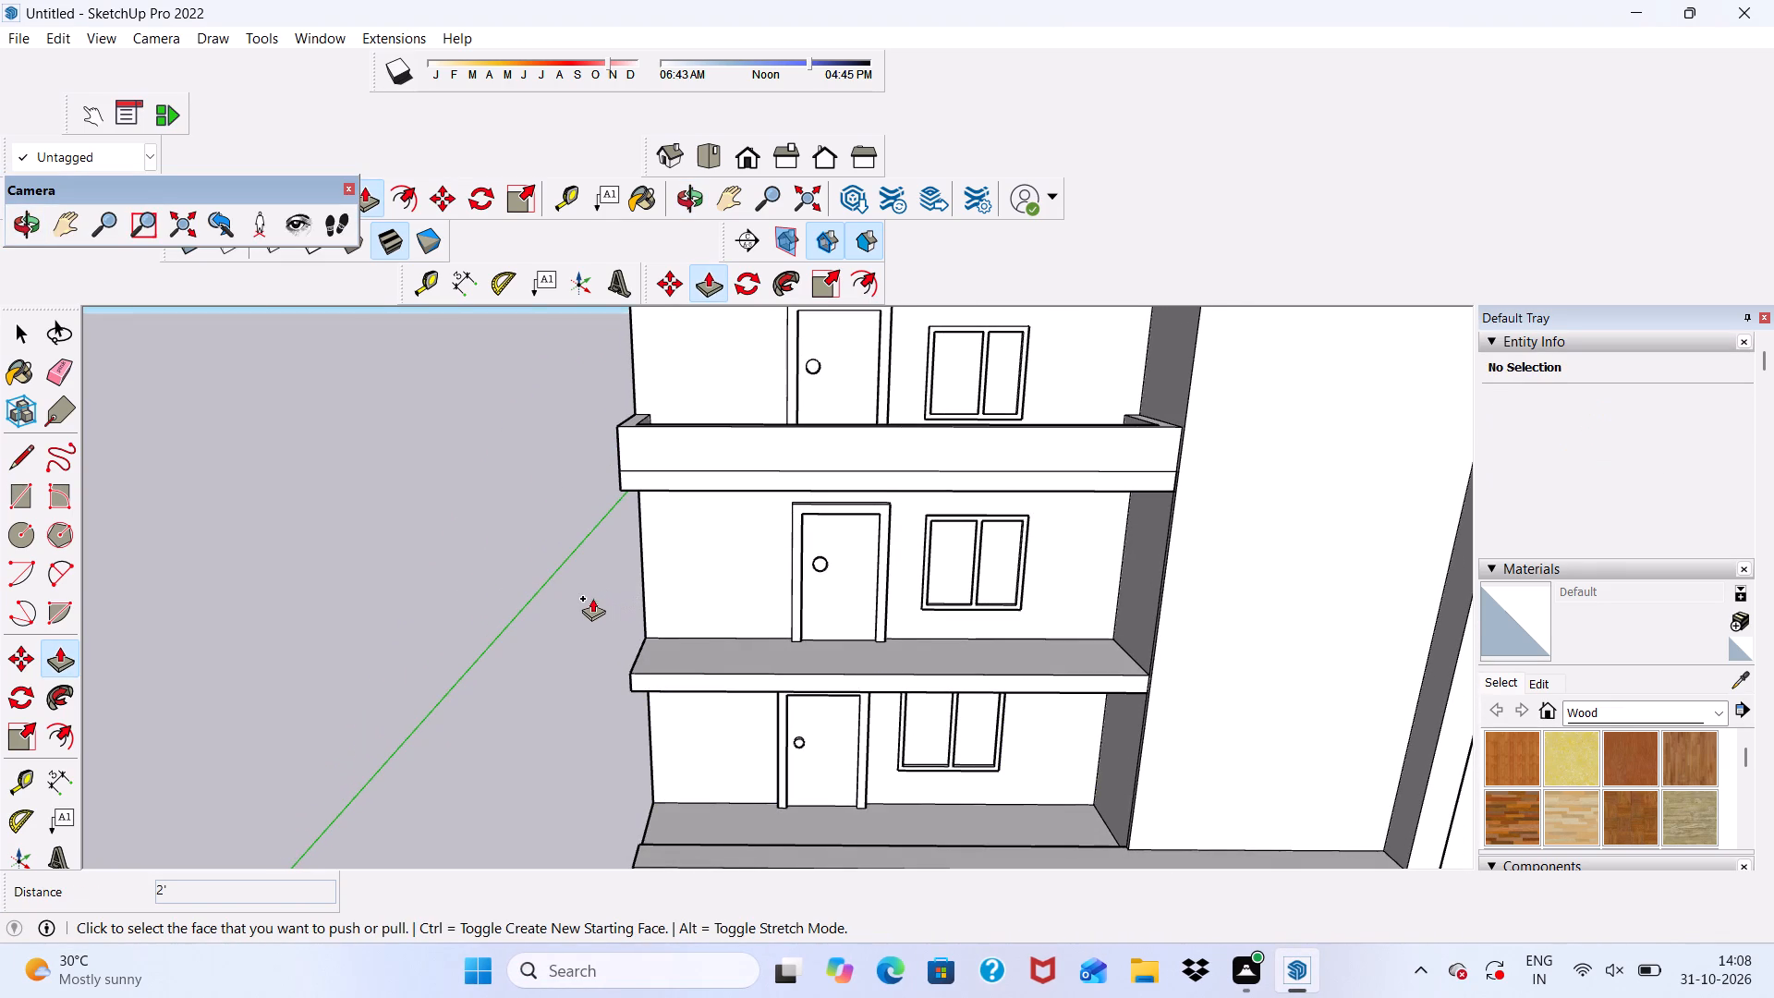
Reposition and resize the floating Camera tool palette so it uncovers the main drawing tools.
{"action": "key", "text": "space"}
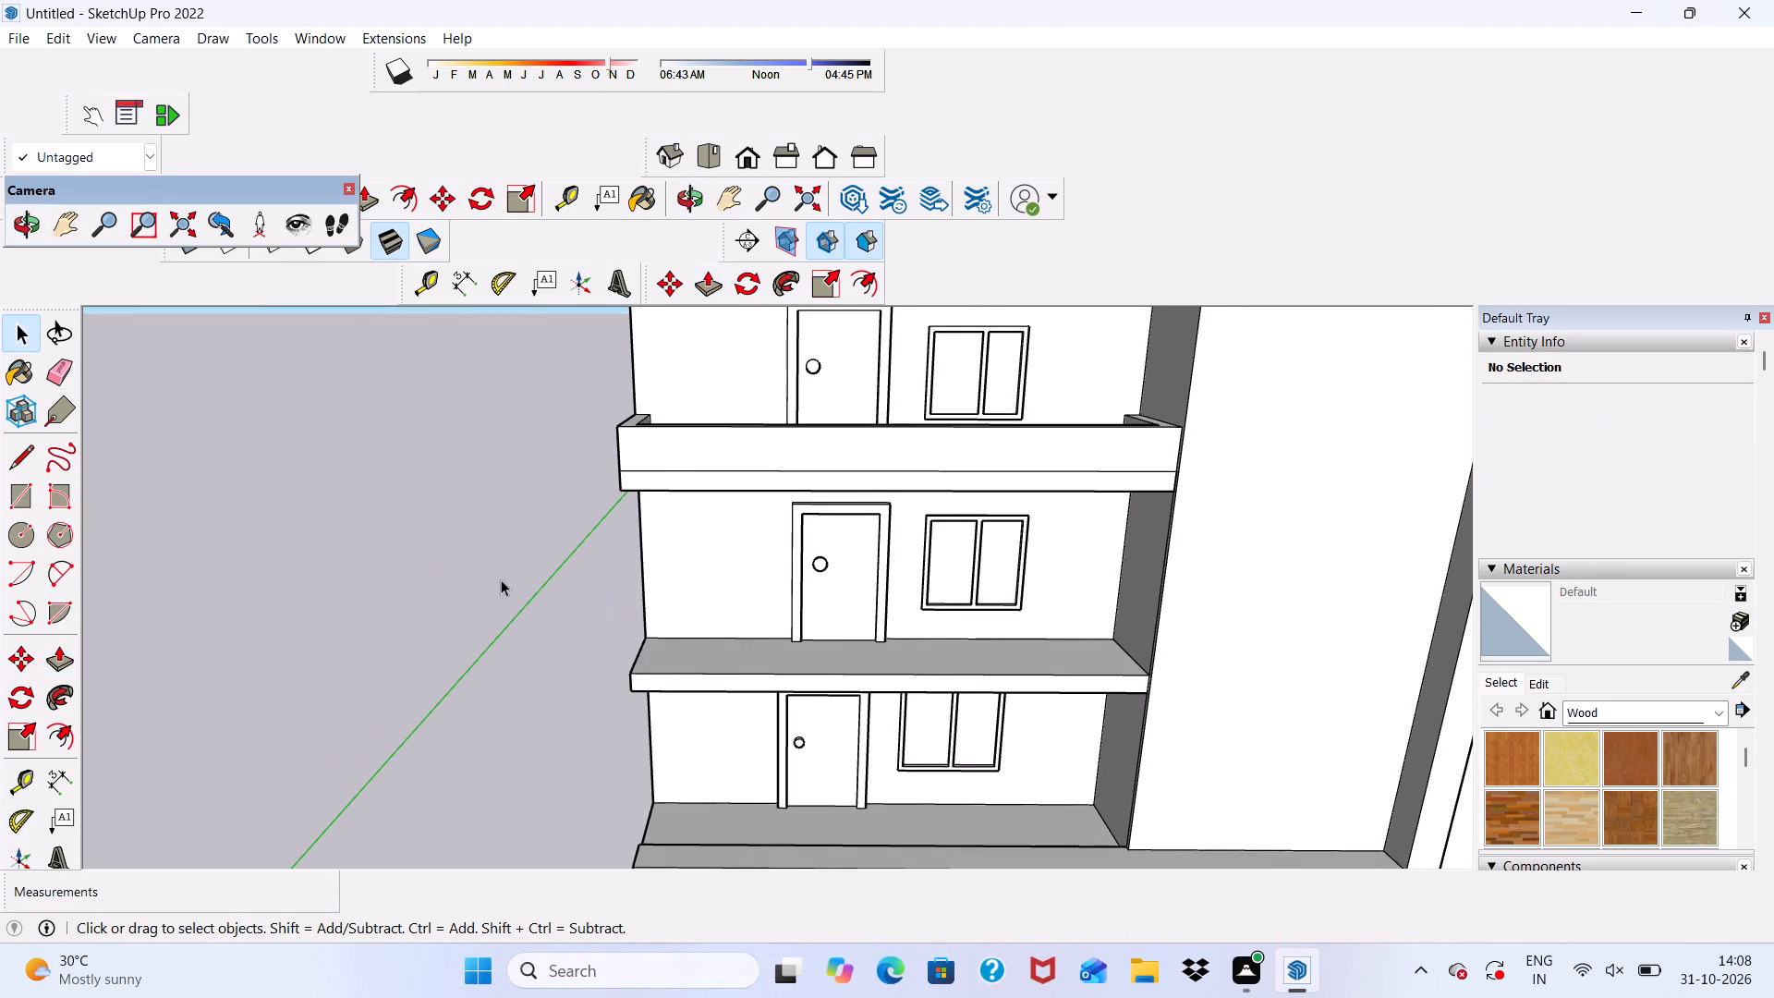
{"action": "scroll", "coordinate": [458, 576], "scroll_direction": "up", "scroll_amount": 1}
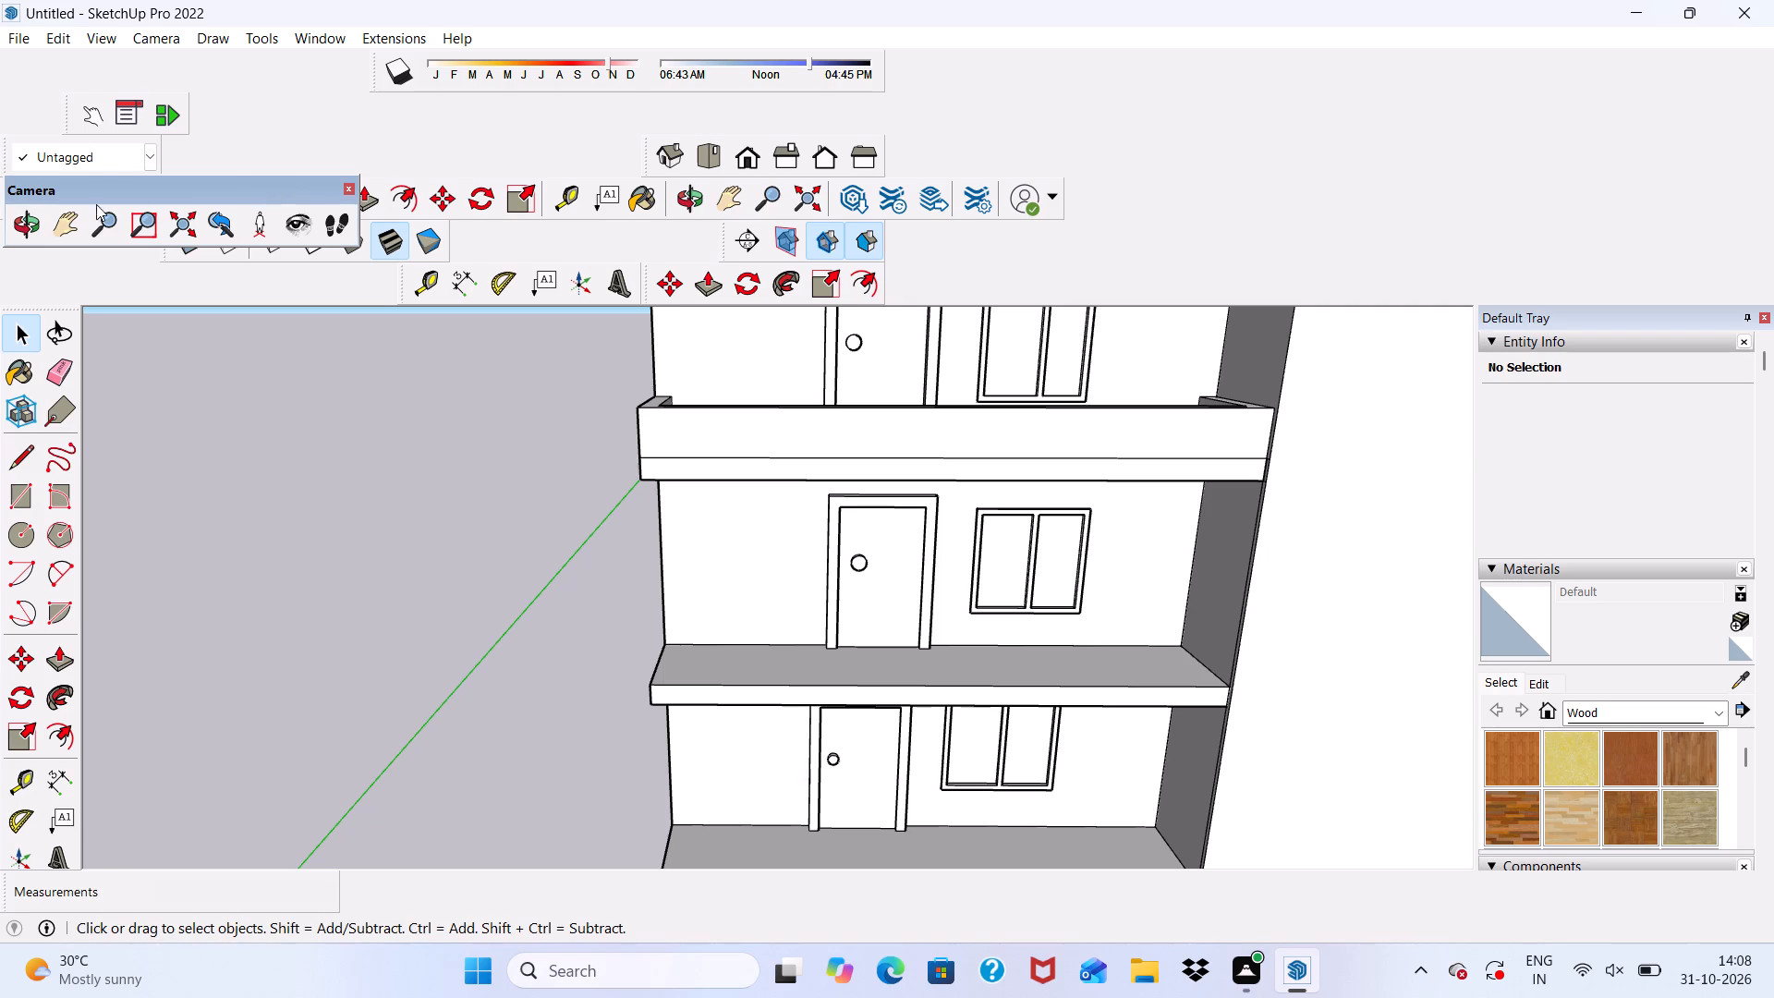
{"action": "left_click_drag", "start_coordinate": [3, 183], "coordinate": [88, 194]}
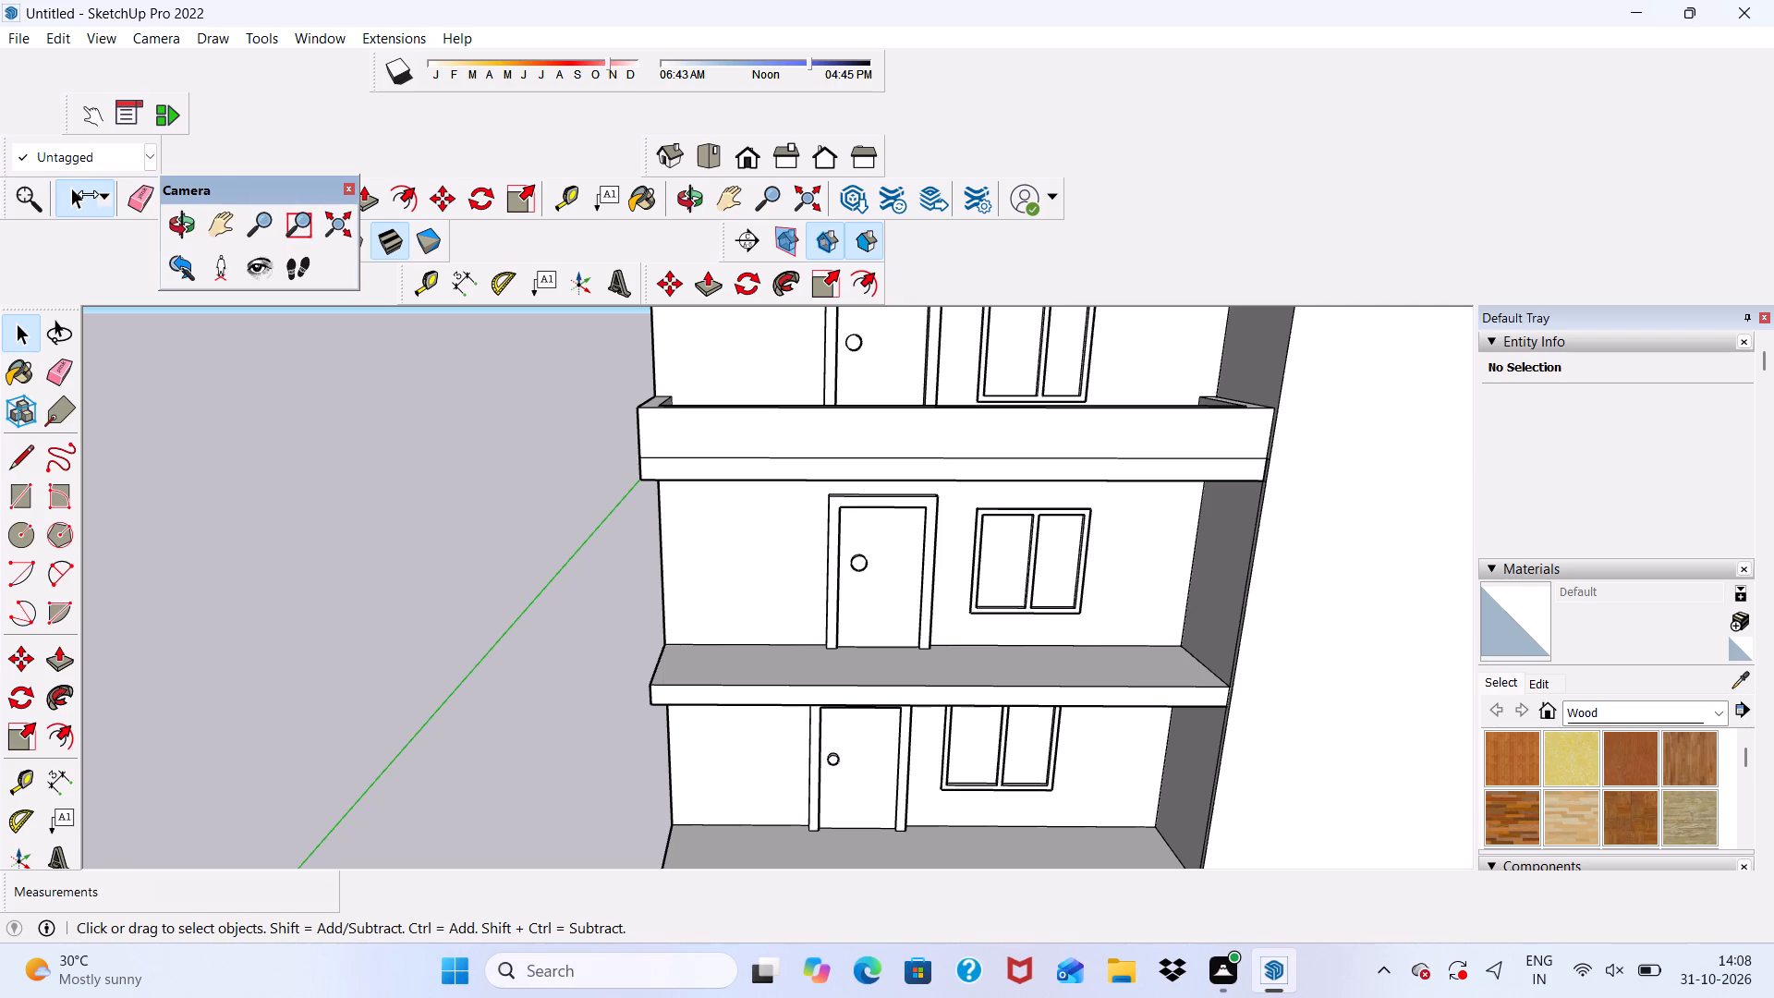
{"action": "left_click_drag", "start_coordinate": [88, 194], "coordinate": [119, 237]}
{"action": "left_click_drag", "start_coordinate": [164, 174], "coordinate": [175, 223]}
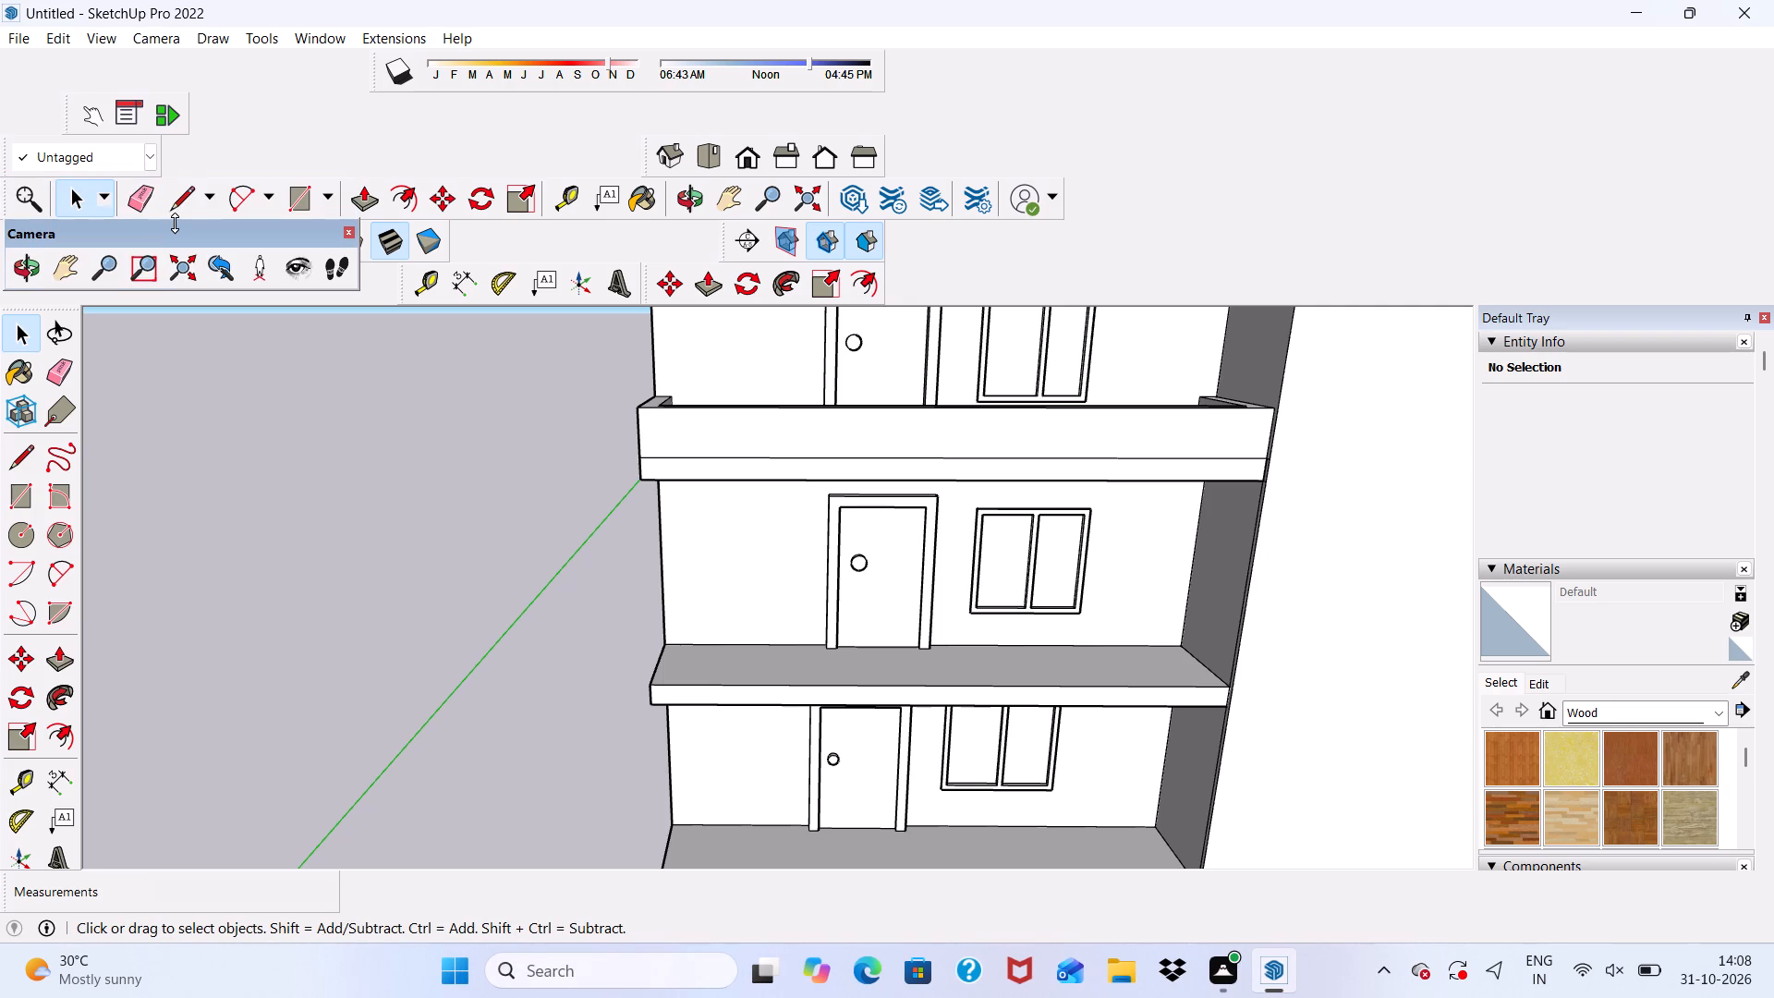
{"action": "left_click_drag", "start_coordinate": [175, 223], "coordinate": [168, 223]}
{"action": "scroll", "coordinate": [183, 236], "scroll_direction": "down", "scroll_amount": 6}
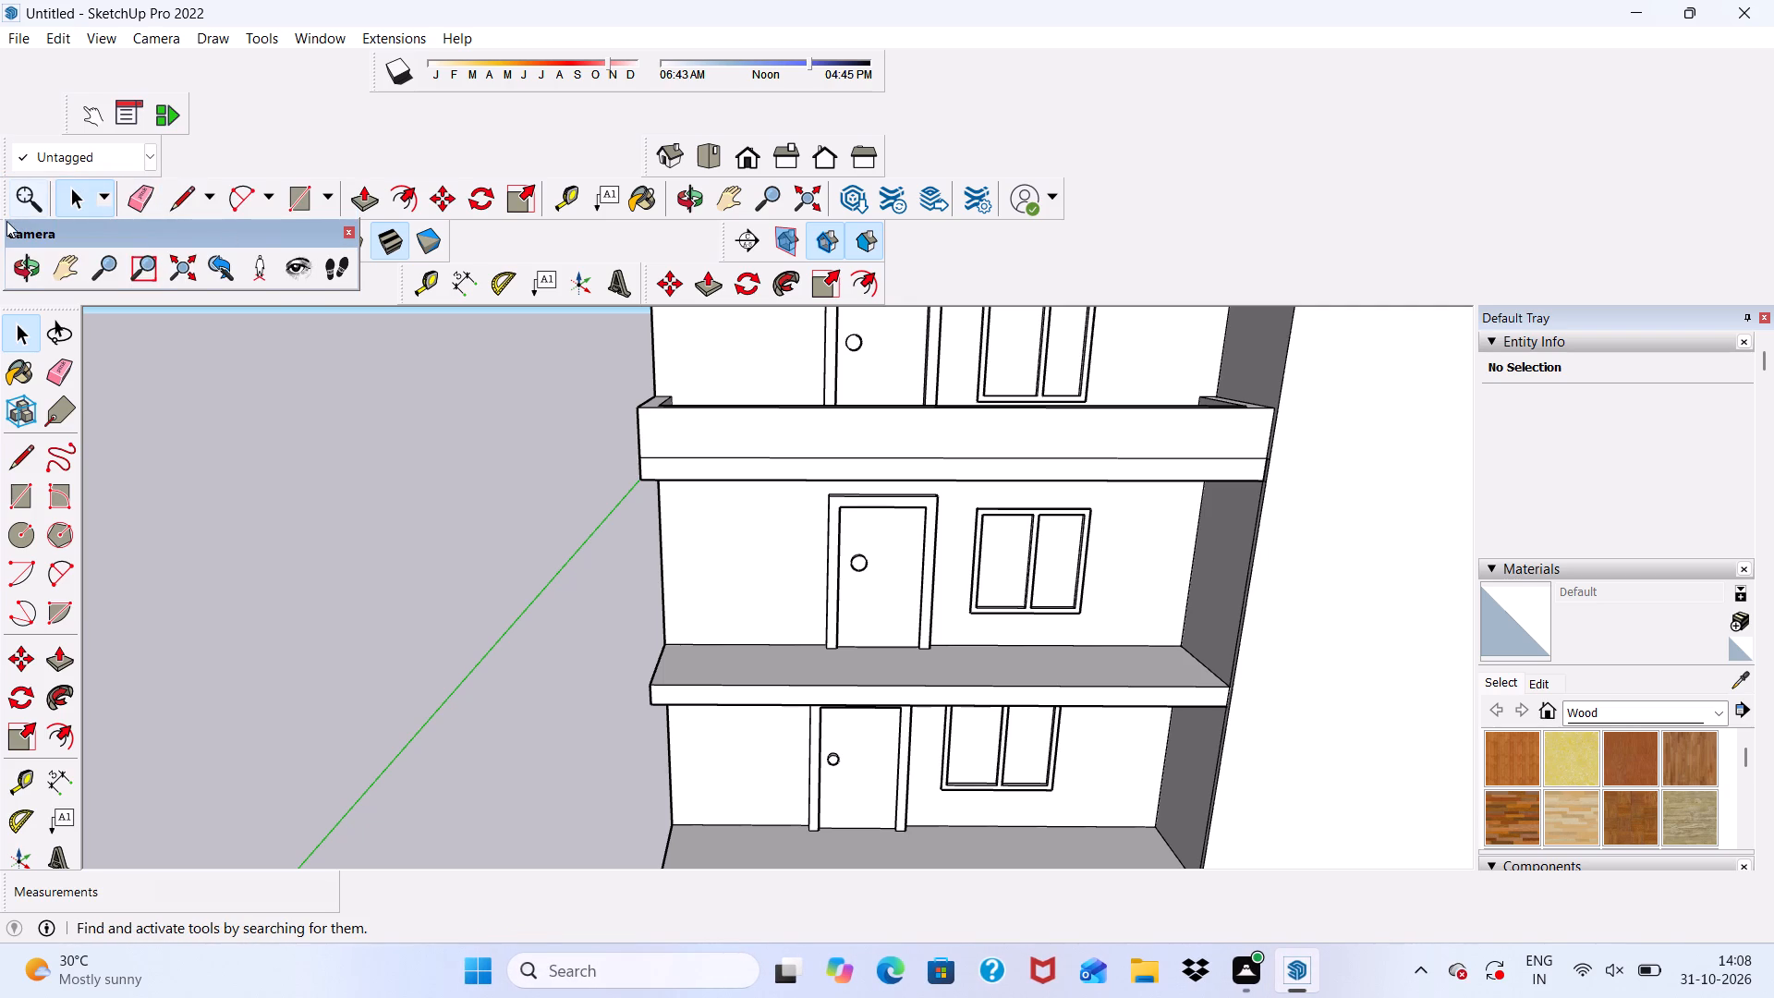
{"action": "left_click_drag", "start_coordinate": [2, 223], "coordinate": [47, 274]}
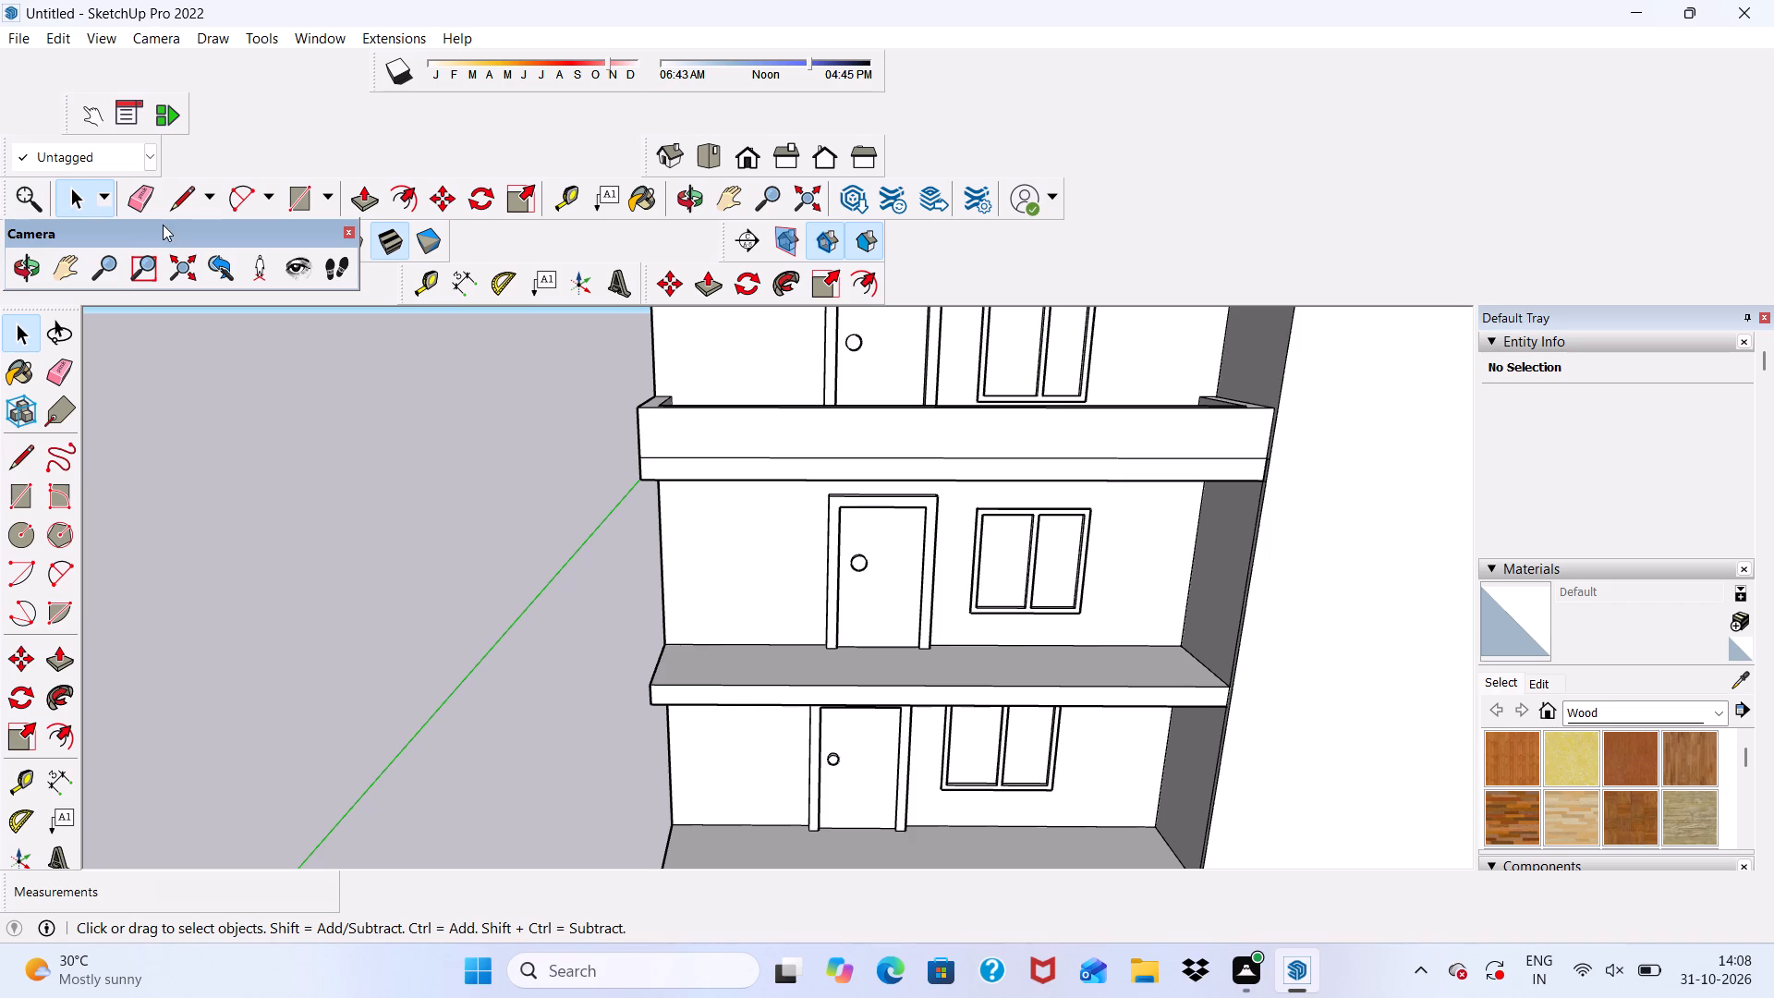
Dock the floating Camera toolbar in the free space of the row beside the Styles tools.
{"action": "left_click_drag", "start_coordinate": [163, 221], "coordinate": [197, 291]}
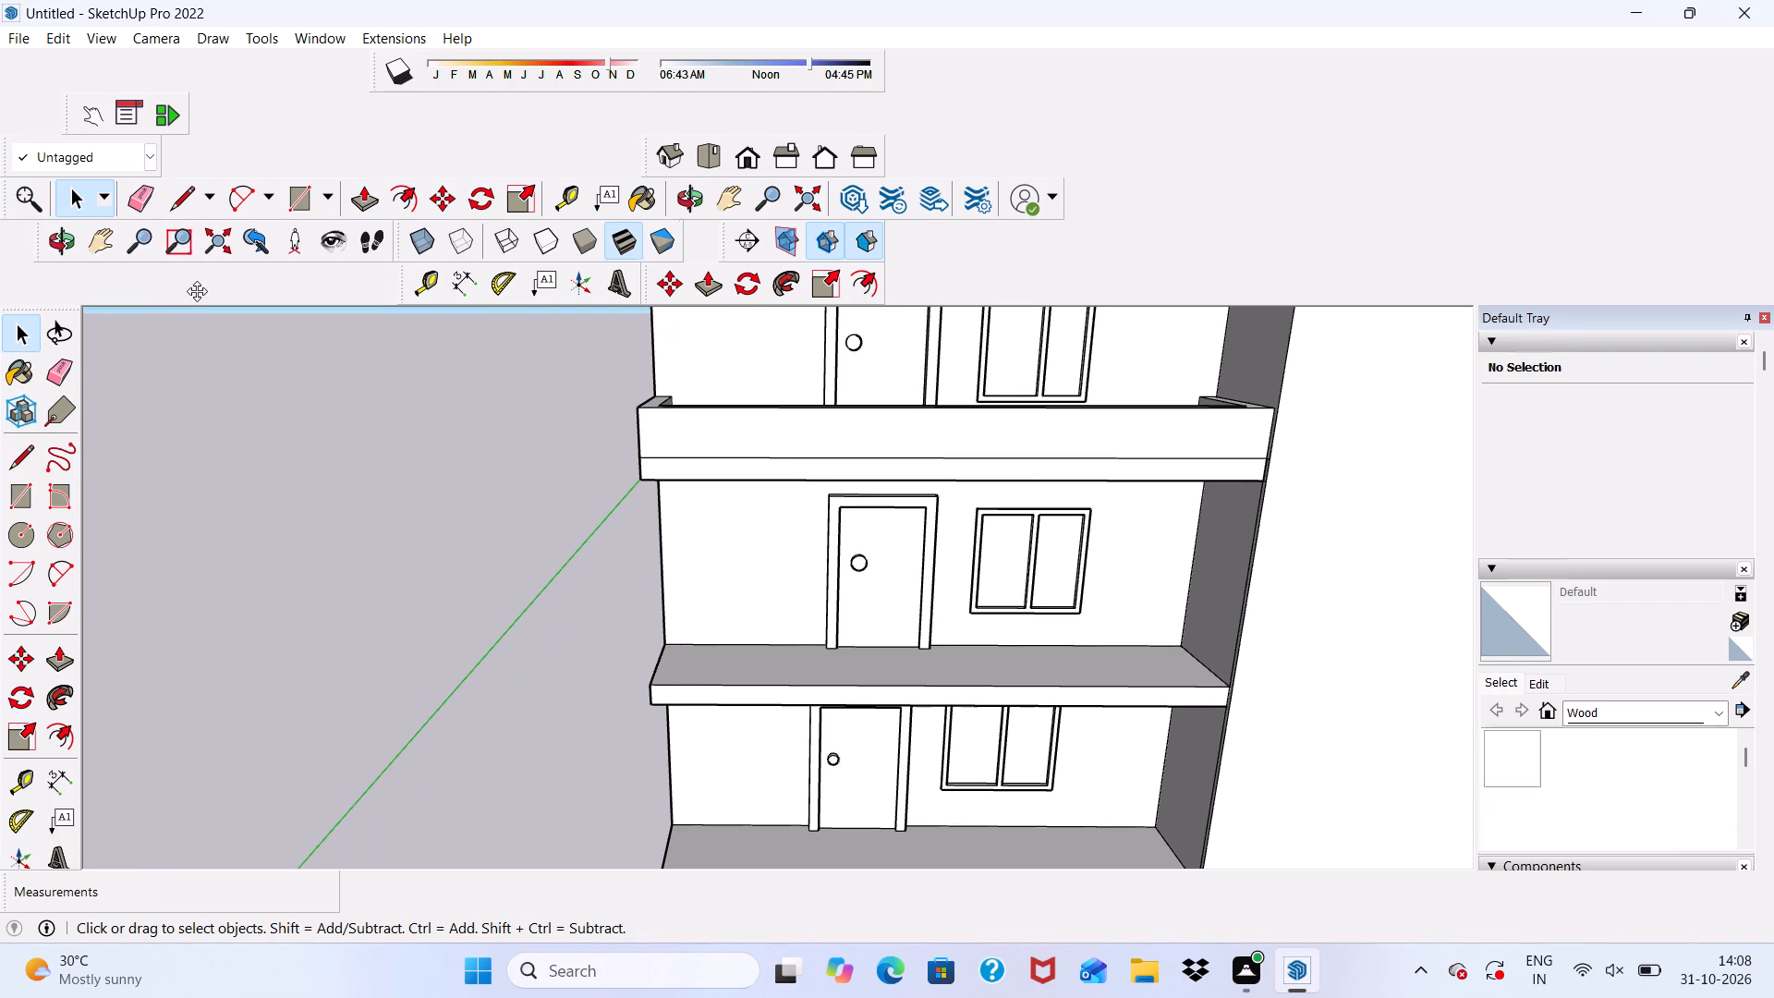
{"action": "left_click_drag", "start_coordinate": [197, 291], "coordinate": [152, 278]}
Examine the upper balcony's parapet and its height against the facade from several angles.
{"action": "scroll", "coordinate": [254, 253], "scroll_direction": "down", "scroll_amount": 8}
{"action": "middle_click_drag", "start_coordinate": [259, 355], "coordinate": [354, 217]}
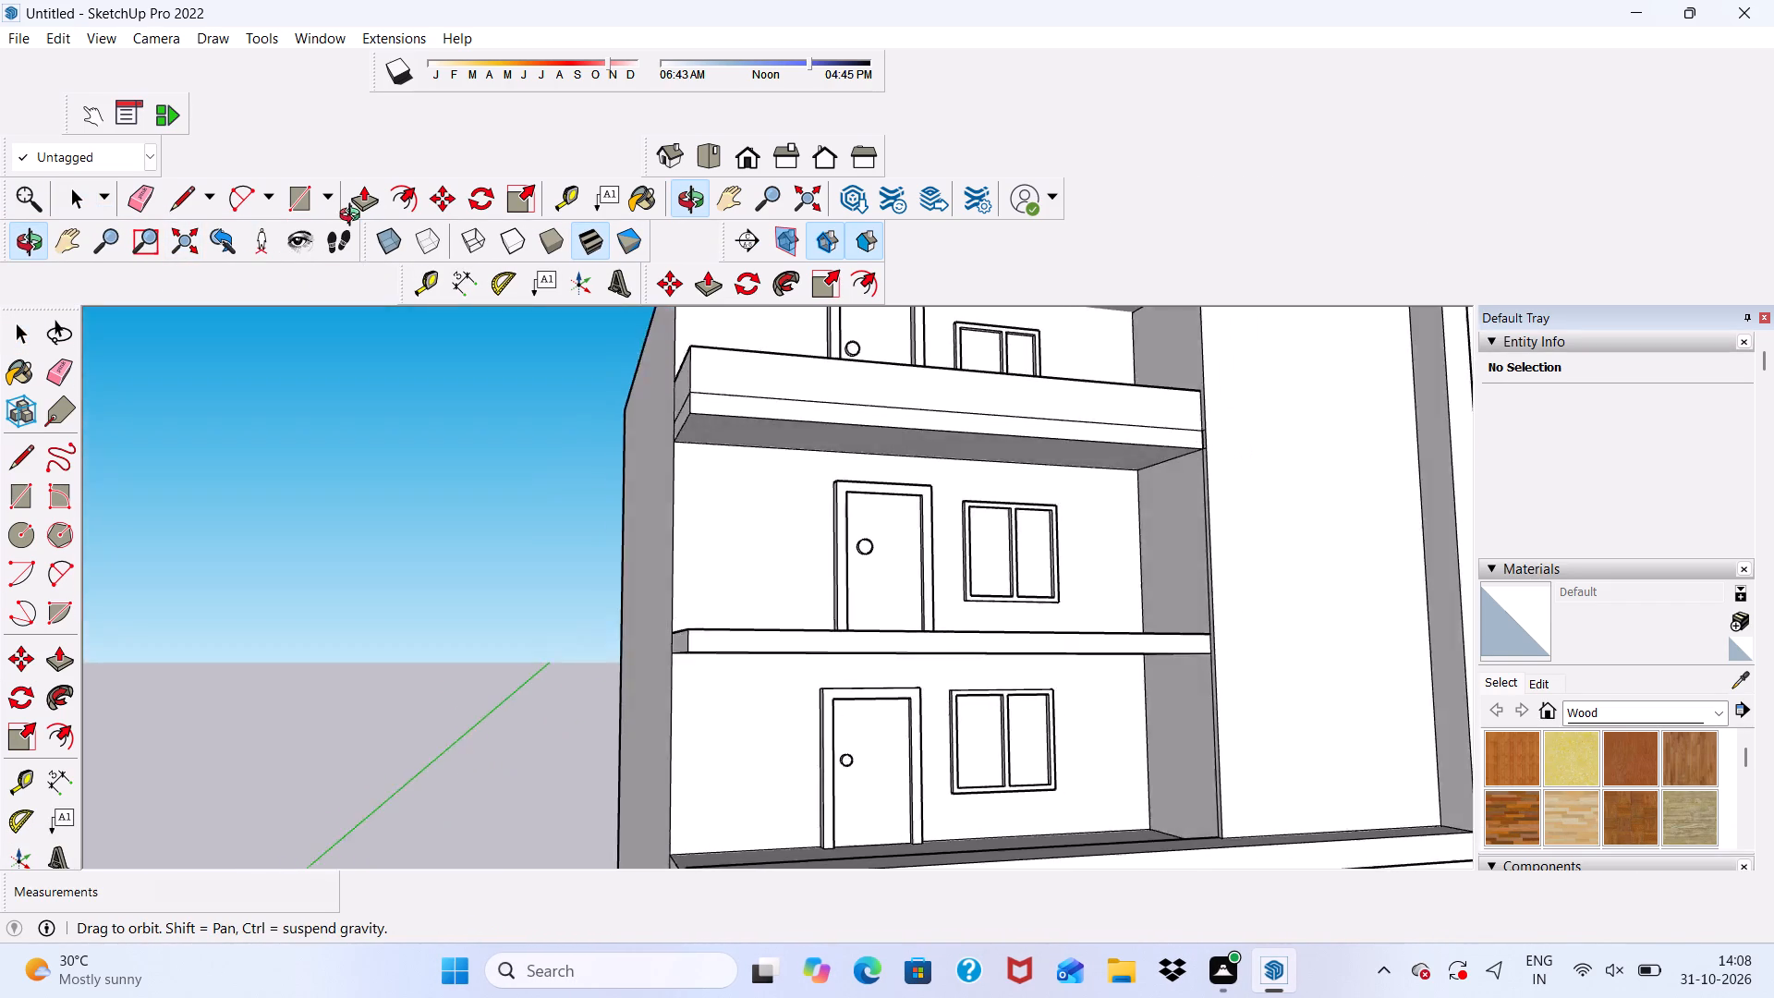
{"action": "middle_click_drag", "start_coordinate": [354, 217], "coordinate": [176, 419]}
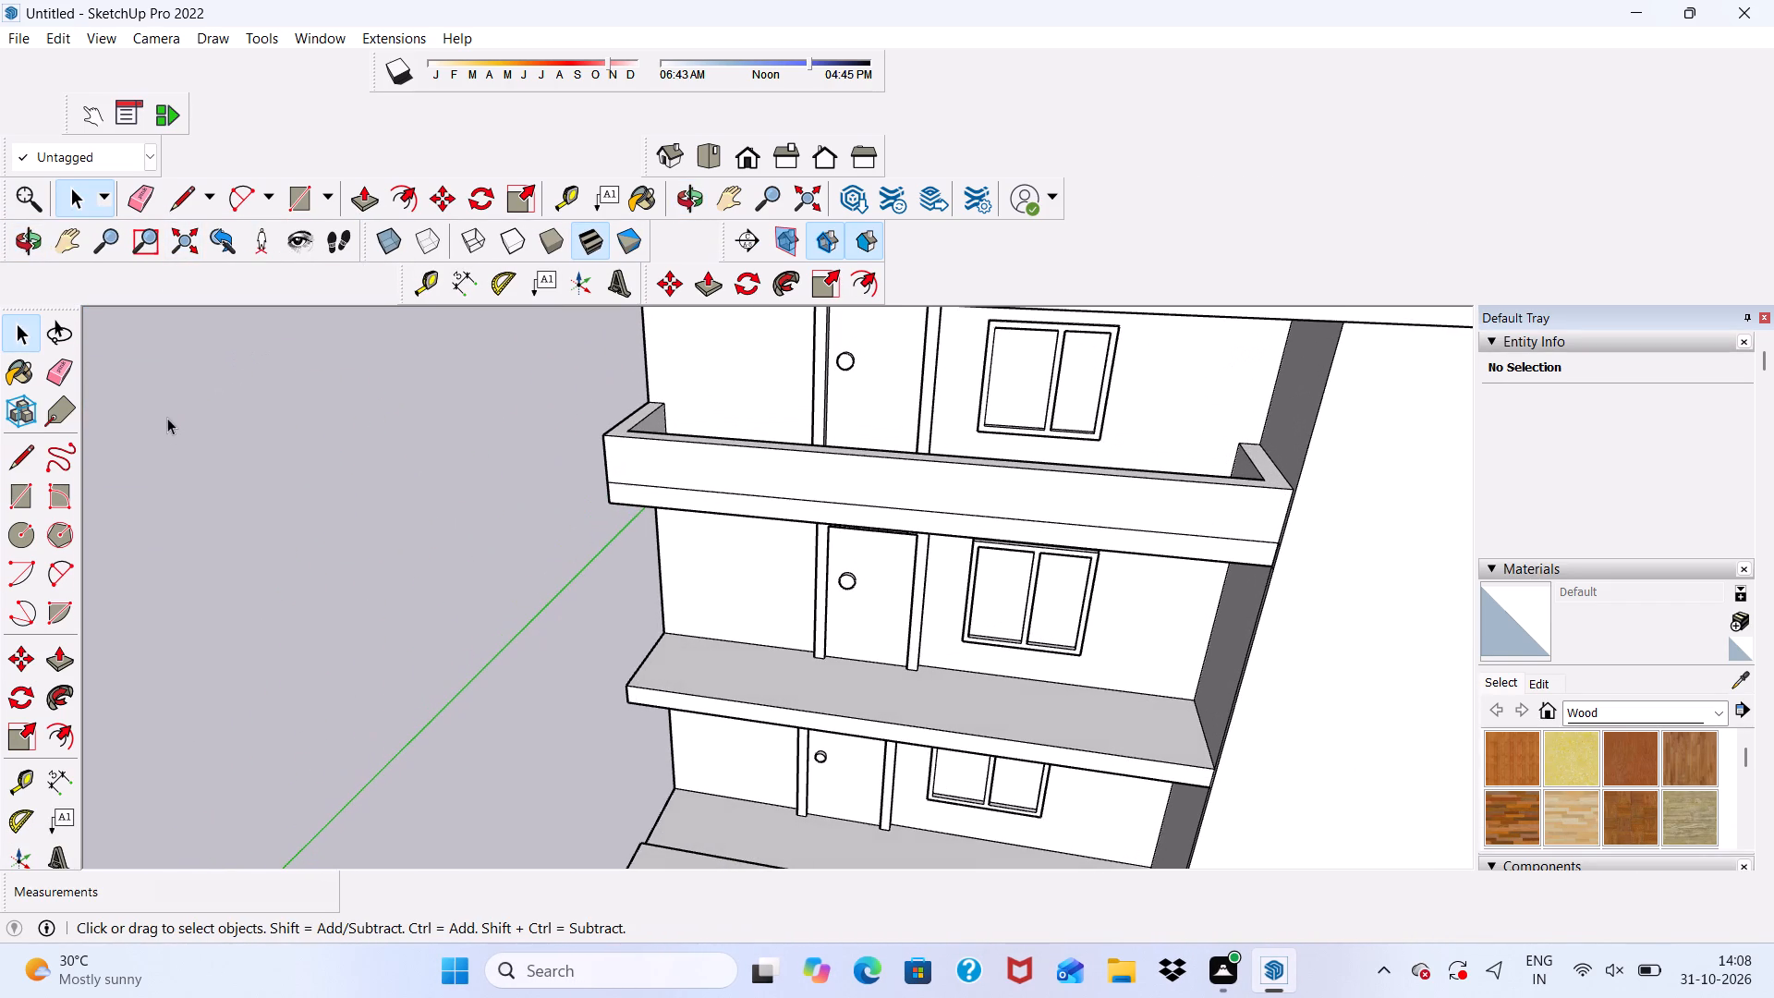
{"action": "scroll", "coordinate": [309, 489], "scroll_direction": "down", "scroll_amount": 4}
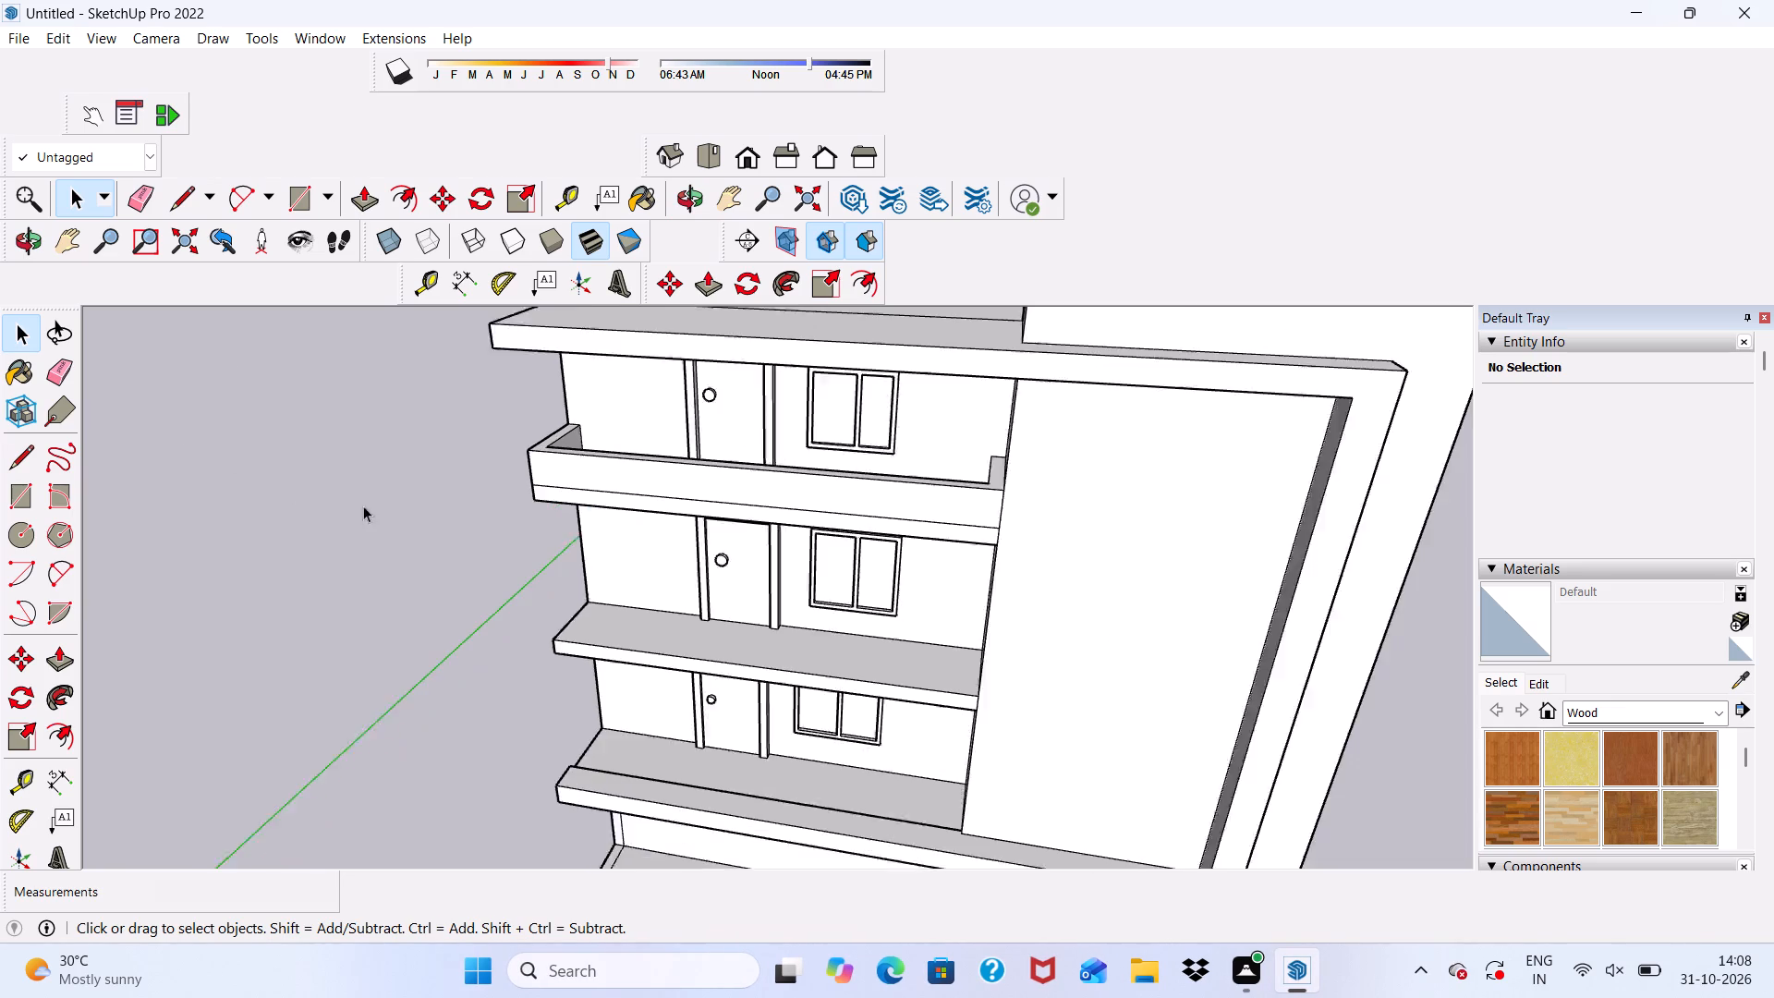
{"action": "scroll", "coordinate": [363, 505], "scroll_direction": "down", "scroll_amount": 2}
{"action": "middle_click_drag", "start_coordinate": [438, 546], "coordinate": [589, 378]}
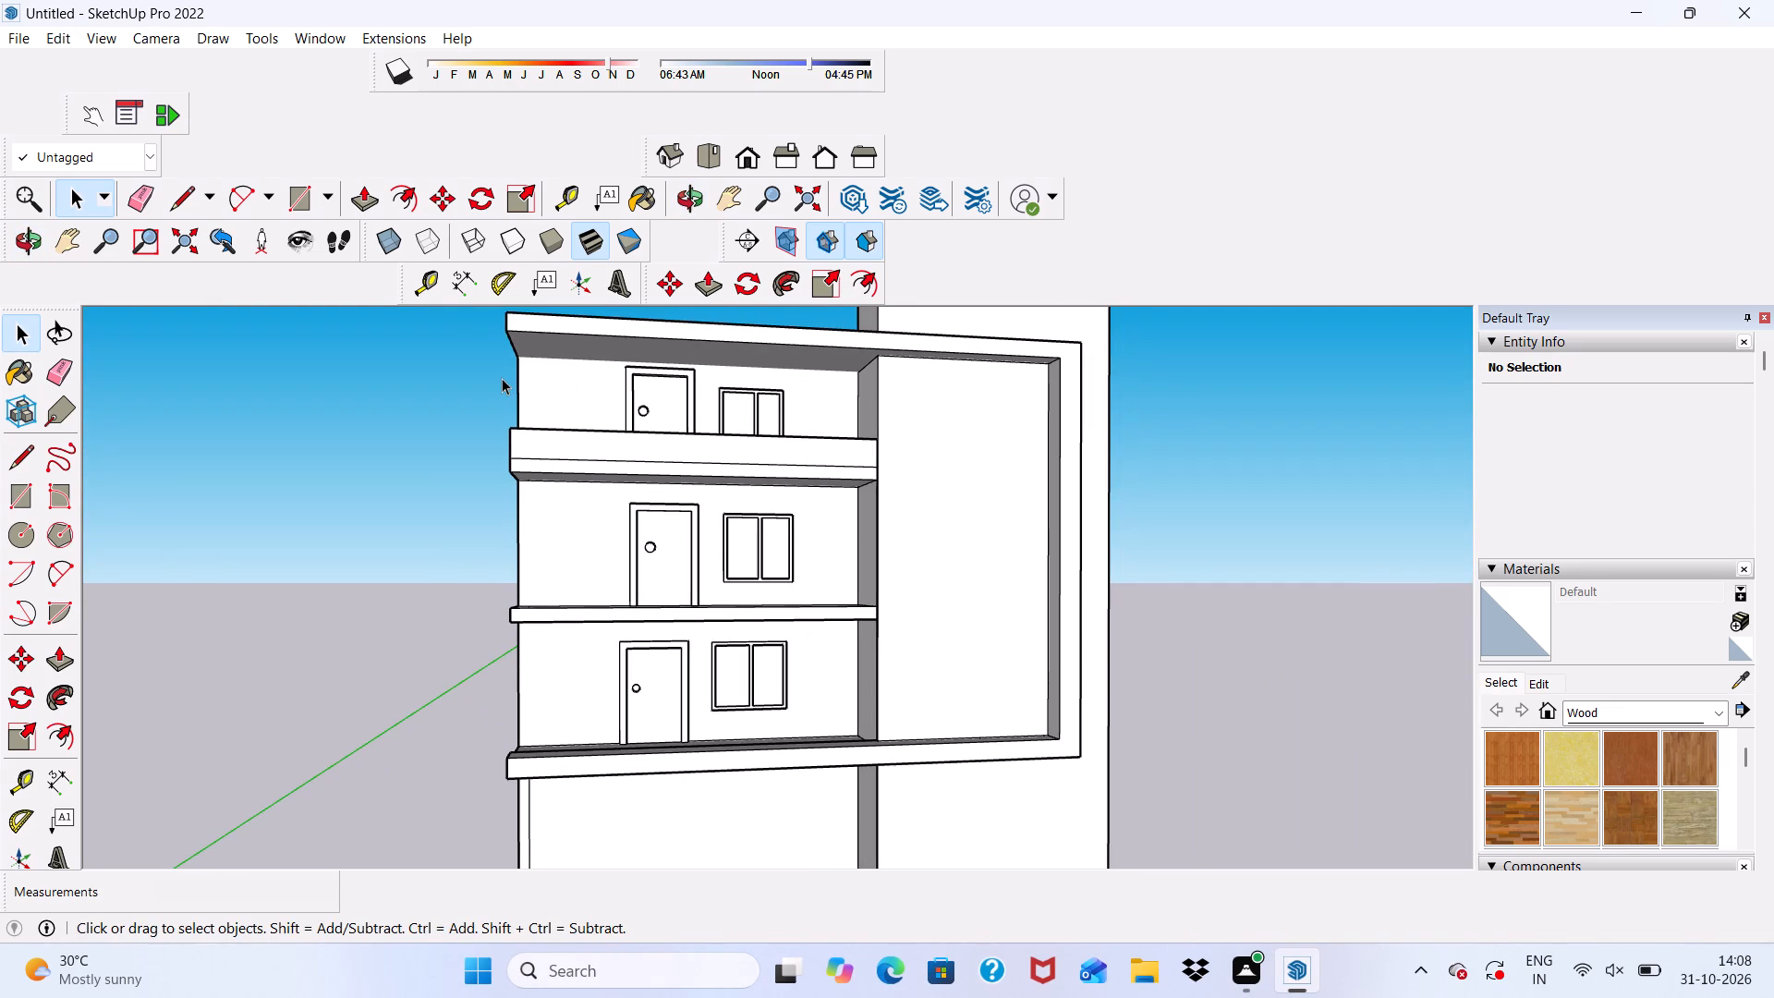
{"action": "scroll", "coordinate": [498, 378], "scroll_direction": "up", "scroll_amount": 3}
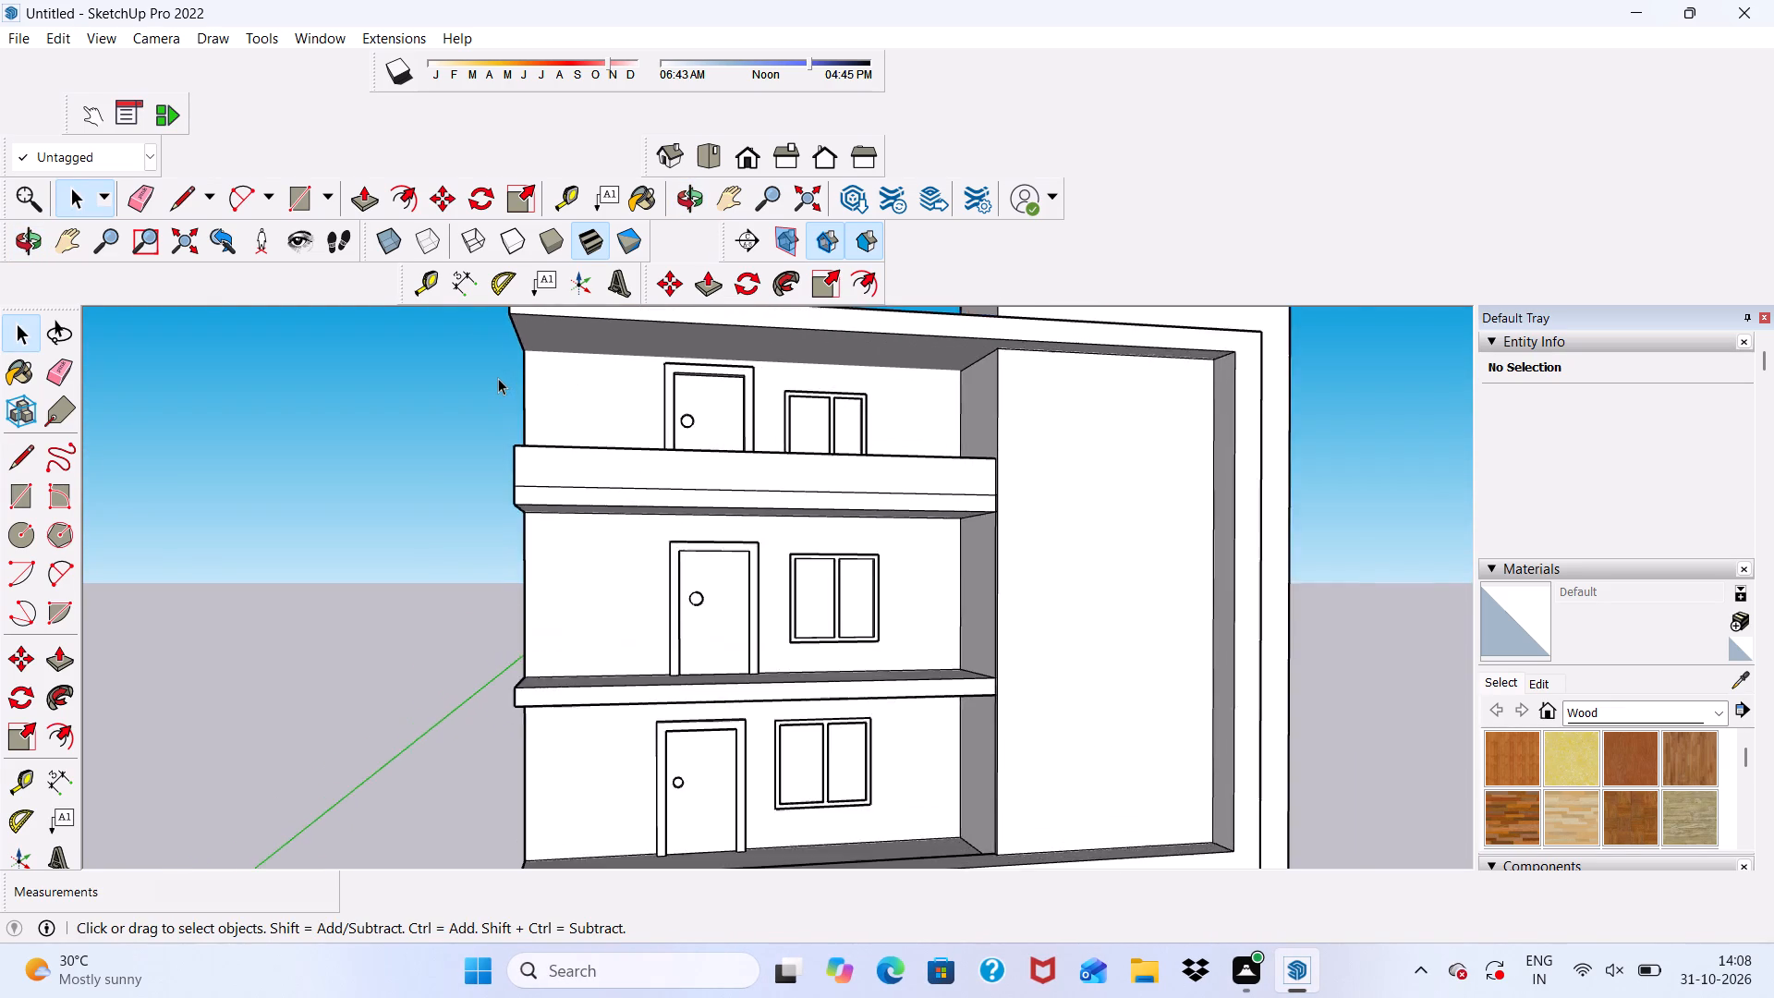
{"action": "scroll", "coordinate": [498, 378], "scroll_direction": "up", "scroll_amount": 3}
{"action": "scroll", "coordinate": [634, 438], "scroll_direction": "down", "scroll_amount": 2}
{"action": "middle_click_drag", "start_coordinate": [677, 469], "coordinate": [652, 512]}
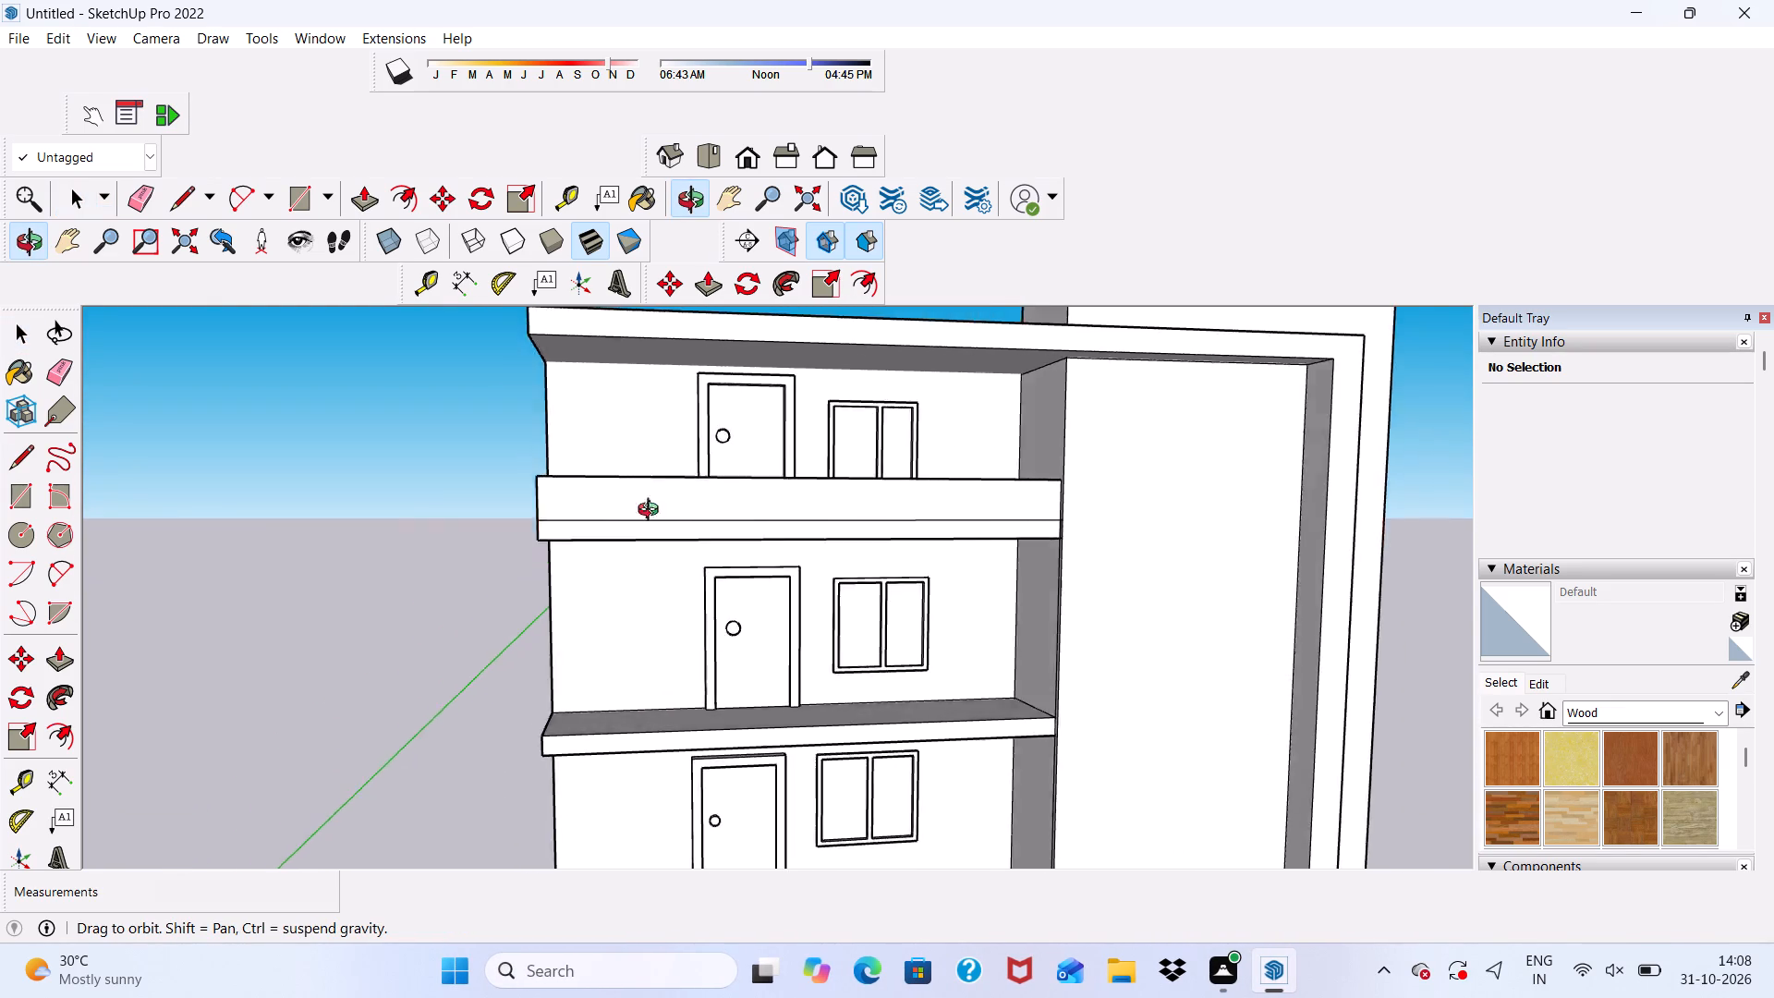
{"action": "middle_click_drag", "start_coordinate": [652, 512], "coordinate": [496, 703]}
Push/Pull the top face of the upper balcony's three-sided parapet up by another 1'.
{"action": "scroll", "coordinate": [548, 637], "scroll_direction": "up", "scroll_amount": 6}
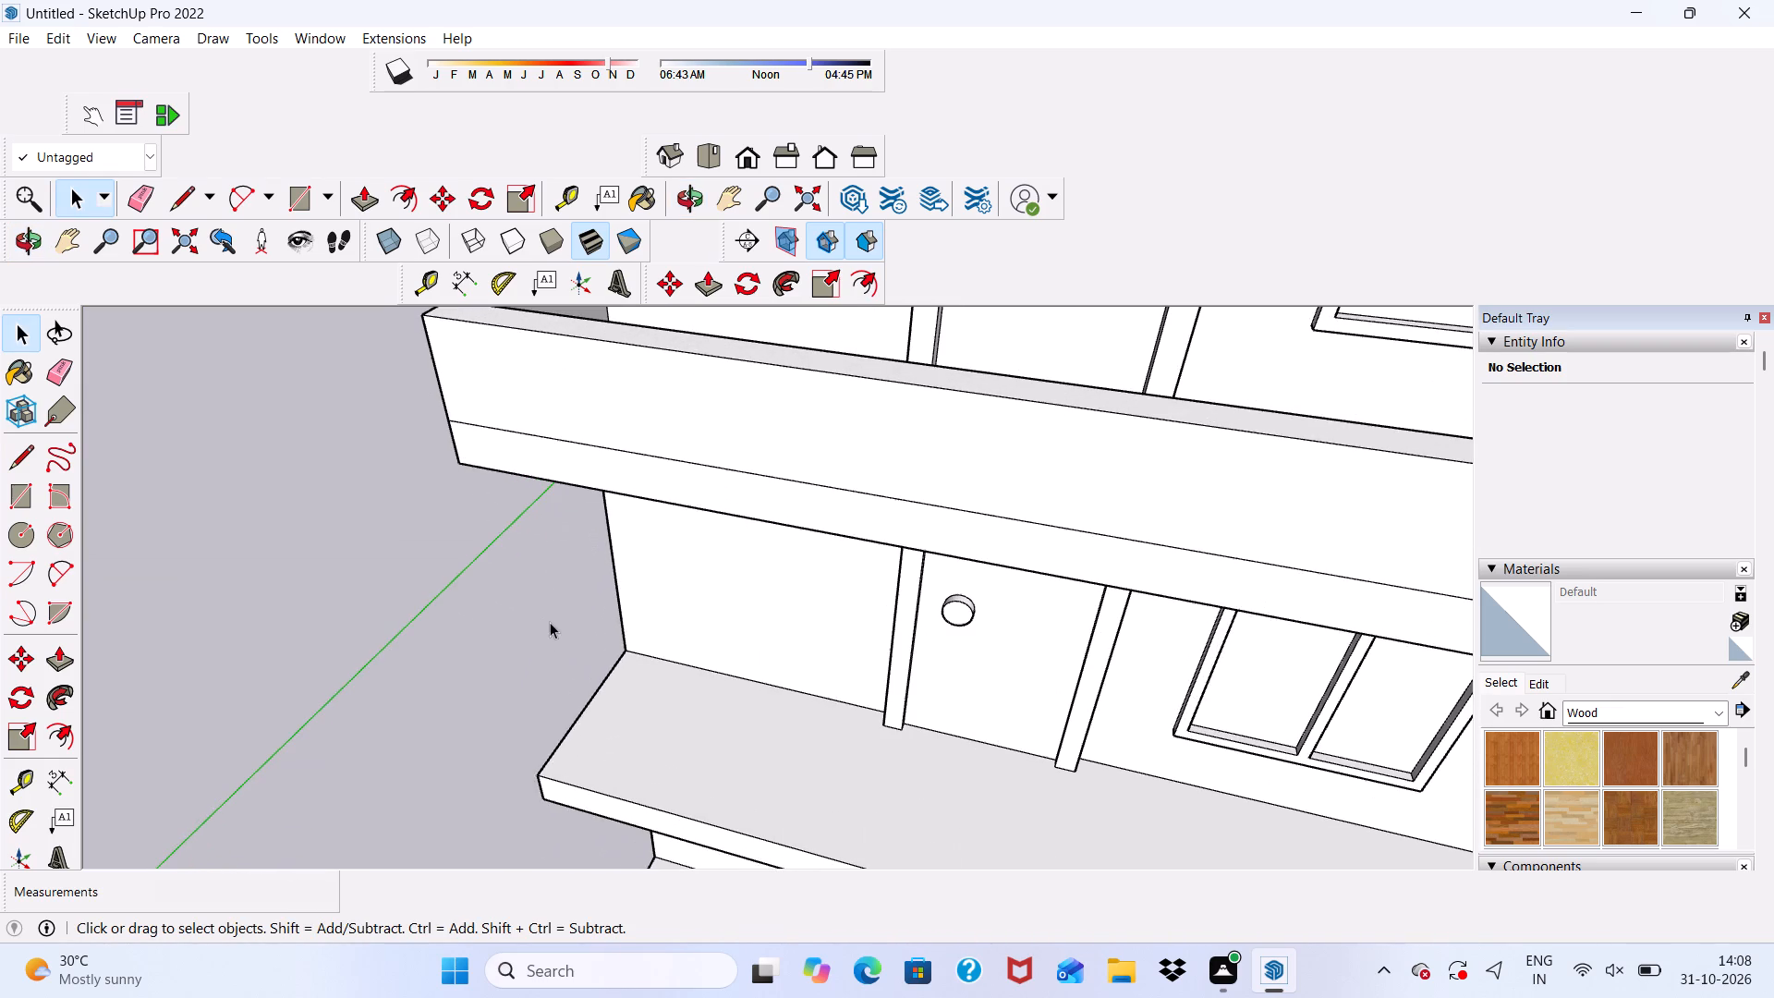
{"action": "scroll", "coordinate": [601, 424], "scroll_direction": "down", "scroll_amount": 10}
{"action": "scroll", "coordinate": [555, 434], "scroll_direction": "up", "scroll_amount": 12}
{"action": "left_click", "coordinate": [560, 429]}
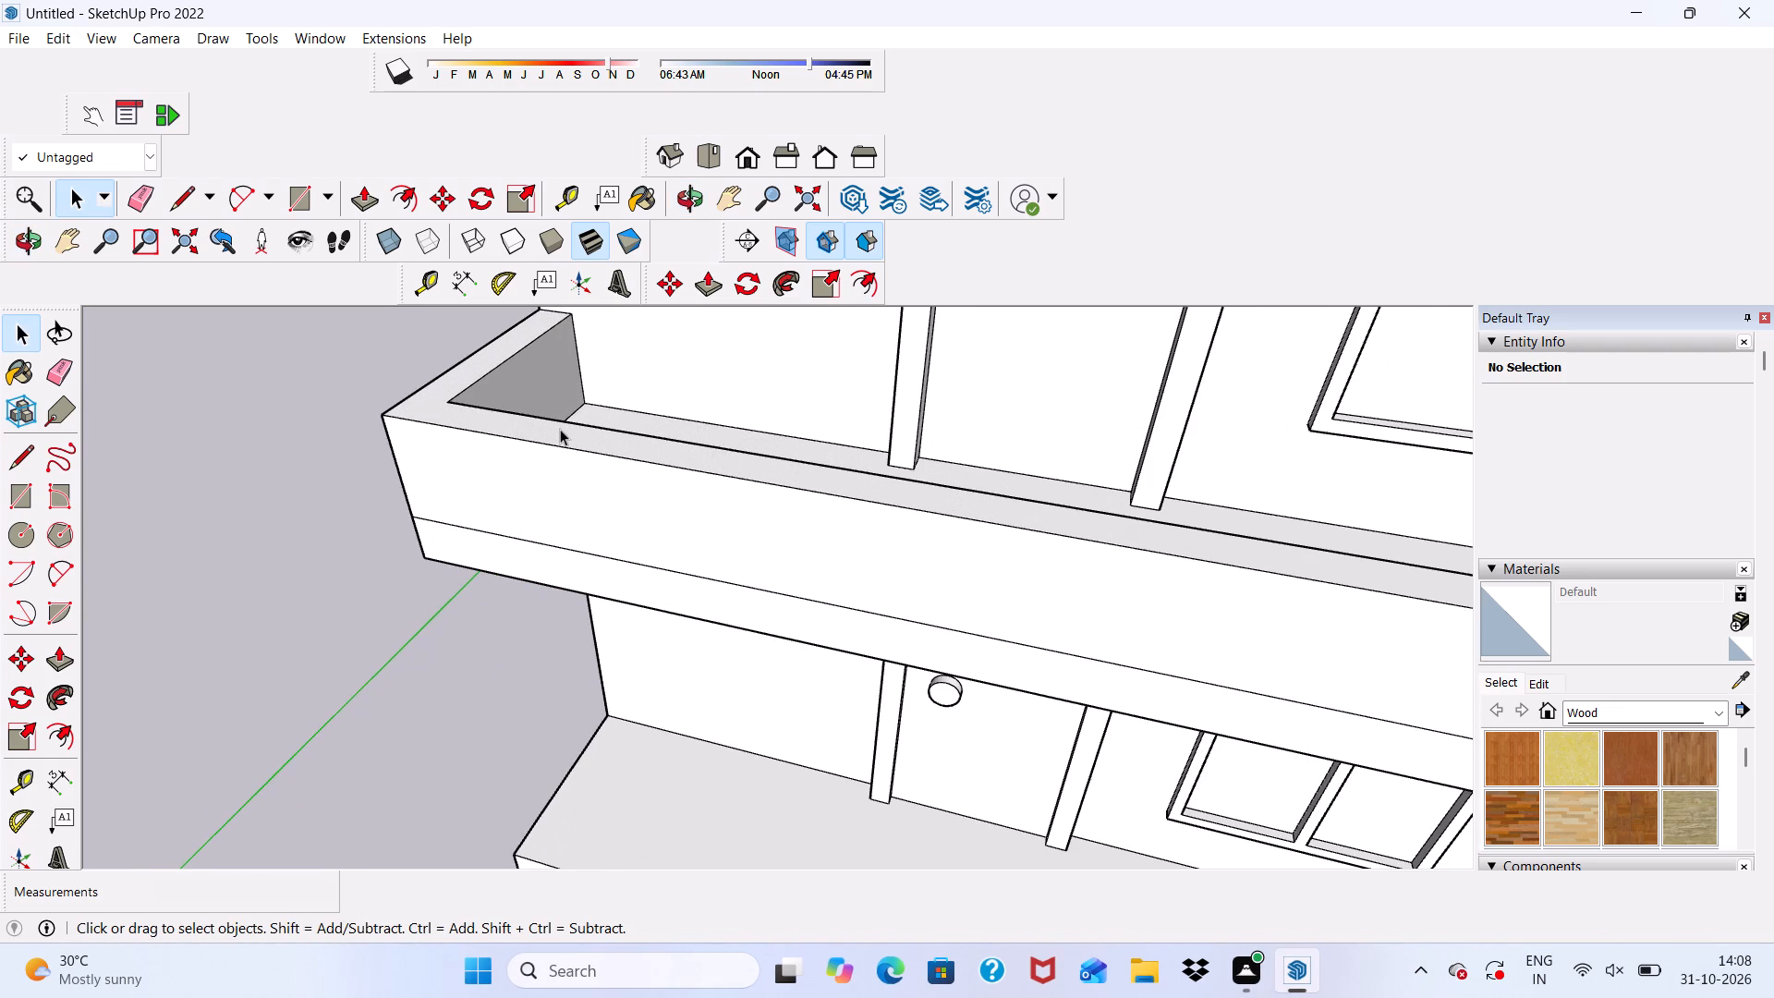
{"action": "left_click", "coordinate": [710, 285]}
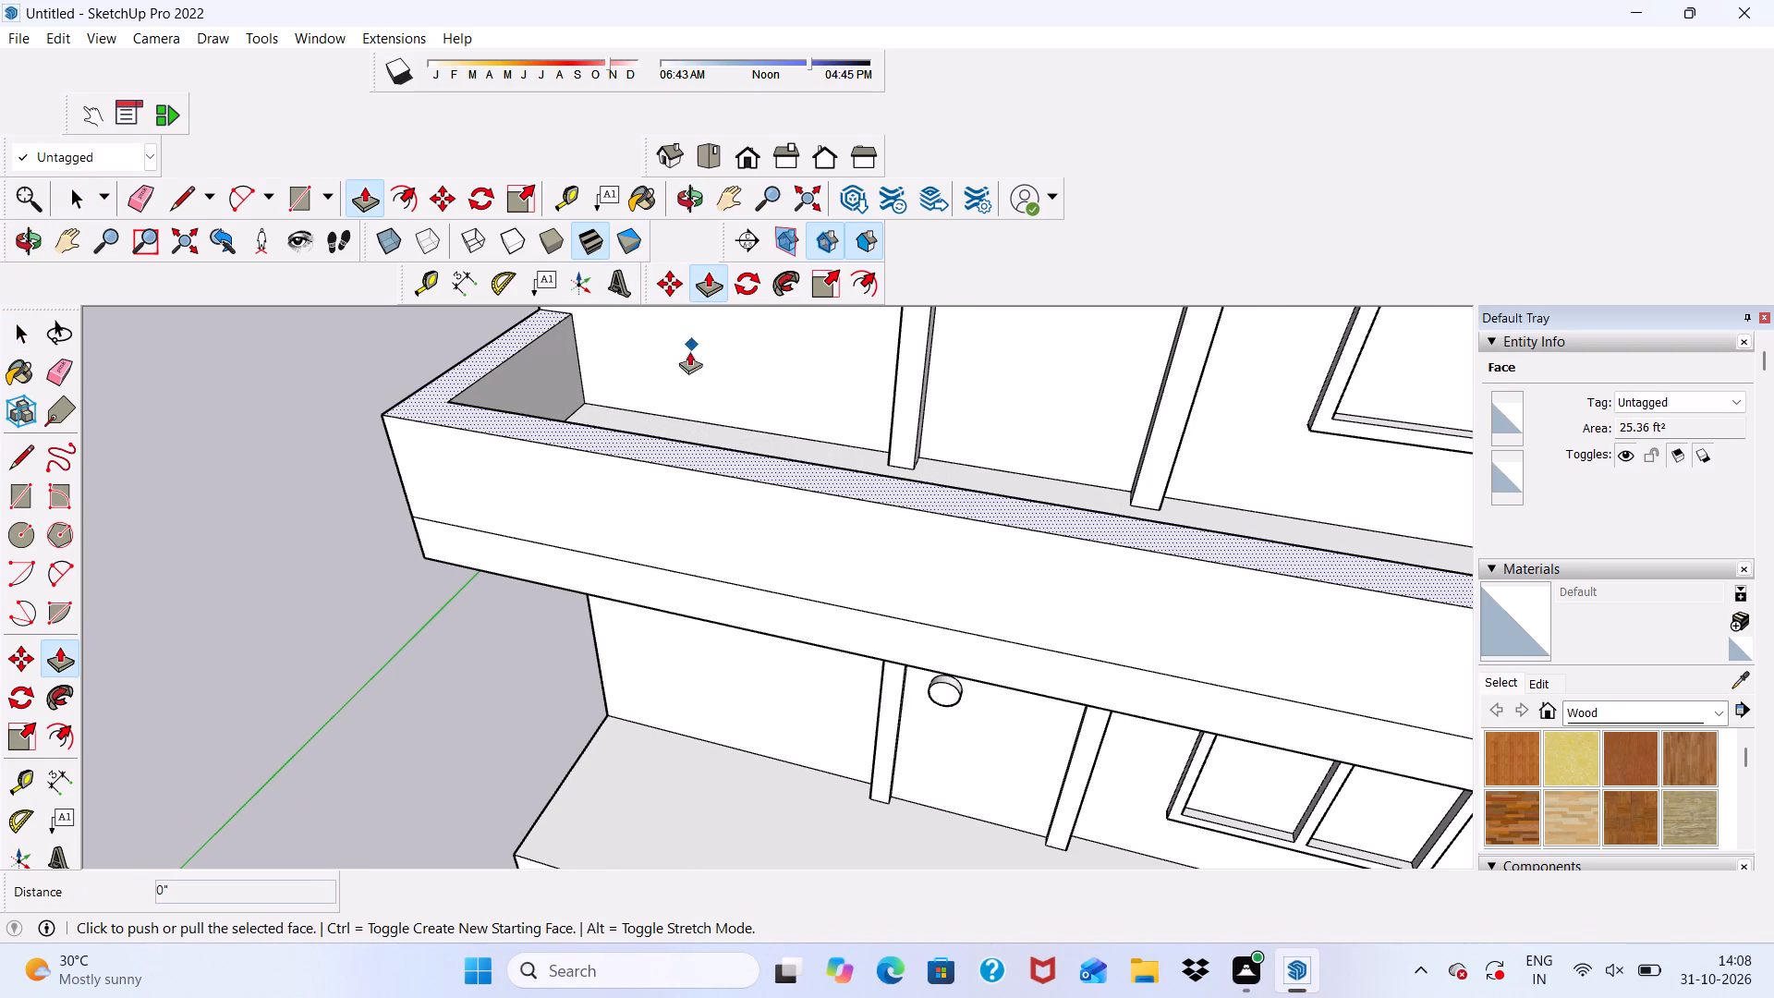
{"action": "scroll", "coordinate": [607, 460], "scroll_direction": "up", "scroll_amount": 3}
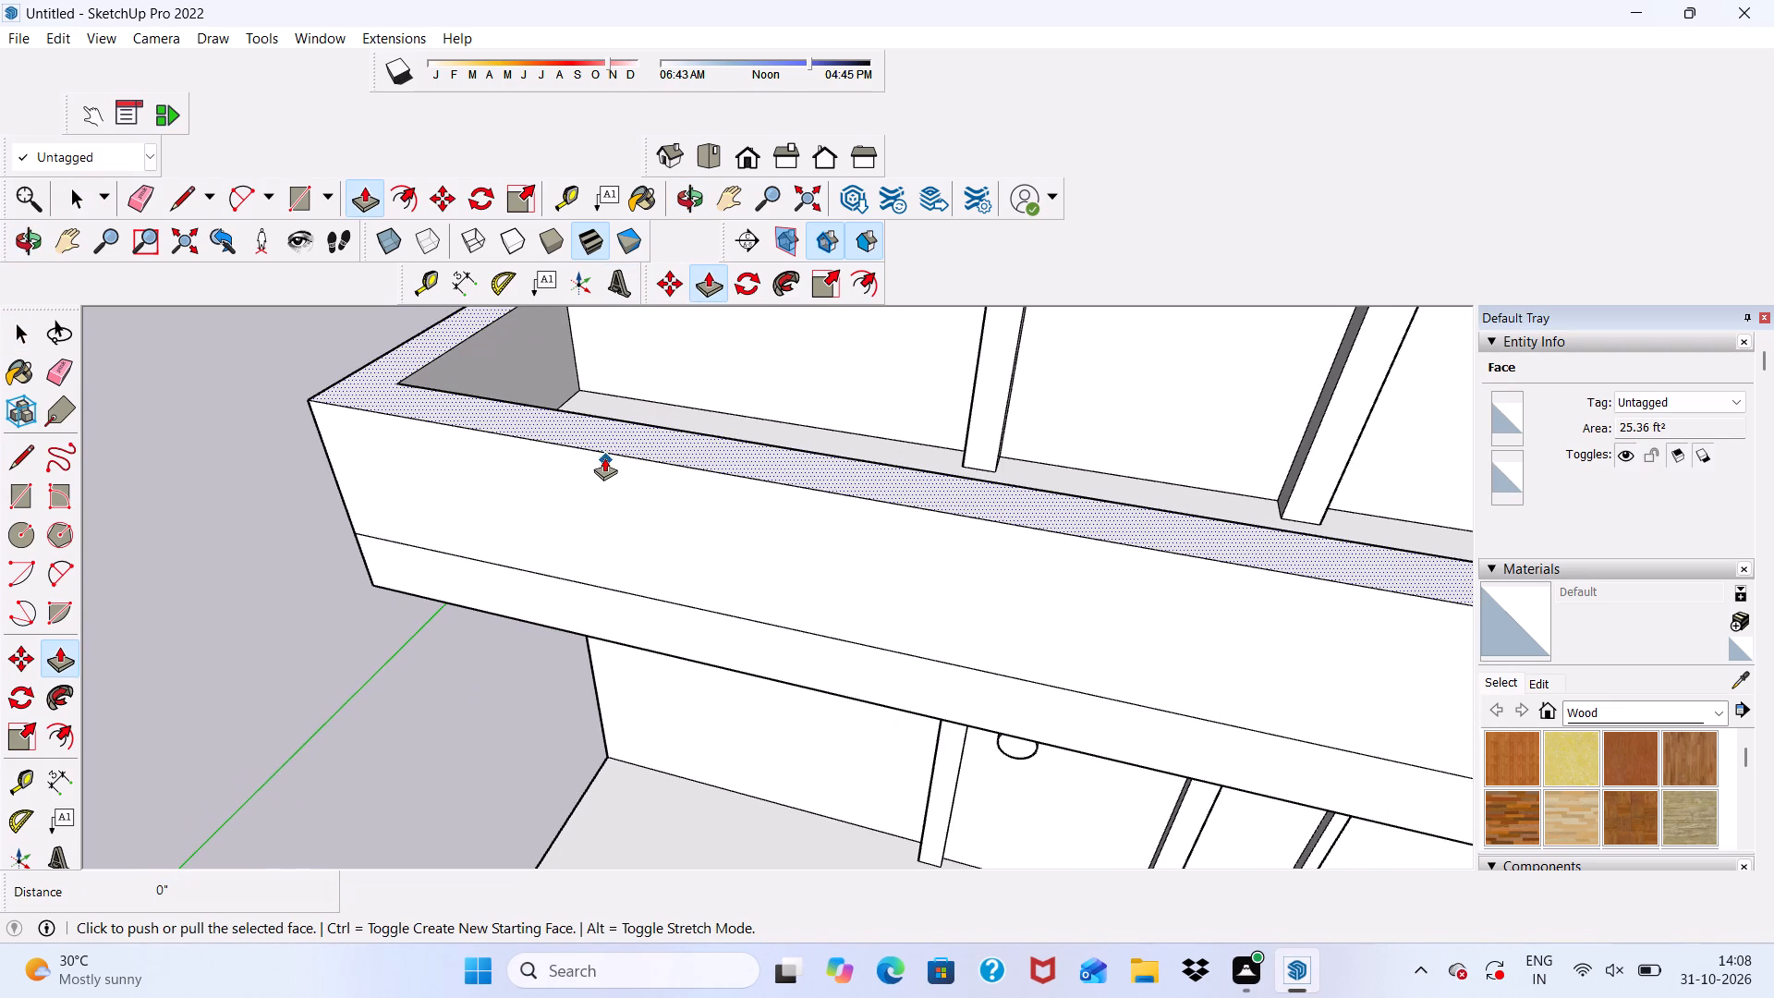
{"action": "left_click", "coordinate": [606, 441]}
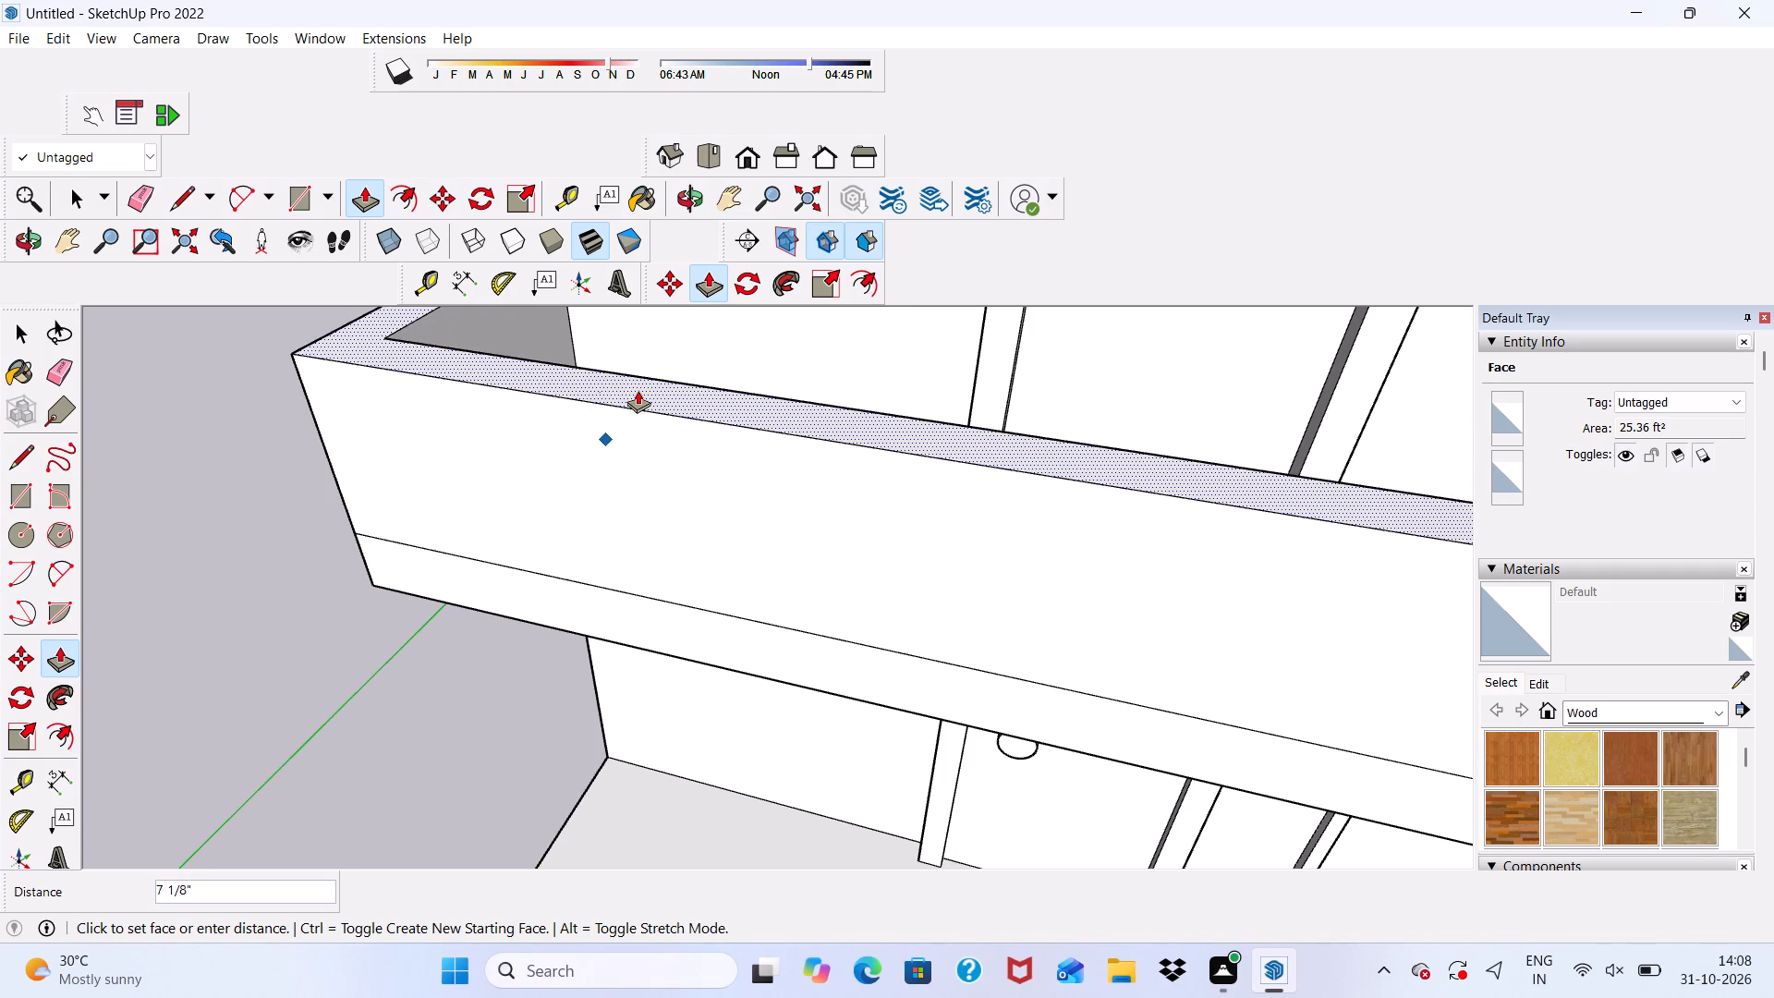
{"action": "type", "text": "1'"}
{"action": "key", "text": "Return"}
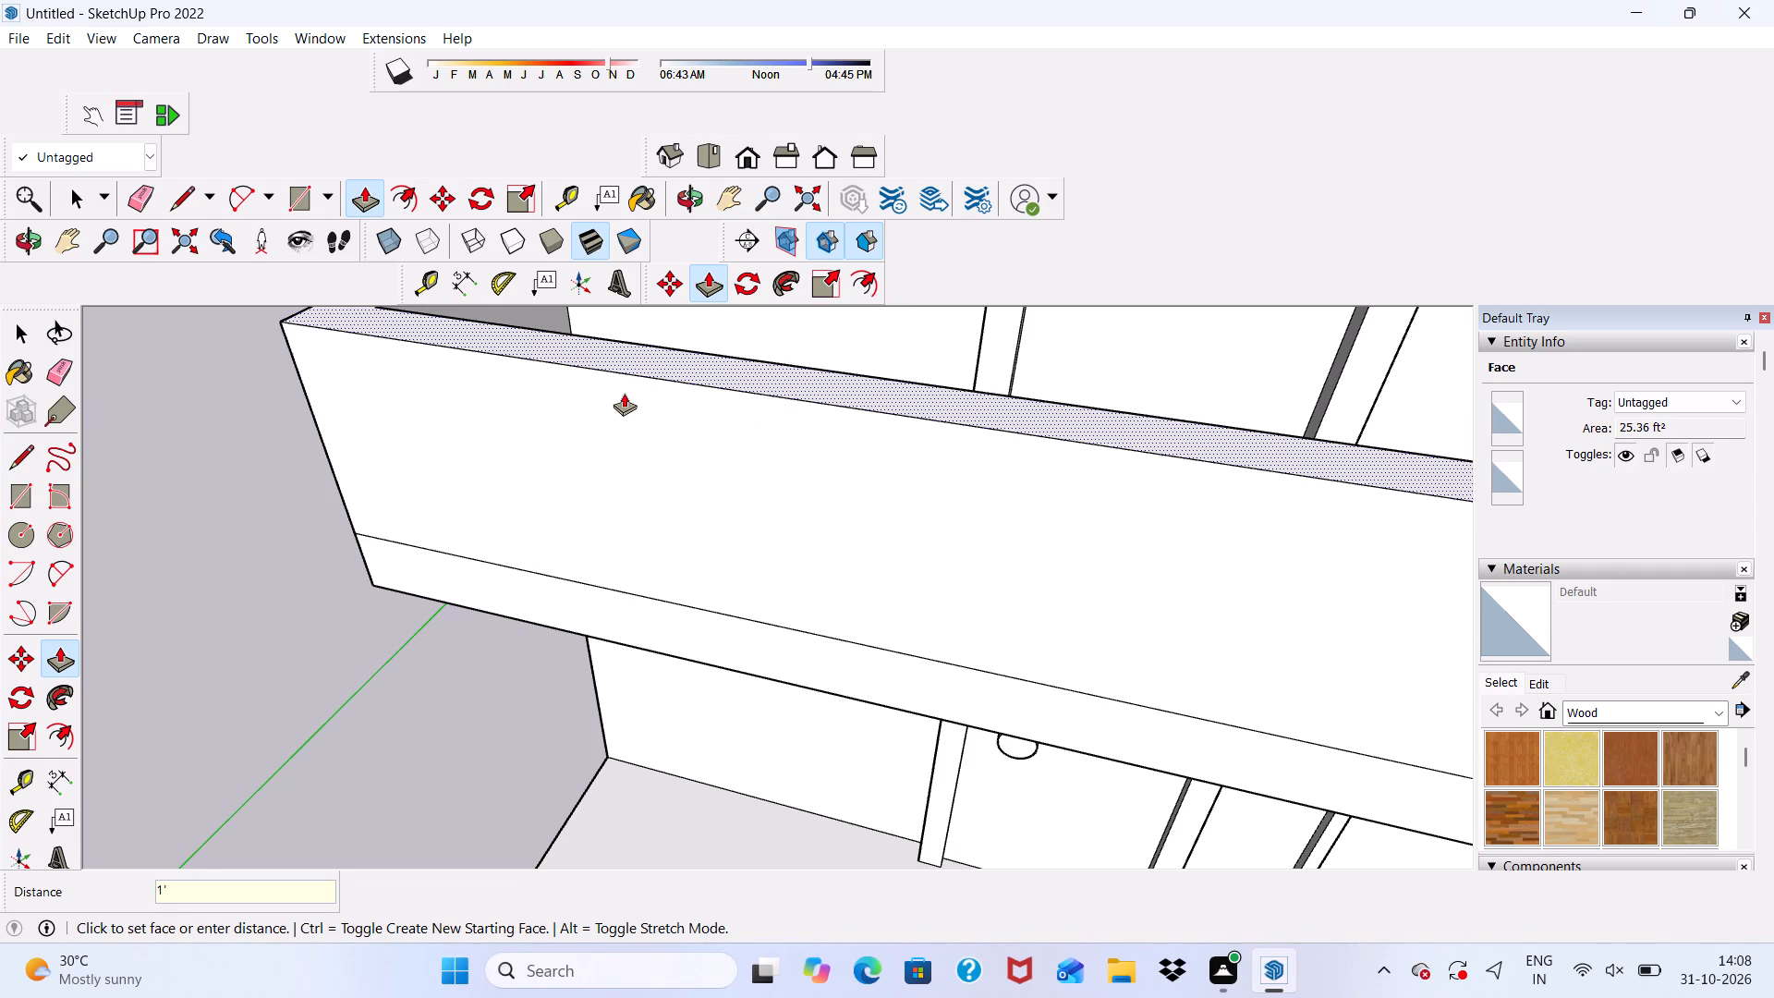
{"action": "scroll", "coordinate": [589, 414], "scroll_direction": "down", "scroll_amount": 6}
{"action": "scroll", "coordinate": [614, 499], "scroll_direction": "down", "scroll_amount": 6}
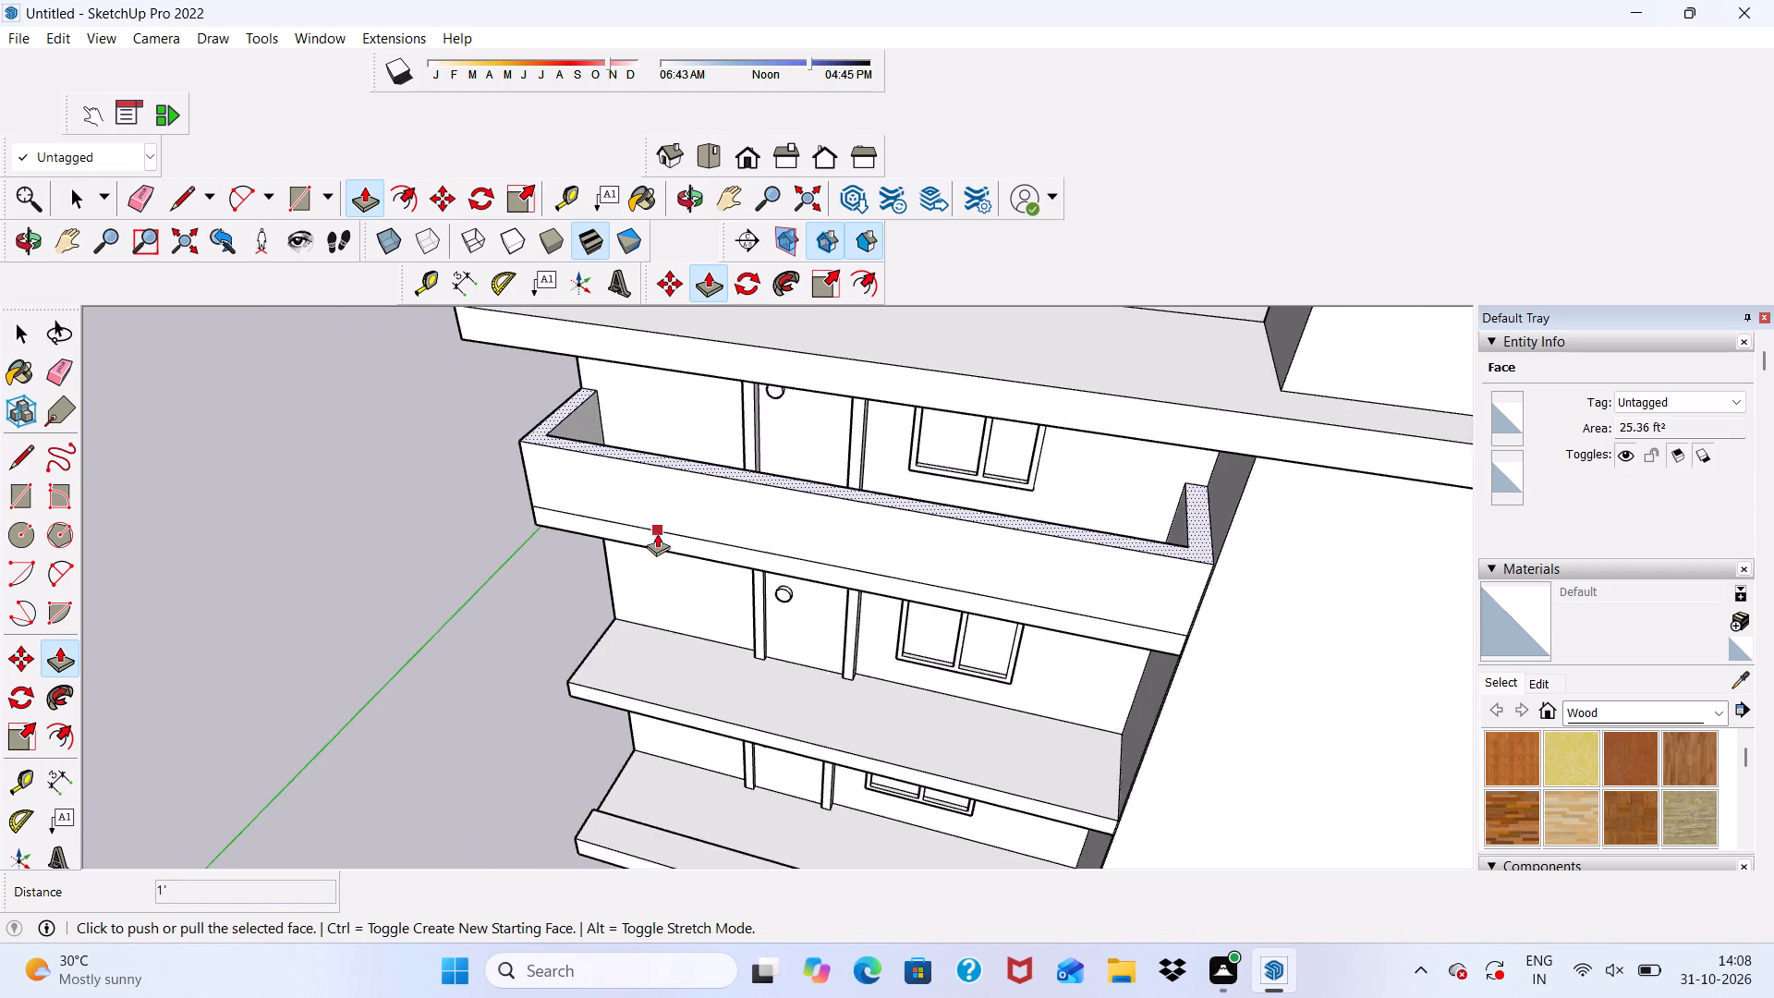
{"action": "scroll", "coordinate": [657, 533], "scroll_direction": "down", "scroll_amount": 2}
{"action": "middle_click_drag", "start_coordinate": [657, 533], "coordinate": [740, 312]}
{"action": "key", "text": "space"}
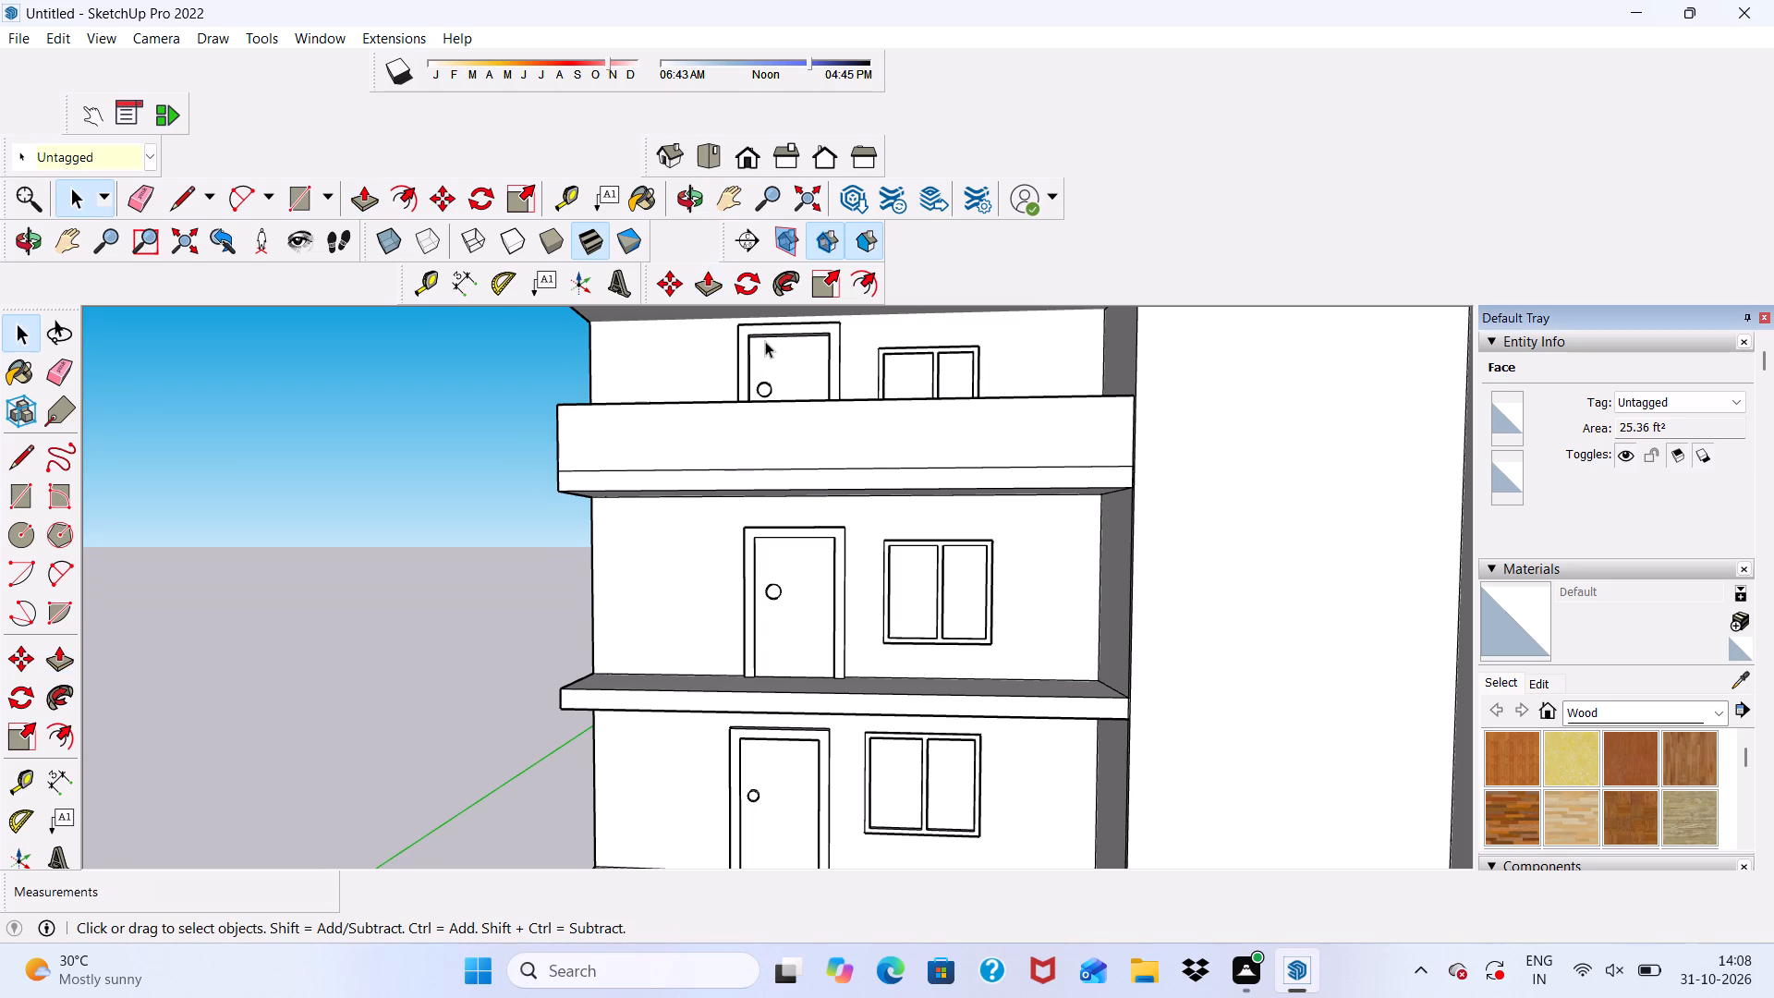
Offset the floor outline of the balcony slab directly below the parapet inward by 9".
{"action": "scroll", "coordinate": [755, 392], "scroll_direction": "down", "scroll_amount": 5}
{"action": "middle_click_drag", "start_coordinate": [869, 612], "coordinate": [782, 765]}
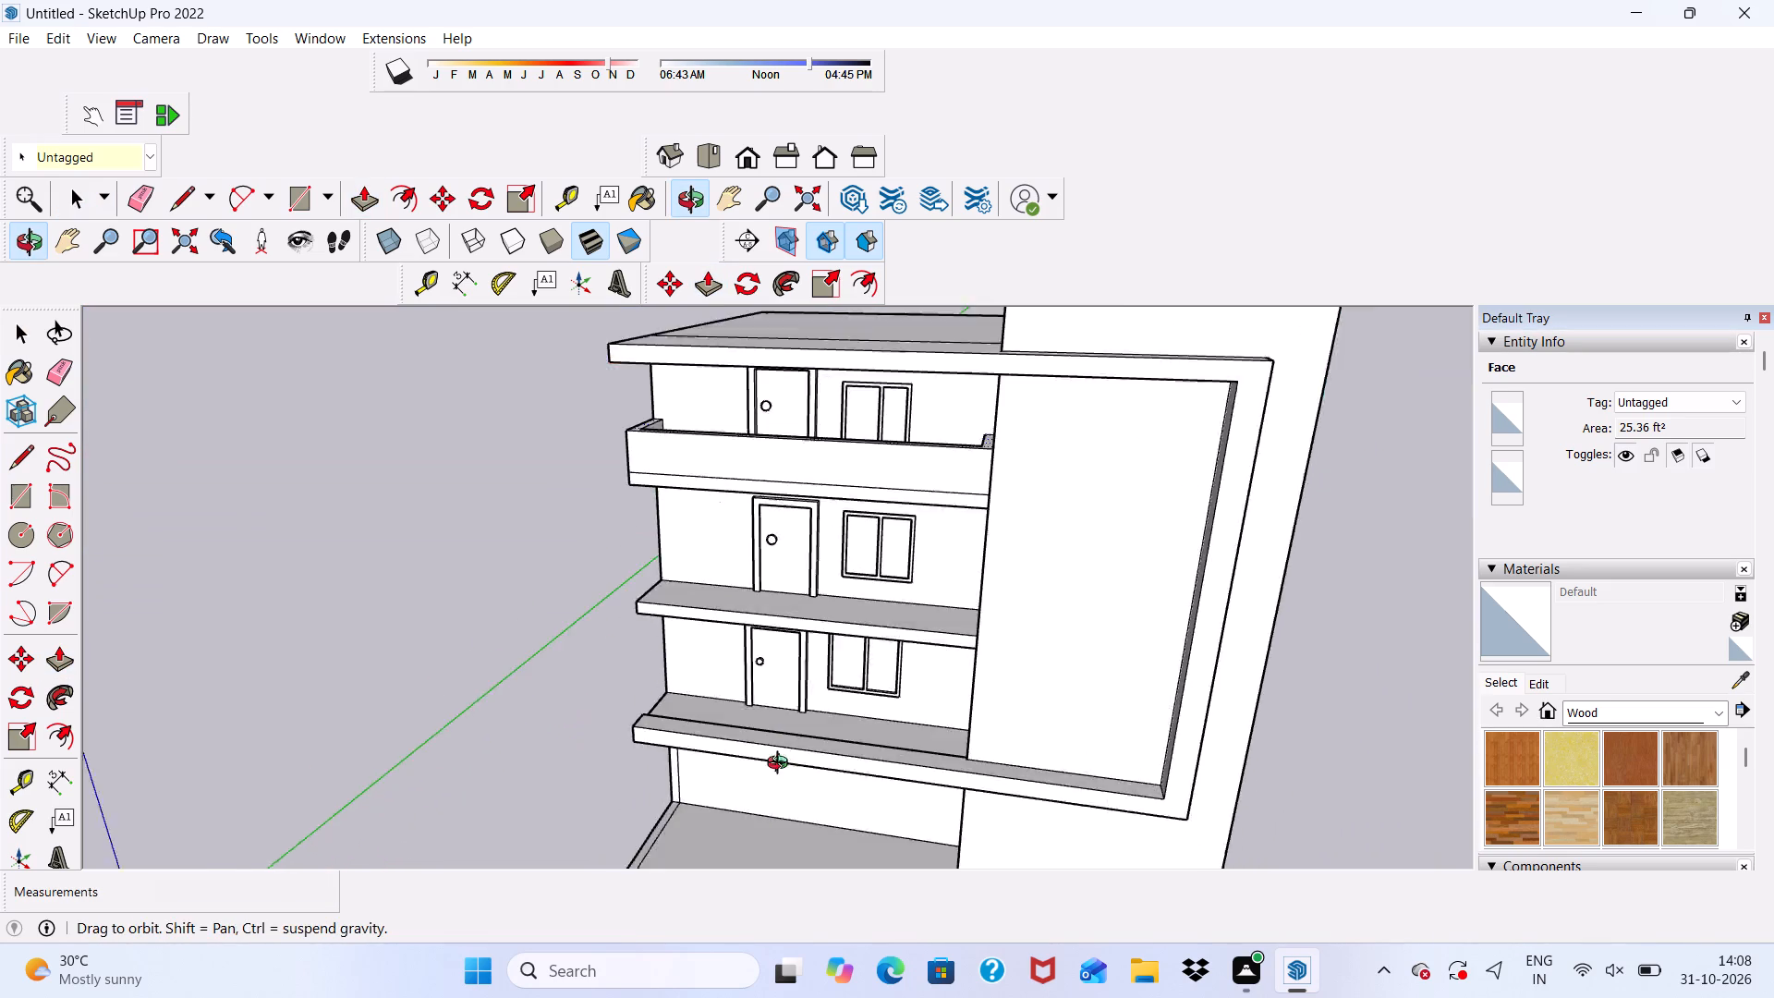
{"action": "middle_click_drag", "start_coordinate": [782, 765], "coordinate": [755, 813]}
{"action": "scroll", "coordinate": [724, 735], "scroll_direction": "up", "scroll_amount": 5}
{"action": "scroll", "coordinate": [800, 722], "scroll_direction": "up", "scroll_amount": 3}
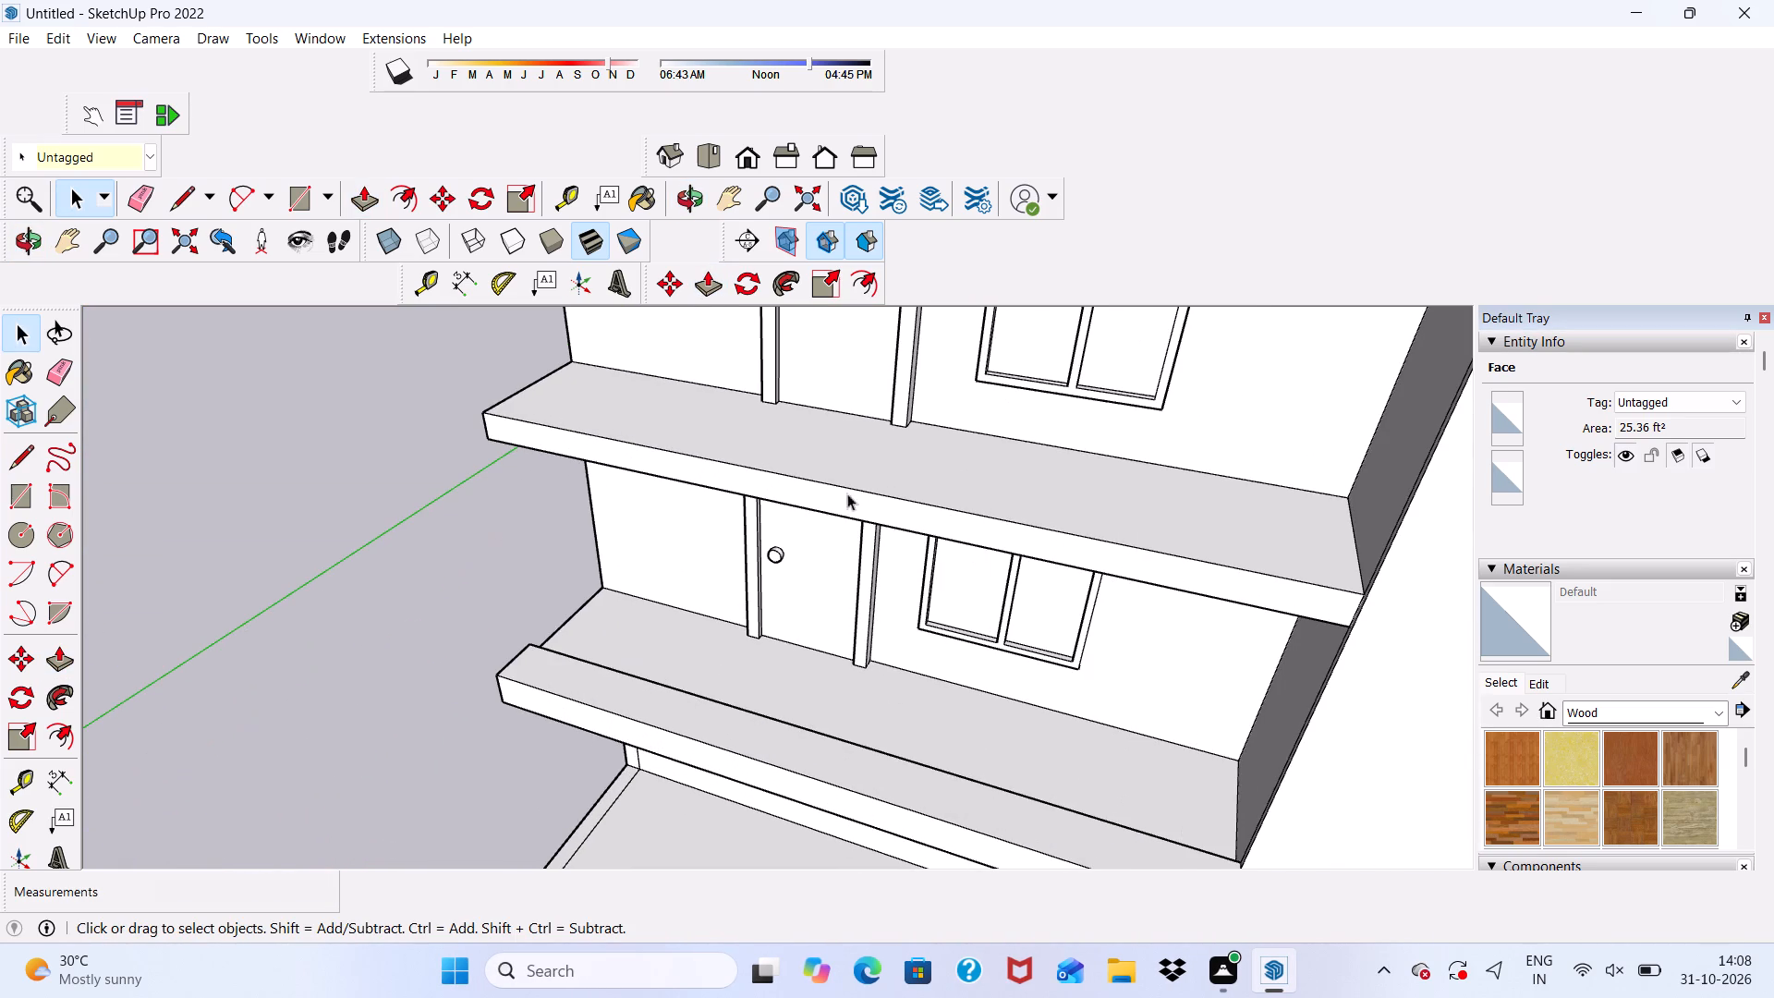
{"action": "left_click", "coordinate": [912, 482]}
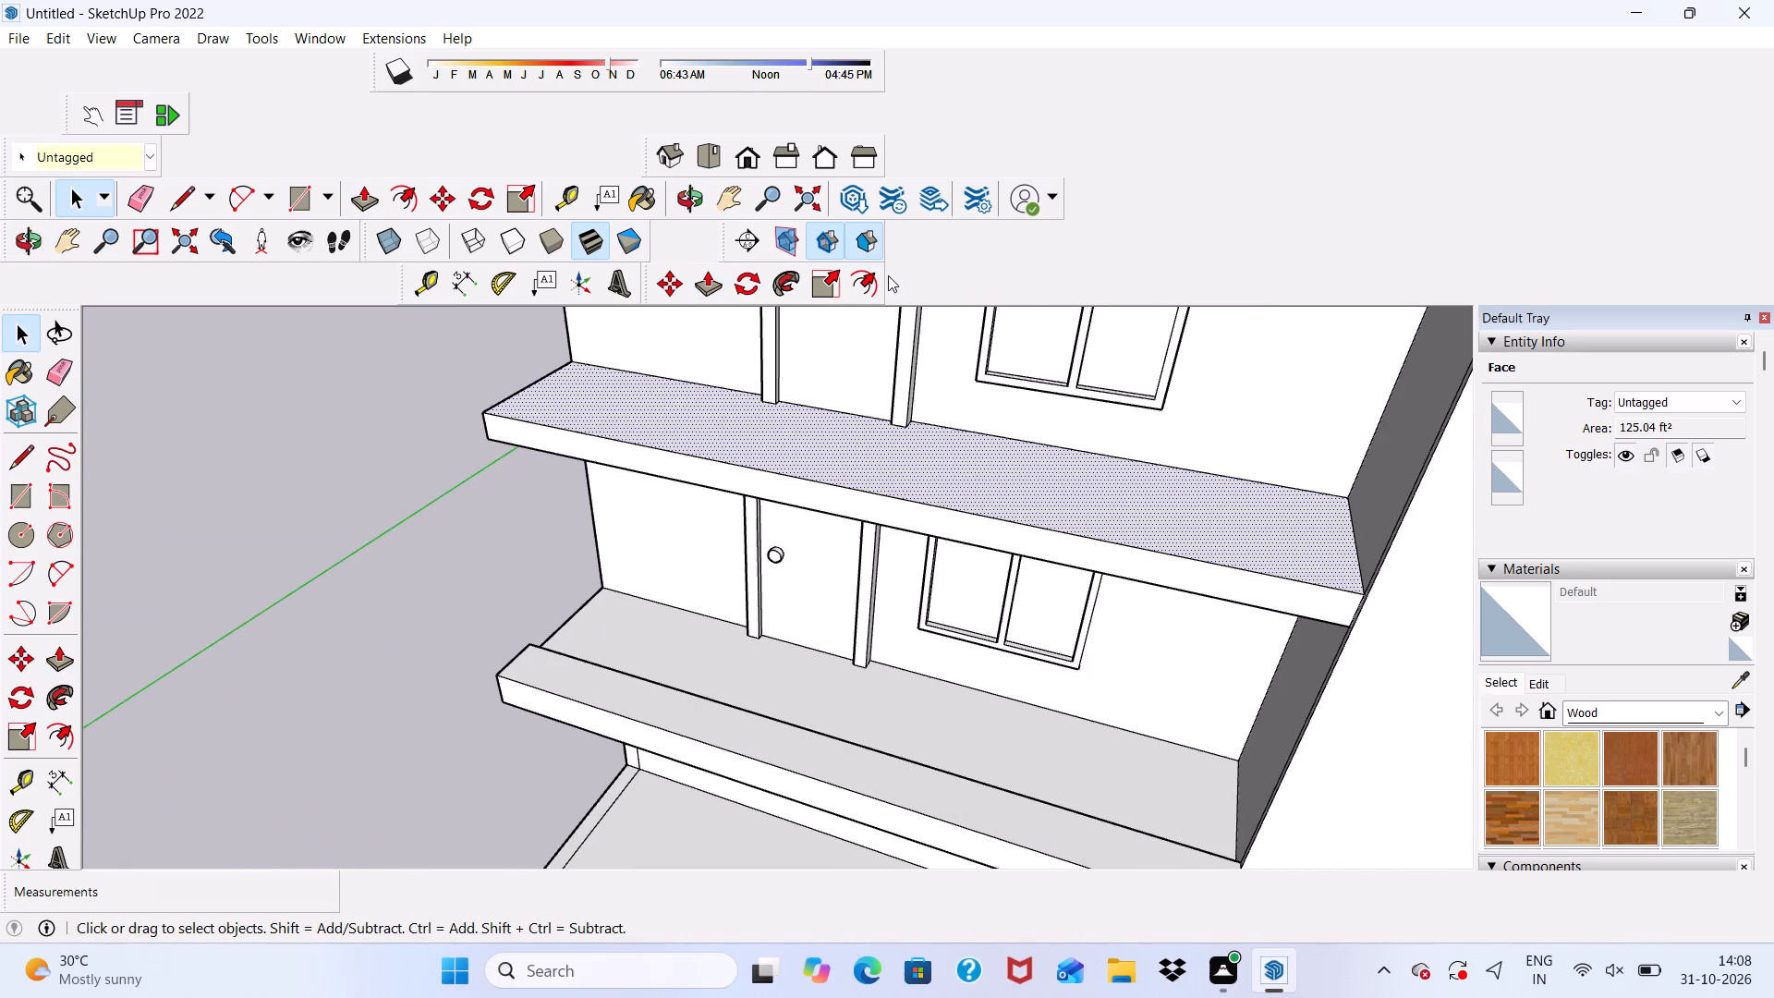
{"action": "left_click", "coordinate": [850, 275]}
{"action": "left_click", "coordinate": [978, 510]}
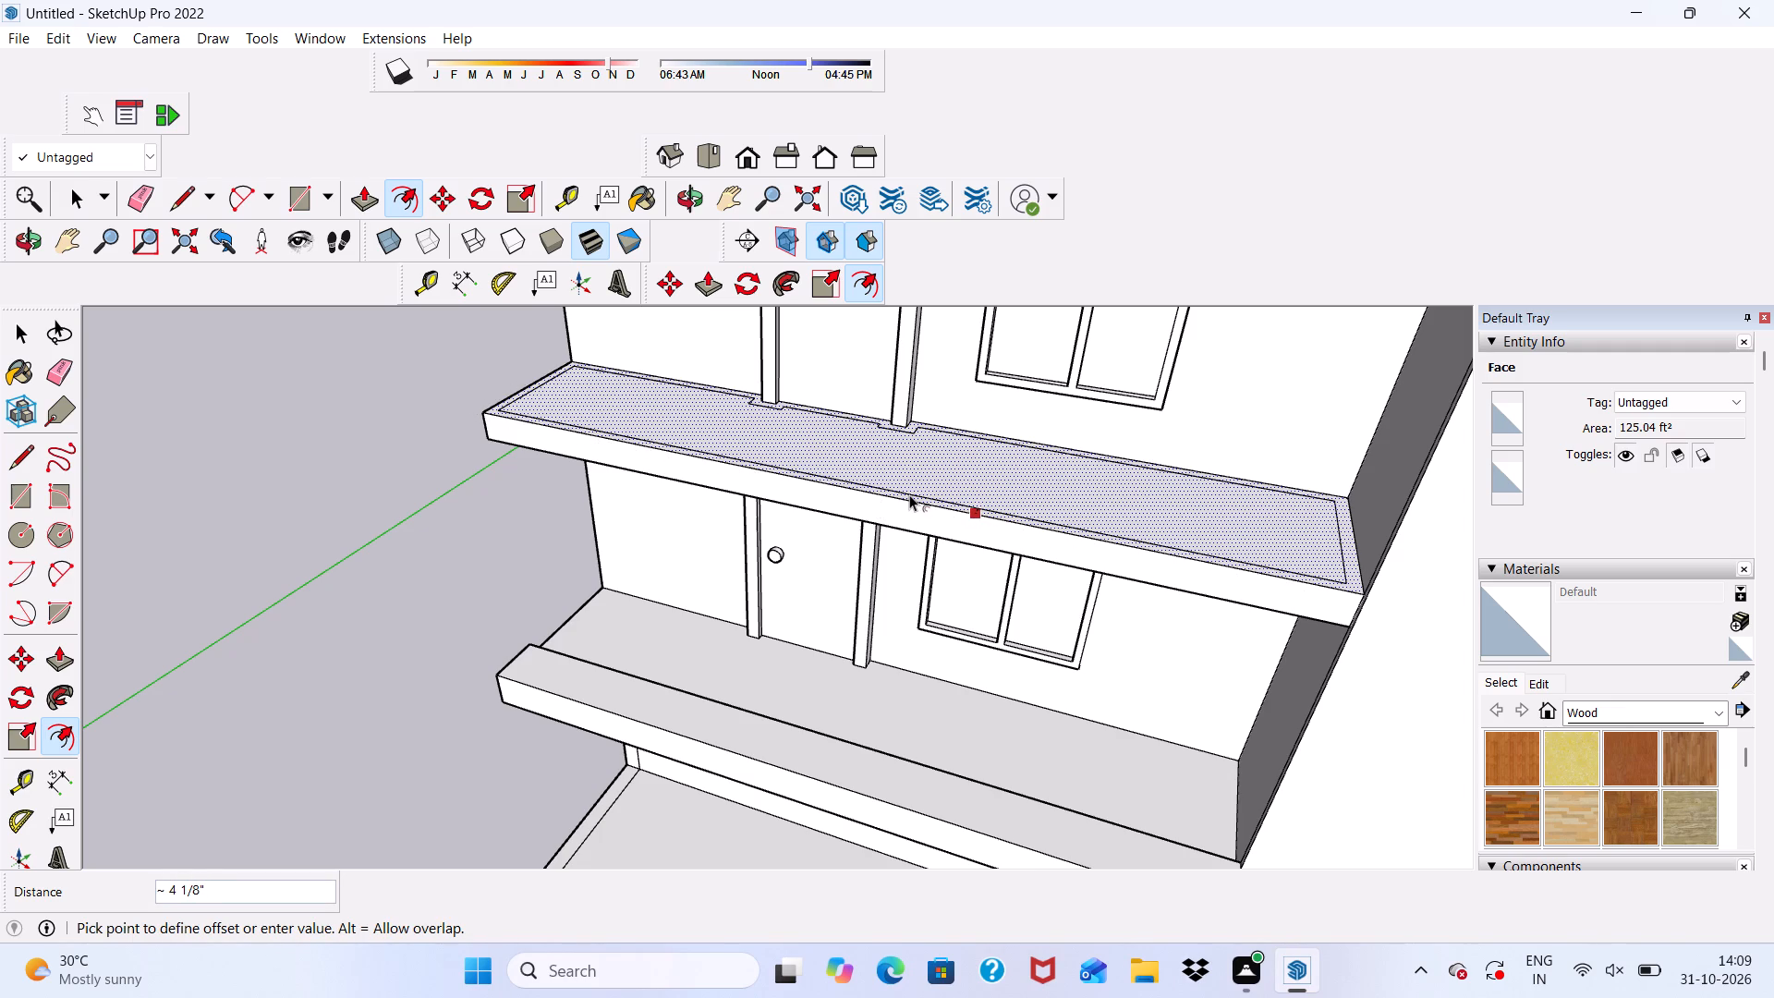
{"action": "type", "text": "9\""}
{"action": "key", "text": "Return"}
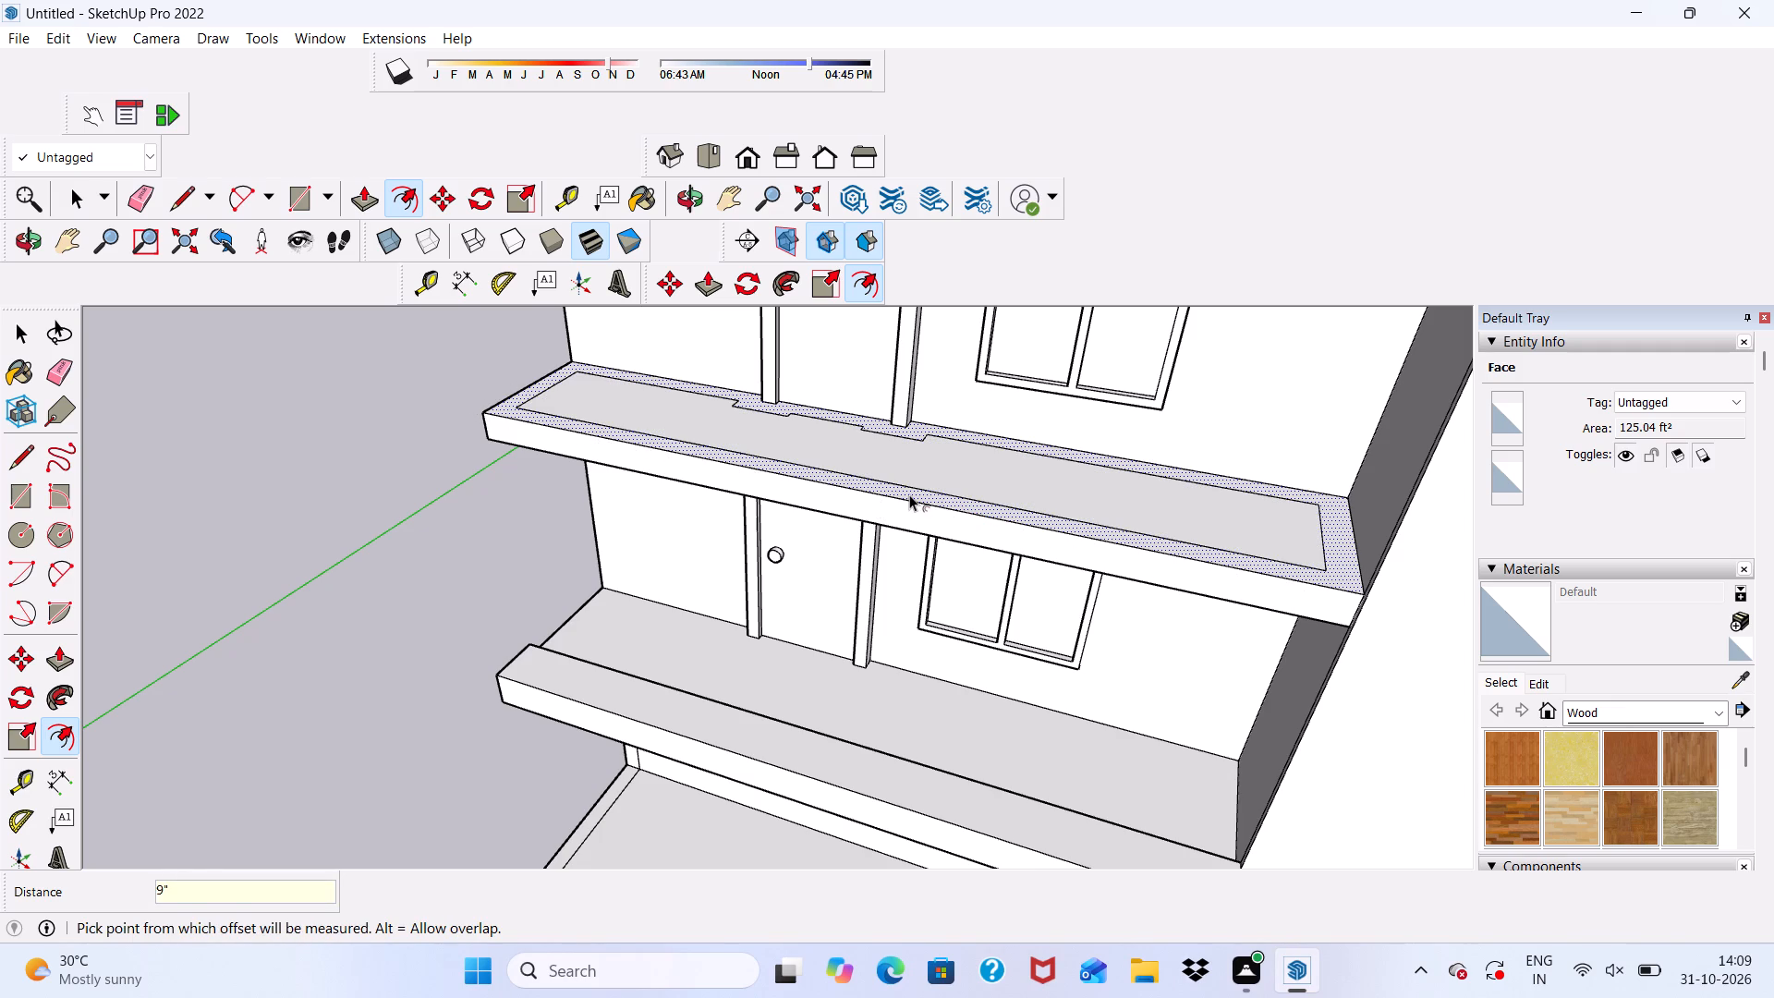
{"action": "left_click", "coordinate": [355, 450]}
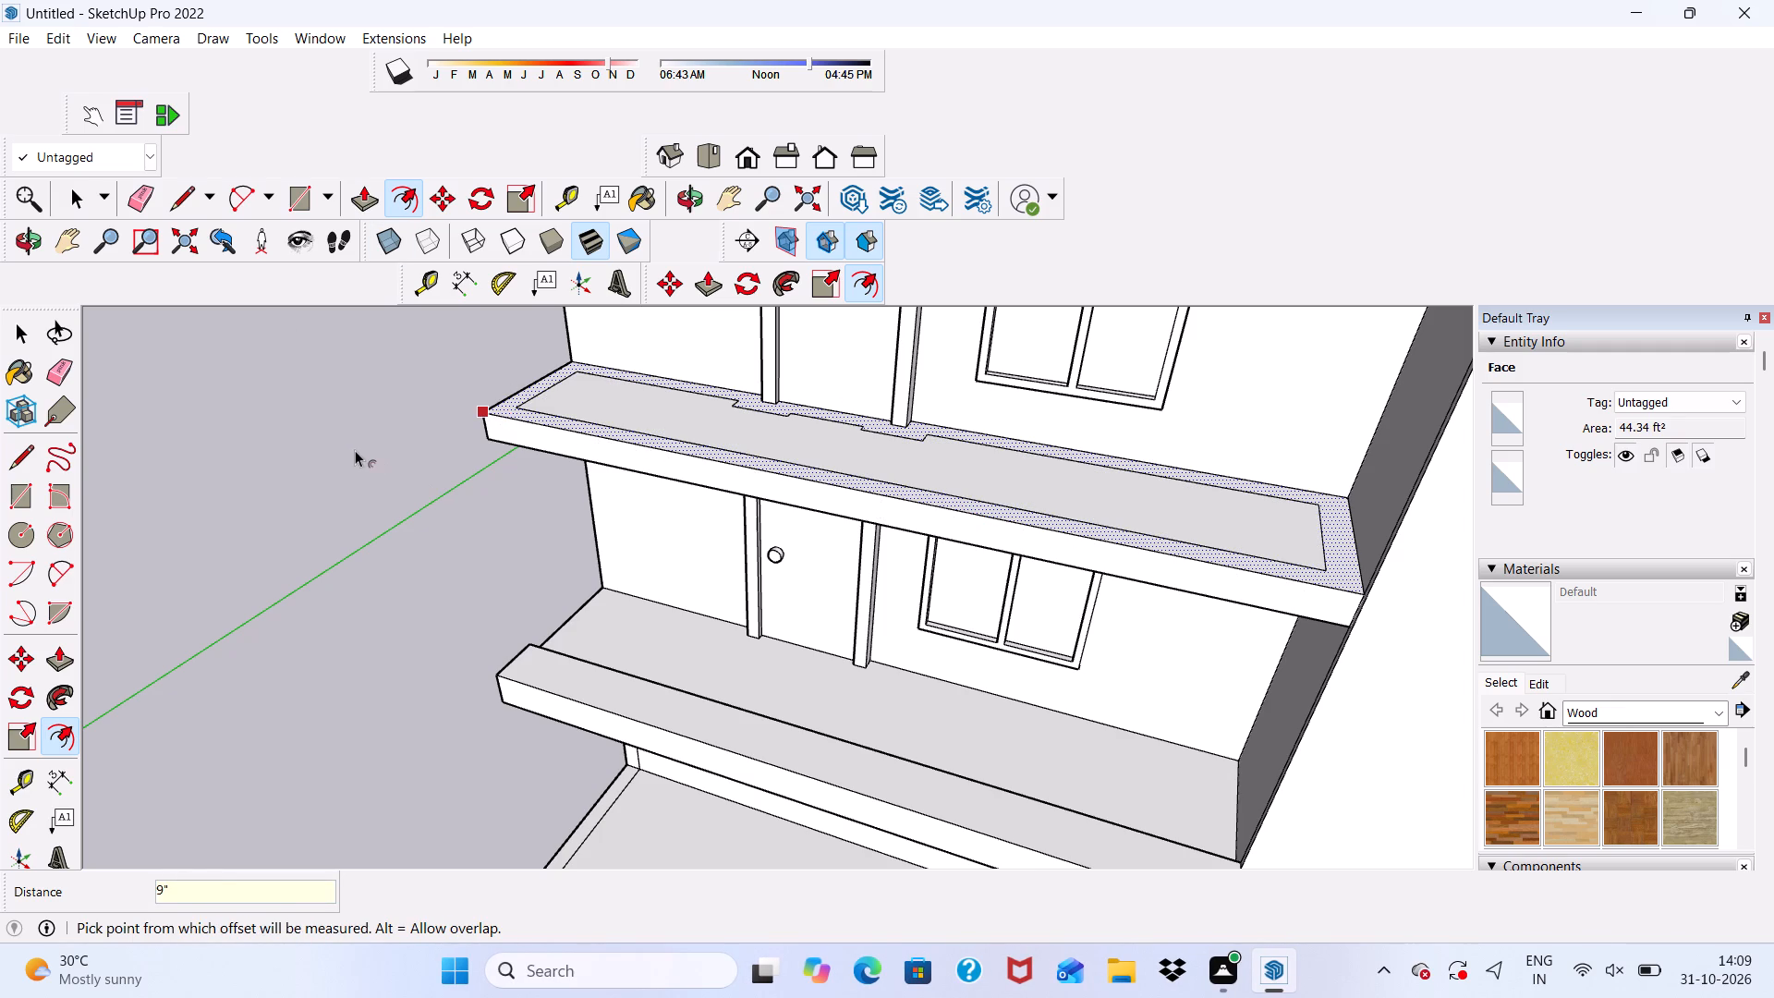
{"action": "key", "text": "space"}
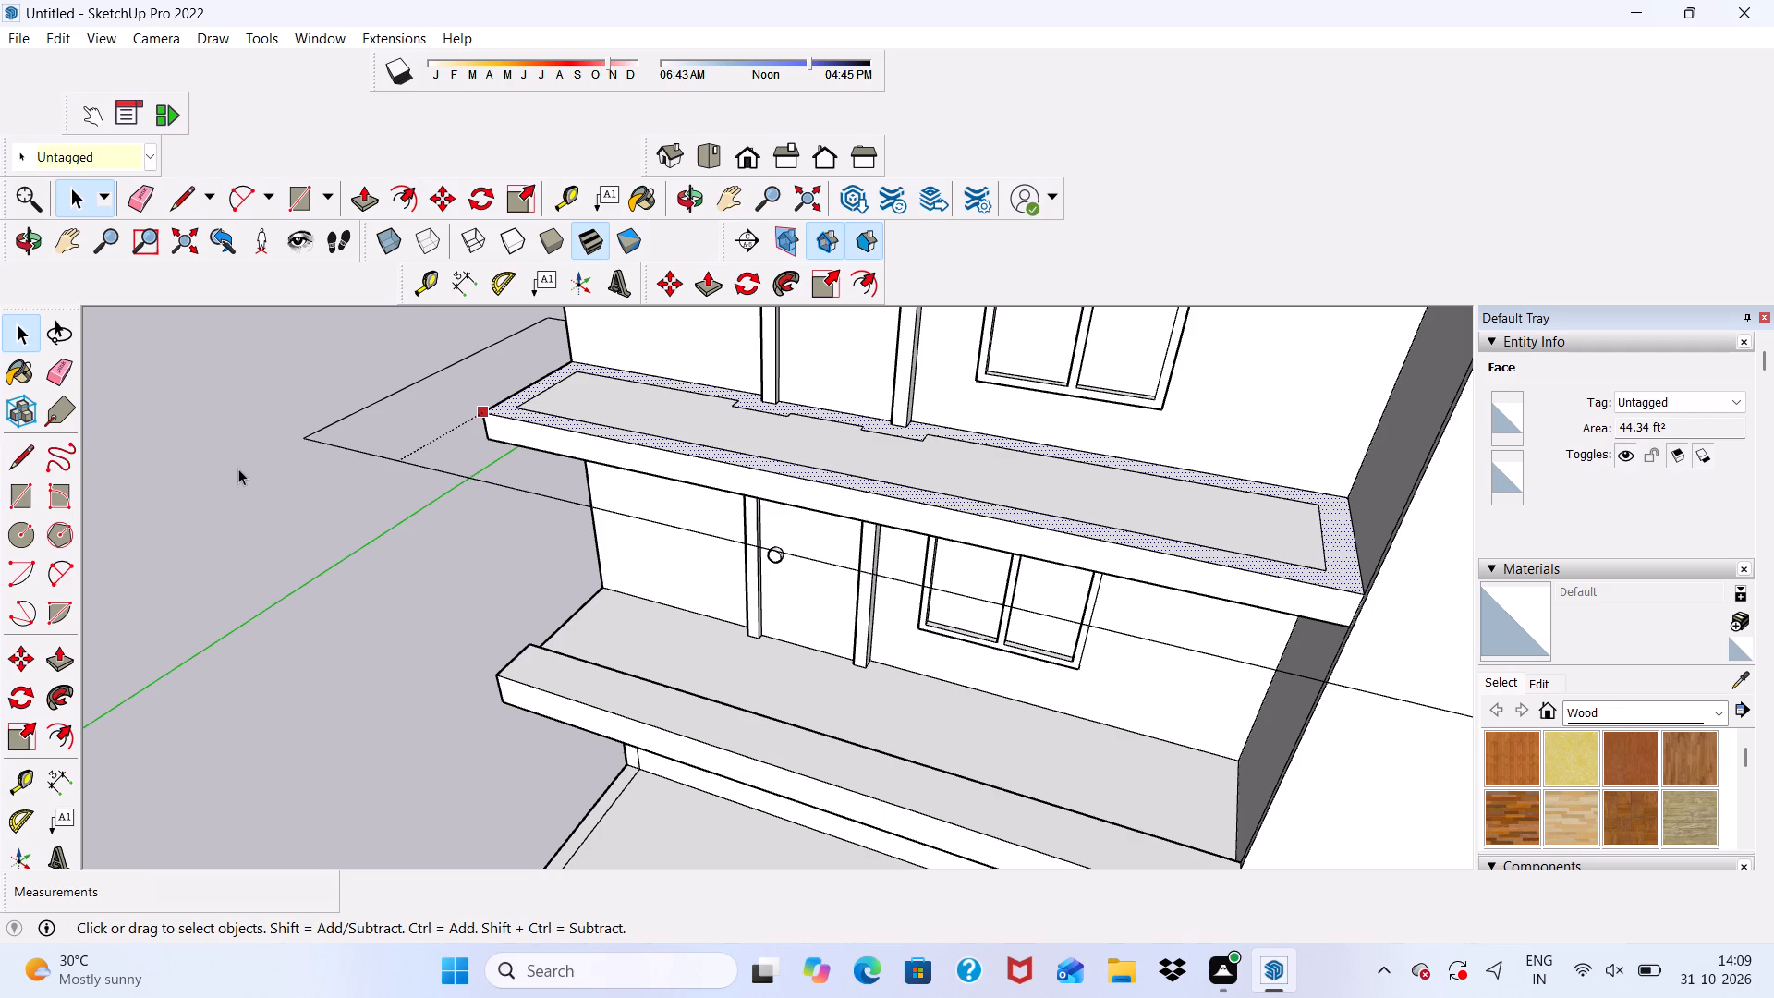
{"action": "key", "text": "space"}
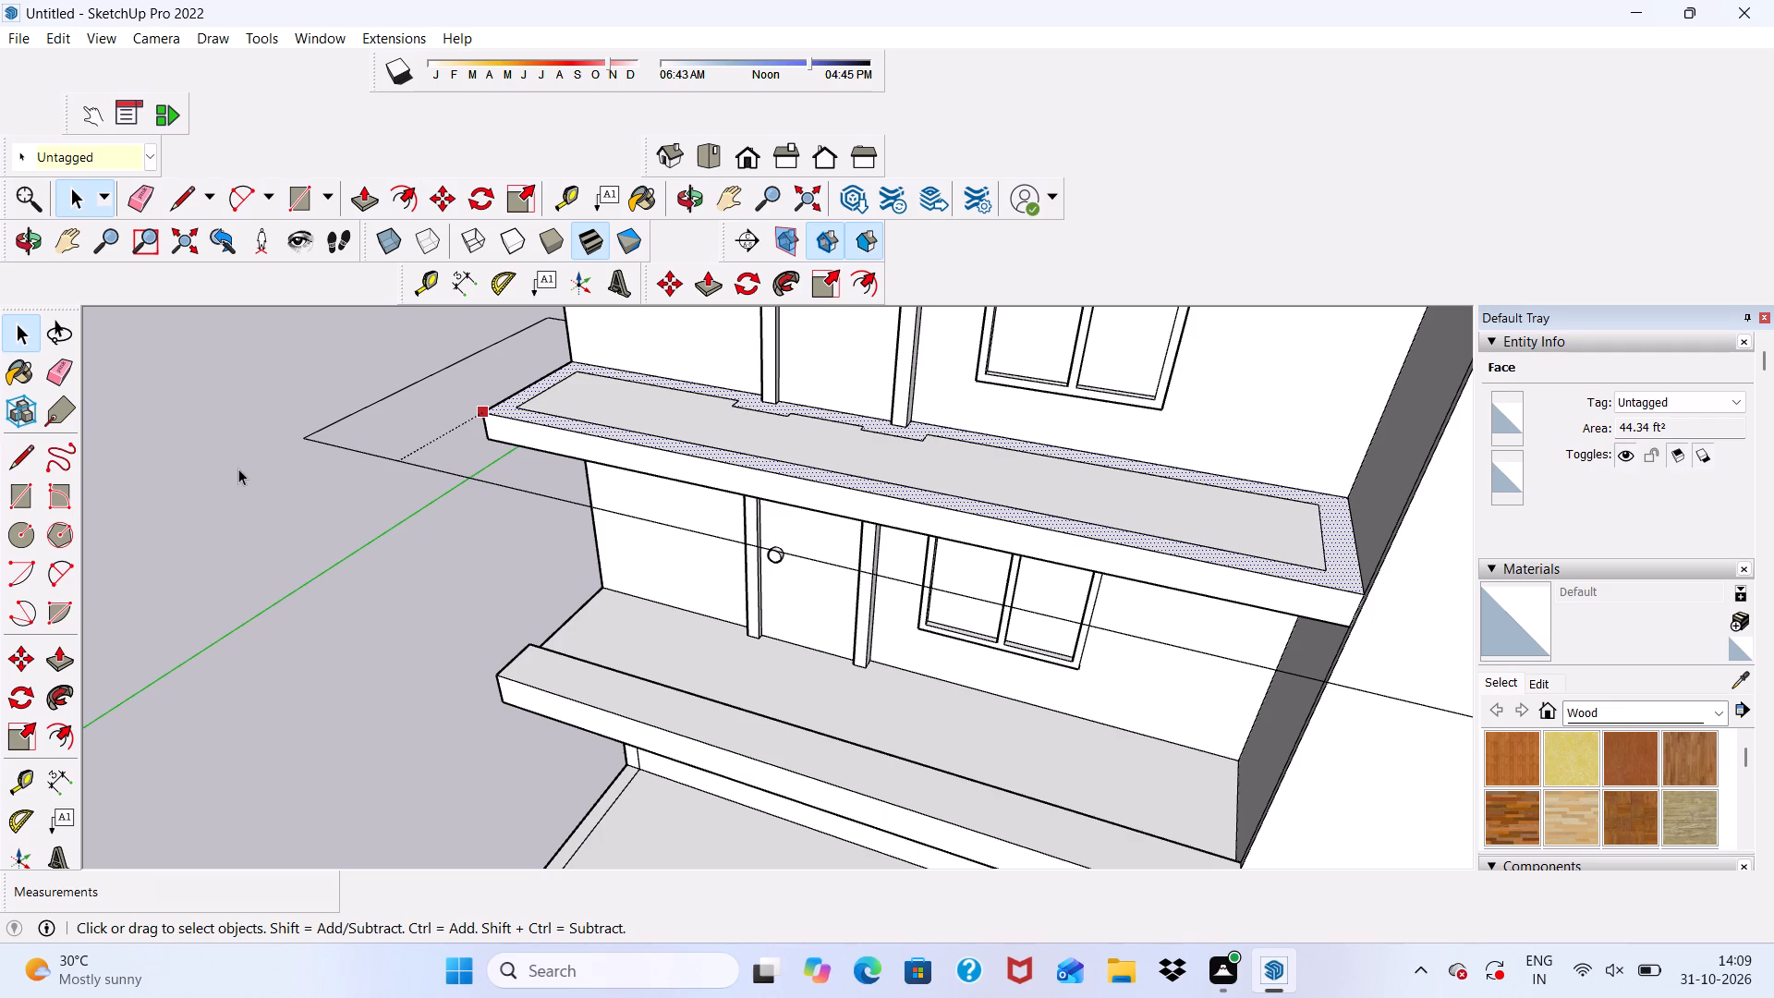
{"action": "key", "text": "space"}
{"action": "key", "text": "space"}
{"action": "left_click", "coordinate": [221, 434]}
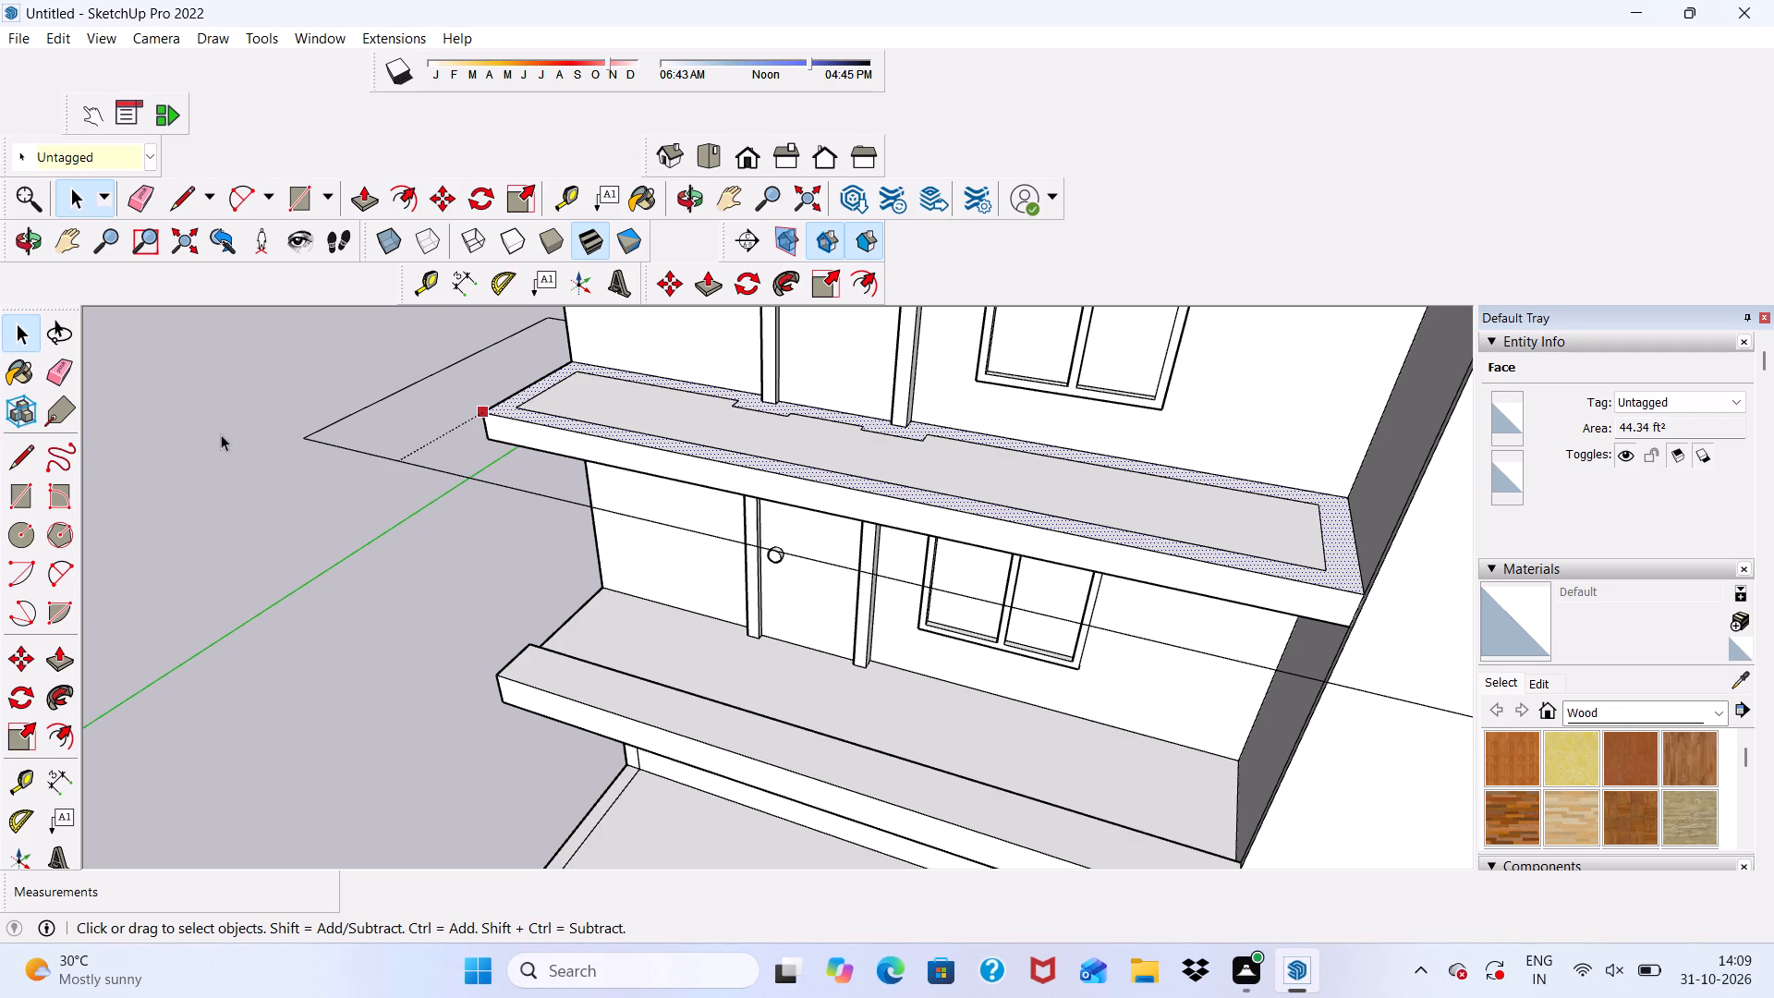
Draw a line from the offset outline's rear corner at the balcony's open end to the house wall.
{"action": "scroll", "coordinate": [327, 485], "scroll_direction": "down", "scroll_amount": 6}
{"action": "middle_click_drag", "start_coordinate": [492, 548], "coordinate": [835, 490]}
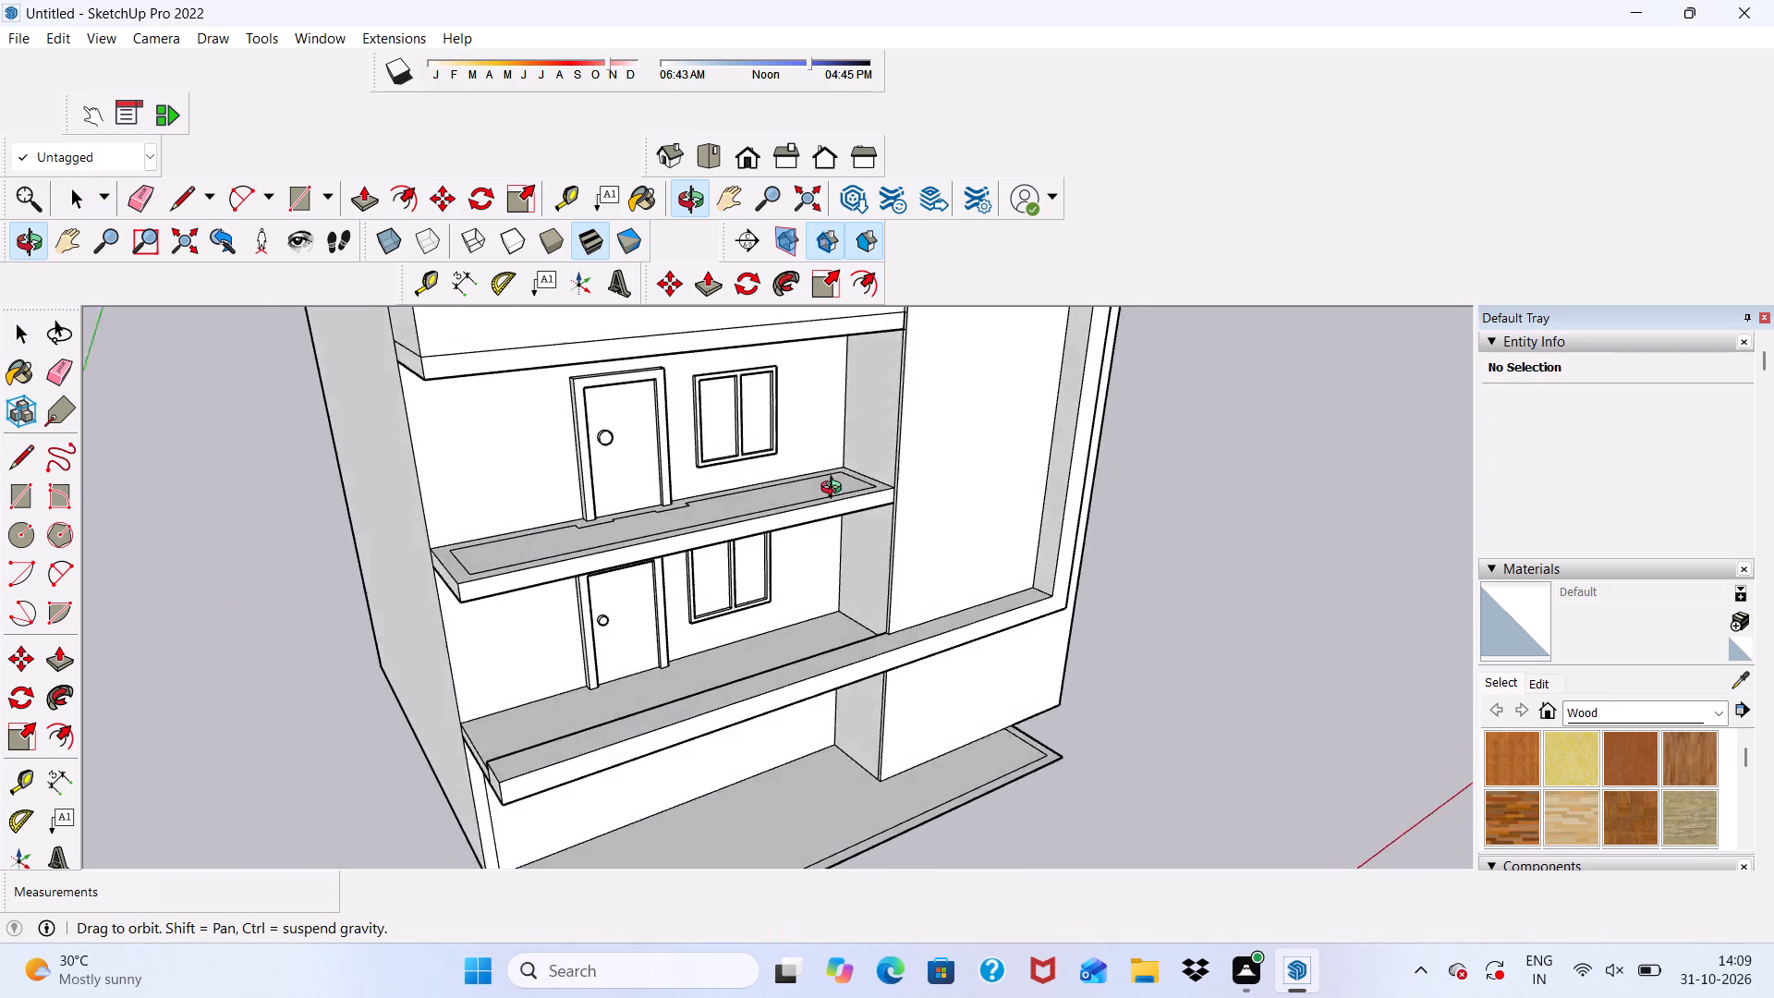
{"action": "middle_click_drag", "start_coordinate": [835, 490], "coordinate": [674, 532]}
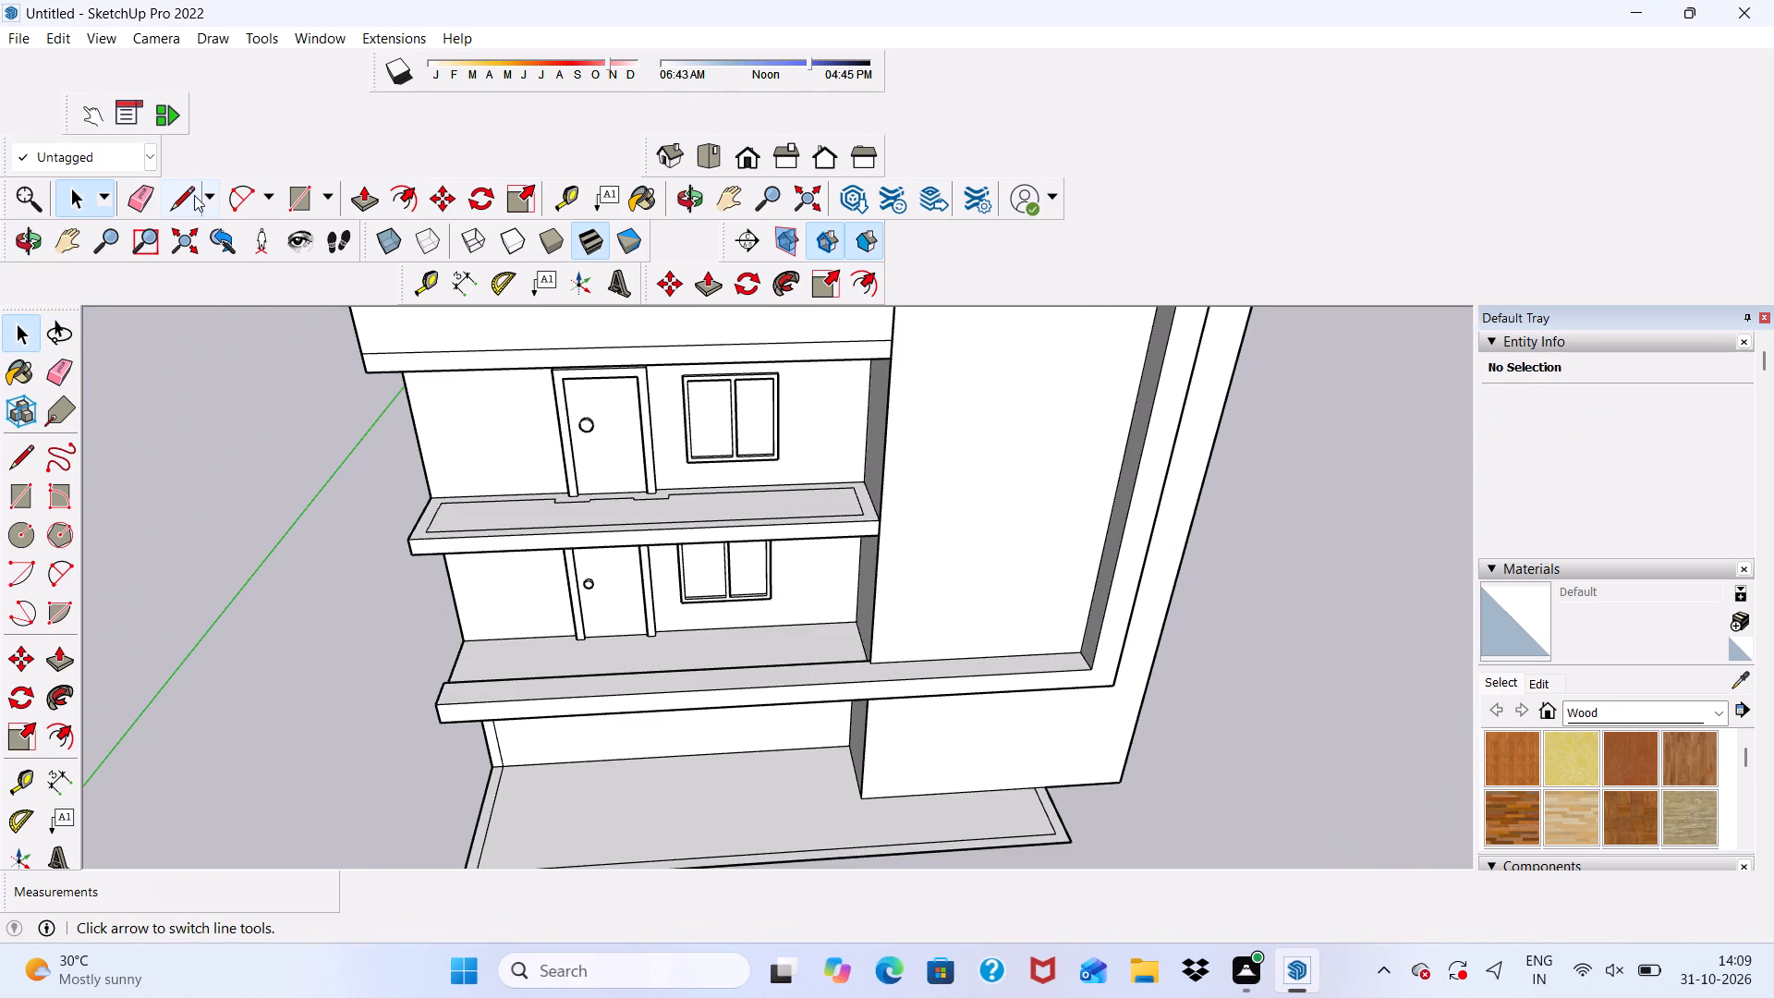
{"action": "left_click", "coordinate": [194, 195]}
{"action": "scroll", "coordinate": [543, 552], "scroll_direction": "up", "scroll_amount": 7}
{"action": "scroll", "coordinate": [402, 493], "scroll_direction": "down", "scroll_amount": 1}
{"action": "middle_click_drag", "start_coordinate": [402, 497], "coordinate": [424, 578]}
{"action": "scroll", "coordinate": [198, 474], "scroll_direction": "up", "scroll_amount": 2}
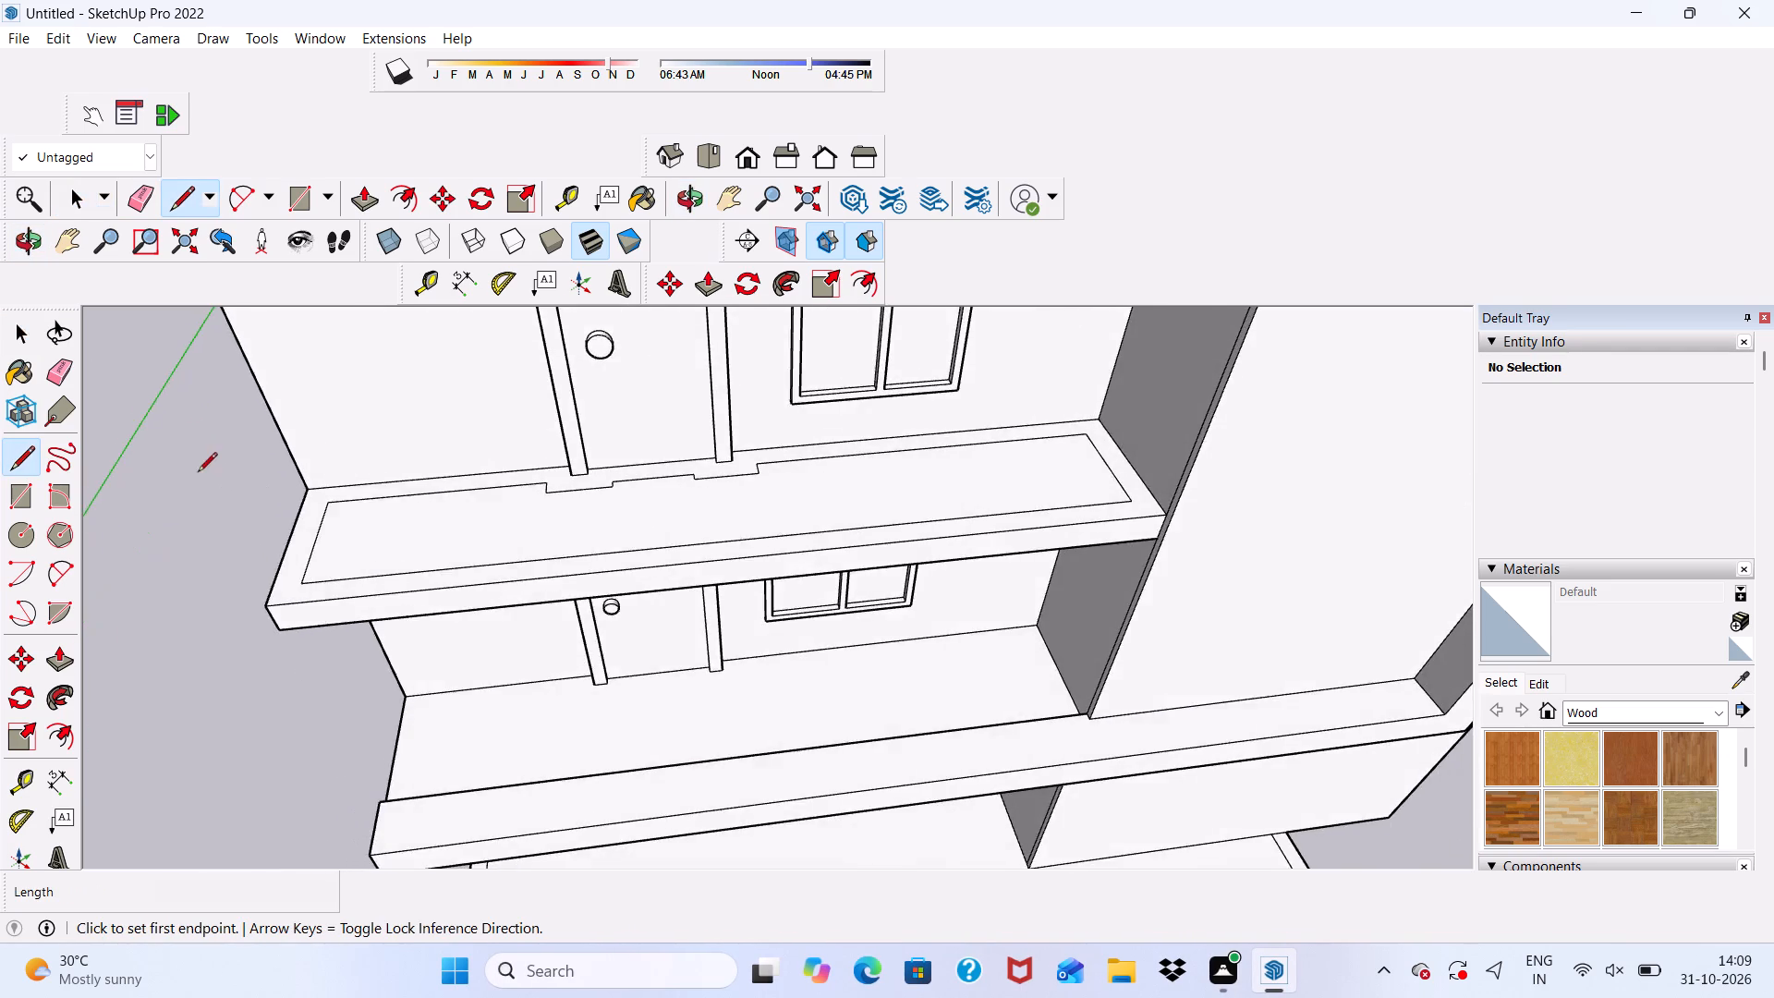
{"action": "scroll", "coordinate": [198, 473], "scroll_direction": "up", "scroll_amount": 4}
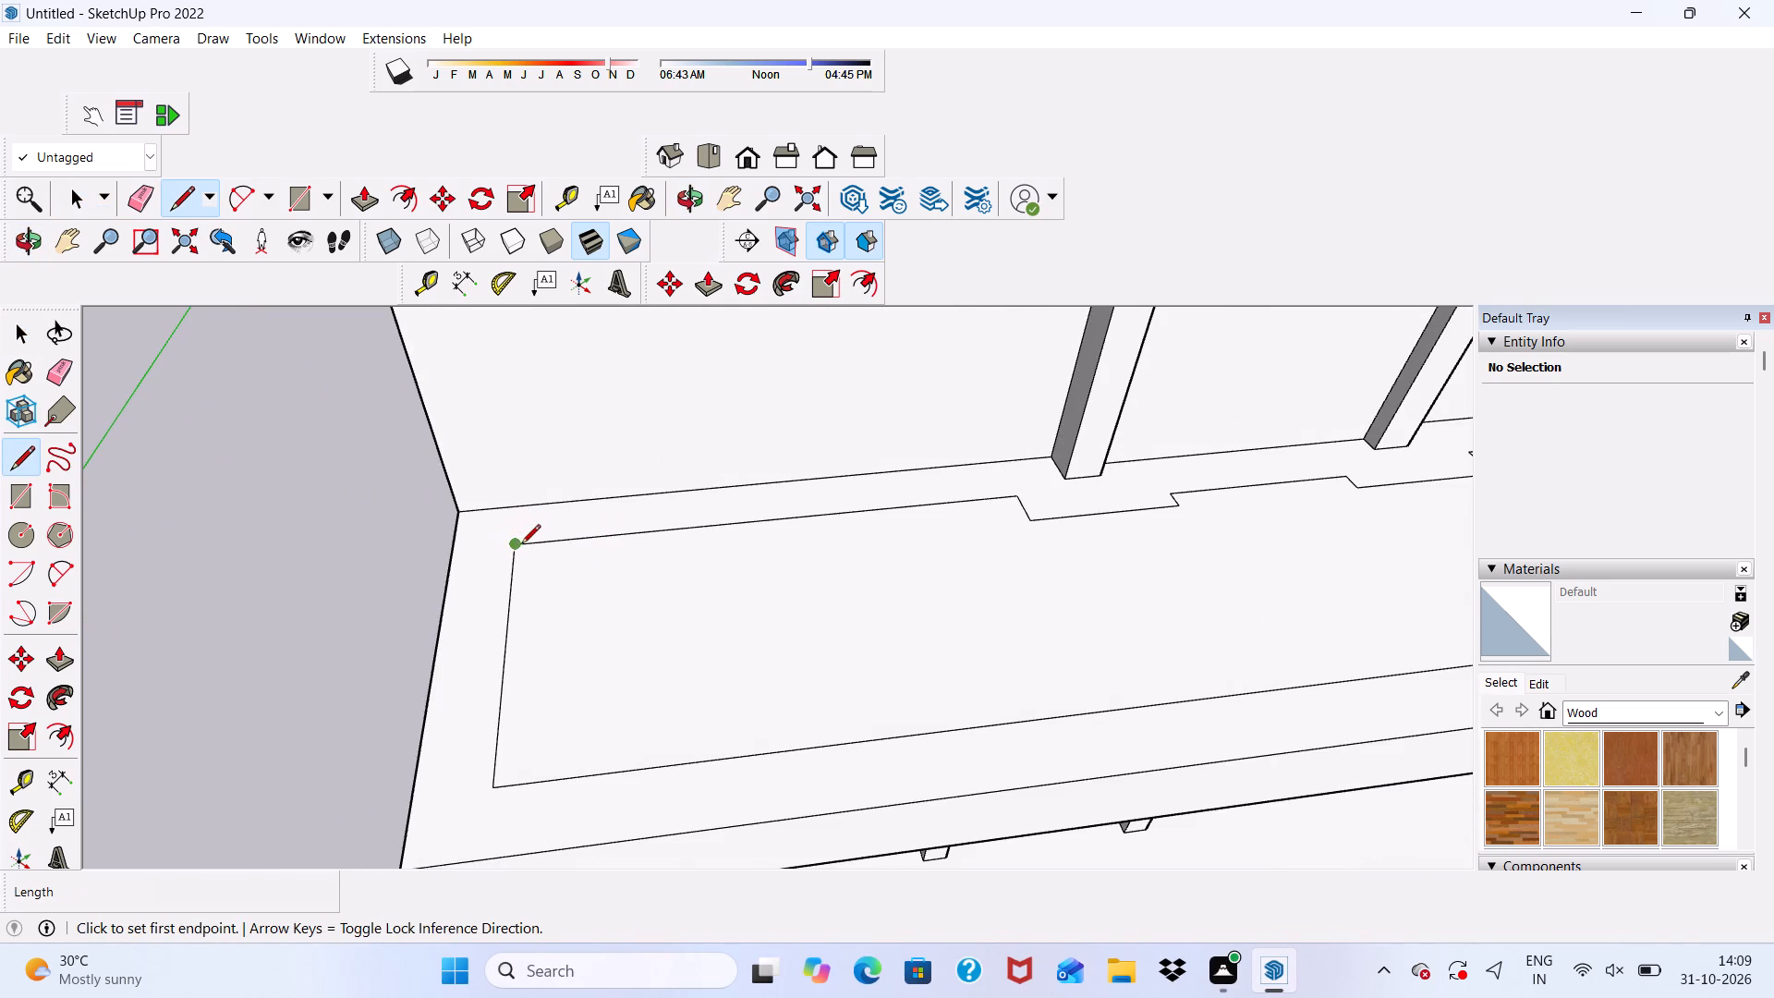
{"action": "left_click", "coordinate": [521, 545]}
{"action": "left_click", "coordinate": [529, 506]}
Draw a 9" line from the offset outline's other rear corner, beside the side wall, to the house wall.
{"action": "scroll", "coordinate": [495, 500], "scroll_direction": "down", "scroll_amount": 5}
{"action": "scroll", "coordinate": [601, 615], "scroll_direction": "down", "scroll_amount": 2}
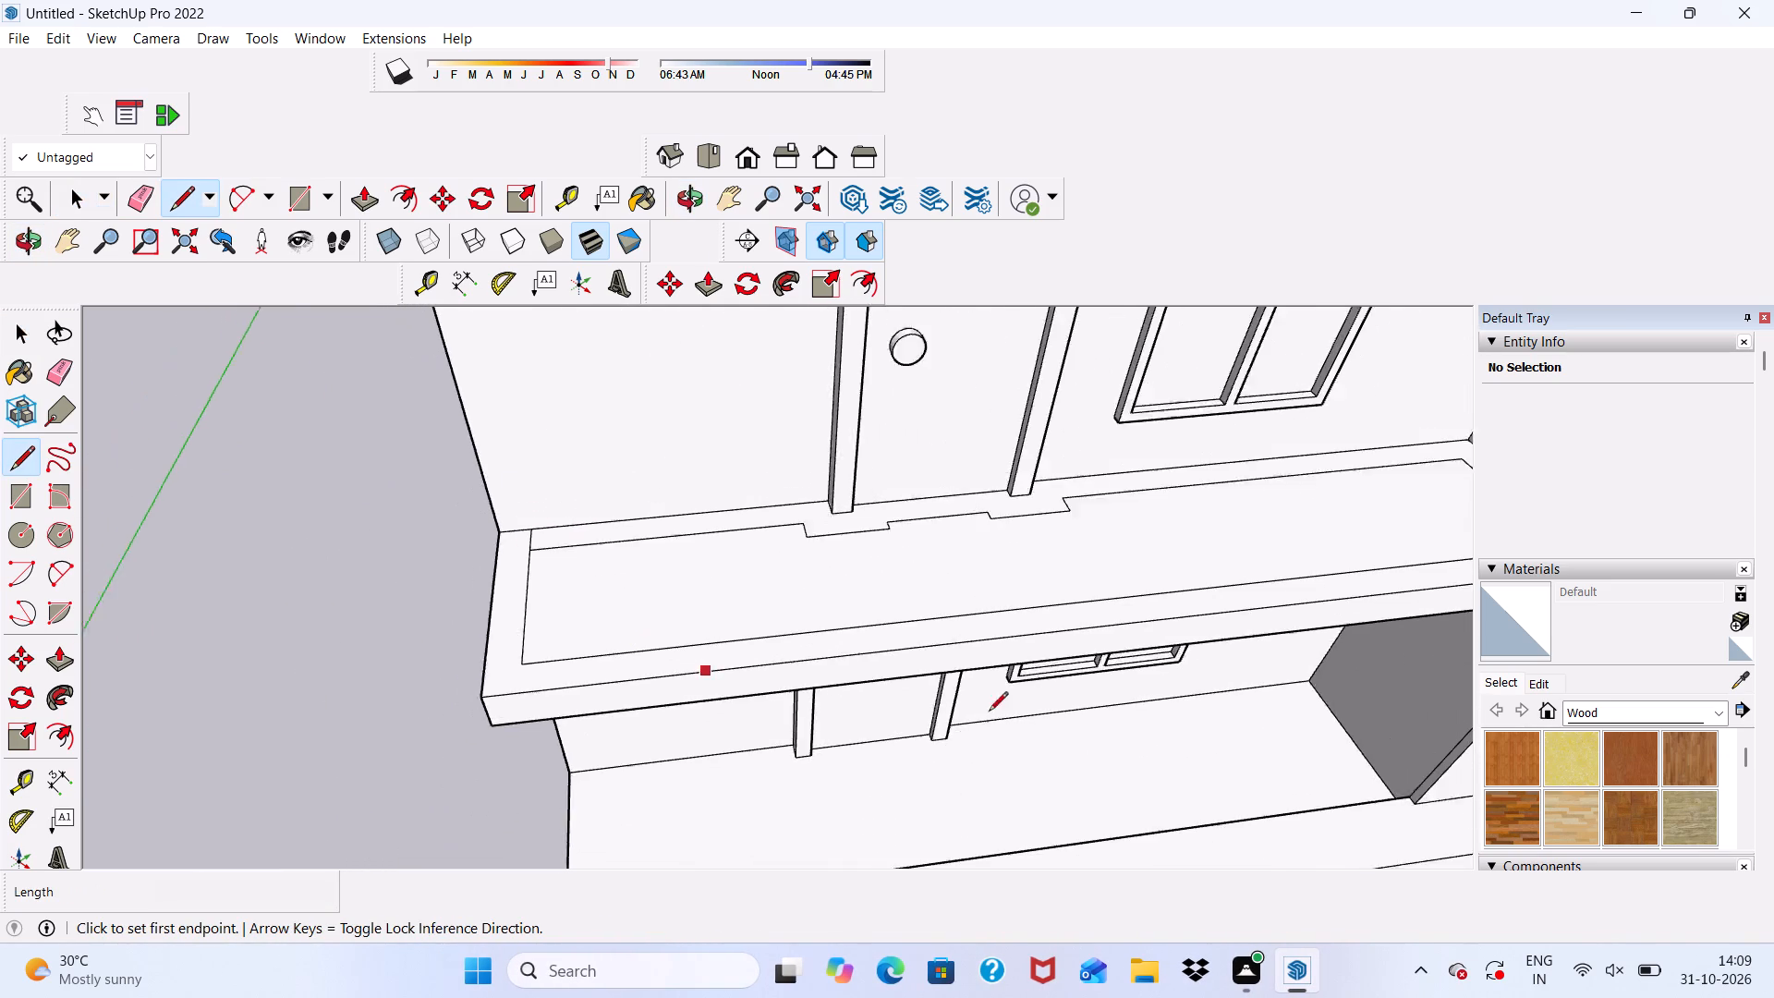
{"action": "scroll", "coordinate": [989, 712], "scroll_direction": "down", "scroll_amount": 2}
{"action": "scroll", "coordinate": [1670, 399], "scroll_direction": "up", "scroll_amount": 4}
{"action": "scroll", "coordinate": [1428, 508], "scroll_direction": "down", "scroll_amount": 9}
{"action": "scroll", "coordinate": [1441, 554], "scroll_direction": "up", "scroll_amount": 3}
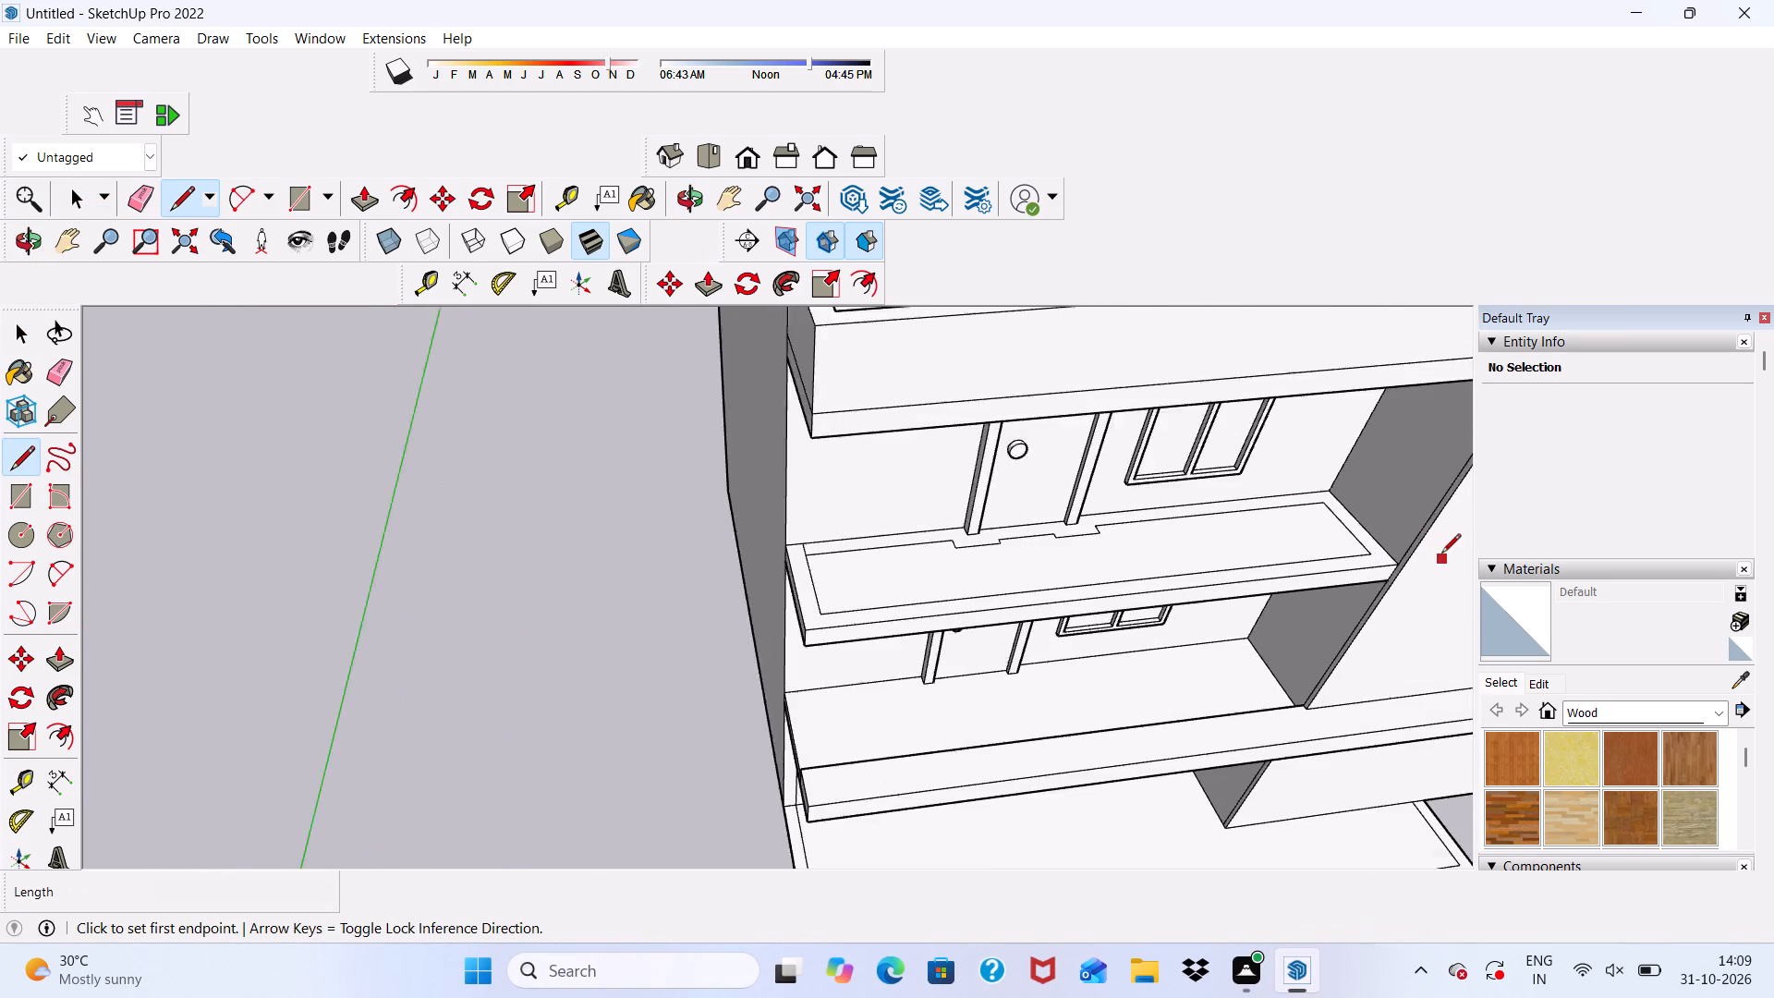
{"action": "scroll", "coordinate": [1441, 554], "scroll_direction": "up", "scroll_amount": 20}
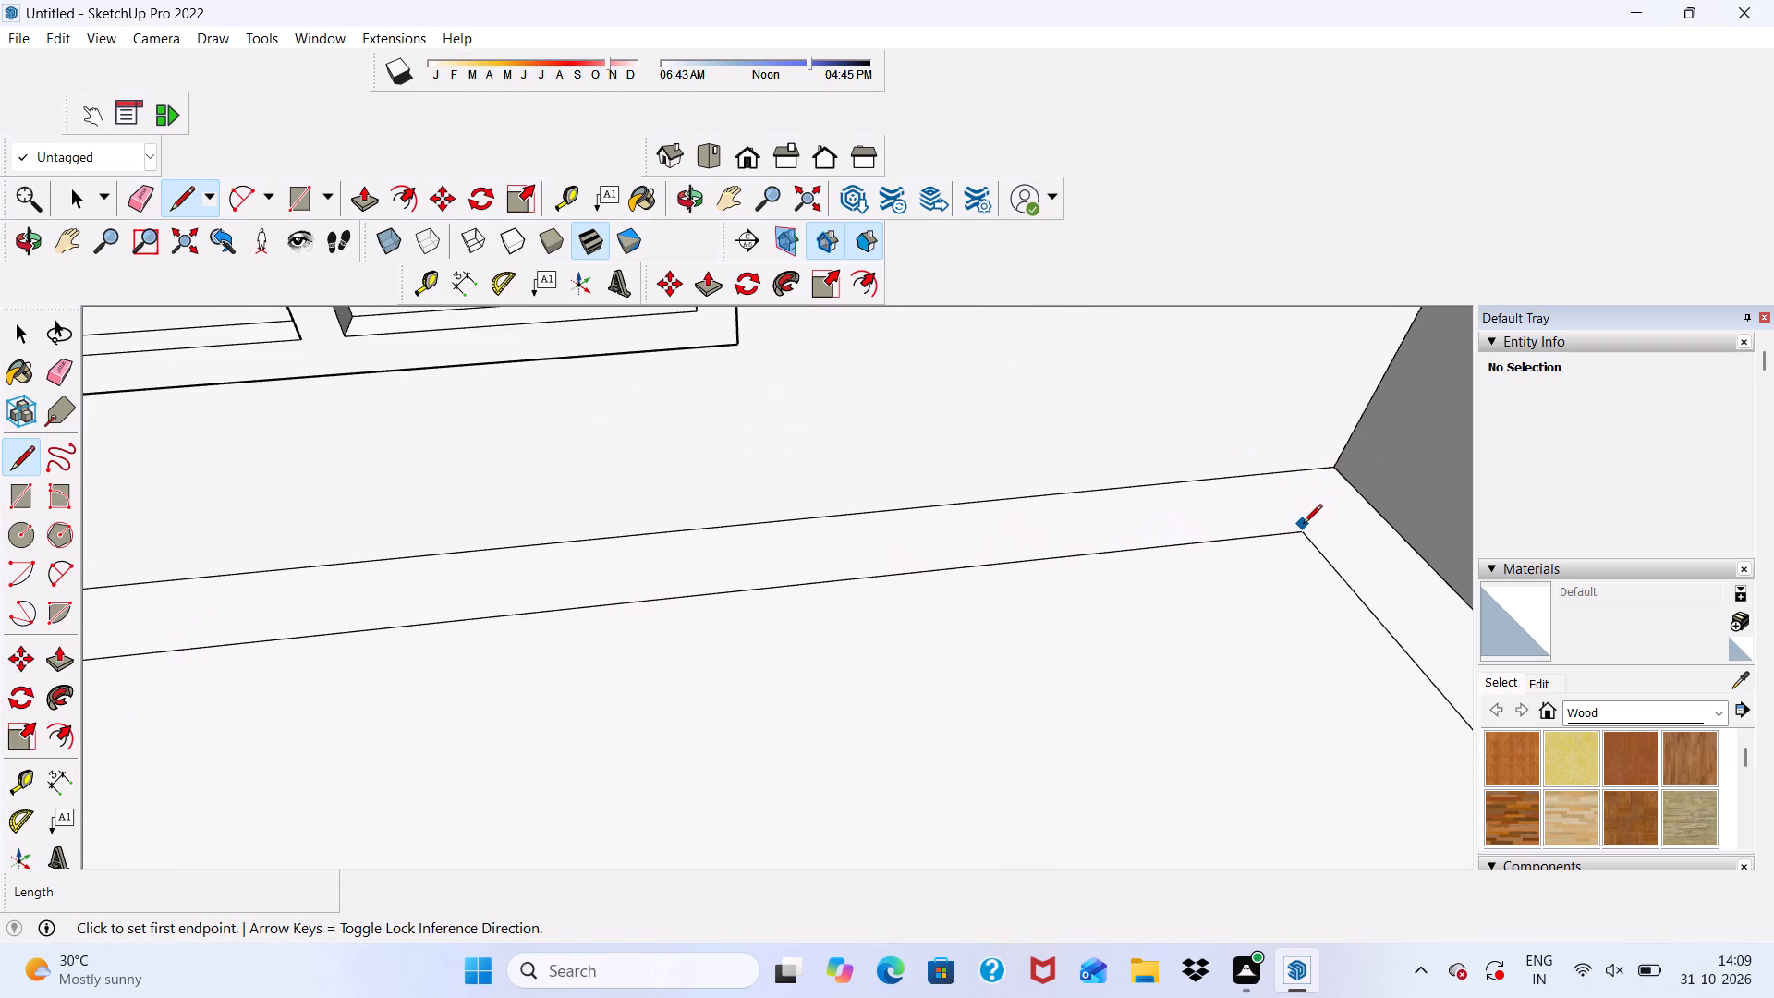
{"action": "left_click", "coordinate": [1302, 533]}
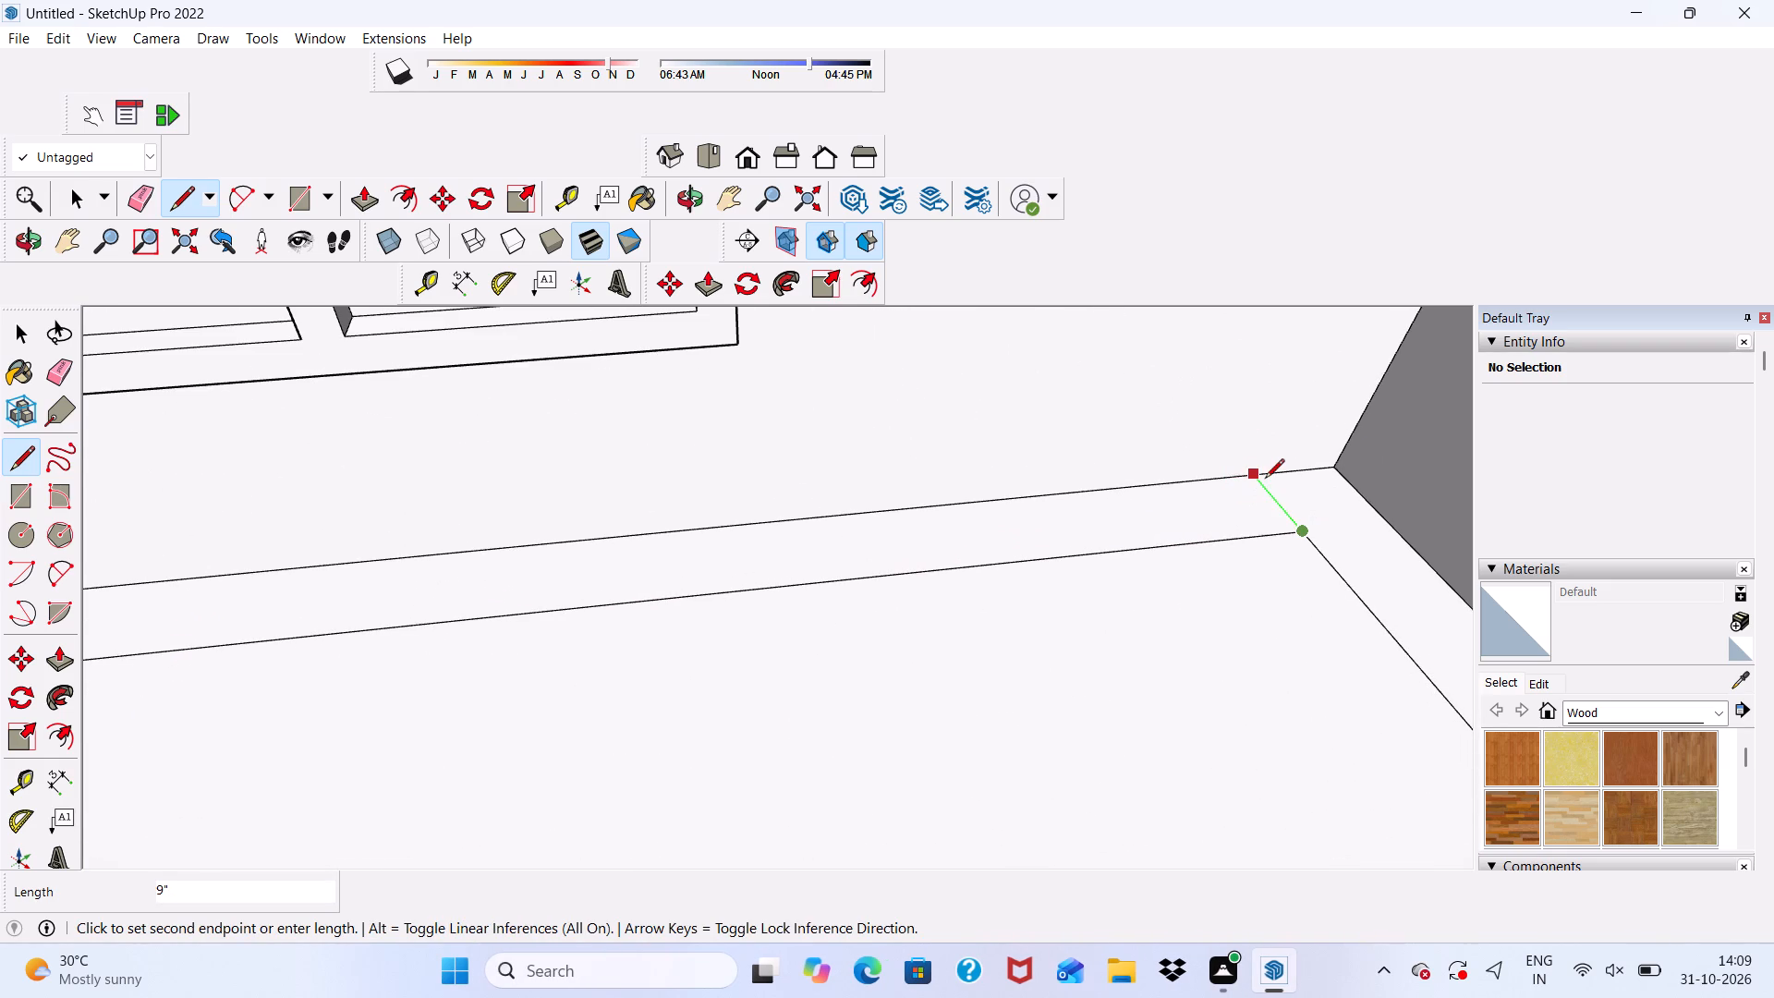
{"action": "left_click", "coordinate": [1264, 480]}
Erase the leftover offset edges running along the house wall and door frame on the middle balcony's floor.
{"action": "scroll", "coordinate": [1186, 426], "scroll_direction": "down", "scroll_amount": 6}
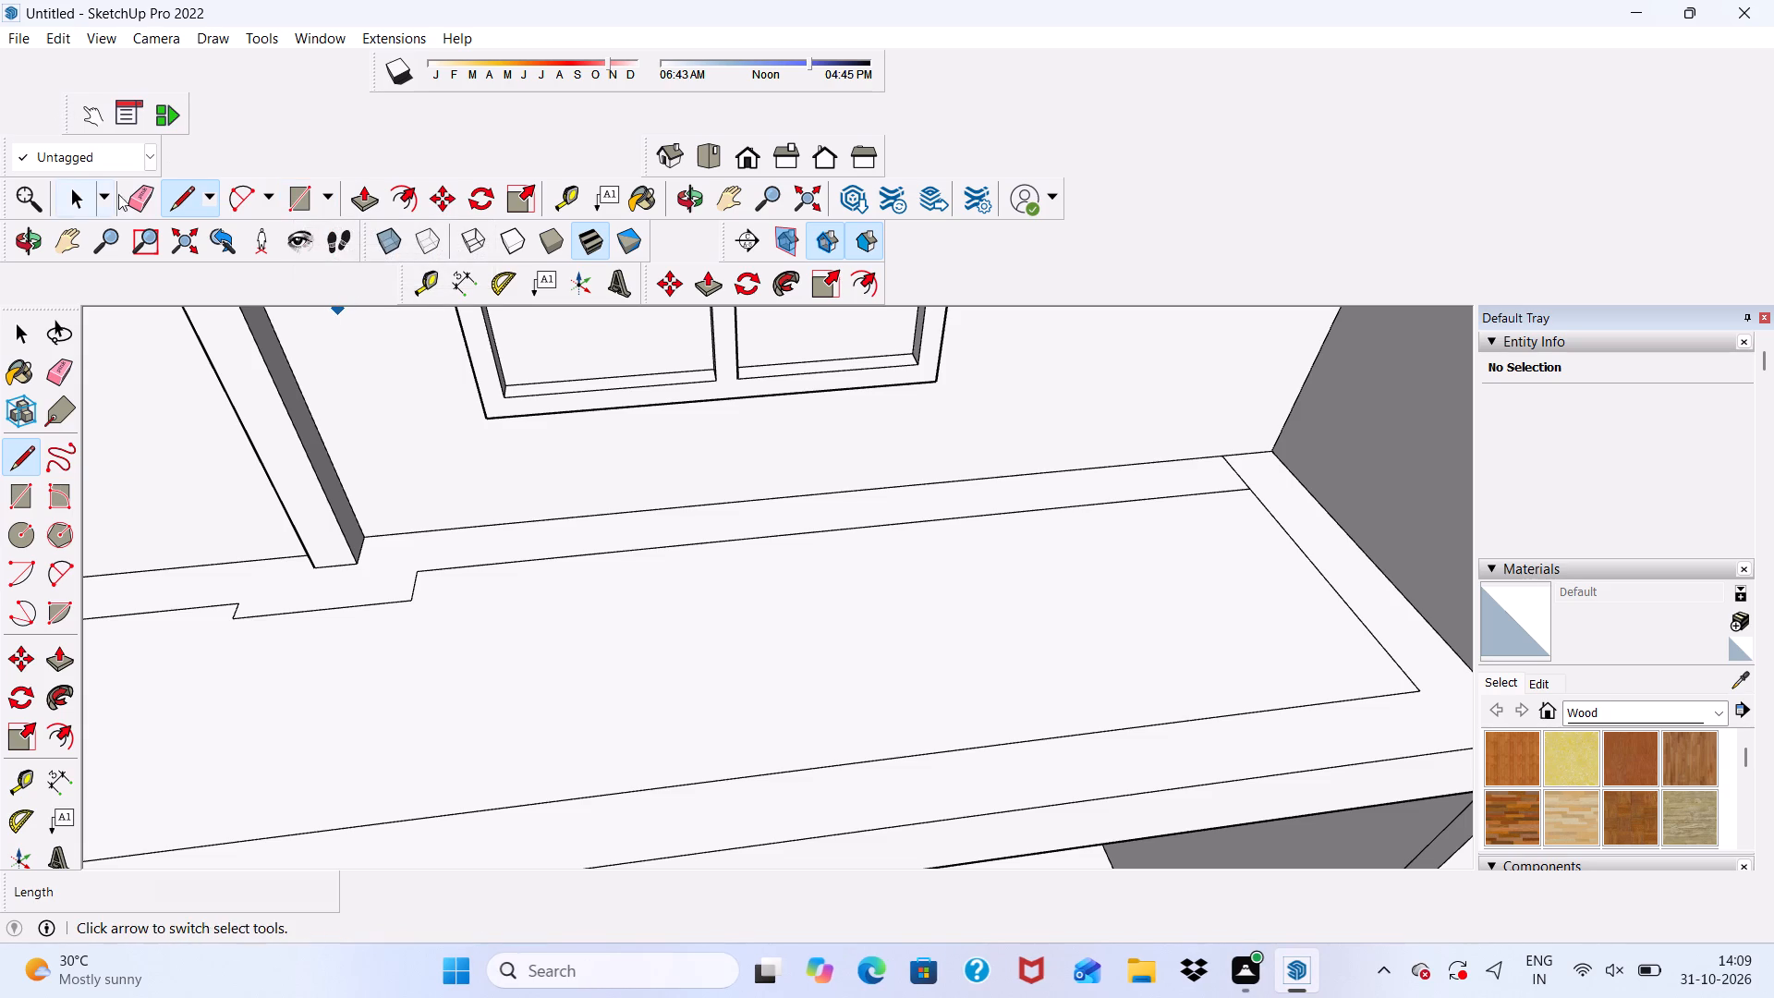
{"action": "left_click", "coordinate": [141, 189]}
{"action": "left_click_drag", "start_coordinate": [481, 544], "coordinate": [474, 571]}
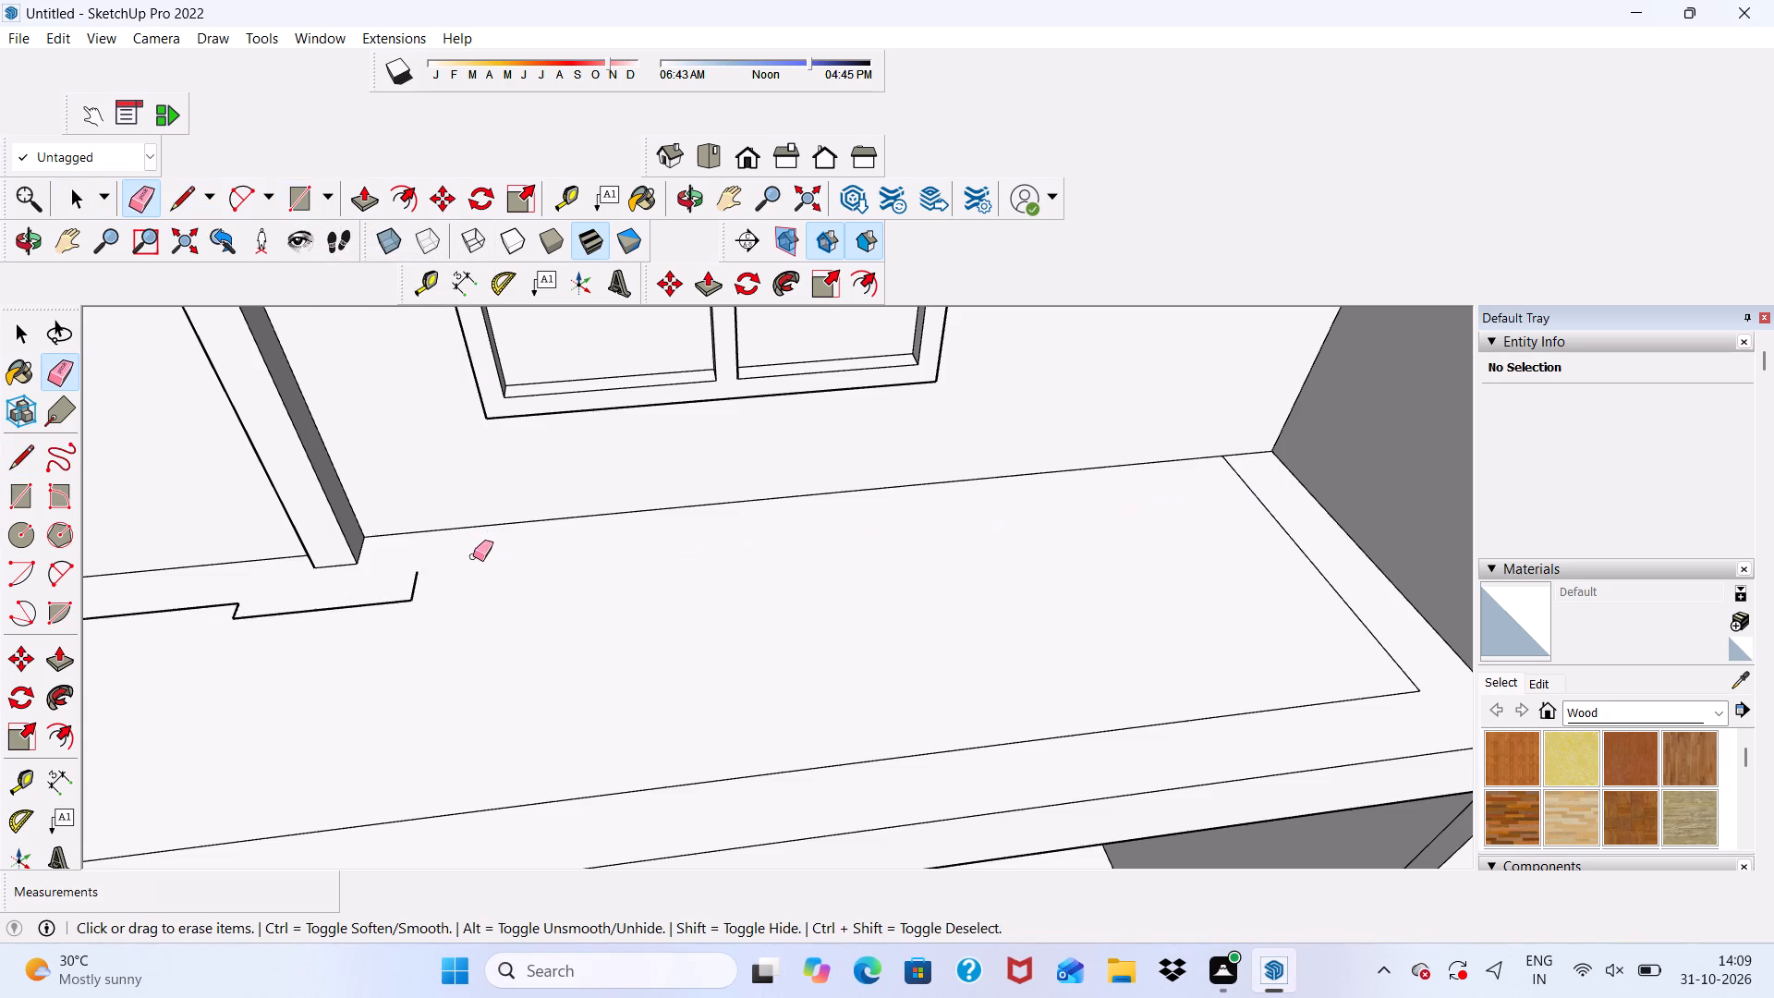
{"action": "scroll", "coordinate": [475, 556], "scroll_direction": "down", "scroll_amount": 6}
{"action": "left_click_drag", "start_coordinate": [480, 583], "coordinate": [372, 586]}
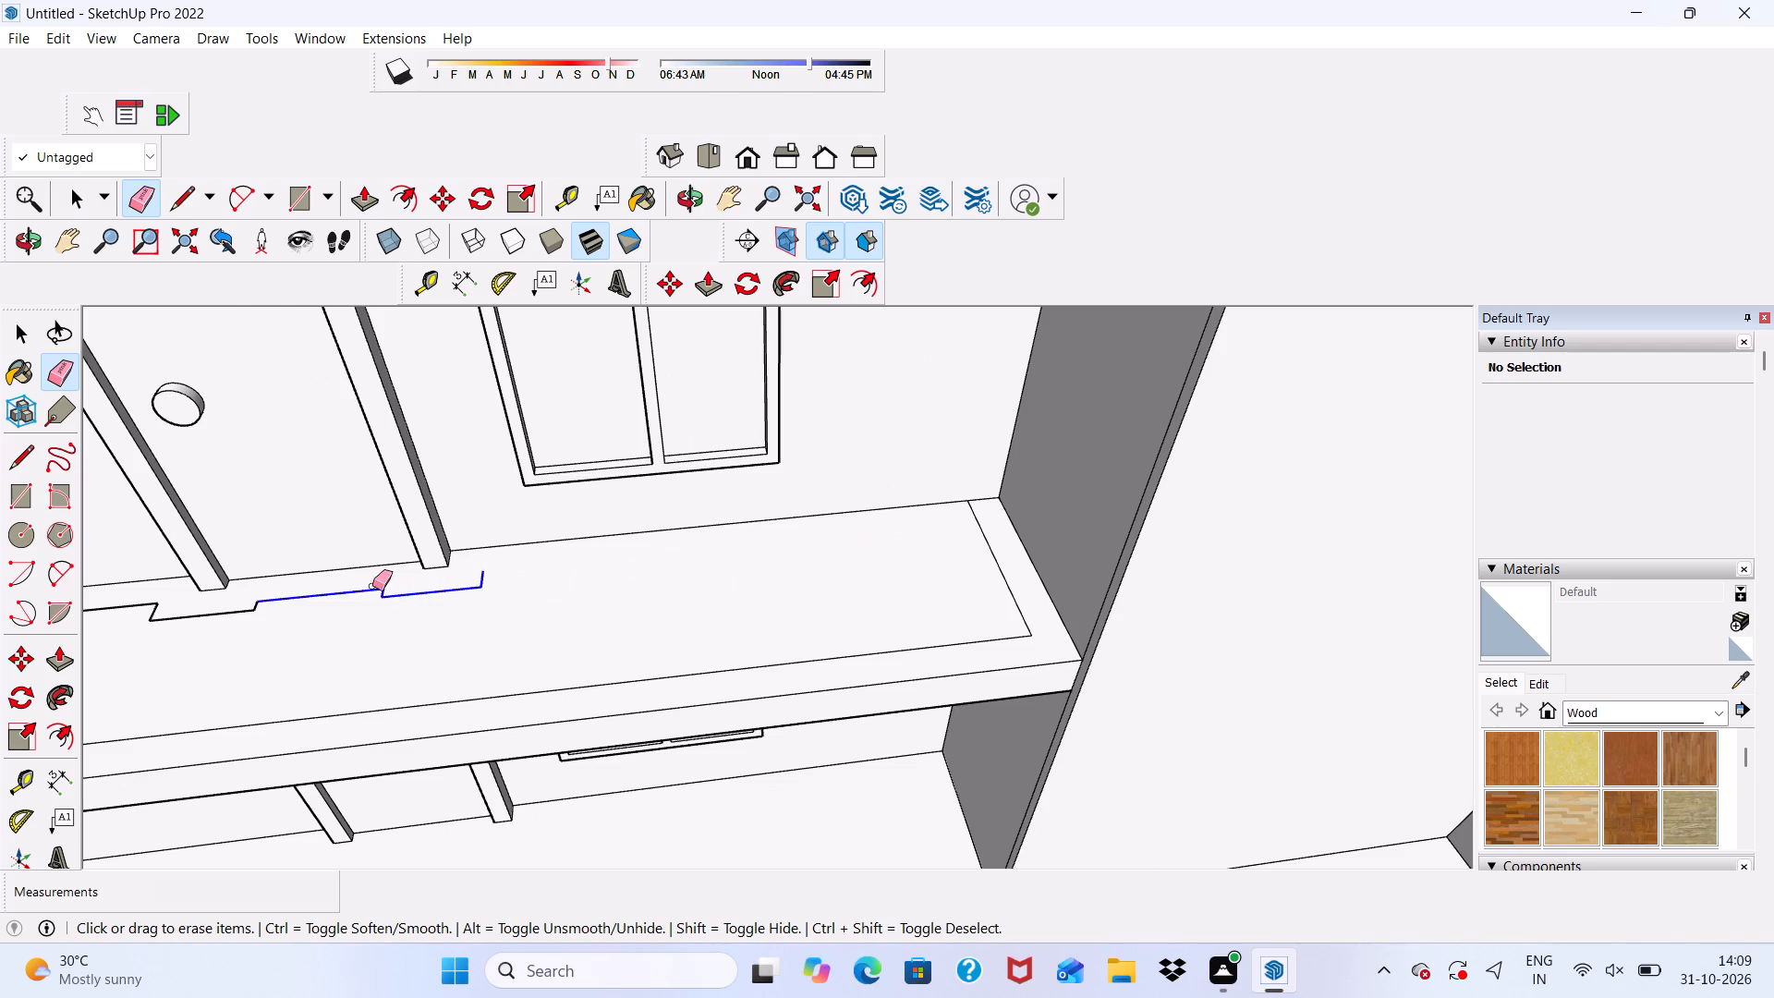
{"action": "left_click_drag", "start_coordinate": [372, 586], "coordinate": [263, 601]}
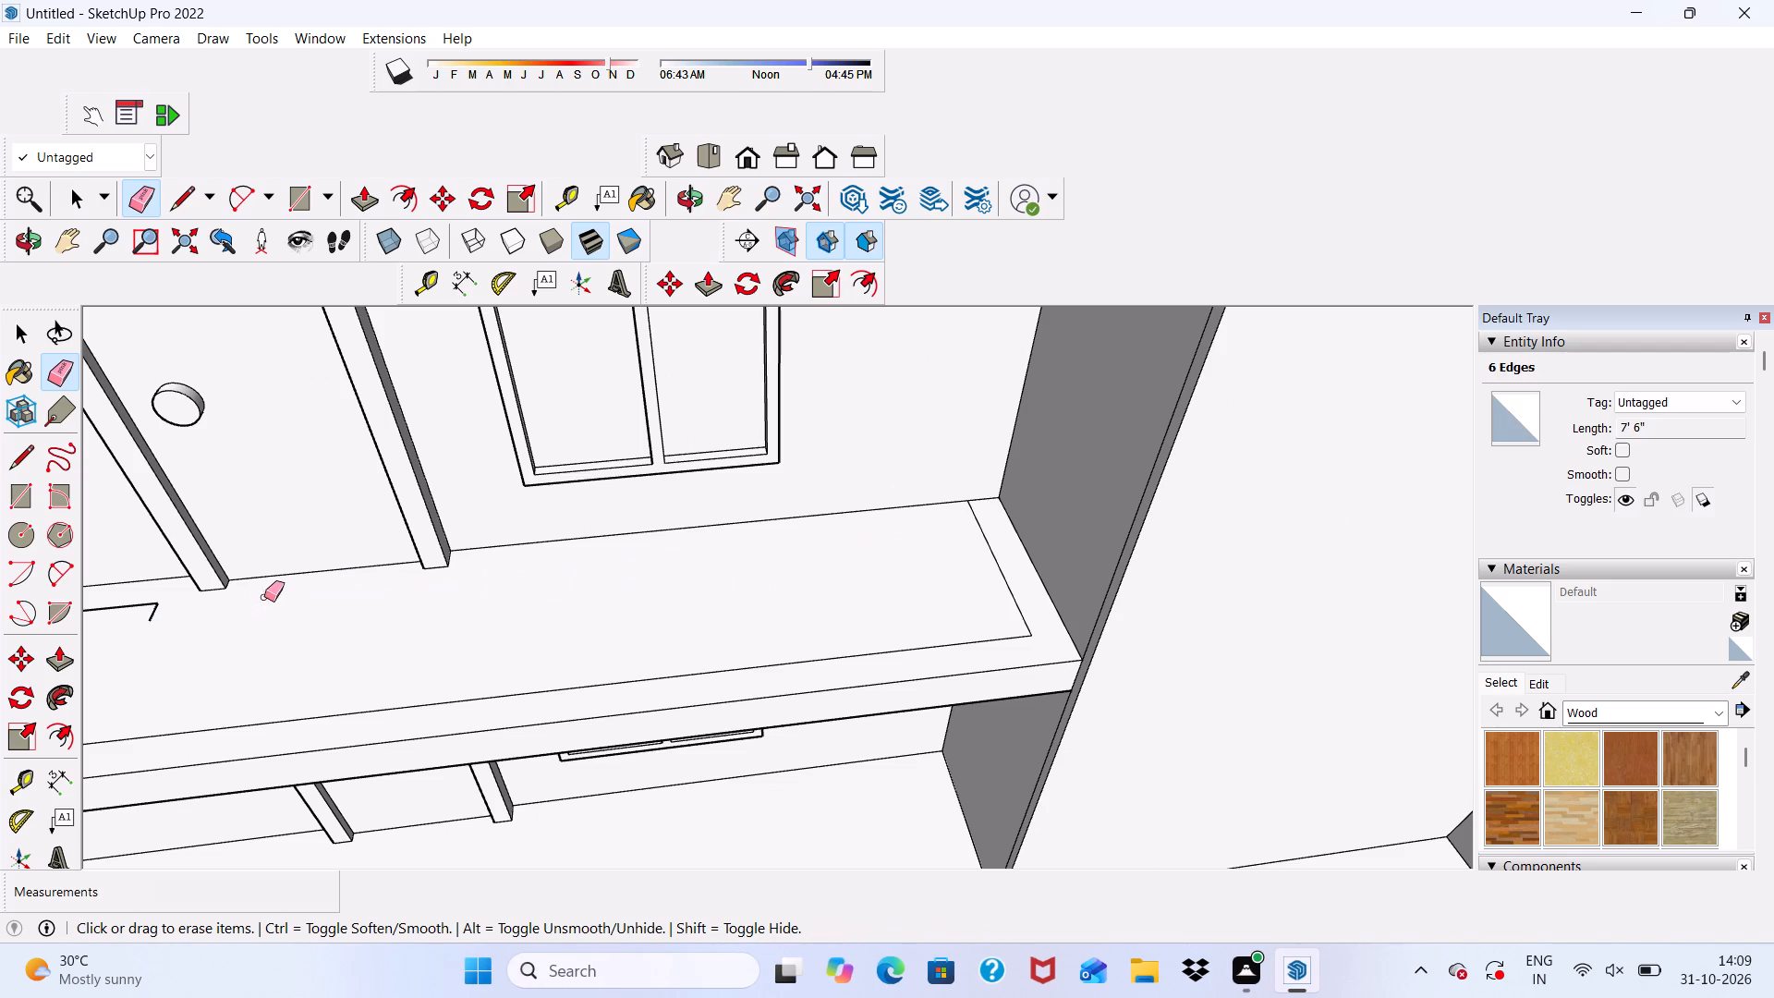
{"action": "scroll", "coordinate": [369, 602], "scroll_direction": "down", "scroll_amount": 13}
{"action": "scroll", "coordinate": [430, 638], "scroll_direction": "up", "scroll_amount": 7}
{"action": "left_click_drag", "start_coordinate": [423, 615], "coordinate": [441, 611]}
{"action": "left_click_drag", "start_coordinate": [529, 602], "coordinate": [576, 605]}
{"action": "scroll", "coordinate": [588, 596], "scroll_direction": "down", "scroll_amount": 6}
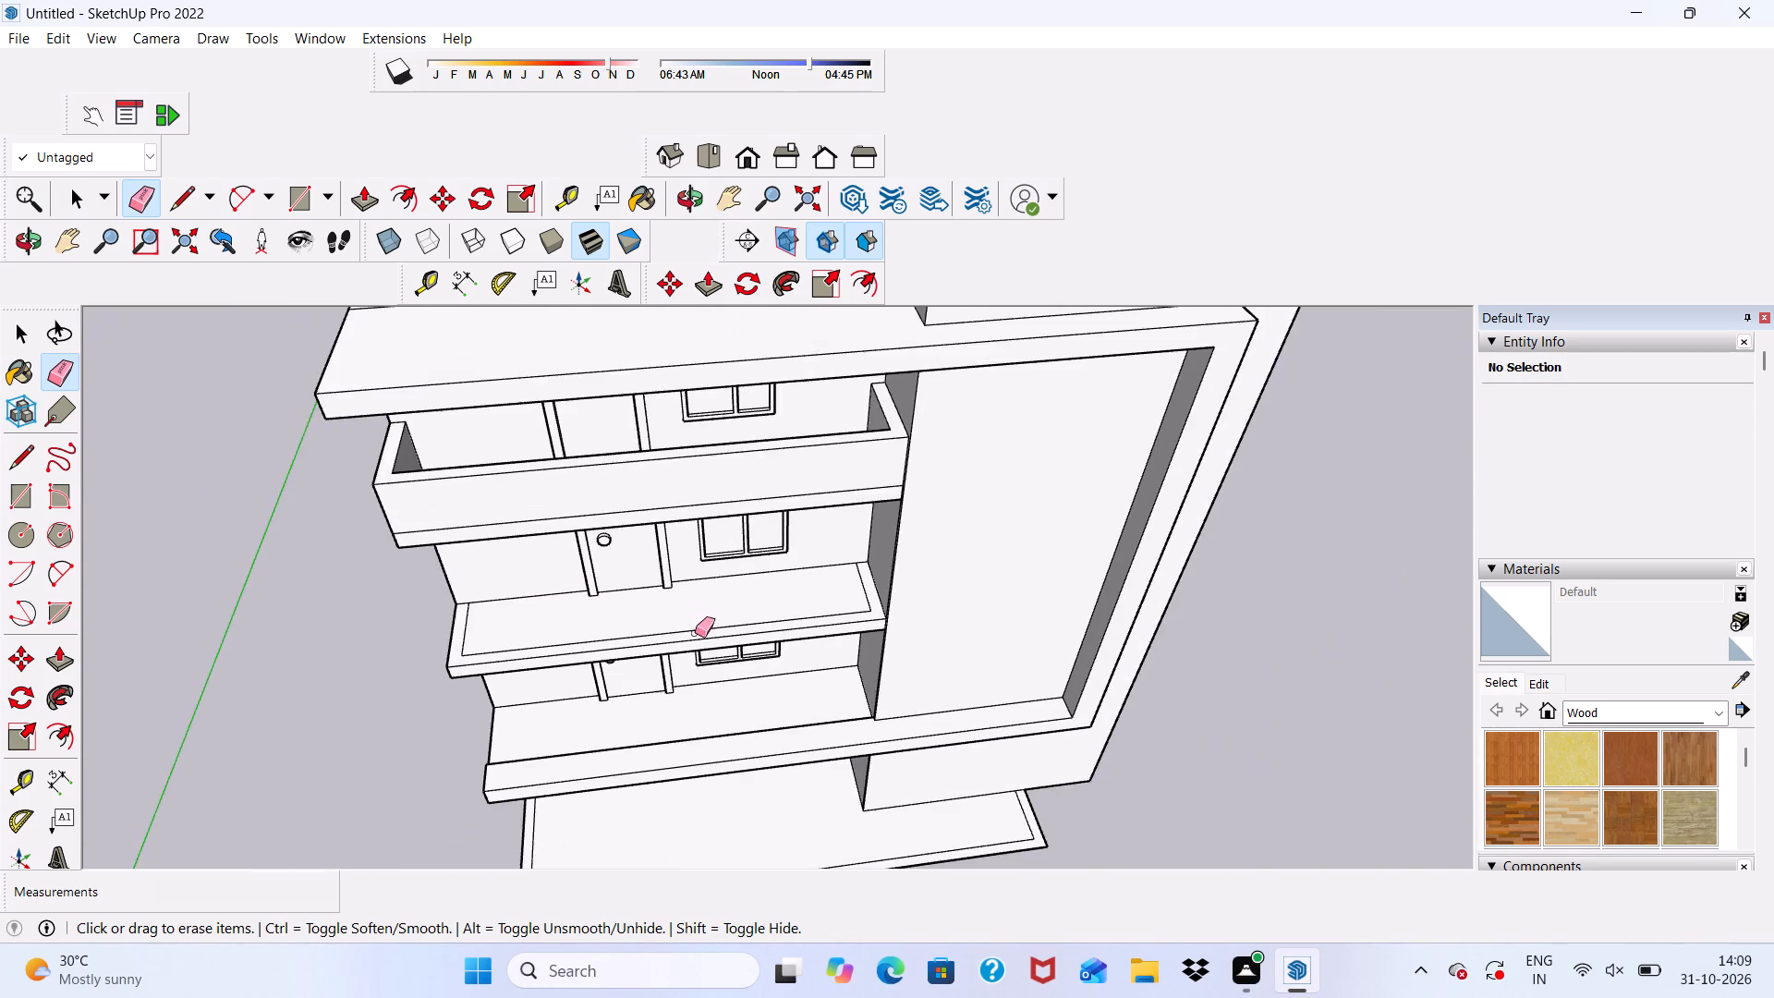
Push/Pull the three-sided 9" border face of the middle balcony's floor up by 2'.
{"action": "middle_click_drag", "start_coordinate": [695, 636], "coordinate": [583, 643]}
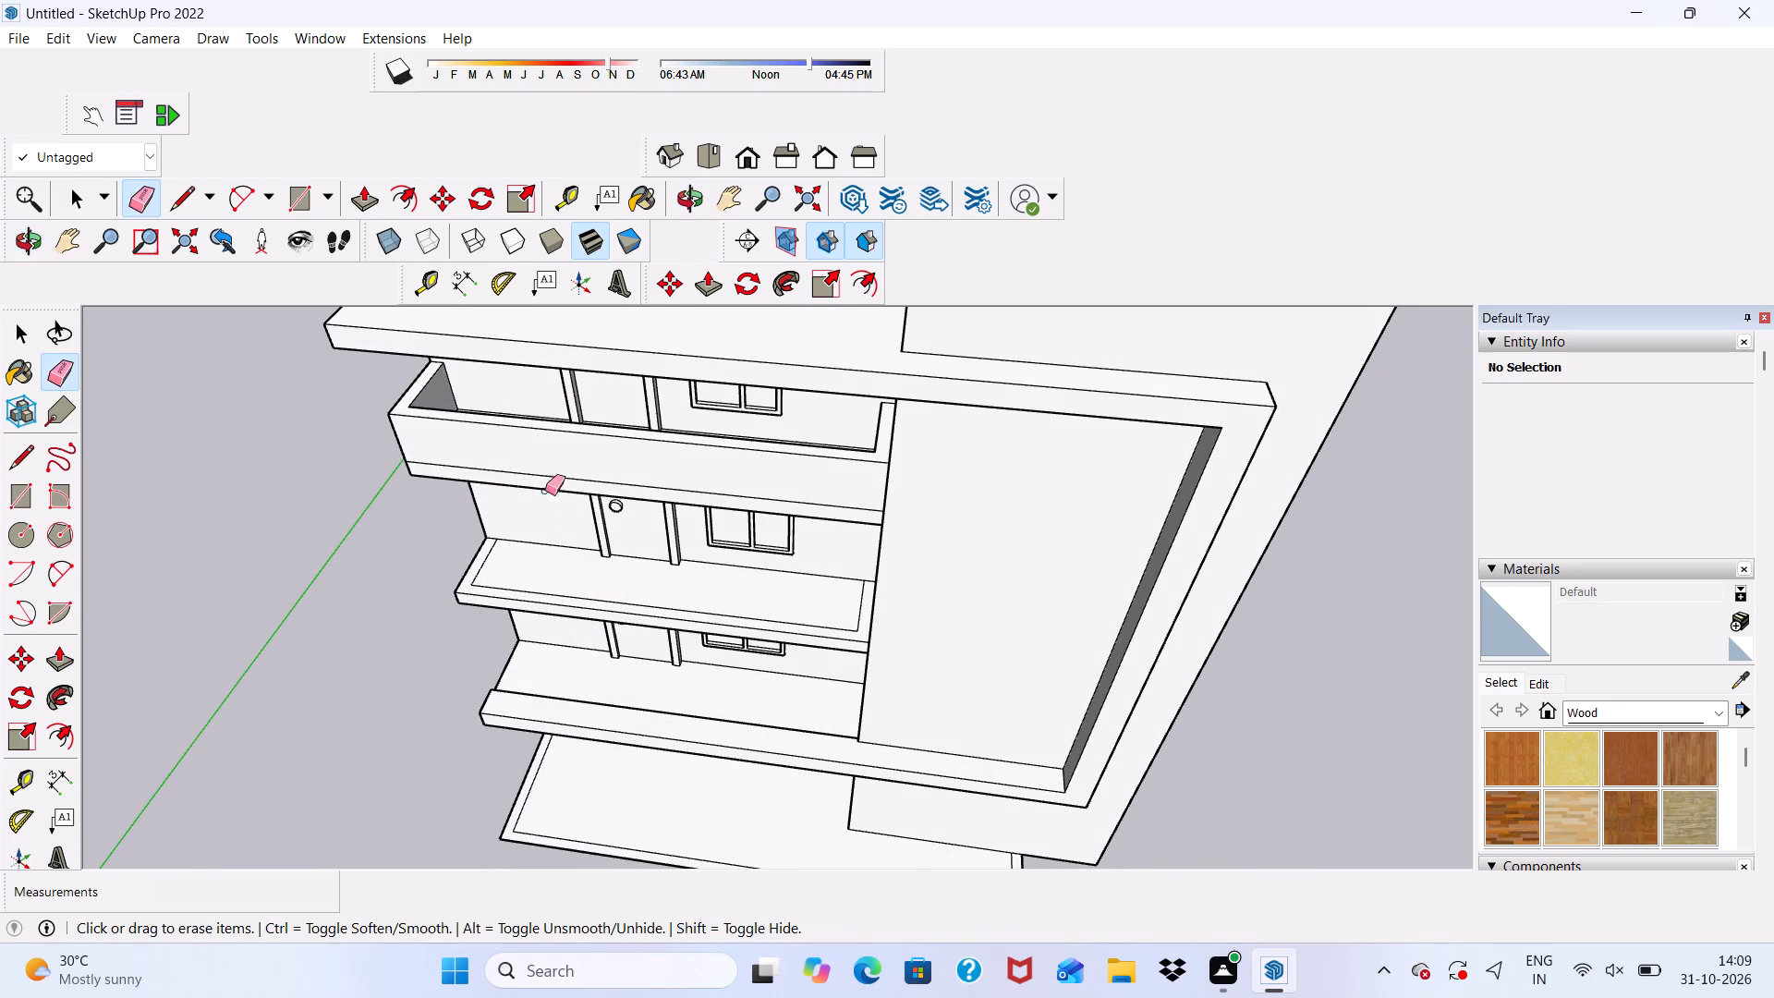
{"action": "left_click", "coordinate": [709, 293]}
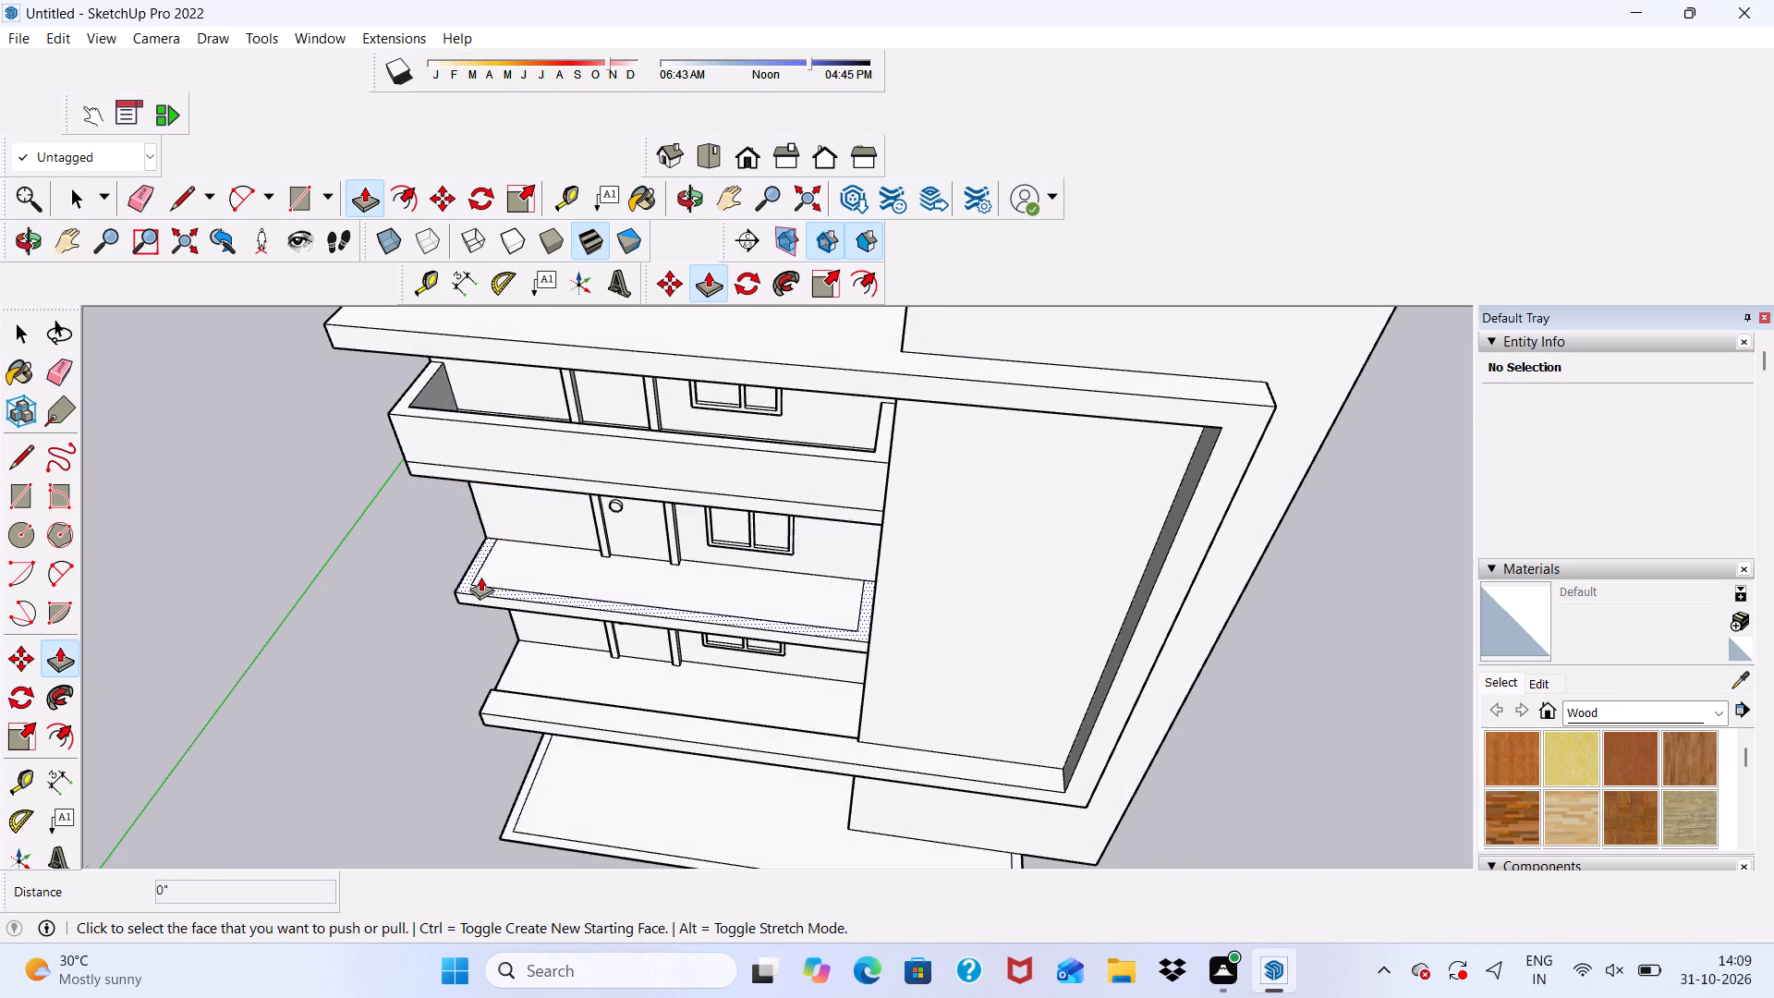
{"action": "scroll", "coordinate": [480, 577], "scroll_direction": "up", "scroll_amount": 10}
{"action": "left_click", "coordinate": [448, 591]}
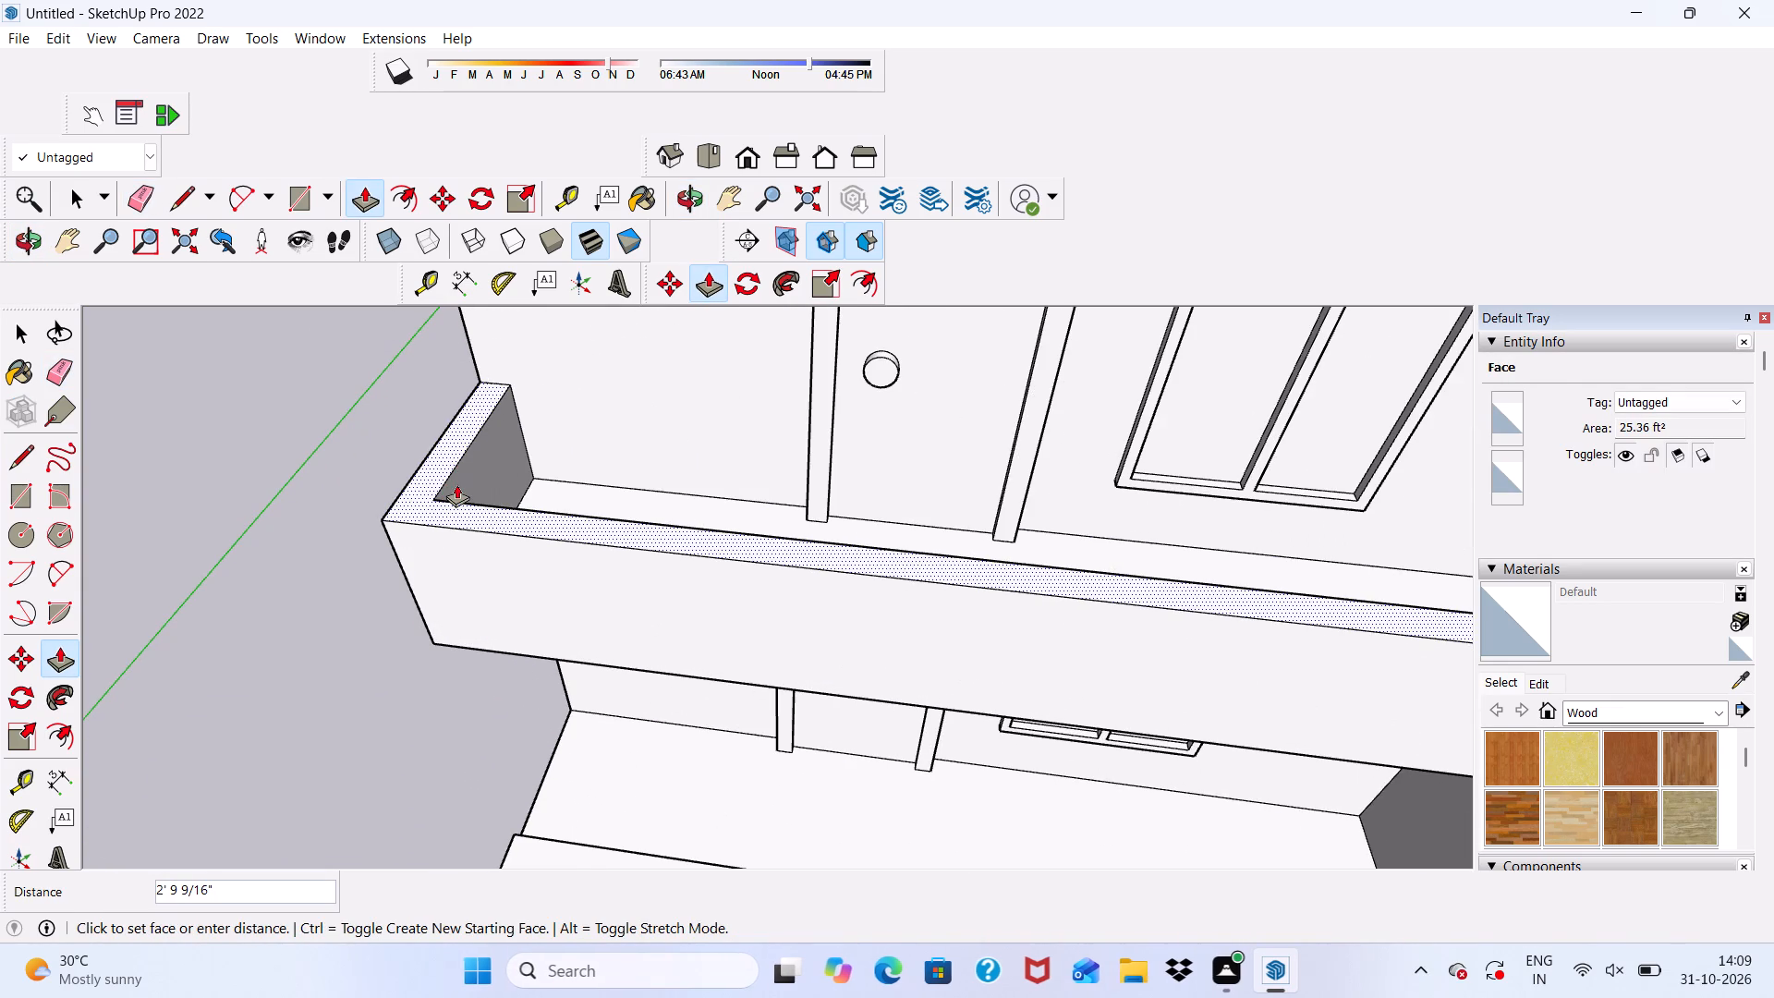
{"action": "type", "text": "2'"}
{"action": "key", "text": "Return"}
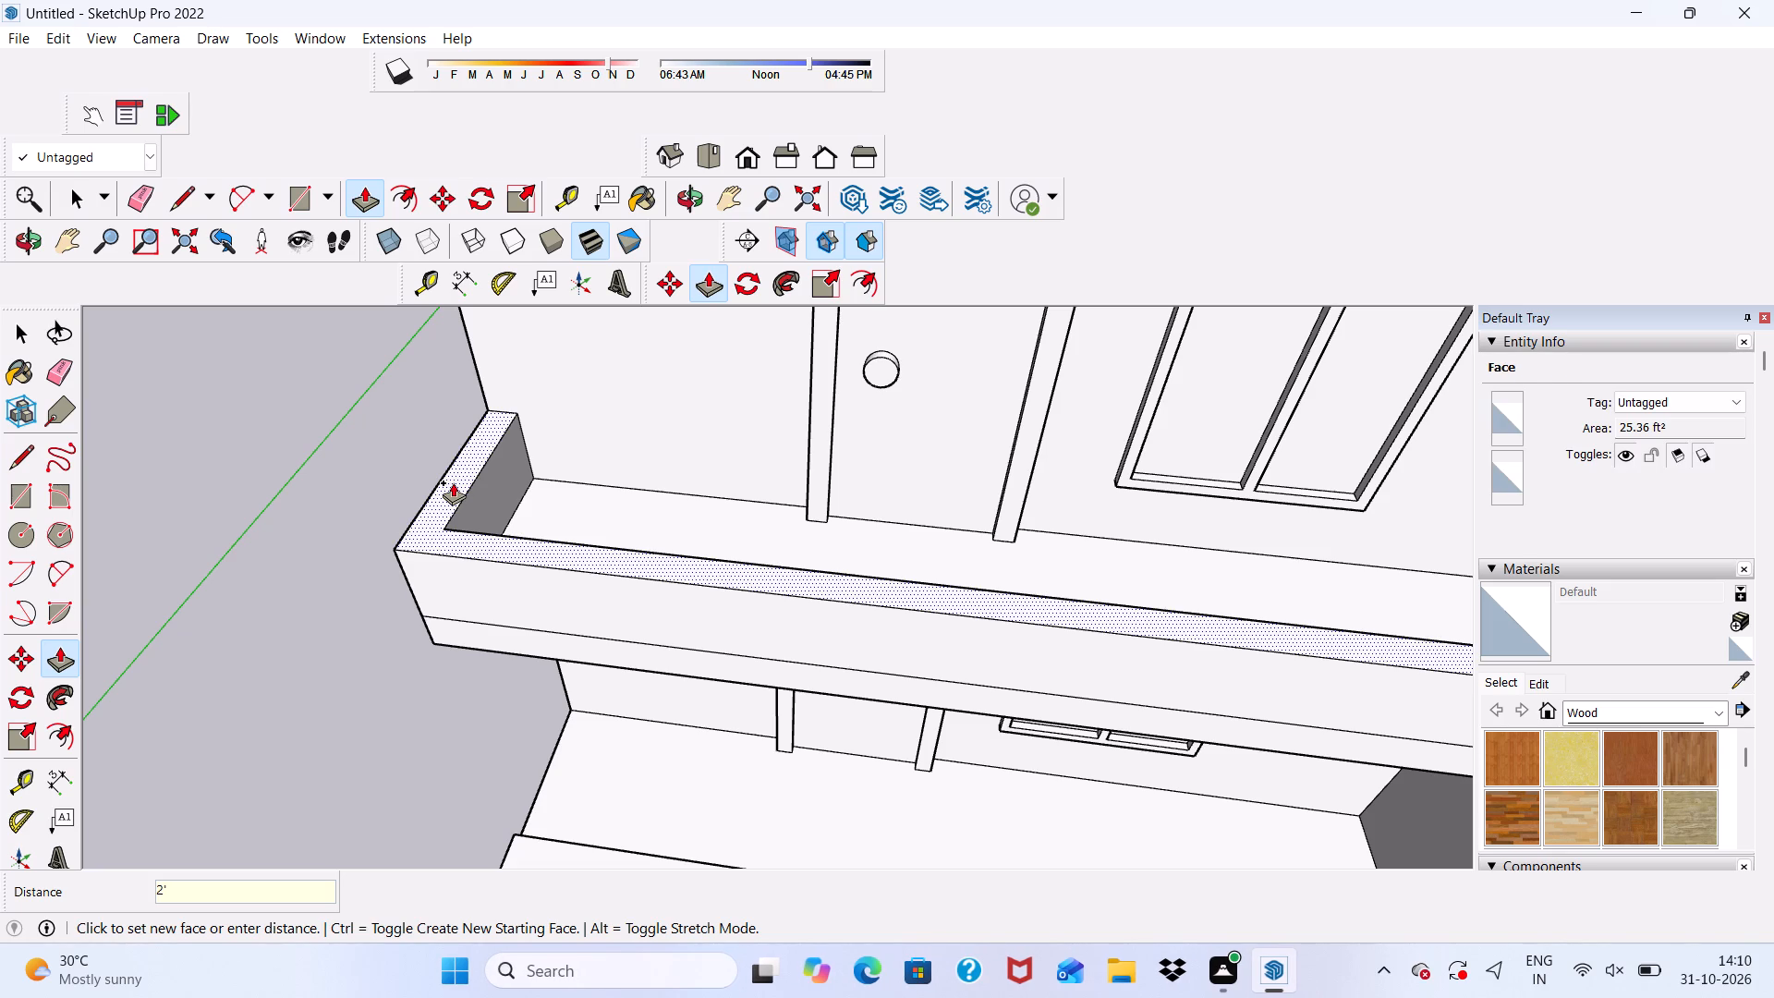
Examine the balcony parapets and the slabs below from the front, from above and from the open end.
{"action": "scroll", "coordinate": [388, 529], "scroll_direction": "down", "scroll_amount": 4}
{"action": "middle_click_drag", "start_coordinate": [543, 626], "coordinate": [228, 376]}
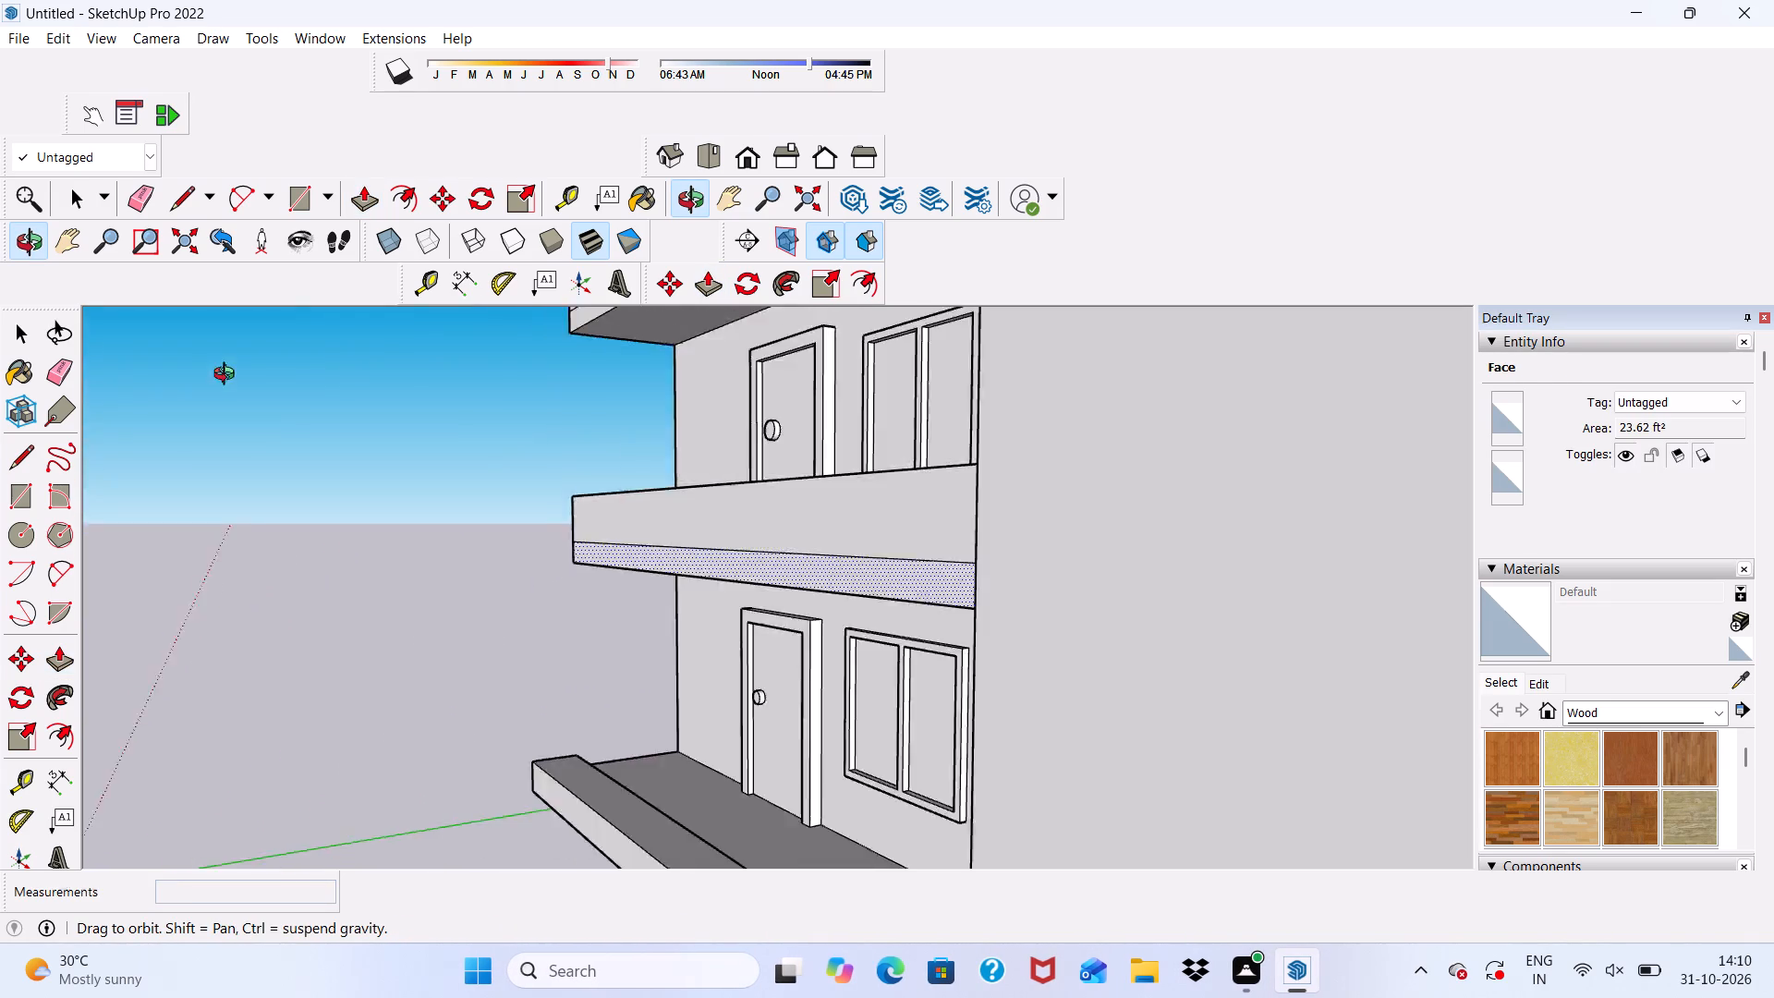
{"action": "middle_click_drag", "start_coordinate": [228, 376], "coordinate": [515, 512]}
{"action": "scroll", "coordinate": [626, 496], "scroll_direction": "down", "scroll_amount": 4}
{"action": "scroll", "coordinate": [527, 714], "scroll_direction": "down", "scroll_amount": 5}
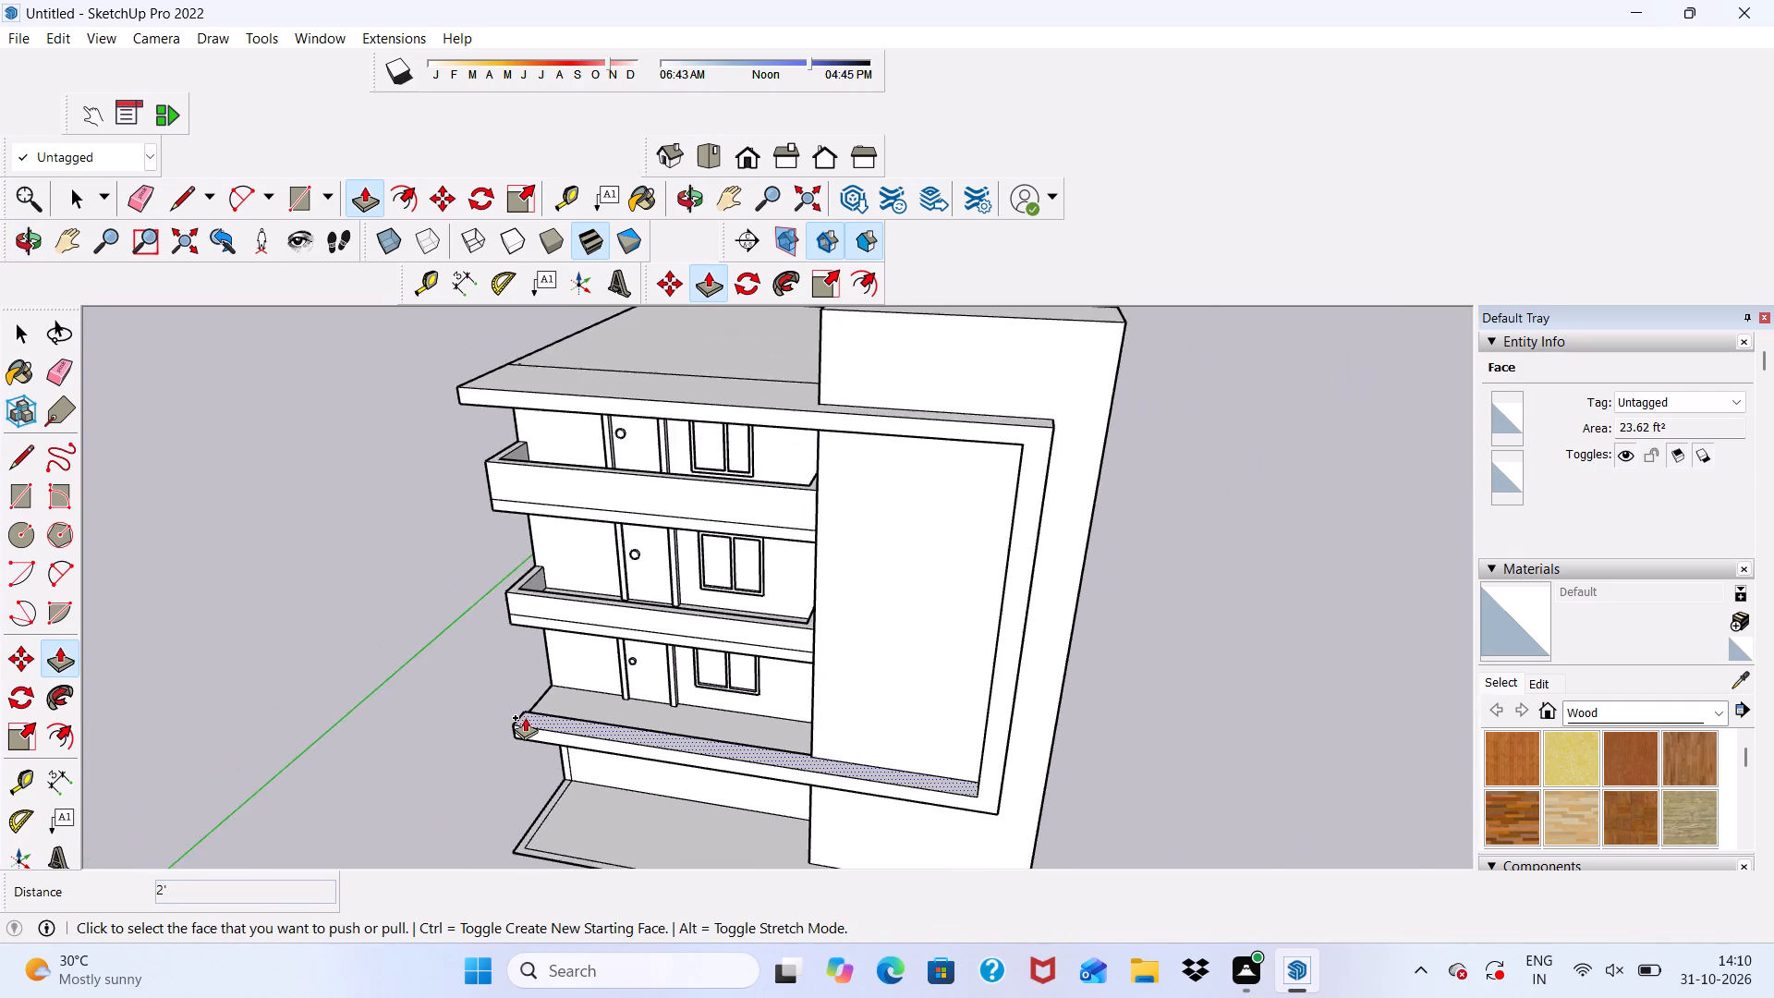
{"action": "middle_click_drag", "start_coordinate": [525, 717], "coordinate": [647, 841]}
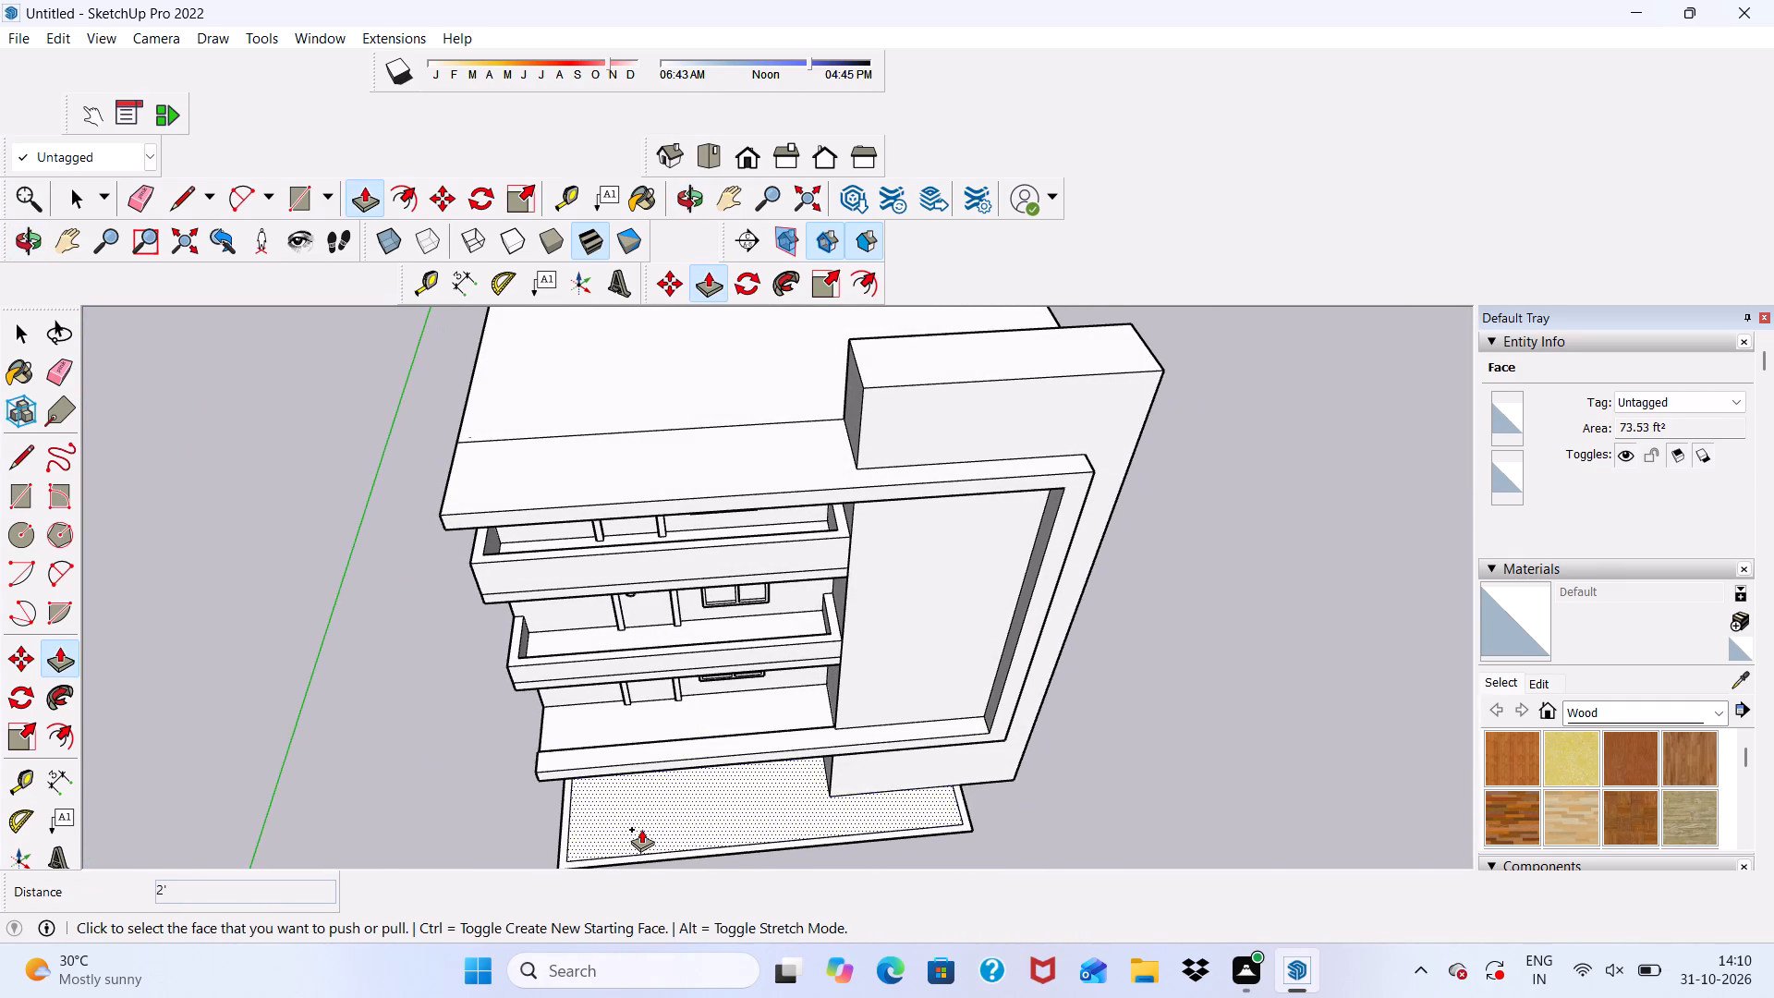
{"action": "key", "text": "space"}
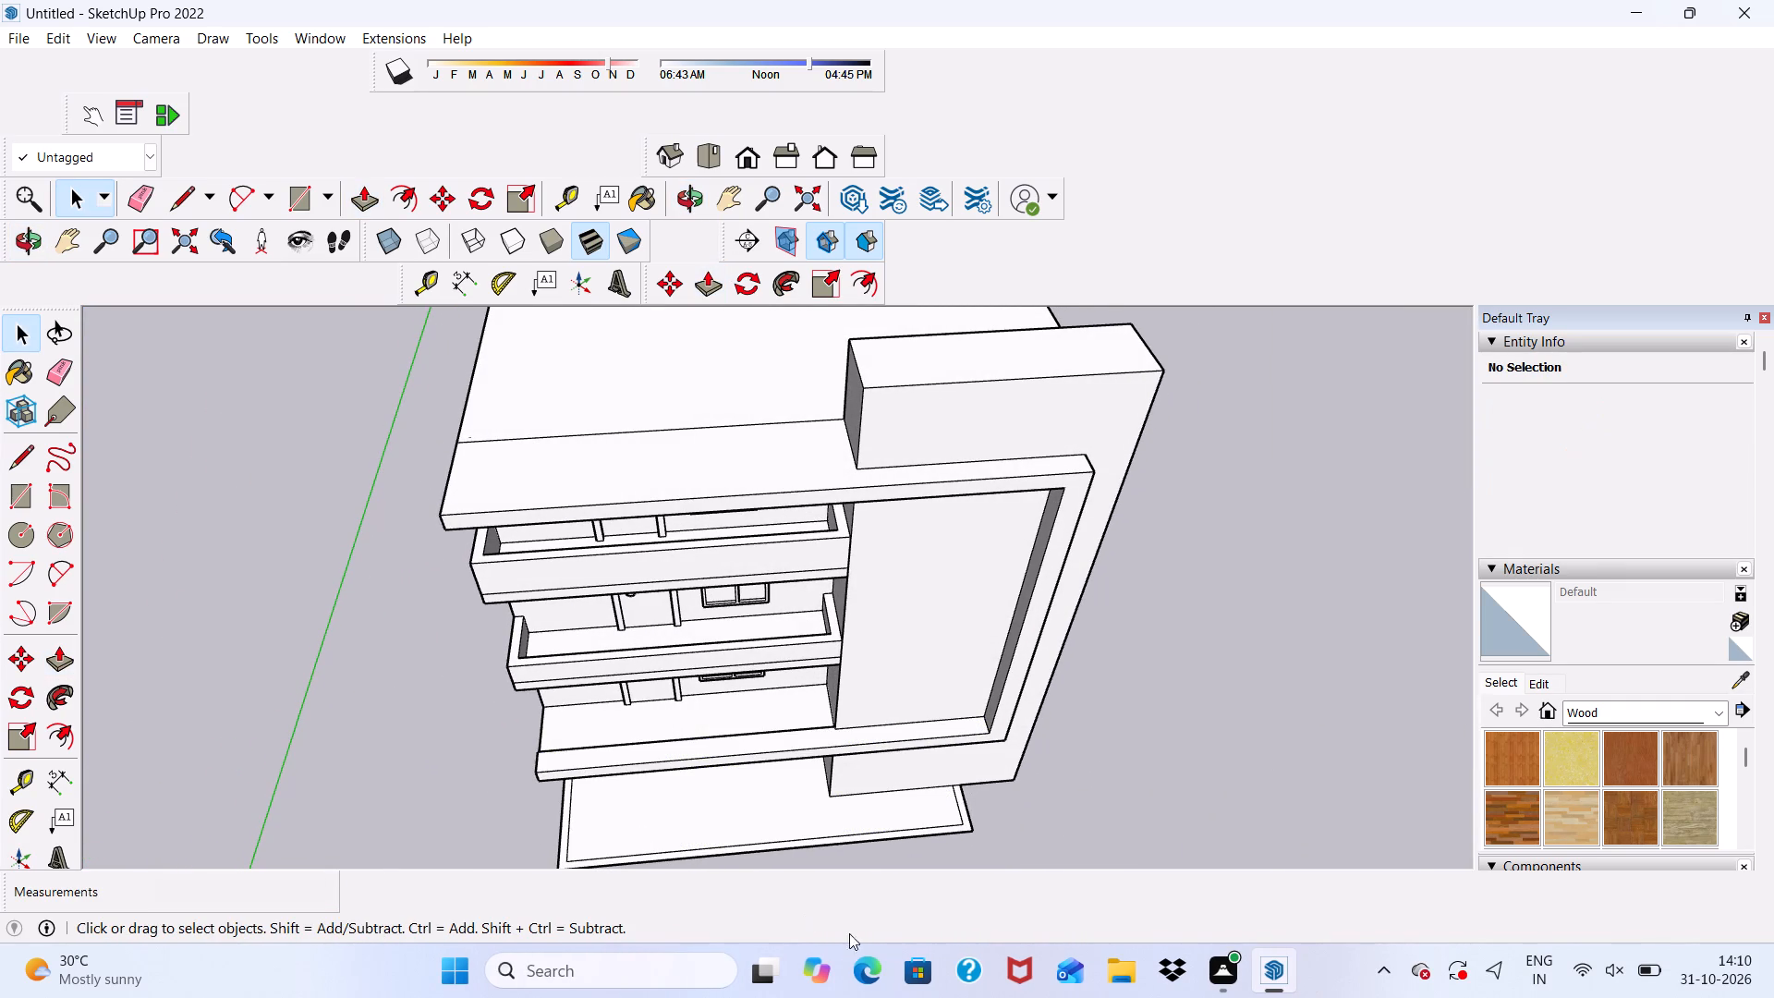
{"action": "scroll", "coordinate": [725, 636], "scroll_direction": "up", "scroll_amount": 4}
{"action": "scroll", "coordinate": [684, 636], "scroll_direction": "down", "scroll_amount": 6}
{"action": "middle_click_drag", "start_coordinate": [679, 639], "coordinate": [692, 767]}
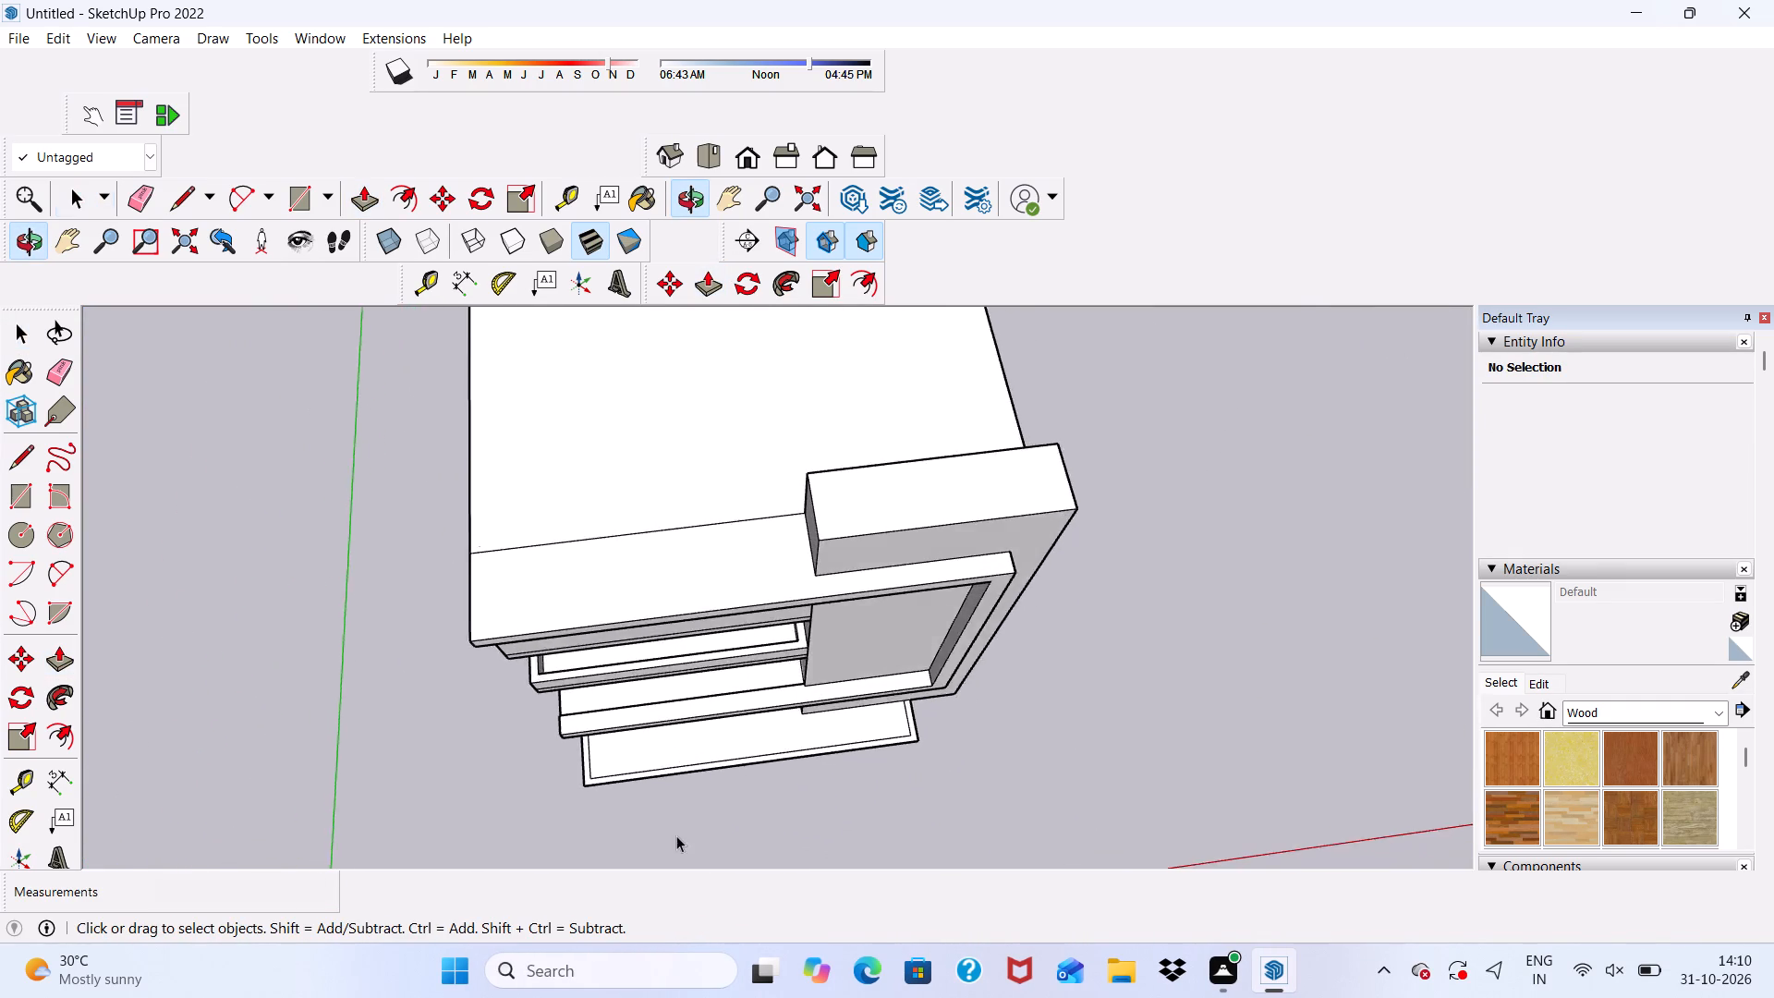
{"action": "scroll", "coordinate": [676, 835], "scroll_direction": "up", "scroll_amount": 6}
{"action": "scroll", "coordinate": [718, 590], "scroll_direction": "up", "scroll_amount": 6}
{"action": "middle_click_drag", "start_coordinate": [709, 659], "coordinate": [976, 548]}
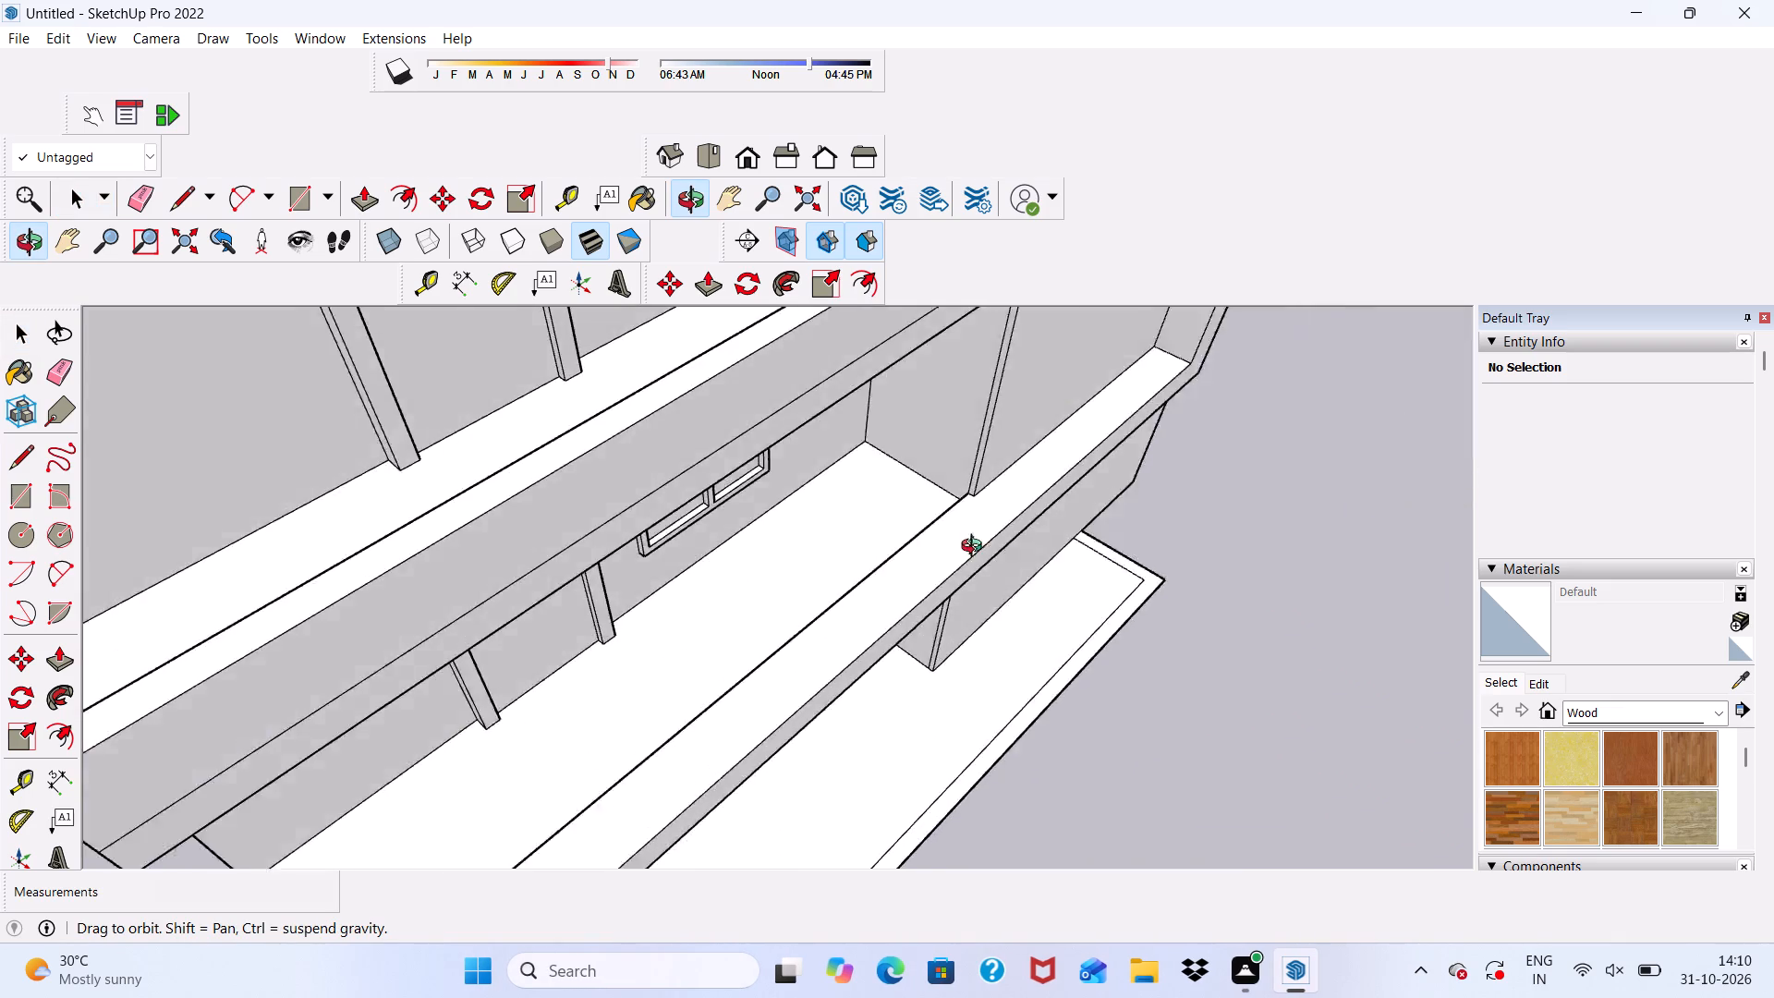
{"action": "middle_click_drag", "start_coordinate": [976, 548], "coordinate": [1218, 430]}
{"action": "middle_click_drag", "start_coordinate": [1177, 483], "coordinate": [1140, 498]}
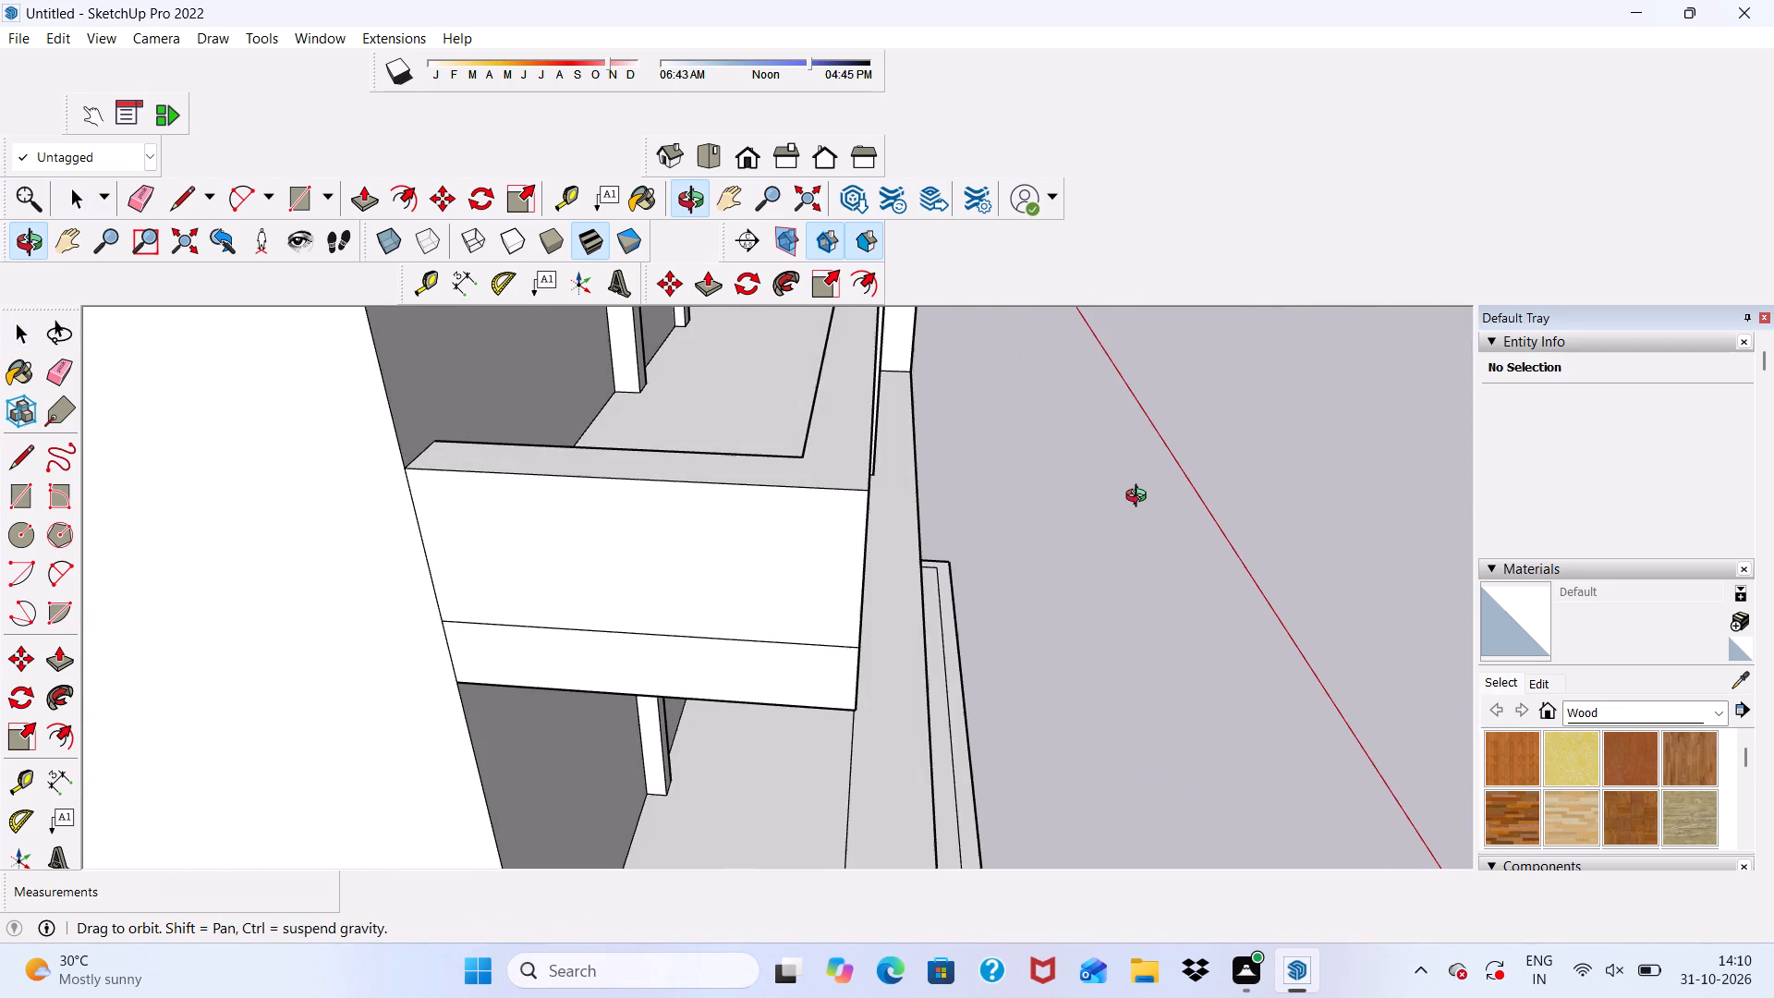
{"action": "middle_click_drag", "start_coordinate": [1140, 498], "coordinate": [1138, 499]}
{"action": "scroll", "coordinate": [777, 428], "scroll_direction": "up", "scroll_amount": 1}
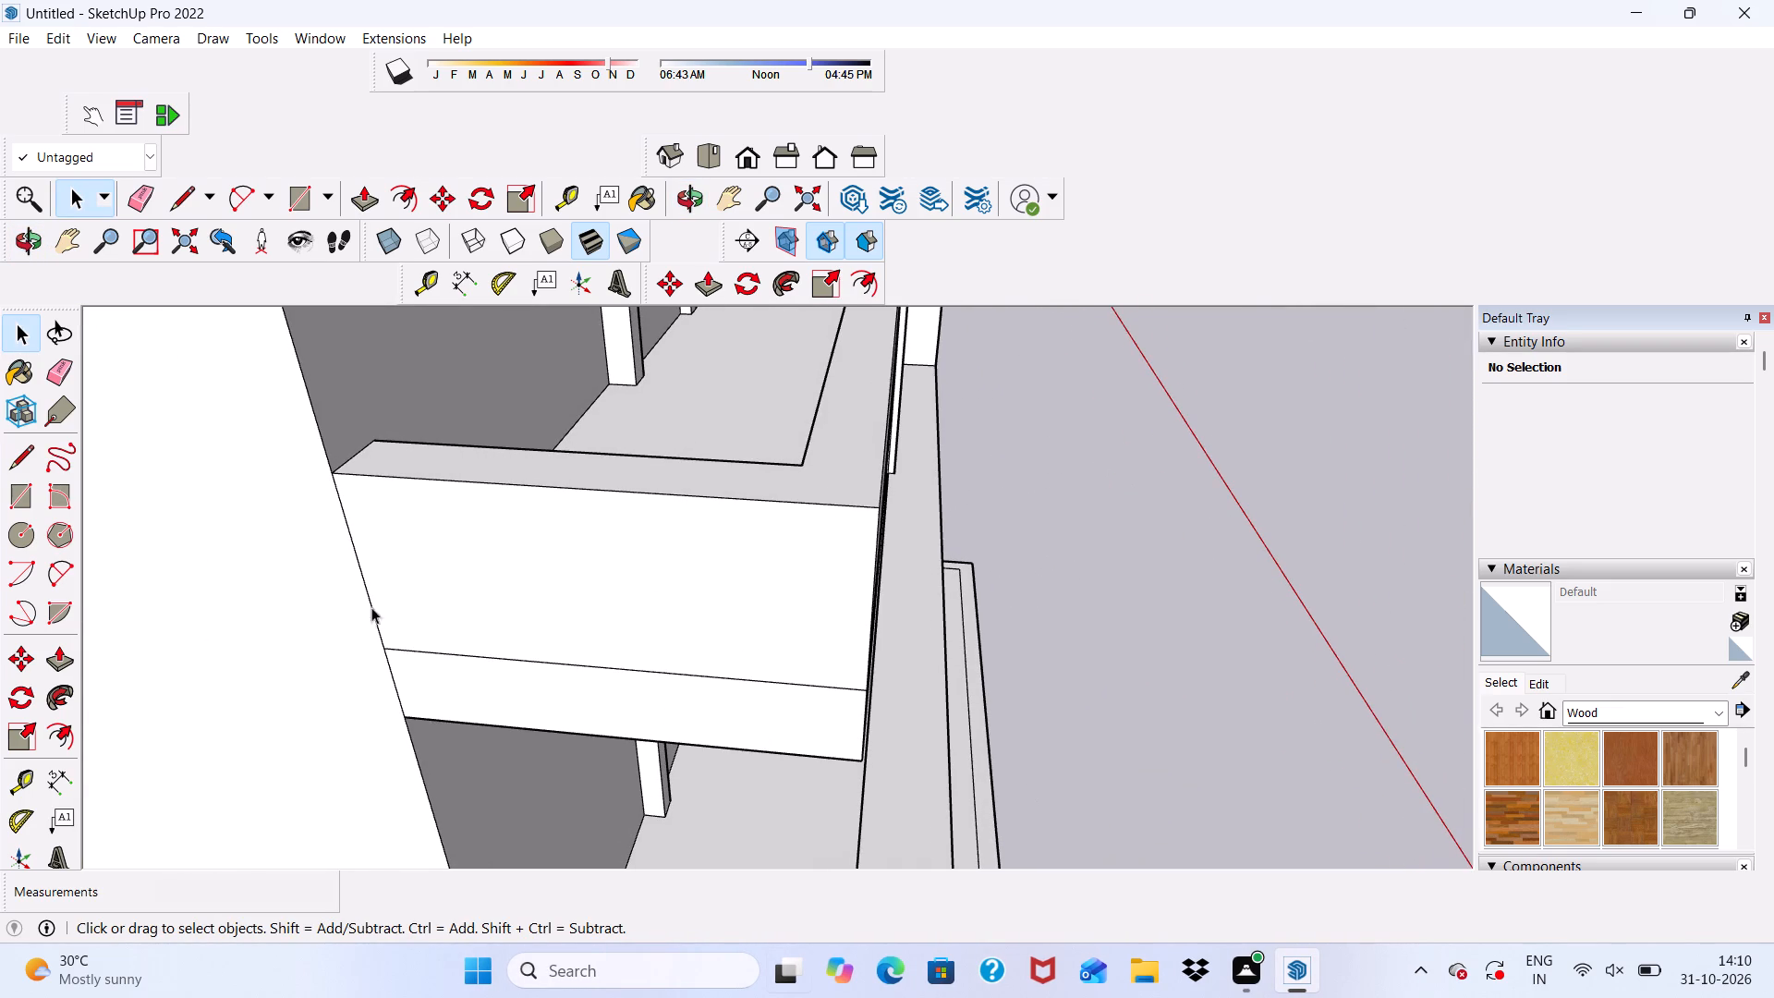
Offset the floor face behind the front strip of the lowest balcony inward by 9".
{"action": "scroll", "coordinate": [503, 592], "scroll_direction": "down", "scroll_amount": 10}
{"action": "middle_click_drag", "start_coordinate": [589, 672], "coordinate": [391, 663]}
{"action": "scroll", "coordinate": [448, 706], "scroll_direction": "up", "scroll_amount": 6}
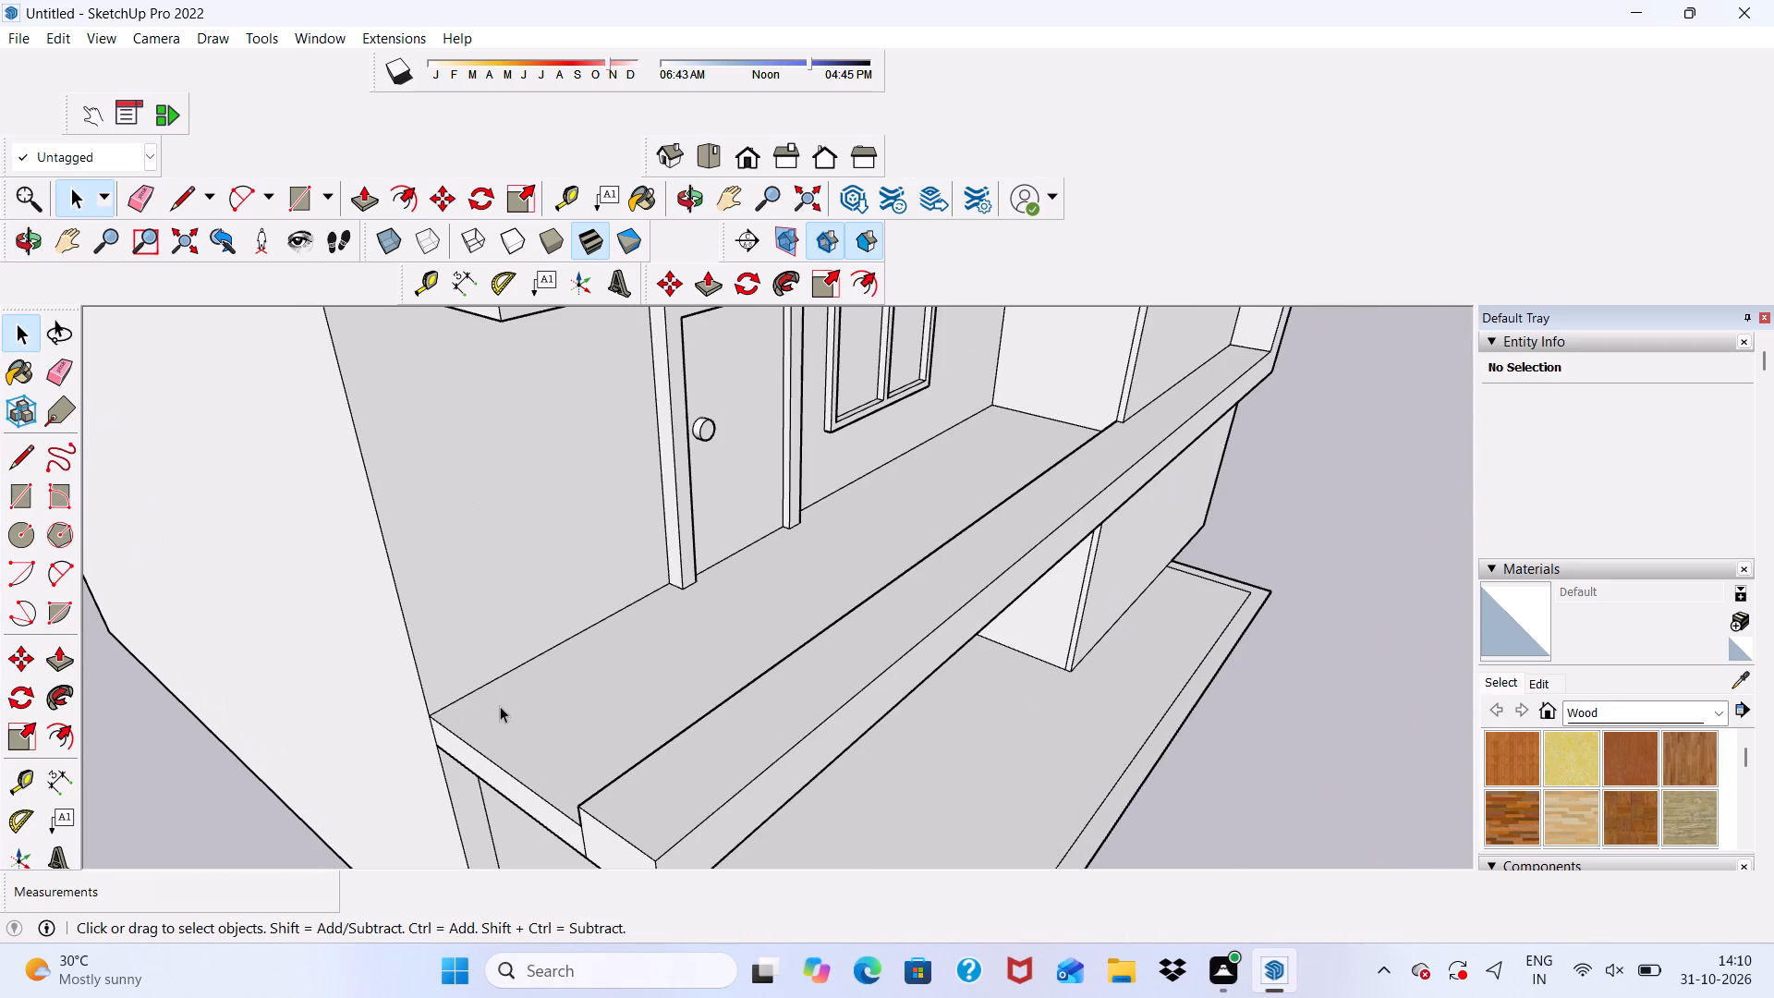
{"action": "left_click", "coordinate": [500, 706]}
{"action": "left_click", "coordinate": [869, 273]}
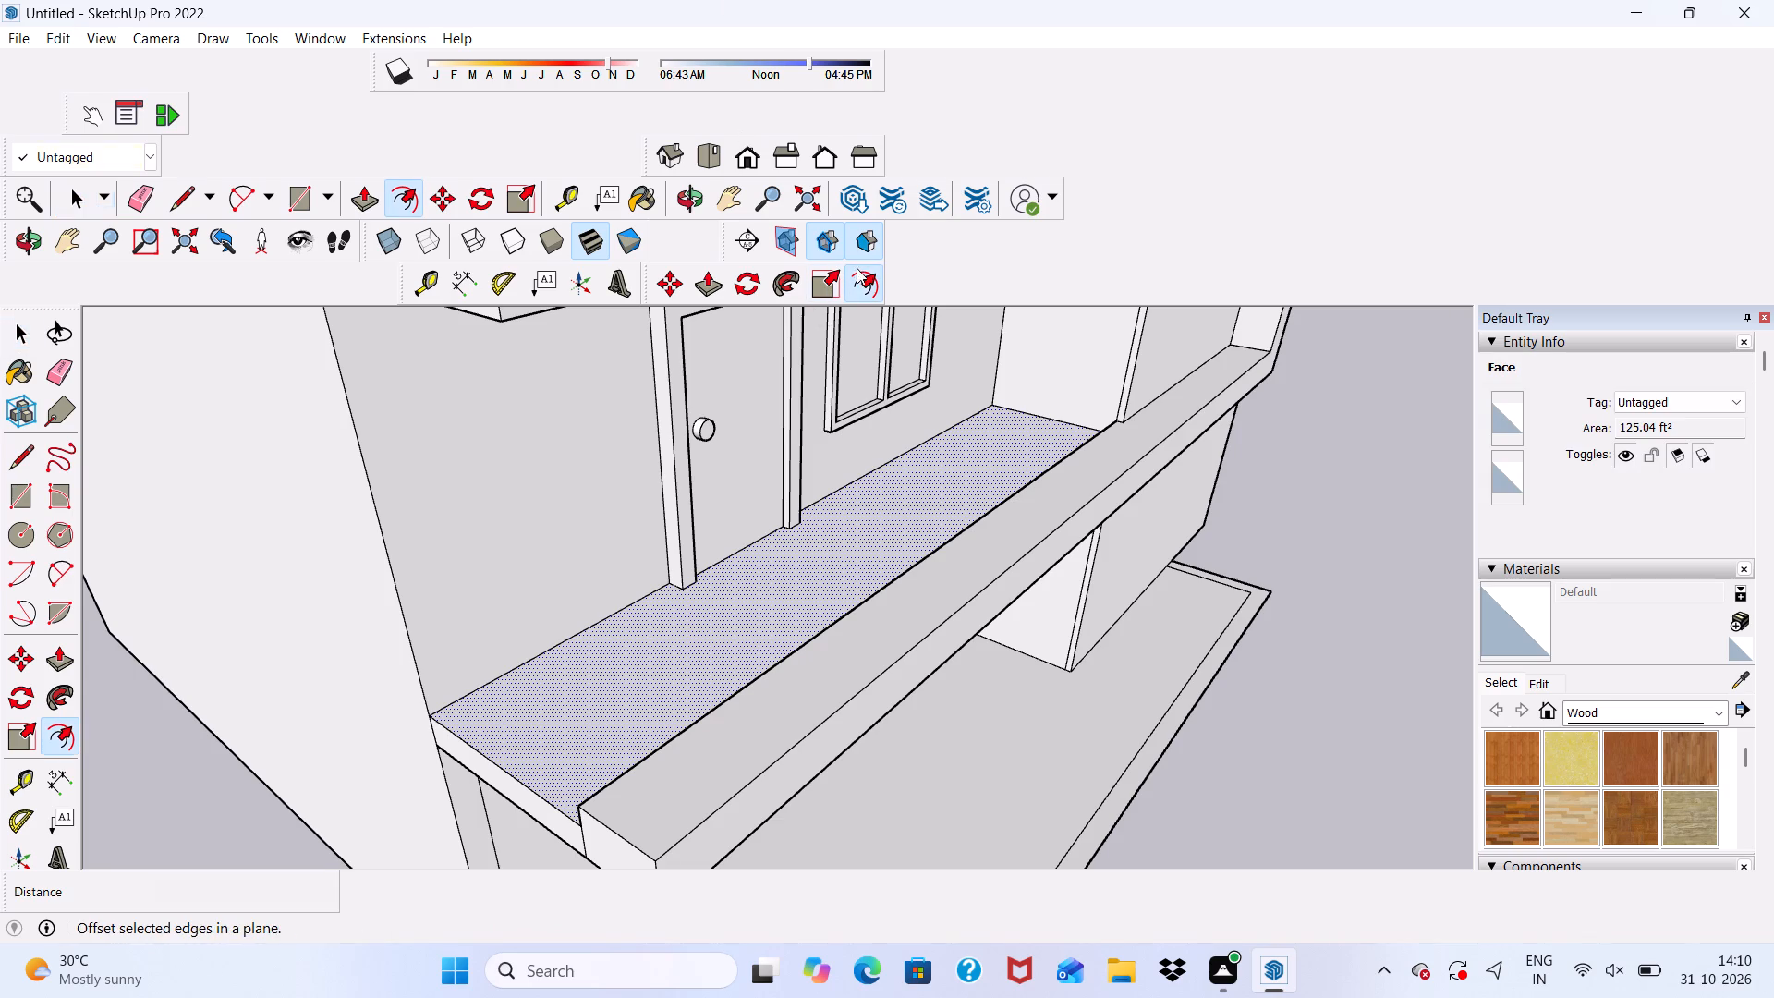
{"action": "left_click", "coordinate": [486, 699]}
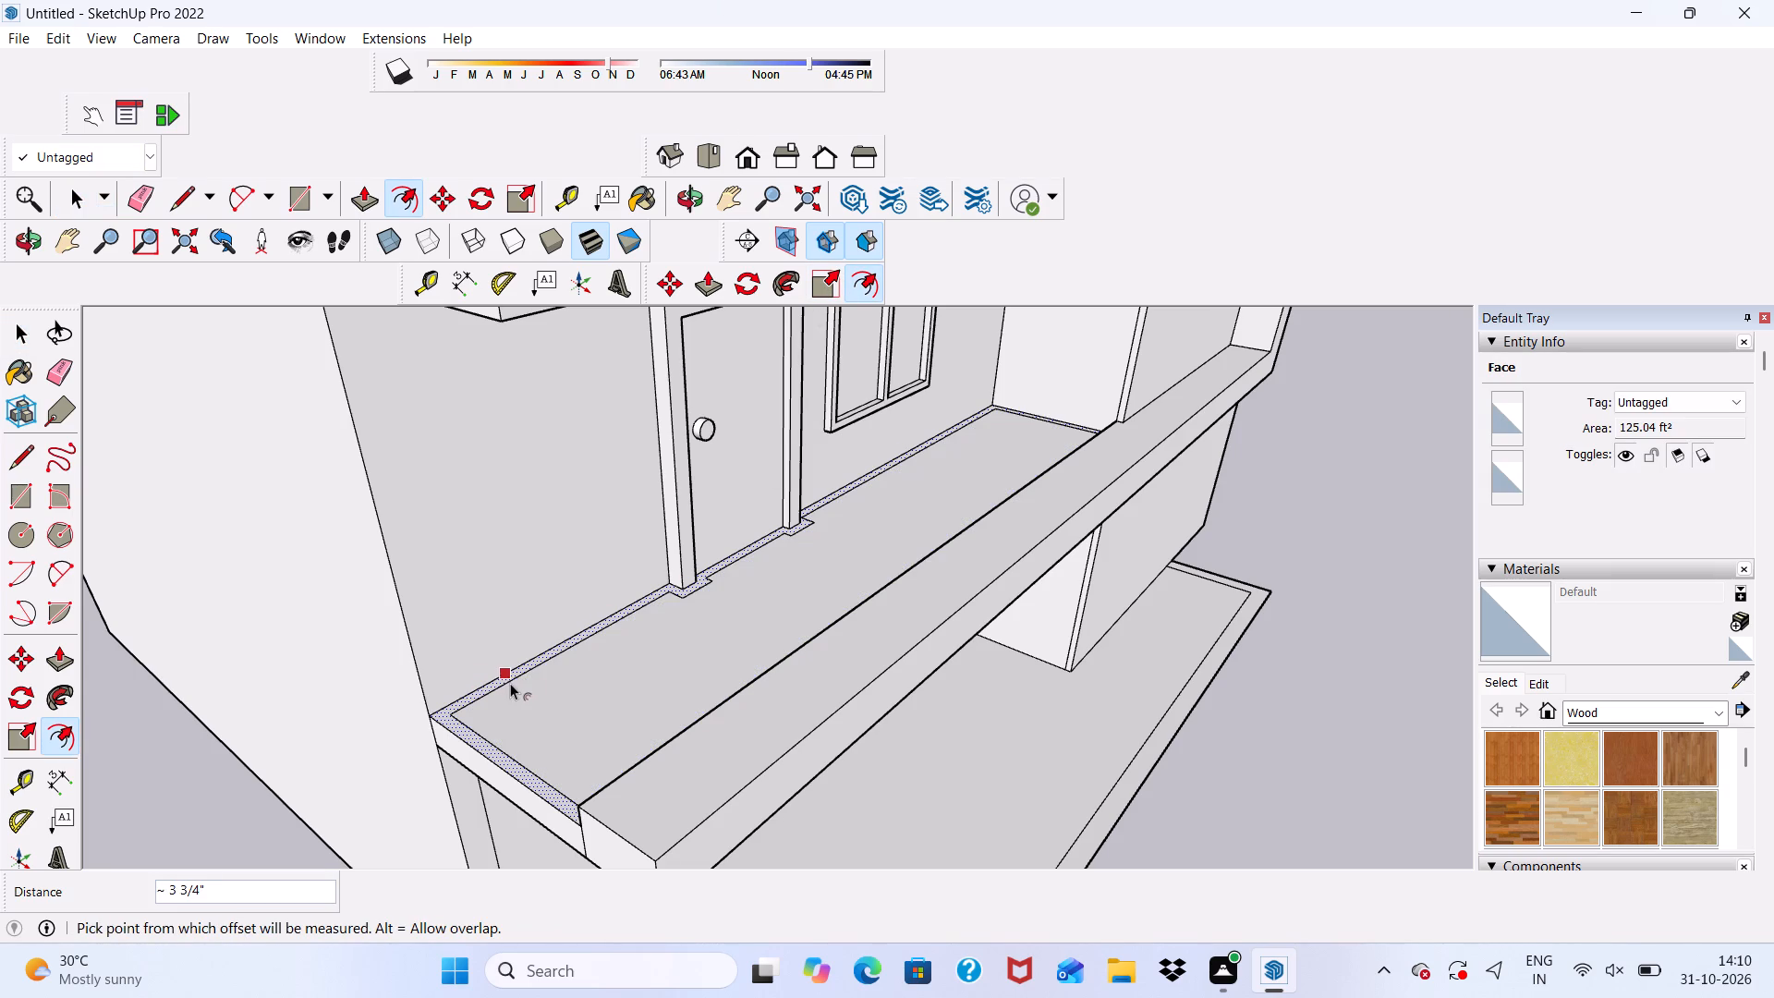
{"action": "key", "text": "ctrl+z"}
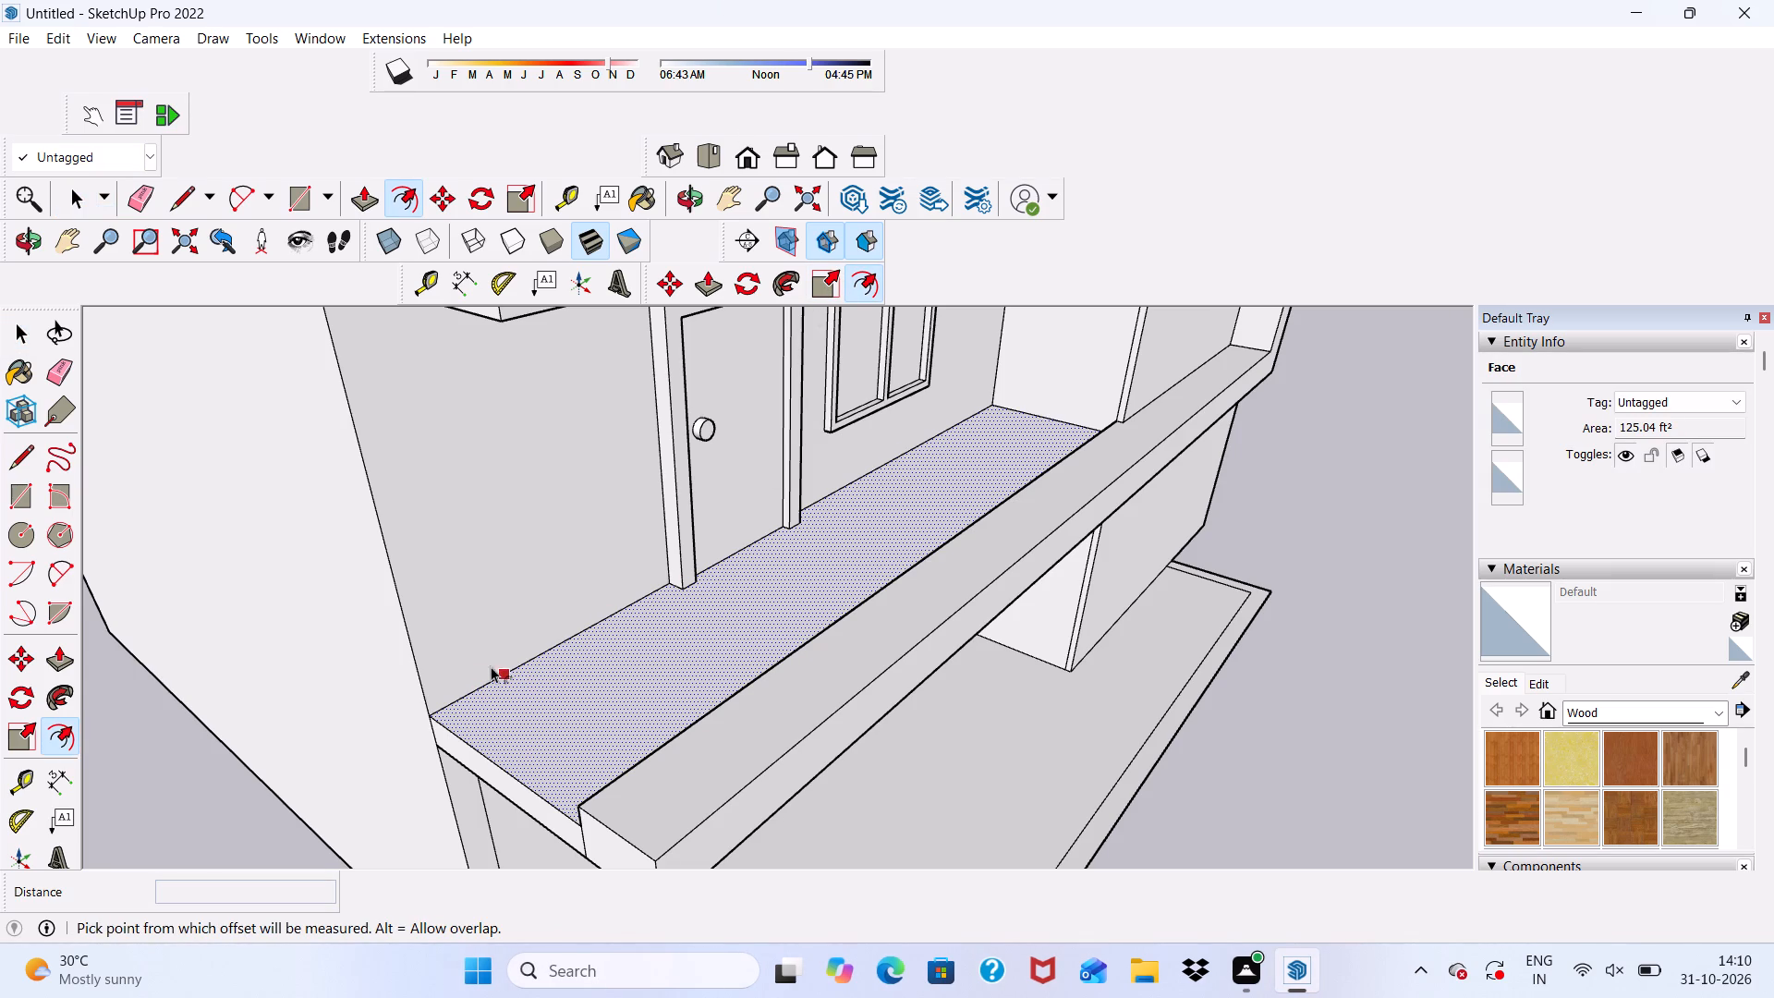
{"action": "left_click", "coordinate": [481, 690]}
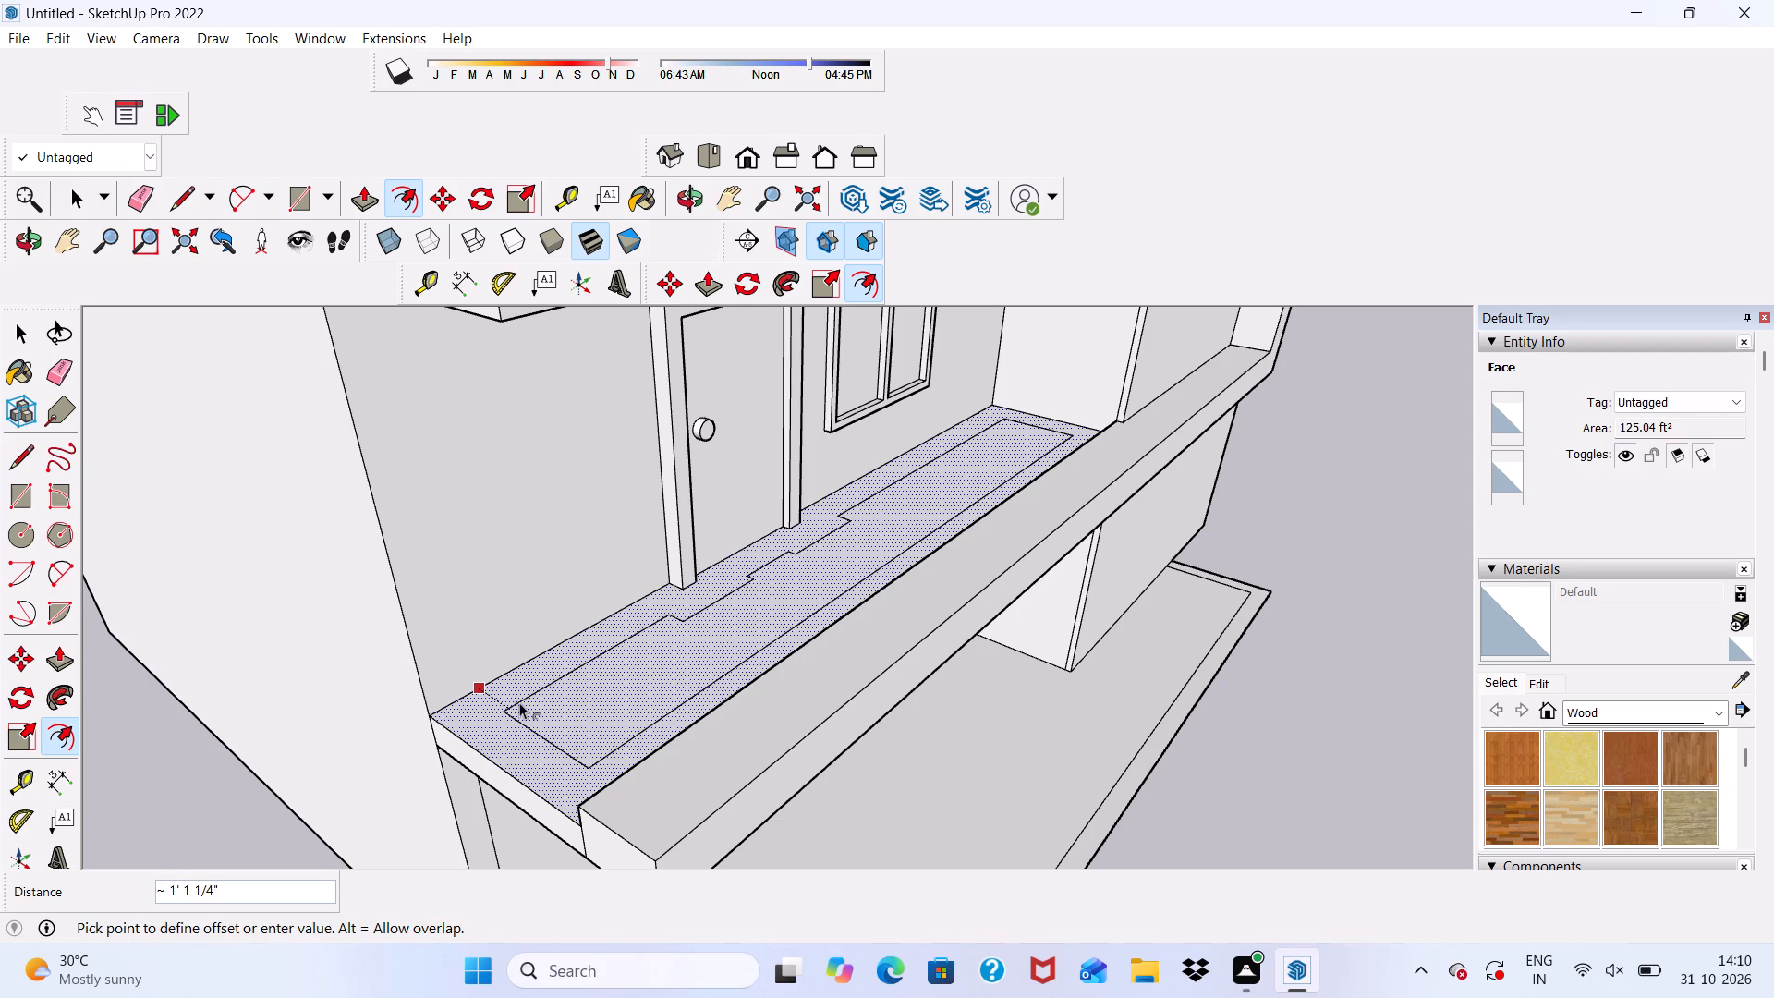
{"action": "type", "text": "9\""}
{"action": "key", "text": "Return"}
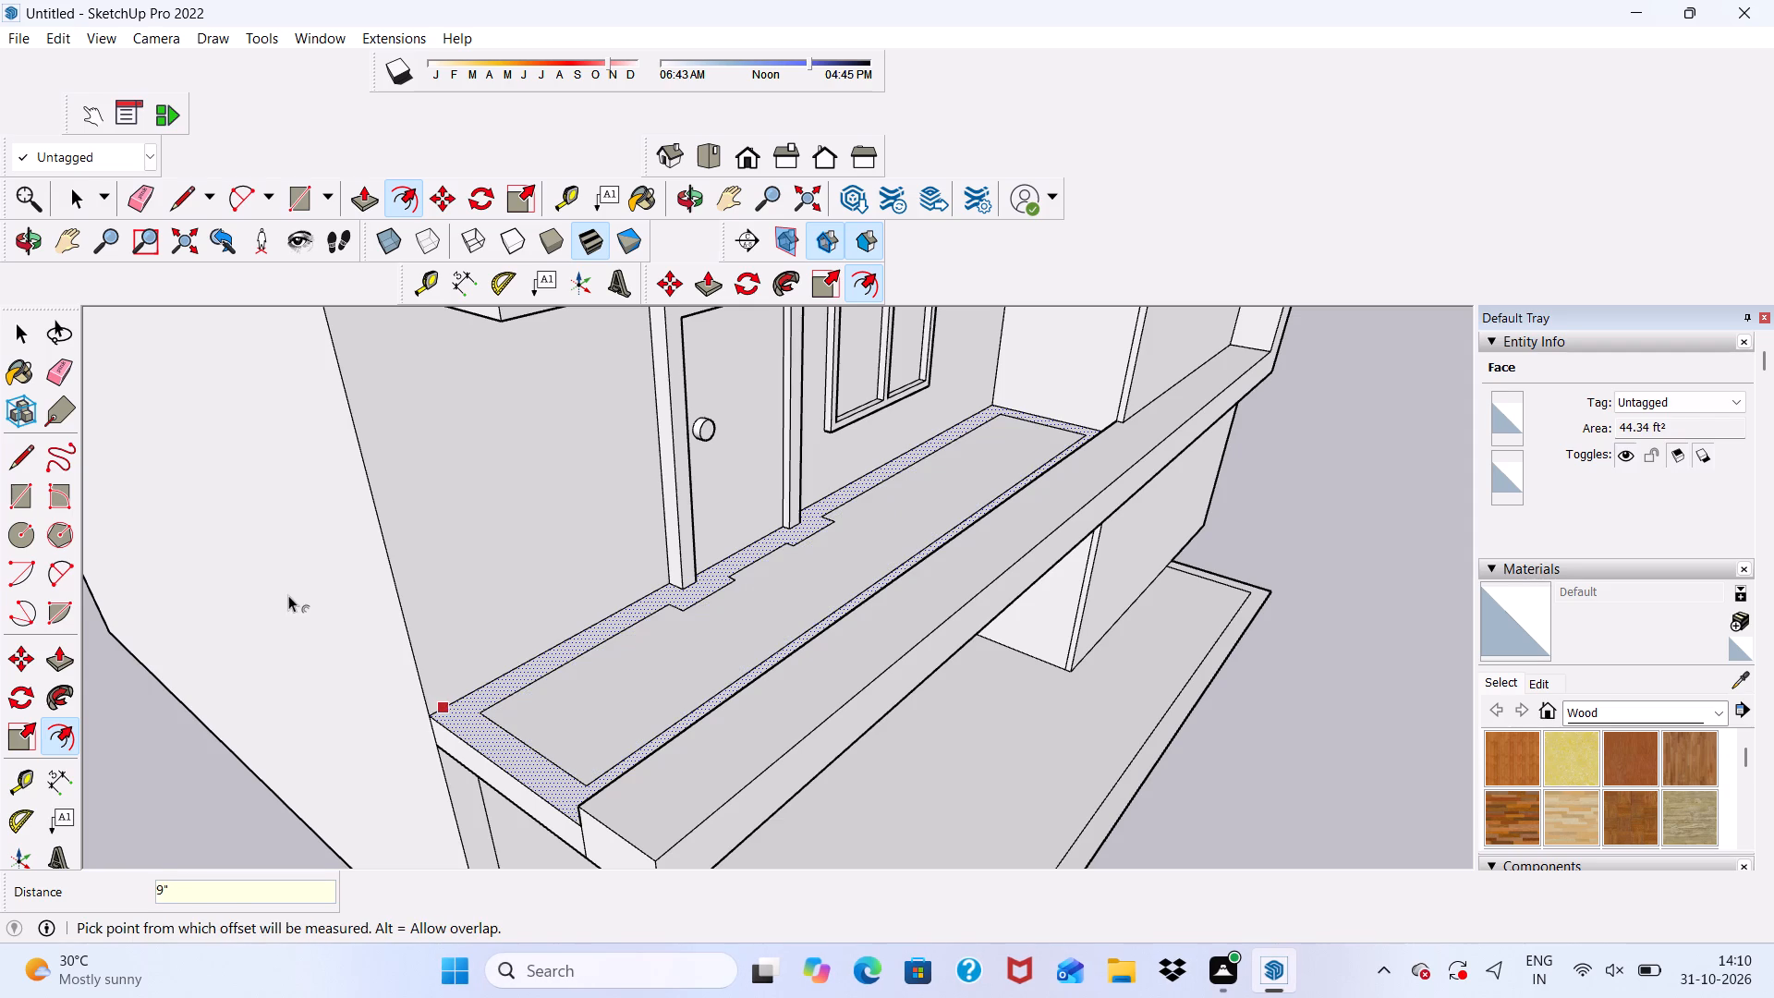
Draw a 9" line from the offset outline's rear corner at the lowest balcony's open end to the house wall.
{"action": "left_click", "coordinate": [17, 456]}
{"action": "scroll", "coordinate": [489, 734], "scroll_direction": "up", "scroll_amount": 7}
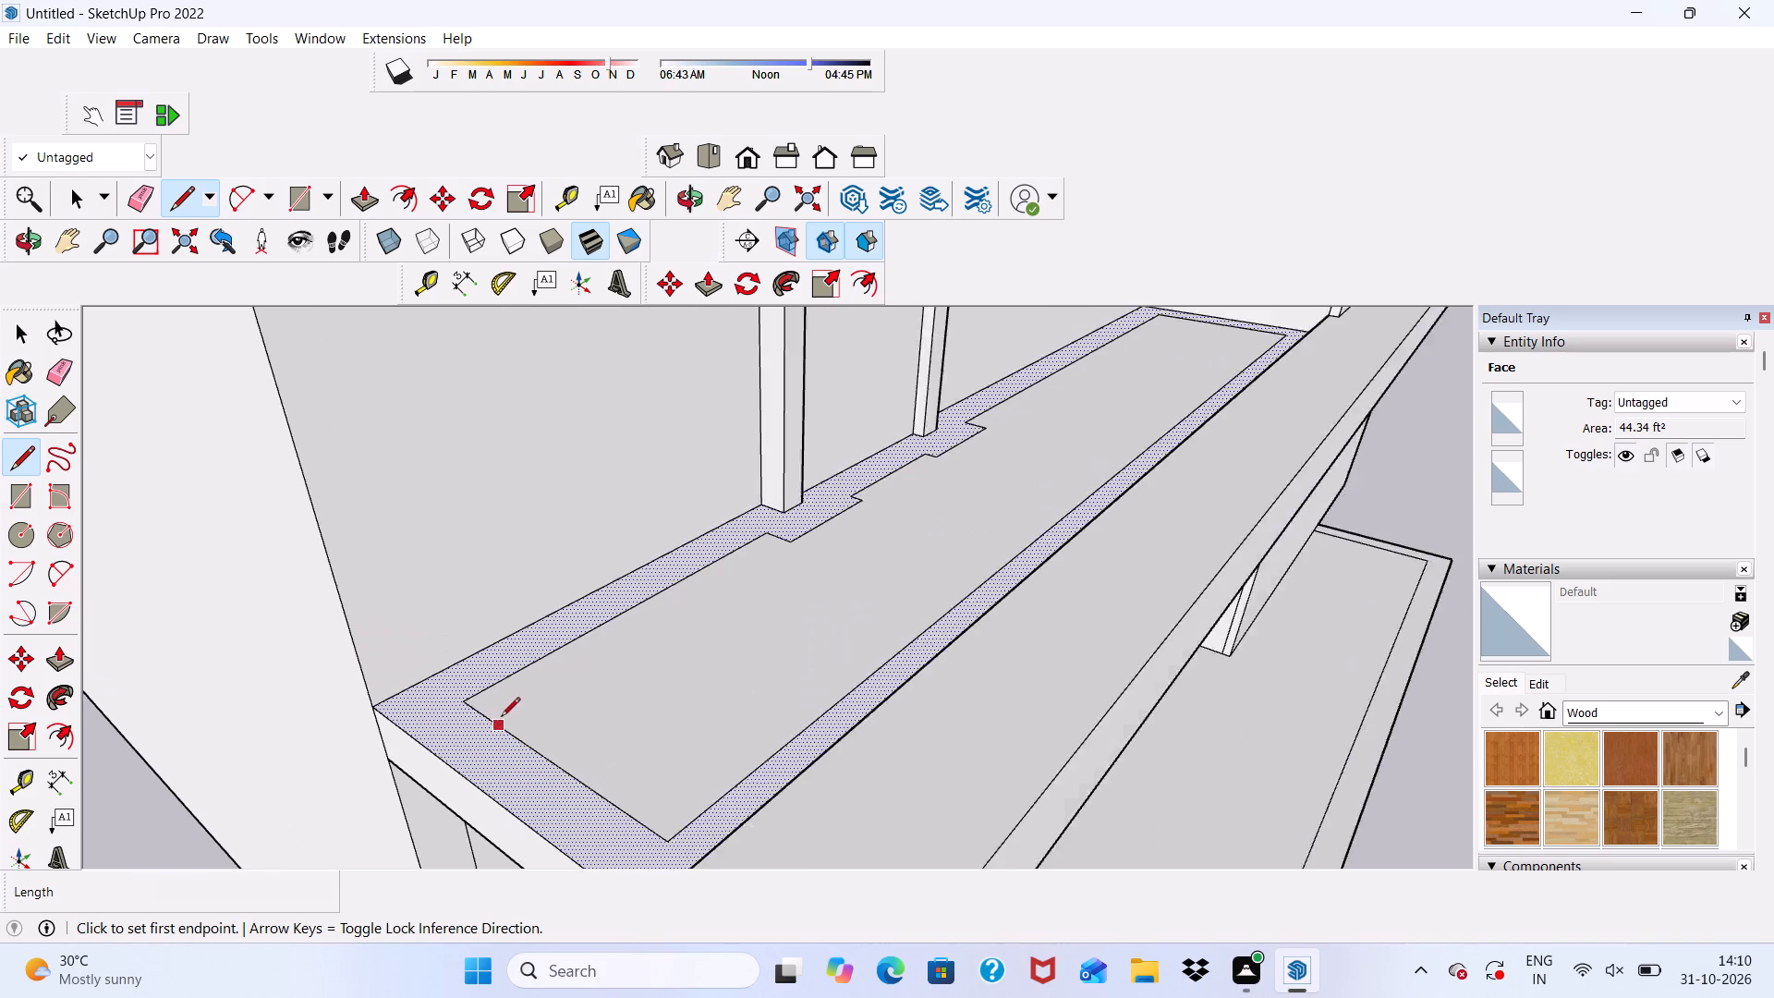
{"action": "scroll", "coordinate": [486, 712], "scroll_direction": "up", "scroll_amount": 4}
{"action": "left_click", "coordinate": [458, 694]}
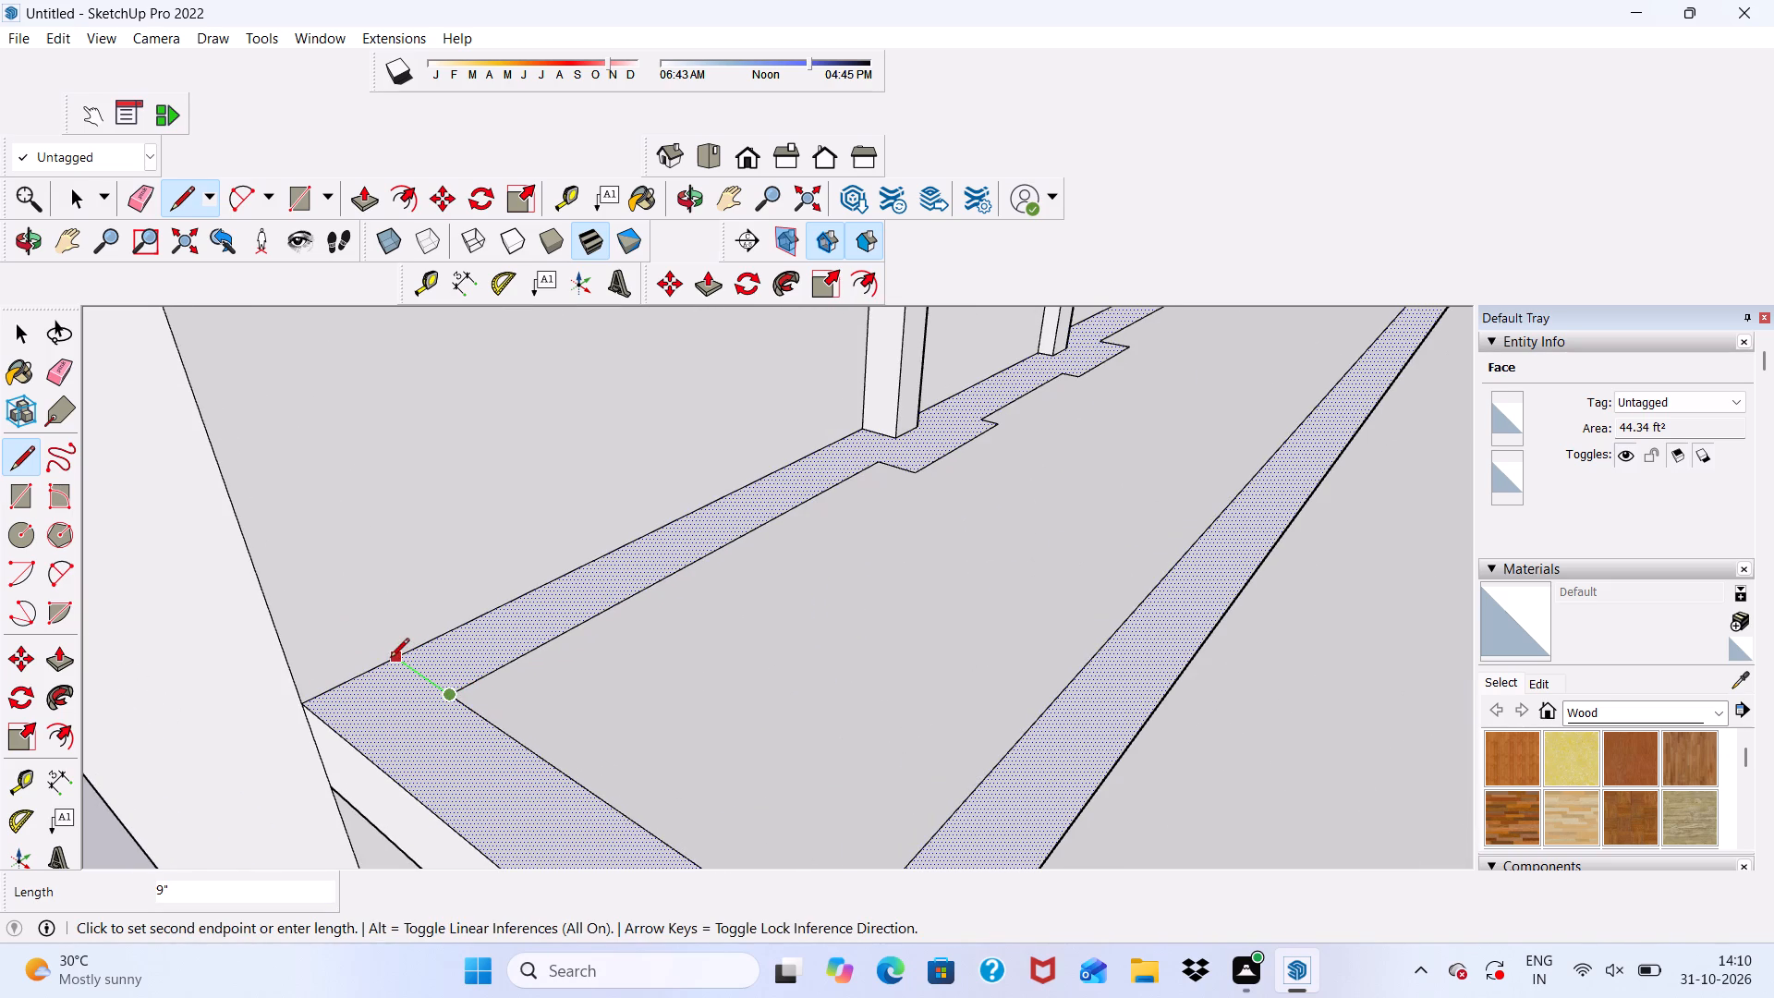
{"action": "left_click", "coordinate": [390, 659]}
Inspect the lowest balcony's floor outline beside the side wall, and the facade in the Front view.
{"action": "scroll", "coordinate": [394, 666], "scroll_direction": "down", "scroll_amount": 11}
{"action": "scroll", "coordinate": [755, 561], "scroll_direction": "up", "scroll_amount": 5}
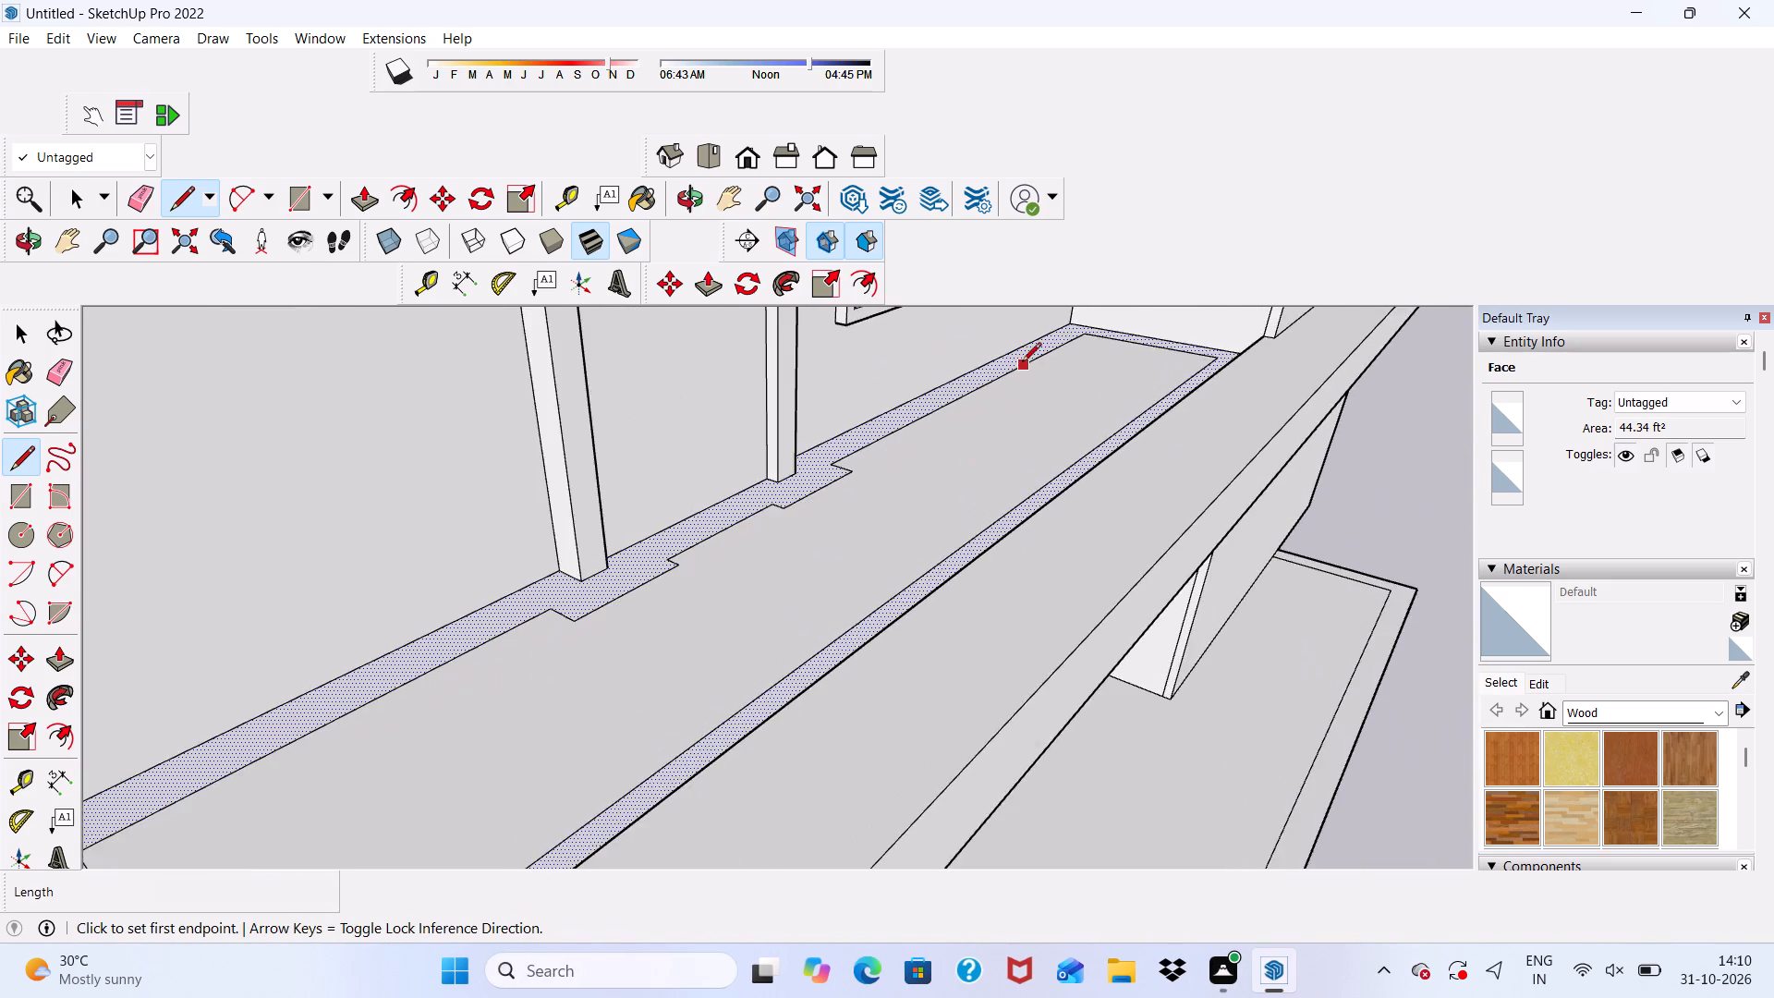
{"action": "scroll", "coordinate": [1022, 363], "scroll_direction": "down", "scroll_amount": 3}
{"action": "scroll", "coordinate": [987, 555], "scroll_direction": "down", "scroll_amount": 4}
{"action": "scroll", "coordinate": [913, 392], "scroll_direction": "up", "scroll_amount": 5}
{"action": "scroll", "coordinate": [1135, 349], "scroll_direction": "up", "scroll_amount": 5}
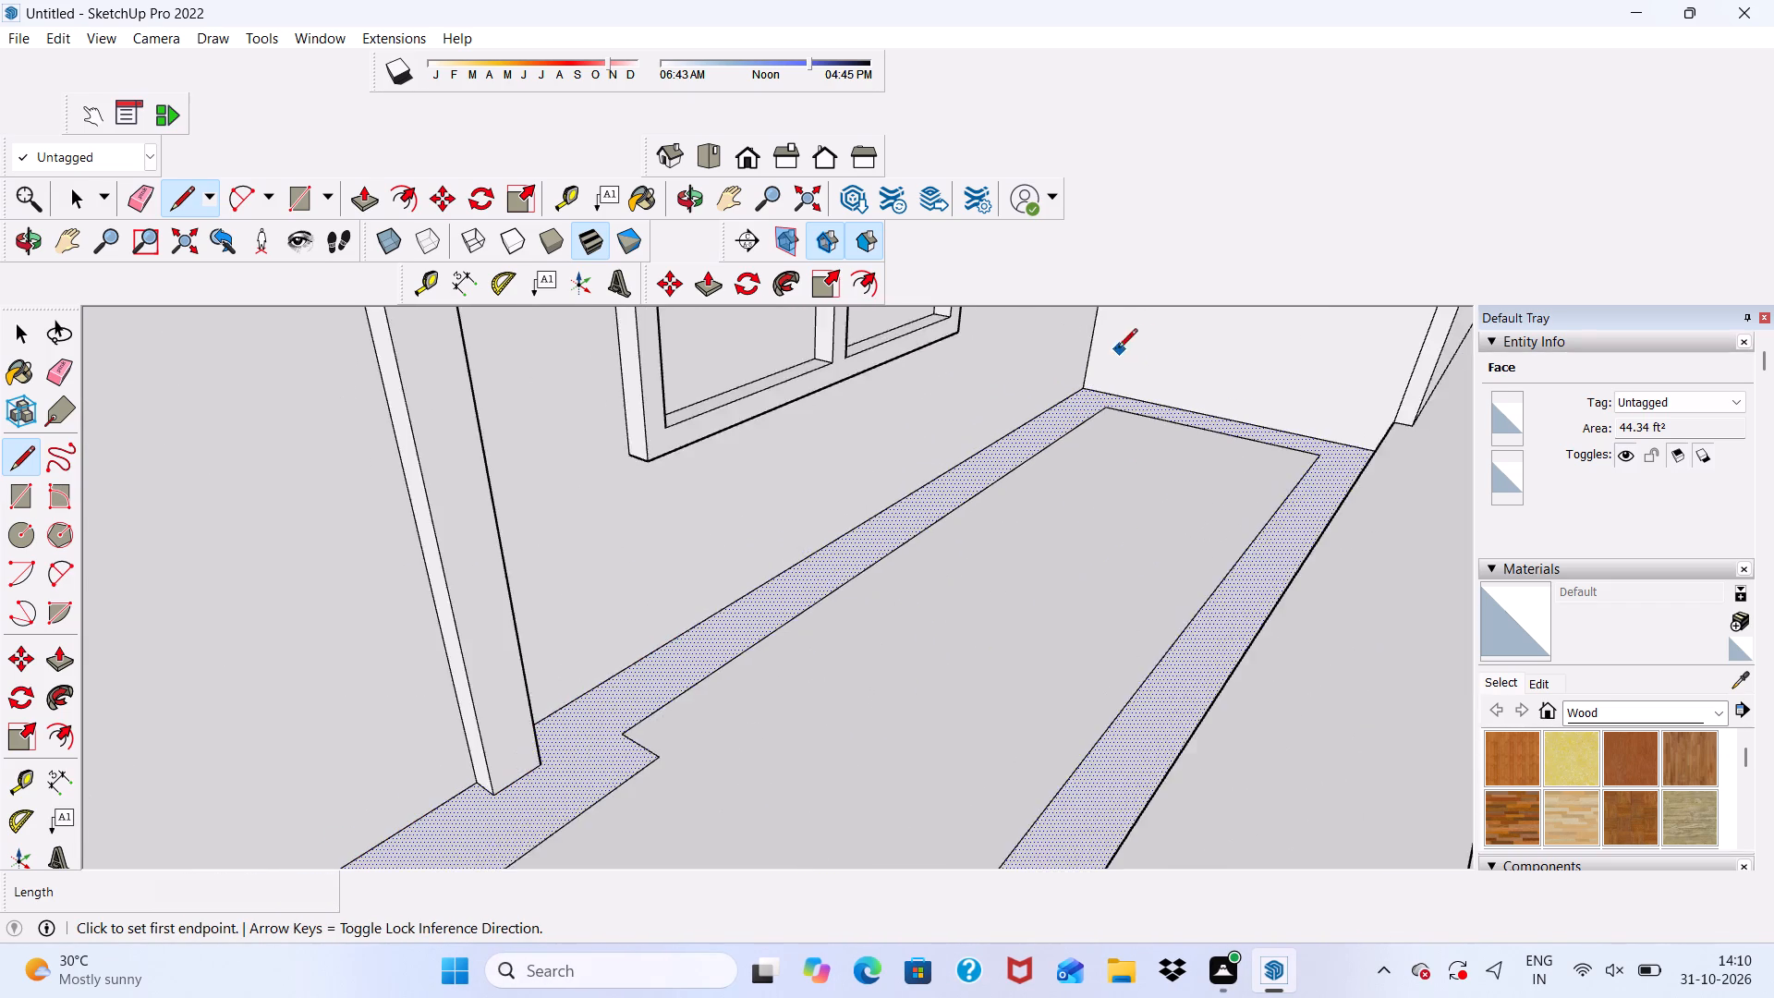
{"action": "scroll", "coordinate": [1104, 364], "scroll_direction": "down", "scroll_amount": 1}
{"action": "middle_click_drag", "start_coordinate": [1090, 400], "coordinate": [1114, 479]}
{"action": "scroll", "coordinate": [1239, 469], "scroll_direction": "up", "scroll_amount": 4}
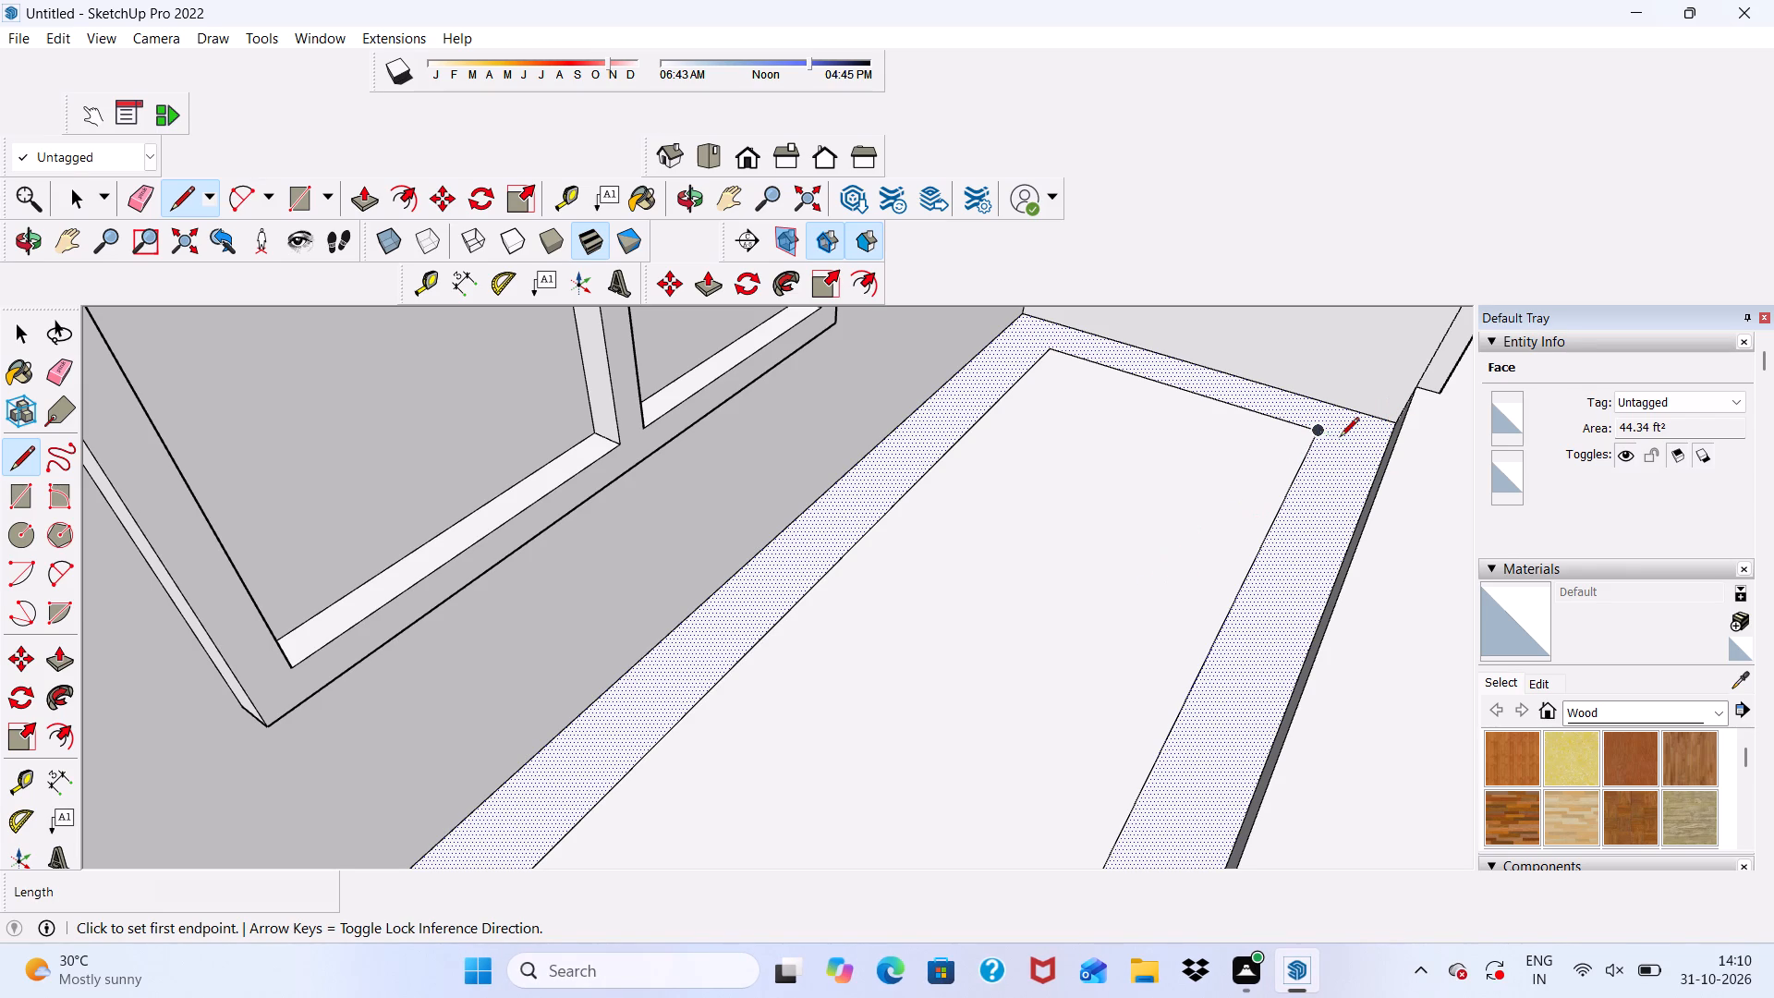
{"action": "scroll", "coordinate": [1409, 443], "scroll_direction": "down", "scroll_amount": 3}
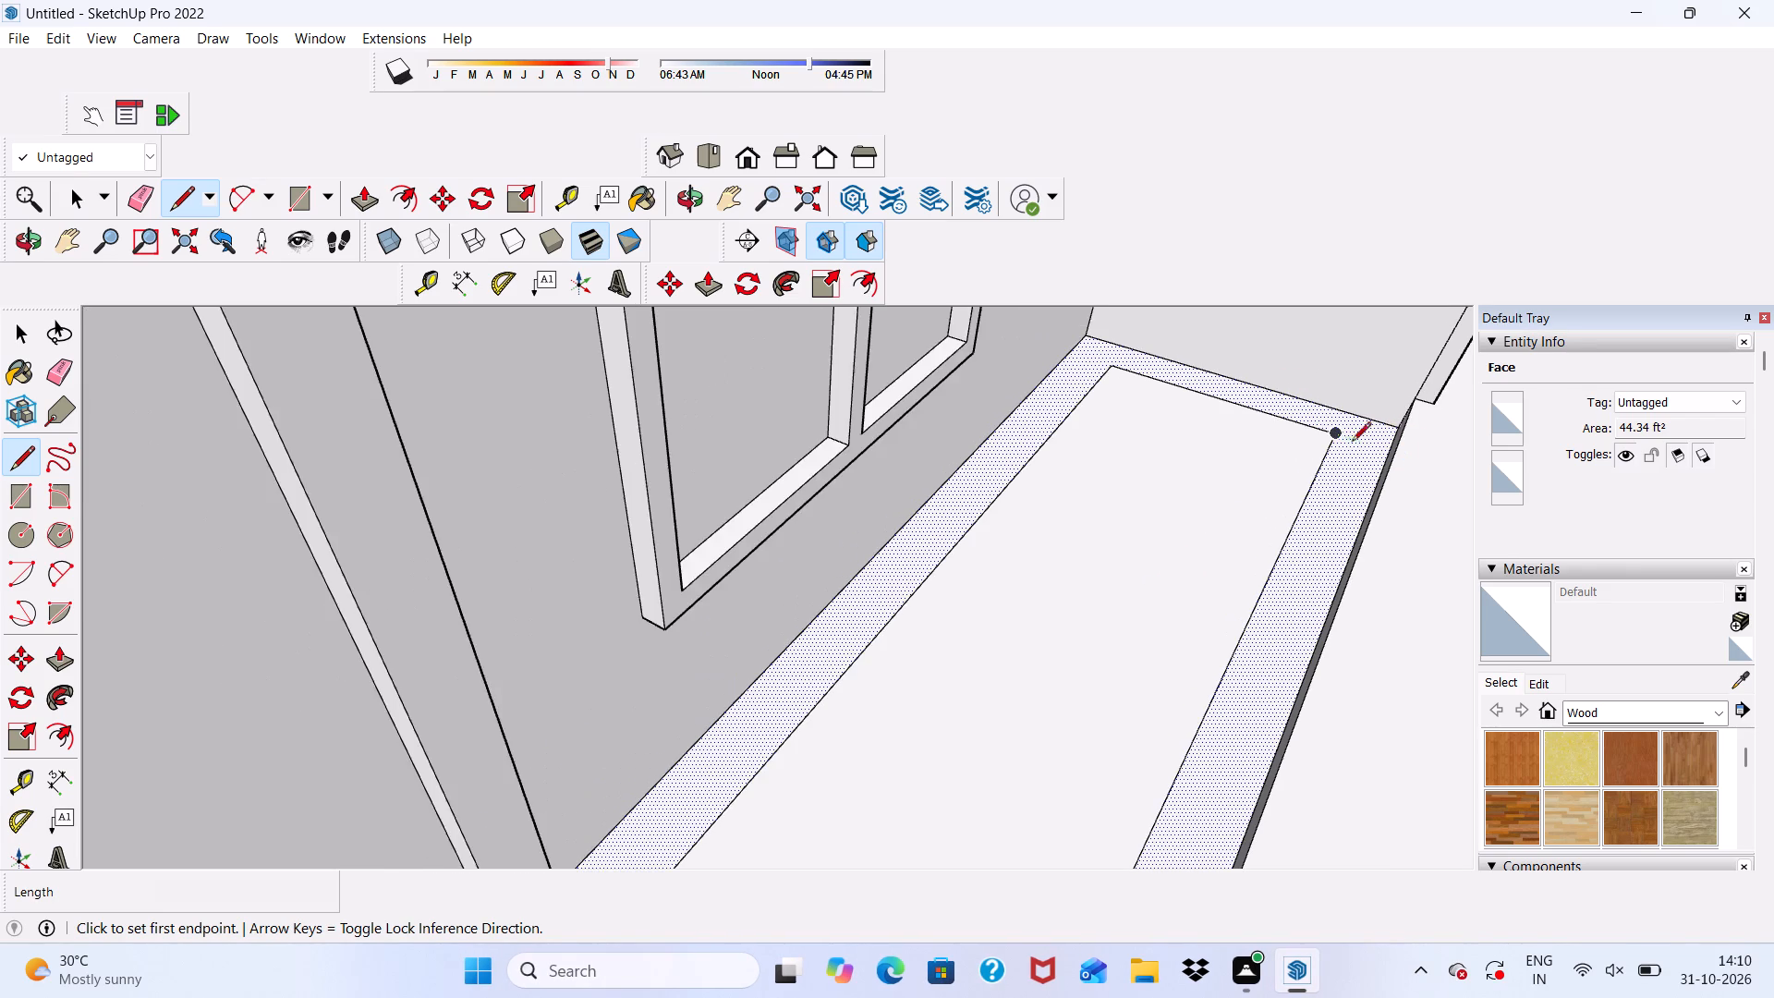
{"action": "scroll", "coordinate": [1351, 443], "scroll_direction": "down", "scroll_amount": 3}
{"action": "left_click", "coordinate": [749, 155]}
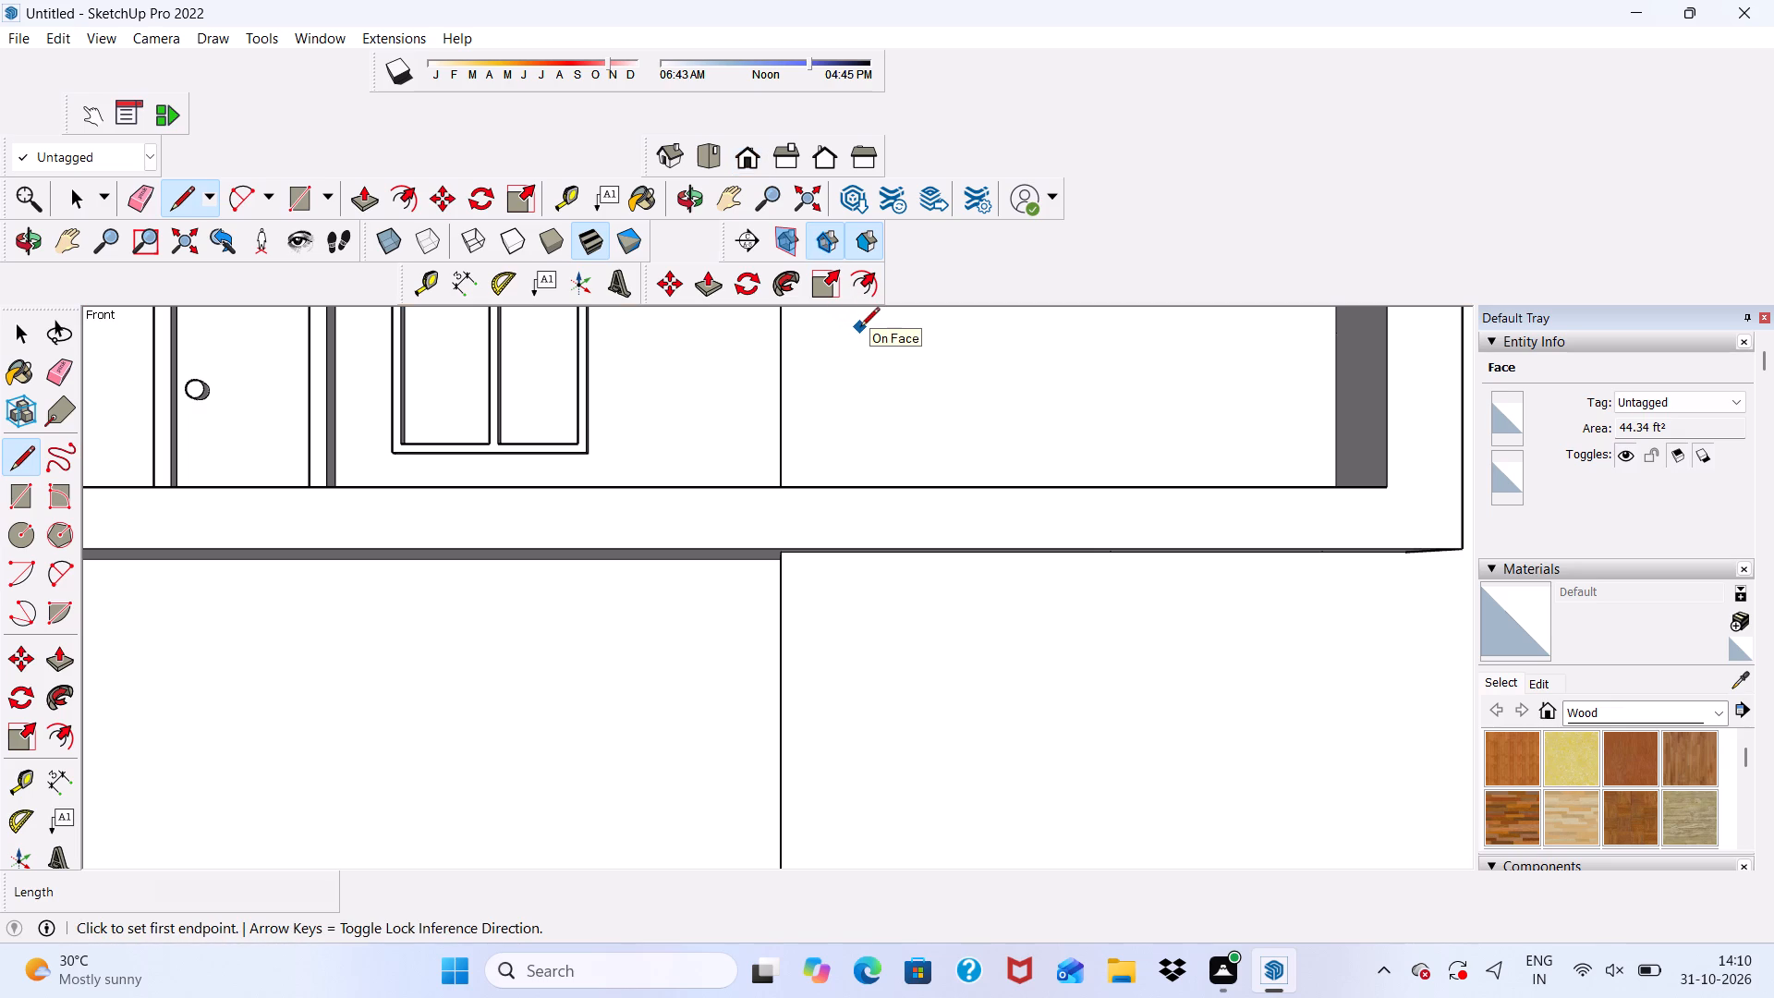
{"action": "scroll", "coordinate": [864, 347], "scroll_direction": "down", "scroll_amount": 11}
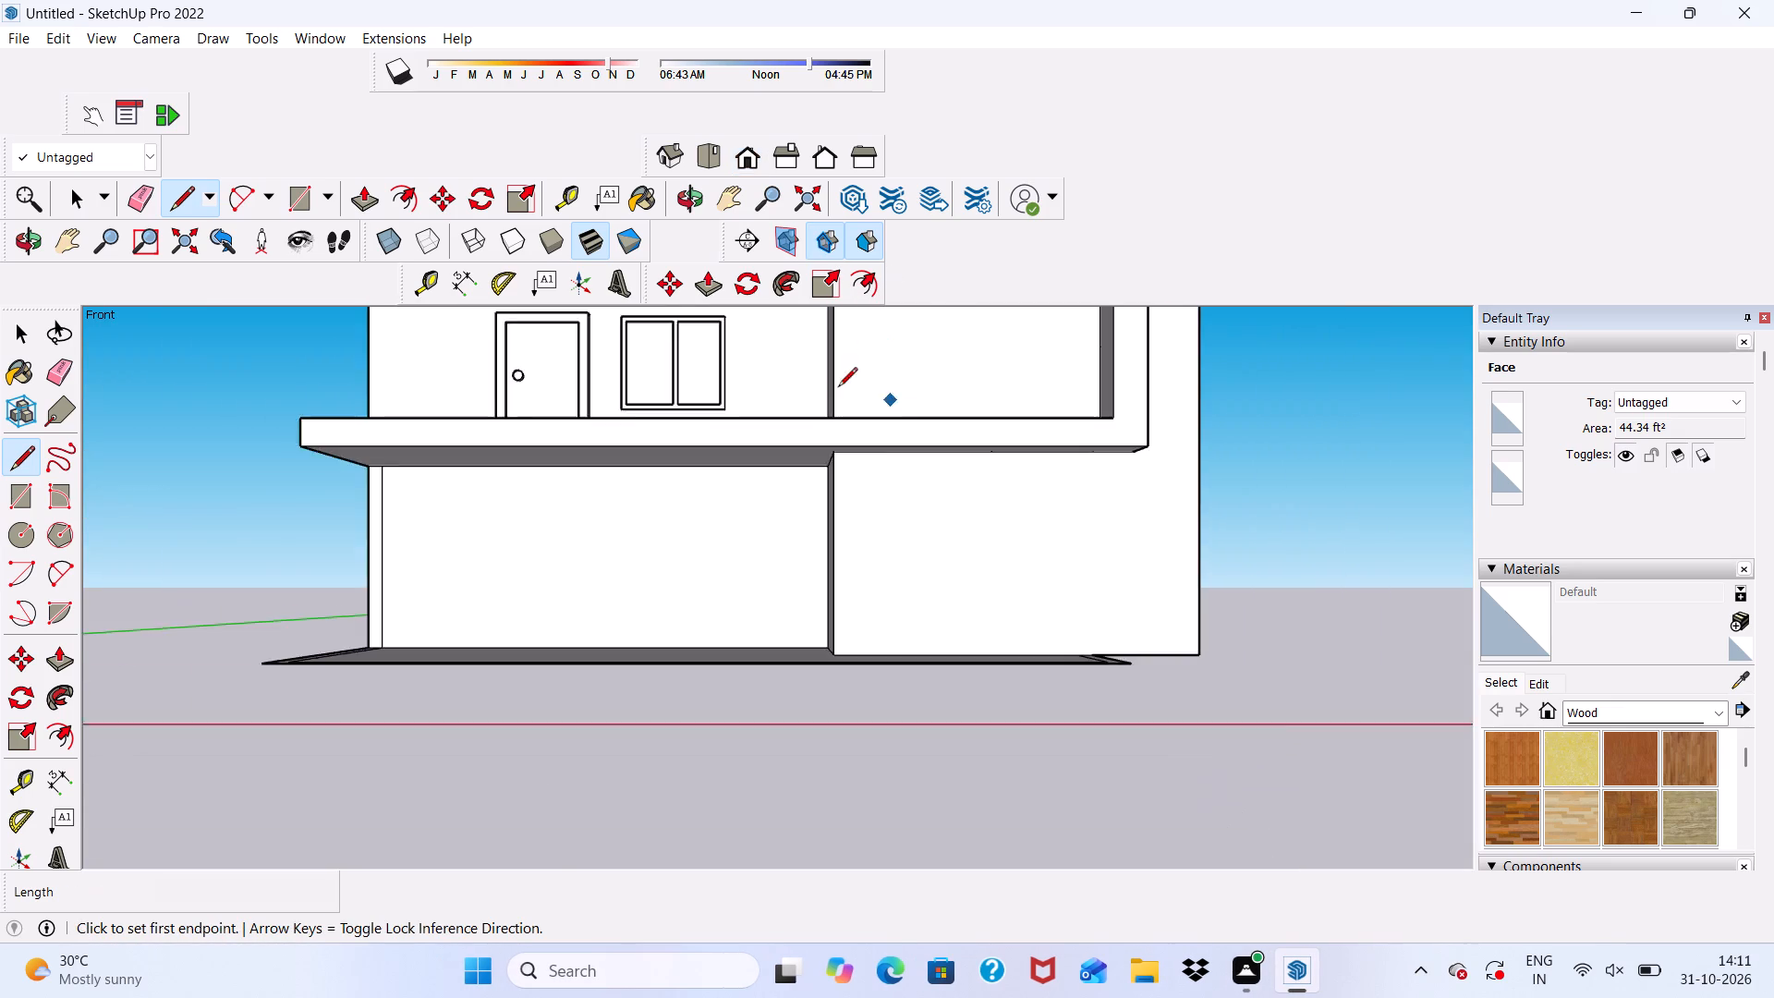
{"action": "scroll", "coordinate": [838, 388], "scroll_direction": "down", "scroll_amount": 12}
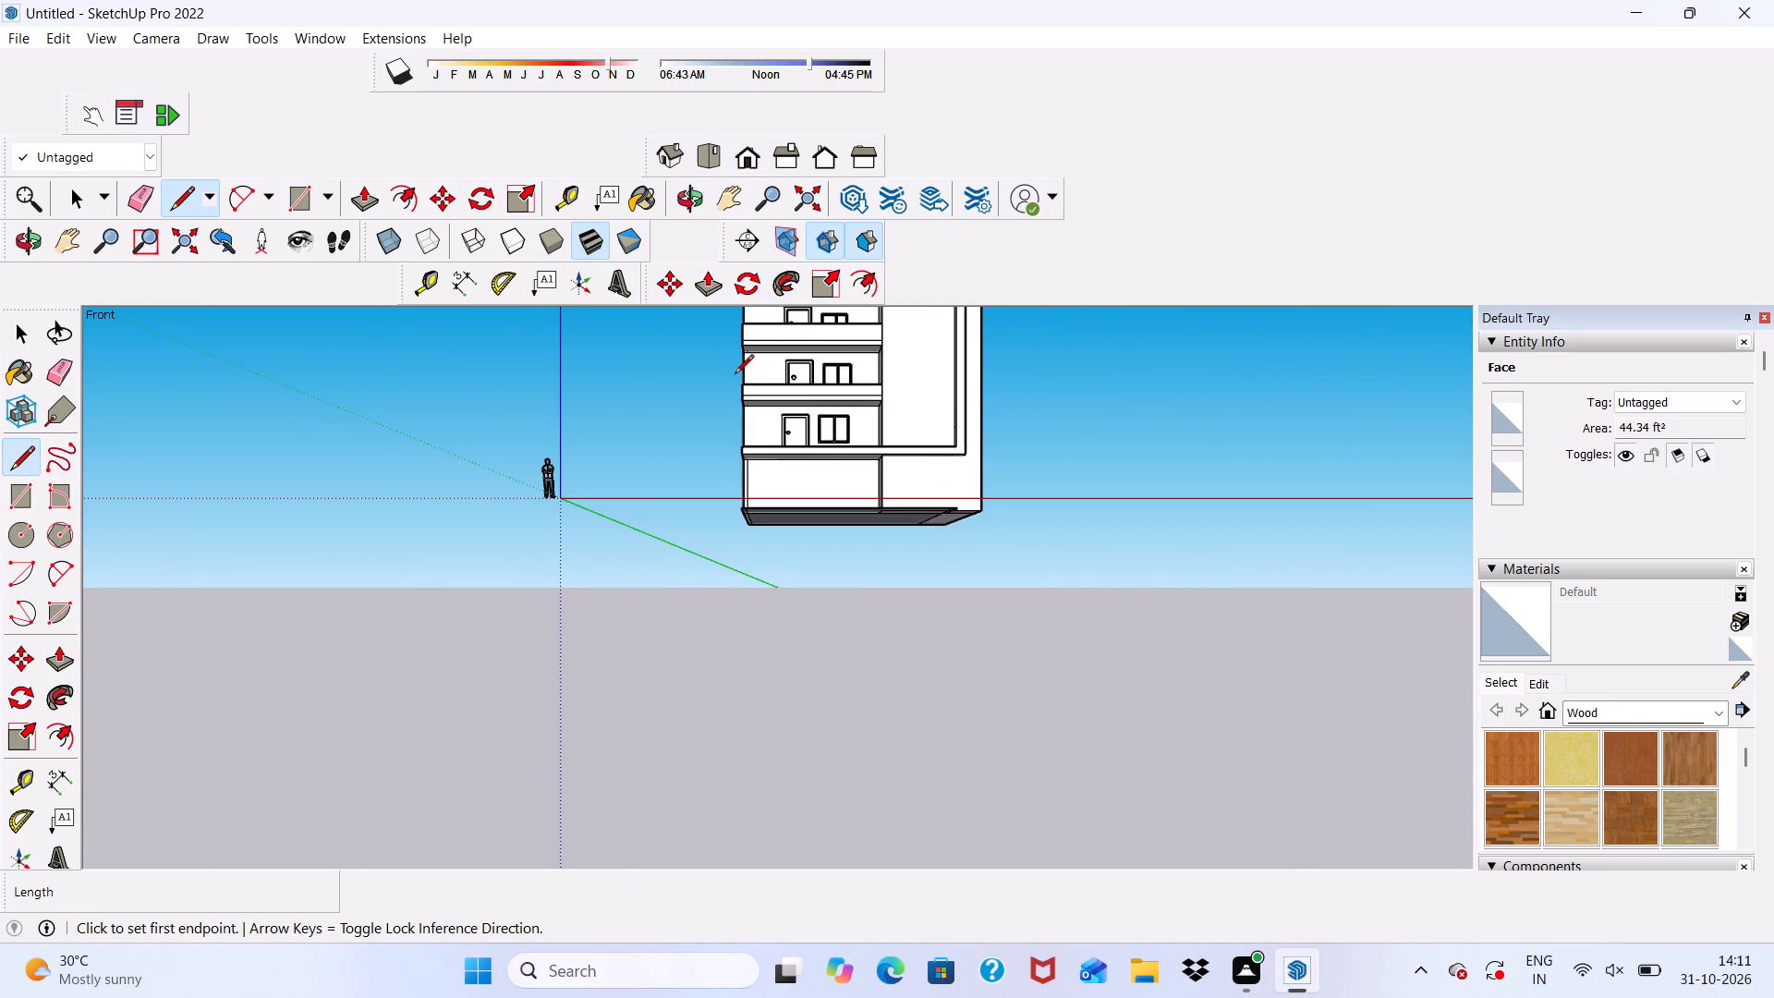
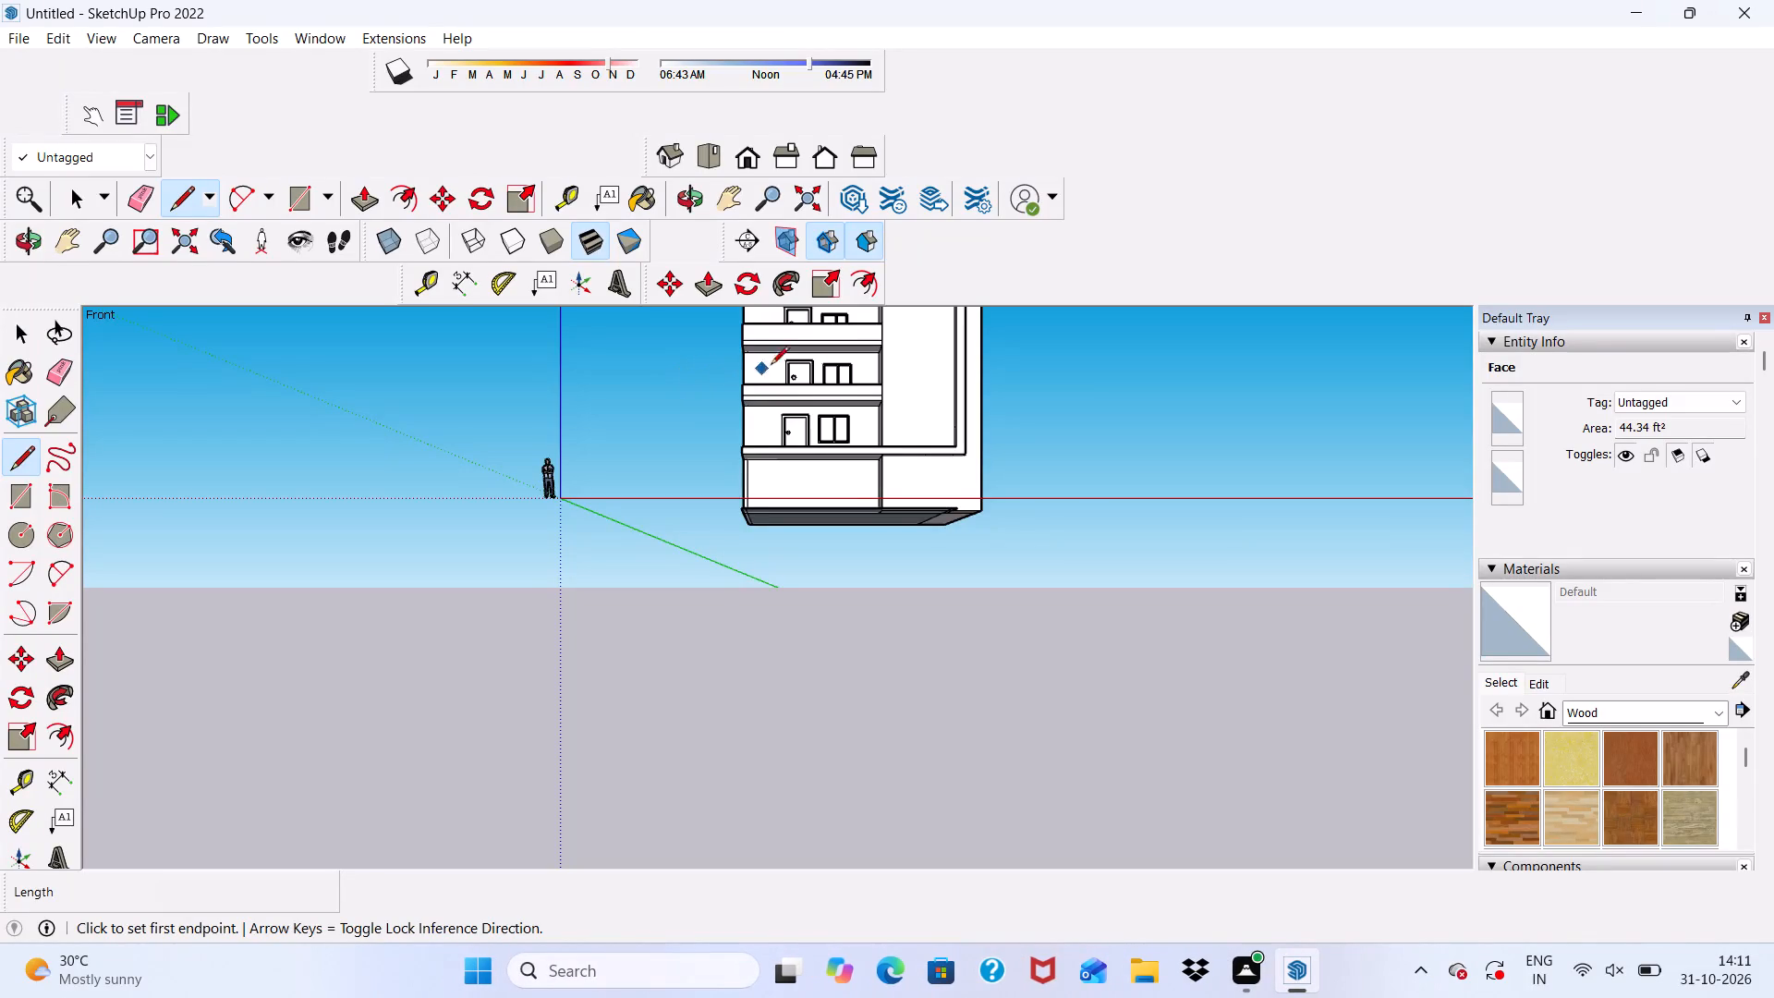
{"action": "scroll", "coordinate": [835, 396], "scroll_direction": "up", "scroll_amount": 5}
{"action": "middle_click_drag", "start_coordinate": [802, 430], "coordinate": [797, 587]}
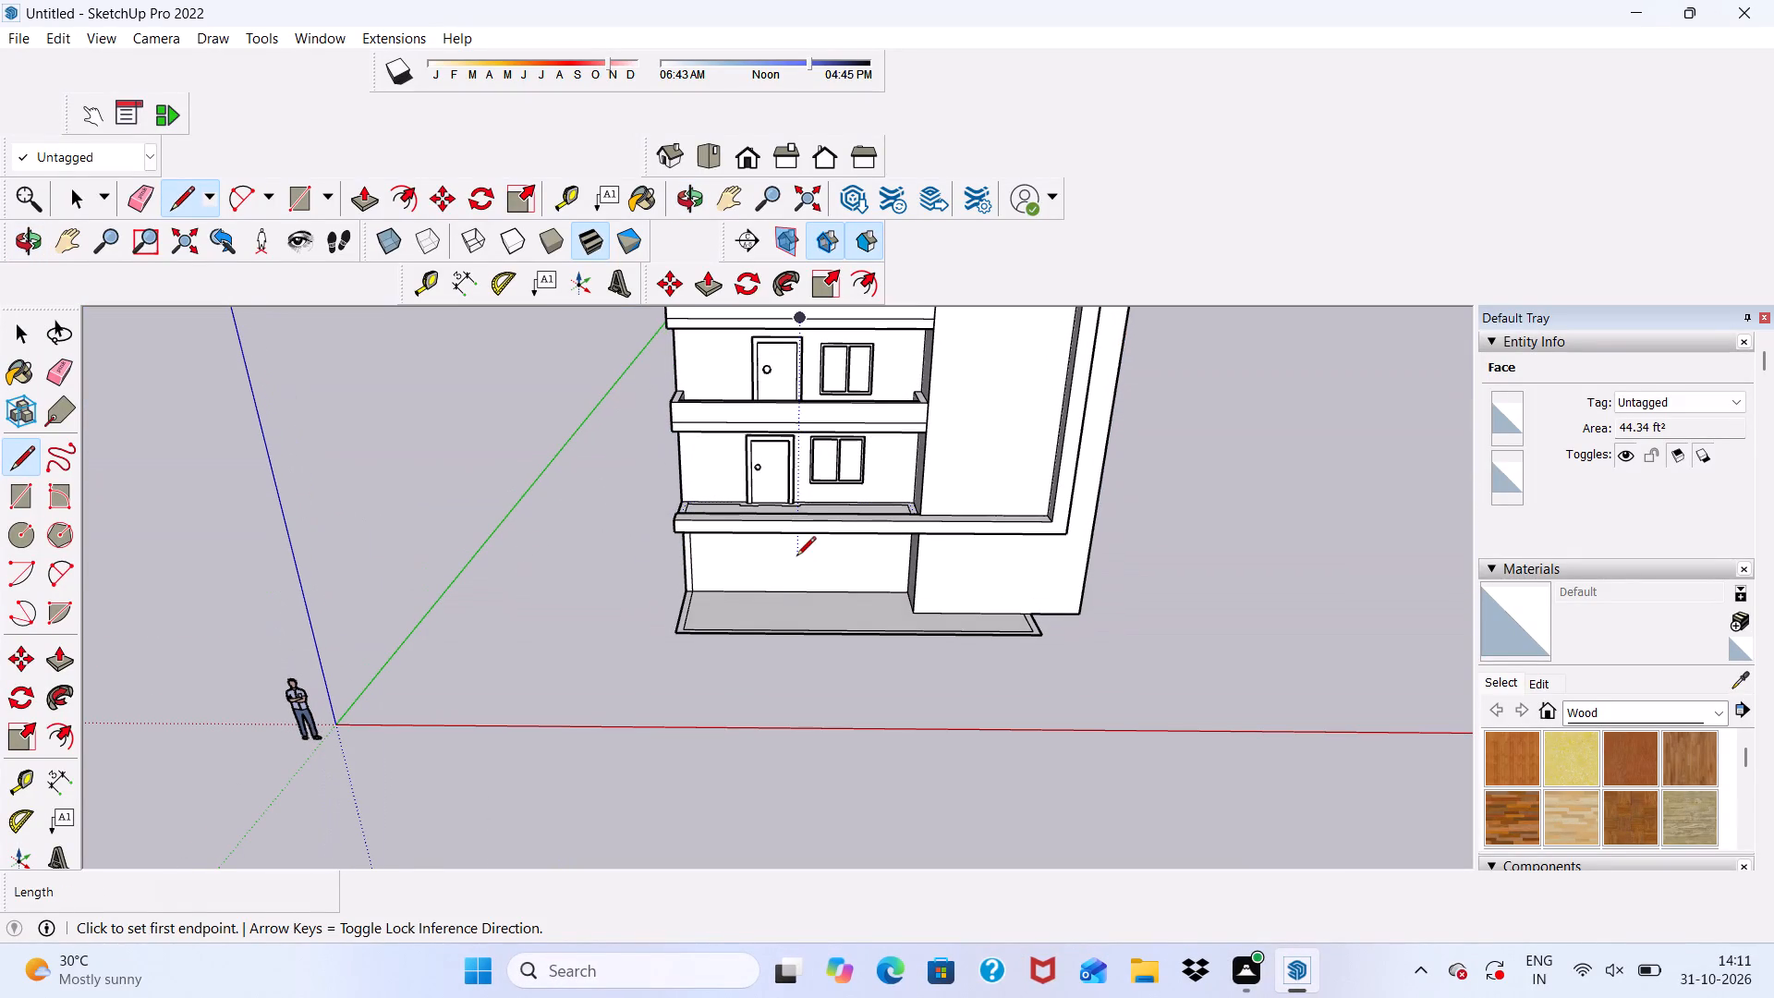
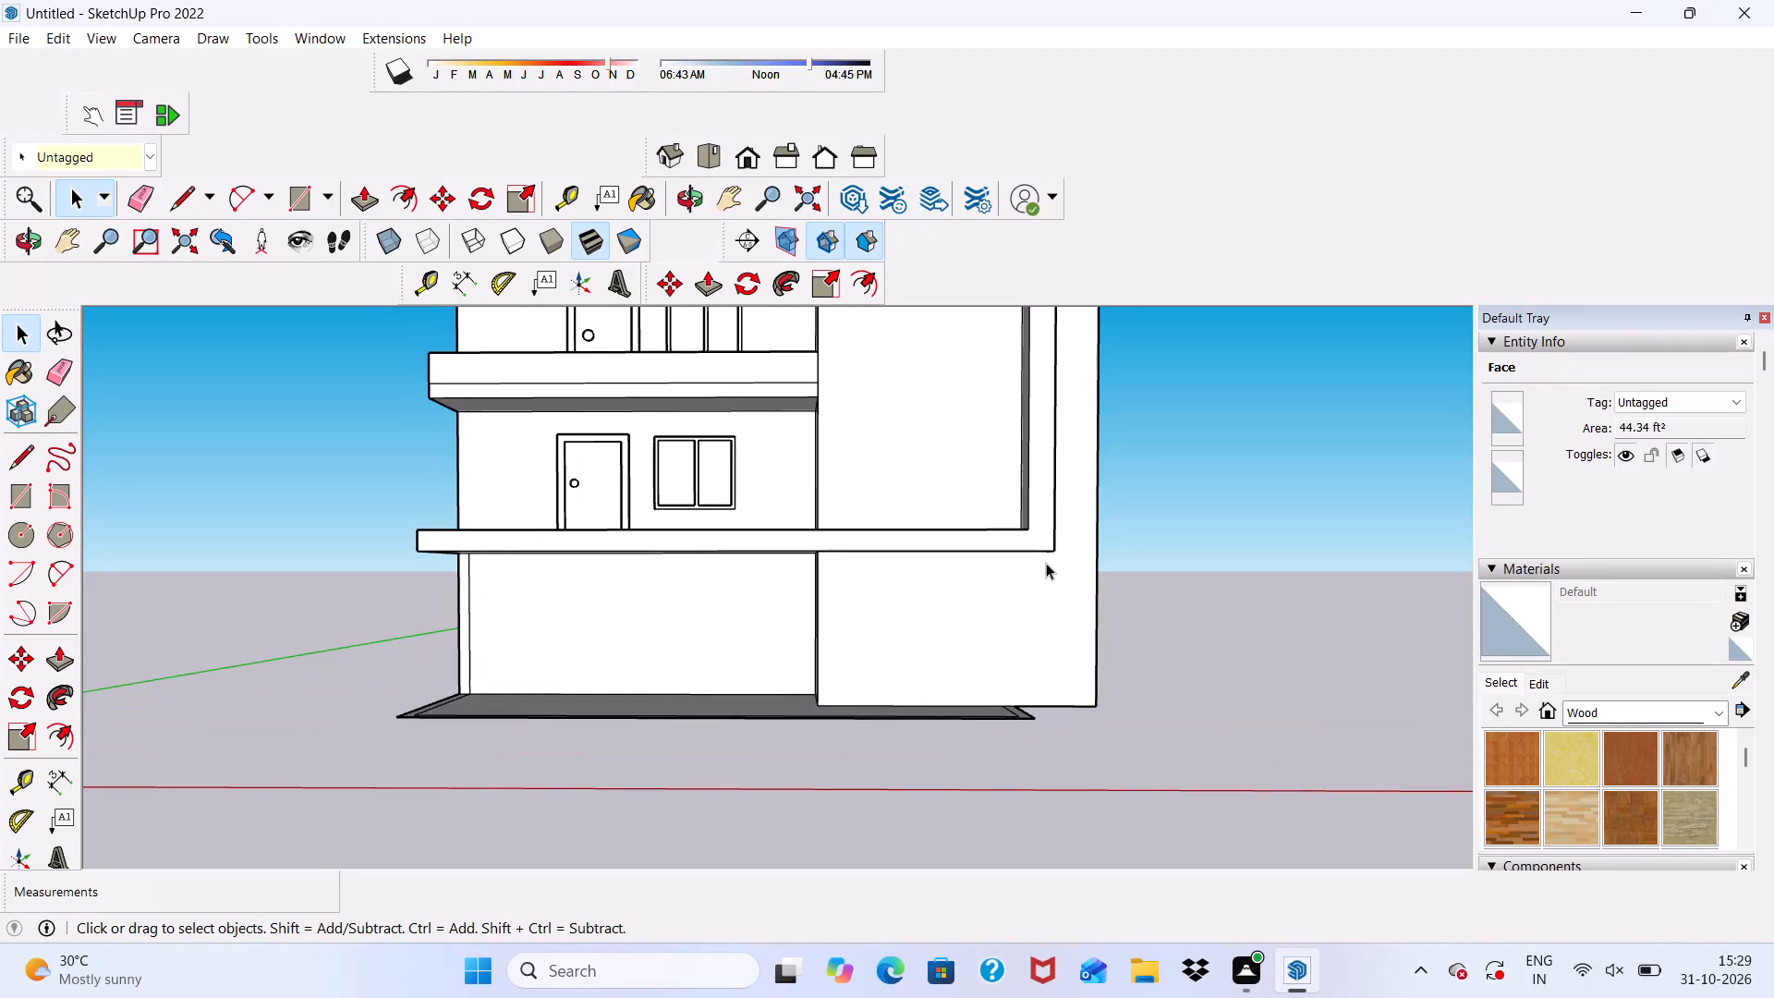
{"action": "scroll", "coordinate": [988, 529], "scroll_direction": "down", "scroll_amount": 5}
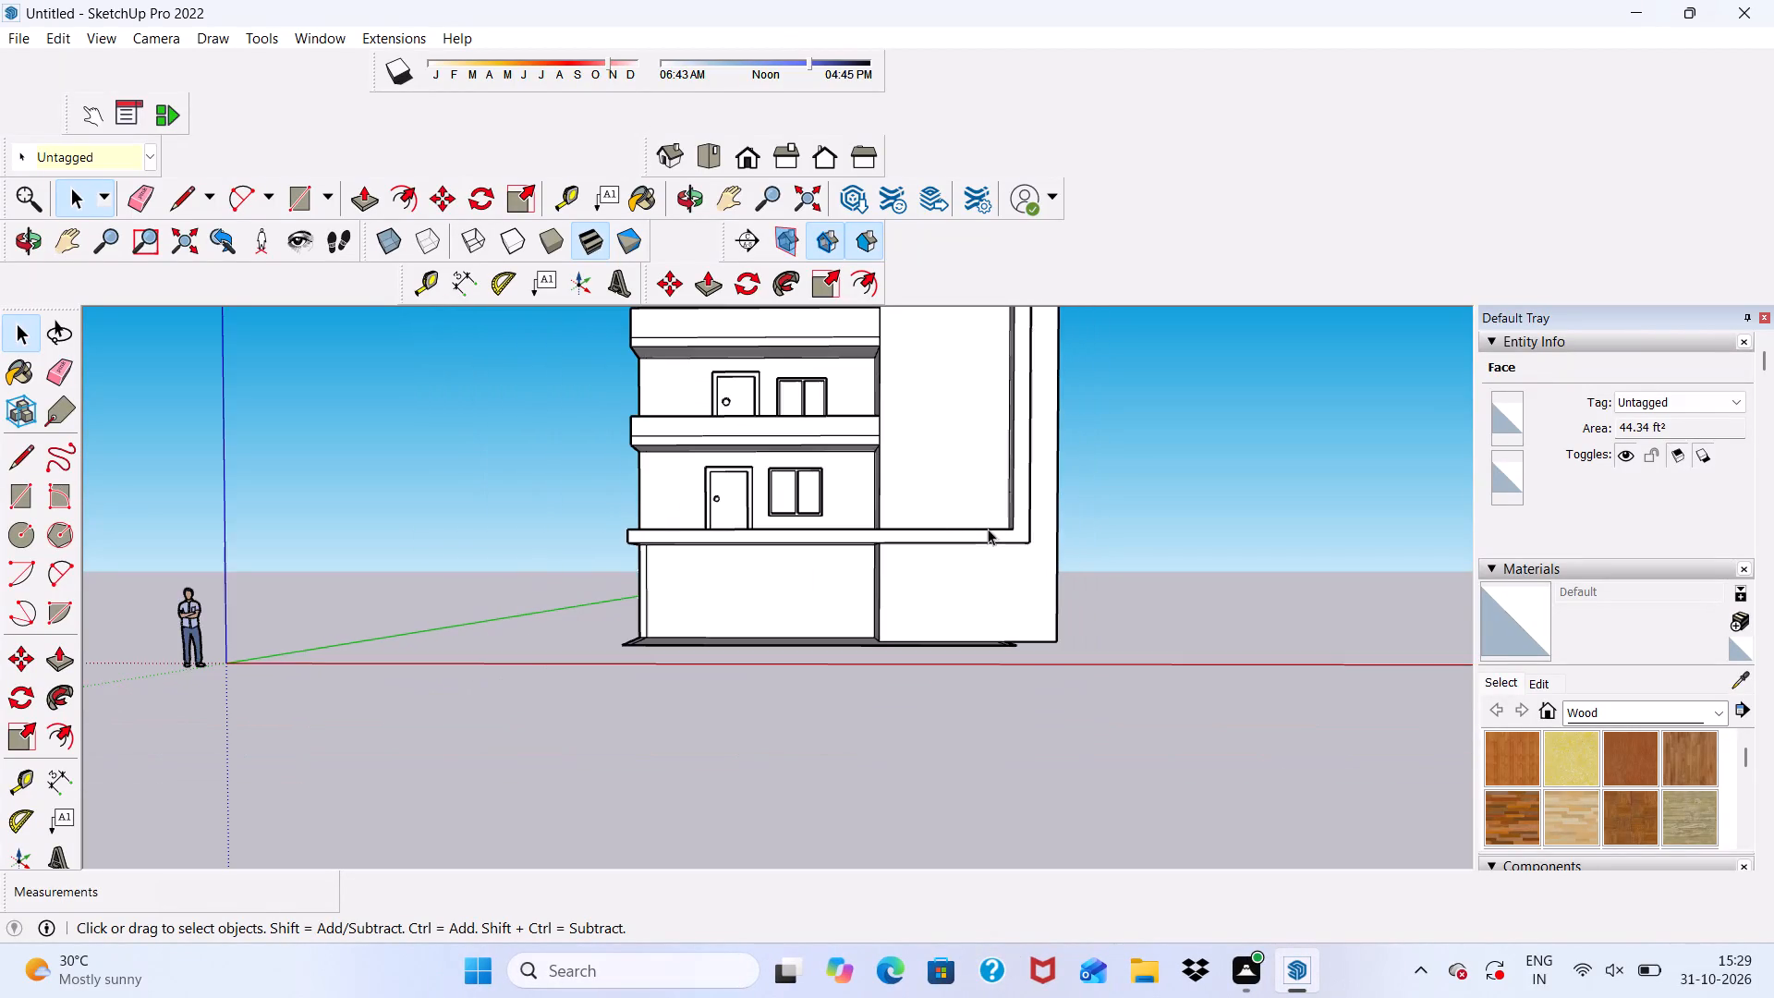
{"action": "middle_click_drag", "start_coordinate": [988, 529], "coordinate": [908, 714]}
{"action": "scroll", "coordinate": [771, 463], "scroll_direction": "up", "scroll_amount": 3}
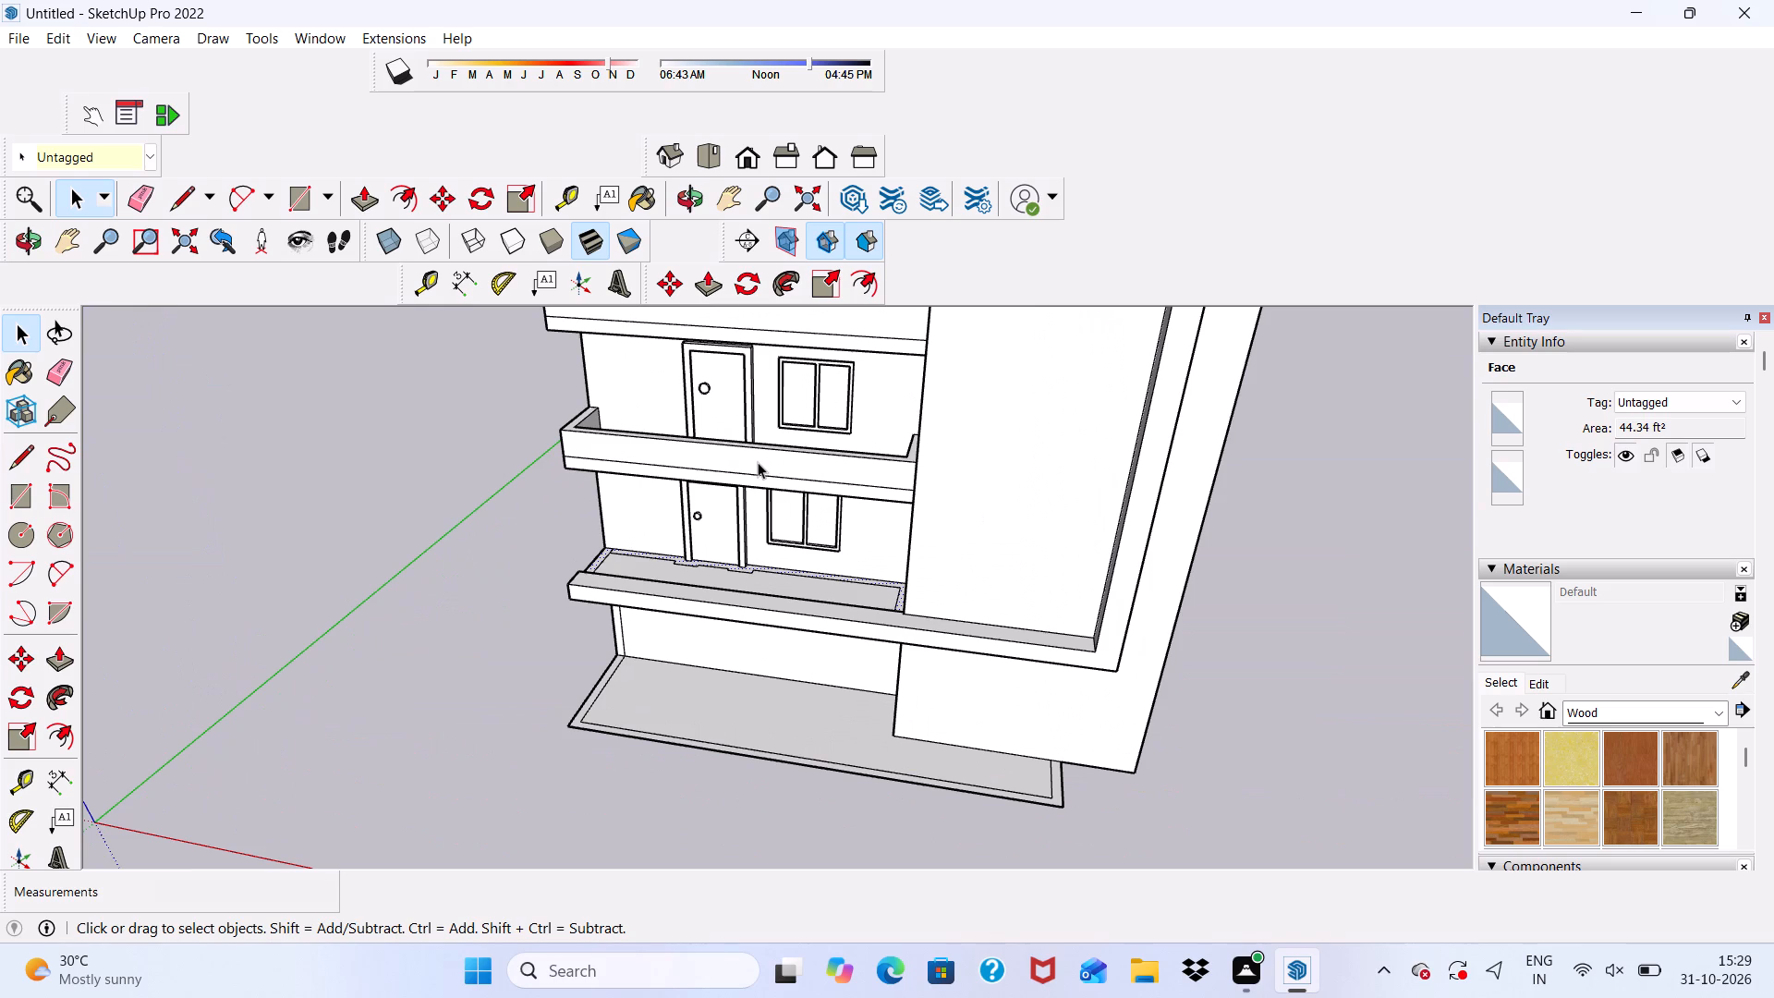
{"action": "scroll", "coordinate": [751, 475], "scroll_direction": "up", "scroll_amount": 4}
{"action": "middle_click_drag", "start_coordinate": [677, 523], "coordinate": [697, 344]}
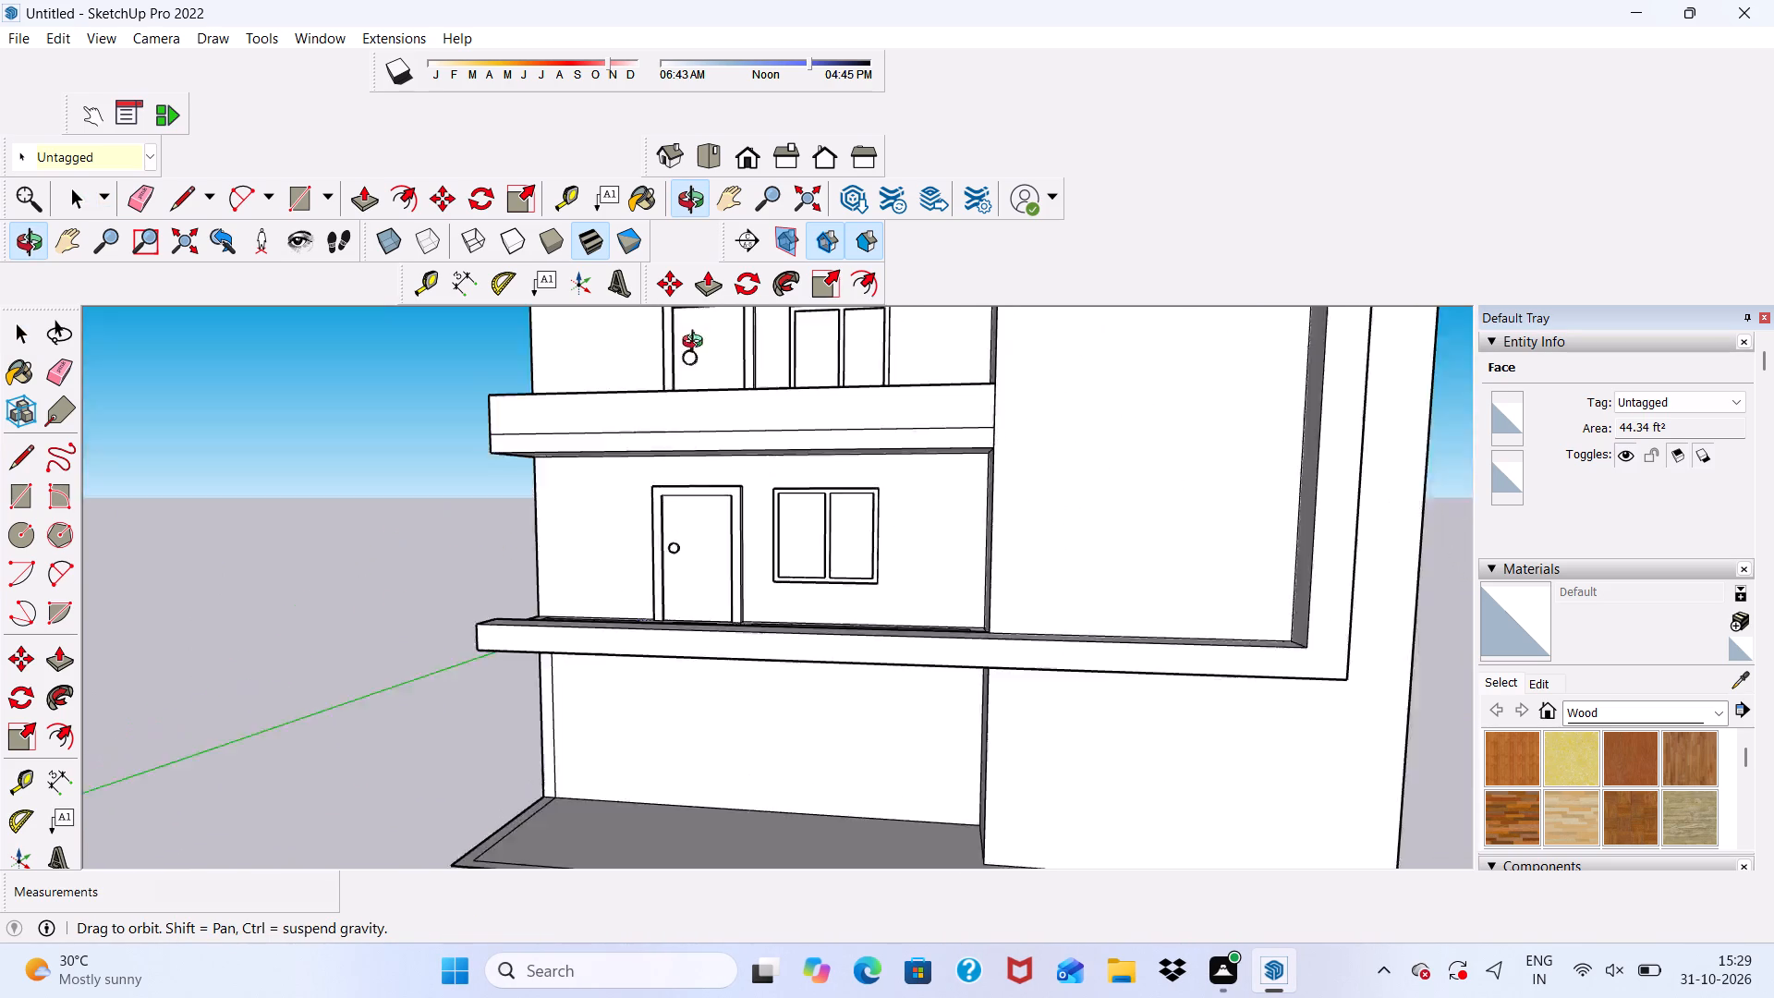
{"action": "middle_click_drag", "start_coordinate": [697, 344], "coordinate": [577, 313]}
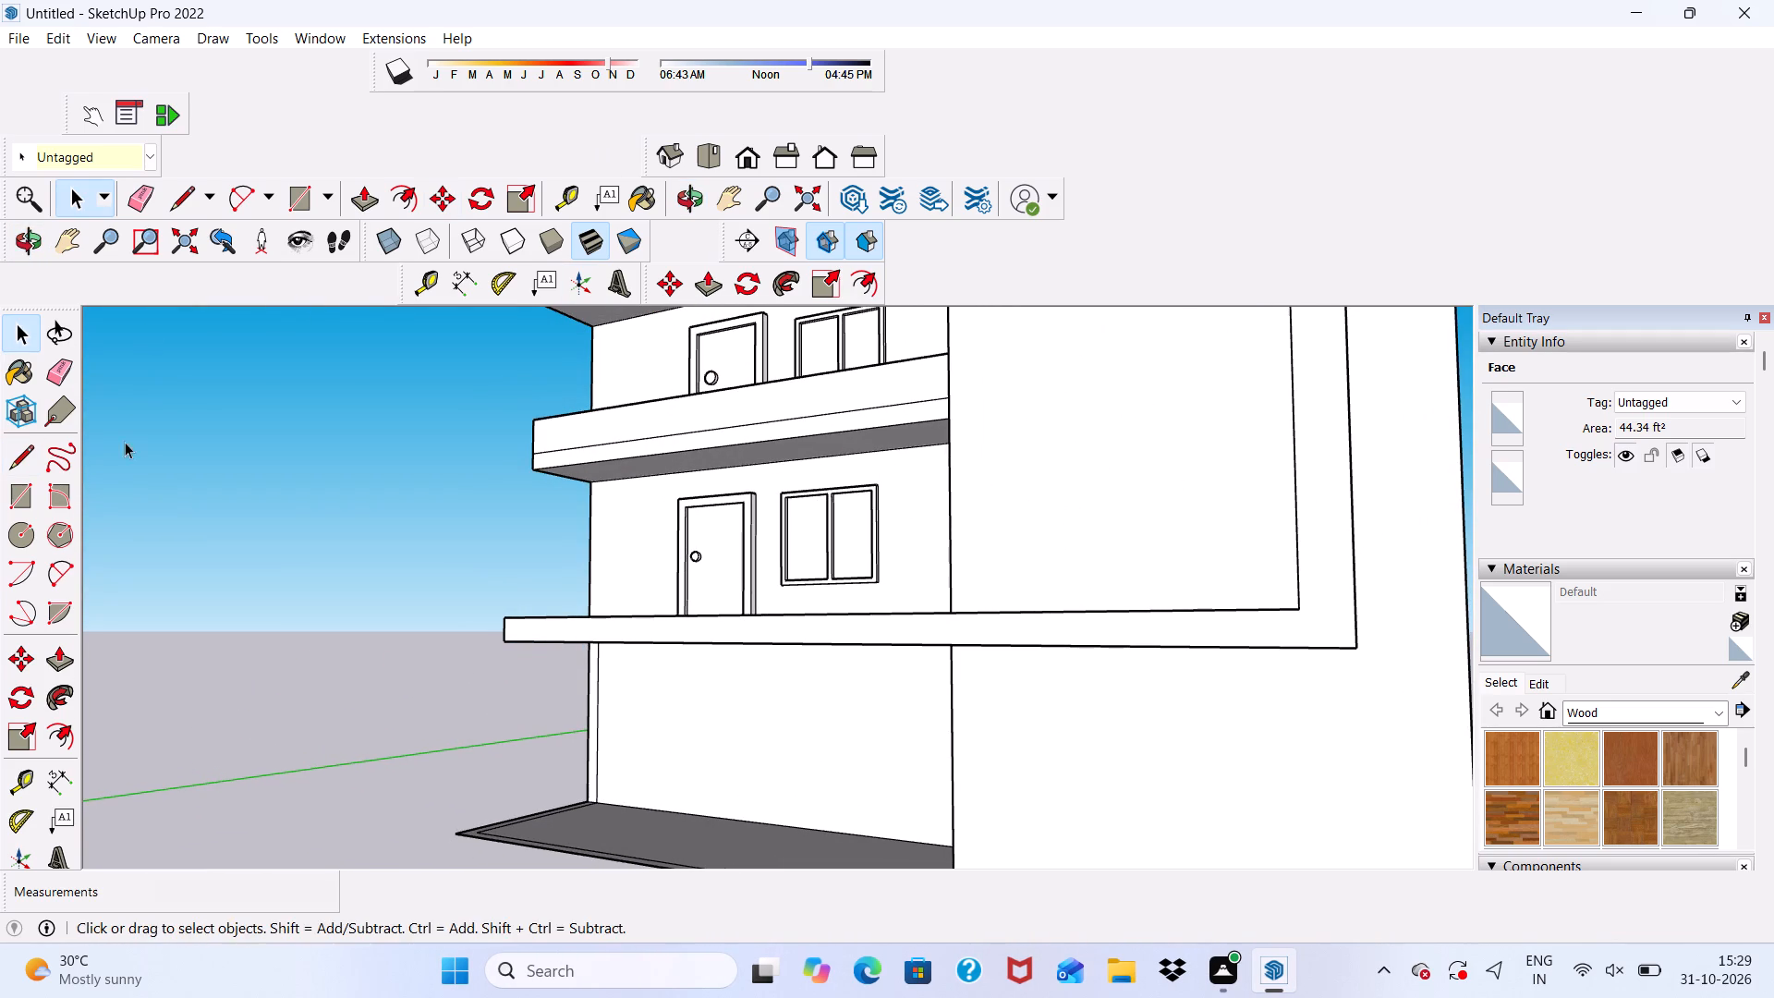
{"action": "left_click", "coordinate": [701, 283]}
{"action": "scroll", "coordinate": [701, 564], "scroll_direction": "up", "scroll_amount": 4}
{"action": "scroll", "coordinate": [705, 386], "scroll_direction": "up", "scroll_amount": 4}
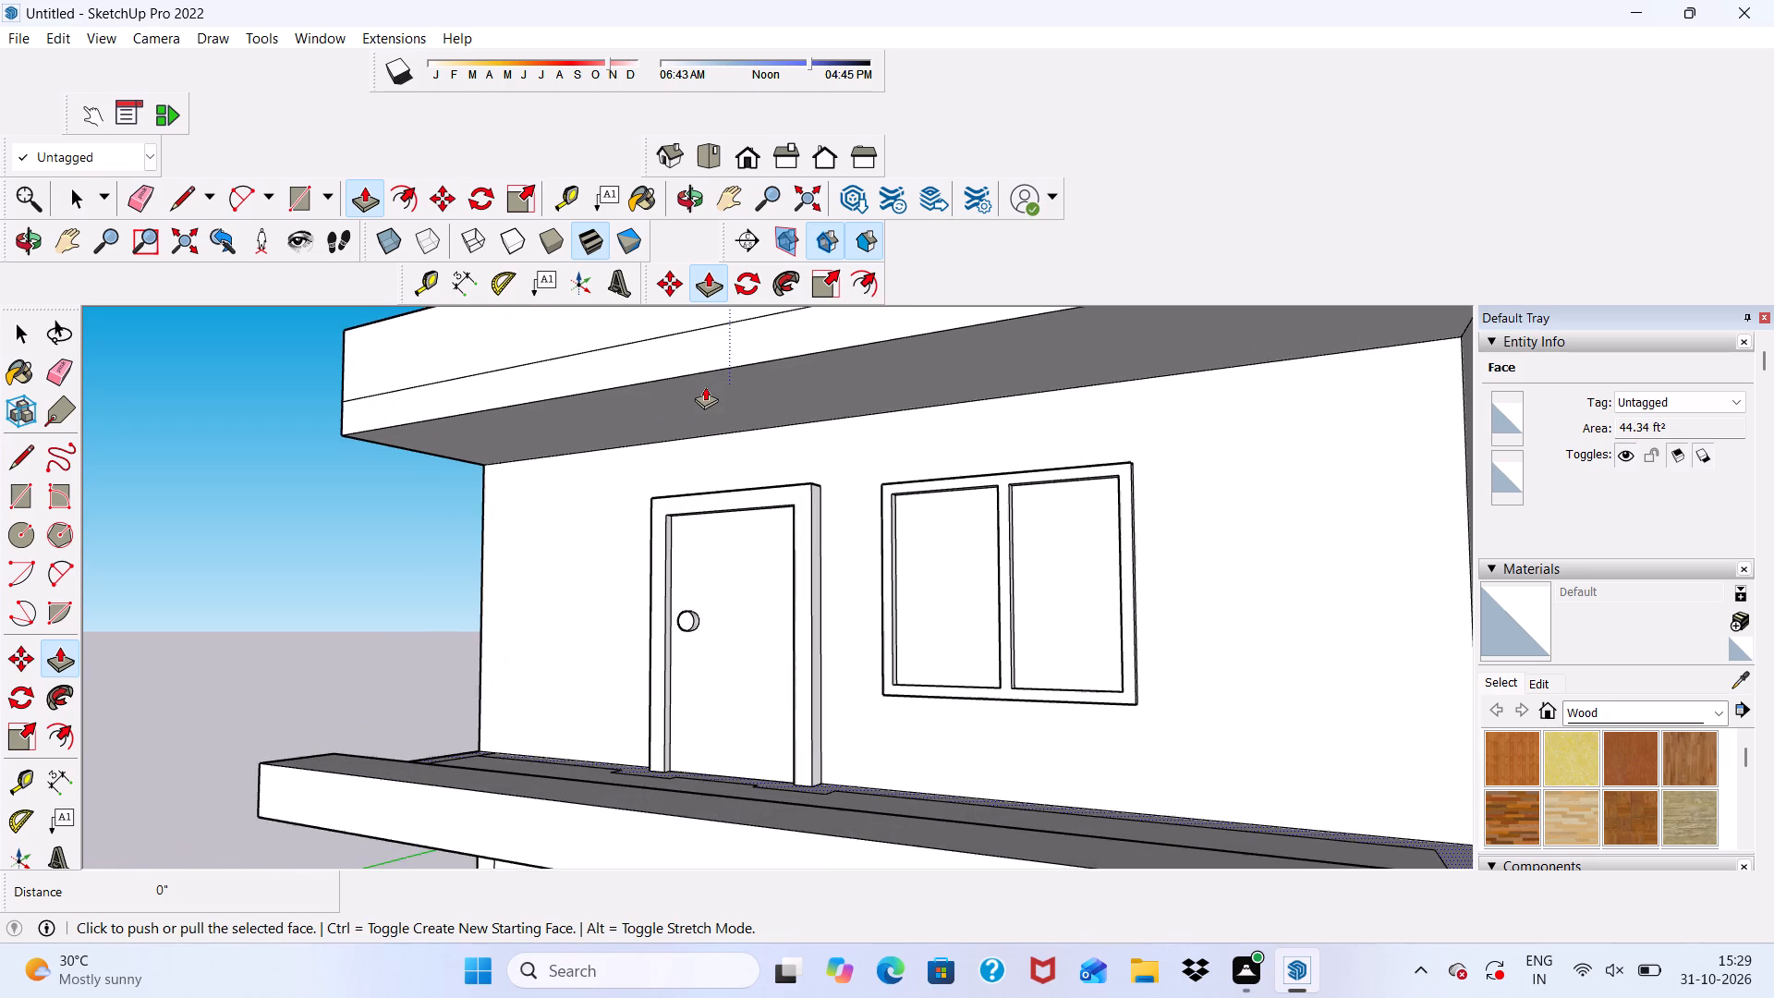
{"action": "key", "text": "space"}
Erase the offset-outline edges that jog around the window-side door jamb on the lowest balcony's floor.
{"action": "scroll", "coordinate": [675, 401], "scroll_direction": "down", "scroll_amount": 8}
{"action": "middle_click_drag", "start_coordinate": [659, 477], "coordinate": [744, 743]}
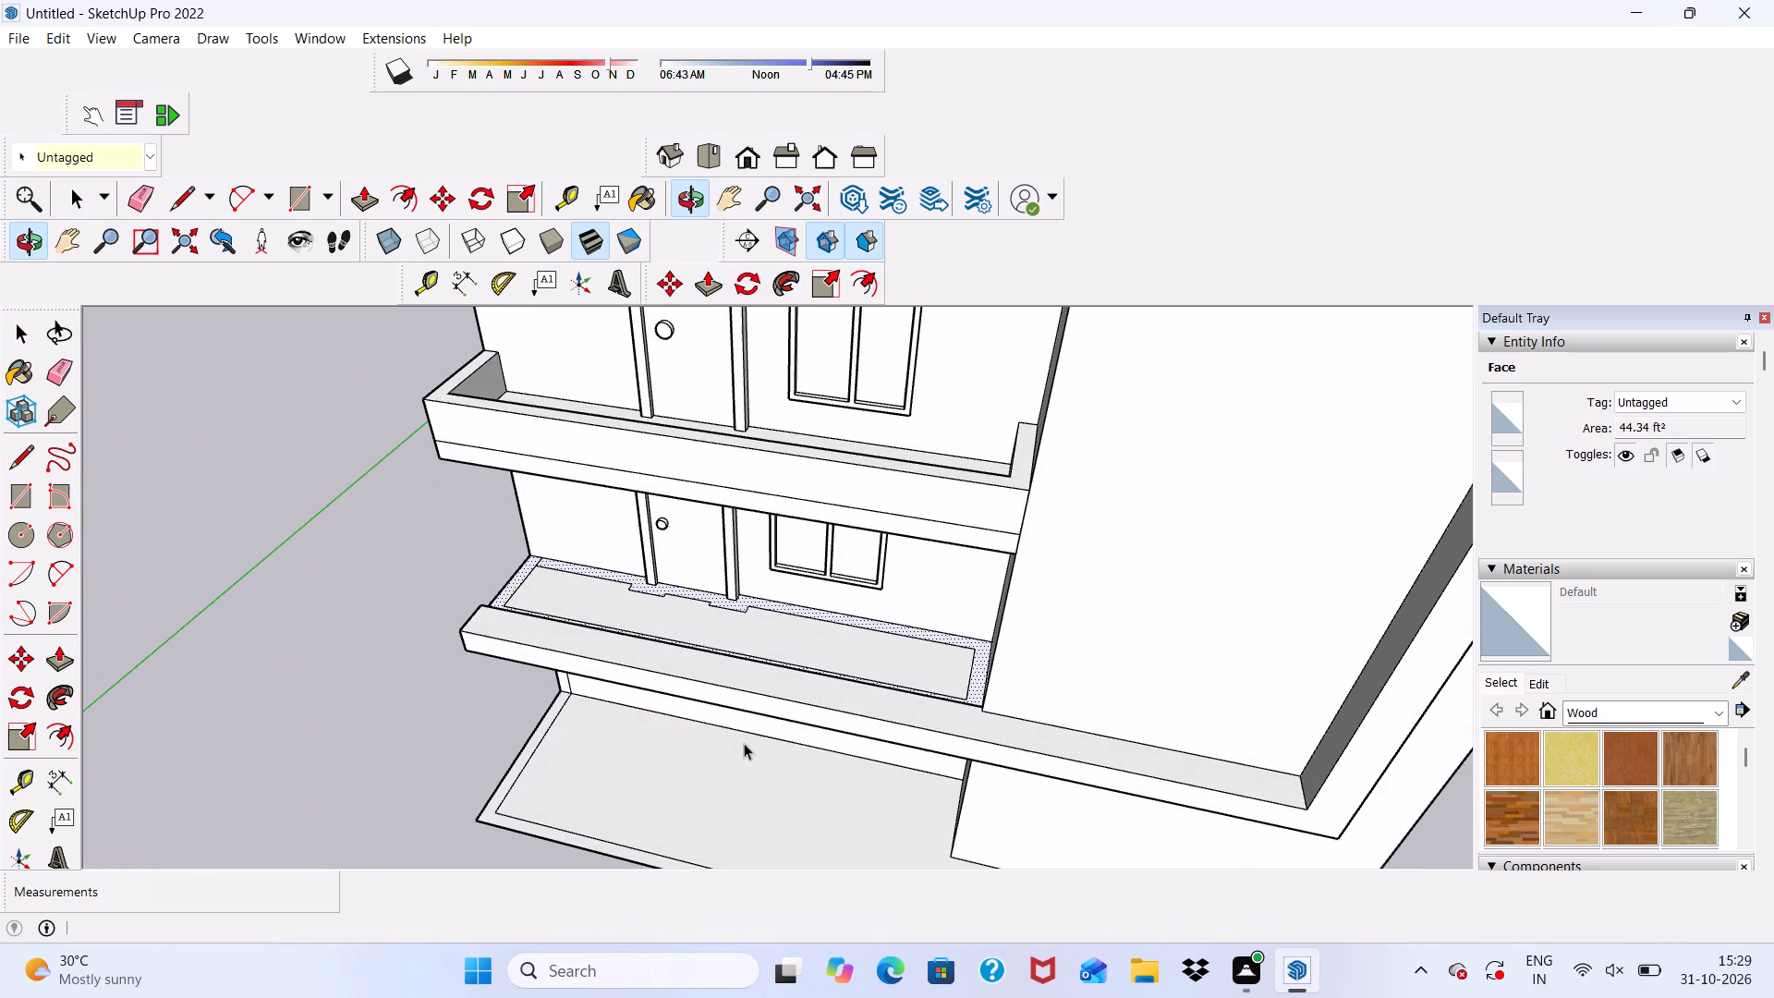
{"action": "left_click", "coordinate": [147, 198]}
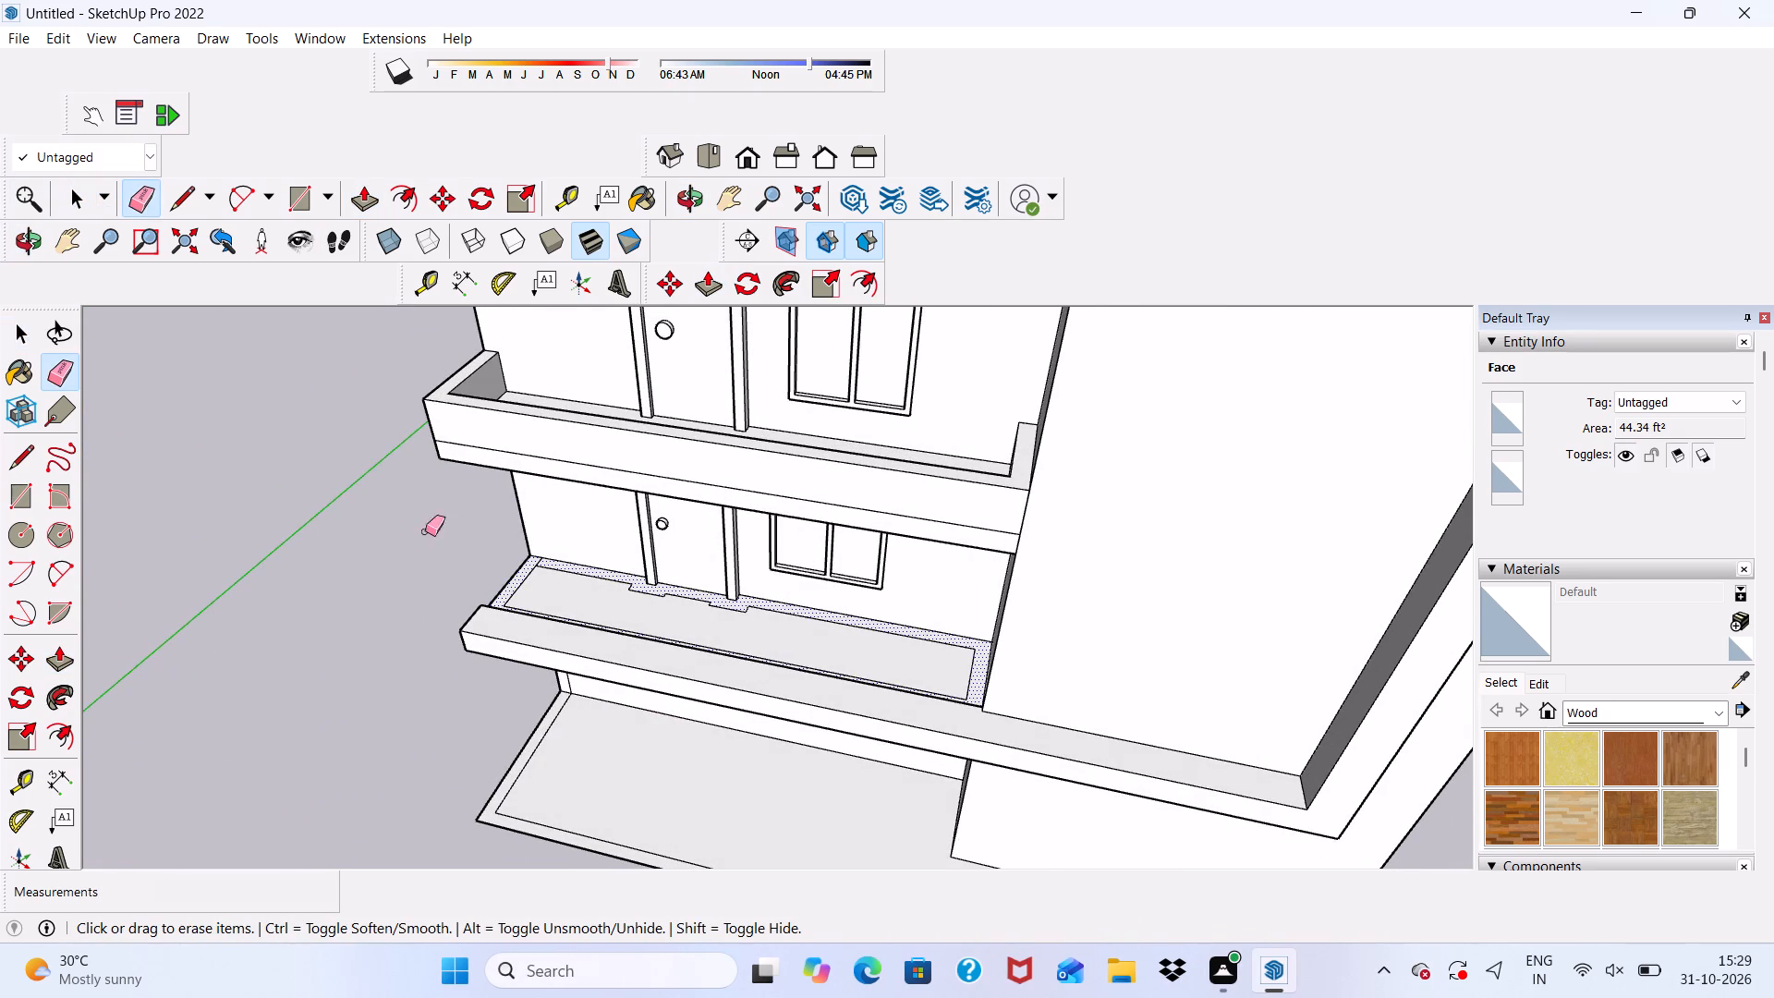
{"action": "scroll", "coordinate": [696, 824], "scroll_direction": "up", "scroll_amount": 3}
{"action": "scroll", "coordinate": [820, 566], "scroll_direction": "up", "scroll_amount": 5}
{"action": "scroll", "coordinate": [820, 566], "scroll_direction": "down", "scroll_amount": 1}
{"action": "middle_click_drag", "start_coordinate": [820, 566], "coordinate": [799, 723]}
{"action": "scroll", "coordinate": [751, 572], "scroll_direction": "up", "scroll_amount": 3}
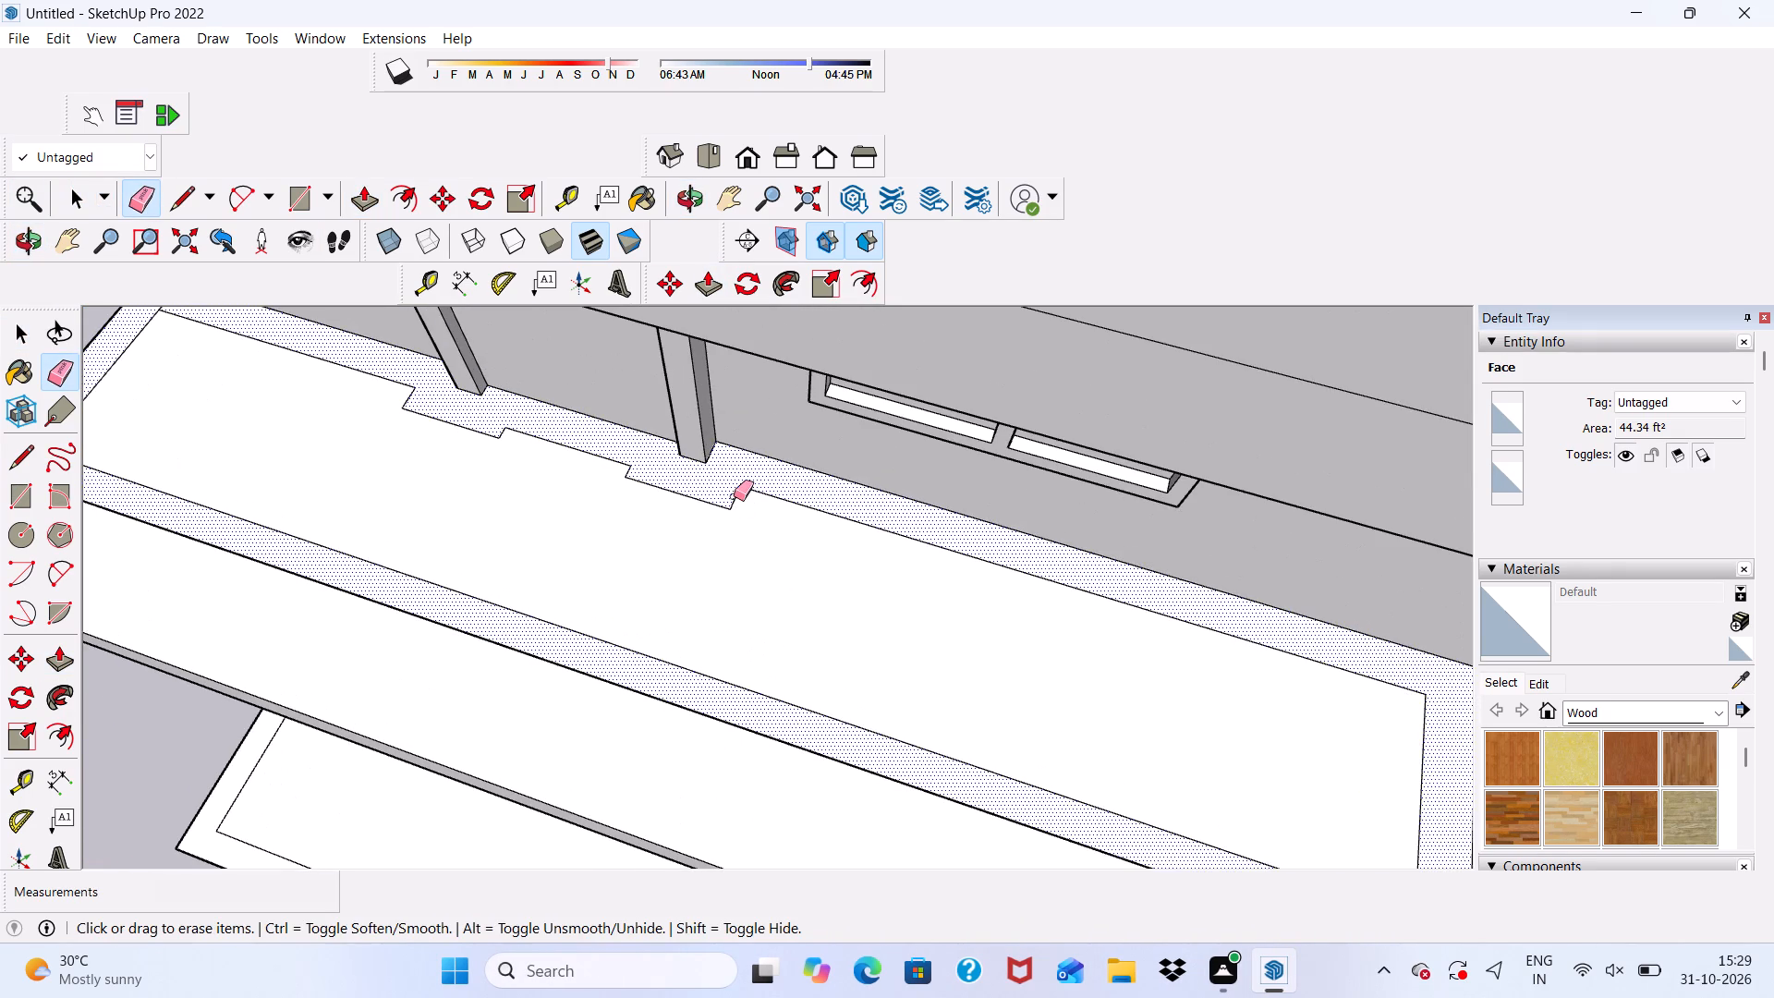
{"action": "left_click_drag", "start_coordinate": [734, 496], "coordinate": [727, 508]}
{"action": "left_click", "coordinate": [620, 457]}
Erase the outline's back edge and jogs at the other door jamb, plus the two leftover stubs in front of the door.
{"action": "scroll", "coordinate": [598, 456], "scroll_direction": "down", "scroll_amount": 3}
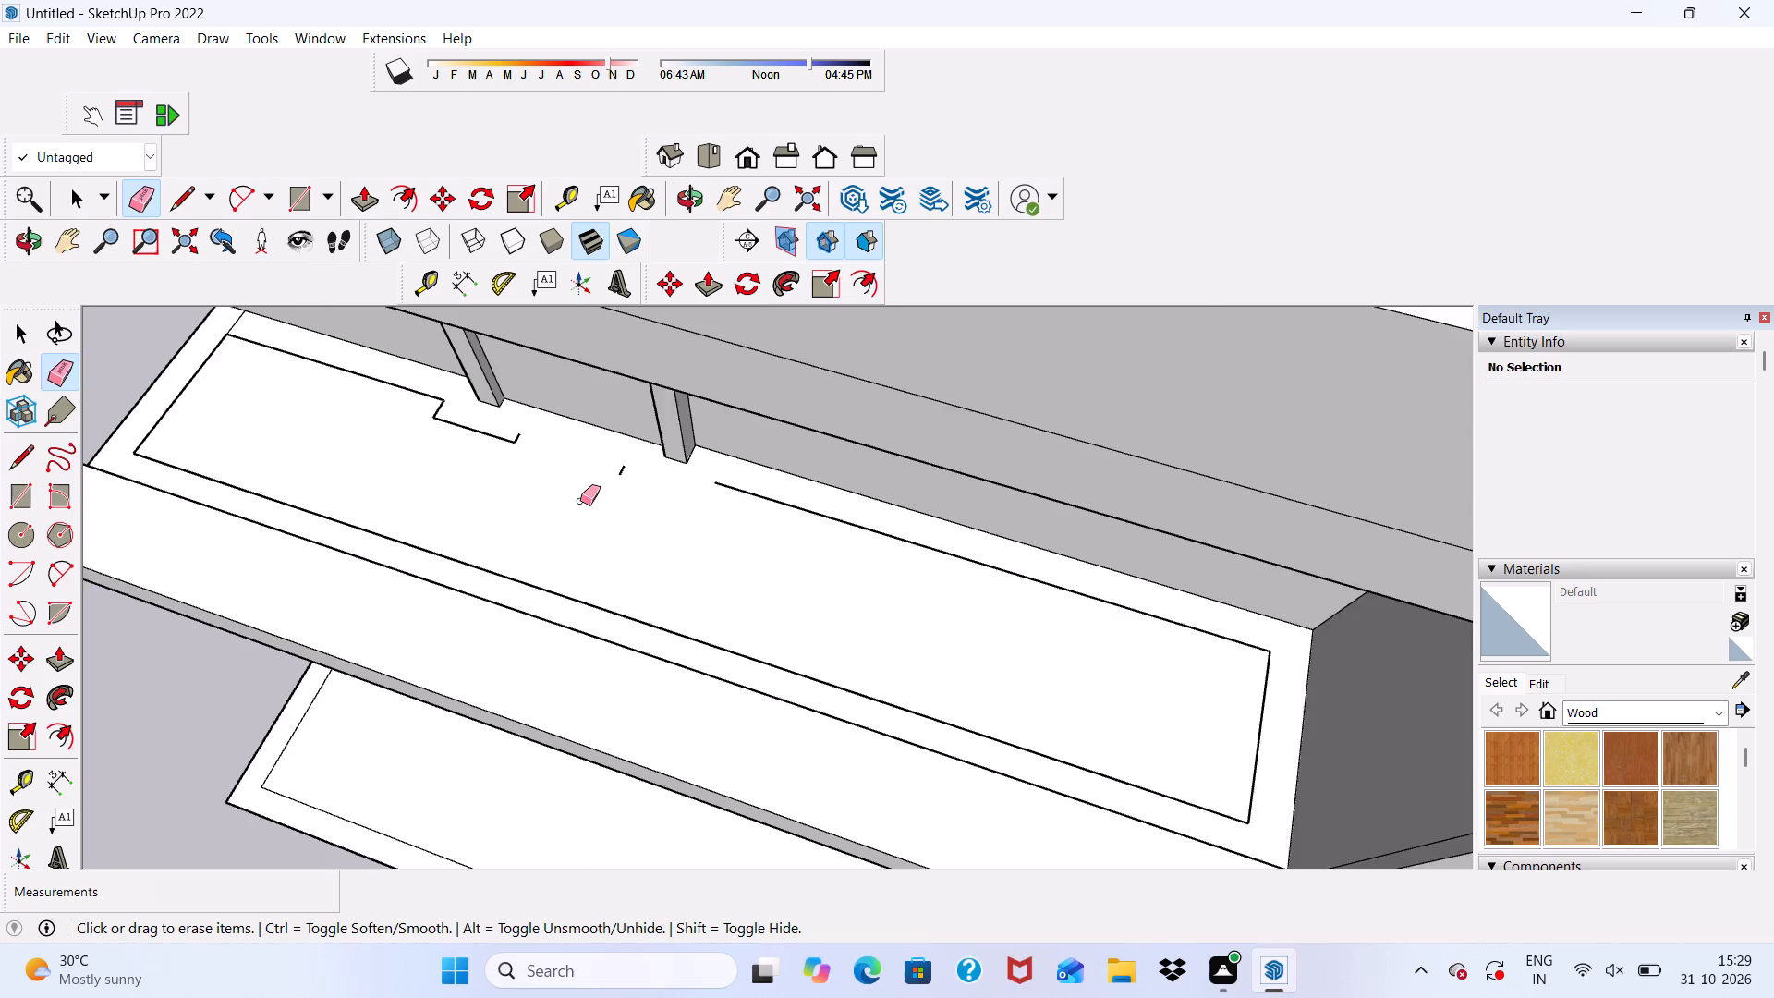
{"action": "scroll", "coordinate": [580, 501], "scroll_direction": "down", "scroll_amount": 2}
{"action": "scroll", "coordinate": [417, 406], "scroll_direction": "up", "scroll_amount": 4}
{"action": "left_click_drag", "start_coordinate": [417, 405], "coordinate": [532, 463]}
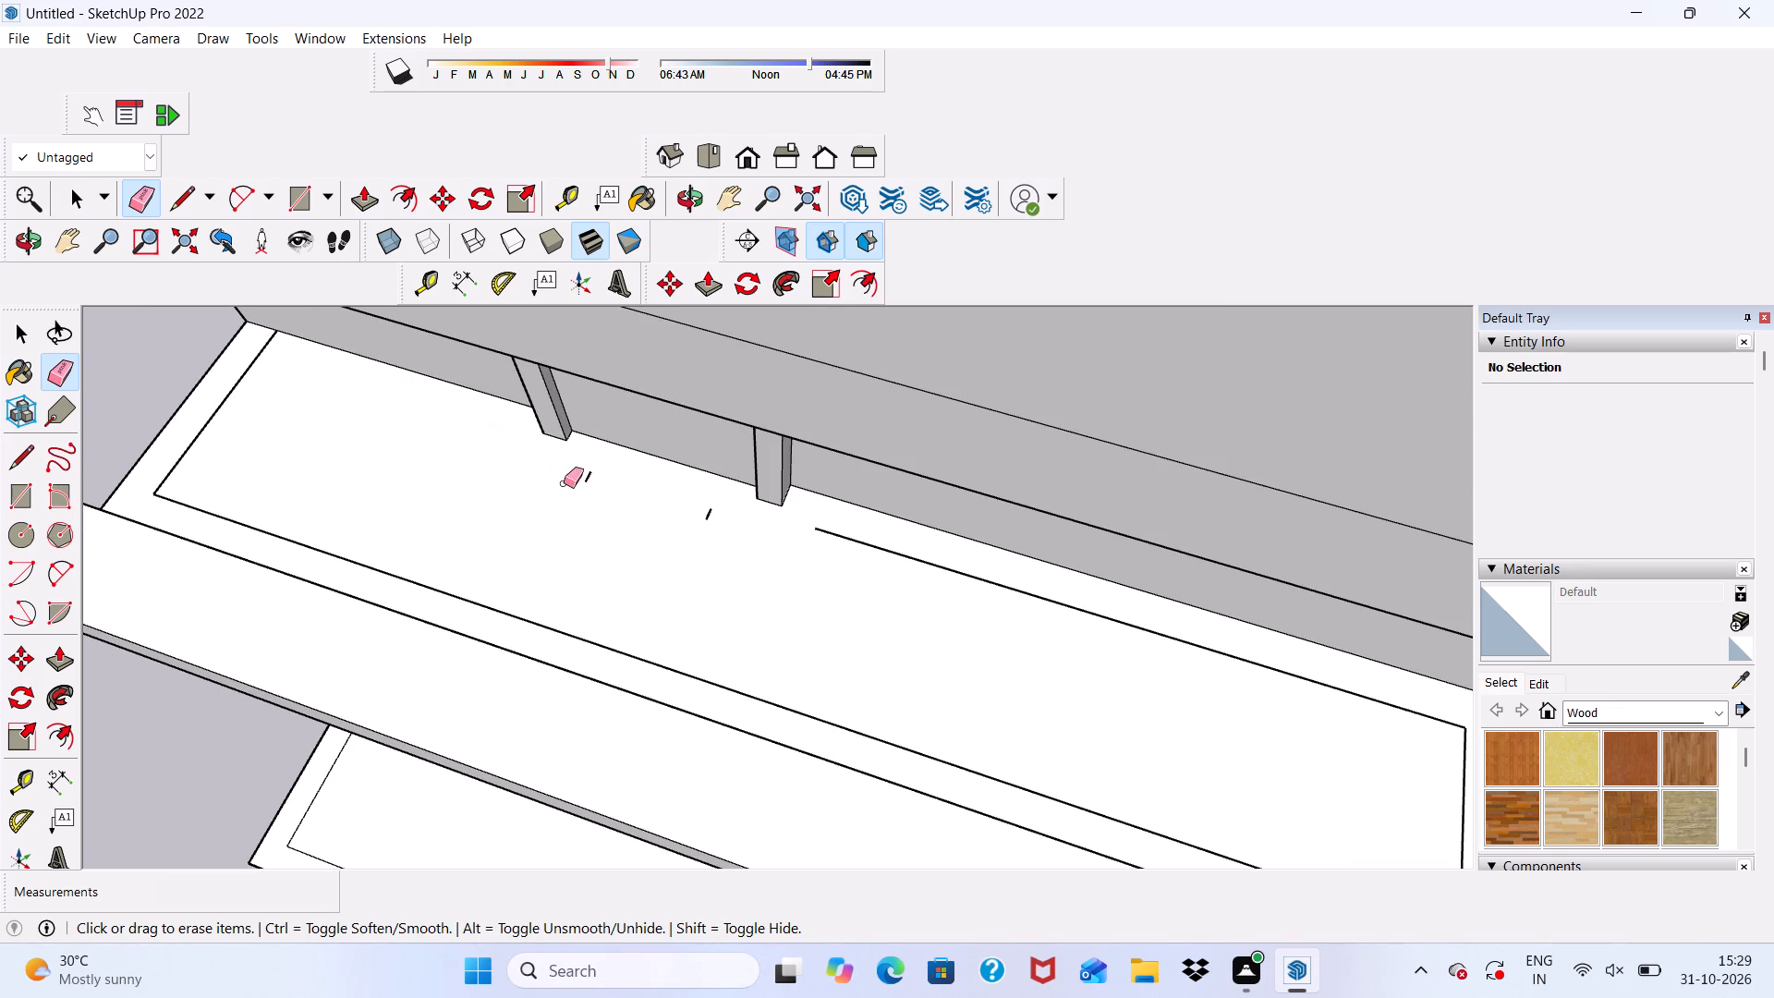
{"action": "left_click_drag", "start_coordinate": [571, 490], "coordinate": [585, 499]}
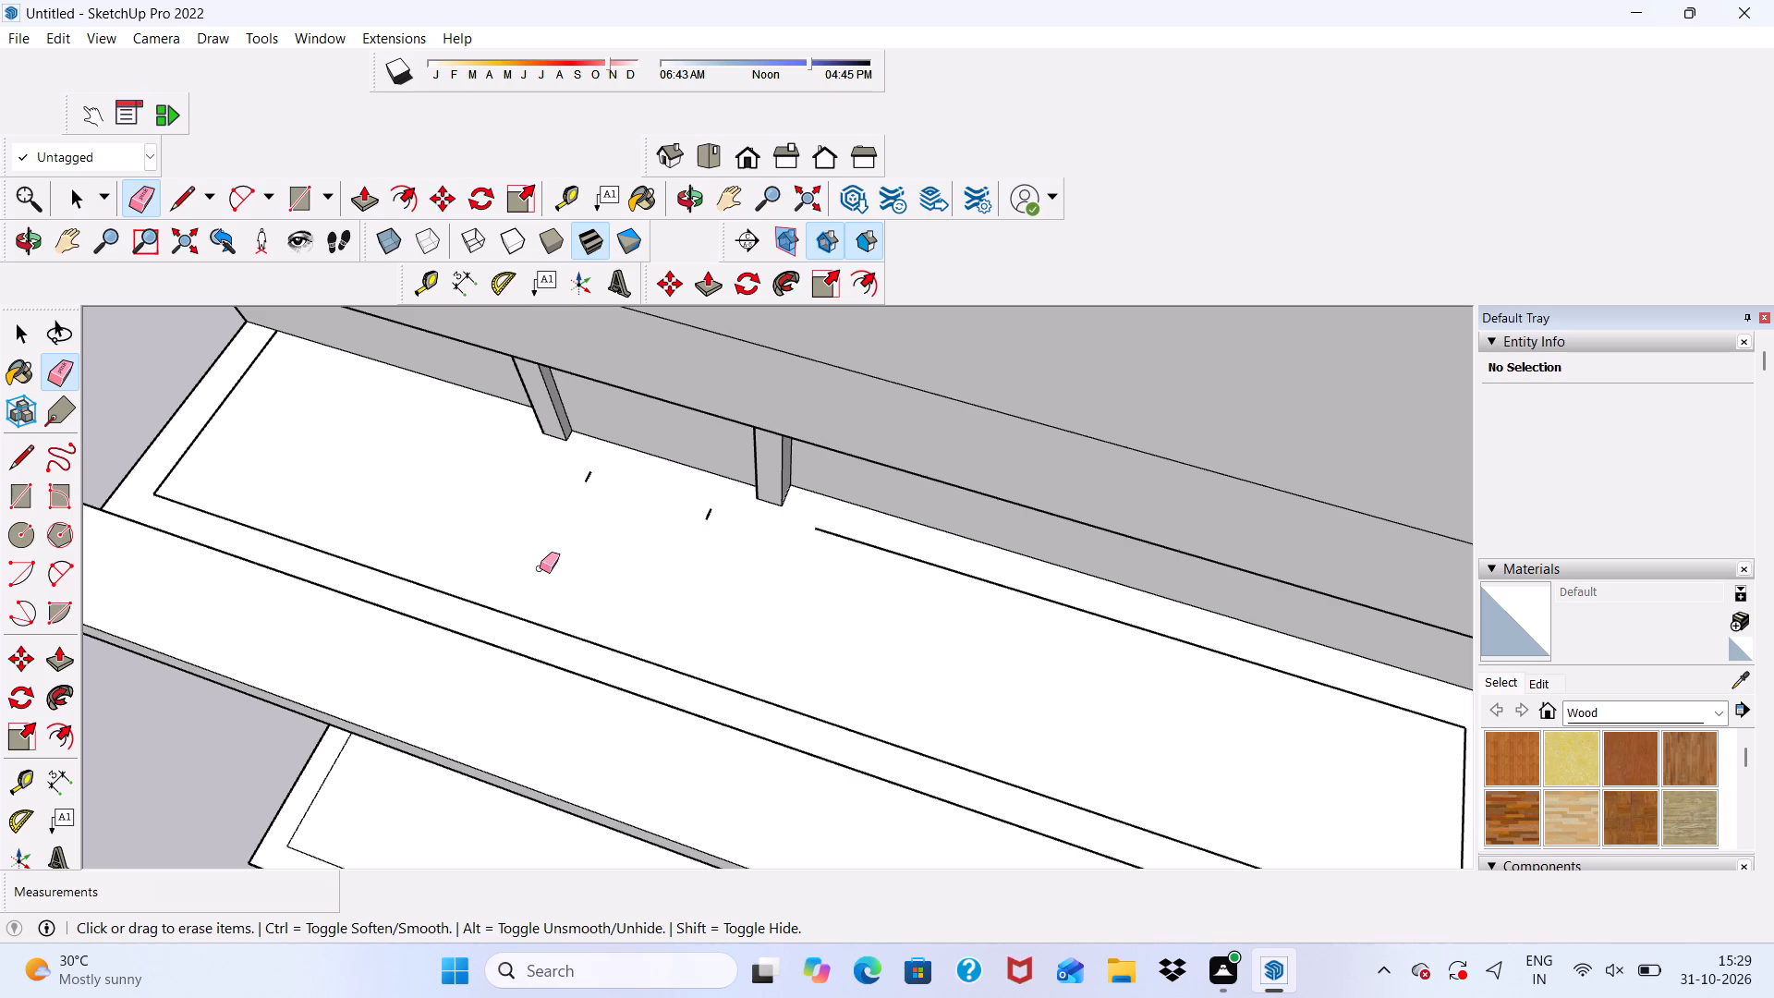
{"action": "scroll", "coordinate": [540, 588], "scroll_direction": "down", "scroll_amount": 5}
{"action": "scroll", "coordinate": [538, 511], "scroll_direction": "up", "scroll_amount": 7}
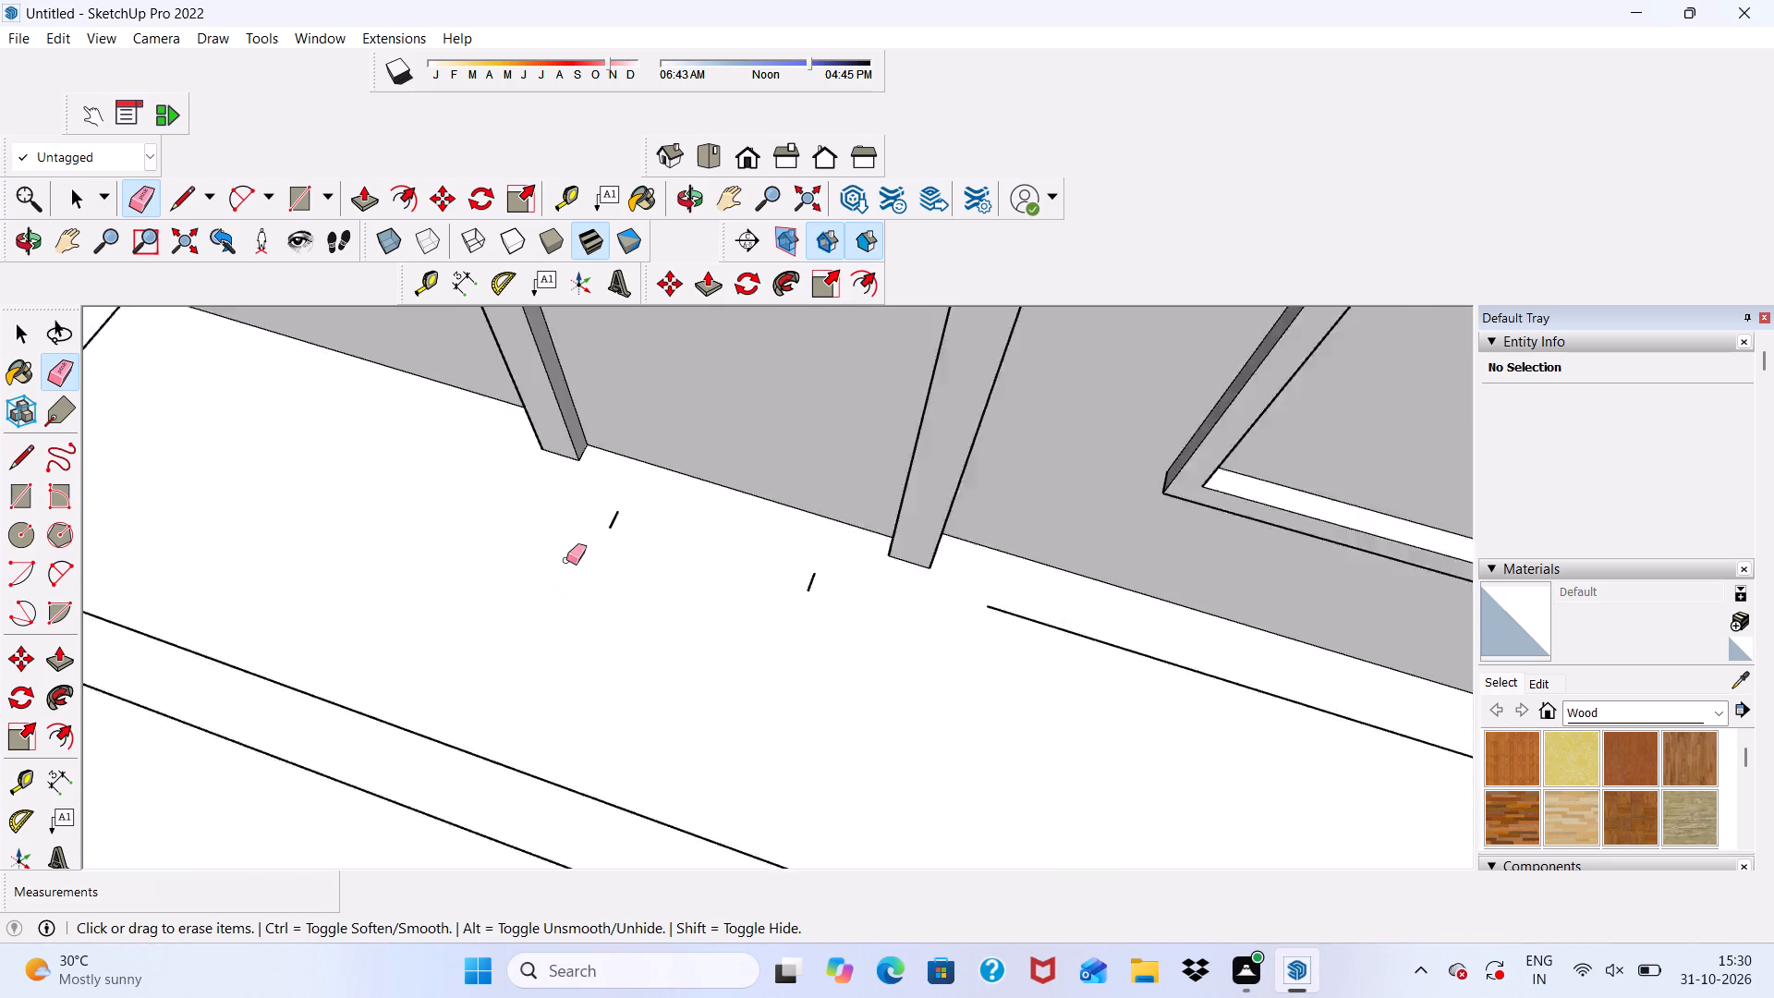
{"action": "scroll", "coordinate": [566, 560], "scroll_direction": "up", "scroll_amount": 5}
{"action": "left_click_drag", "start_coordinate": [620, 511], "coordinate": [630, 518]}
{"action": "left_click_drag", "start_coordinate": [888, 587], "coordinate": [910, 628]}
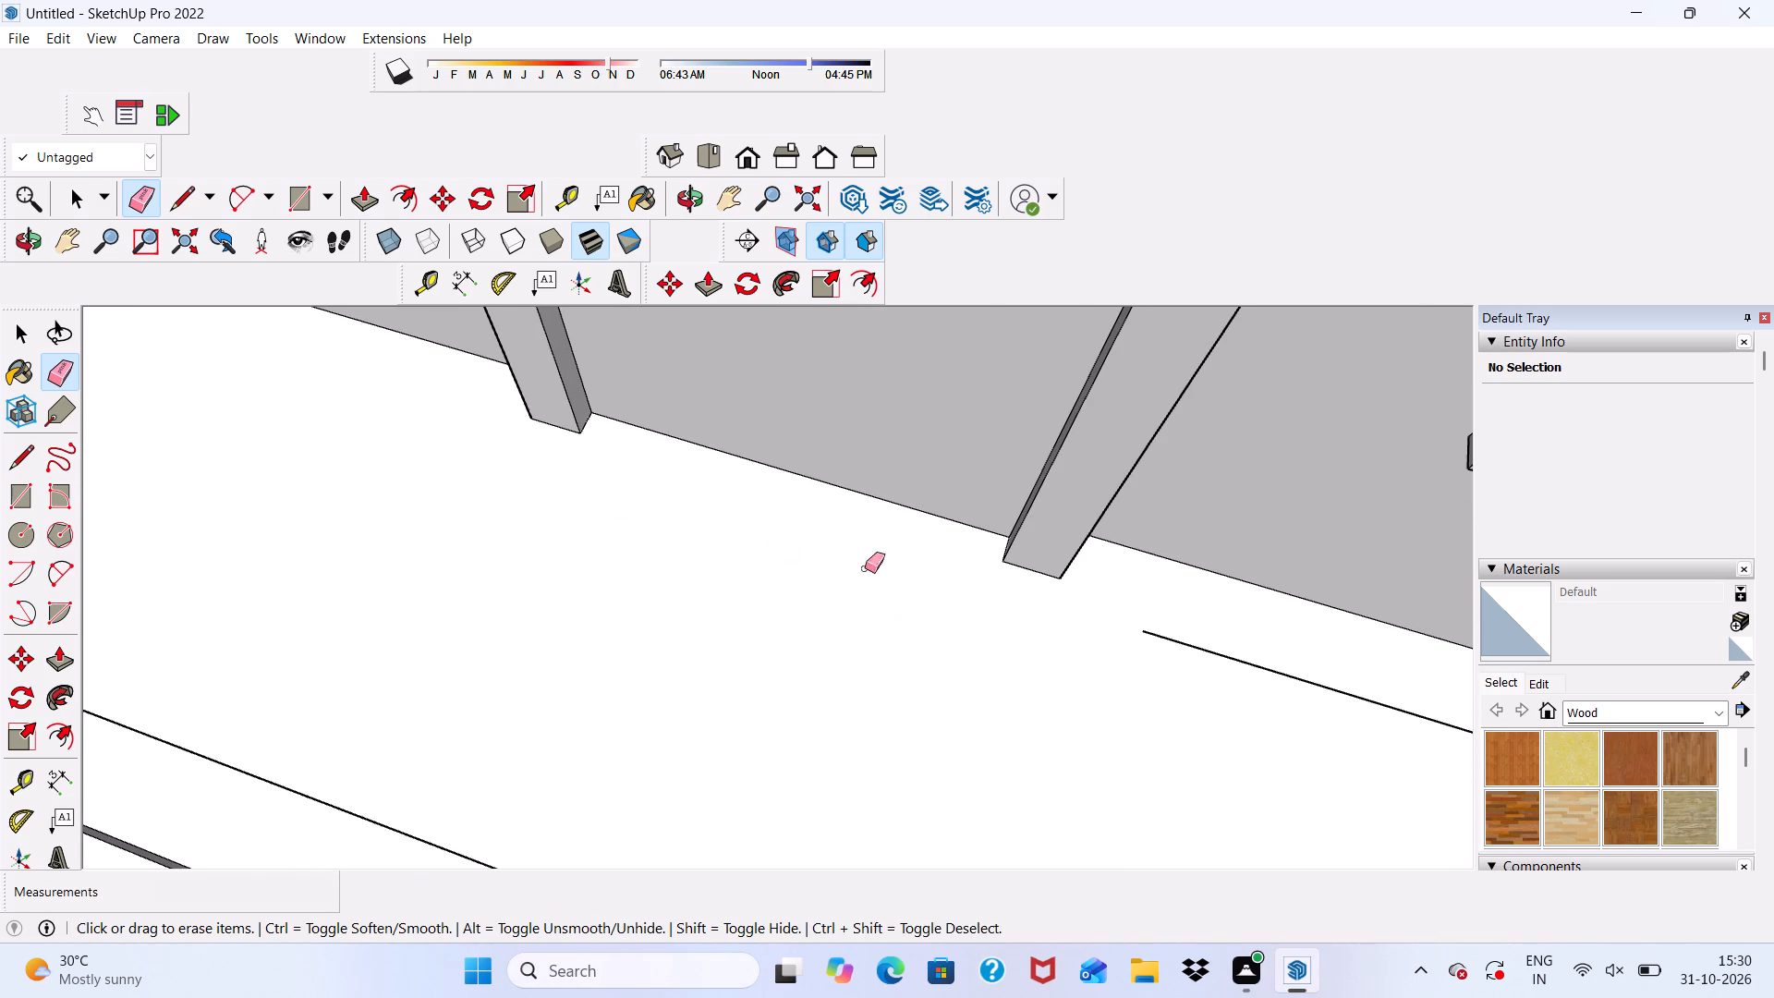
Erase the remaining back edge of the offset outline running along the wall beneath the lowest balcony's window.
{"action": "scroll", "coordinate": [734, 529], "scroll_direction": "down", "scroll_amount": 12}
{"action": "middle_click_drag", "start_coordinate": [1140, 758], "coordinate": [1150, 634]}
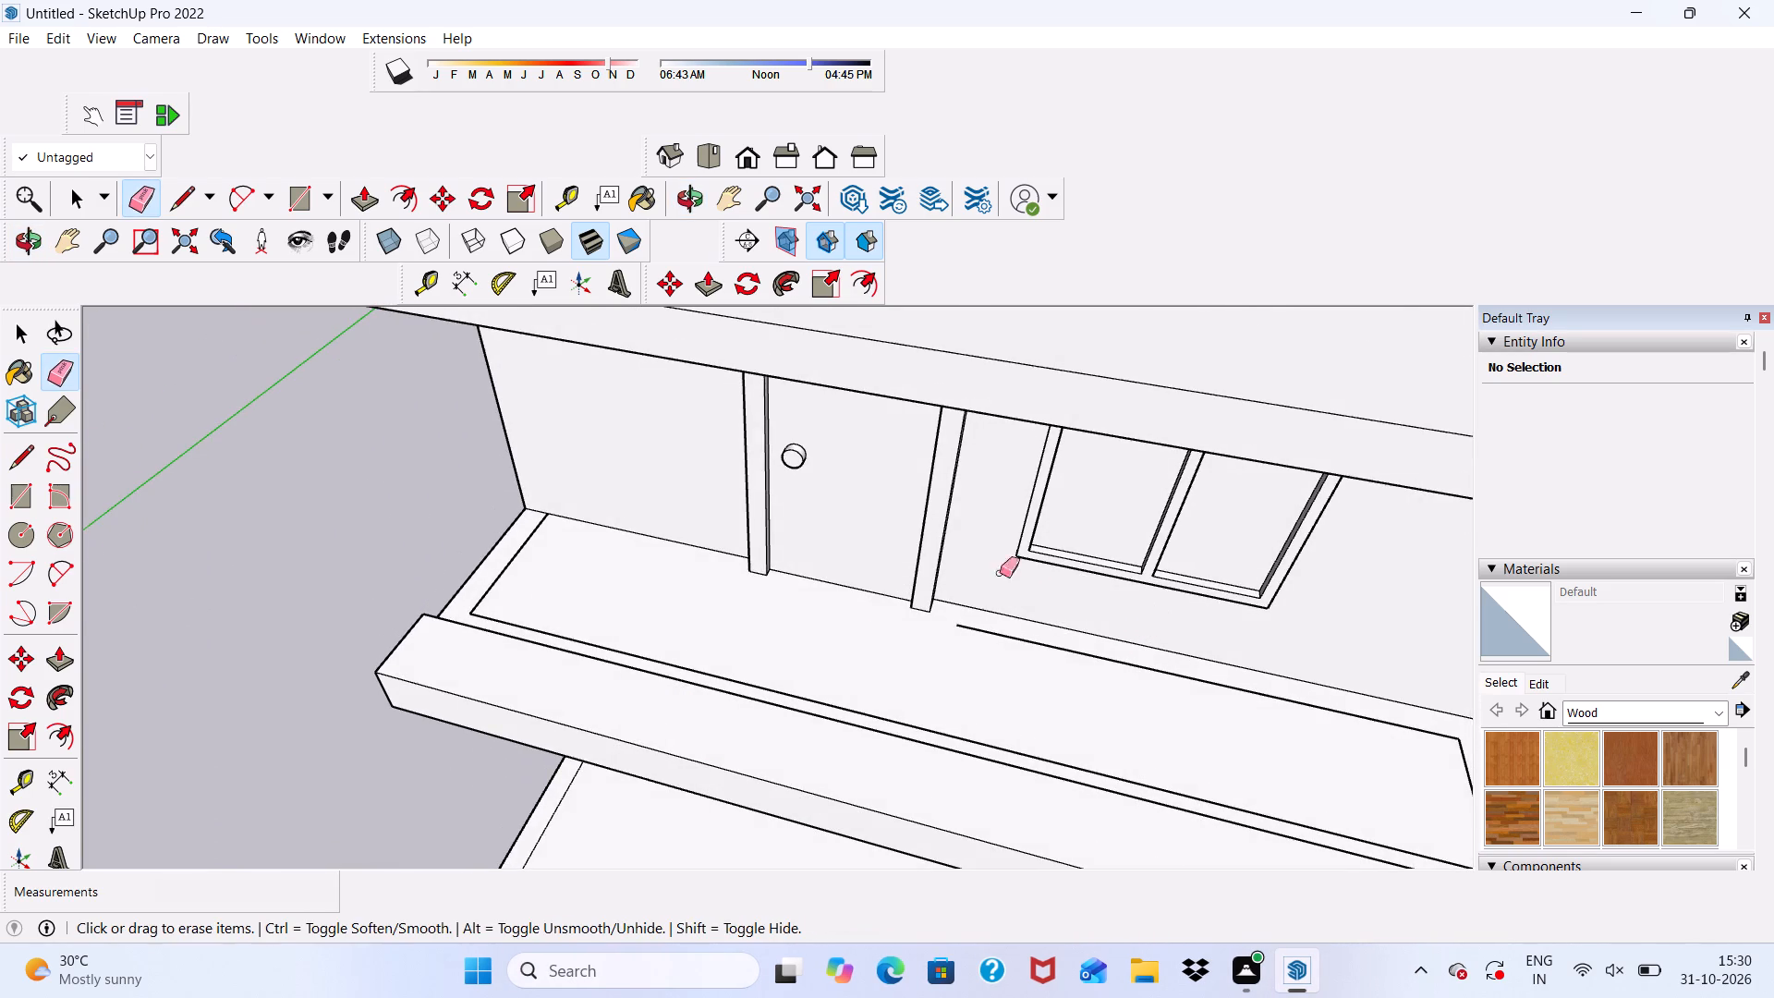
{"action": "scroll", "coordinate": [901, 591], "scroll_direction": "down", "scroll_amount": 3}
{"action": "middle_click_drag", "start_coordinate": [833, 660], "coordinate": [996, 733]}
{"action": "scroll", "coordinate": [1008, 698], "scroll_direction": "down", "scroll_amount": 1}
{"action": "scroll", "coordinate": [1096, 504], "scroll_direction": "up", "scroll_amount": 10}
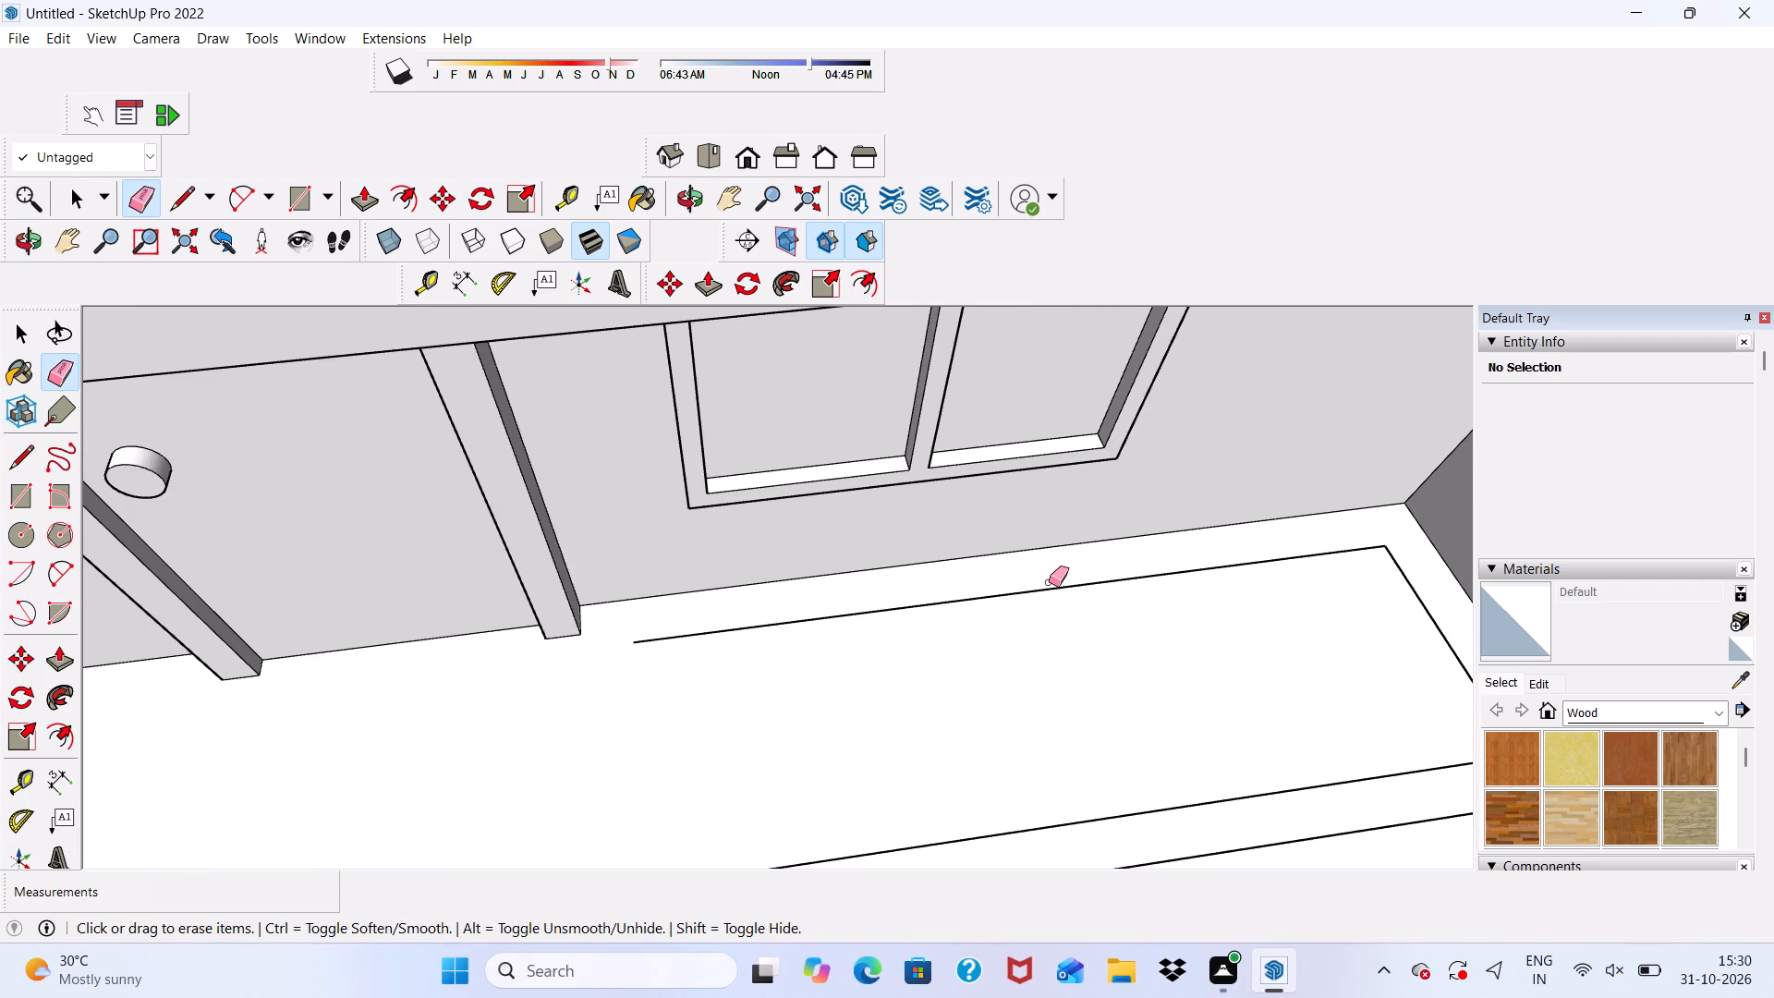
{"action": "left_click_drag", "start_coordinate": [1049, 582], "coordinate": [1048, 595]}
{"action": "scroll", "coordinate": [957, 571], "scroll_direction": "down", "scroll_amount": 5}
{"action": "key", "text": "space"}
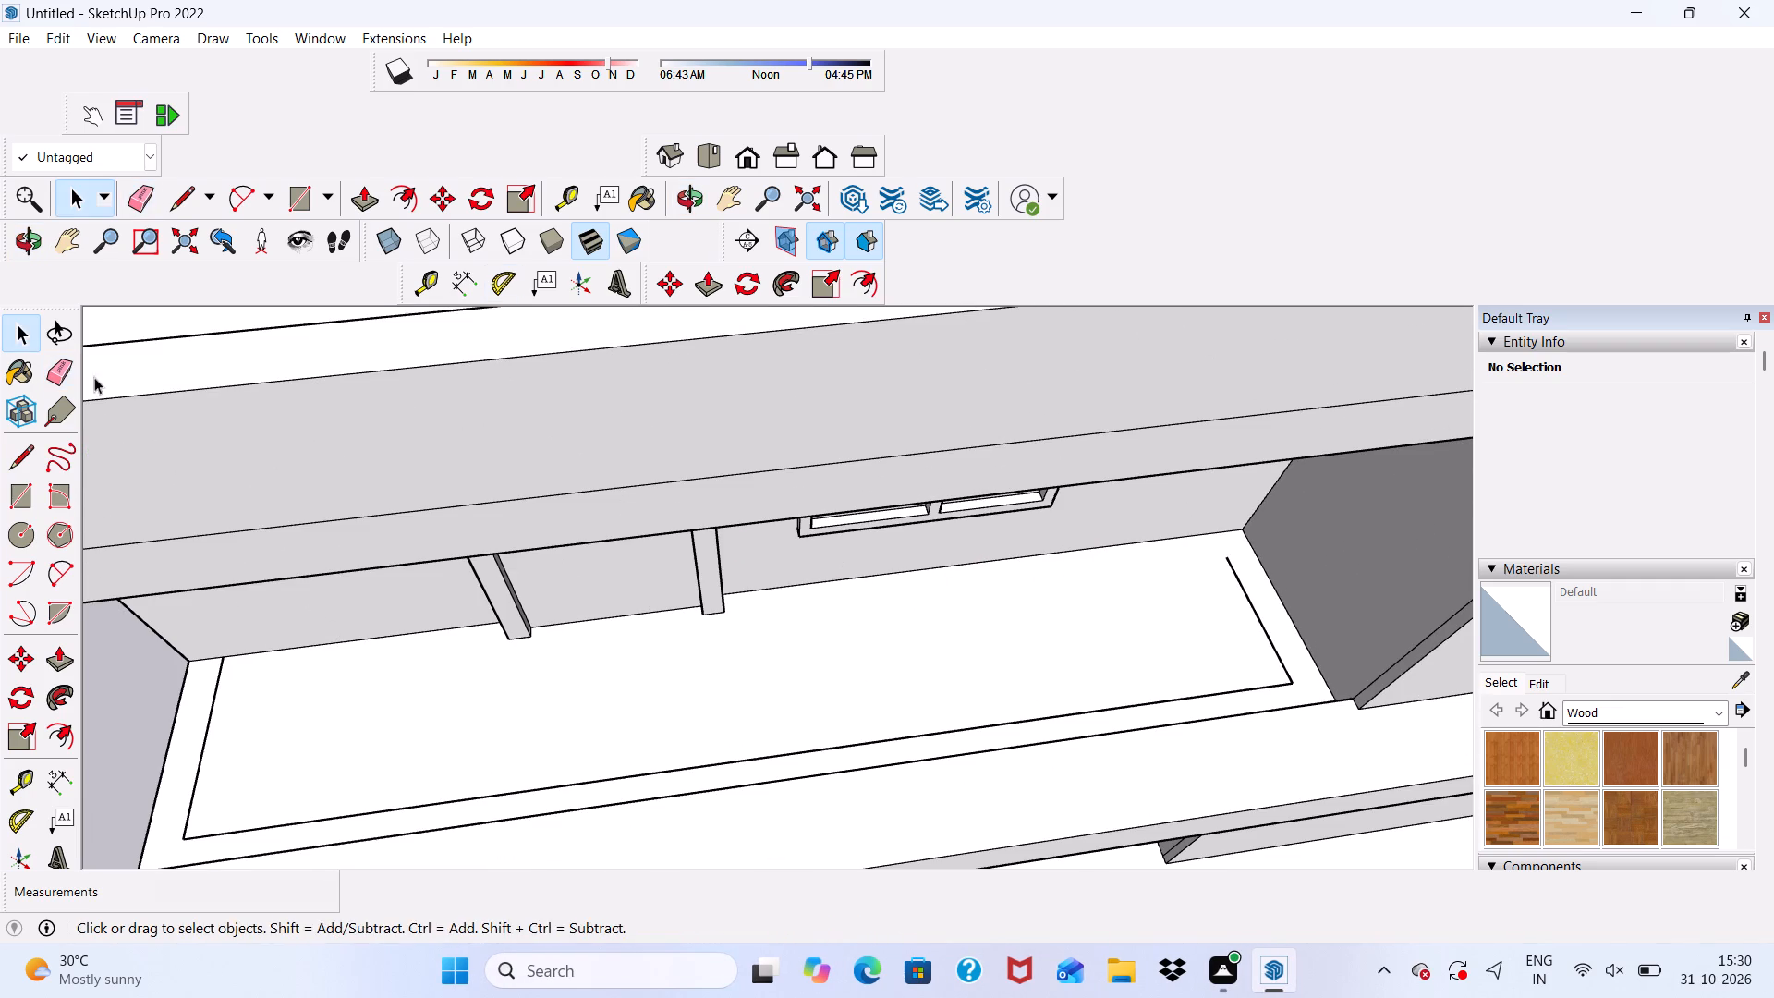
Draw a line extending the inner parapet edge beside the tall side wall up to the house wall on the lowest balcony.
{"action": "left_click", "coordinate": [2, 465]}
{"action": "scroll", "coordinate": [1749, 533], "scroll_direction": "up", "scroll_amount": 3}
{"action": "scroll", "coordinate": [1176, 465], "scroll_direction": "up", "scroll_amount": 4}
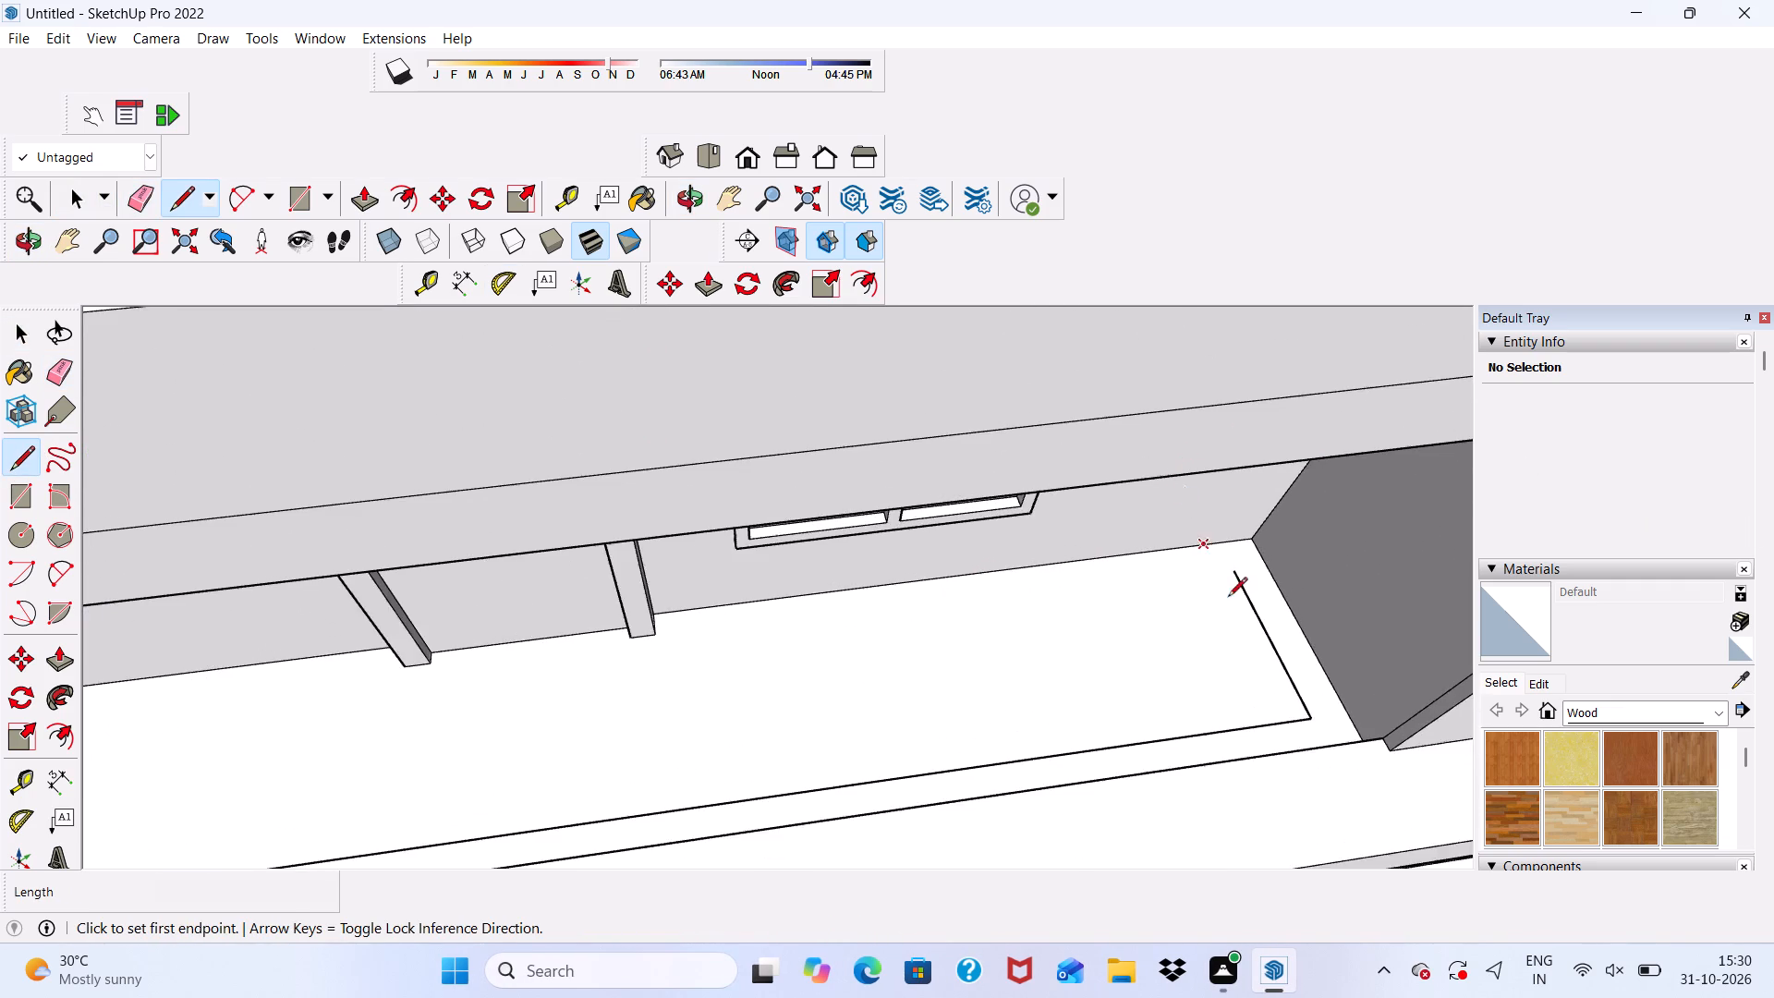
{"action": "scroll", "coordinate": [1228, 598], "scroll_direction": "up", "scroll_amount": 17}
{"action": "left_click", "coordinate": [1230, 551]}
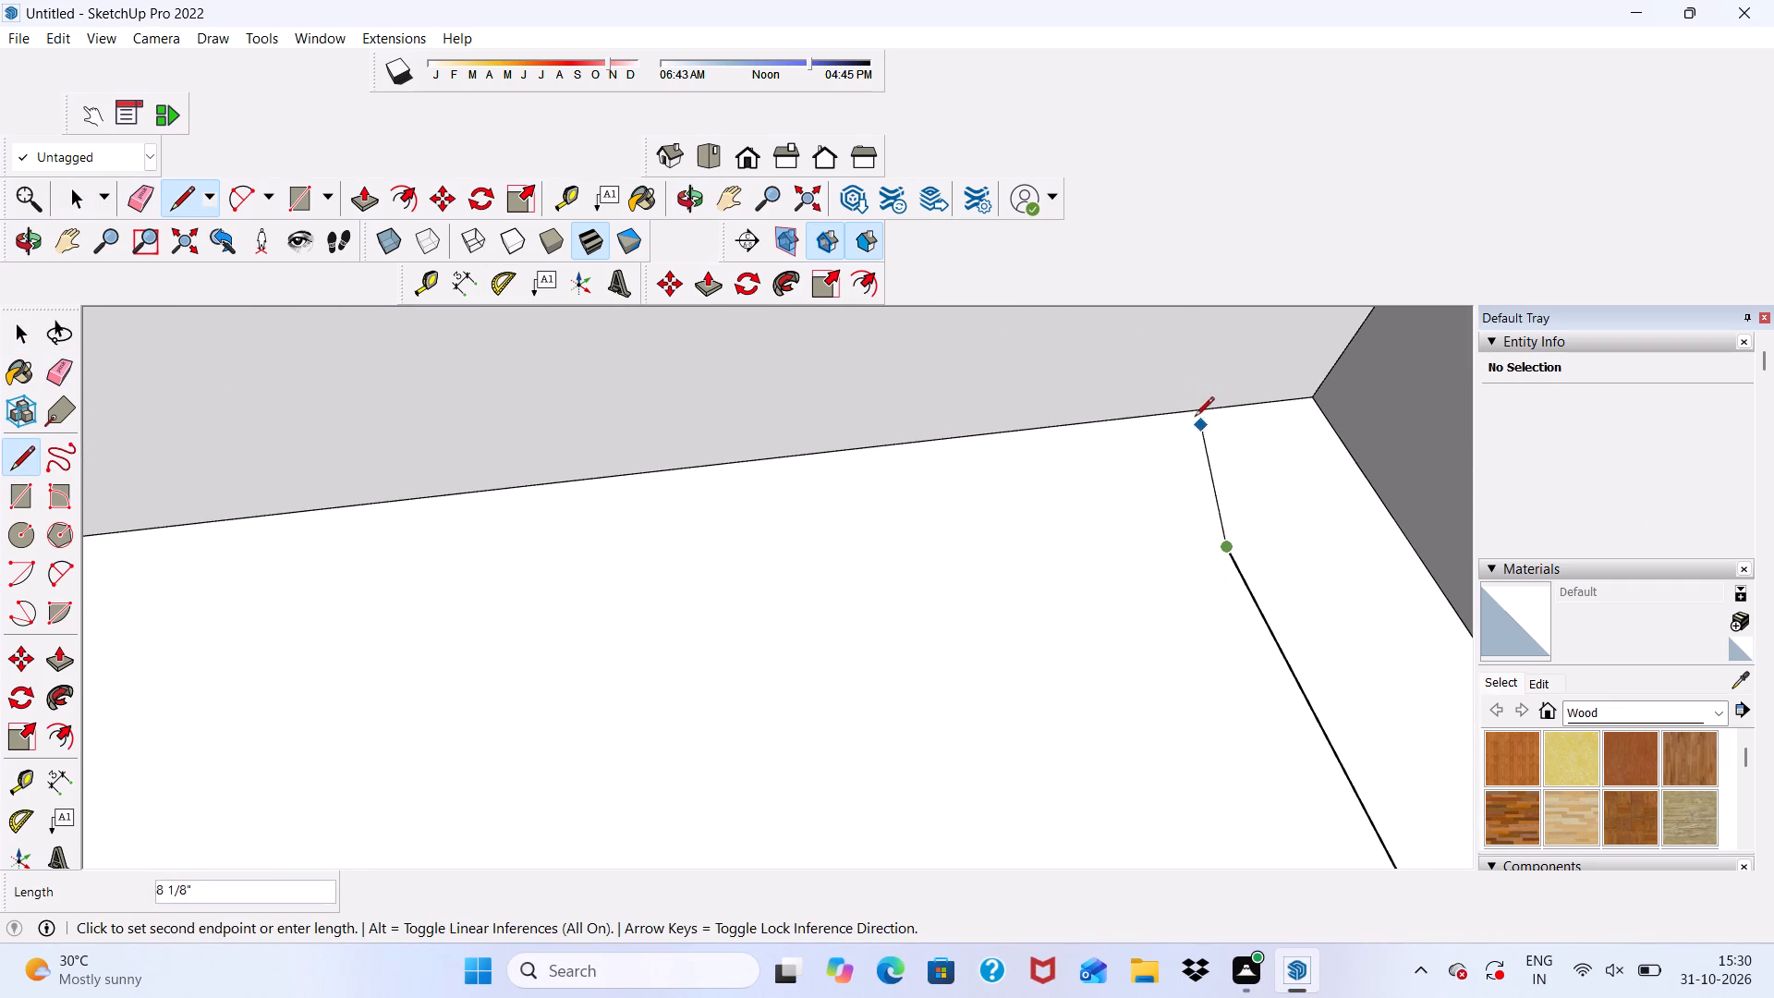
{"action": "left_click", "coordinate": [1146, 420]}
{"action": "scroll", "coordinate": [1150, 386], "scroll_direction": "down", "scroll_amount": 15}
{"action": "key", "text": "space"}
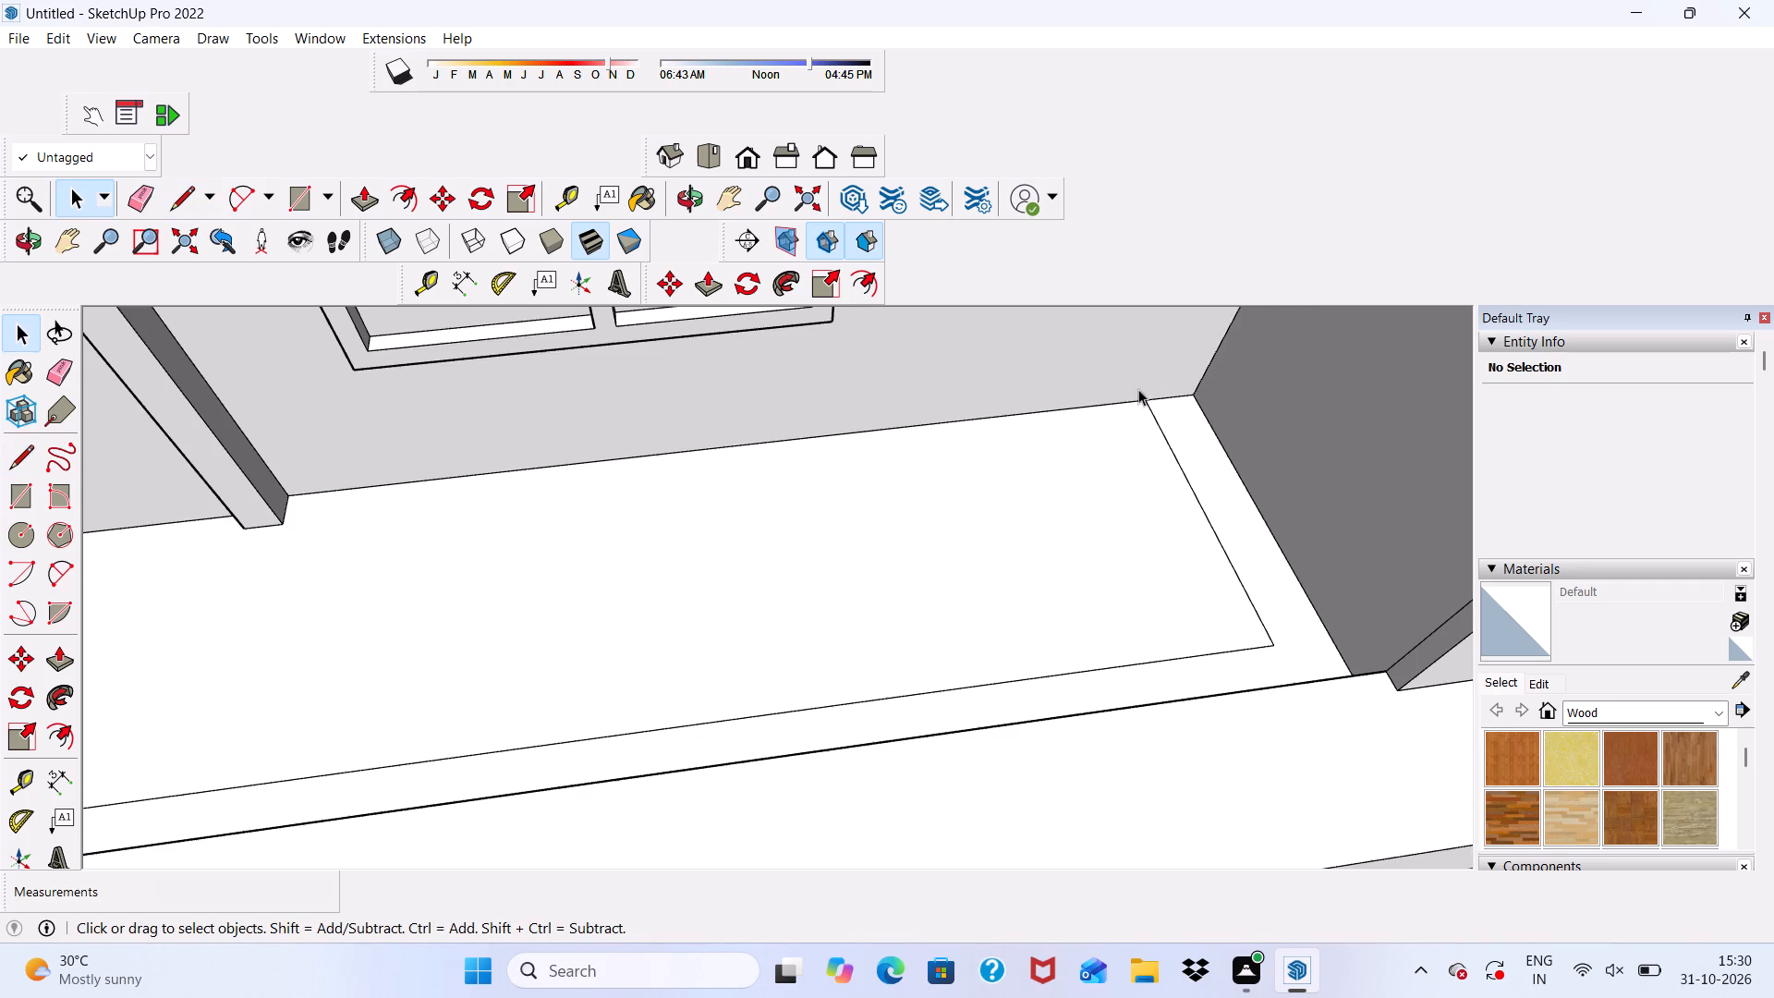
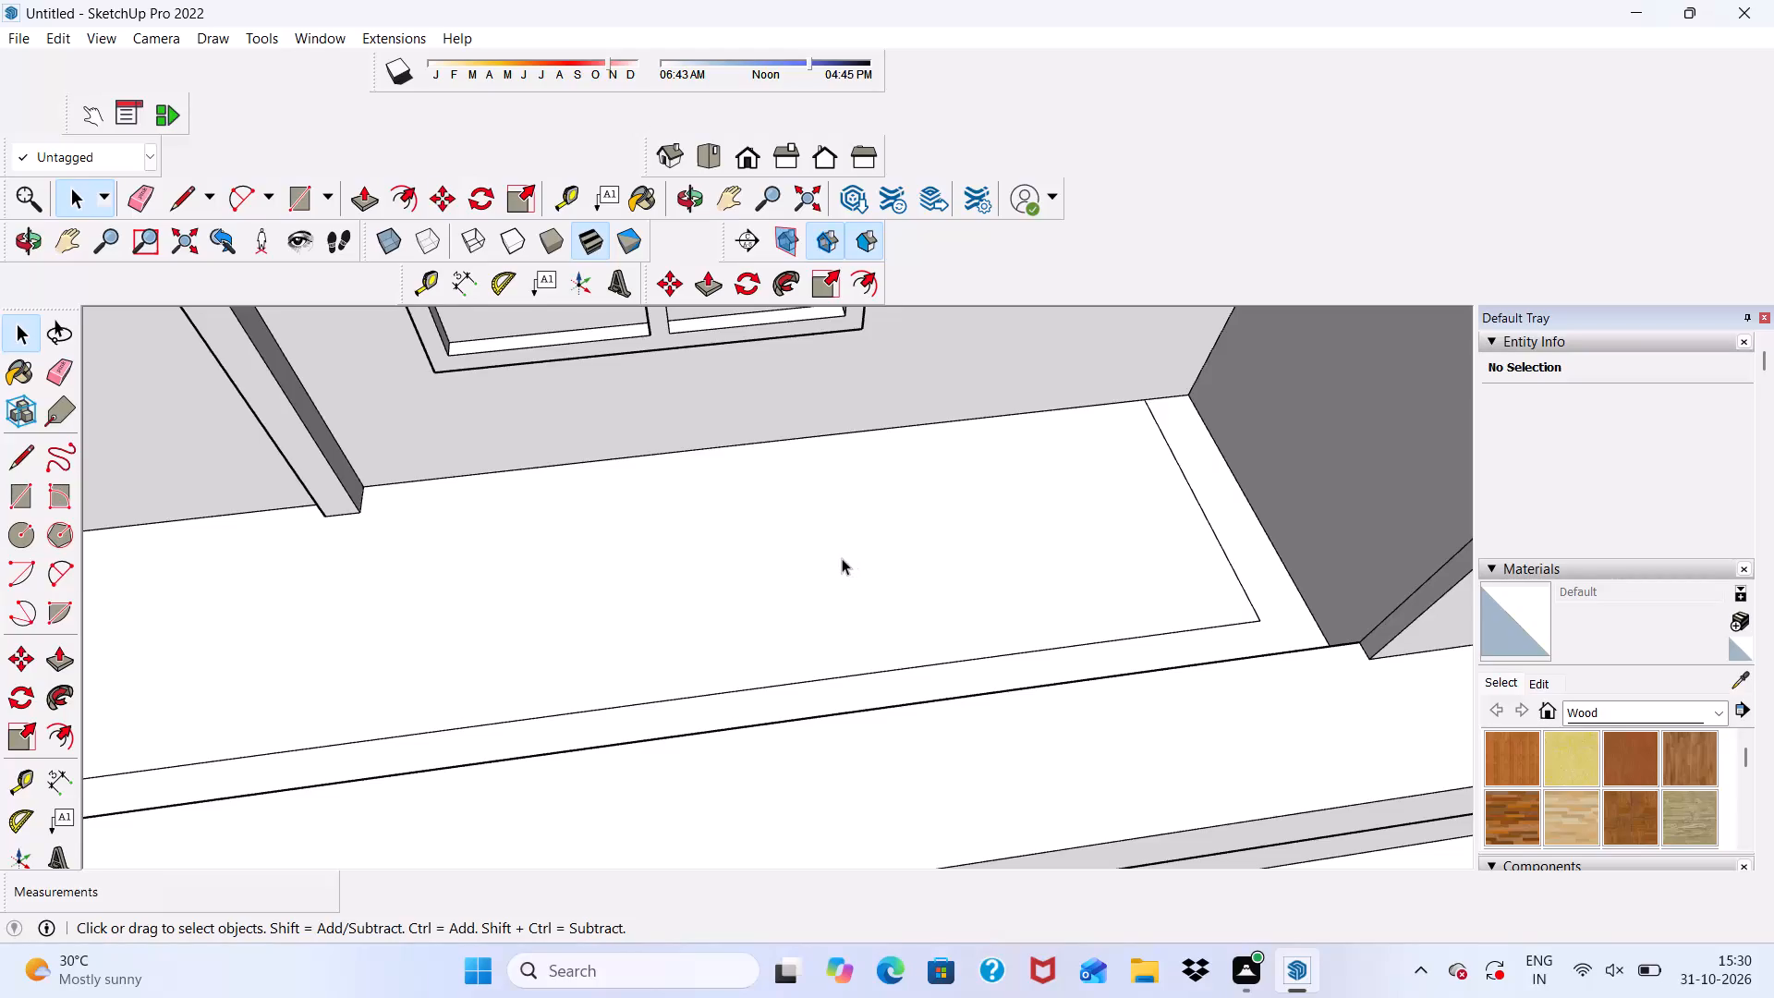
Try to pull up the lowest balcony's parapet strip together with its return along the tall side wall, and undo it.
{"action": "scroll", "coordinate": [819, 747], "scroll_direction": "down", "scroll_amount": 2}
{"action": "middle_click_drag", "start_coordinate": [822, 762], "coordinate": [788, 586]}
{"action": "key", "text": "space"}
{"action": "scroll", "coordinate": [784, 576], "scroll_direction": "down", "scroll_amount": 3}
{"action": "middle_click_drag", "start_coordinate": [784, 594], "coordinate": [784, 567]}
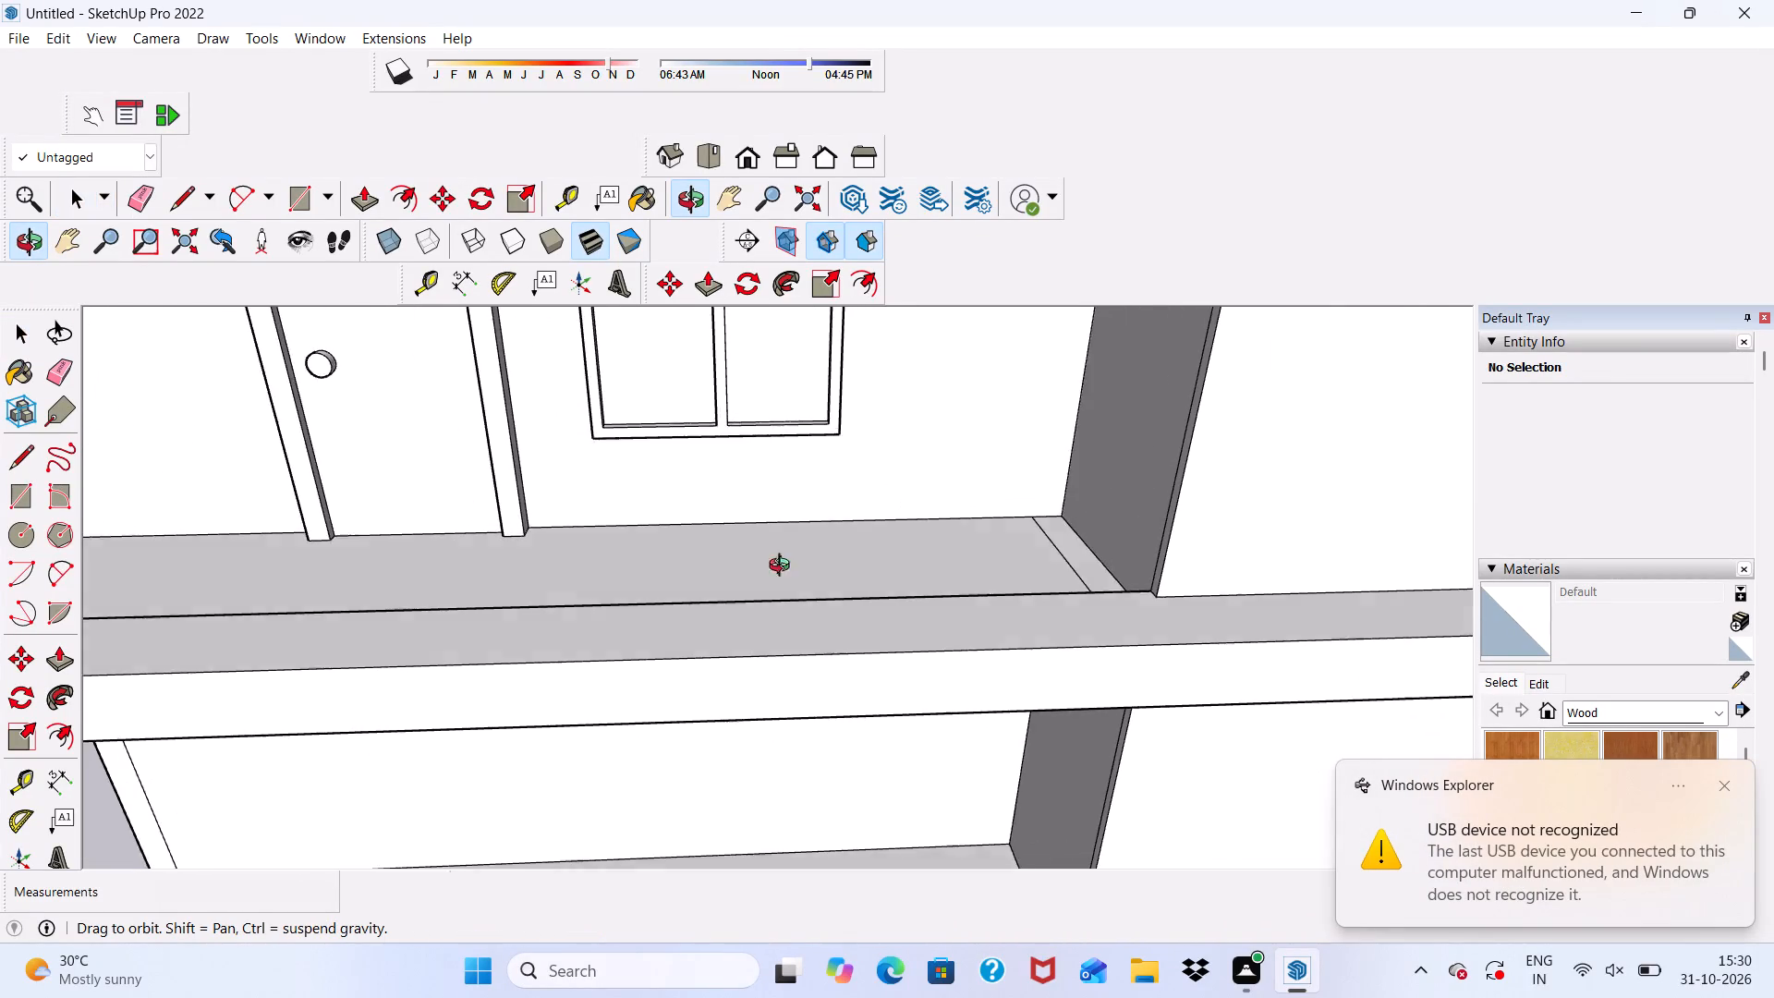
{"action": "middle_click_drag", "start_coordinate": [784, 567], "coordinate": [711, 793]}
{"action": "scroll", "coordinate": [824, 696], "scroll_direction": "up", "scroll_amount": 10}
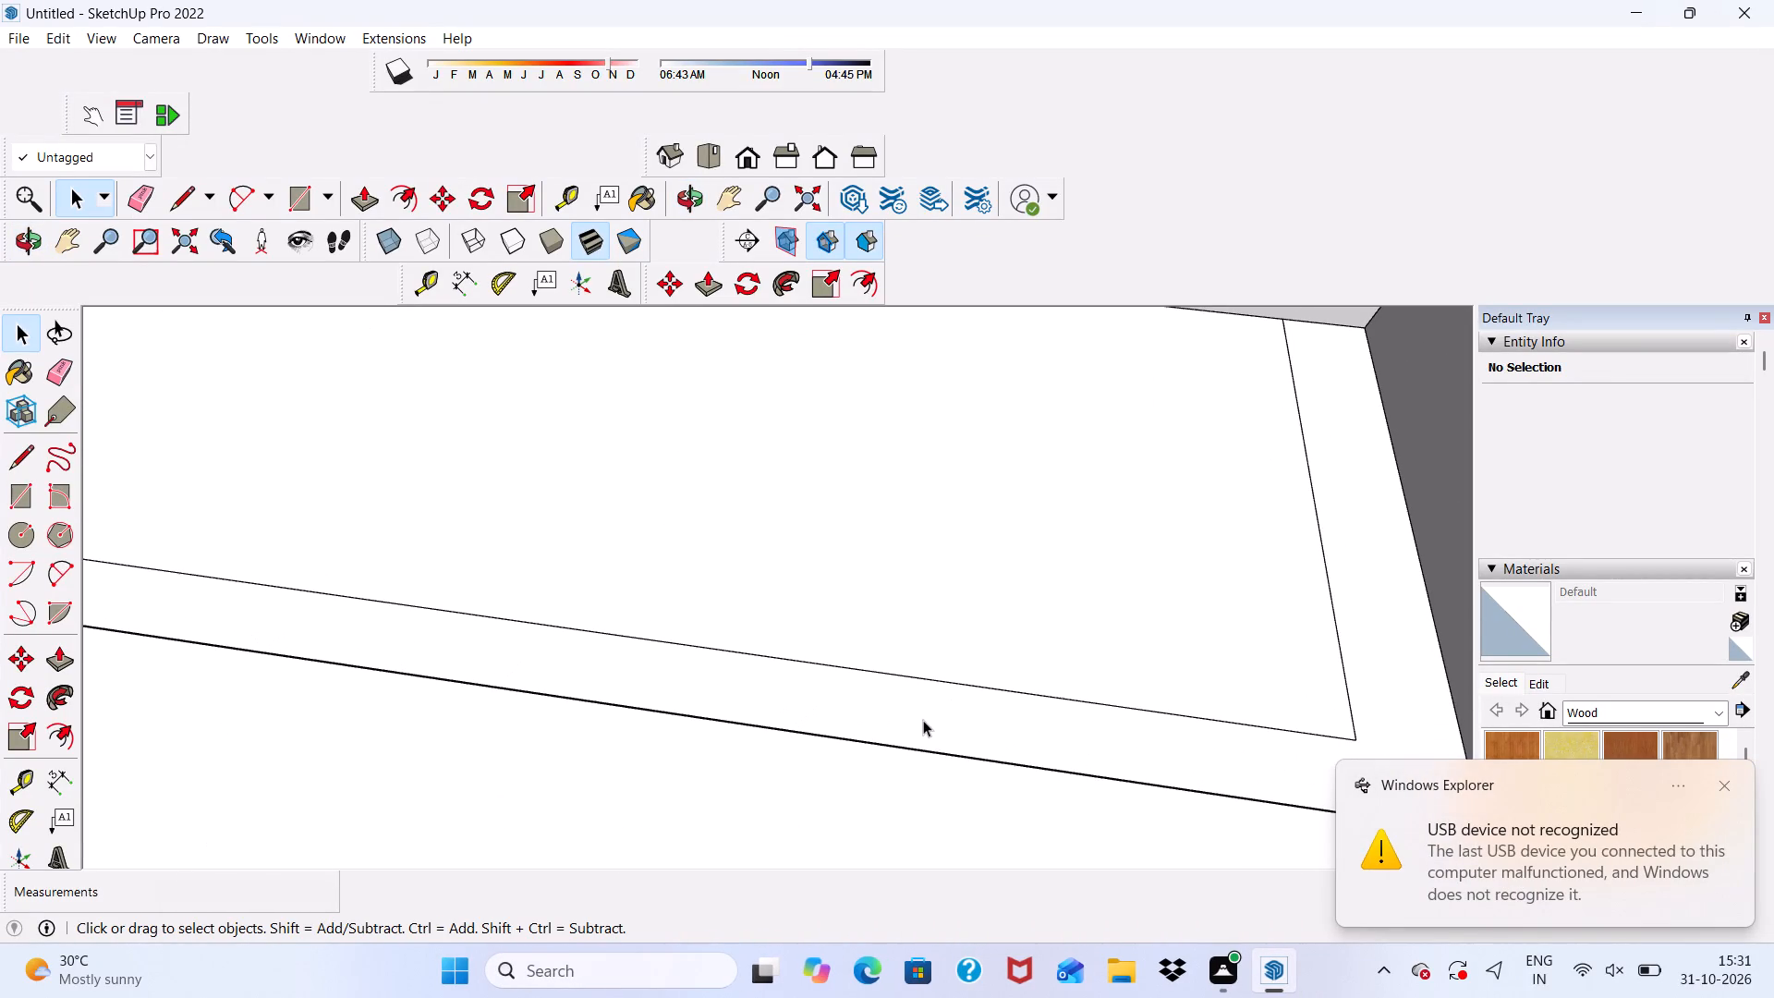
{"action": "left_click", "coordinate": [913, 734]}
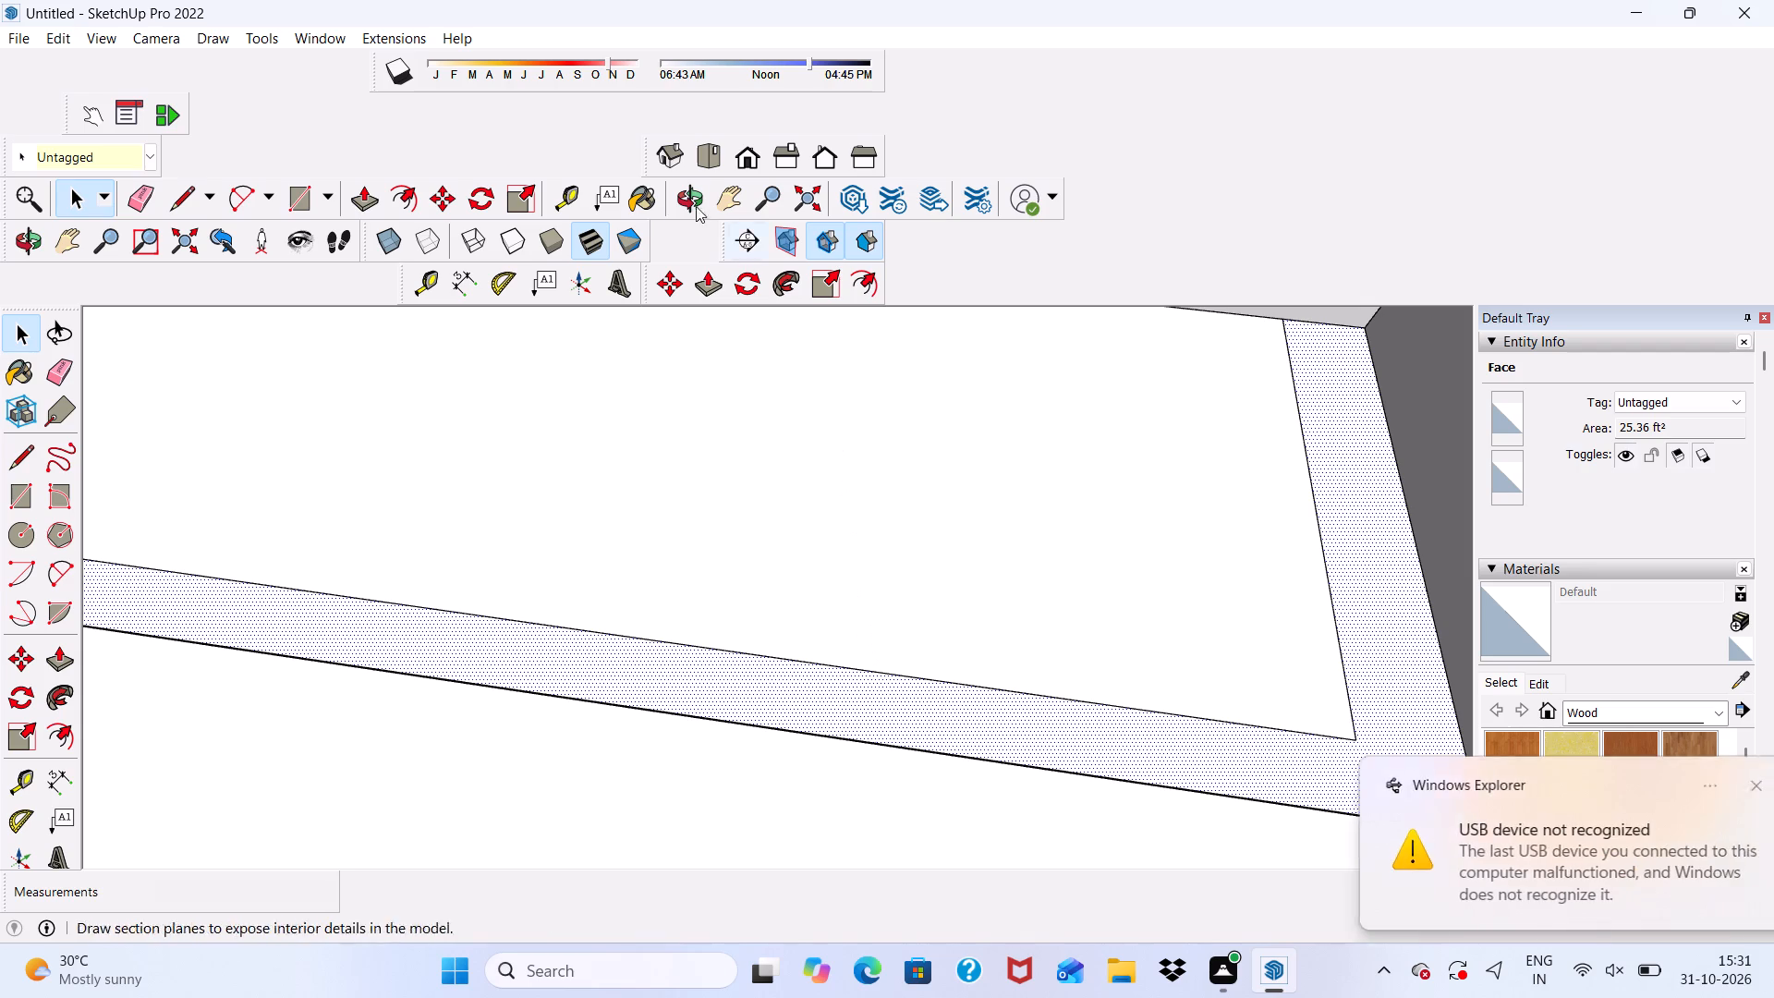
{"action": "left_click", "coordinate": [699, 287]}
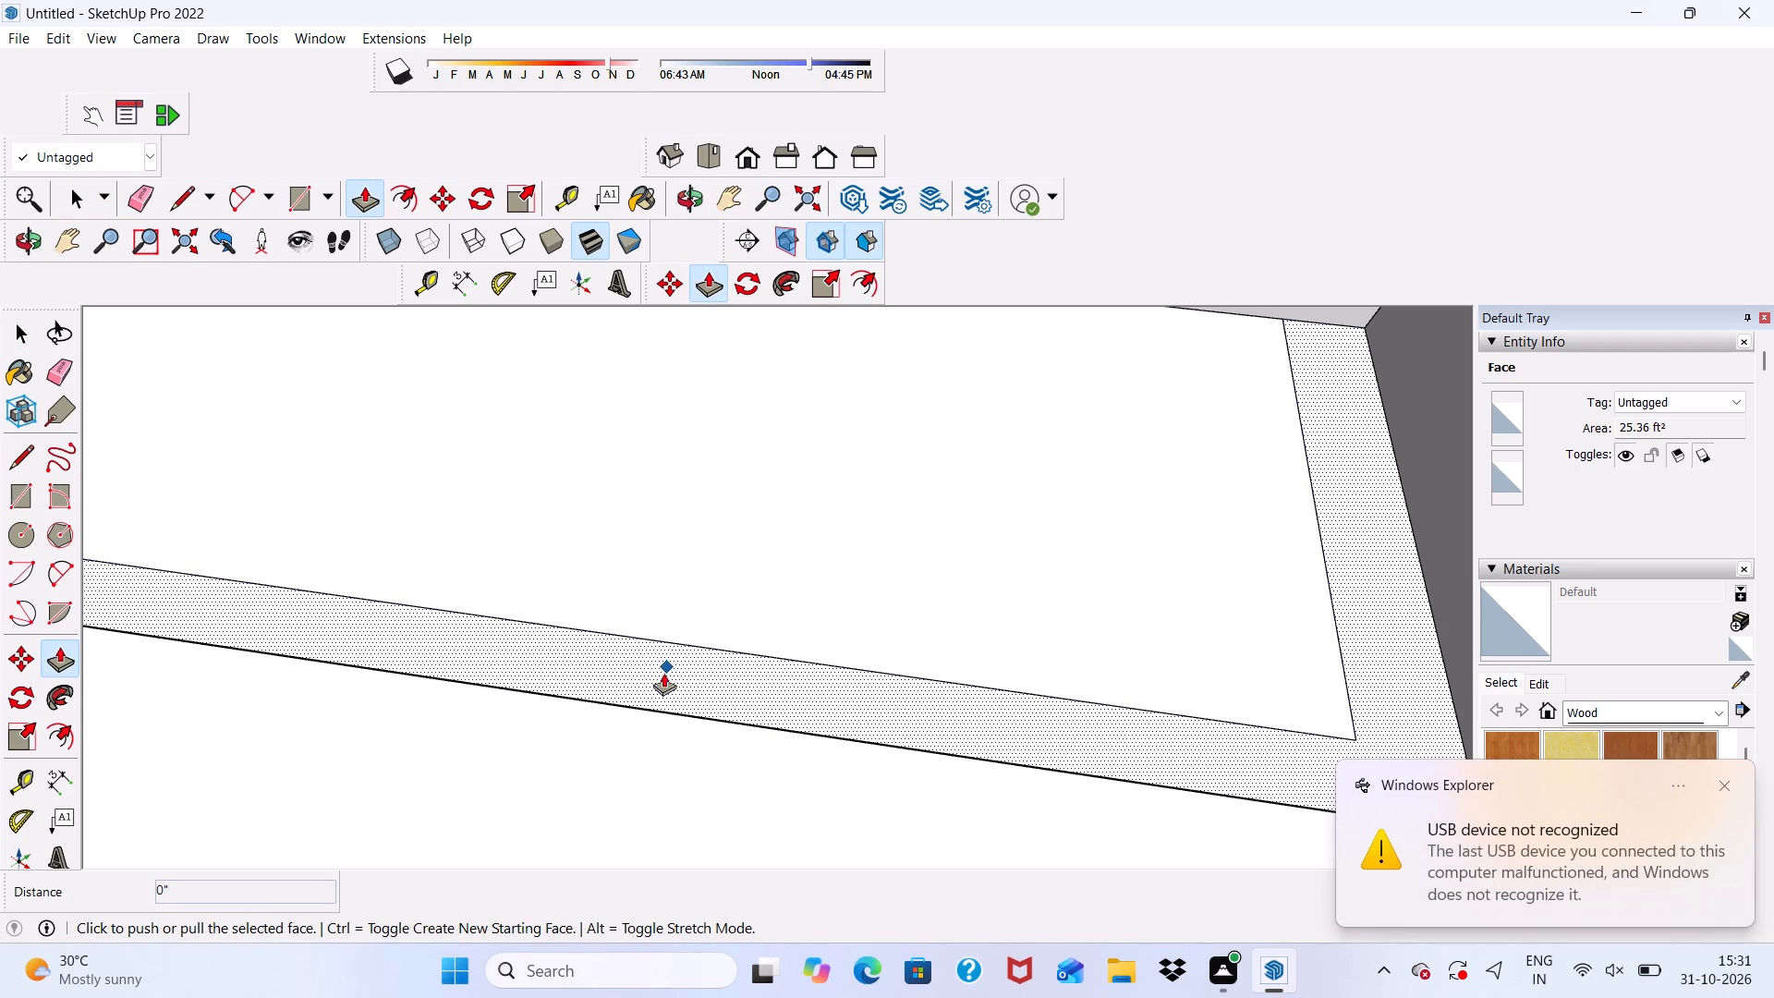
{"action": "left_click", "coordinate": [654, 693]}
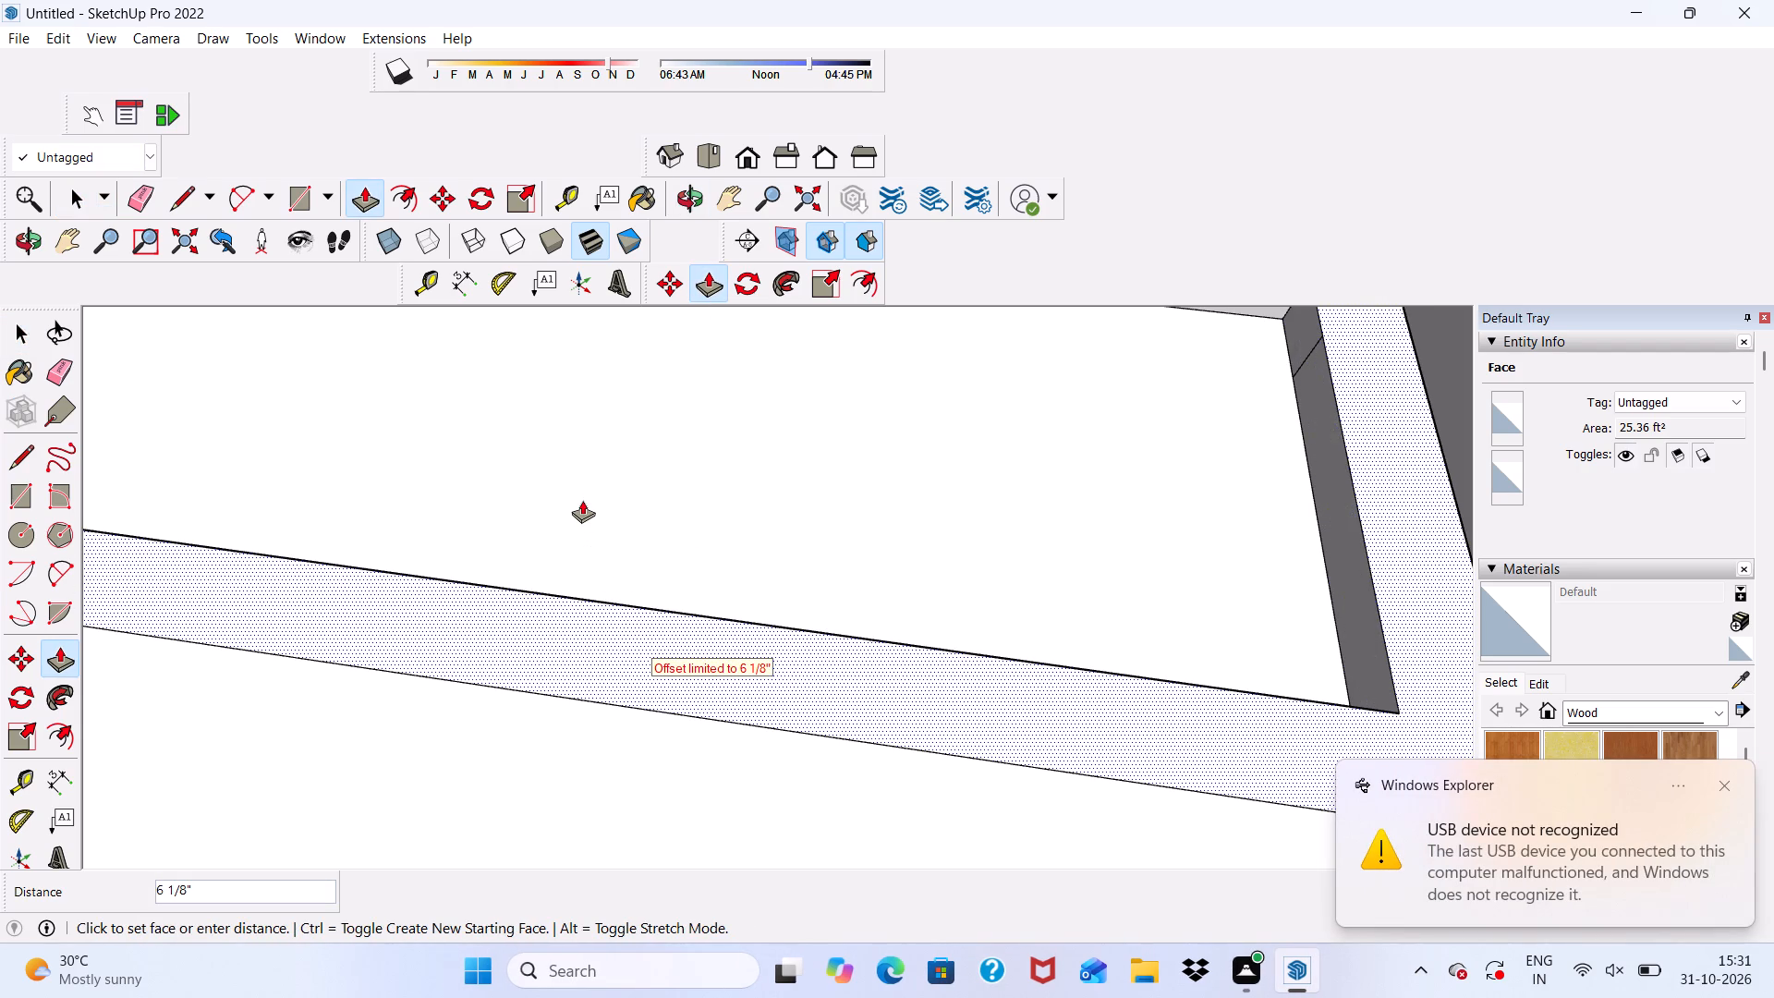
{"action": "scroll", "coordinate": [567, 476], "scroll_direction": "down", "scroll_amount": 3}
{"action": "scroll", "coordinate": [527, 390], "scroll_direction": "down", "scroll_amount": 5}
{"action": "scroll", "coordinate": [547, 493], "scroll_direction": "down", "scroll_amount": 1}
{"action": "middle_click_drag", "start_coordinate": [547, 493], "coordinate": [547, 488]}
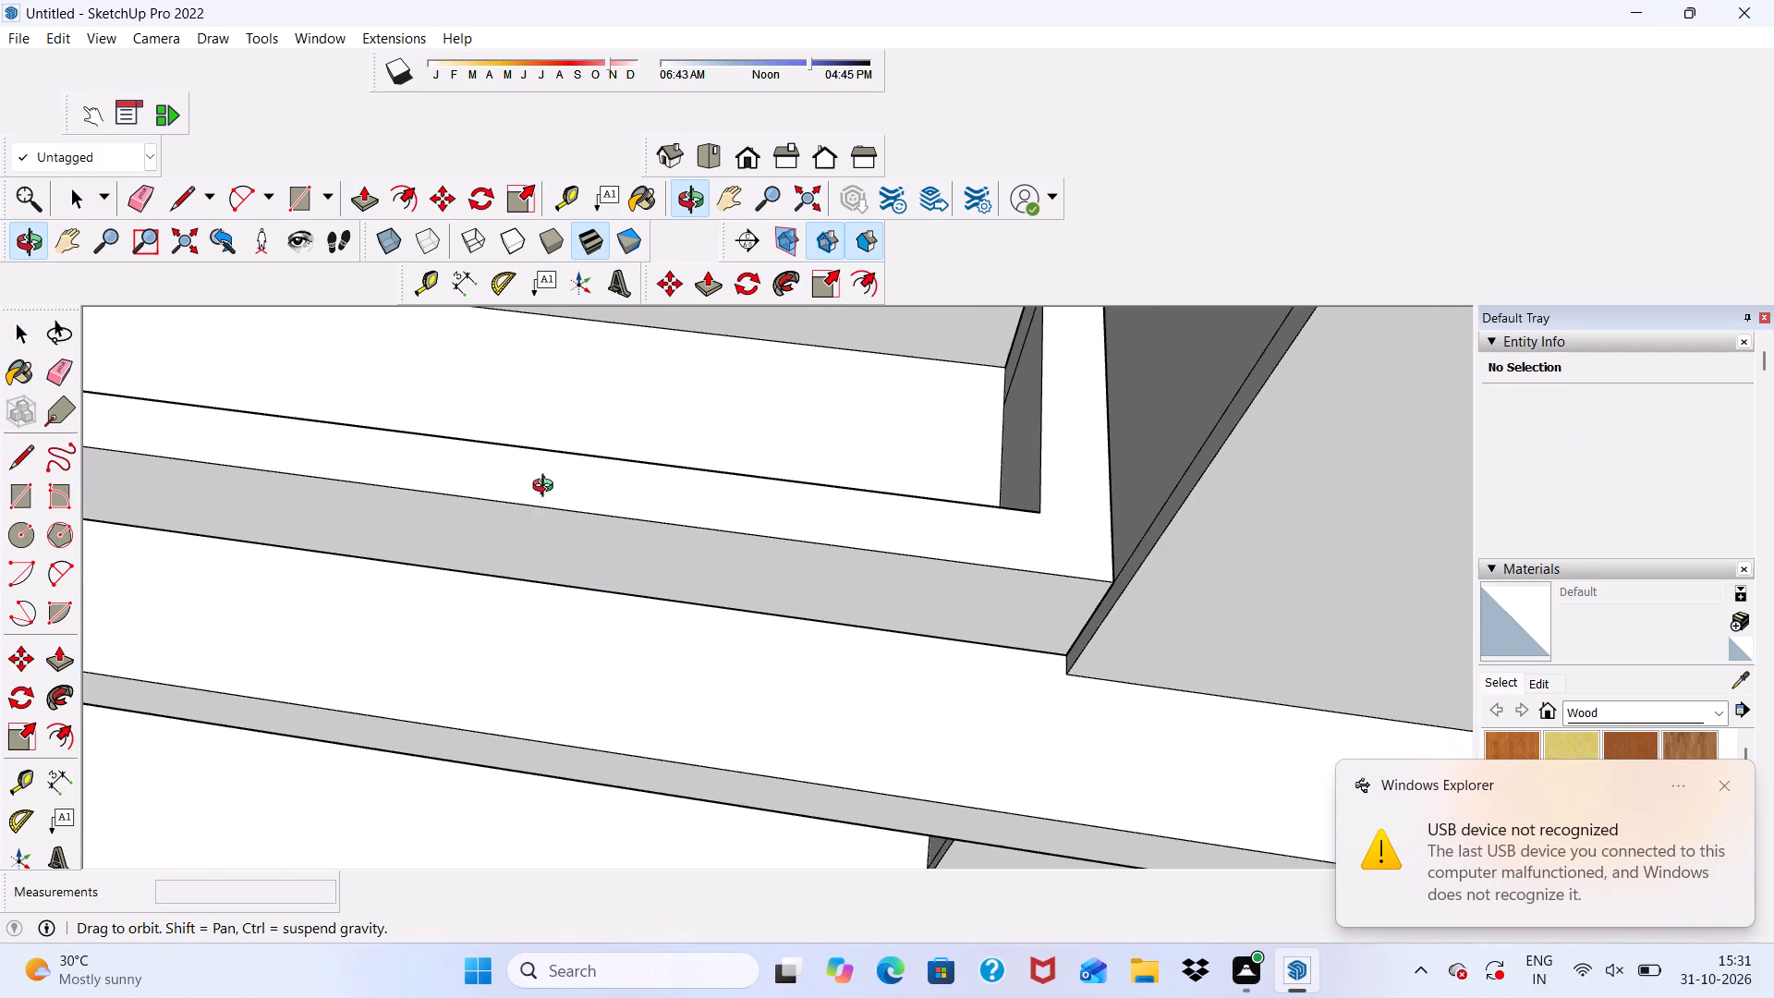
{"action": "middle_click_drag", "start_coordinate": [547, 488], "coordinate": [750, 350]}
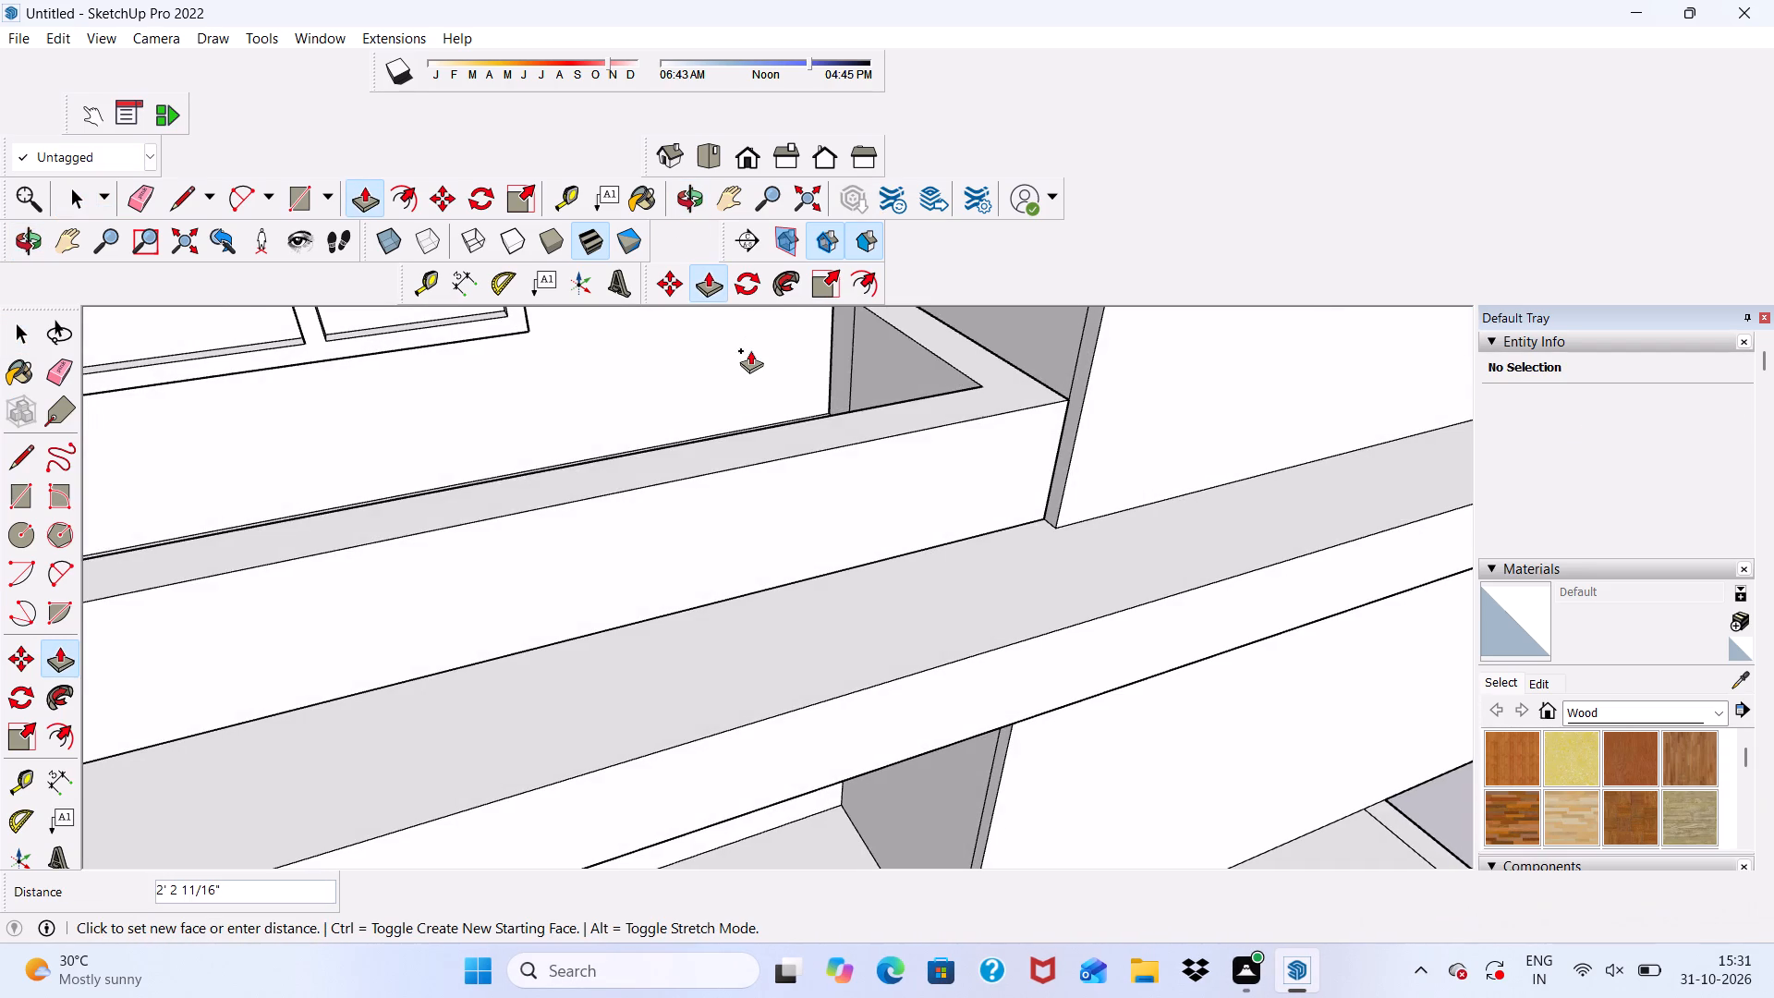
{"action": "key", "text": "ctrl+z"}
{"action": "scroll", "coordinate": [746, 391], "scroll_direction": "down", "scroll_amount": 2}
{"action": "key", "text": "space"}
Draw a line extending the front inner parapet edge from its corner to the tall side wall on the lowest balcony.
{"action": "scroll", "coordinate": [762, 426], "scroll_direction": "down", "scroll_amount": 1}
{"action": "middle_click_drag", "start_coordinate": [765, 430], "coordinate": [777, 493]}
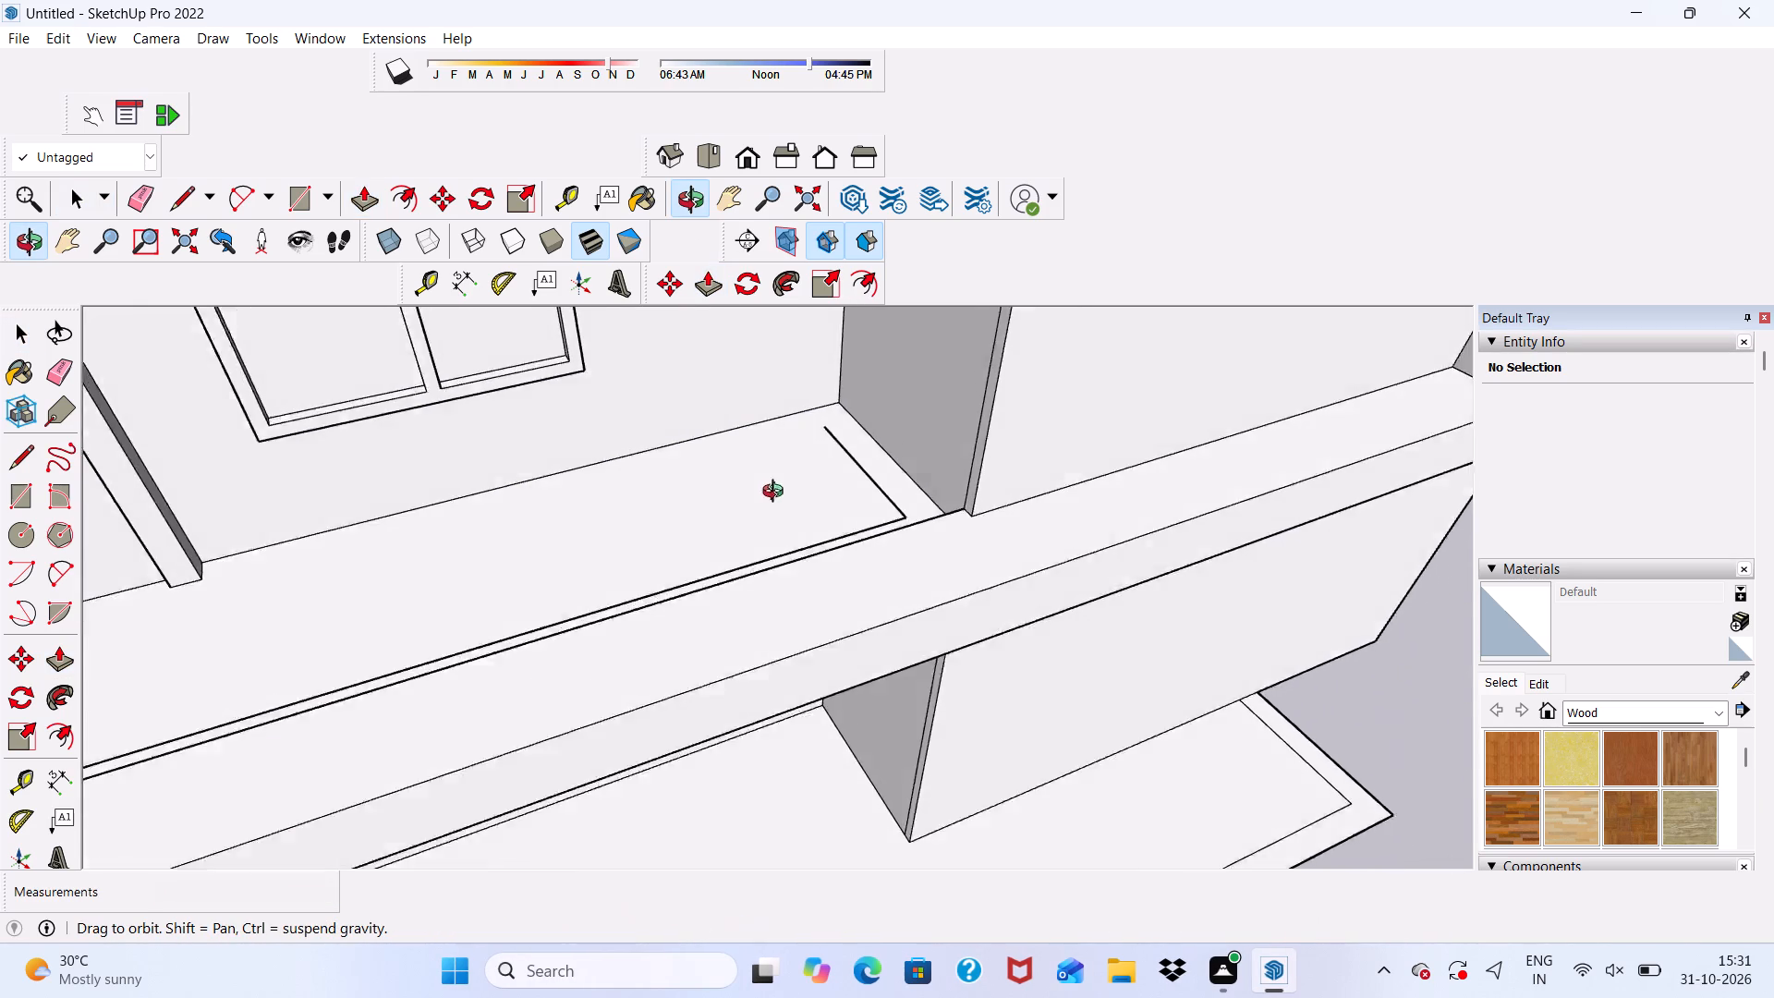
{"action": "middle_click_drag", "start_coordinate": [777, 493], "coordinate": [772, 593]}
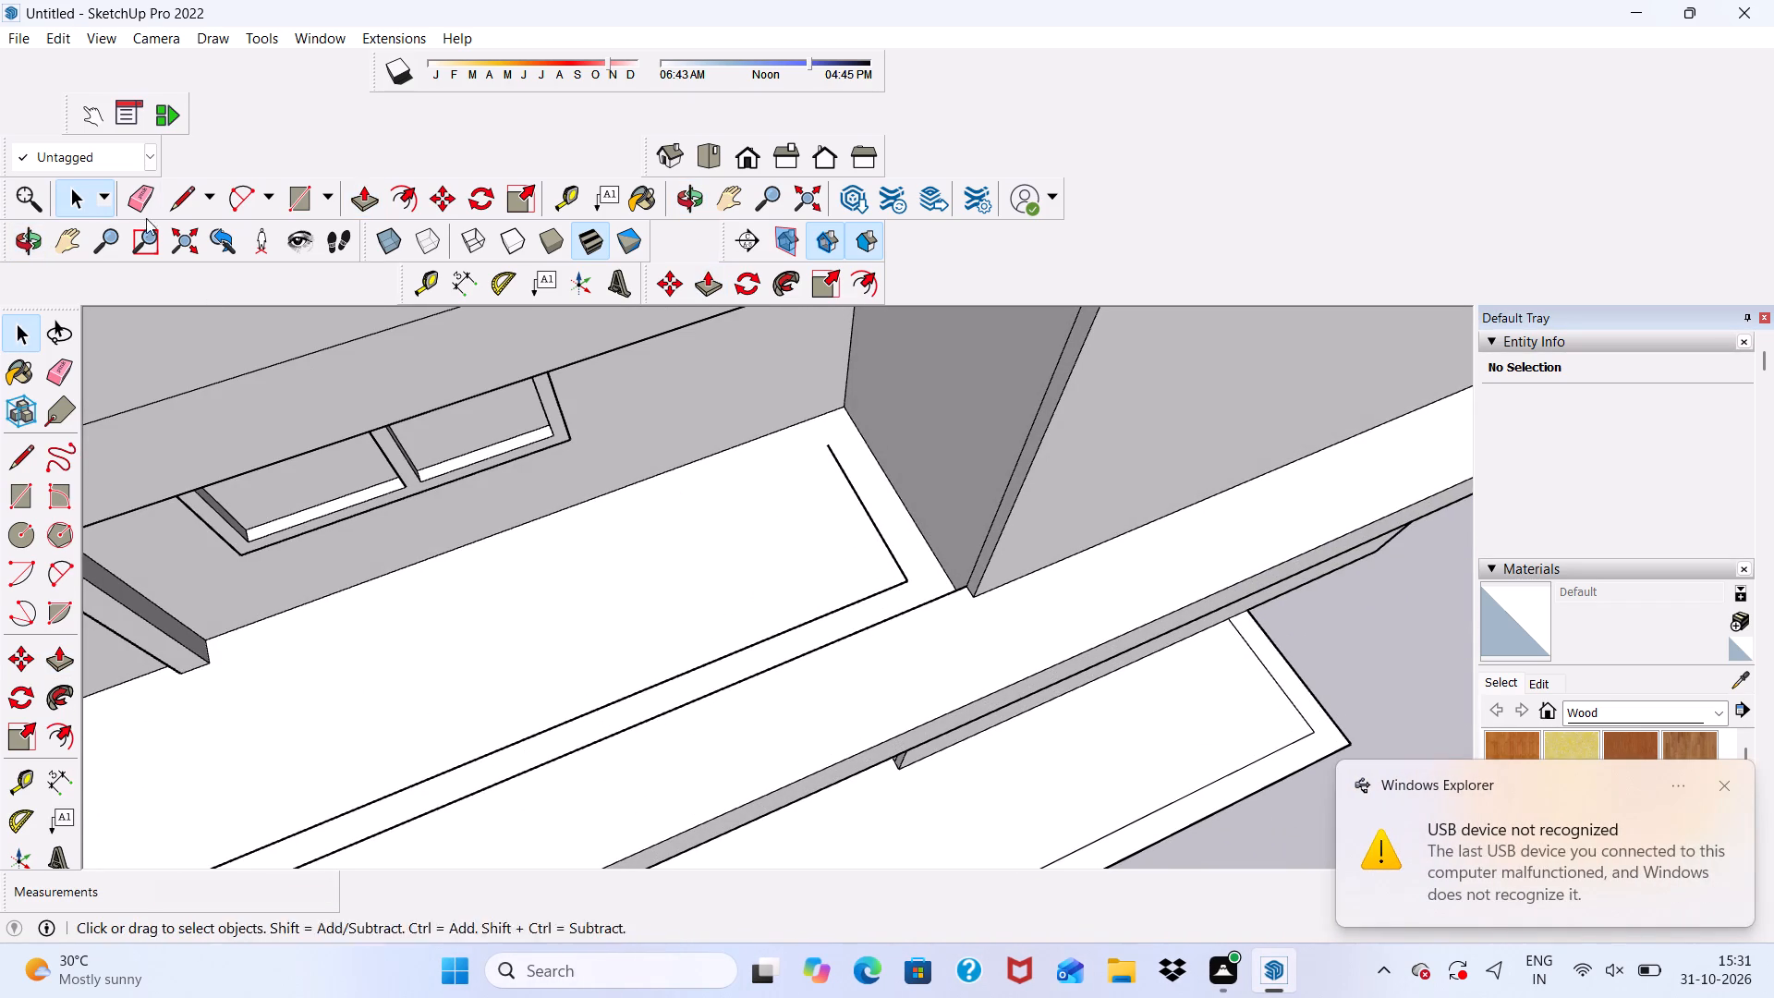
{"action": "left_click", "coordinate": [183, 201]}
{"action": "middle_click_drag", "start_coordinate": [741, 651], "coordinate": [761, 713]}
{"action": "scroll", "coordinate": [920, 649], "scroll_direction": "up", "scroll_amount": 3}
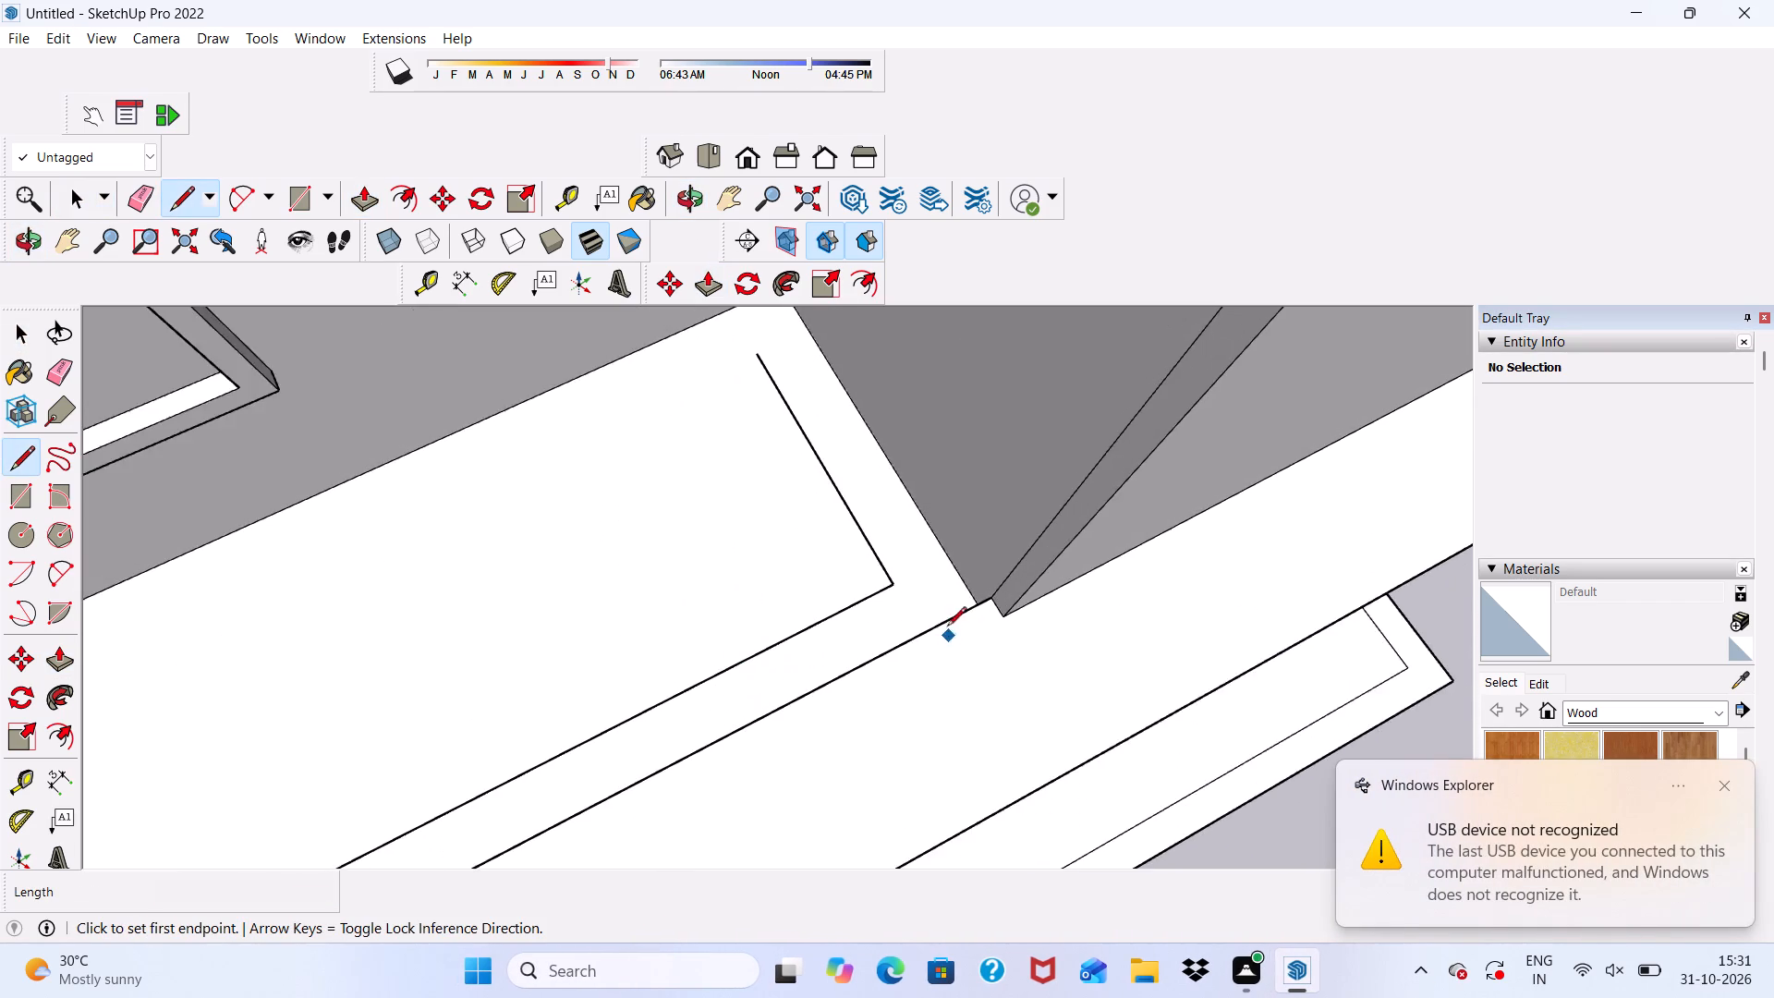
{"action": "scroll", "coordinate": [947, 627], "scroll_direction": "up", "scroll_amount": 10}
{"action": "left_click", "coordinate": [861, 570]}
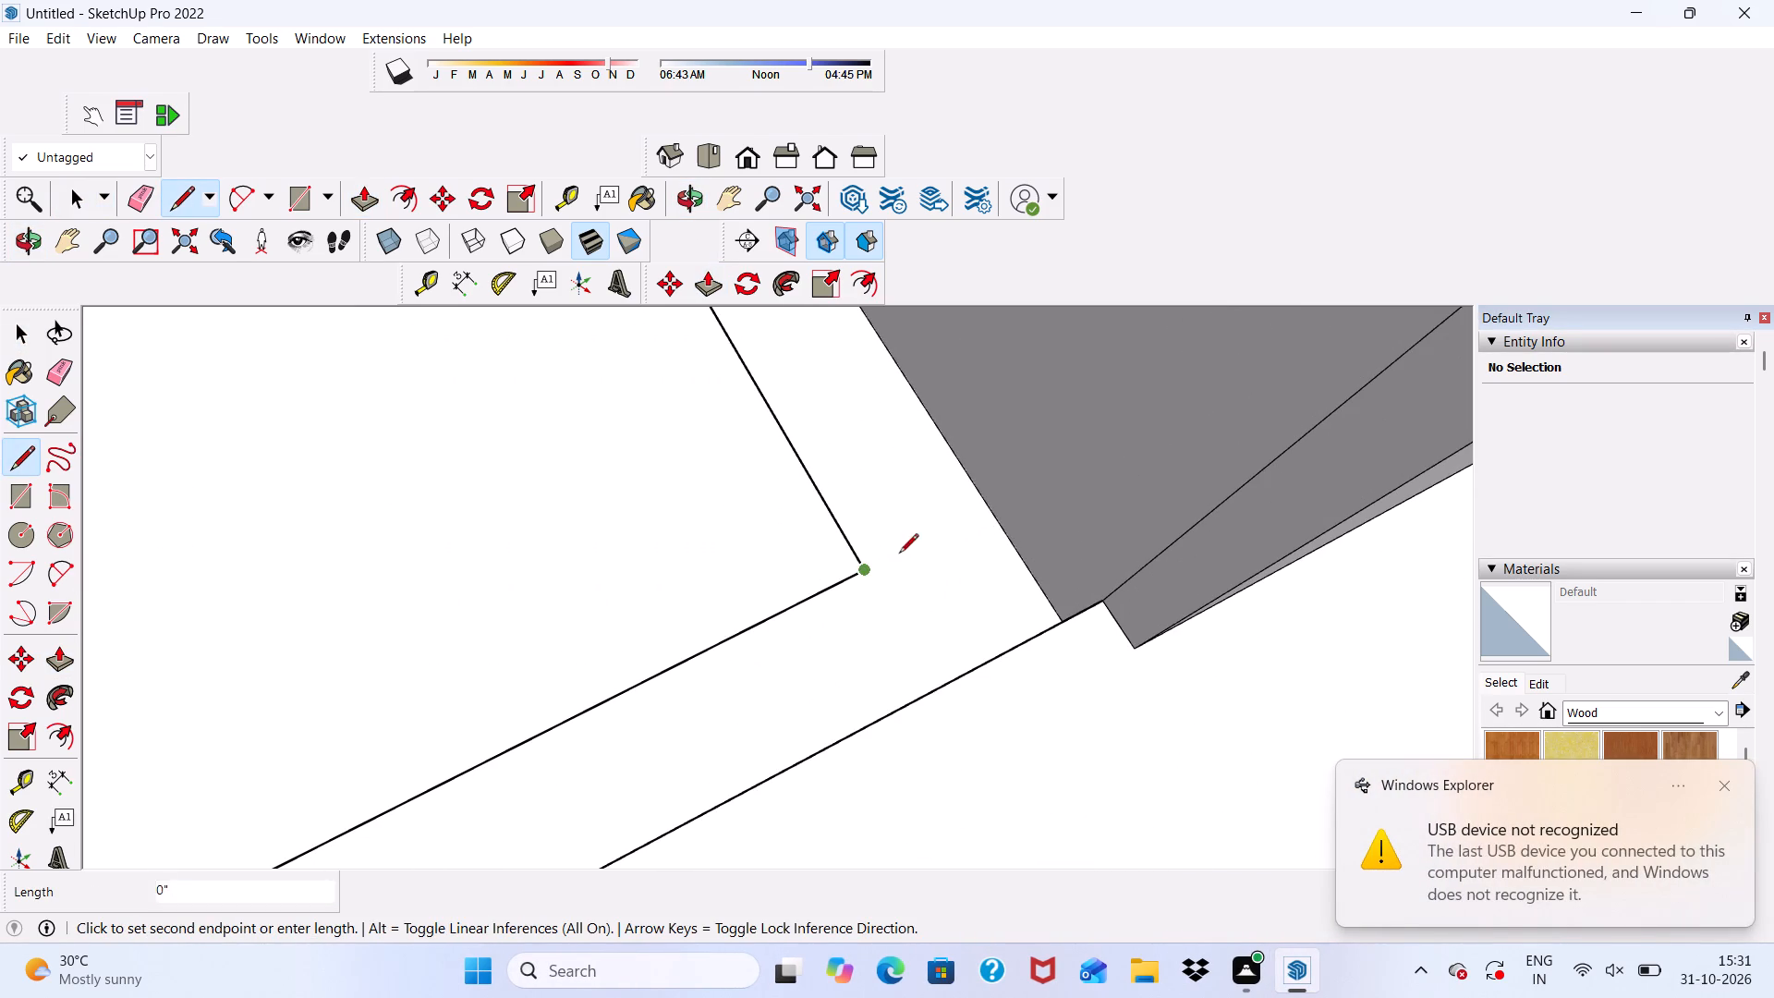
{"action": "left_click", "coordinate": [987, 516]}
{"action": "scroll", "coordinate": [785, 510], "scroll_direction": "down", "scroll_amount": 7}
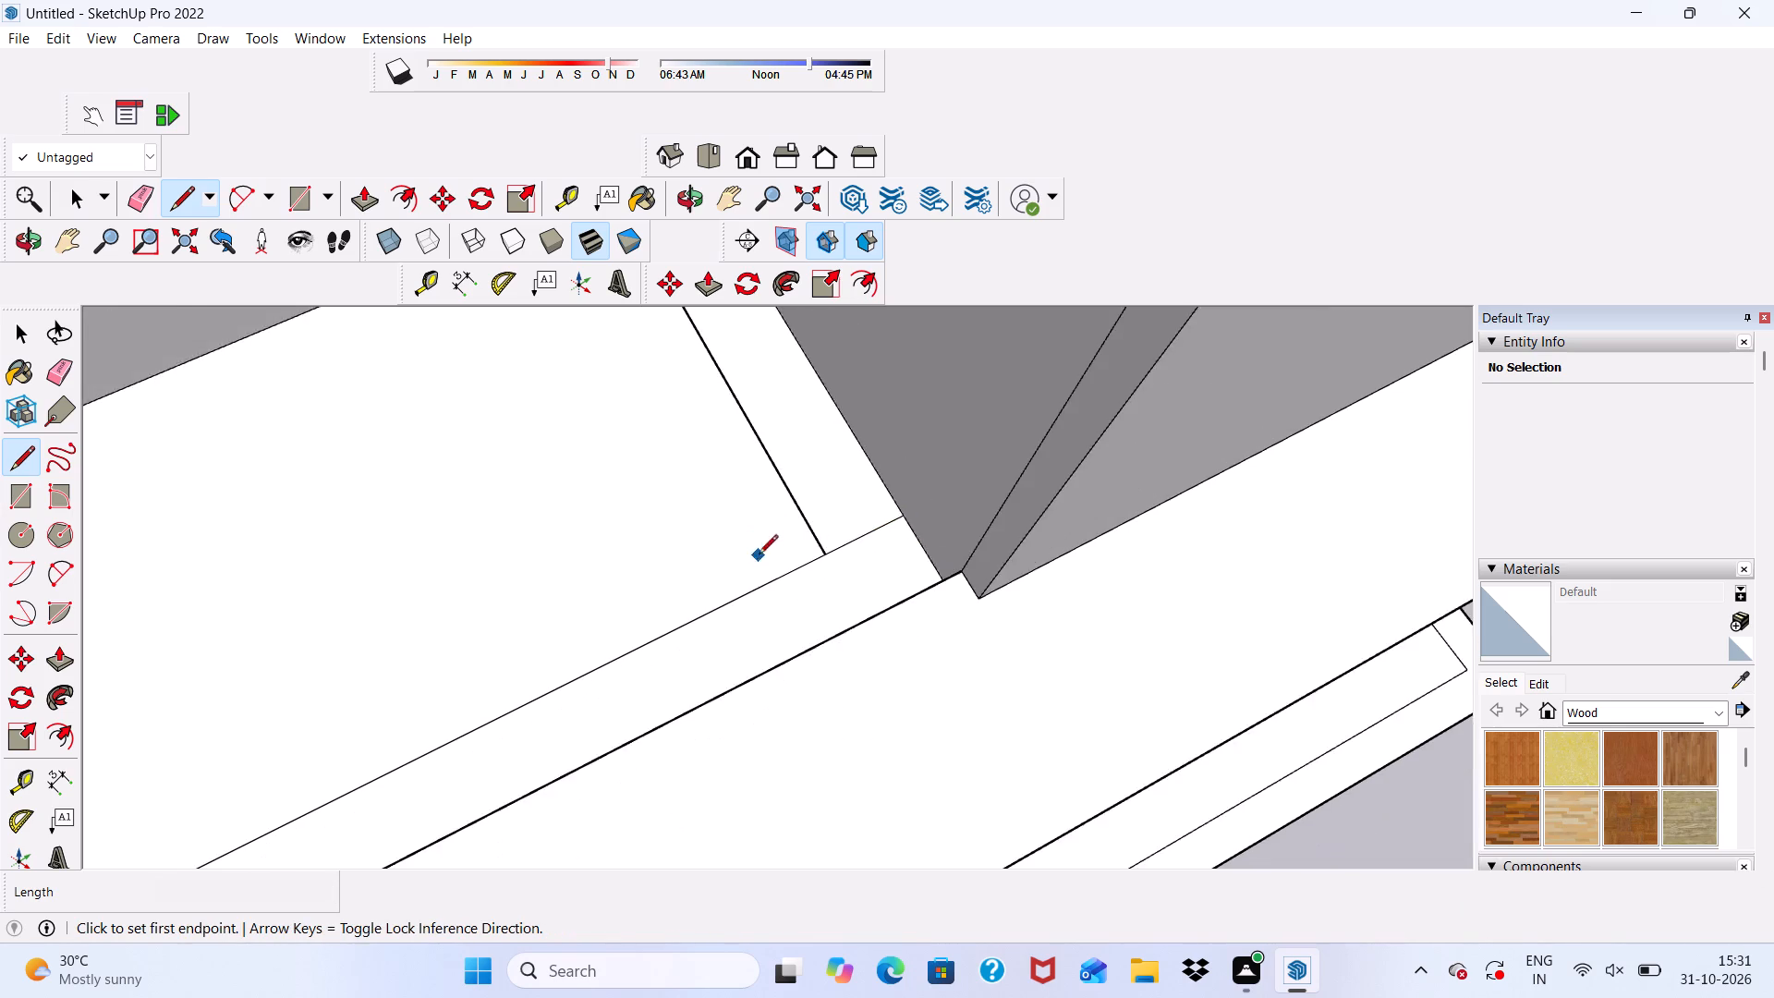
{"action": "scroll", "coordinate": [759, 555], "scroll_direction": "down", "scroll_amount": 3}
{"action": "key", "text": "space"}
Erase the inner parapet edge that runs beside the tall side wall on the lowest balcony's floor.
{"action": "left_click", "coordinate": [131, 203]}
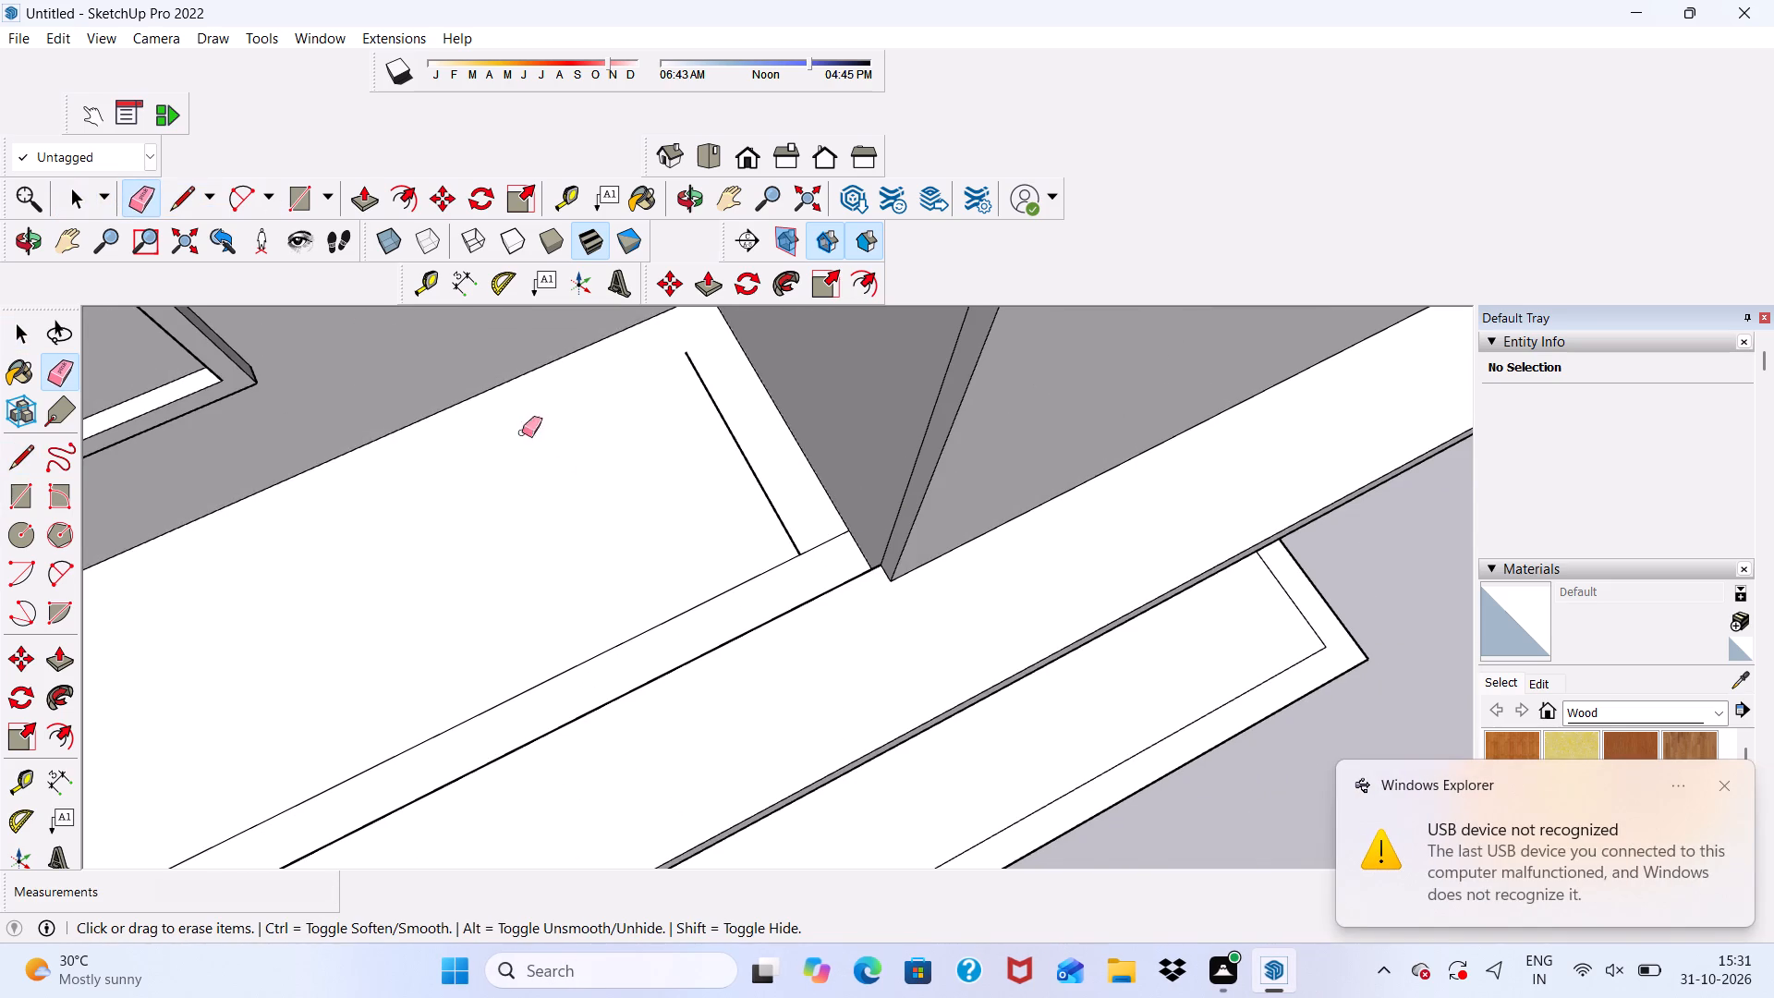
{"action": "scroll", "coordinate": [558, 458], "scroll_direction": "up", "scroll_amount": 2}
{"action": "left_click_drag", "start_coordinate": [764, 422], "coordinate": [772, 432]}
{"action": "scroll", "coordinate": [737, 351], "scroll_direction": "down", "scroll_amount": 11}
{"action": "key", "text": "space"}
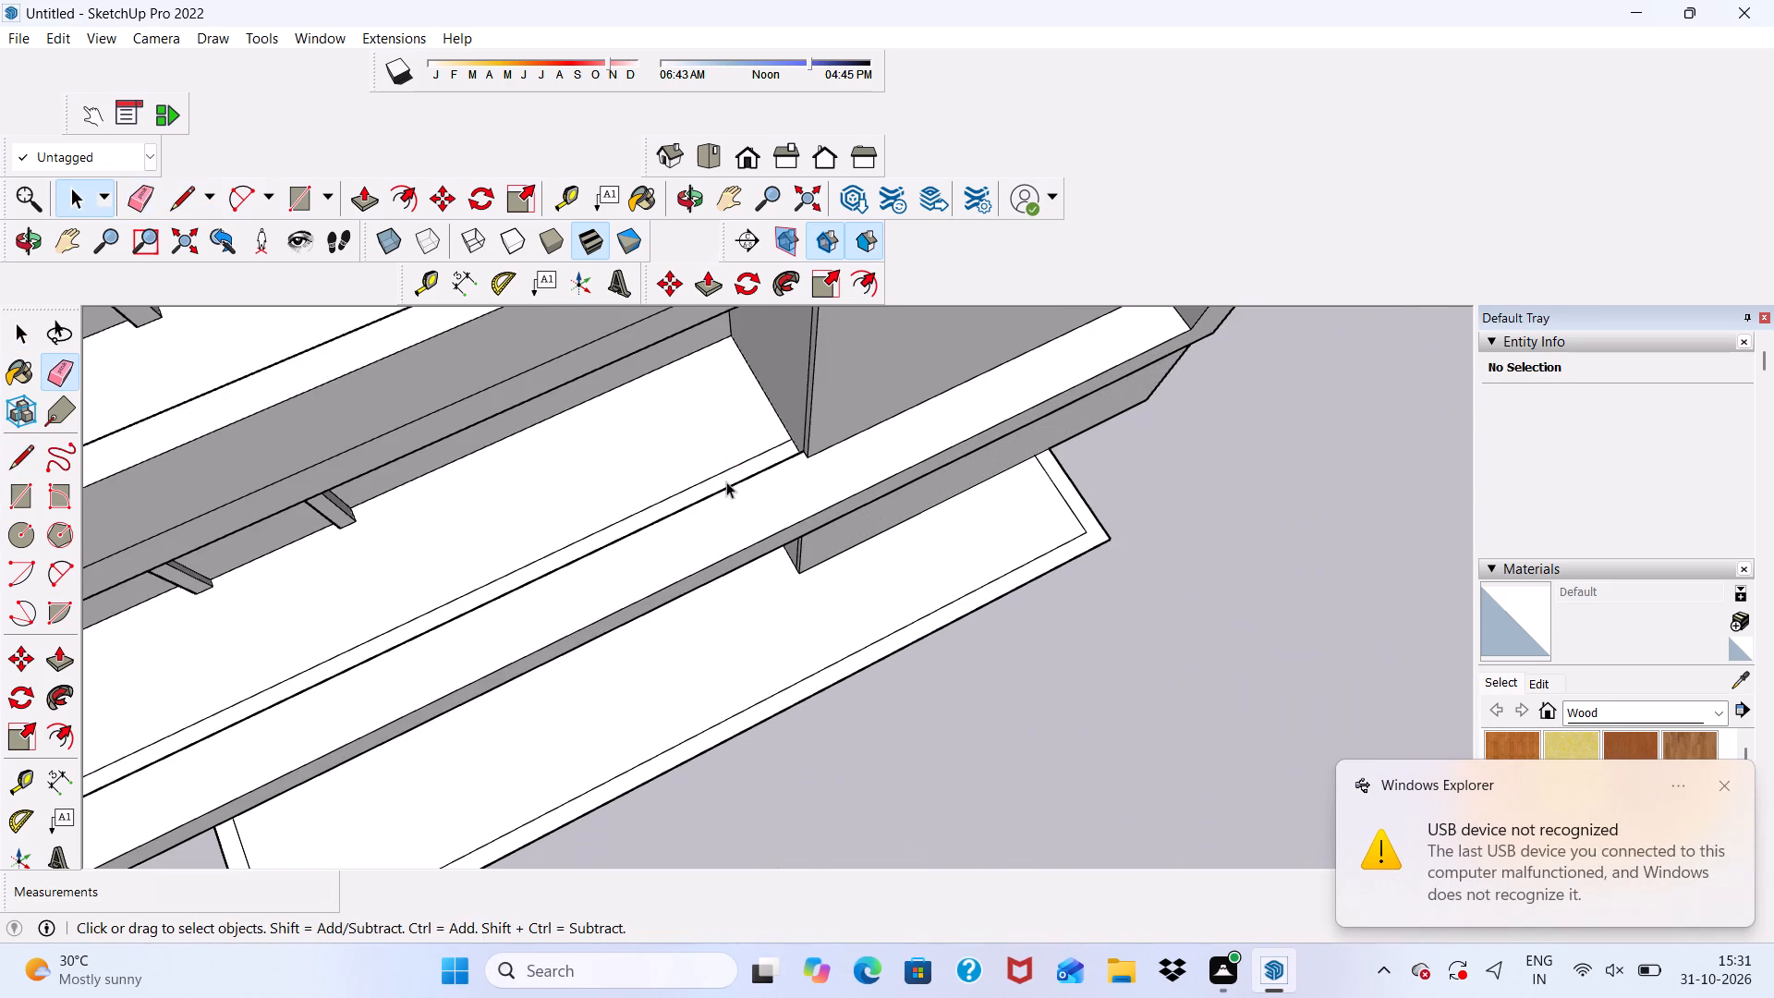
Push/Pull the lowest balcony's front and open-side parapet strip up by 2'.
{"action": "middle_click_drag", "start_coordinate": [726, 481], "coordinate": [559, 603]}
{"action": "scroll", "coordinate": [542, 587], "scroll_direction": "up", "scroll_amount": 4}
{"action": "scroll", "coordinate": [519, 434], "scroll_direction": "down", "scroll_amount": 7}
{"action": "middle_click_drag", "start_coordinate": [808, 458], "coordinate": [724, 295]}
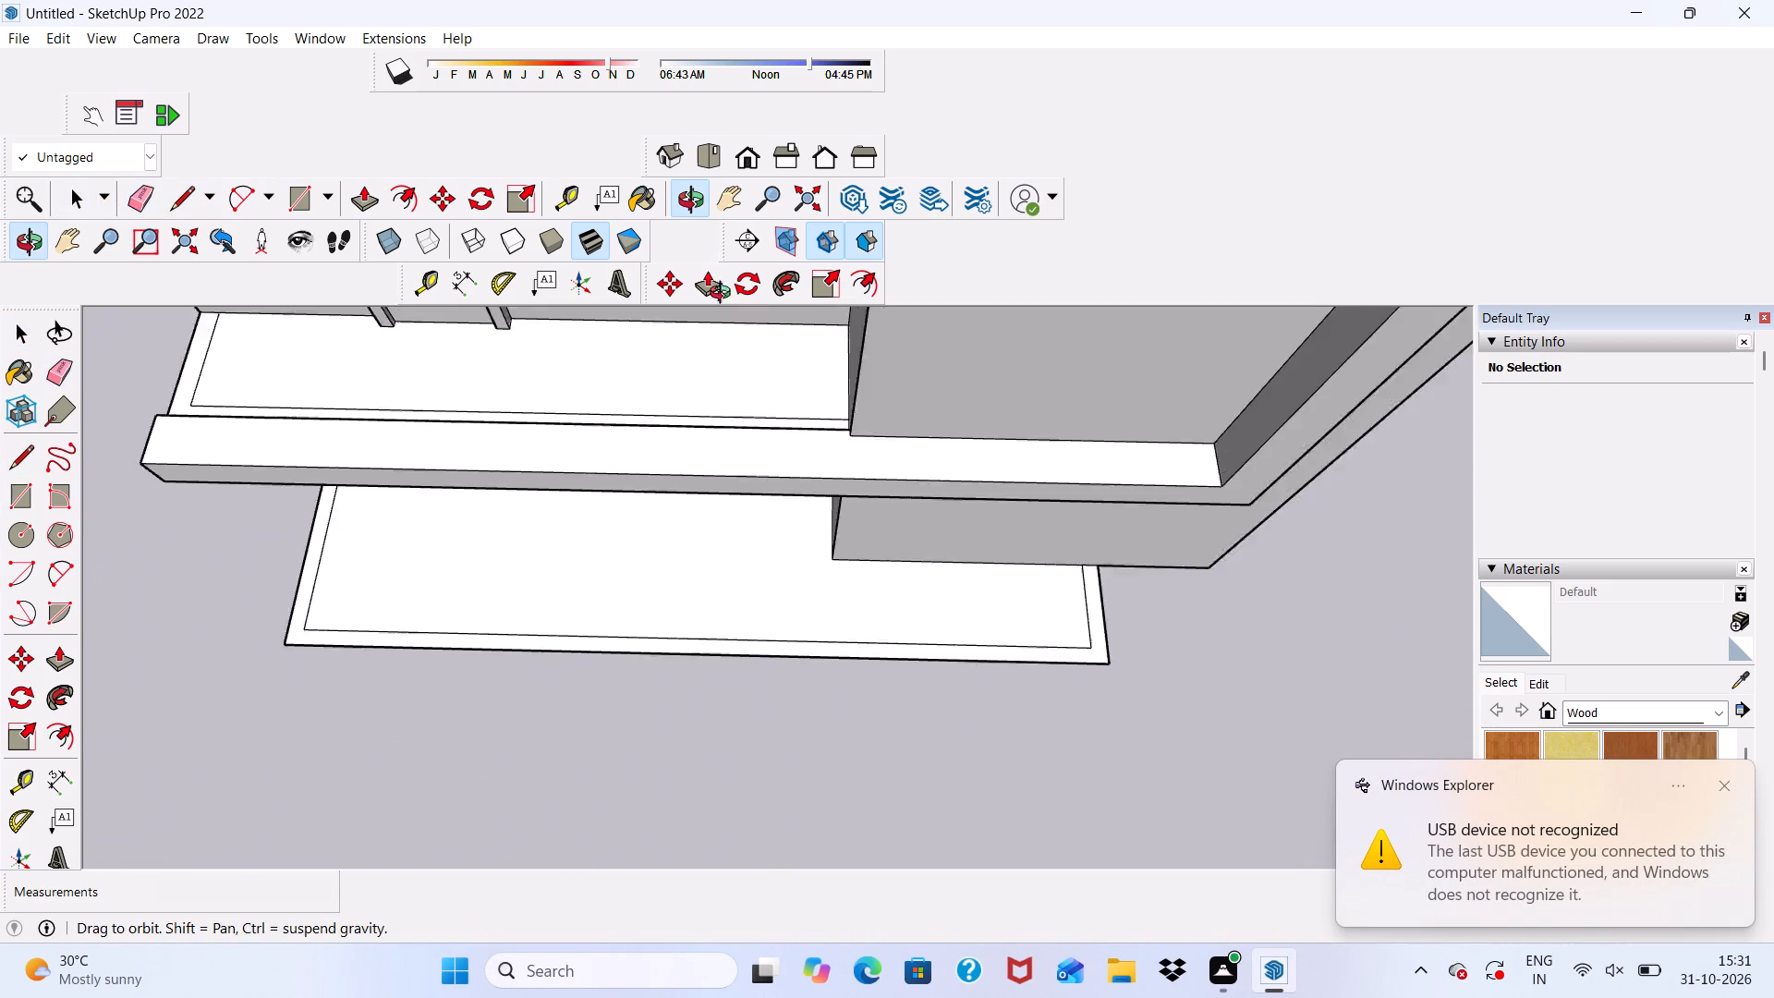
{"action": "middle_click_drag", "start_coordinate": [724, 295], "coordinate": [696, 281]}
{"action": "scroll", "coordinate": [443, 423], "scroll_direction": "up", "scroll_amount": 4}
{"action": "middle_click_drag", "start_coordinate": [337, 358], "coordinate": [343, 481]}
{"action": "scroll", "coordinate": [343, 481], "scroll_direction": "up", "scroll_amount": 3}
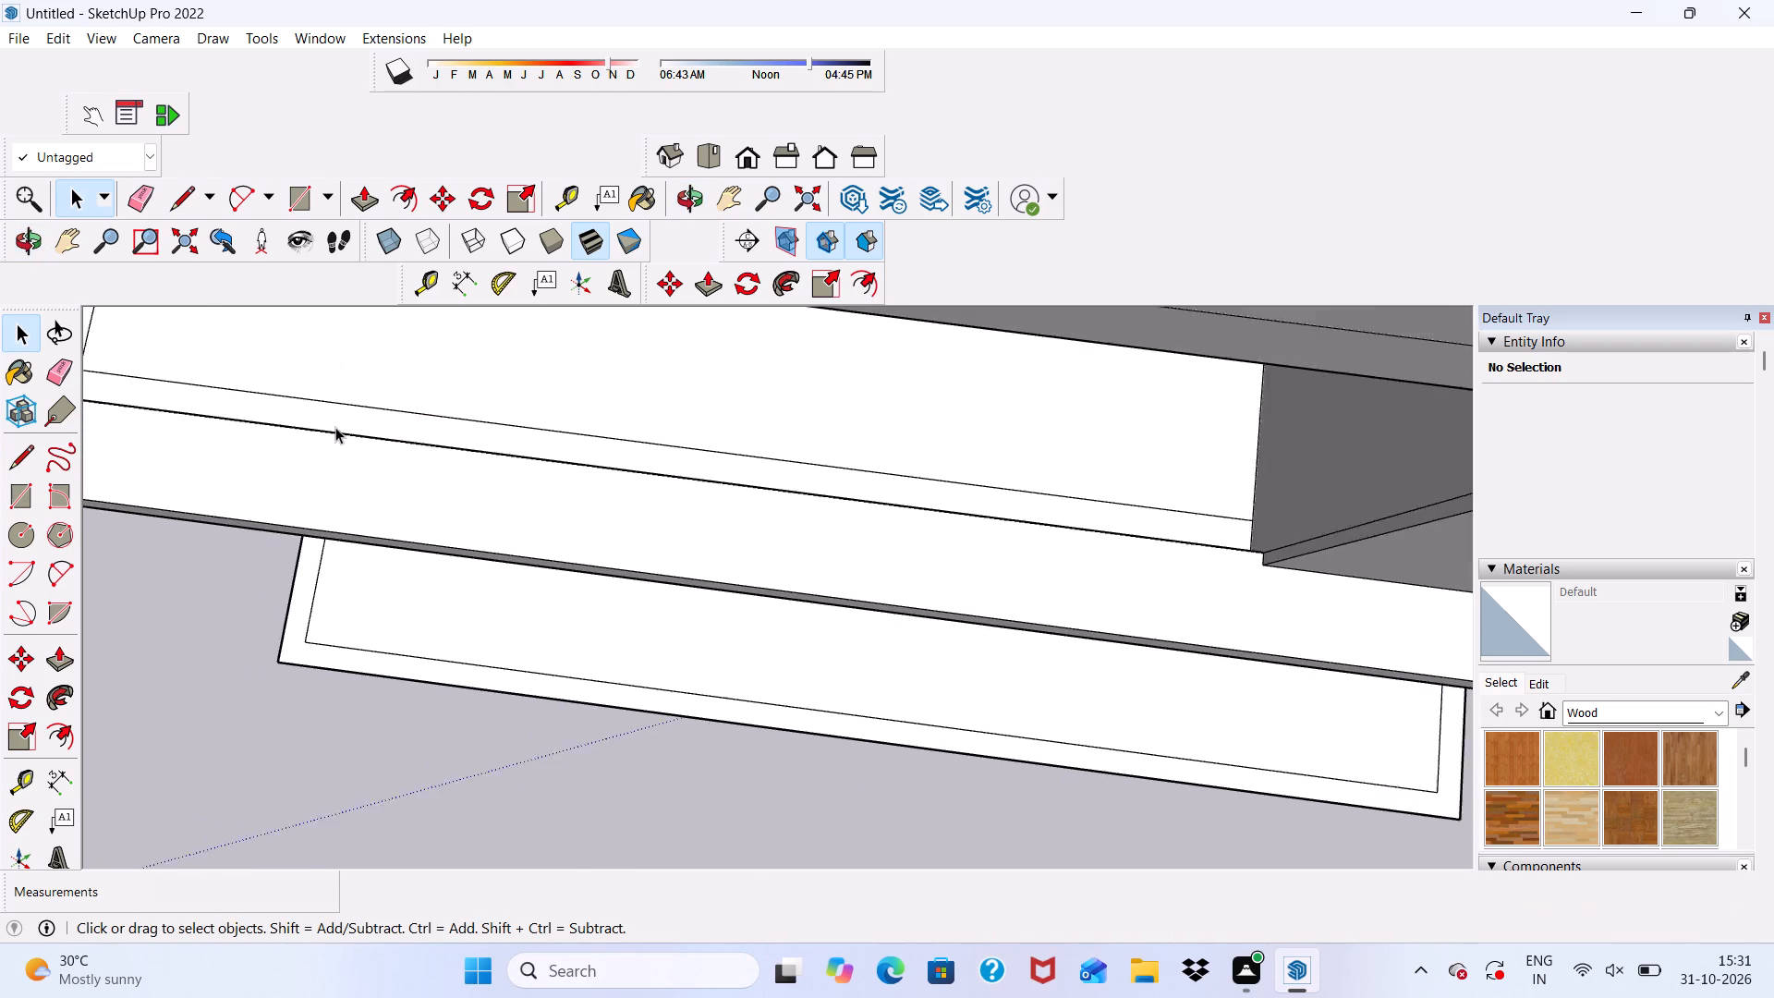
{"action": "scroll", "coordinate": [335, 427], "scroll_direction": "up", "scroll_amount": 5}
{"action": "left_click", "coordinate": [334, 420]}
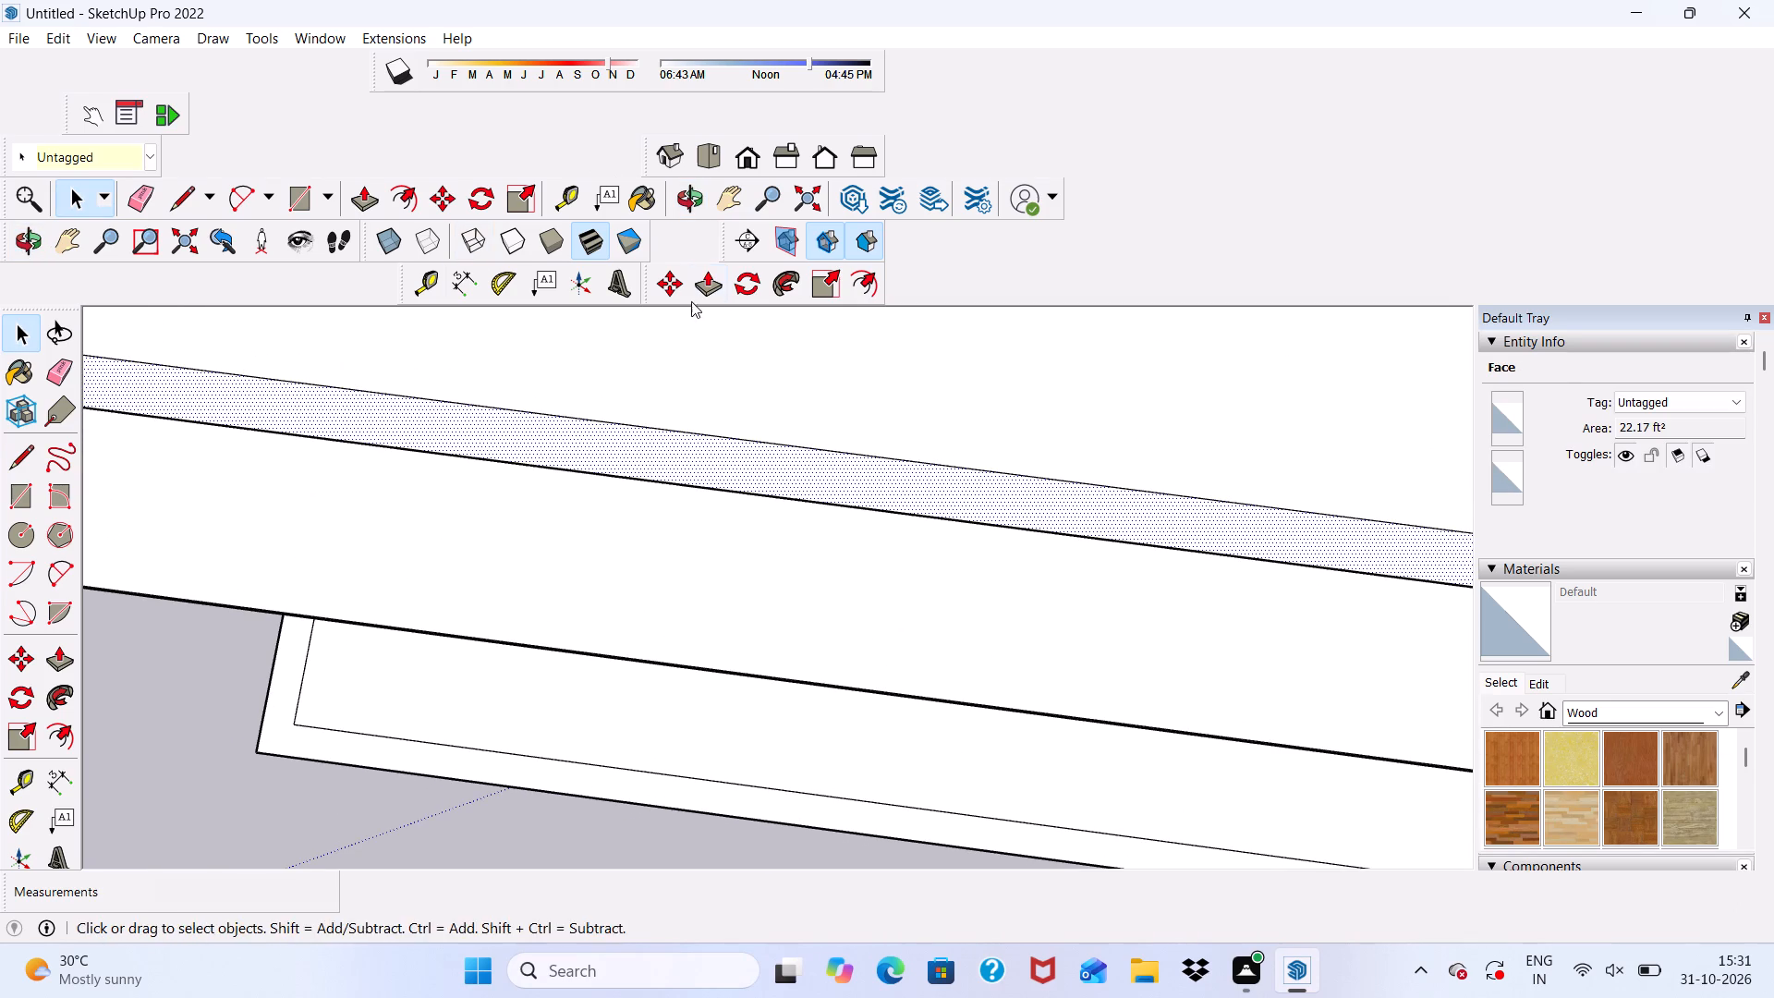
{"action": "left_click", "coordinate": [695, 286]}
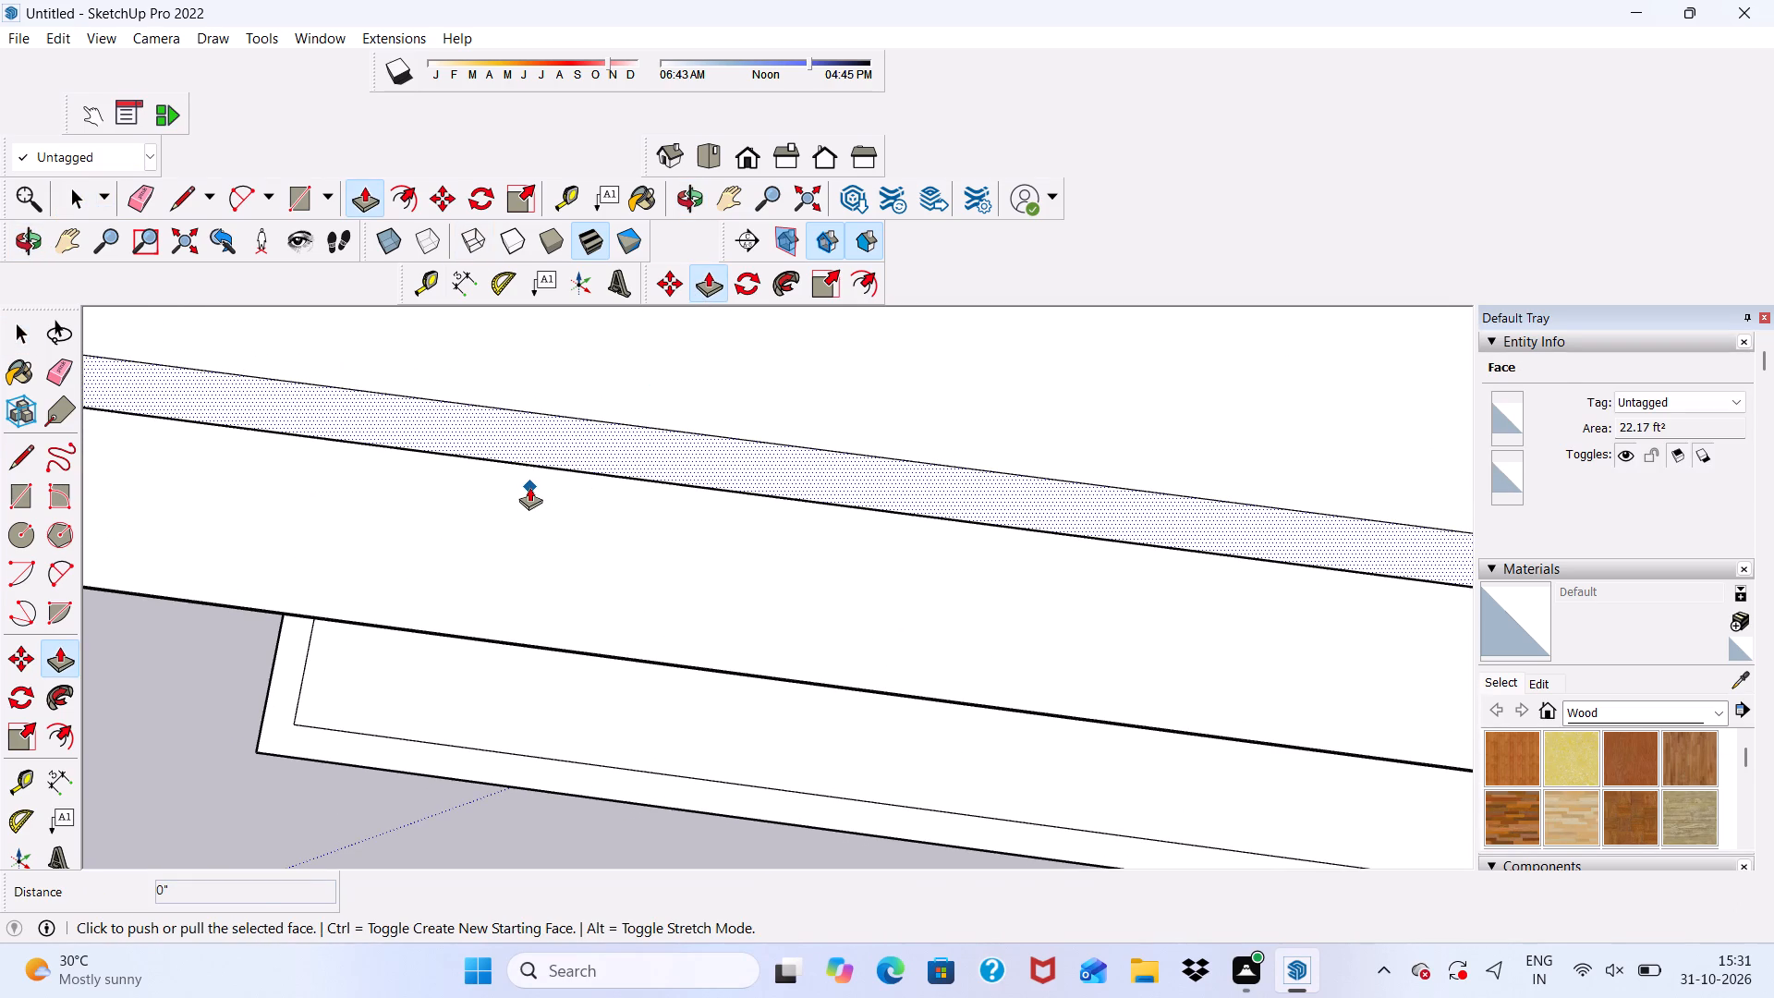
{"action": "scroll", "coordinate": [530, 468], "scroll_direction": "up", "scroll_amount": 3}
{"action": "left_click", "coordinate": [540, 429]}
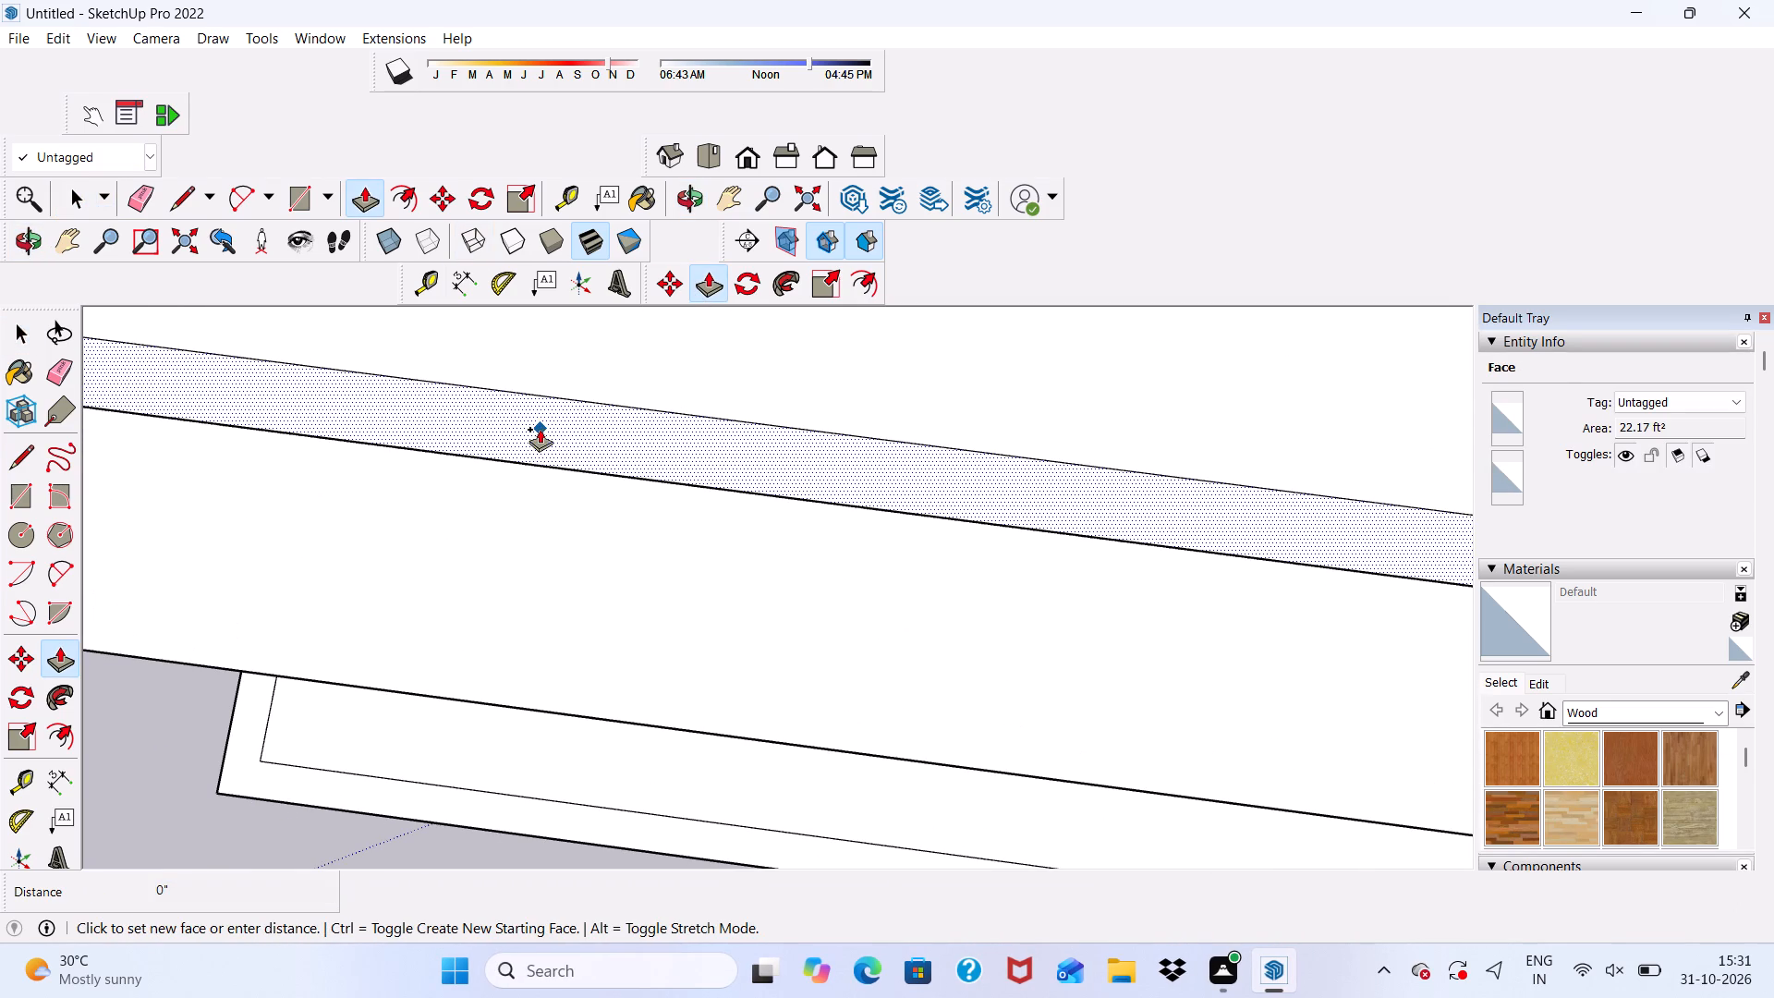
{"action": "scroll", "coordinate": [400, 383], "scroll_direction": "down", "scroll_amount": 11}
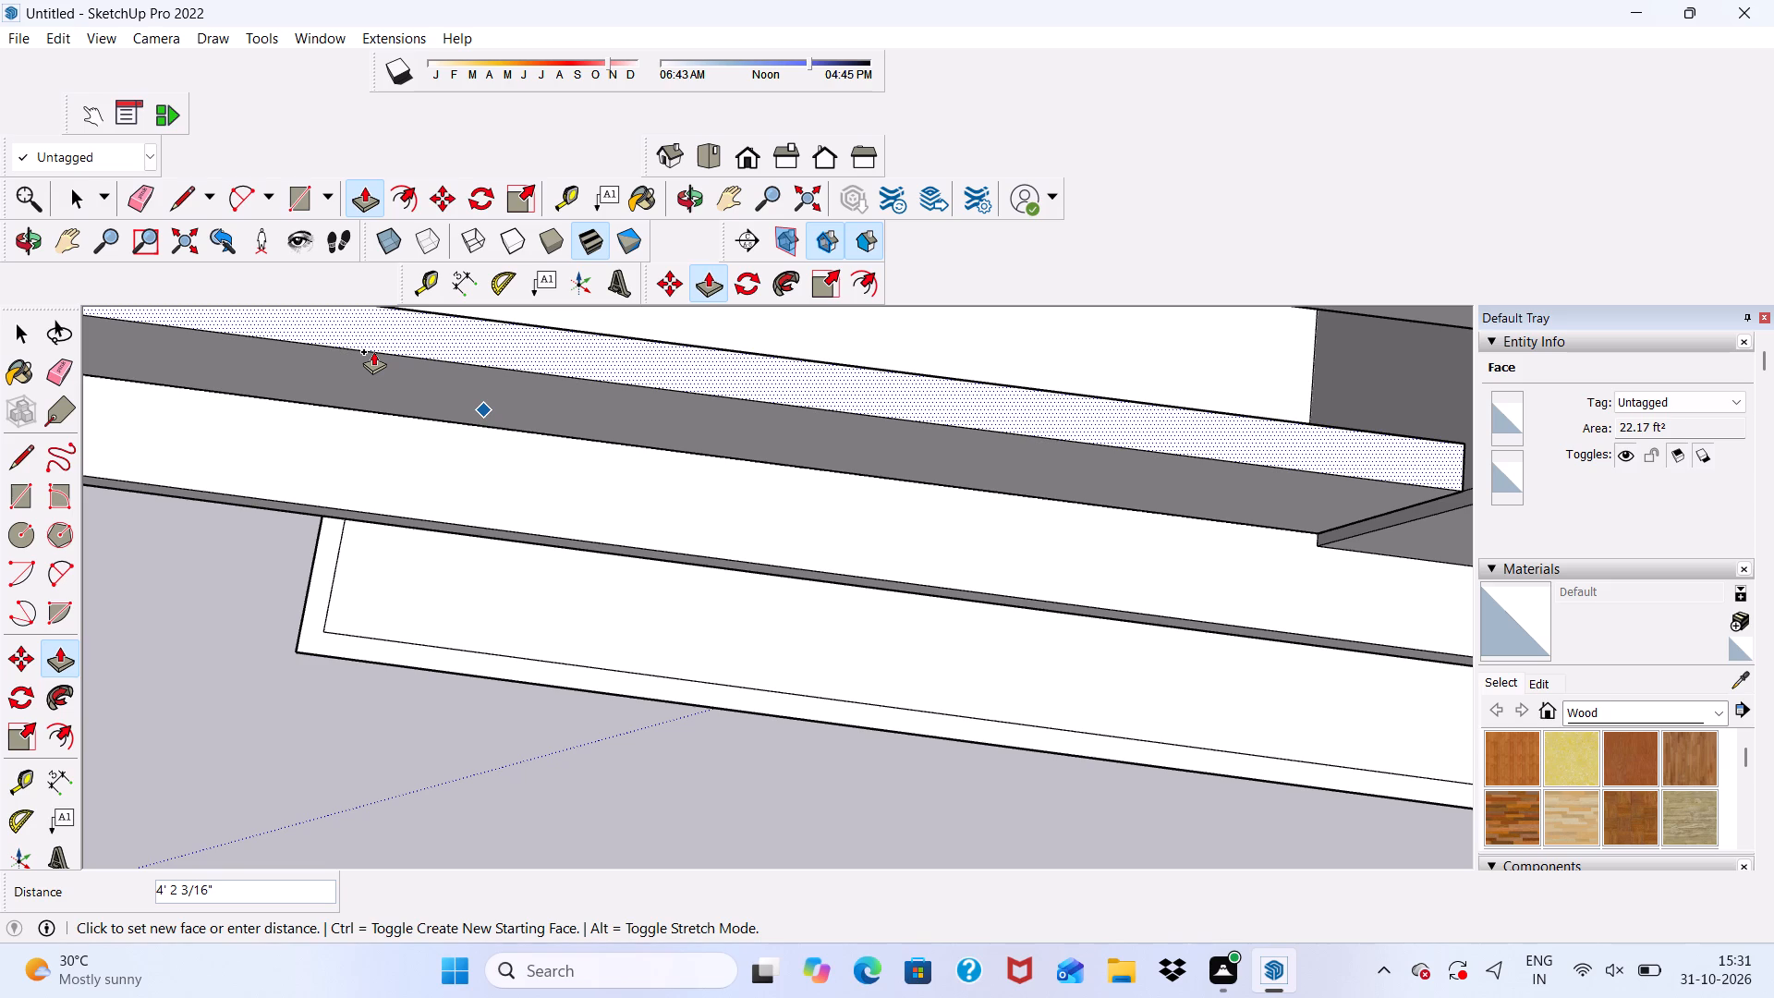
{"action": "type", "text": "2'"}
{"action": "key", "text": "Return"}
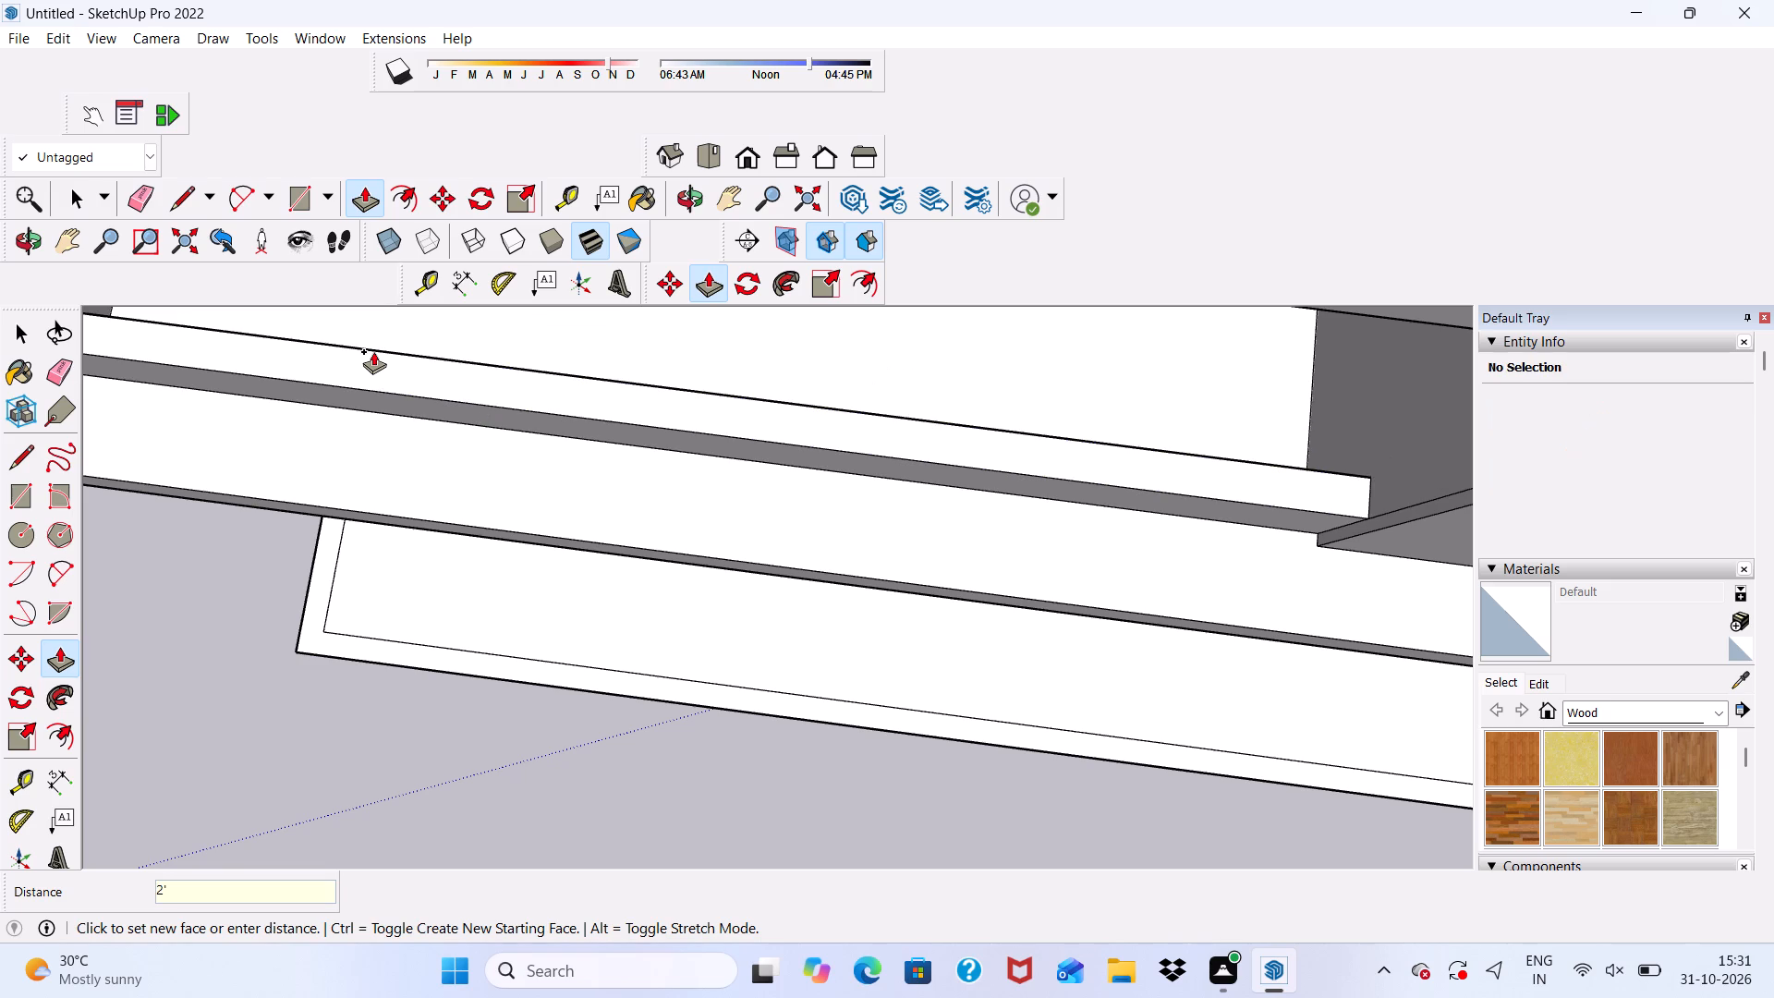
{"action": "scroll", "coordinate": [405, 539], "scroll_direction": "down", "scroll_amount": 2}
{"action": "middle_click_drag", "start_coordinate": [407, 552], "coordinate": [406, 433]}
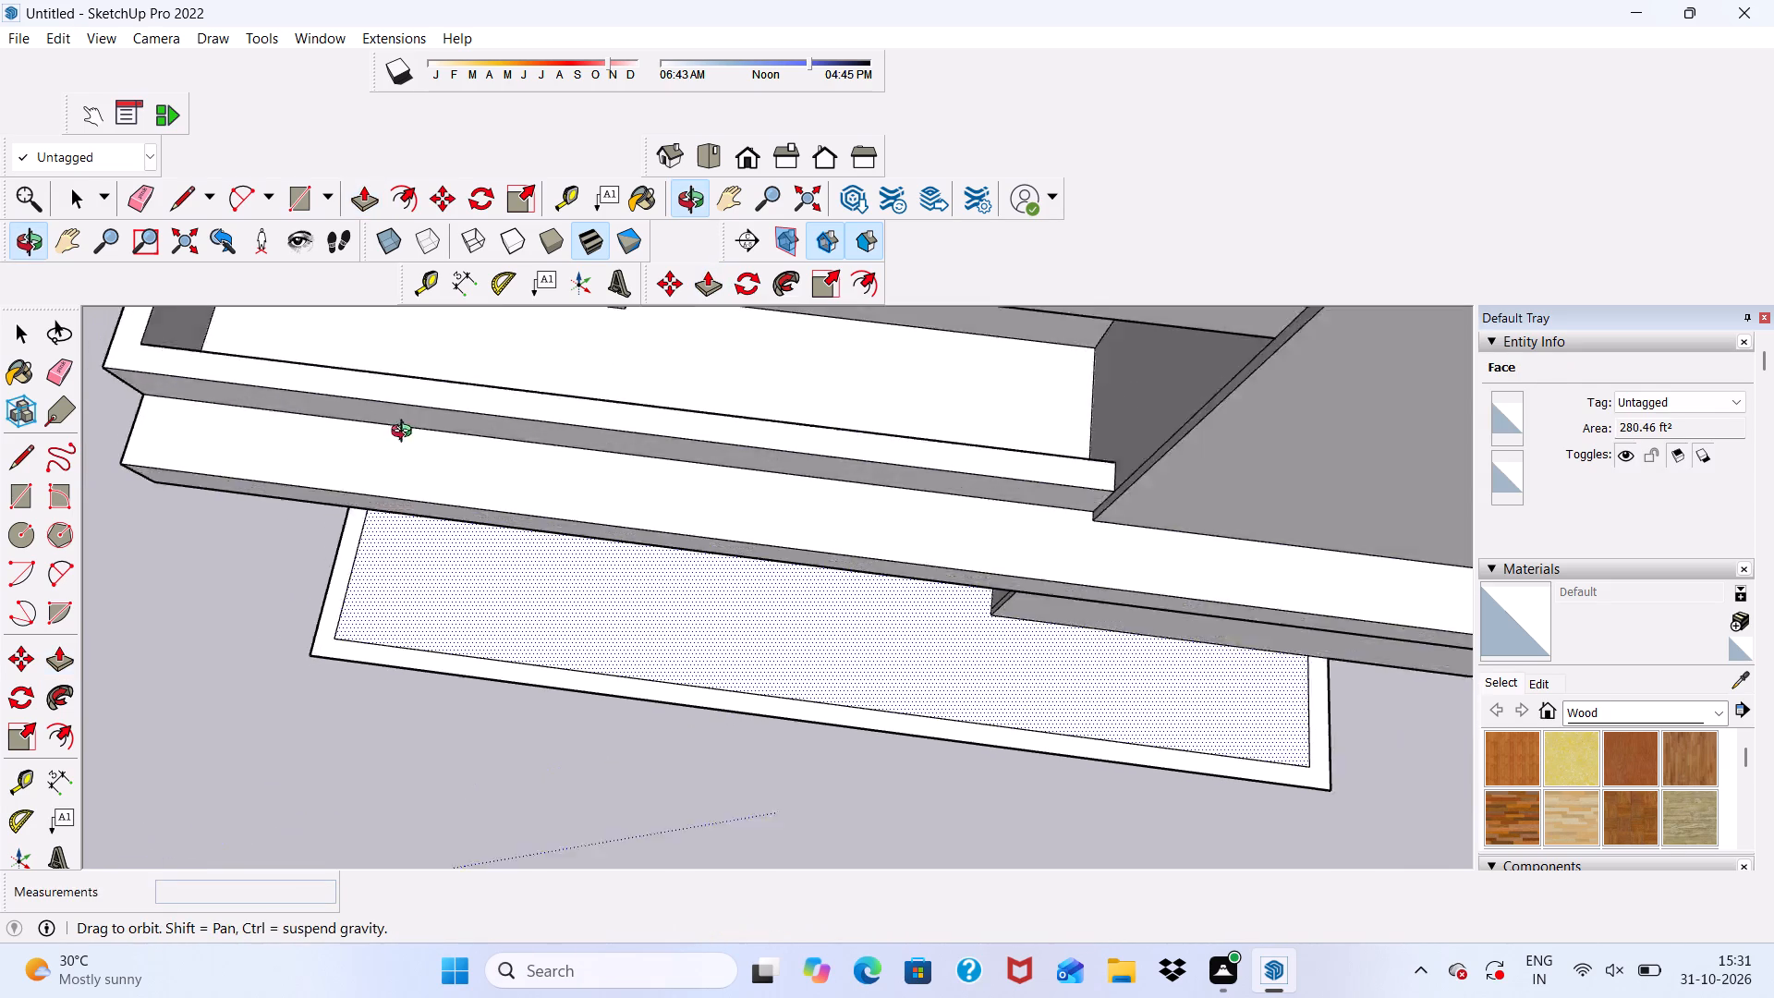
{"action": "middle_click_drag", "start_coordinate": [406, 433], "coordinate": [406, 334]}
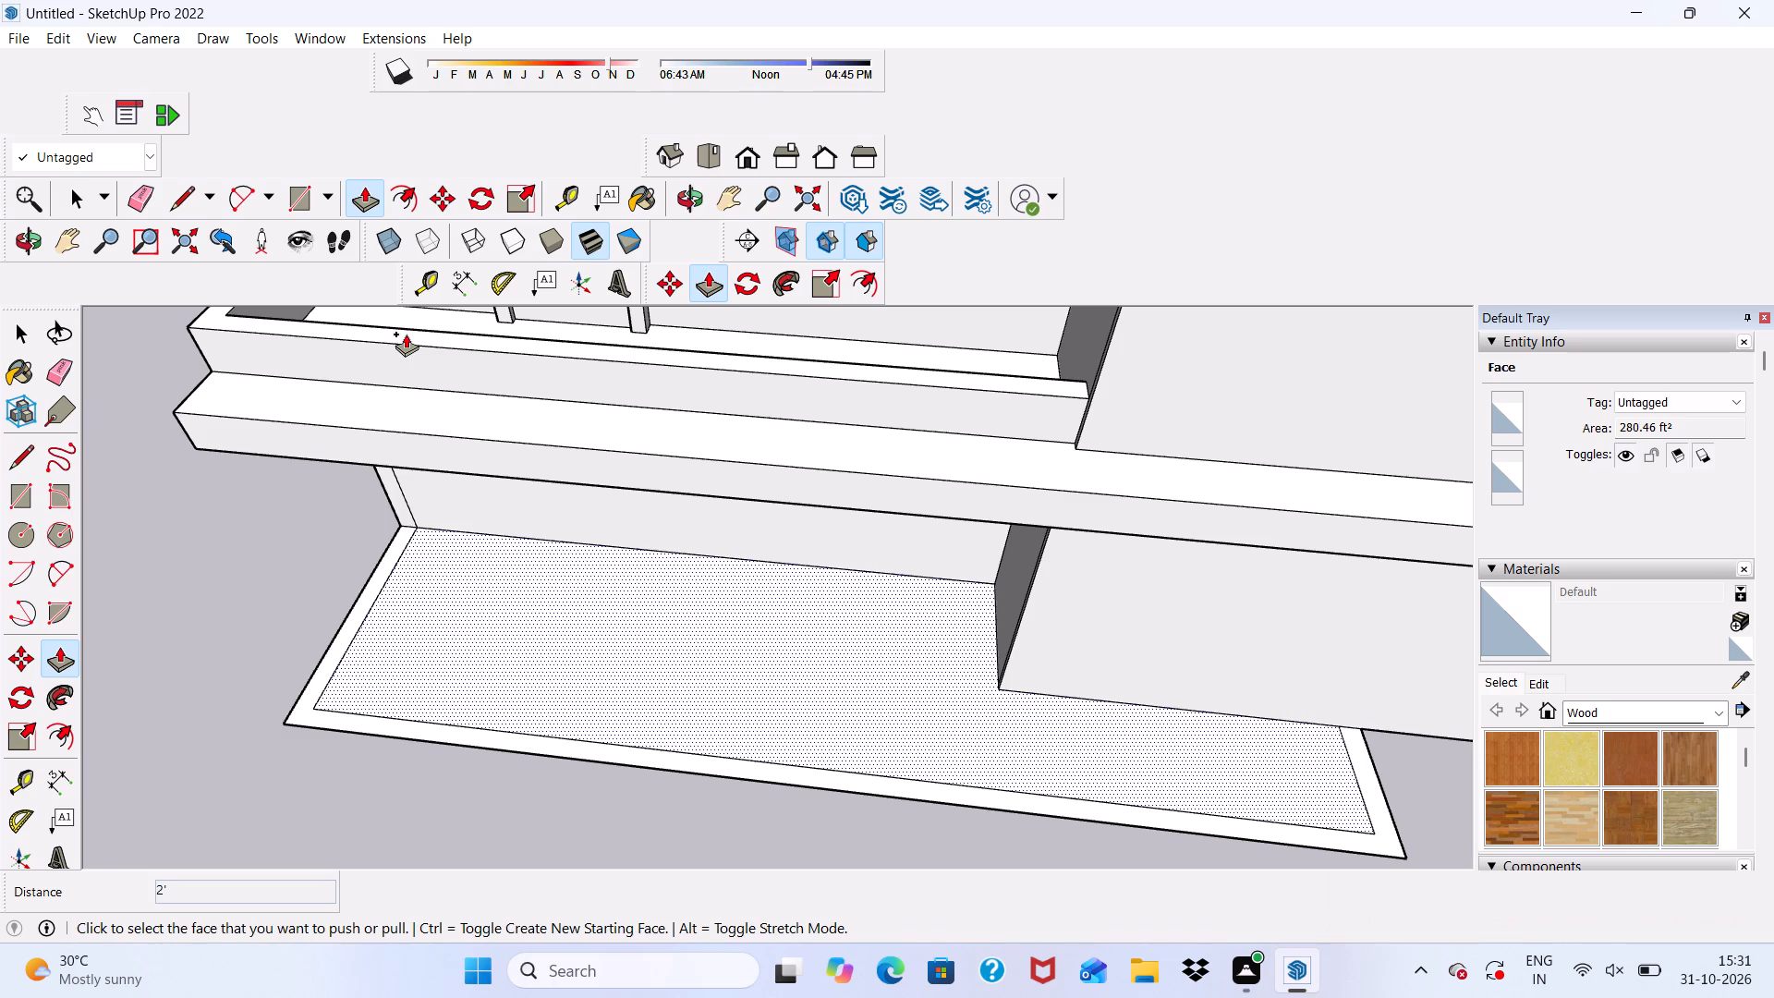
{"action": "key", "text": "space"}
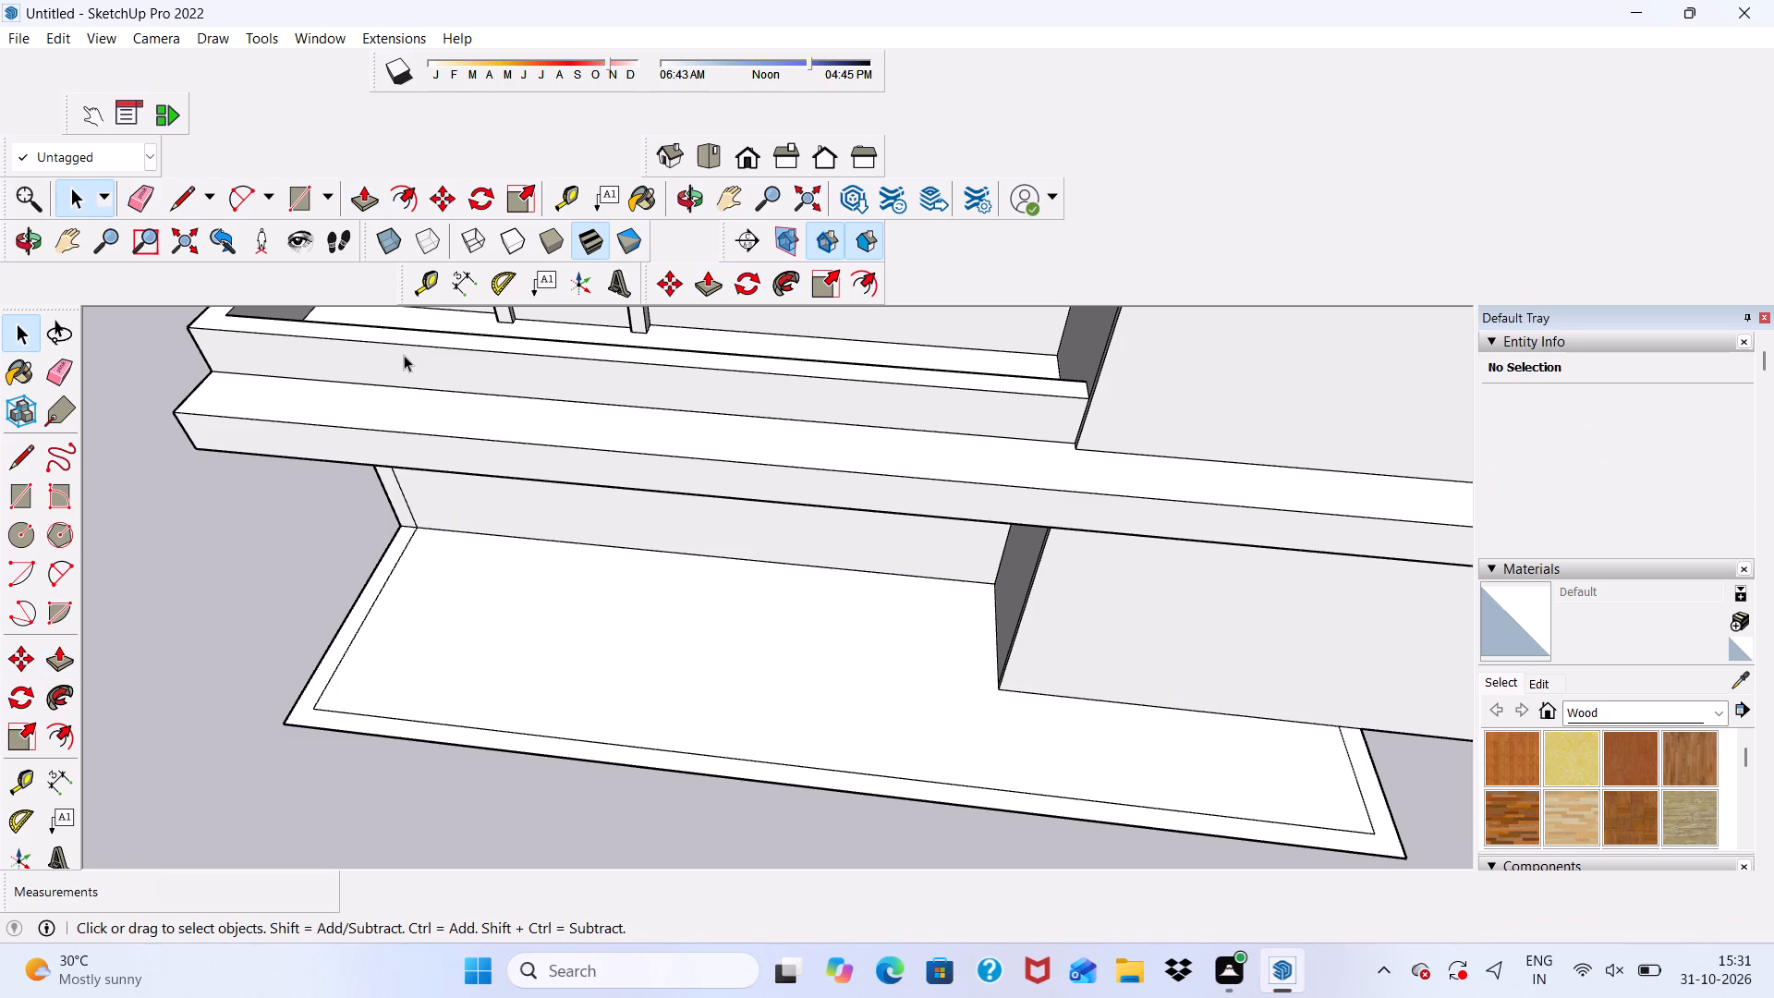
Examine the facade from several angles, comparing the lowest balcony's parapet with those on the upper balconies.
{"action": "scroll", "coordinate": [417, 395], "scroll_direction": "down", "scroll_amount": 5}
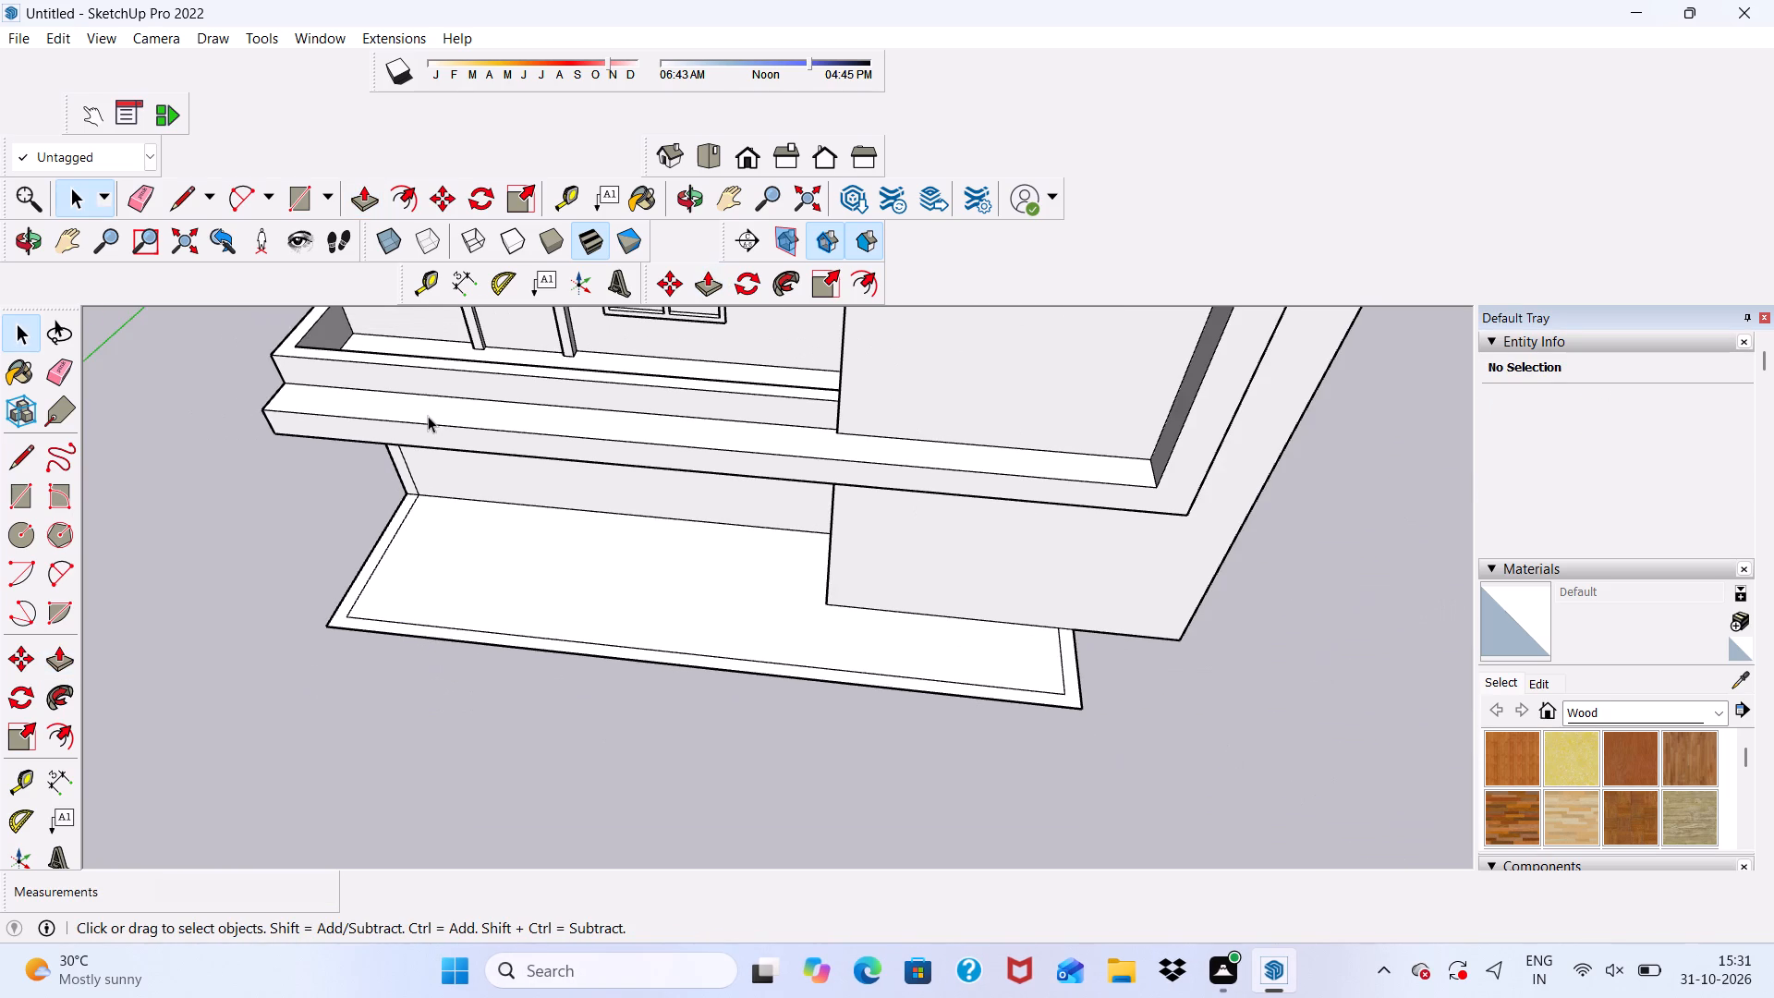
{"action": "scroll", "coordinate": [422, 416], "scroll_direction": "down", "scroll_amount": 3}
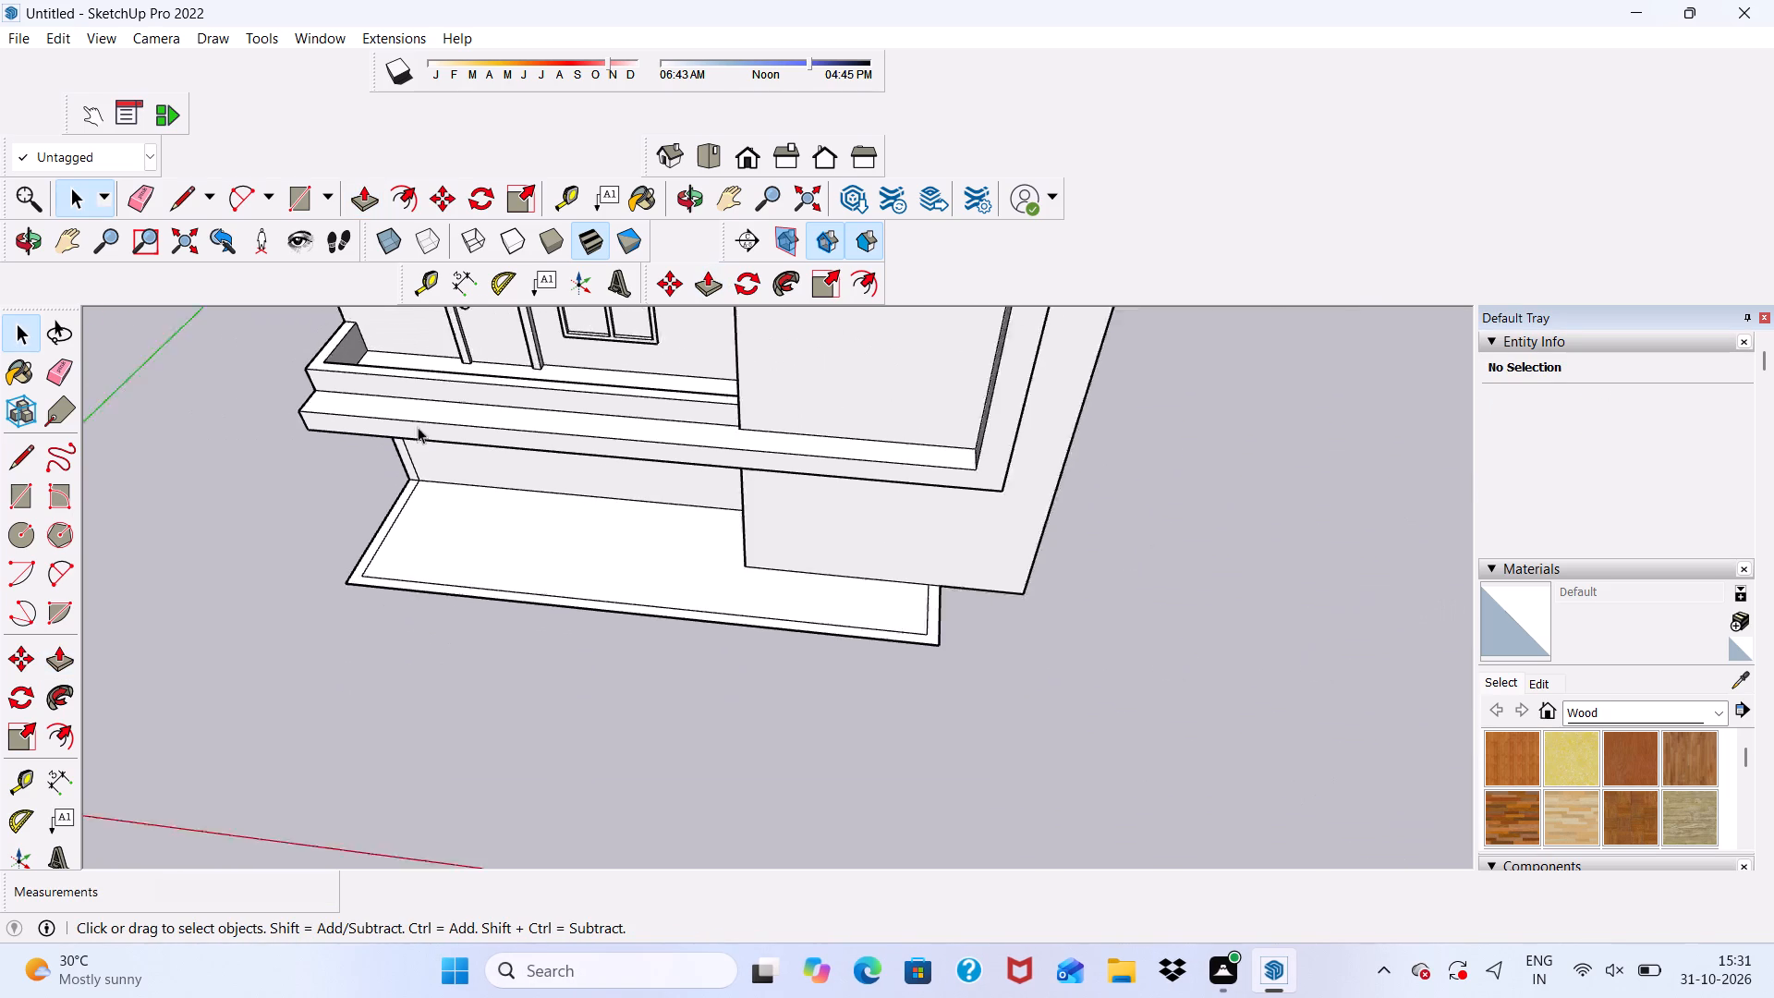
{"action": "scroll", "coordinate": [418, 427], "scroll_direction": "down", "scroll_amount": 6}
{"action": "scroll", "coordinate": [410, 433], "scroll_direction": "up", "scroll_amount": 6}
{"action": "scroll", "coordinate": [418, 431], "scroll_direction": "down", "scroll_amount": 1}
{"action": "middle_click_drag", "start_coordinate": [431, 520], "coordinate": [449, 347]}
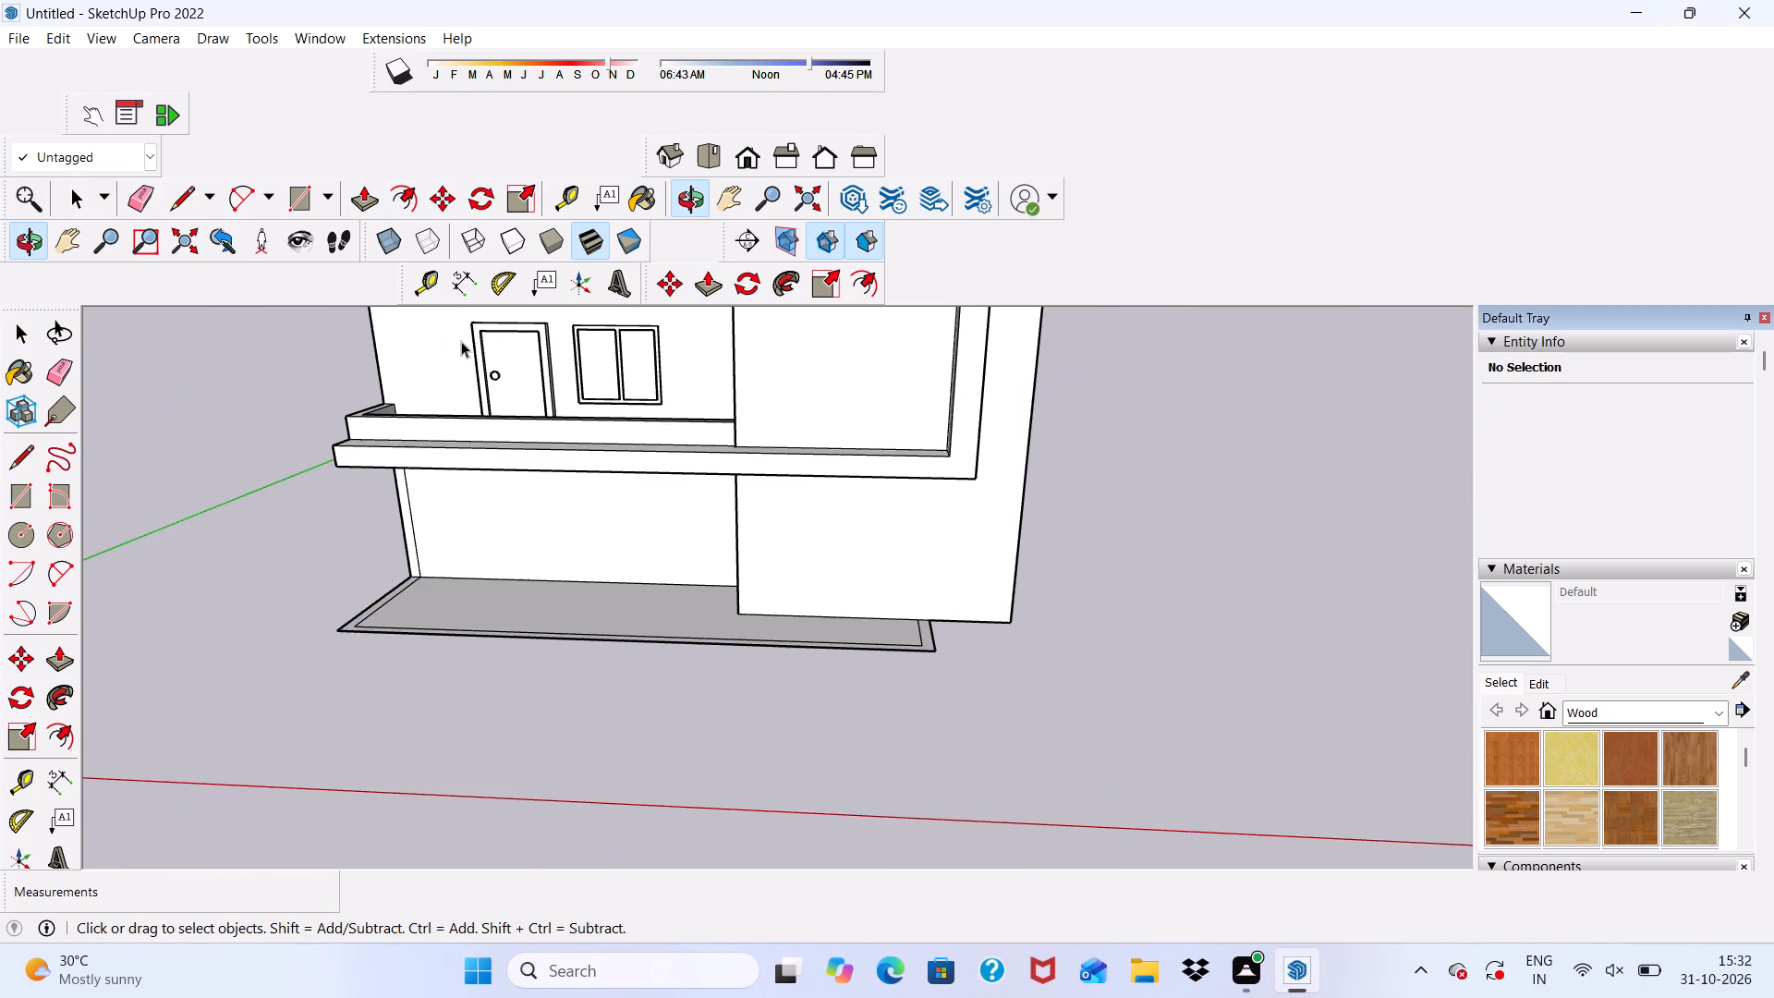
{"action": "middle_click_drag", "start_coordinate": [474, 363], "coordinate": [459, 553]}
{"action": "scroll", "coordinate": [394, 396], "scroll_direction": "up", "scroll_amount": 4}
{"action": "scroll", "coordinate": [394, 387], "scroll_direction": "down", "scroll_amount": 5}
{"action": "middle_click_drag", "start_coordinate": [414, 485], "coordinate": [592, 235]}
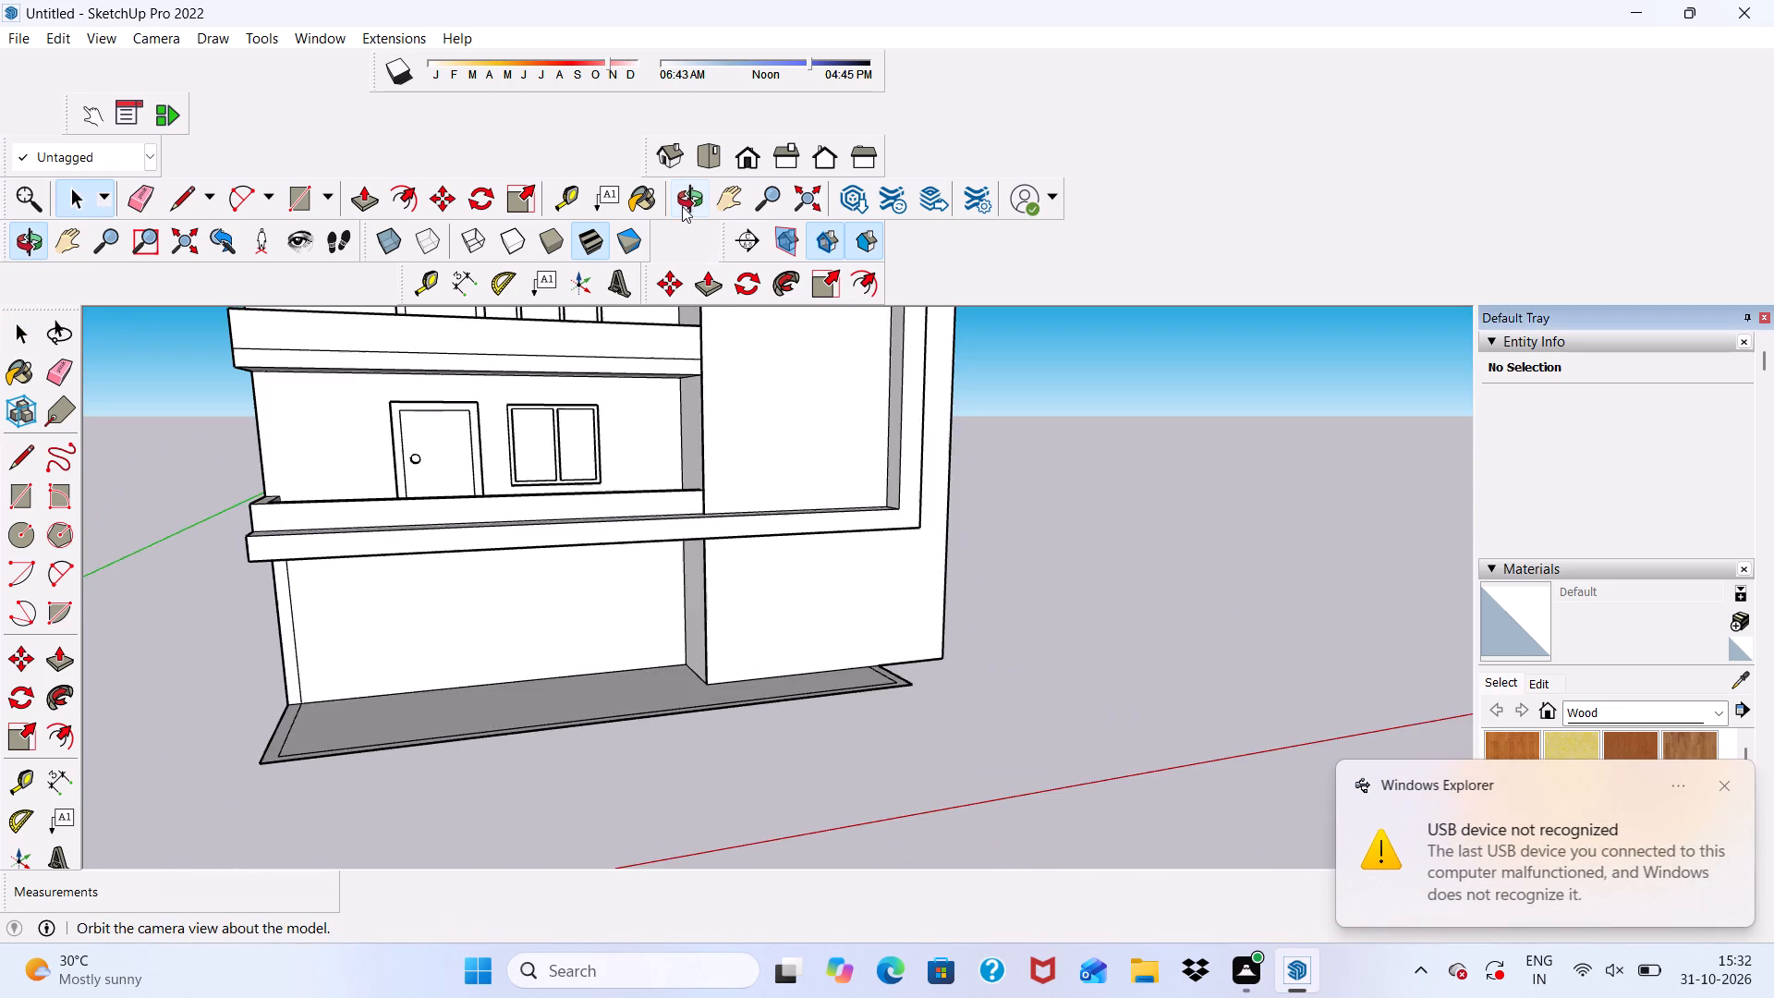
{"action": "middle_click_drag", "start_coordinate": [677, 371], "coordinate": [555, 459]}
{"action": "scroll", "coordinate": [527, 445], "scroll_direction": "up", "scroll_amount": 1}
{"action": "scroll", "coordinate": [513, 400], "scroll_direction": "down", "scroll_amount": 6}
{"action": "scroll", "coordinate": [459, 392], "scroll_direction": "up", "scroll_amount": 5}
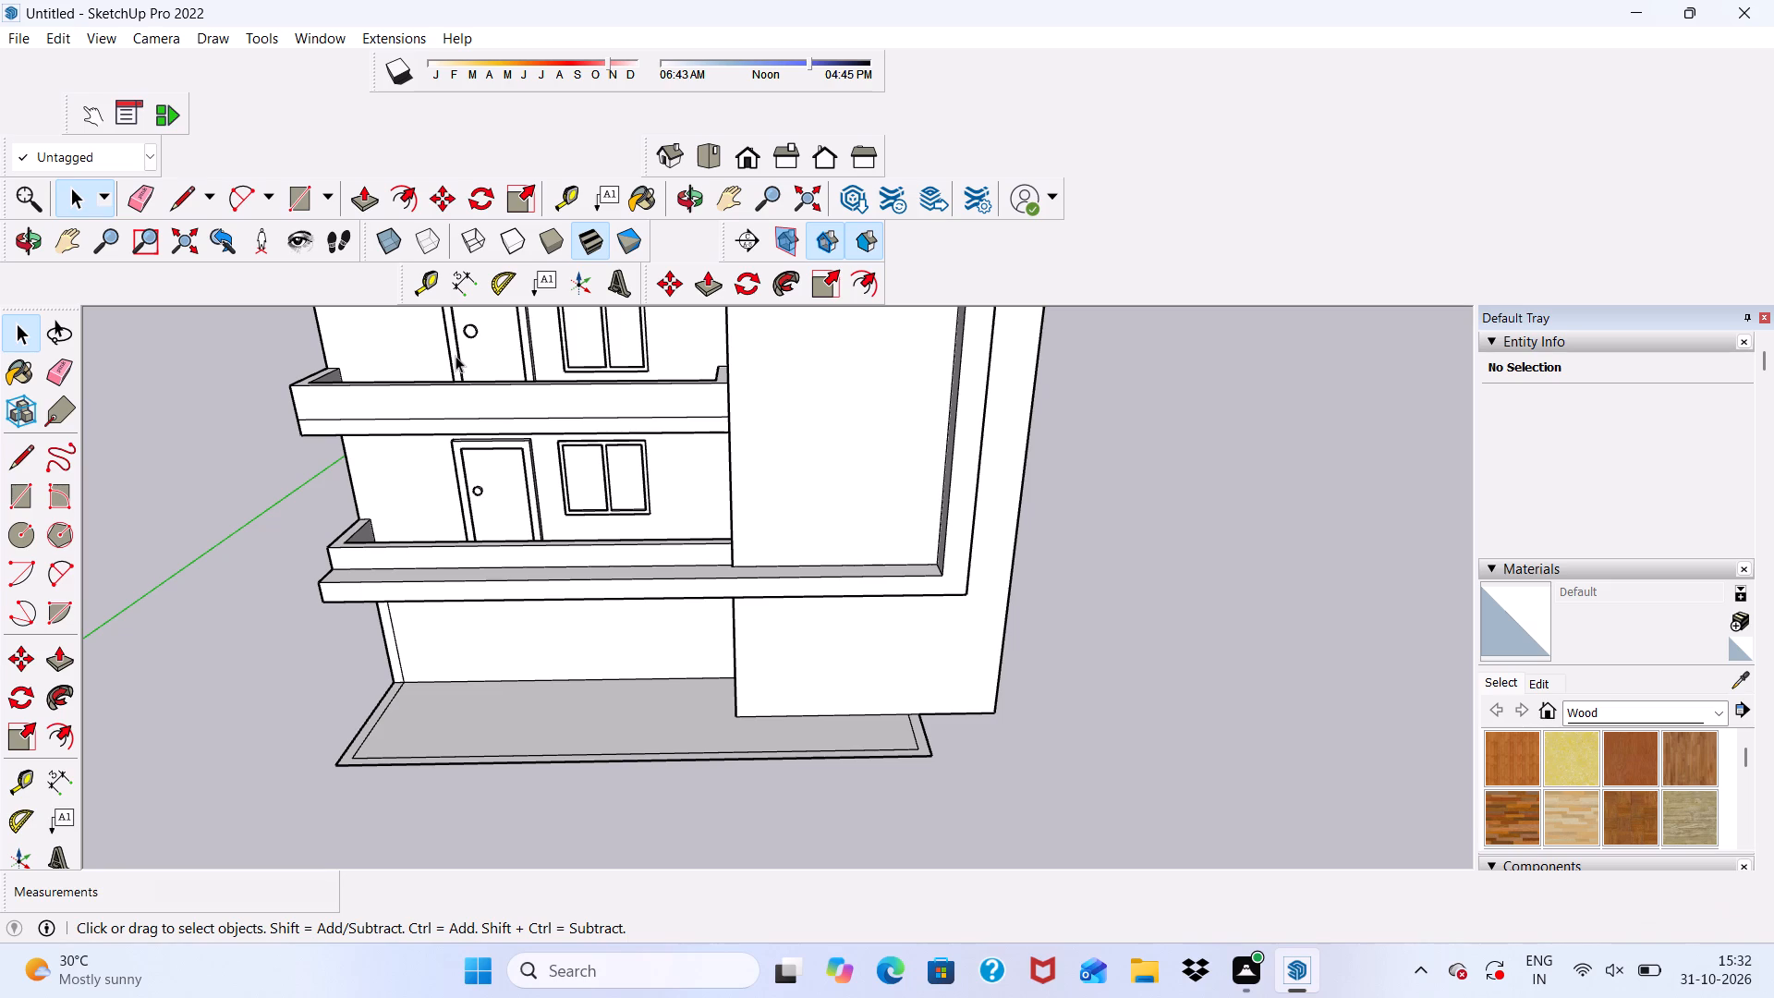
{"action": "scroll", "coordinate": [462, 421], "scroll_direction": "down", "scroll_amount": 3}
{"action": "middle_click_drag", "start_coordinate": [472, 442], "coordinate": [458, 621]}
{"action": "scroll", "coordinate": [420, 436], "scroll_direction": "down", "scroll_amount": 6}
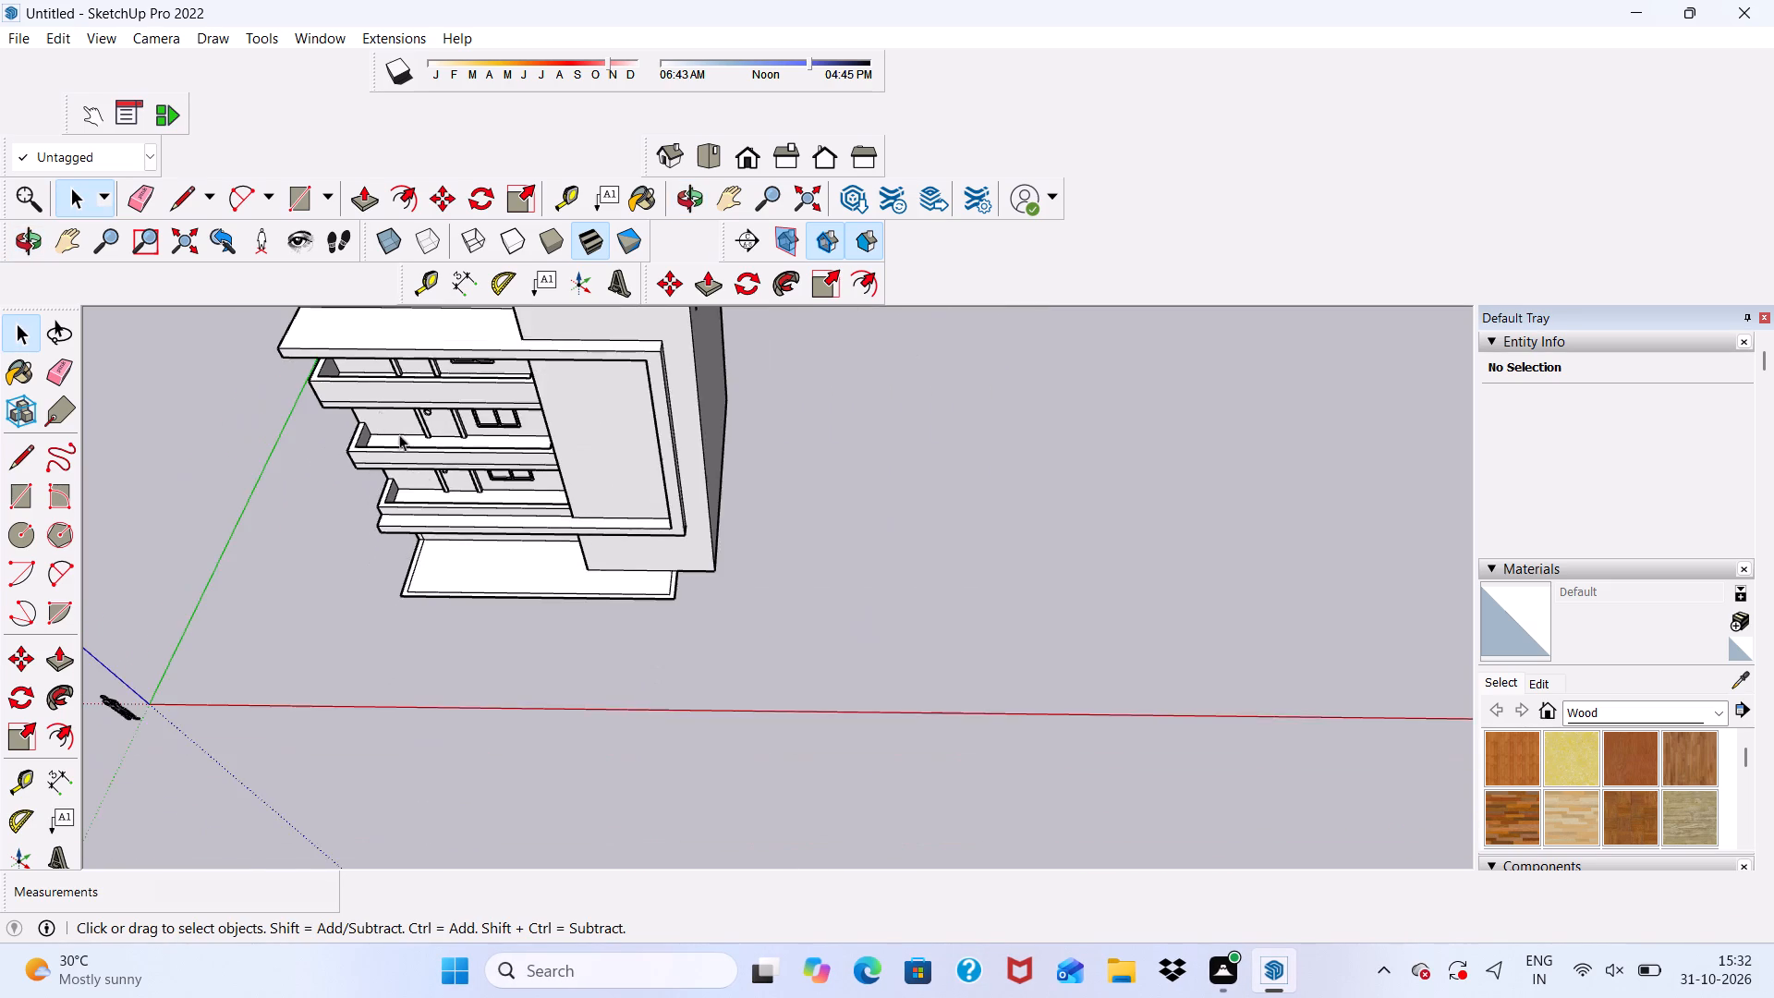
{"action": "scroll", "coordinate": [355, 381], "scroll_direction": "up", "scroll_amount": 5}
{"action": "middle_click_drag", "start_coordinate": [351, 391], "coordinate": [297, 120]}
{"action": "scroll", "coordinate": [335, 521], "scroll_direction": "up", "scroll_amount": 4}
{"action": "middle_click_drag", "start_coordinate": [447, 481], "coordinate": [459, 406]}
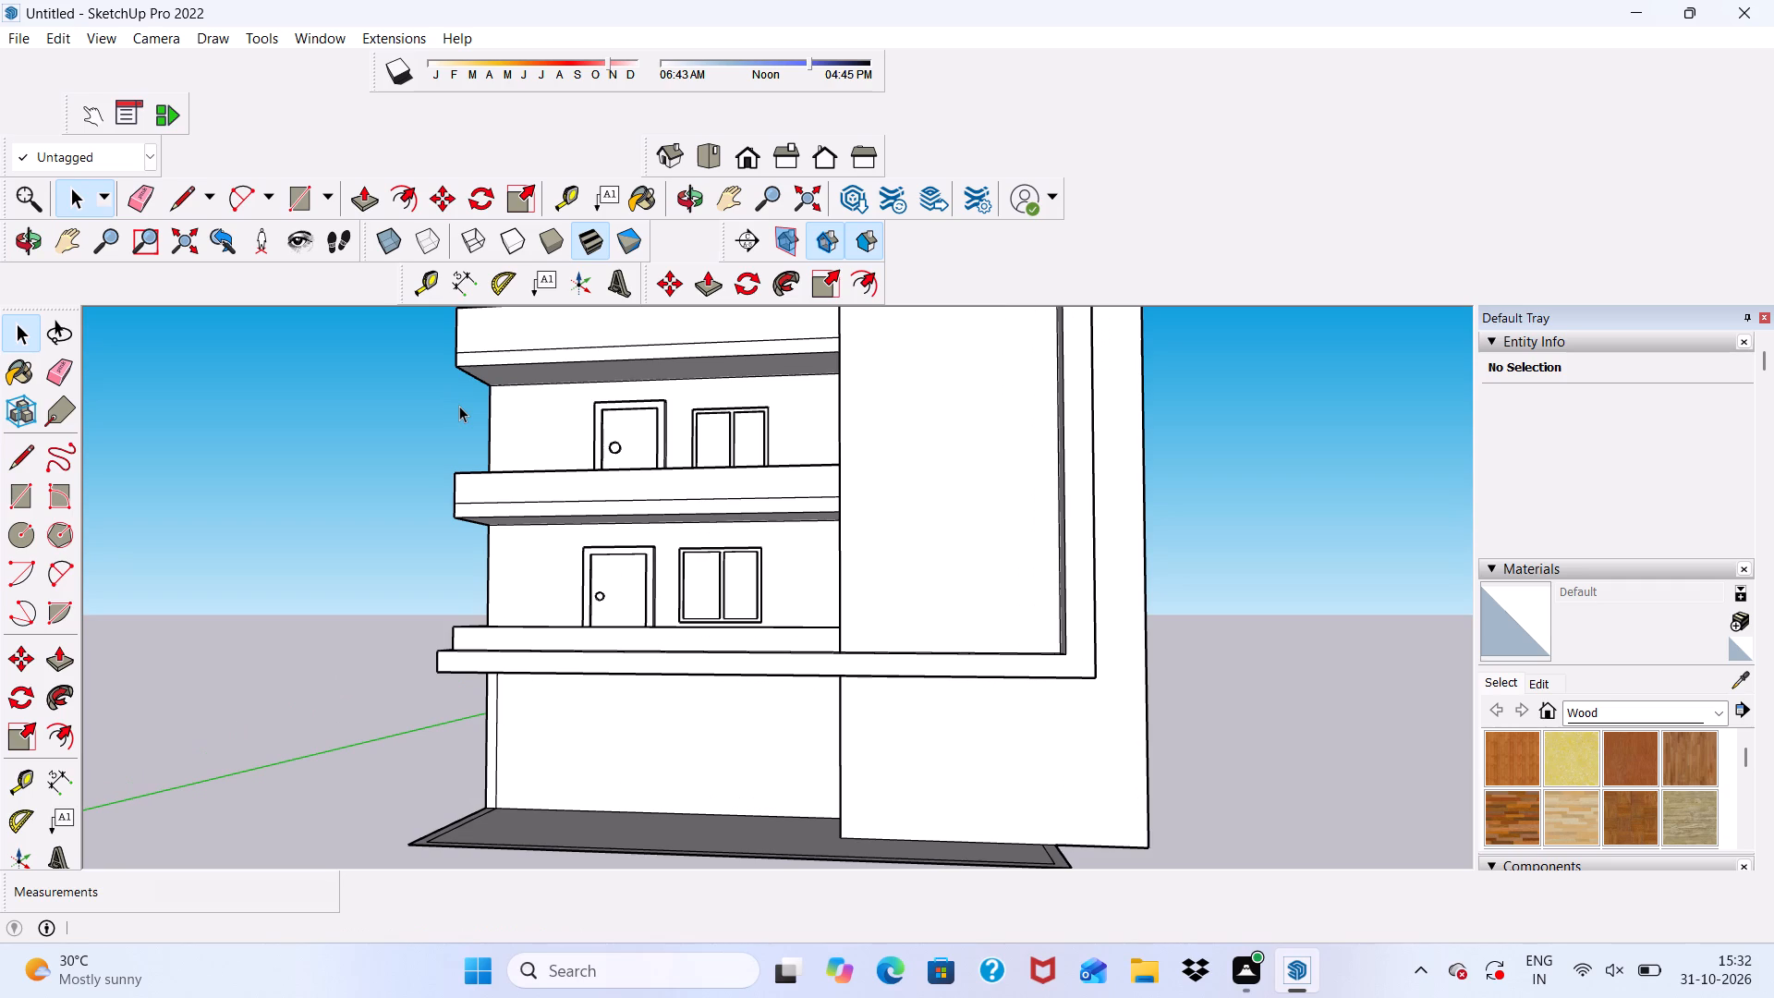
Push/Pull the top face of the lowest balcony's parapet up by another 1'.
{"action": "scroll", "coordinate": [565, 525], "scroll_direction": "down", "scroll_amount": 4}
{"action": "middle_click_drag", "start_coordinate": [615, 605], "coordinate": [528, 734]}
{"action": "scroll", "coordinate": [552, 654], "scroll_direction": "up", "scroll_amount": 14}
{"action": "middle_click_drag", "start_coordinate": [552, 594], "coordinate": [551, 661]}
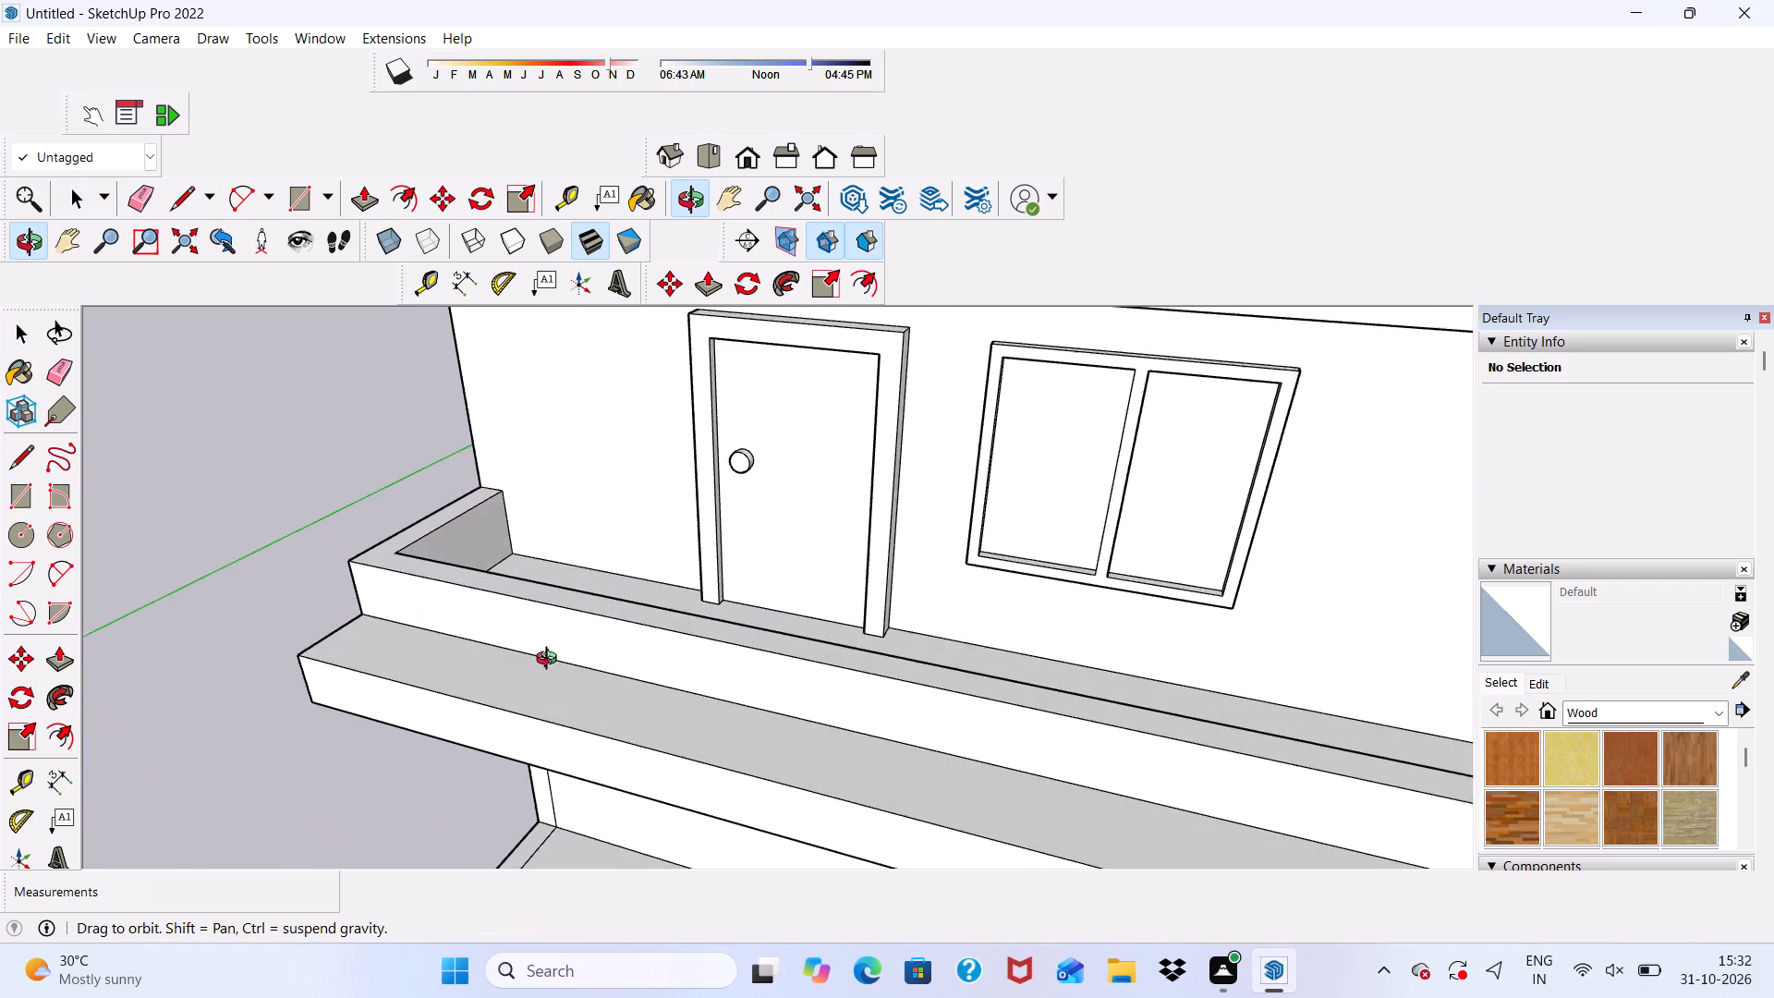
{"action": "middle_click_drag", "start_coordinate": [551, 661], "coordinate": [548, 676]}
{"action": "scroll", "coordinate": [569, 561], "scroll_direction": "up", "scroll_amount": 5}
{"action": "left_click", "coordinate": [512, 633]}
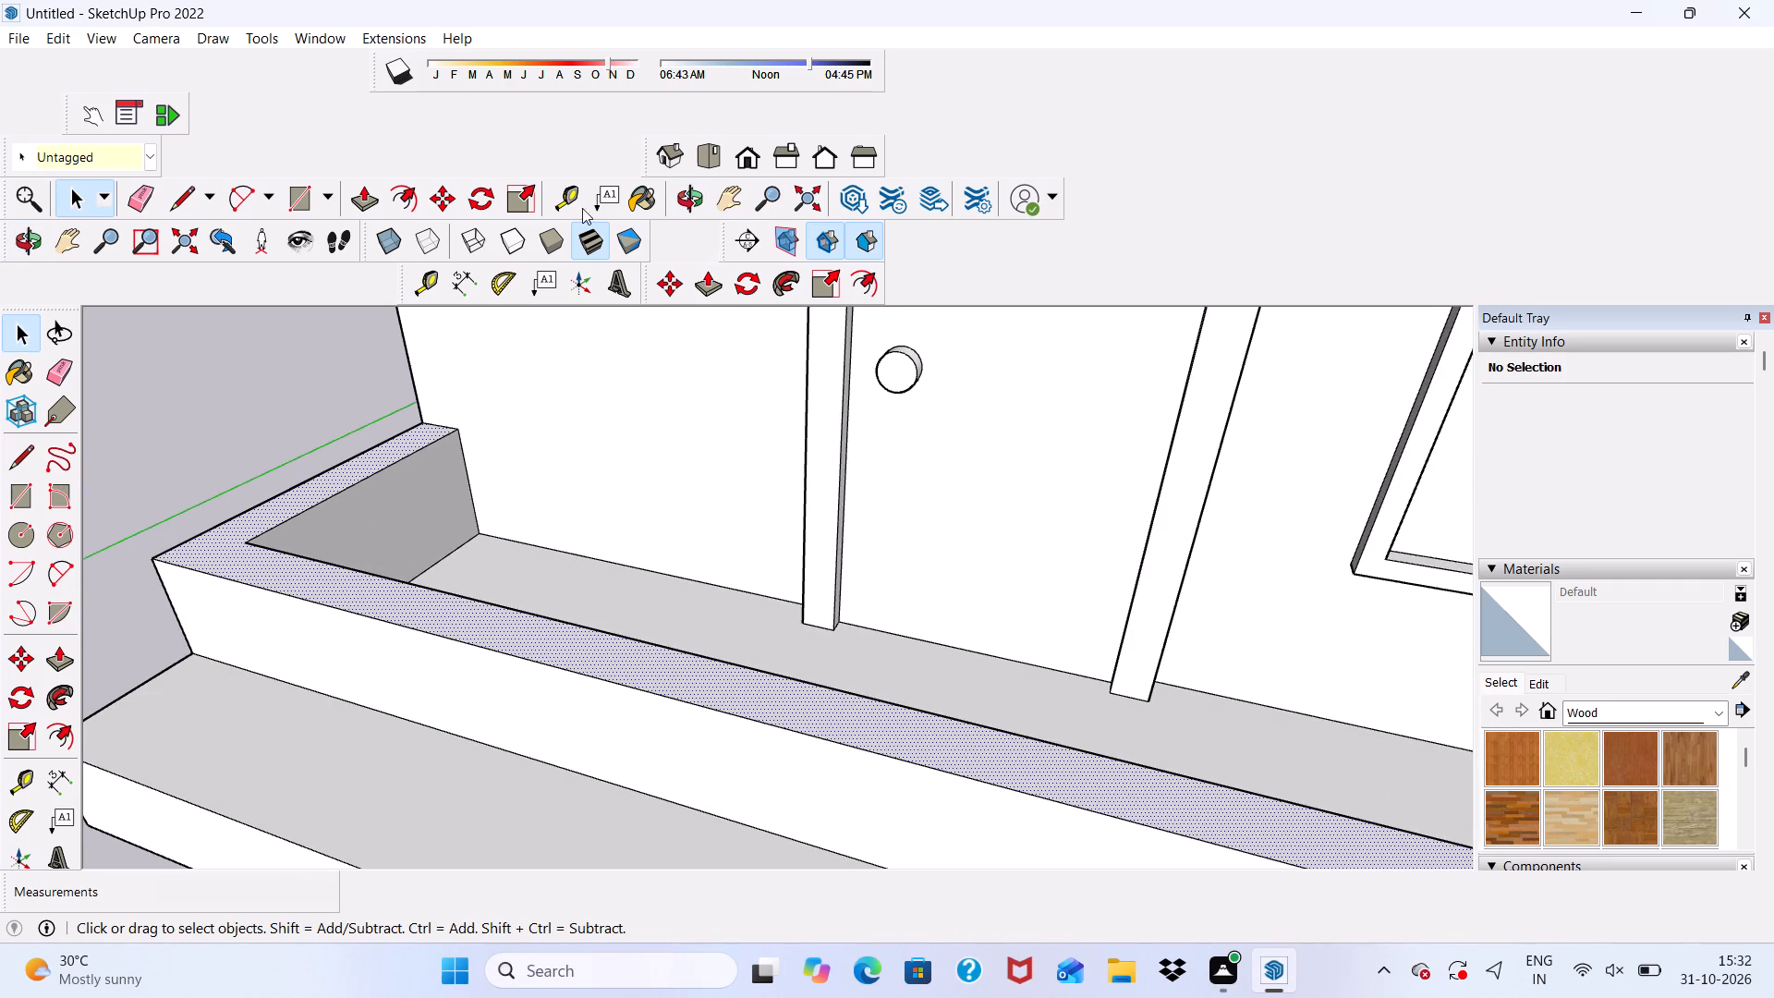
{"action": "left_click", "coordinate": [702, 279]}
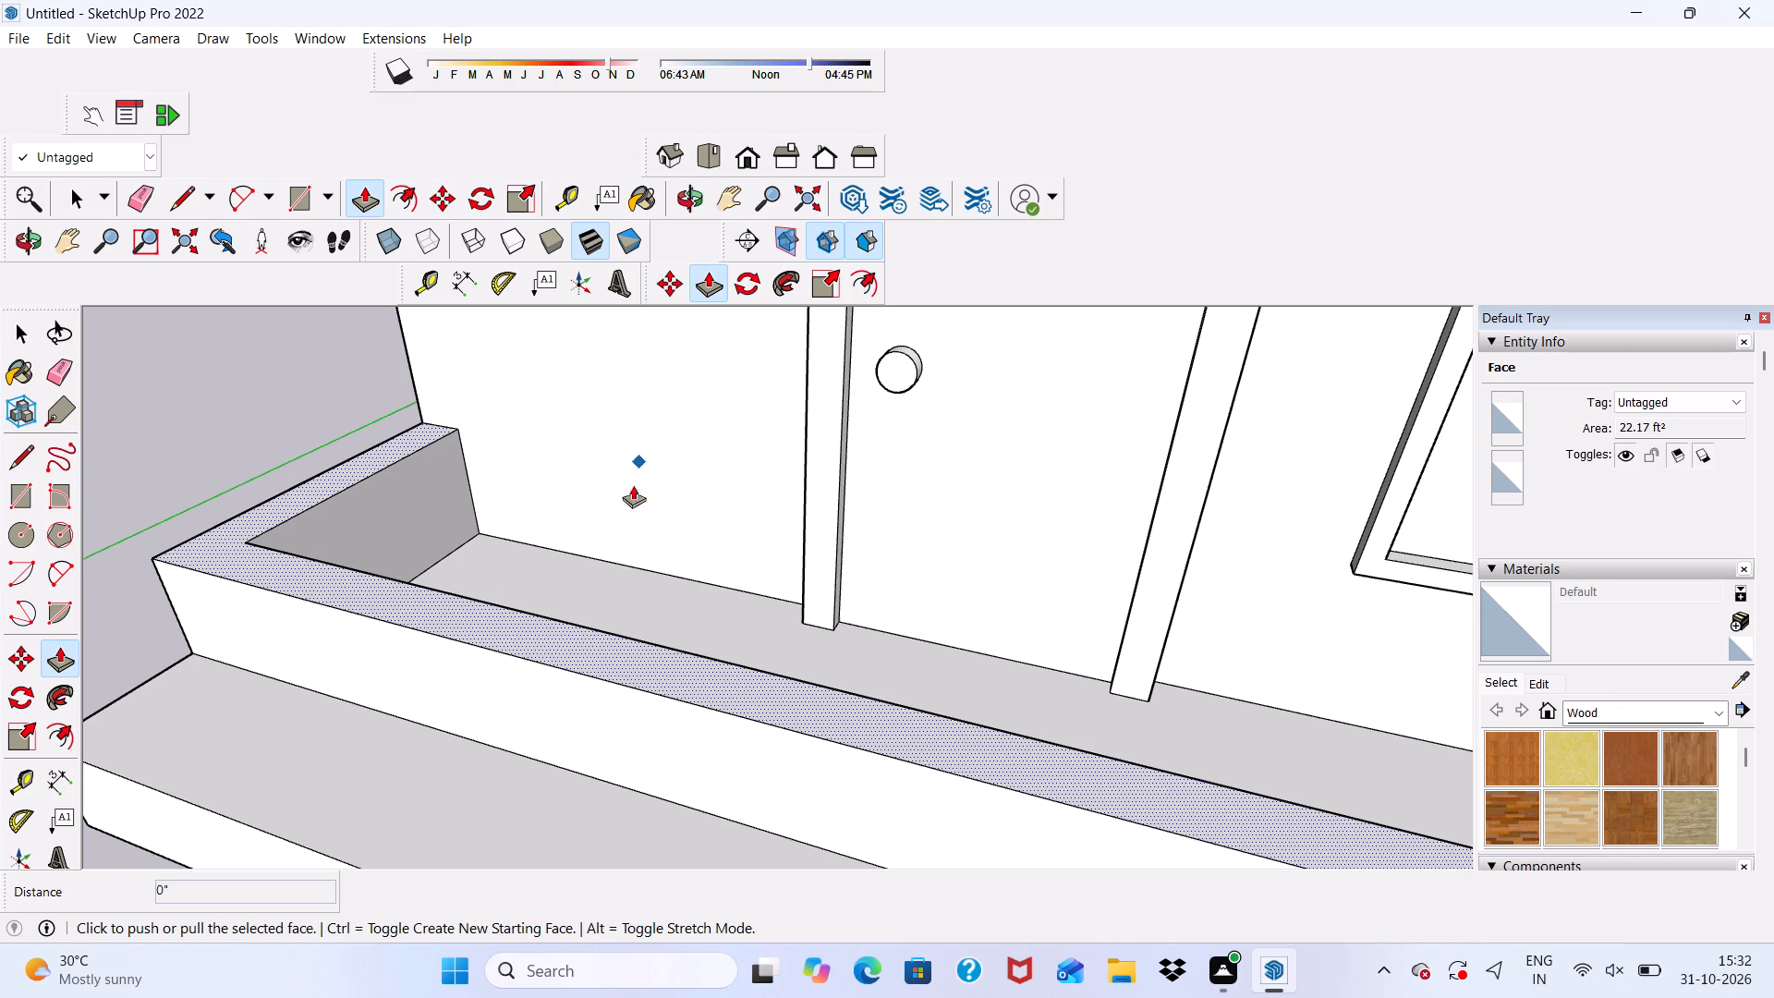
{"action": "left_click", "coordinate": [540, 635]}
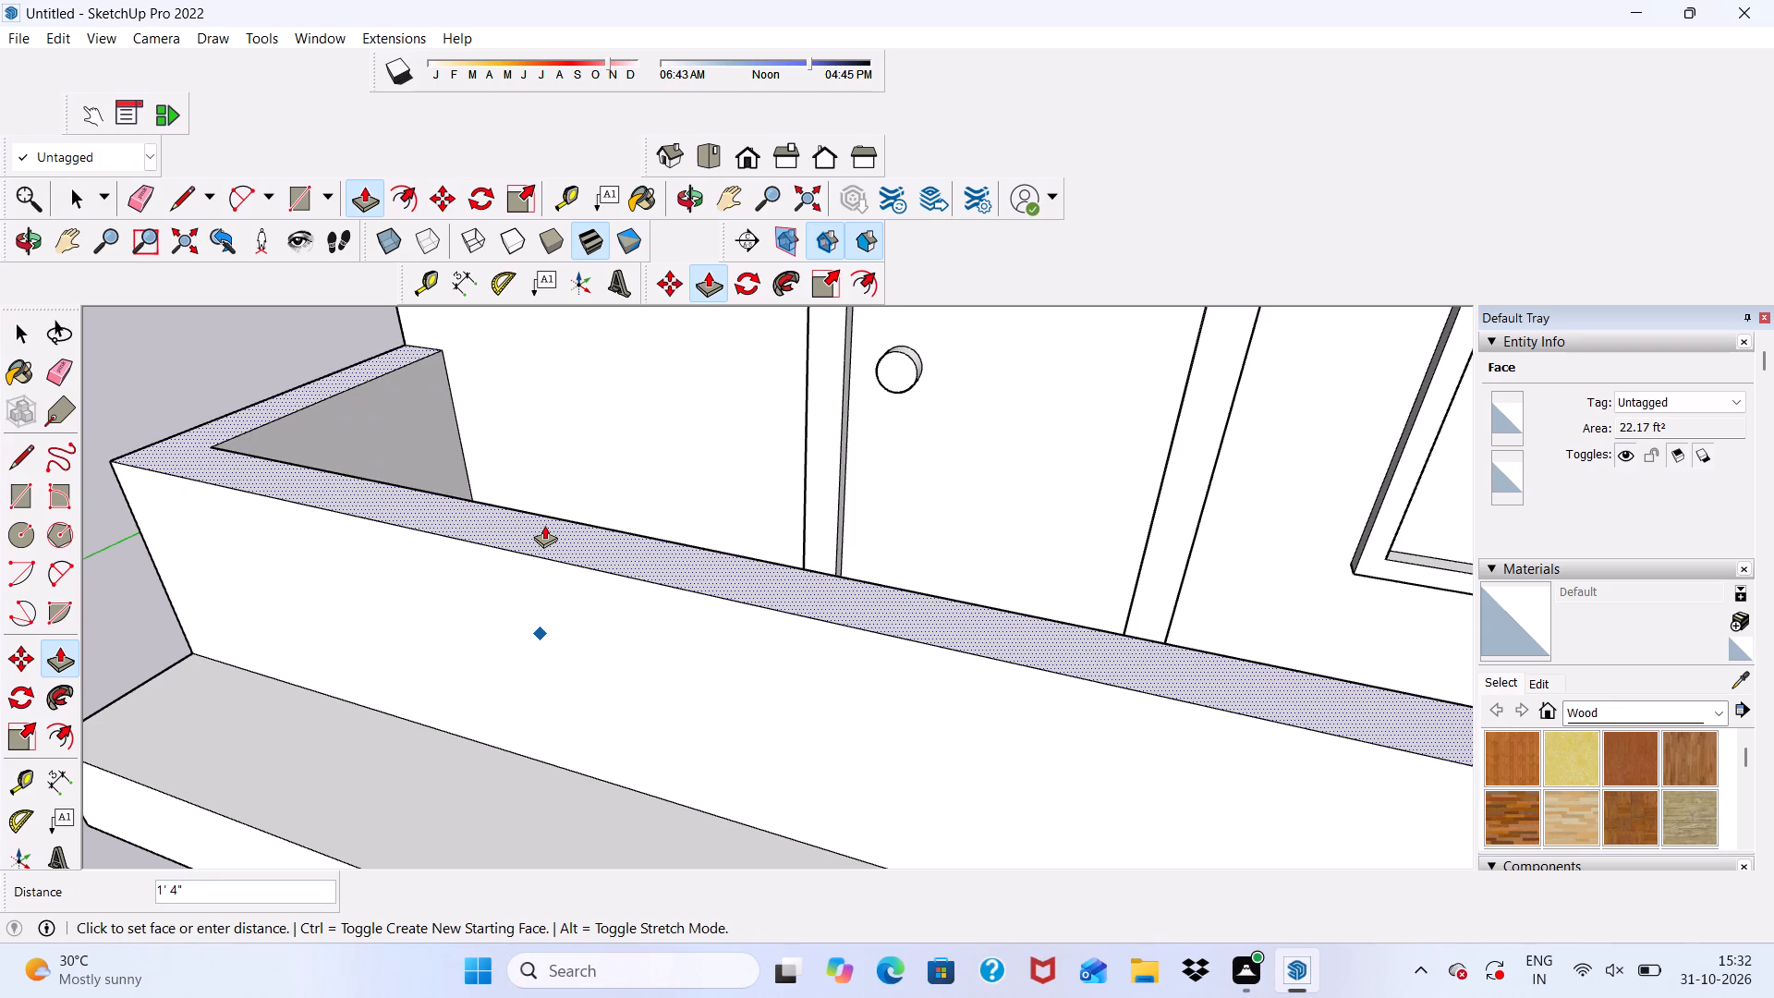
{"action": "type", "text": "1'"}
{"action": "key", "text": "Return"}
{"action": "key", "text": "space"}
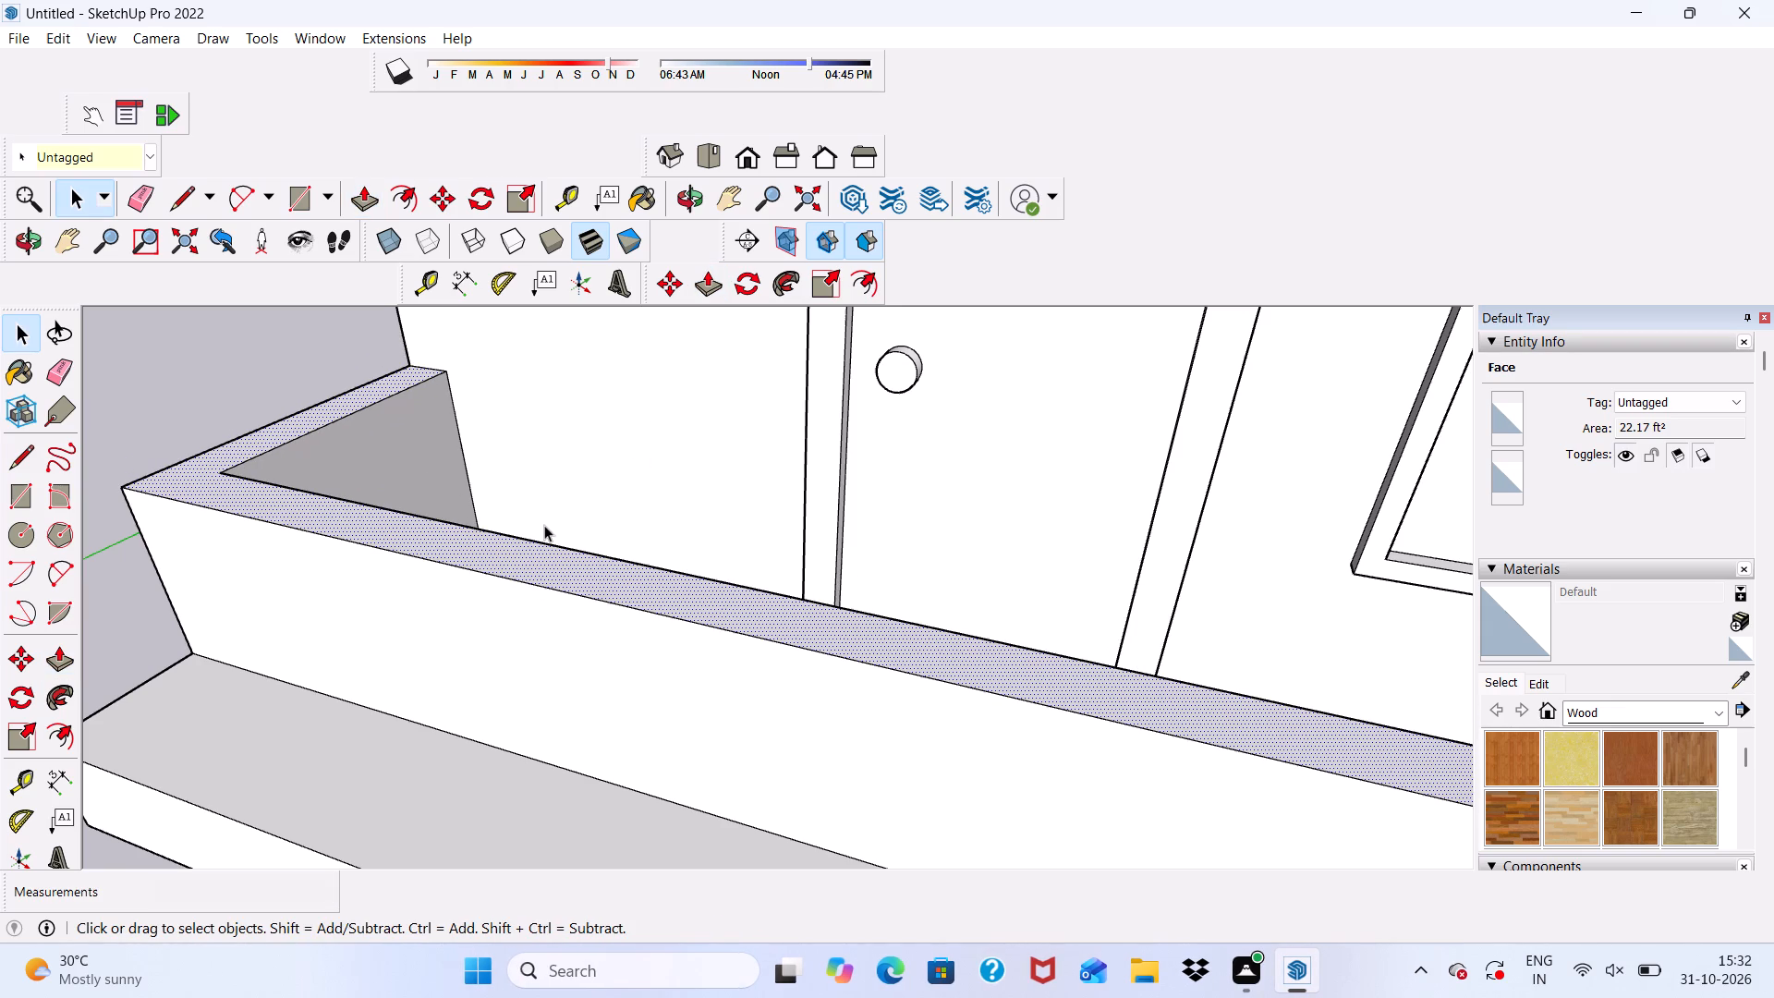
{"action": "scroll", "coordinate": [546, 525], "scroll_direction": "down", "scroll_amount": 6}
{"action": "left_click", "coordinate": [254, 485]}
Examine the whole facade from several angles, comparing the parapets of the three balconies and the adjoining framed wall panel.
{"action": "scroll", "coordinate": [451, 575], "scroll_direction": "down", "scroll_amount": 3}
{"action": "middle_click_drag", "start_coordinate": [798, 712], "coordinate": [860, 466]}
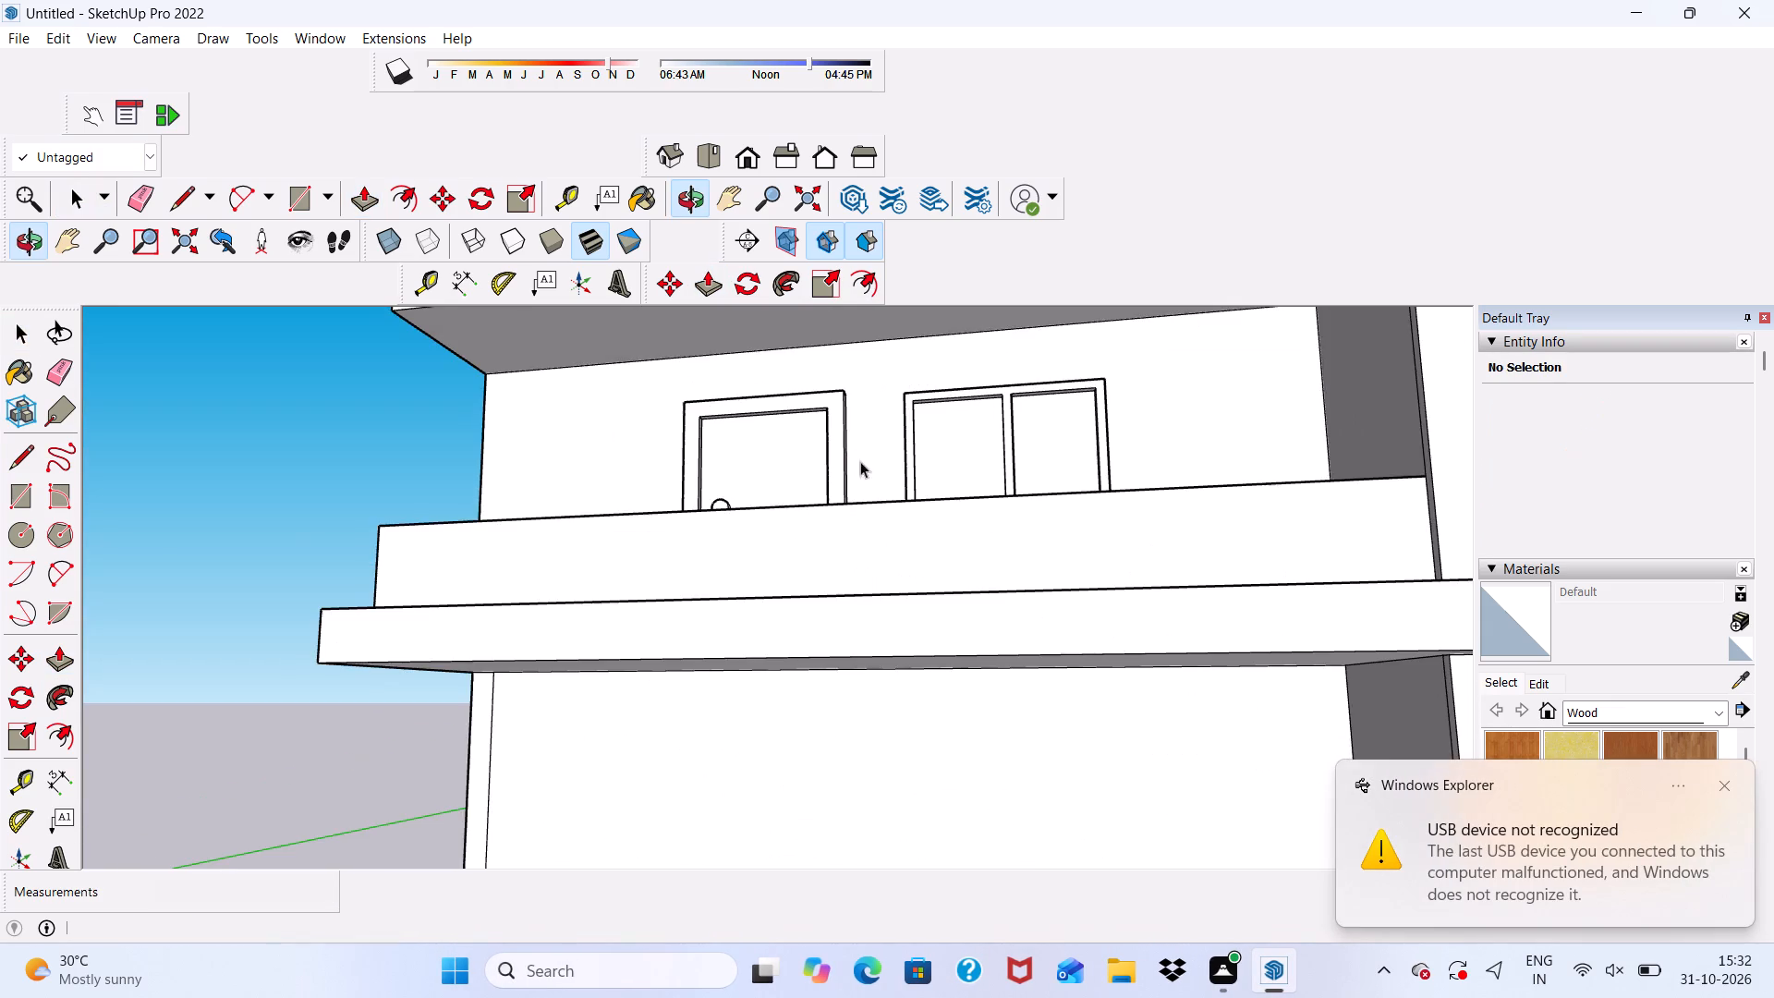
{"action": "scroll", "coordinate": [640, 629], "scroll_direction": "down", "scroll_amount": 11}
{"action": "middle_click_drag", "start_coordinate": [656, 577], "coordinate": [742, 826]}
{"action": "scroll", "coordinate": [691, 538], "scroll_direction": "down", "scroll_amount": 6}
{"action": "scroll", "coordinate": [610, 403], "scroll_direction": "up", "scroll_amount": 3}
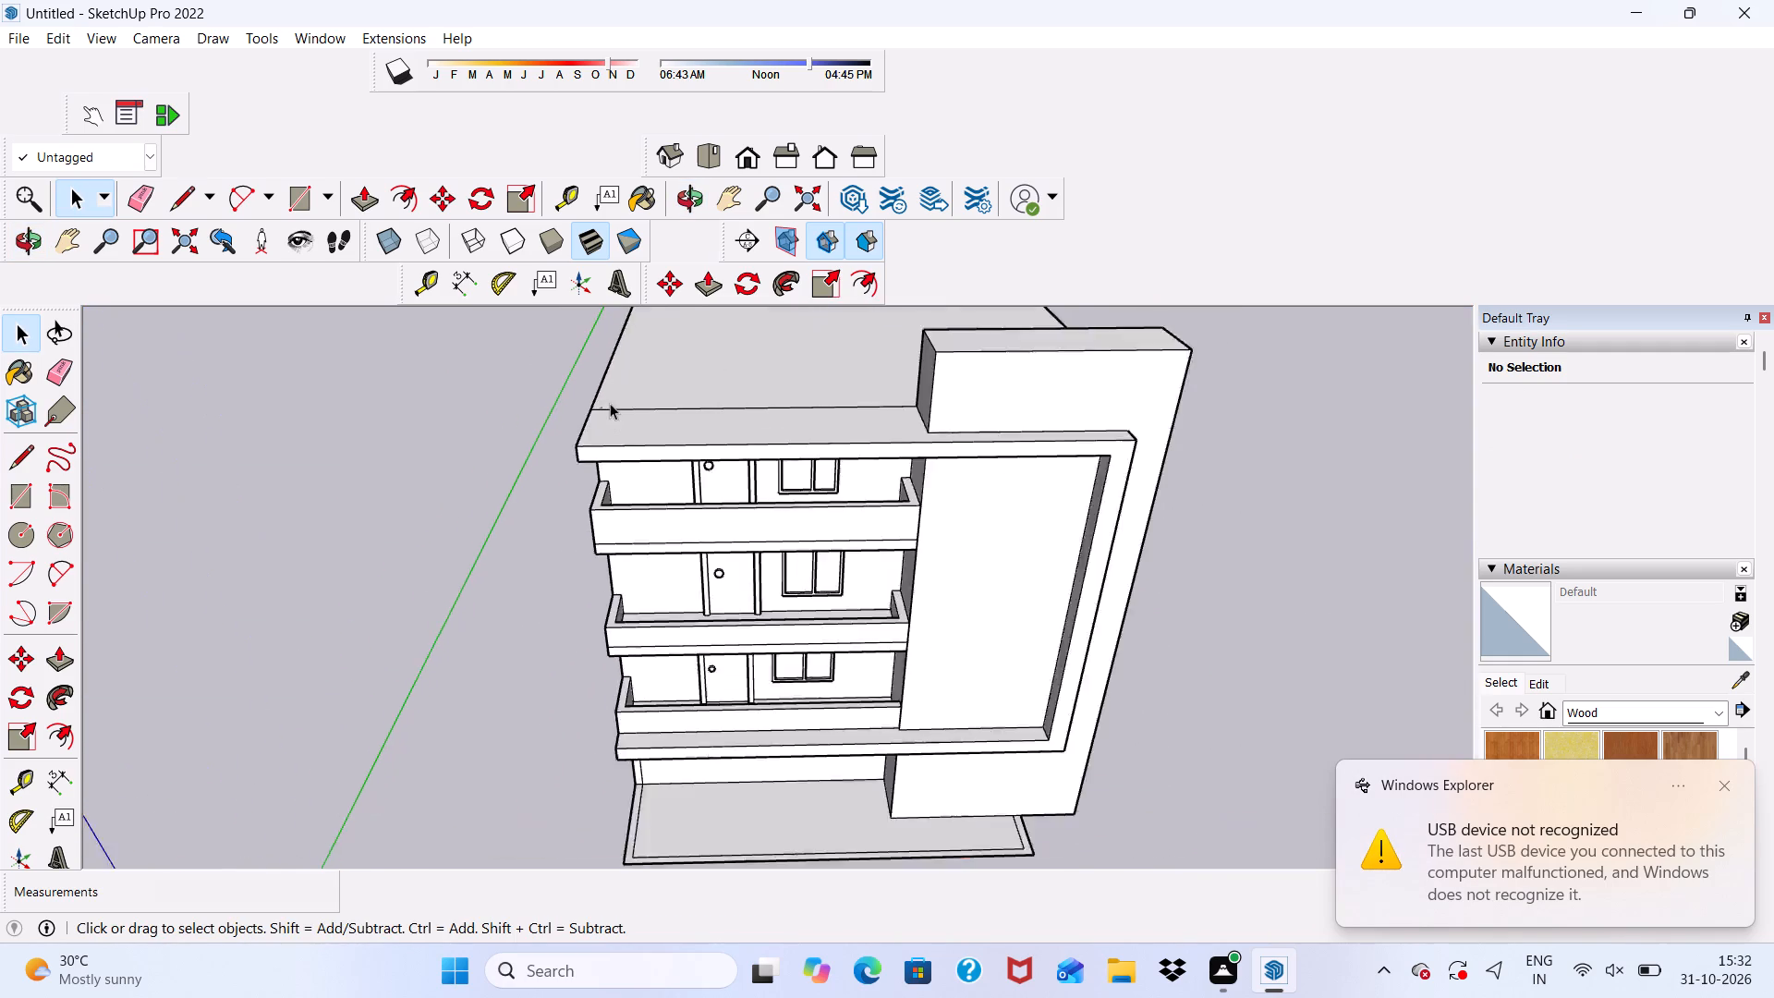
{"action": "scroll", "coordinate": [610, 403], "scroll_direction": "up", "scroll_amount": 7}
{"action": "scroll", "coordinate": [614, 550], "scroll_direction": "down", "scroll_amount": 1}
{"action": "middle_click_drag", "start_coordinate": [618, 577], "coordinate": [605, 449]}
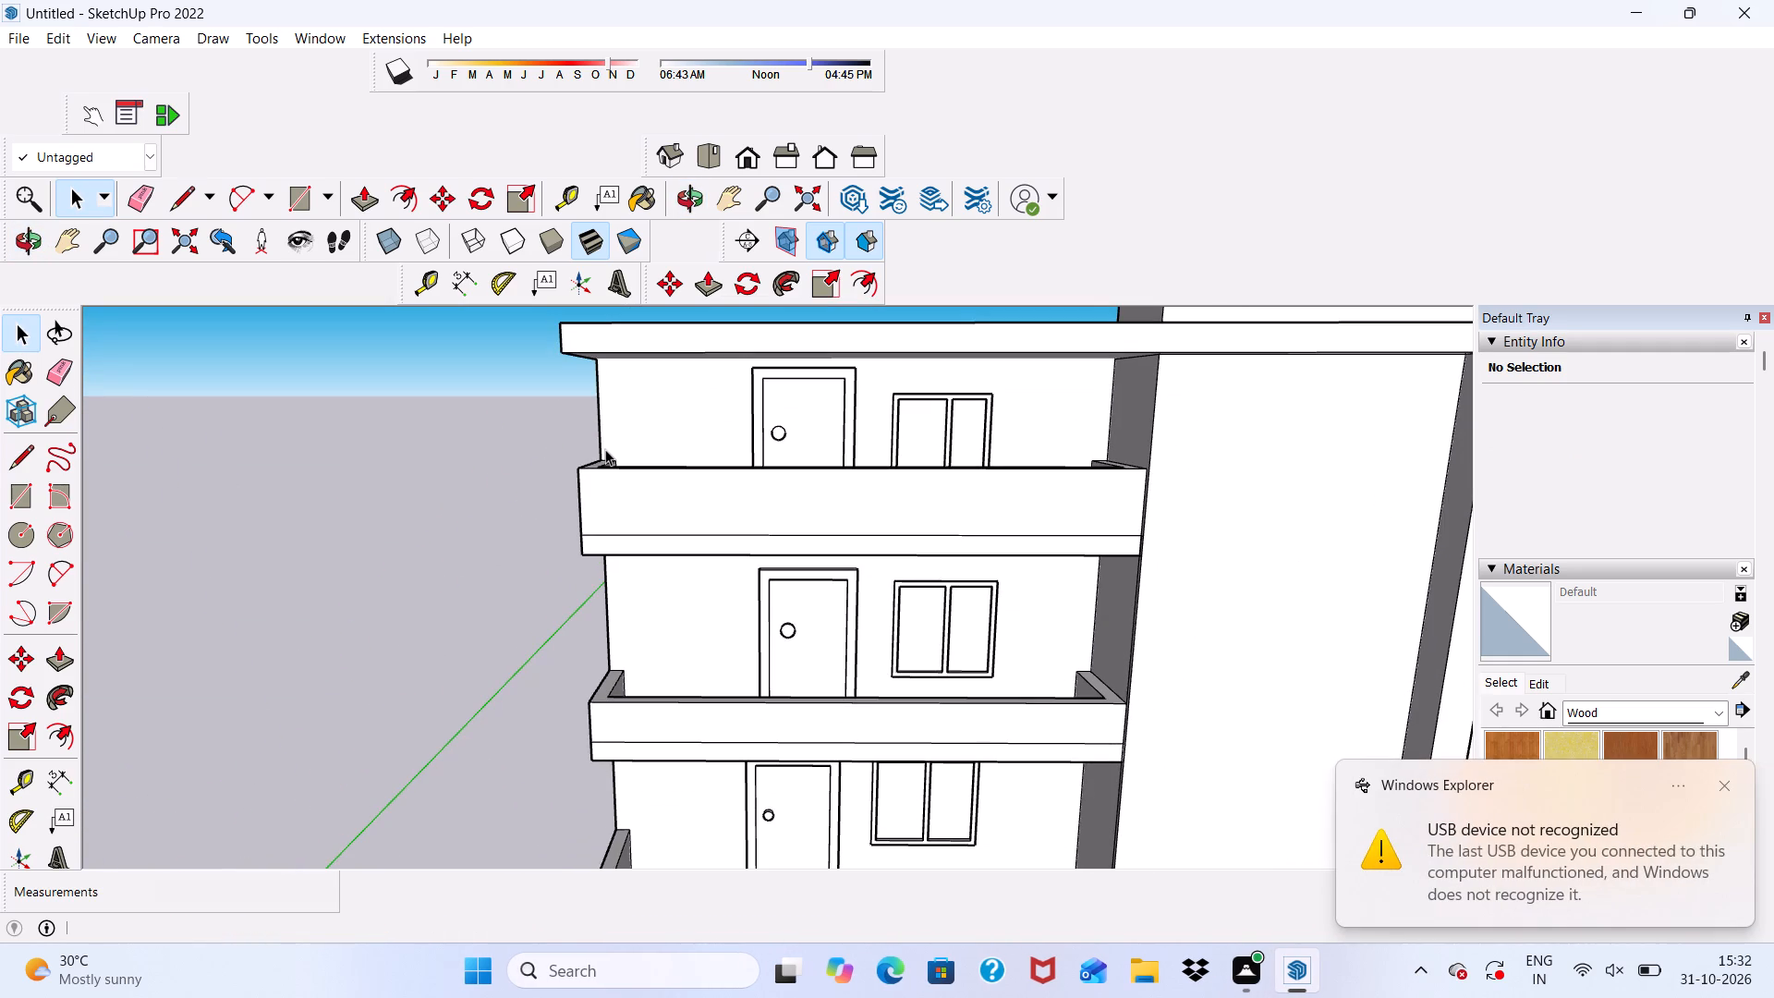
{"action": "middle_click_drag", "start_coordinate": [661, 475], "coordinate": [766, 523]}
{"action": "scroll", "coordinate": [758, 502], "scroll_direction": "down", "scroll_amount": 3}
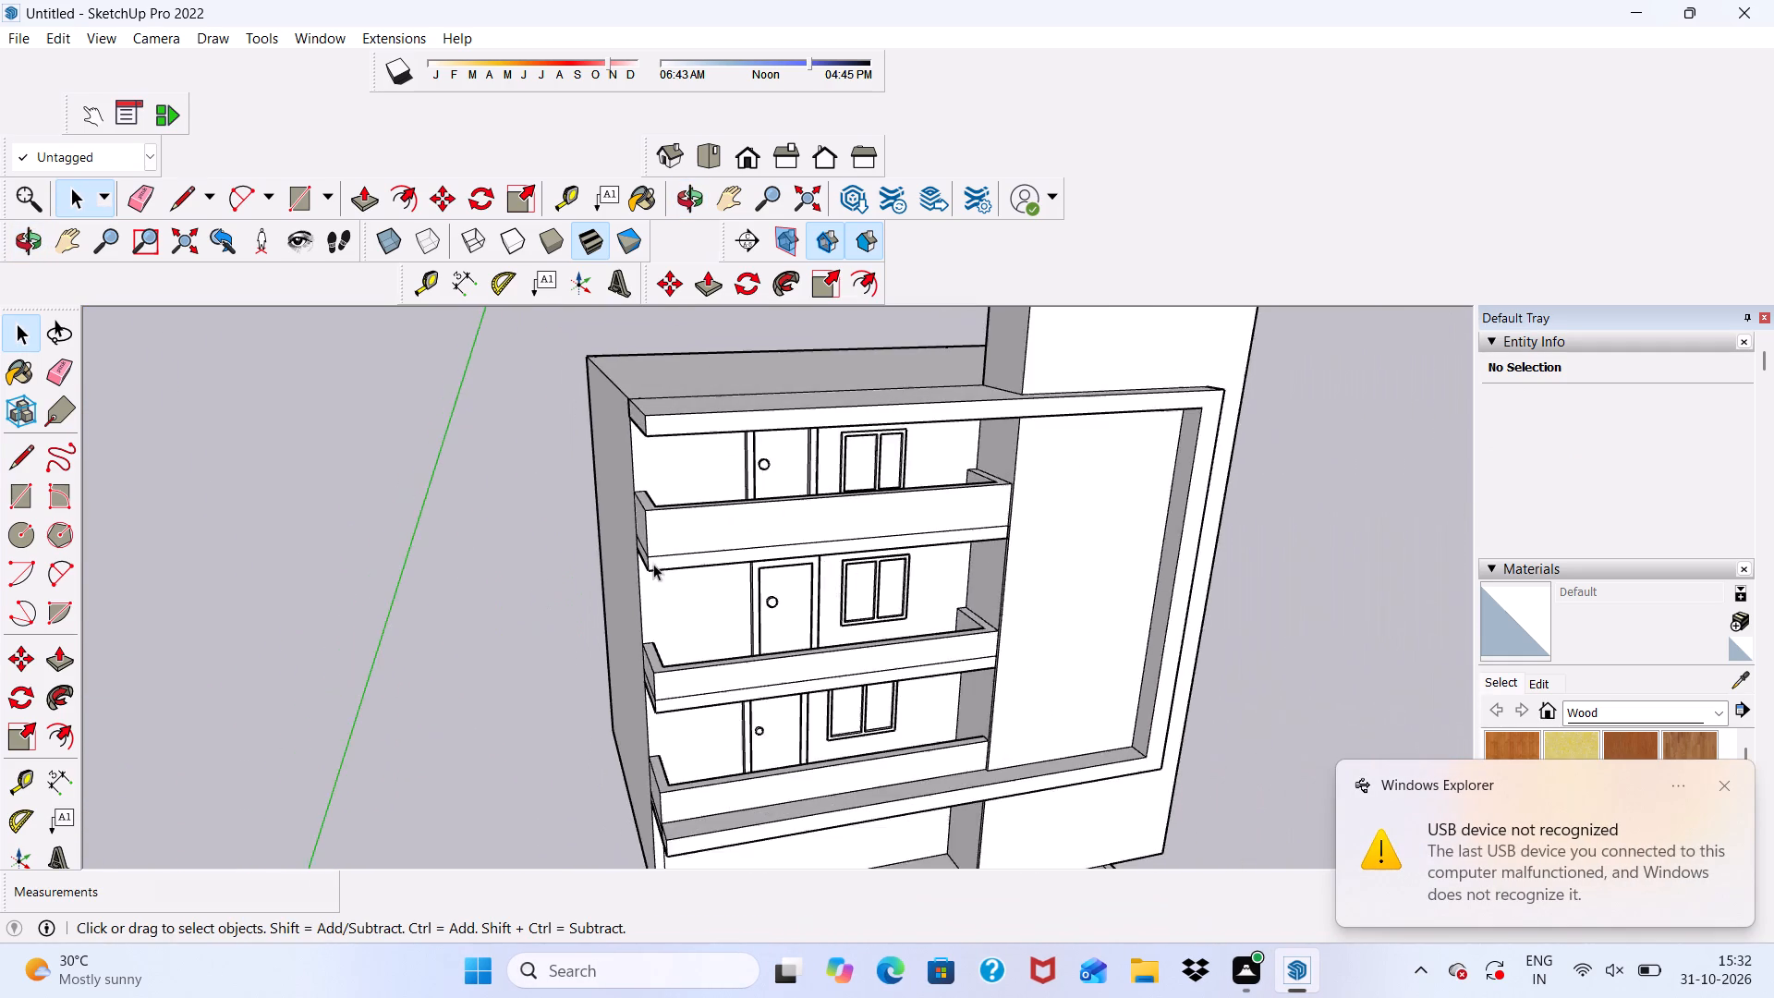
{"action": "scroll", "coordinate": [653, 564], "scroll_direction": "down", "scroll_amount": 5}
{"action": "middle_click_drag", "start_coordinate": [1051, 420], "coordinate": [942, 337]}
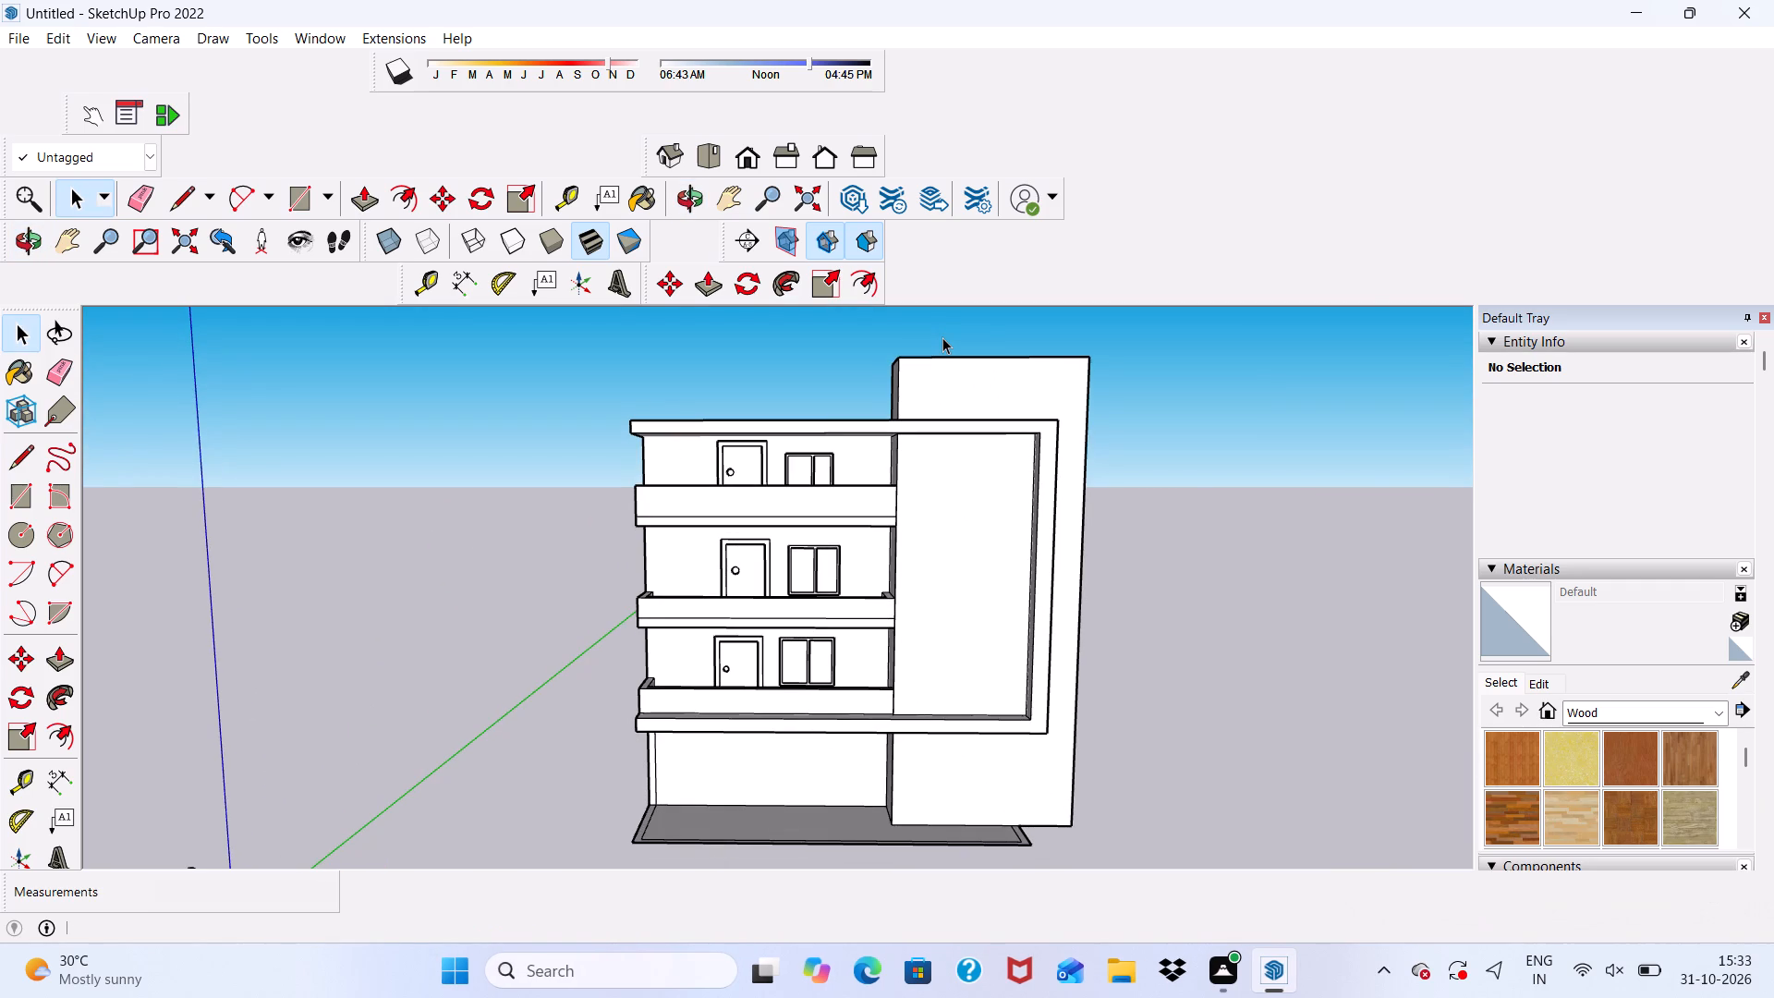
{"action": "middle_click_drag", "start_coordinate": [961, 521], "coordinate": [953, 528]}
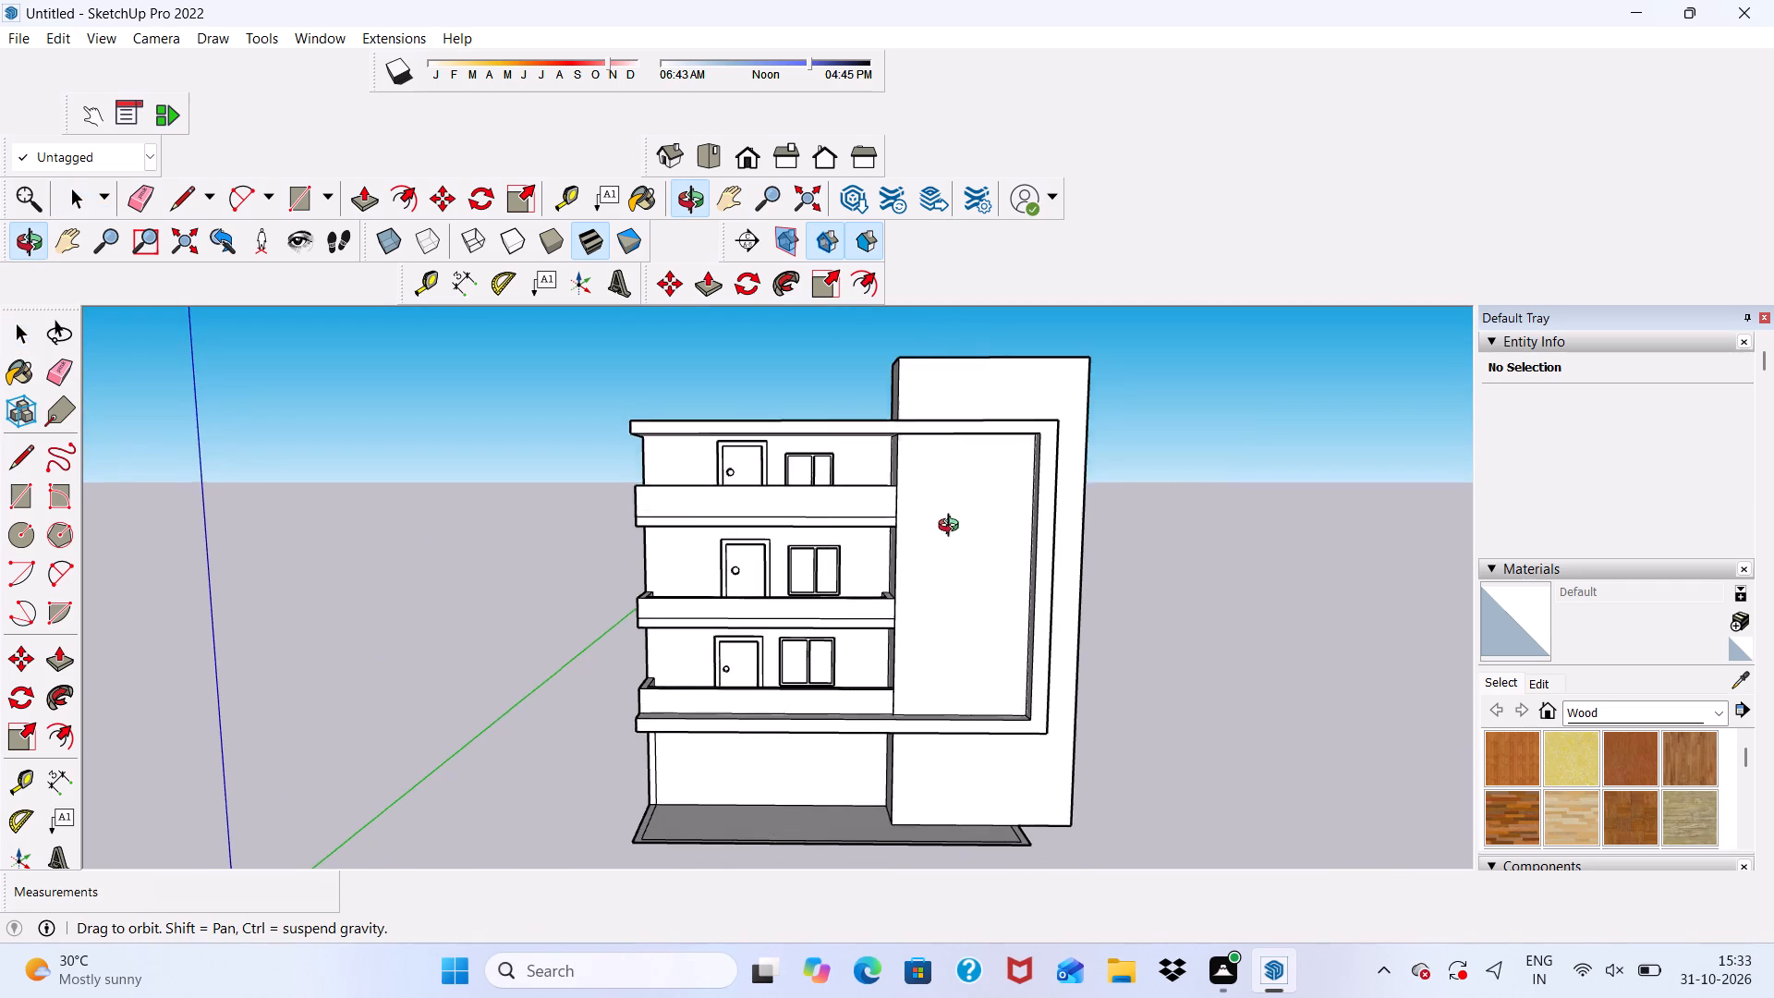
{"action": "middle_click_drag", "start_coordinate": [953, 528], "coordinate": [979, 550]}
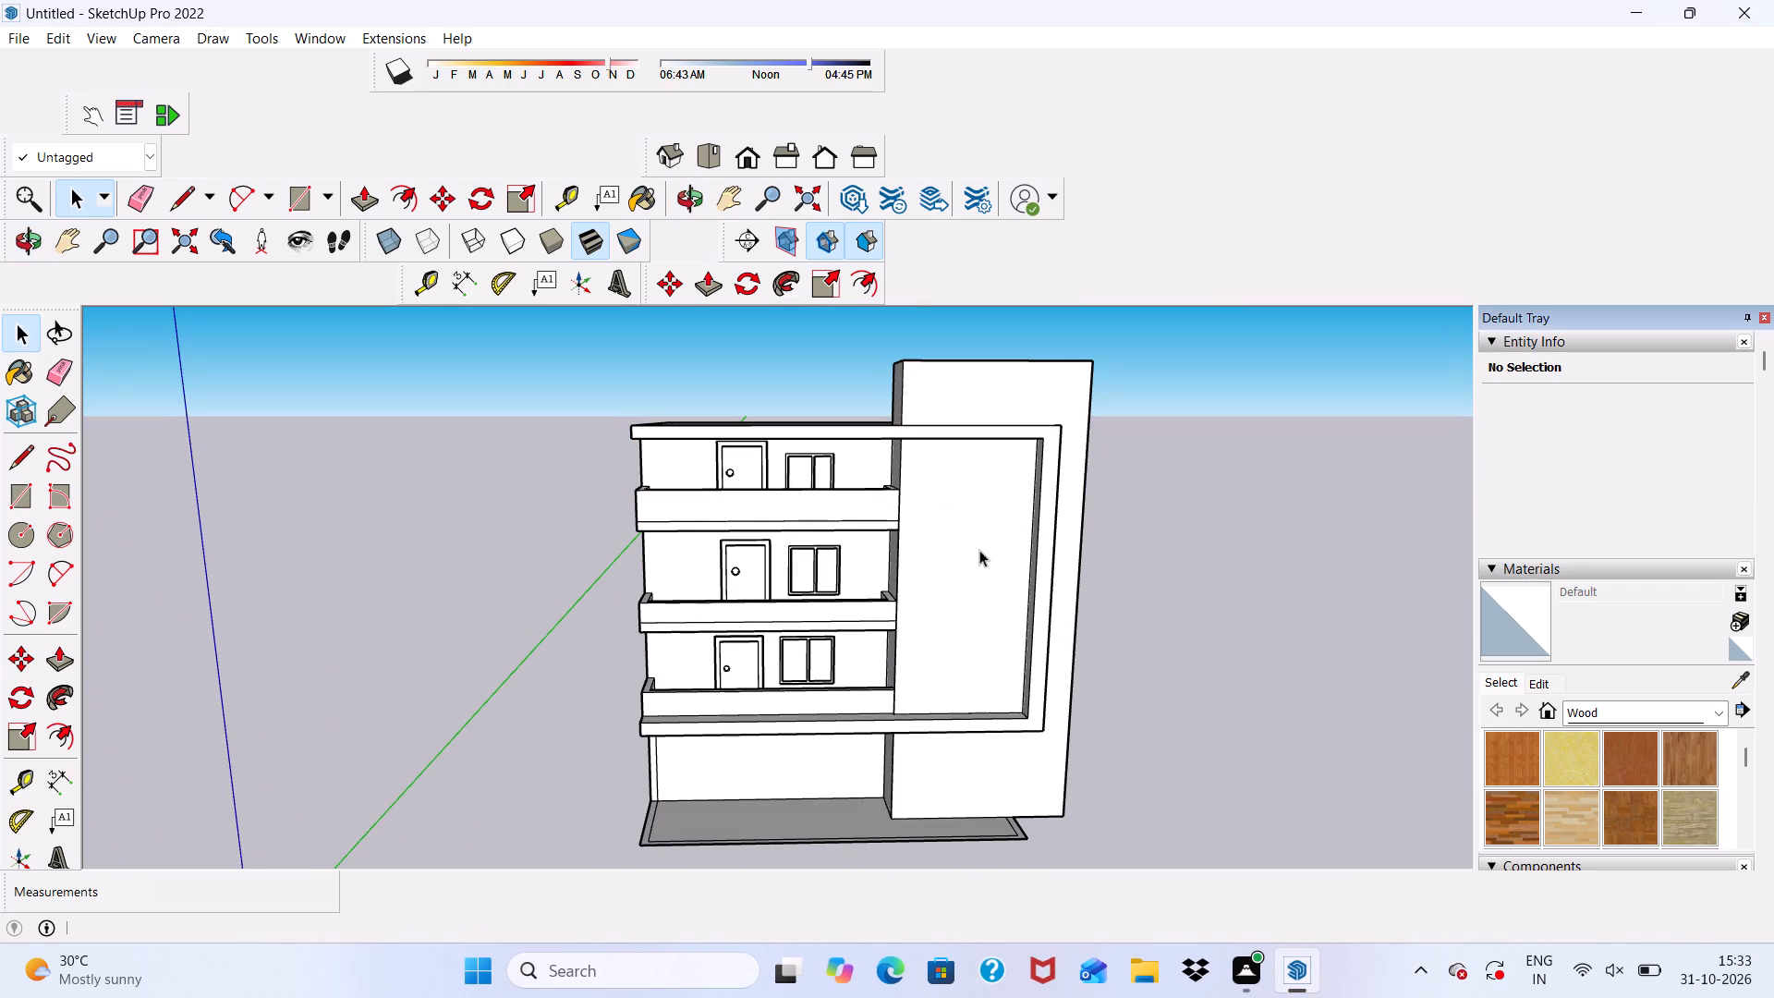
{"action": "middle_click_drag", "start_coordinate": [979, 550], "coordinate": [919, 523]}
{"action": "scroll", "coordinate": [817, 479], "scroll_direction": "down", "scroll_amount": 4}
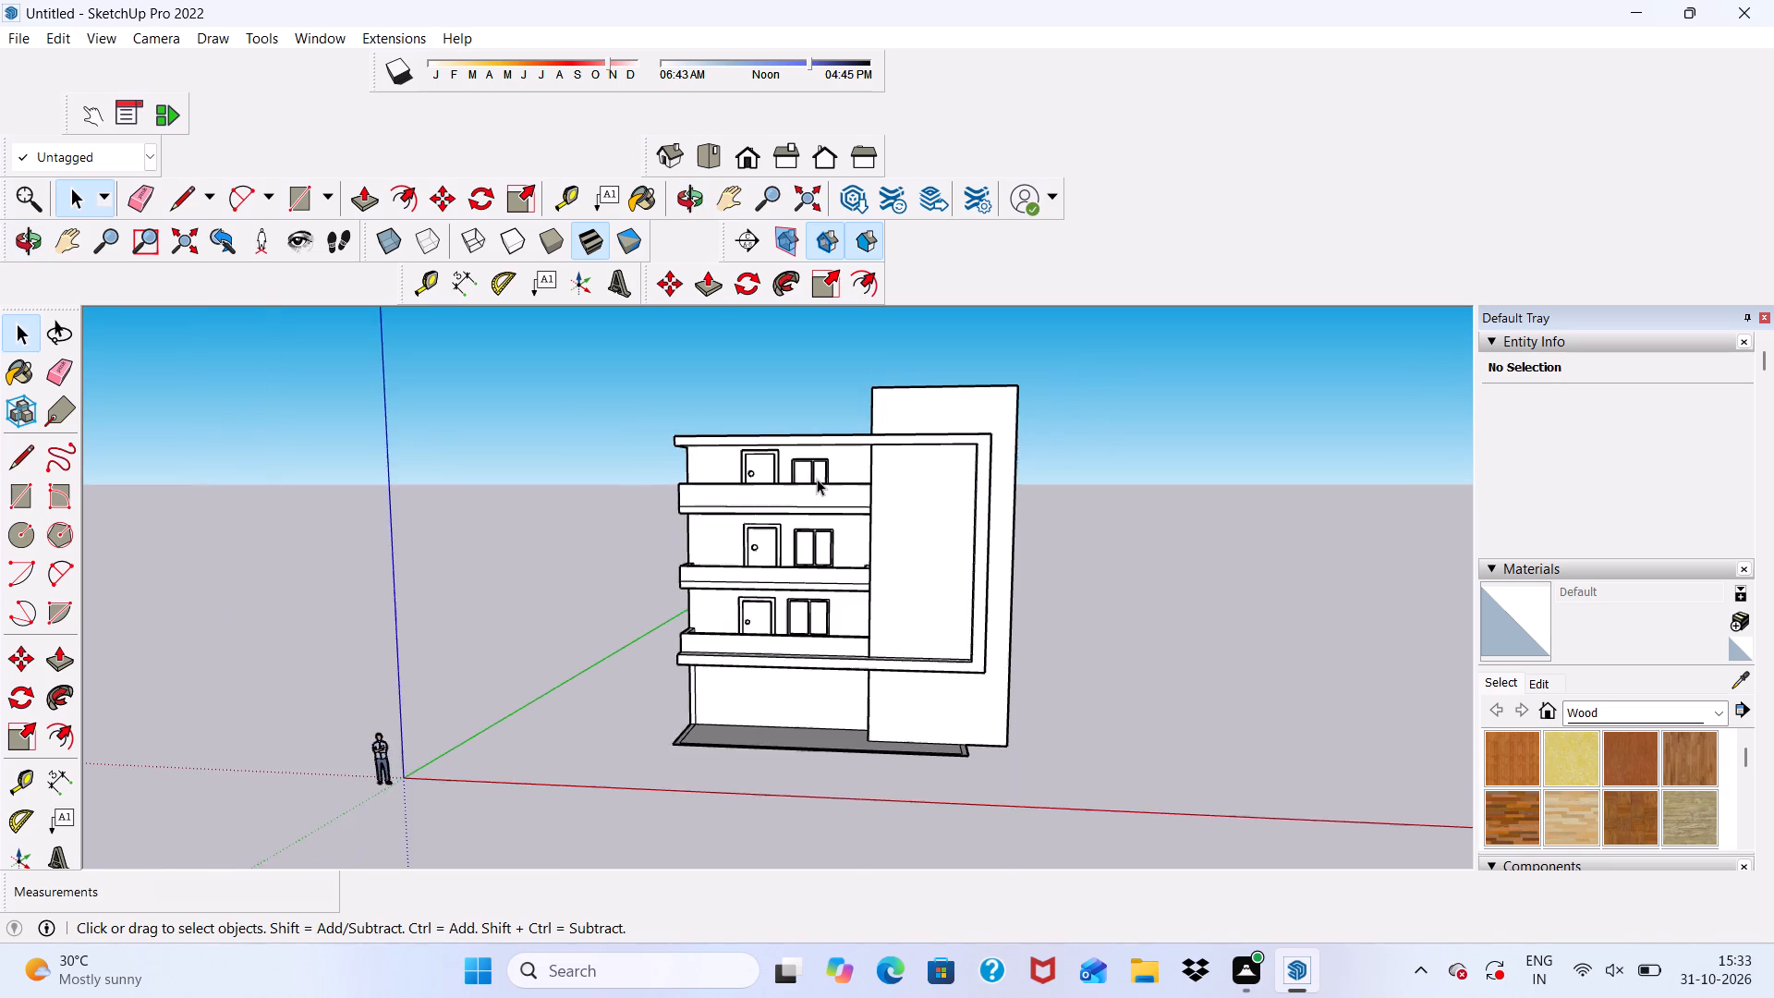
{"action": "middle_click_drag", "start_coordinate": [817, 479], "coordinate": [971, 437]}
{"action": "scroll", "coordinate": [832, 590], "scroll_direction": "up", "scroll_amount": 4}
{"action": "scroll", "coordinate": [902, 485], "scroll_direction": "up", "scroll_amount": 4}
{"action": "middle_click_drag", "start_coordinate": [903, 475], "coordinate": [860, 505]}
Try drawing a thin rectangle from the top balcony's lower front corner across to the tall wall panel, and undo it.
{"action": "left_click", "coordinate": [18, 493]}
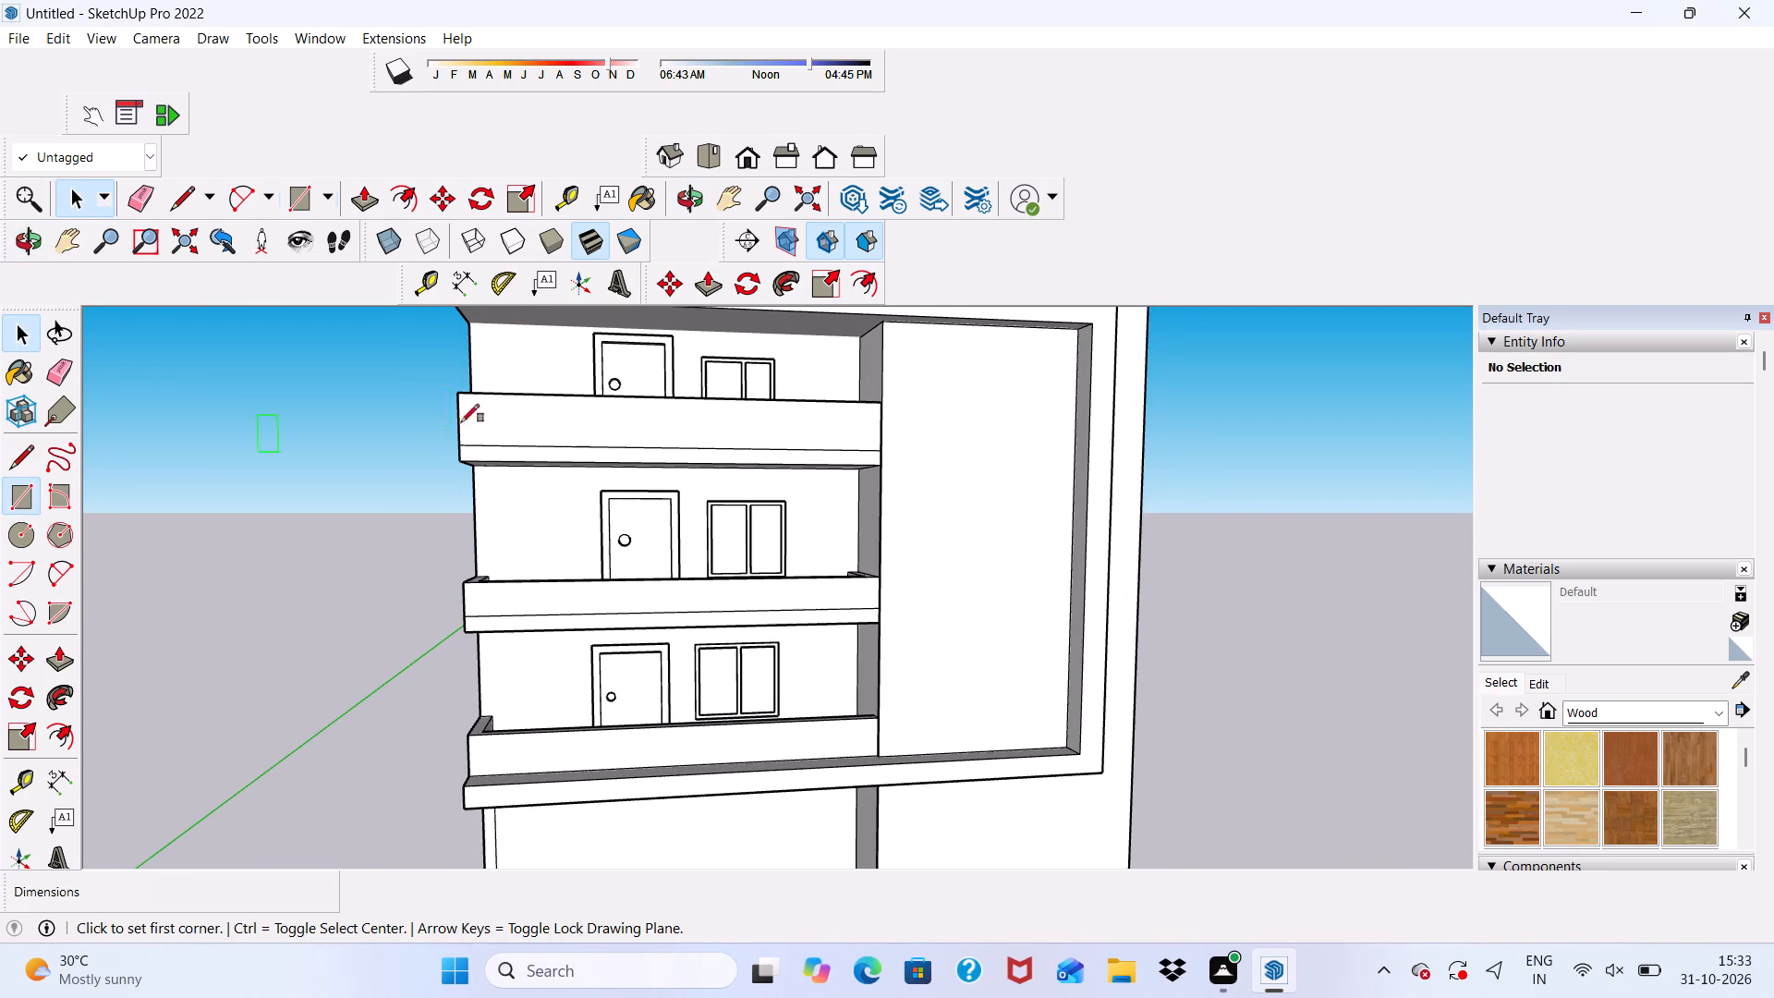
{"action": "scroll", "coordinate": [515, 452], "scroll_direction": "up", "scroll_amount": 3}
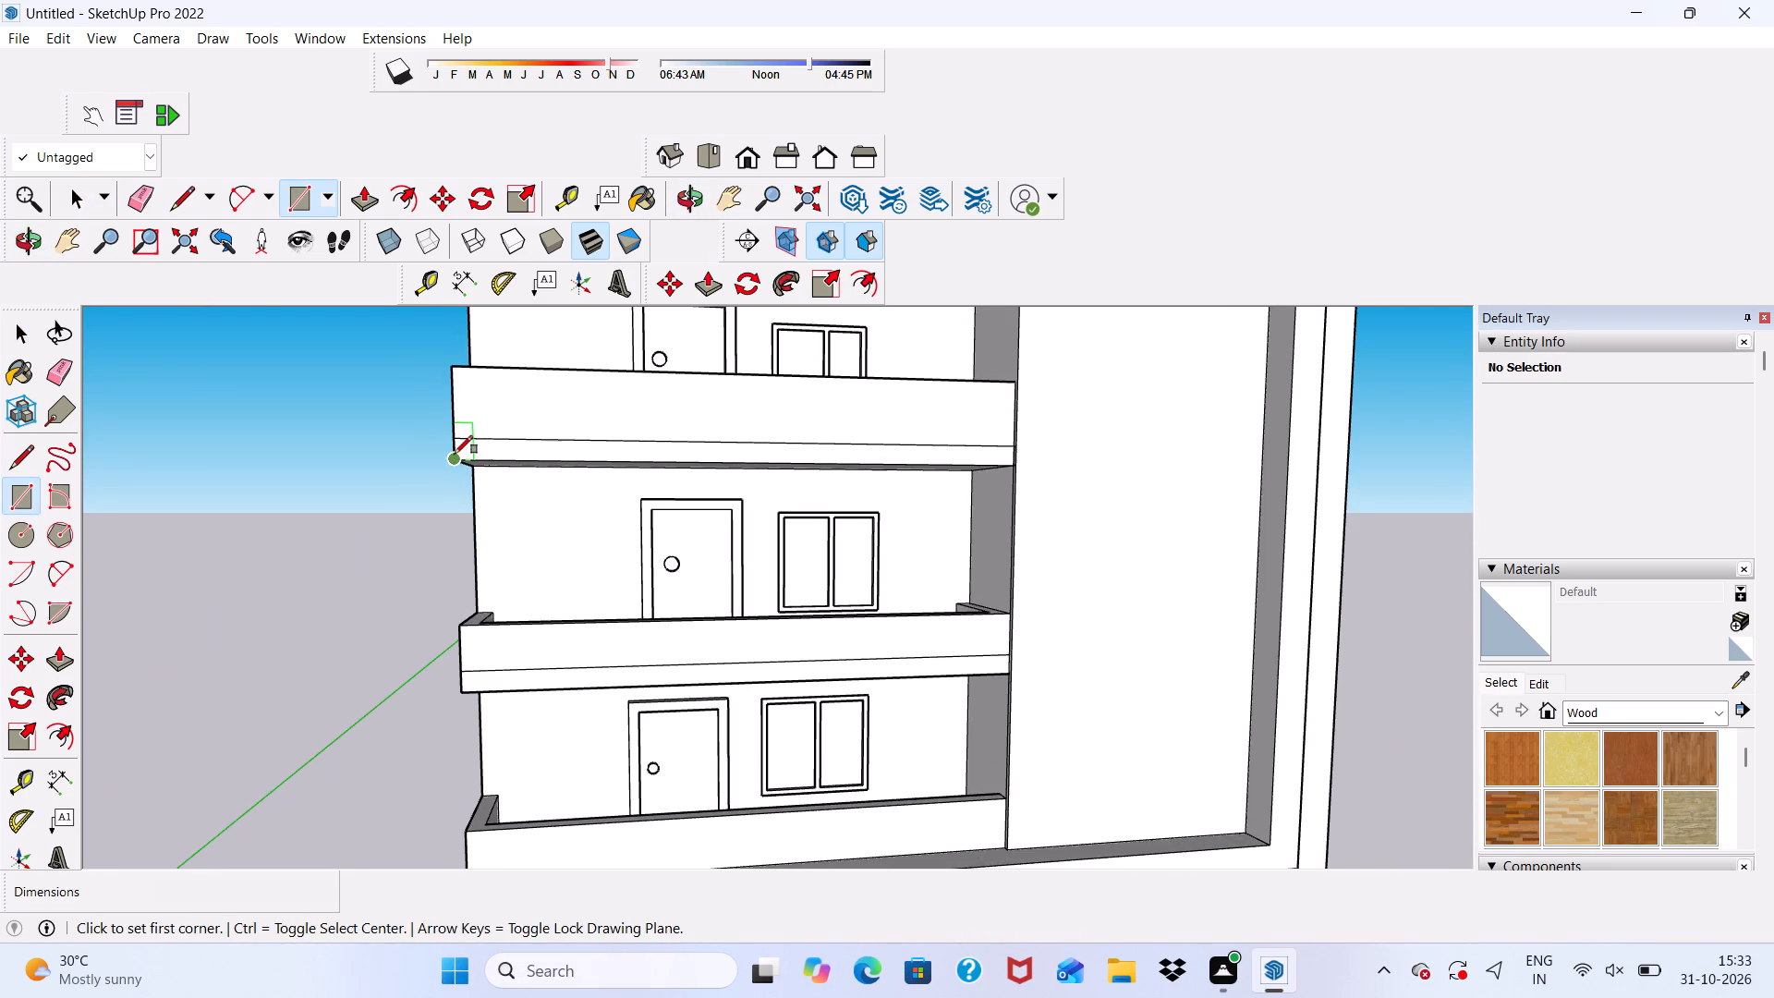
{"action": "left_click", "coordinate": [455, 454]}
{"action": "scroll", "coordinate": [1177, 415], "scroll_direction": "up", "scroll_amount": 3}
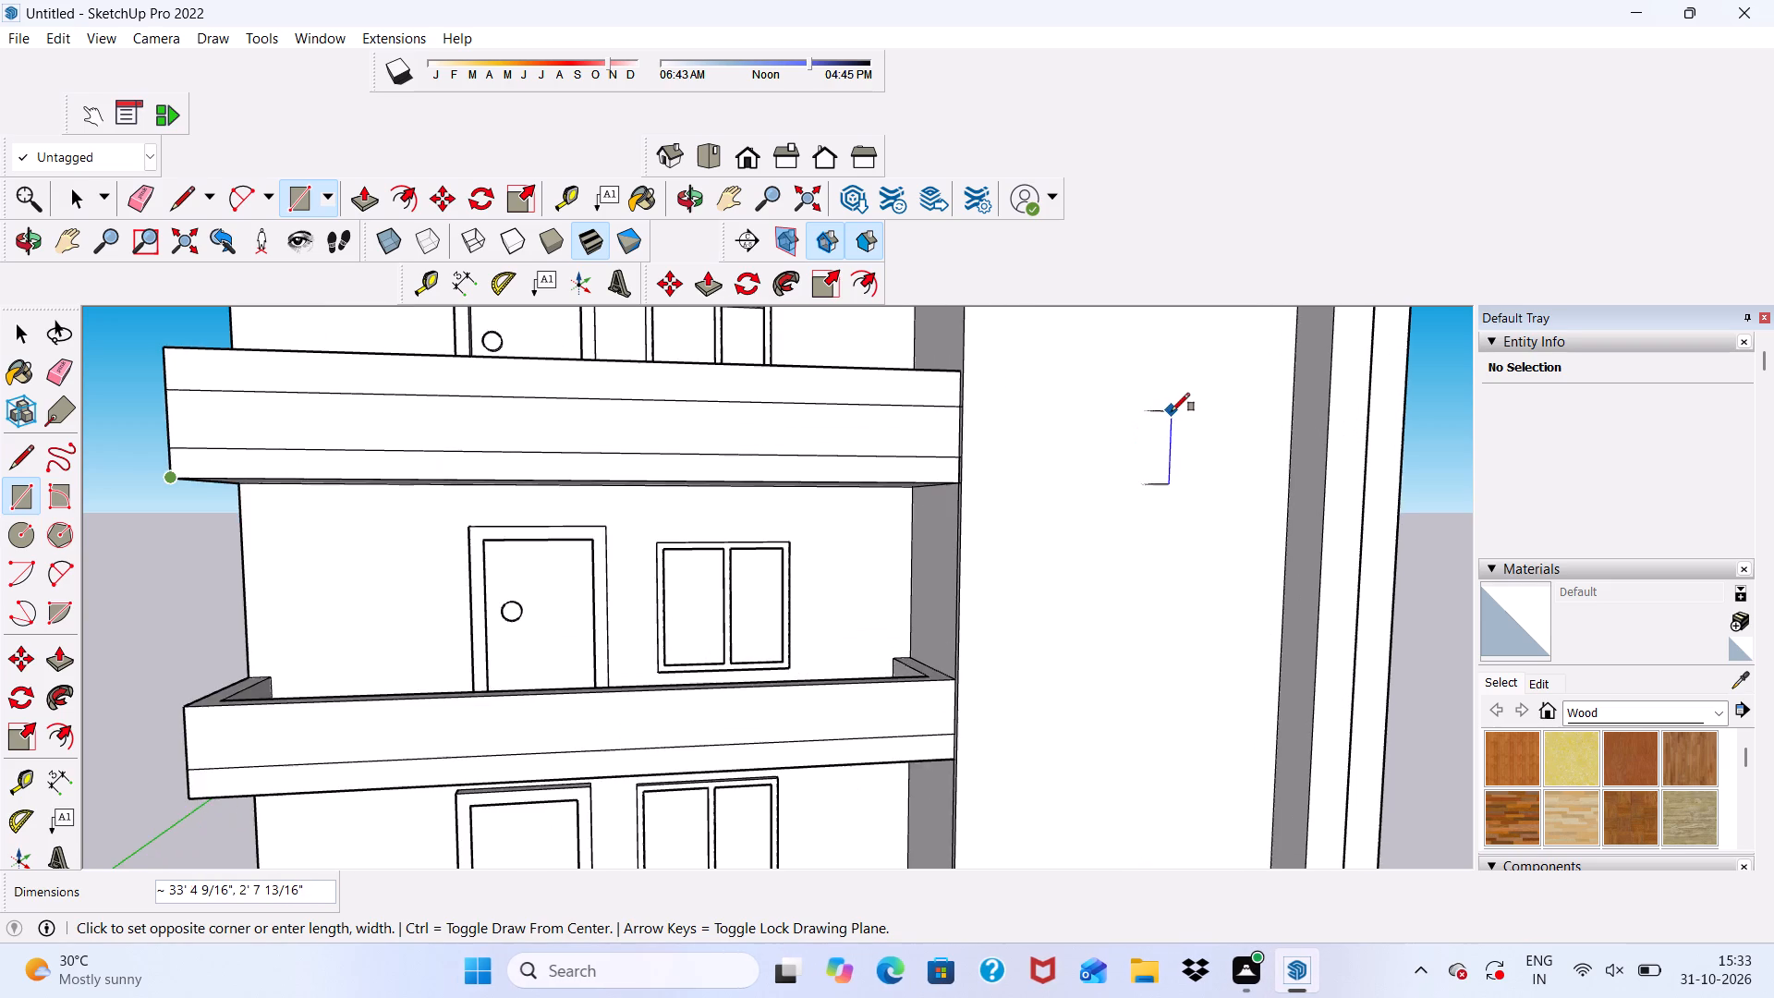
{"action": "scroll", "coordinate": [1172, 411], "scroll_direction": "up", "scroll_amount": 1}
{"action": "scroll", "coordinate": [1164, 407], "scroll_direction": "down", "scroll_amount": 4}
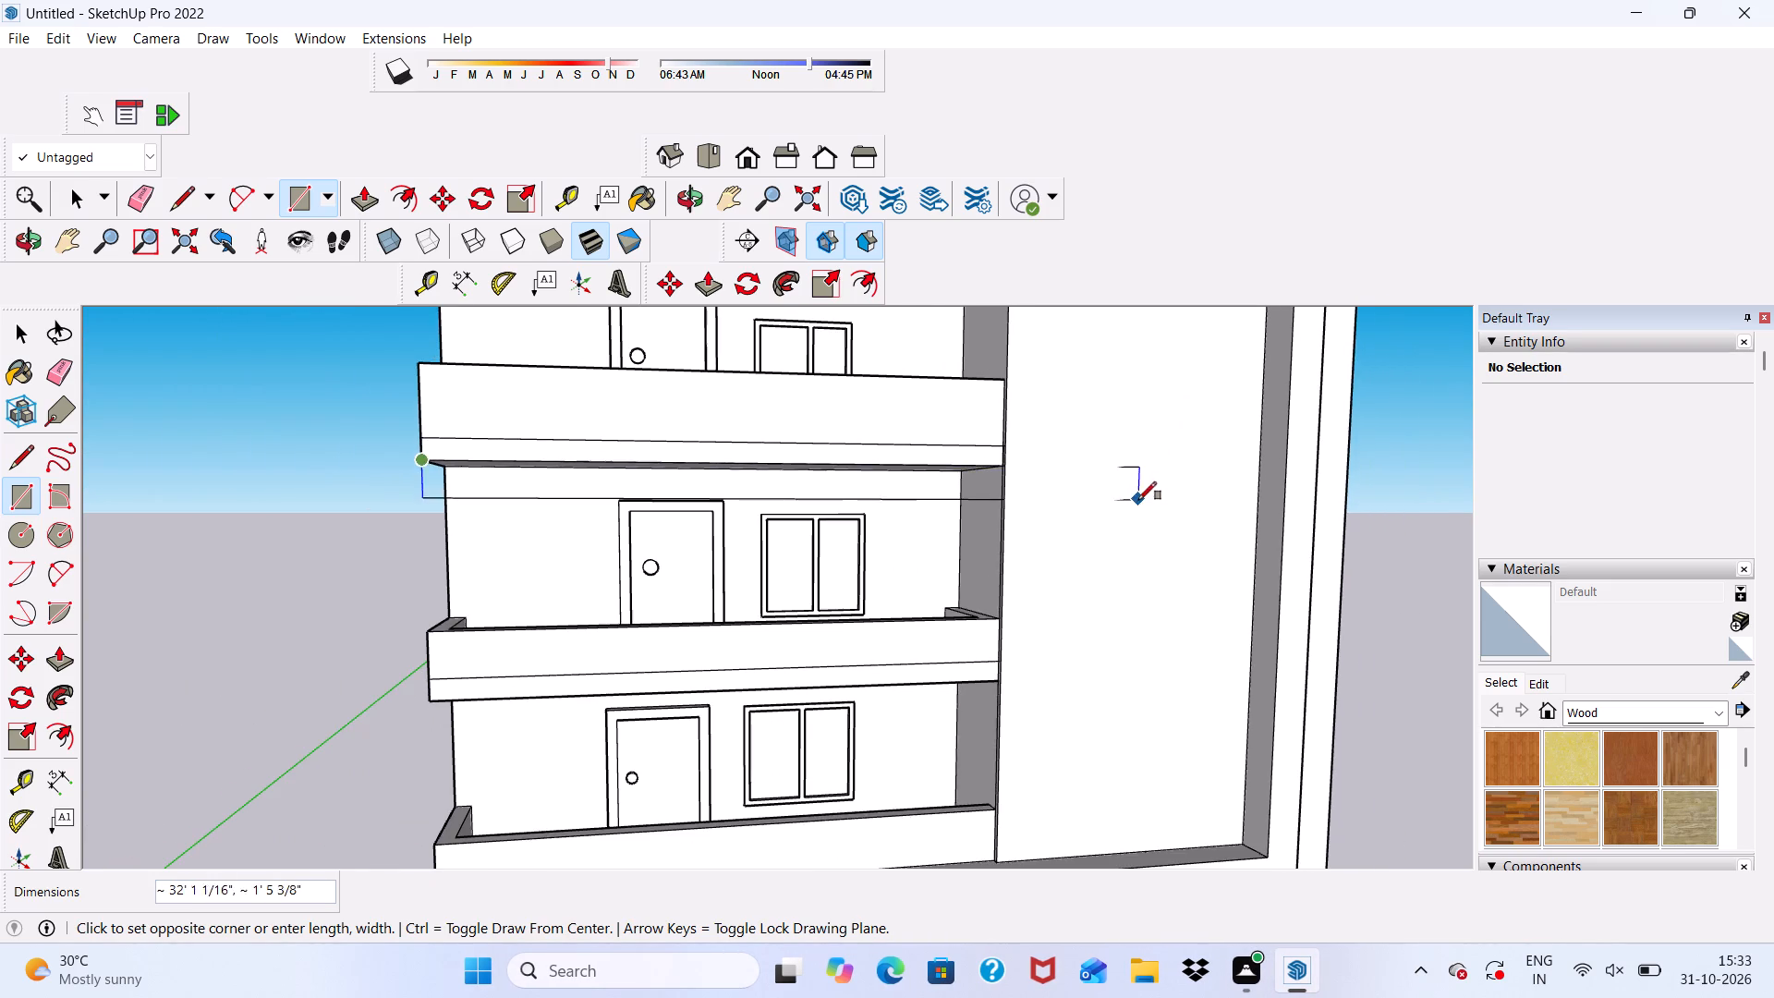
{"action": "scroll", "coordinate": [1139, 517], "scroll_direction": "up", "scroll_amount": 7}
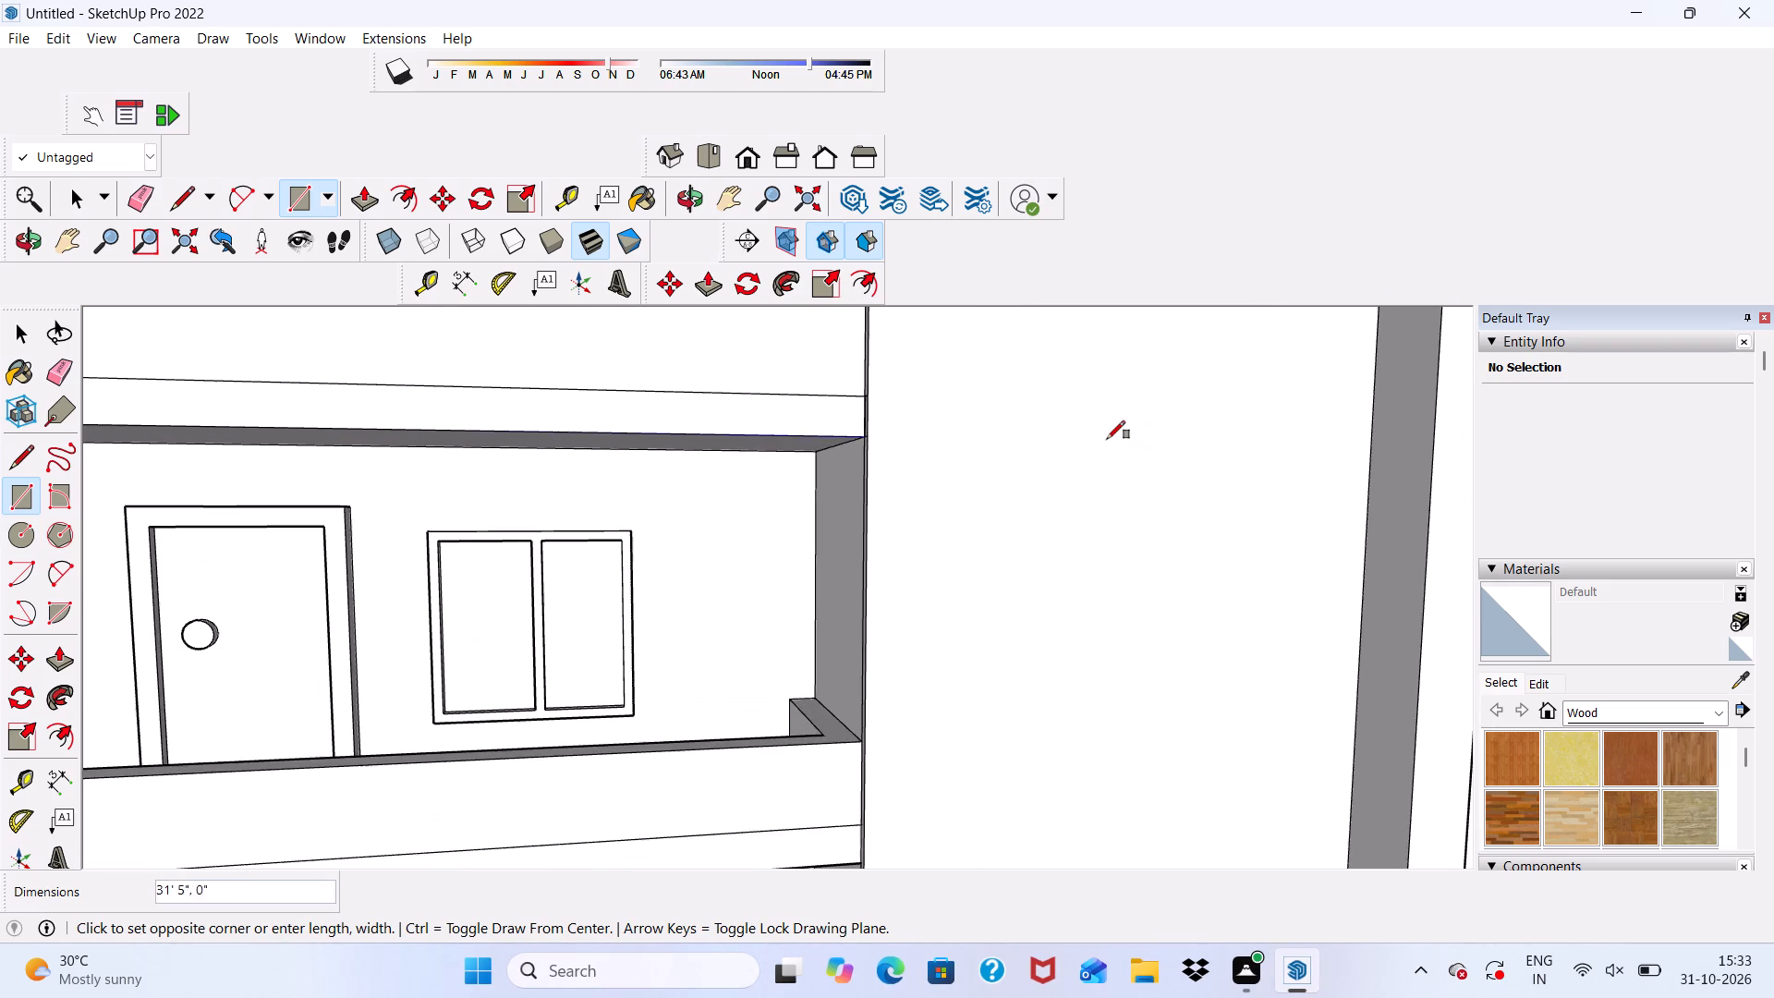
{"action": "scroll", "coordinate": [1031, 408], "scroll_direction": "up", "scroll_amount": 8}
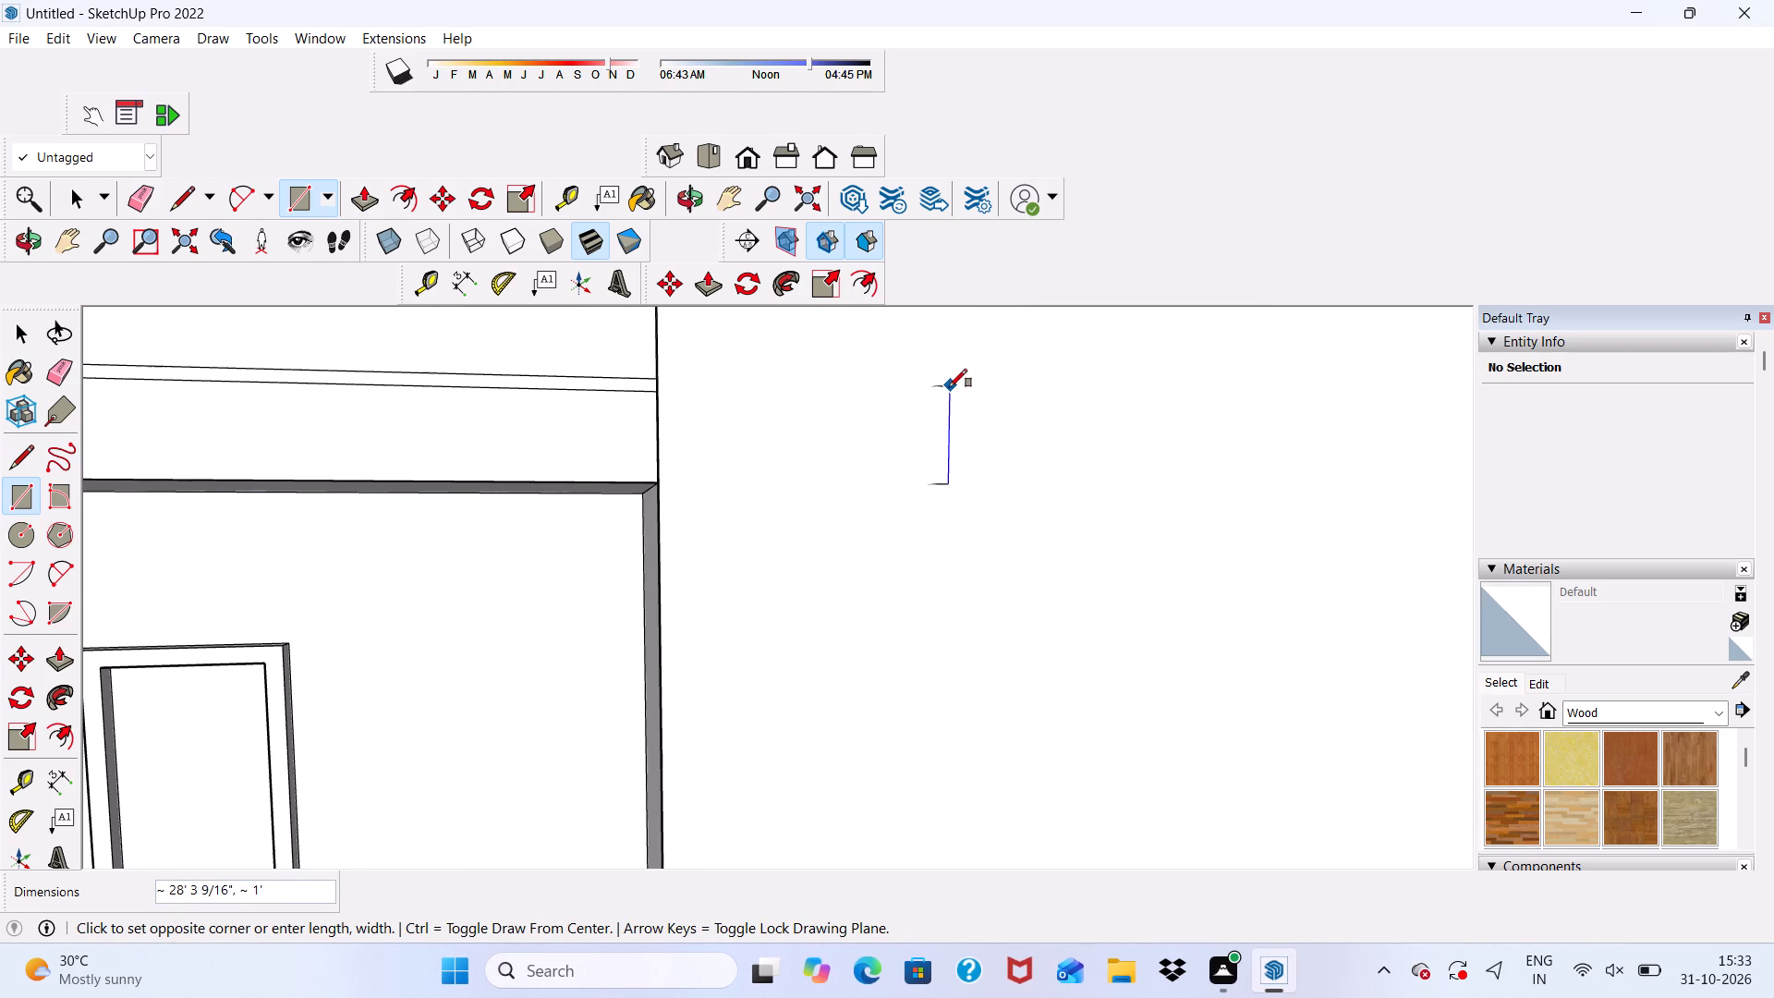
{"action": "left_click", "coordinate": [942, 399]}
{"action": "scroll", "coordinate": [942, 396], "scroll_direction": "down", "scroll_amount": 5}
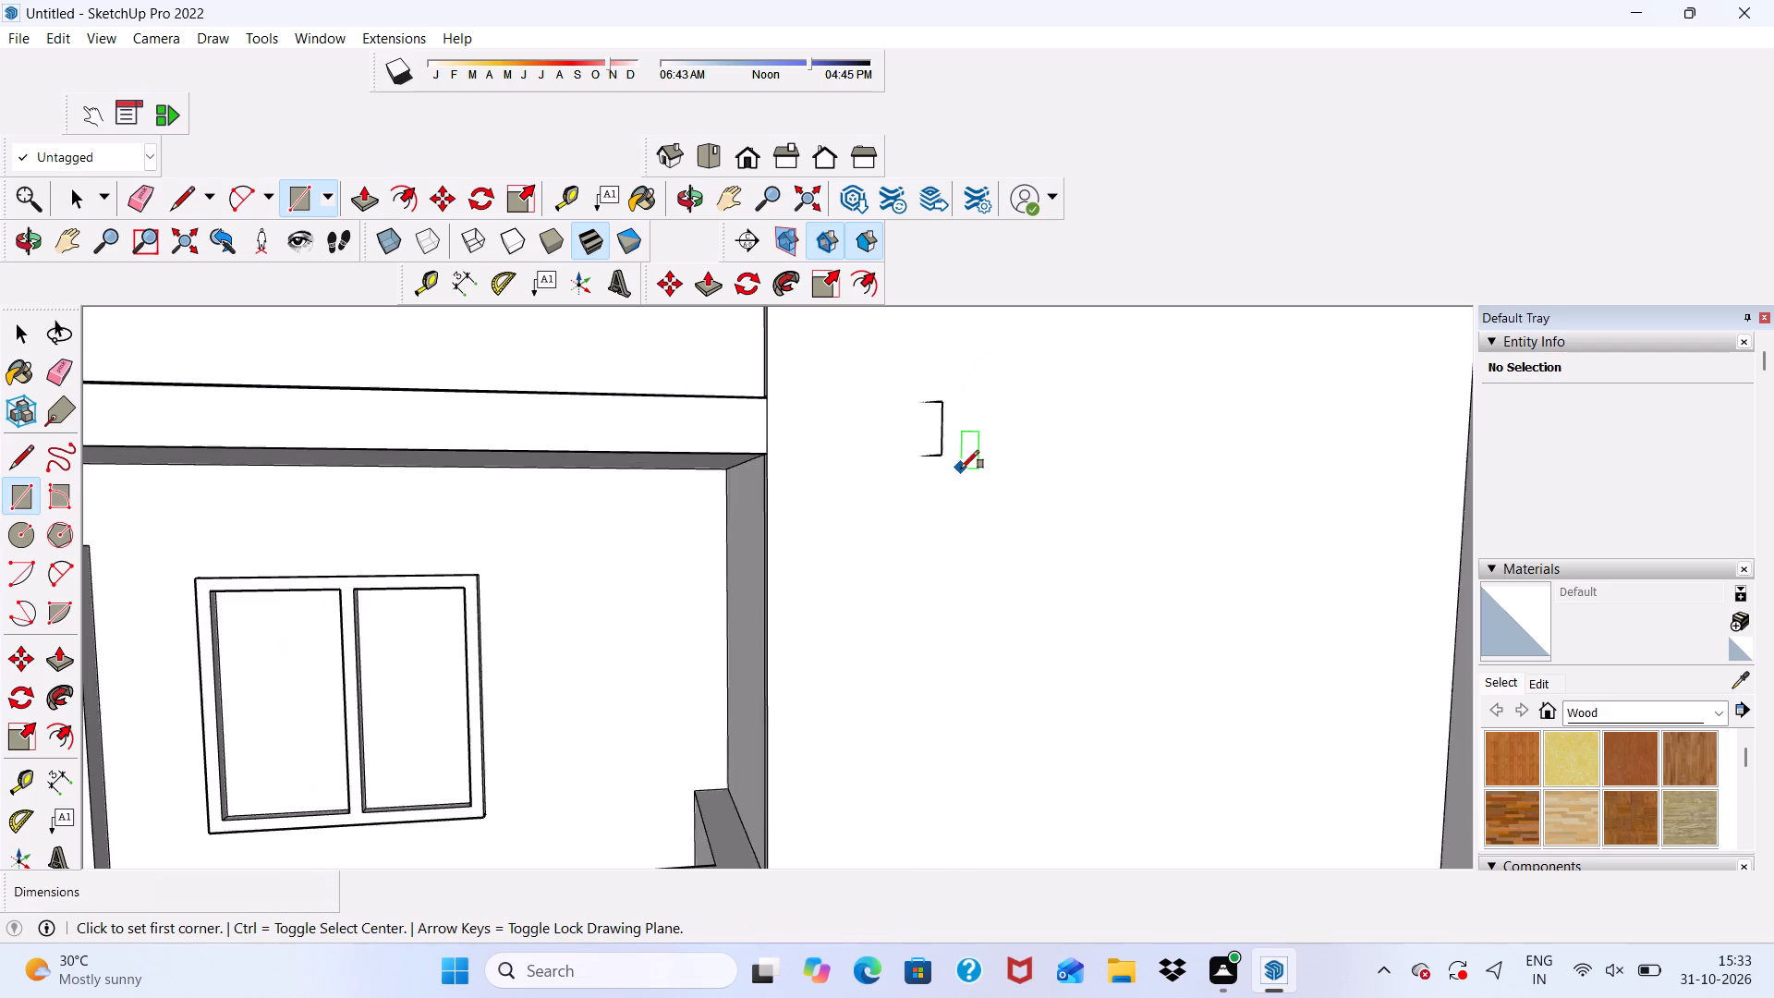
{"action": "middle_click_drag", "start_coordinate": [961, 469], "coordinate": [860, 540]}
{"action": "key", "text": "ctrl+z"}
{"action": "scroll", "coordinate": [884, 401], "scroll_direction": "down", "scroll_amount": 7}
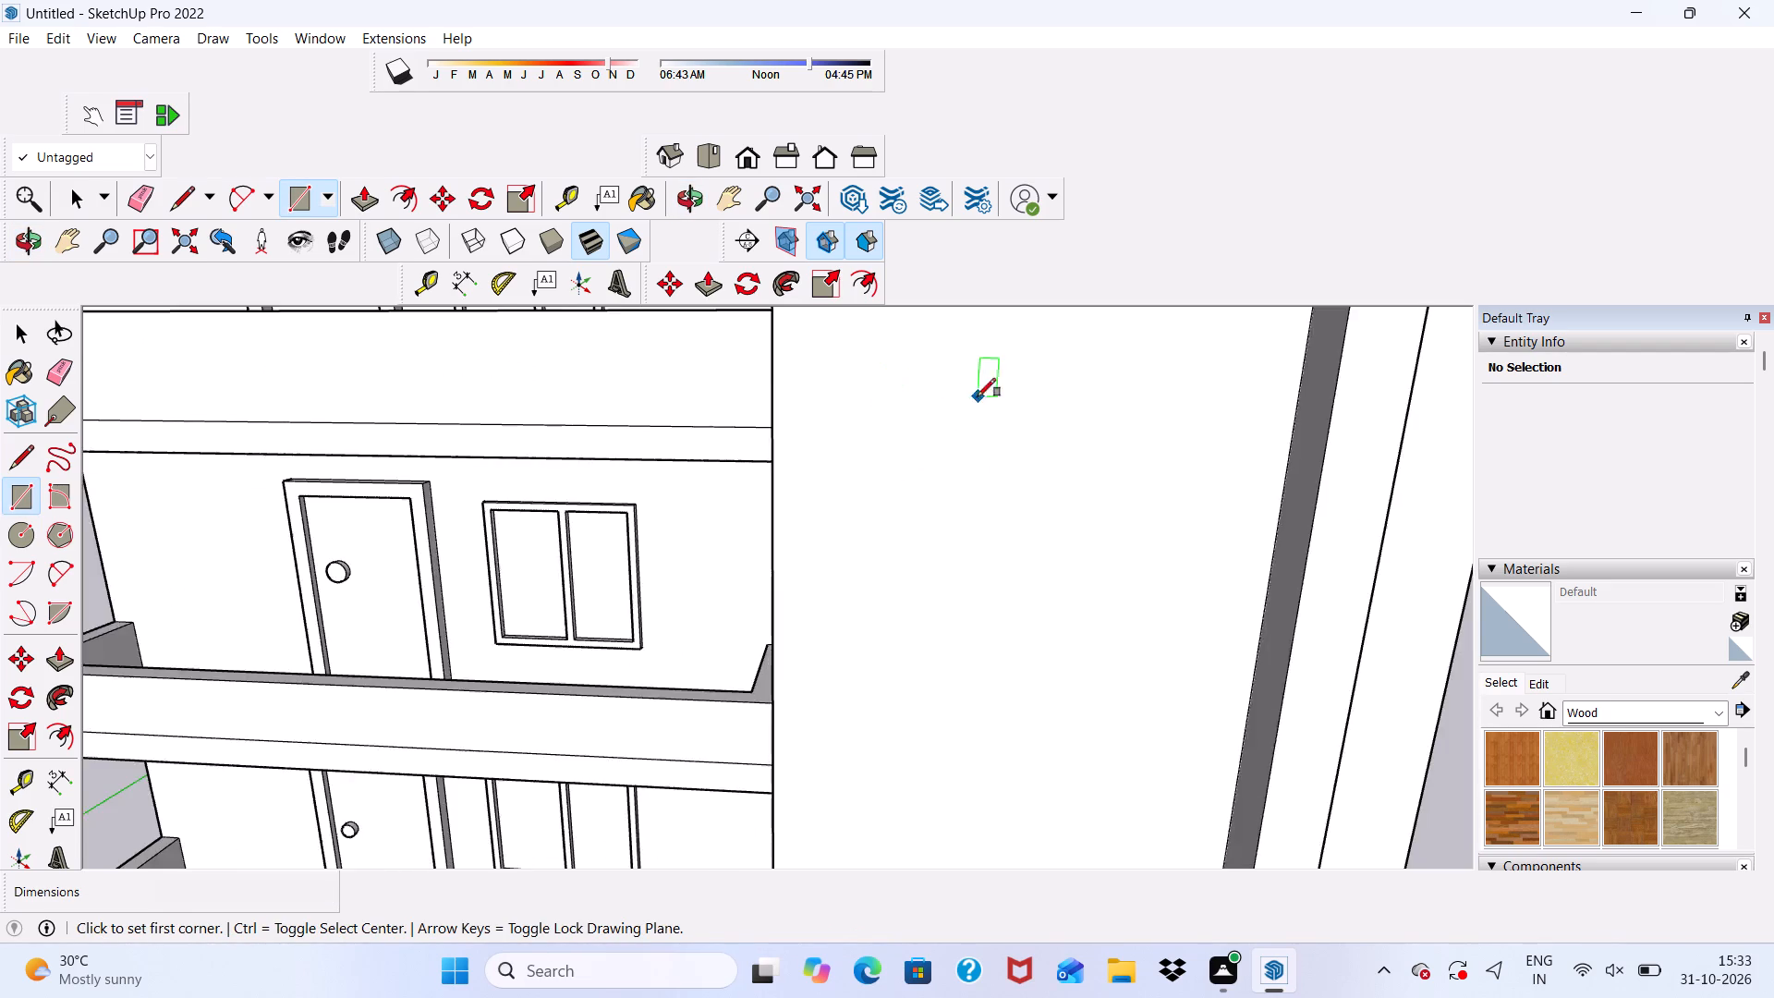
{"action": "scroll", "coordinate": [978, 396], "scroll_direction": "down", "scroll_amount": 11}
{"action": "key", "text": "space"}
Push/Pull the narrow slab band along the bottom front of the top balcony outward by 1'.
{"action": "scroll", "coordinate": [633, 427], "scroll_direction": "up", "scroll_amount": 11}
{"action": "left_click", "coordinate": [638, 470]}
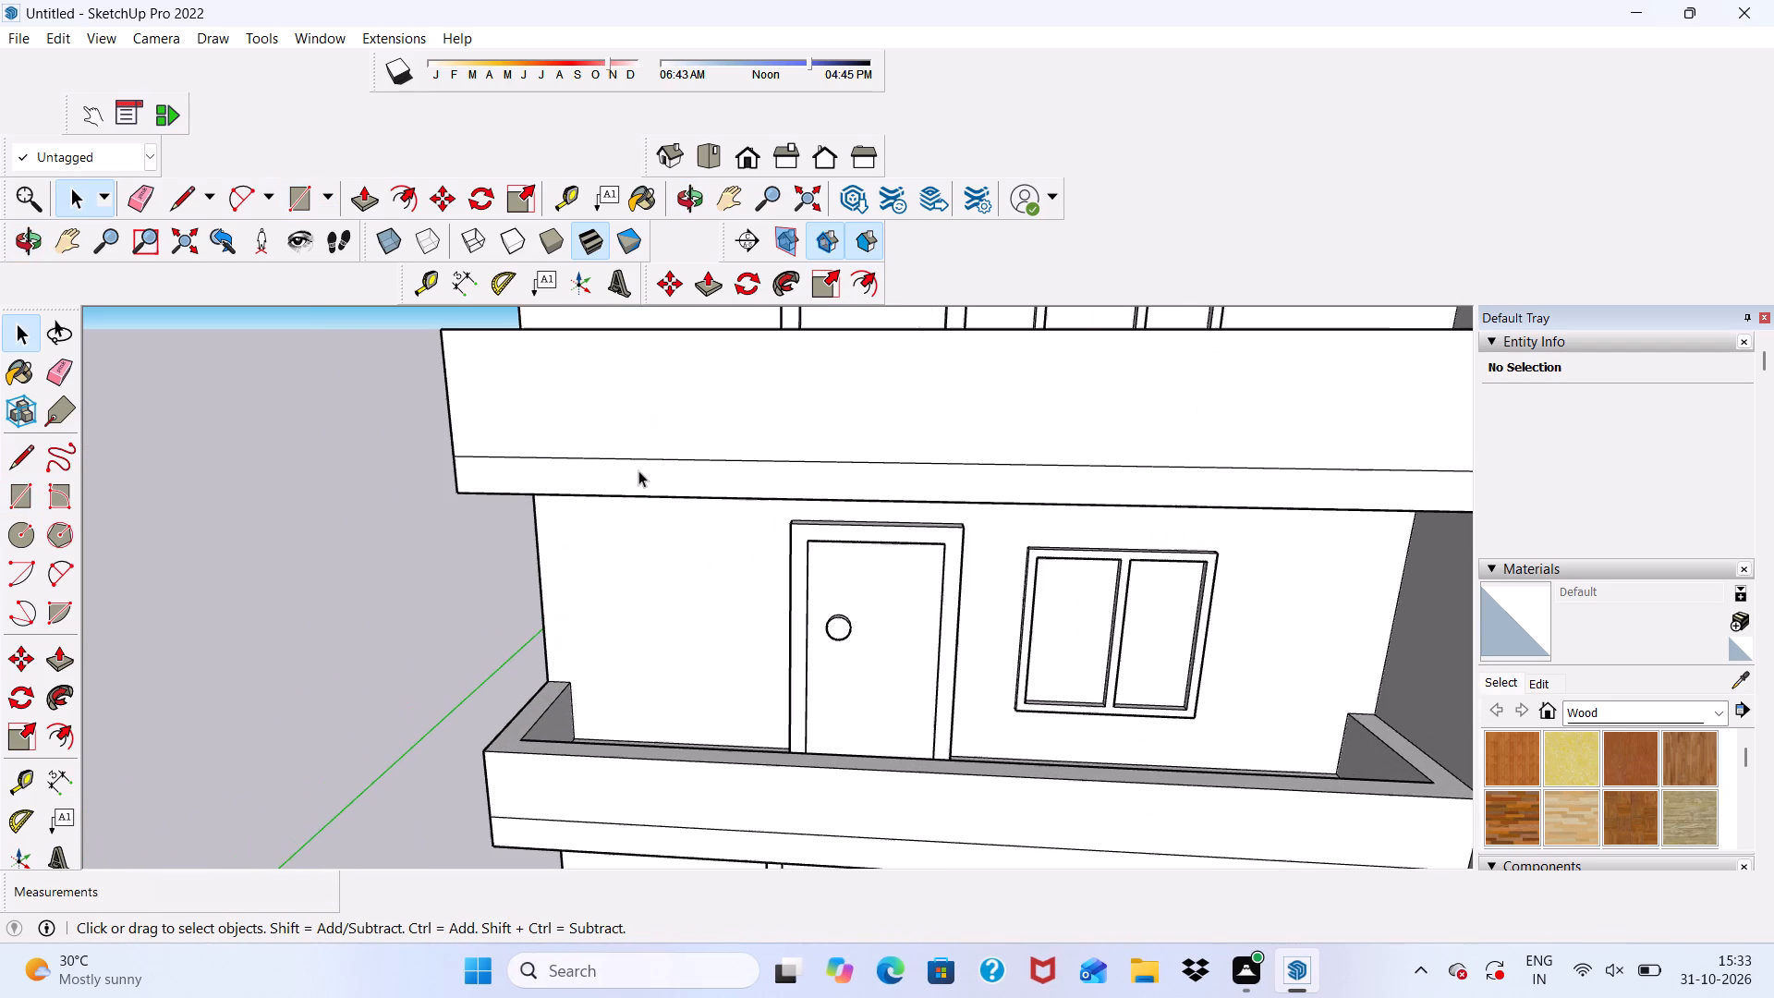
{"action": "left_click", "coordinate": [727, 282]}
{"action": "left_click", "coordinate": [710, 465]}
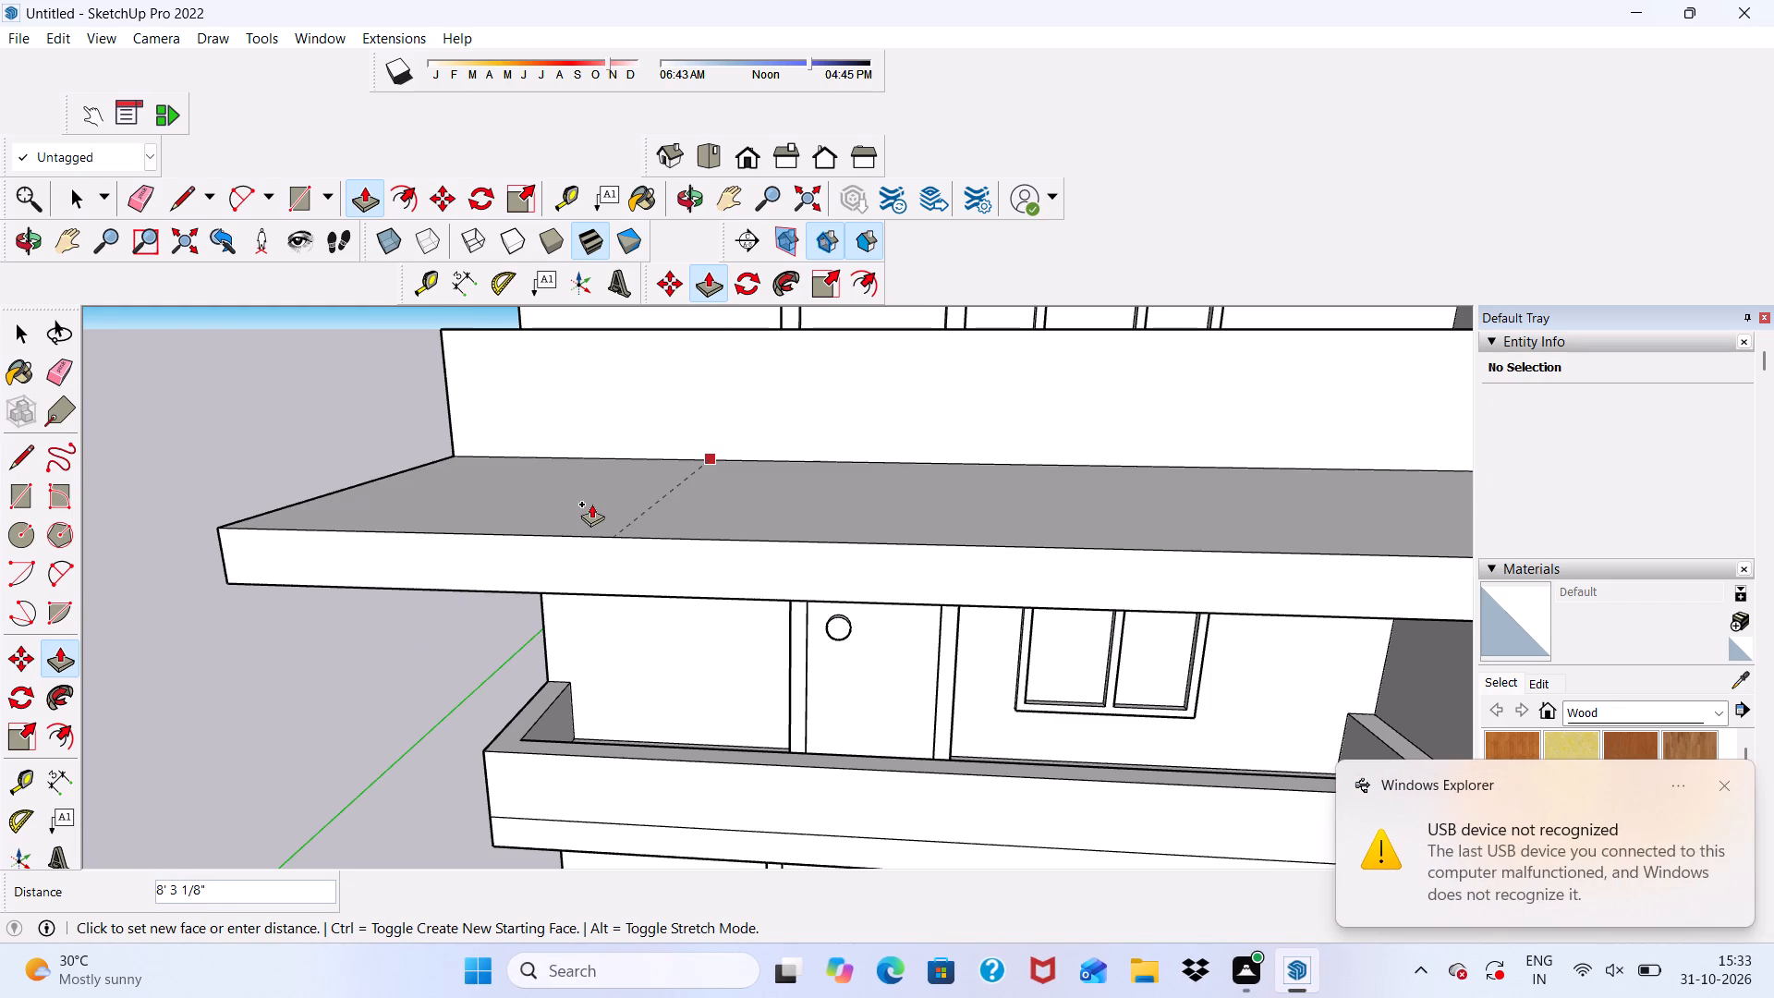
{"action": "type", "text": "1'"}
{"action": "key", "text": "Return"}
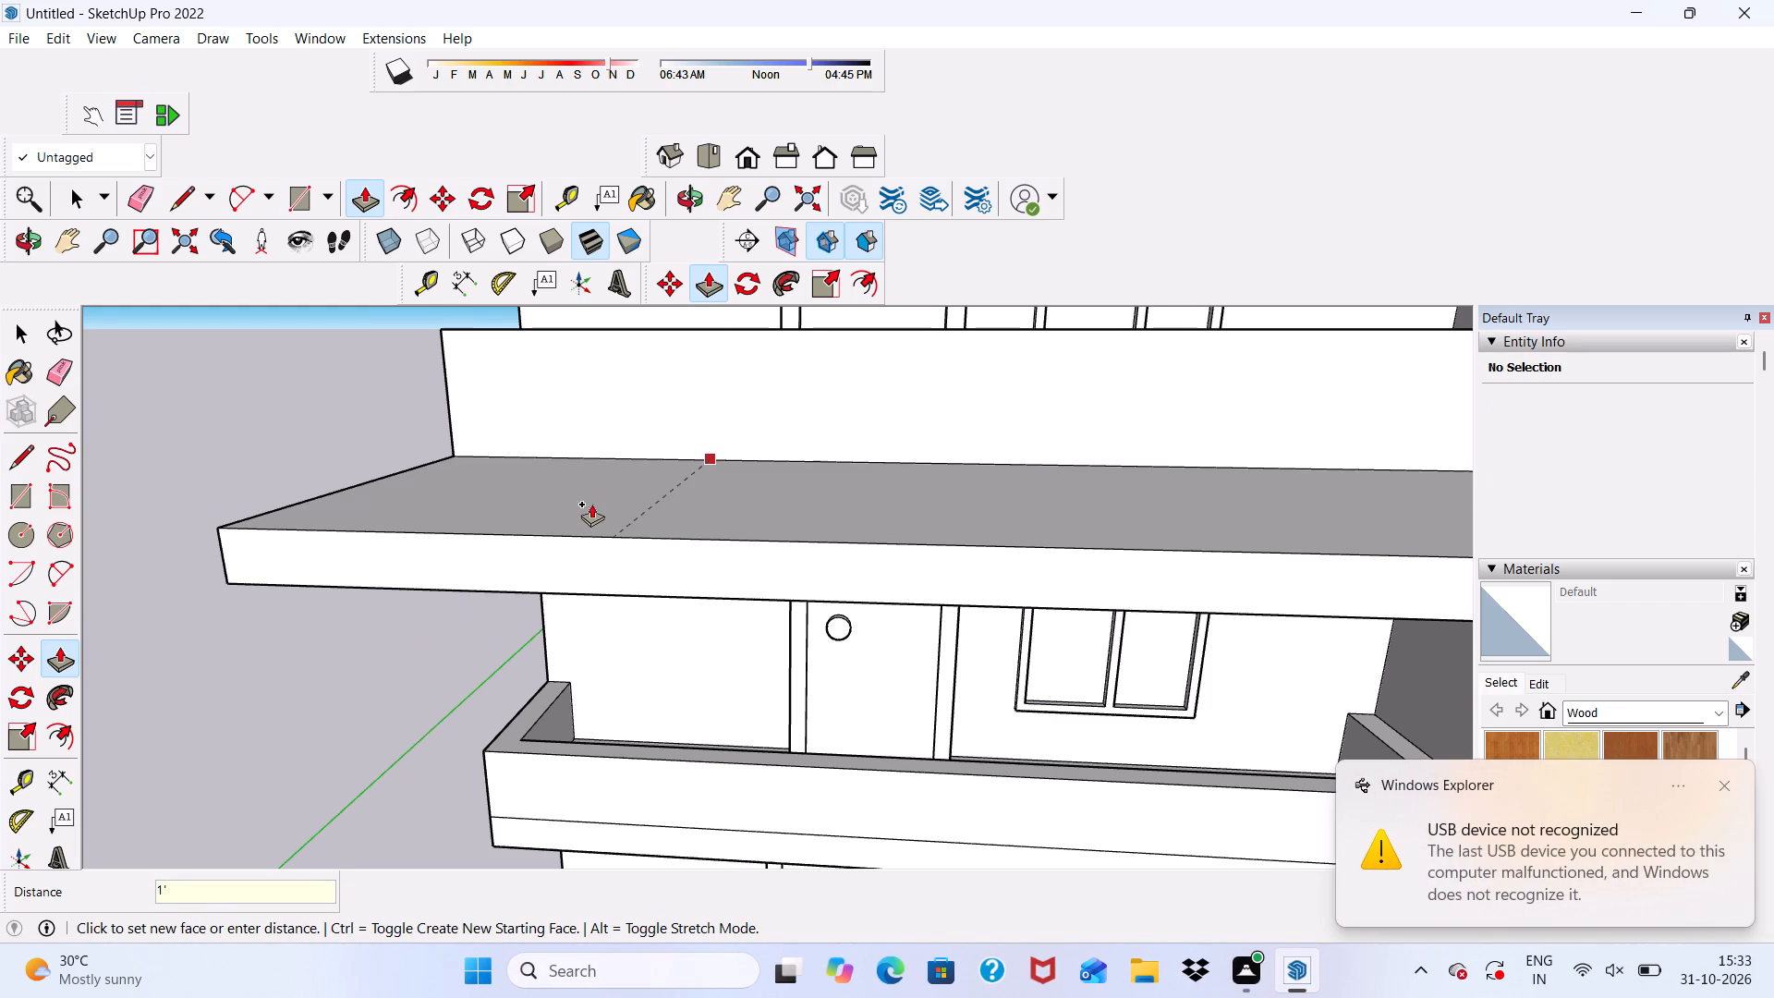
Push/Pull the end face of the top balcony's projecting band across the tall wall panel to the frame's inner side.
{"action": "scroll", "coordinate": [458, 153], "scroll_direction": "down", "scroll_amount": 5}
{"action": "middle_click_drag", "start_coordinate": [748, 632], "coordinate": [474, 582]}
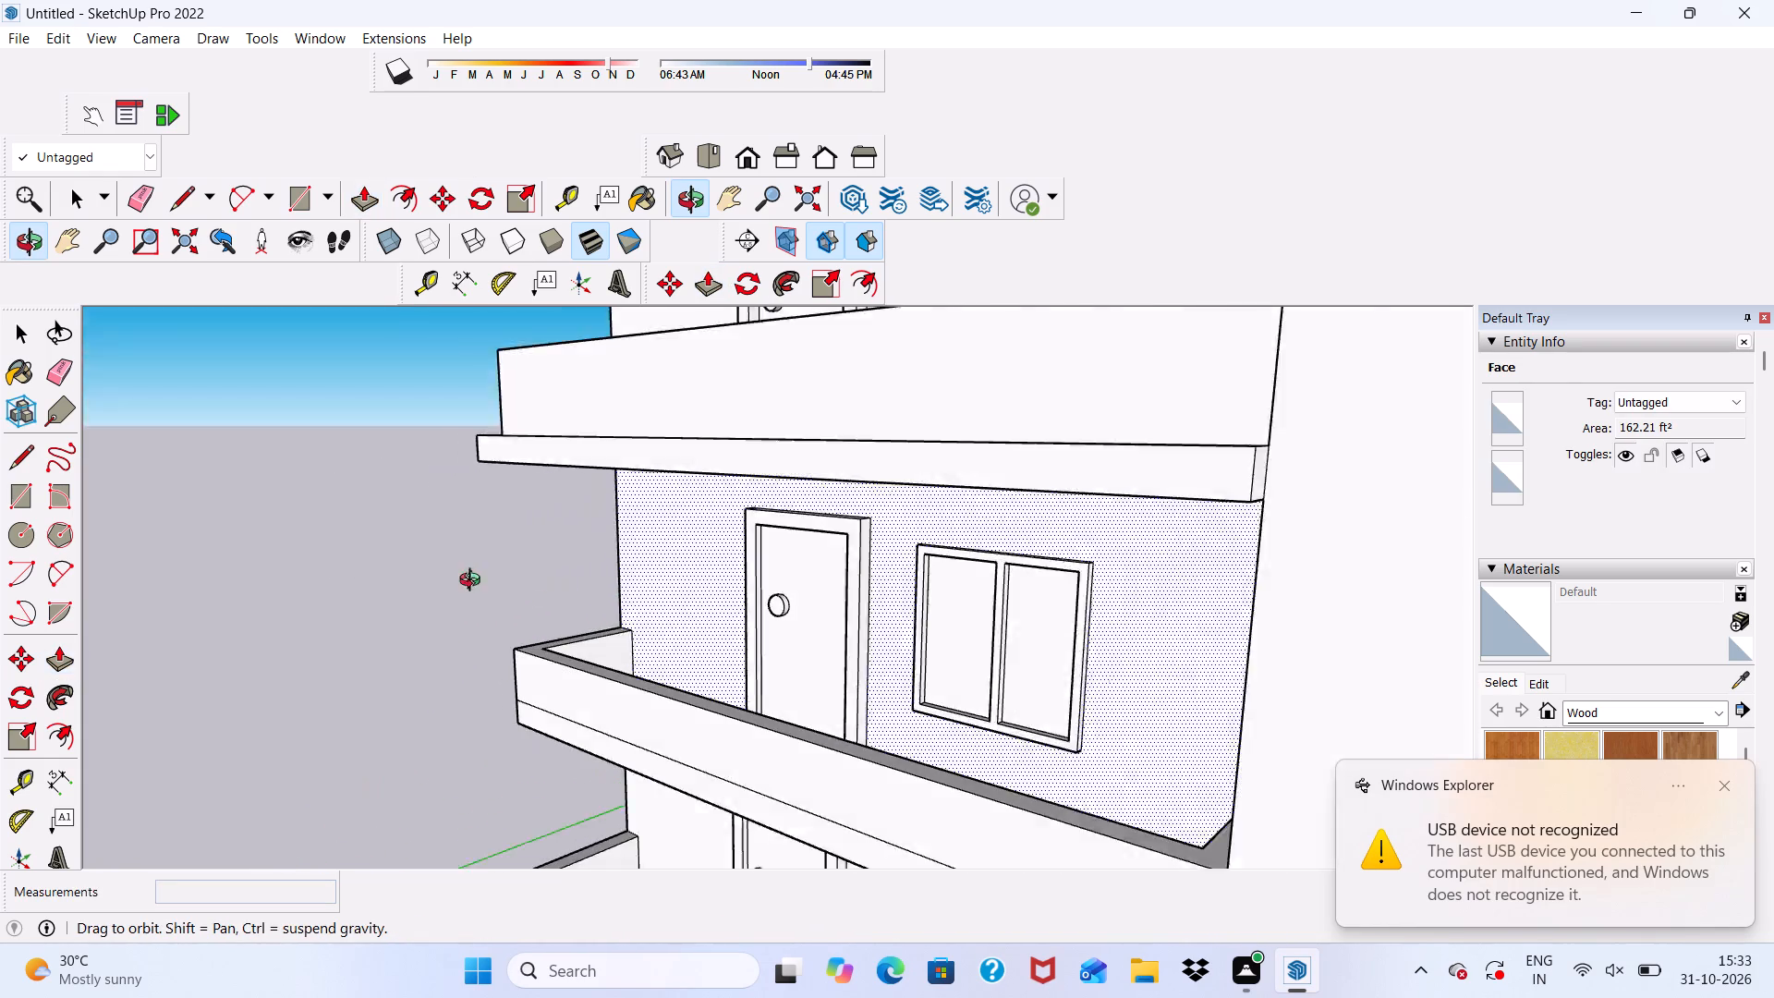
{"action": "middle_click_drag", "start_coordinate": [474, 582], "coordinate": [450, 573]}
{"action": "scroll", "coordinate": [1088, 401], "scroll_direction": "up", "scroll_amount": 5}
{"action": "scroll", "coordinate": [1134, 475], "scroll_direction": "up", "scroll_amount": 4}
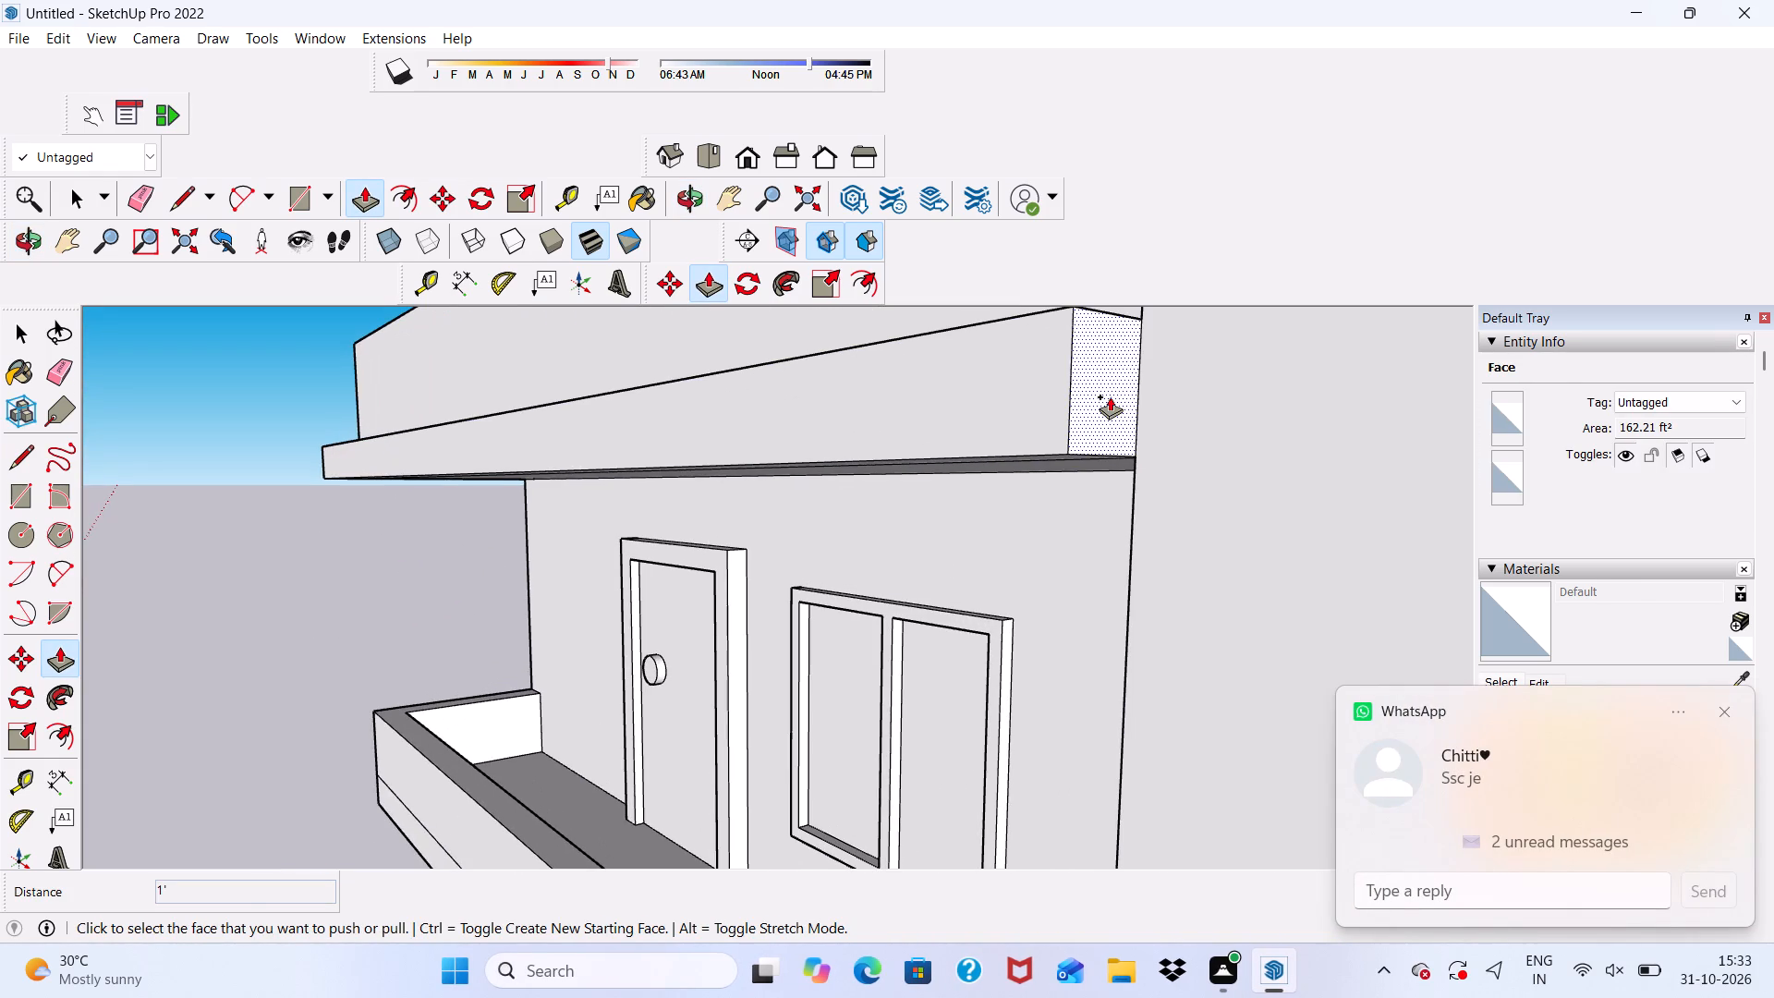
{"action": "left_click", "coordinate": [1110, 396]}
{"action": "scroll", "coordinate": [1247, 415], "scroll_direction": "down", "scroll_amount": 15}
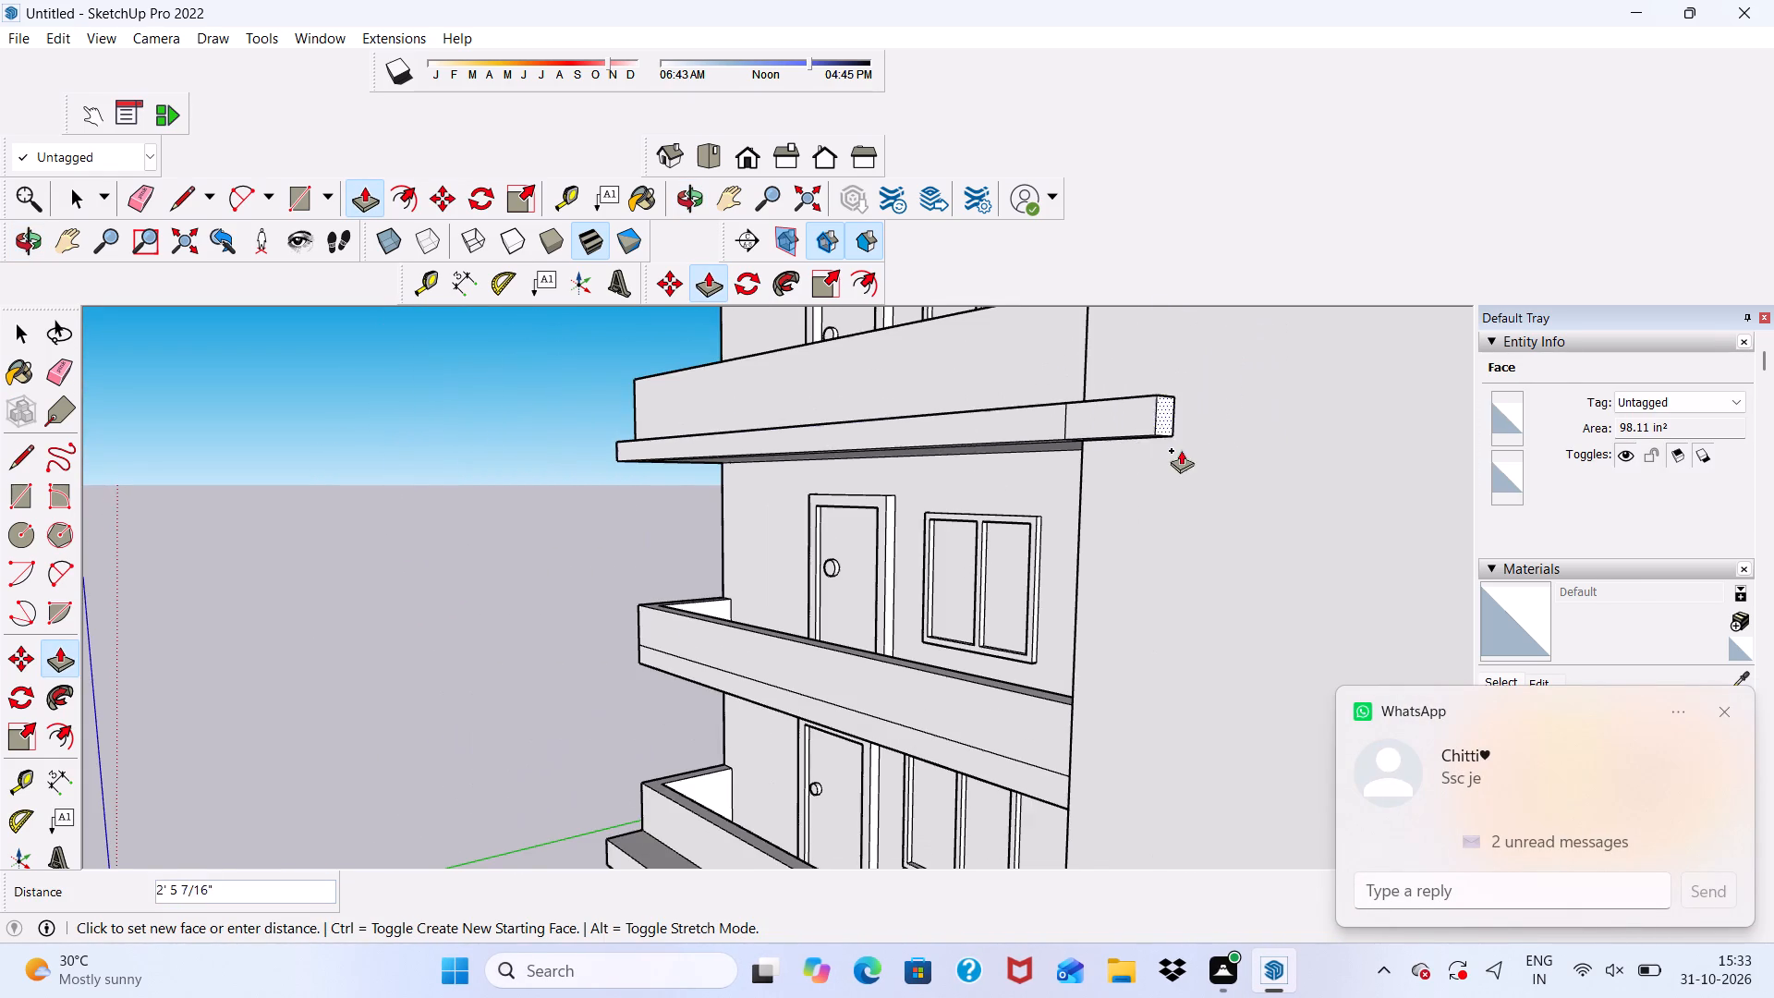
{"action": "scroll", "coordinate": [1158, 425], "scroll_direction": "down", "scroll_amount": 4}
{"action": "middle_click_drag", "start_coordinate": [1148, 430], "coordinate": [1509, 488]}
{"action": "scroll", "coordinate": [1266, 417], "scroll_direction": "up", "scroll_amount": 5}
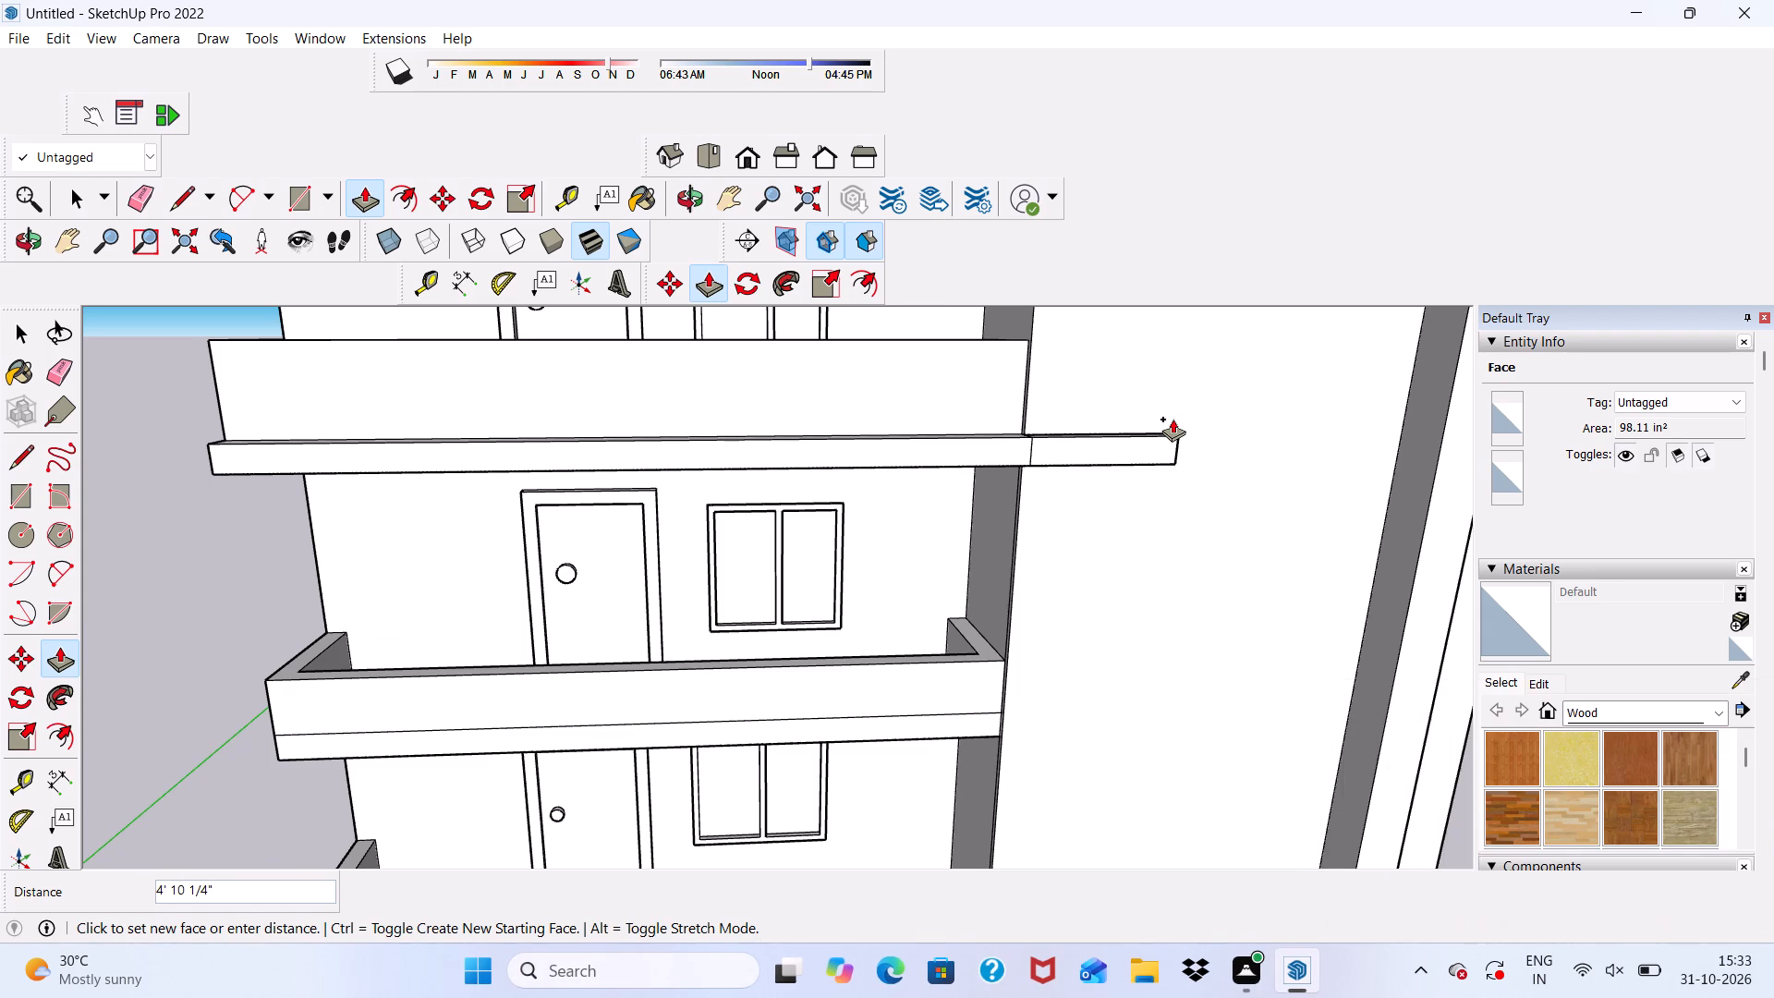
{"action": "middle_click_drag", "start_coordinate": [1173, 419], "coordinate": [1254, 340]}
{"action": "scroll", "coordinate": [1143, 445], "scroll_direction": "up", "scroll_amount": 4}
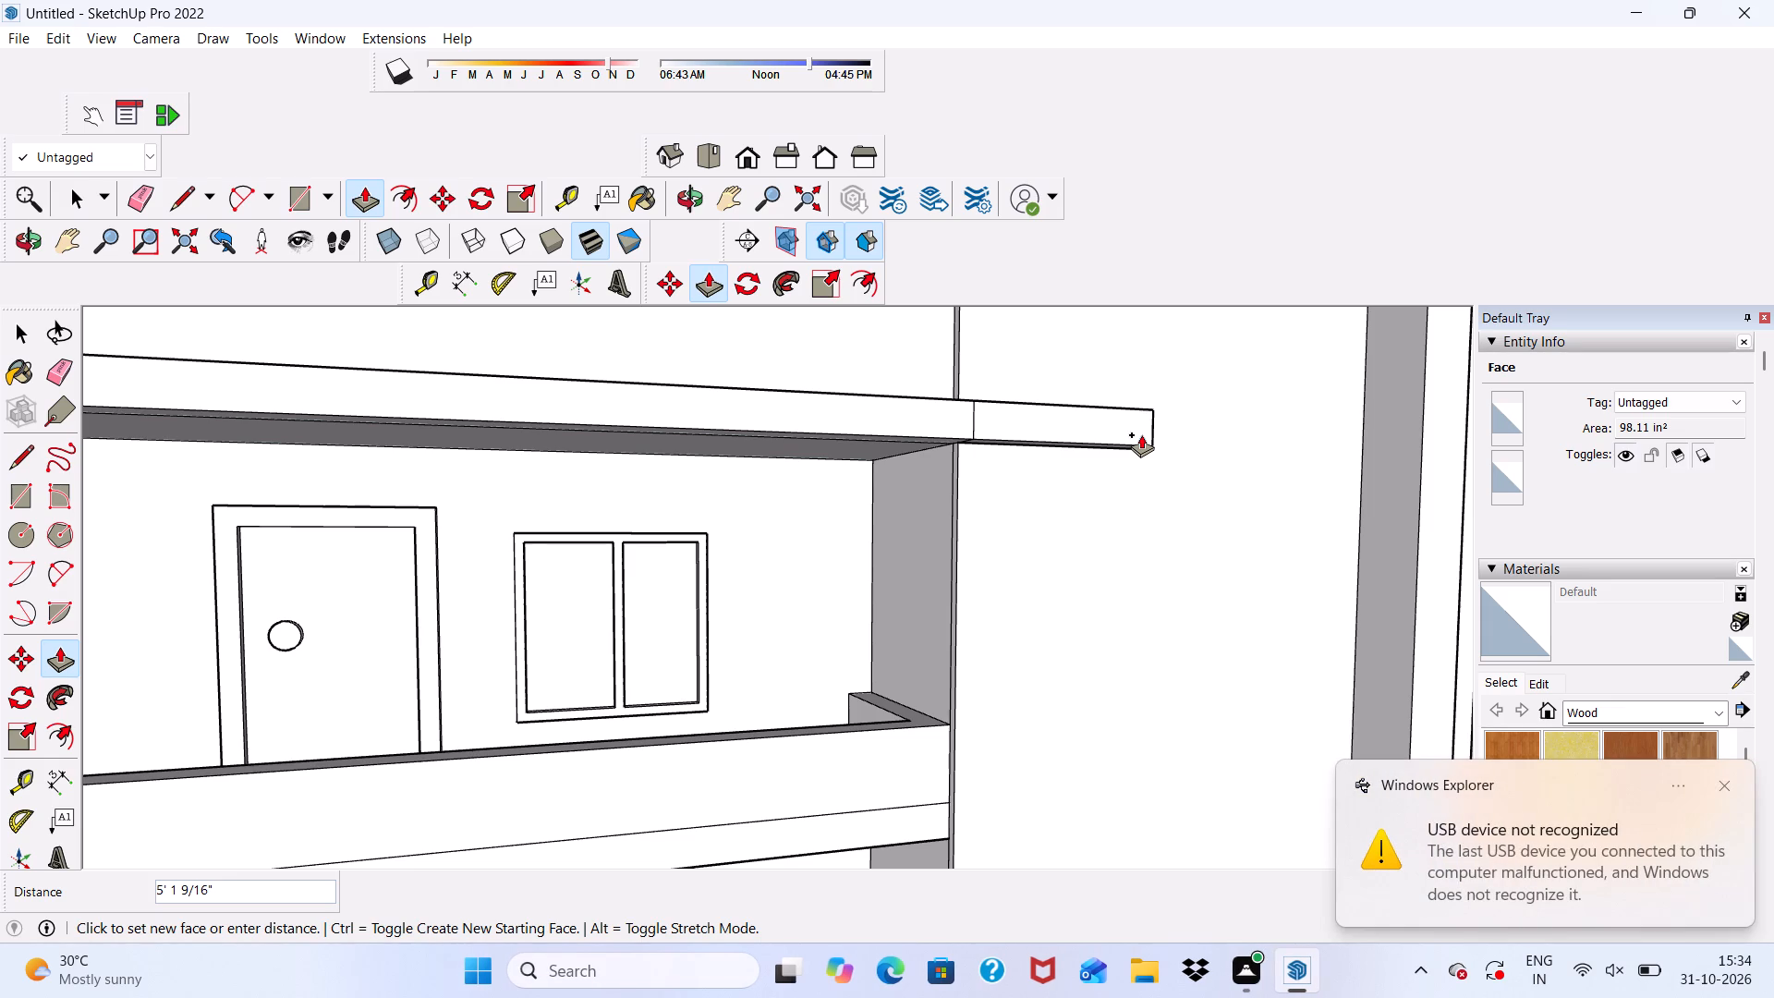
{"action": "scroll", "coordinate": [1160, 567], "scroll_direction": "down", "scroll_amount": 4}
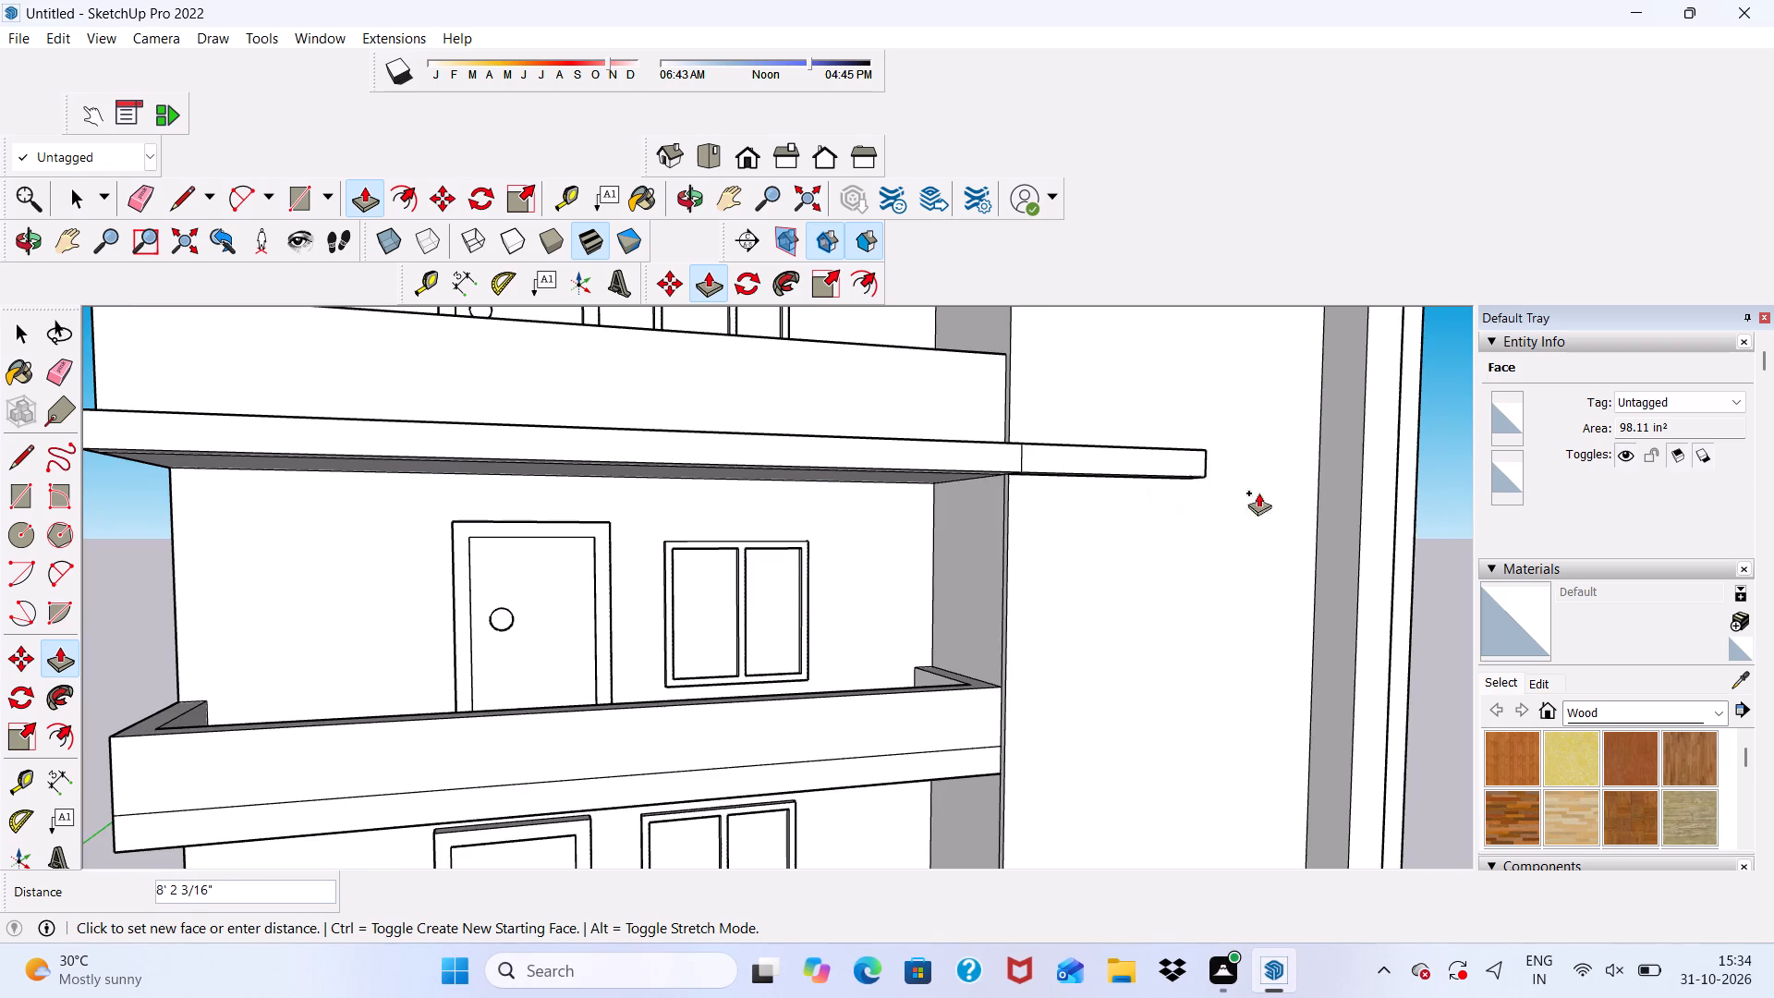
{"action": "scroll", "coordinate": [1341, 492], "scroll_direction": "up", "scroll_amount": 4}
{"action": "left_click", "coordinate": [1343, 489]}
{"action": "scroll", "coordinate": [1321, 482], "scroll_direction": "down", "scroll_amount": 4}
{"action": "middle_click_drag", "start_coordinate": [1297, 517], "coordinate": [1186, 576]}
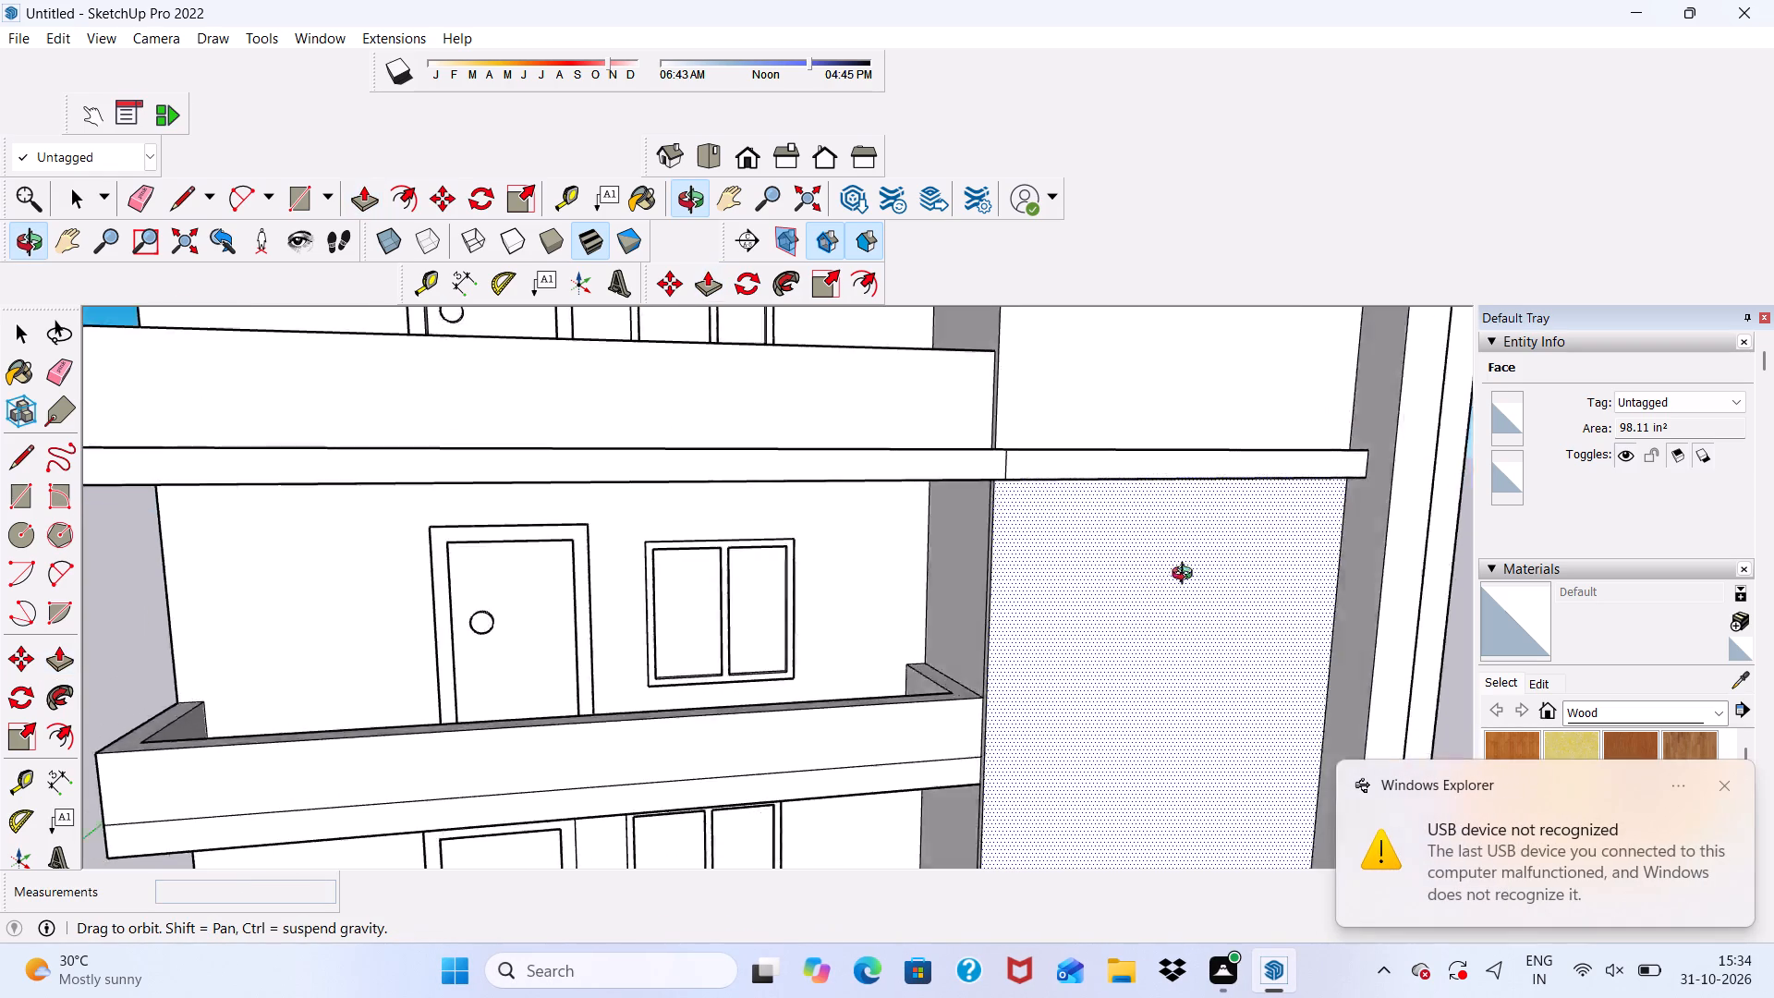
{"action": "middle_click_drag", "start_coordinate": [1186, 576], "coordinate": [977, 556]}
{"action": "scroll", "coordinate": [966, 519], "scroll_direction": "down", "scroll_amount": 4}
{"action": "key", "text": "space"}
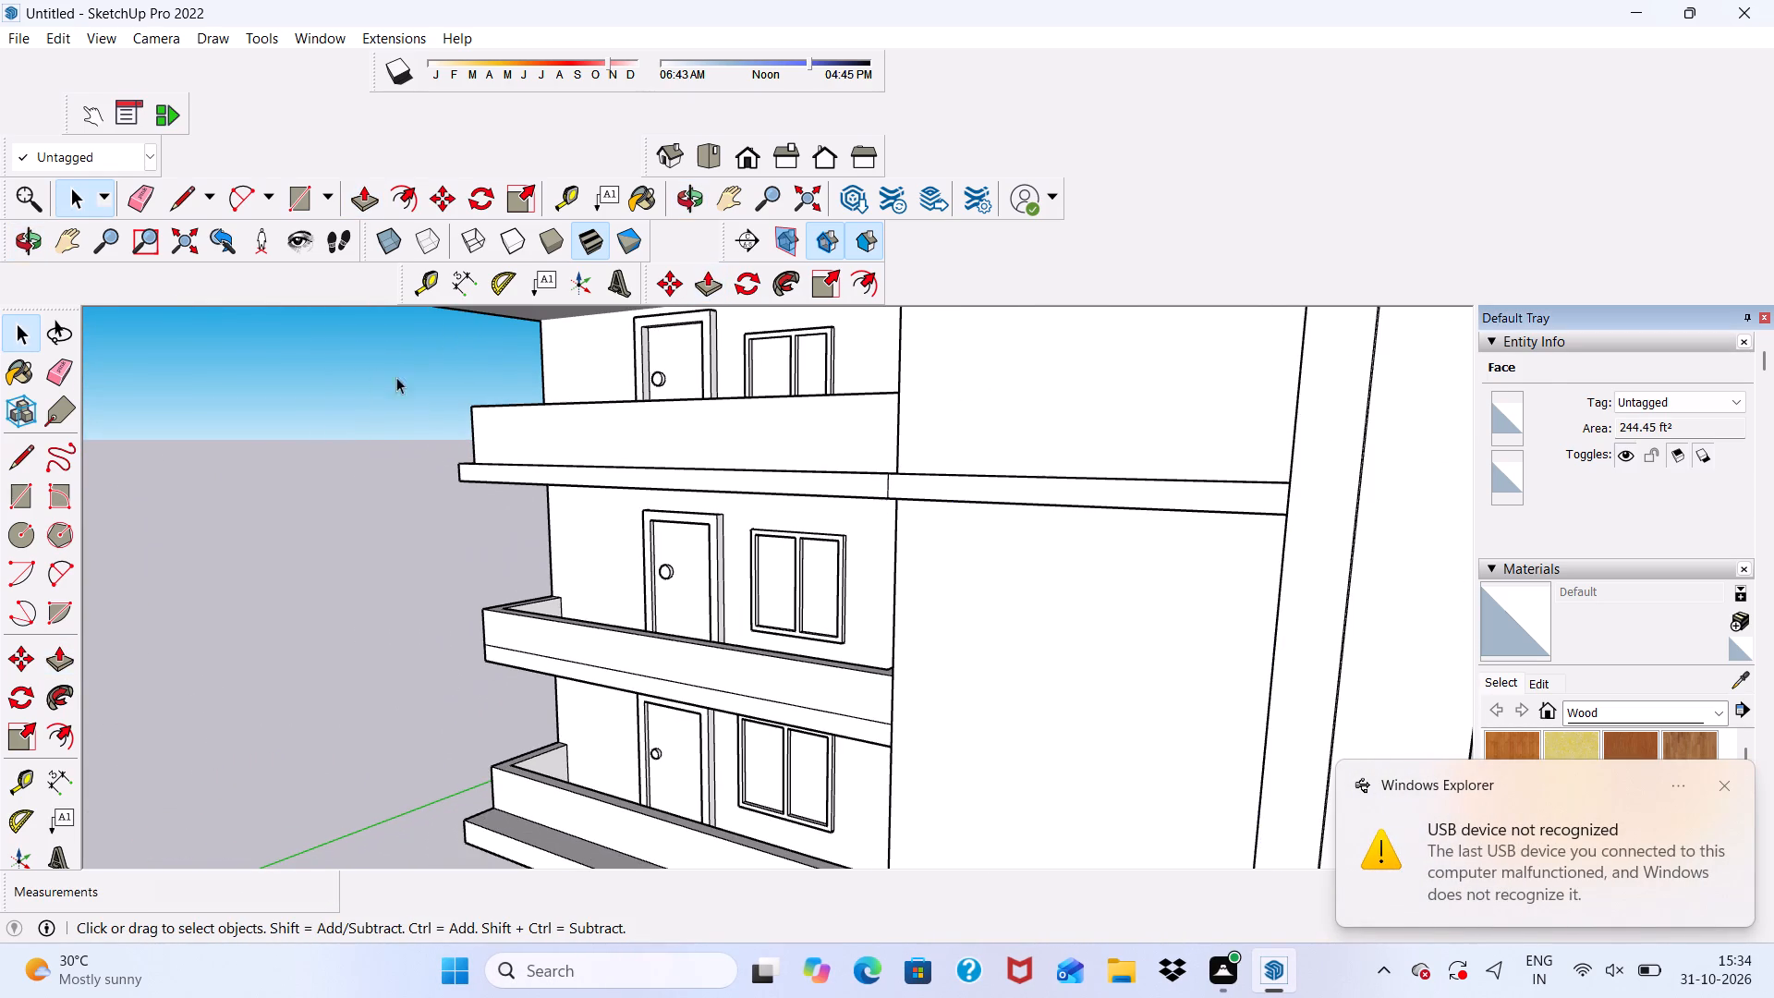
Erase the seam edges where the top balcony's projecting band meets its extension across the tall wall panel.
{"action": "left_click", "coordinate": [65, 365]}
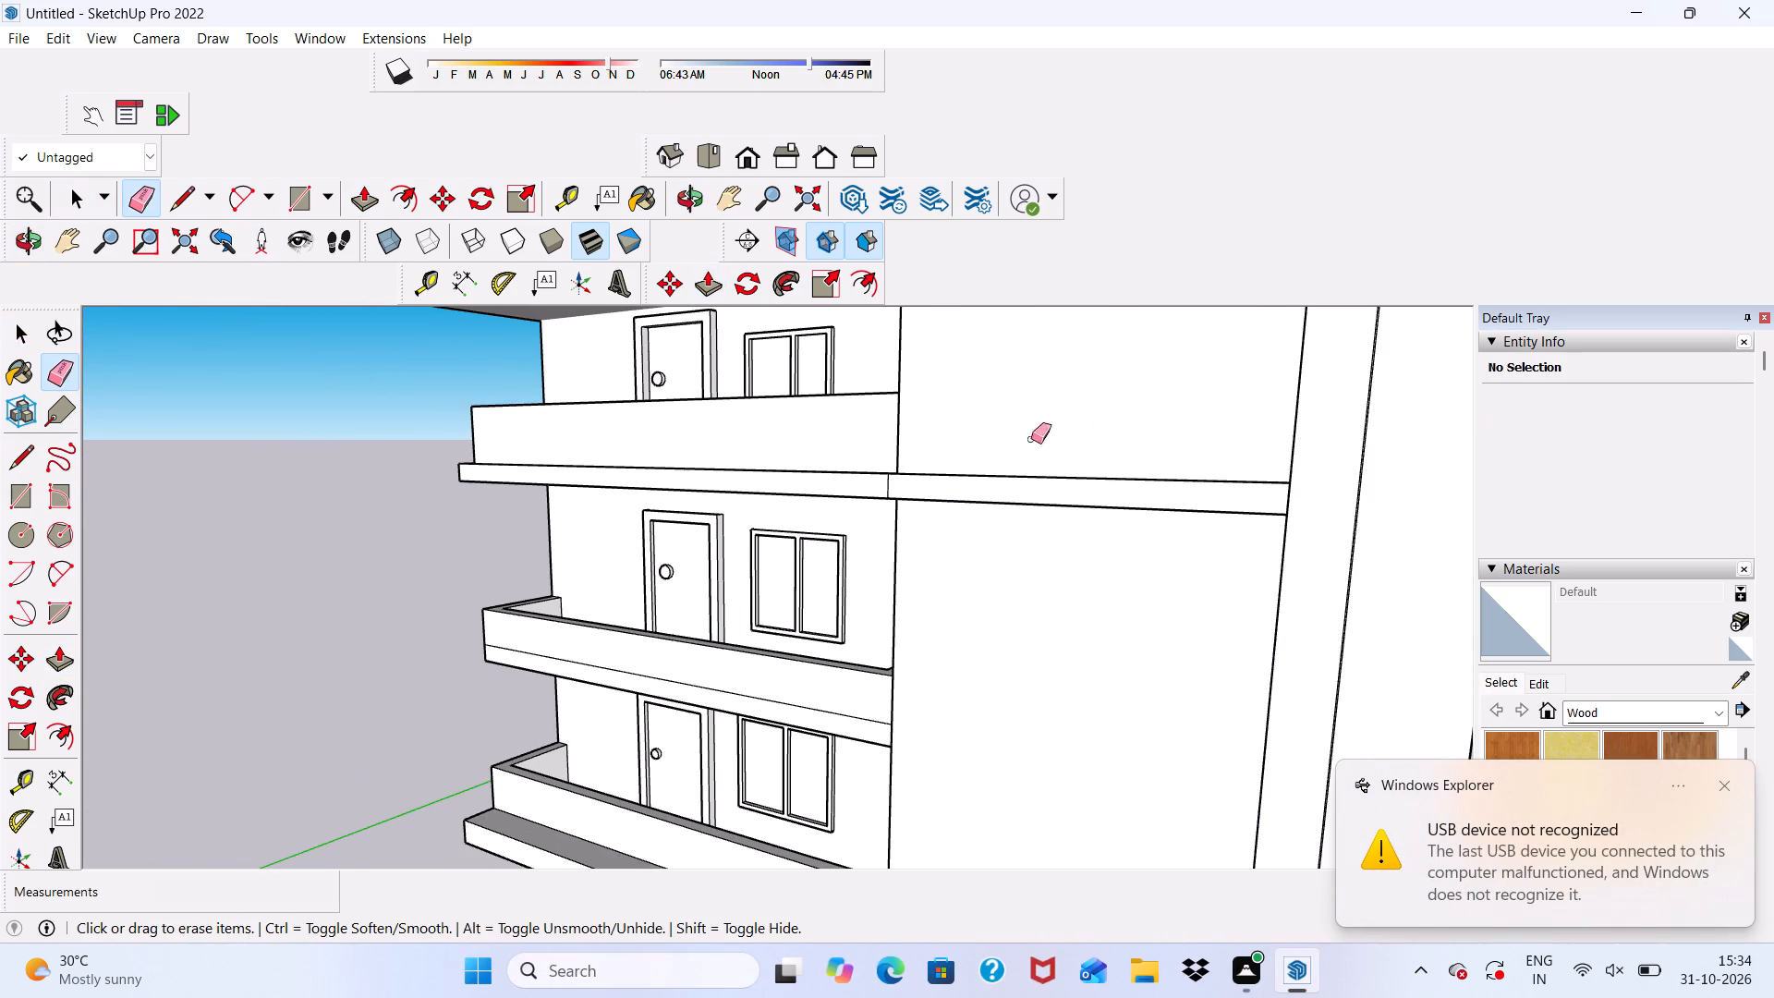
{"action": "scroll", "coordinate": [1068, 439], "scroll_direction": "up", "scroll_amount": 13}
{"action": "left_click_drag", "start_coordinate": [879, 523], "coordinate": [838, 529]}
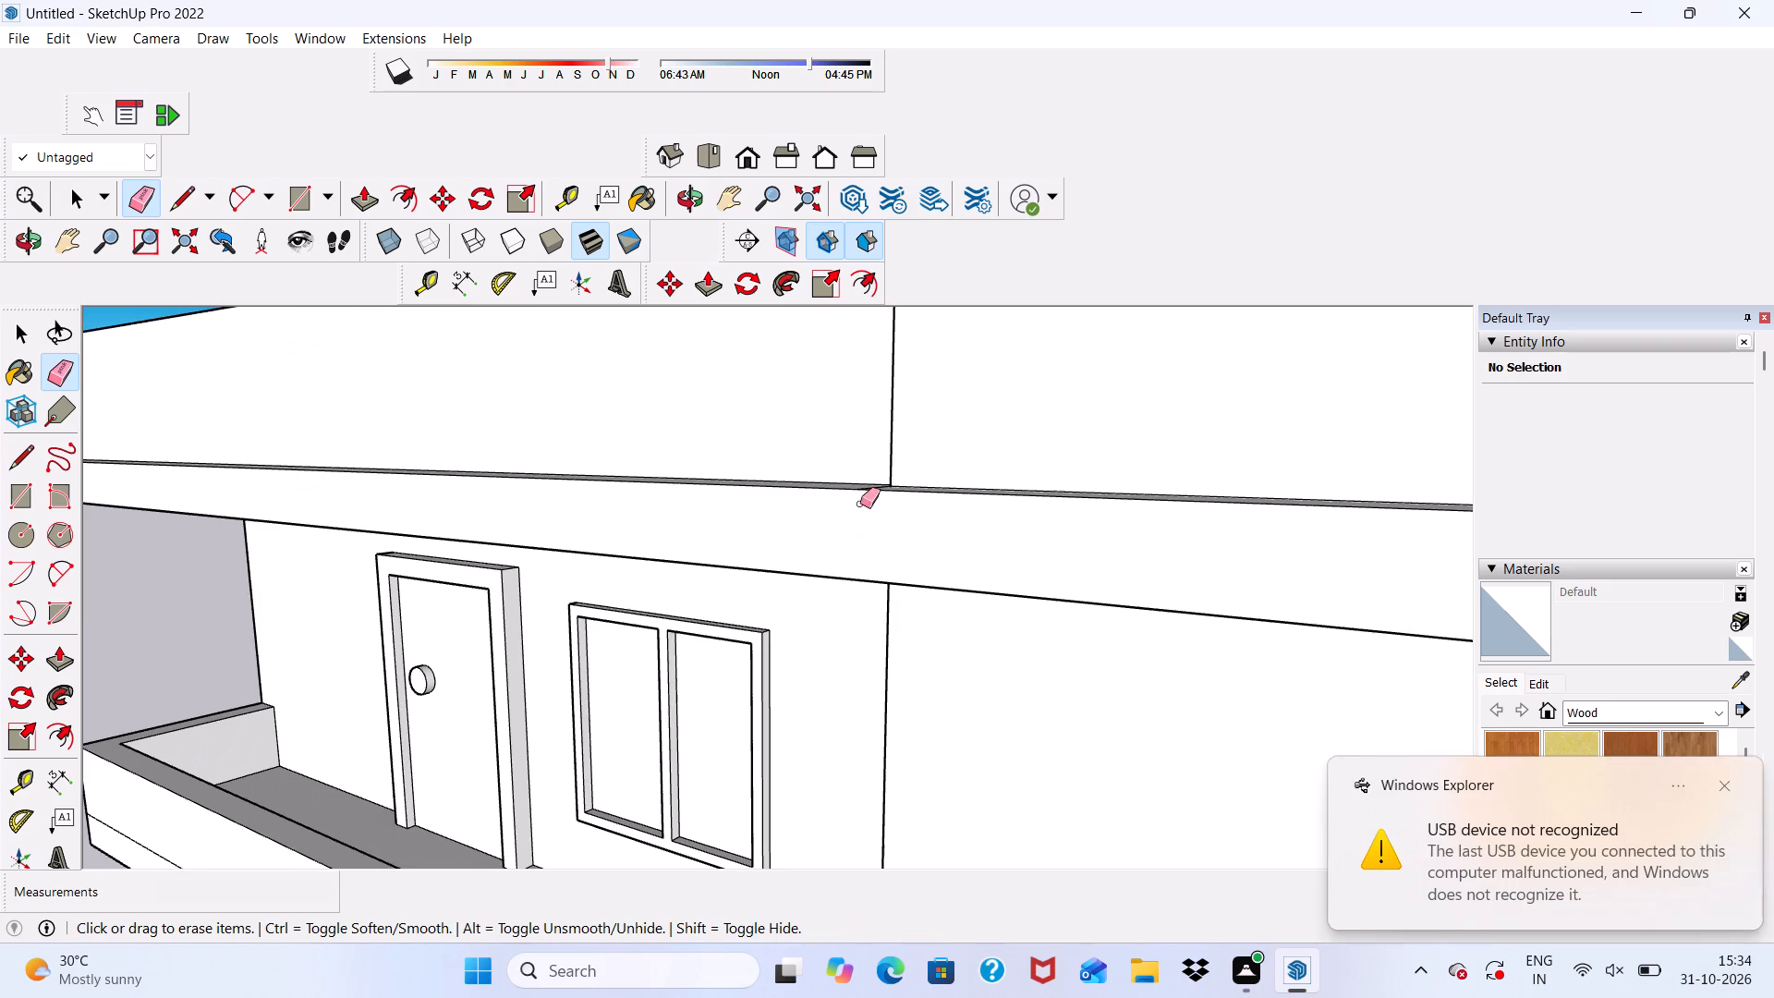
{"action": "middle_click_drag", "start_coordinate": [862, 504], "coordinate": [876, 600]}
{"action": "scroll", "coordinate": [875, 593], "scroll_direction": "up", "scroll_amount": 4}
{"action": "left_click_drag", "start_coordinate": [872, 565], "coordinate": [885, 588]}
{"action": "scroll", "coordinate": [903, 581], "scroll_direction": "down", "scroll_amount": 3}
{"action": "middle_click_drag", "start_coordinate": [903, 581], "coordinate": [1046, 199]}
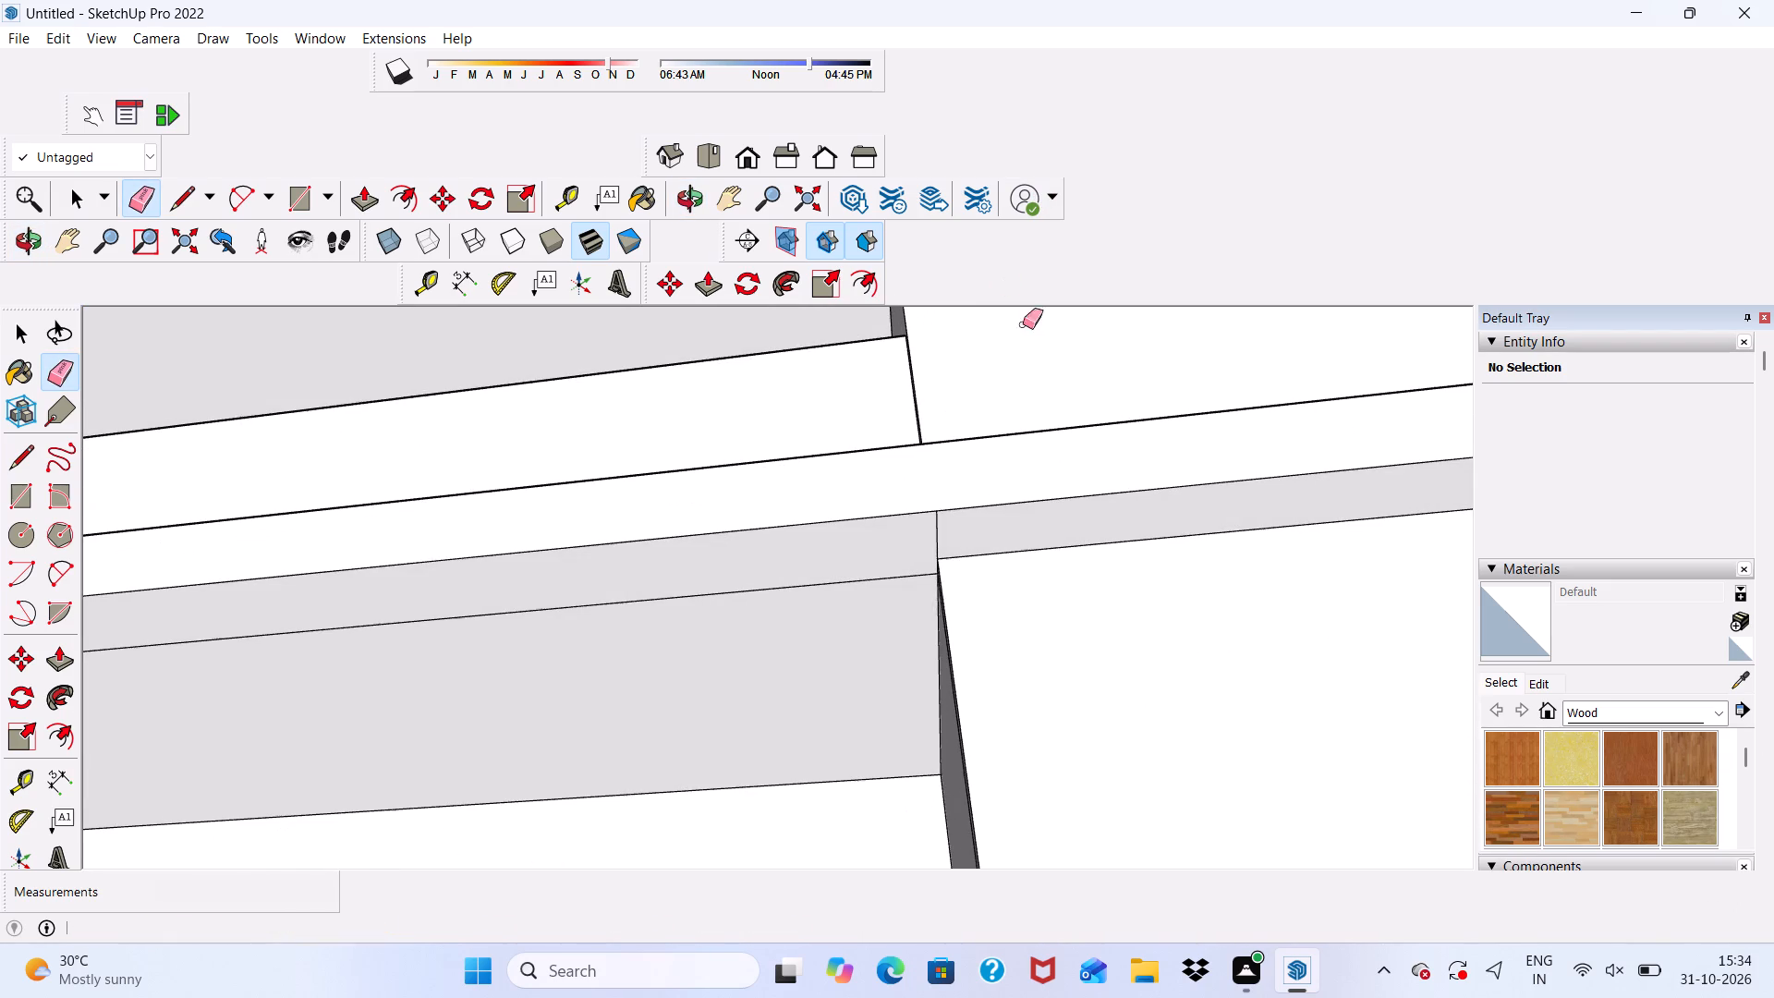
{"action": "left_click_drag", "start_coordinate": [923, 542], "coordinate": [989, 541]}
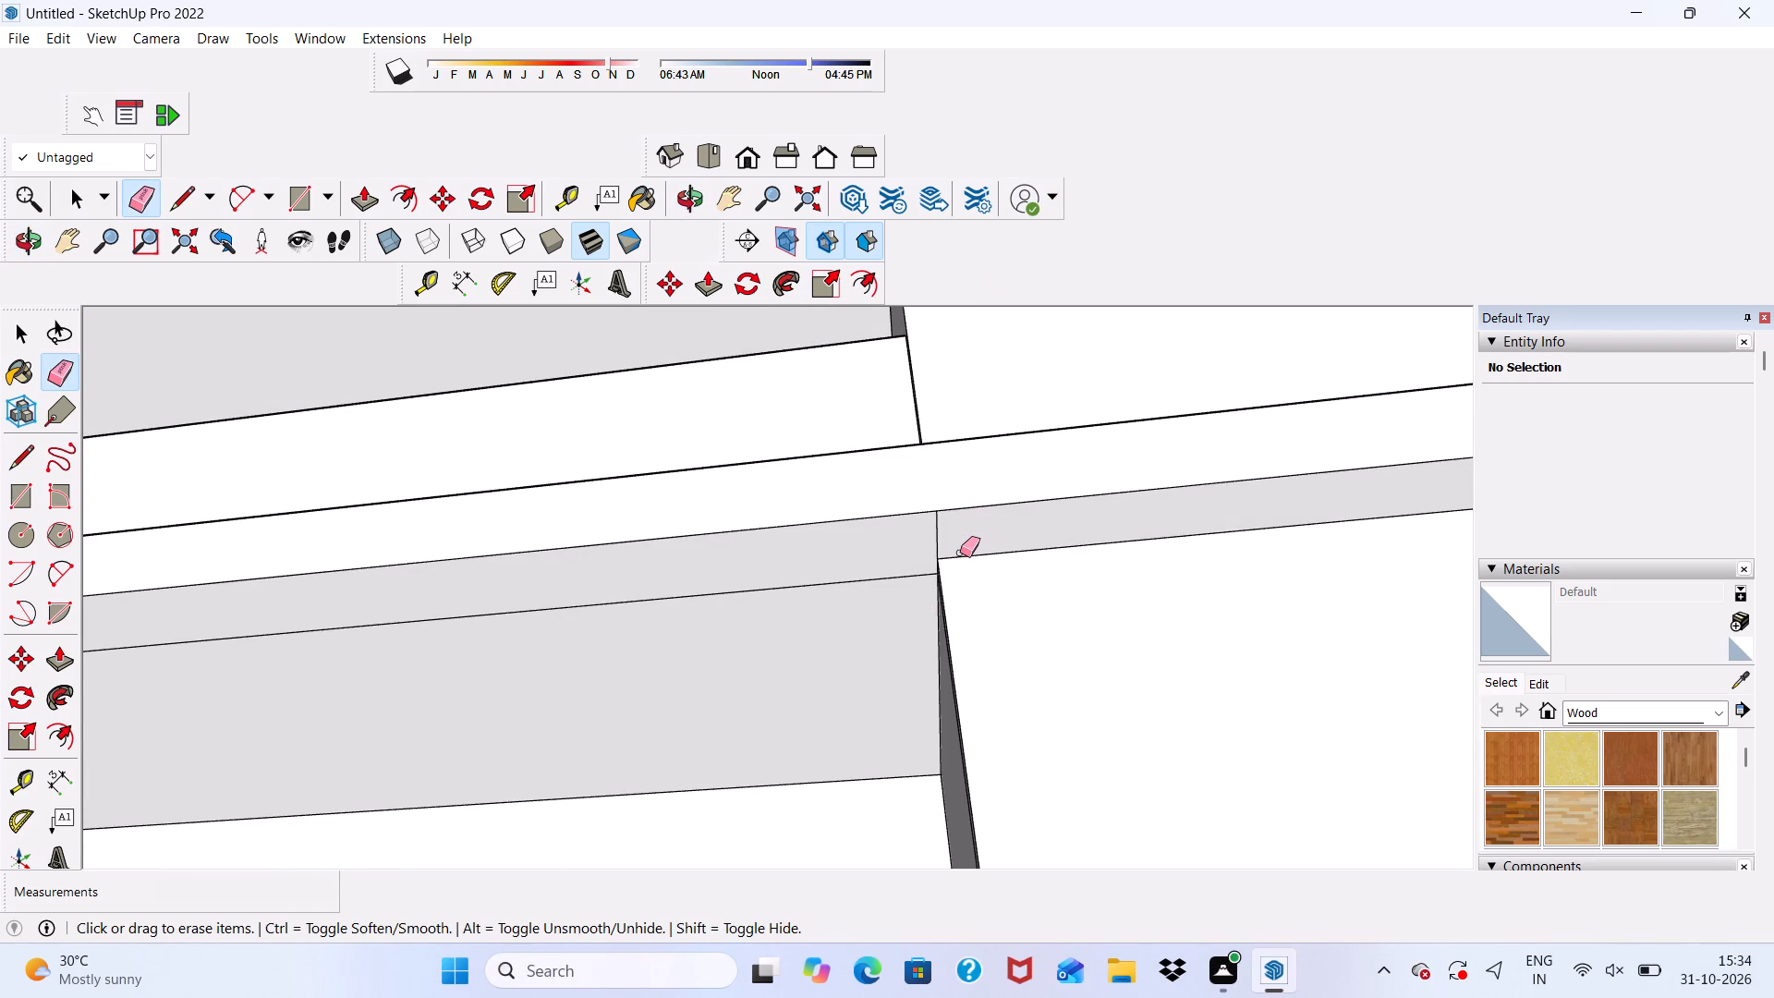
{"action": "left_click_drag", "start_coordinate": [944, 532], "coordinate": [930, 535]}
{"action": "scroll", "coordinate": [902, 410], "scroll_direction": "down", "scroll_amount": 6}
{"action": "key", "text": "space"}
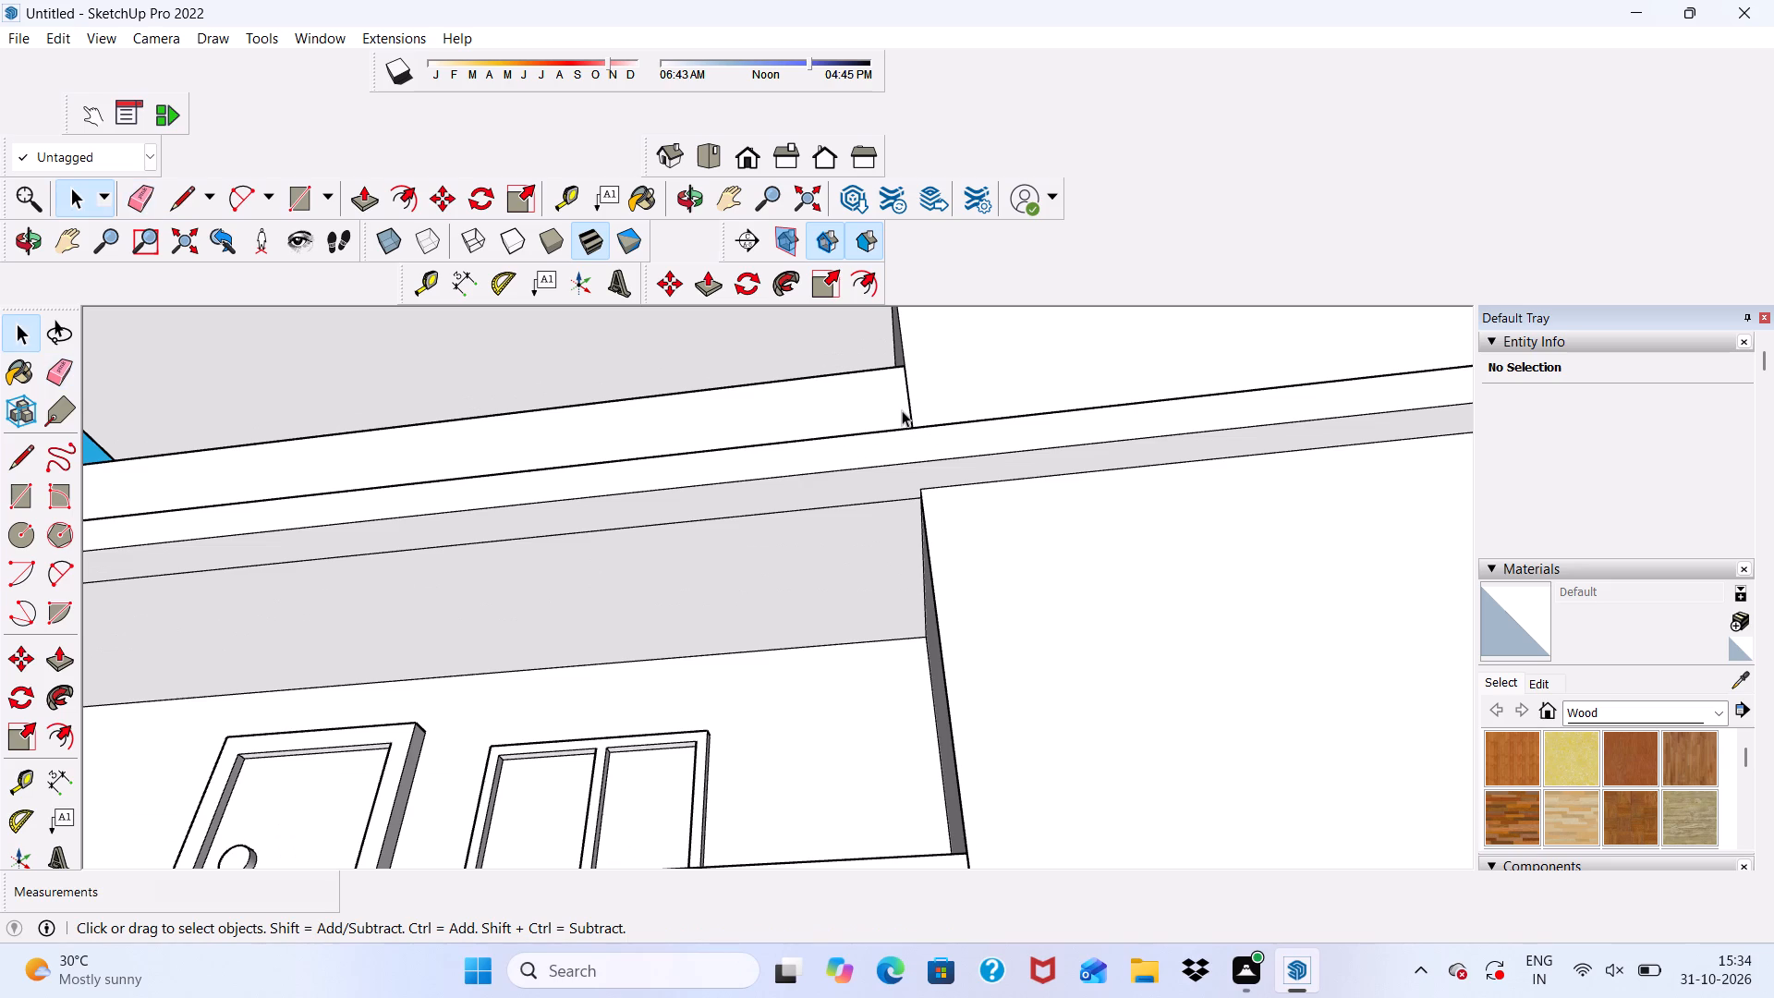
Undo the seam erasures and the band's extension across the tall wall panel.
{"action": "scroll", "coordinate": [918, 455], "scroll_direction": "down", "scroll_amount": 3}
{"action": "scroll", "coordinate": [915, 508], "scroll_direction": "up", "scroll_amount": 5}
{"action": "left_click", "coordinate": [875, 474]}
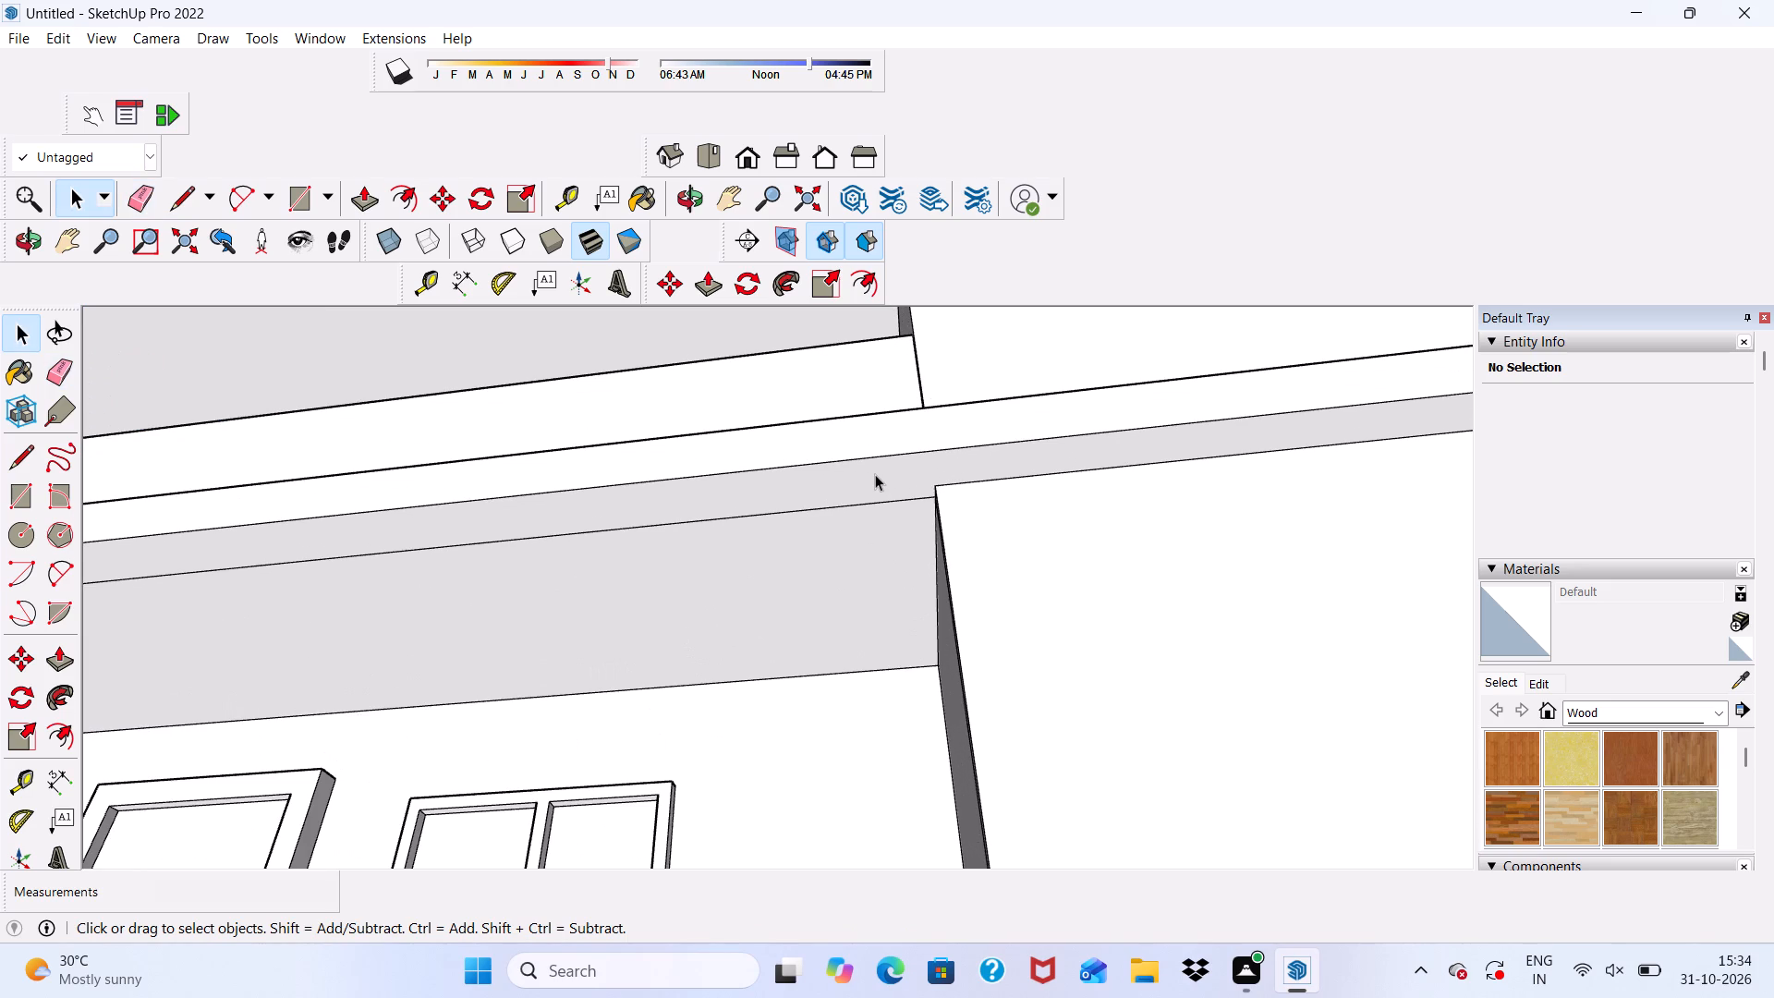
{"action": "left_click", "coordinate": [699, 277]}
{"action": "scroll", "coordinate": [711, 338], "scroll_direction": "down", "scroll_amount": 10}
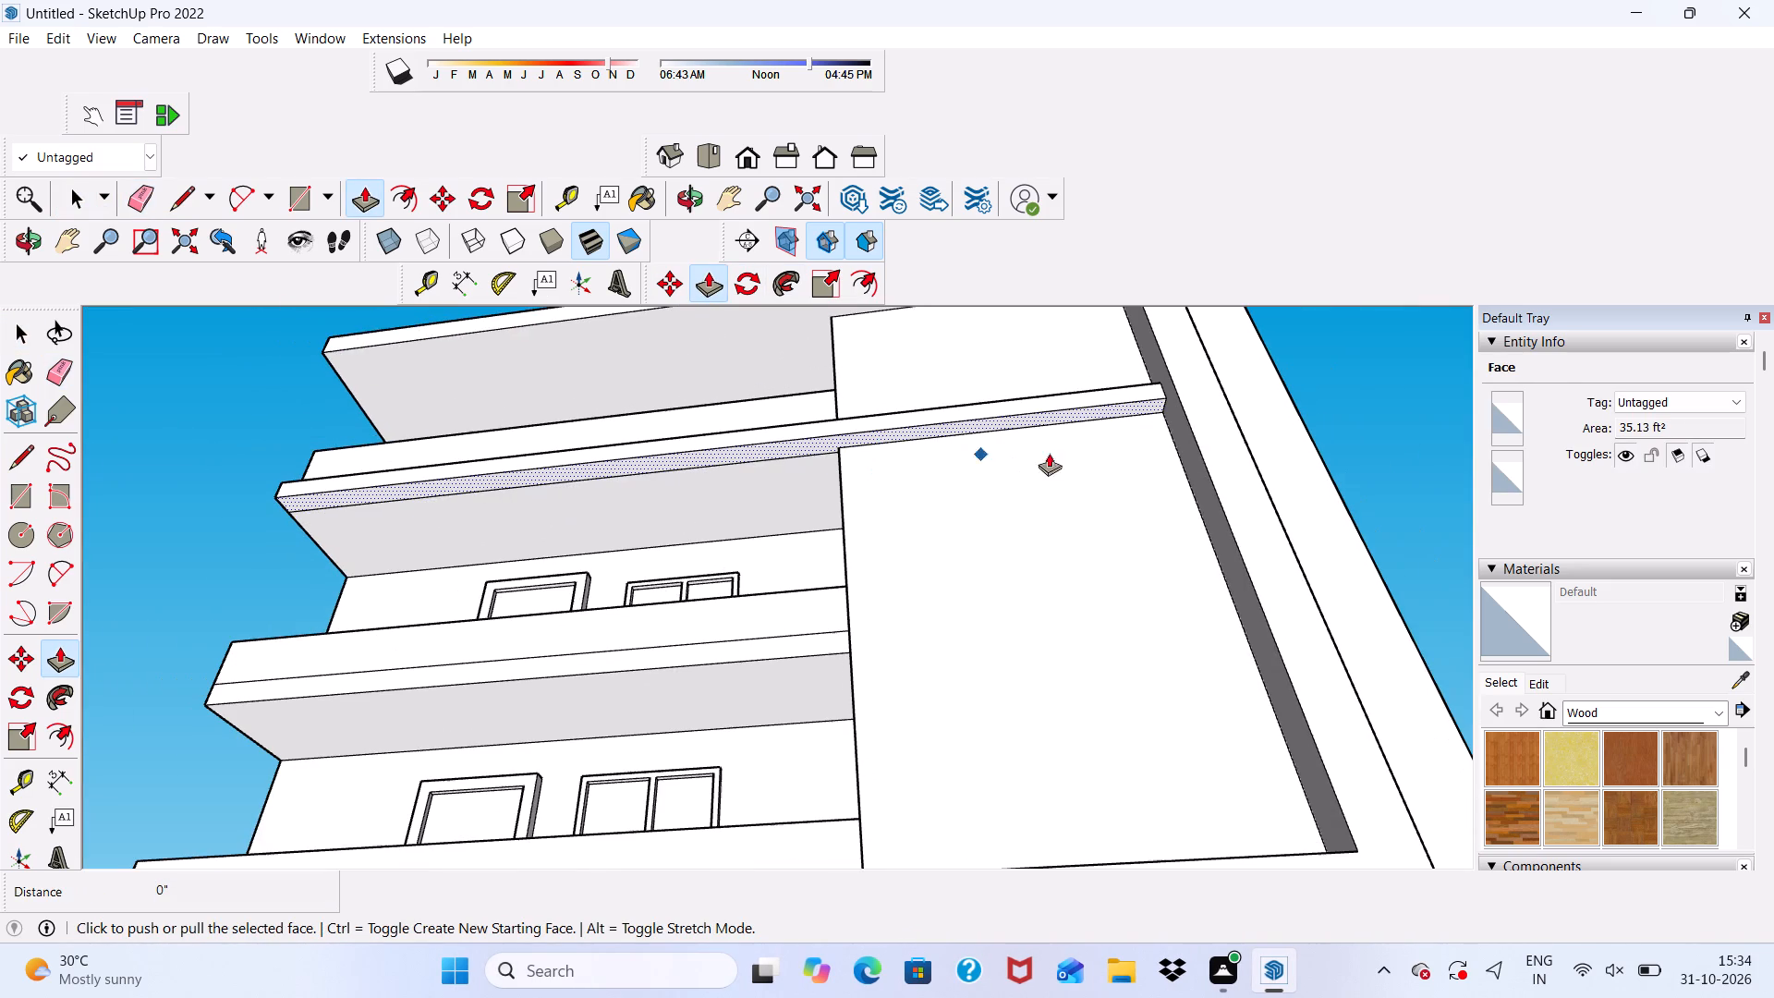
{"action": "key", "text": "ctrl+z"}
{"action": "key", "text": "ctrl+z"}
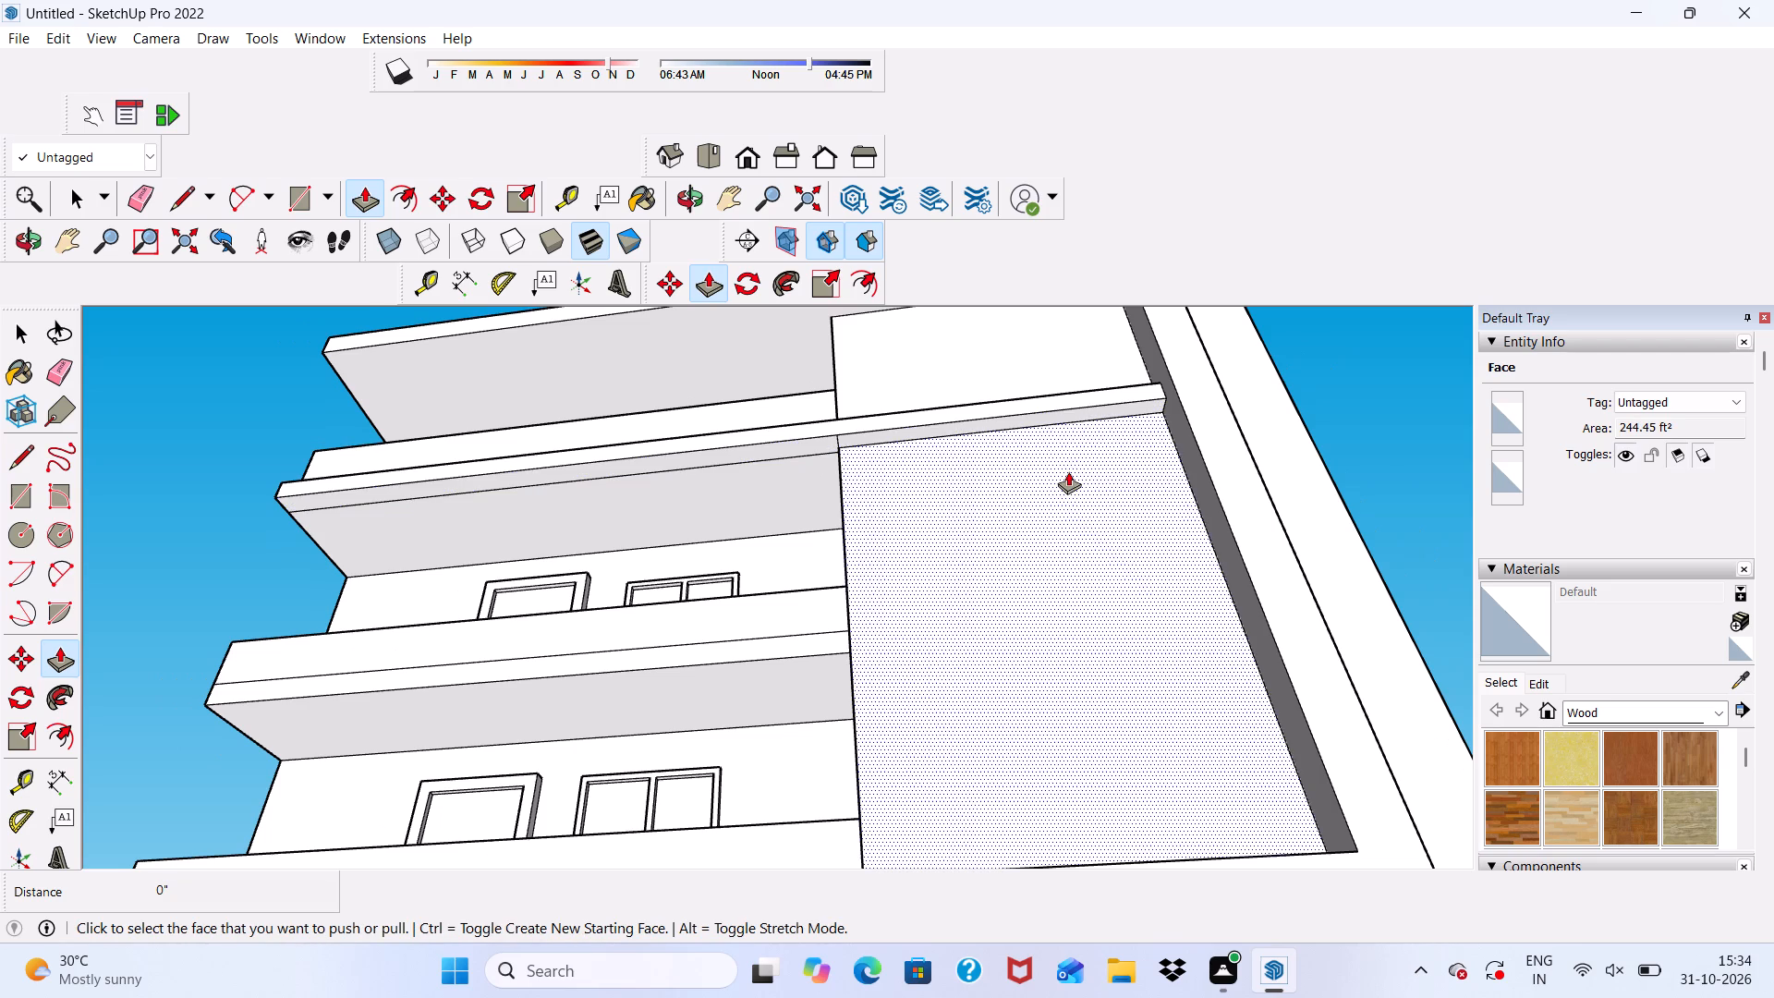
{"action": "key", "text": "ctrl+z"}
{"action": "left_click", "coordinate": [1068, 471], "text": "ctrl"}
{"action": "key", "text": "ctrl+z"}
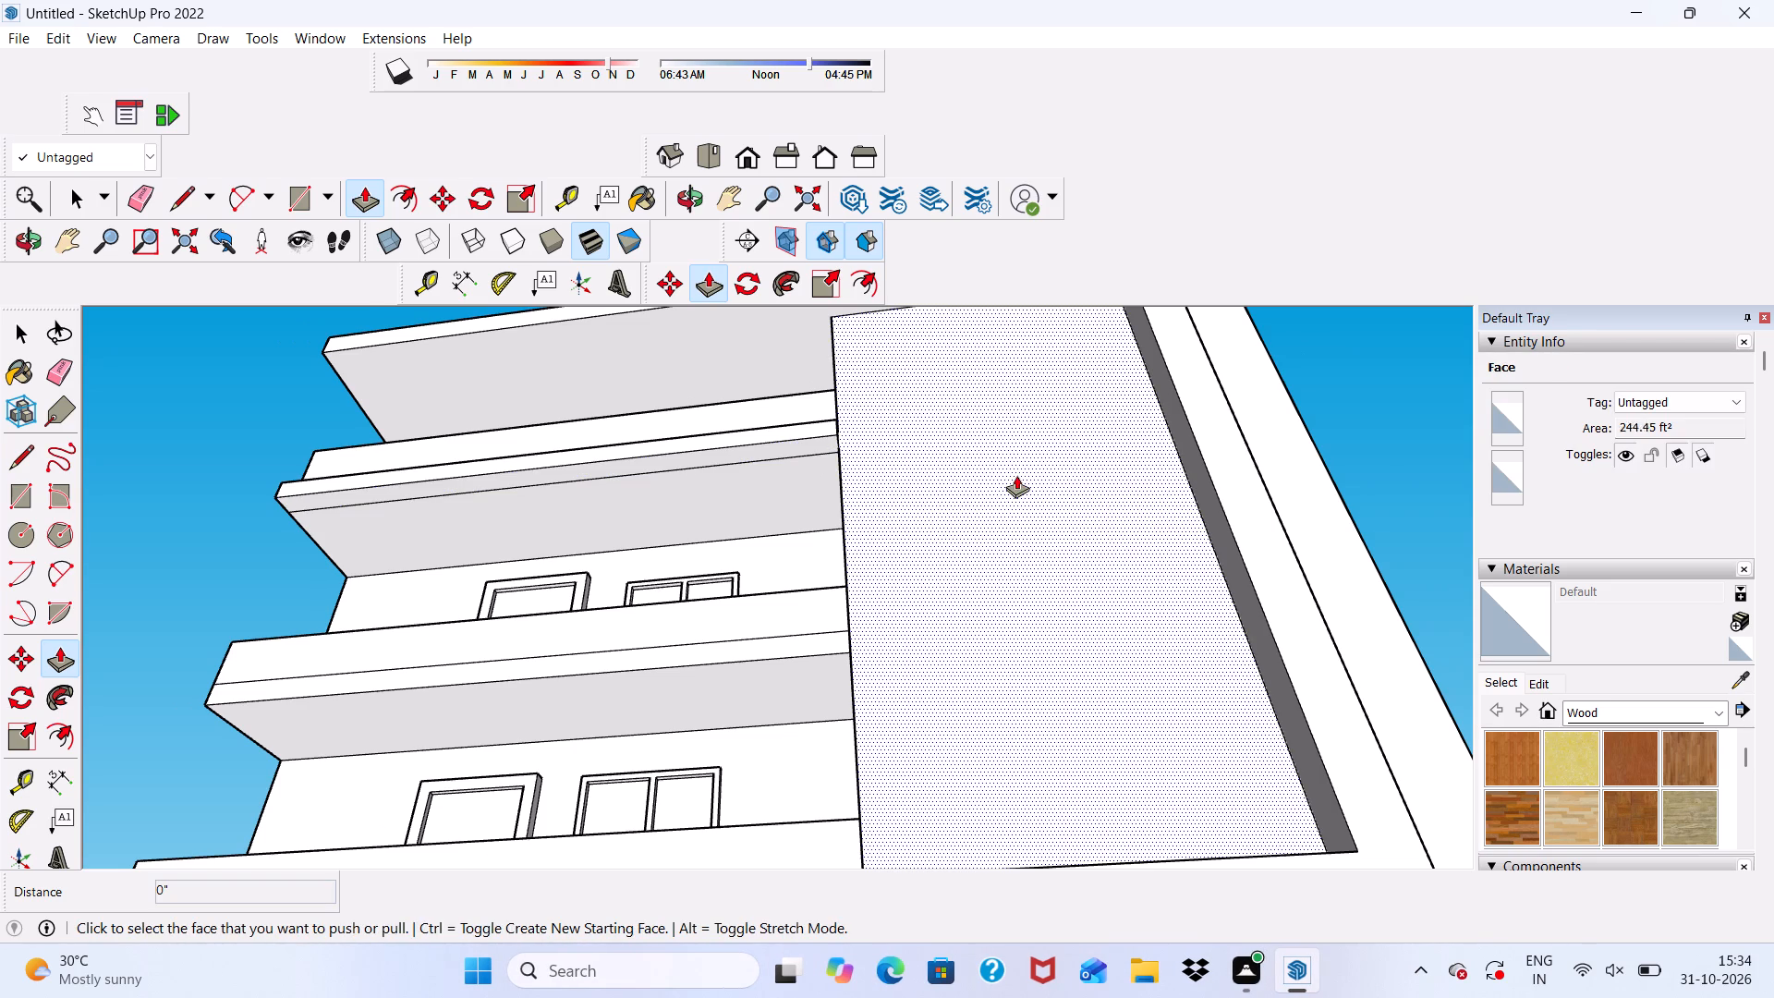
Push/Pull the end face of the top balcony's projecting band about 7' 9" onto the tall wall panel, stopping partway across.
{"action": "middle_click_drag", "start_coordinate": [995, 470], "coordinate": [875, 645]}
{"action": "scroll", "coordinate": [836, 514], "scroll_direction": "up", "scroll_amount": 14}
{"action": "left_click", "coordinate": [759, 472]}
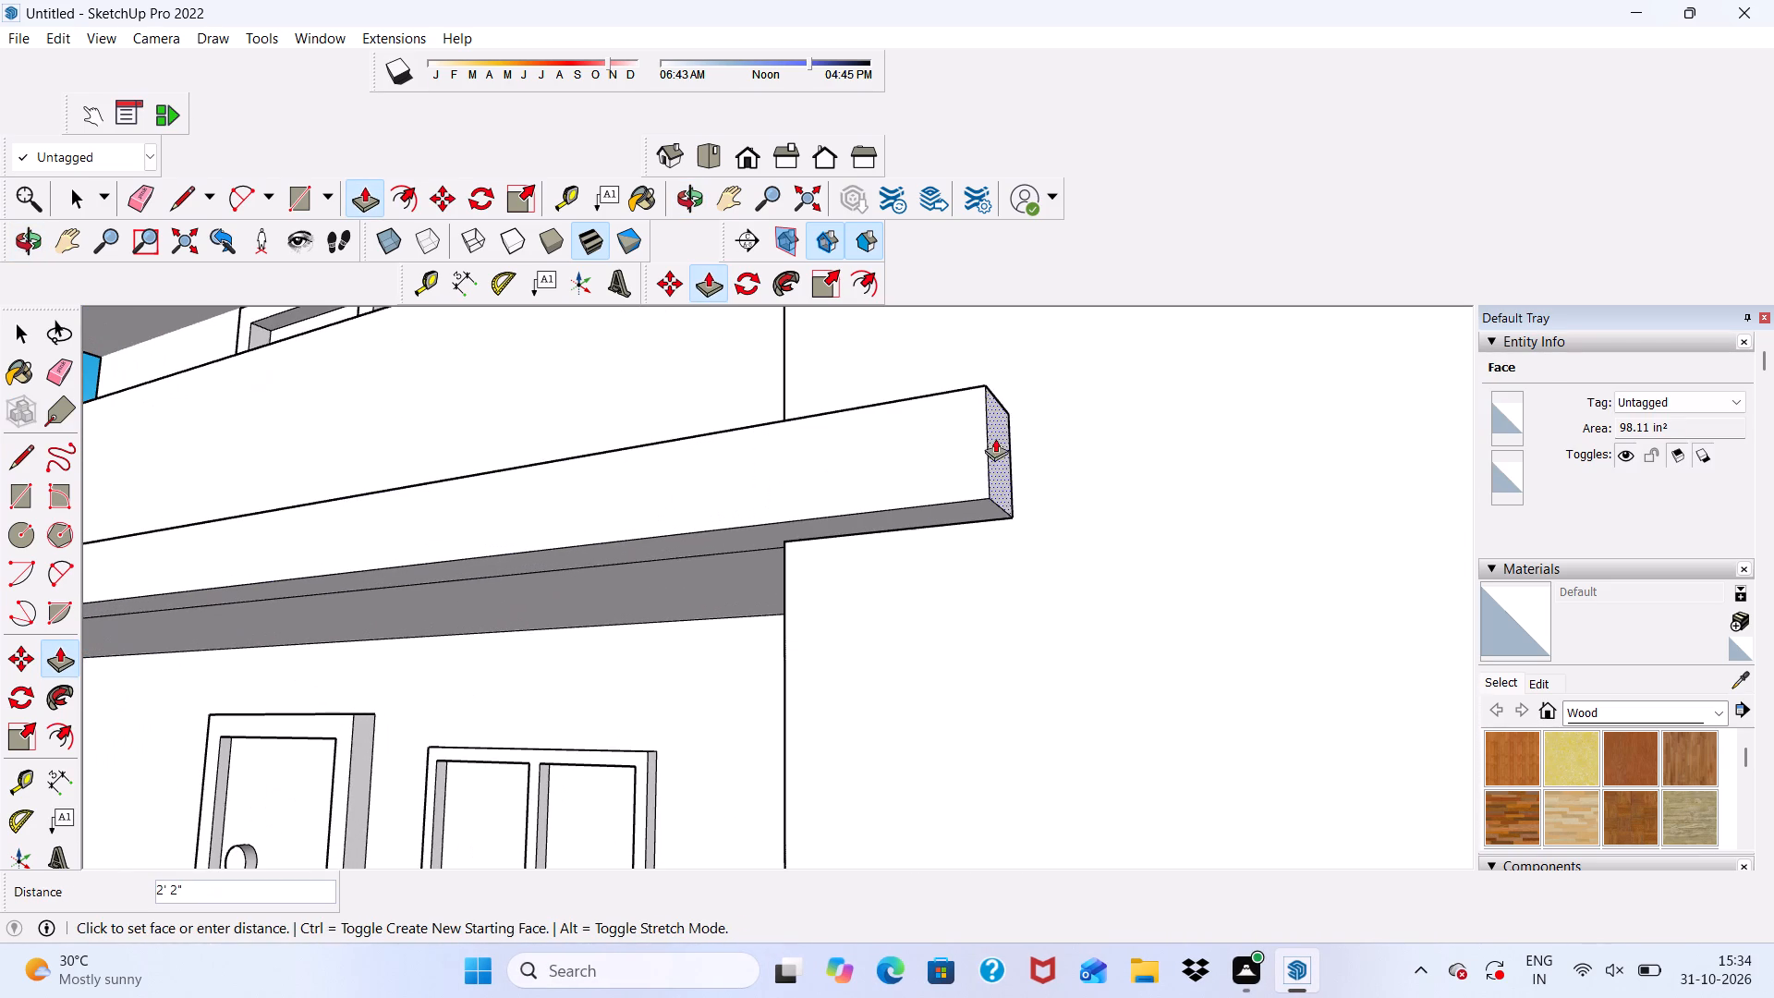
{"action": "scroll", "coordinate": [1012, 432], "scroll_direction": "down", "scroll_amount": 5}
{"action": "scroll", "coordinate": [1086, 393], "scroll_direction": "down", "scroll_amount": 17}
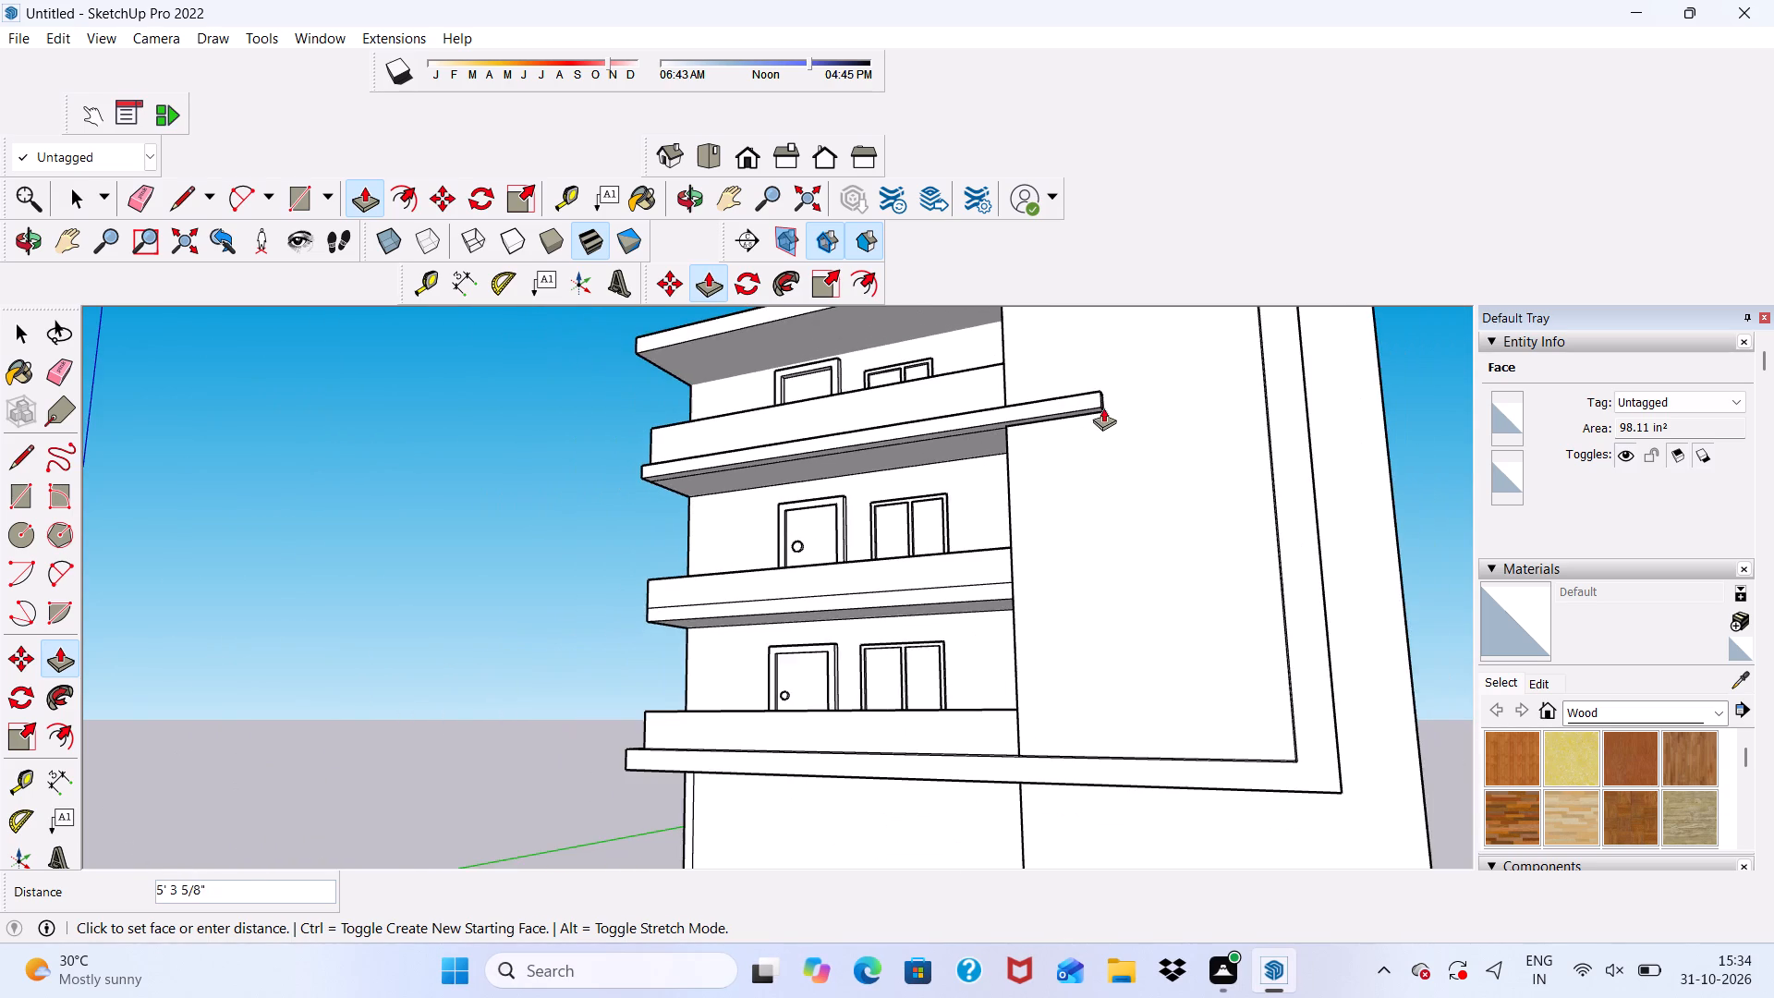
{"action": "scroll", "coordinate": [1103, 387], "scroll_direction": "down", "scroll_amount": 2}
{"action": "middle_click_drag", "start_coordinate": [1104, 387], "coordinate": [1334, 428]}
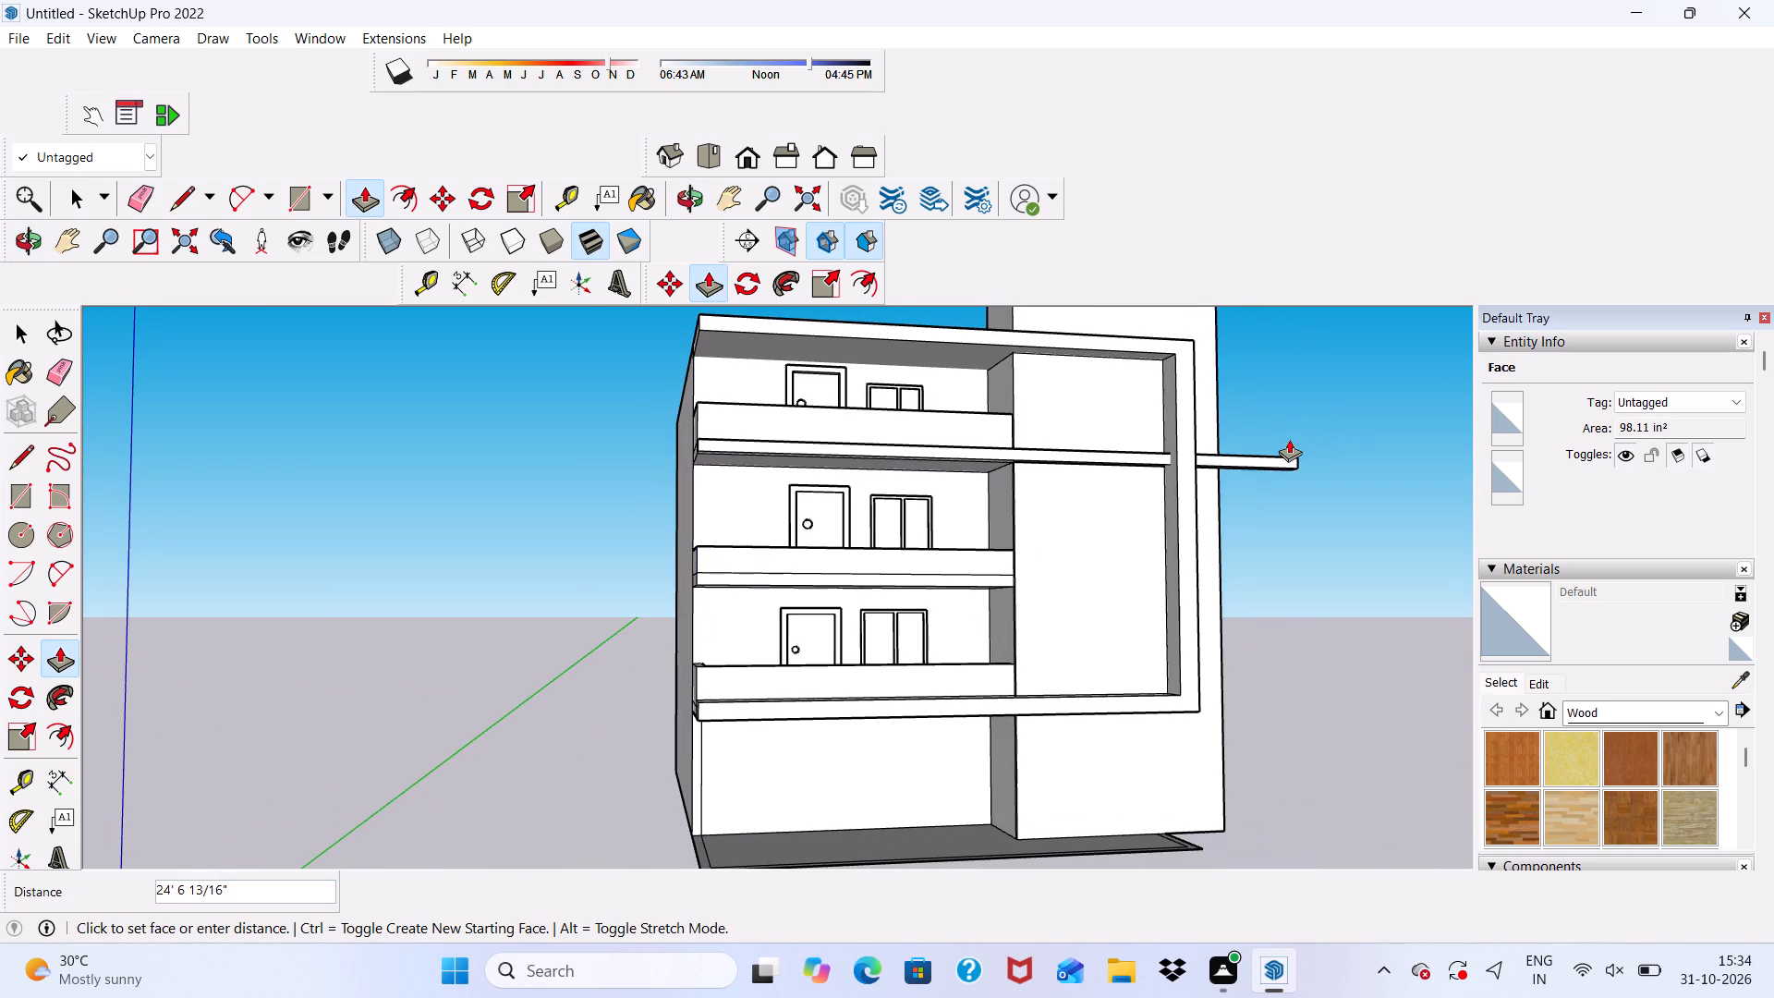
{"action": "scroll", "coordinate": [1160, 427], "scroll_direction": "up", "scroll_amount": 4}
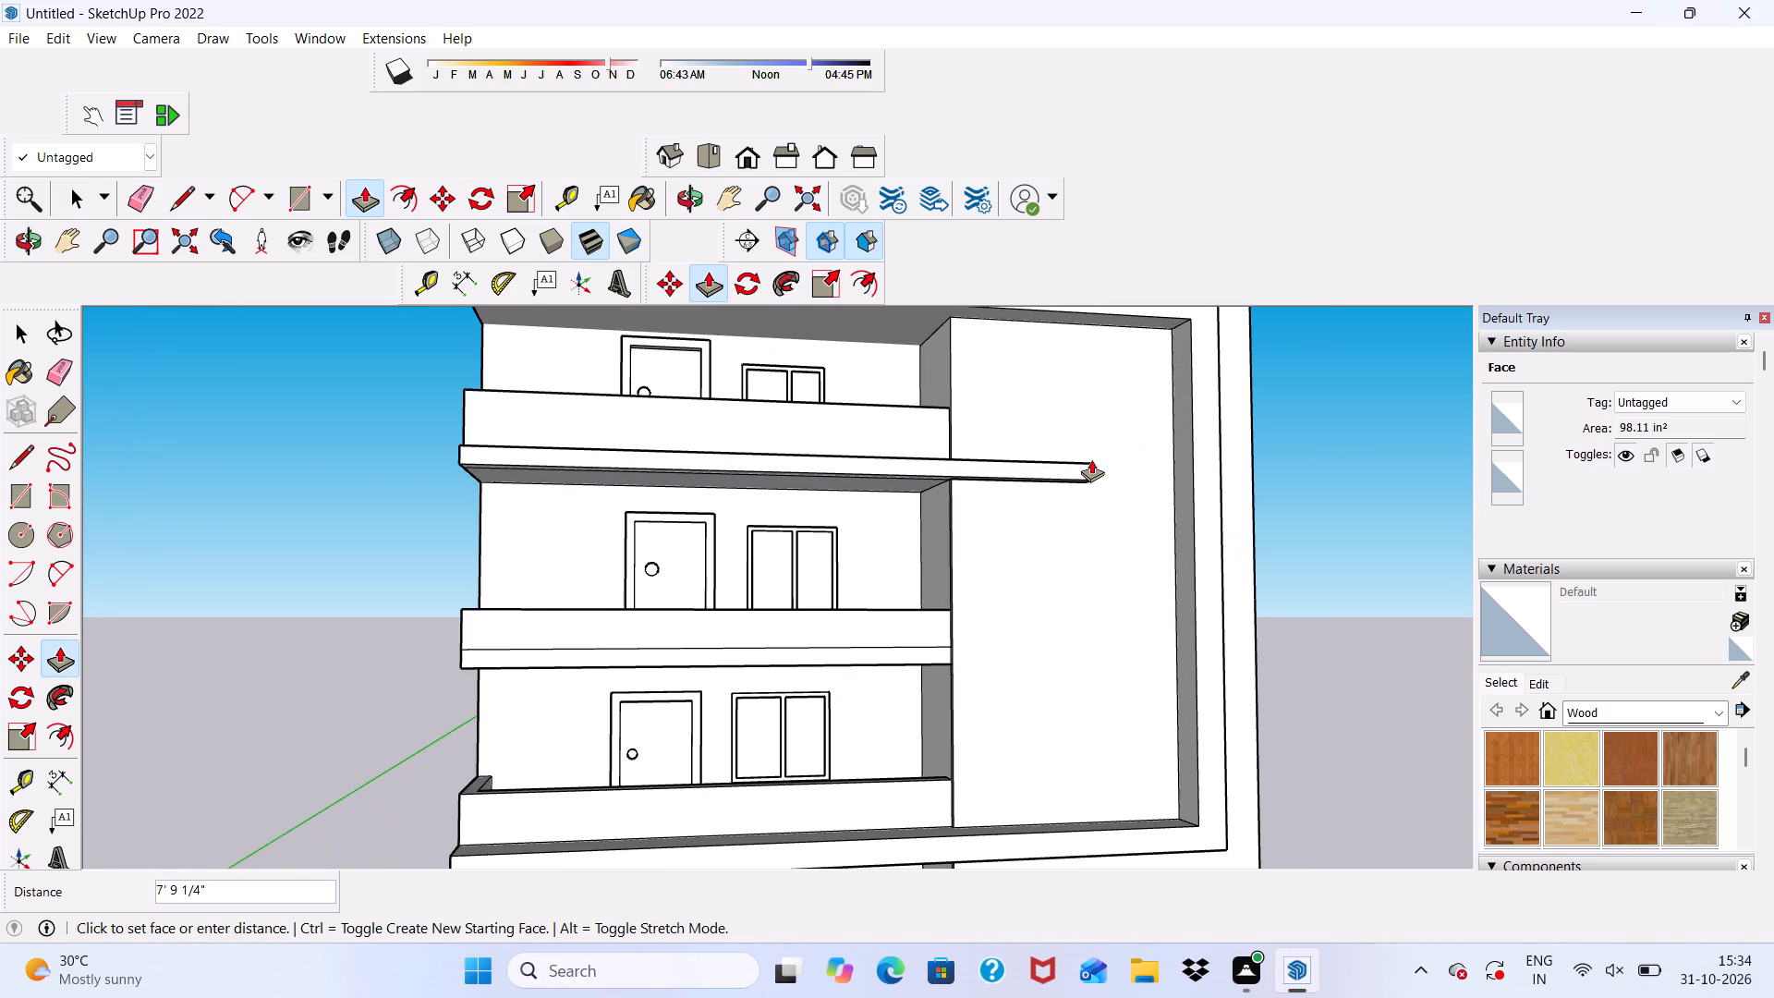
{"action": "left_click", "coordinate": [1090, 459]}
Push/Pull the underside of the top balcony's projecting band downward by about 8 9/16" to thicken it.
{"action": "scroll", "coordinate": [1074, 486], "scroll_direction": "down", "scroll_amount": 1}
{"action": "middle_click_drag", "start_coordinate": [1040, 522], "coordinate": [1039, 514]}
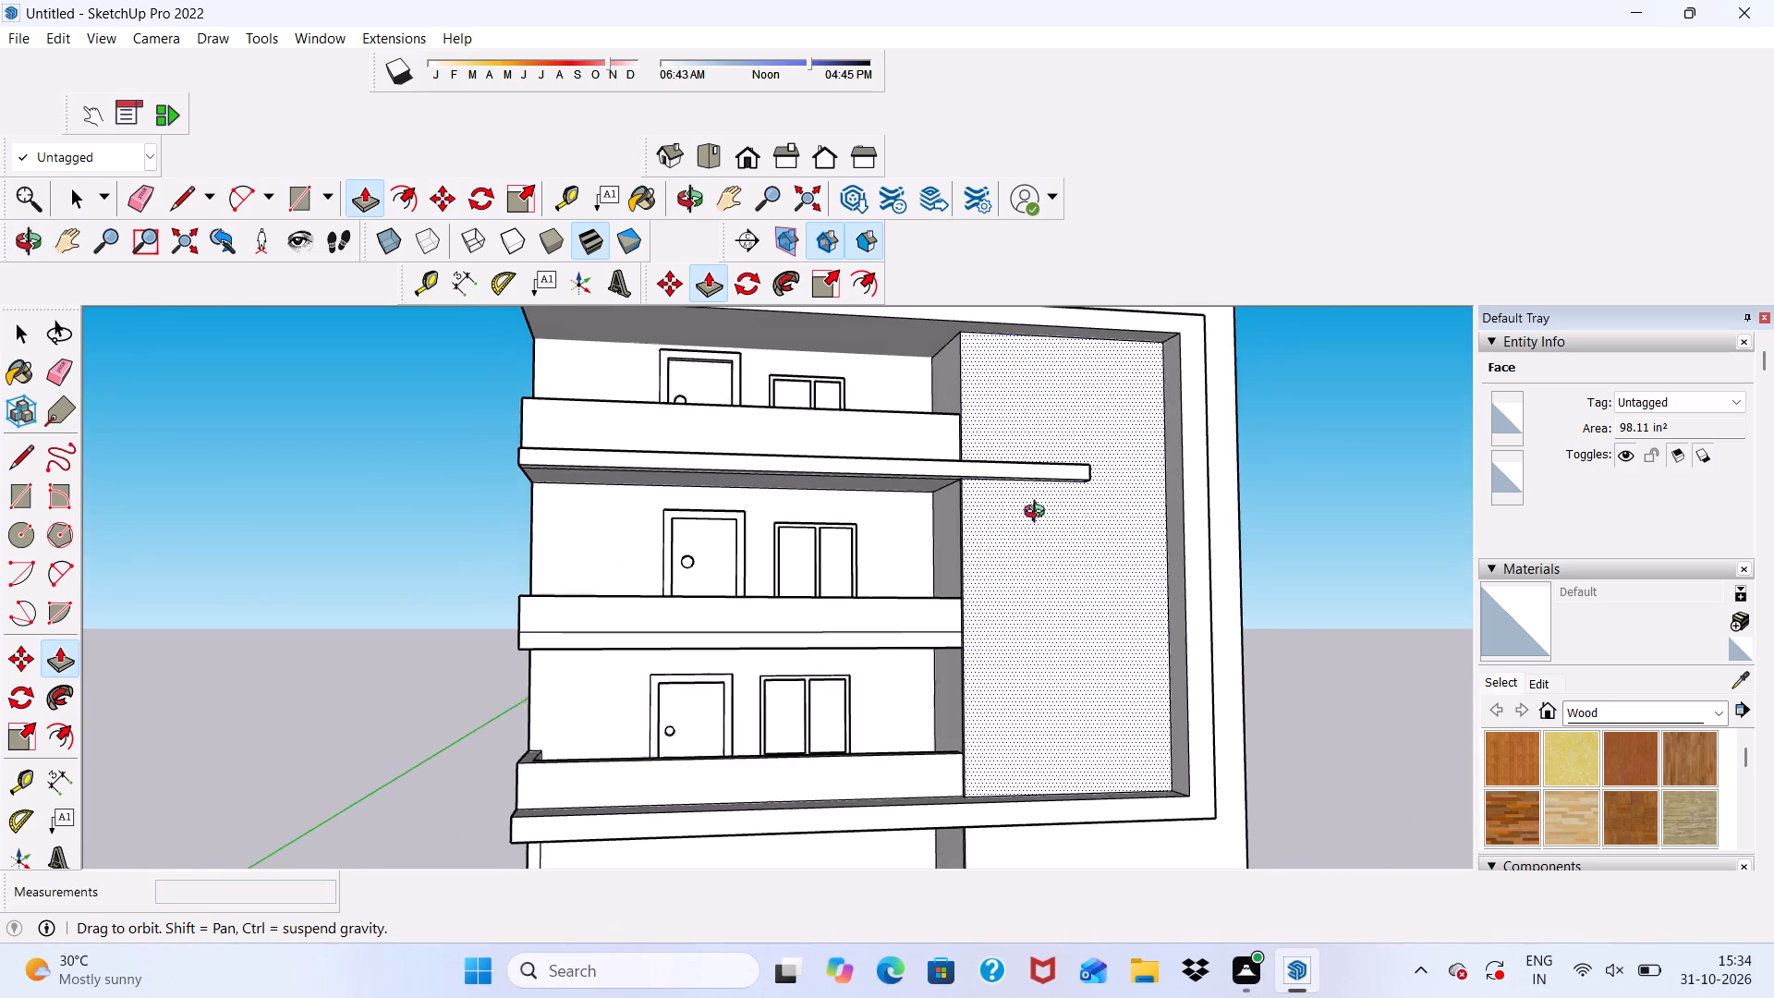
{"action": "middle_click_drag", "start_coordinate": [1039, 514], "coordinate": [1037, 428]}
{"action": "scroll", "coordinate": [1016, 444], "scroll_direction": "up", "scroll_amount": 11}
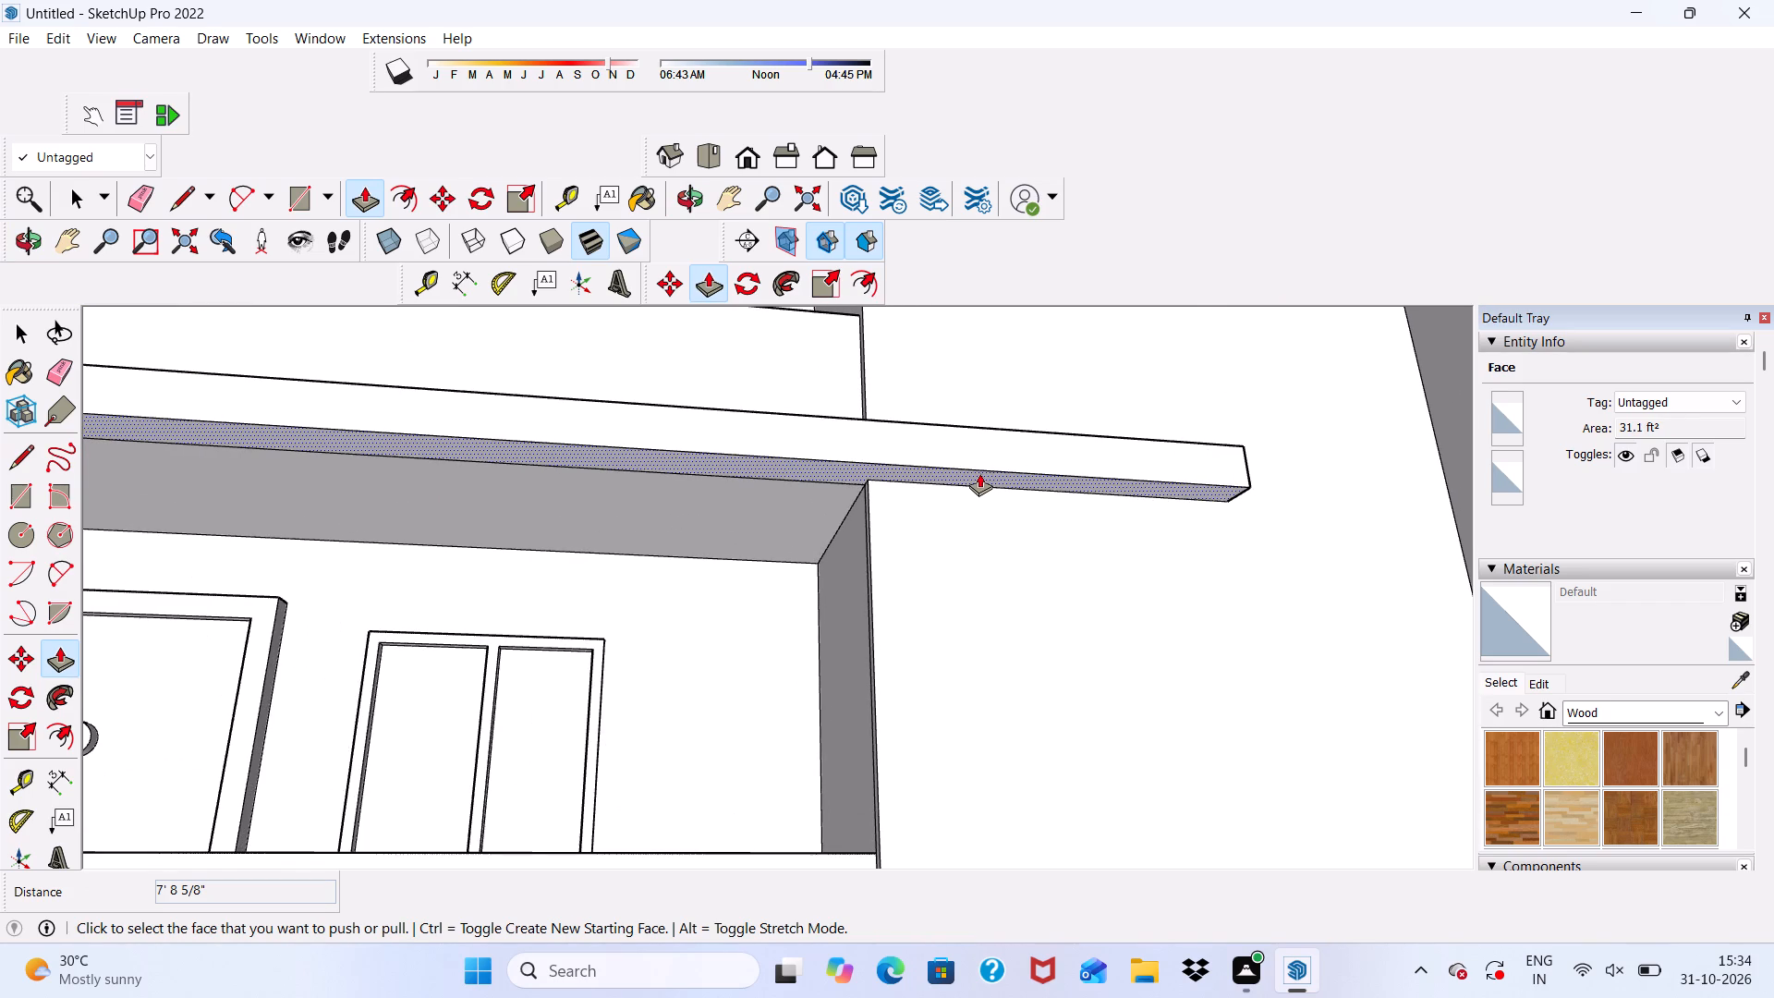
{"action": "left_click", "coordinate": [979, 473]}
{"action": "left_click", "coordinate": [971, 508]}
{"action": "scroll", "coordinate": [969, 434], "scroll_direction": "down", "scroll_amount": 6}
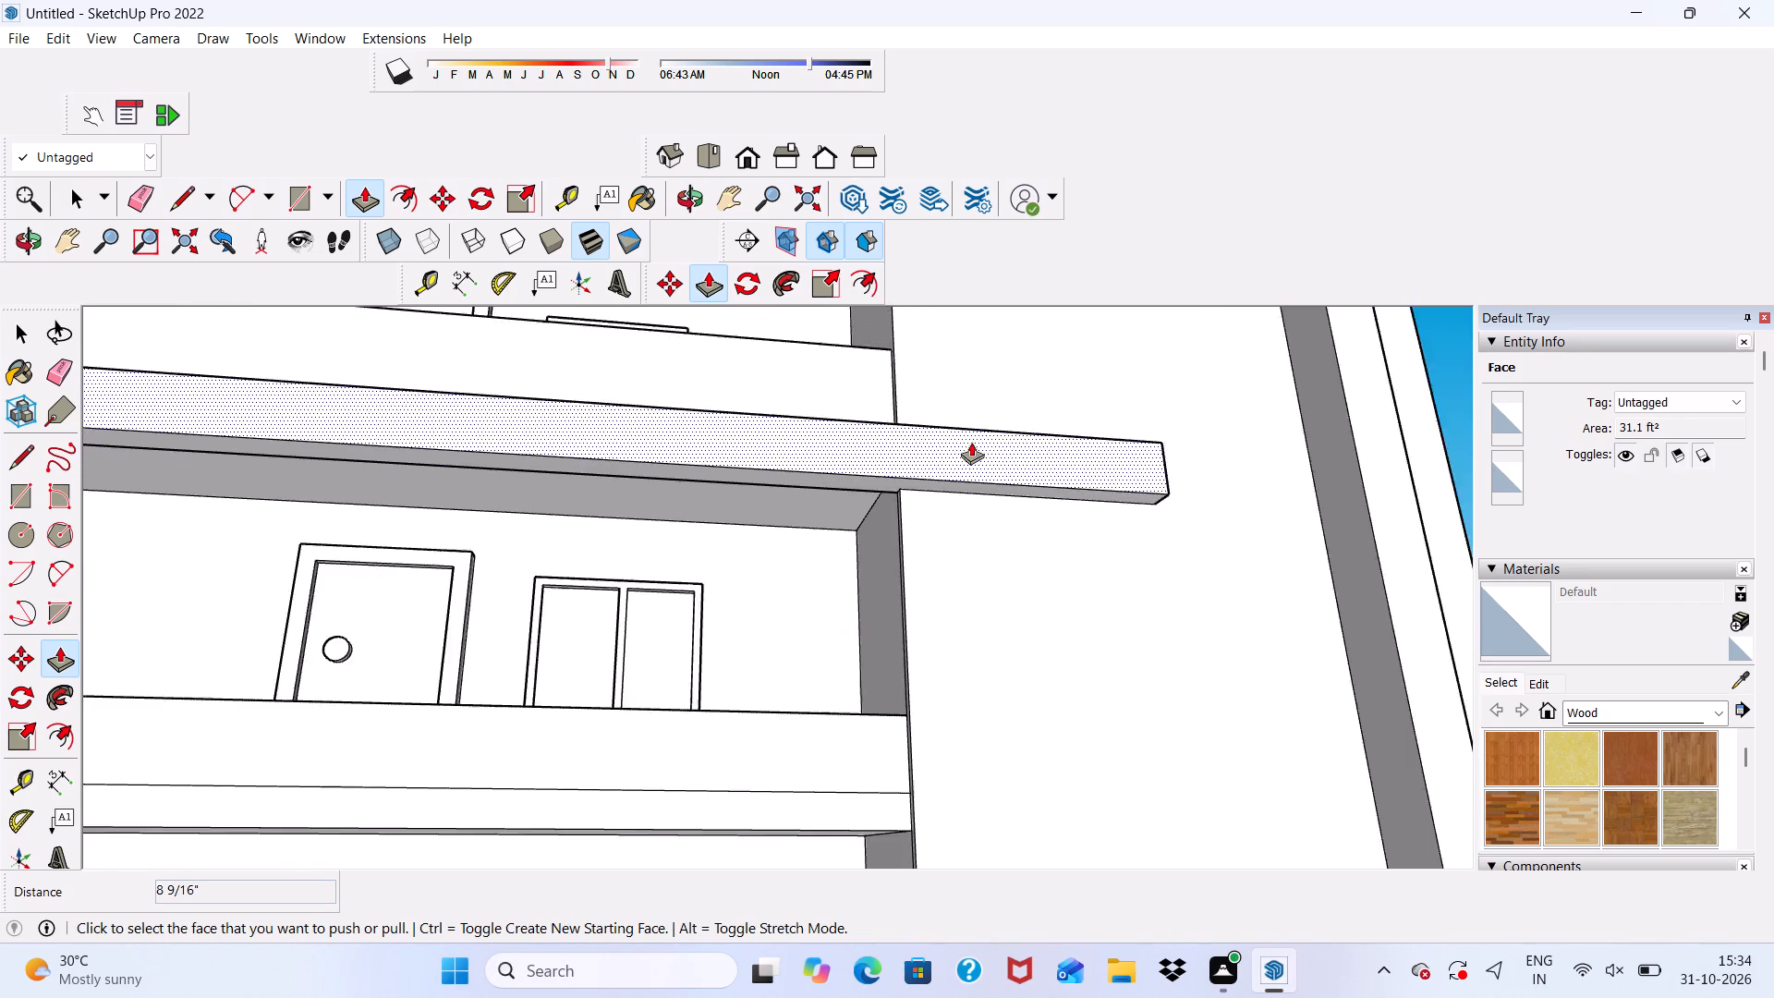
{"action": "scroll", "coordinate": [1002, 405], "scroll_direction": "down", "scroll_amount": 6}
{"action": "middle_click_drag", "start_coordinate": [990, 560], "coordinate": [839, 728]}
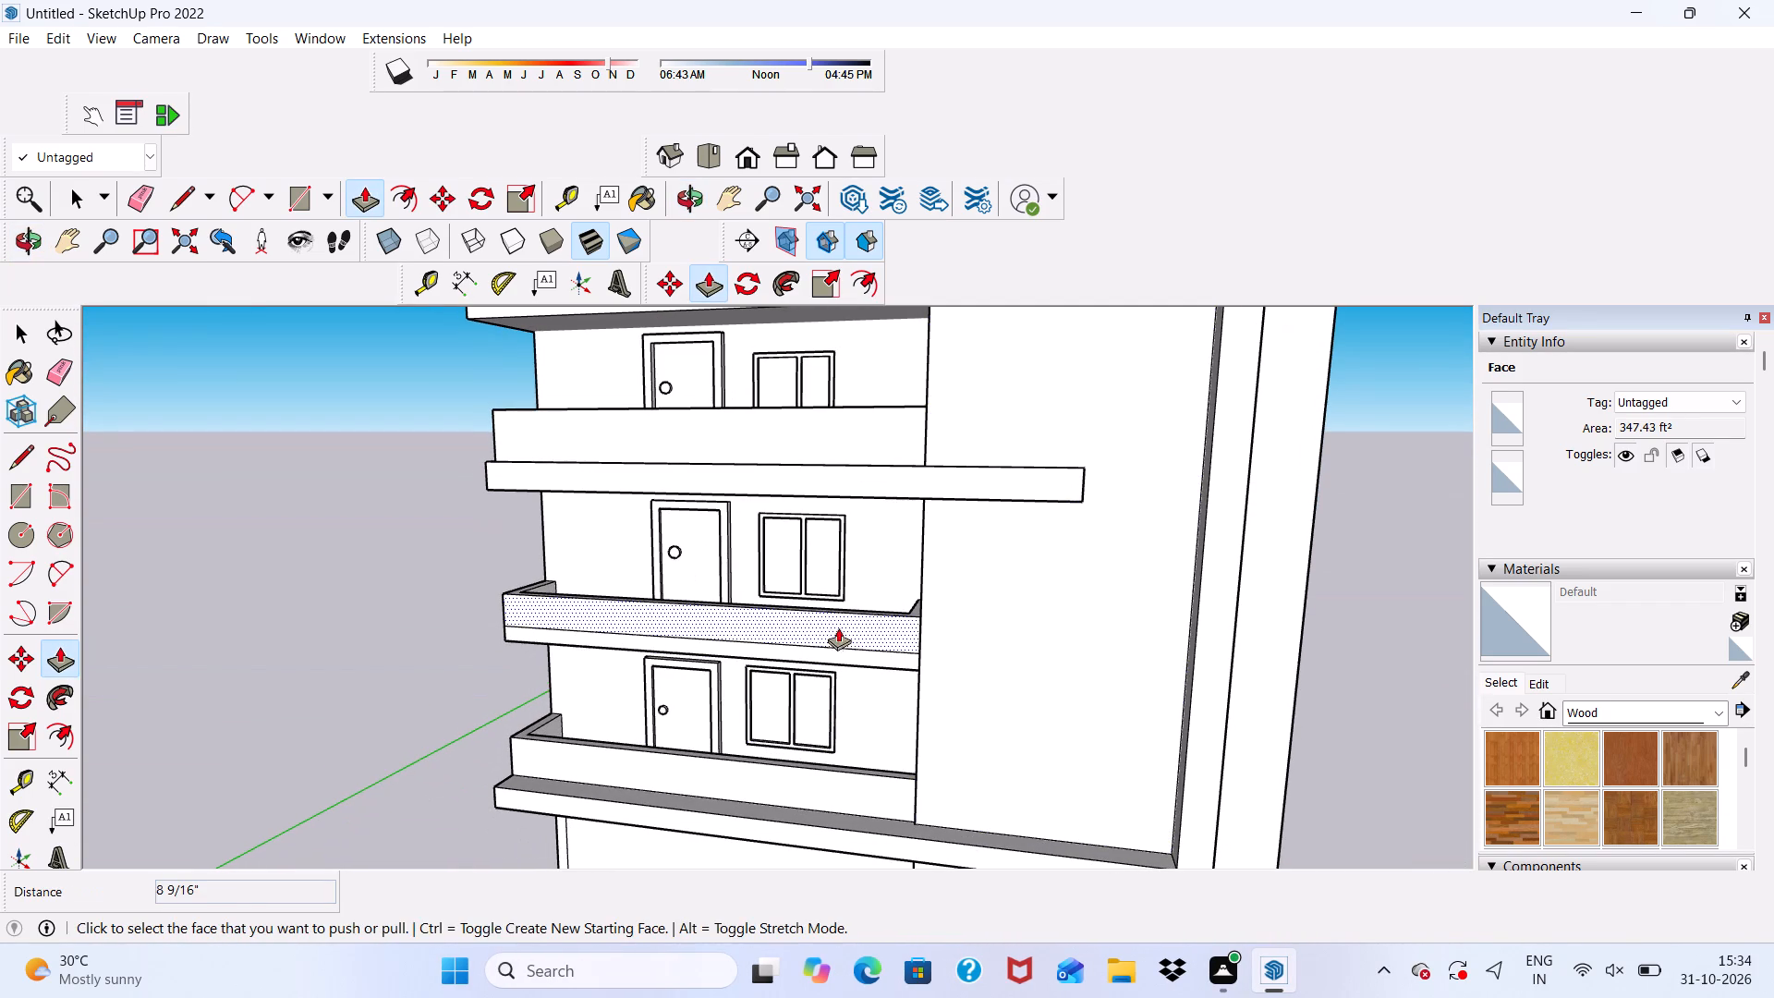
{"action": "key", "text": "space"}
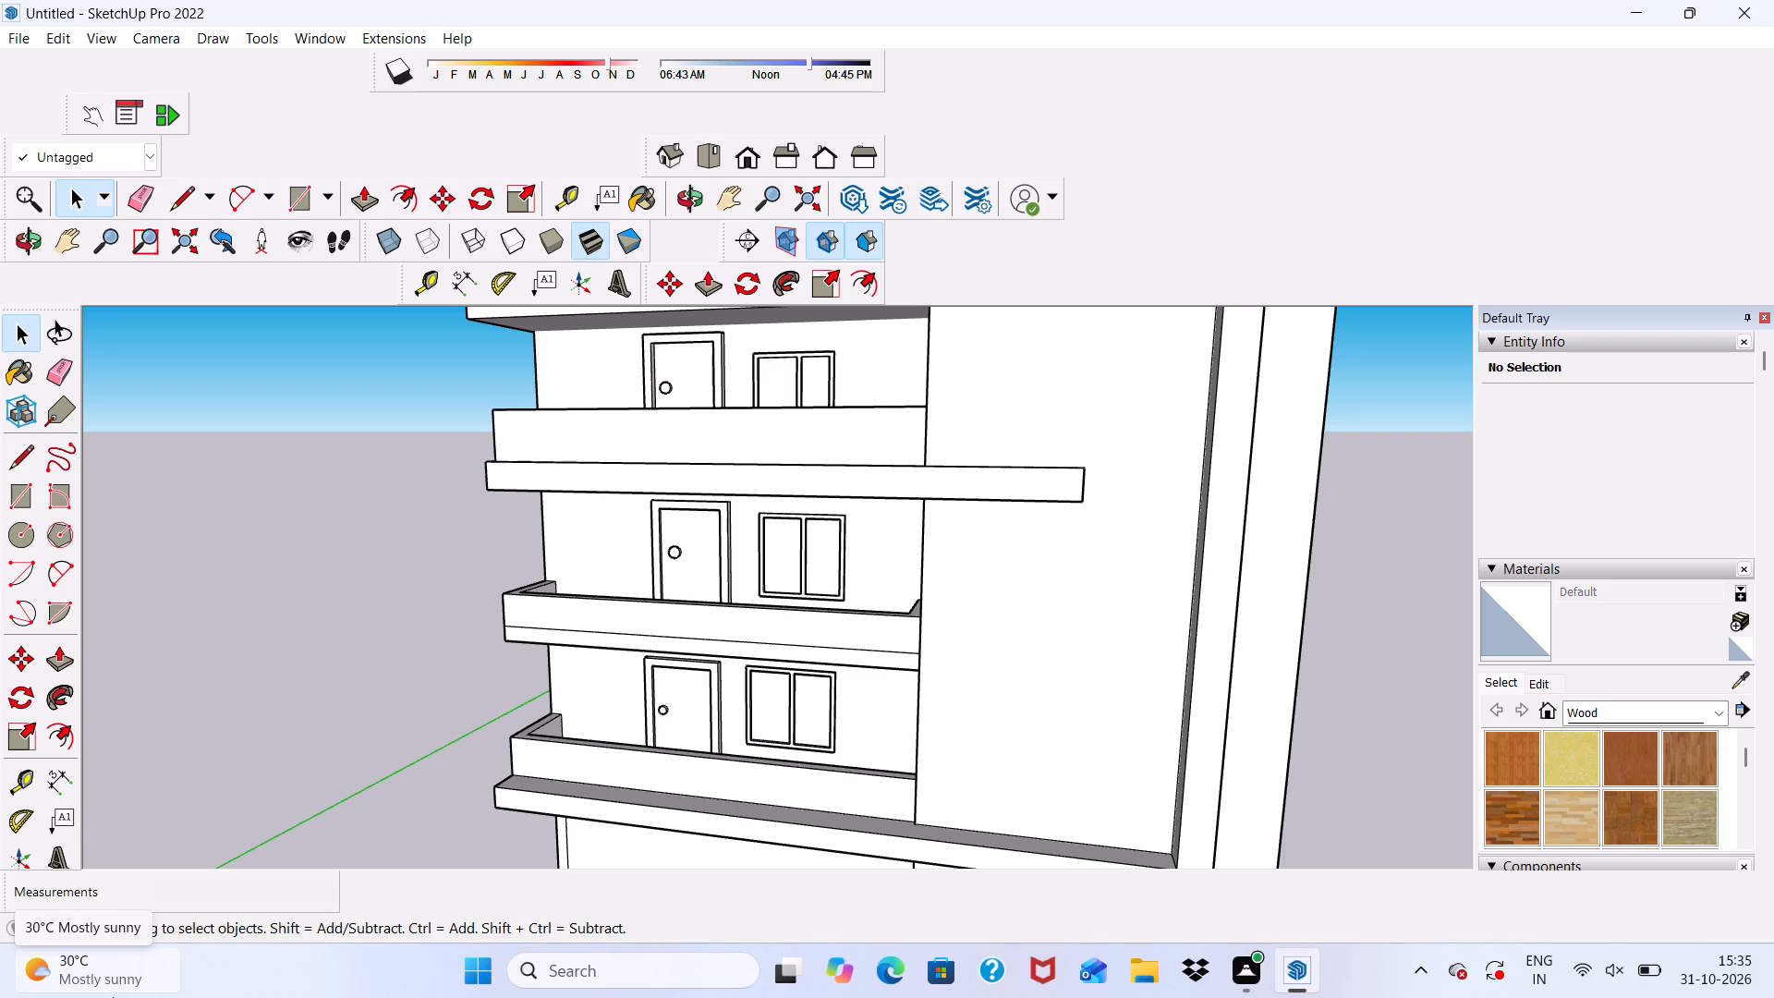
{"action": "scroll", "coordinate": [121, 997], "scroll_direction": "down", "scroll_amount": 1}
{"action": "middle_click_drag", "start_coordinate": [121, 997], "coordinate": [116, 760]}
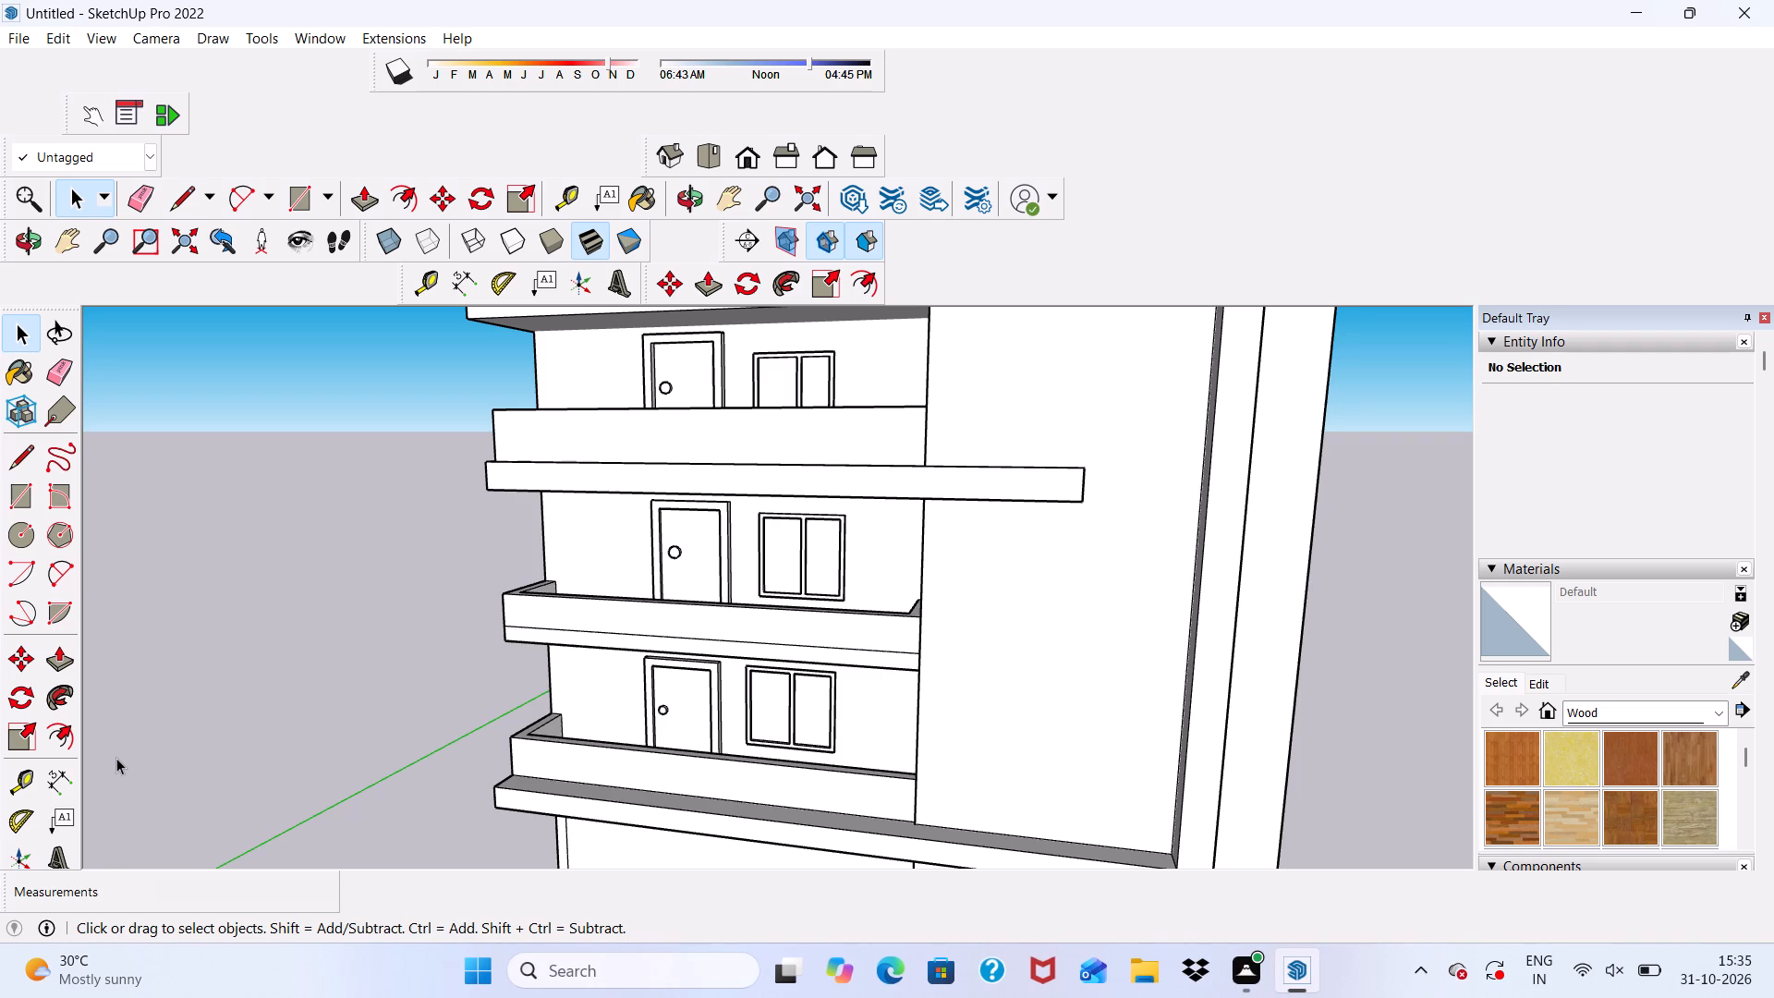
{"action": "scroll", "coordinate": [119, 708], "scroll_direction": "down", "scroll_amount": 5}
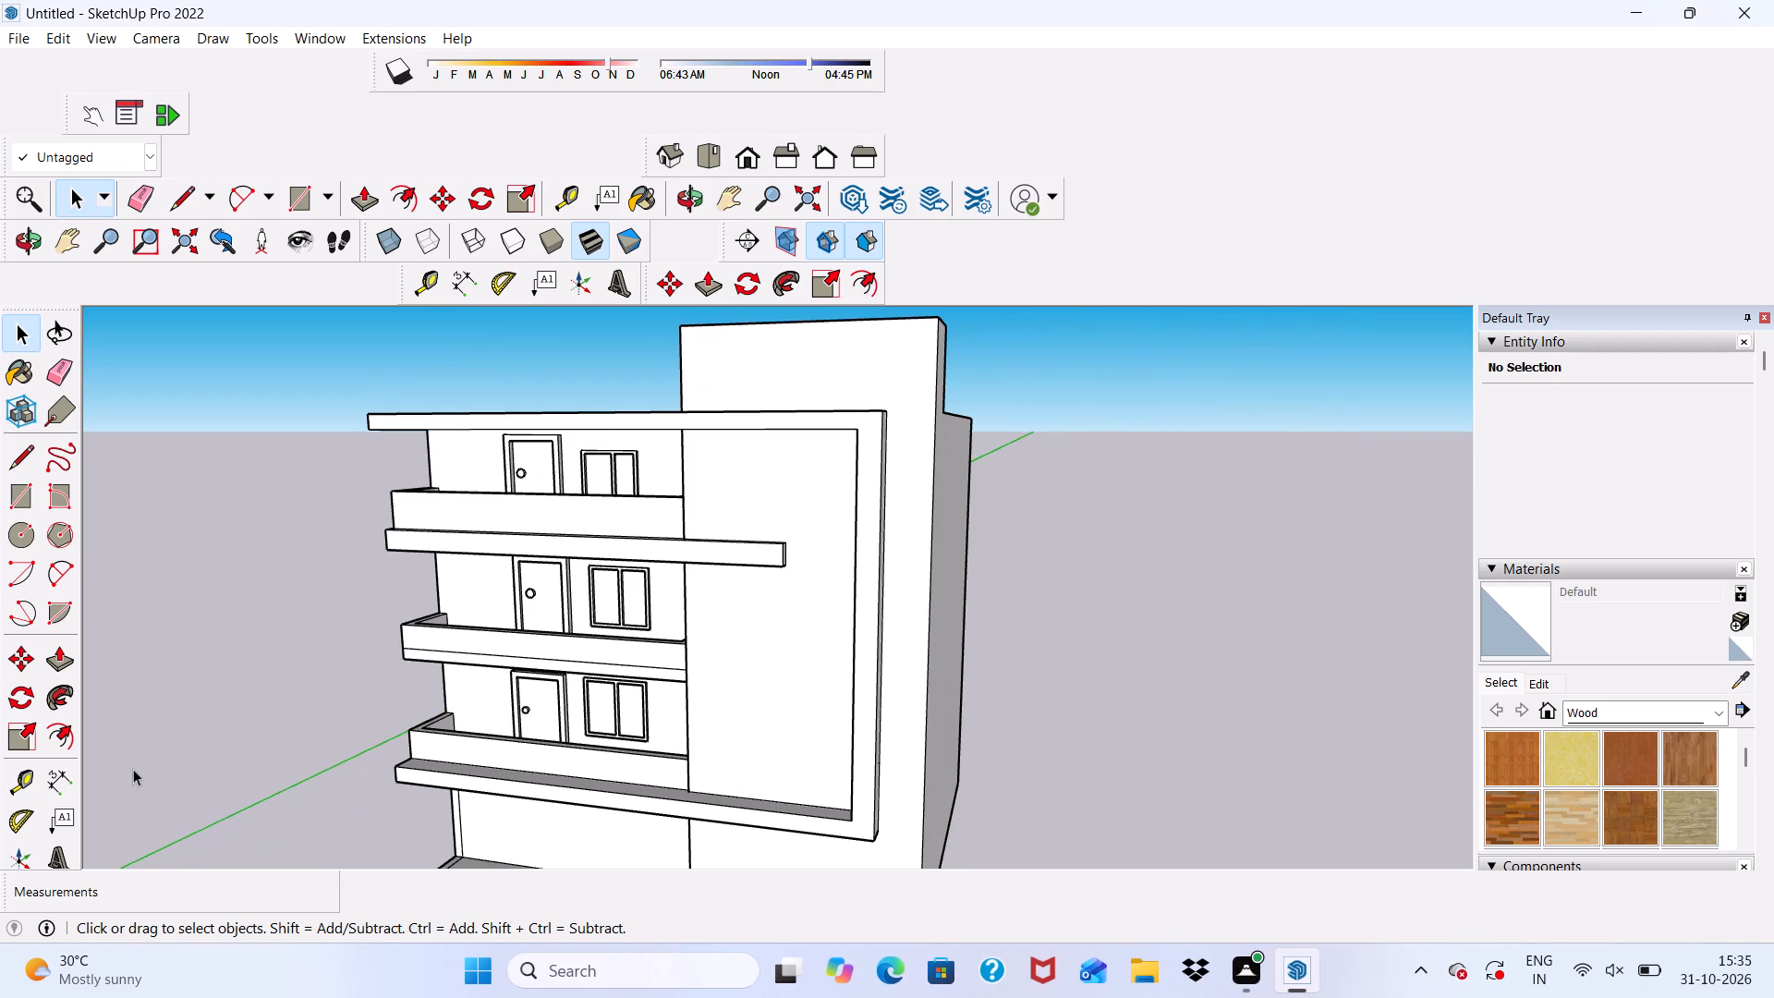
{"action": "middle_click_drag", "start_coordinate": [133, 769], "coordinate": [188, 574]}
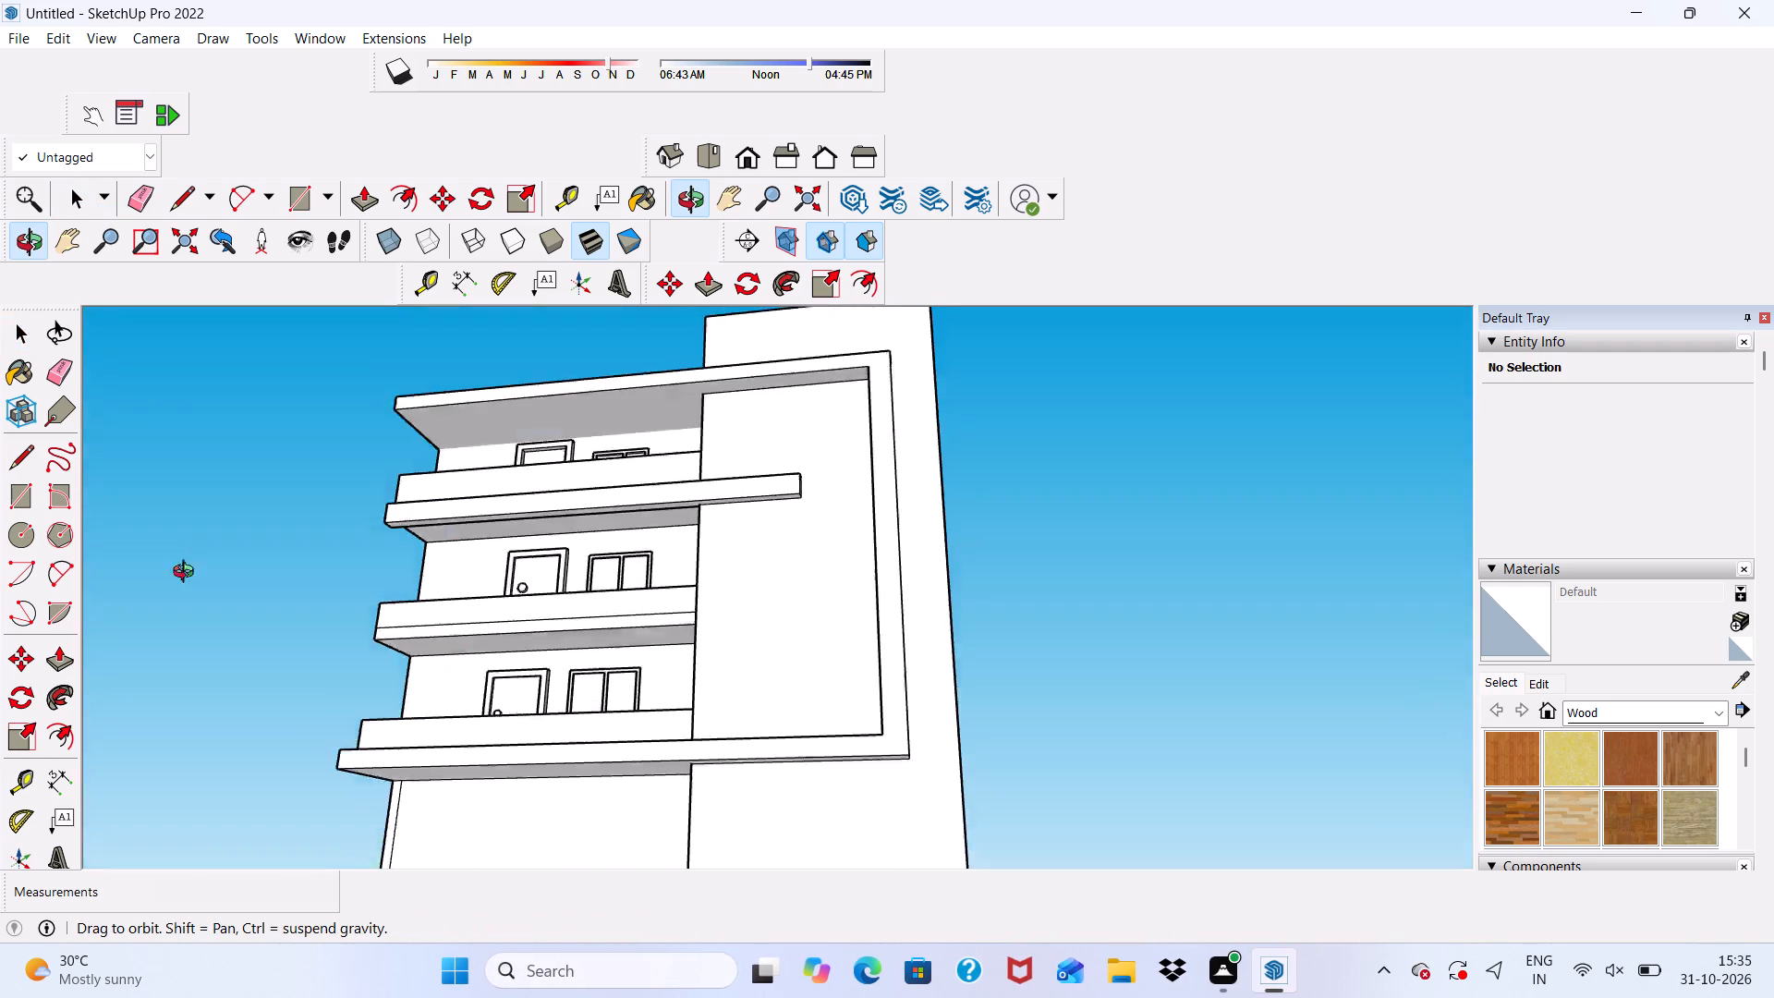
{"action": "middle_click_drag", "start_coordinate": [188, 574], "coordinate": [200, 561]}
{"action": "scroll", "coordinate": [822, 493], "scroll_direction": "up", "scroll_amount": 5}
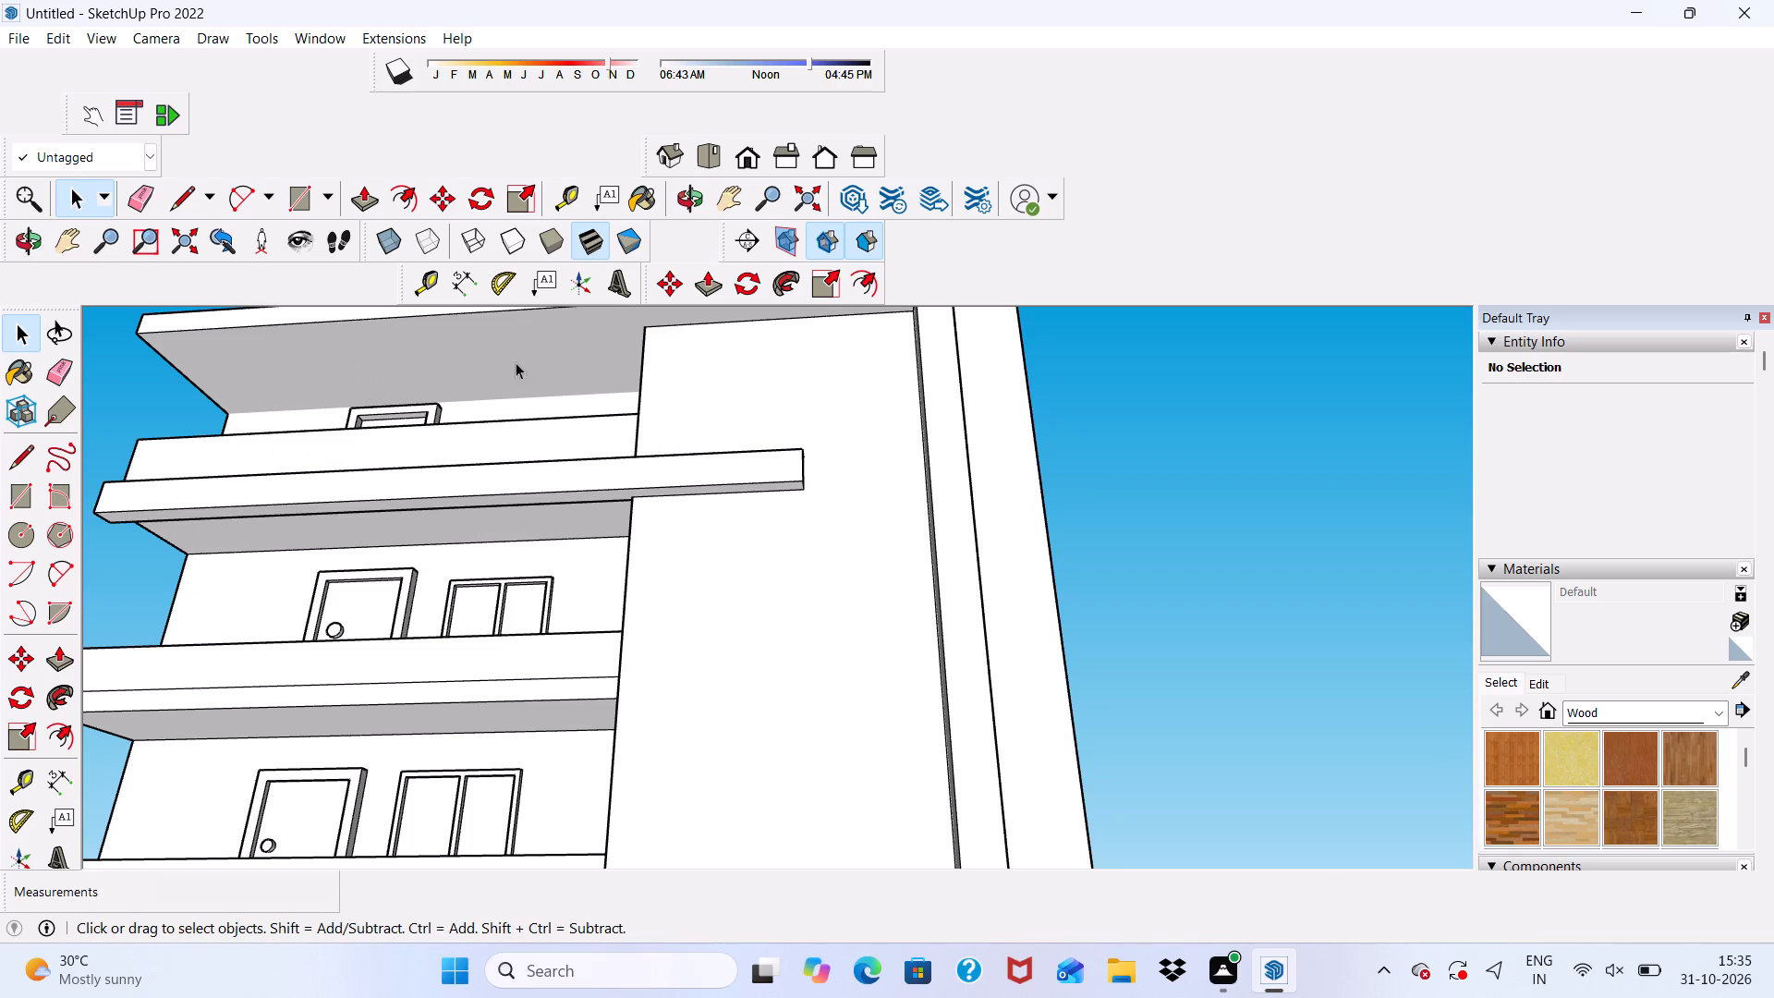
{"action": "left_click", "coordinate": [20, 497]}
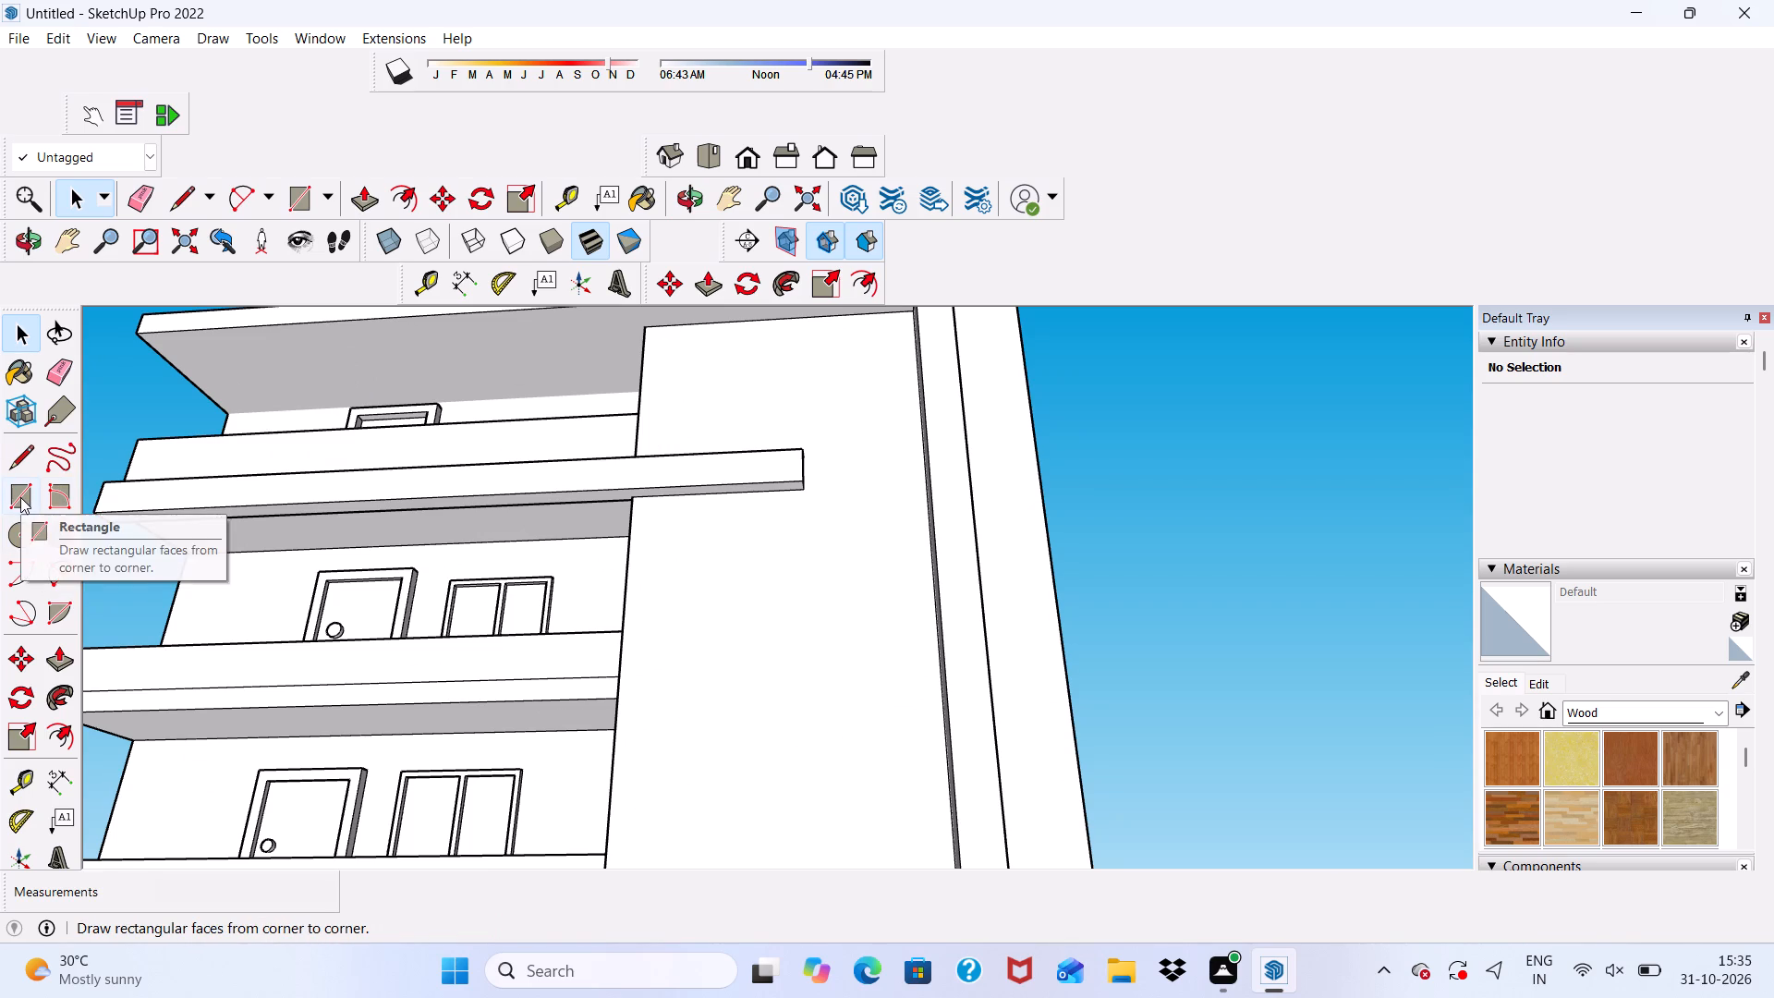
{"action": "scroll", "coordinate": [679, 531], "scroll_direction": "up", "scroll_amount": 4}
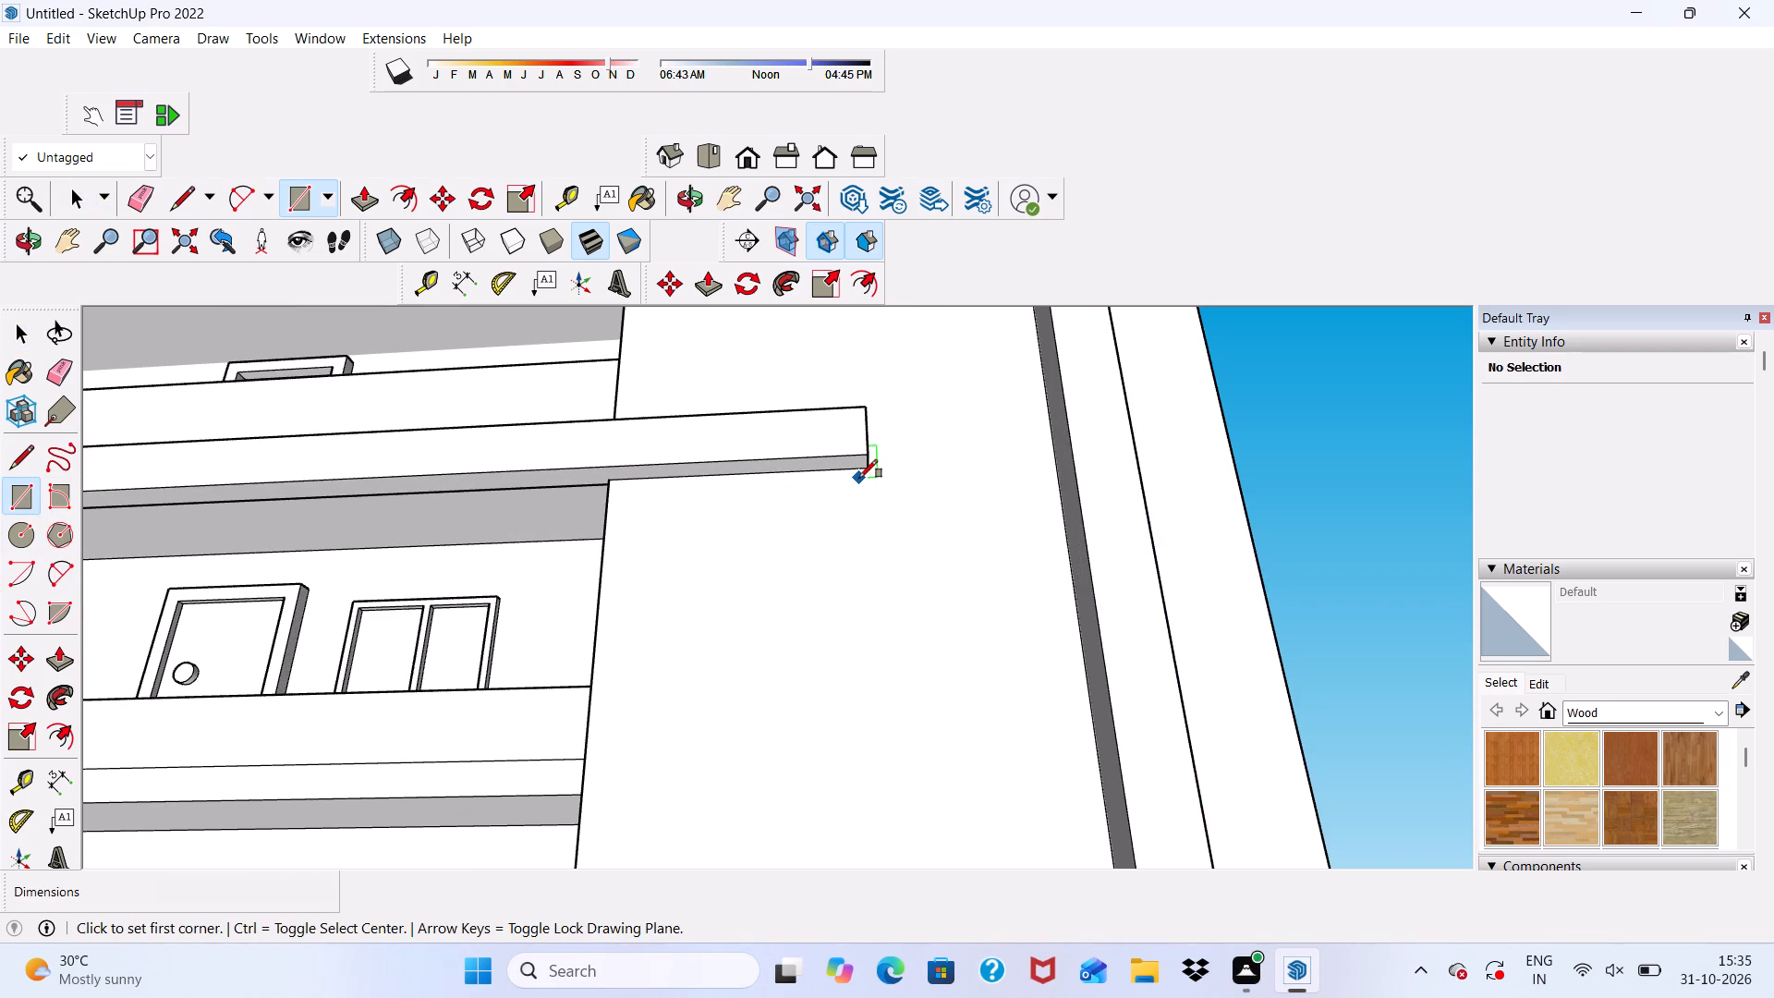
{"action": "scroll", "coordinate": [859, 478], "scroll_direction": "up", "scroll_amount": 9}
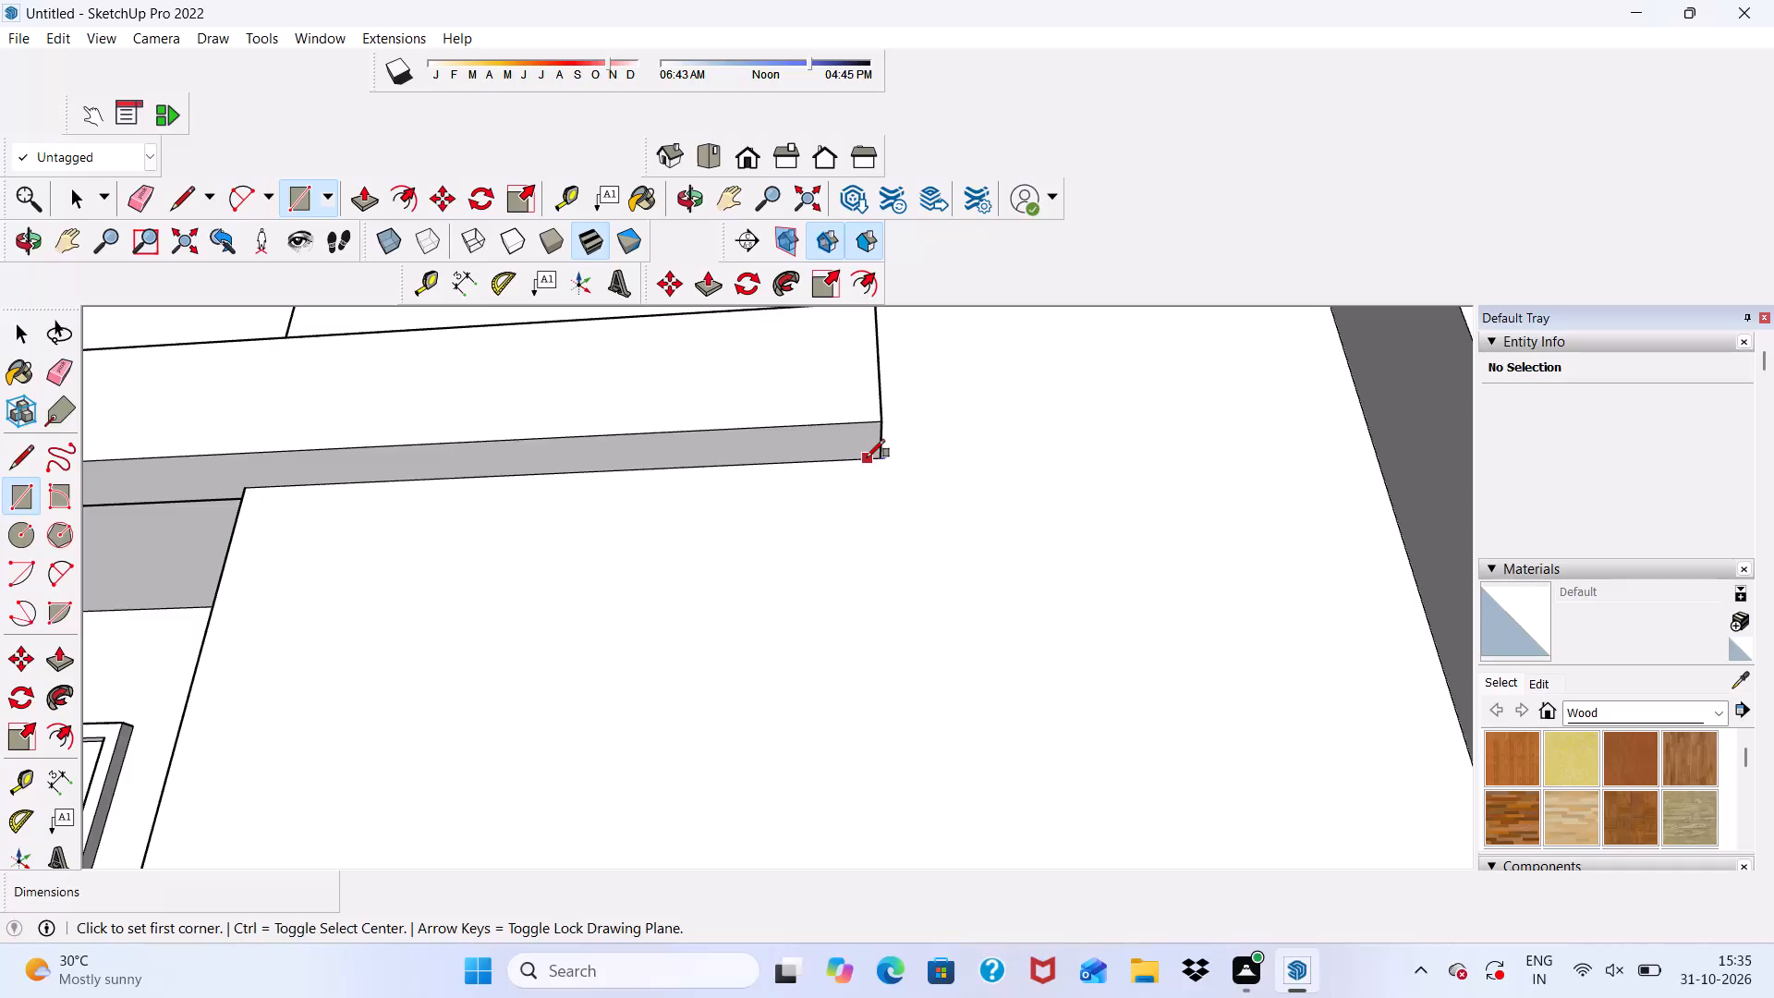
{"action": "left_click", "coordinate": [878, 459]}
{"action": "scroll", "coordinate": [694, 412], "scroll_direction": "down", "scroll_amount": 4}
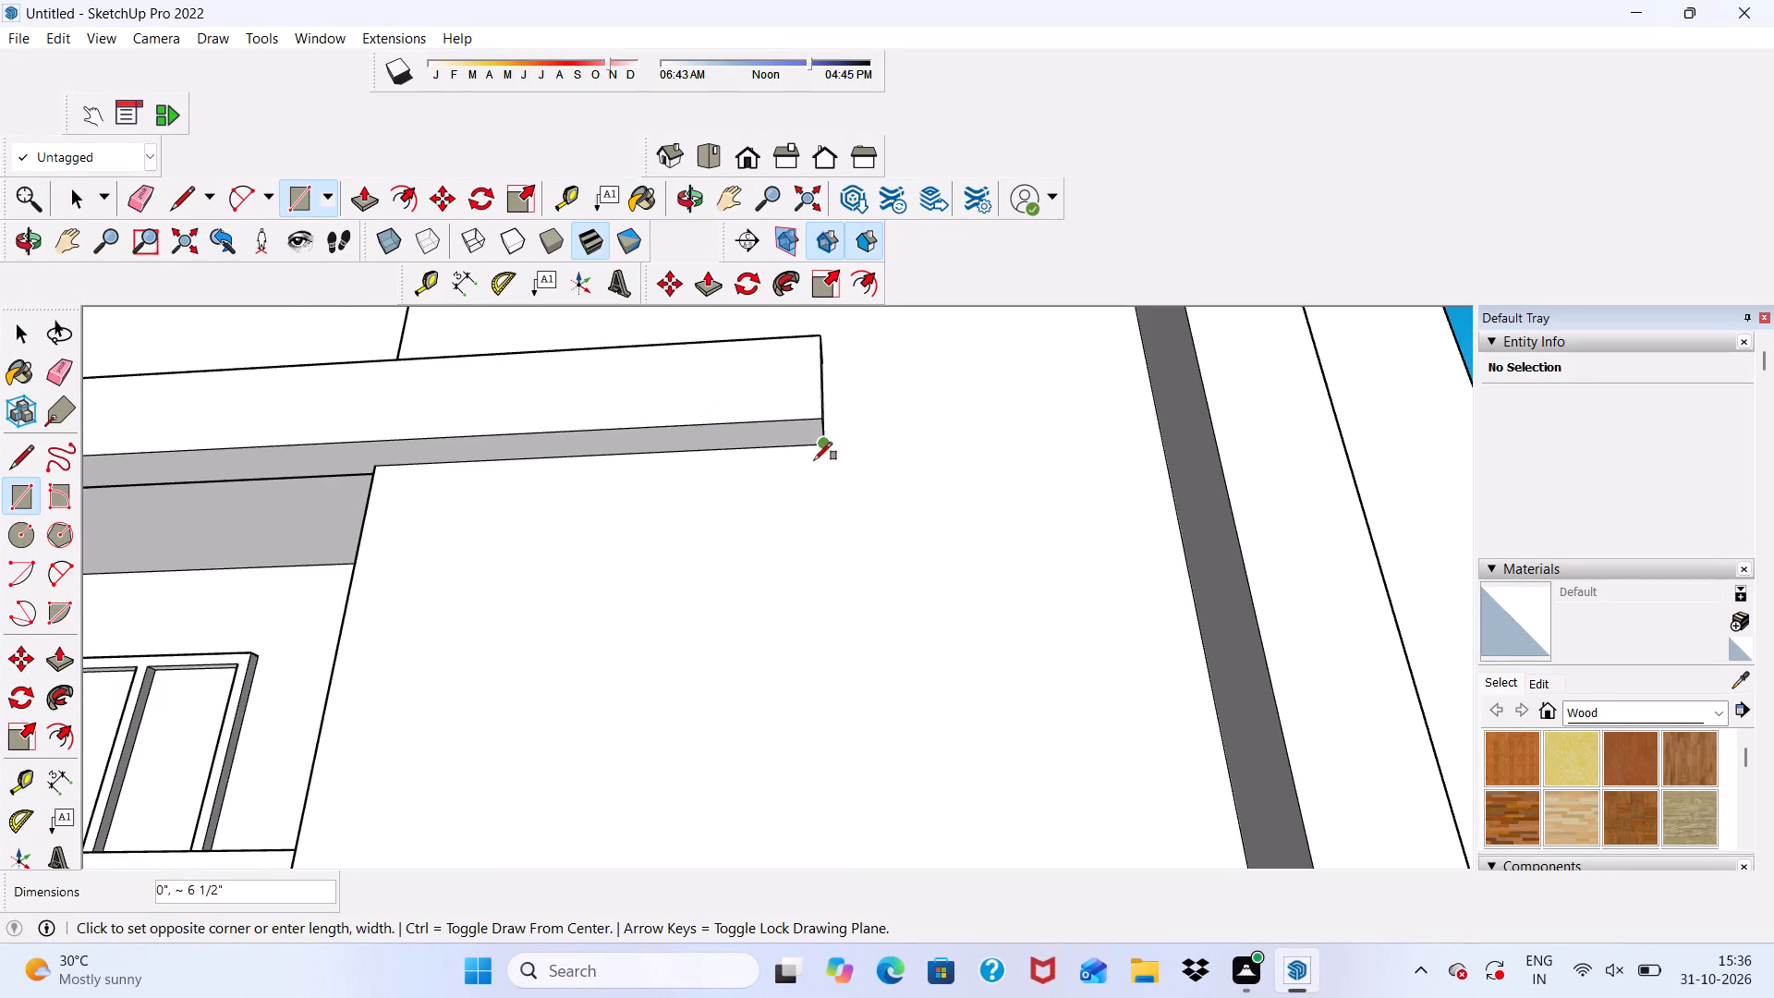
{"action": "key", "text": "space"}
Push/Pull the end face of the thickened band about 1' 2 5/8" further across the tall wall panel.
{"action": "middle_click_drag", "start_coordinate": [819, 449], "coordinate": [656, 658]}
{"action": "scroll", "coordinate": [658, 584], "scroll_direction": "up", "scroll_amount": 5}
{"action": "left_click", "coordinate": [666, 544]}
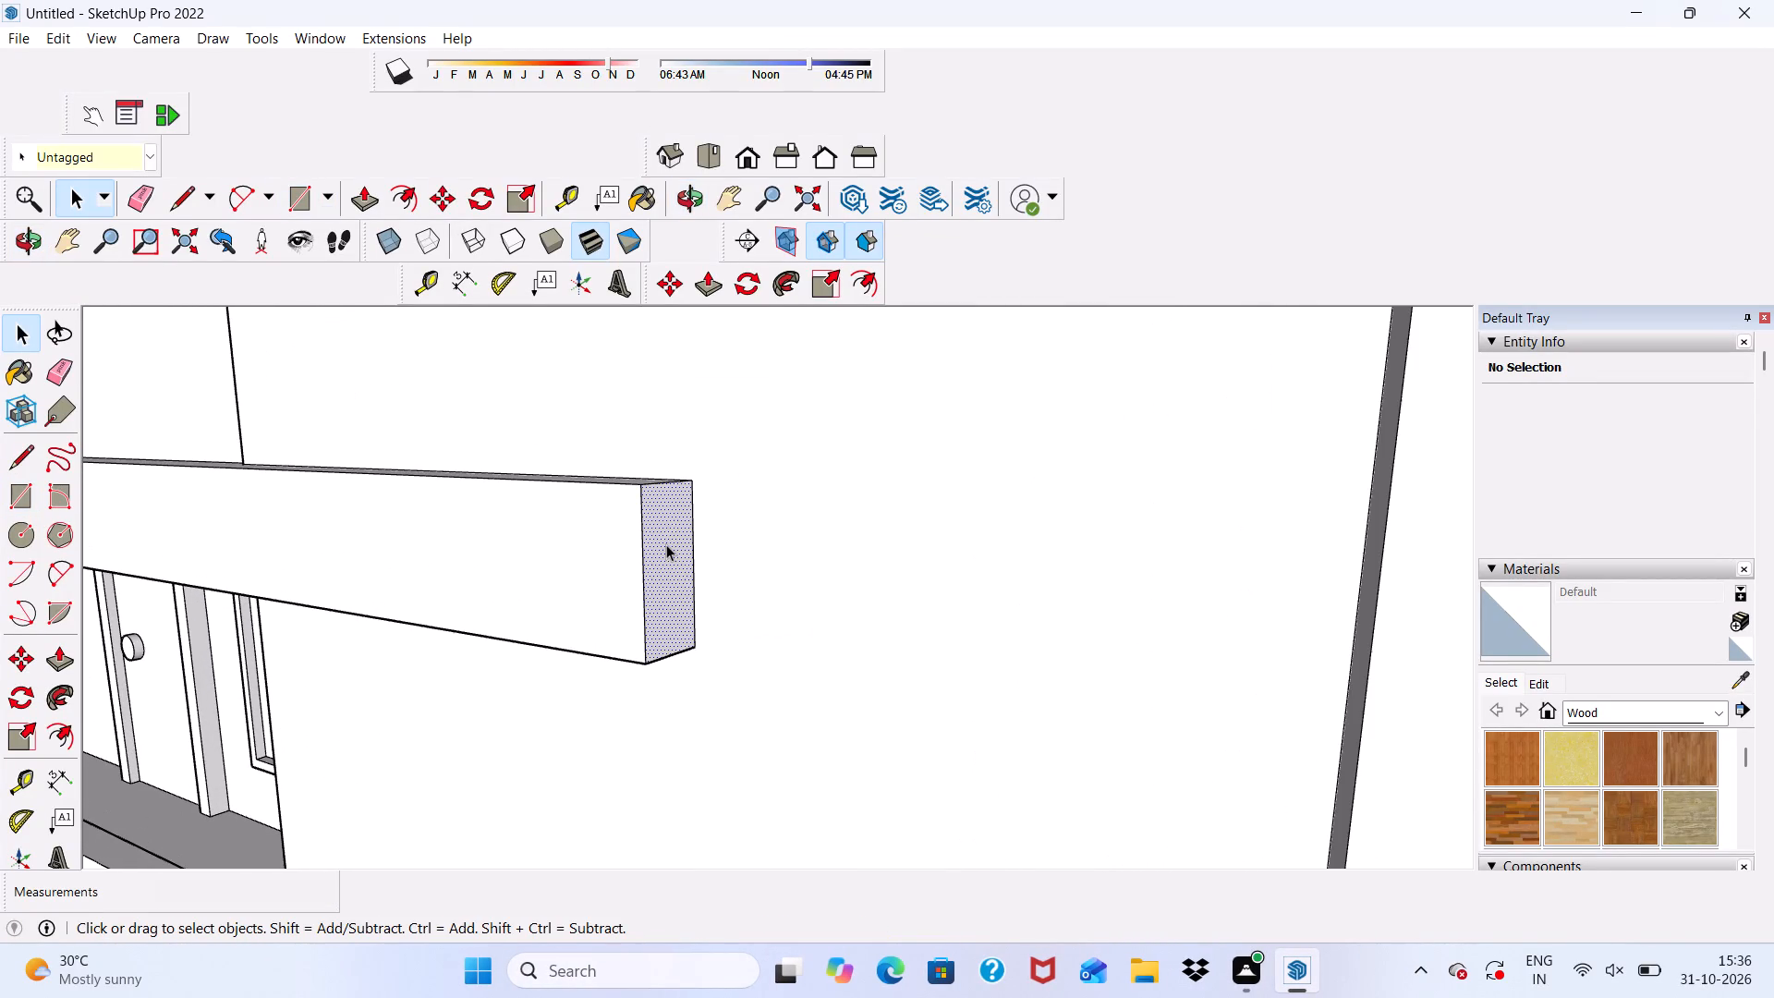
{"action": "left_click", "coordinate": [717, 280]}
{"action": "left_click", "coordinate": [679, 552]}
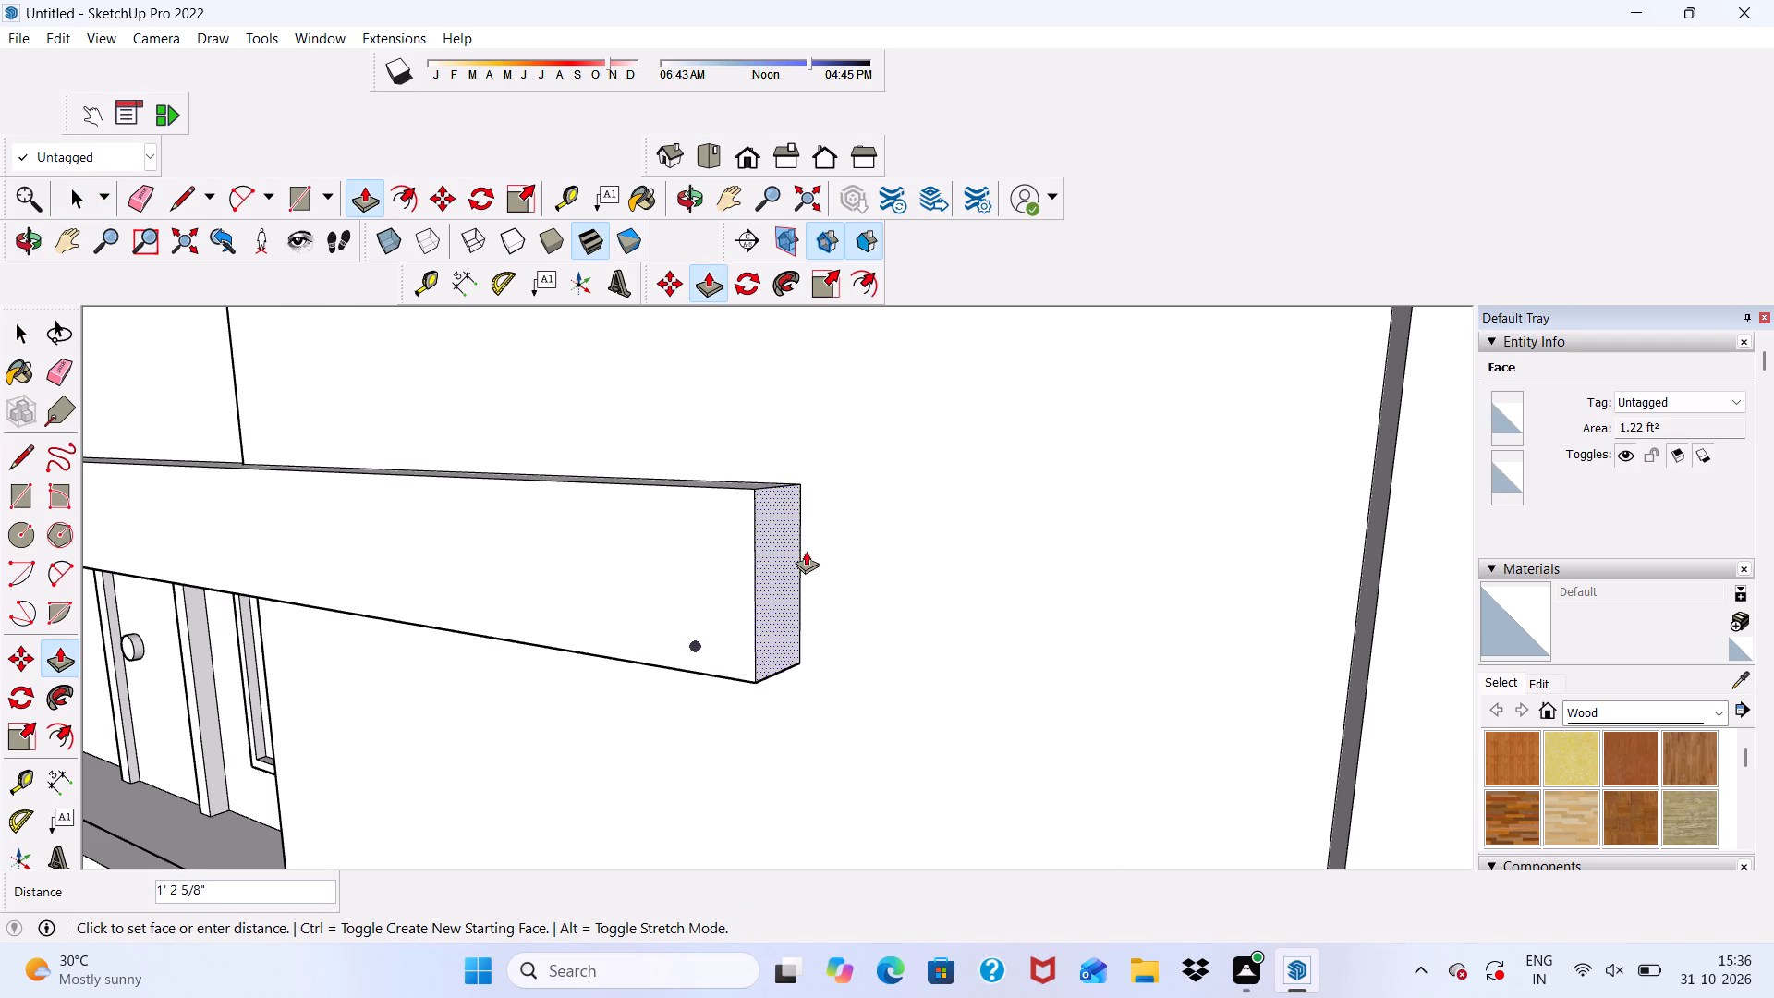
{"action": "left_click", "coordinate": [807, 549]}
{"action": "scroll", "coordinate": [784, 504], "scroll_direction": "down", "scroll_amount": 5}
{"action": "middle_click_drag", "start_coordinate": [783, 508], "coordinate": [897, 332]}
{"action": "key", "text": "space"}
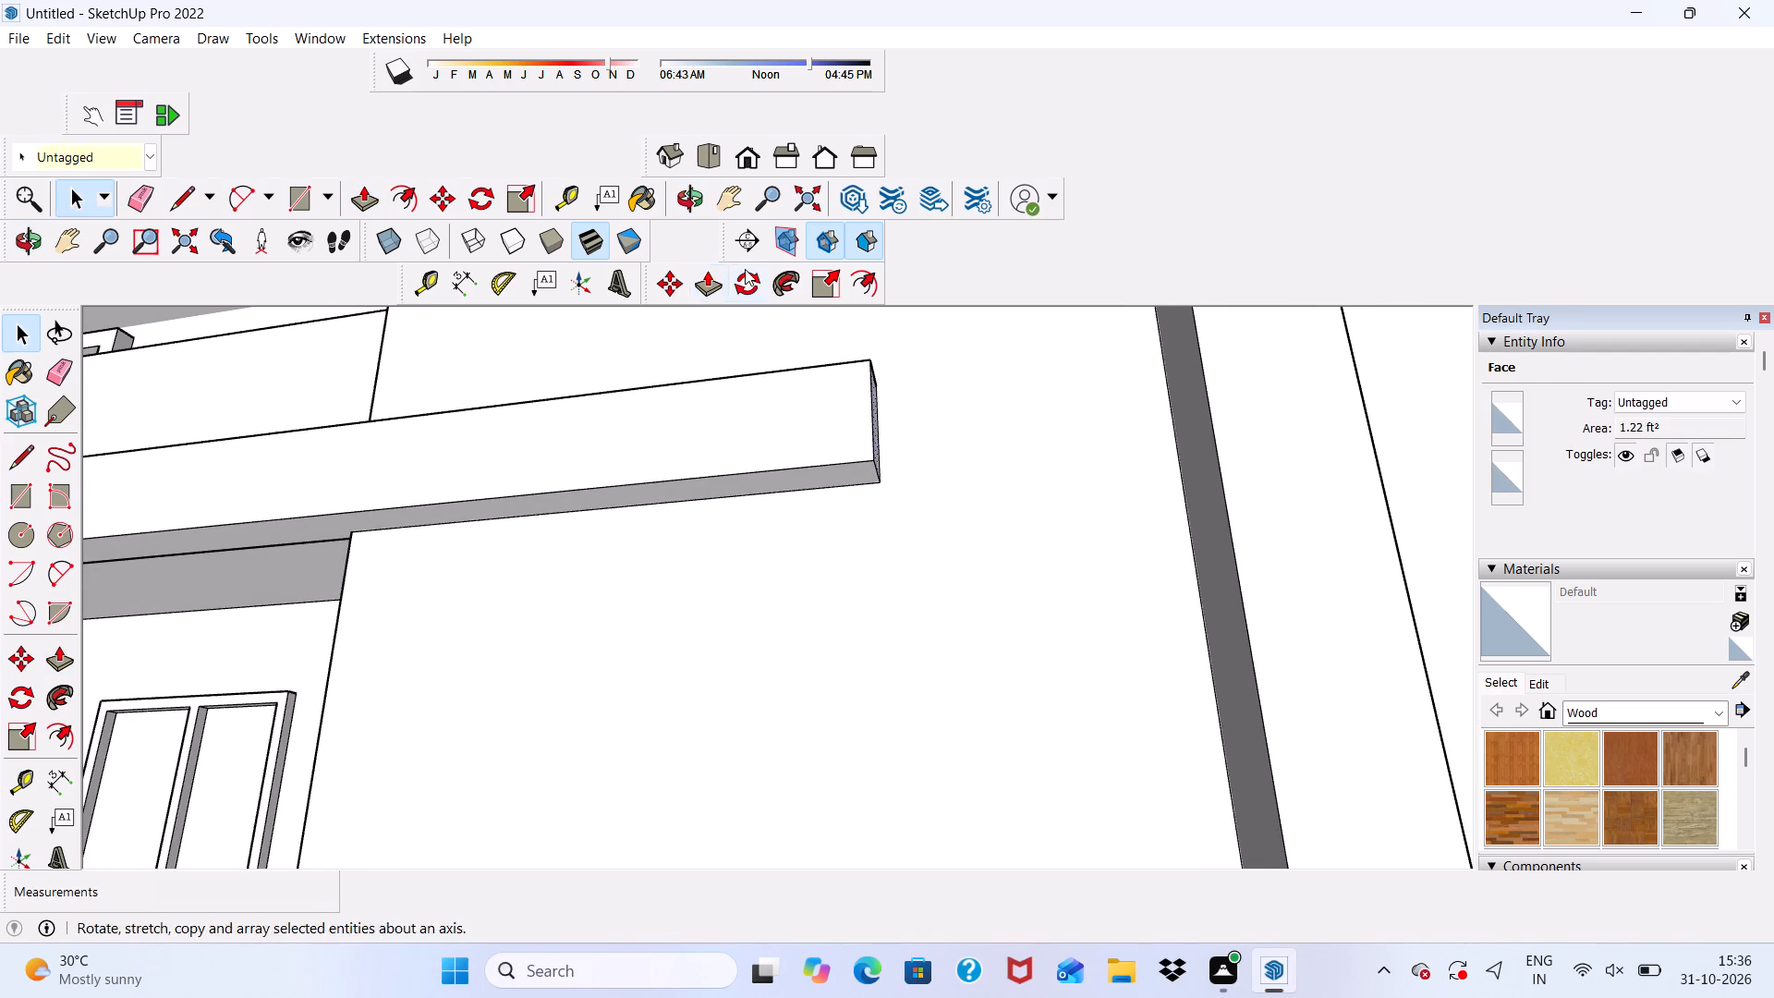
Draw a rectangle about 4' by 9" on the underside of the band, at its free end over the wall panel.
{"action": "left_click", "coordinate": [289, 193]}
{"action": "scroll", "coordinate": [508, 364], "scroll_direction": "down", "scroll_amount": 4}
{"action": "middle_click_drag", "start_coordinate": [674, 528], "coordinate": [749, 390]}
{"action": "scroll", "coordinate": [907, 375], "scroll_direction": "up", "scroll_amount": 4}
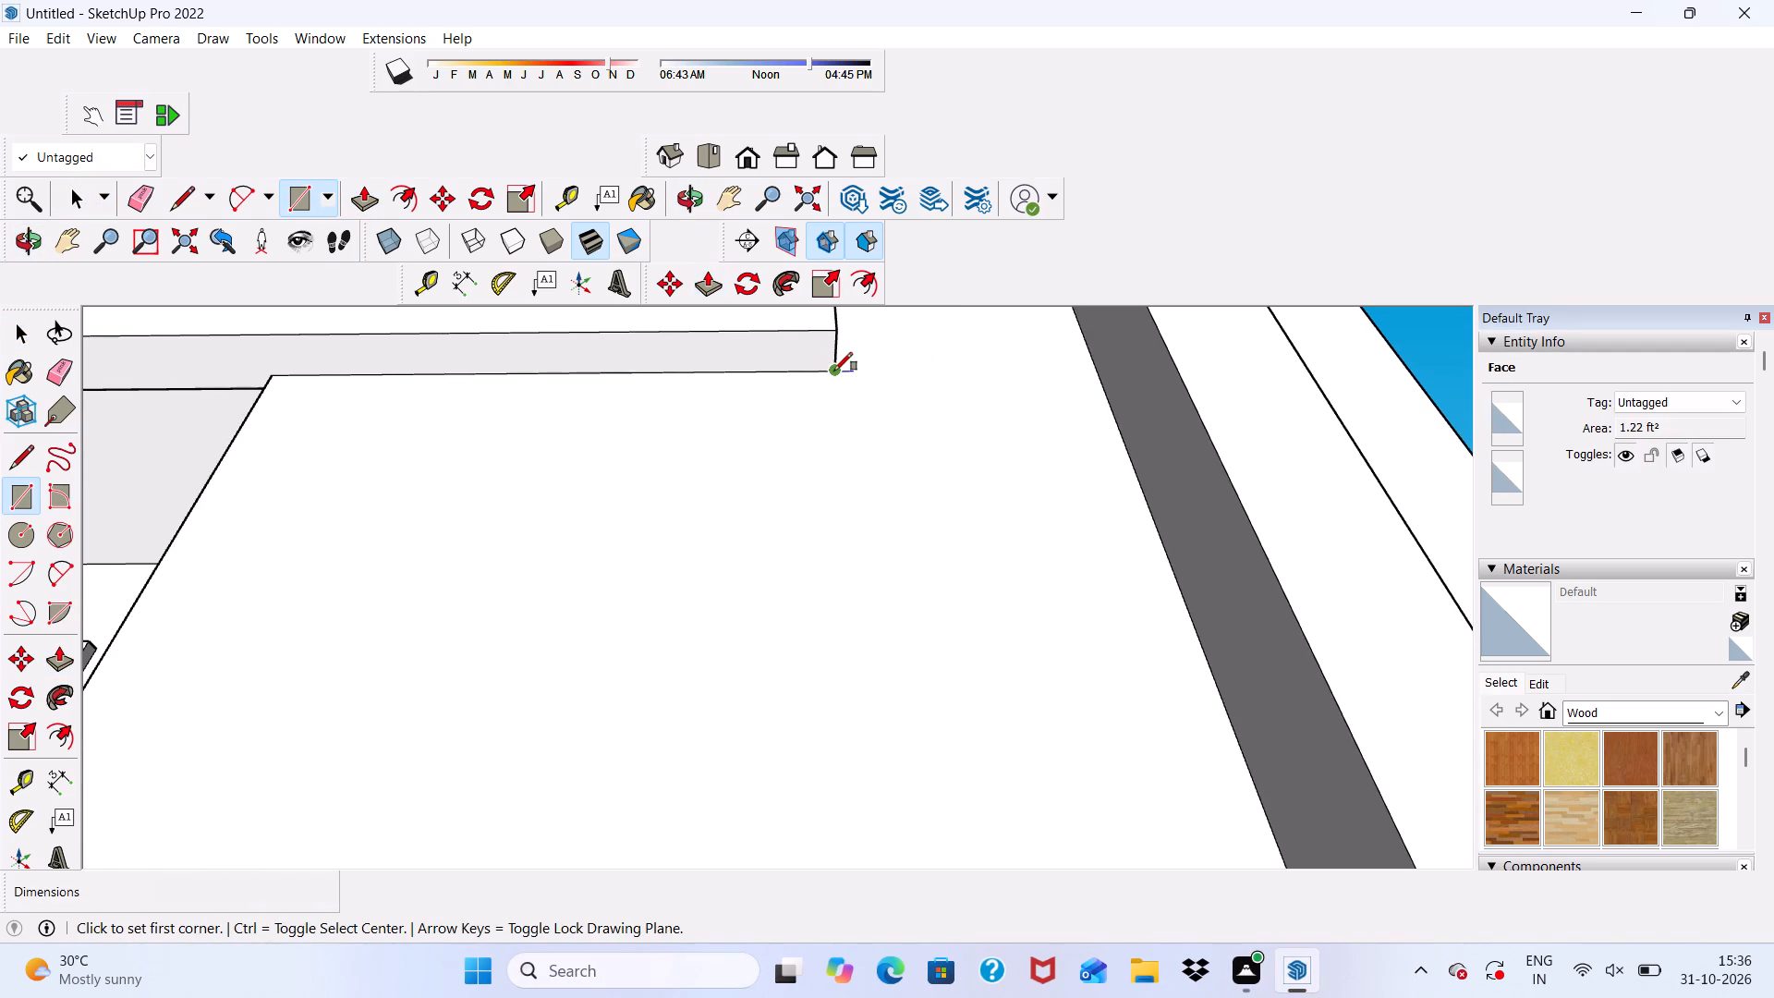
{"action": "left_click", "coordinate": [834, 371]}
{"action": "scroll", "coordinate": [732, 360], "scroll_direction": "down", "scroll_amount": 4}
{"action": "scroll", "coordinate": [642, 360], "scroll_direction": "up", "scroll_amount": 2}
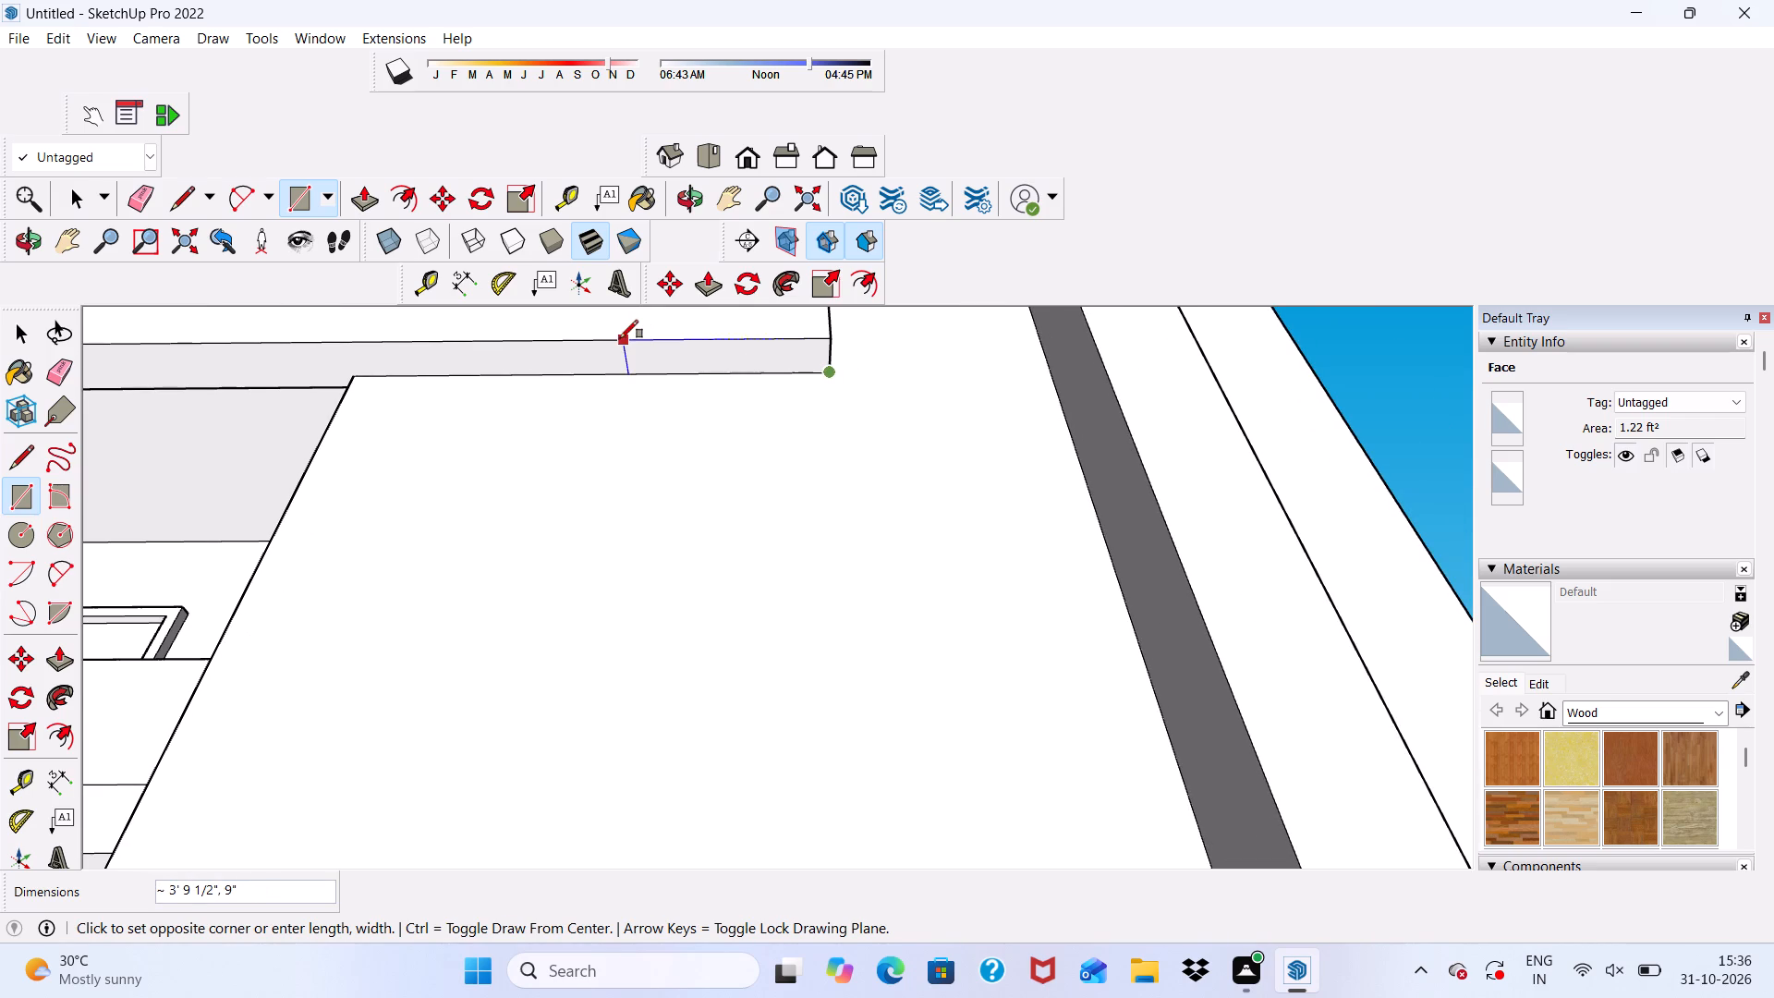
{"action": "left_click", "coordinate": [611, 344]}
{"action": "scroll", "coordinate": [617, 339], "scroll_direction": "down", "scroll_amount": 5}
{"action": "key", "text": "space"}
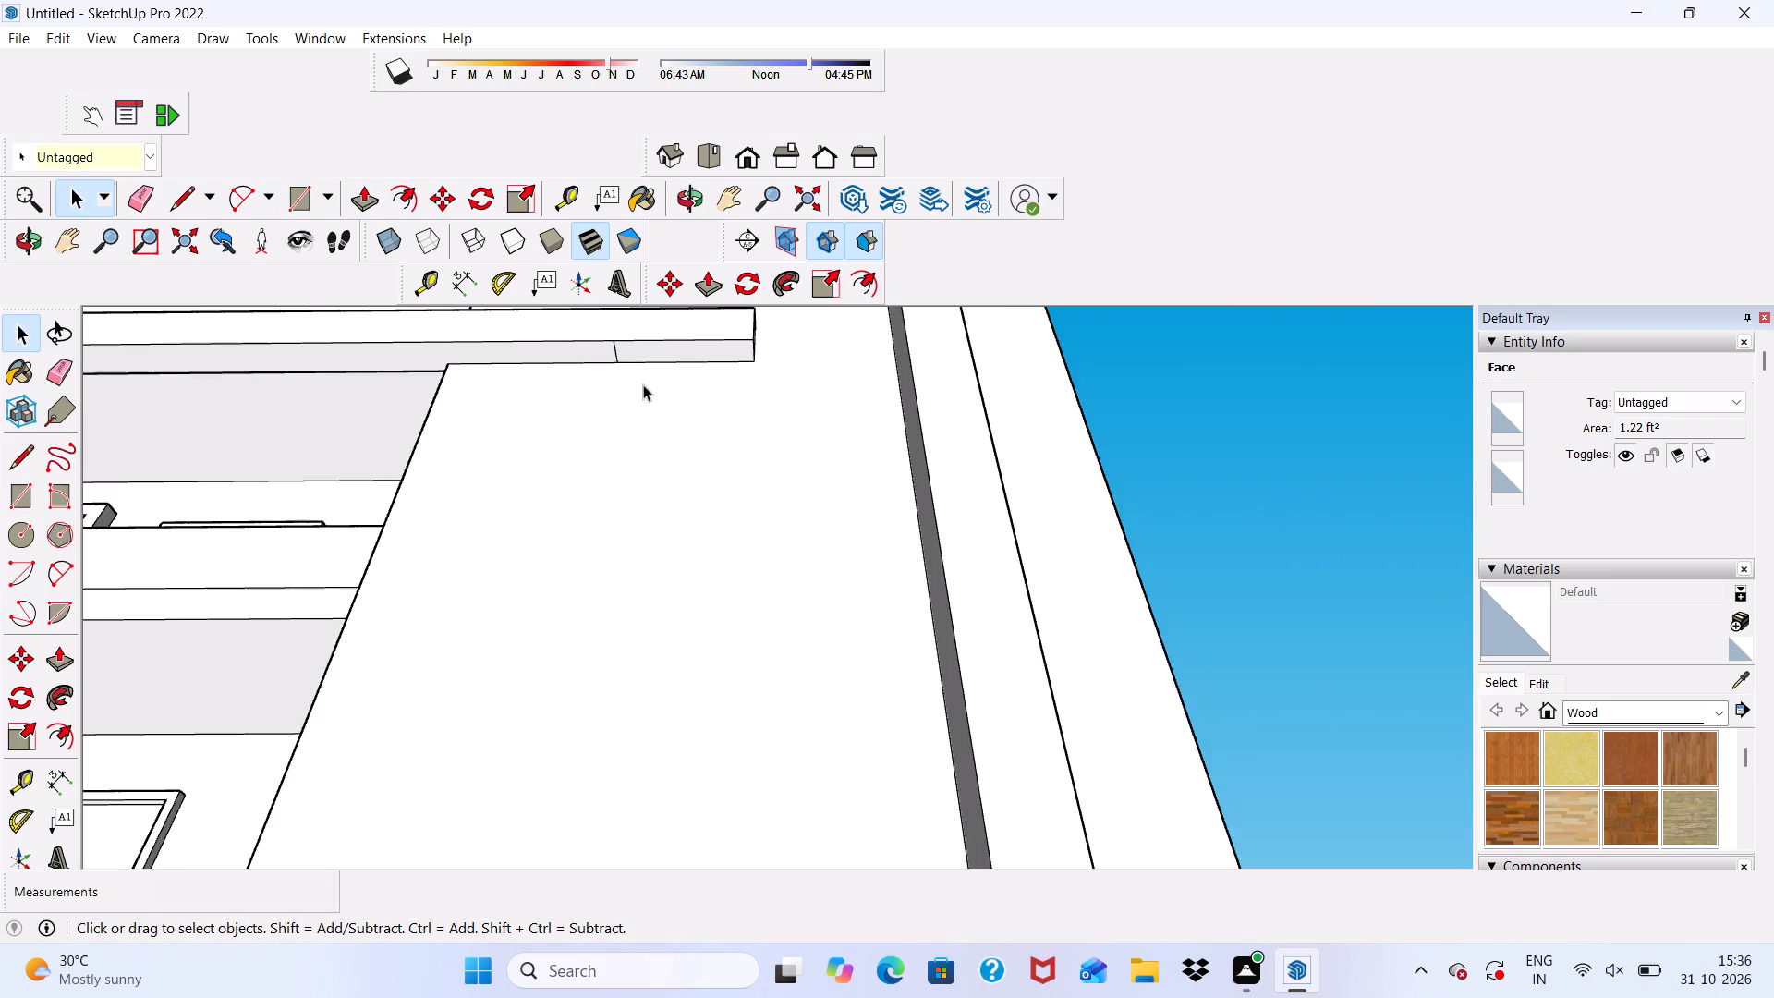
Push/Pull the rectangle under the band's free end about 9' 3" downward, level with the middle balcony's lower front edge.
{"action": "scroll", "coordinate": [643, 384], "scroll_direction": "up", "scroll_amount": 4}
{"action": "left_click", "coordinate": [652, 333]}
{"action": "scroll", "coordinate": [653, 339], "scroll_direction": "down", "scroll_amount": 10}
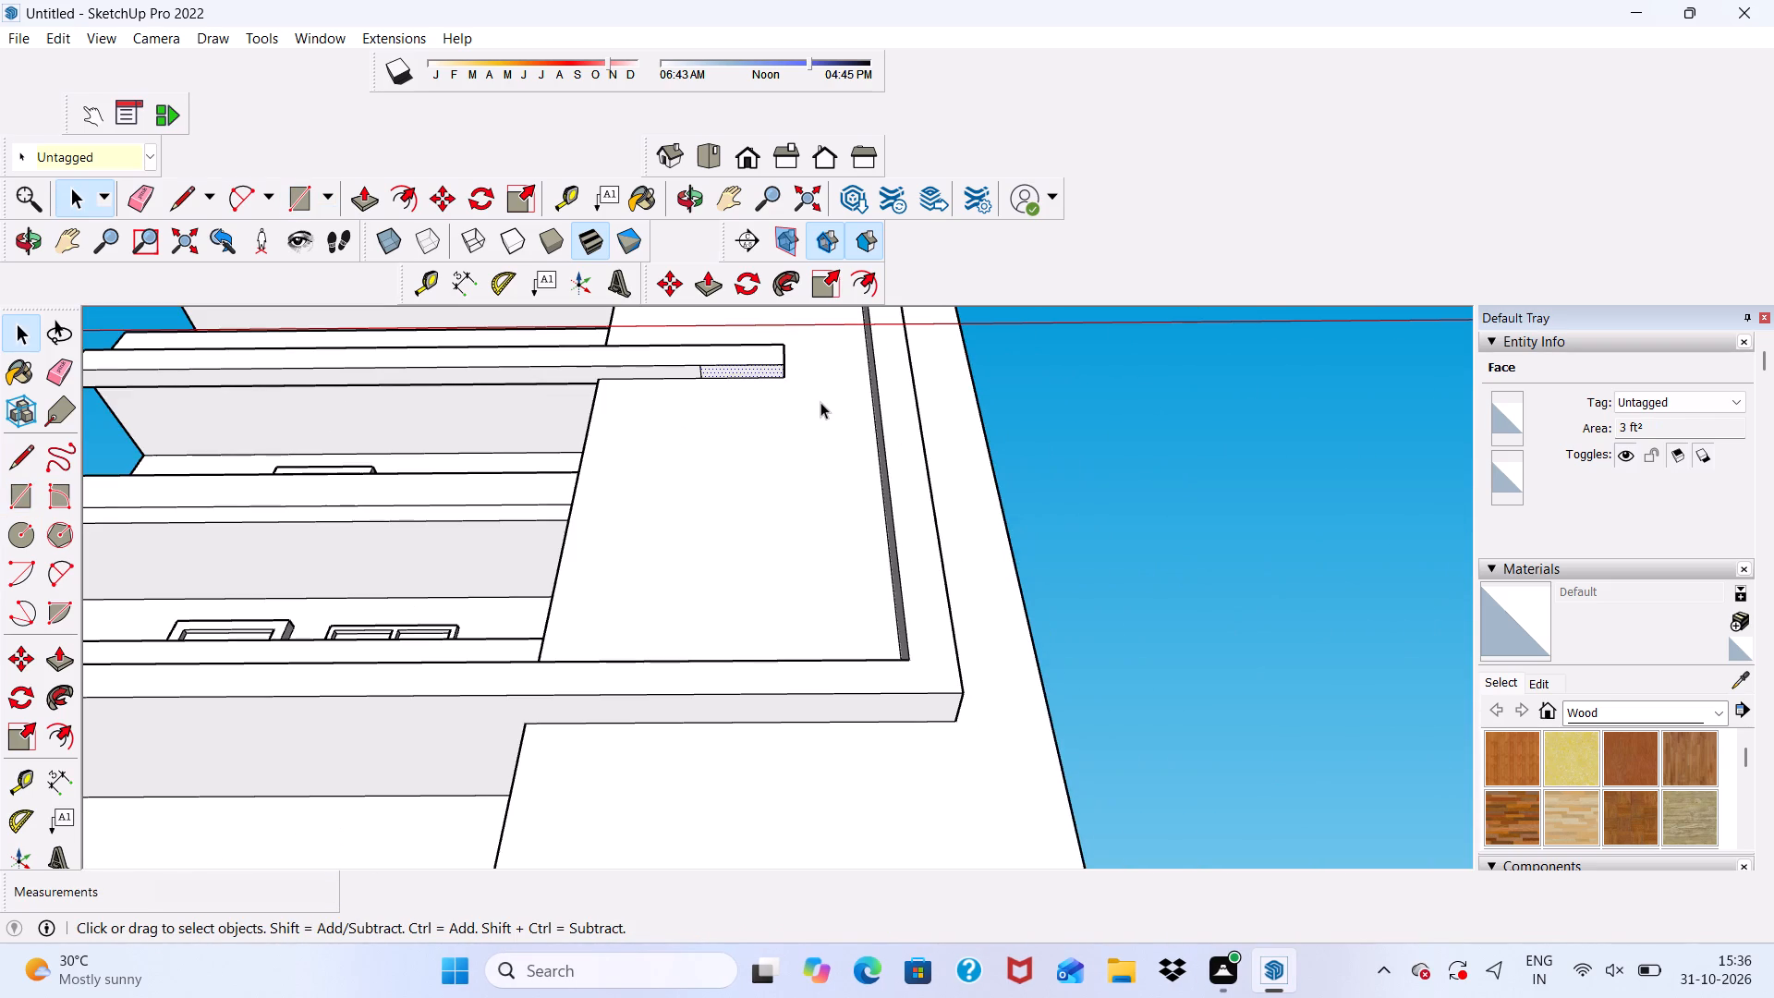
{"action": "middle_click_drag", "start_coordinate": [820, 402], "coordinate": [821, 589]}
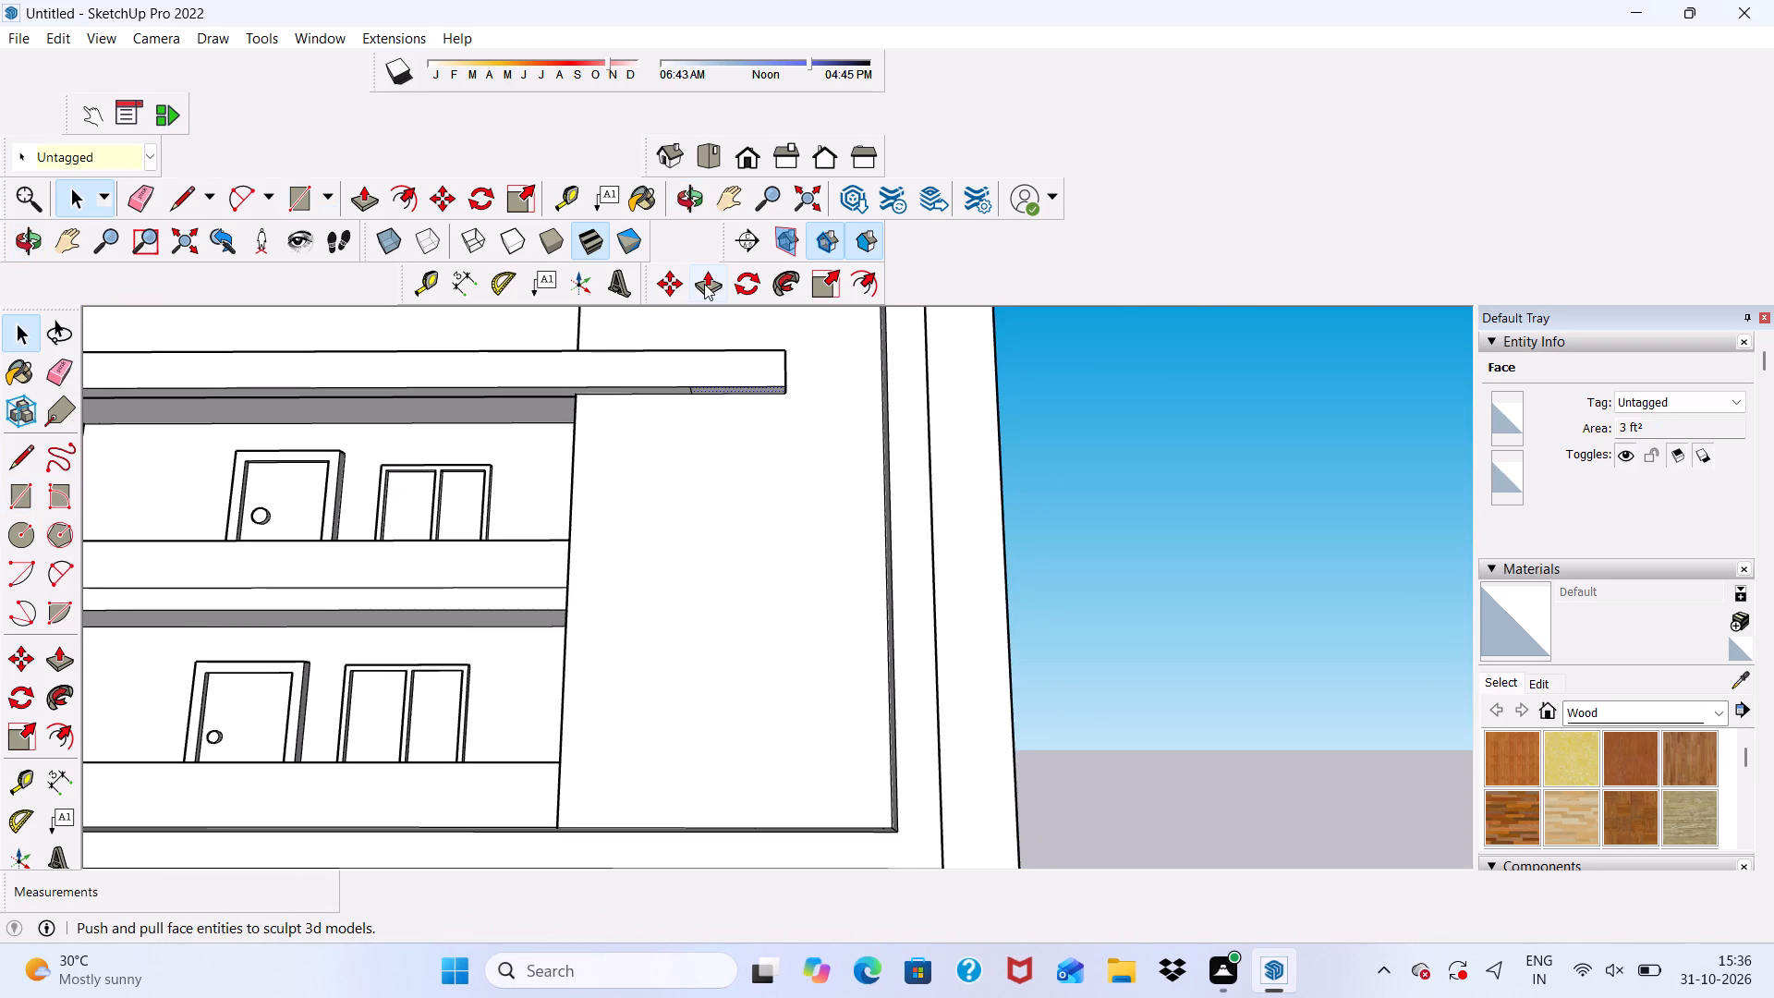
{"action": "left_click", "coordinate": [704, 284]}
{"action": "scroll", "coordinate": [735, 461], "scroll_direction": "up", "scroll_amount": 4}
{"action": "left_click", "coordinate": [734, 356]}
{"action": "scroll", "coordinate": [765, 555], "scroll_direction": "down", "scroll_amount": 6}
{"action": "scroll", "coordinate": [581, 648], "scroll_direction": "up", "scroll_amount": 4}
{"action": "left_click", "coordinate": [584, 635]}
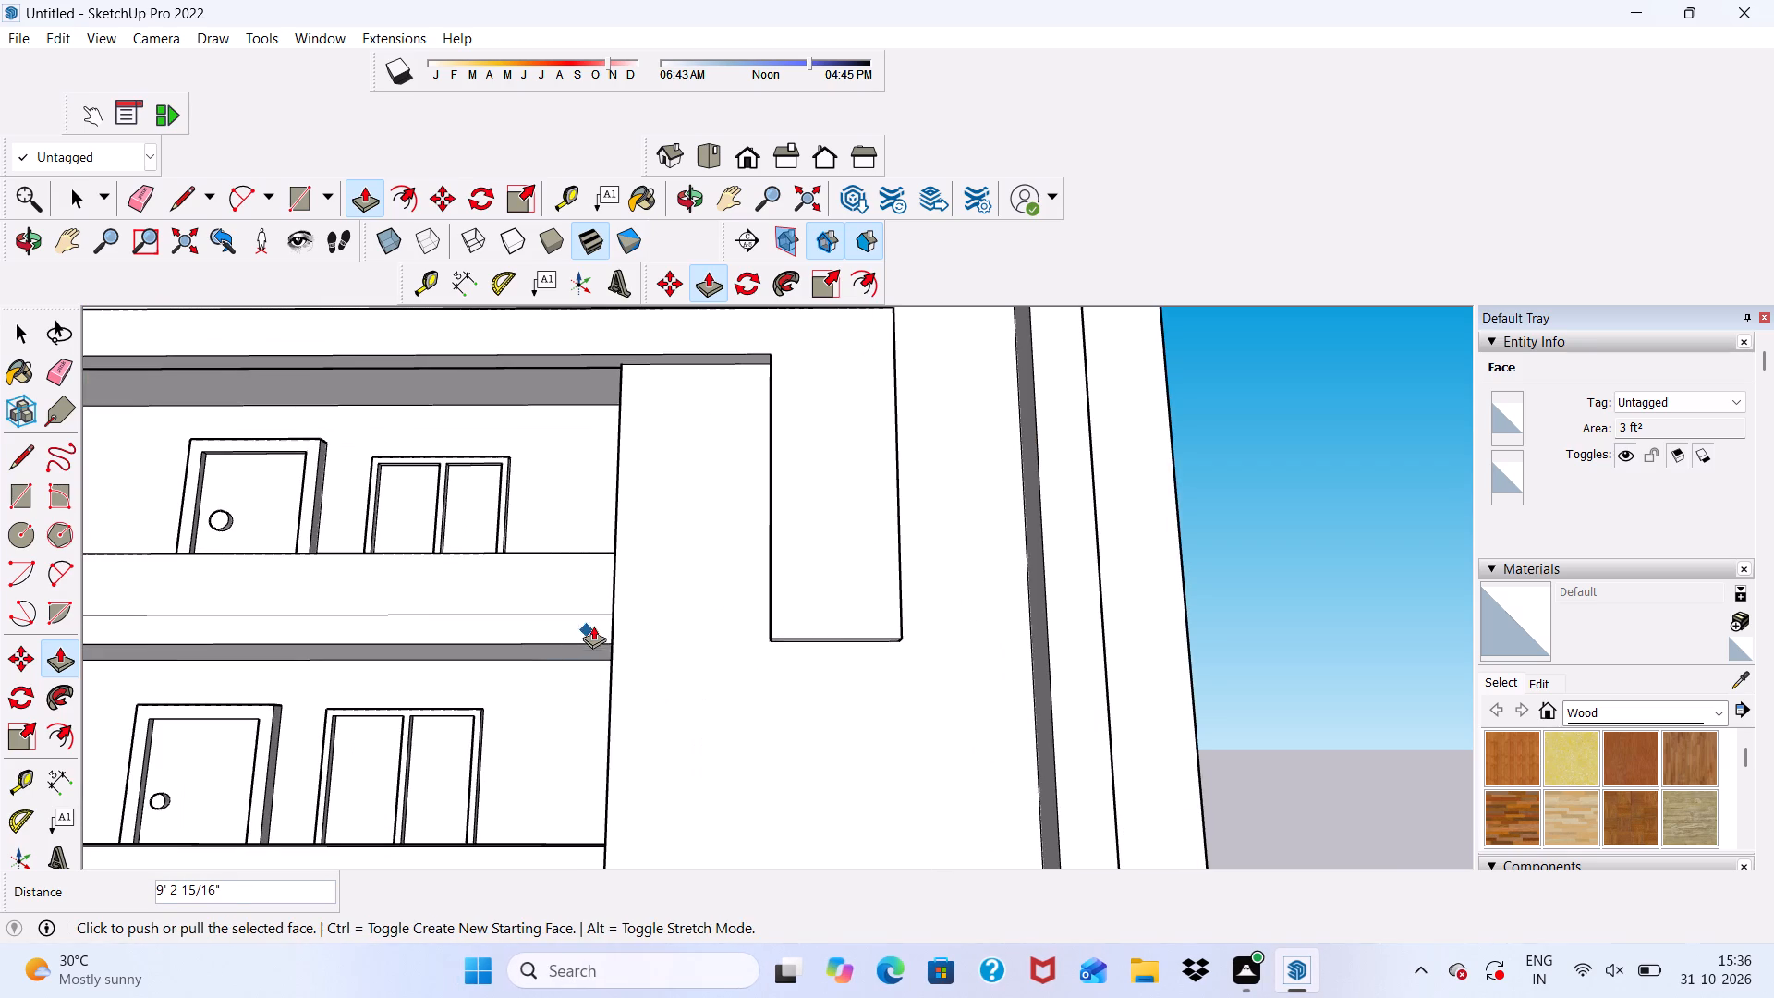
Draw a rectangle about 2' 4" by 9" on the inner side face of the band's hanging leg, at its lower end.
{"action": "scroll", "coordinate": [593, 626], "scroll_direction": "down", "scroll_amount": 5}
{"action": "middle_click_drag", "start_coordinate": [651, 671], "coordinate": [745, 759]}
{"action": "key", "text": "space"}
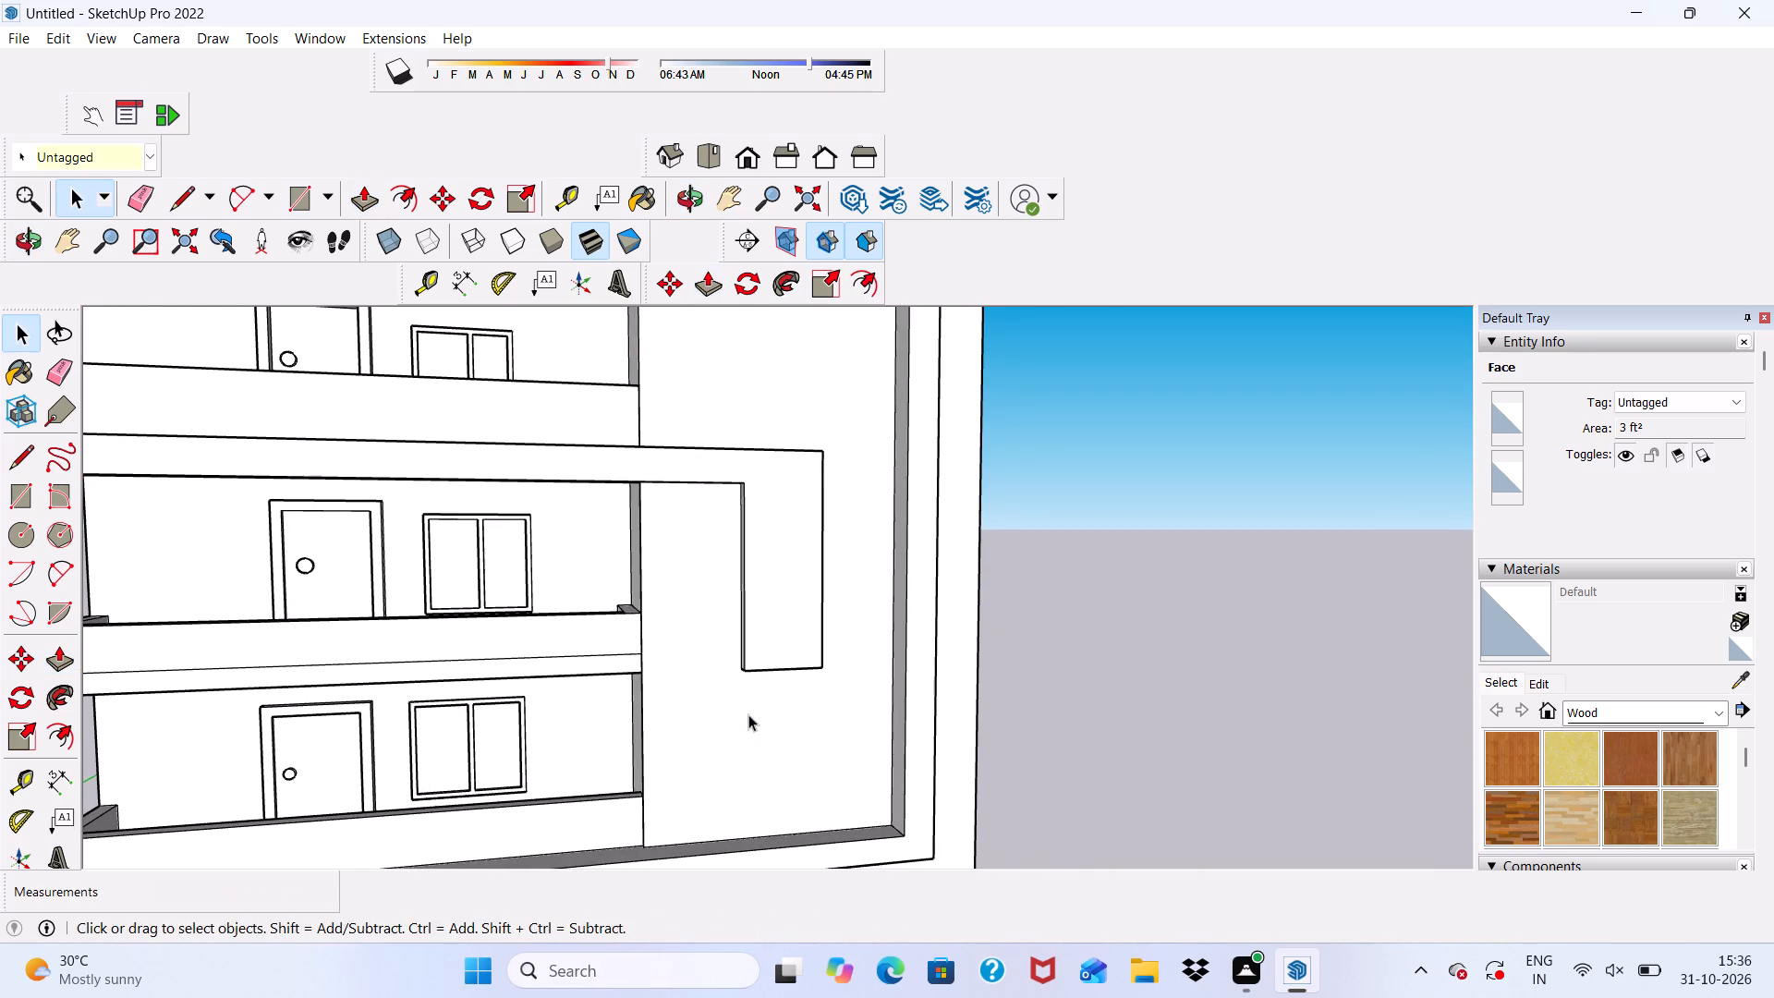
{"action": "middle_click_drag", "start_coordinate": [748, 714], "coordinate": [654, 705]}
{"action": "scroll", "coordinate": [687, 543], "scroll_direction": "down", "scroll_amount": 6}
{"action": "middle_click_drag", "start_coordinate": [766, 651], "coordinate": [766, 592]}
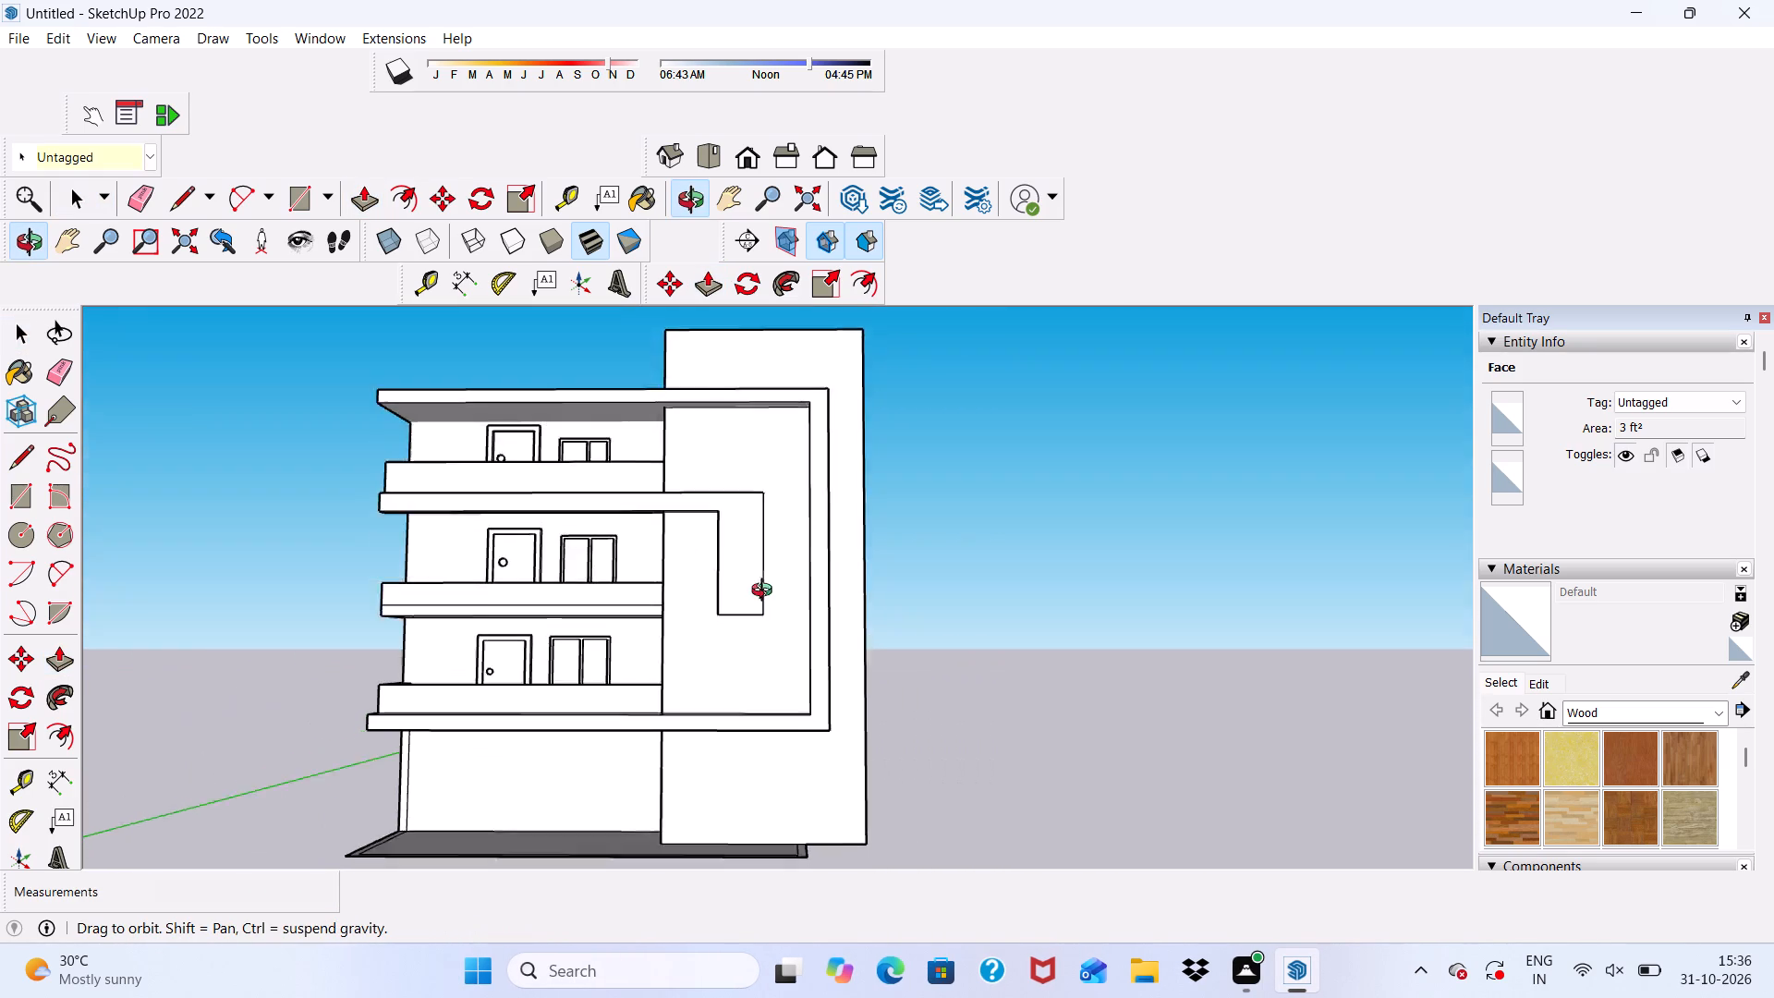
{"action": "middle_click_drag", "start_coordinate": [766, 592], "coordinate": [735, 551]}
{"action": "scroll", "coordinate": [735, 551], "scroll_direction": "up", "scroll_amount": 6}
{"action": "scroll", "coordinate": [733, 545], "scroll_direction": "down", "scroll_amount": 3}
{"action": "middle_click_drag", "start_coordinate": [733, 545], "coordinate": [736, 589]}
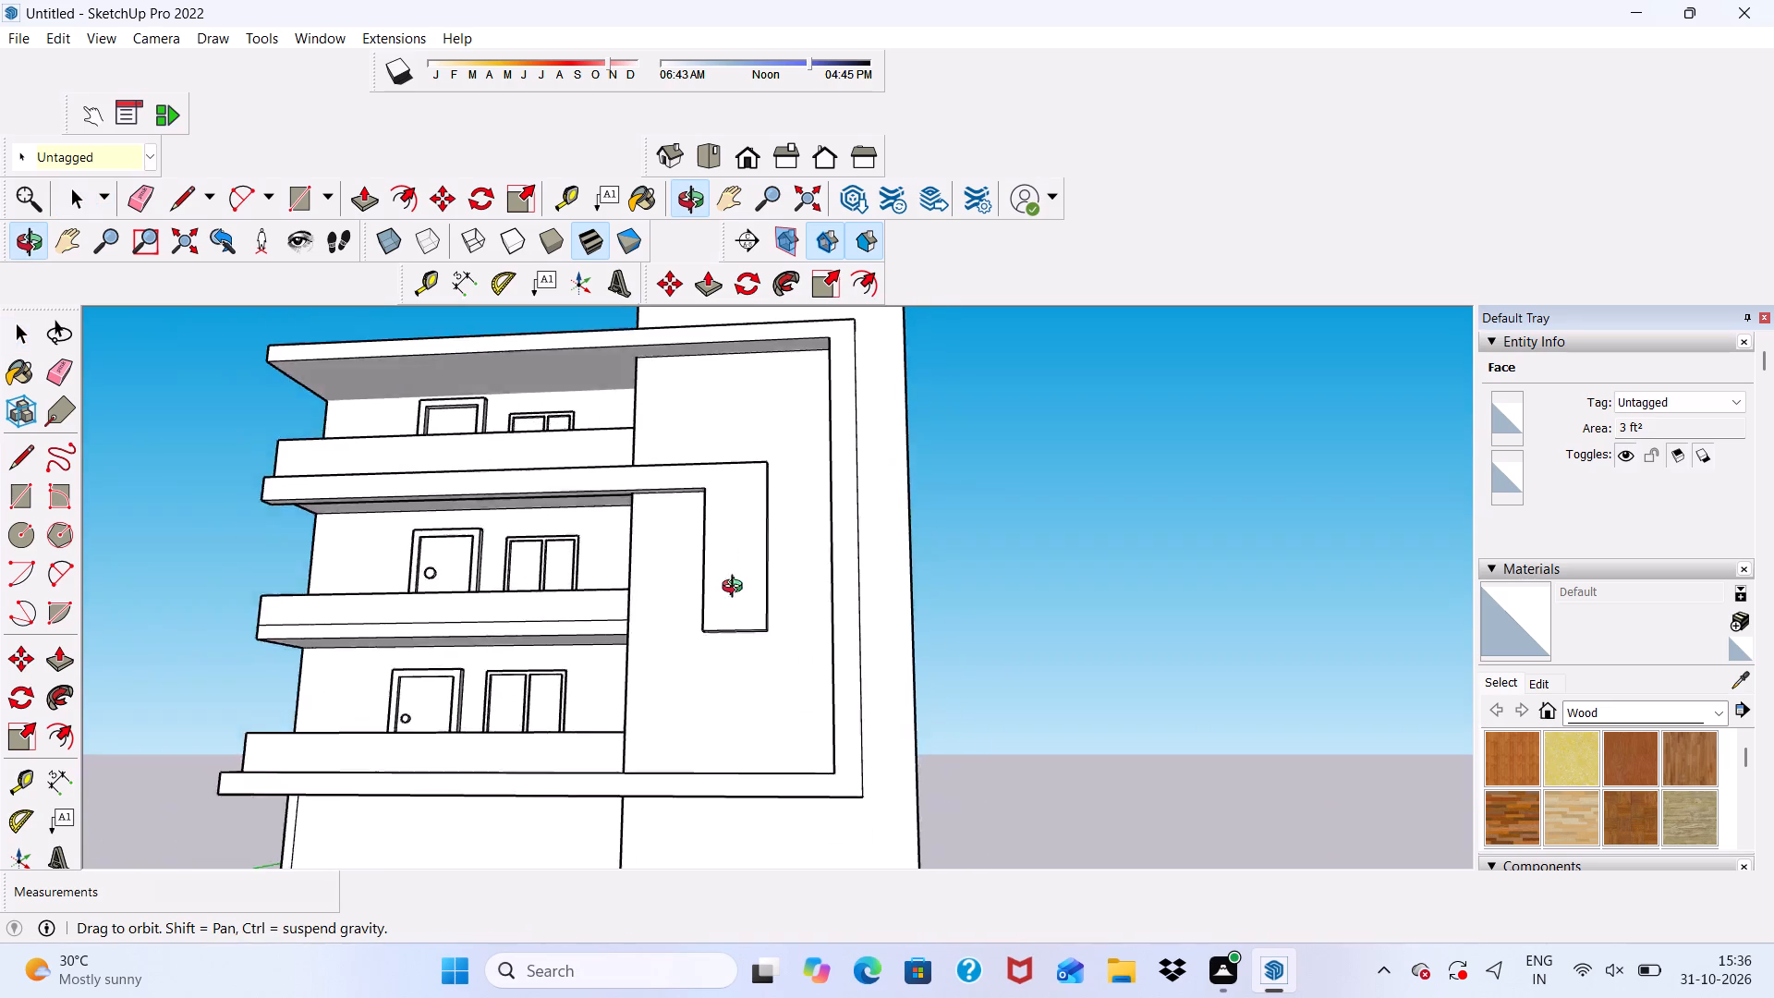
{"action": "middle_click_drag", "start_coordinate": [736, 589], "coordinate": [1015, 675]}
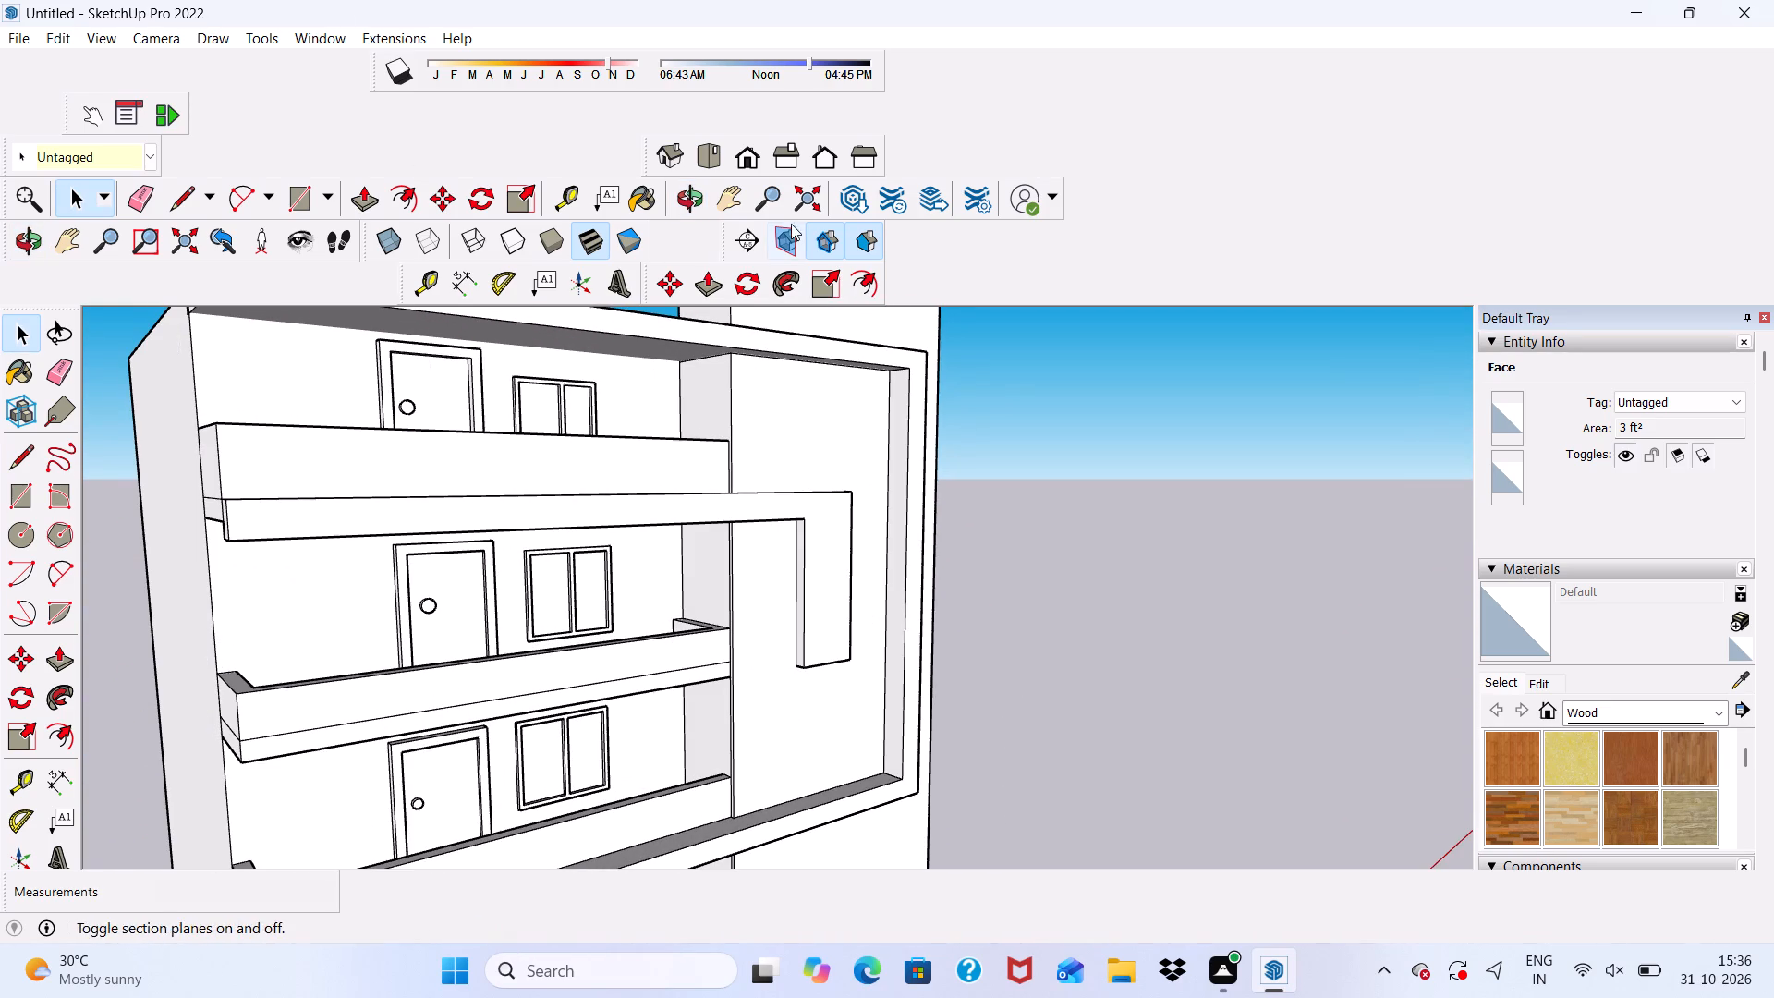
{"action": "left_click", "coordinate": [303, 188]}
{"action": "scroll", "coordinate": [785, 693], "scroll_direction": "up", "scroll_amount": 3}
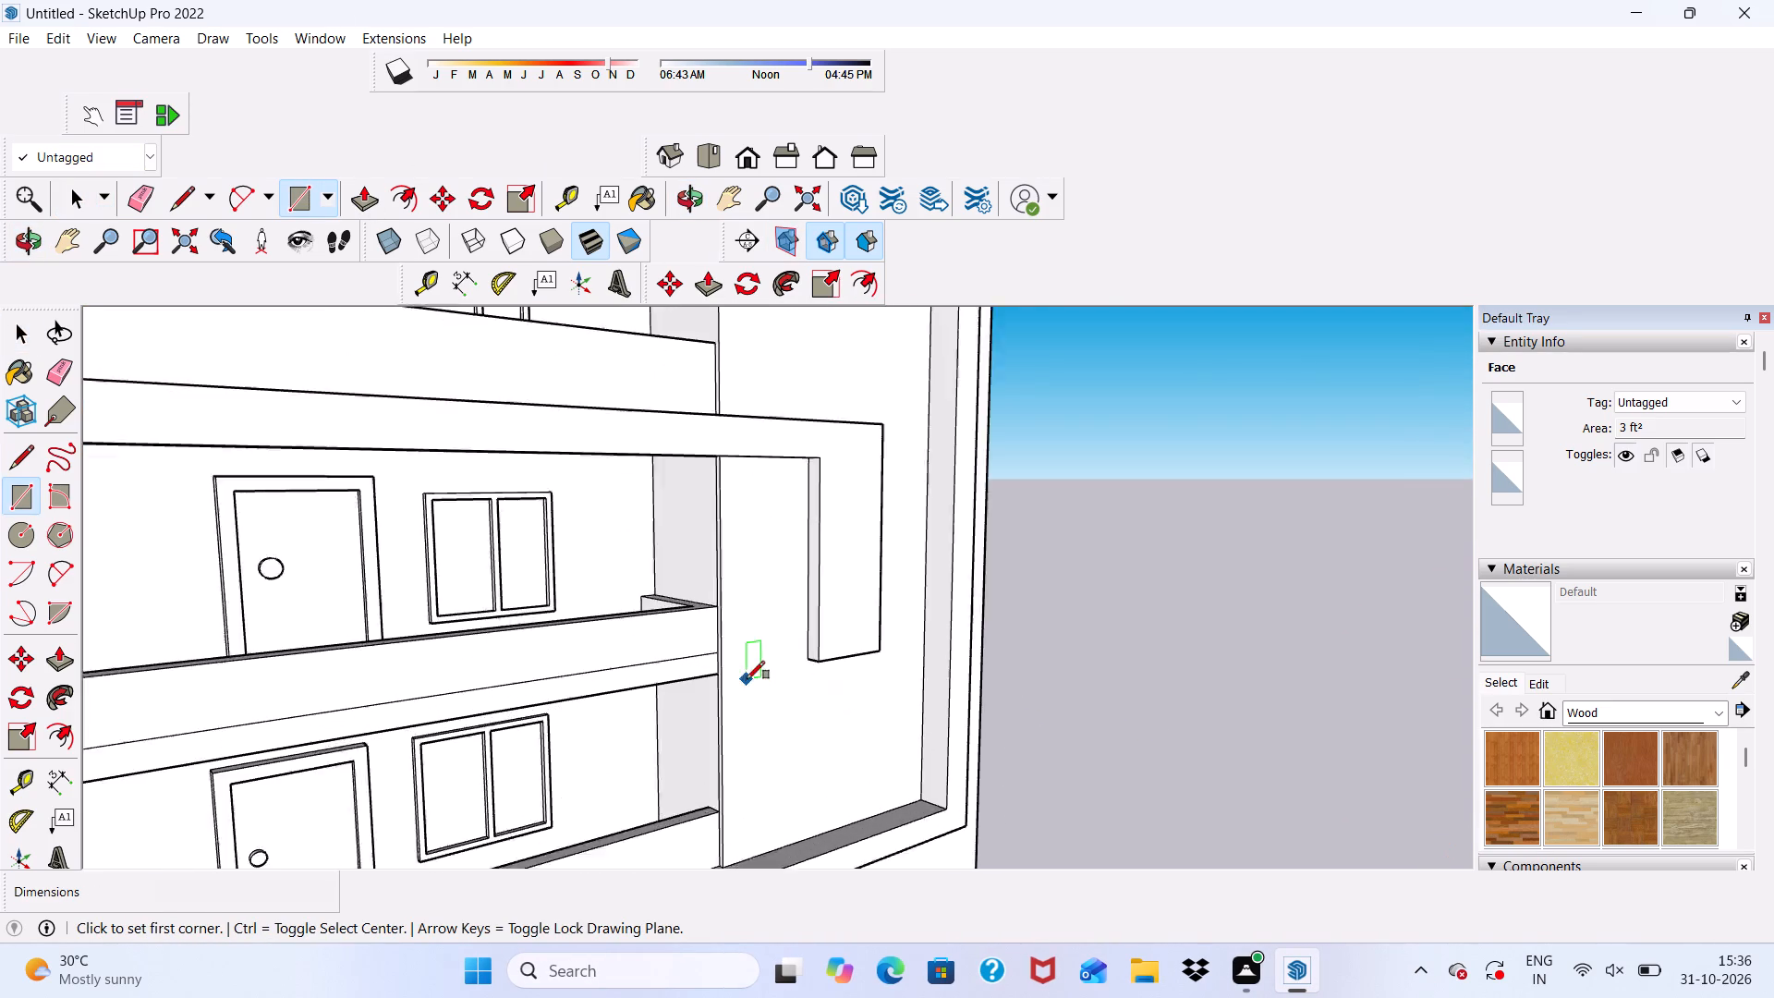
{"action": "scroll", "coordinate": [747, 679], "scroll_direction": "up", "scroll_amount": 10}
{"action": "left_click", "coordinate": [828, 634]}
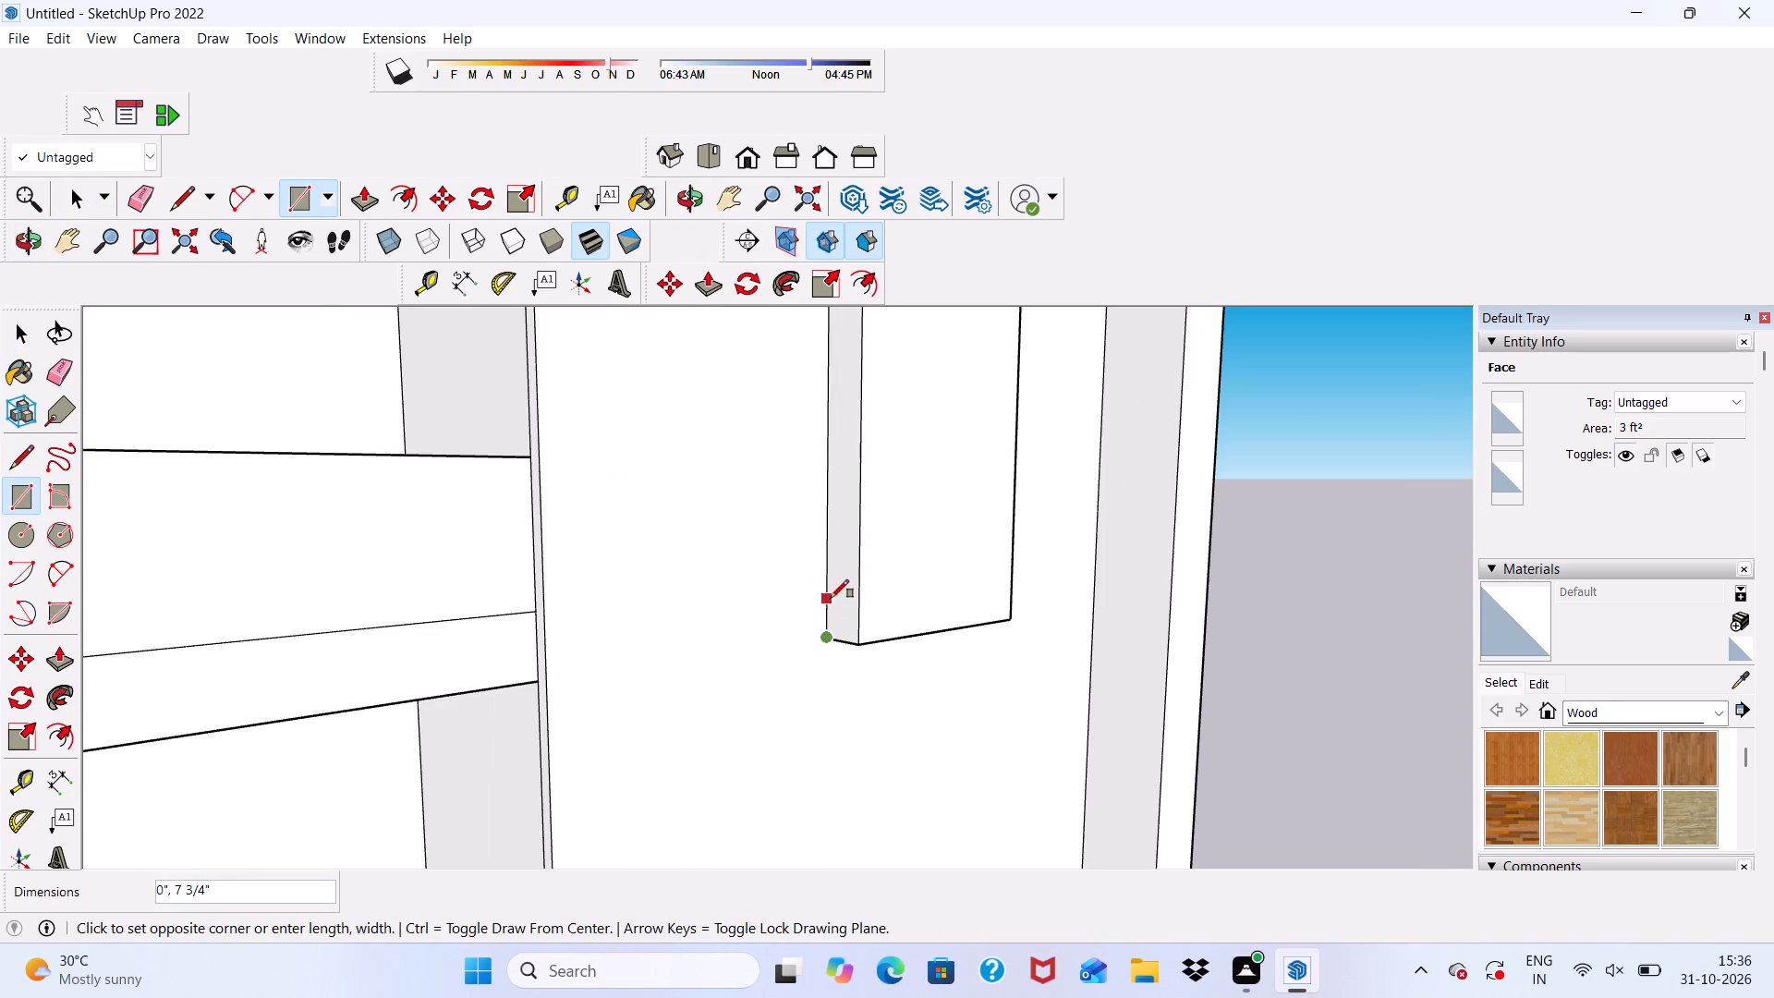
{"action": "left_click", "coordinate": [864, 496]}
{"action": "scroll", "coordinate": [823, 564], "scroll_direction": "up", "scroll_amount": 1}
{"action": "key", "text": "space"}
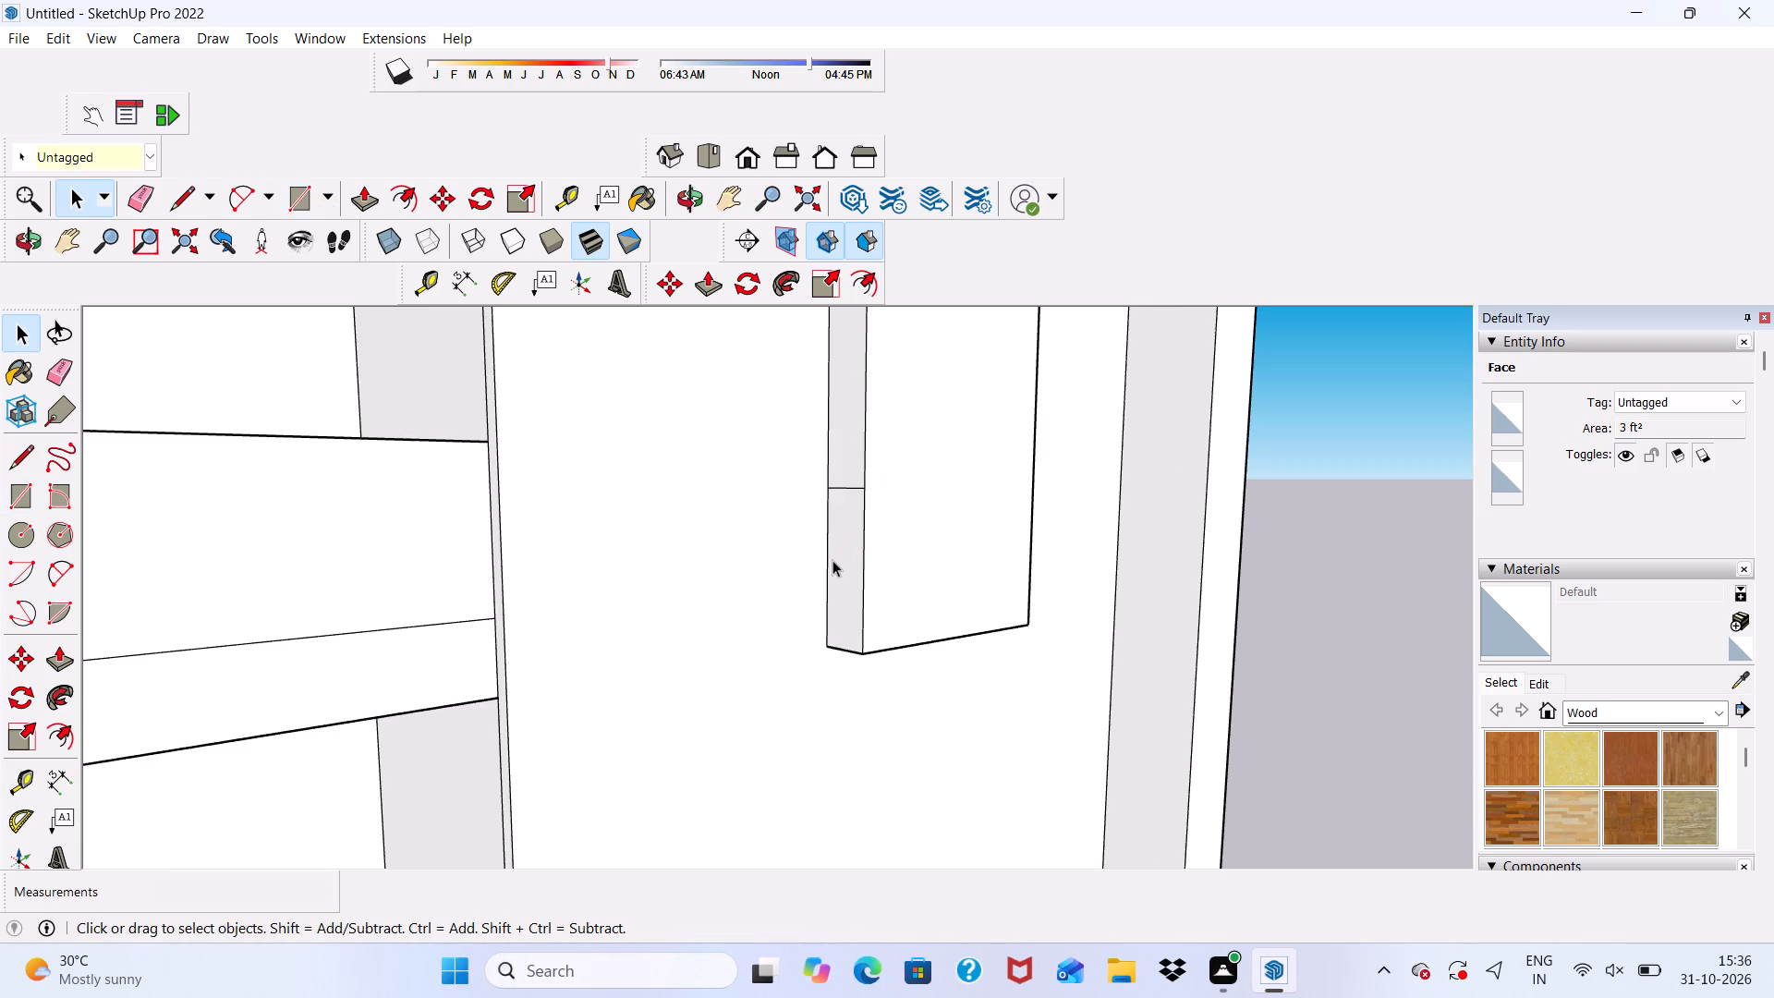
Push/Pull the rectangle on the leg's inner side about 30' 3" along the middle balcony front, toward the balcony's far outer end.
{"action": "scroll", "coordinate": [842, 554], "scroll_direction": "down", "scroll_amount": 2}
{"action": "middle_click_drag", "start_coordinate": [842, 554], "coordinate": [839, 592]}
{"action": "scroll", "coordinate": [839, 590], "scroll_direction": "up", "scroll_amount": 5}
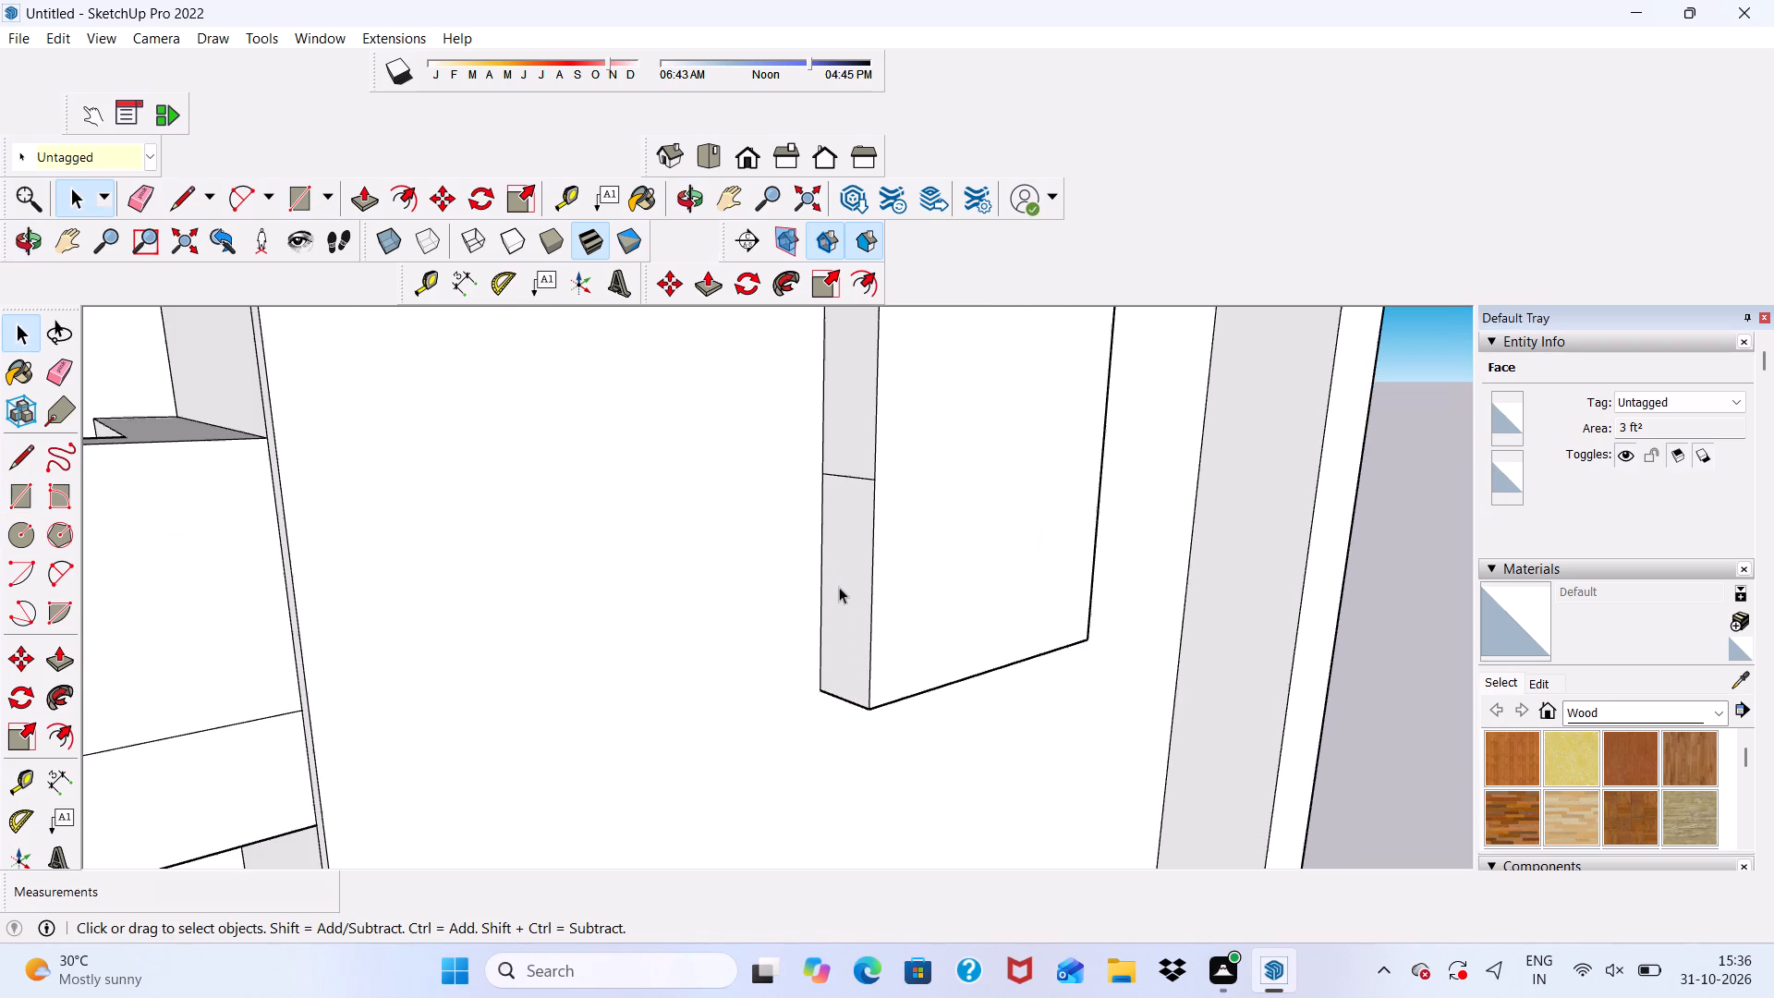
{"action": "left_click", "coordinate": [839, 576]}
{"action": "scroll", "coordinate": [824, 575], "scroll_direction": "down", "scroll_amount": 6}
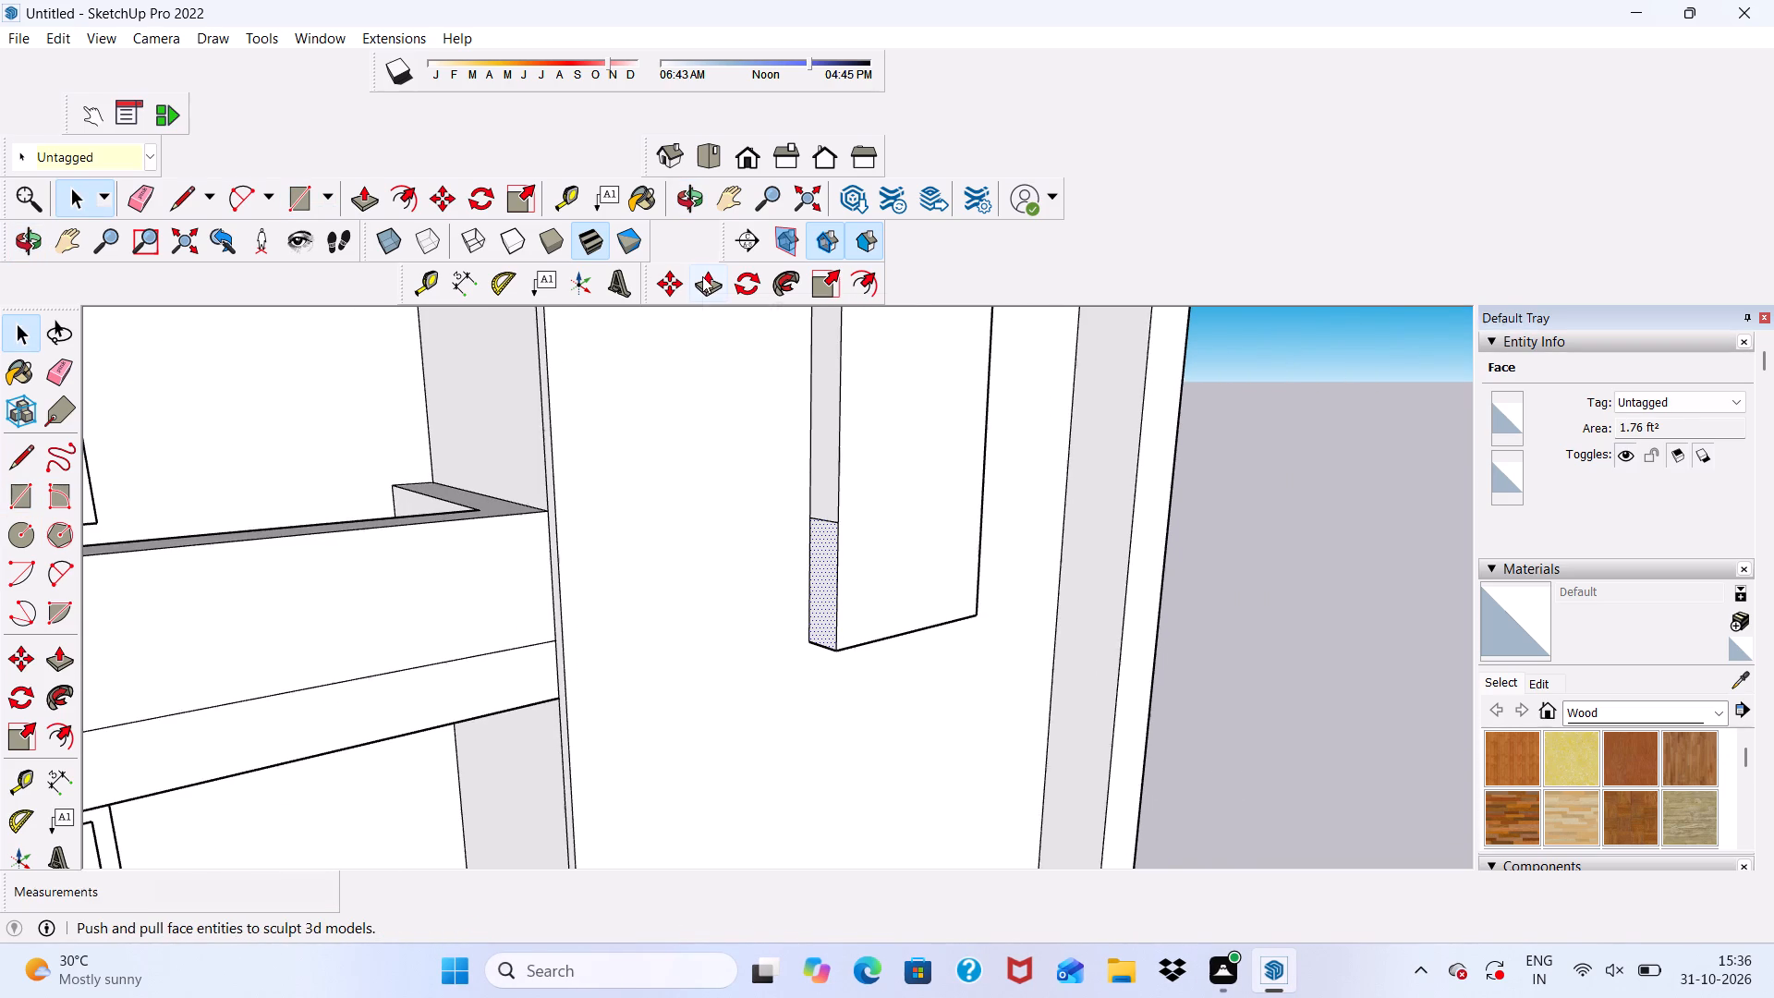
{"action": "left_click", "coordinate": [702, 276]}
{"action": "left_click", "coordinate": [818, 561]}
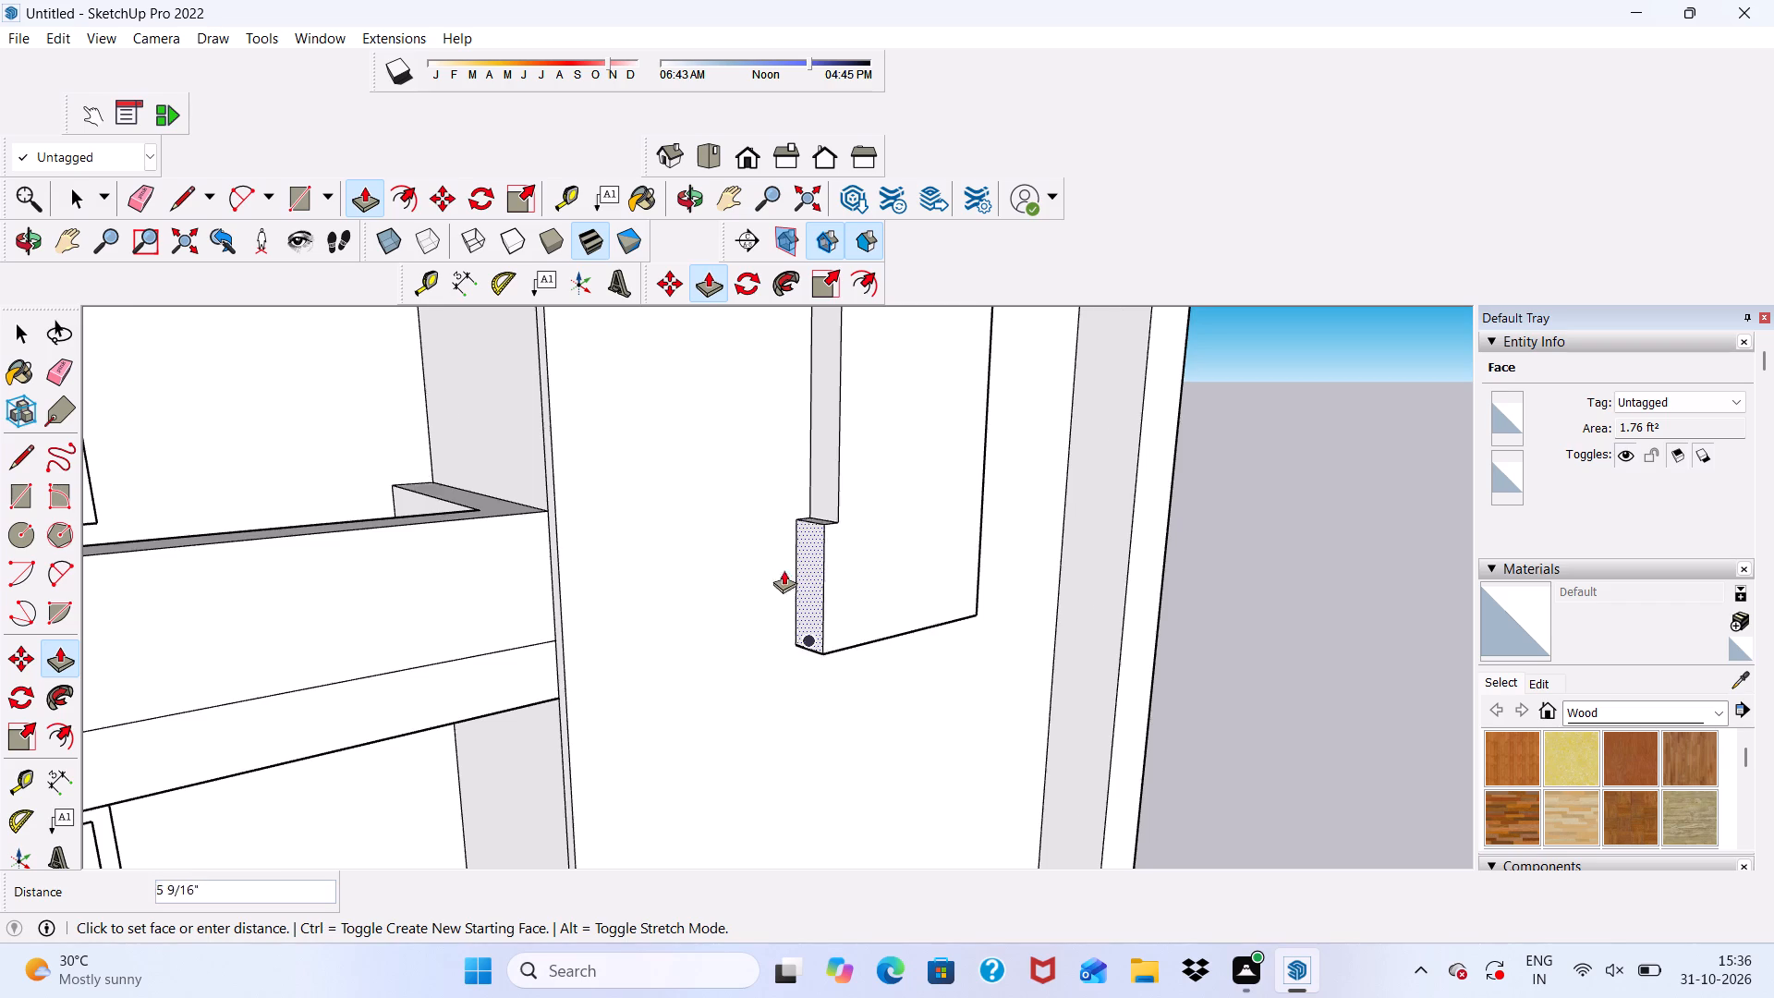
{"action": "scroll", "coordinate": [769, 582], "scroll_direction": "down", "scroll_amount": 14}
{"action": "scroll", "coordinate": [449, 704], "scroll_direction": "down", "scroll_amount": 3}
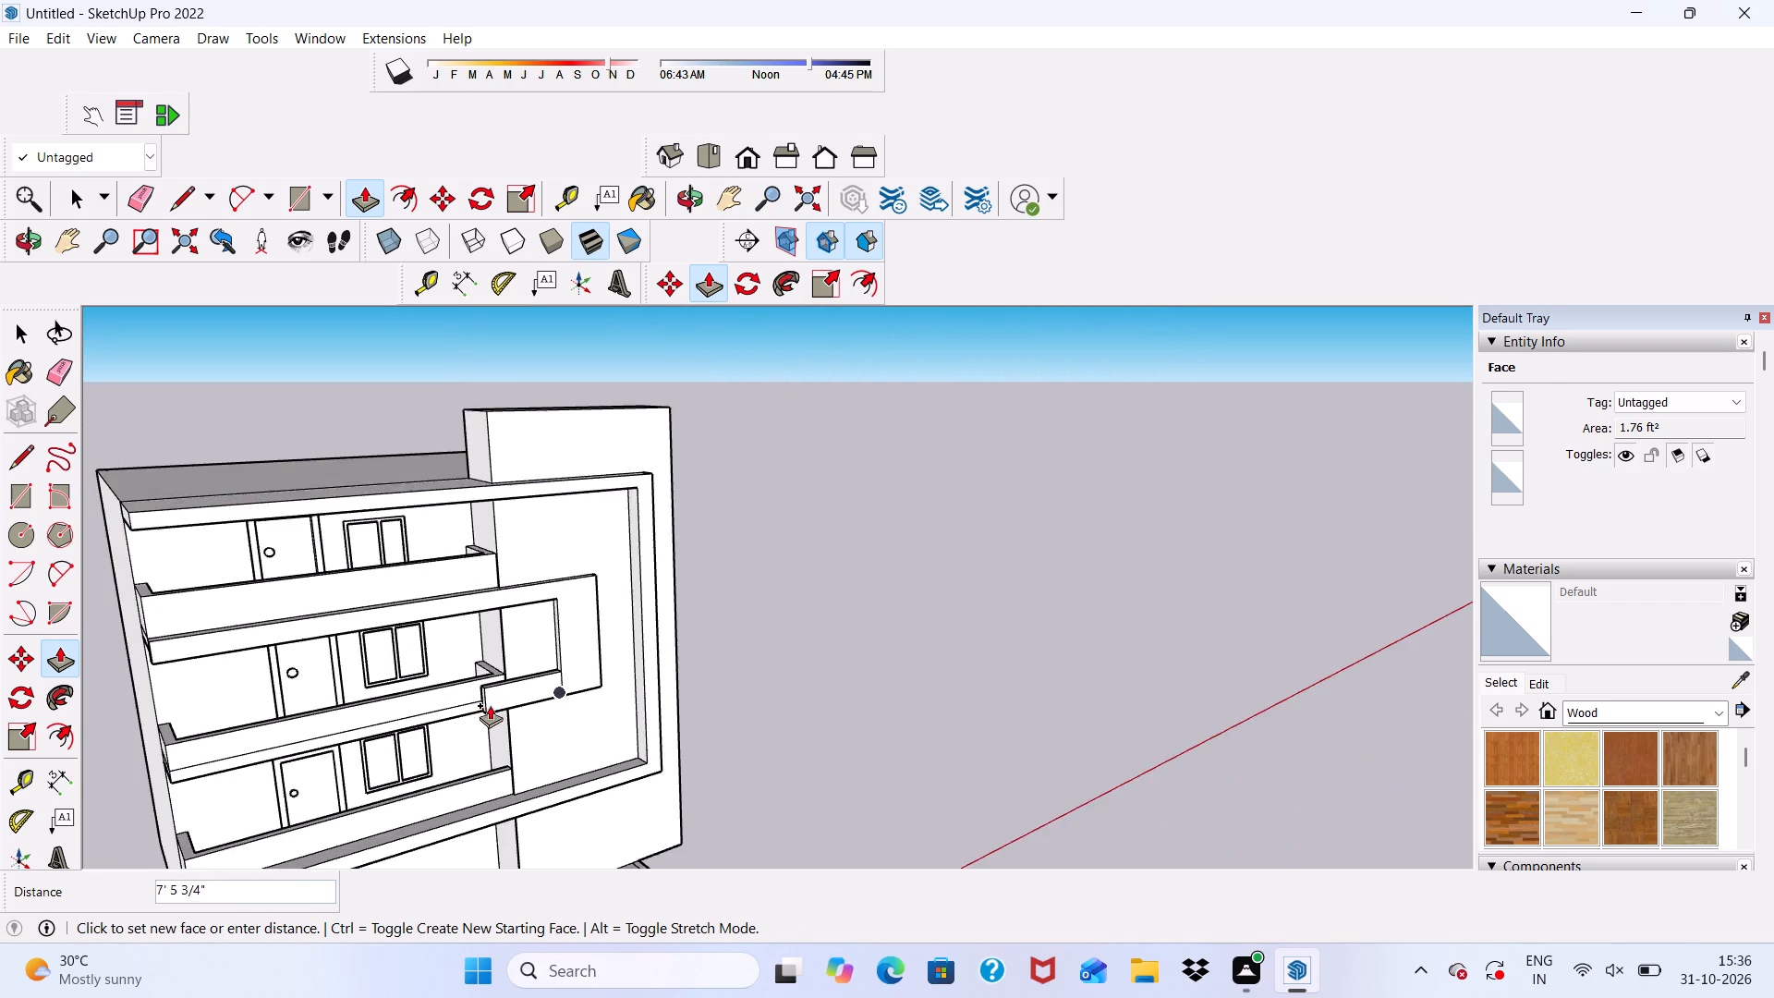
{"action": "scroll", "coordinate": [490, 705], "scroll_direction": "down", "scroll_amount": 7}
{"action": "scroll", "coordinate": [252, 745], "scroll_direction": "up", "scroll_amount": 3}
{"action": "scroll", "coordinate": [306, 650], "scroll_direction": "up", "scroll_amount": 7}
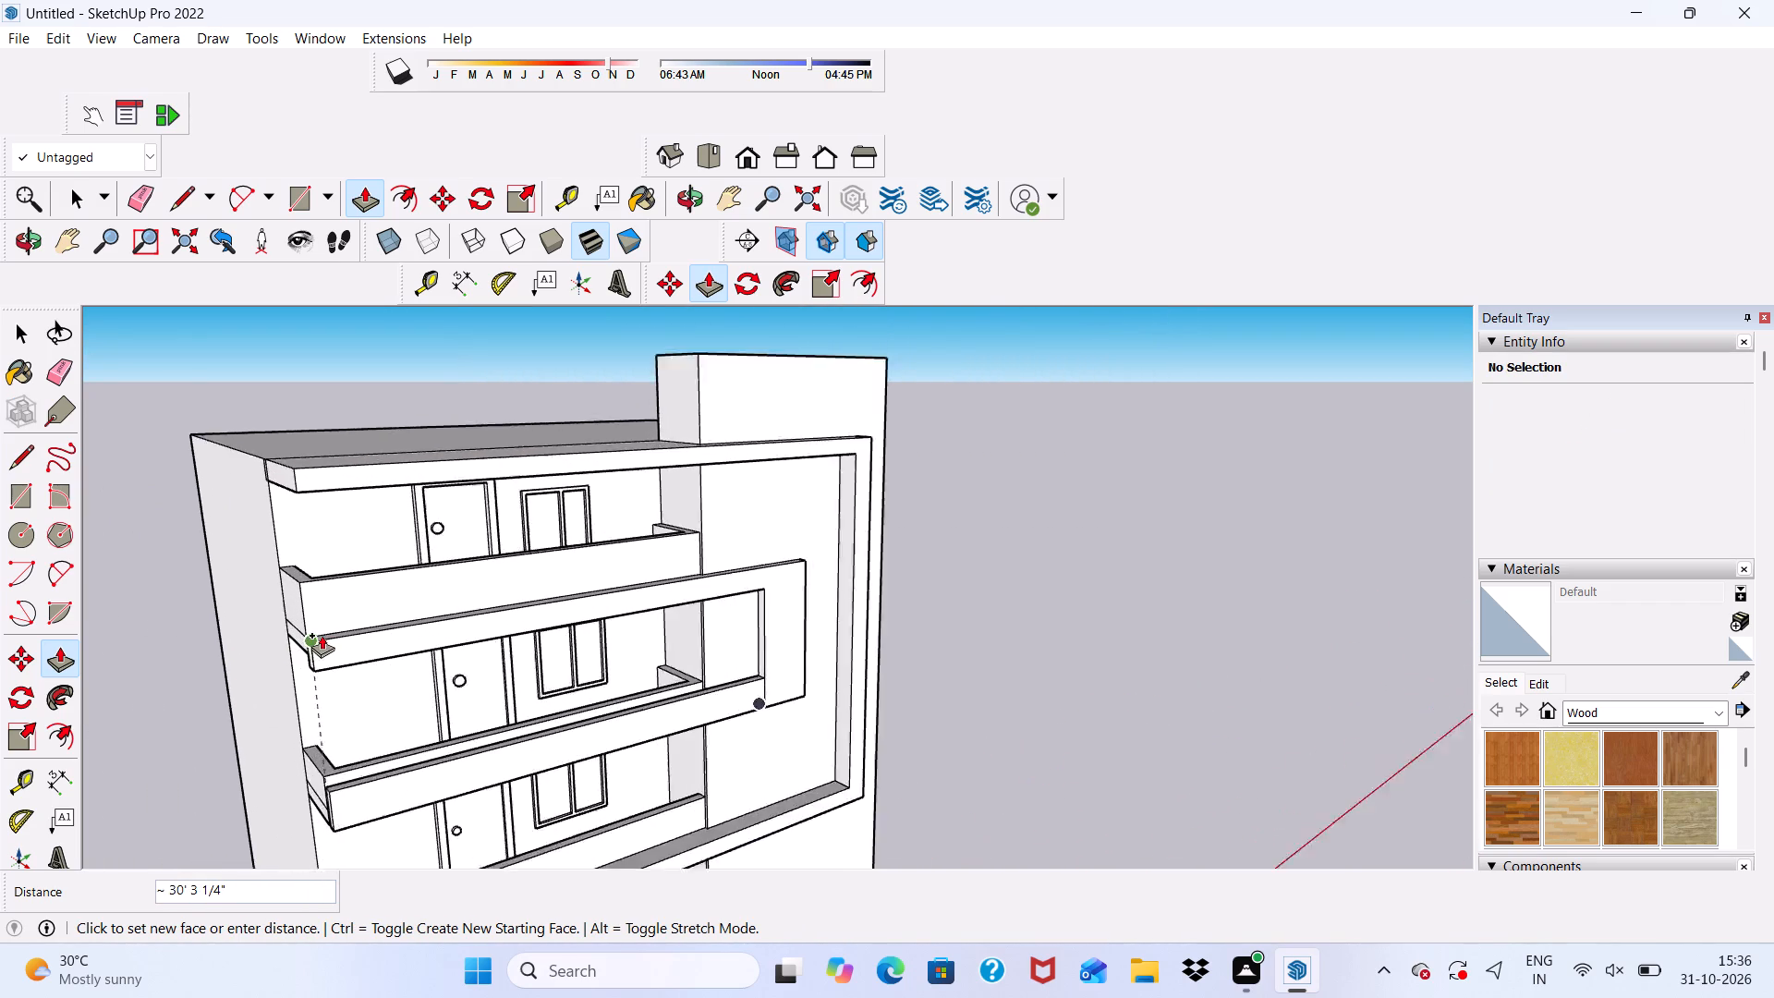
{"action": "scroll", "coordinate": [322, 635], "scroll_direction": "up", "scroll_amount": 2}
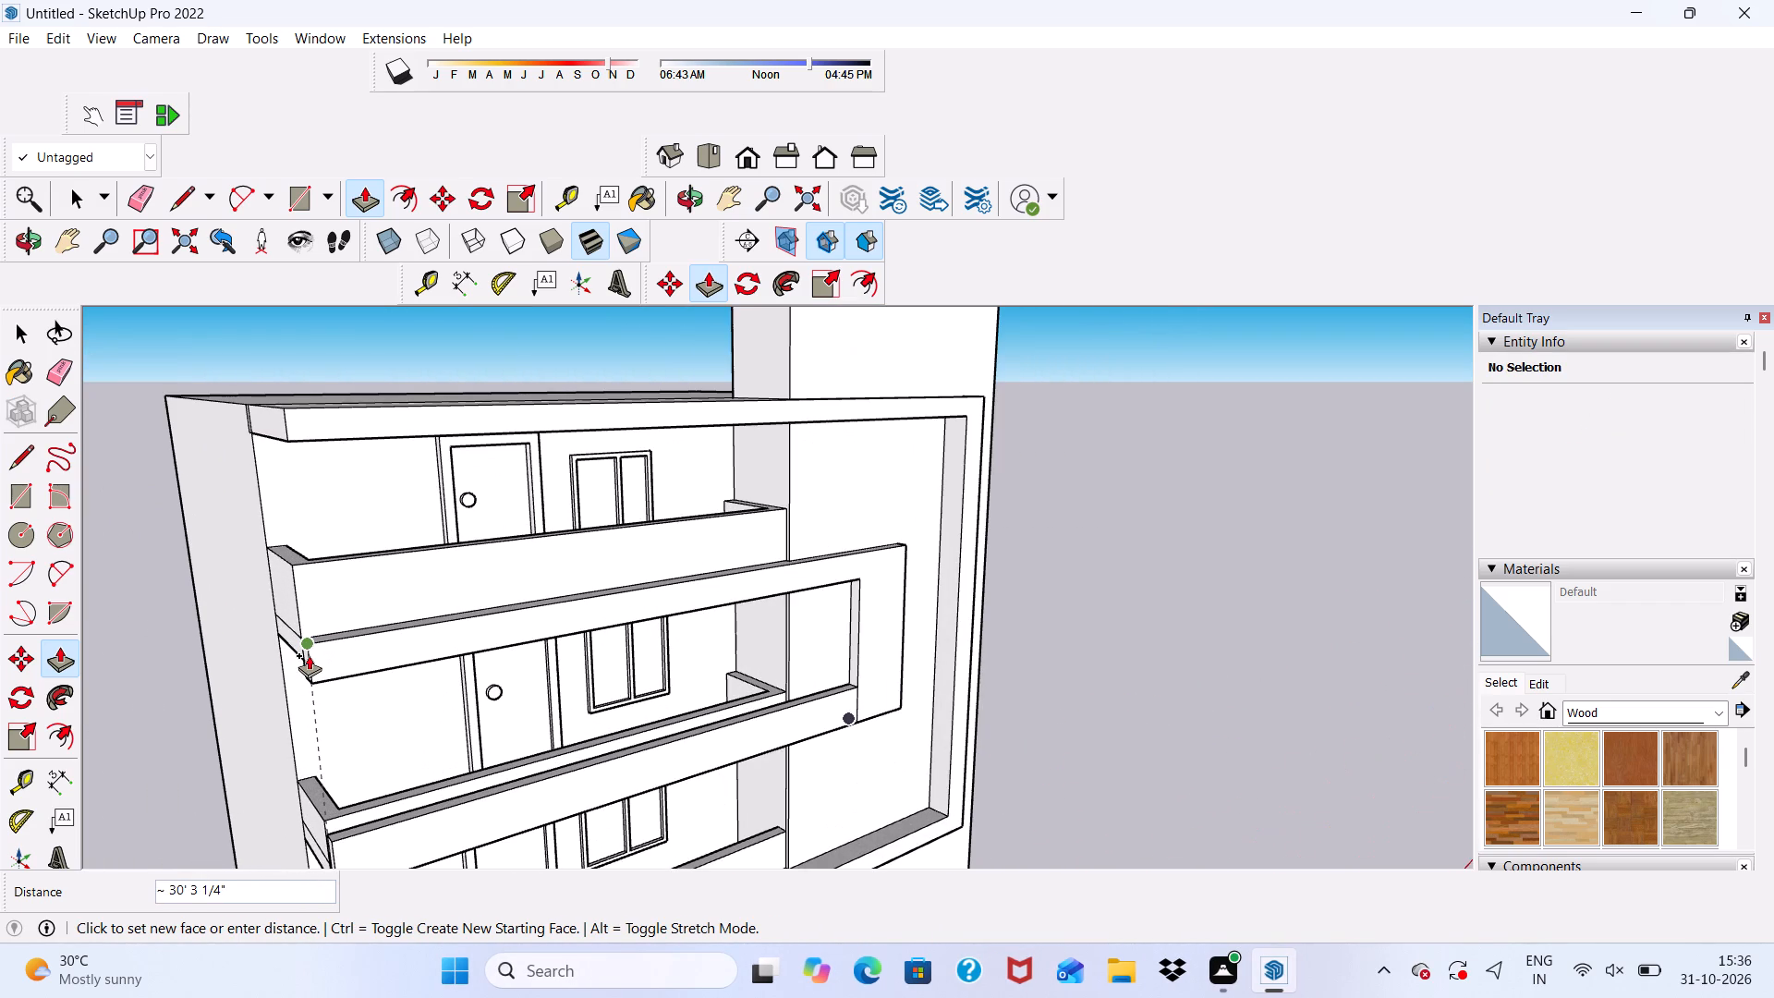
{"action": "scroll", "coordinate": [320, 677], "scroll_direction": "up", "scroll_amount": 2}
{"action": "left_click", "coordinate": [320, 668]}
{"action": "scroll", "coordinate": [321, 665], "scroll_direction": "down", "scroll_amount": 4}
{"action": "middle_click_drag", "start_coordinate": [415, 748], "coordinate": [637, 606]}
{"action": "scroll", "coordinate": [552, 732], "scroll_direction": "up", "scroll_amount": 5}
{"action": "scroll", "coordinate": [552, 718], "scroll_direction": "down", "scroll_amount": 3}
{"action": "middle_click_drag", "start_coordinate": [575, 716], "coordinate": [280, 773]}
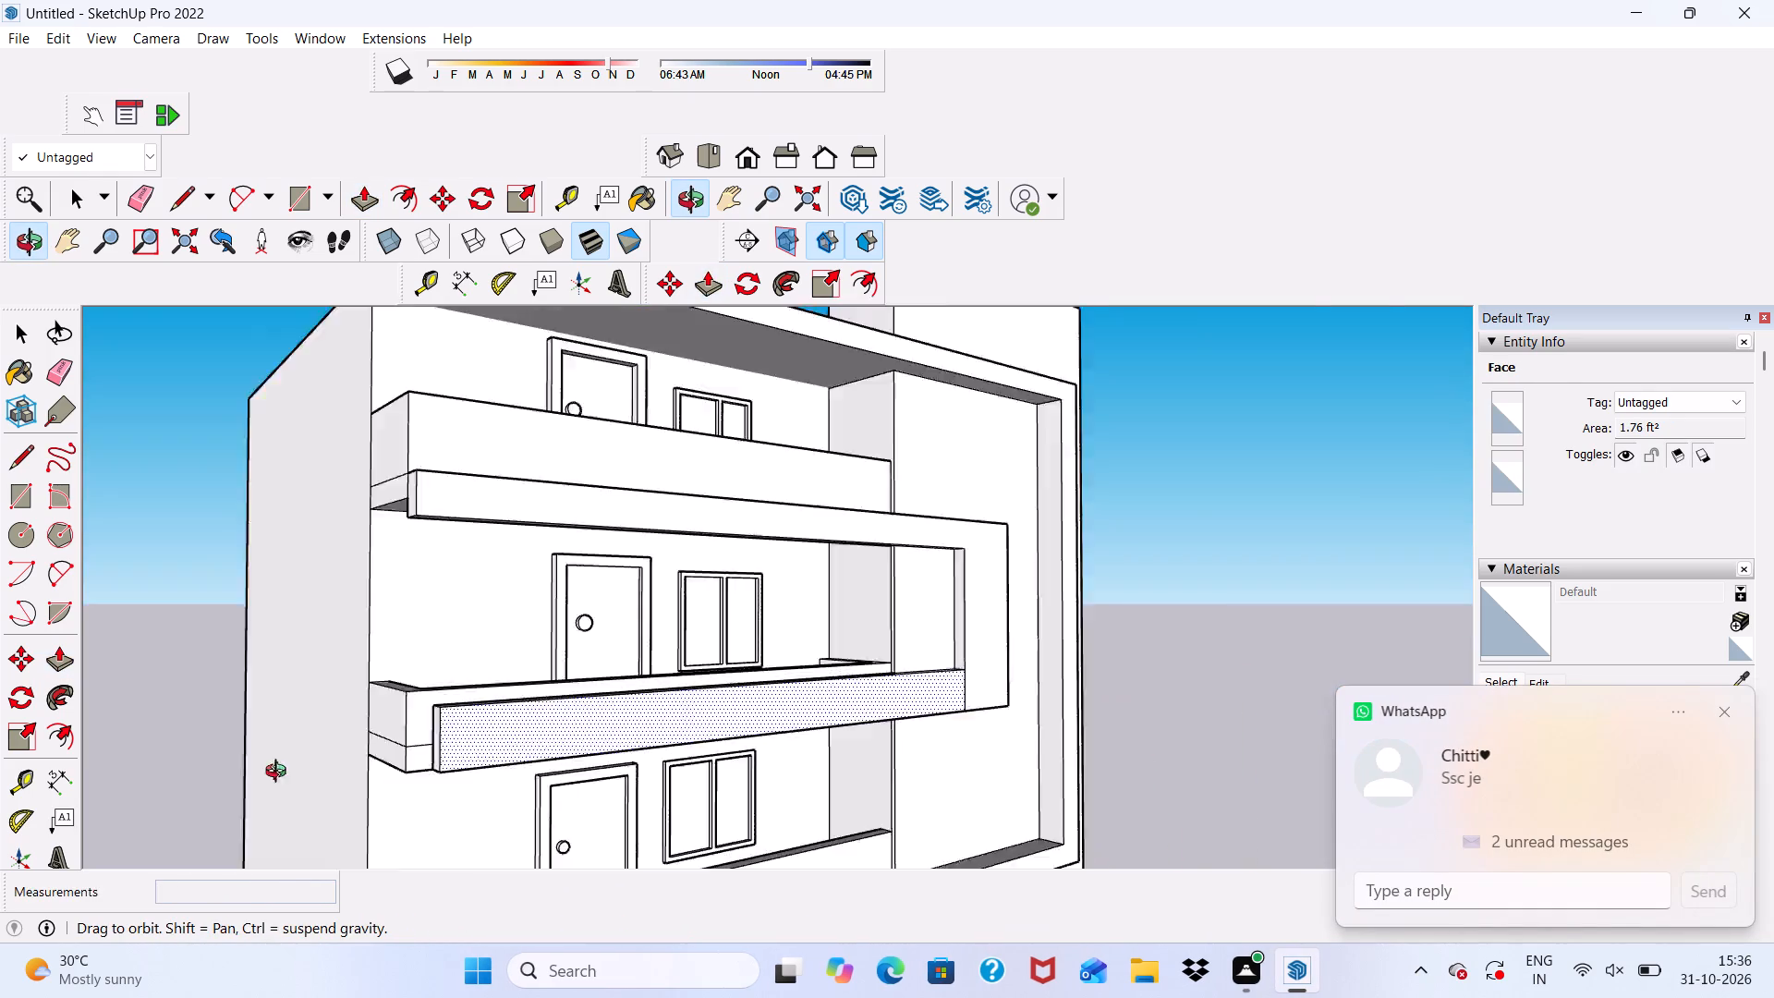
{"action": "middle_click_drag", "start_coordinate": [280, 773], "coordinate": [97, 769]}
{"action": "key", "text": "space"}
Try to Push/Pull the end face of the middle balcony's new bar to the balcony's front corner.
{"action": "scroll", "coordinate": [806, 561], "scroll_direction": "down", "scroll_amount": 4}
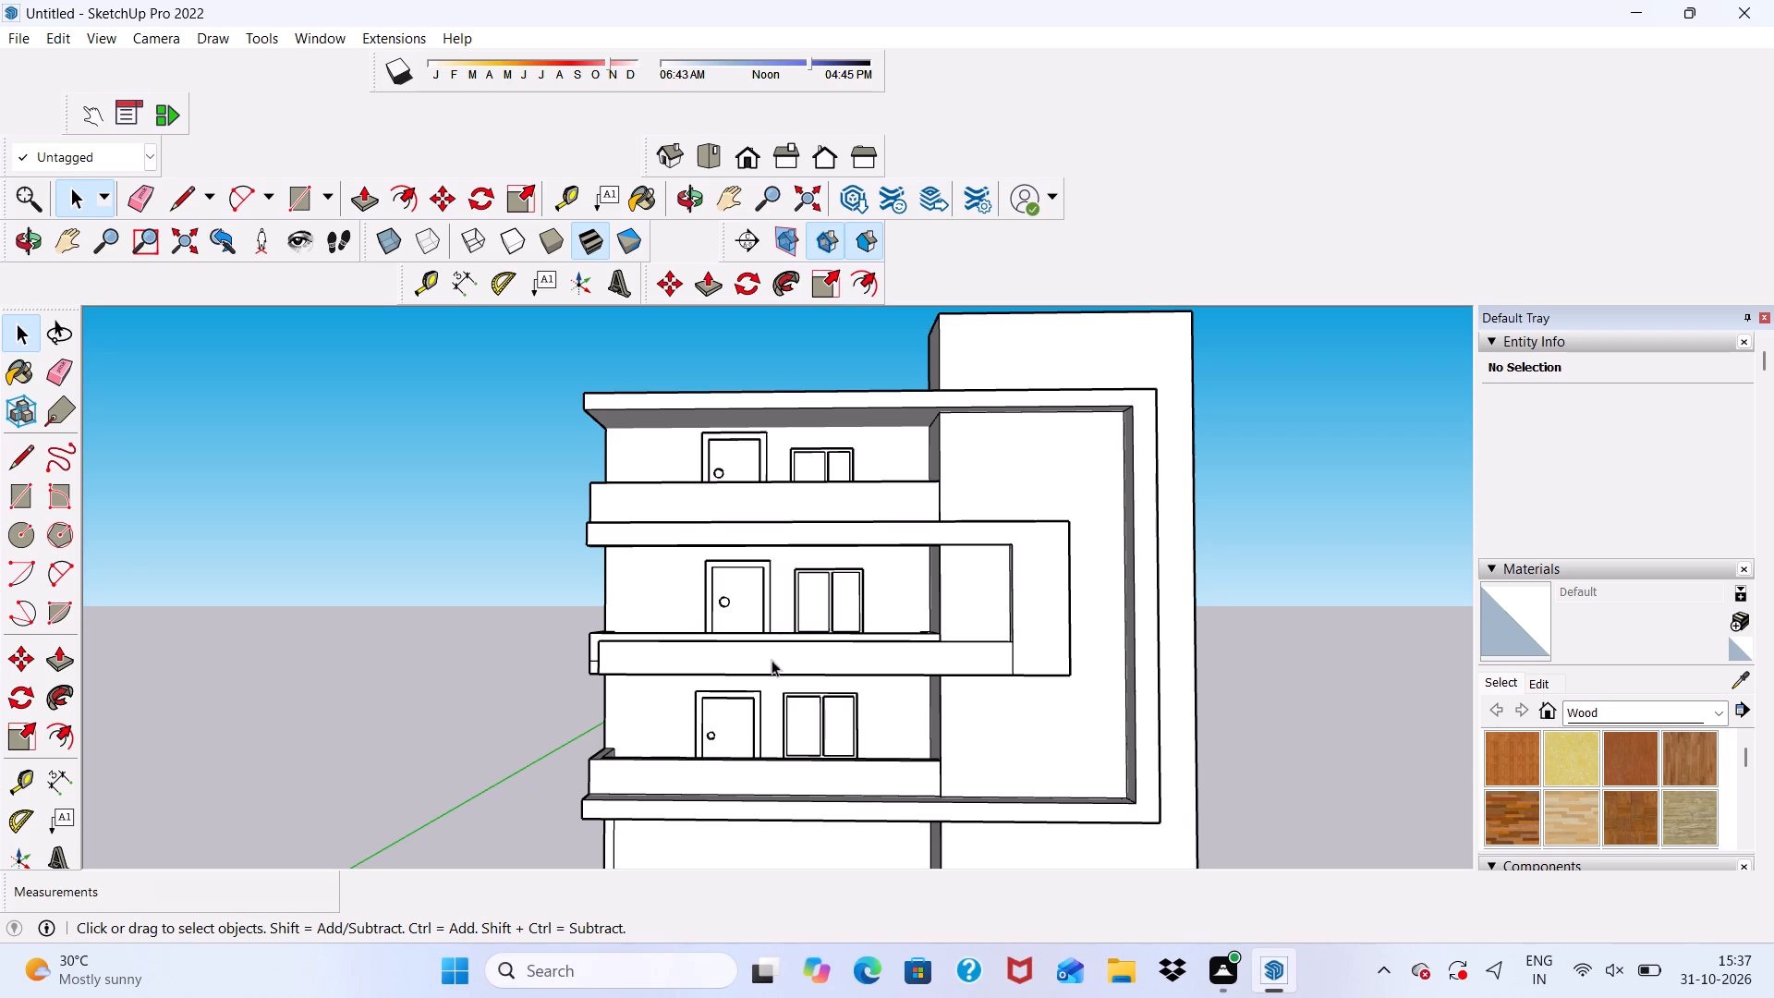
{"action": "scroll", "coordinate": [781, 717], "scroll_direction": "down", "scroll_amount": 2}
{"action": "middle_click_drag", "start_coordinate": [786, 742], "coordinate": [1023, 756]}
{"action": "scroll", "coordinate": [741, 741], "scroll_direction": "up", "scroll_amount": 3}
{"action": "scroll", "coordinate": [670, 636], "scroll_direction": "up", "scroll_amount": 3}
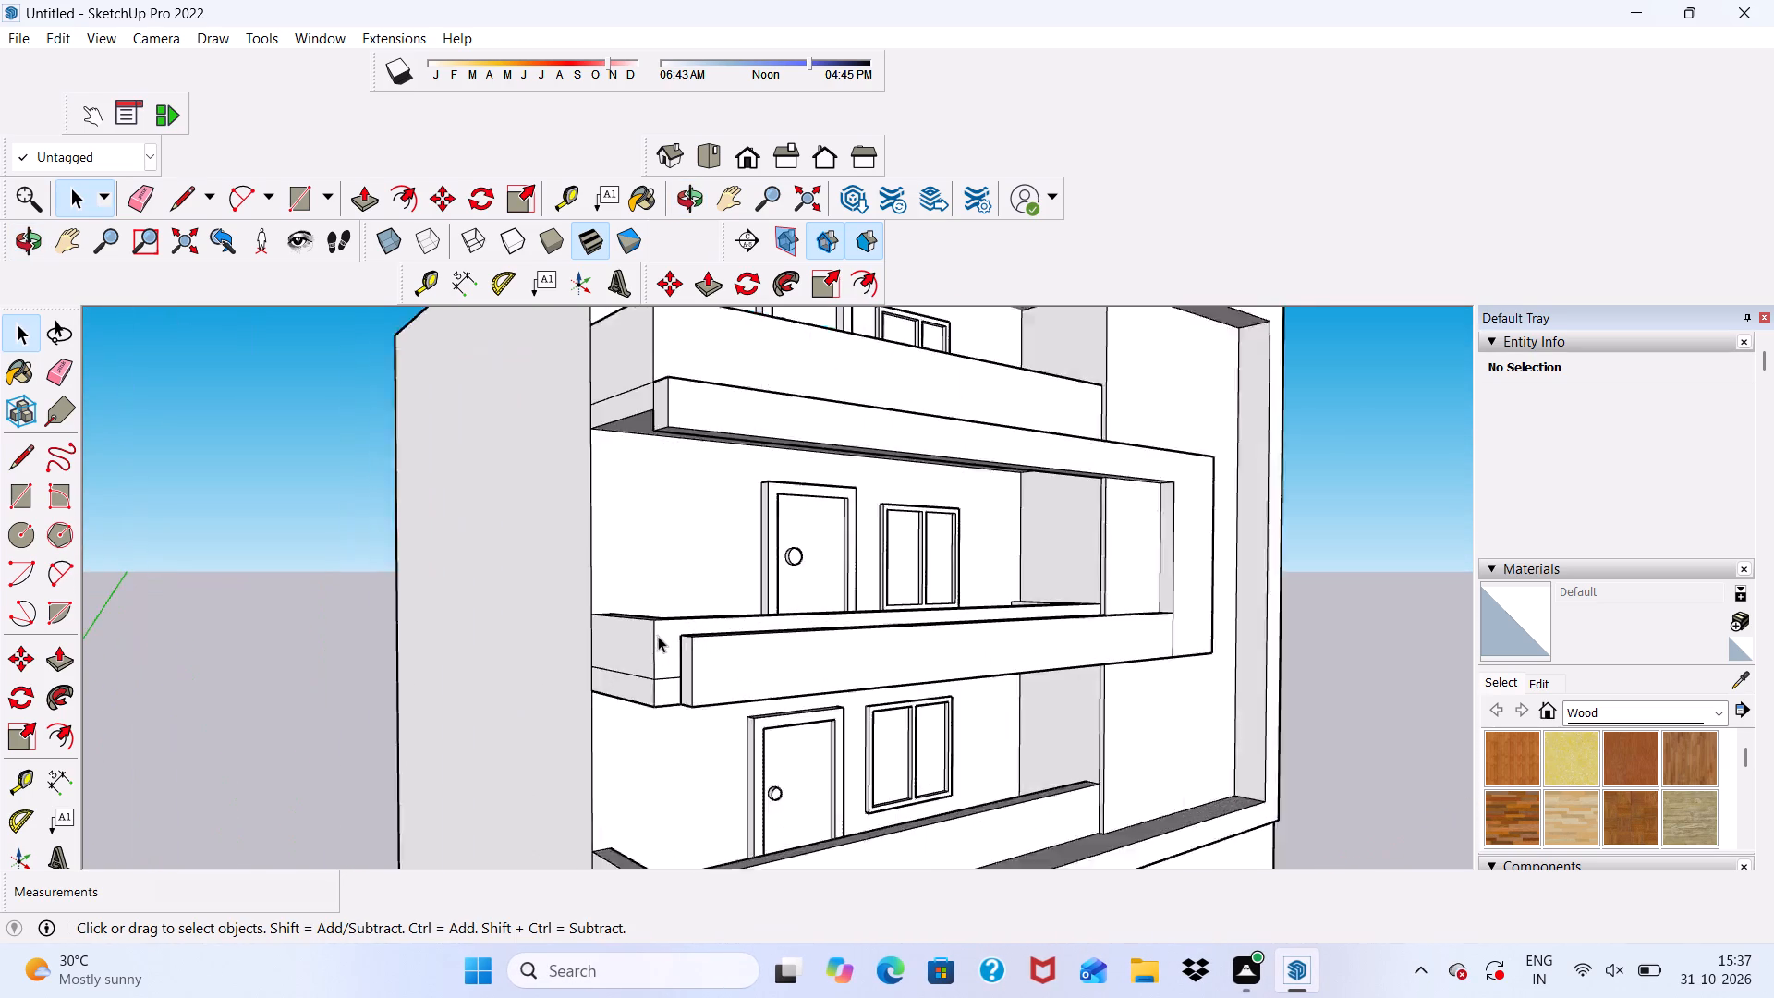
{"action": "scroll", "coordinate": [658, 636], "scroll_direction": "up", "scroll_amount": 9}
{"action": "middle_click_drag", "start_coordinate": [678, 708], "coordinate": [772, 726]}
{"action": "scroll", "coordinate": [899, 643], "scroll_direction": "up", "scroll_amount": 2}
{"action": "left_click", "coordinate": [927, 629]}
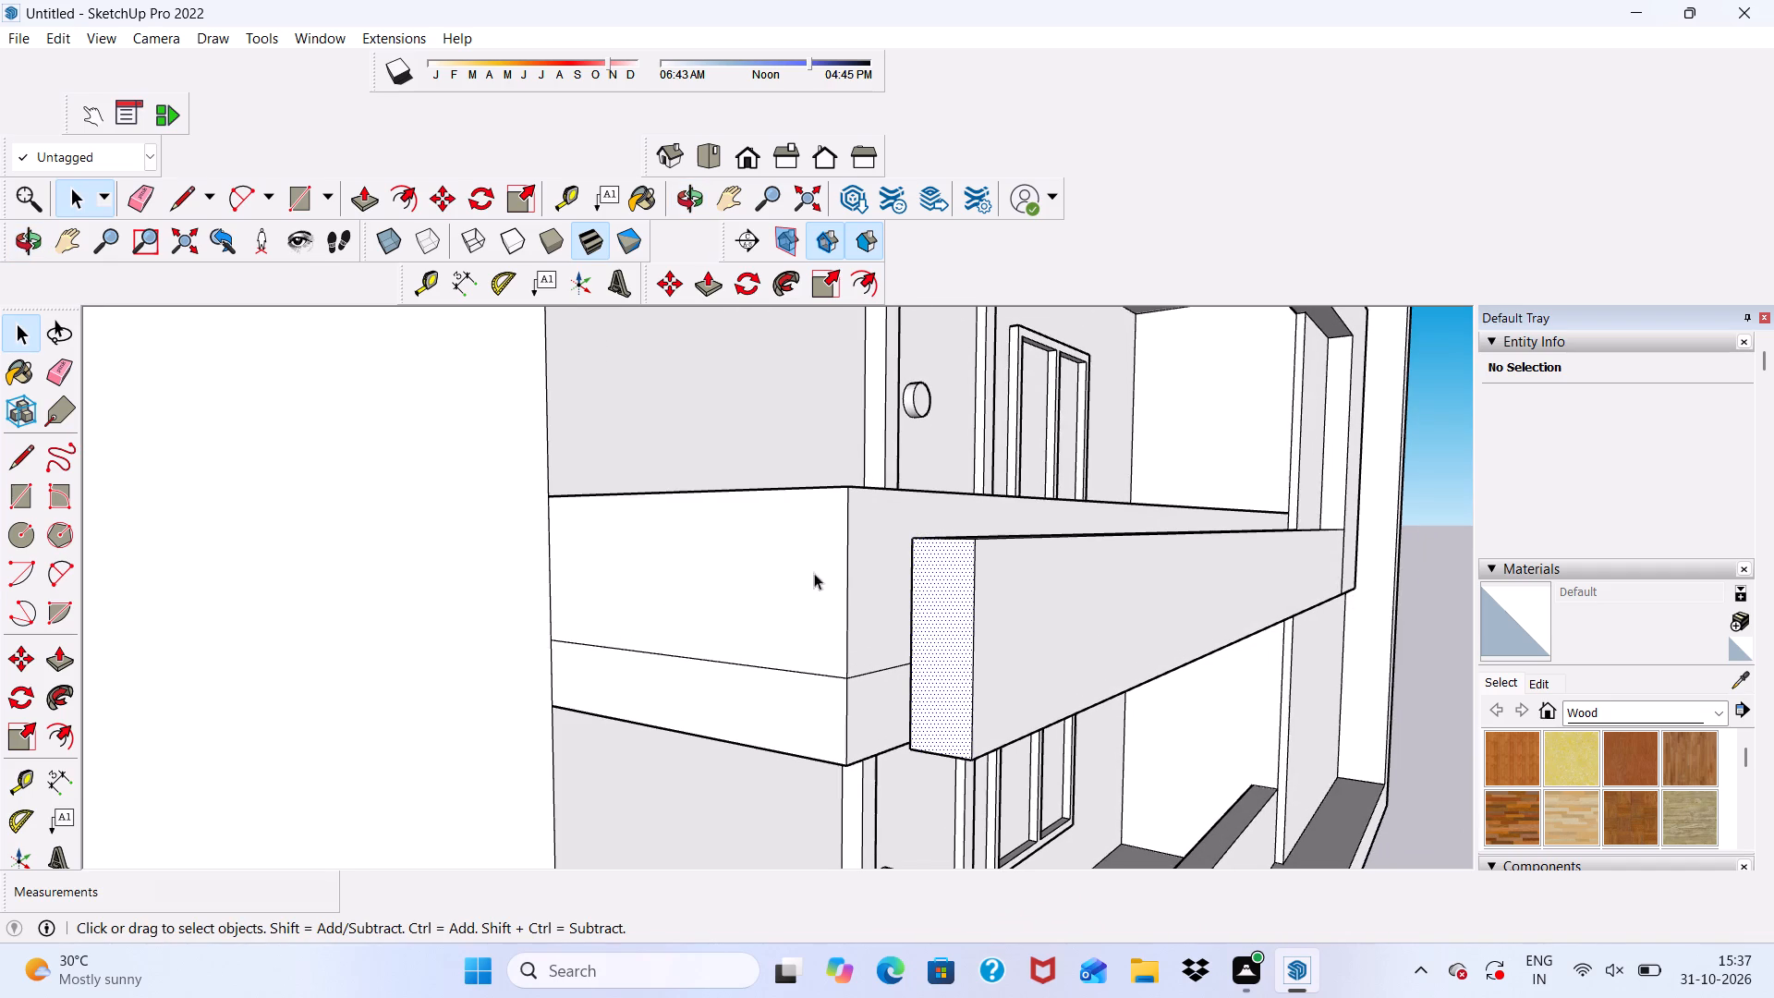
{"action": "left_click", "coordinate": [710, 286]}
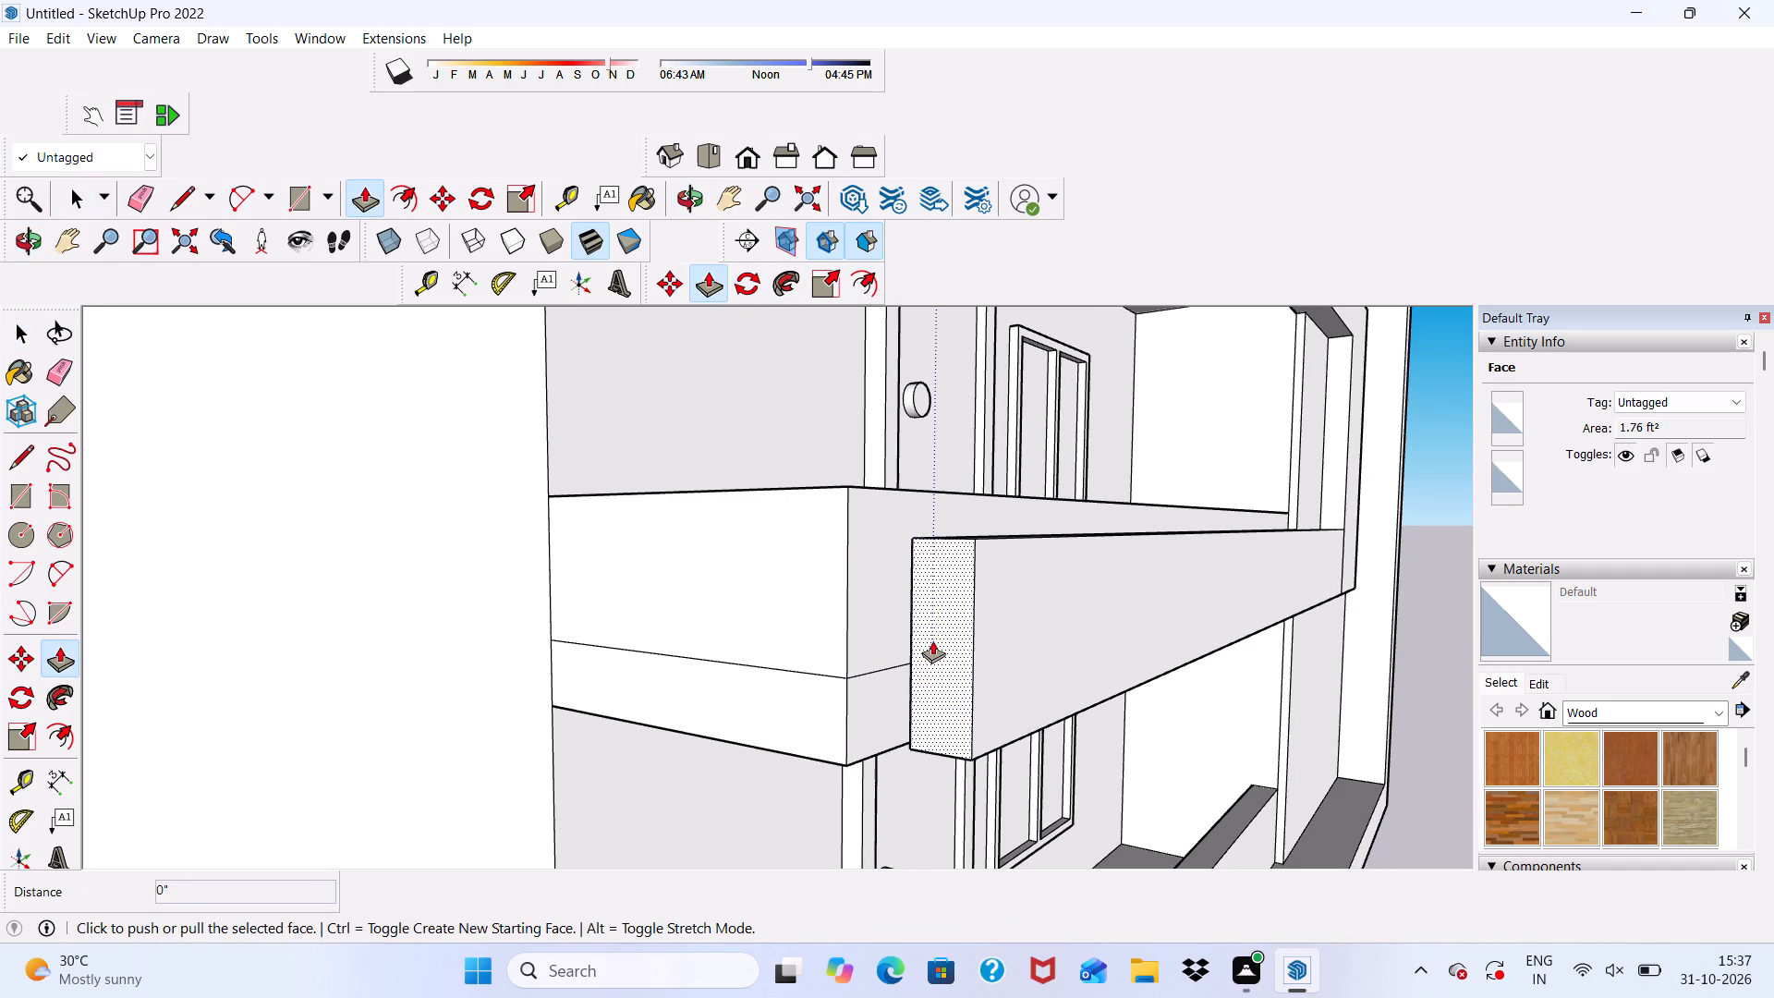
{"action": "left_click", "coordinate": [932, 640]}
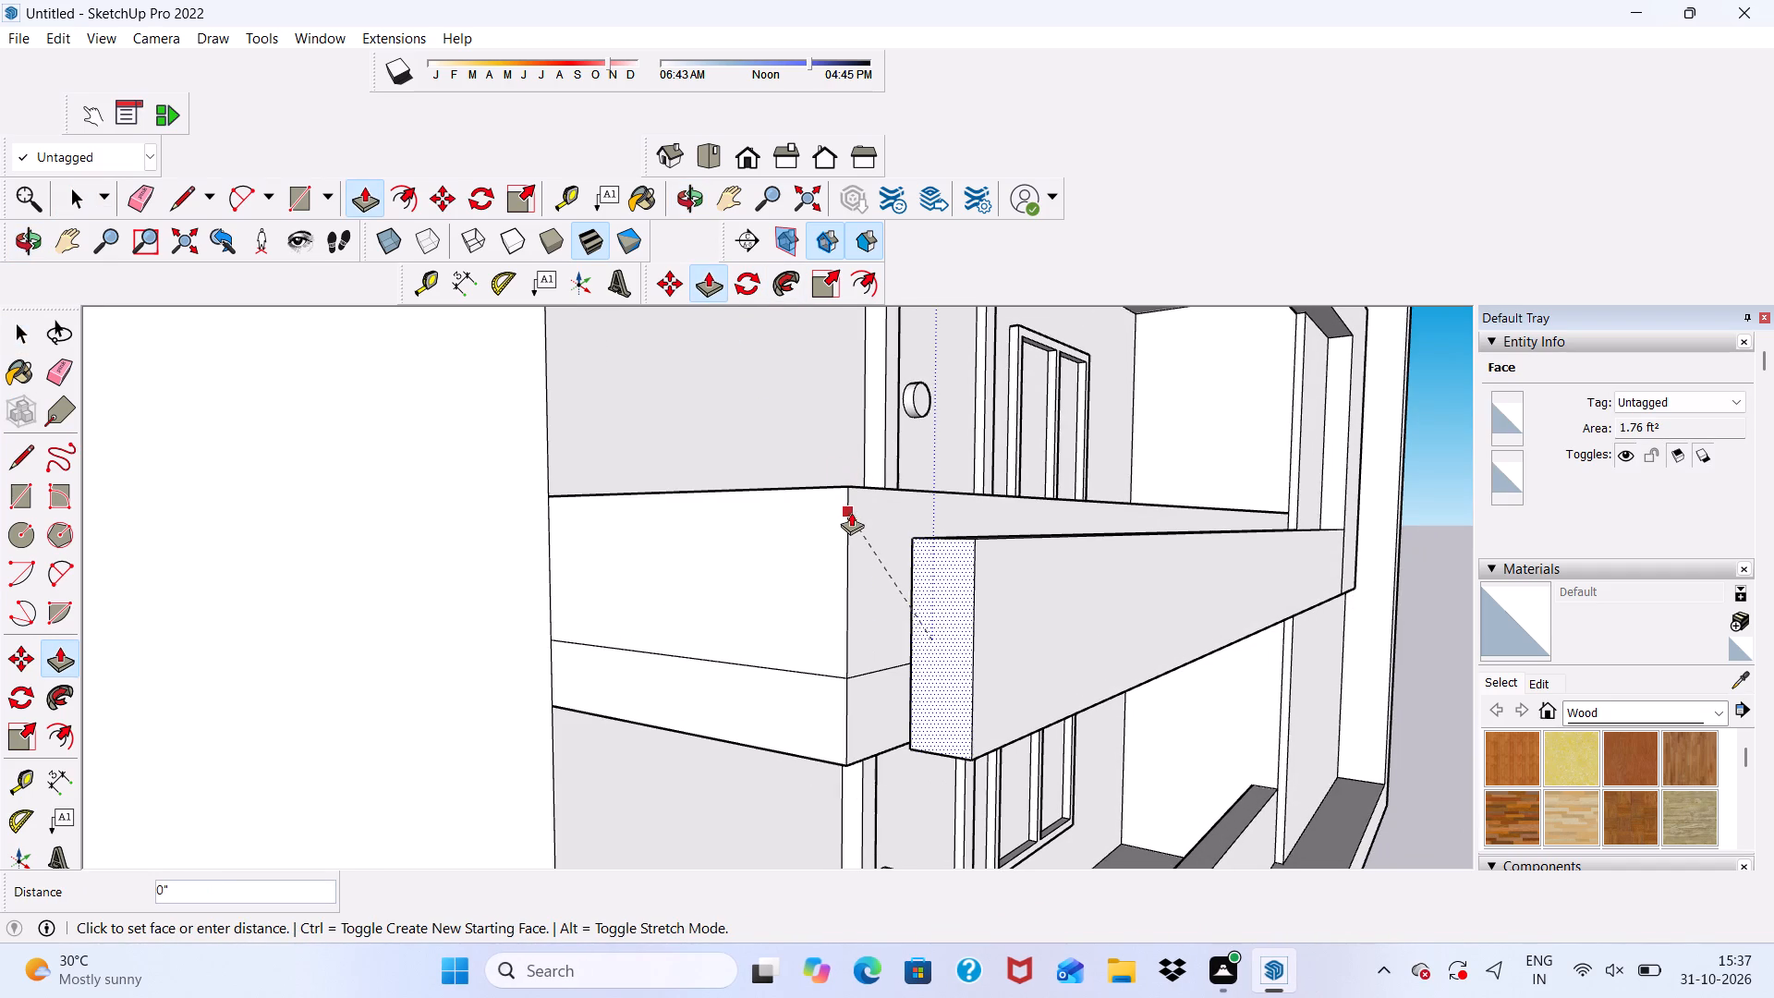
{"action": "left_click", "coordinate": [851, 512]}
Push/Pull the end face of the middle balcony's bar about 1' 2 3/16" further outward, past the balcony's front corner.
{"action": "scroll", "coordinate": [866, 600], "scroll_direction": "down", "scroll_amount": 5}
{"action": "middle_click_drag", "start_coordinate": [923, 768], "coordinate": [586, 772]}
{"action": "scroll", "coordinate": [703, 599], "scroll_direction": "down", "scroll_amount": 12}
{"action": "middle_click_drag", "start_coordinate": [974, 651], "coordinate": [974, 634]}
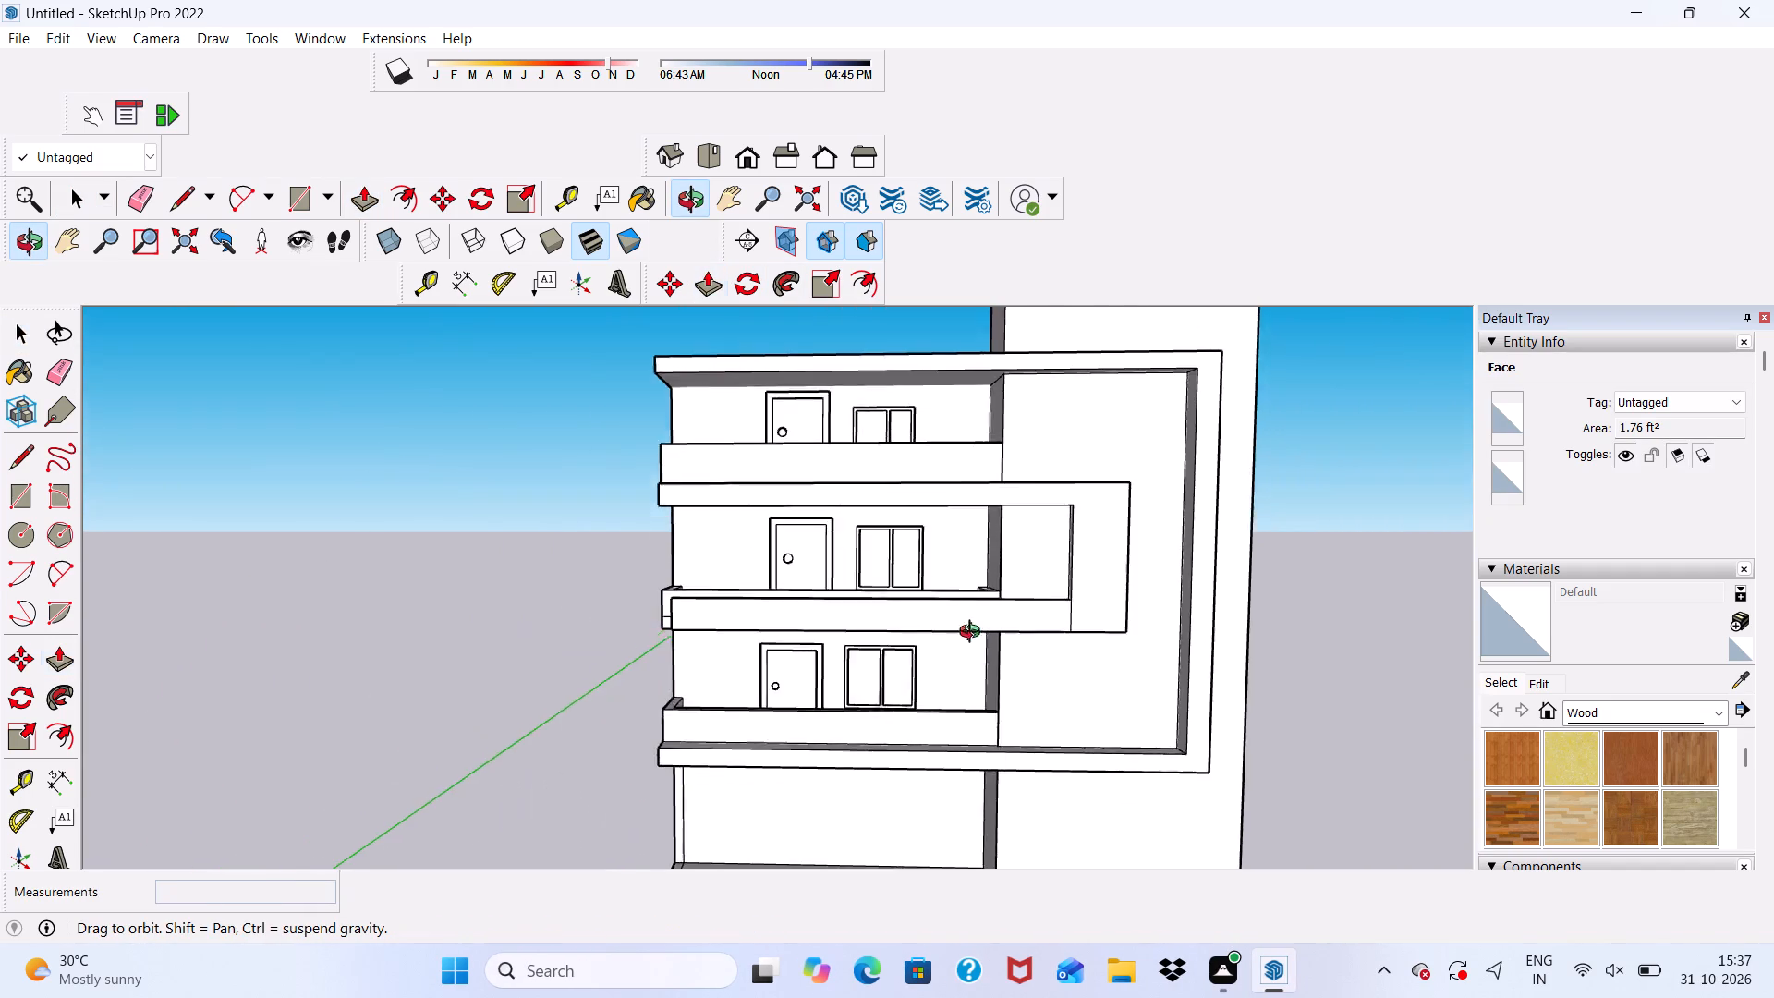
{"action": "middle_click_drag", "start_coordinate": [974, 634], "coordinate": [1336, 667]}
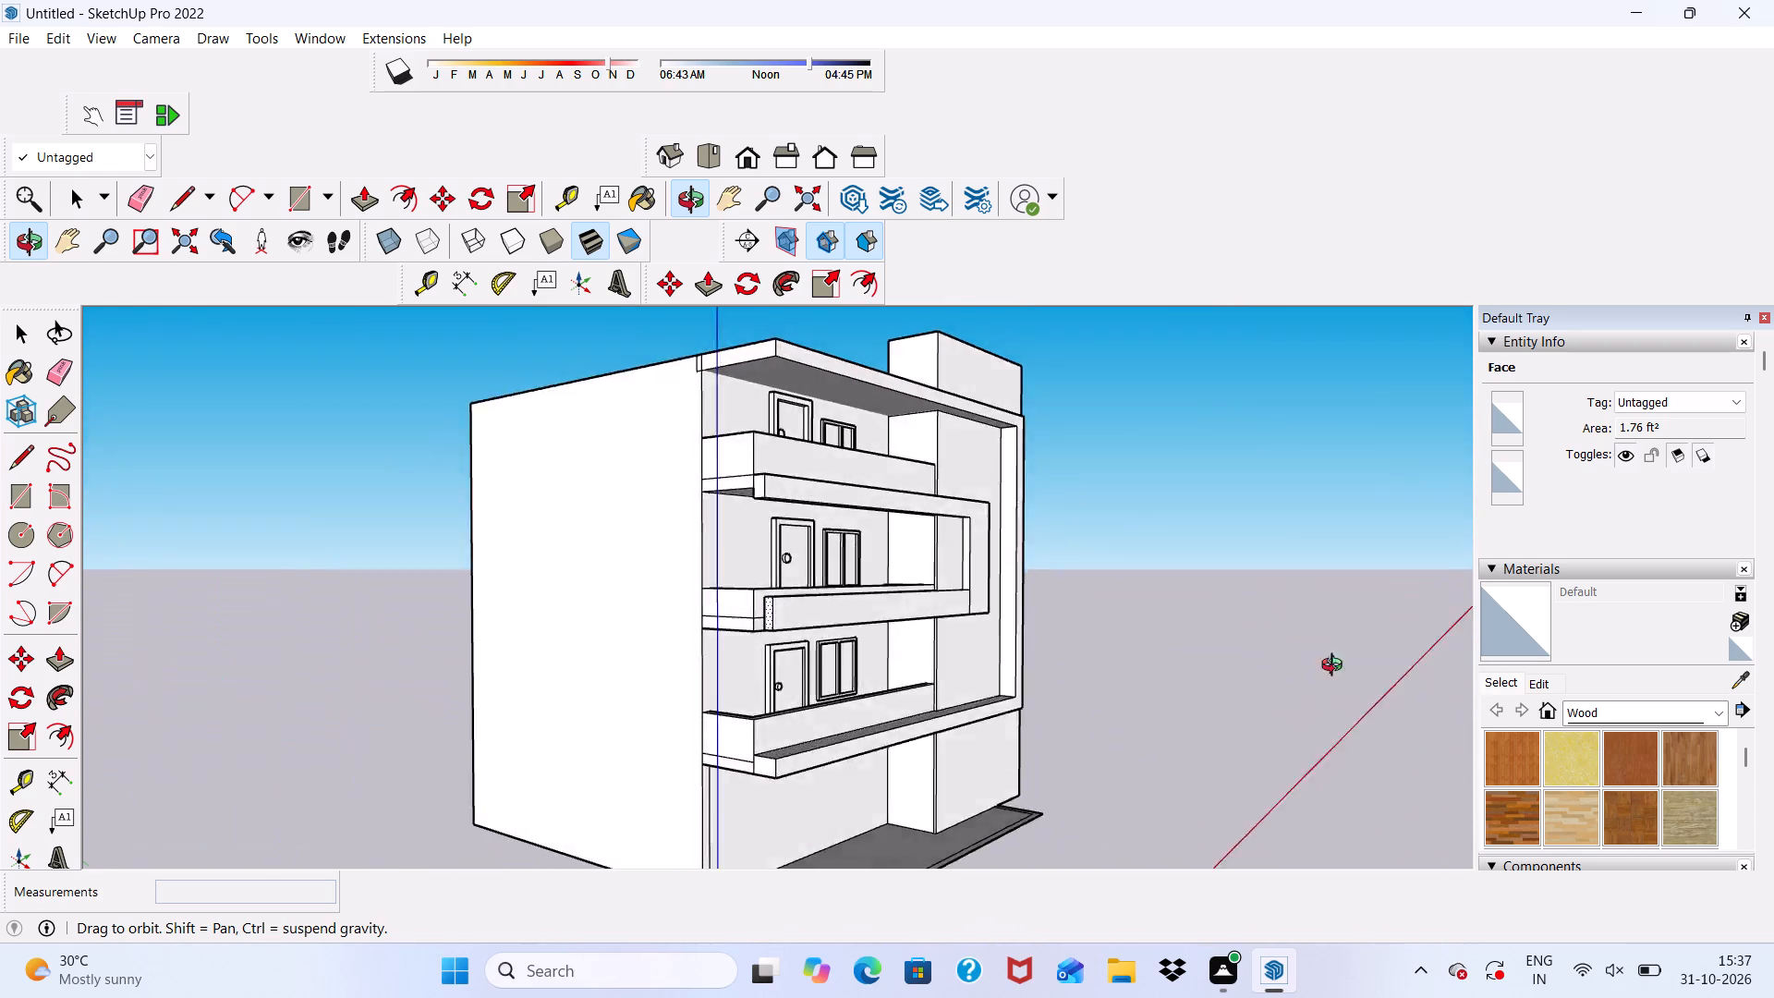
{"action": "middle_click_drag", "start_coordinate": [1336, 667], "coordinate": [1386, 787]}
{"action": "scroll", "coordinate": [888, 667], "scroll_direction": "up", "scroll_amount": 5}
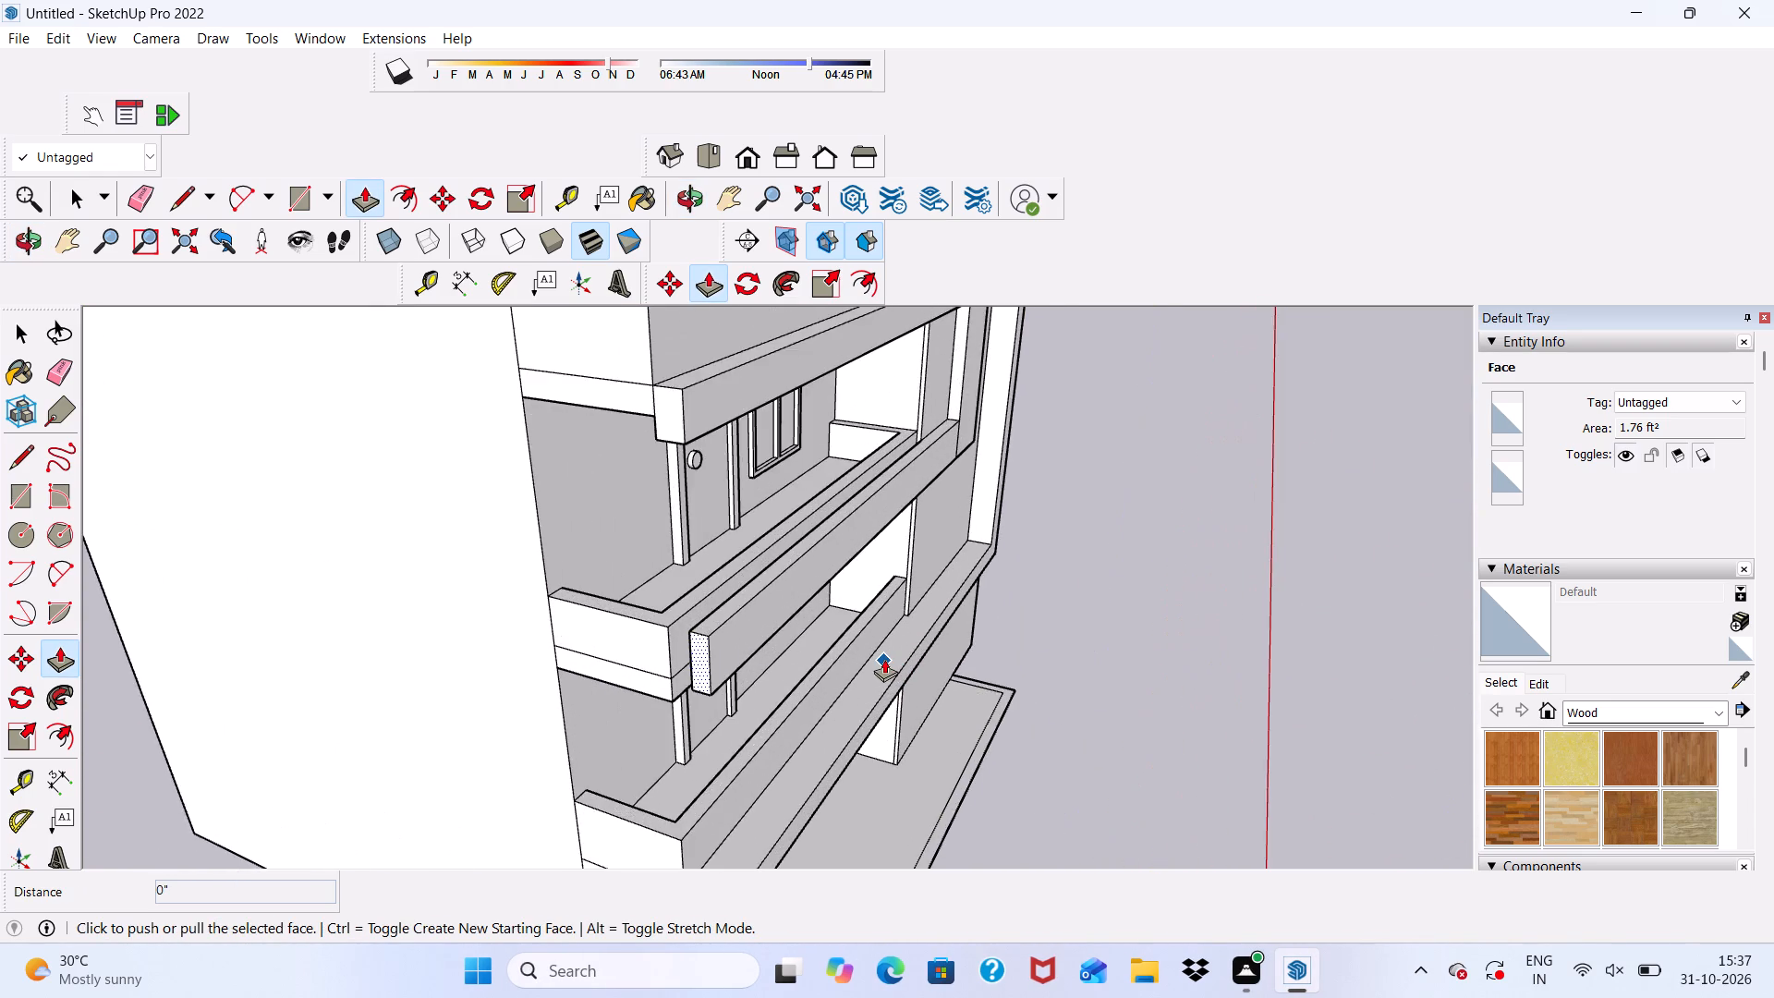
{"action": "scroll", "coordinate": [884, 659], "scroll_direction": "up", "scroll_amount": 10}
{"action": "key", "text": "space"}
{"action": "scroll", "coordinate": [423, 429], "scroll_direction": "down", "scroll_amount": 5}
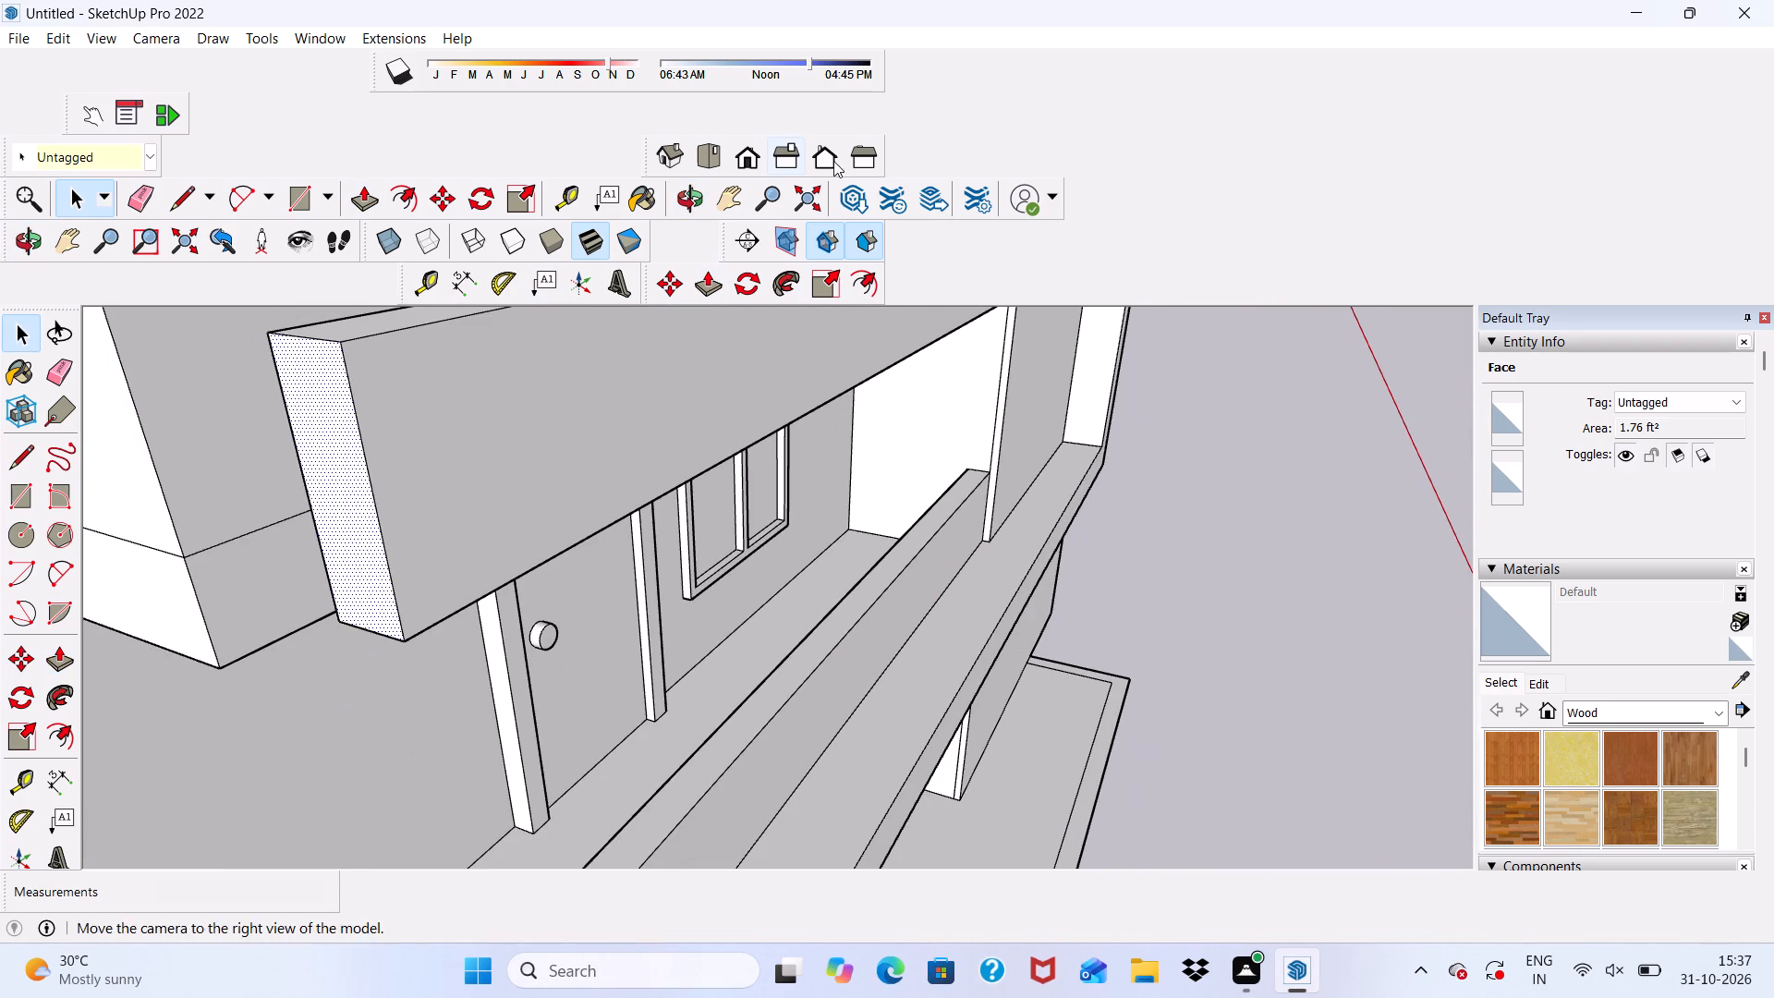
{"action": "scroll", "coordinate": [834, 187], "scroll_direction": "down", "scroll_amount": 4}
{"action": "left_click", "coordinate": [709, 274]}
{"action": "scroll", "coordinate": [741, 411], "scroll_direction": "down", "scroll_amount": 5}
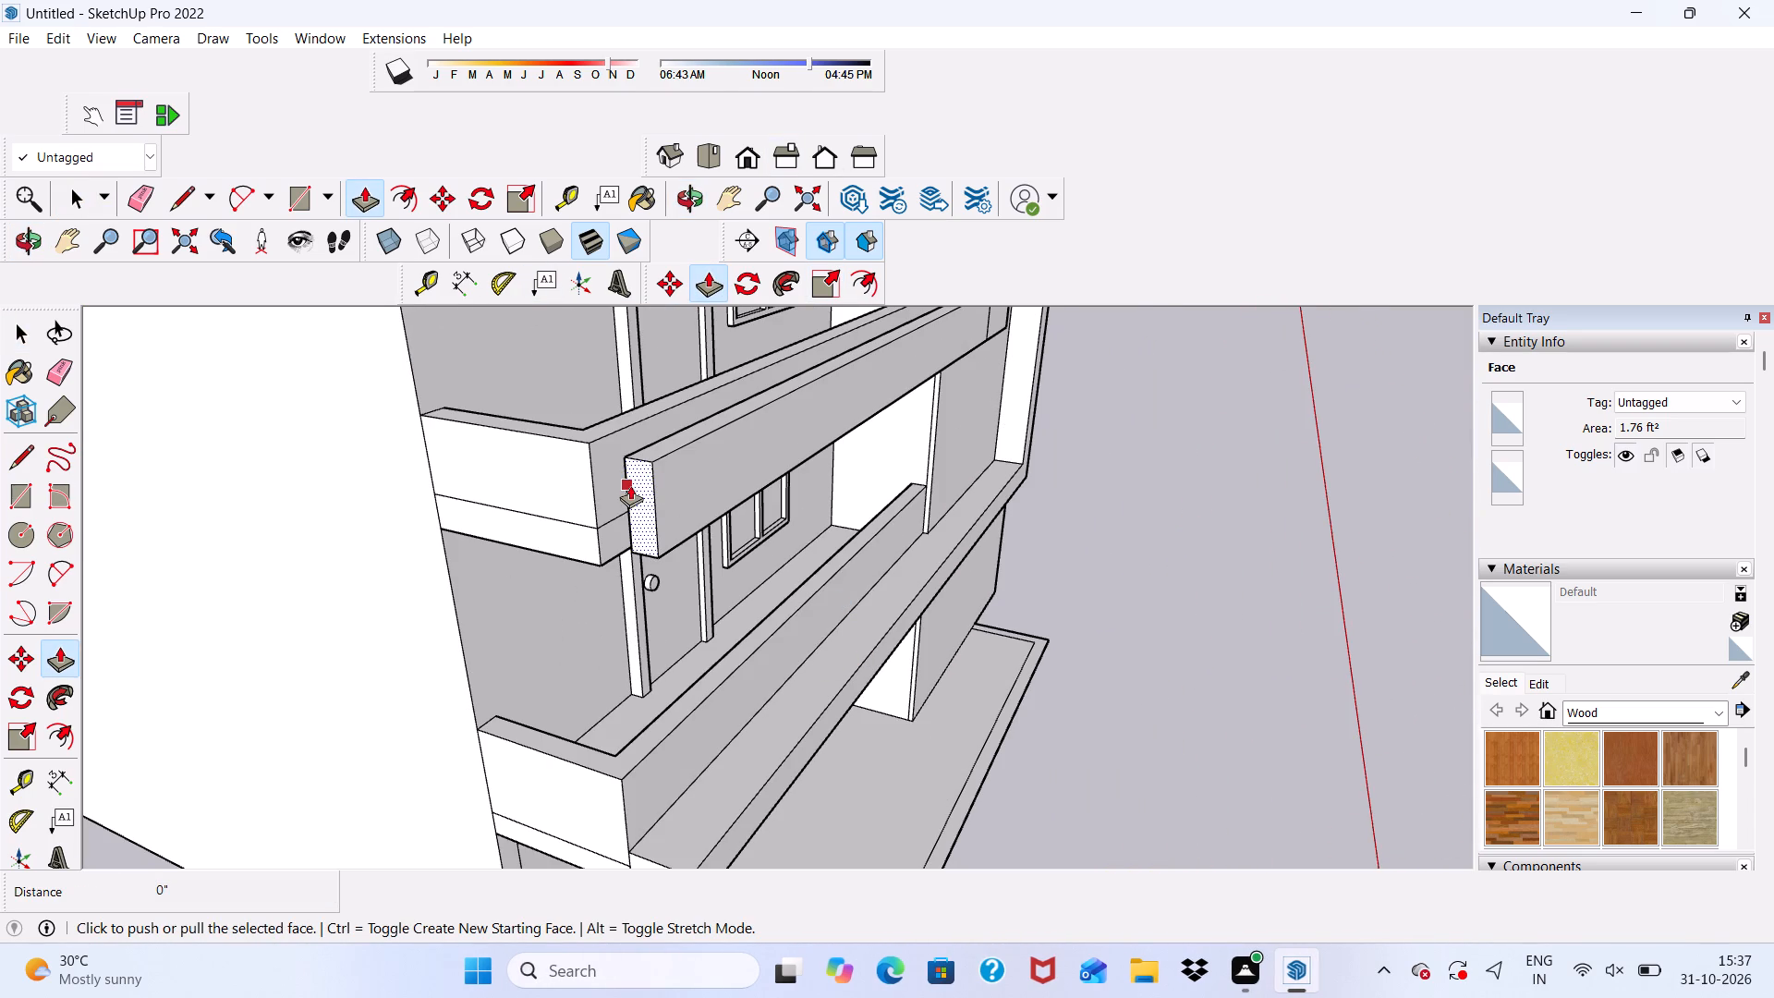
{"action": "left_click", "coordinate": [631, 486]}
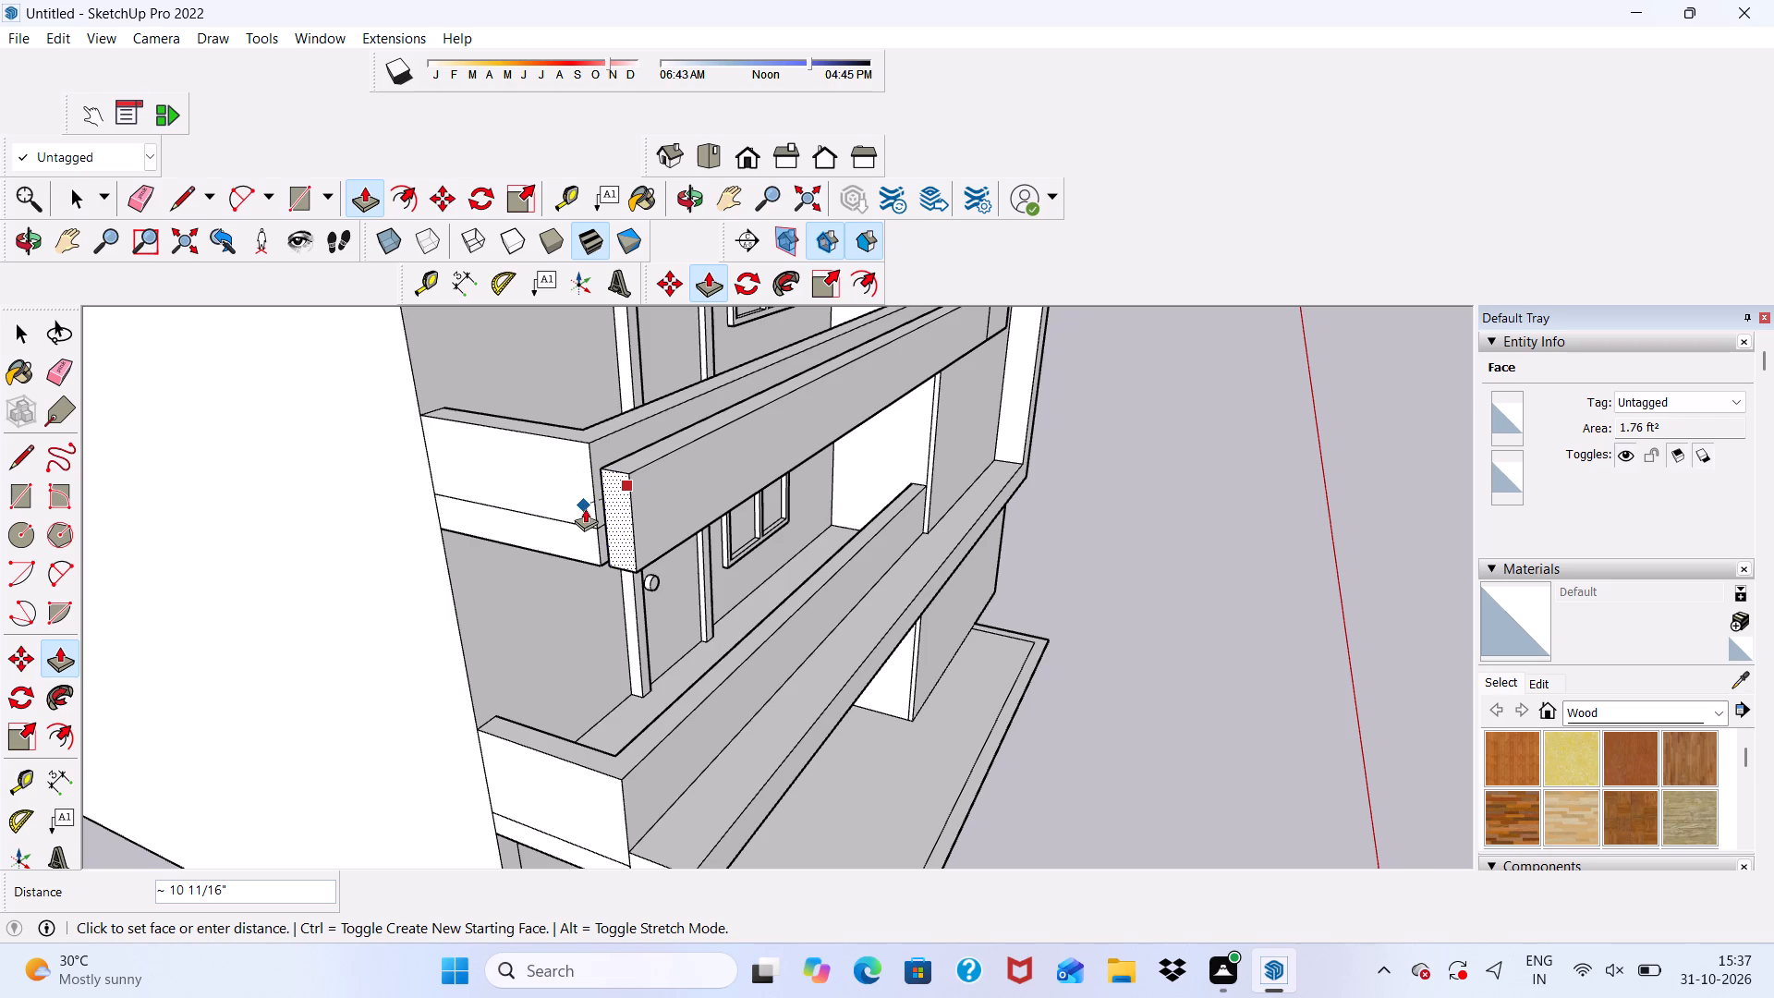
{"action": "scroll", "coordinate": [592, 560], "scroll_direction": "up", "scroll_amount": 5}
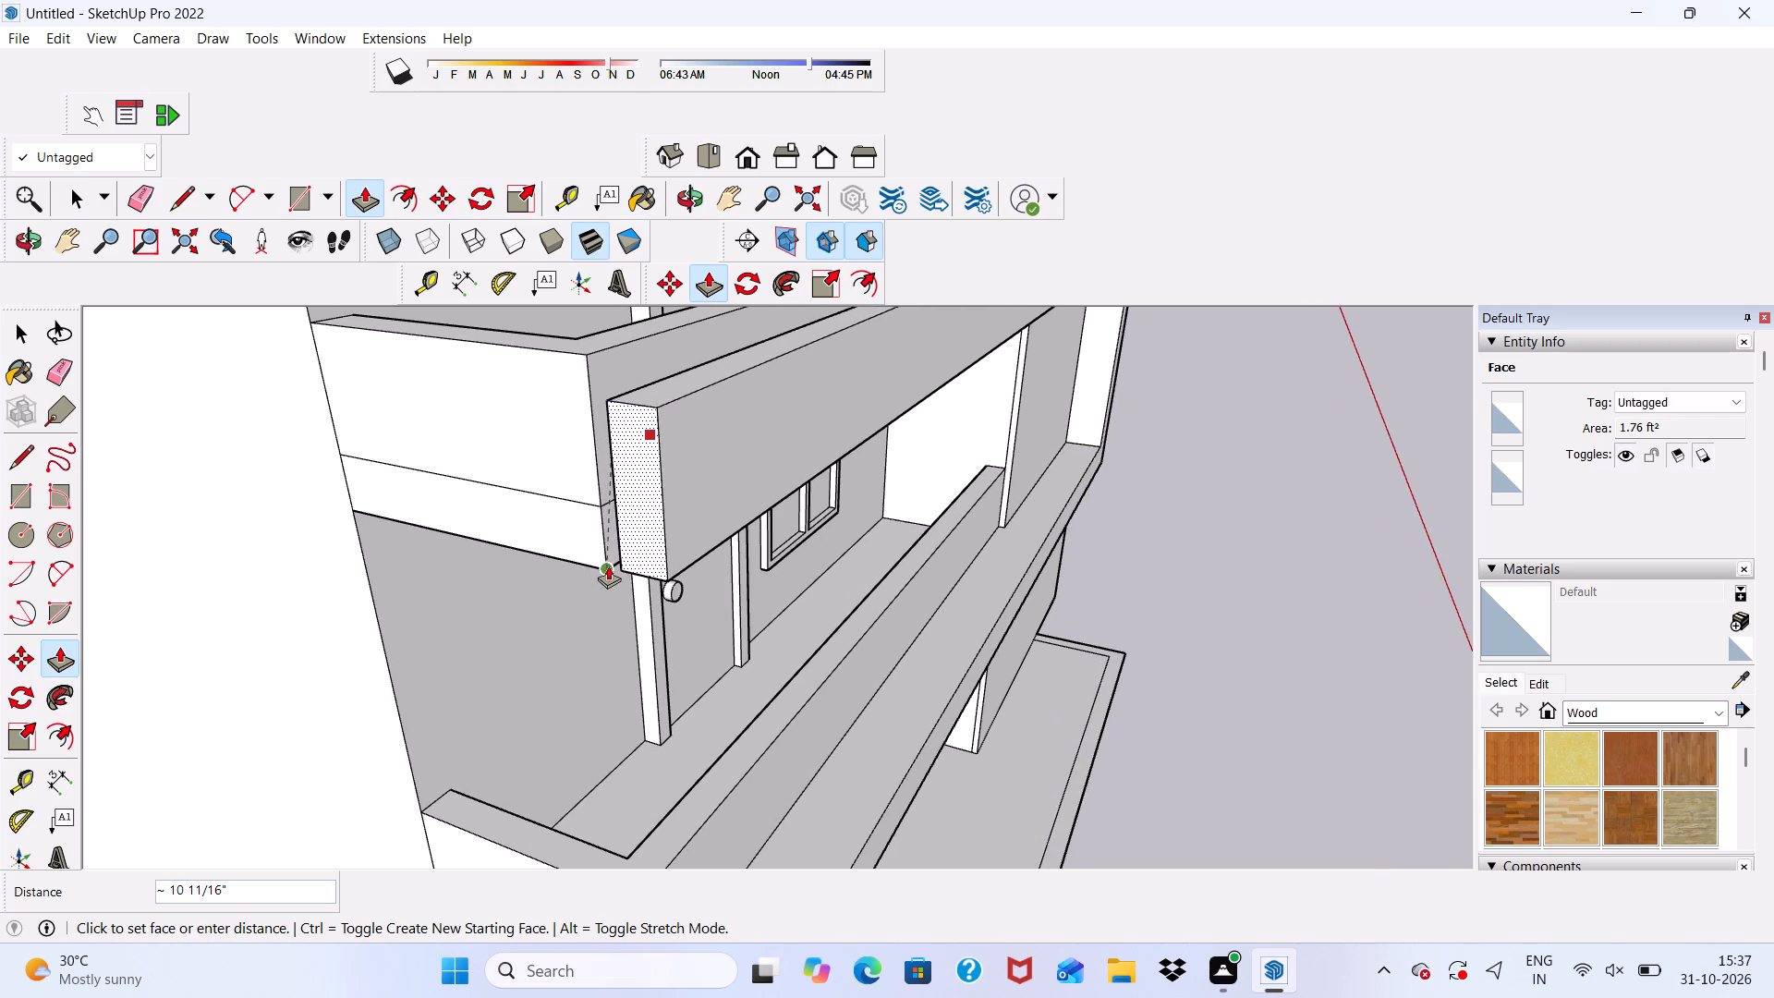
{"action": "left_click", "coordinate": [578, 416]}
{"action": "scroll", "coordinate": [582, 414], "scroll_direction": "down", "scroll_amount": 4}
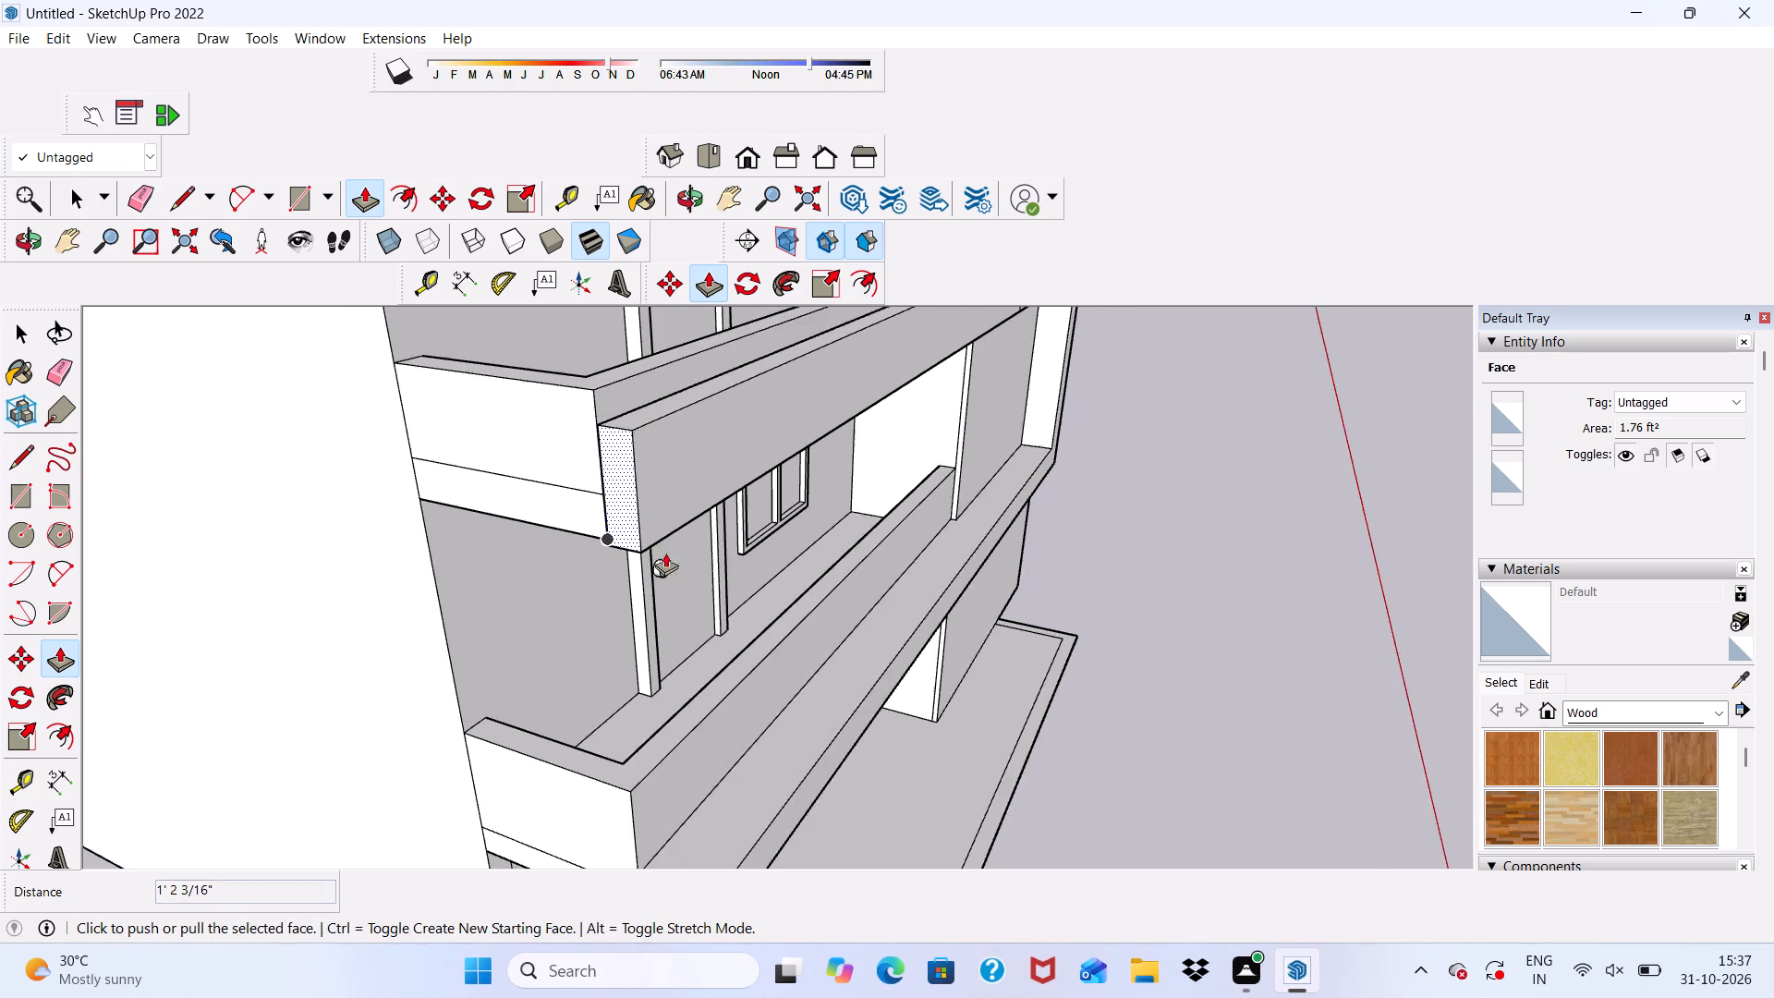
{"action": "middle_click_drag", "start_coordinate": [665, 553], "coordinate": [404, 495]}
{"action": "scroll", "coordinate": [459, 481], "scroll_direction": "down", "scroll_amount": 7}
{"action": "middle_click_drag", "start_coordinate": [806, 648], "coordinate": [690, 657]}
{"action": "key", "text": "space"}
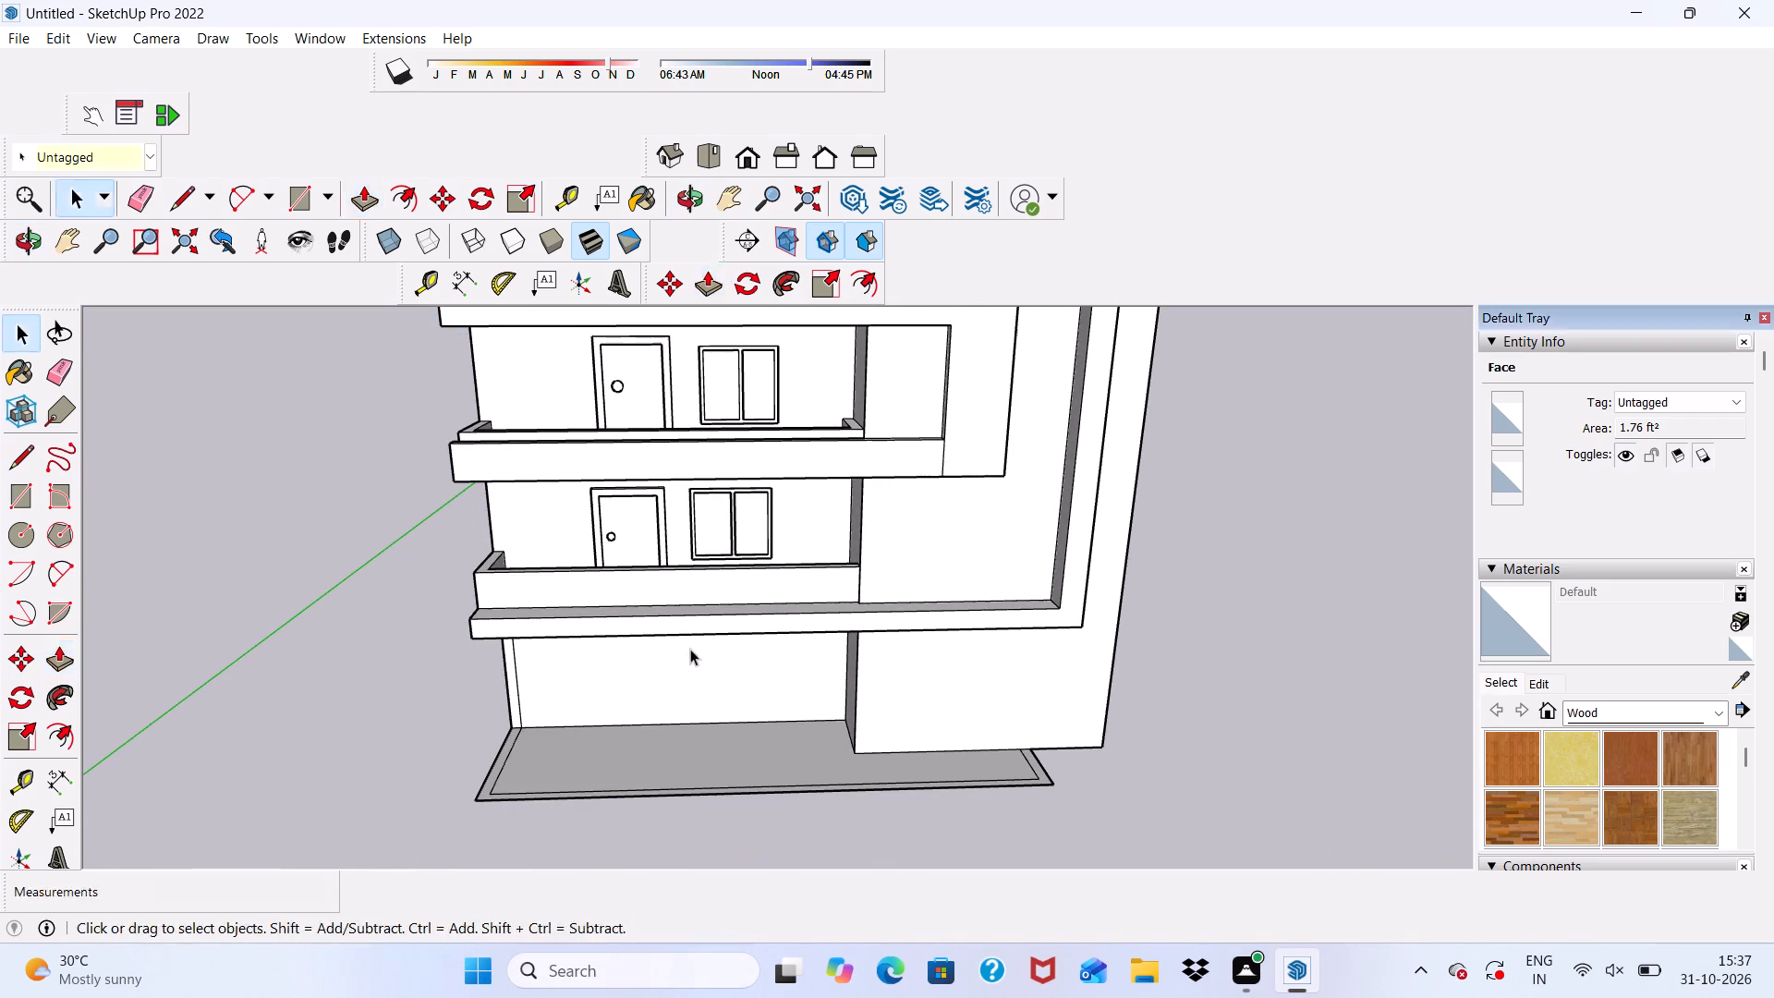
Erase the seam edge between the middle balcony's bar and the hanging leg on the band's front face.
{"action": "scroll", "coordinate": [682, 591], "scroll_direction": "down", "scroll_amount": 4}
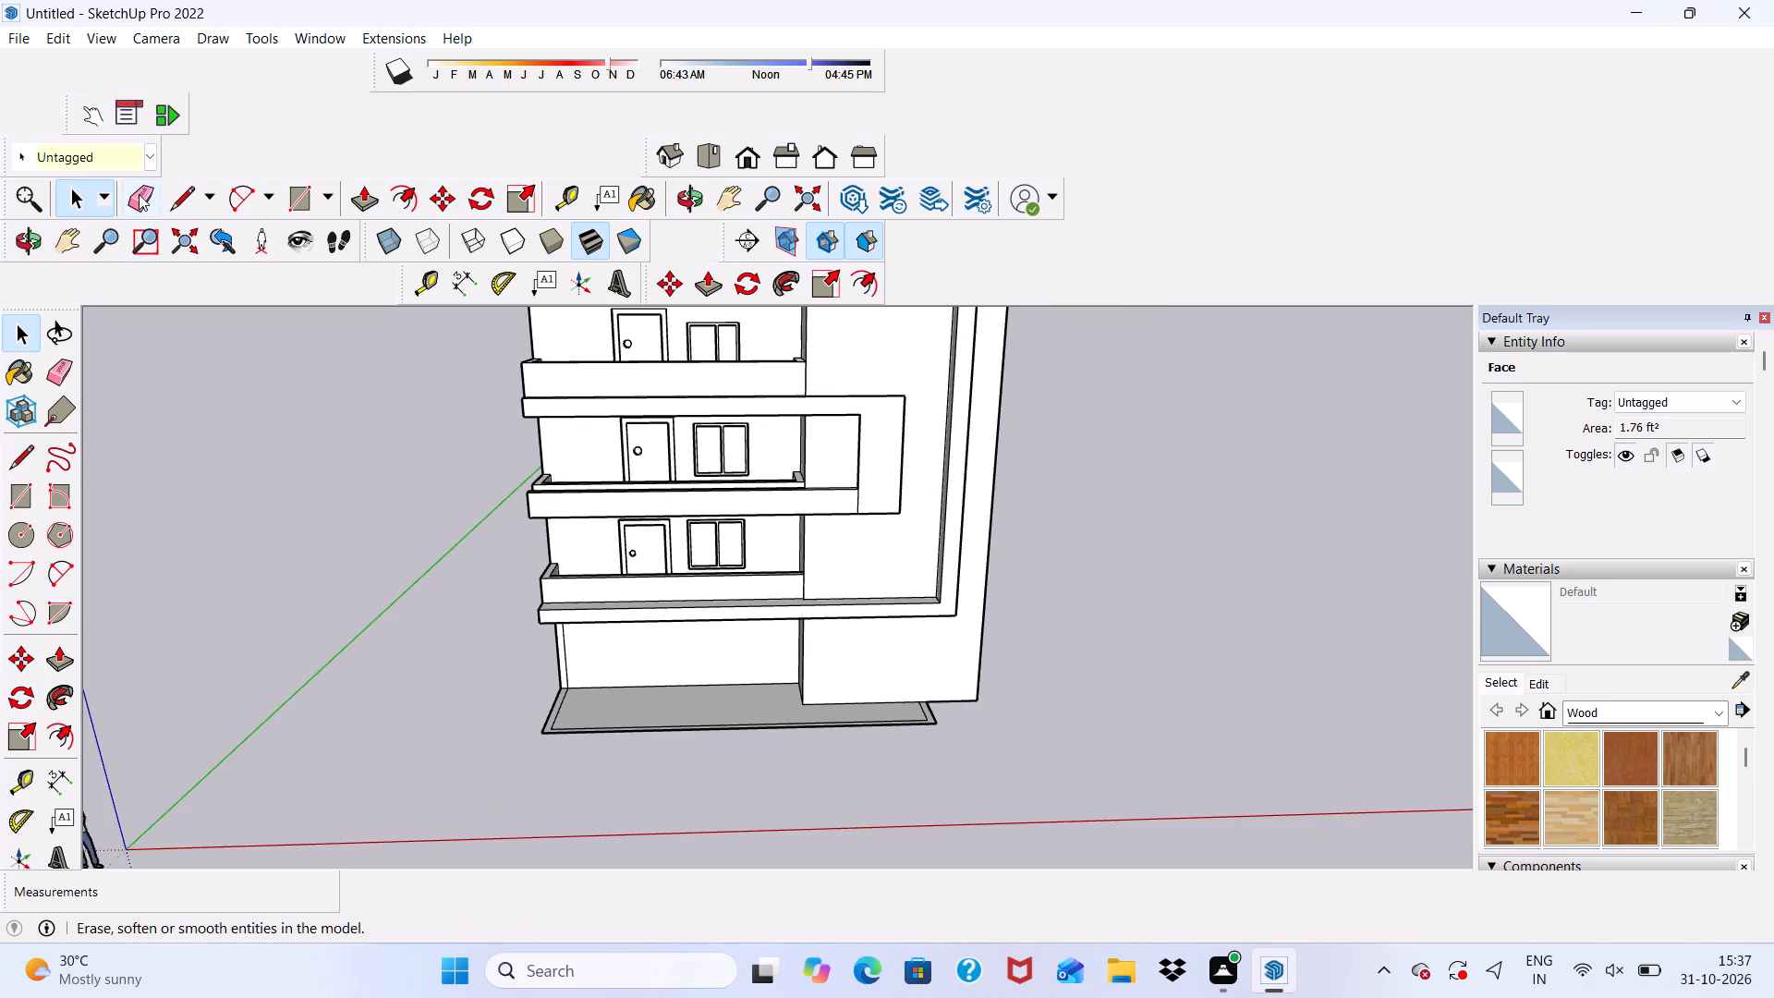
{"action": "left_click", "coordinate": [139, 194]}
{"action": "scroll", "coordinate": [894, 499], "scroll_direction": "up", "scroll_amount": 8}
{"action": "left_click_drag", "start_coordinate": [836, 498], "coordinate": [815, 512]}
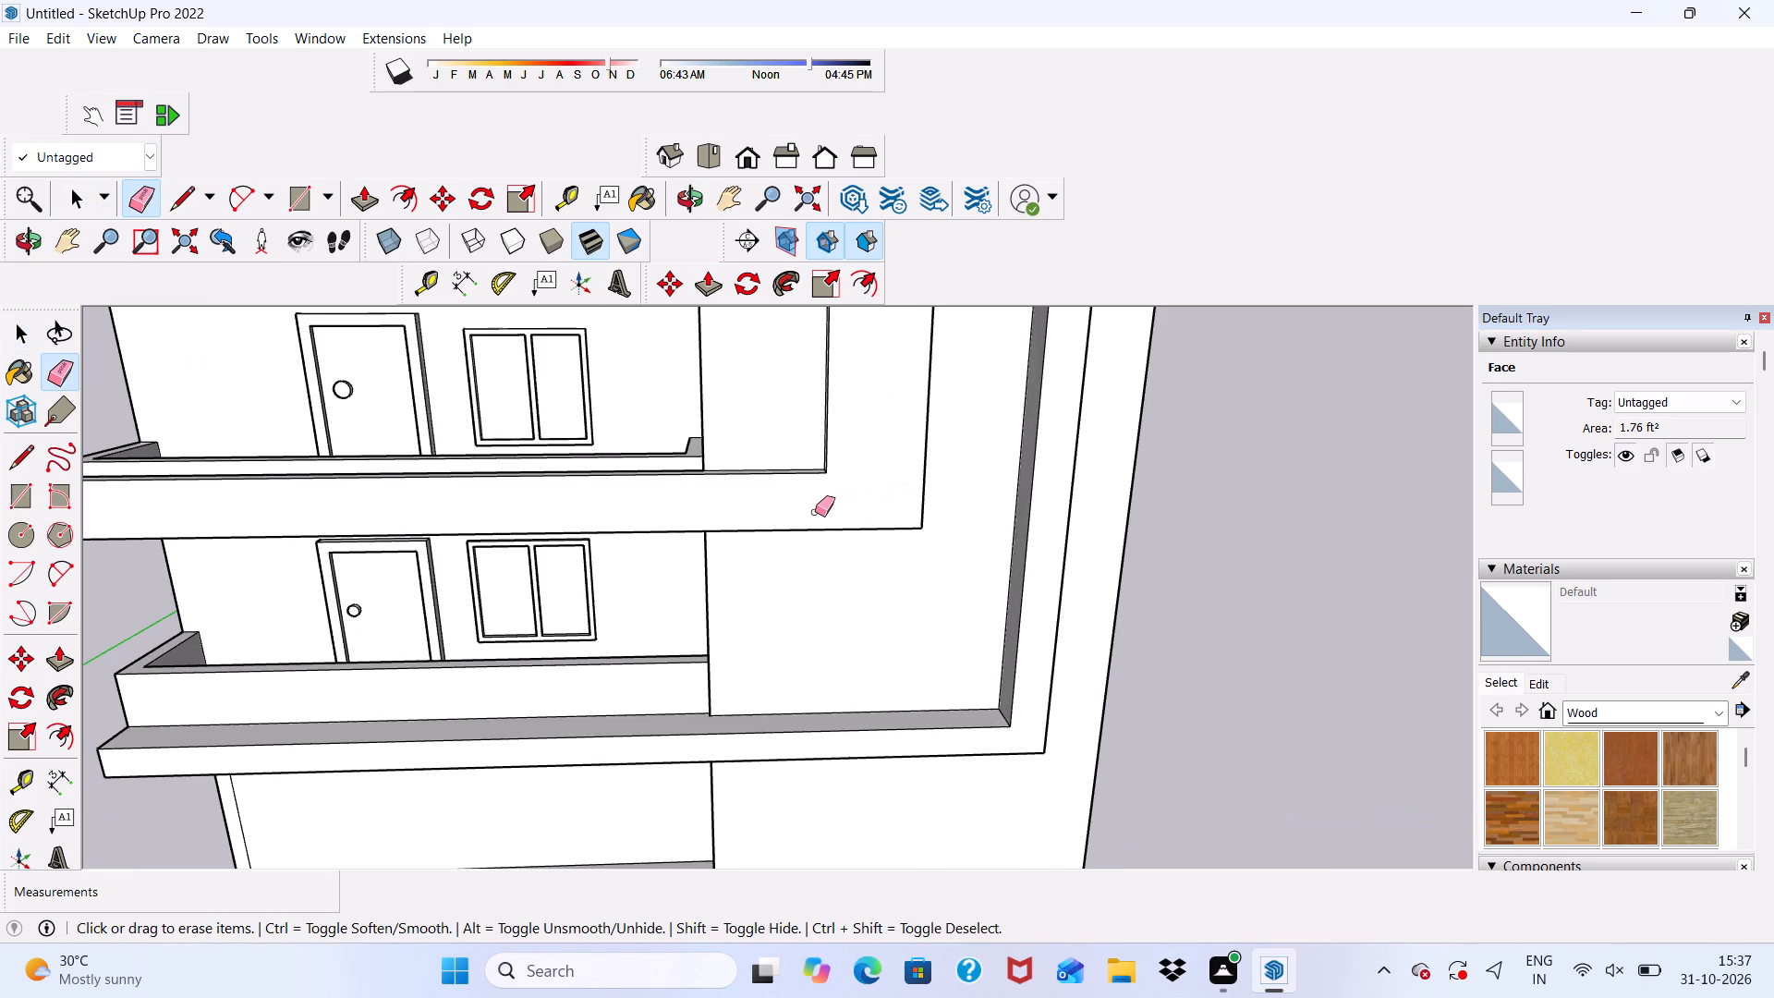
{"action": "scroll", "coordinate": [814, 505], "scroll_direction": "up", "scroll_amount": 5}
{"action": "middle_click_drag", "start_coordinate": [816, 456], "coordinate": [847, 527]}
{"action": "scroll", "coordinate": [847, 527], "scroll_direction": "up", "scroll_amount": 4}
{"action": "scroll", "coordinate": [836, 482], "scroll_direction": "down", "scroll_amount": 13}
{"action": "middle_click_drag", "start_coordinate": [839, 661], "coordinate": [838, 662]}
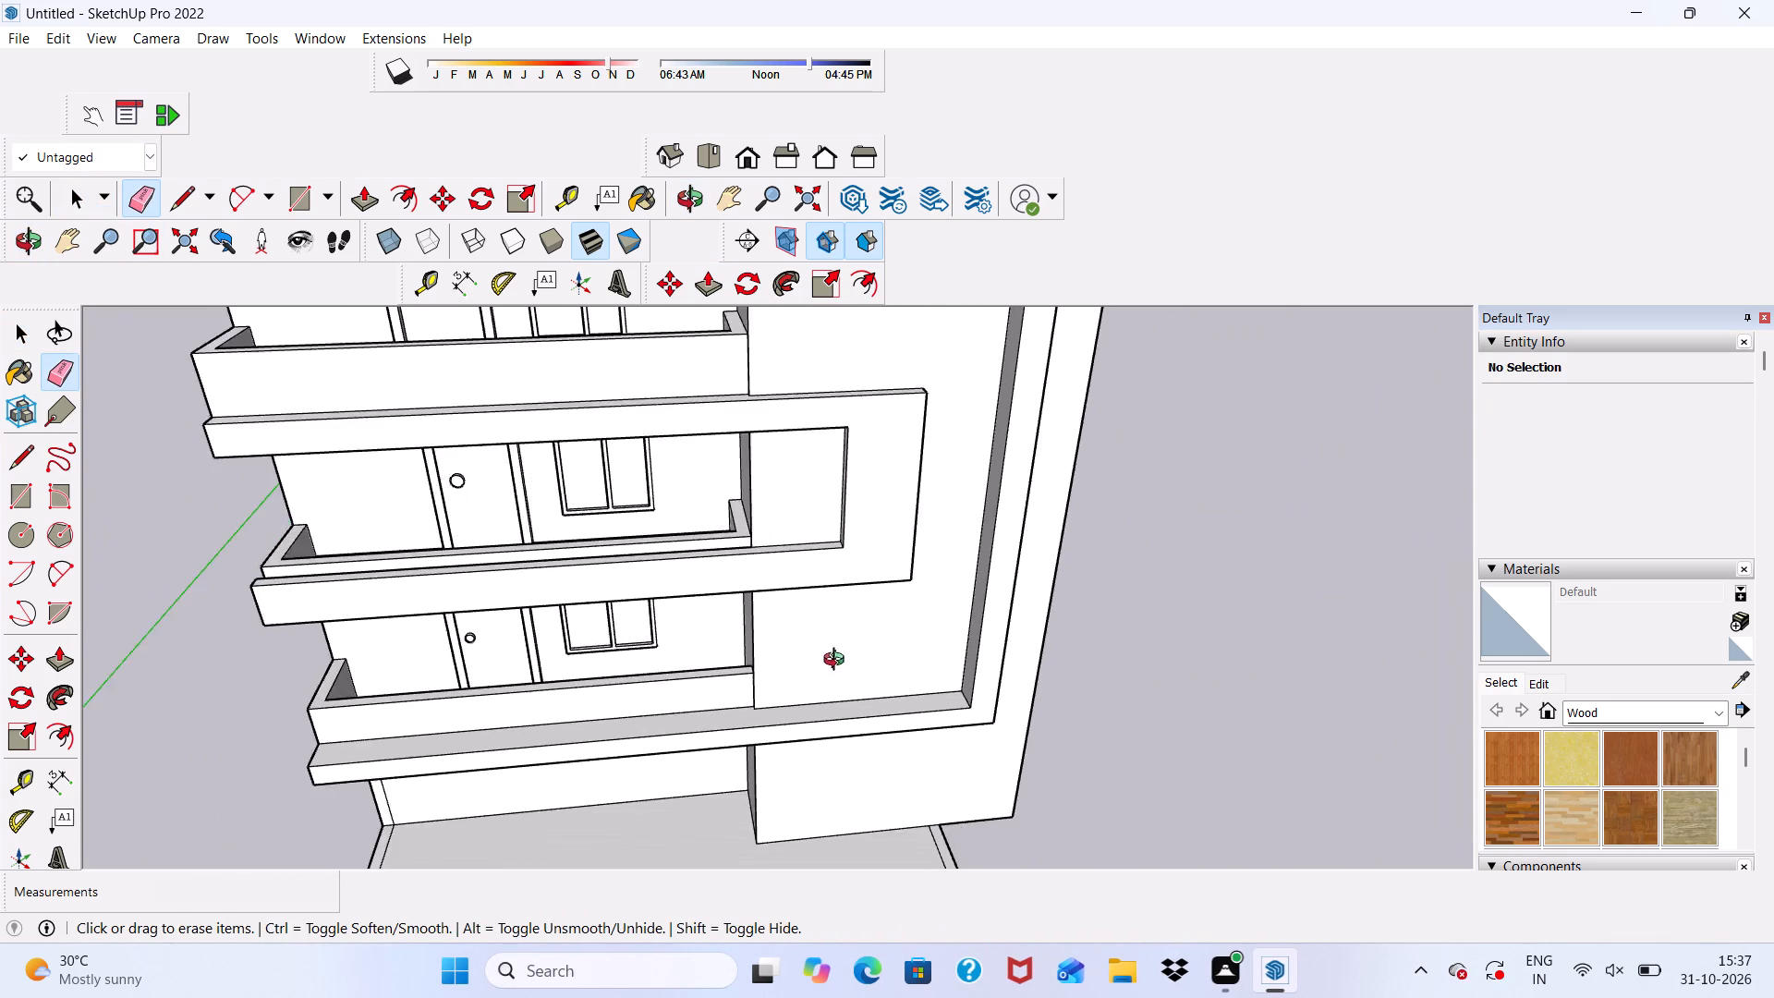
{"action": "middle_click_drag", "start_coordinate": [838, 662], "coordinate": [818, 536]}
{"action": "scroll", "coordinate": [813, 520], "scroll_direction": "up", "scroll_amount": 1}
{"action": "scroll", "coordinate": [797, 505], "scroll_direction": "down", "scroll_amount": 5}
{"action": "middle_click_drag", "start_coordinate": [737, 620], "coordinate": [708, 572]}
{"action": "key", "text": "space"}
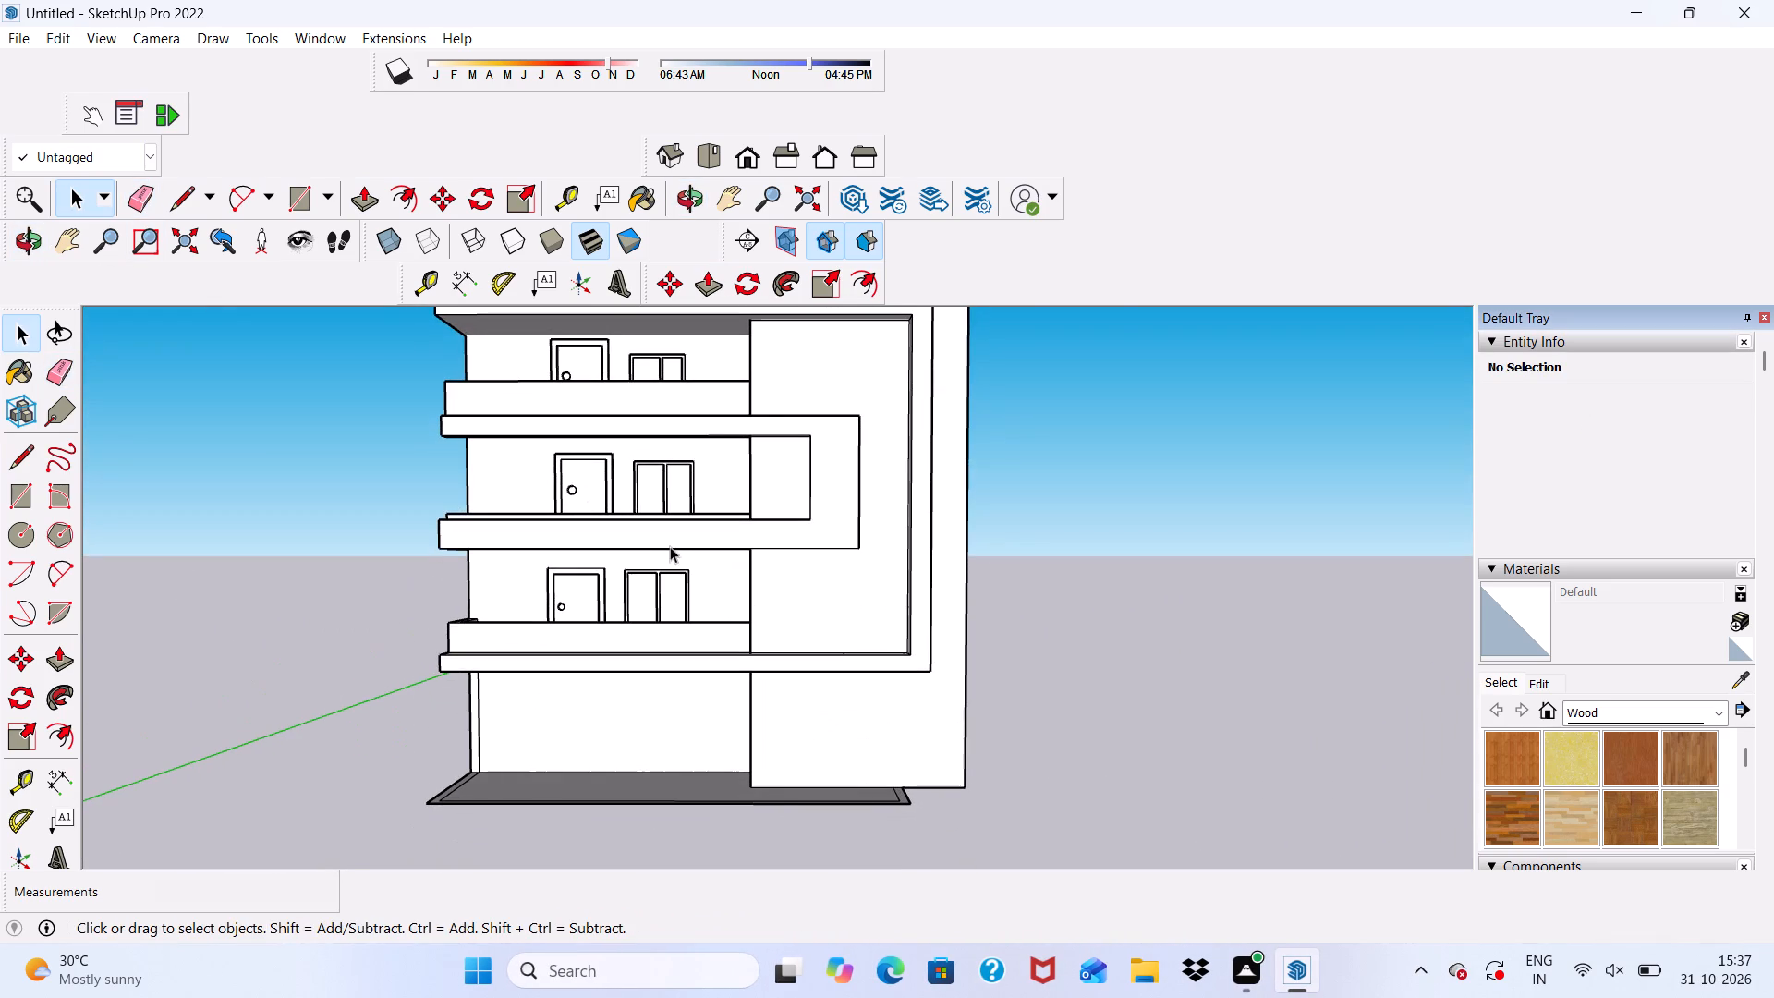
Examine the facade's wrapped bands and balconies from the front at close and full-building distance.
{"action": "scroll", "coordinate": [582, 490], "scroll_direction": "up", "scroll_amount": 3}
{"action": "scroll", "coordinate": [582, 497], "scroll_direction": "down", "scroll_amount": 1}
{"action": "middle_click_drag", "start_coordinate": [582, 497], "coordinate": [564, 612]}
{"action": "scroll", "coordinate": [495, 582], "scroll_direction": "up", "scroll_amount": 9}
{"action": "middle_click_drag", "start_coordinate": [444, 546], "coordinate": [468, 449]}
{"action": "scroll", "coordinate": [469, 461], "scroll_direction": "down", "scroll_amount": 10}
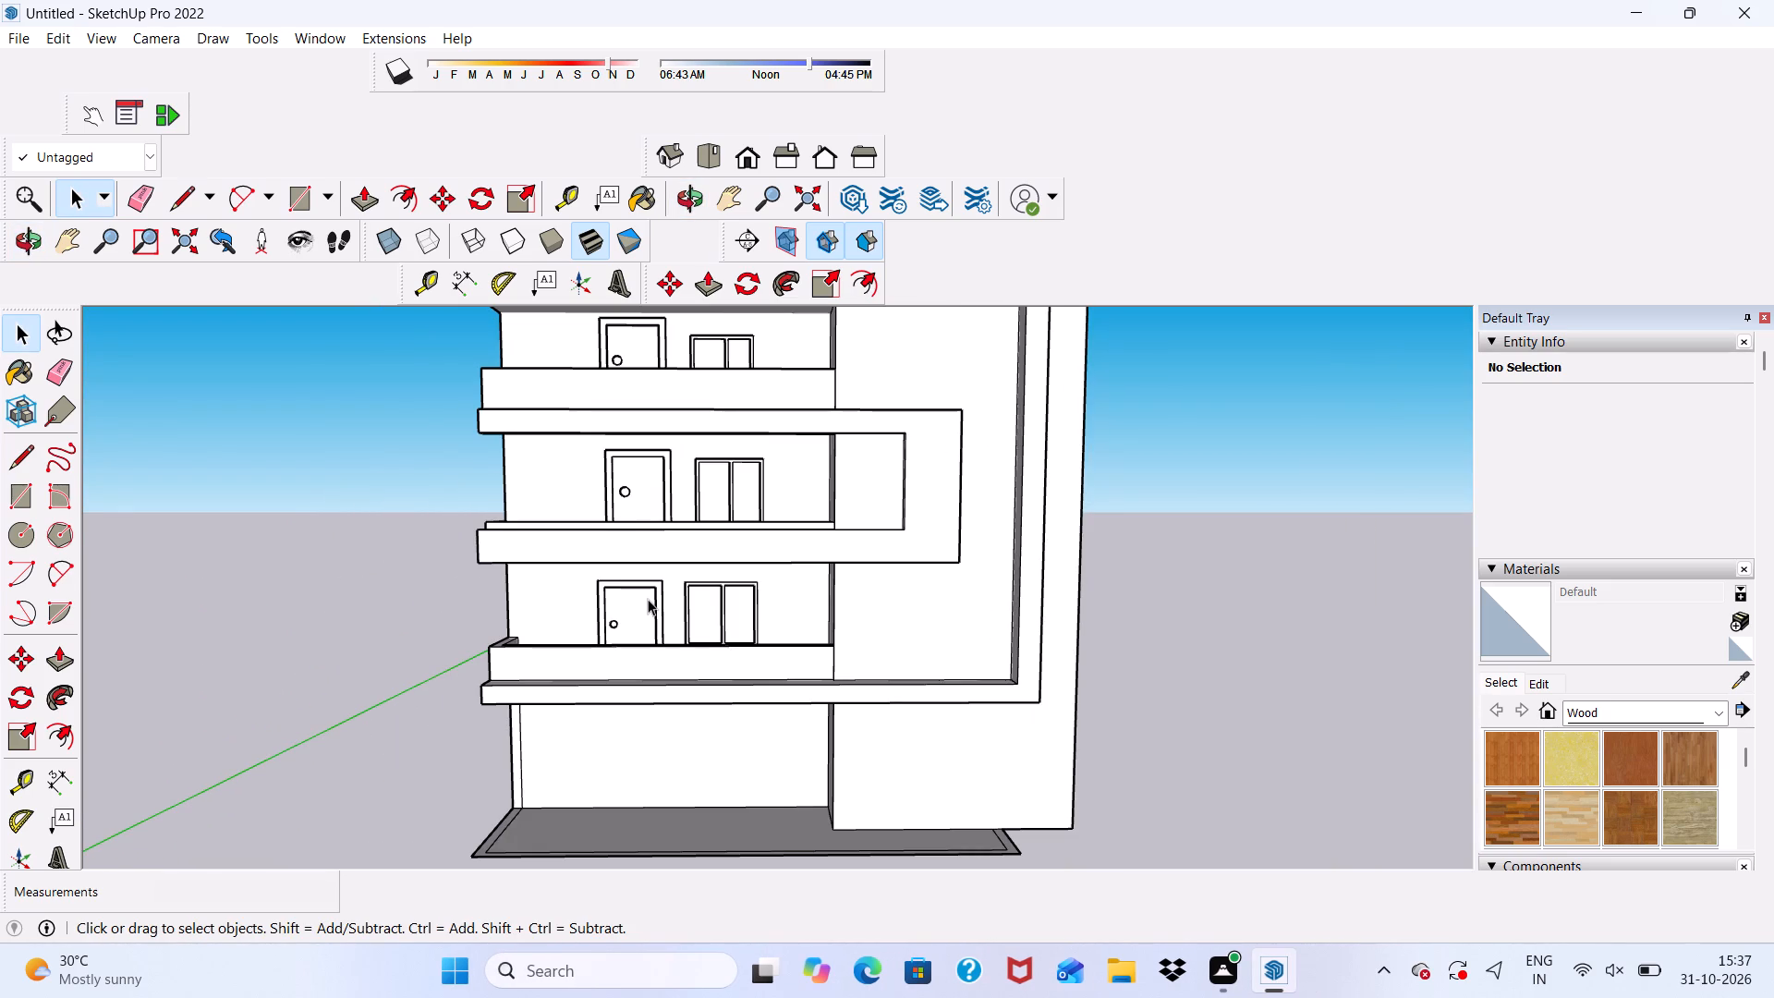
{"action": "scroll", "coordinate": [650, 592], "scroll_direction": "down", "scroll_amount": 3}
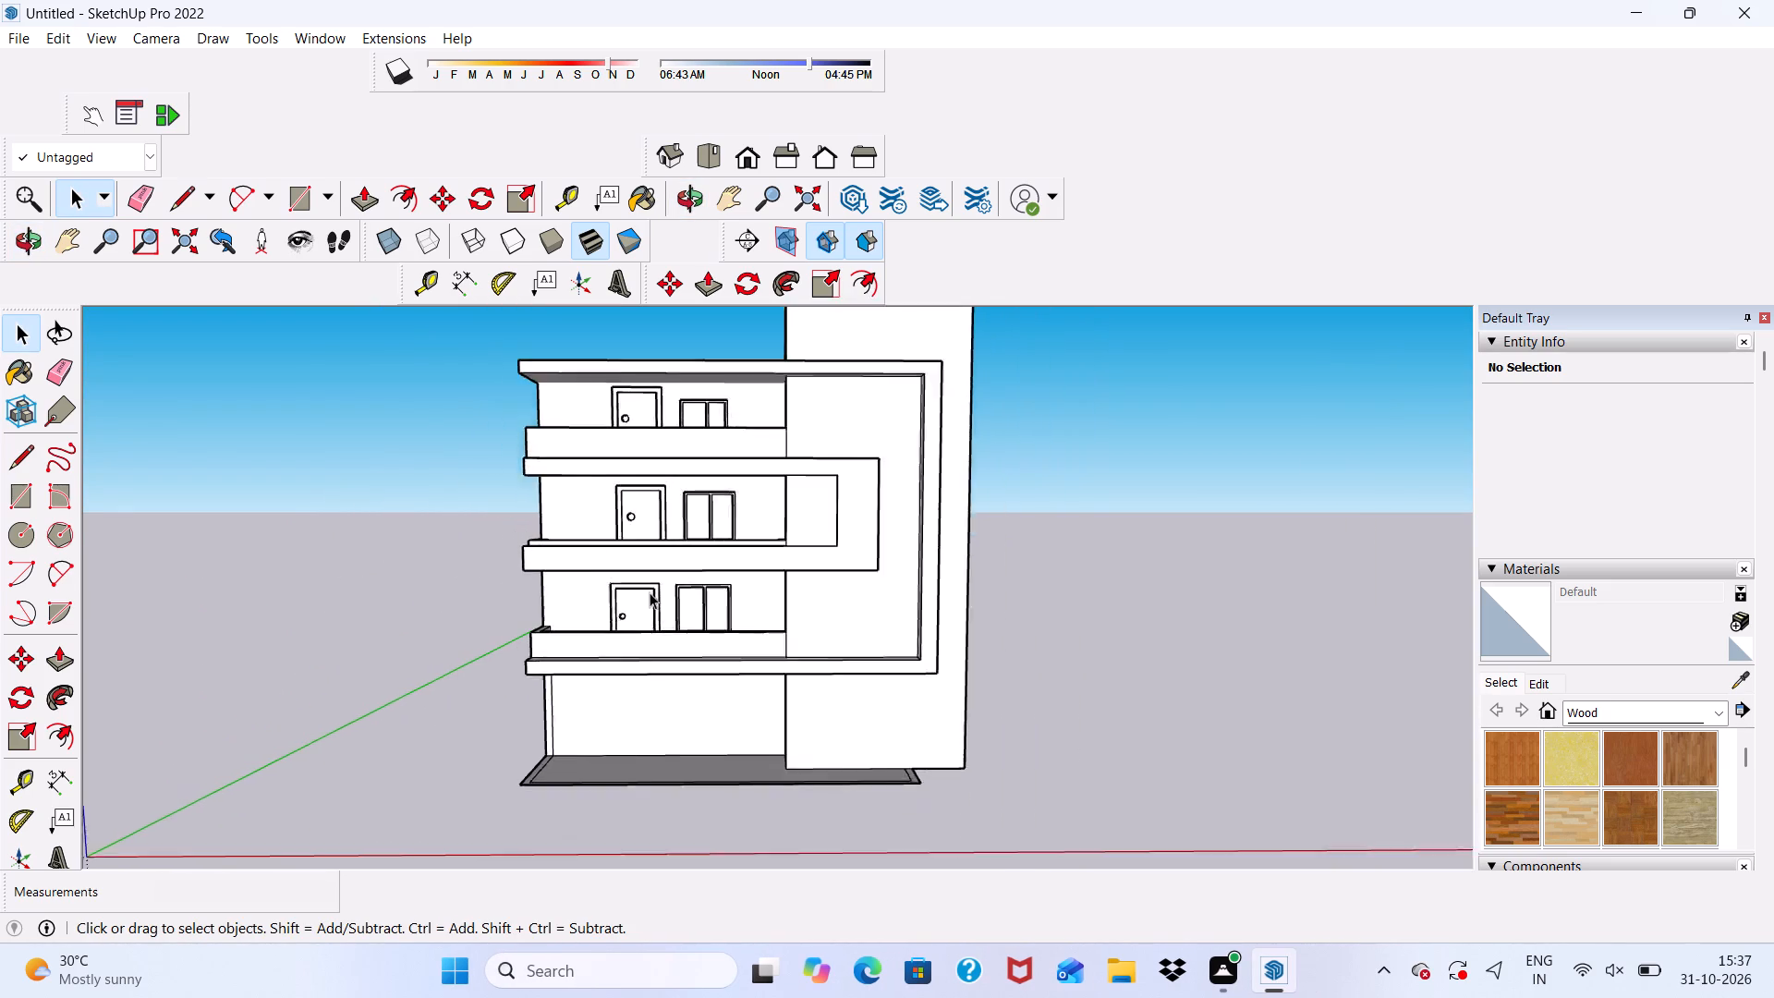
{"action": "scroll", "coordinate": [650, 592], "scroll_direction": "down", "scroll_amount": 2}
{"action": "scroll", "coordinate": [687, 463], "scroll_direction": "up", "scroll_amount": 4}
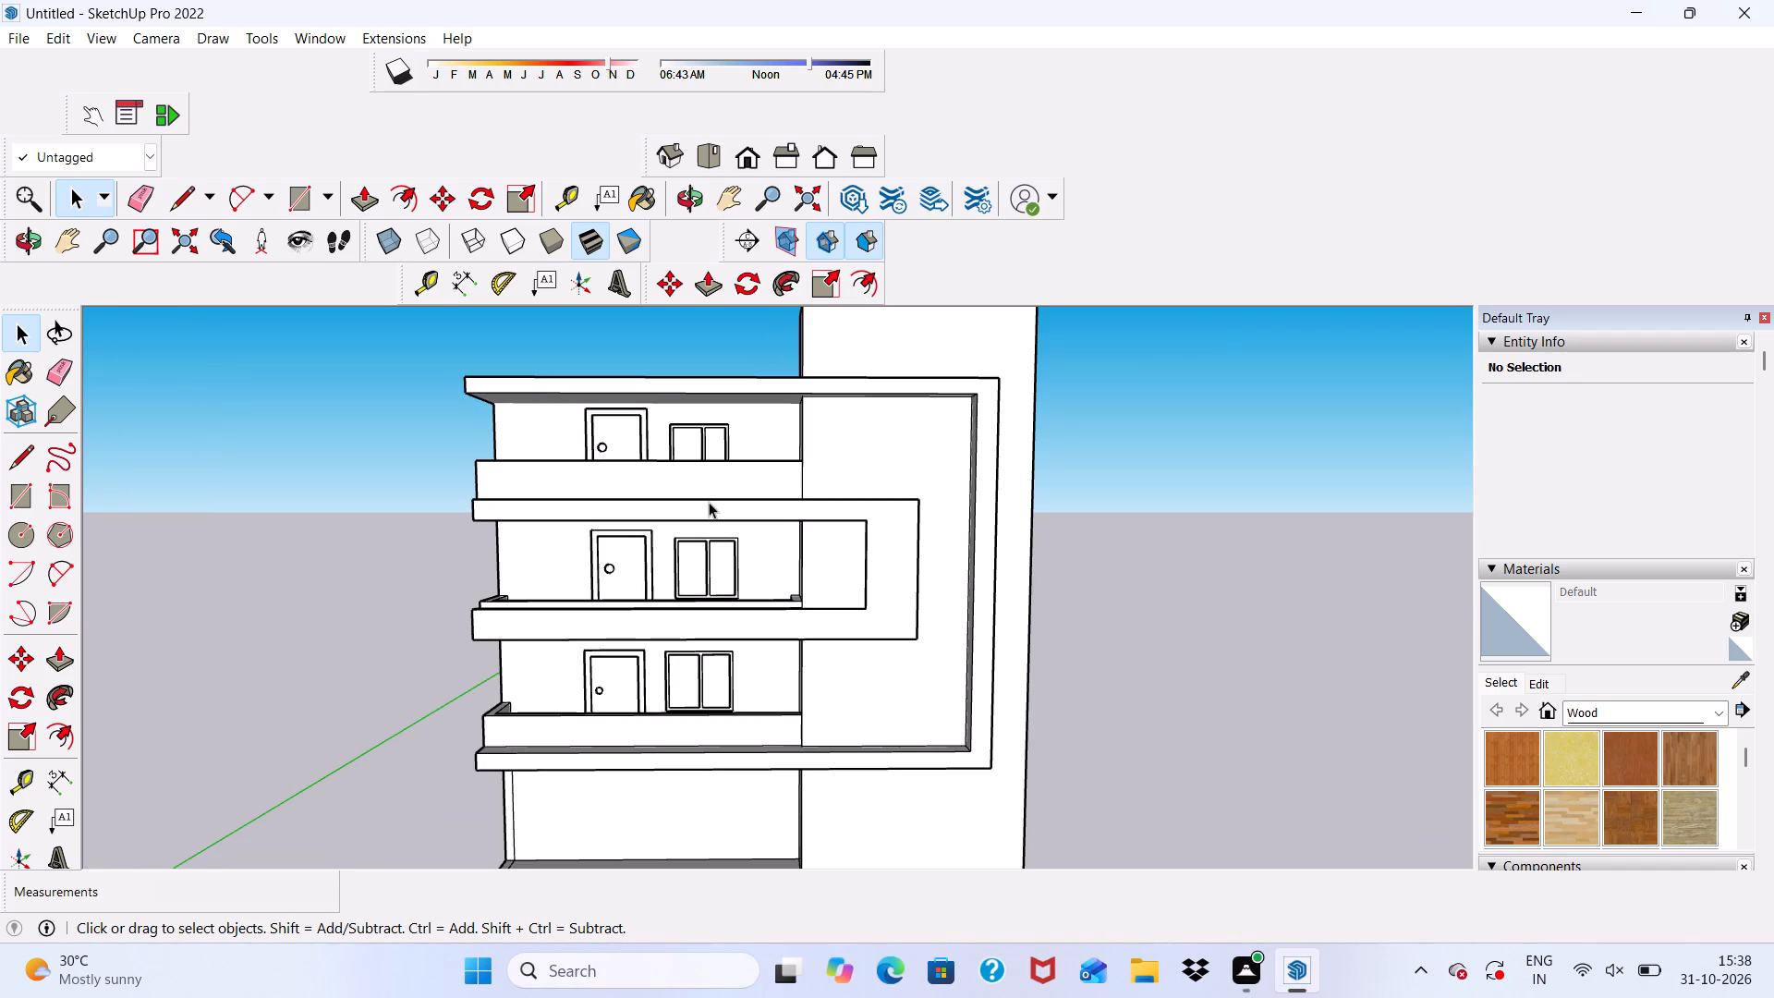
Draw a vertical rectangle about 25' 3 11/16" by 2' 10 7/8" on top of the middle balcony's low front parapet, spanning its full length.
{"action": "scroll", "coordinate": [730, 542], "scroll_direction": "up", "scroll_amount": 4}
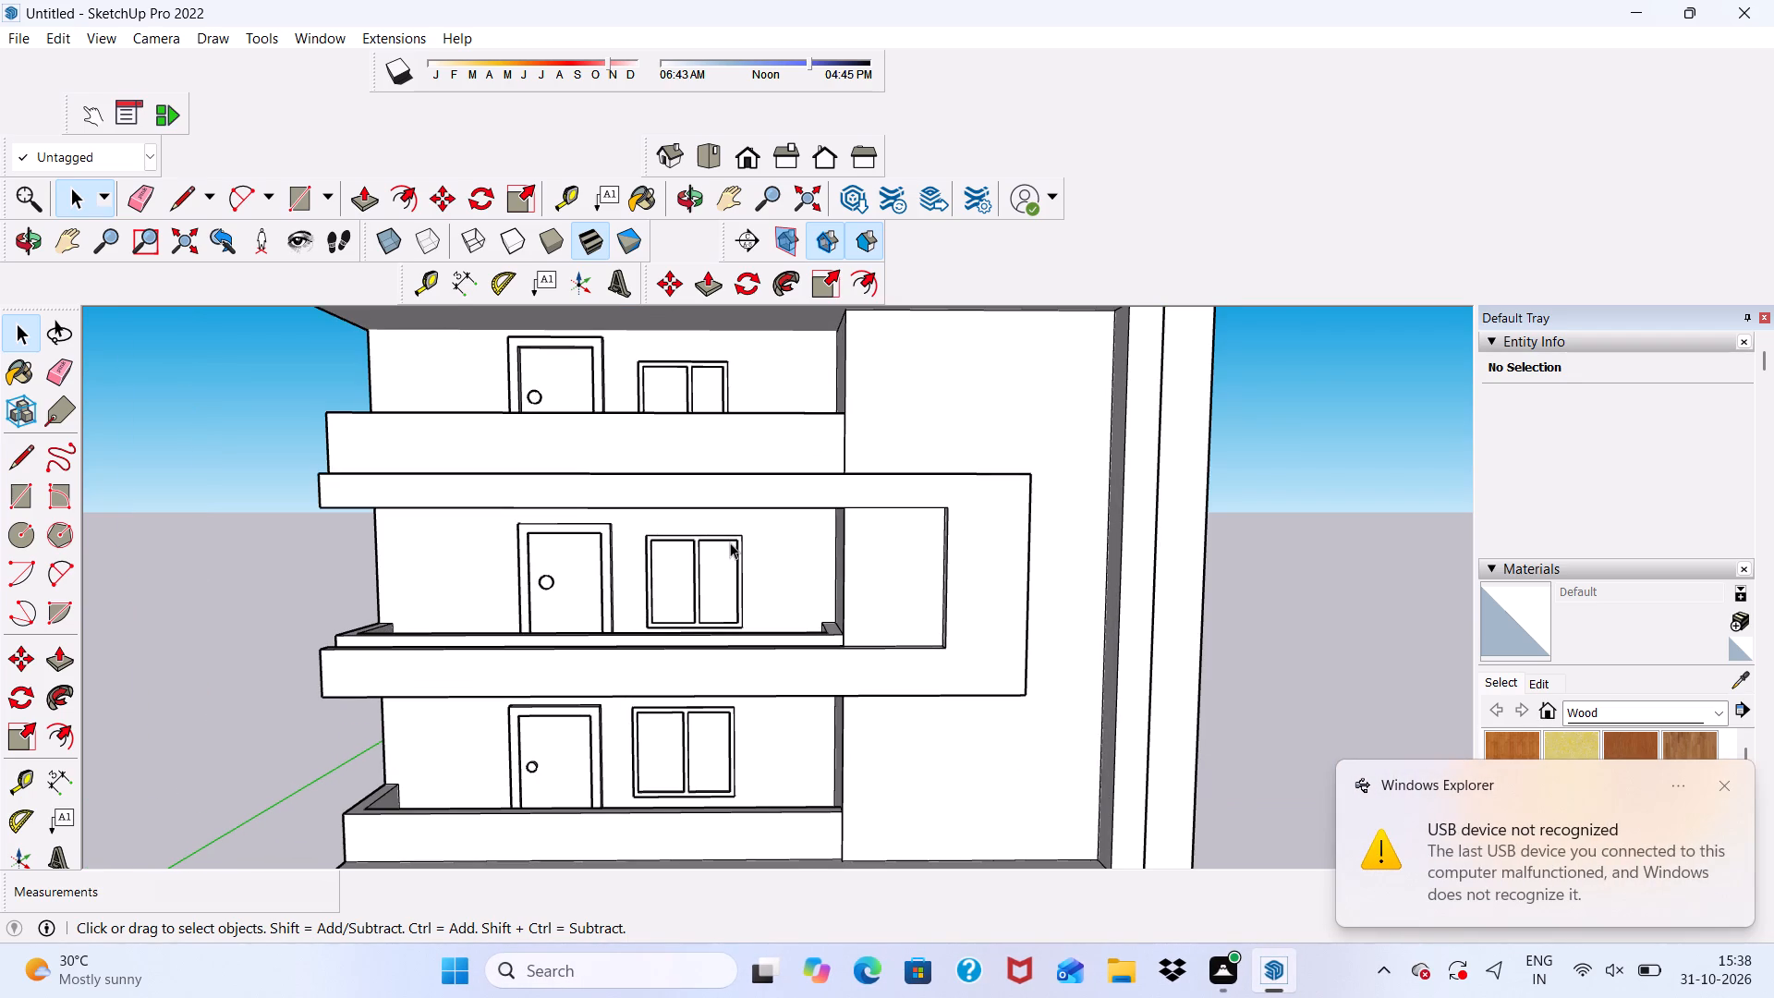
{"action": "scroll", "coordinate": [730, 542], "scroll_direction": "down", "scroll_amount": 3}
{"action": "middle_click_drag", "start_coordinate": [744, 577], "coordinate": [745, 621]}
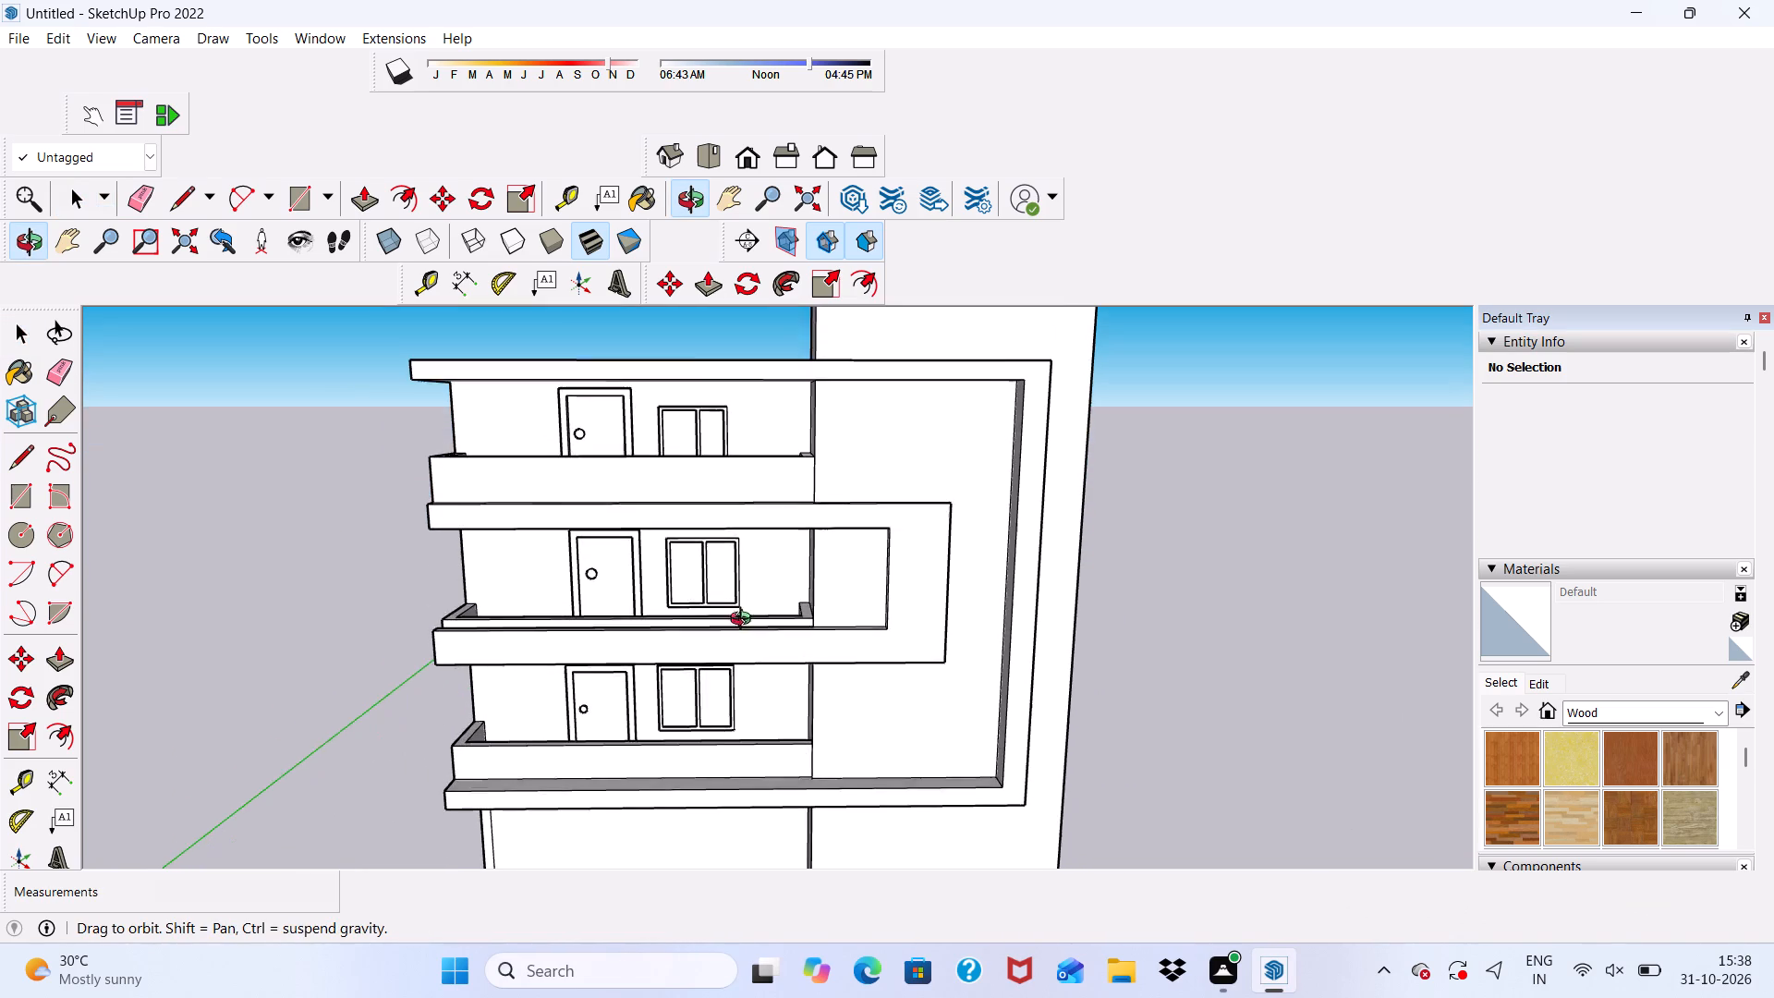
{"action": "middle_click_drag", "start_coordinate": [745, 621], "coordinate": [739, 651]}
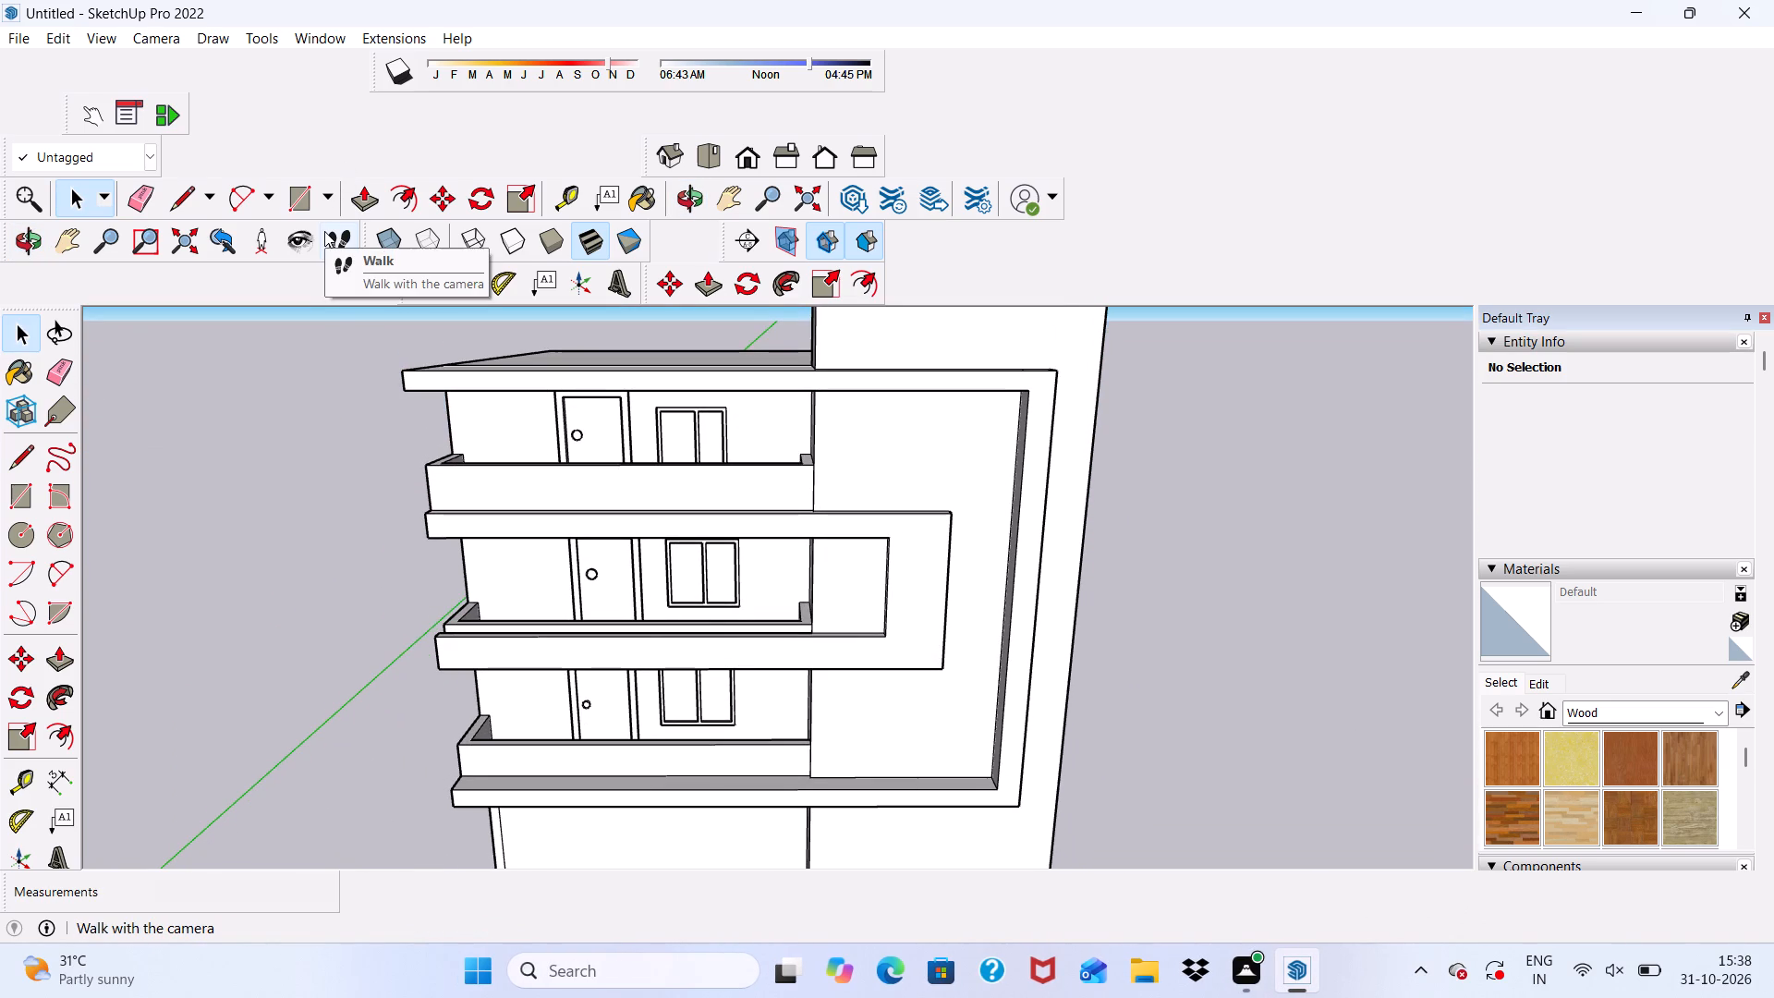
{"action": "left_click", "coordinate": [22, 492]}
{"action": "scroll", "coordinate": [496, 494], "scroll_direction": "up", "scroll_amount": 4}
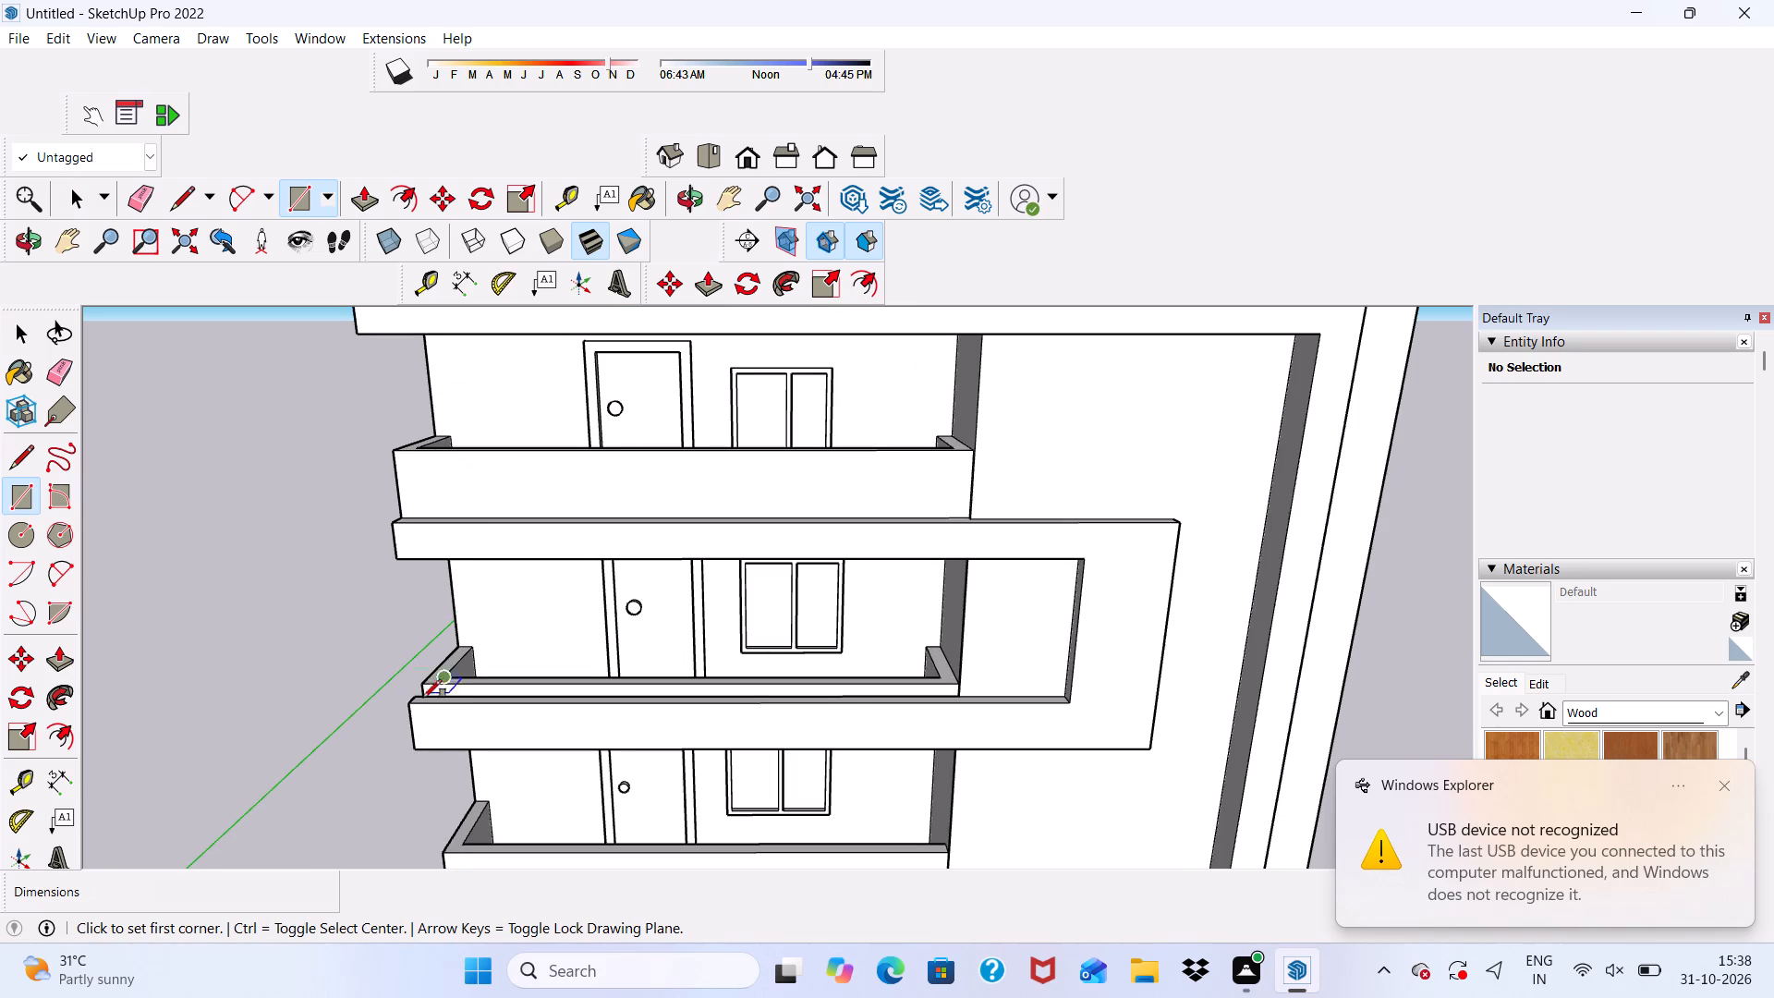
{"action": "left_click", "coordinate": [420, 685]}
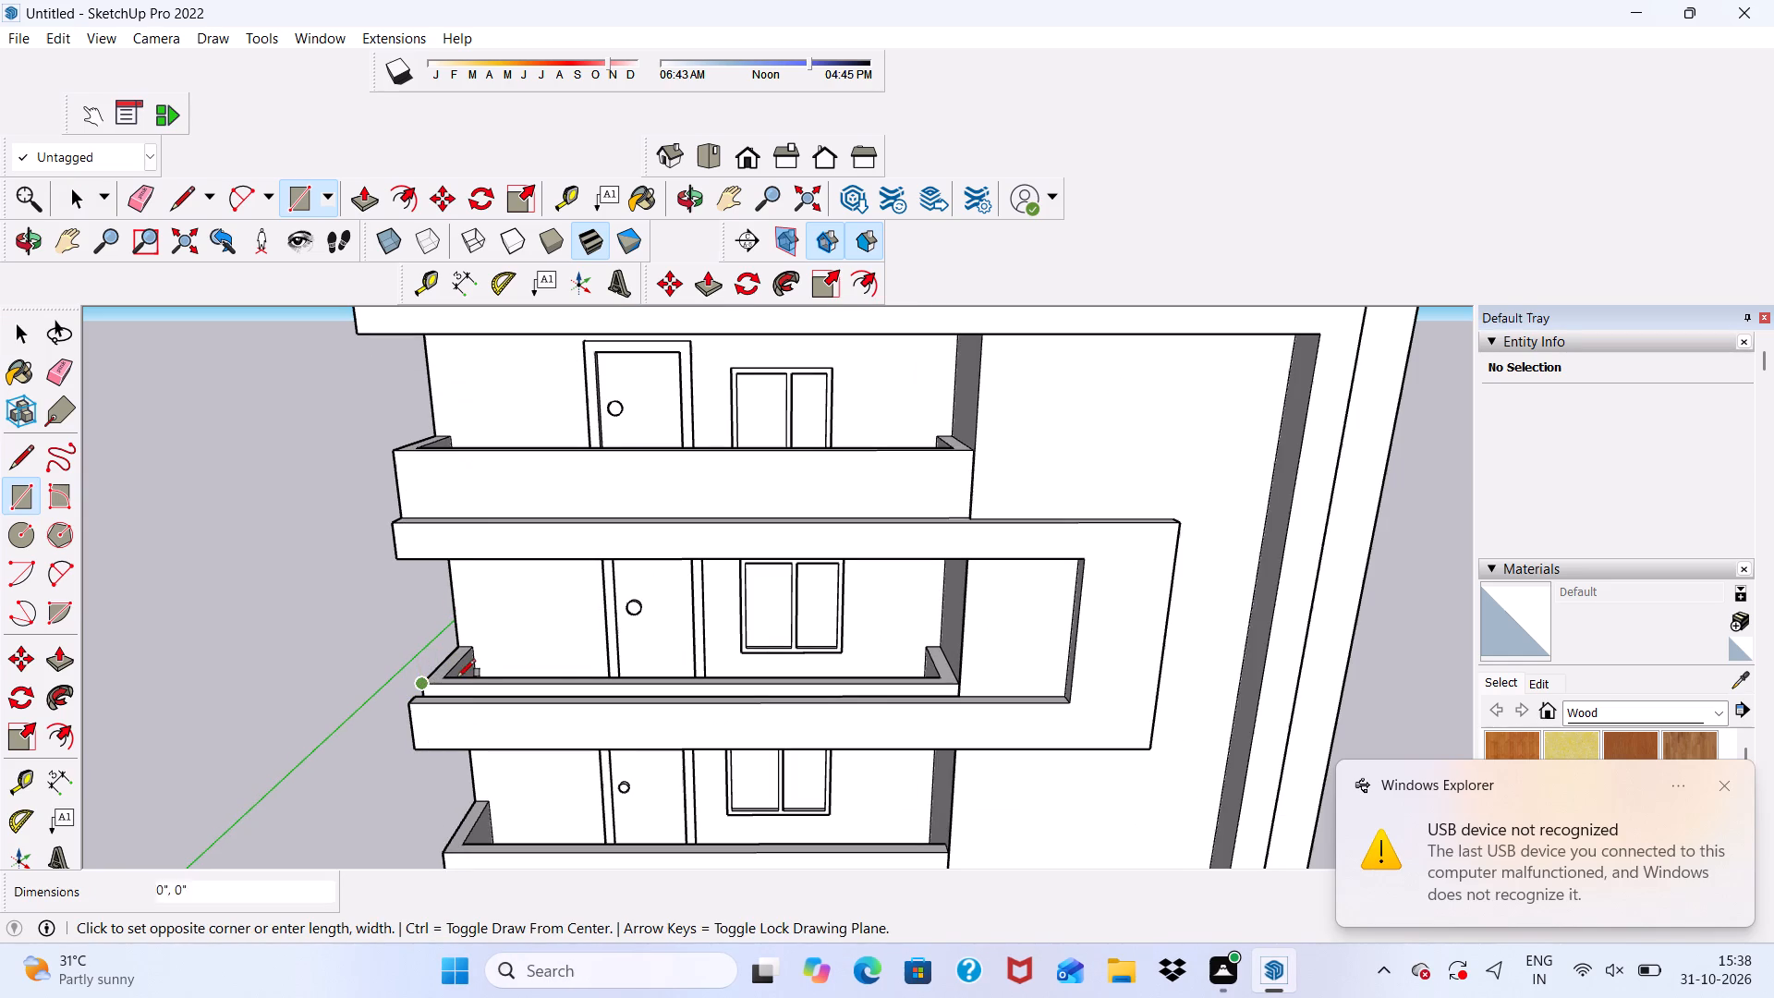
{"action": "scroll", "coordinate": [986, 656], "scroll_direction": "up", "scroll_amount": 6}
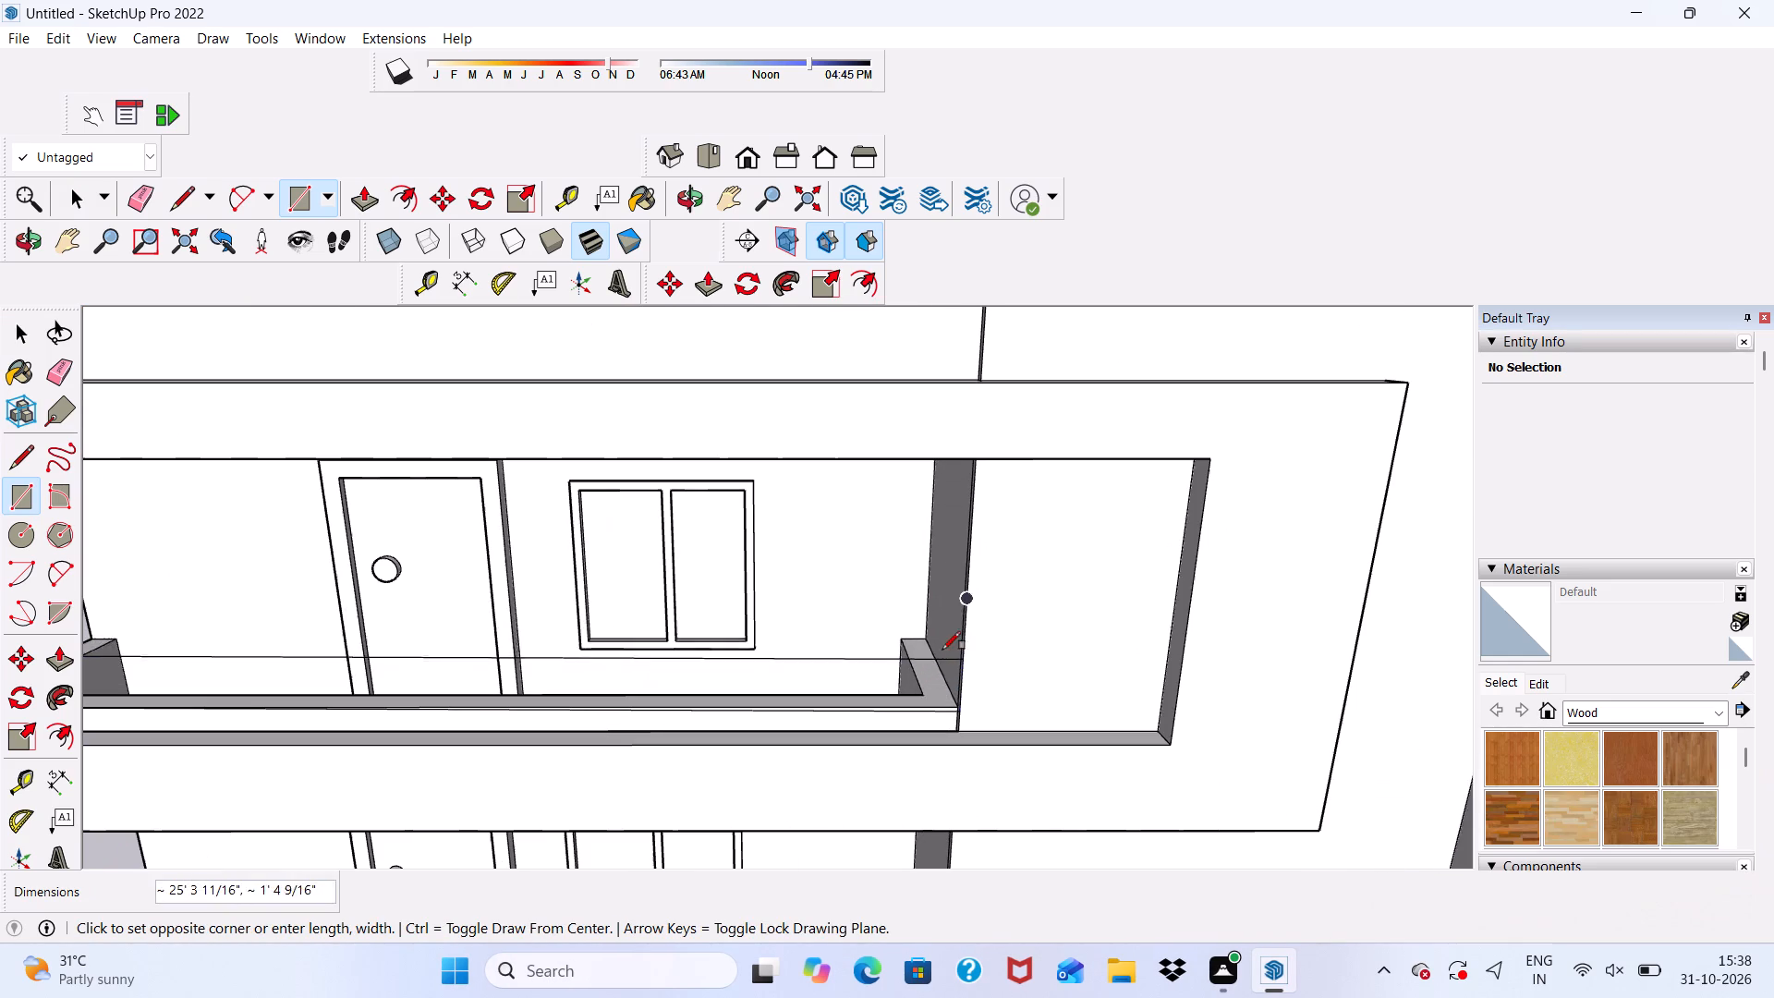
{"action": "left_click", "coordinate": [961, 605]}
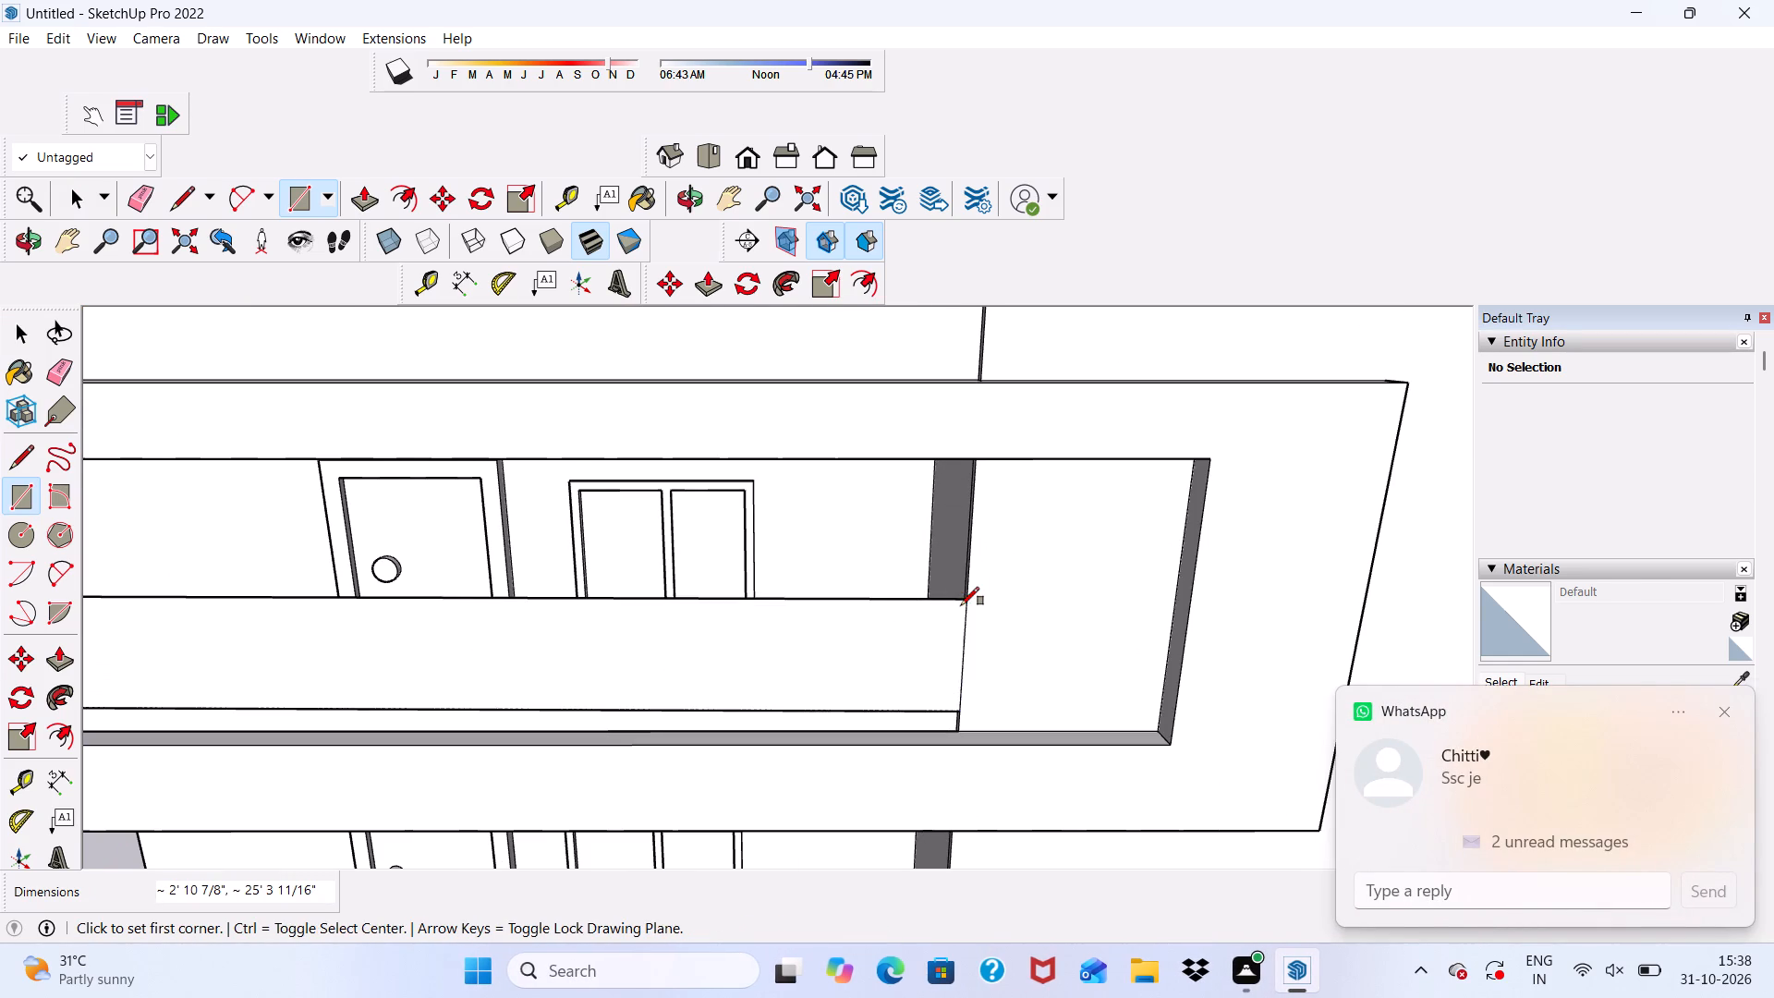
Draw a vertical rectangle along the middle balcony's open side, from the wall corner of its low parapet to the front panel's top outer corner.
{"action": "scroll", "coordinate": [963, 584], "scroll_direction": "down", "scroll_amount": 6}
{"action": "middle_click_drag", "start_coordinate": [811, 643], "coordinate": [1194, 595]}
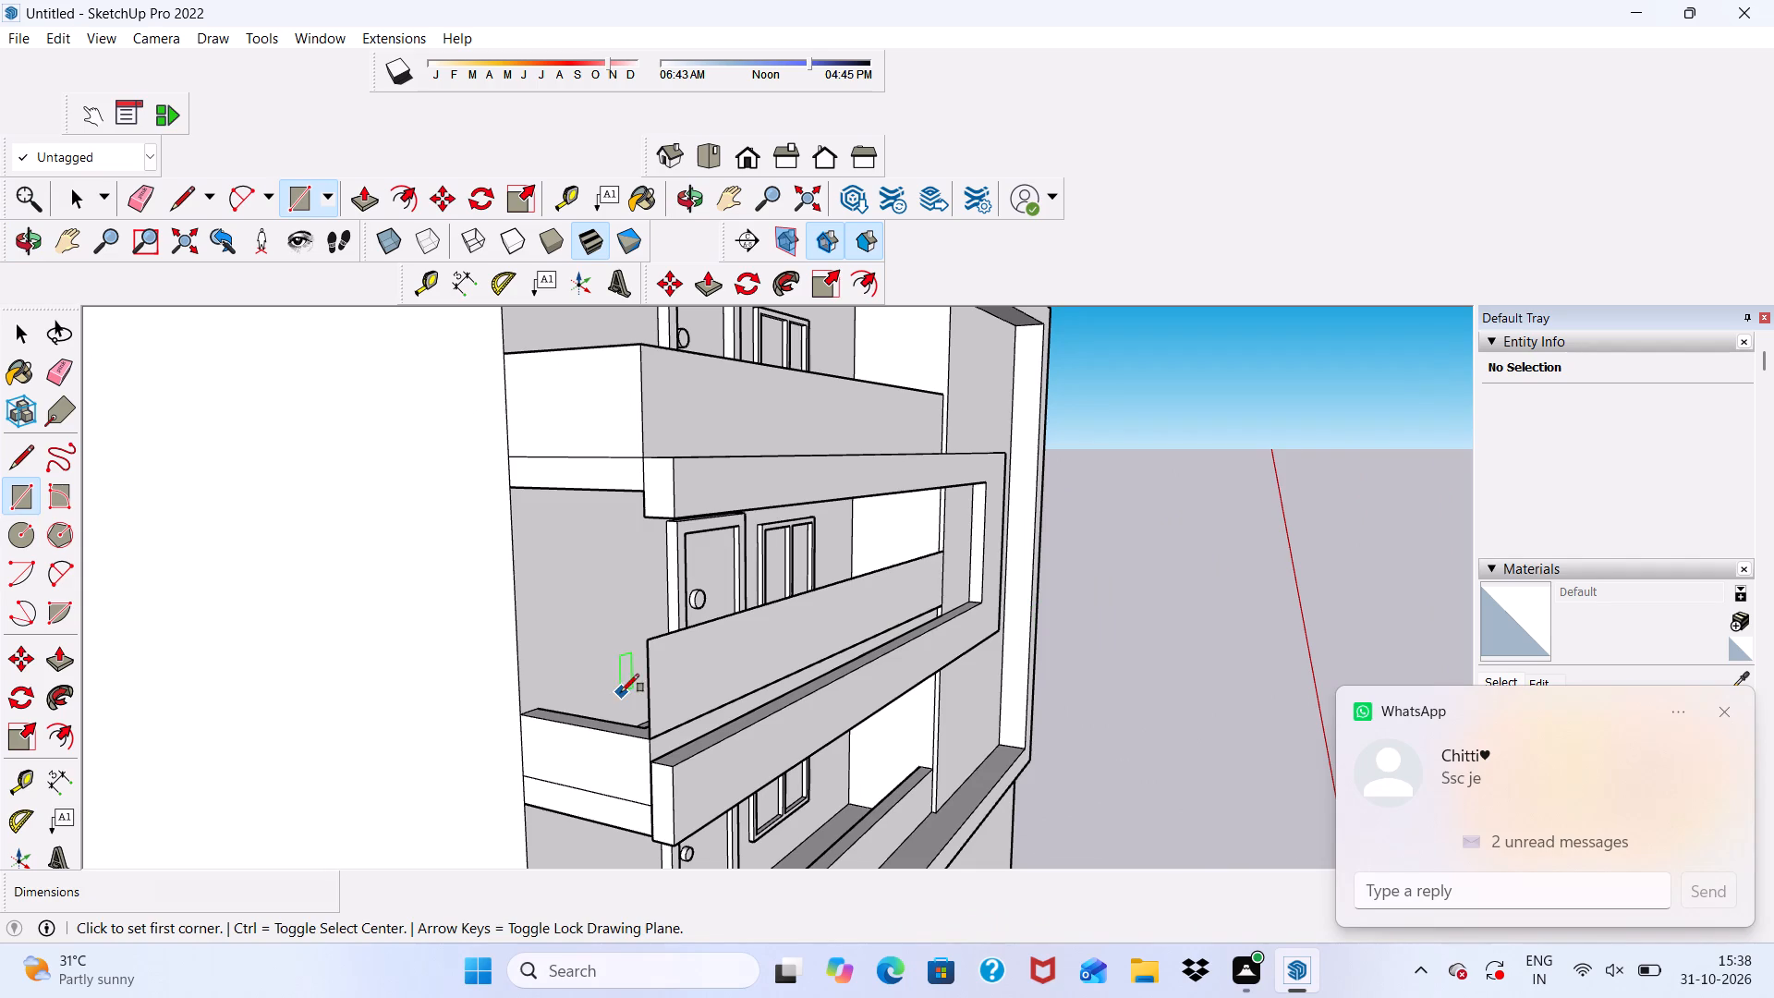
{"action": "middle_click_drag", "start_coordinate": [616, 692], "coordinate": [765, 694]}
{"action": "scroll", "coordinate": [754, 724], "scroll_direction": "up", "scroll_amount": 5}
{"action": "scroll", "coordinate": [681, 755], "scroll_direction": "up", "scroll_amount": 3}
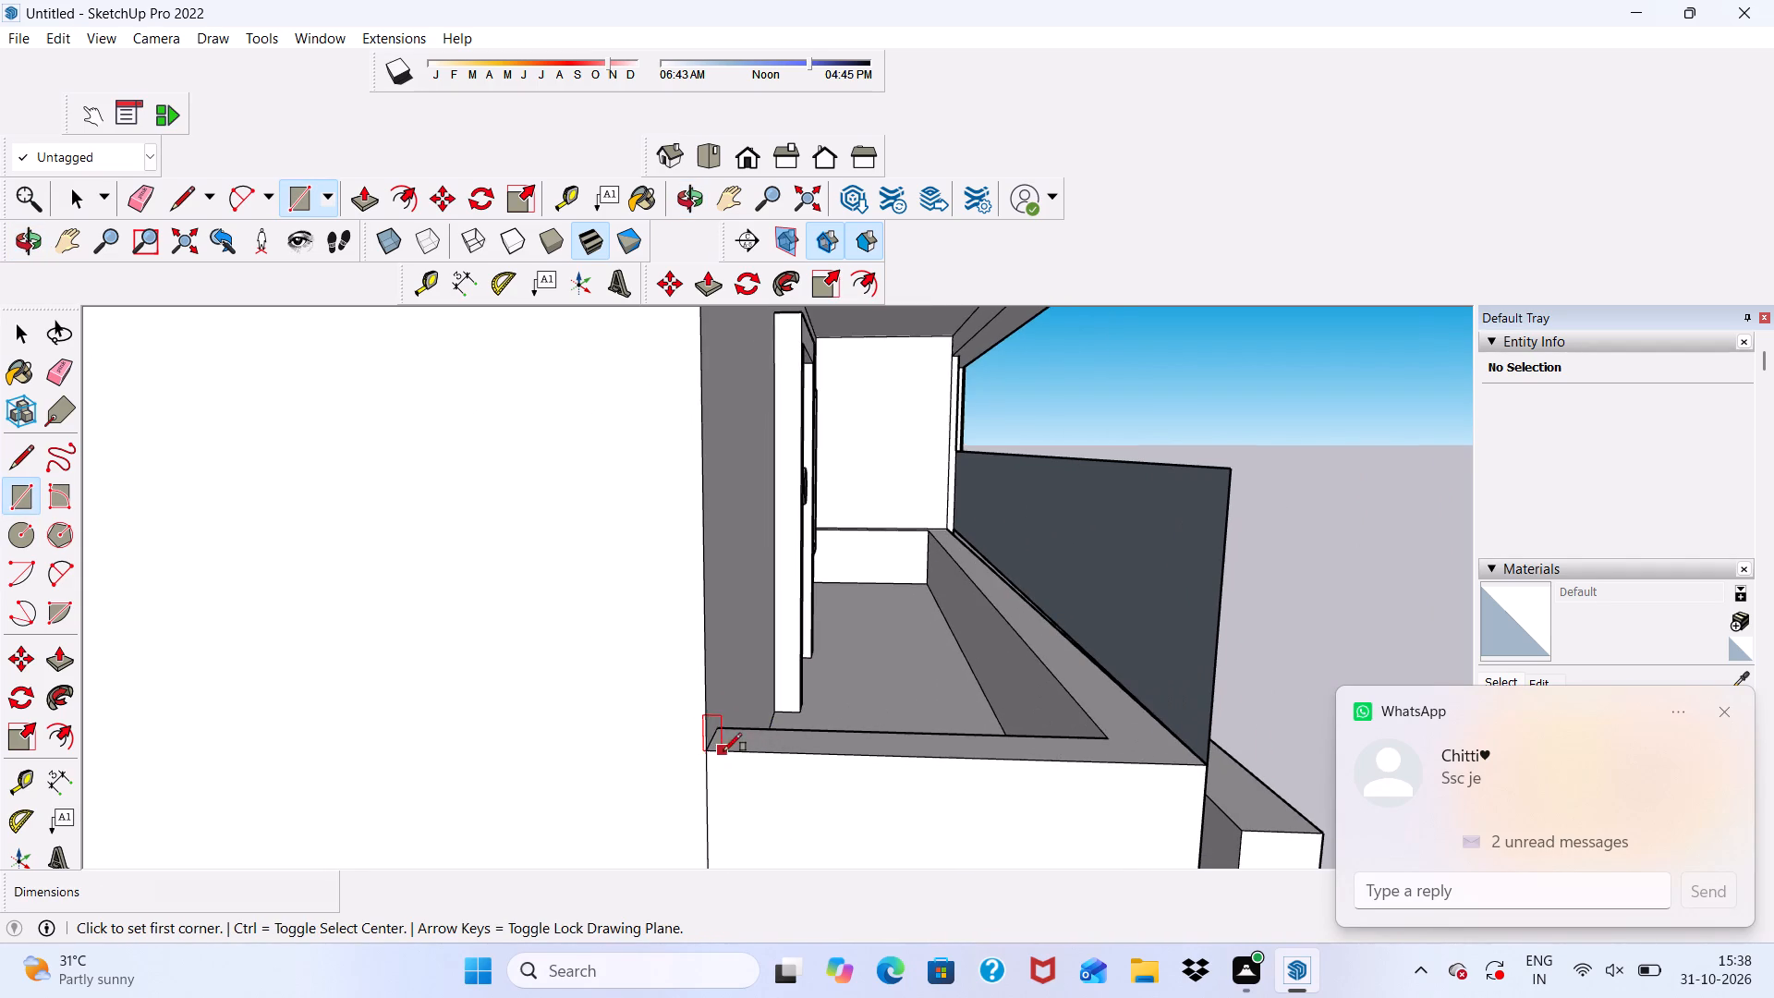
{"action": "left_click", "coordinate": [708, 754]}
{"action": "scroll", "coordinate": [855, 742], "scroll_direction": "down", "scroll_amount": 4}
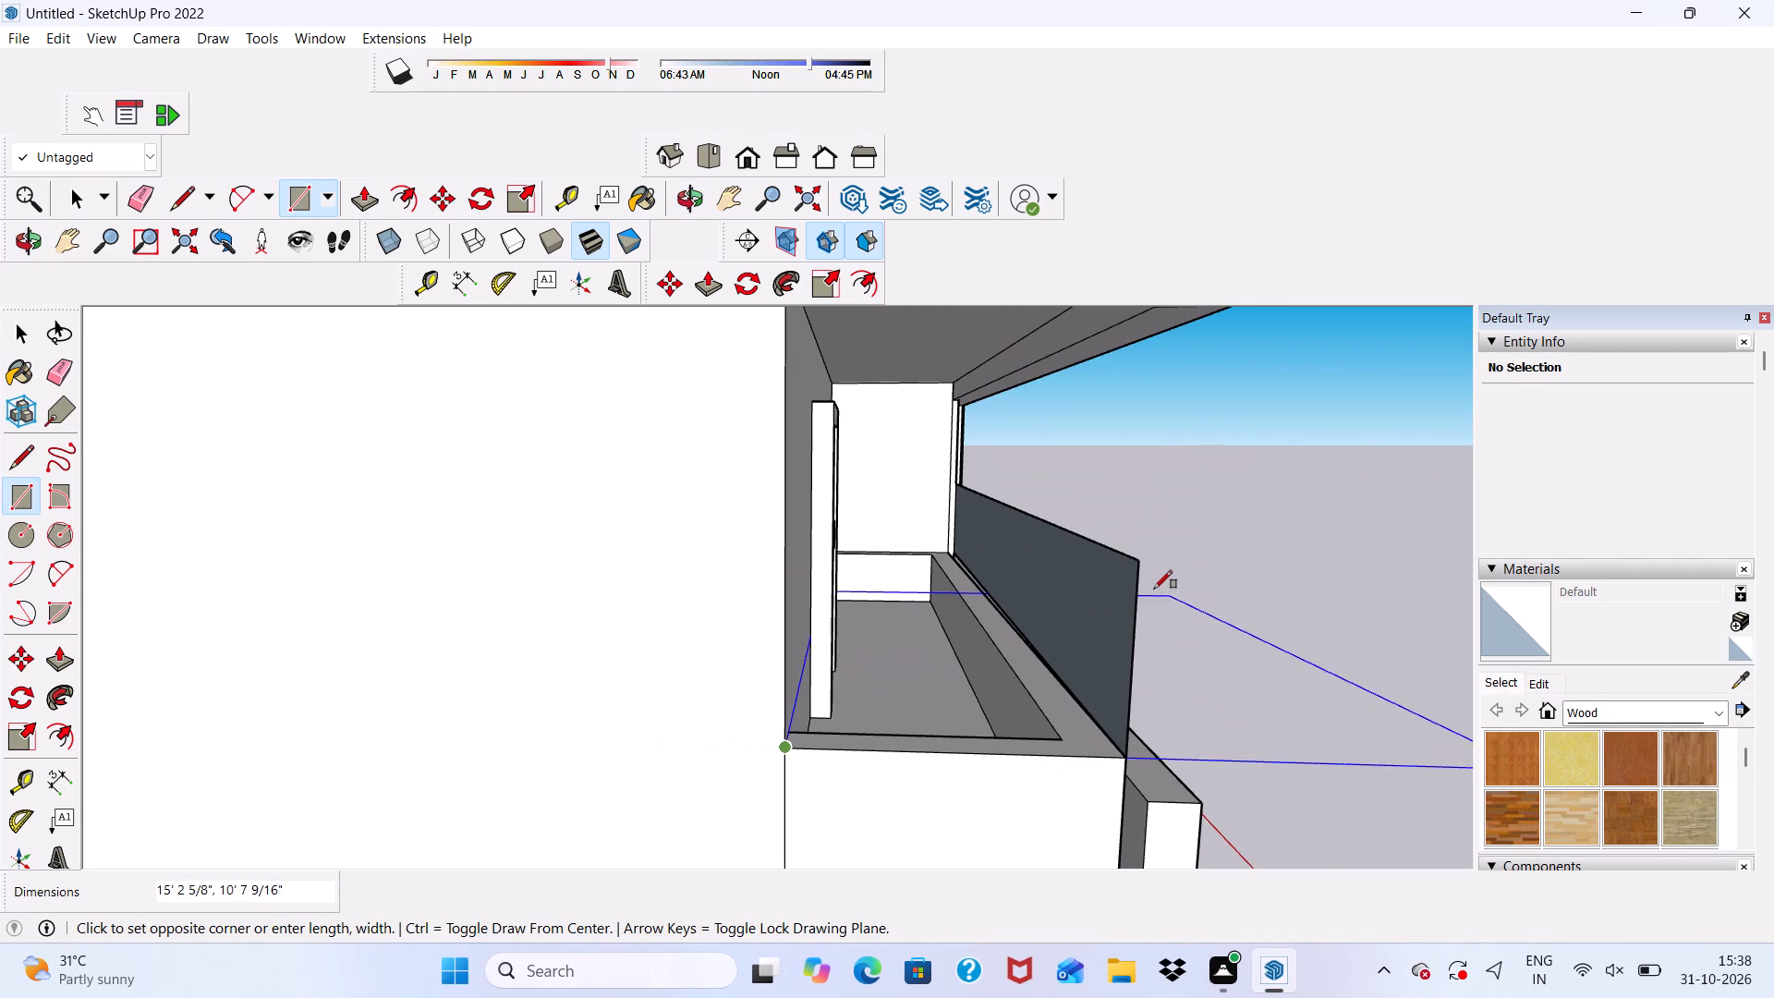
{"action": "left_click", "coordinate": [1134, 558]}
{"action": "scroll", "coordinate": [1133, 578], "scroll_direction": "down", "scroll_amount": 1}
{"action": "middle_click_drag", "start_coordinate": [1133, 593], "coordinate": [820, 671]}
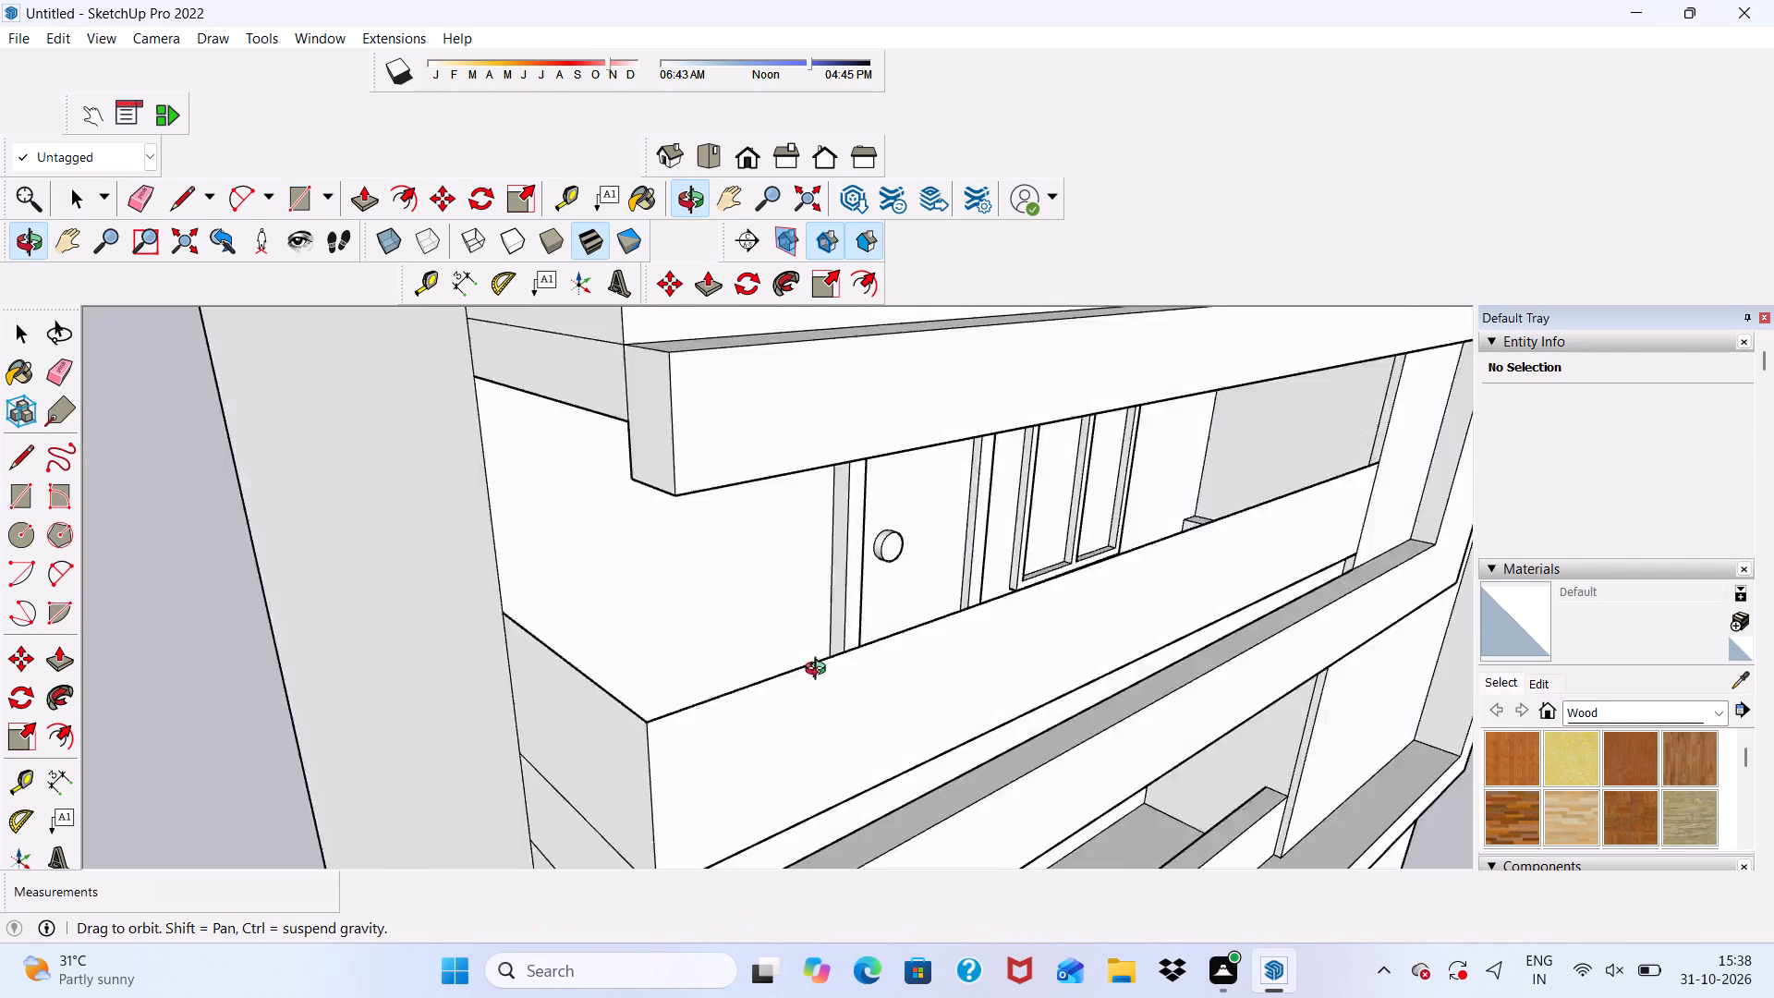
{"action": "middle_click_drag", "start_coordinate": [820, 671], "coordinate": [553, 609]}
{"action": "scroll", "coordinate": [544, 569], "scroll_direction": "down", "scroll_amount": 6}
{"action": "middle_click_drag", "start_coordinate": [709, 770], "coordinate": [638, 617]}
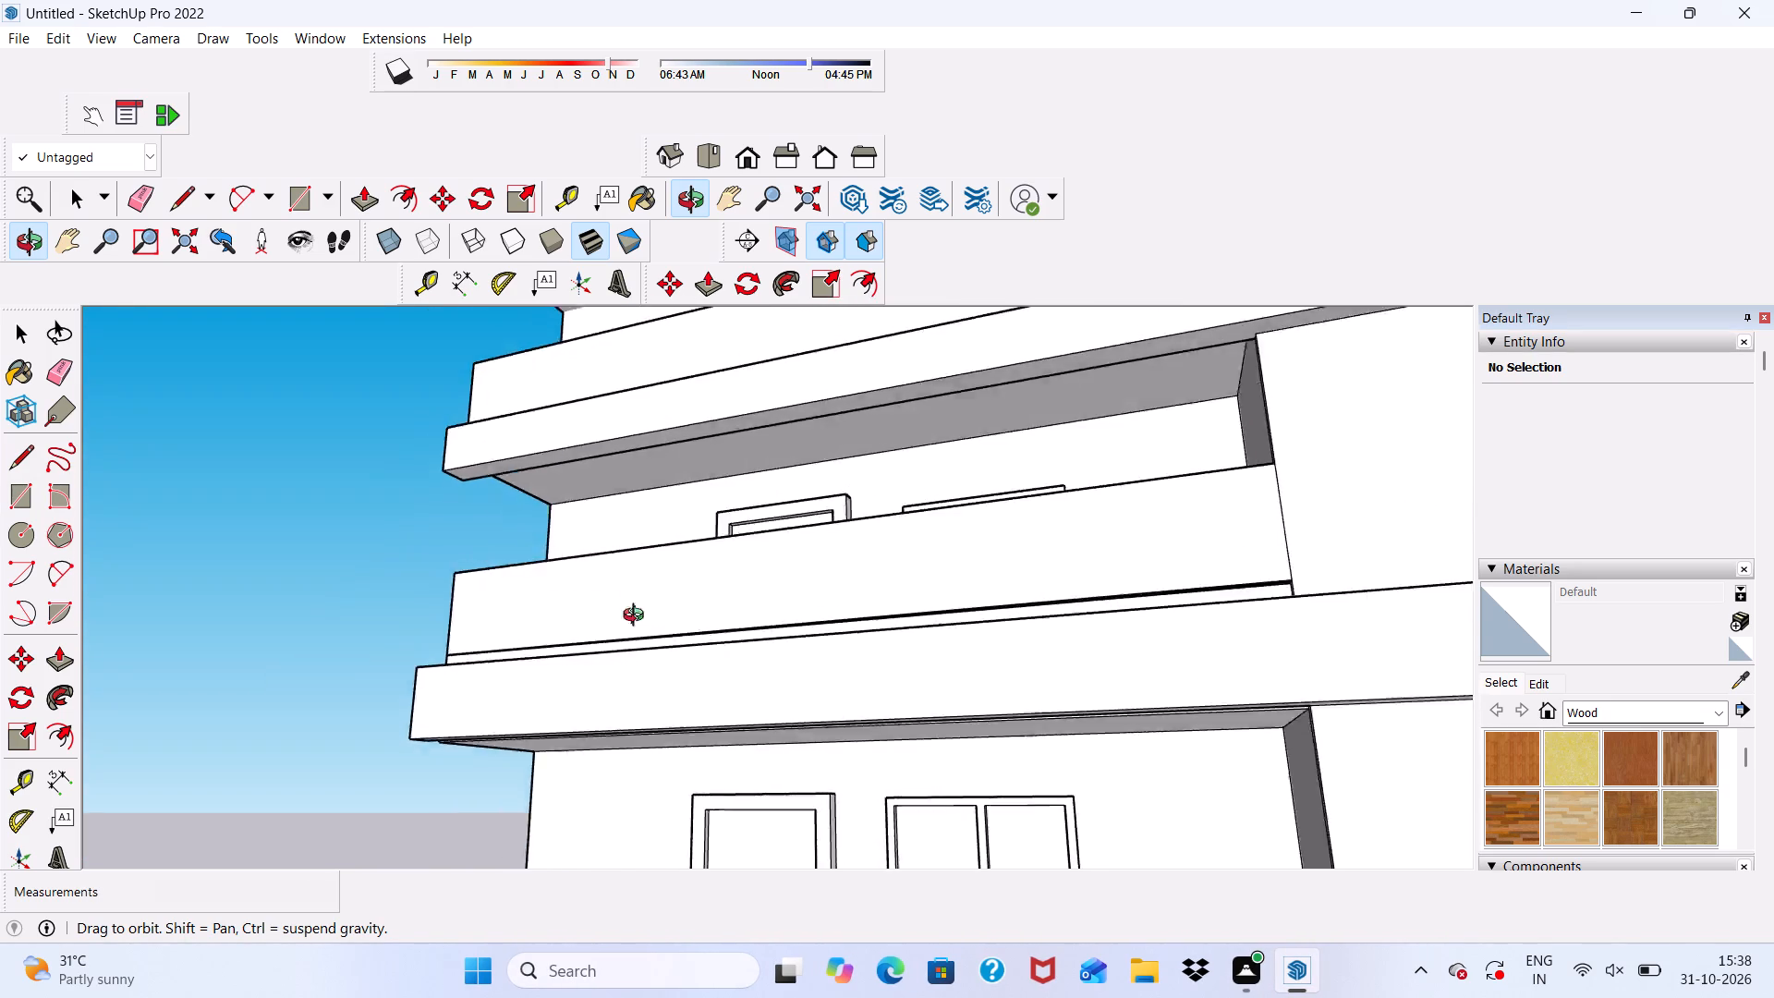
{"action": "middle_click_drag", "start_coordinate": [638, 617], "coordinate": [759, 752]}
{"action": "key", "text": "space"}
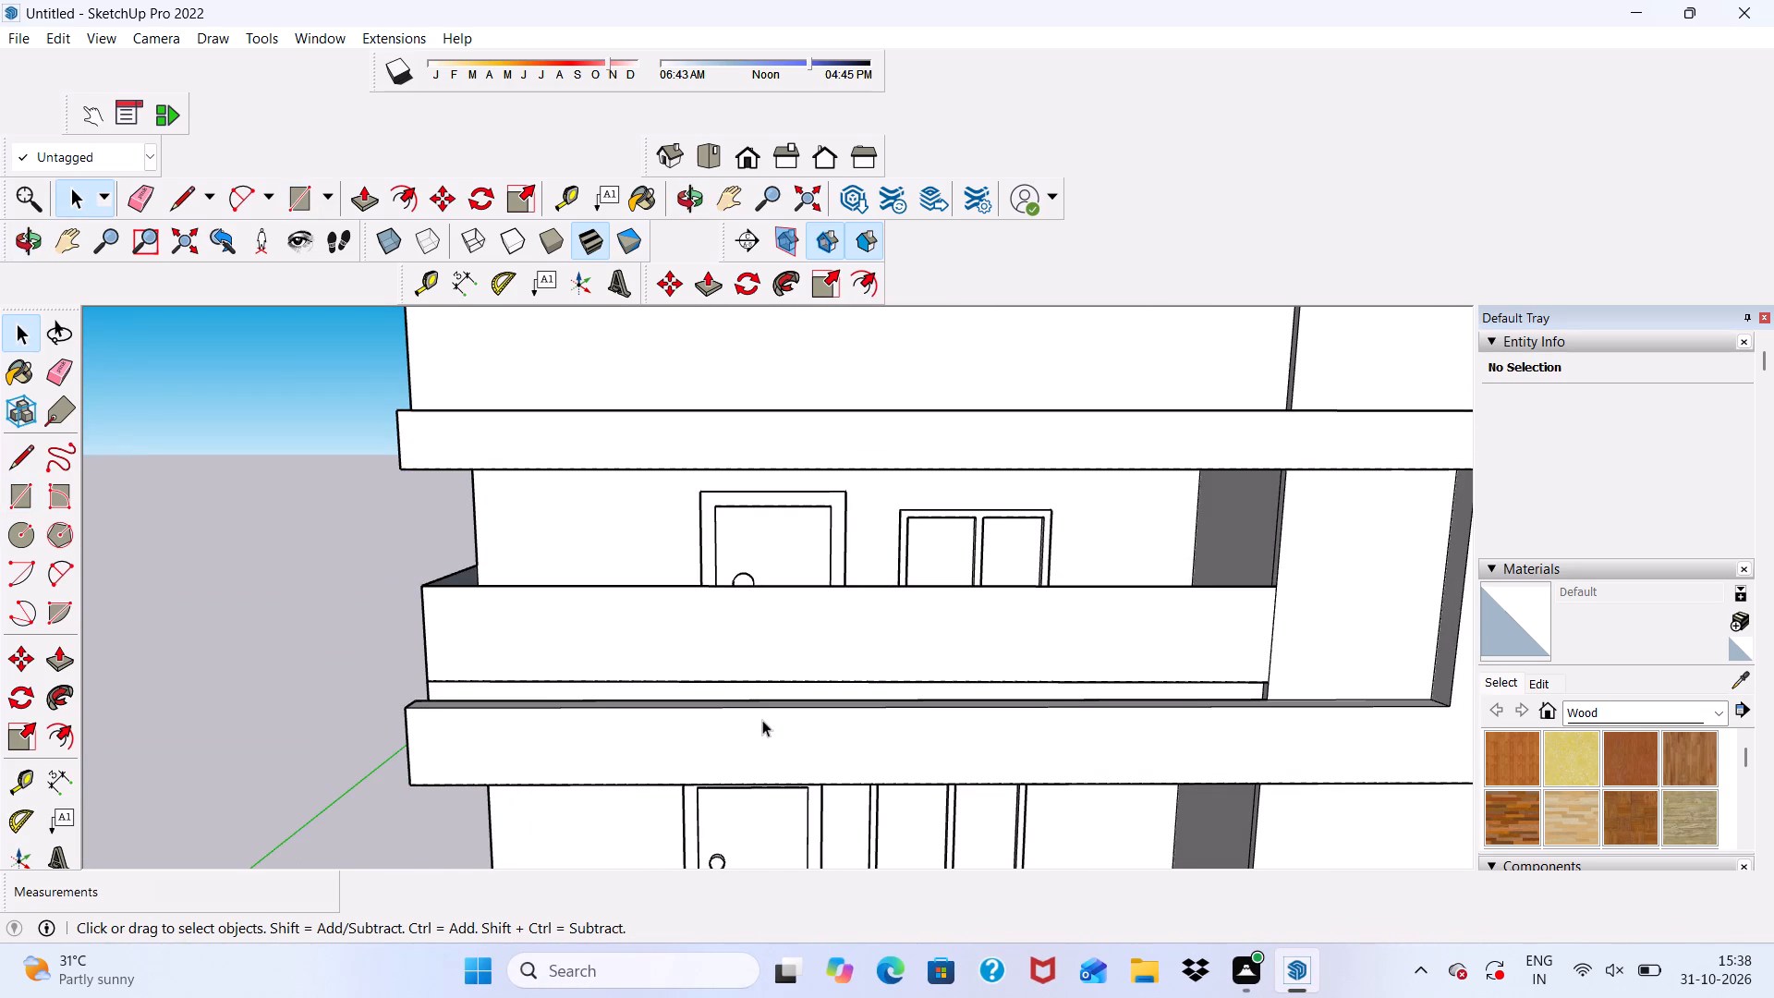
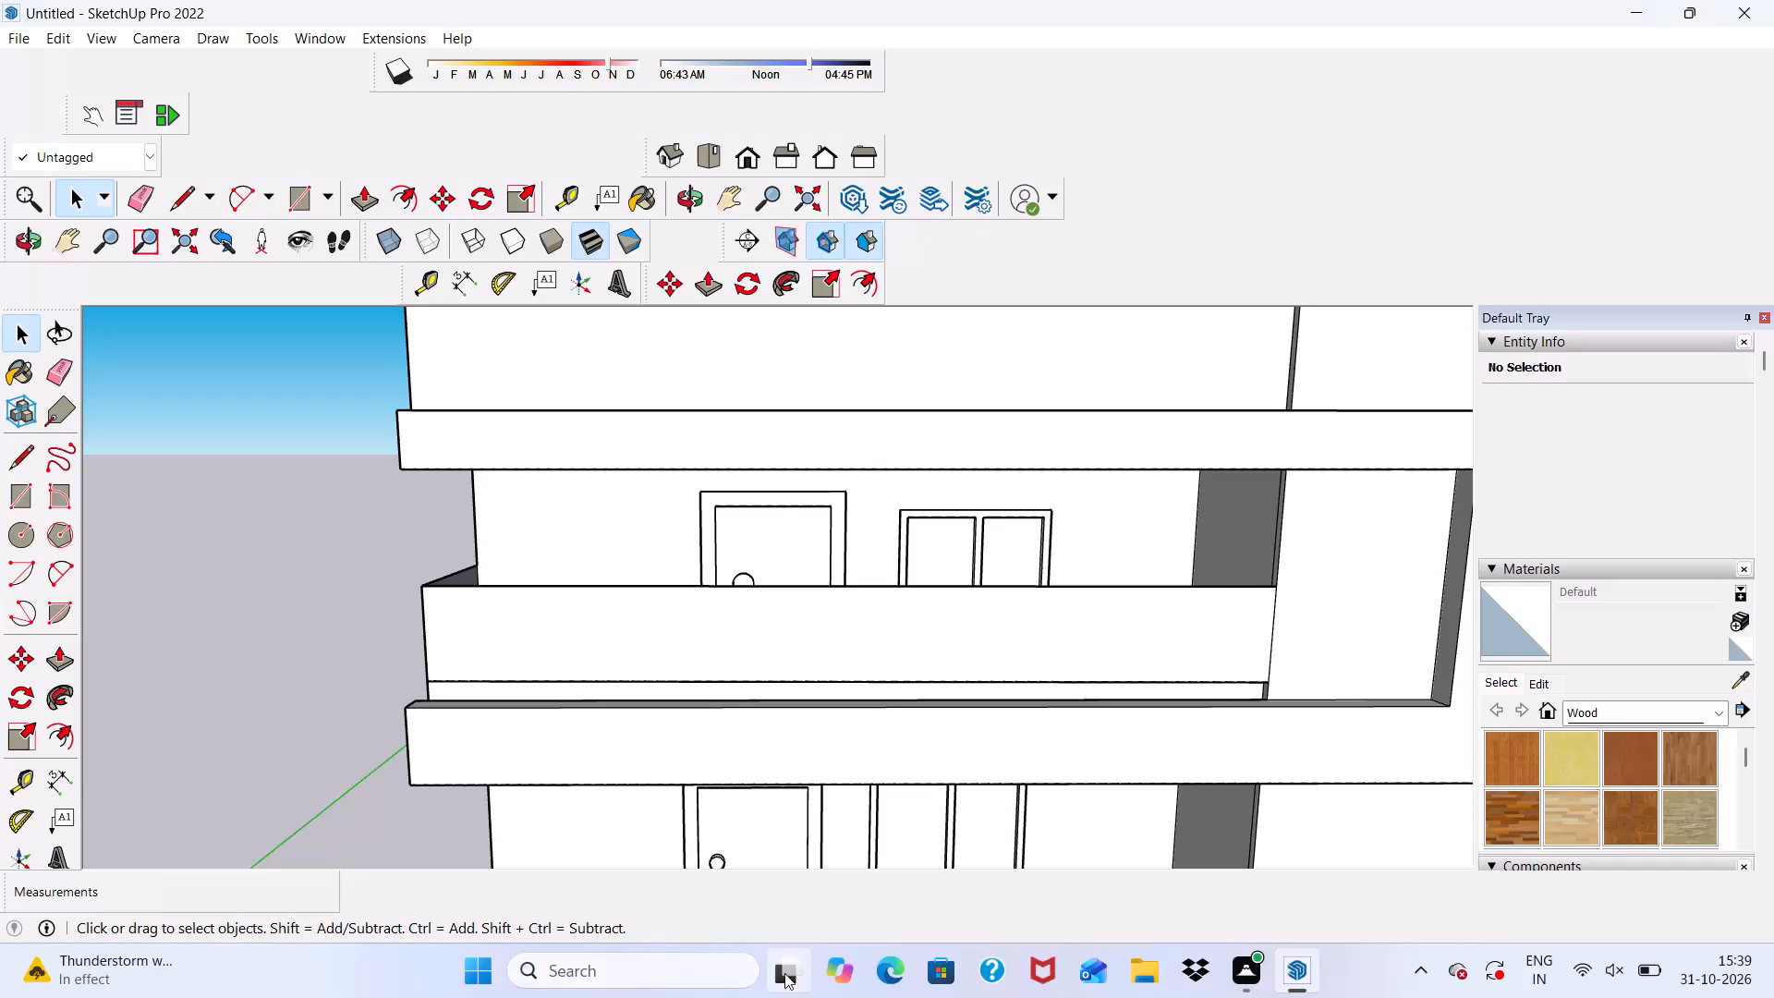
Undo the rectangles drawn on the open side and front parapet of the middle balcony.
{"action": "scroll", "coordinate": [784, 973], "scroll_direction": "down", "scroll_amount": 5}
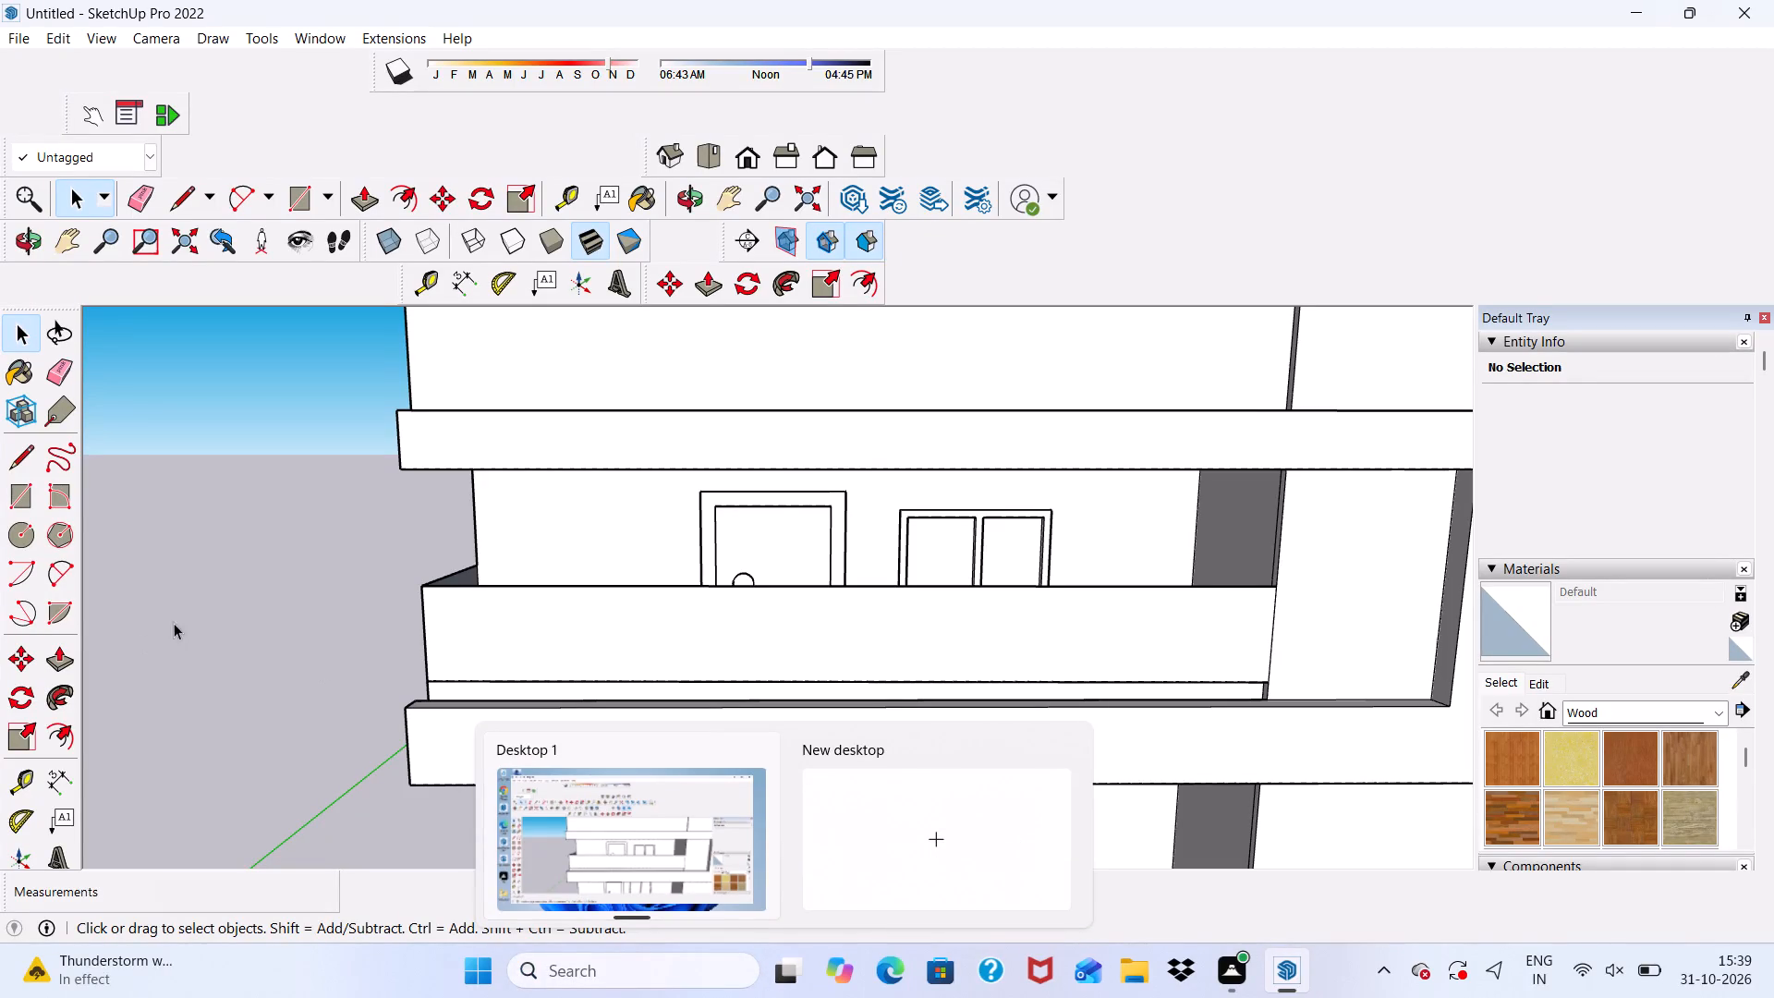
{"action": "left_click", "coordinate": [258, 600]}
{"action": "key", "text": "ctrl+z"}
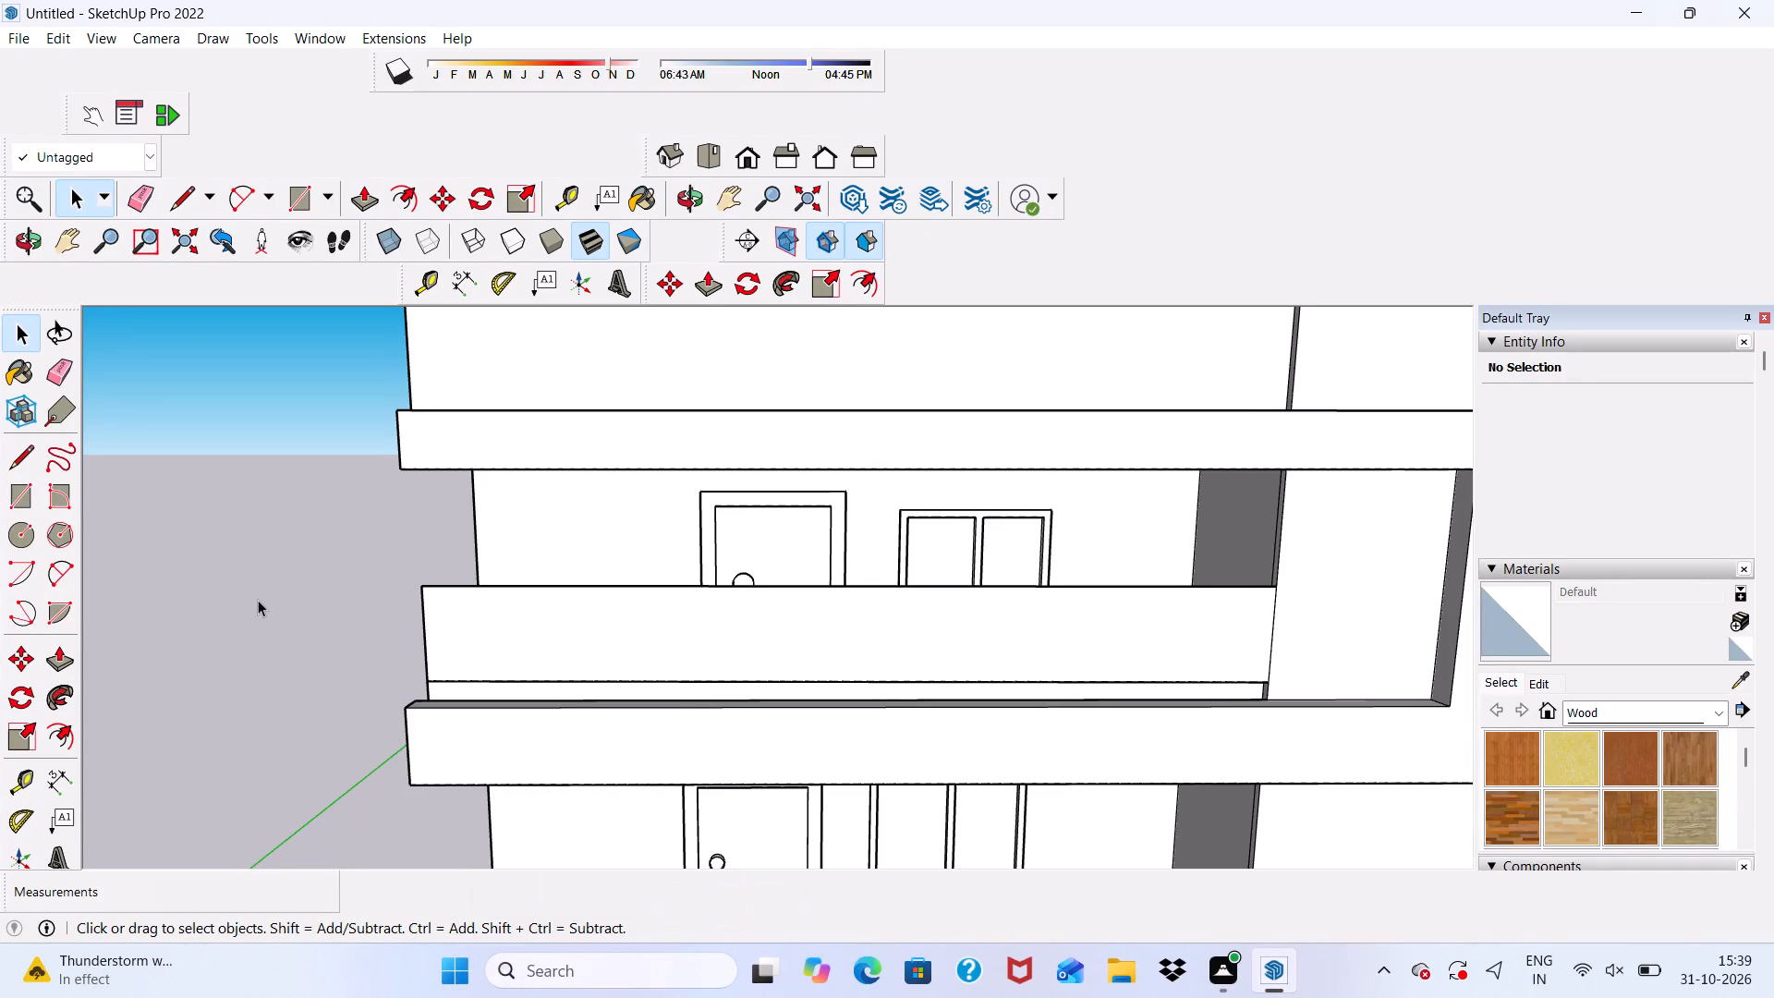
{"action": "key", "text": "ctrl+z"}
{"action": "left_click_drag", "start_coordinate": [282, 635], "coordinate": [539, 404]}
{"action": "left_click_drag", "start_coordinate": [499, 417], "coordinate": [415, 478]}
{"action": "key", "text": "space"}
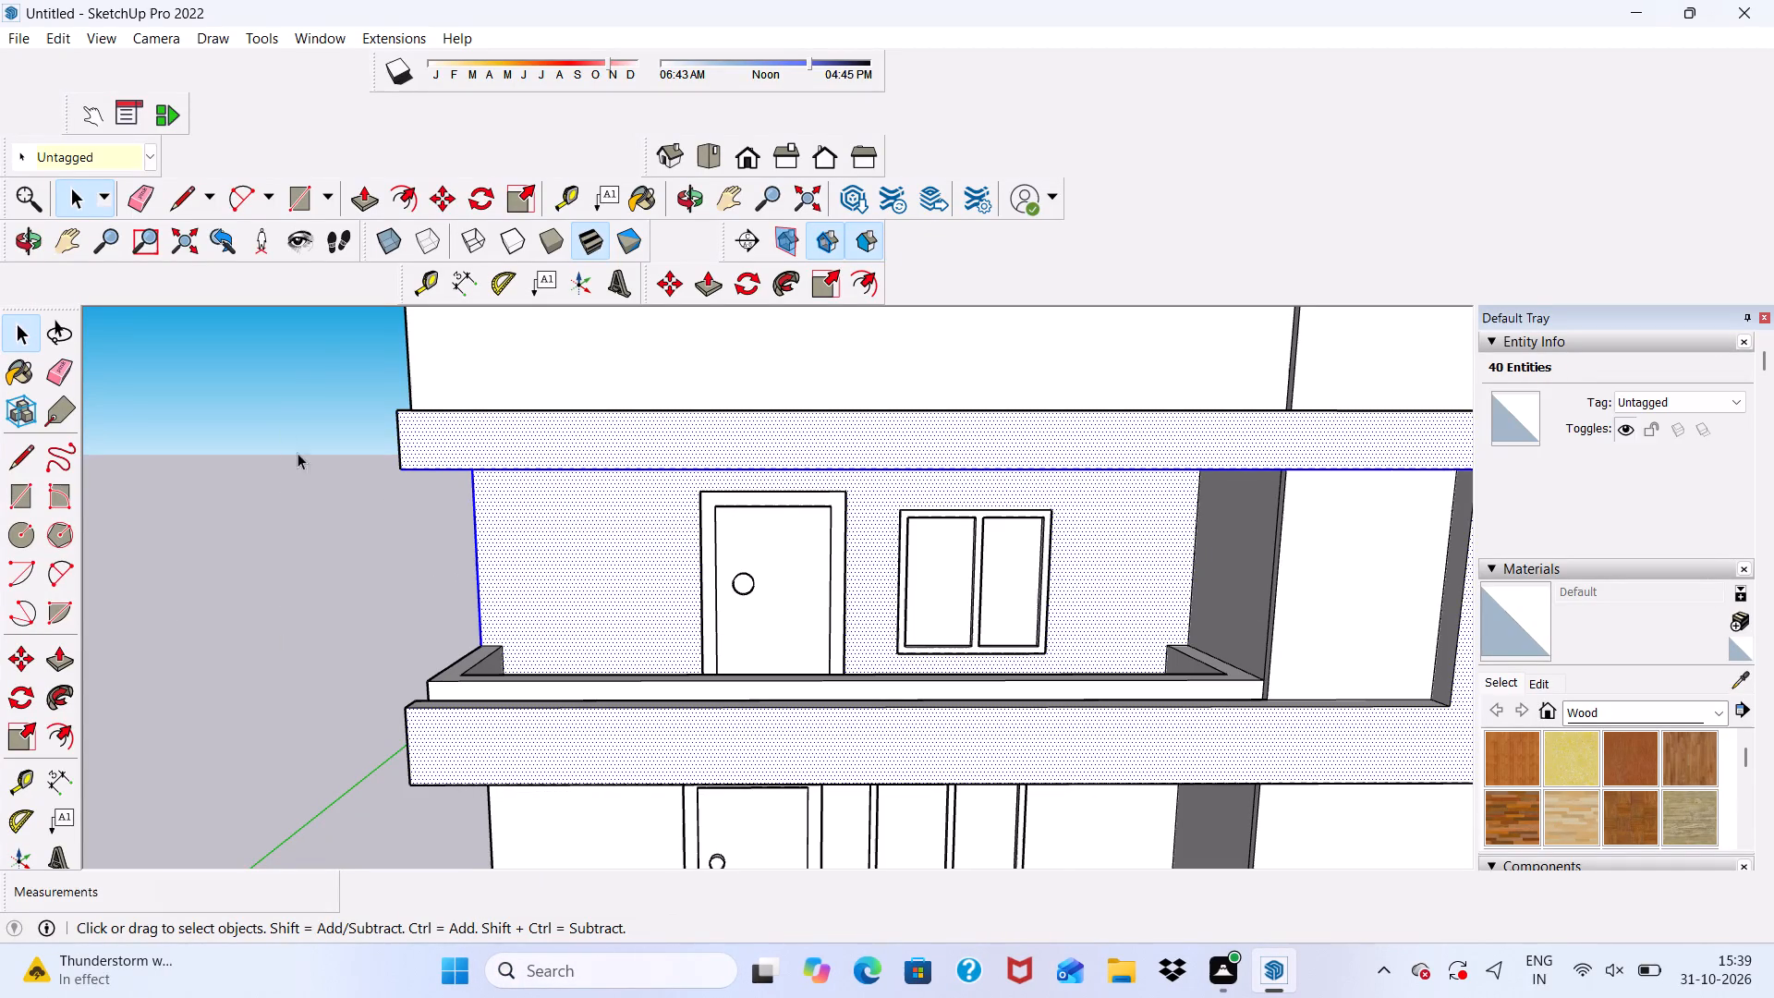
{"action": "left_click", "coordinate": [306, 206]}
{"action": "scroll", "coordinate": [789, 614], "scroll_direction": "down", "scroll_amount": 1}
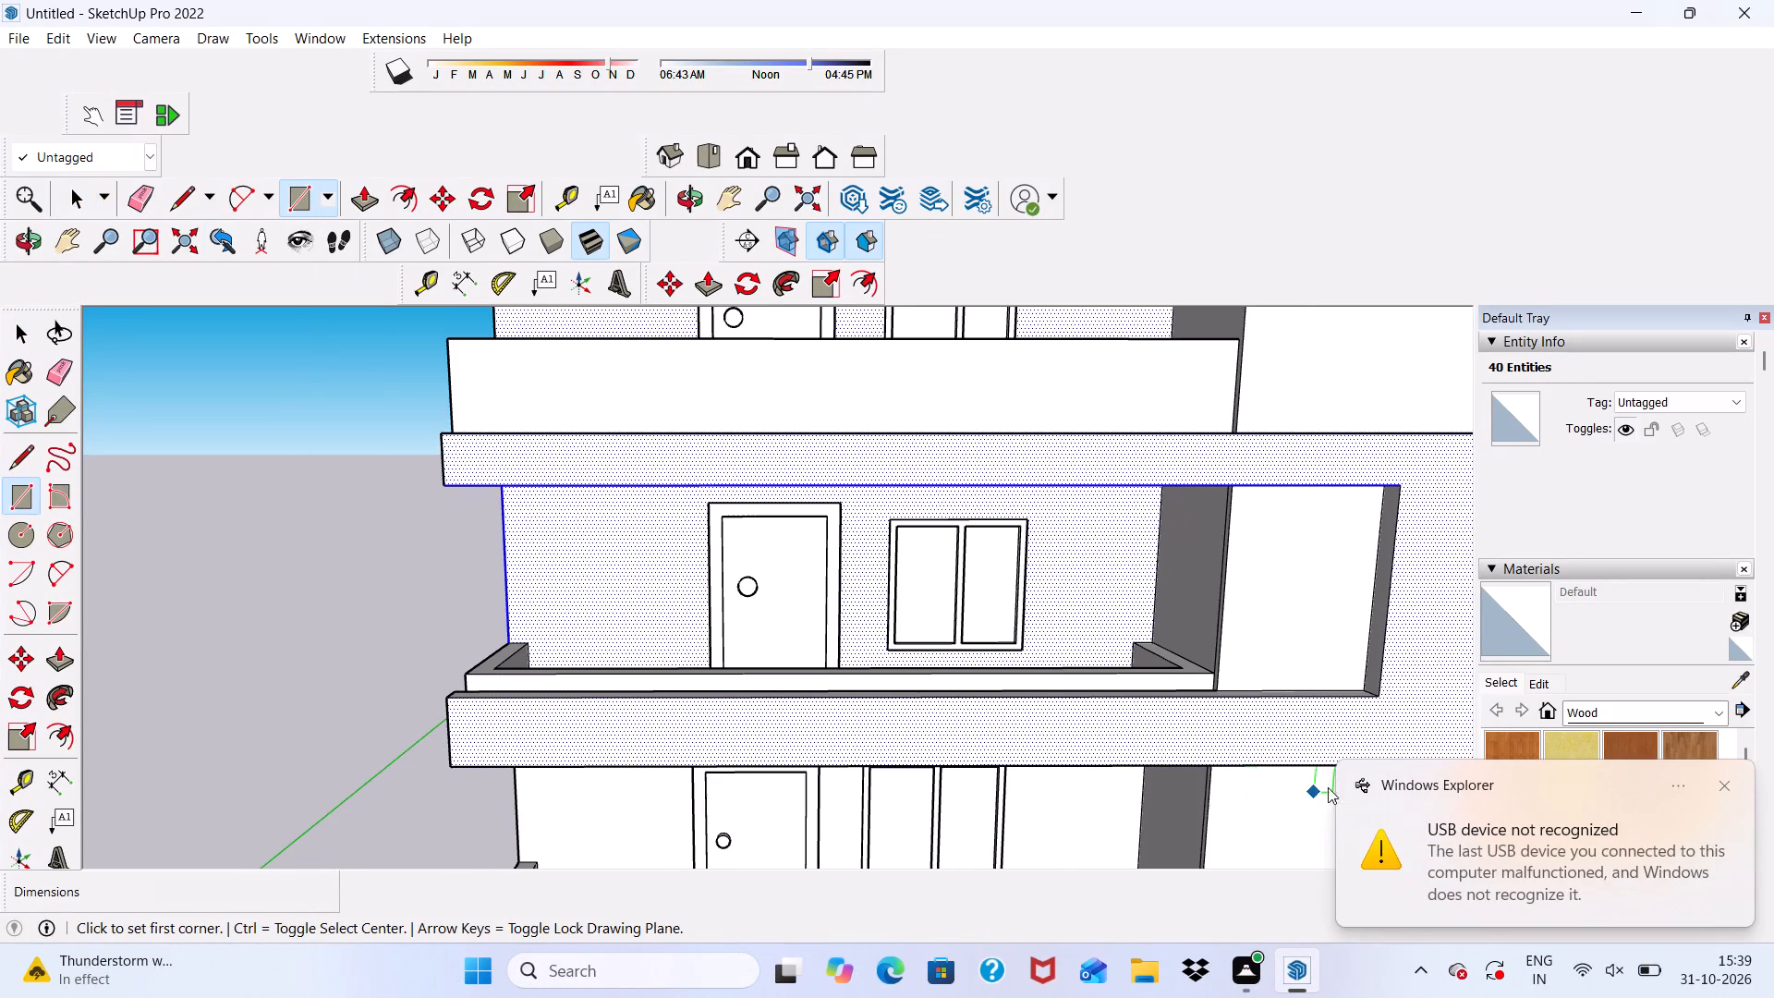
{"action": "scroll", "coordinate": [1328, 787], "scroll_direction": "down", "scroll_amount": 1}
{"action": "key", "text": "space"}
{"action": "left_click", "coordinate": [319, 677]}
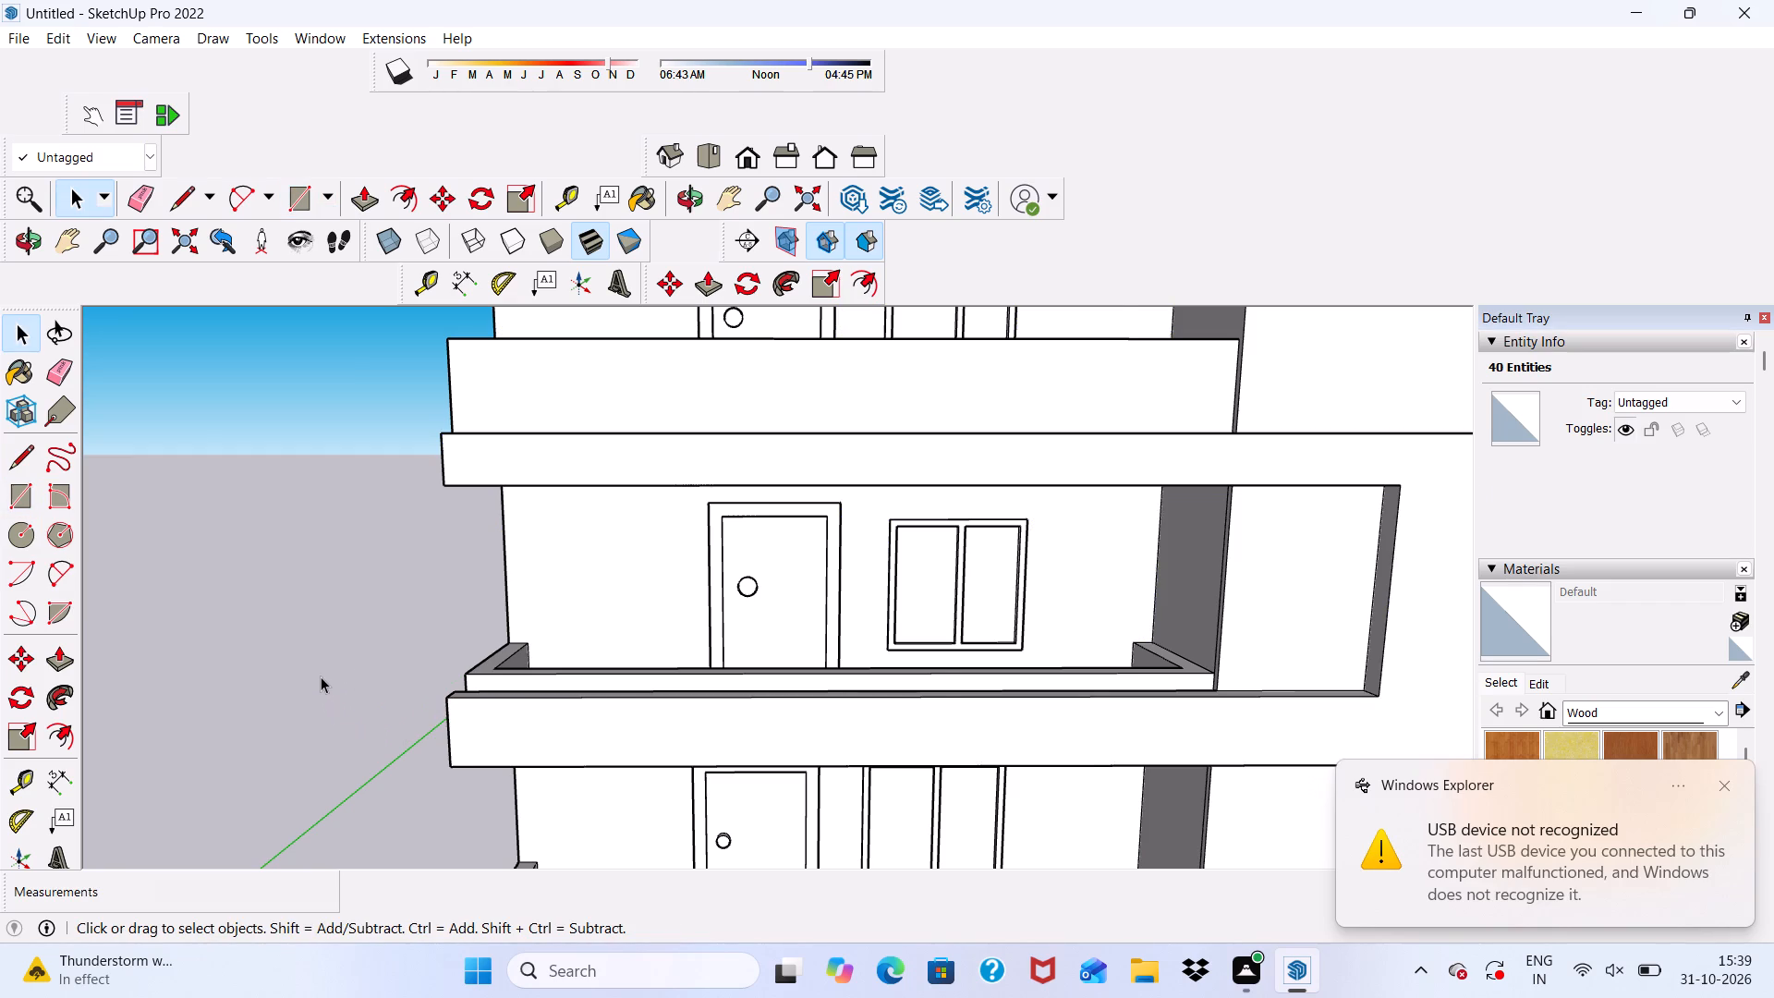
Draw a vertical rectangle about 25' 3 11/16" by 3' 2 1/2" along the full outer top edge of the middle balcony's front parapet.
{"action": "scroll", "coordinate": [506, 677], "scroll_direction": "down", "scroll_amount": 2}
{"action": "left_click", "coordinate": [18, 491]}
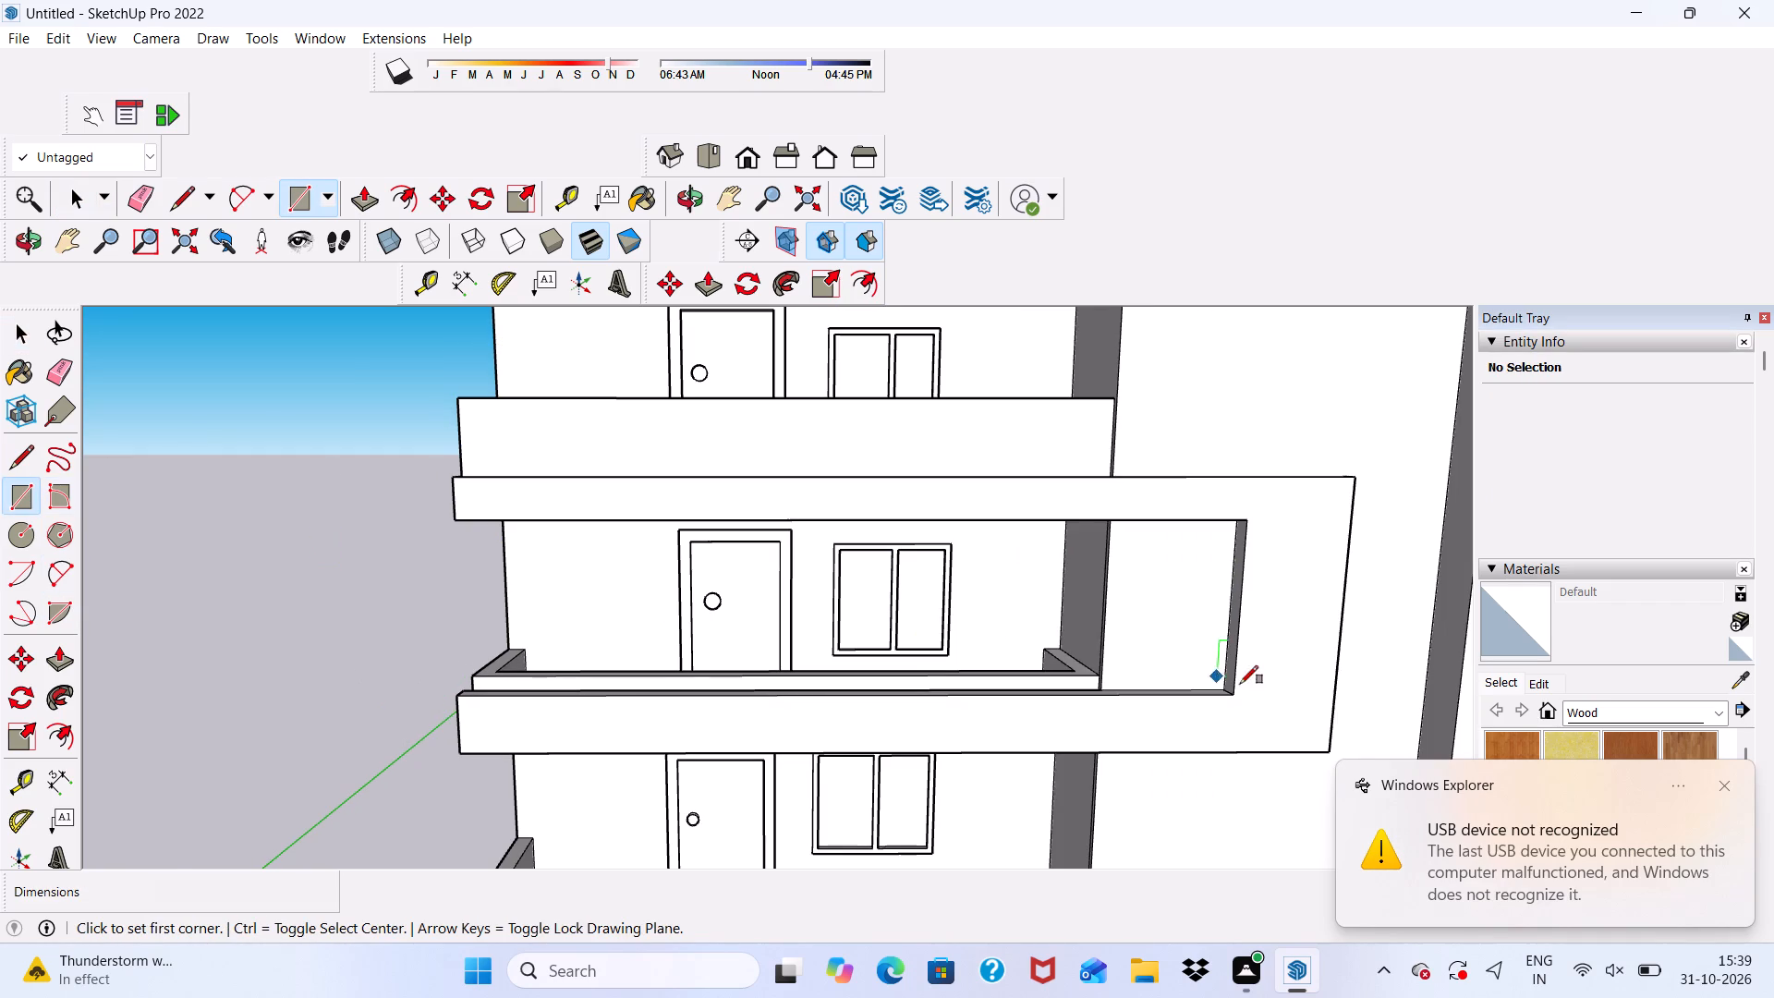
{"action": "scroll", "coordinate": [1242, 684], "scroll_direction": "up", "scroll_amount": 3}
{"action": "scroll", "coordinate": [1065, 674], "scroll_direction": "up", "scroll_amount": 13}
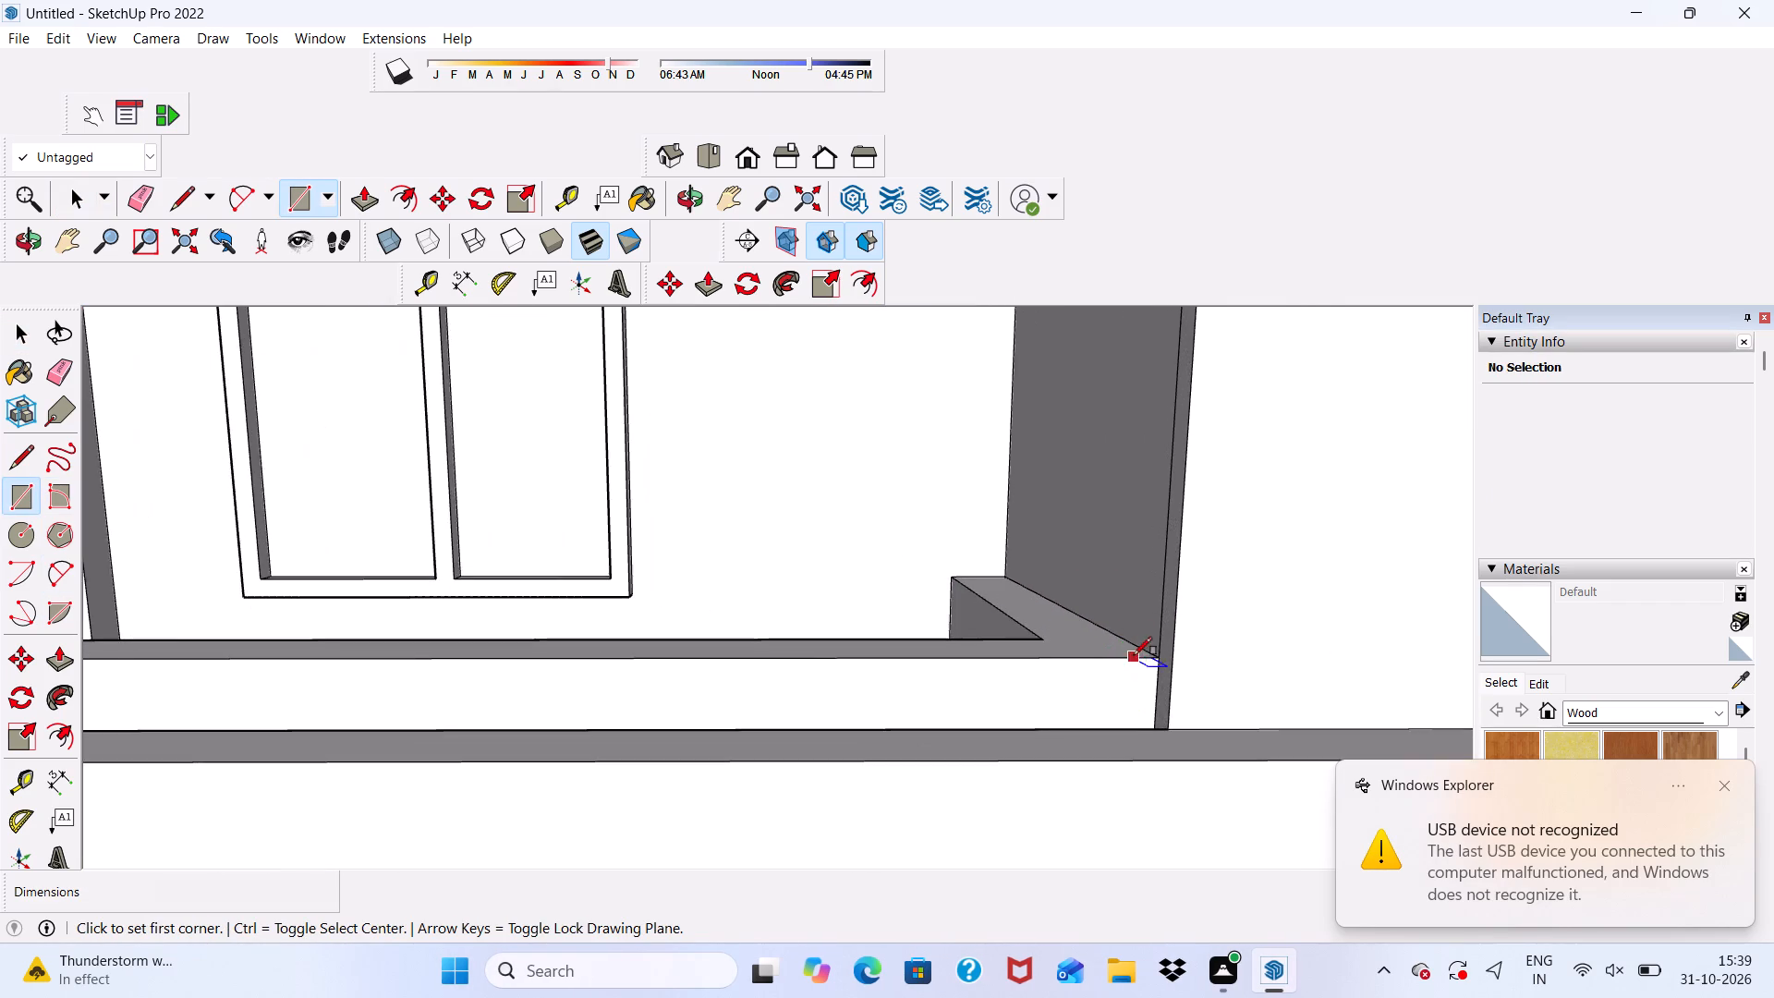
{"action": "scroll", "coordinate": [1149, 676], "scroll_direction": "up", "scroll_amount": 8}
{"action": "left_click", "coordinate": [1167, 650]}
{"action": "scroll", "coordinate": [1057, 619], "scroll_direction": "down", "scroll_amount": 2}
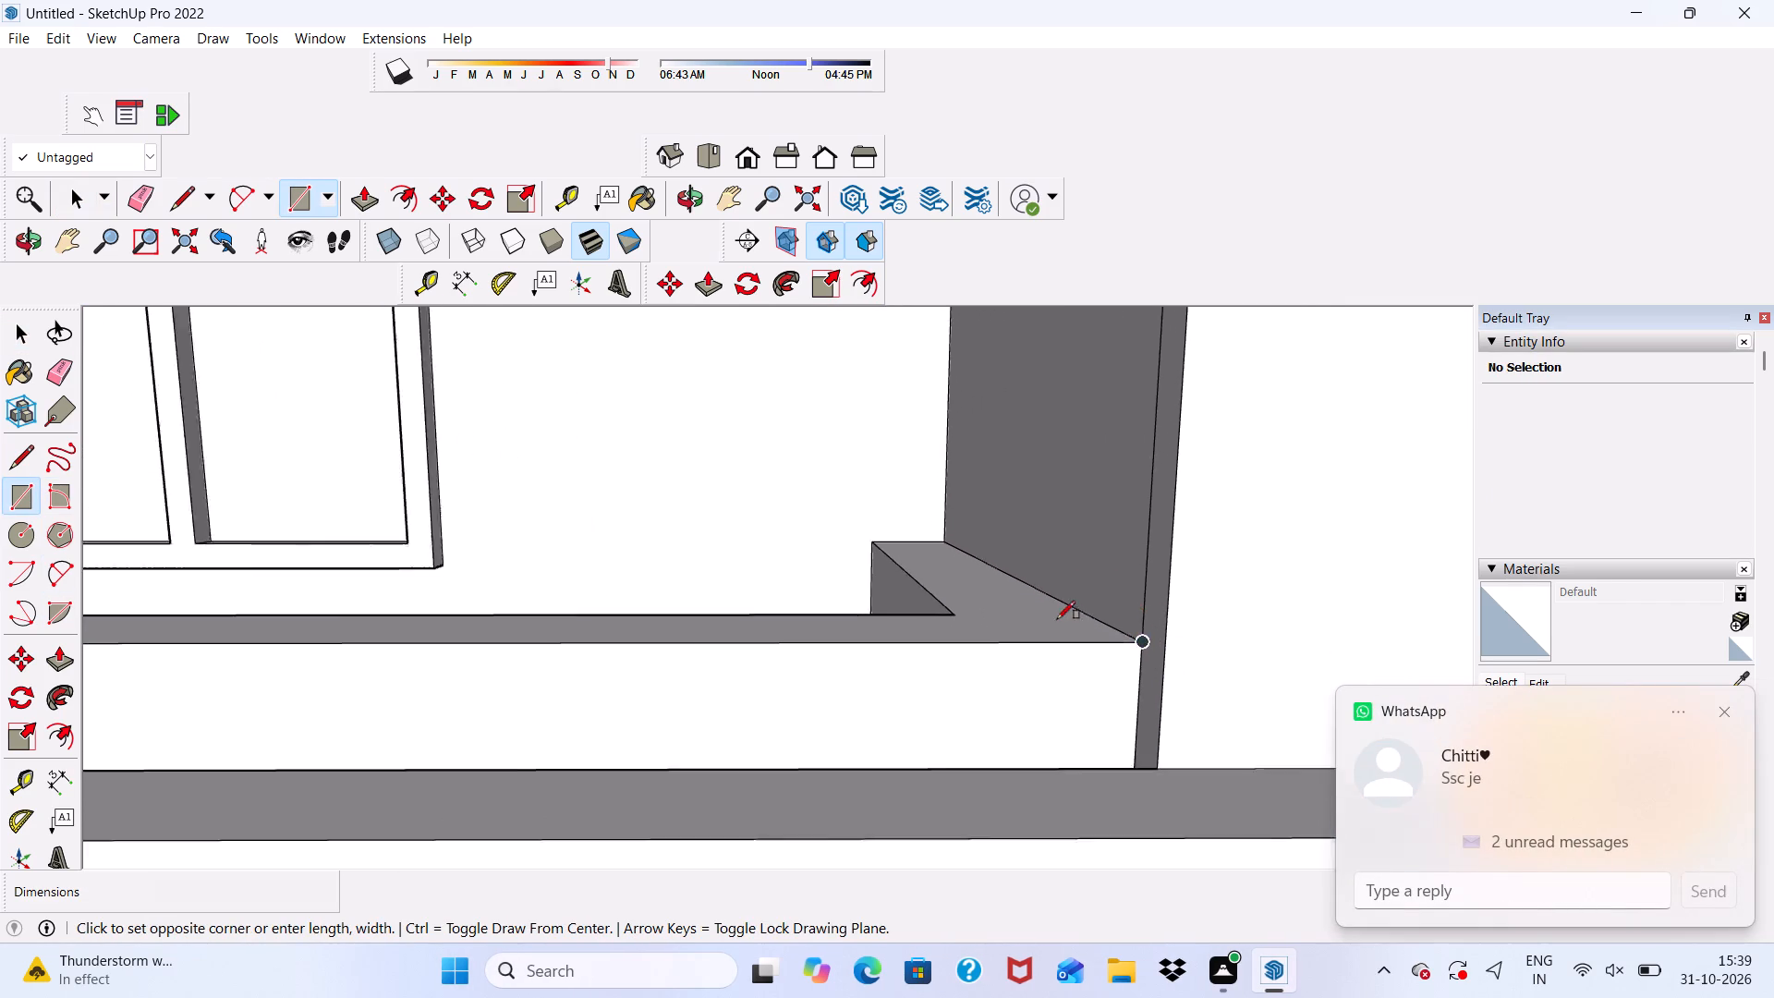
{"action": "scroll", "coordinate": [1057, 619], "scroll_direction": "down", "scroll_amount": 13}
{"action": "scroll", "coordinate": [901, 565], "scroll_direction": "down", "scroll_amount": 12}
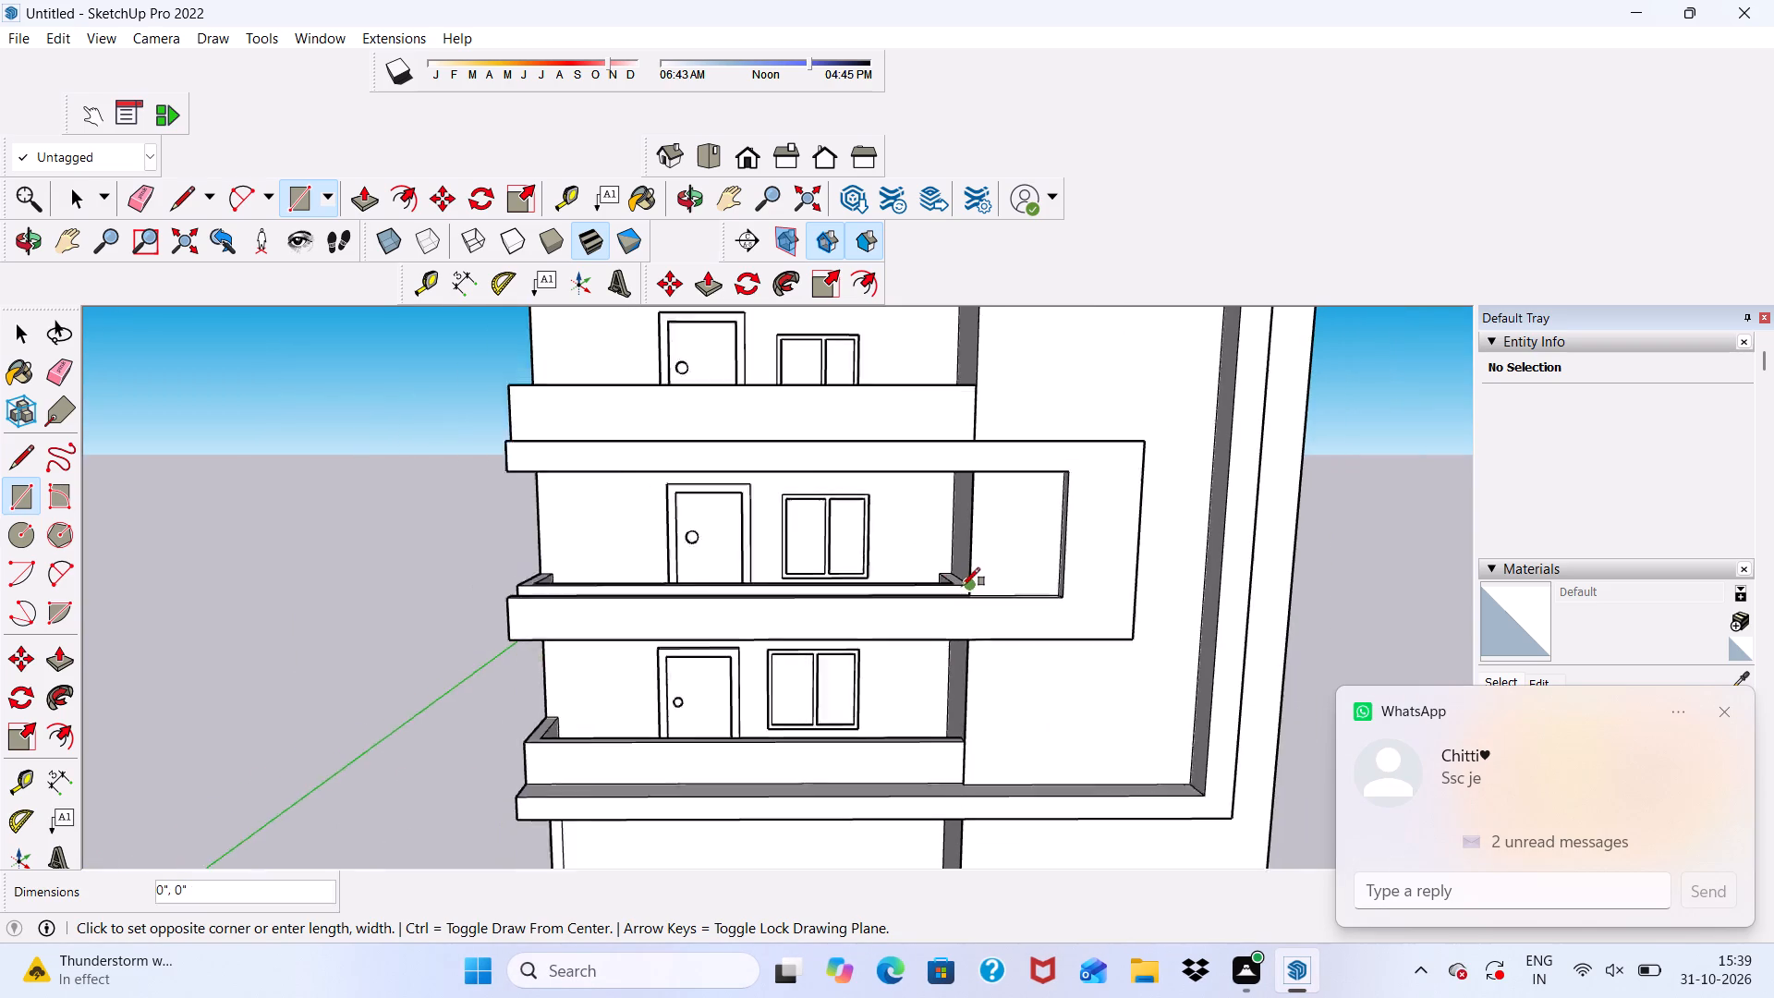
{"action": "scroll", "coordinate": [962, 586], "scroll_direction": "down", "scroll_amount": 1}
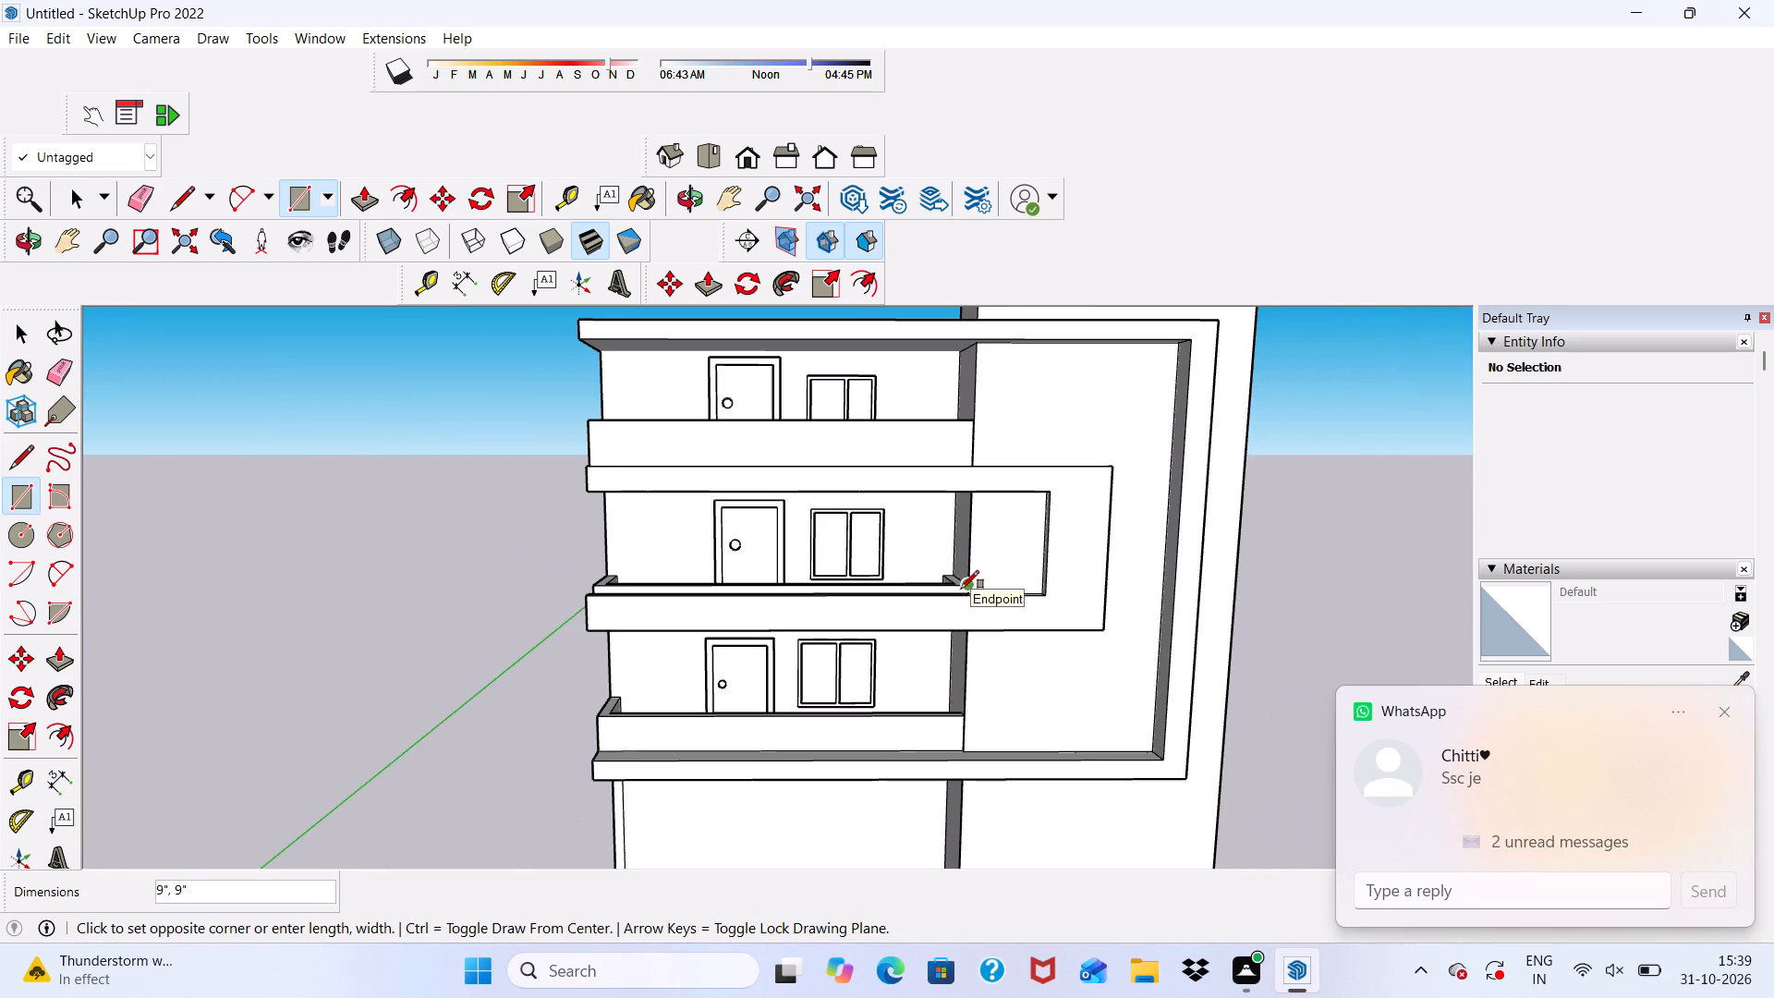
{"action": "scroll", "coordinate": [635, 568], "scroll_direction": "up", "scroll_amount": 4}
{"action": "scroll", "coordinate": [581, 551], "scroll_direction": "down", "scroll_amount": 1}
{"action": "scroll", "coordinate": [562, 566], "scroll_direction": "up", "scroll_amount": 3}
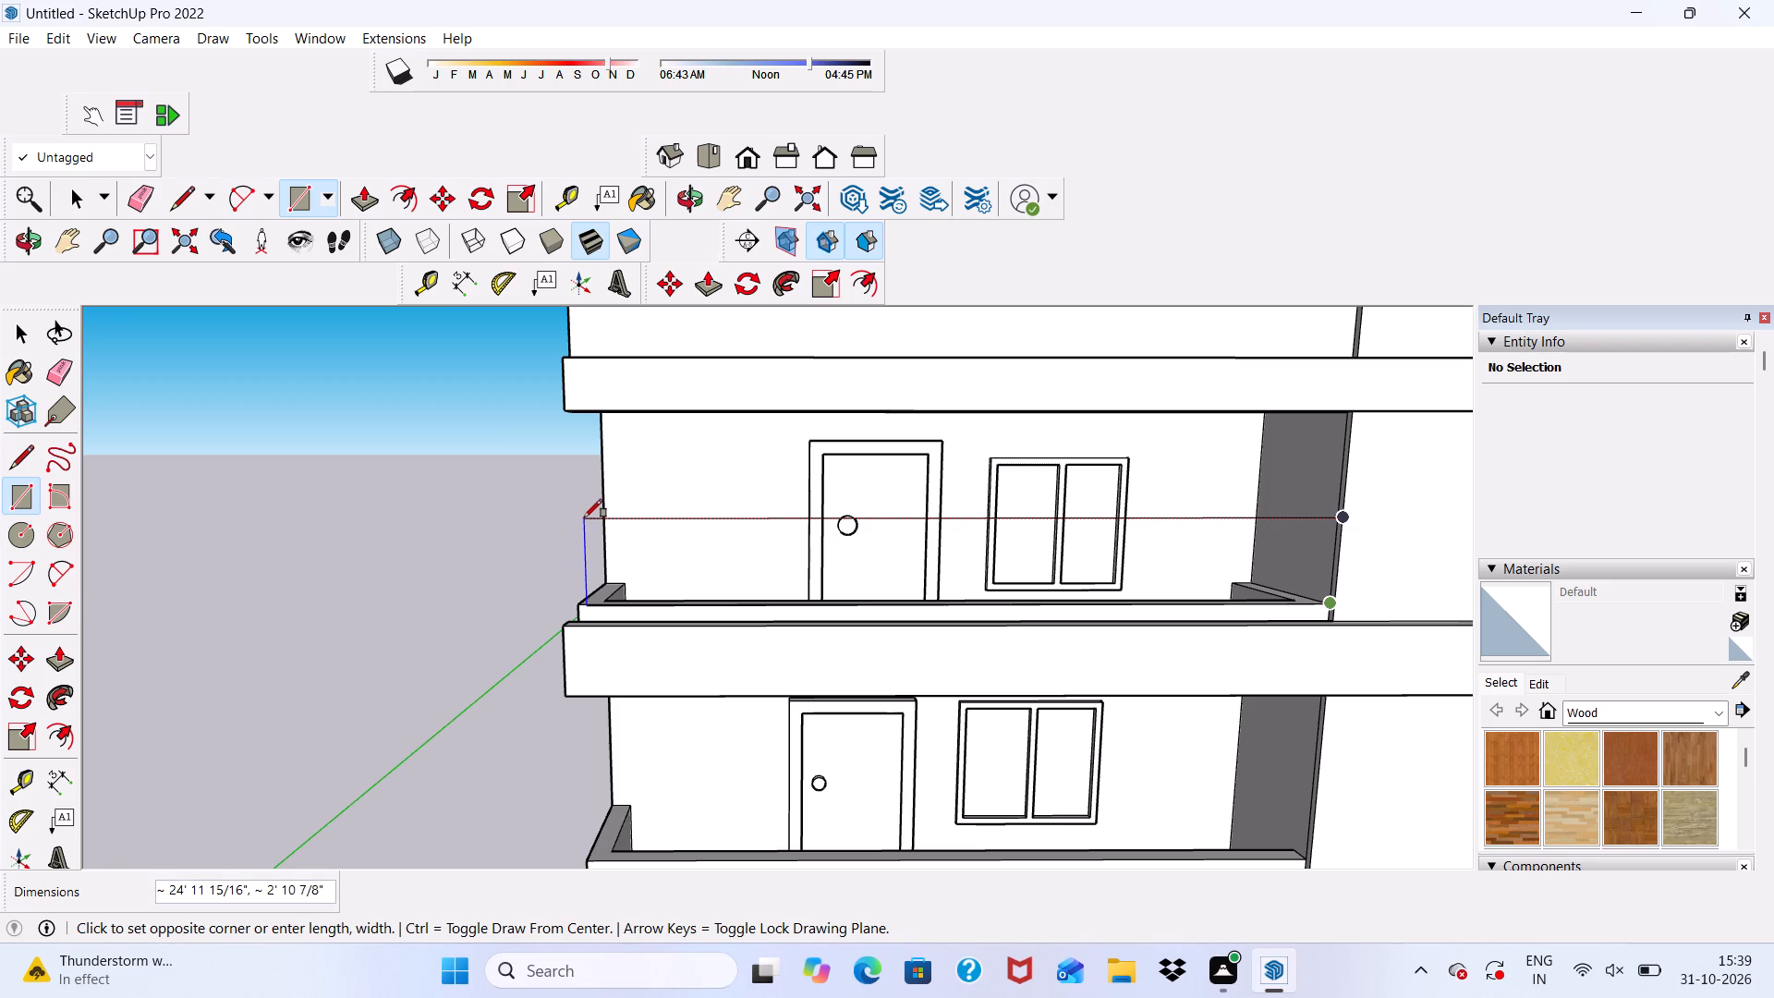
{"action": "scroll", "coordinate": [577, 517], "scroll_direction": "up", "scroll_amount": 1}
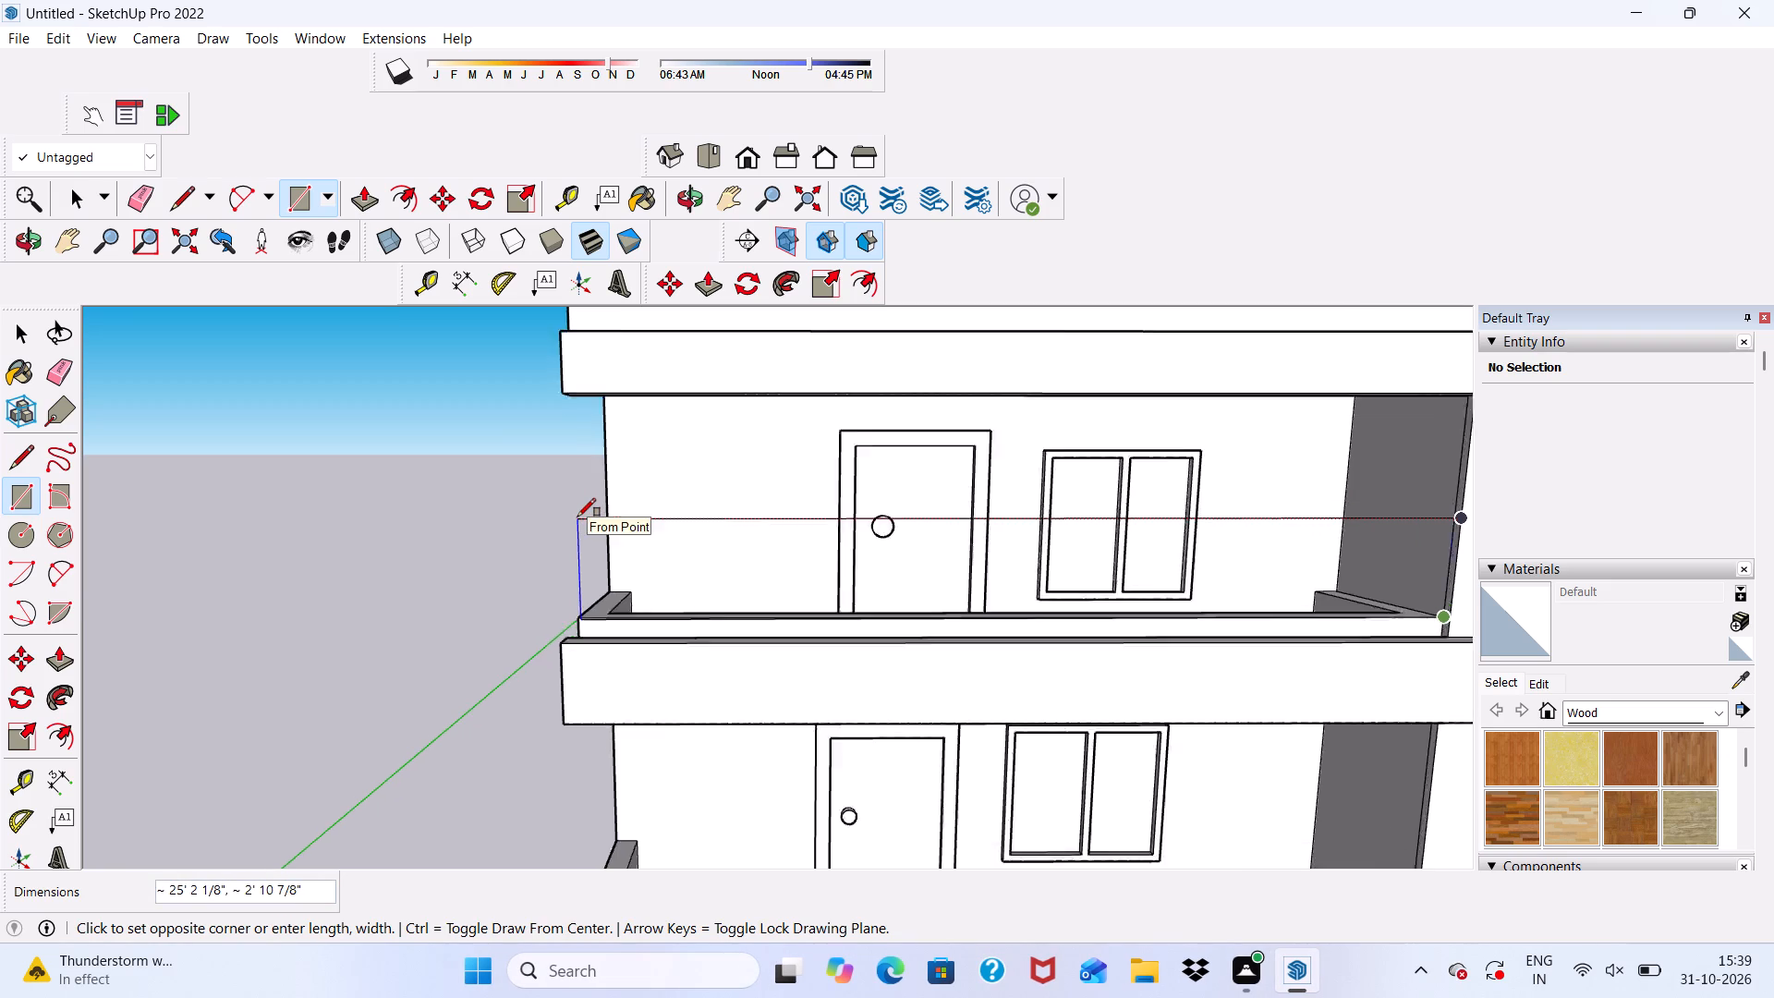
{"action": "scroll", "coordinate": [577, 517], "scroll_direction": "up", "scroll_amount": 2}
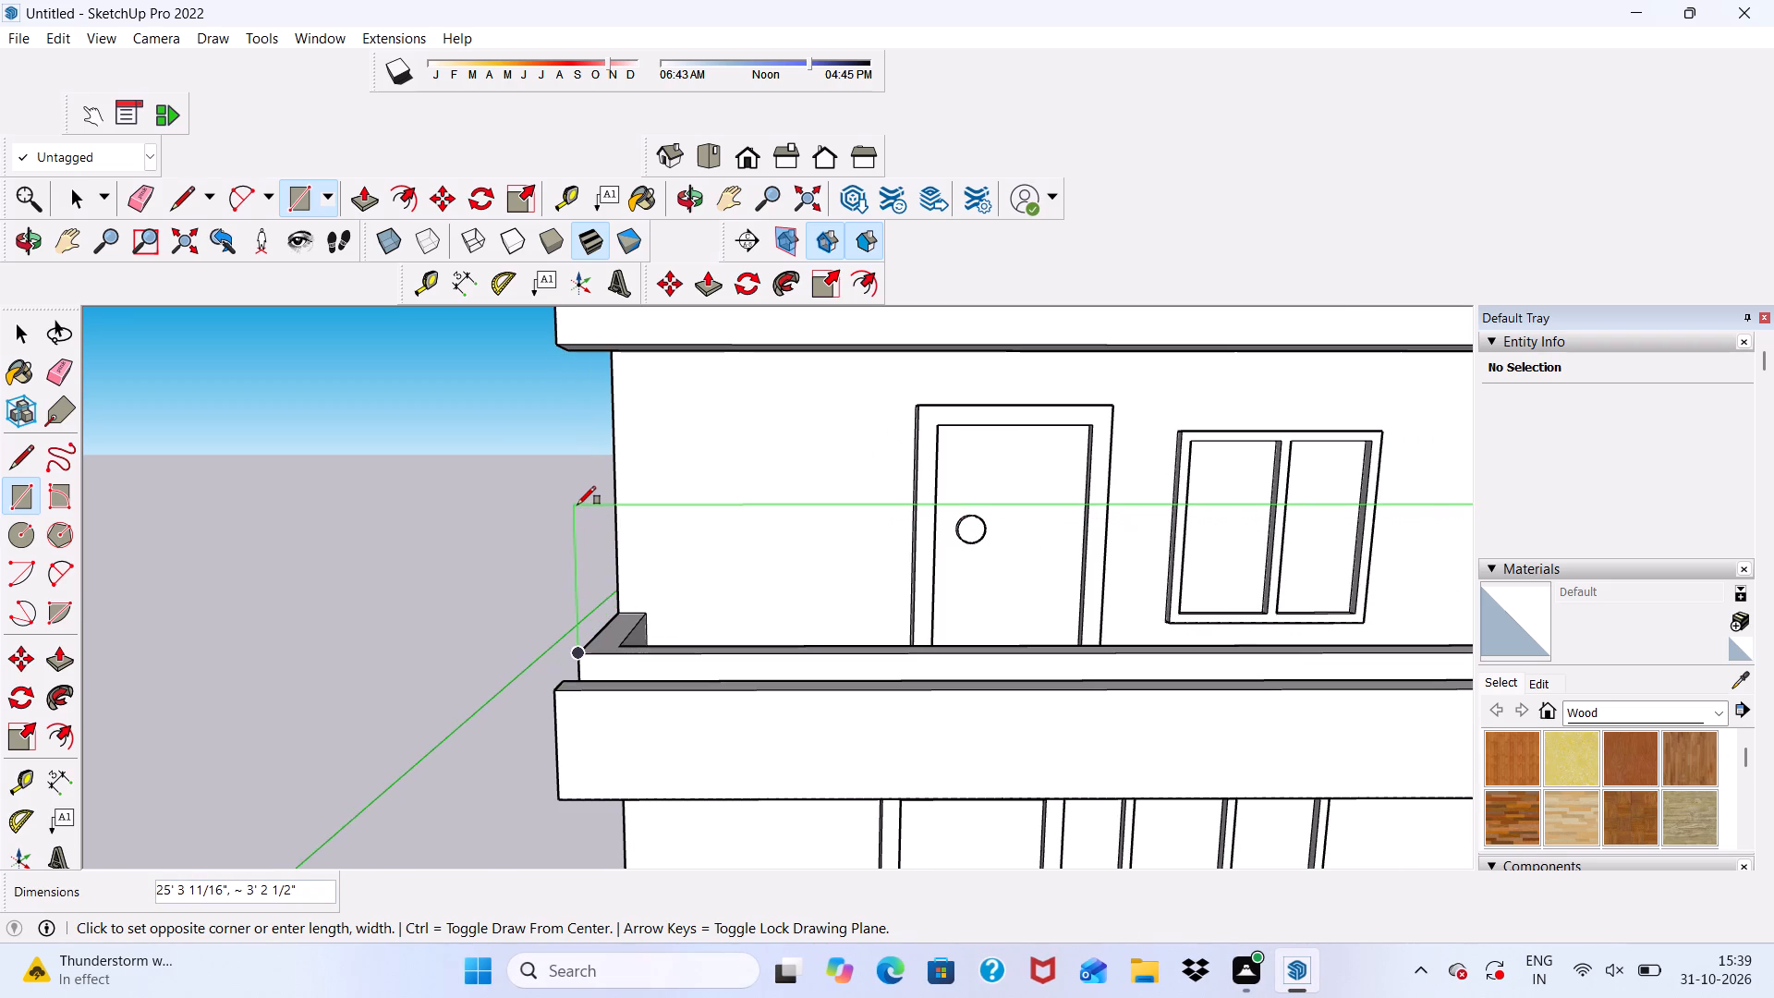
{"action": "left_click", "coordinate": [577, 505]}
Draw a vertical rectangle about 5' by 3' 2 1/2" on the middle balcony's side parapet, from the wall corner to the front panel's top corner.
{"action": "scroll", "coordinate": [577, 505], "scroll_direction": "down", "scroll_amount": 3}
{"action": "middle_click_drag", "start_coordinate": [577, 533], "coordinate": [772, 542]}
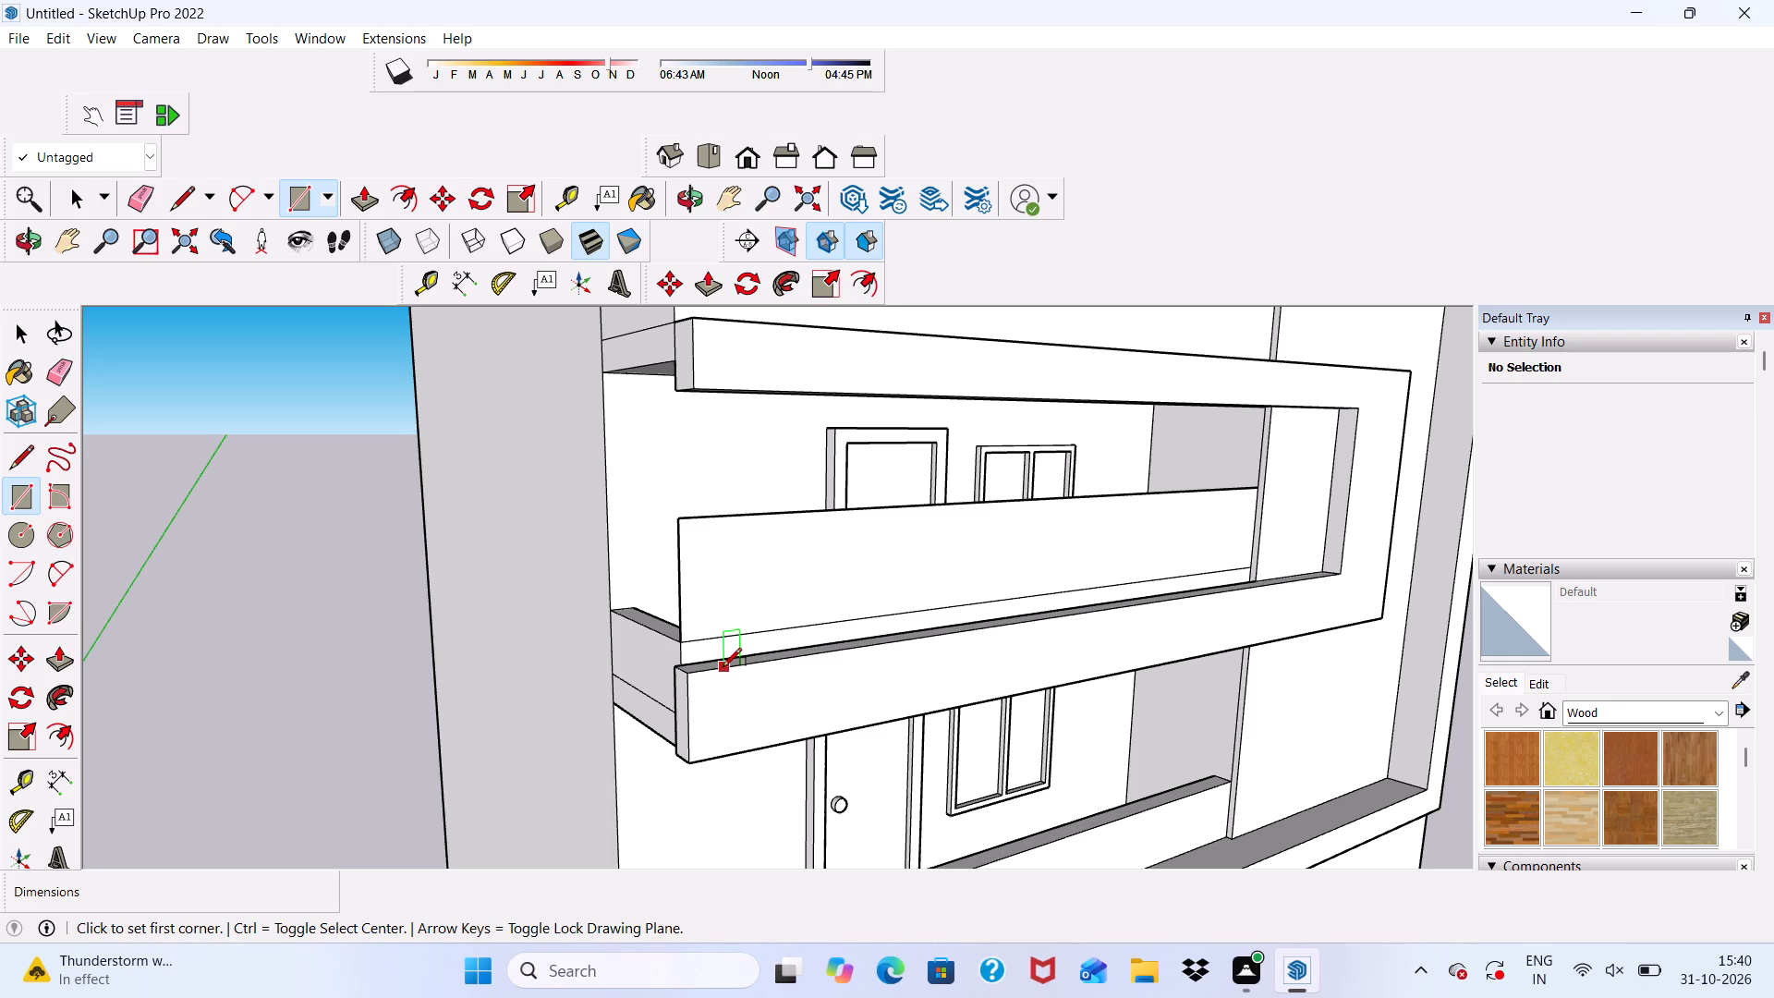
{"action": "scroll", "coordinate": [719, 798], "scroll_direction": "down", "scroll_amount": 4}
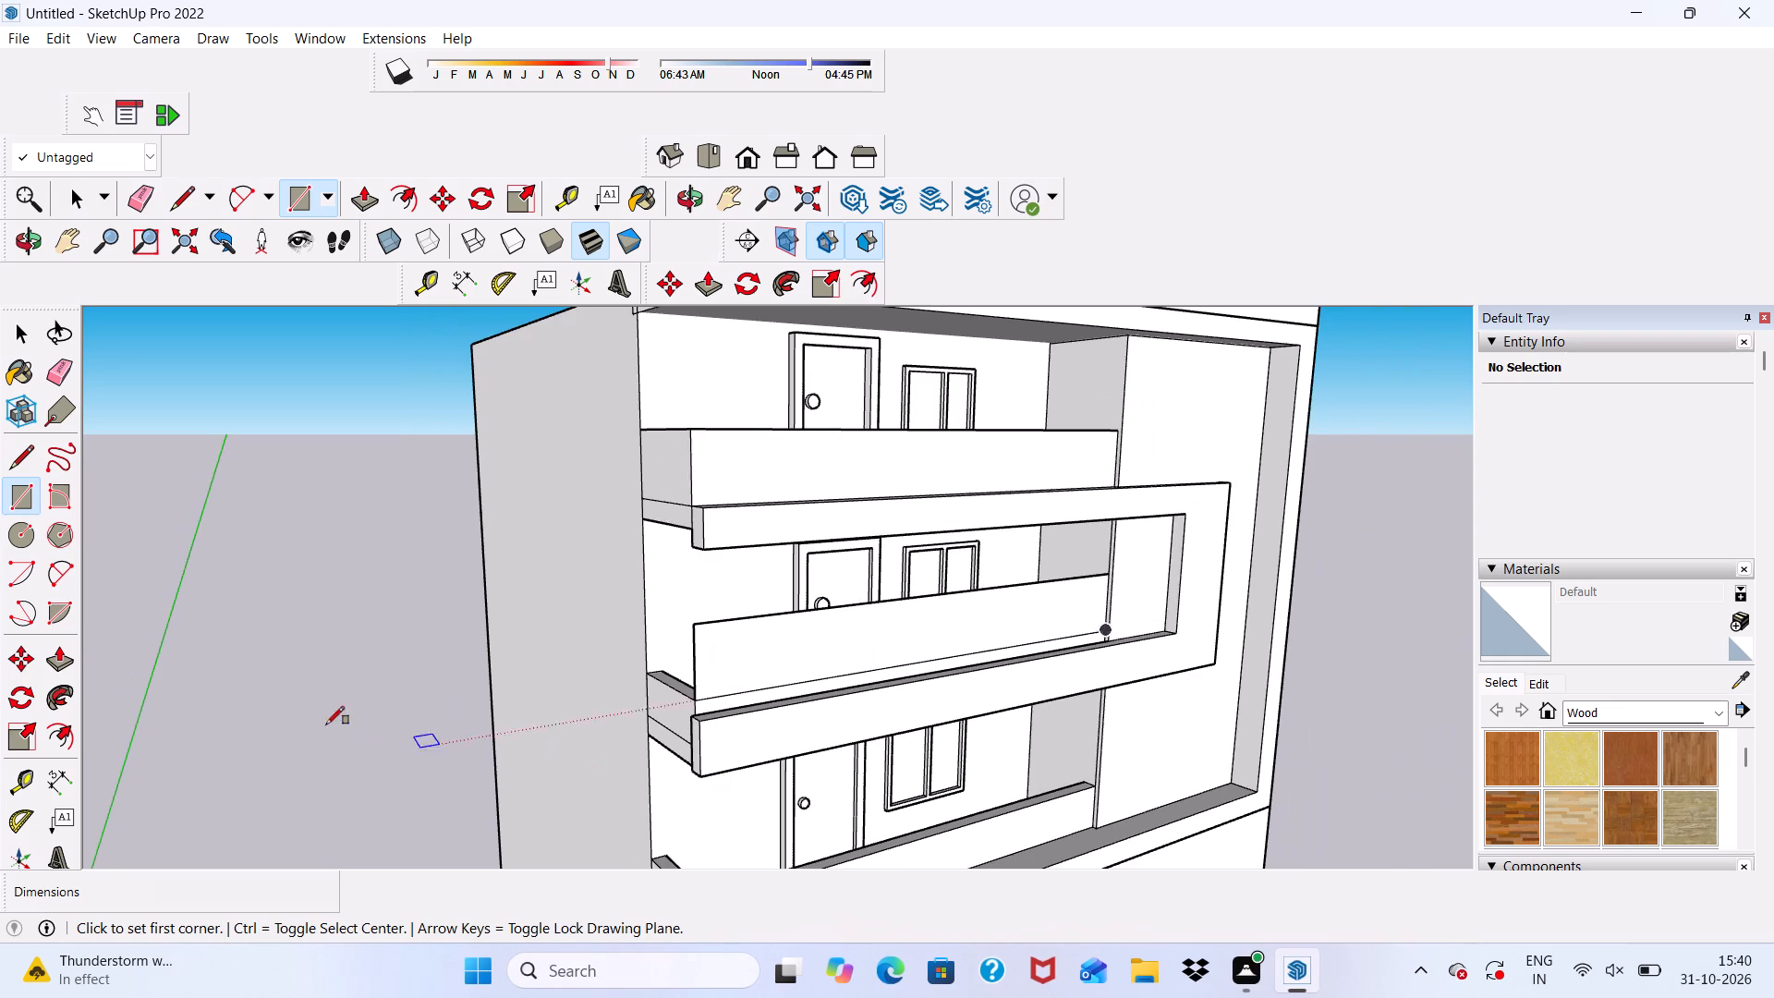
{"action": "scroll", "coordinate": [652, 661], "scroll_direction": "up", "scroll_amount": 4}
{"action": "middle_click_drag", "start_coordinate": [652, 661], "coordinate": [906, 688]}
{"action": "scroll", "coordinate": [888, 694], "scroll_direction": "up", "scroll_amount": 6}
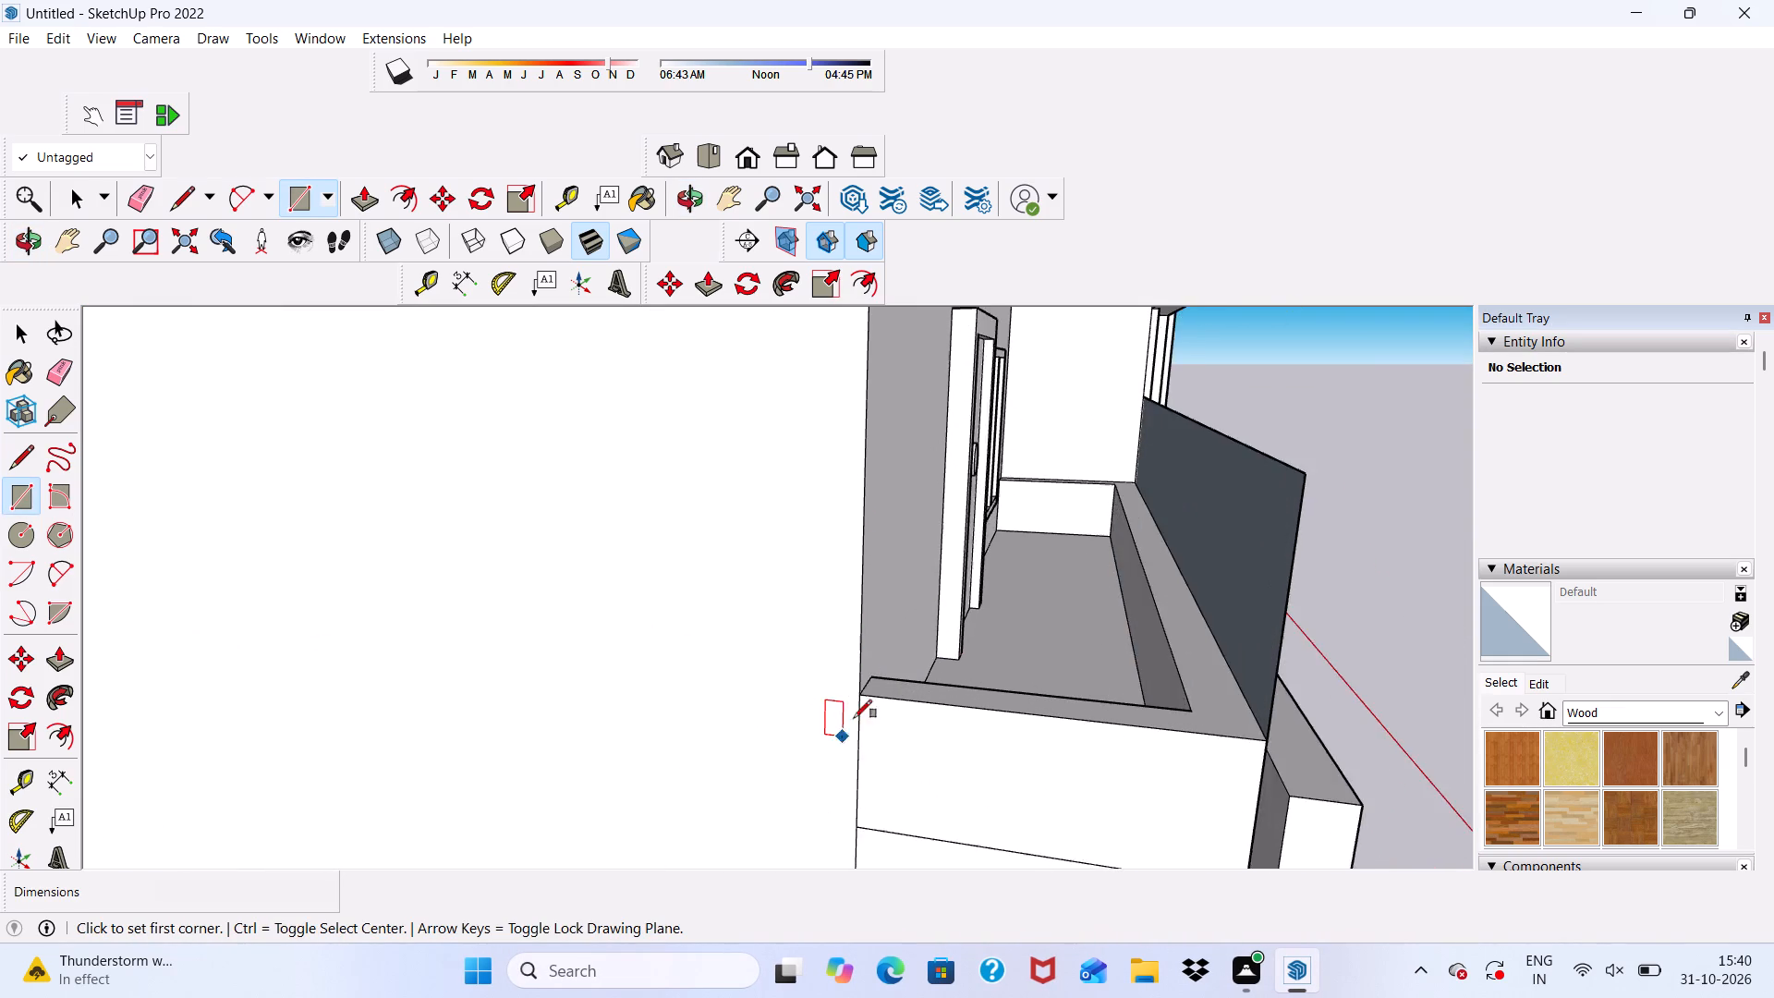
{"action": "scroll", "coordinate": [854, 718], "scroll_direction": "up", "scroll_amount": 4}
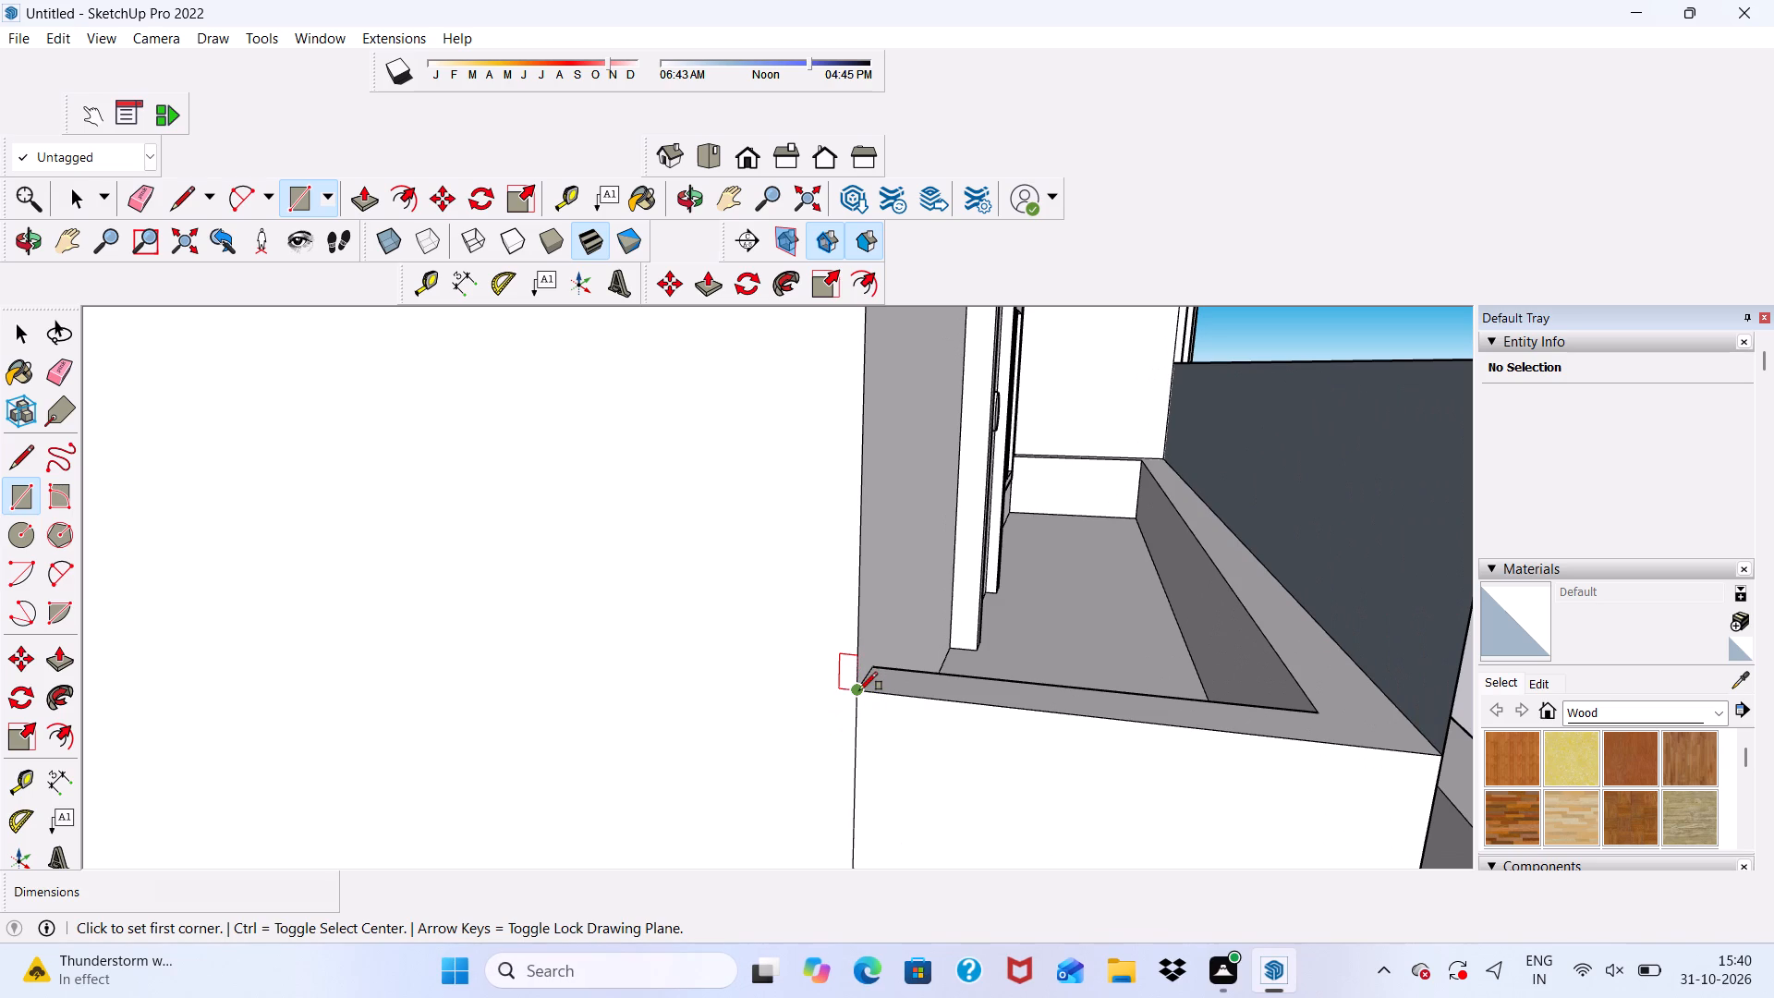
{"action": "scroll", "coordinate": [861, 675], "scroll_direction": "up", "scroll_amount": 8}
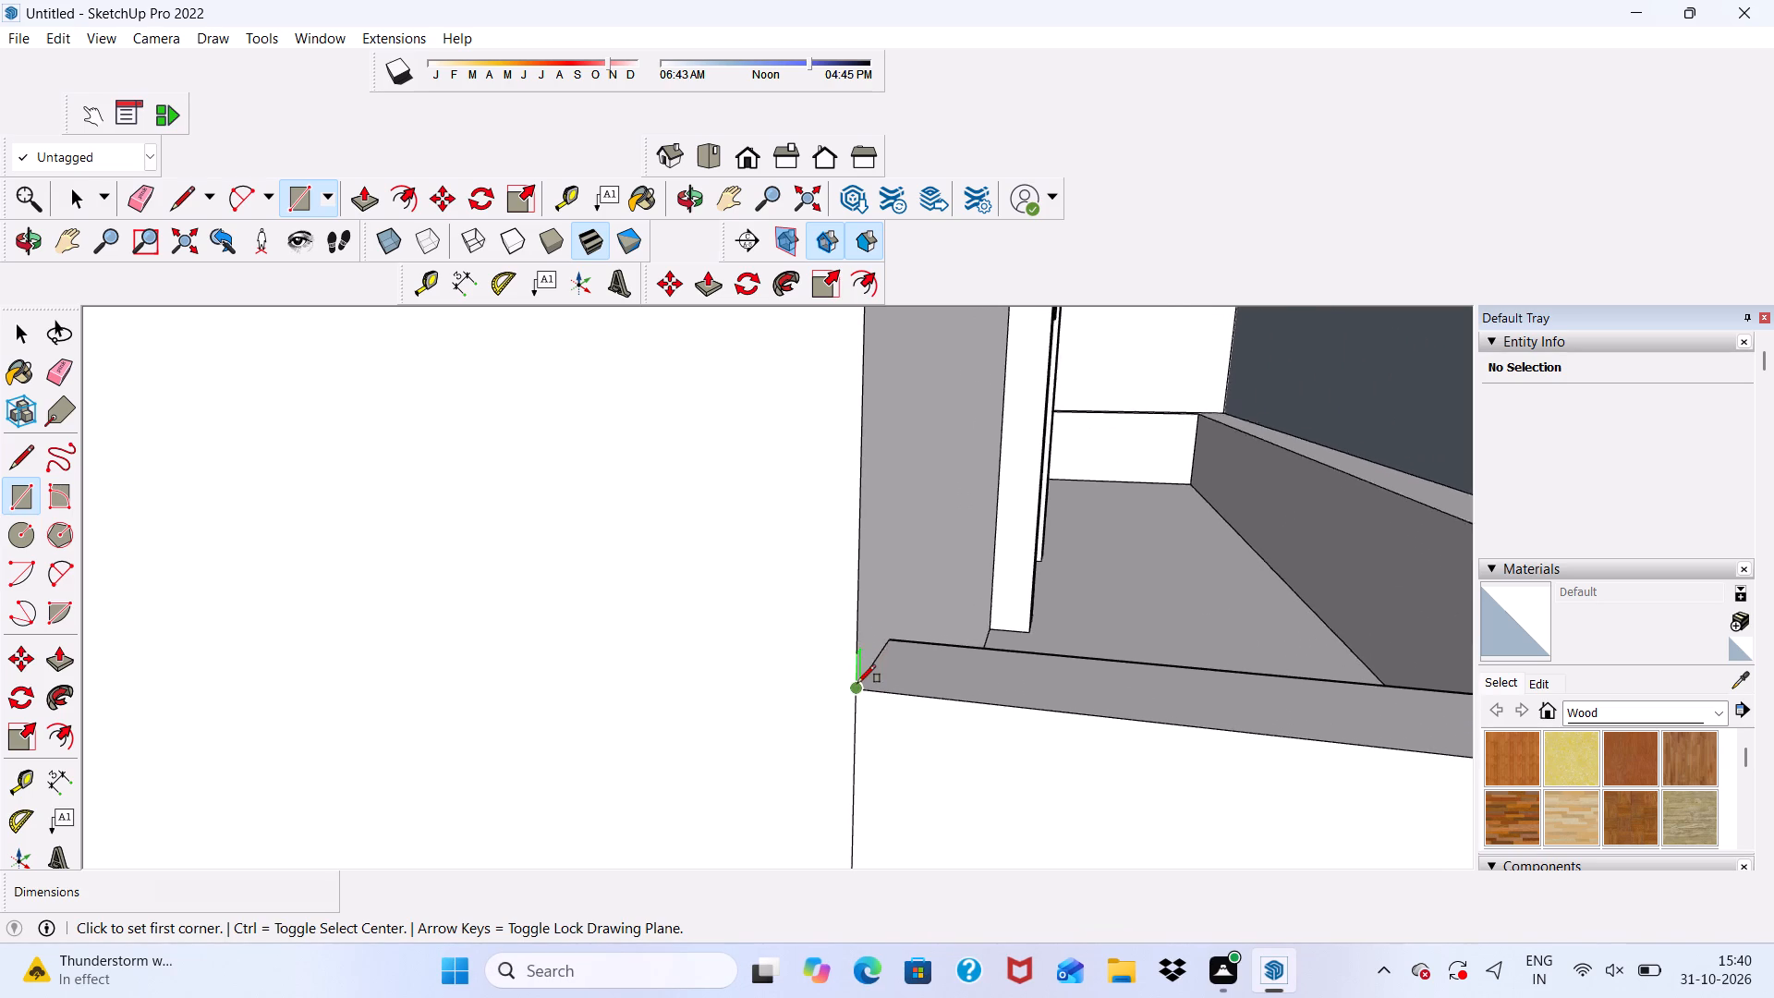
{"action": "scroll", "coordinate": [857, 683], "scroll_direction": "up", "scroll_amount": 11}
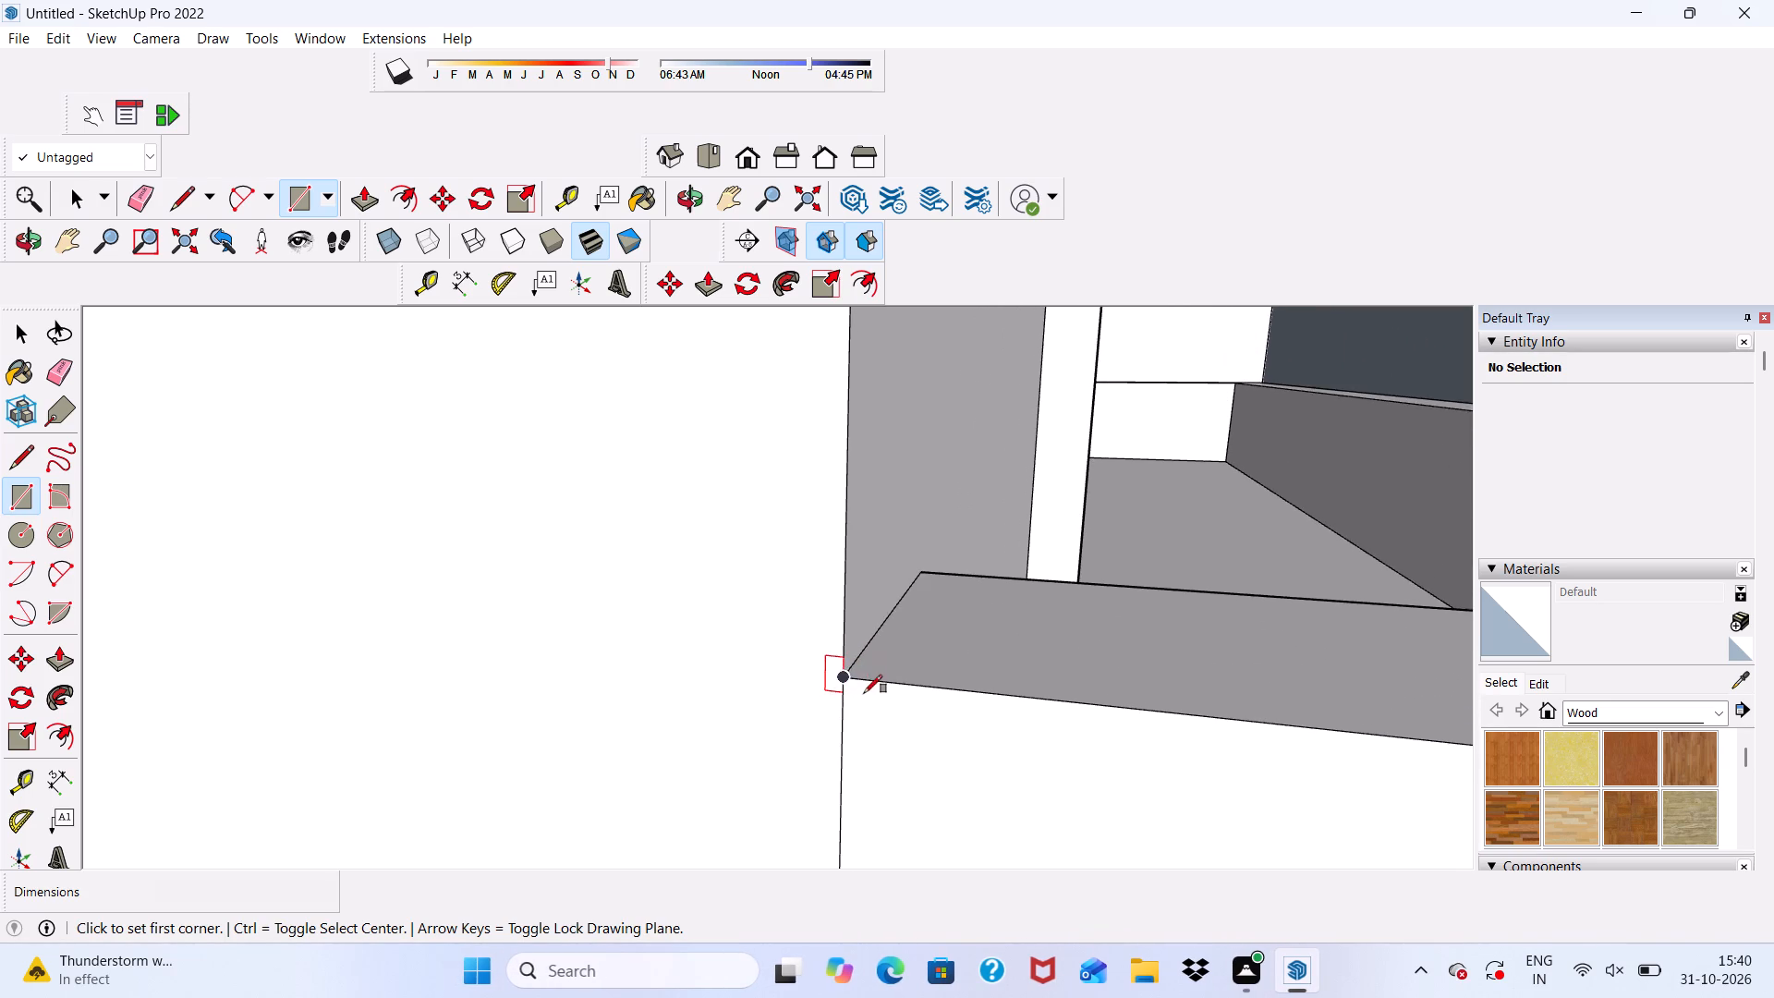
{"action": "scroll", "coordinate": [864, 693], "scroll_direction": "up", "scroll_amount": 3}
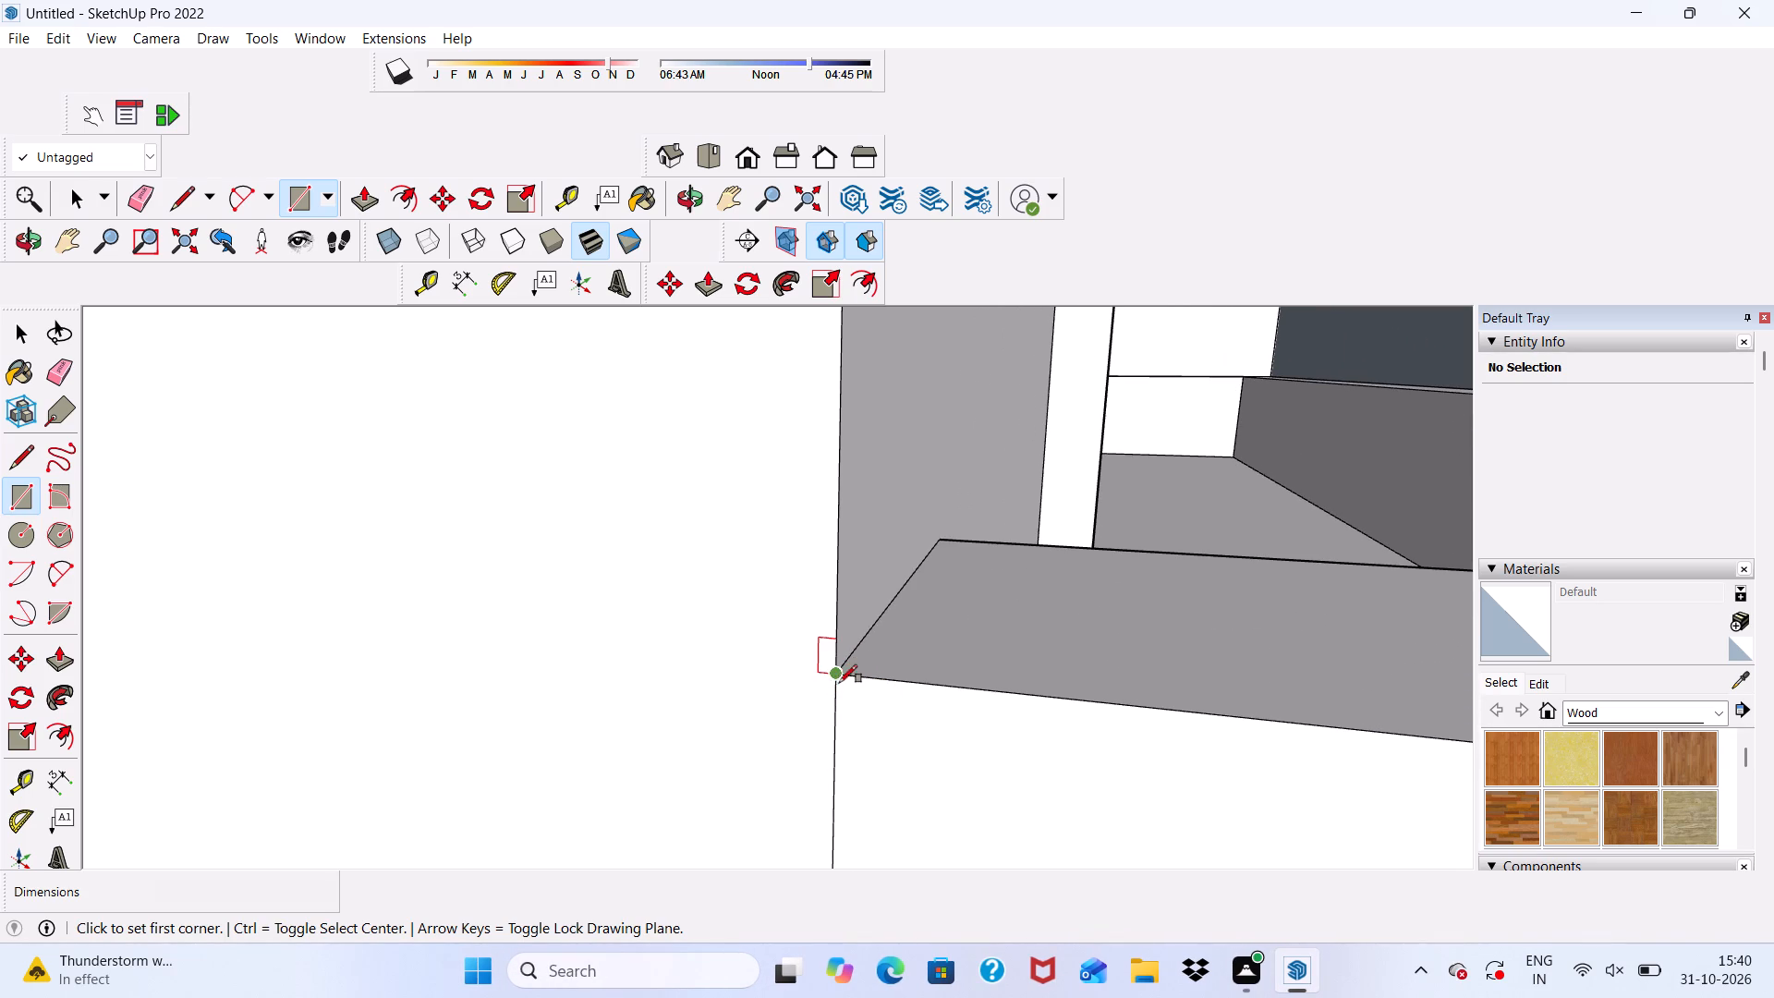
{"action": "left_click", "coordinate": [839, 676]}
{"action": "scroll", "coordinate": [743, 654], "scroll_direction": "down", "scroll_amount": 4}
{"action": "scroll", "coordinate": [617, 622], "scroll_direction": "down", "scroll_amount": 3}
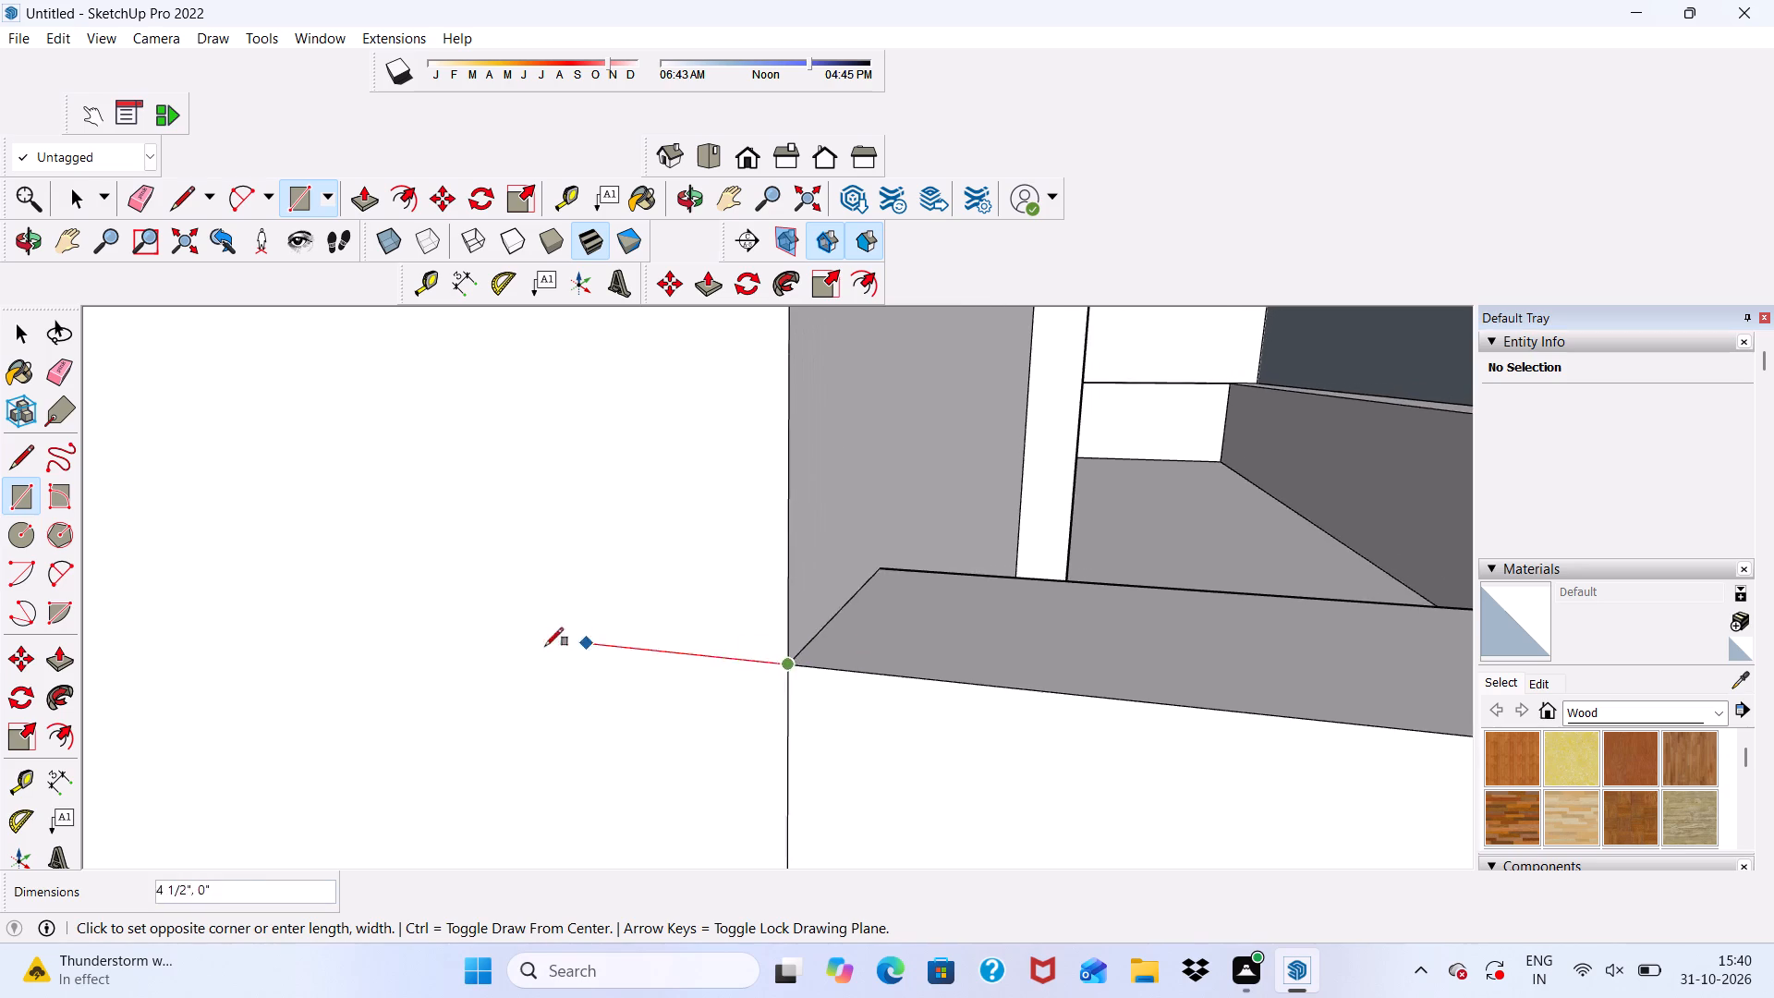
{"action": "scroll", "coordinate": [545, 646], "scroll_direction": "down", "scroll_amount": 3}
{"action": "scroll", "coordinate": [780, 628], "scroll_direction": "down", "scroll_amount": 19}
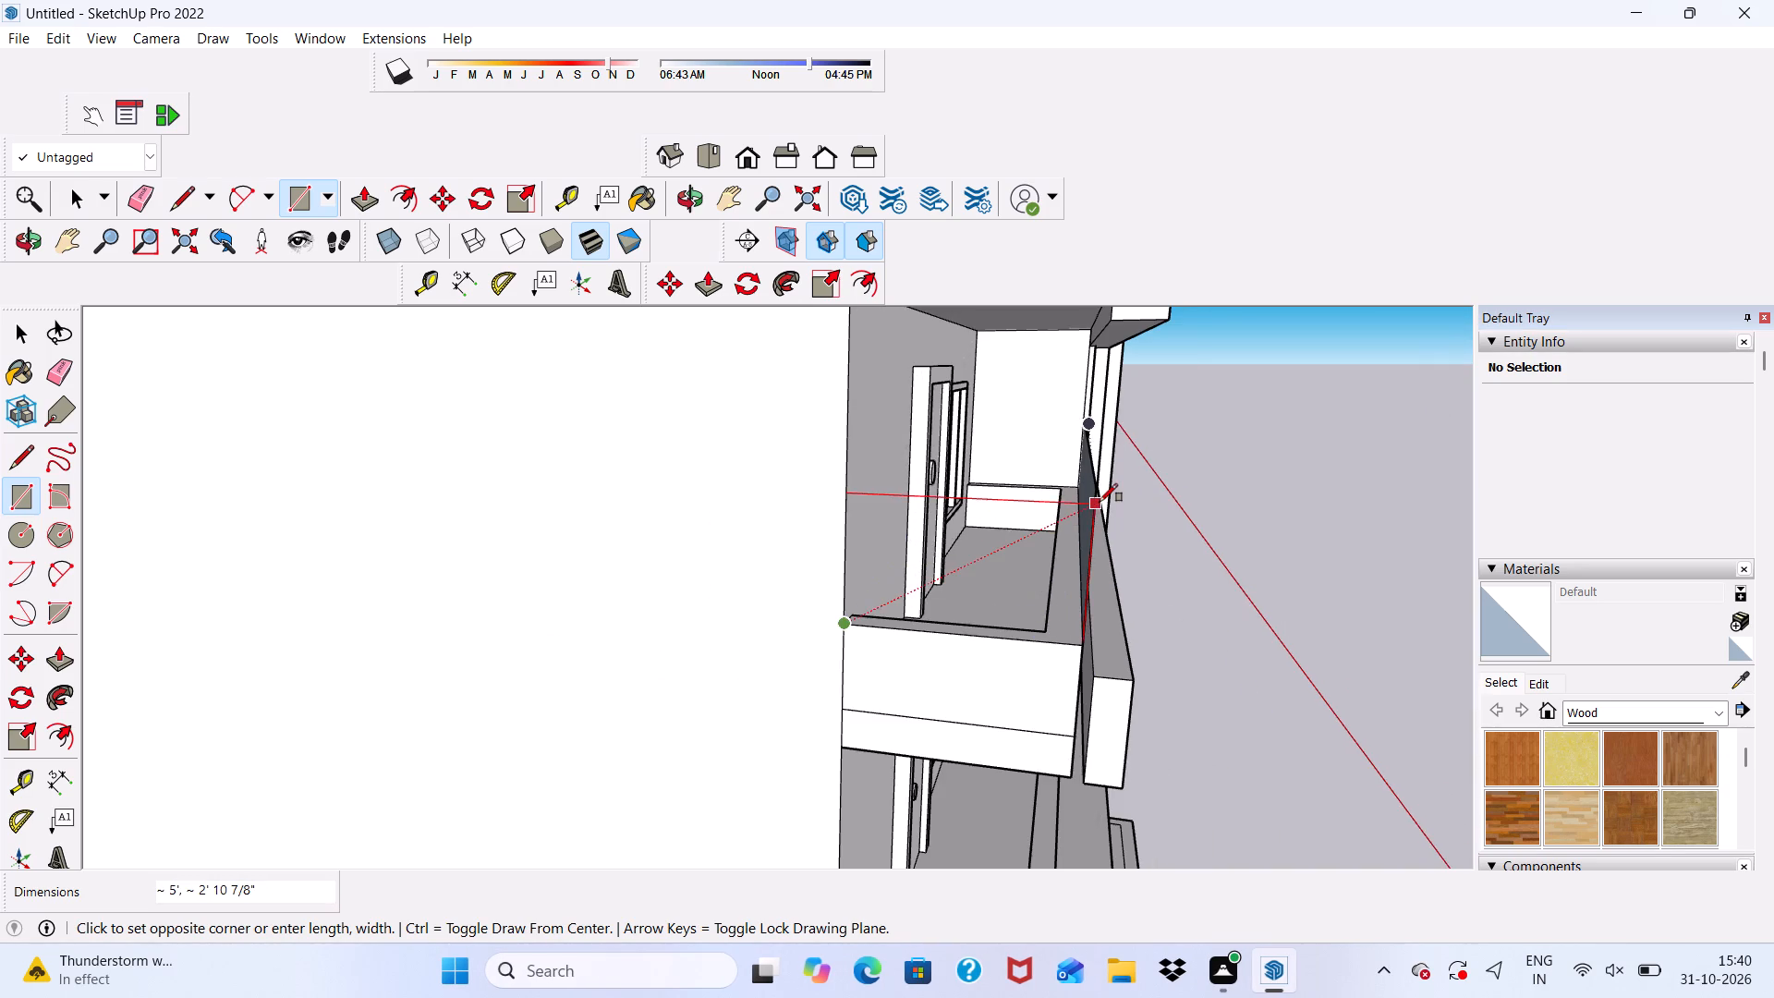
{"action": "scroll", "coordinate": [1100, 502], "scroll_direction": "up", "scroll_amount": 5}
{"action": "scroll", "coordinate": [1094, 502], "scroll_direction": "down", "scroll_amount": 4}
{"action": "scroll", "coordinate": [1082, 471], "scroll_direction": "up", "scroll_amount": 1}
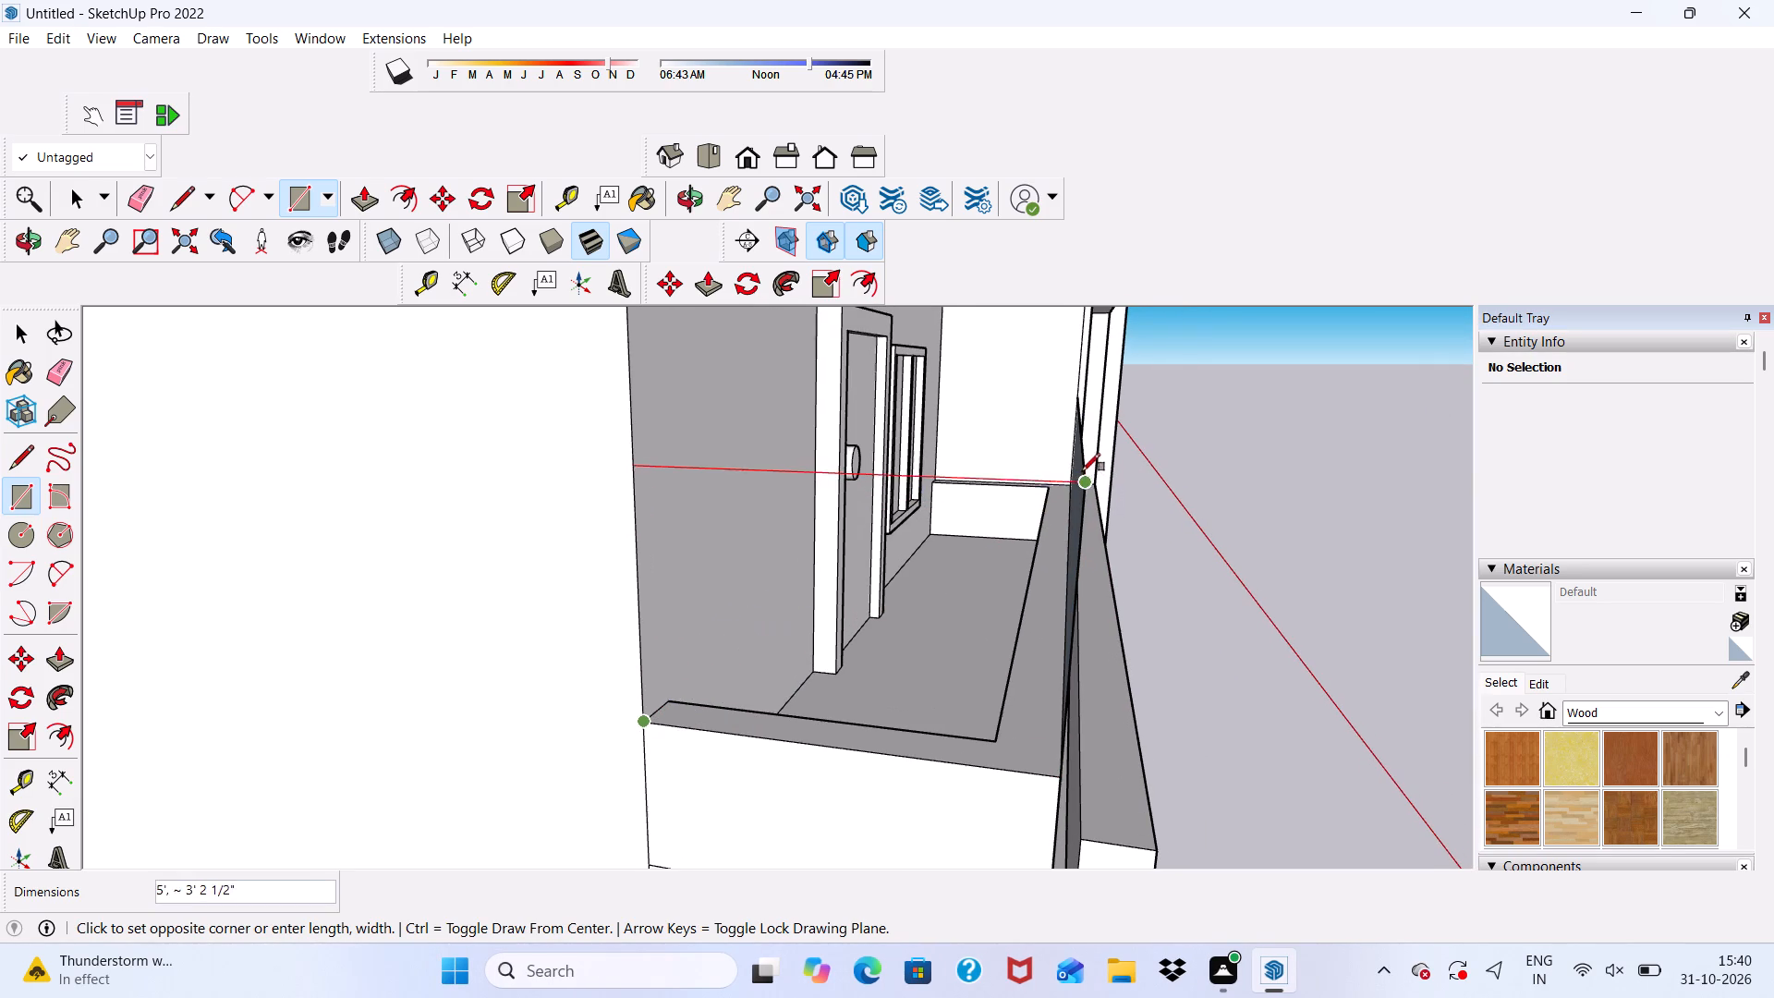
{"action": "scroll", "coordinate": [1091, 489], "scroll_direction": "down", "scroll_amount": 1}
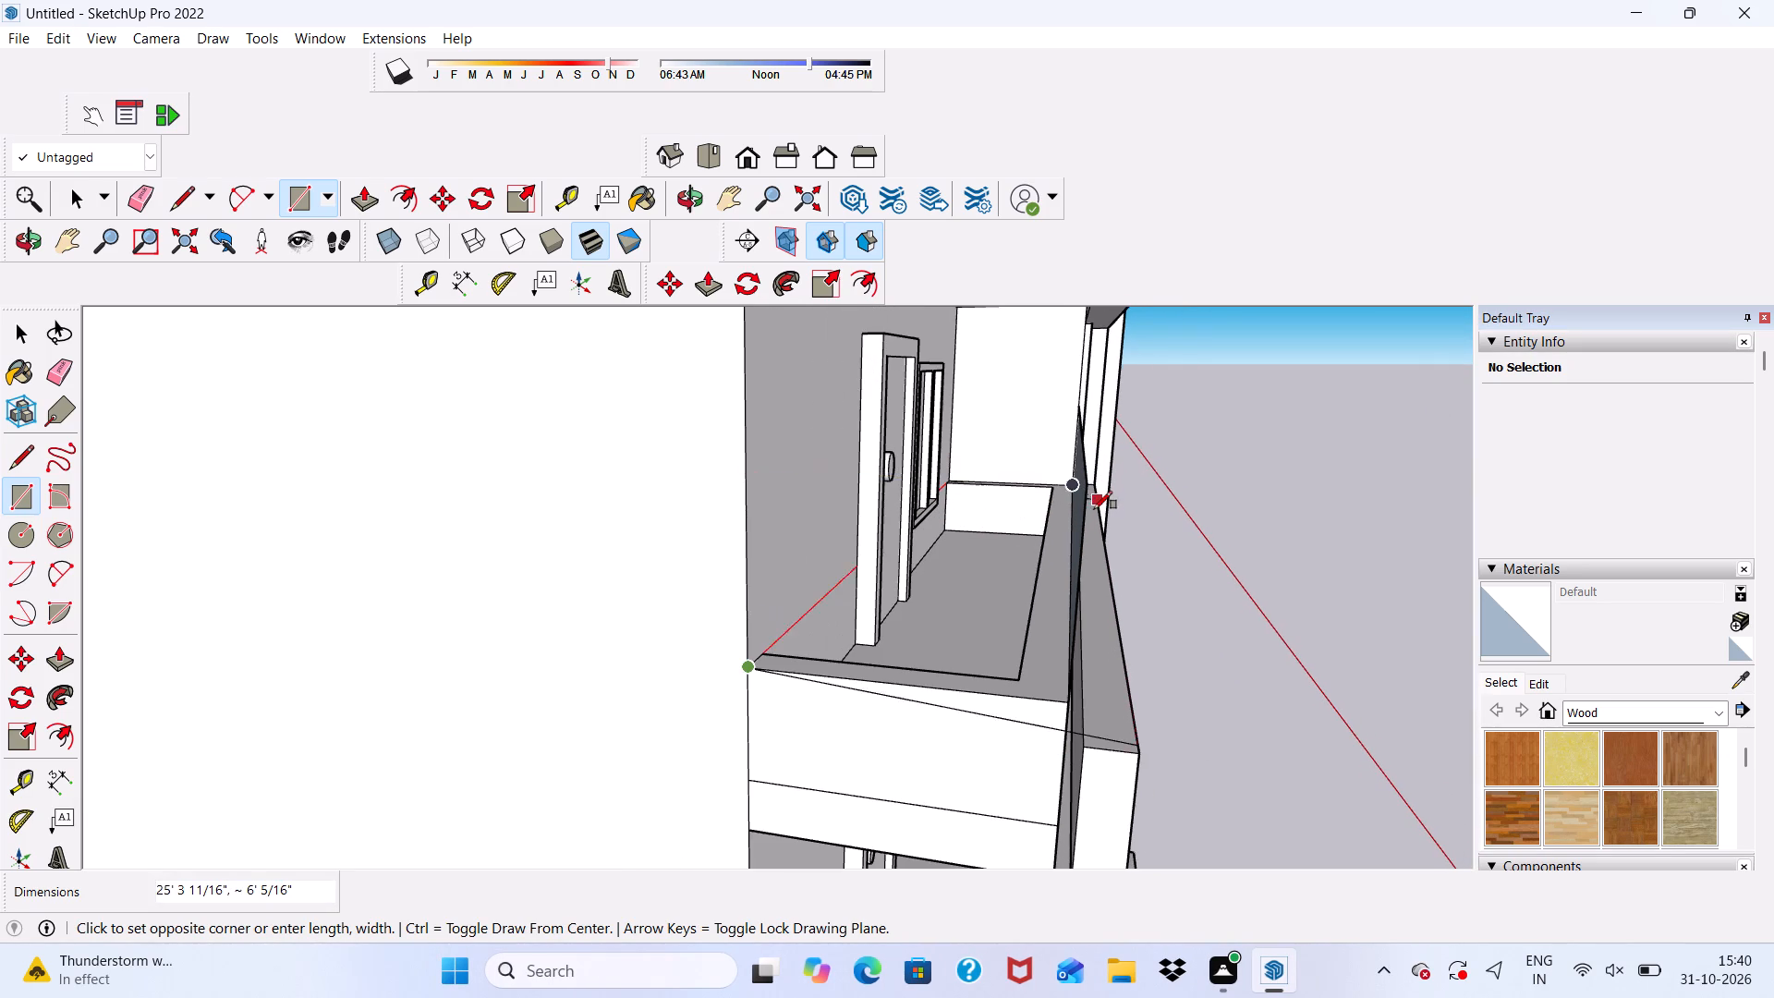
{"action": "scroll", "coordinate": [1071, 521], "scroll_direction": "up", "scroll_amount": 1}
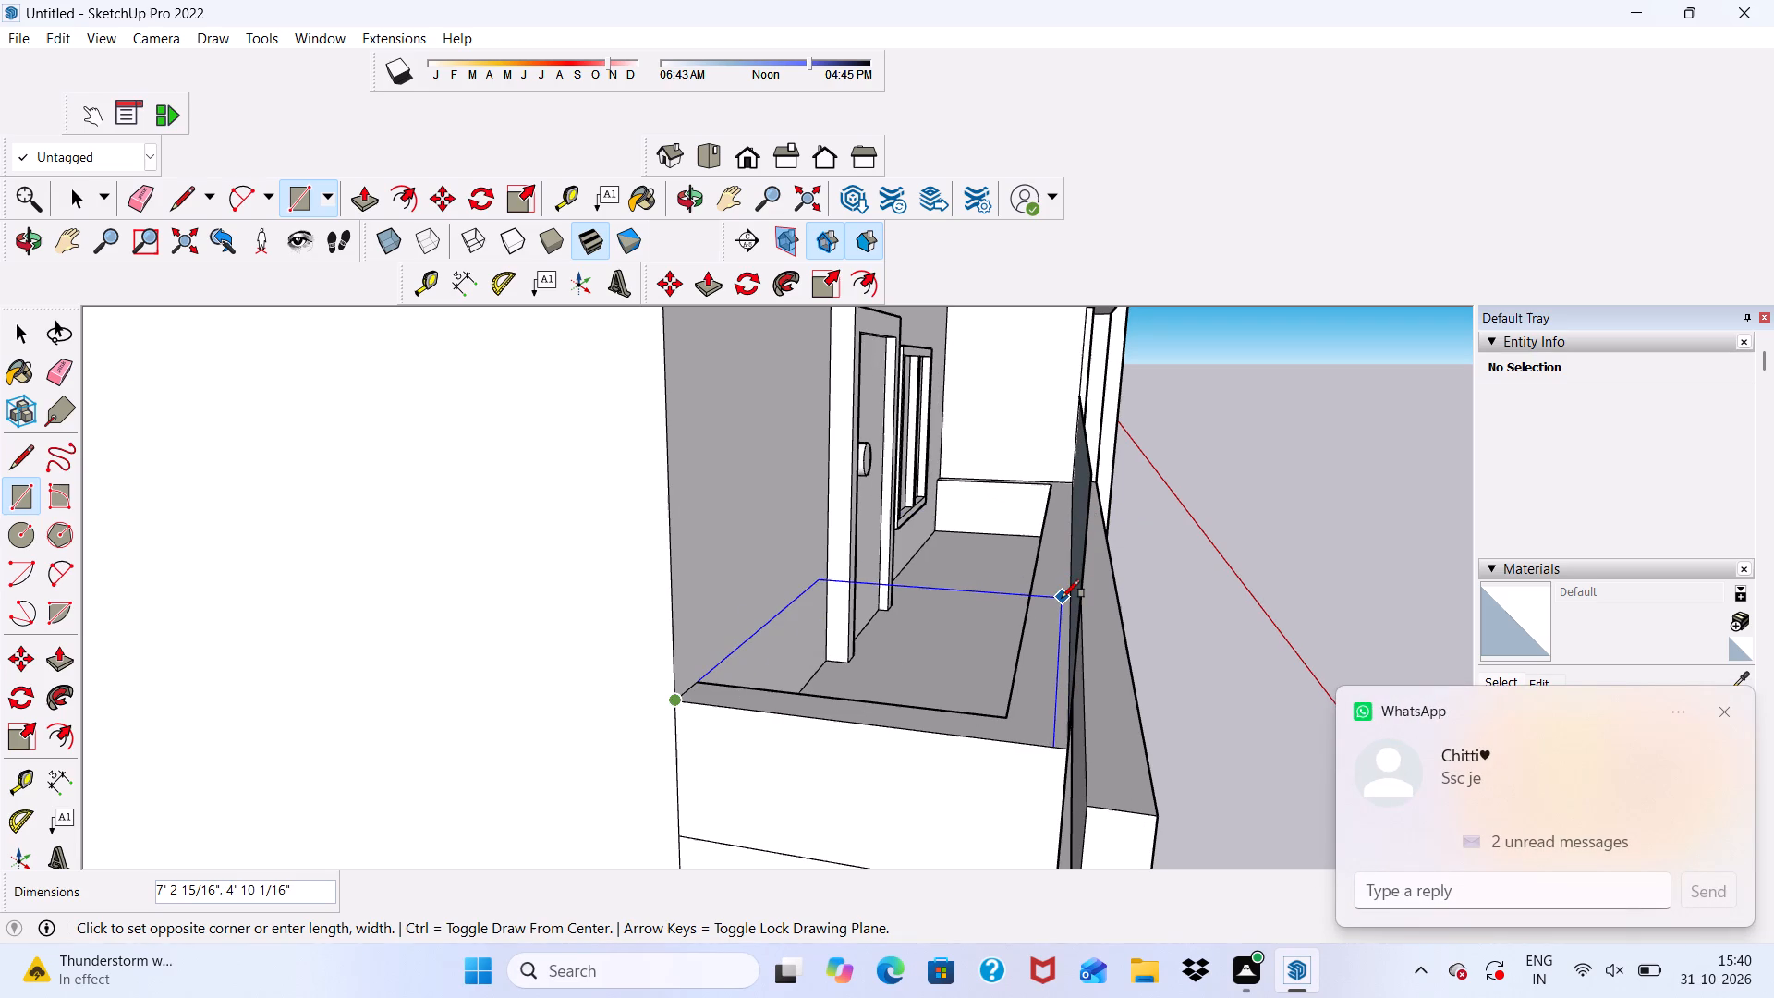
{"action": "scroll", "coordinate": [1051, 608], "scroll_direction": "up", "scroll_amount": 1}
{"action": "scroll", "coordinate": [1055, 620], "scroll_direction": "down", "scroll_amount": 3}
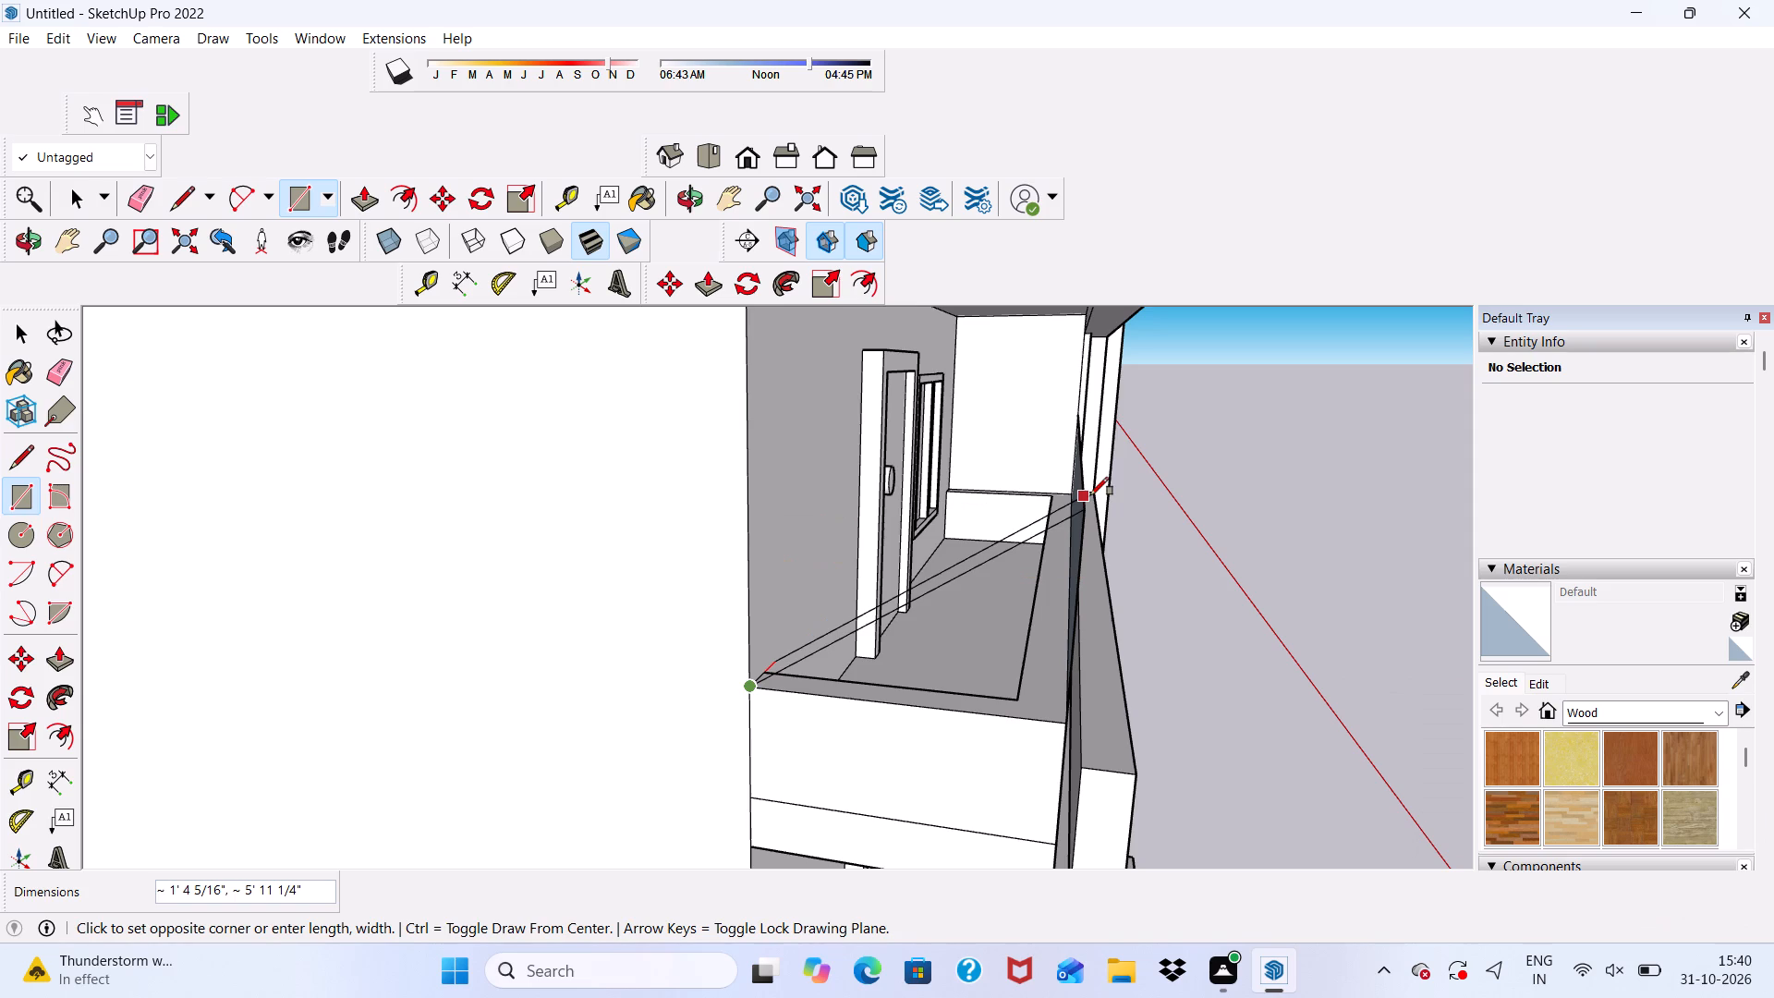
{"action": "scroll", "coordinate": [1082, 505], "scroll_direction": "down", "scroll_amount": 1}
{"action": "middle_click_drag", "start_coordinate": [1082, 507], "coordinate": [941, 491]}
{"action": "left_click", "coordinate": [857, 488]}
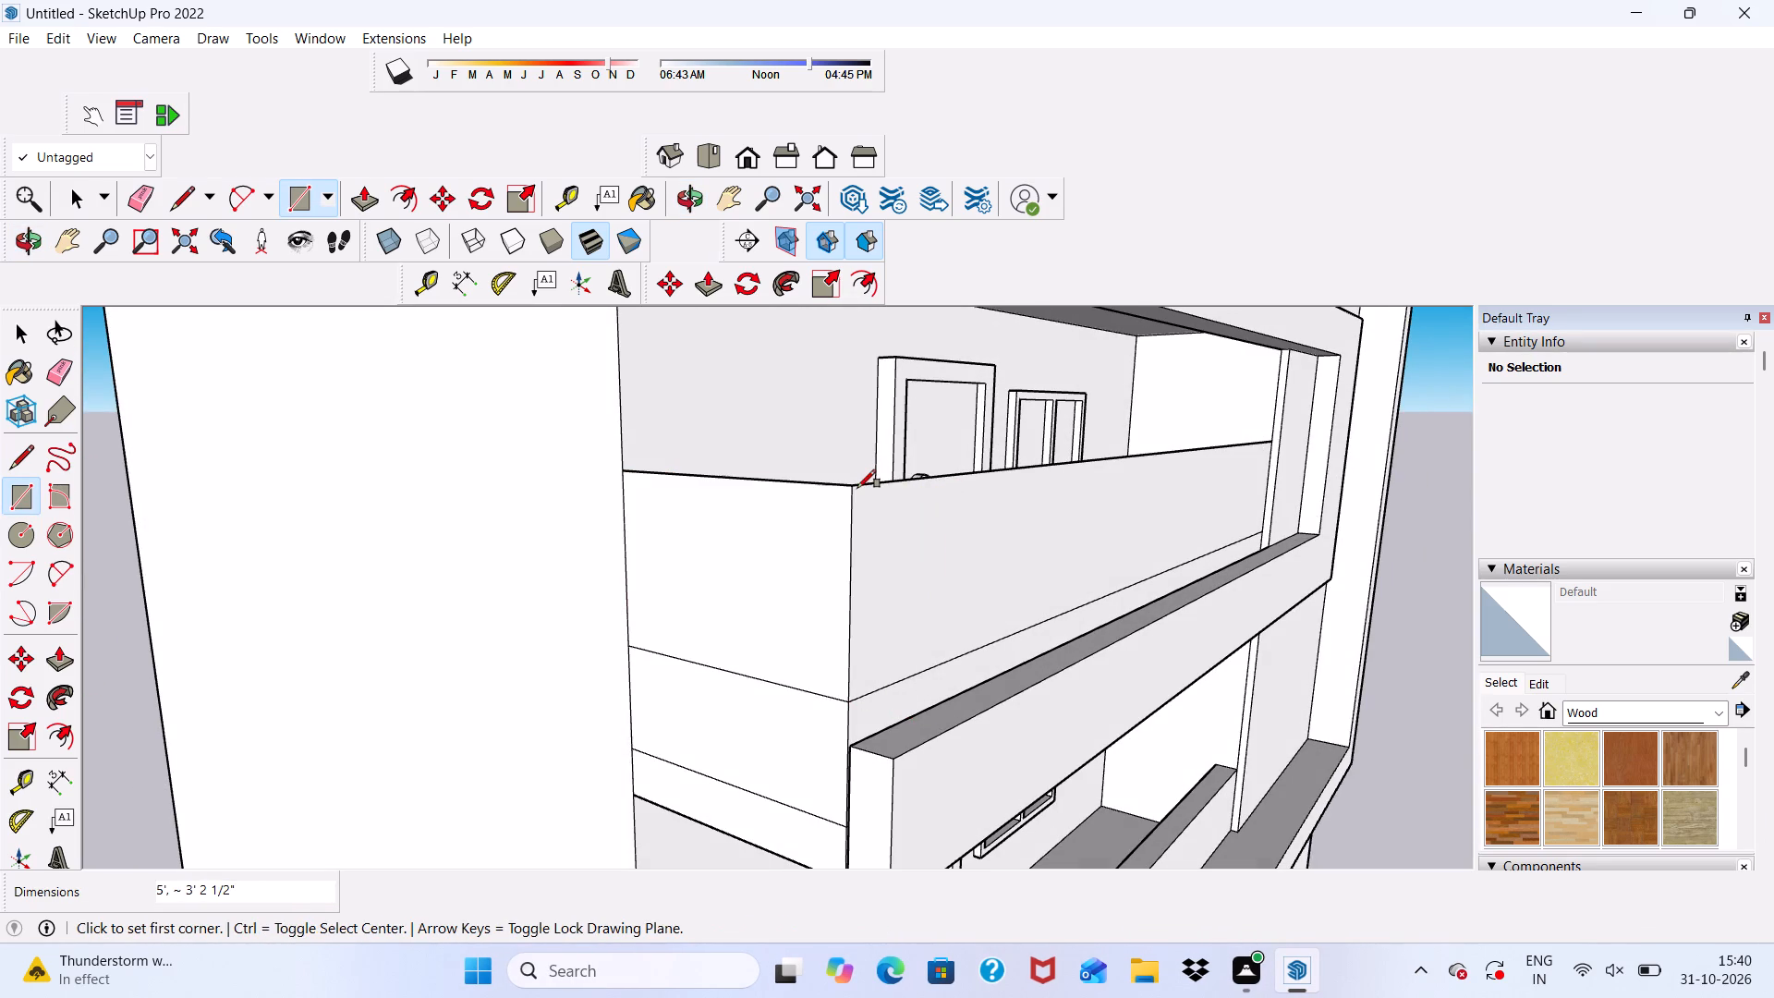
{"action": "key", "text": "space"}
Examine the raised middle balcony parapet and the whole building from the front and from above.
{"action": "scroll", "coordinate": [848, 488], "scroll_direction": "down", "scroll_amount": 6}
{"action": "middle_click_drag", "start_coordinate": [975, 529], "coordinate": [730, 586]}
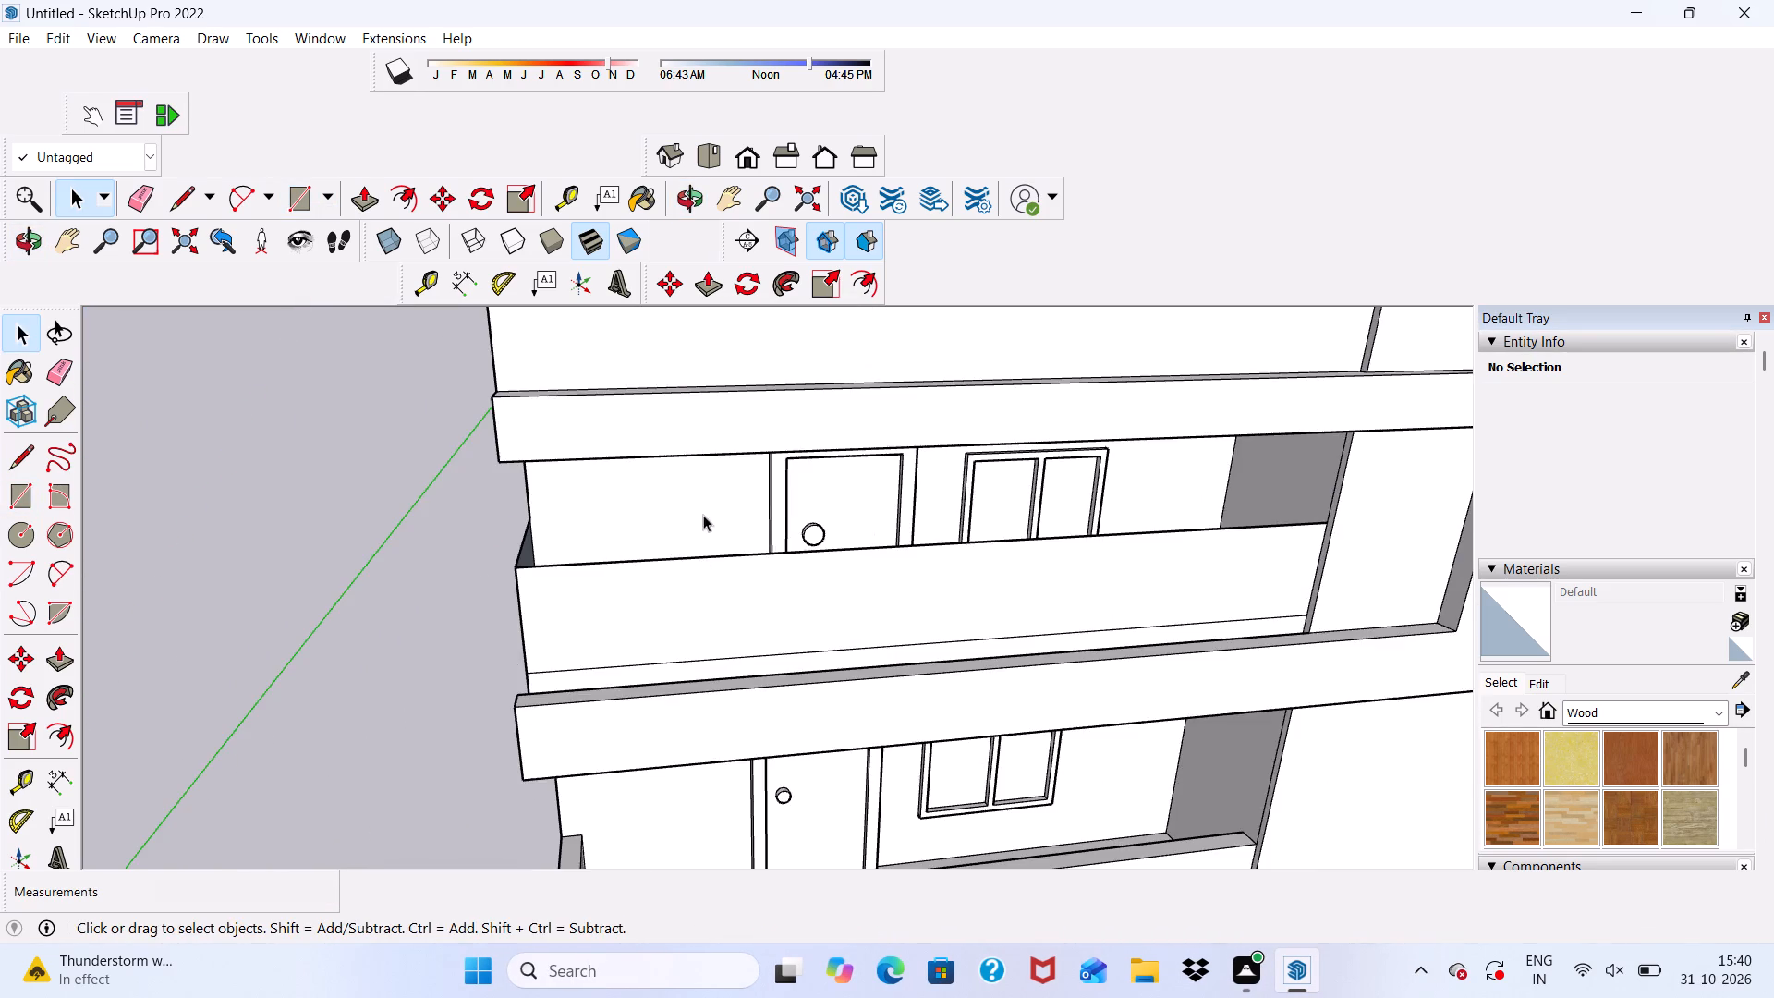
{"action": "scroll", "coordinate": [703, 515], "scroll_direction": "down", "scroll_amount": 5}
{"action": "middle_click_drag", "start_coordinate": [724, 598], "coordinate": [636, 508]}
{"action": "scroll", "coordinate": [737, 511], "scroll_direction": "down", "scroll_amount": 2}
{"action": "key", "text": "space"}
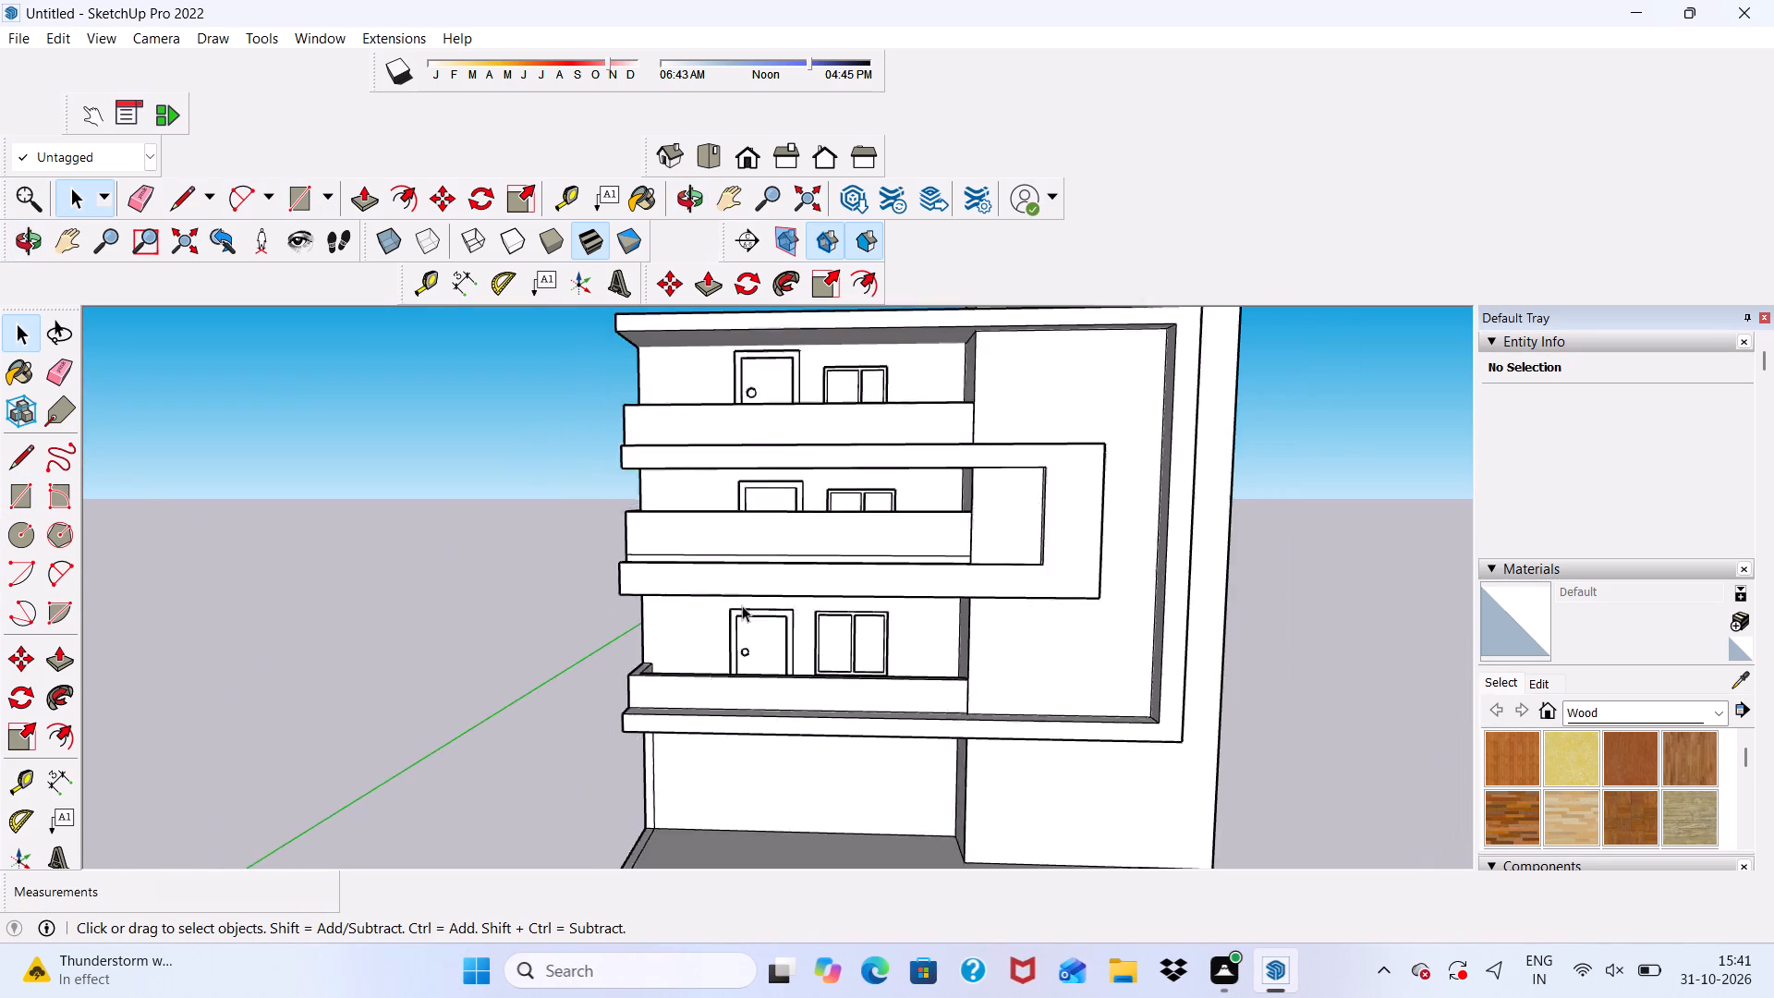
{"action": "scroll", "coordinate": [742, 605], "scroll_direction": "down", "scroll_amount": 4}
{"action": "middle_click_drag", "start_coordinate": [540, 614], "coordinate": [731, 769]}
{"action": "middle_click_drag", "start_coordinate": [729, 634], "coordinate": [675, 545]}
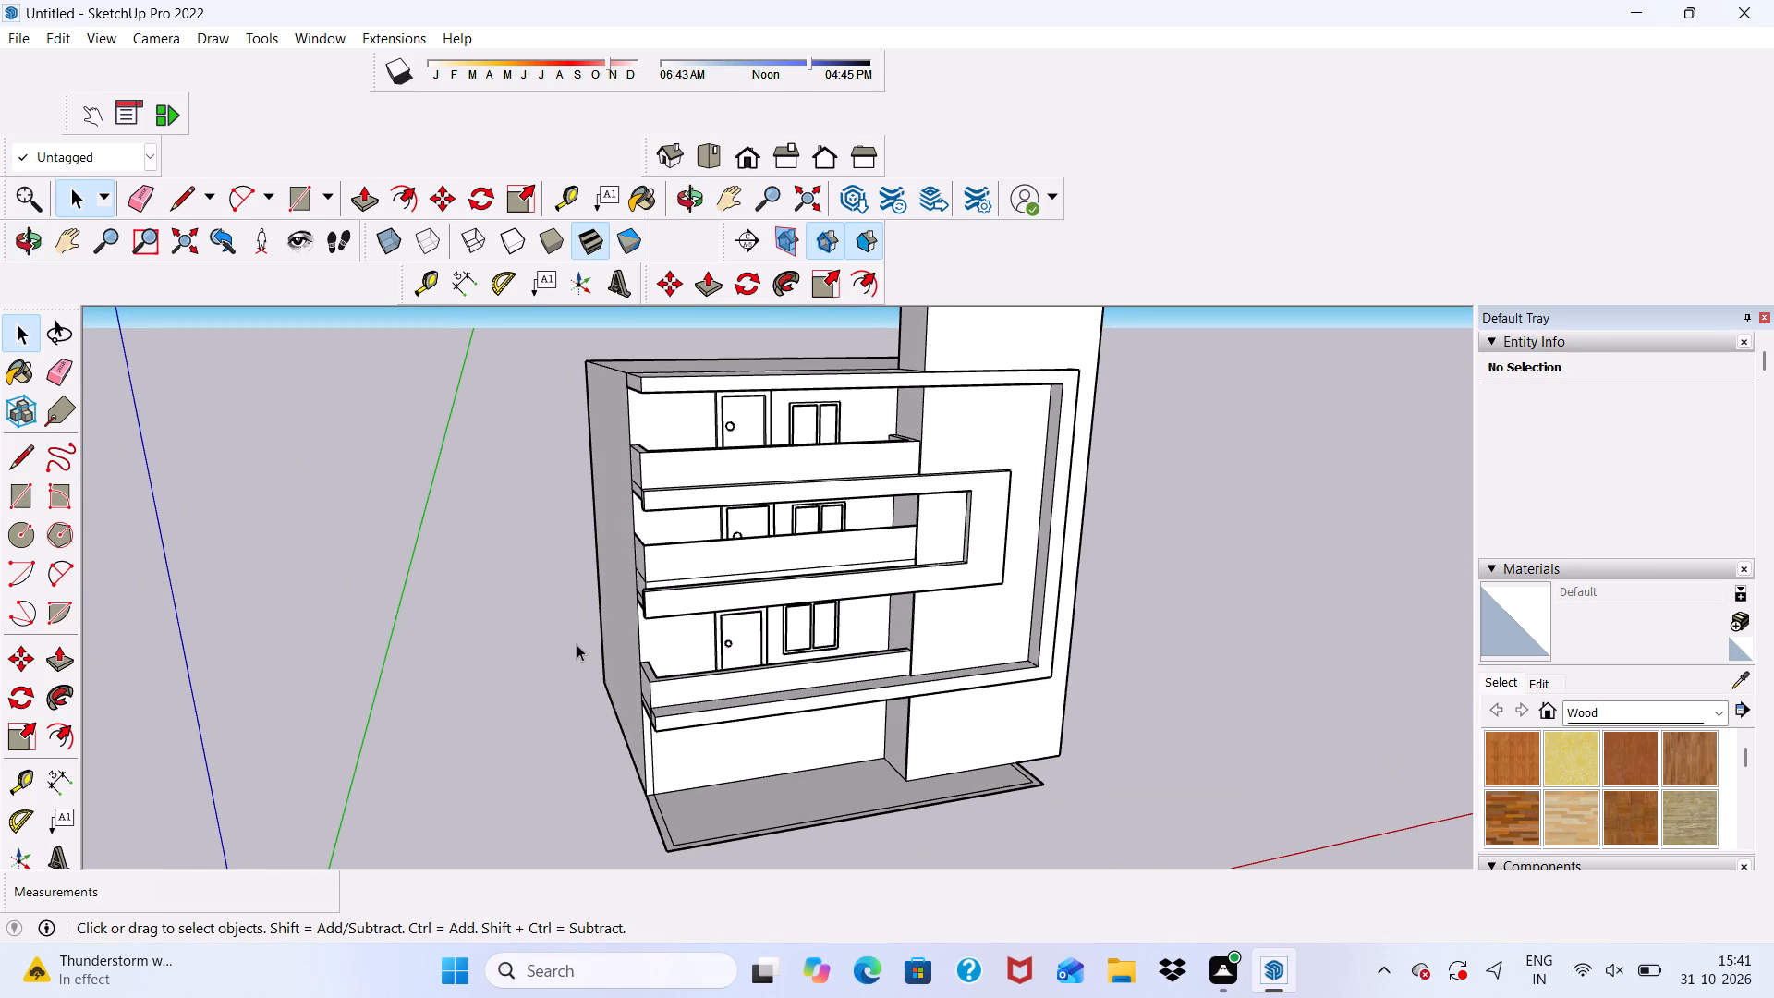
{"action": "scroll", "coordinate": [600, 773], "scroll_direction": "down", "scroll_amount": 4}
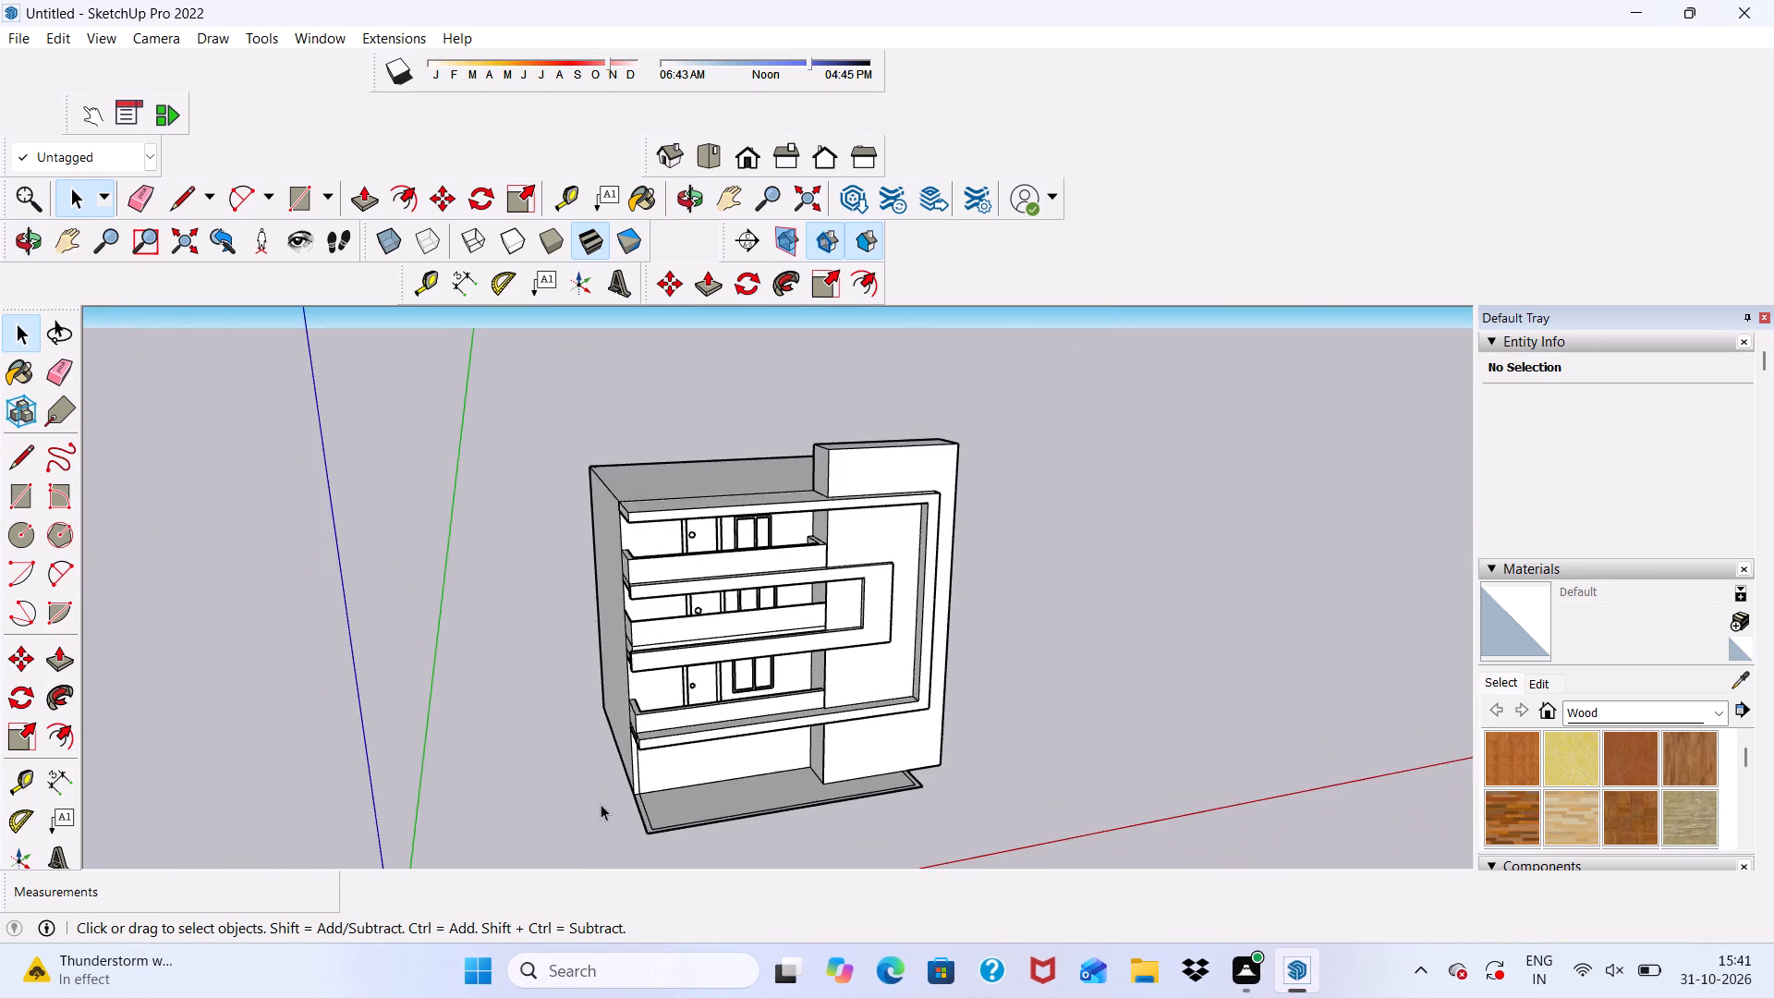
{"action": "middle_click_drag", "start_coordinate": [601, 804], "coordinate": [515, 747]}
Draw a vertical rectangle about 25' 3 11/16" by 3' 1" along the full outer top edge of the lowest balcony's front parapet.
{"action": "scroll", "coordinate": [650, 715], "scroll_direction": "up", "scroll_amount": 9}
{"action": "scroll", "coordinate": [625, 705], "scroll_direction": "down", "scroll_amount": 1}
{"action": "scroll", "coordinate": [612, 676], "scroll_direction": "up", "scroll_amount": 3}
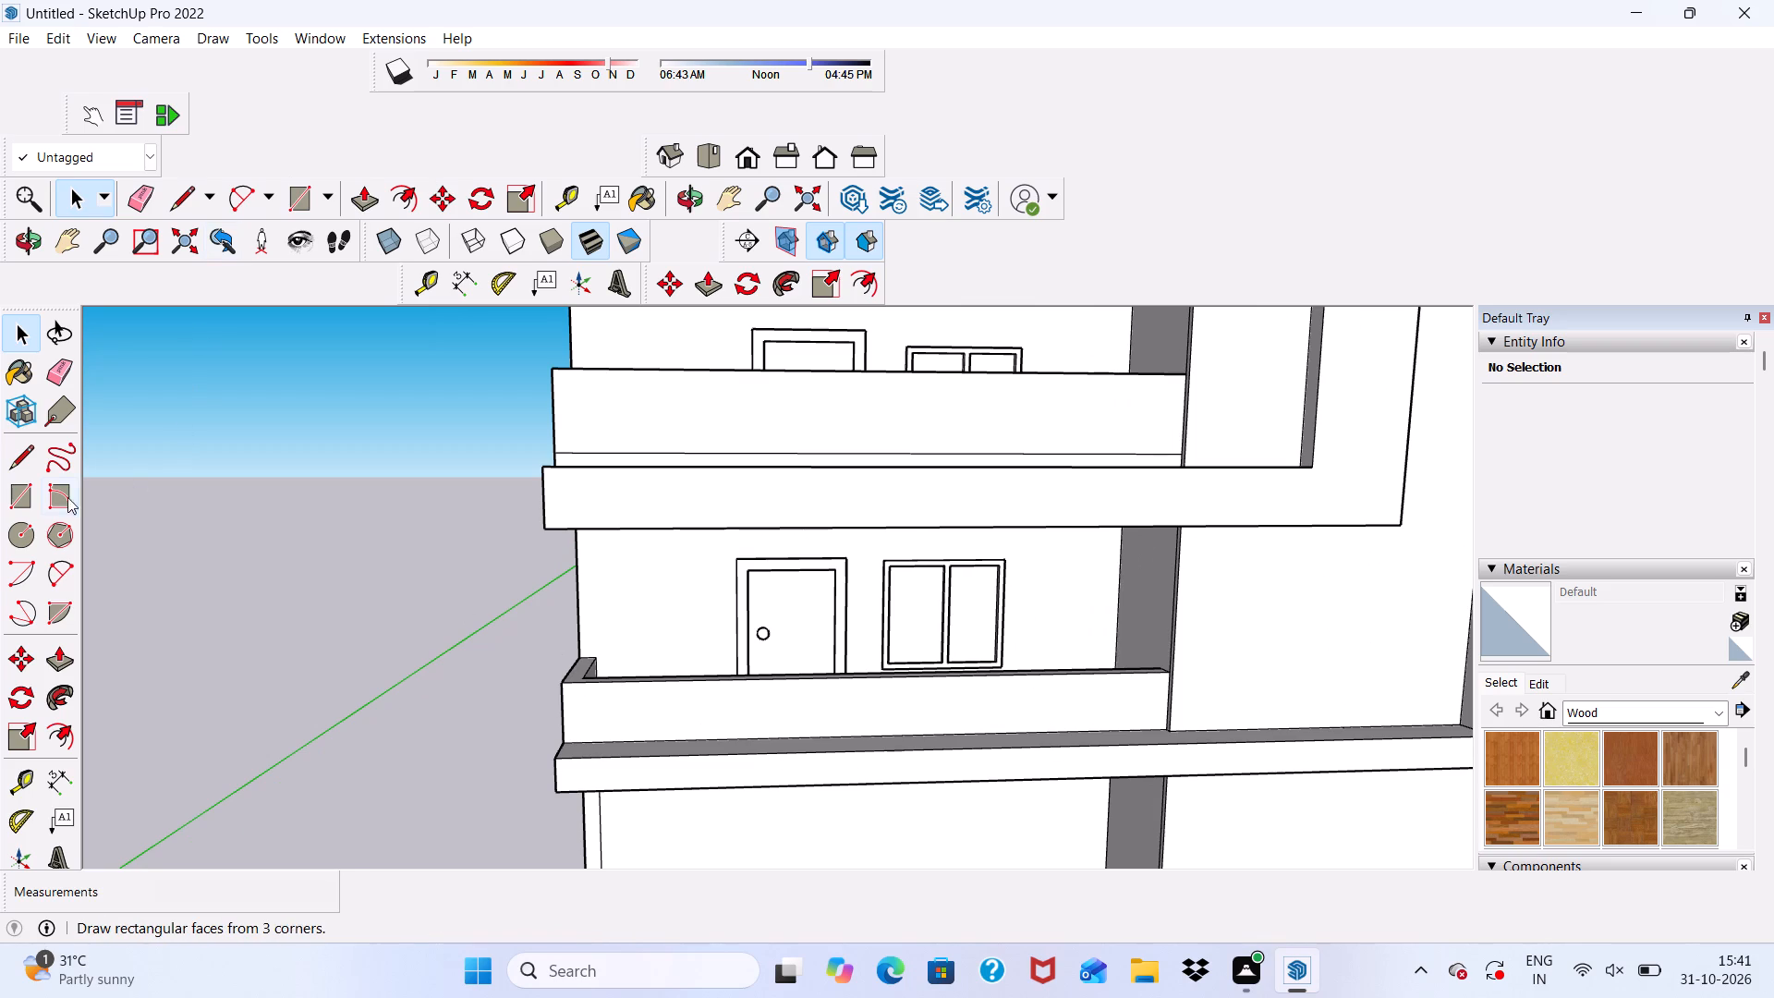
{"action": "left_click", "coordinate": [17, 492]}
{"action": "scroll", "coordinate": [550, 677], "scroll_direction": "up", "scroll_amount": 3}
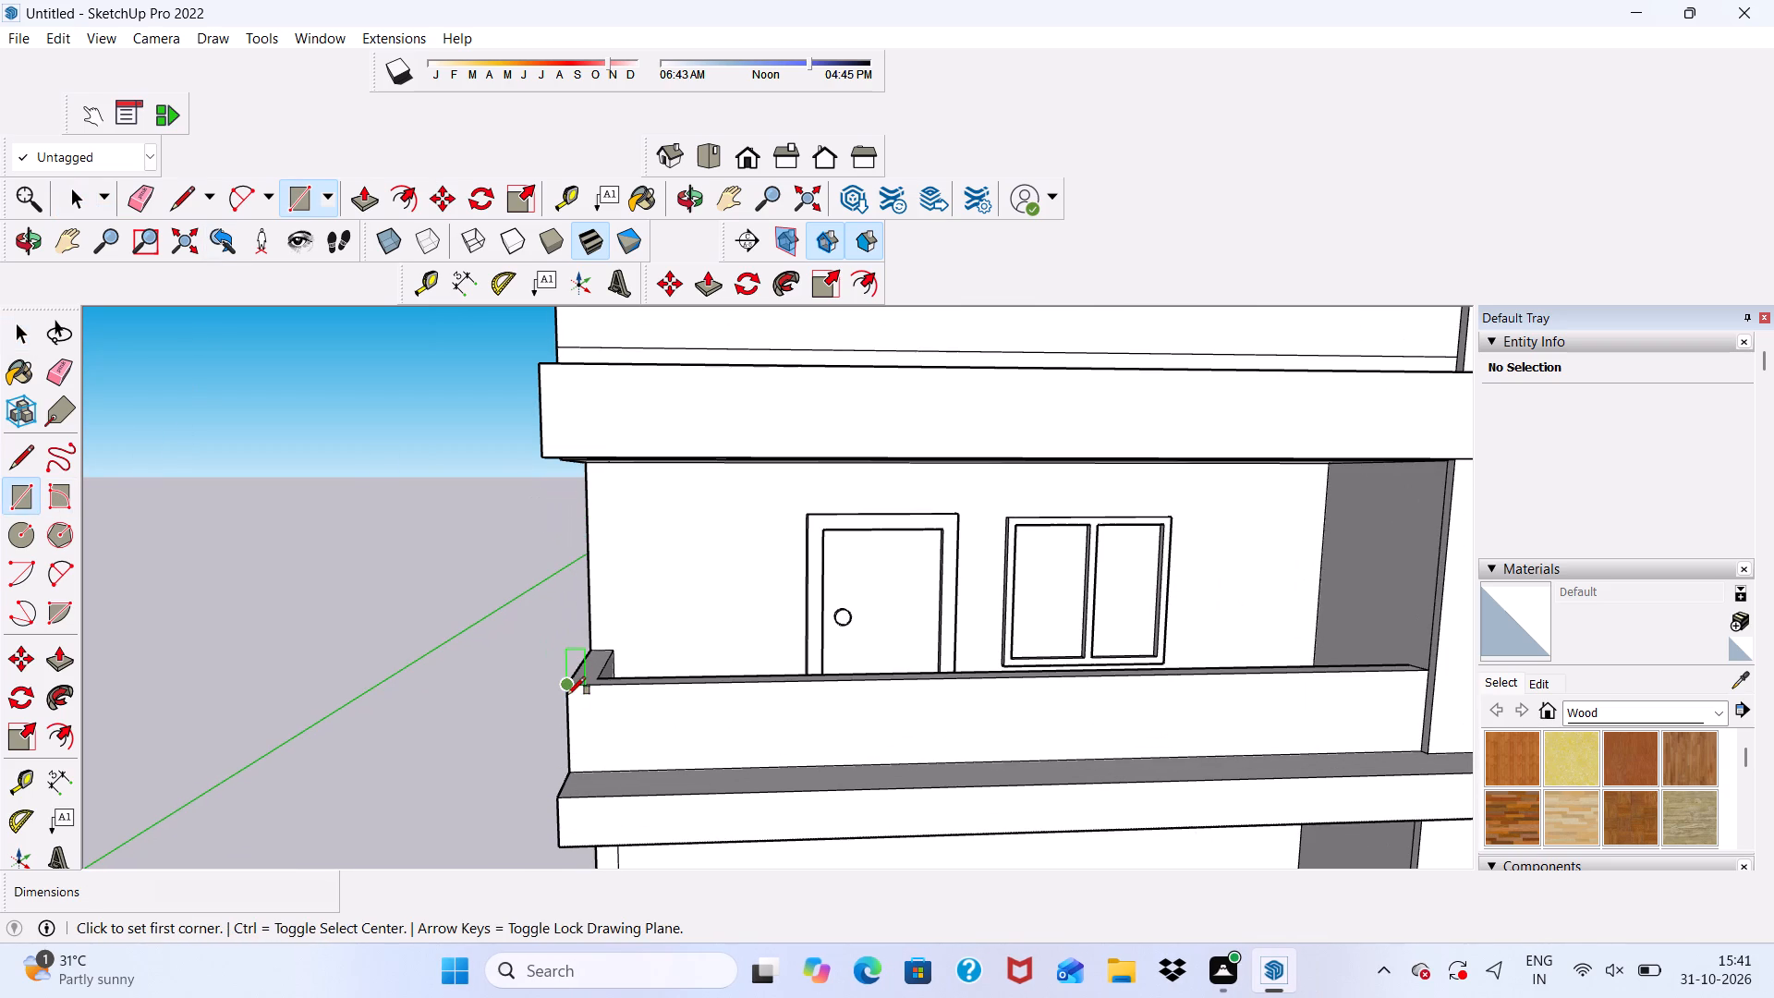
{"action": "left_click", "coordinate": [566, 693]}
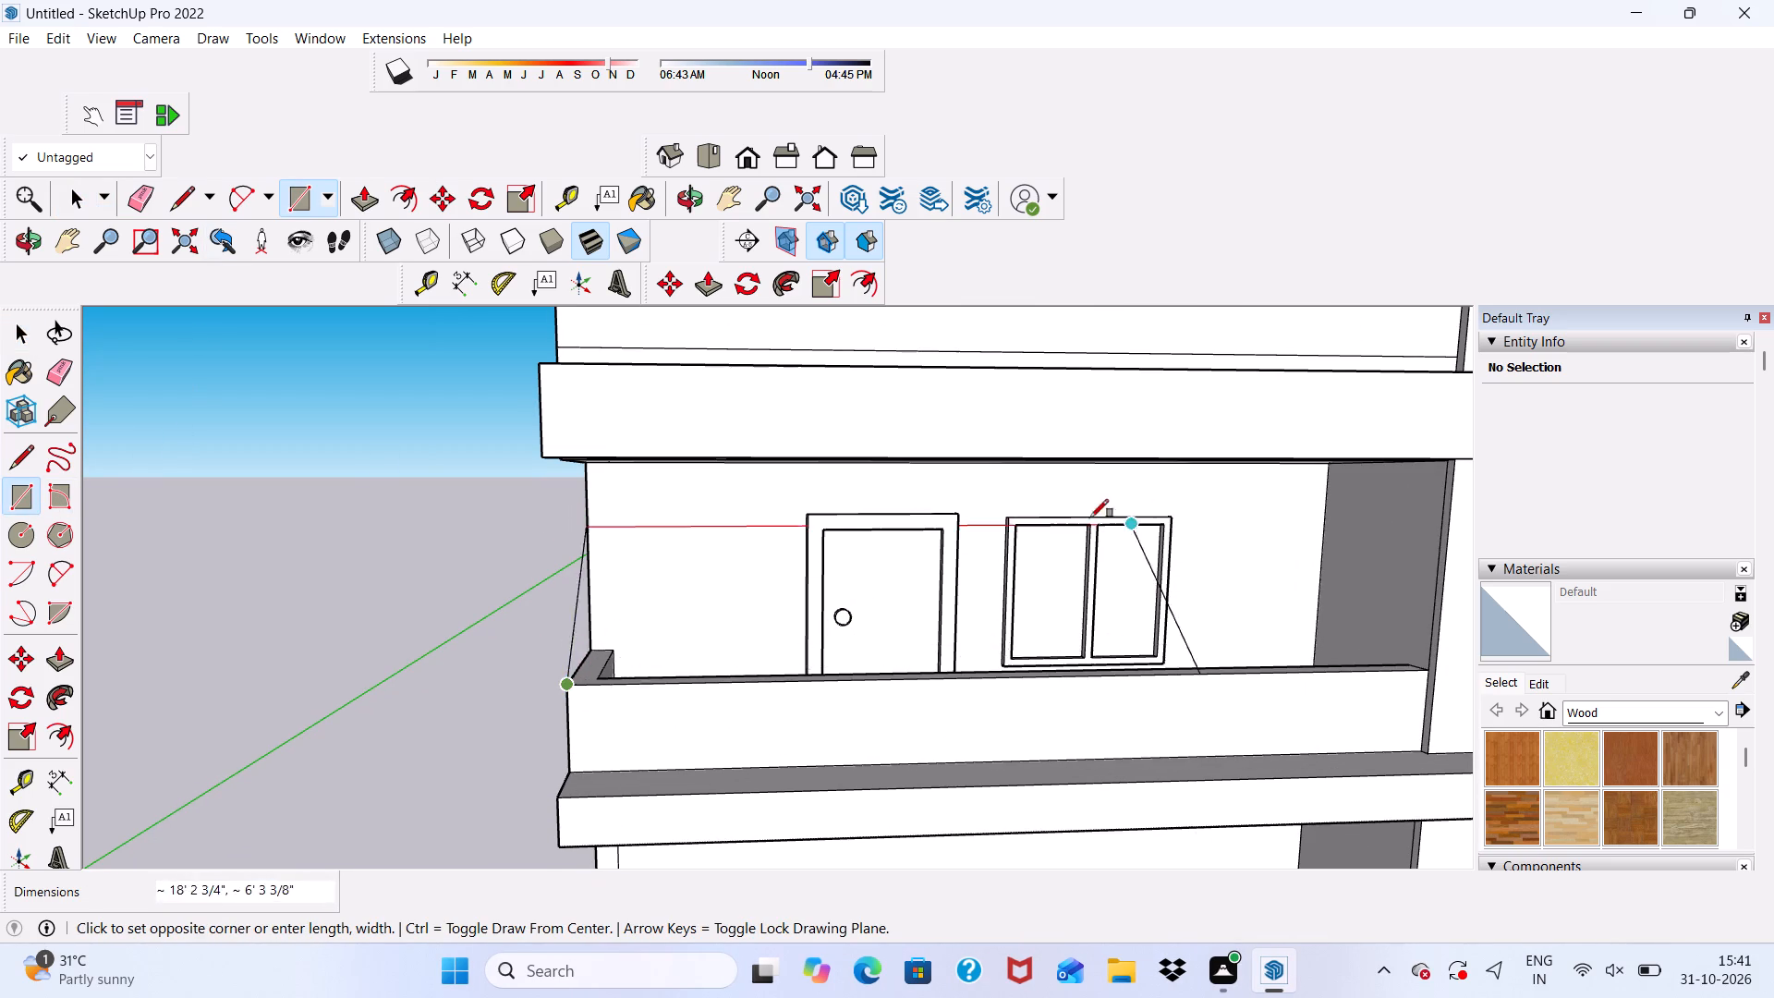
{"action": "scroll", "coordinate": [1035, 531], "scroll_direction": "down", "scroll_amount": 4}
{"action": "scroll", "coordinate": [1320, 597], "scroll_direction": "up", "scroll_amount": 9}
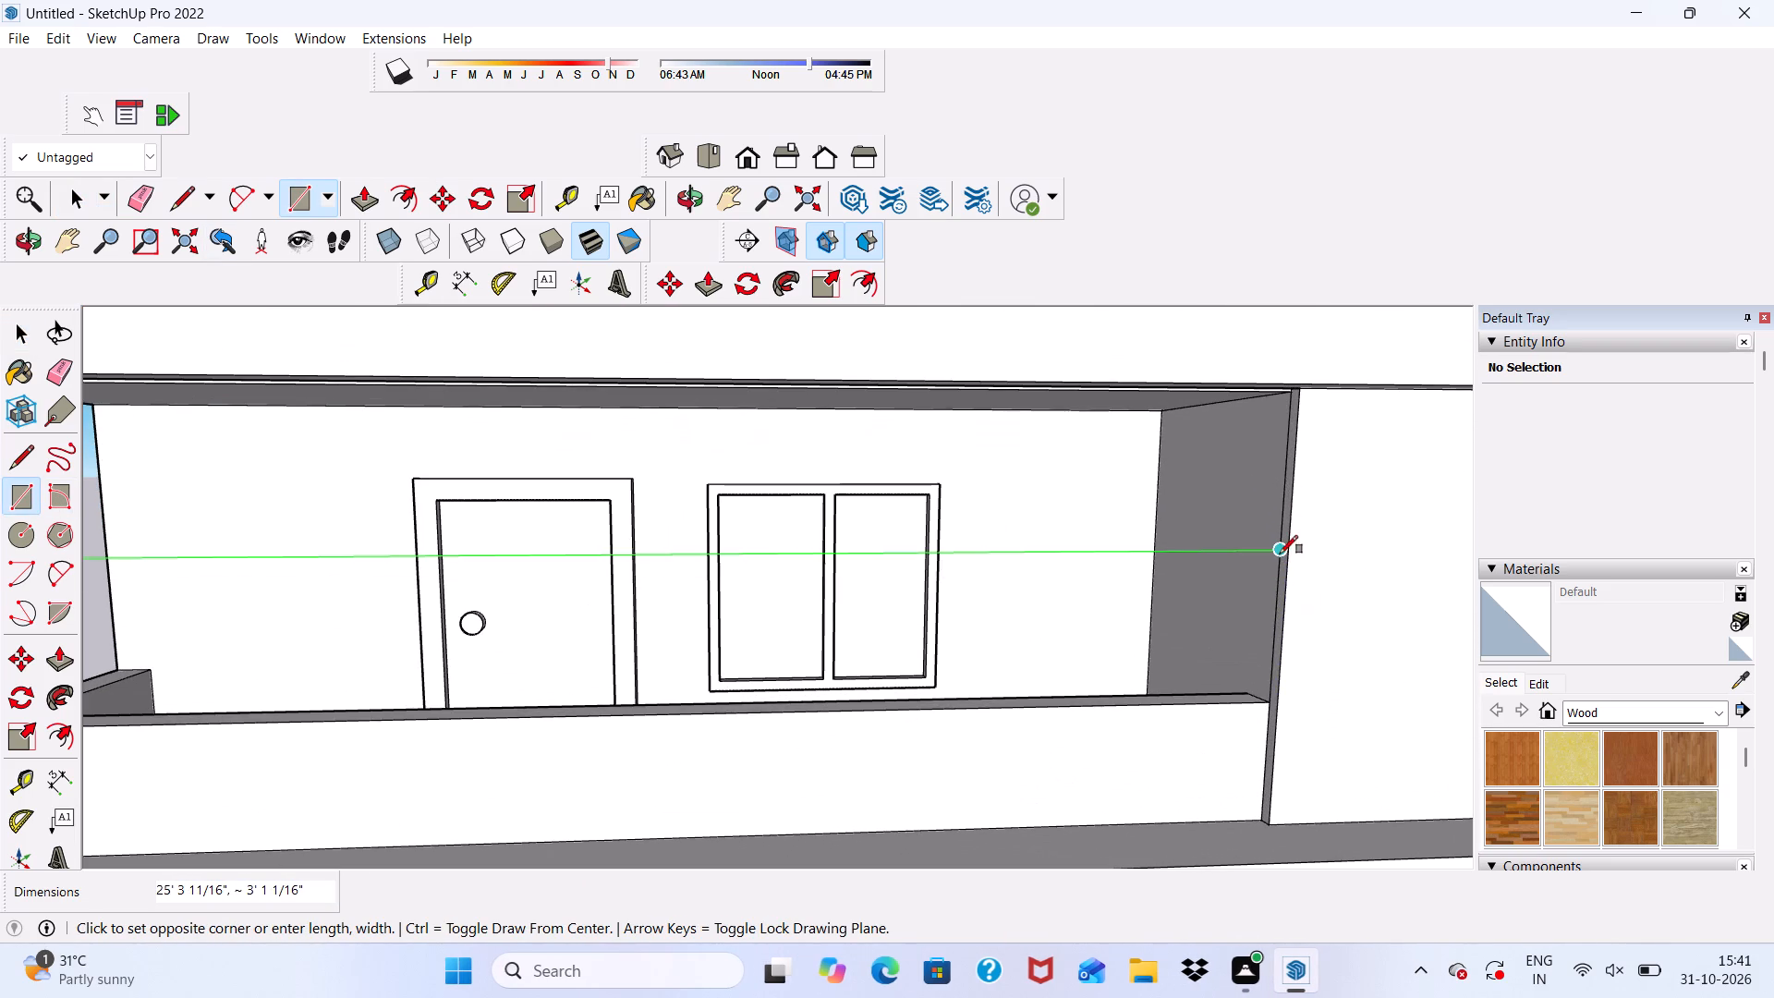
{"action": "left_click", "coordinate": [1278, 552]}
Draw a vertical rectangle 5' wide on the lowest balcony's side parapet, from the wall corner to the front panel's top corner.
{"action": "scroll", "coordinate": [1275, 551], "scroll_direction": "down", "scroll_amount": 8}
{"action": "middle_click_drag", "start_coordinate": [441, 688], "coordinate": [490, 688]}
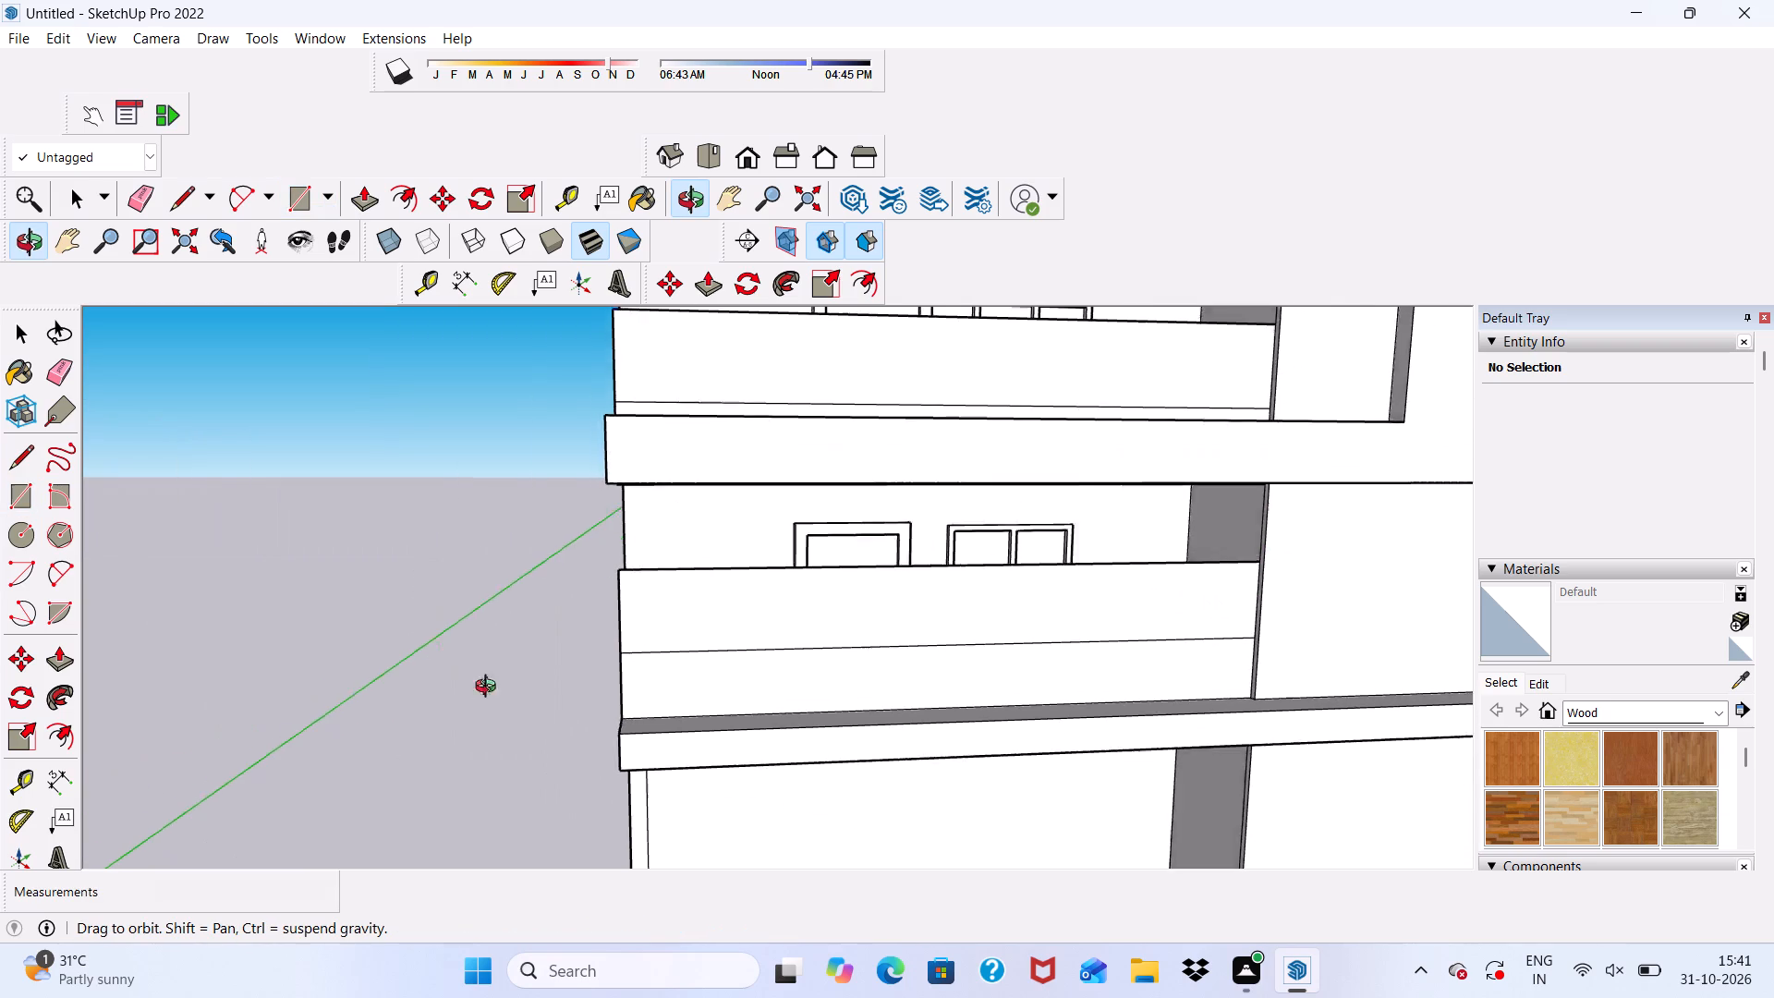
{"action": "middle_click_drag", "start_coordinate": [490, 688], "coordinate": [916, 724]}
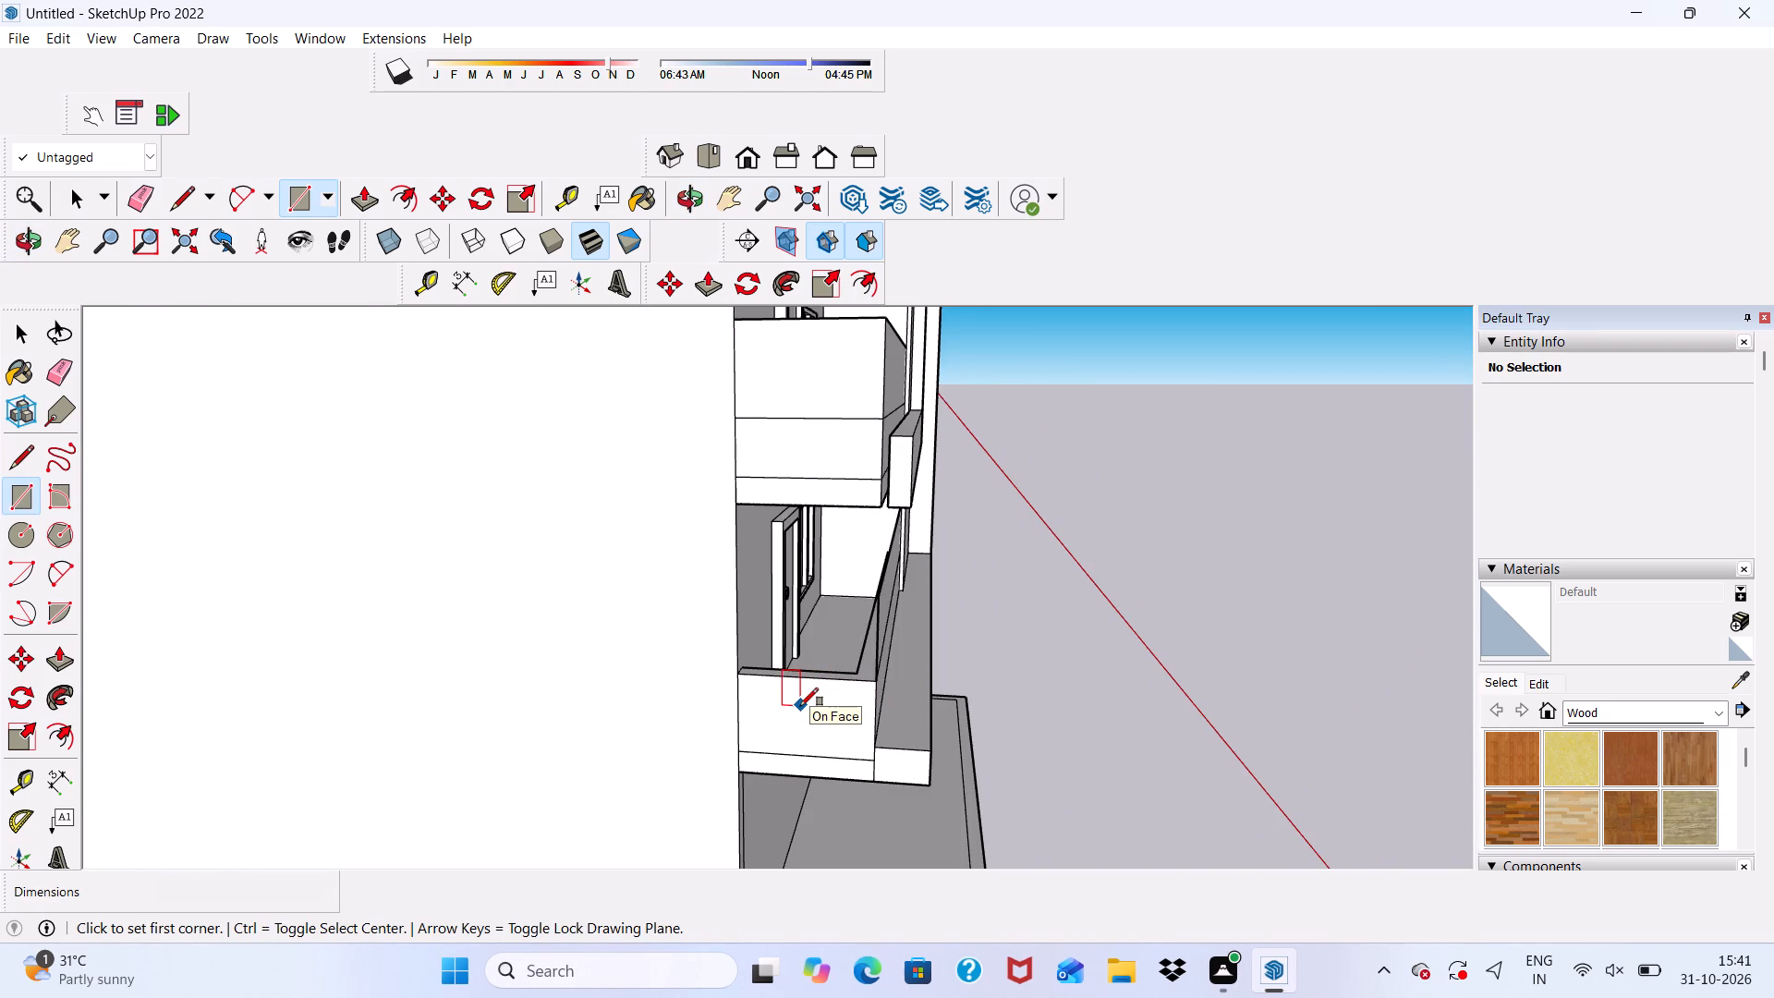
{"action": "middle_click_drag", "start_coordinate": [800, 706], "coordinate": [828, 670]}
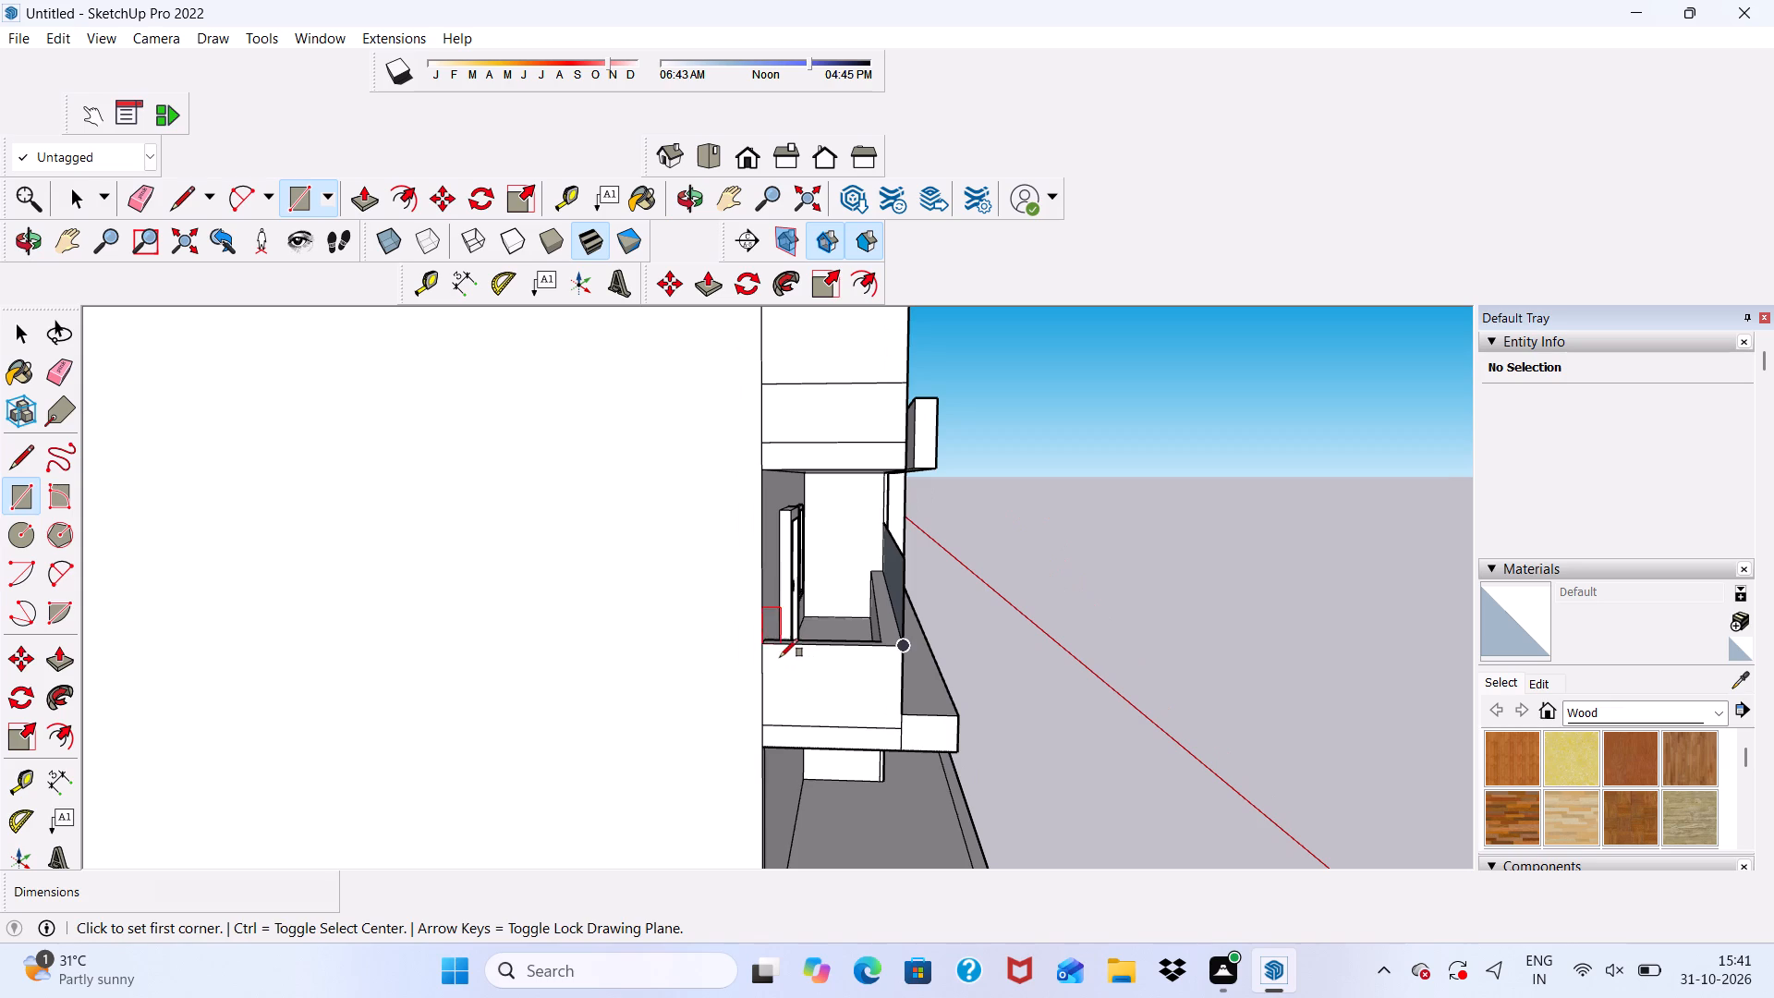
{"action": "scroll", "coordinate": [769, 640], "scroll_direction": "up", "scroll_amount": 9}
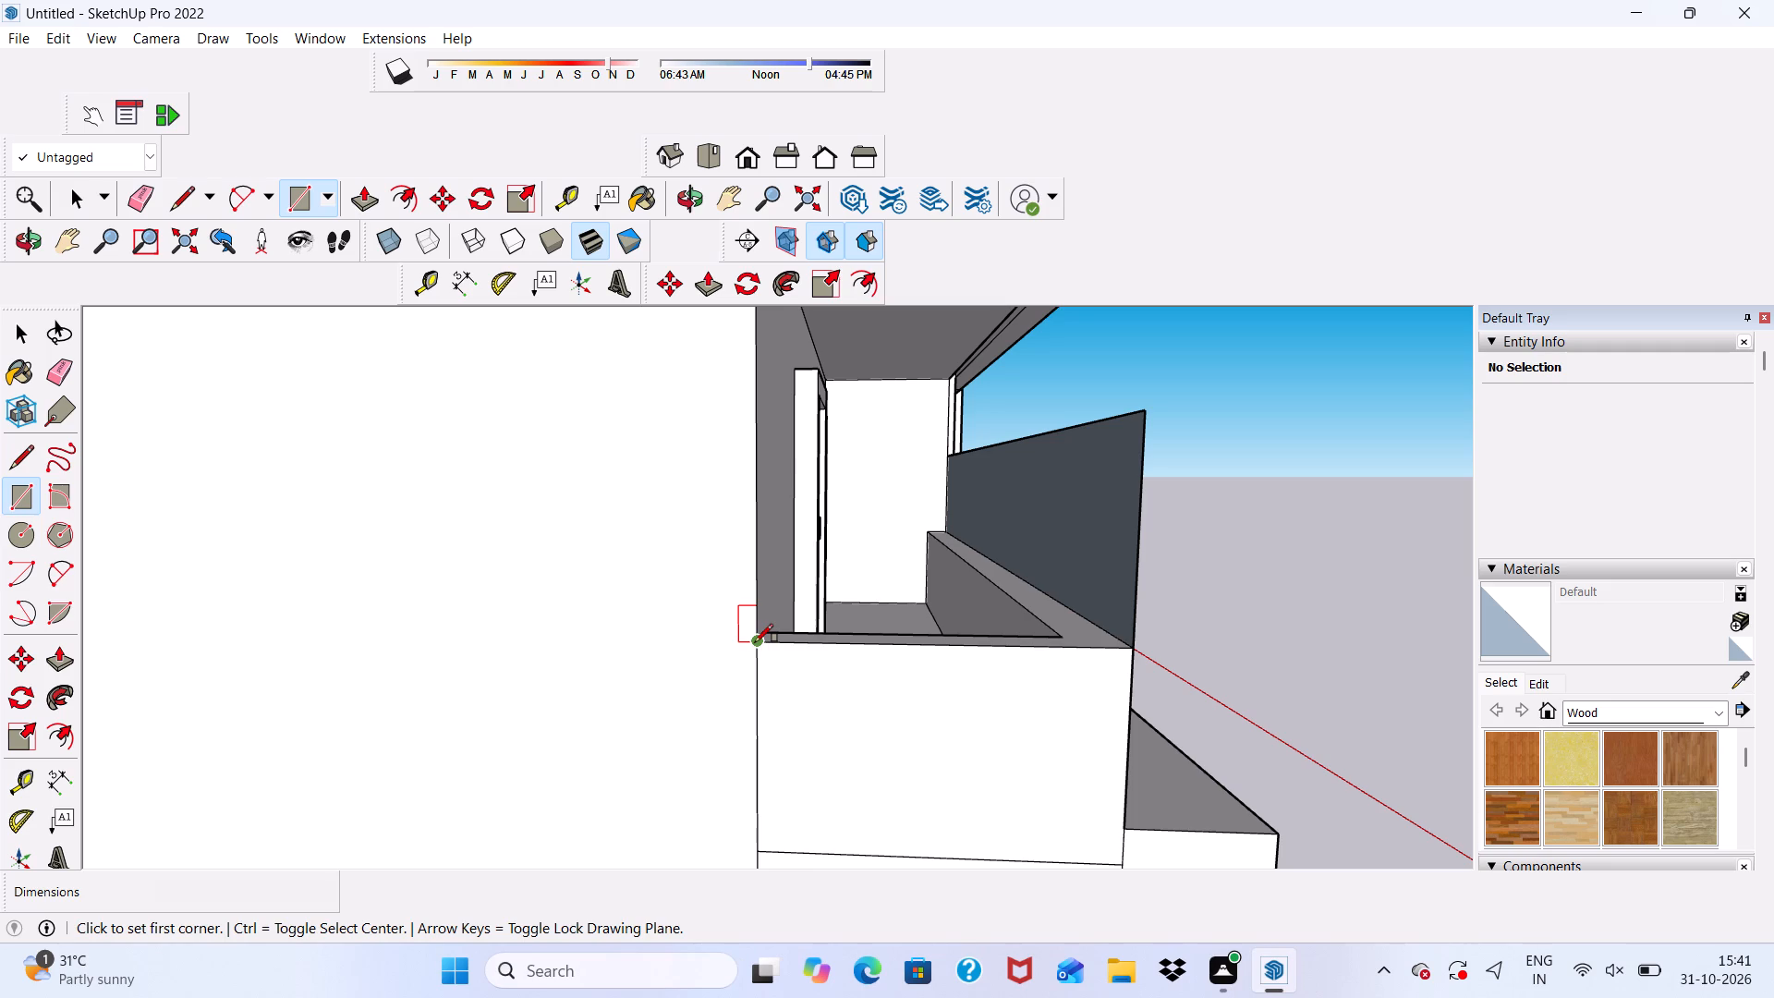
{"action": "scroll", "coordinate": [764, 666], "scroll_direction": "down", "scroll_amount": 2}
{"action": "scroll", "coordinate": [753, 632], "scroll_direction": "up", "scroll_amount": 4}
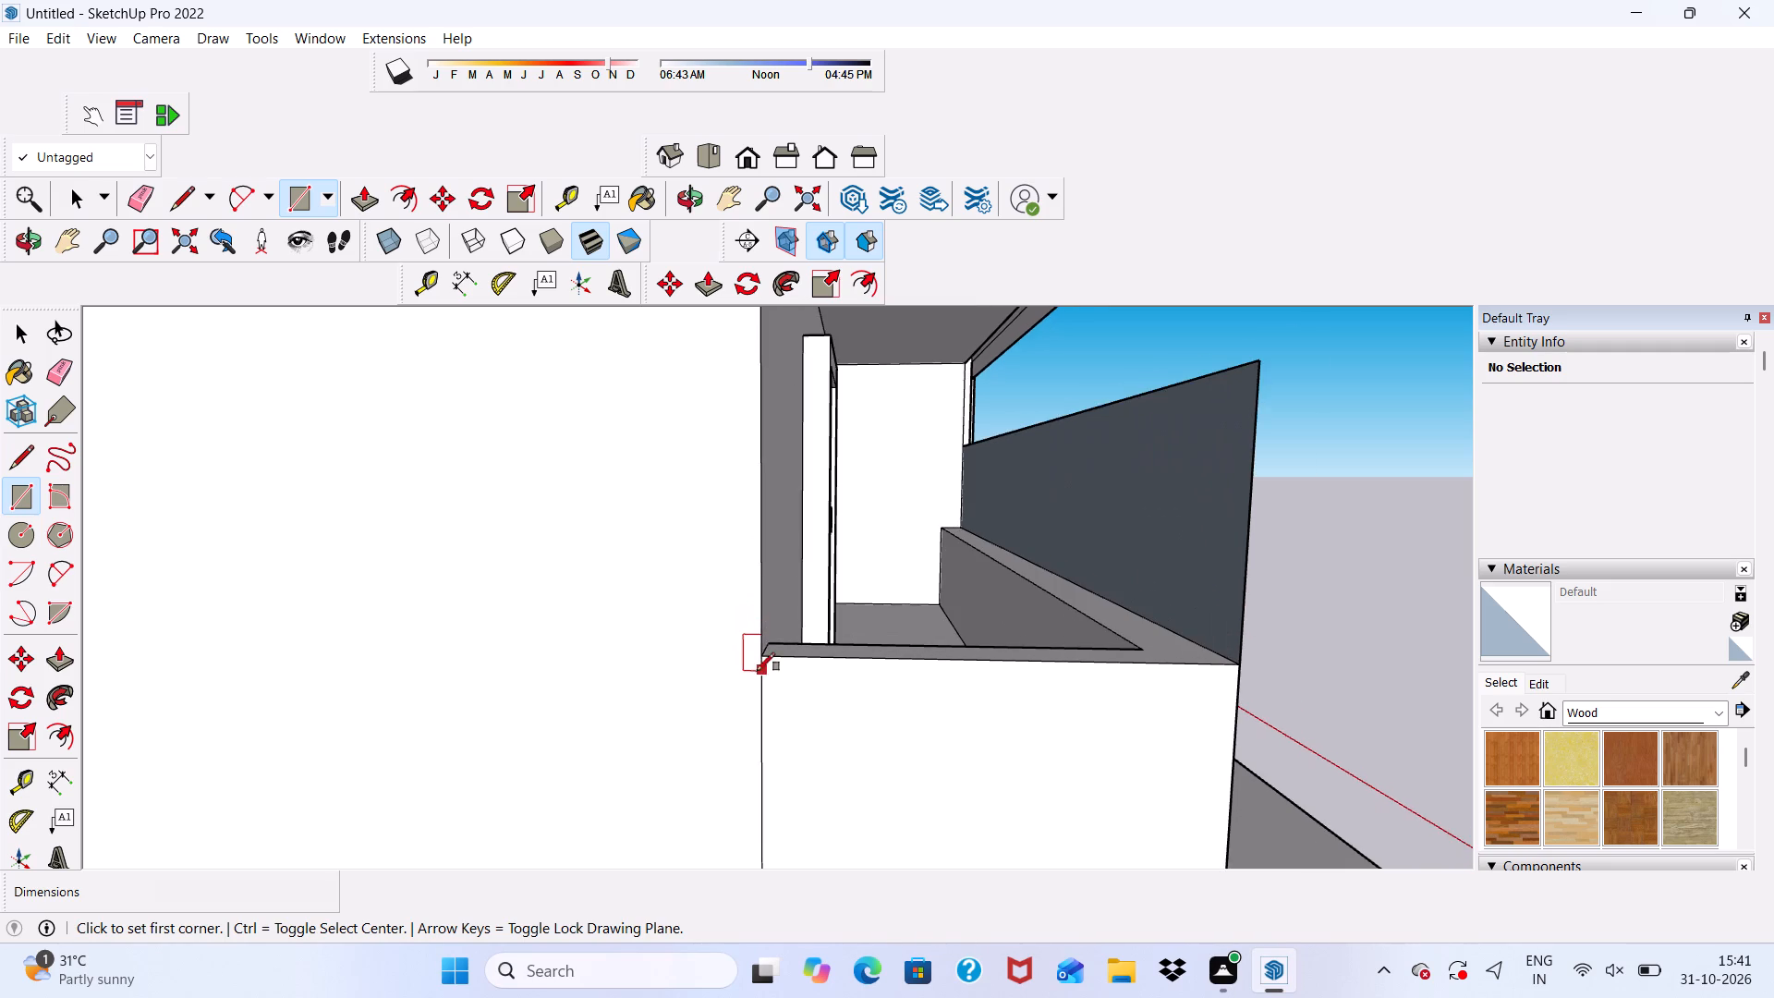
{"action": "scroll", "coordinate": [757, 671], "scroll_direction": "up", "scroll_amount": 4}
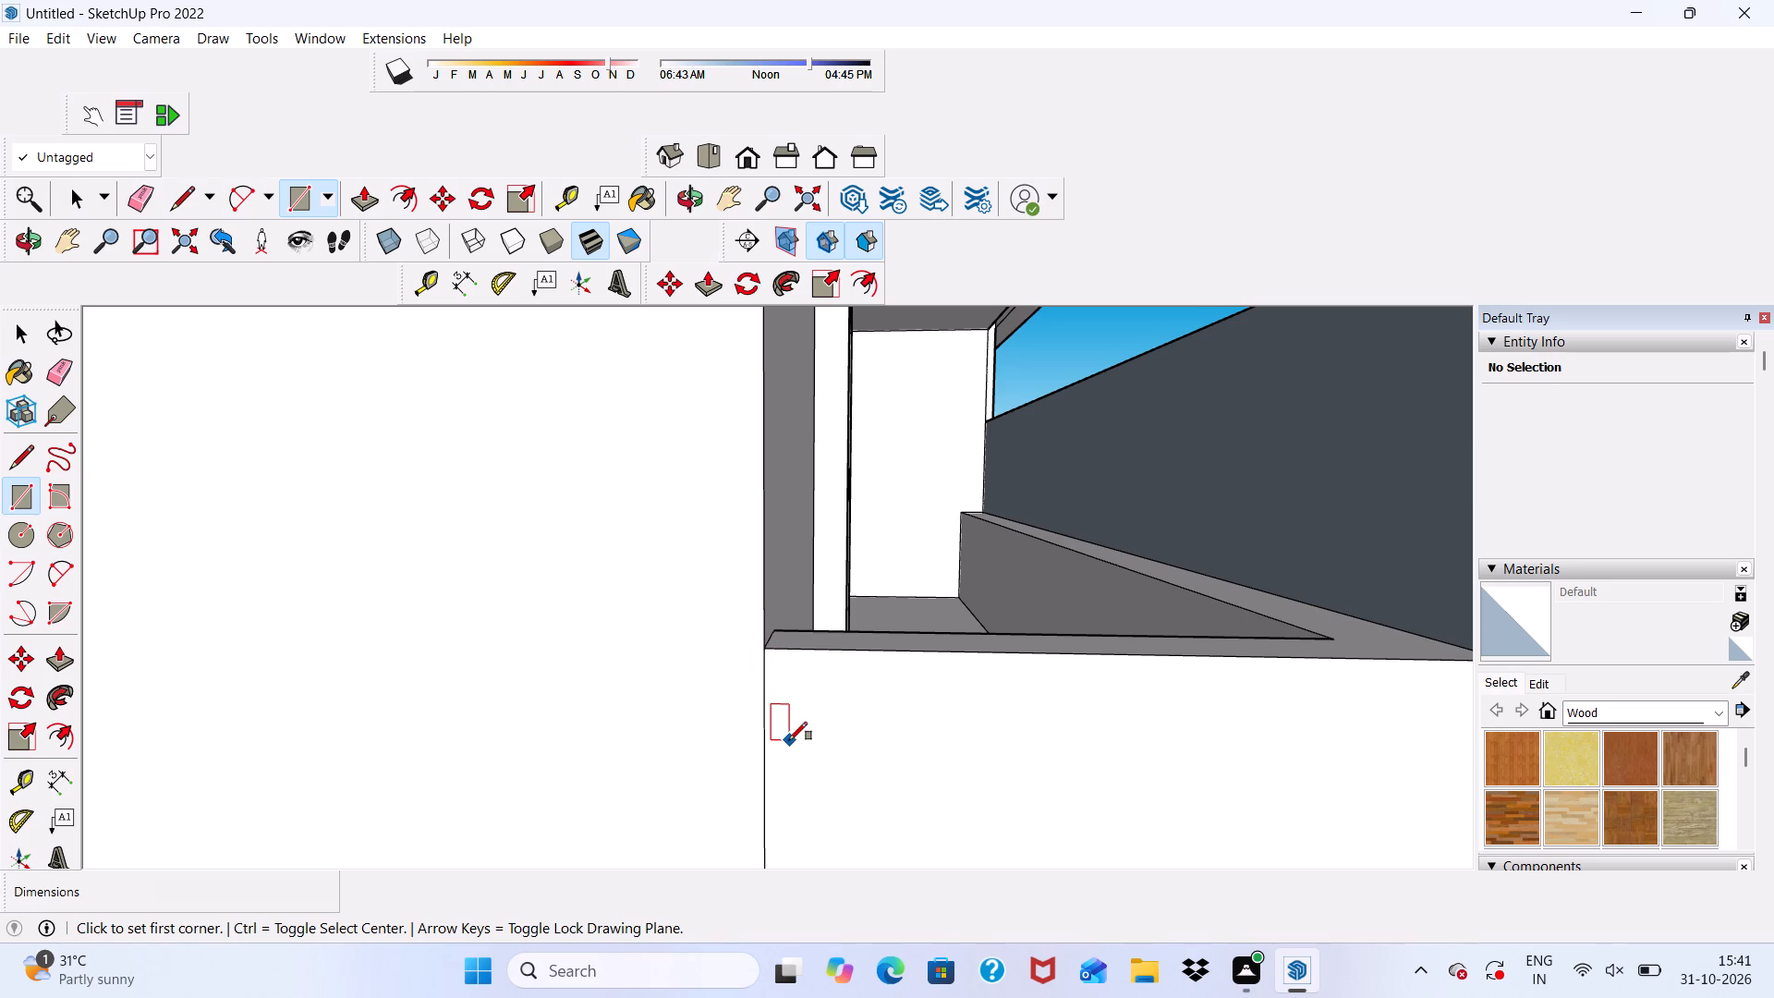
{"action": "scroll", "coordinate": [789, 740], "scroll_direction": "down", "scroll_amount": 3}
{"action": "scroll", "coordinate": [779, 671], "scroll_direction": "up", "scroll_amount": 4}
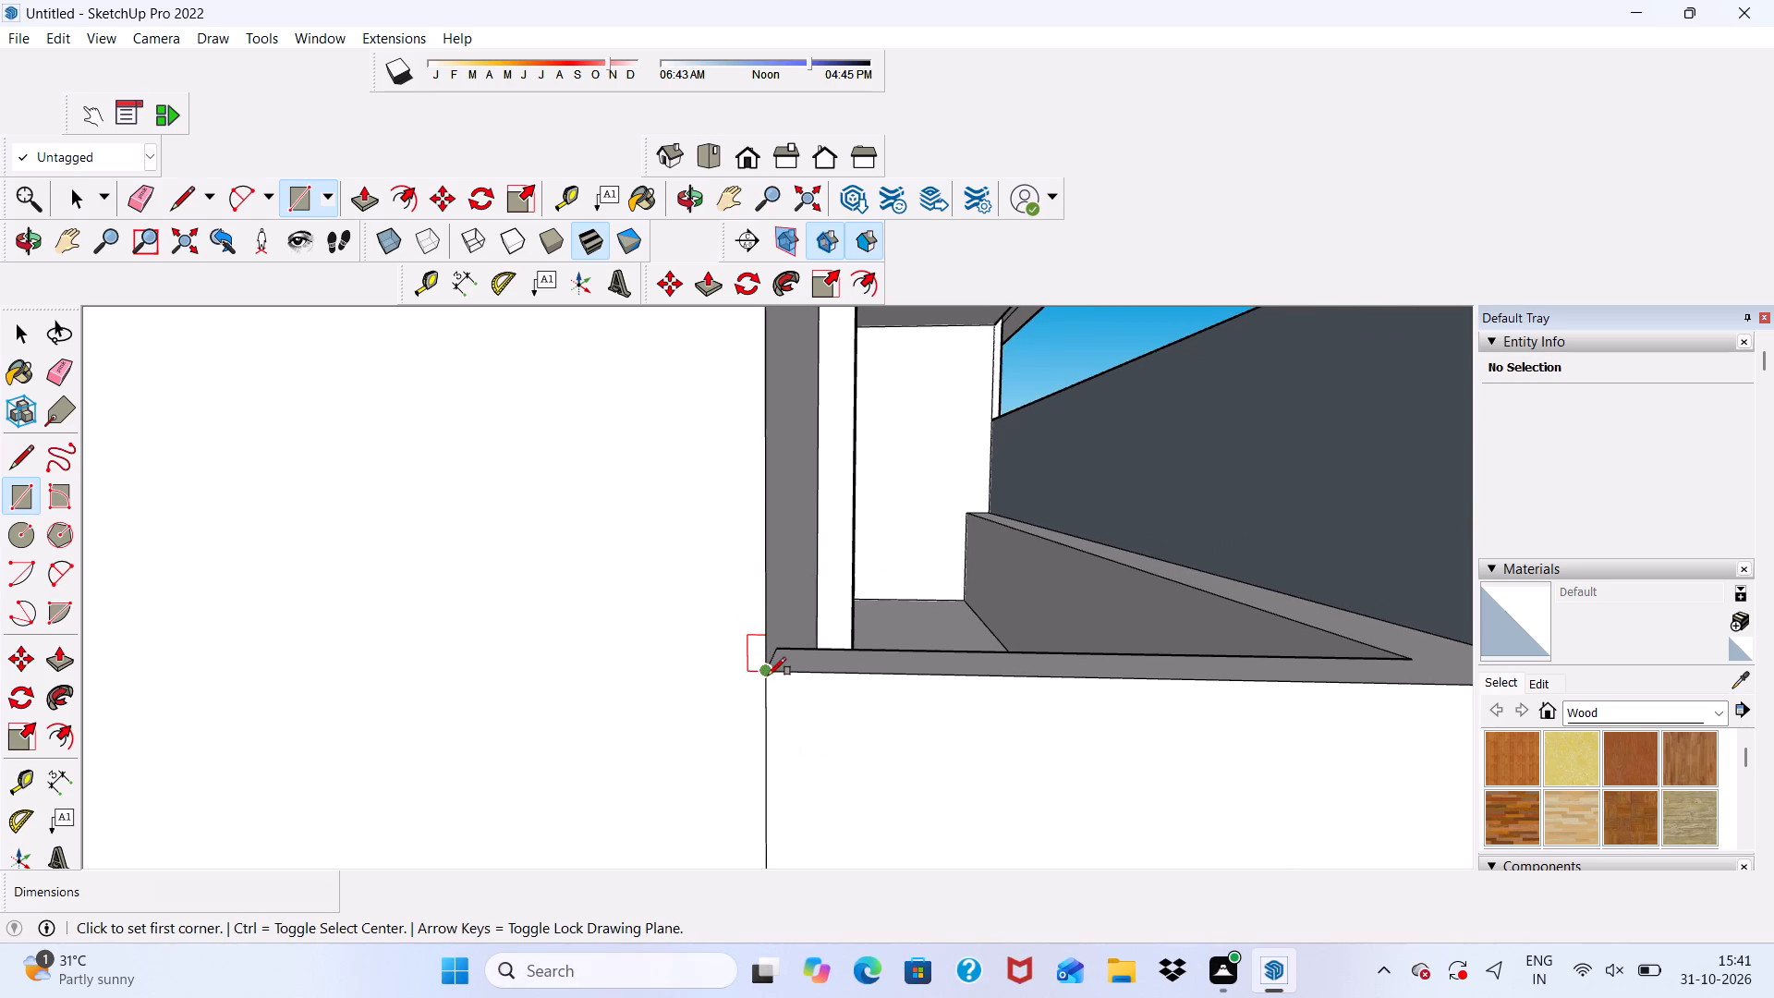
{"action": "left_click", "coordinate": [768, 675]}
{"action": "scroll", "coordinate": [540, 641], "scroll_direction": "down", "scroll_amount": 5}
{"action": "scroll", "coordinate": [789, 563], "scroll_direction": "down", "scroll_amount": 5}
{"action": "scroll", "coordinate": [999, 471], "scroll_direction": "up", "scroll_amount": 3}
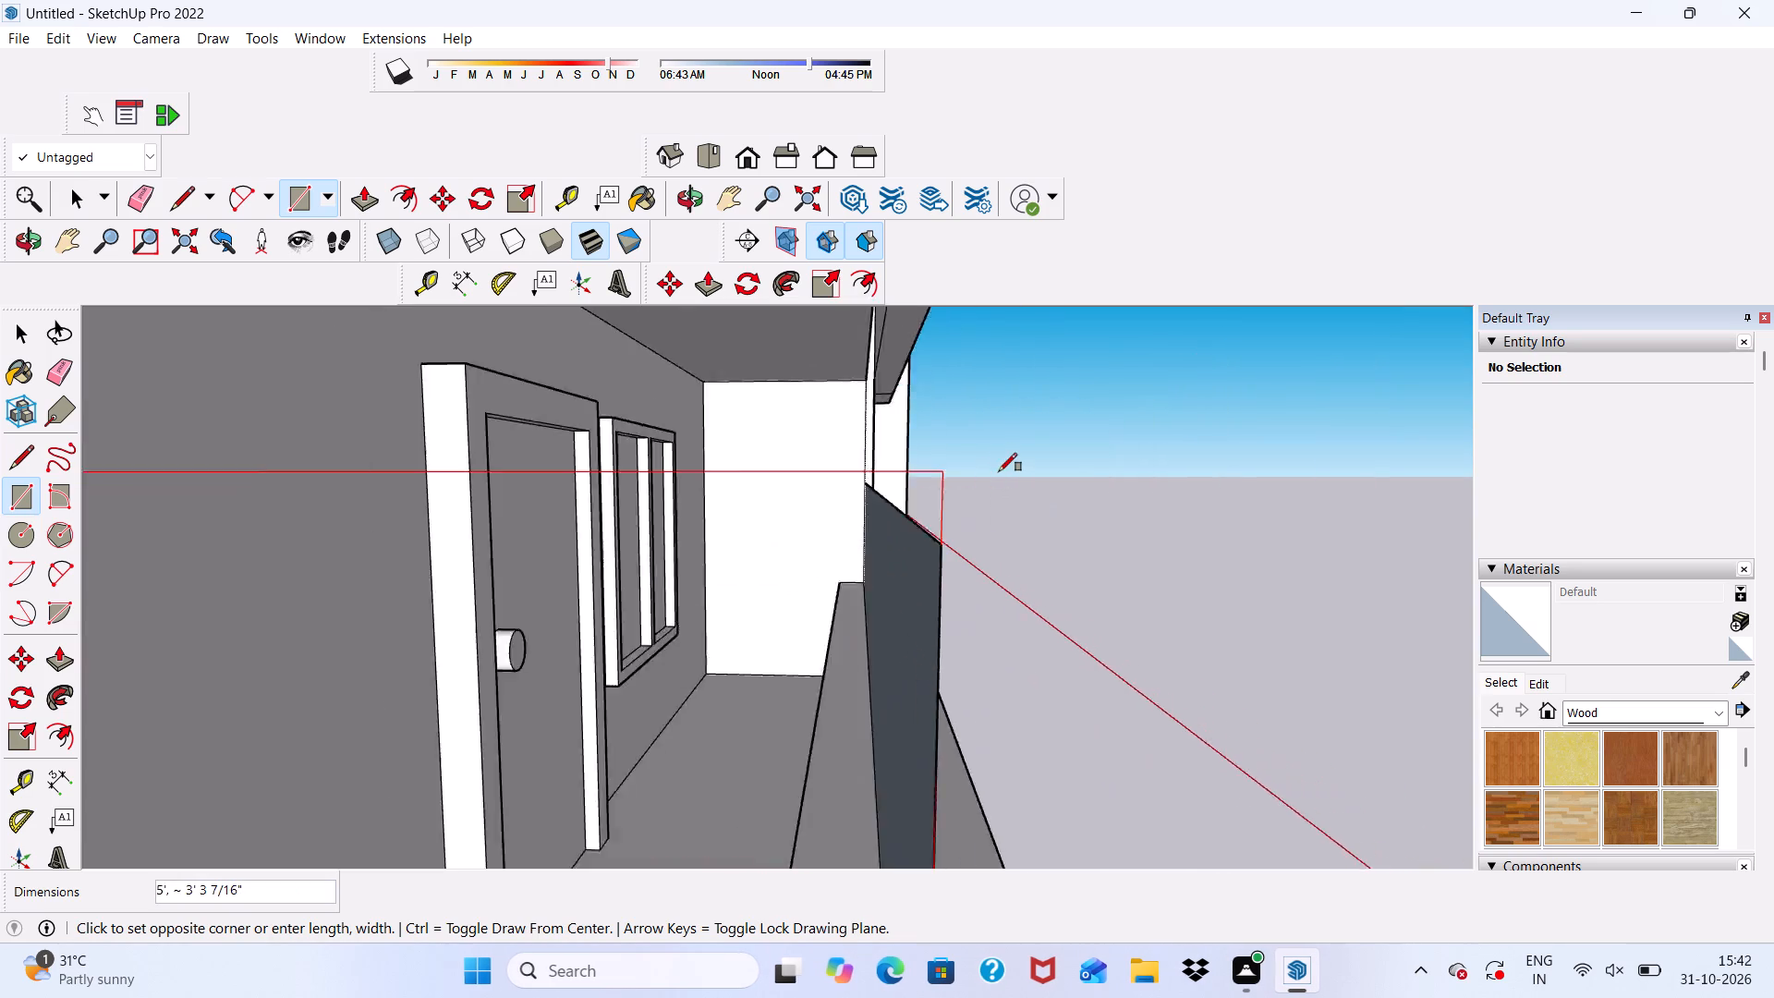
{"action": "scroll", "coordinate": [999, 471], "scroll_direction": "up", "scroll_amount": 2}
{"action": "scroll", "coordinate": [976, 490], "scroll_direction": "down", "scroll_amount": 4}
{"action": "scroll", "coordinate": [954, 527], "scroll_direction": "up", "scroll_amount": 4}
{"action": "scroll", "coordinate": [954, 527], "scroll_direction": "down", "scroll_amount": 3}
{"action": "left_click", "coordinate": [941, 518]}
Examine the raised parapet of the lowest balcony and the facade from the front and both sides.
{"action": "scroll", "coordinate": [941, 533], "scroll_direction": "down", "scroll_amount": 2}
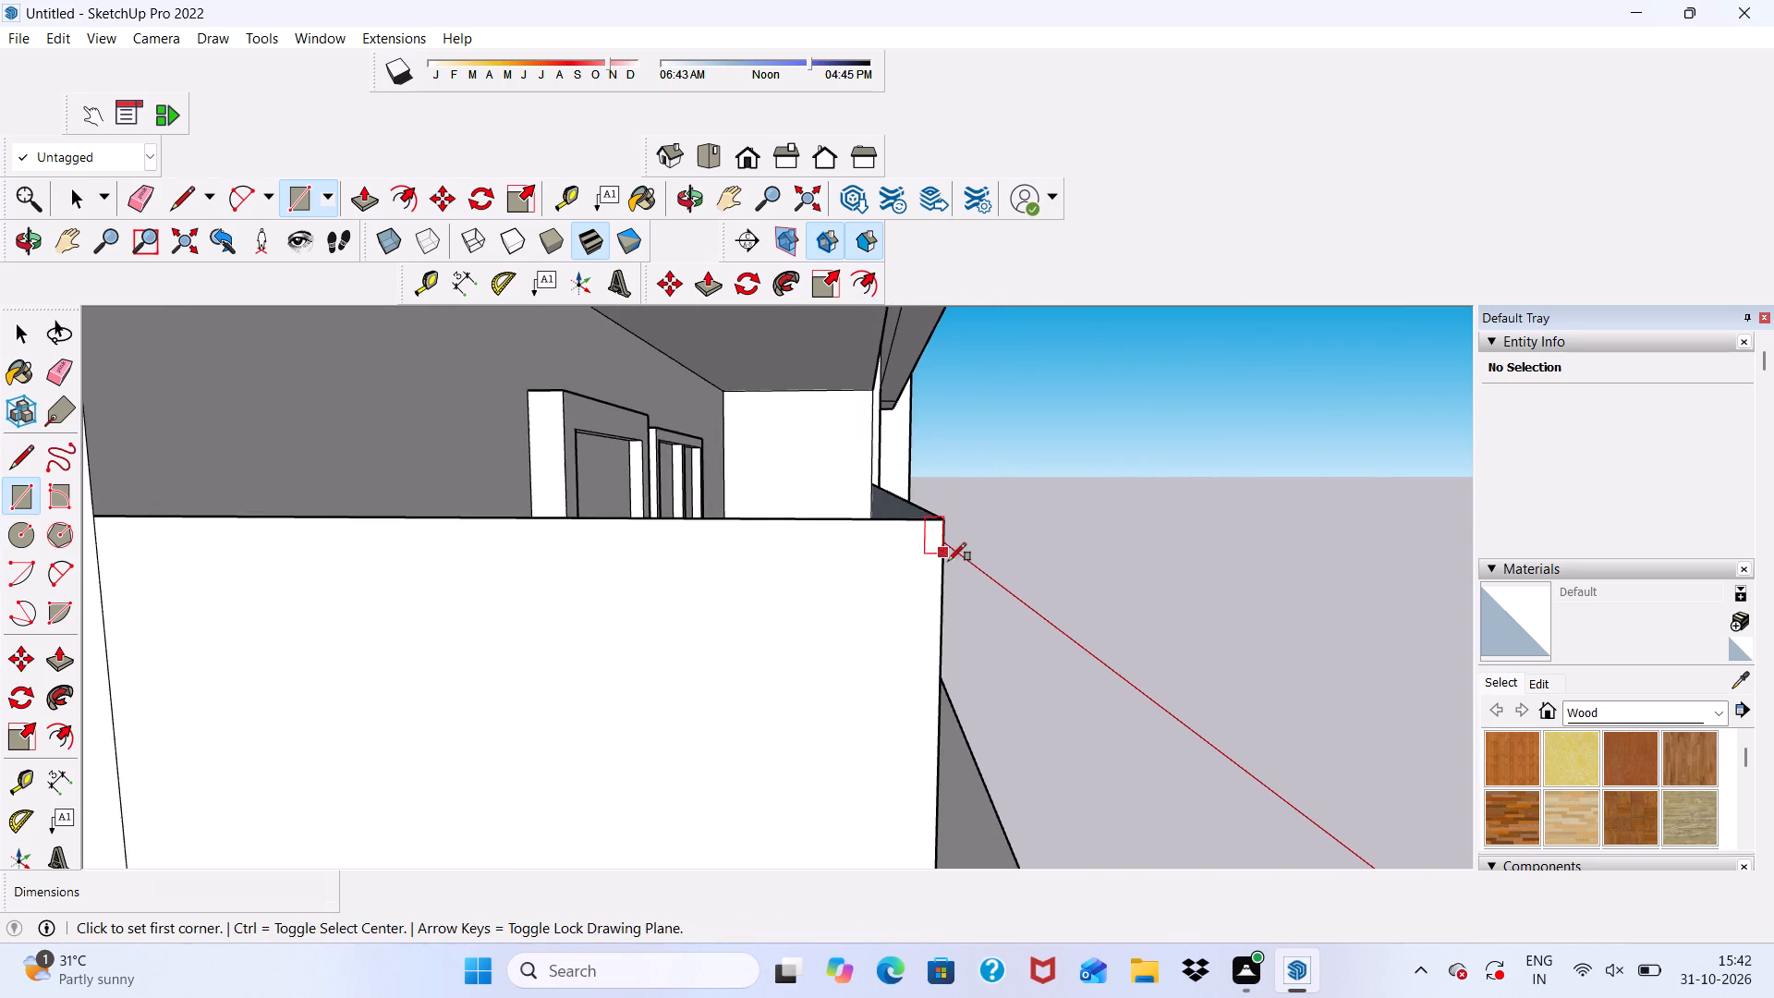
{"action": "middle_click_drag", "start_coordinate": [948, 561], "coordinate": [687, 597]}
{"action": "scroll", "coordinate": [685, 597], "scroll_direction": "down", "scroll_amount": 13}
{"action": "middle_click_drag", "start_coordinate": [1018, 578], "coordinate": [884, 553]}
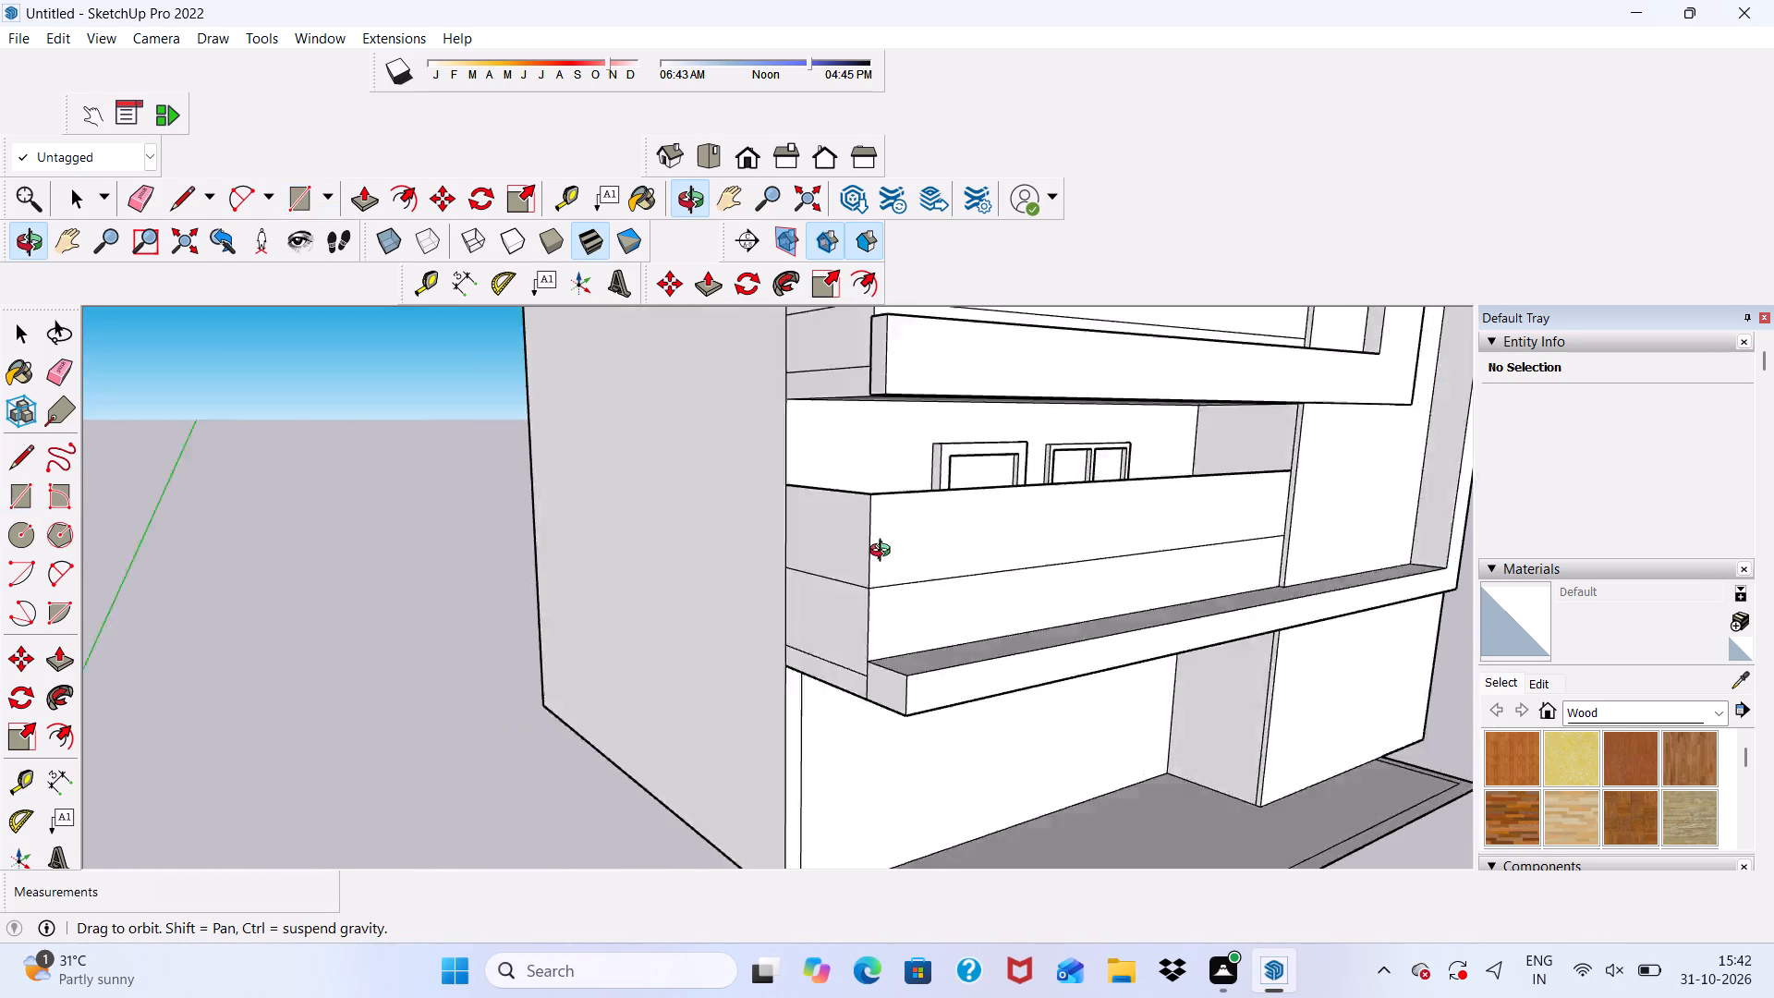
{"action": "middle_click_drag", "start_coordinate": [884, 553], "coordinate": [700, 558]}
{"action": "scroll", "coordinate": [761, 502], "scroll_direction": "down", "scroll_amount": 5}
{"action": "key", "text": "space"}
{"action": "scroll", "coordinate": [796, 550], "scroll_direction": "down", "scroll_amount": 2}
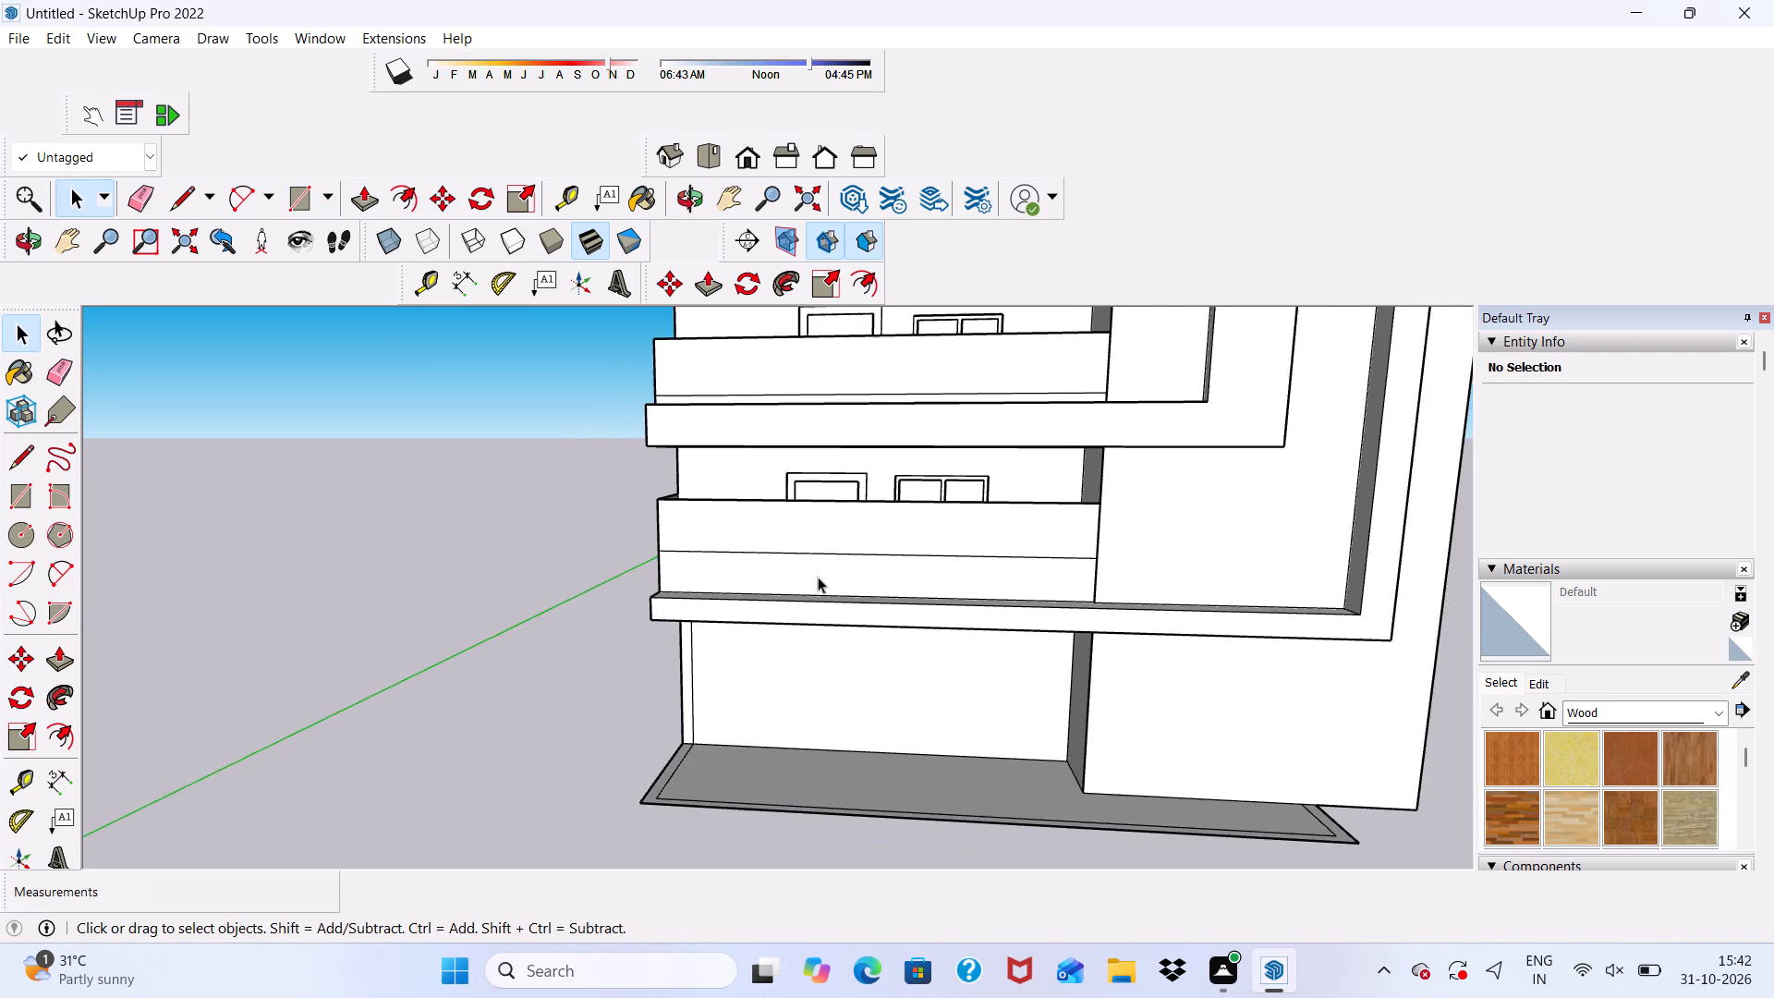
{"action": "middle_click_drag", "start_coordinate": [818, 577], "coordinate": [897, 588]}
{"action": "scroll", "coordinate": [783, 433], "scroll_direction": "up", "scroll_amount": 1}
{"action": "scroll", "coordinate": [779, 453], "scroll_direction": "down", "scroll_amount": 8}
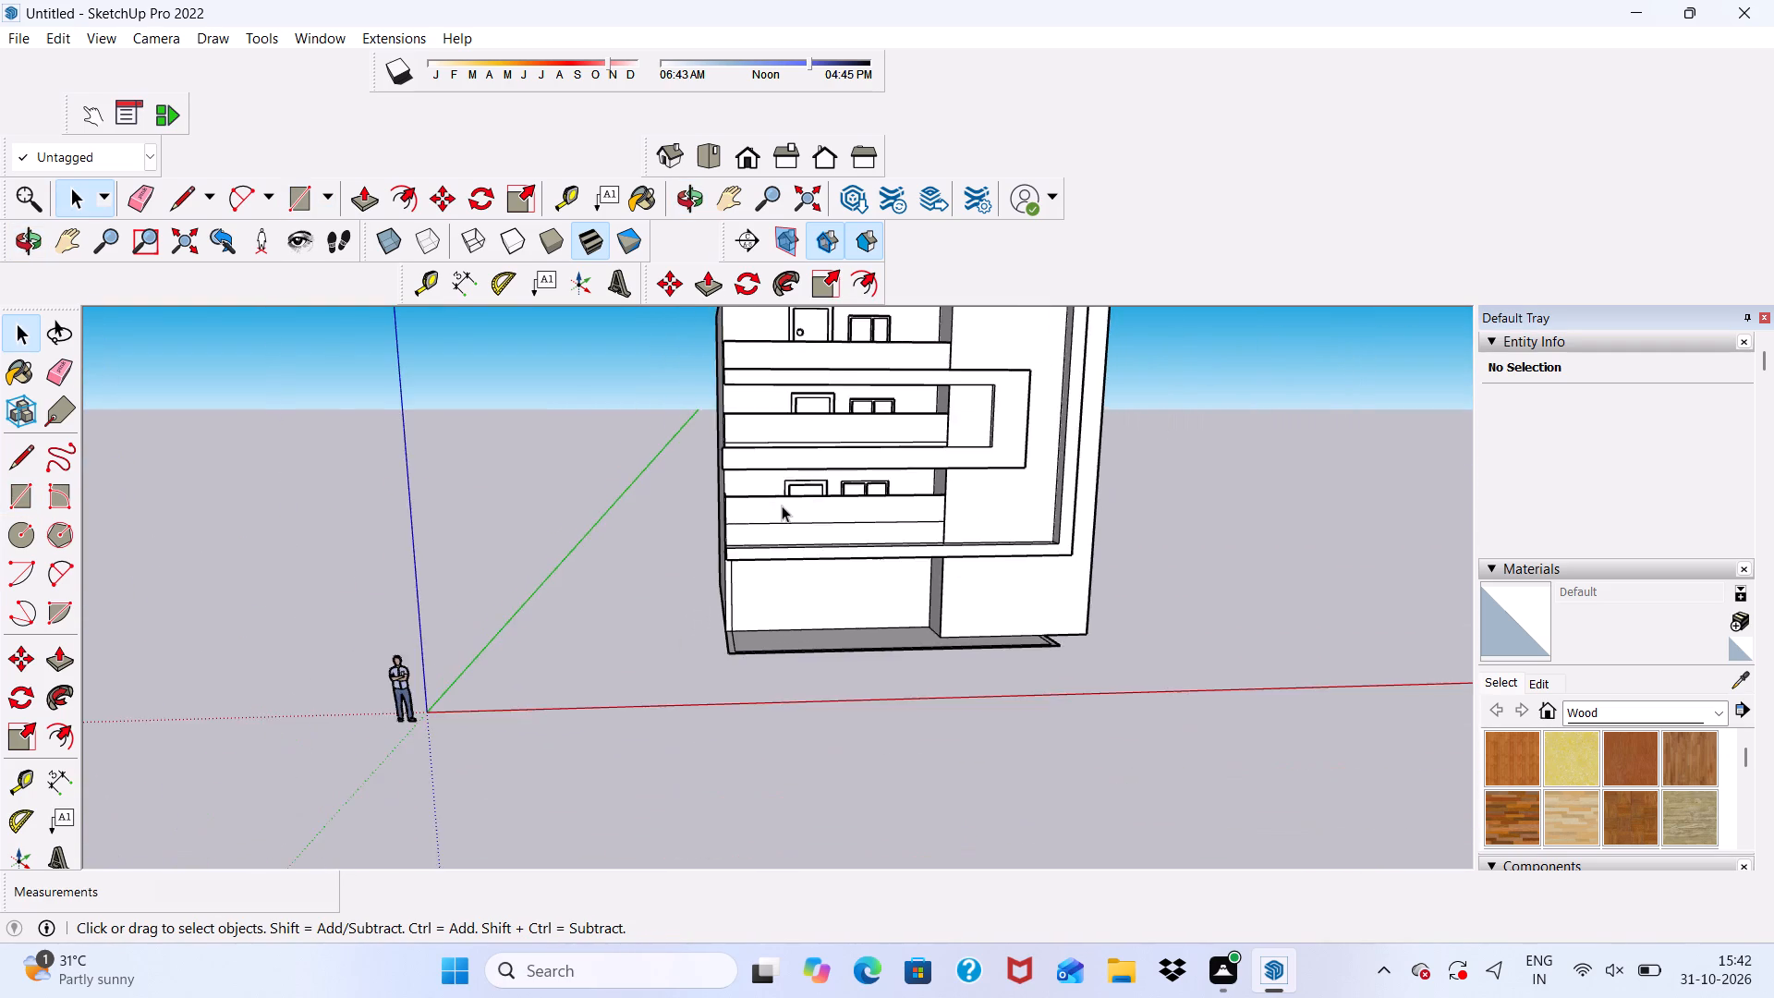
{"action": "scroll", "coordinate": [781, 505], "scroll_direction": "up", "scroll_amount": 5}
{"action": "middle_click_drag", "start_coordinate": [781, 505], "coordinate": [524, 566]}
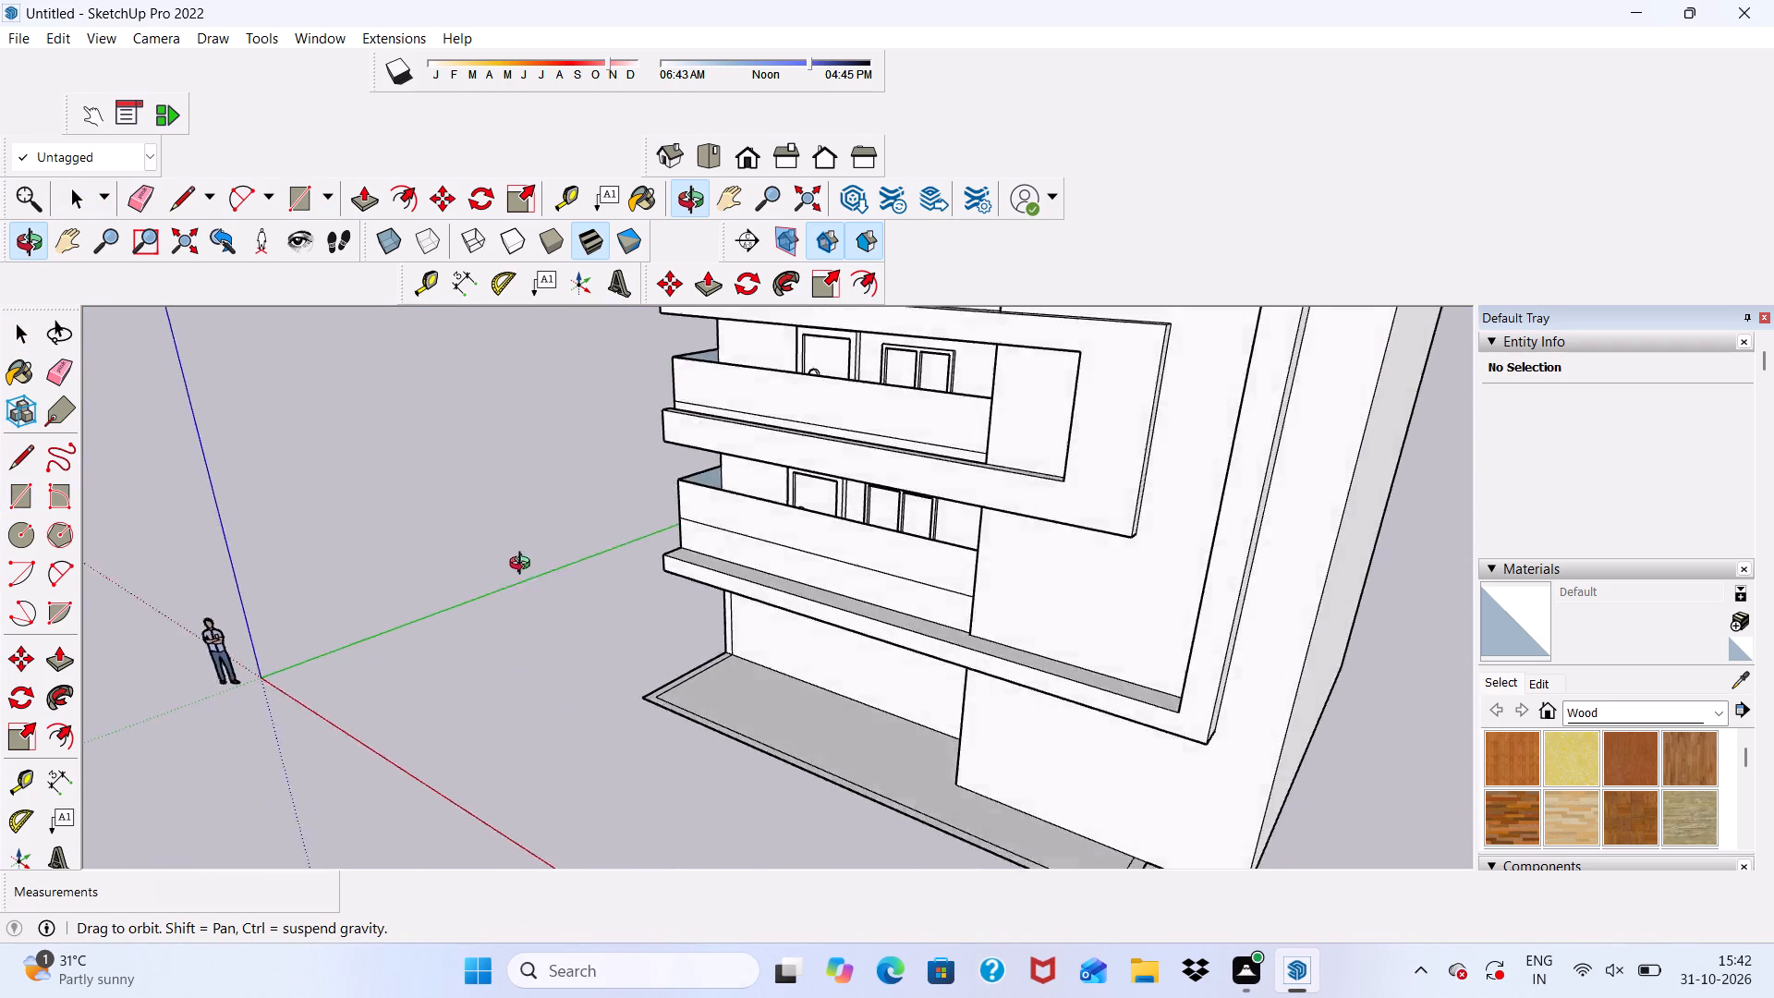
{"action": "middle_click_drag", "start_coordinate": [524, 566], "coordinate": [862, 520]}
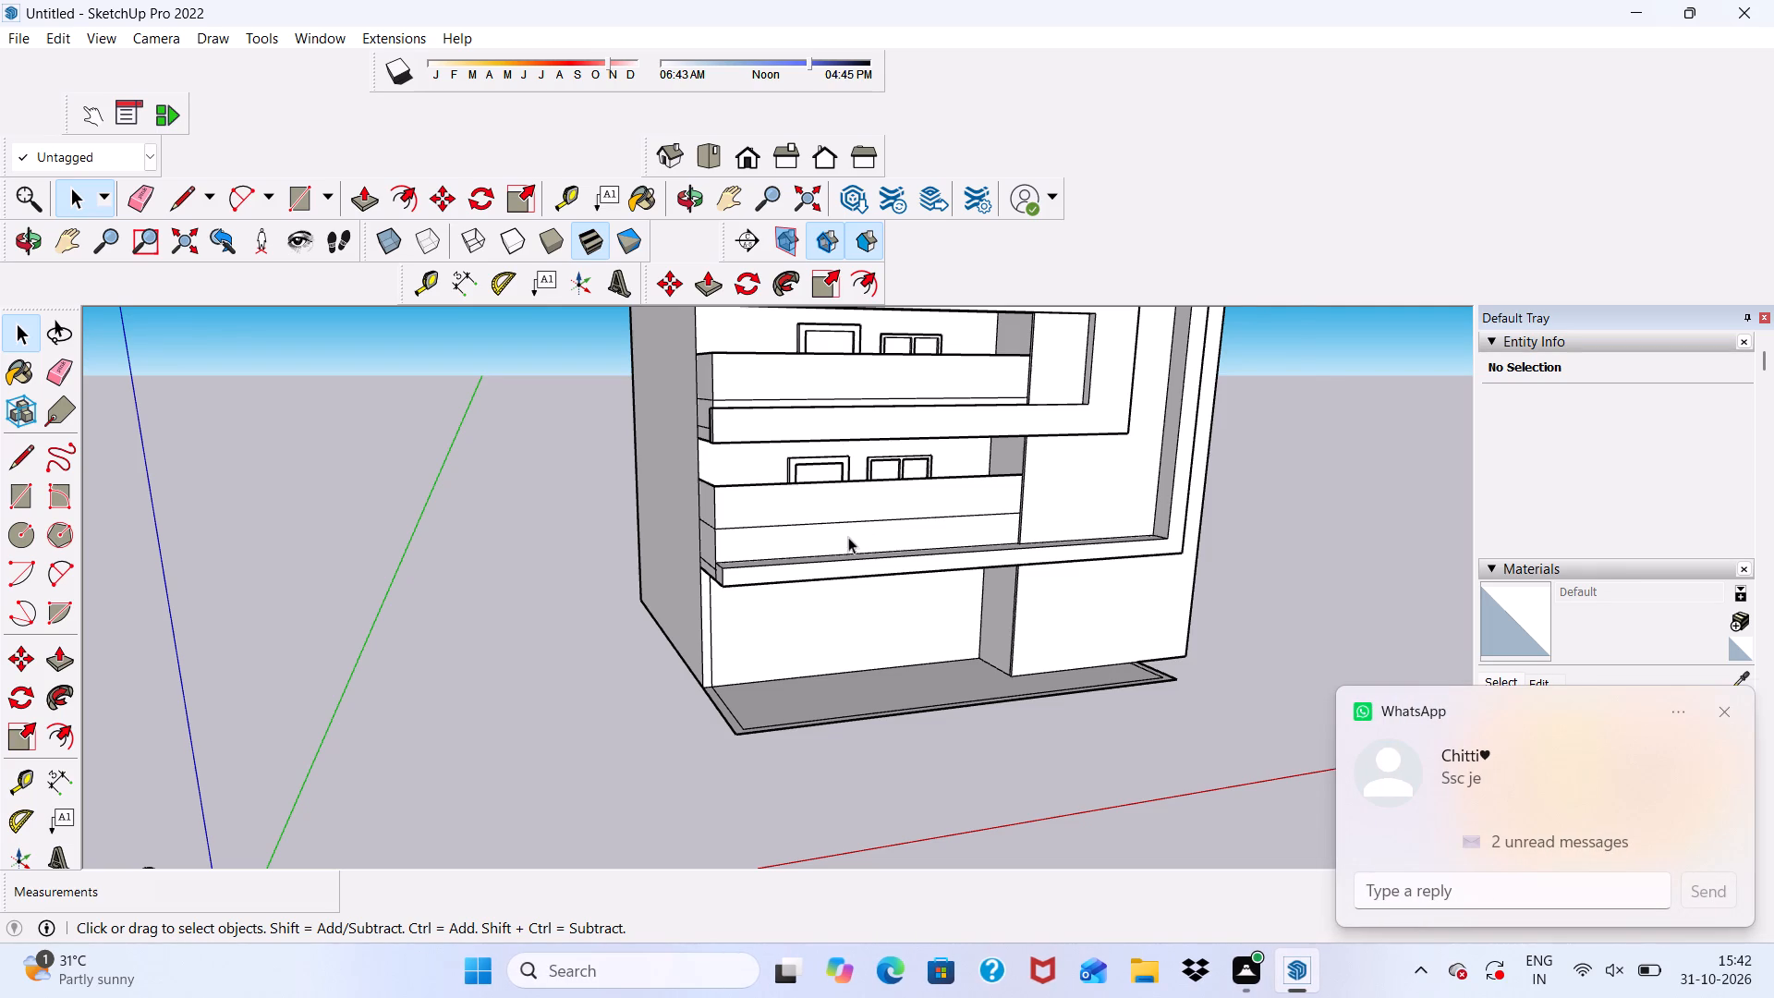
Draw a rectangle about 8 7/16" by 1' 4 13/16" on the ledge below the lowest balcony's front parapet, near its open end.
{"action": "scroll", "coordinate": [848, 537], "scroll_direction": "up", "scroll_amount": 3}
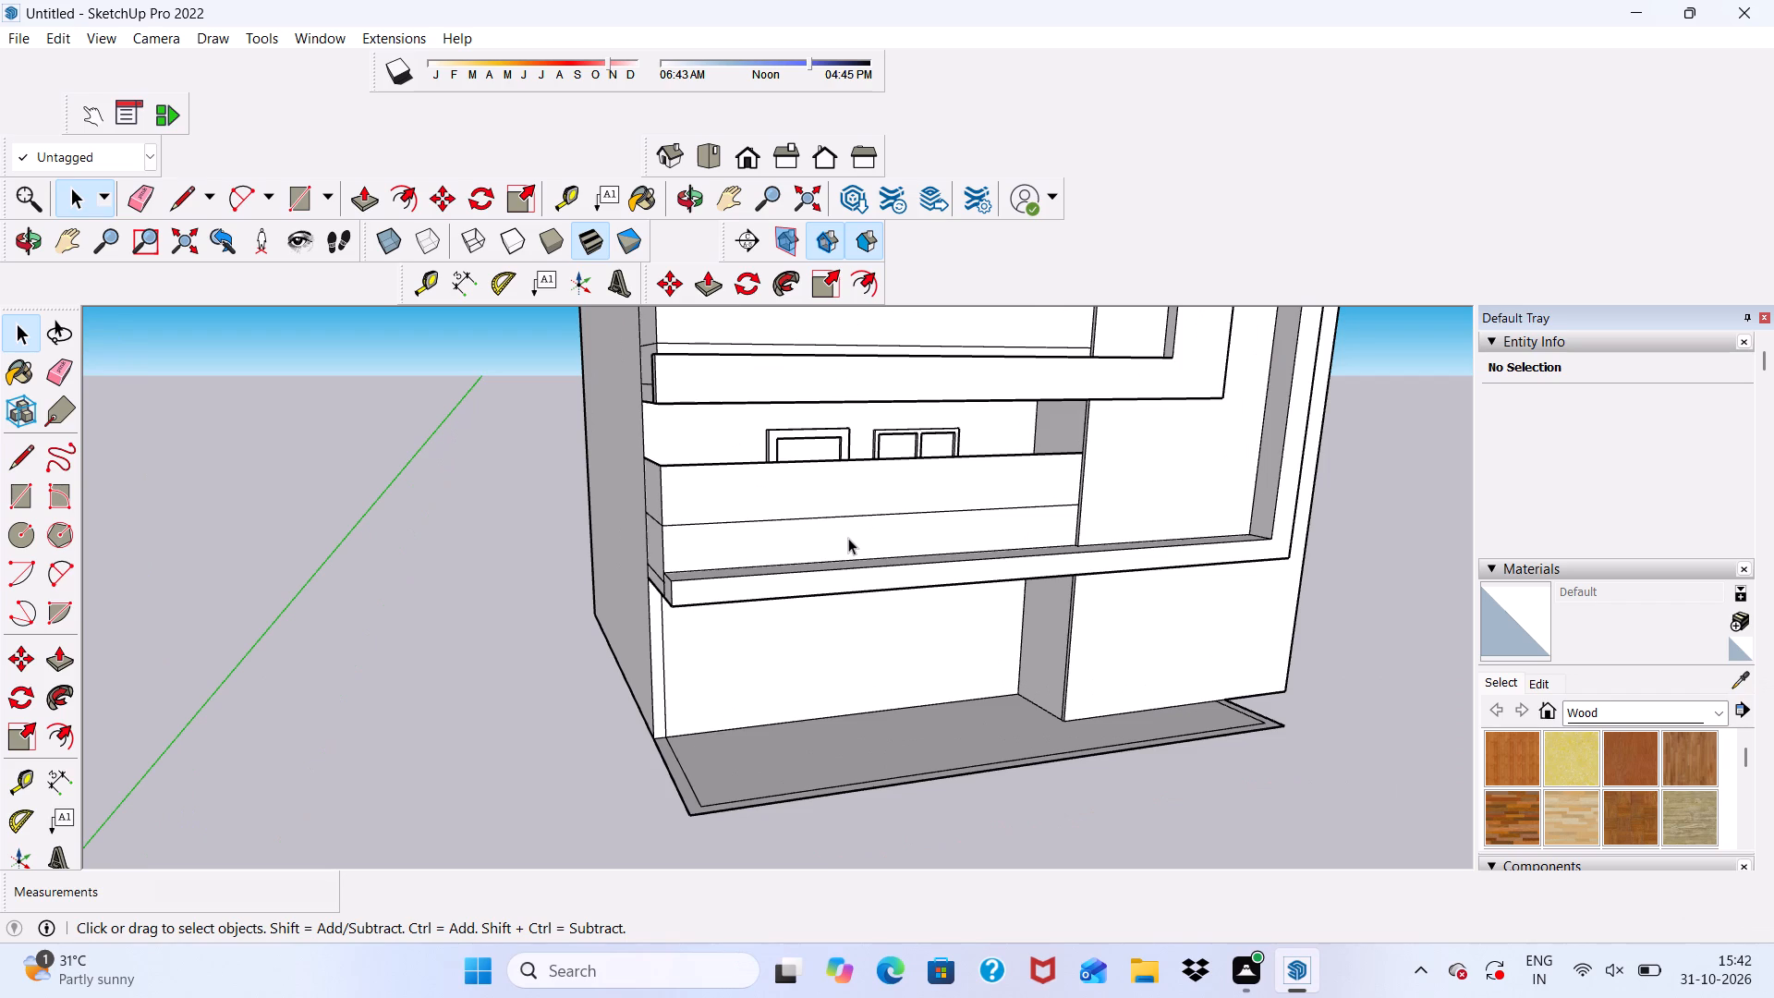
{"action": "scroll", "coordinate": [893, 617], "scroll_direction": "up", "scroll_amount": 4}
{"action": "scroll", "coordinate": [859, 610], "scroll_direction": "down", "scroll_amount": 3}
{"action": "middle_click_drag", "start_coordinate": [833, 609], "coordinate": [796, 663]}
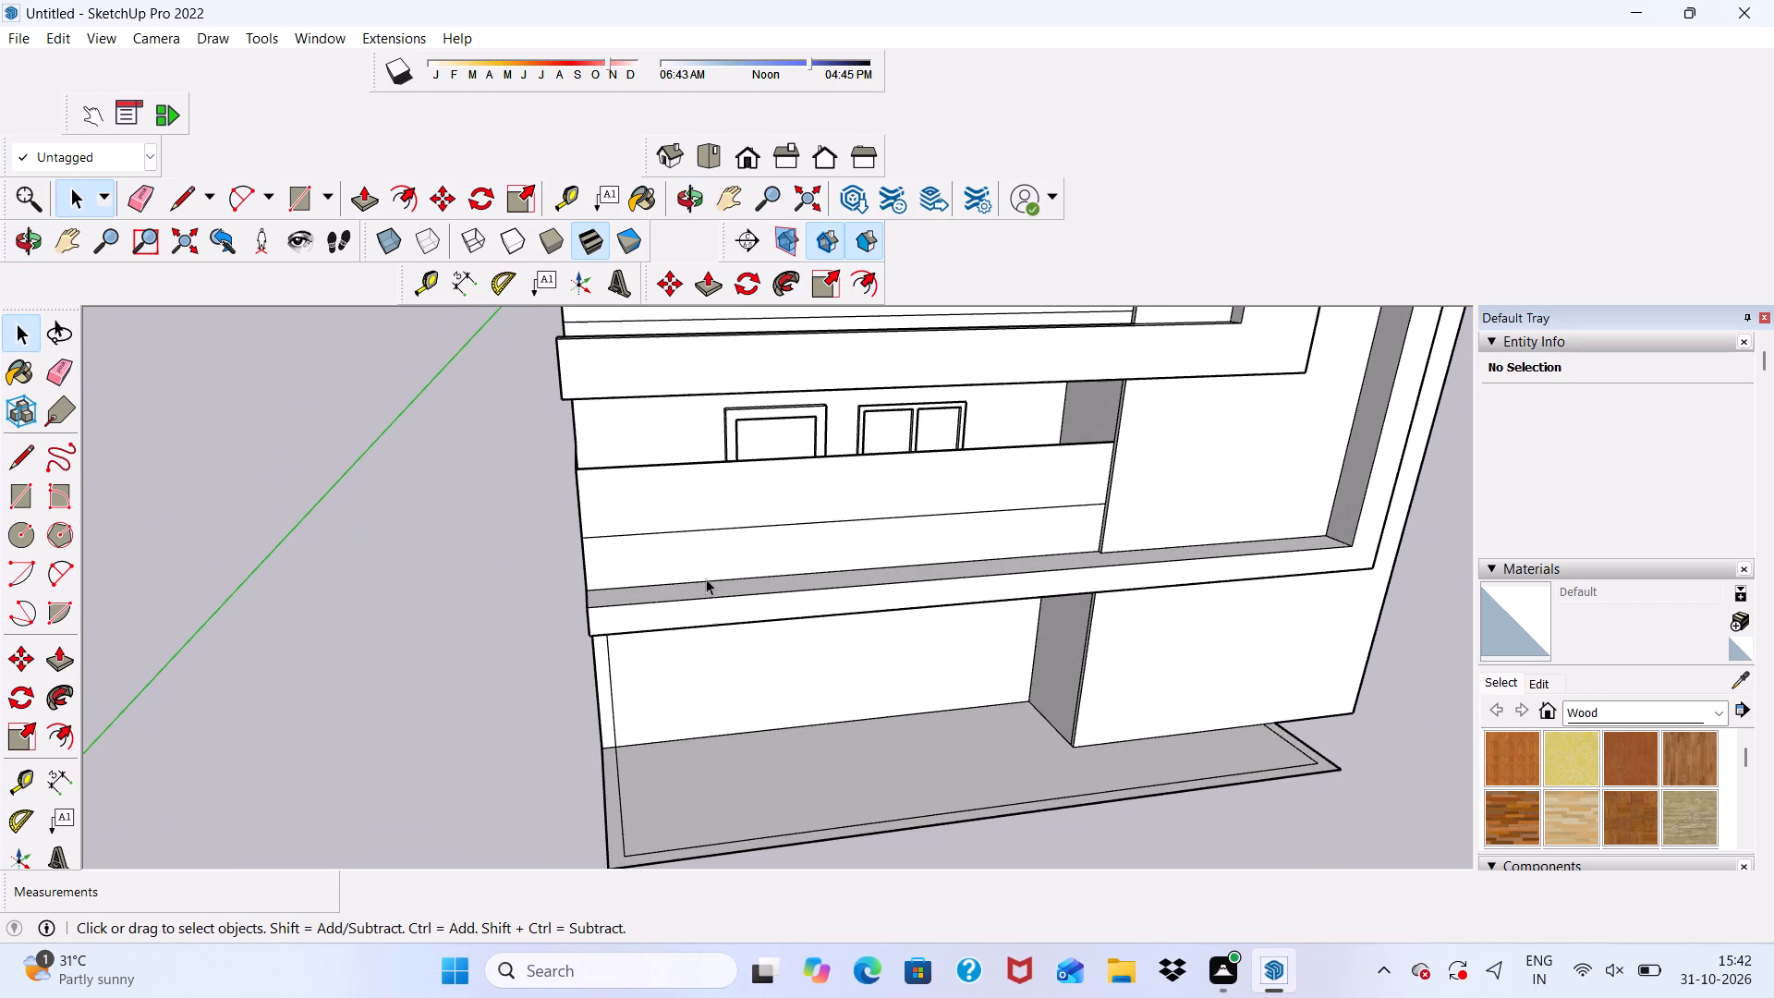
{"action": "scroll", "coordinate": [696, 566], "scroll_direction": "up", "scroll_amount": 1}
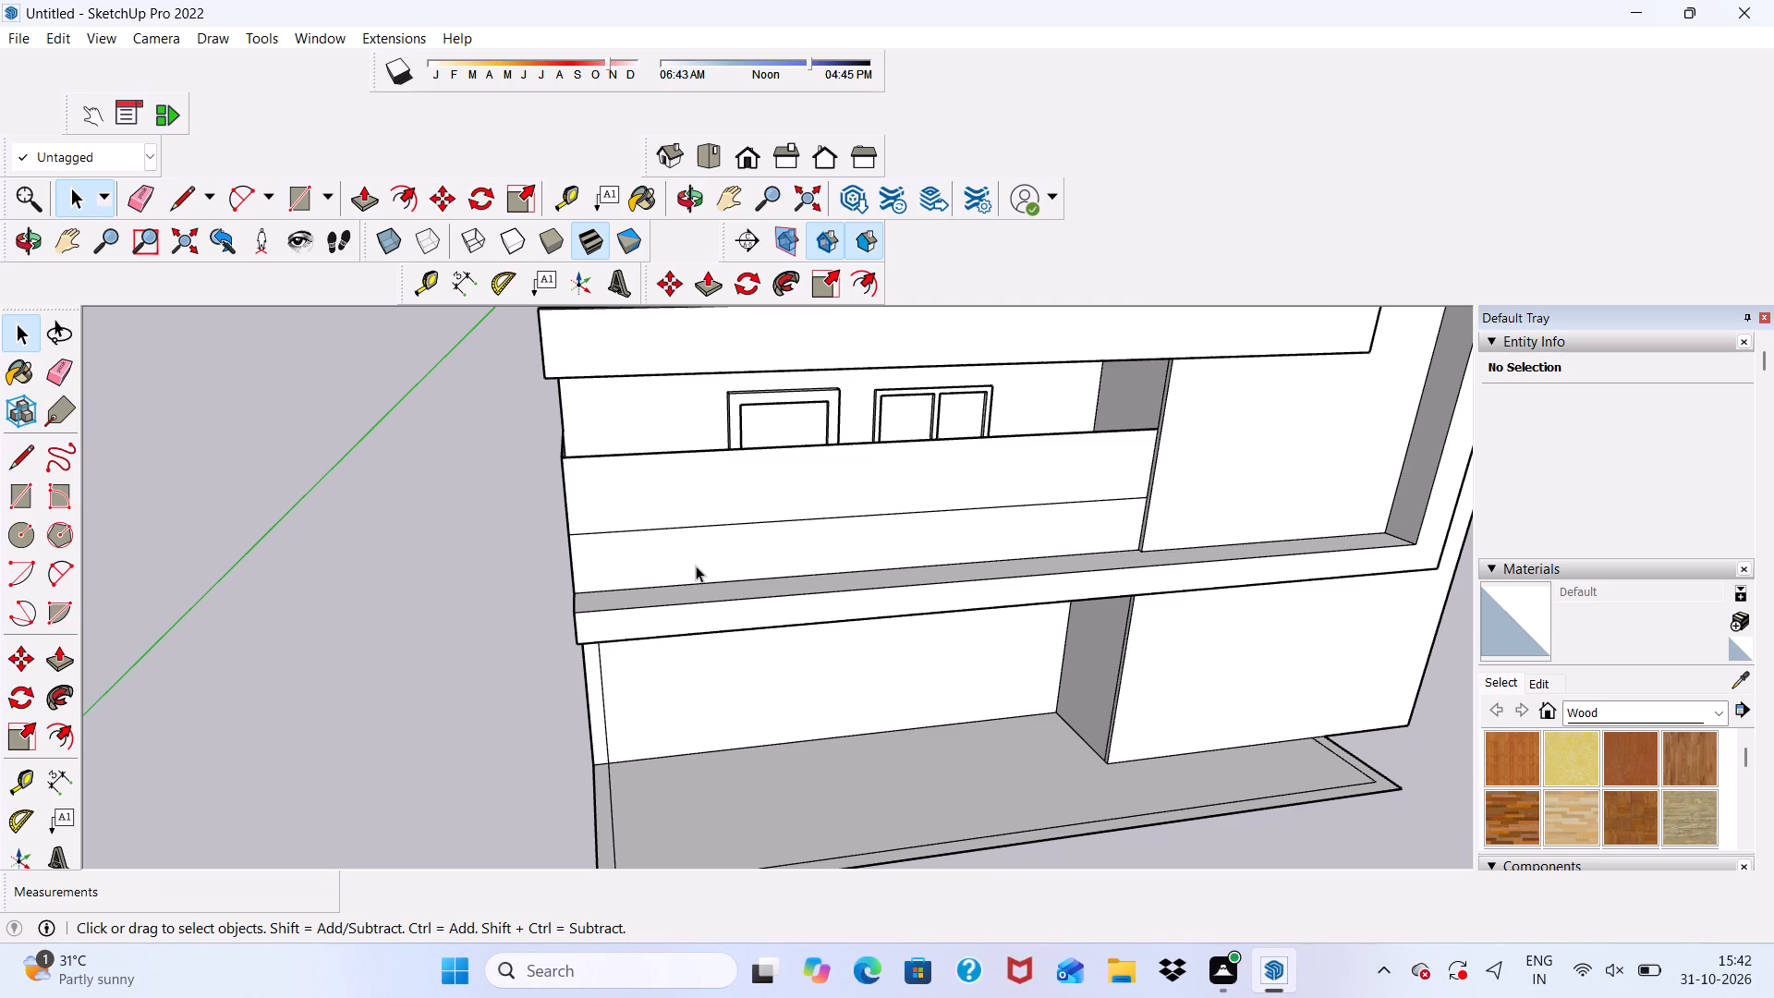
{"action": "scroll", "coordinate": [696, 653], "scroll_direction": "up", "scroll_amount": 2}
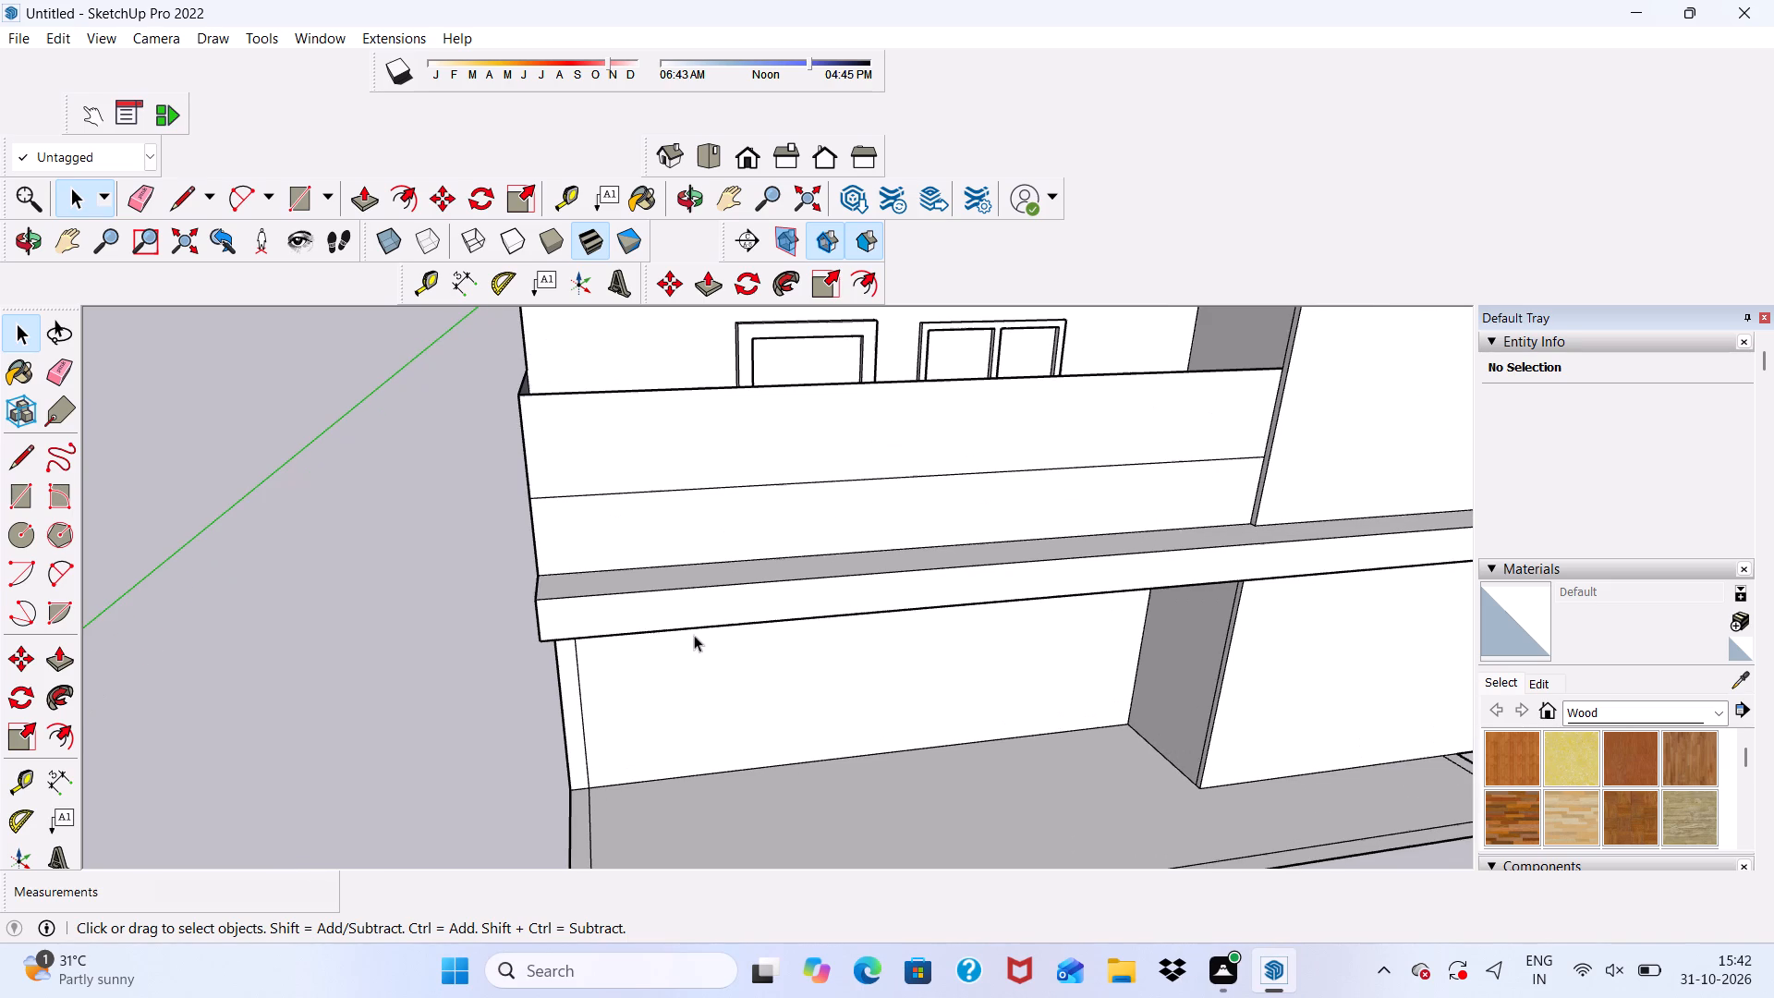
{"action": "left_click", "coordinate": [17, 498]}
{"action": "scroll", "coordinate": [626, 629], "scroll_direction": "up", "scroll_amount": 4}
{"action": "scroll", "coordinate": [537, 574], "scroll_direction": "up", "scroll_amount": 1}
{"action": "middle_click_drag", "start_coordinate": [537, 574], "coordinate": [537, 646]}
{"action": "scroll", "coordinate": [537, 646], "scroll_direction": "up", "scroll_amount": 4}
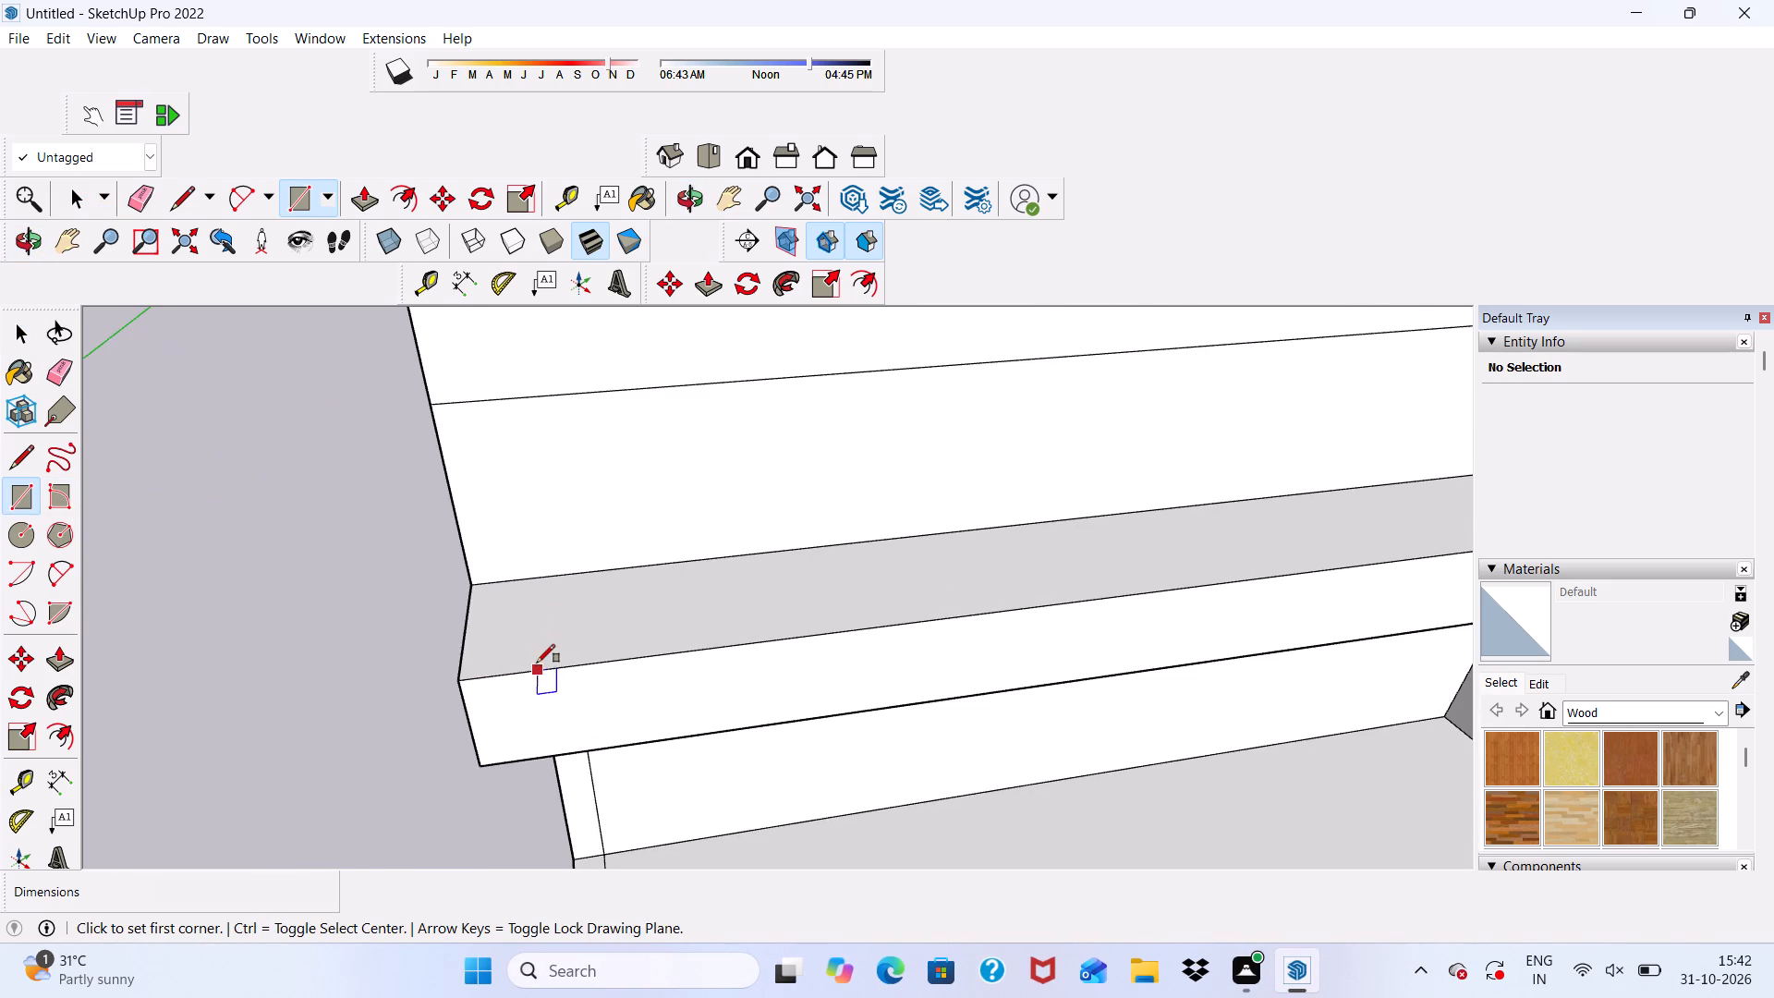
{"action": "scroll", "coordinate": [550, 580], "scroll_direction": "up", "scroll_amount": 4}
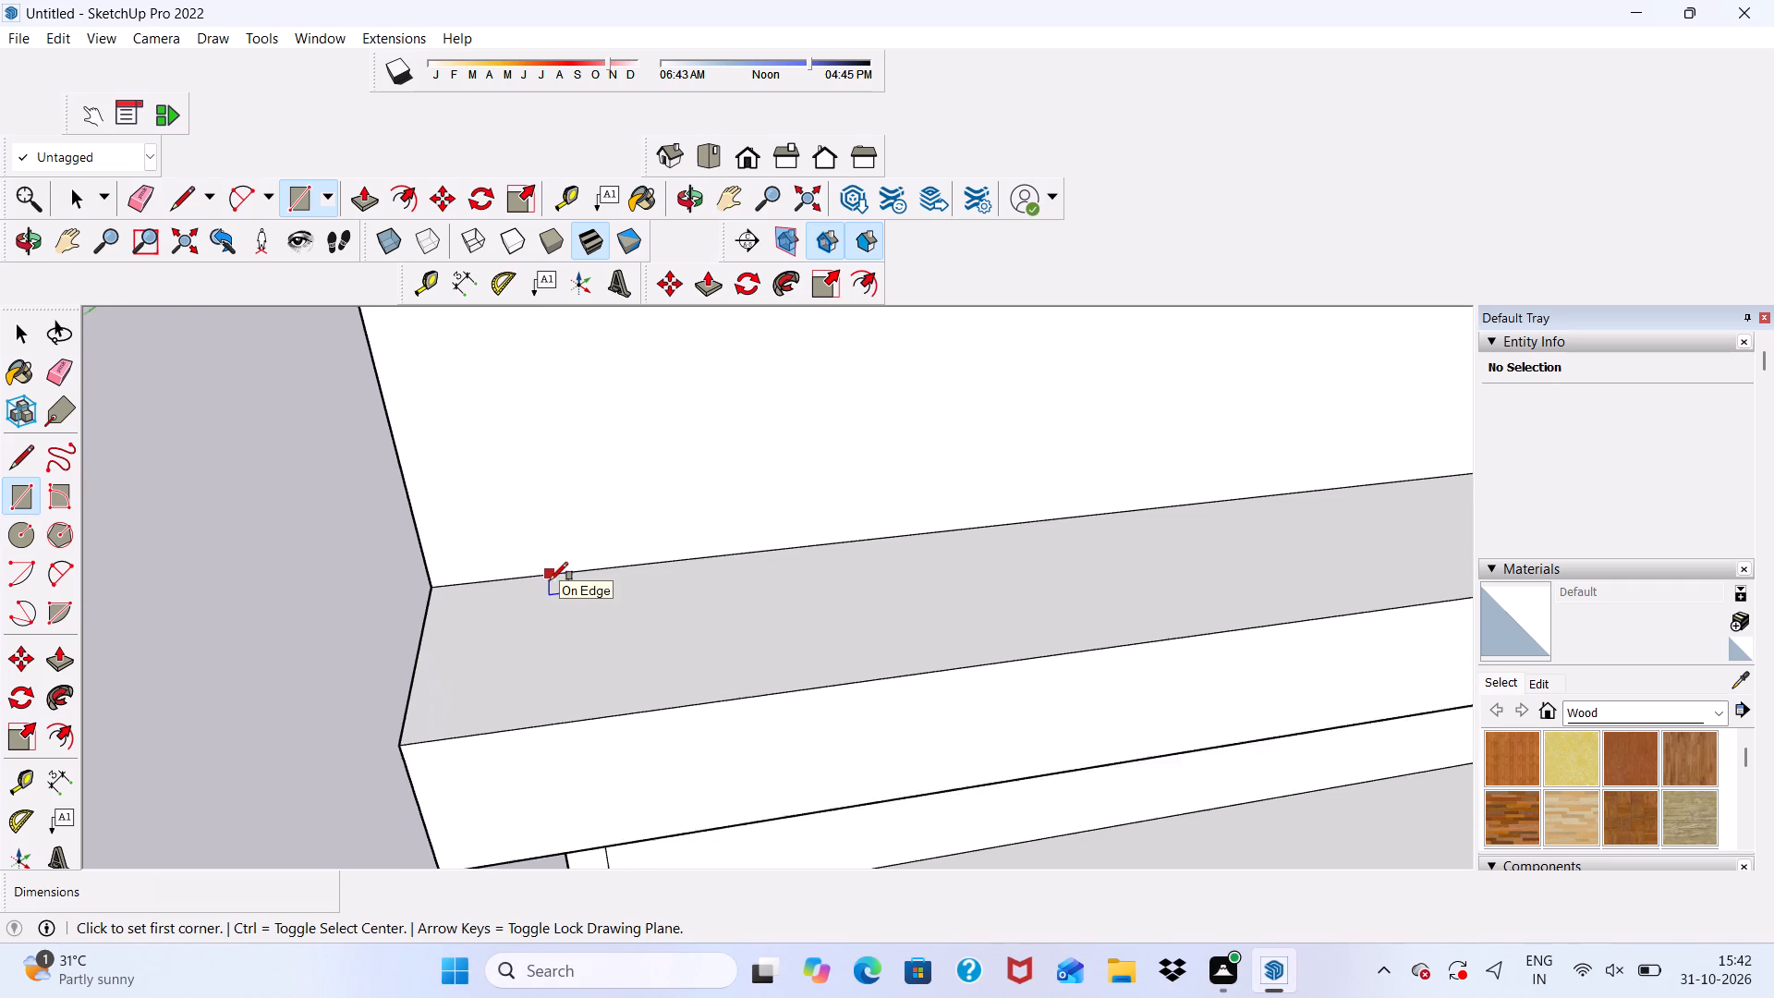
{"action": "scroll", "coordinate": [550, 580], "scroll_direction": "up", "scroll_amount": 1}
{"action": "left_click", "coordinate": [533, 578]}
{"action": "scroll", "coordinate": [614, 645], "scroll_direction": "down", "scroll_amount": 5}
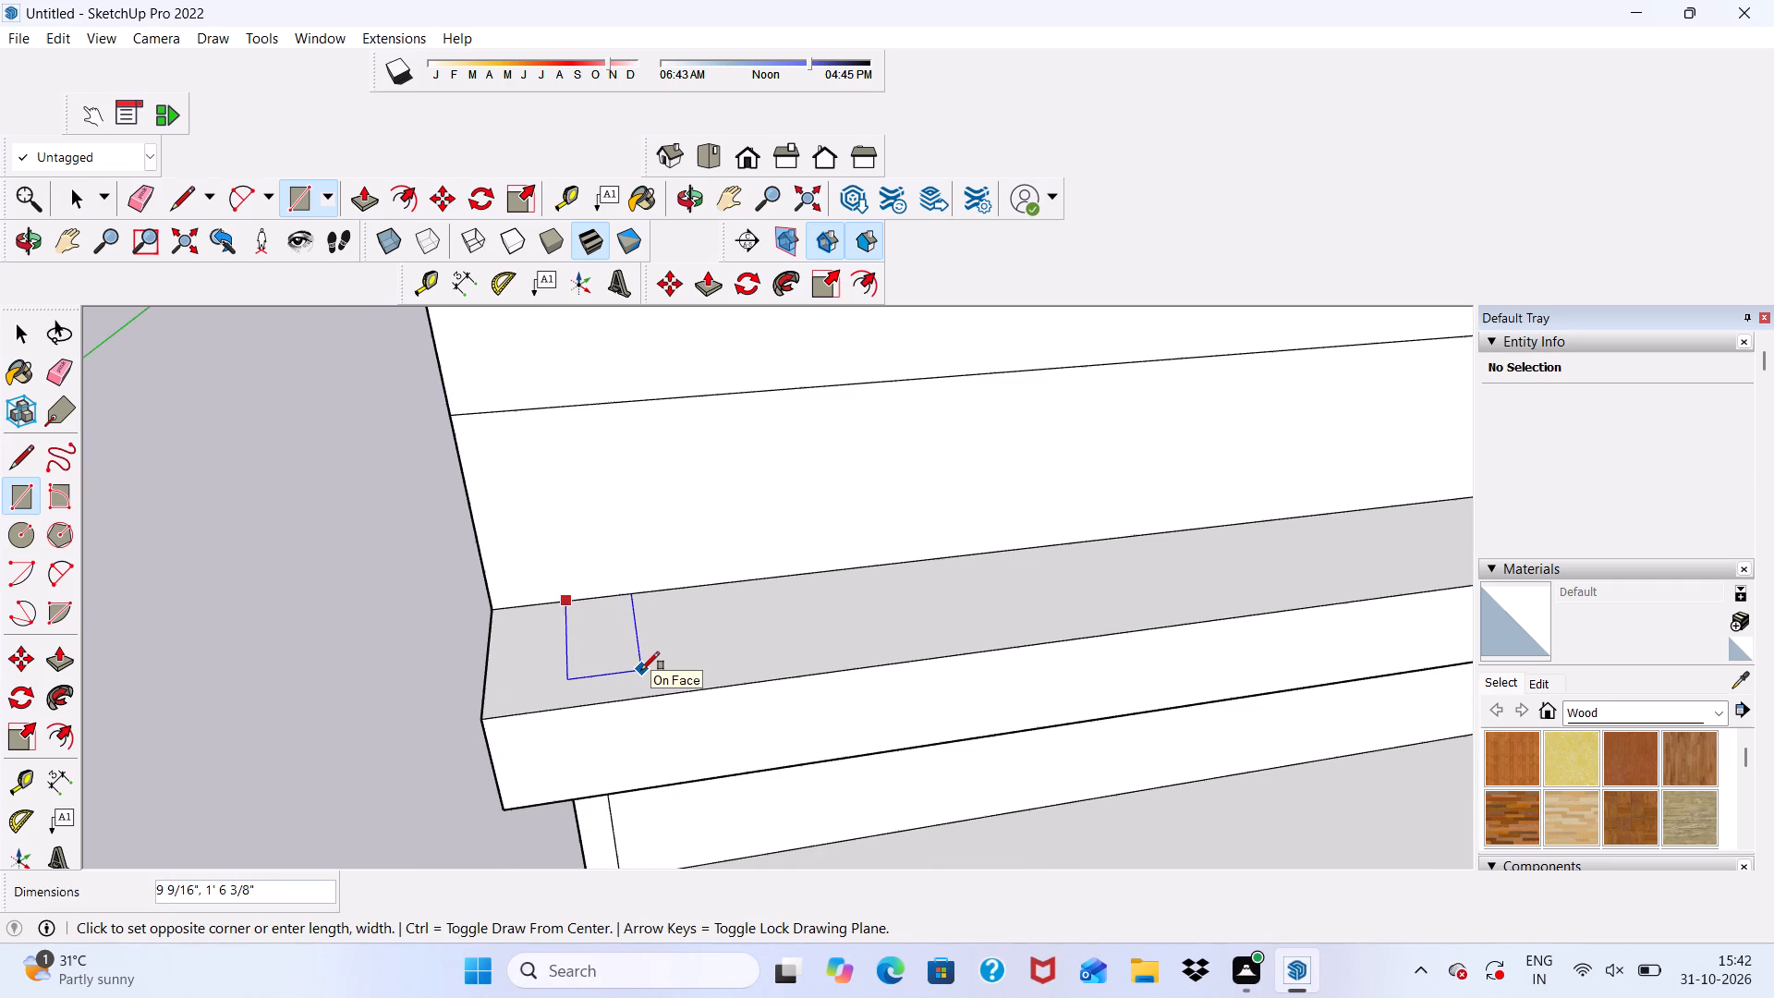
{"action": "scroll", "coordinate": [641, 670], "scroll_direction": "up", "scroll_amount": 2}
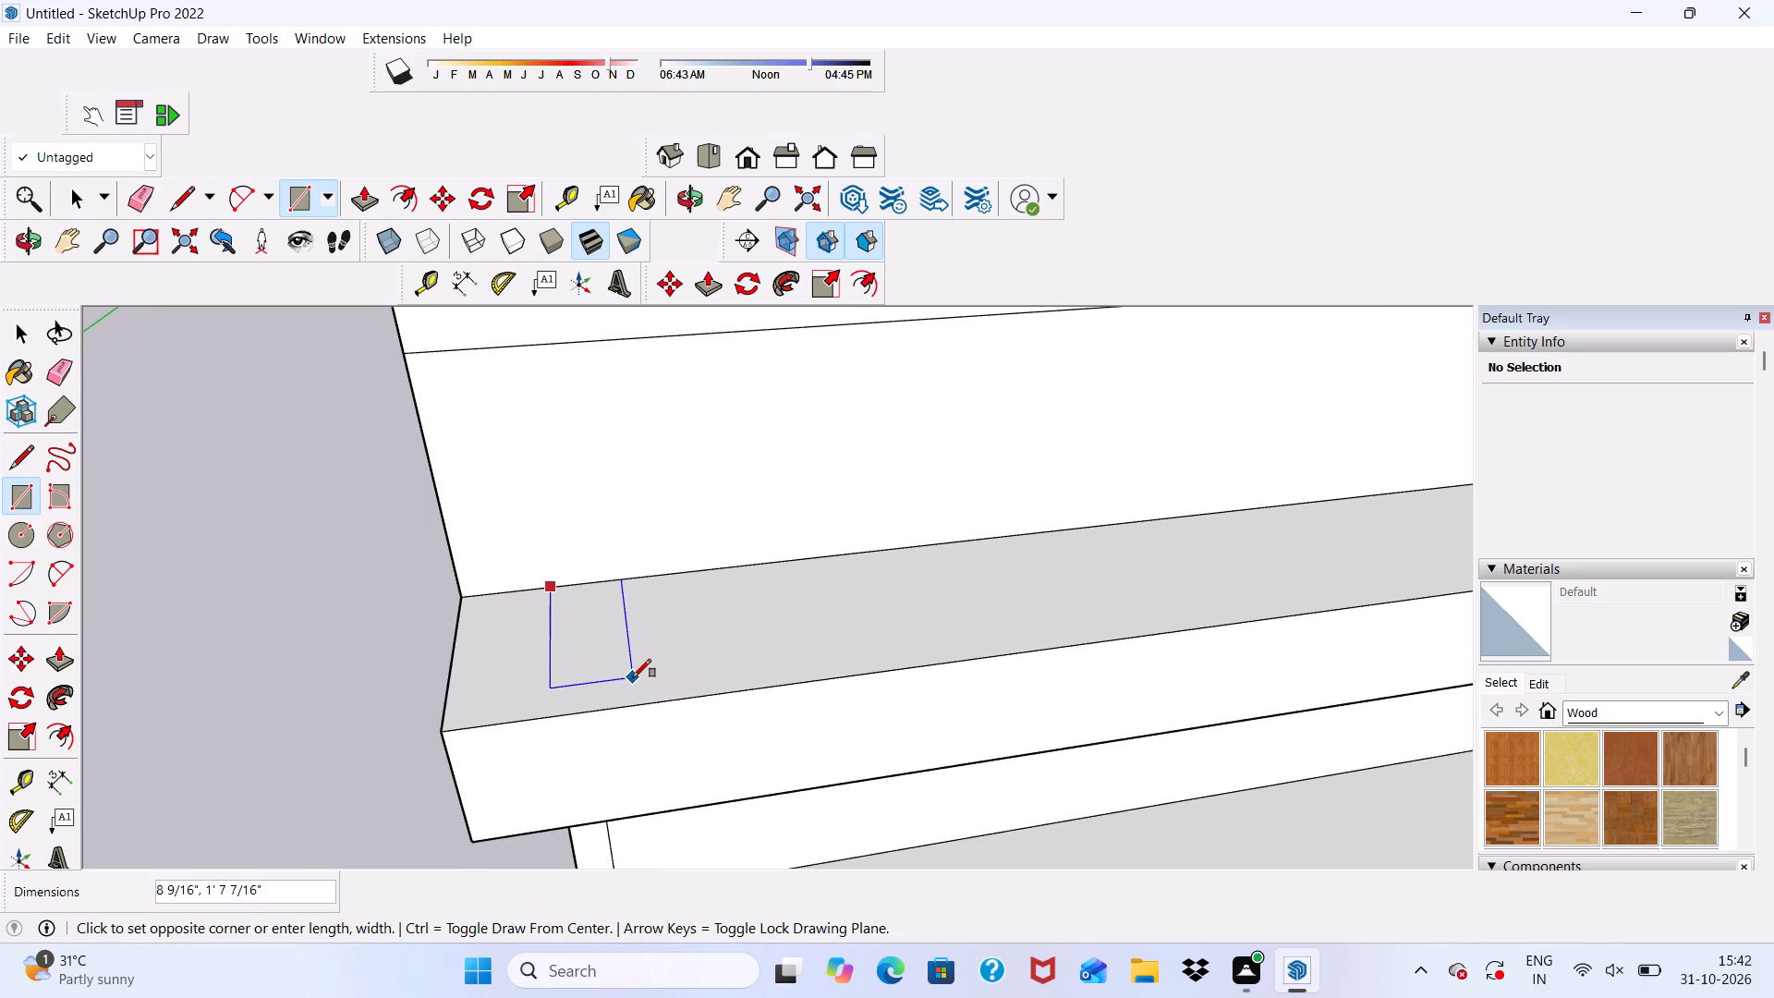
{"action": "left_click", "coordinate": [630, 663]}
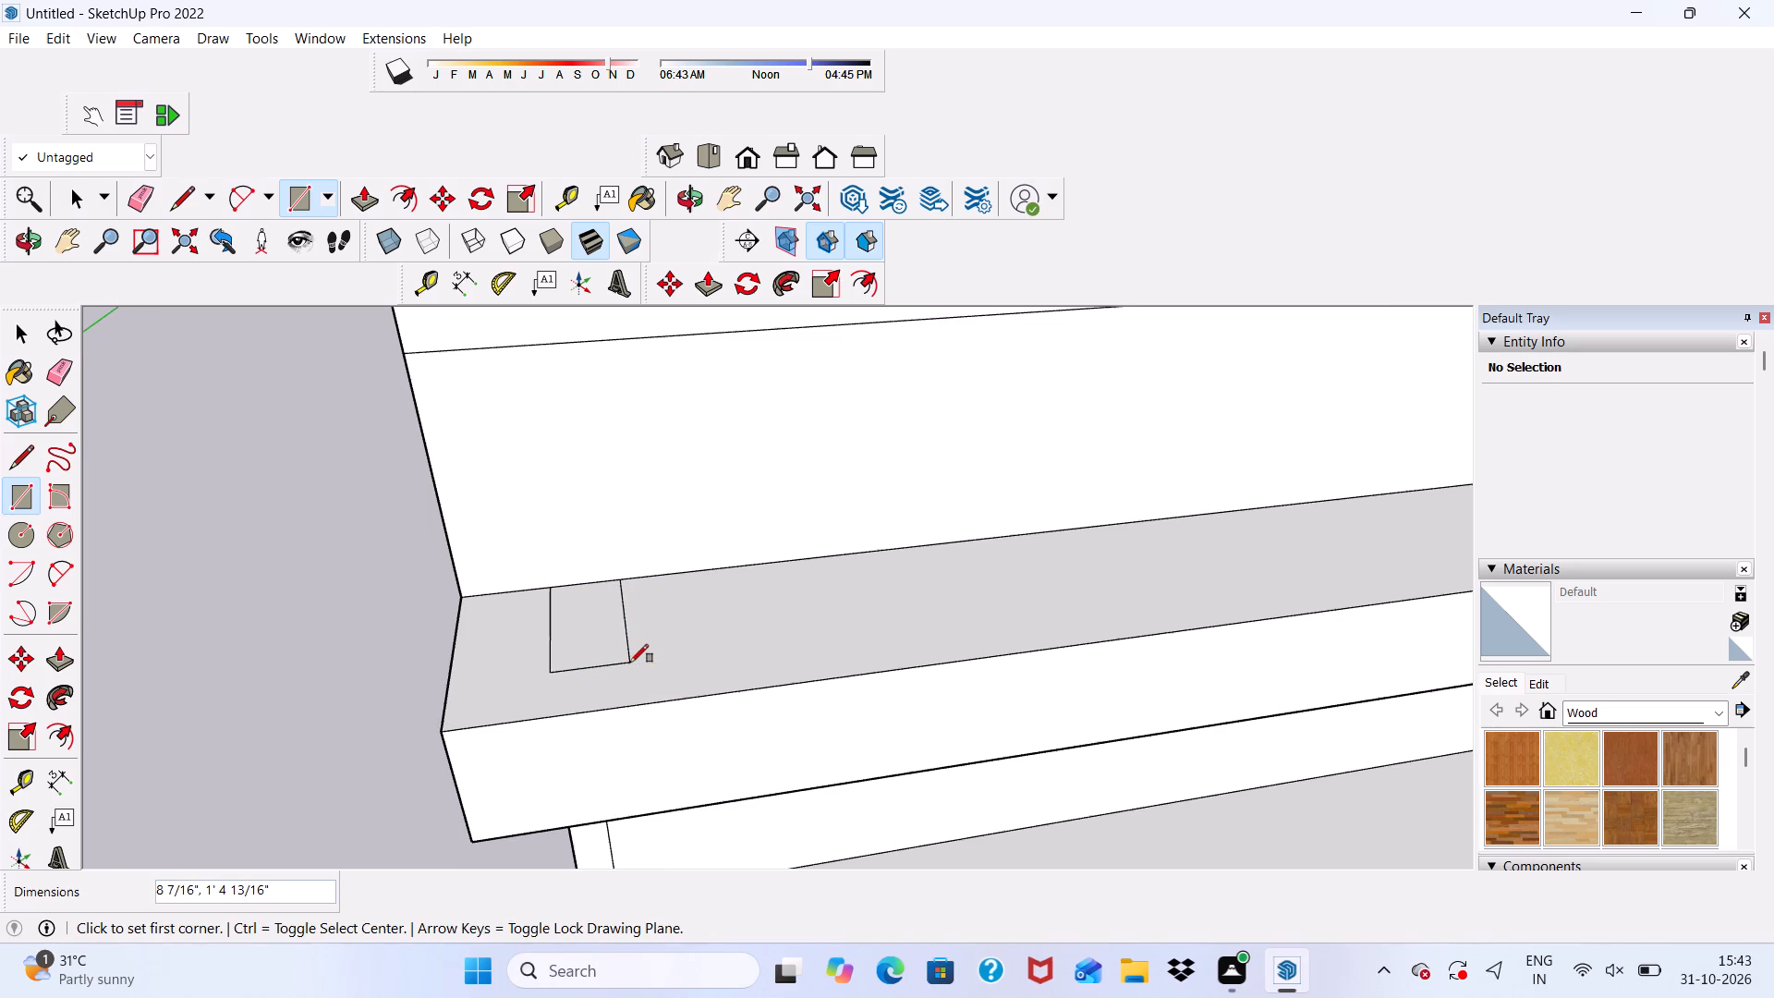
Copy the small ledge rectangle three times in a row along the parapet's base, moving the first two copies about 11 1/16" and 11 13/16".
{"action": "key", "text": "space"}
{"action": "double_click", "coordinate": [585, 615]}
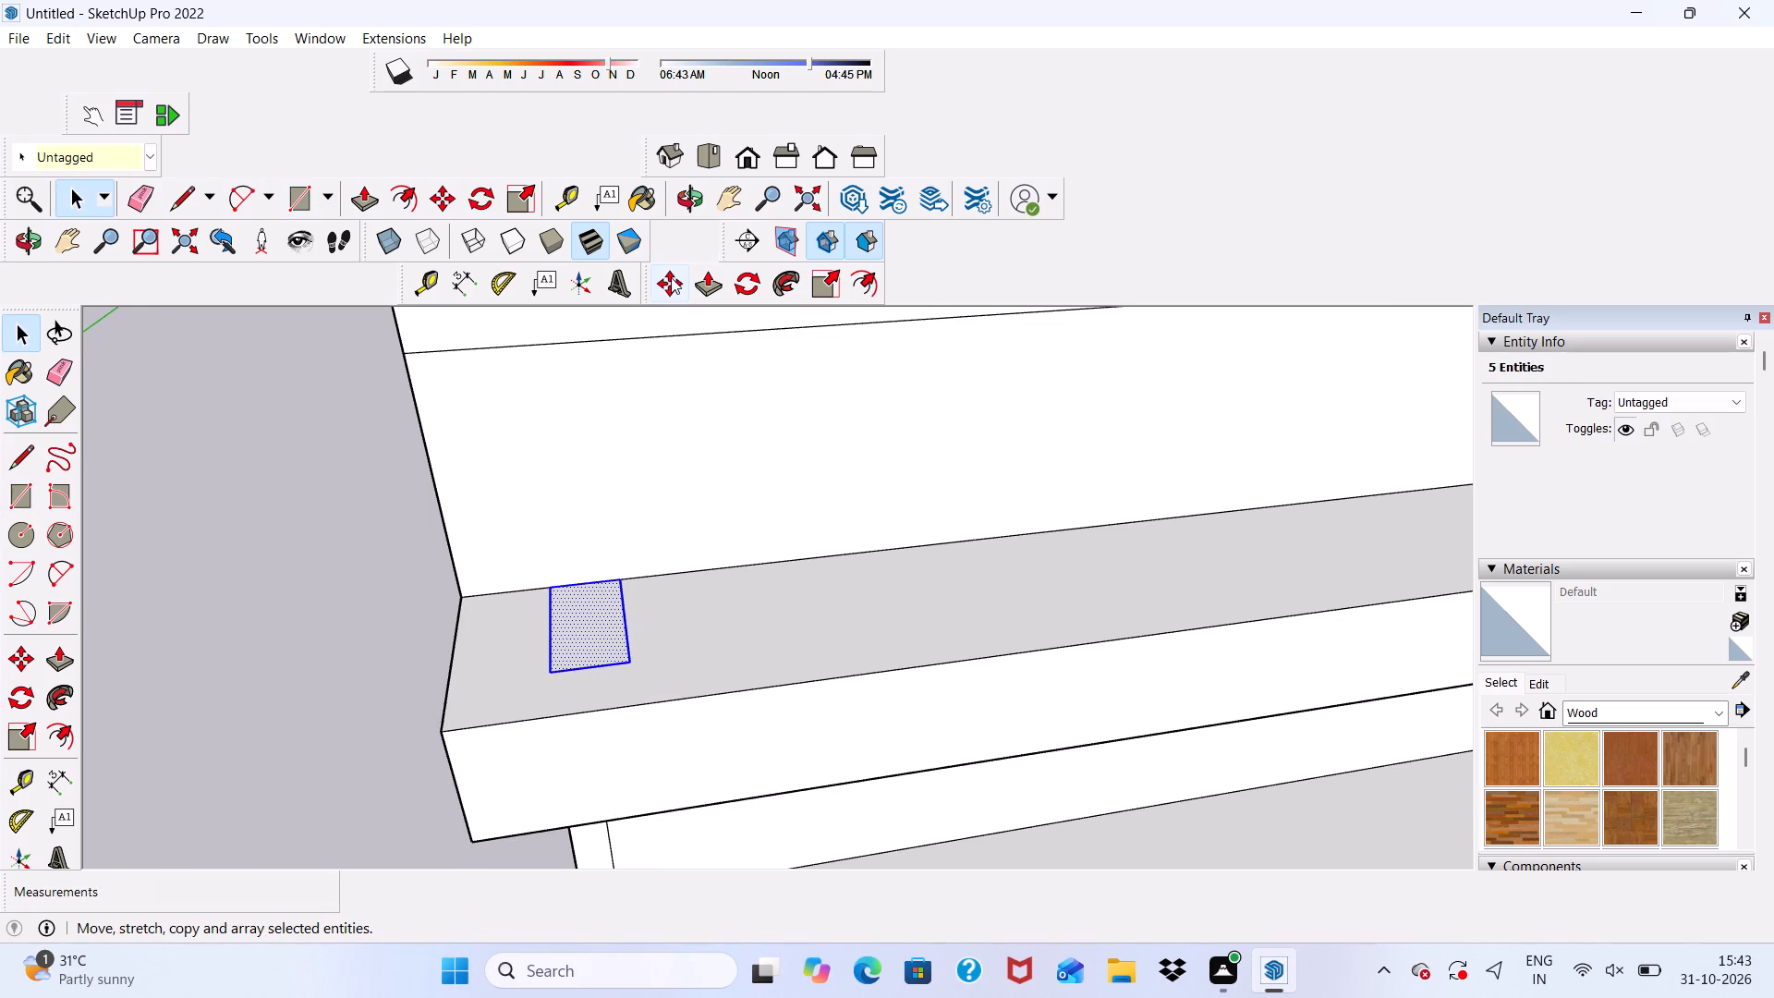
{"action": "left_click", "coordinate": [671, 277]}
{"action": "left_click", "coordinate": [579, 635]}
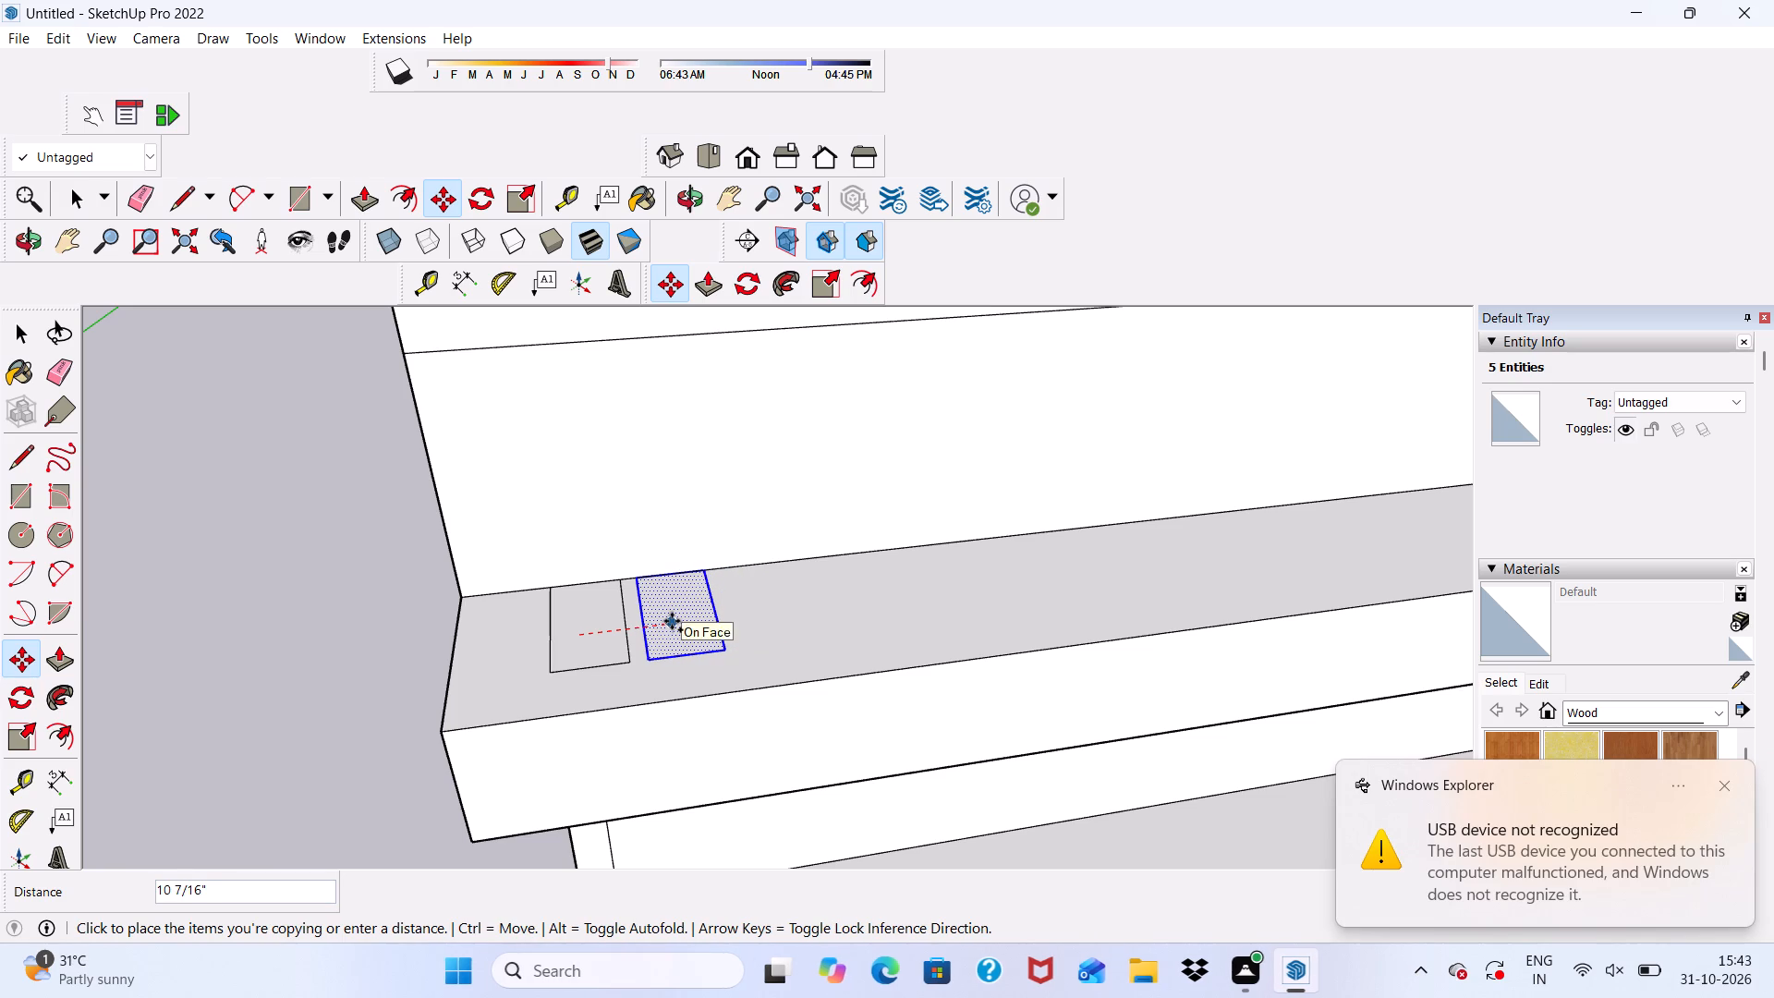
{"action": "left_click", "coordinate": [676, 616]}
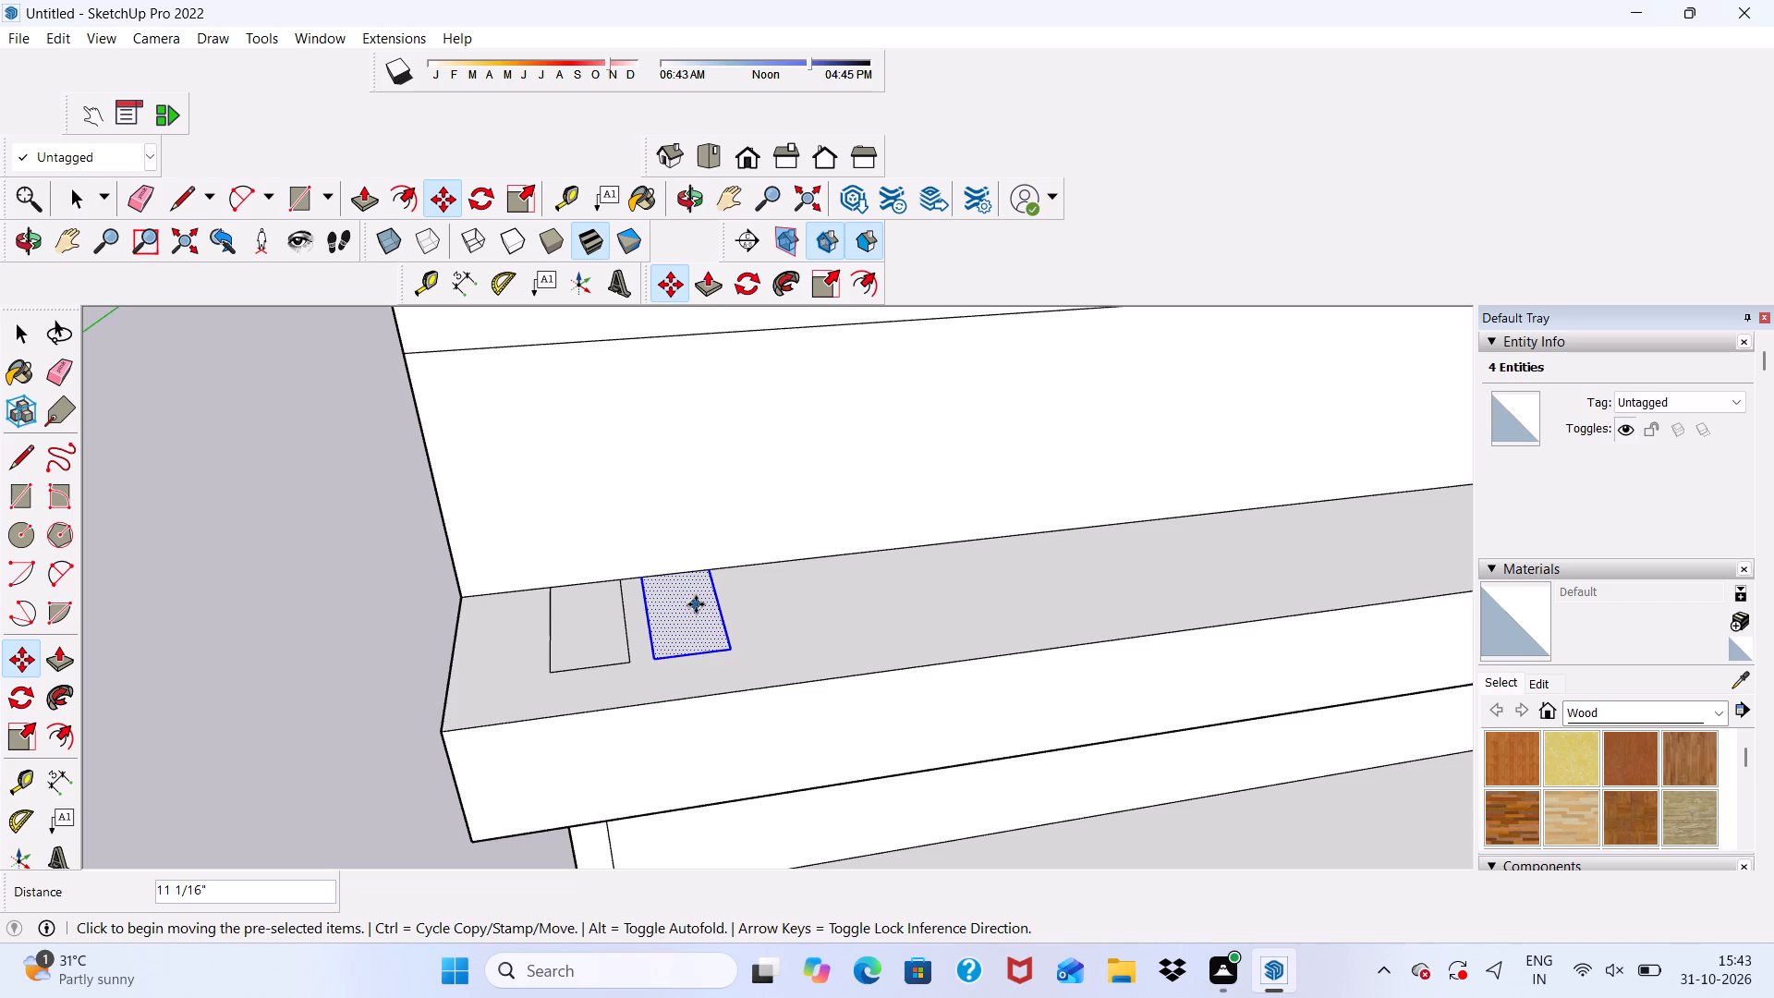
{"action": "scroll", "coordinate": [721, 554], "scroll_direction": "down", "scroll_amount": 3}
{"action": "scroll", "coordinate": [699, 616], "scroll_direction": "up", "scroll_amount": 4}
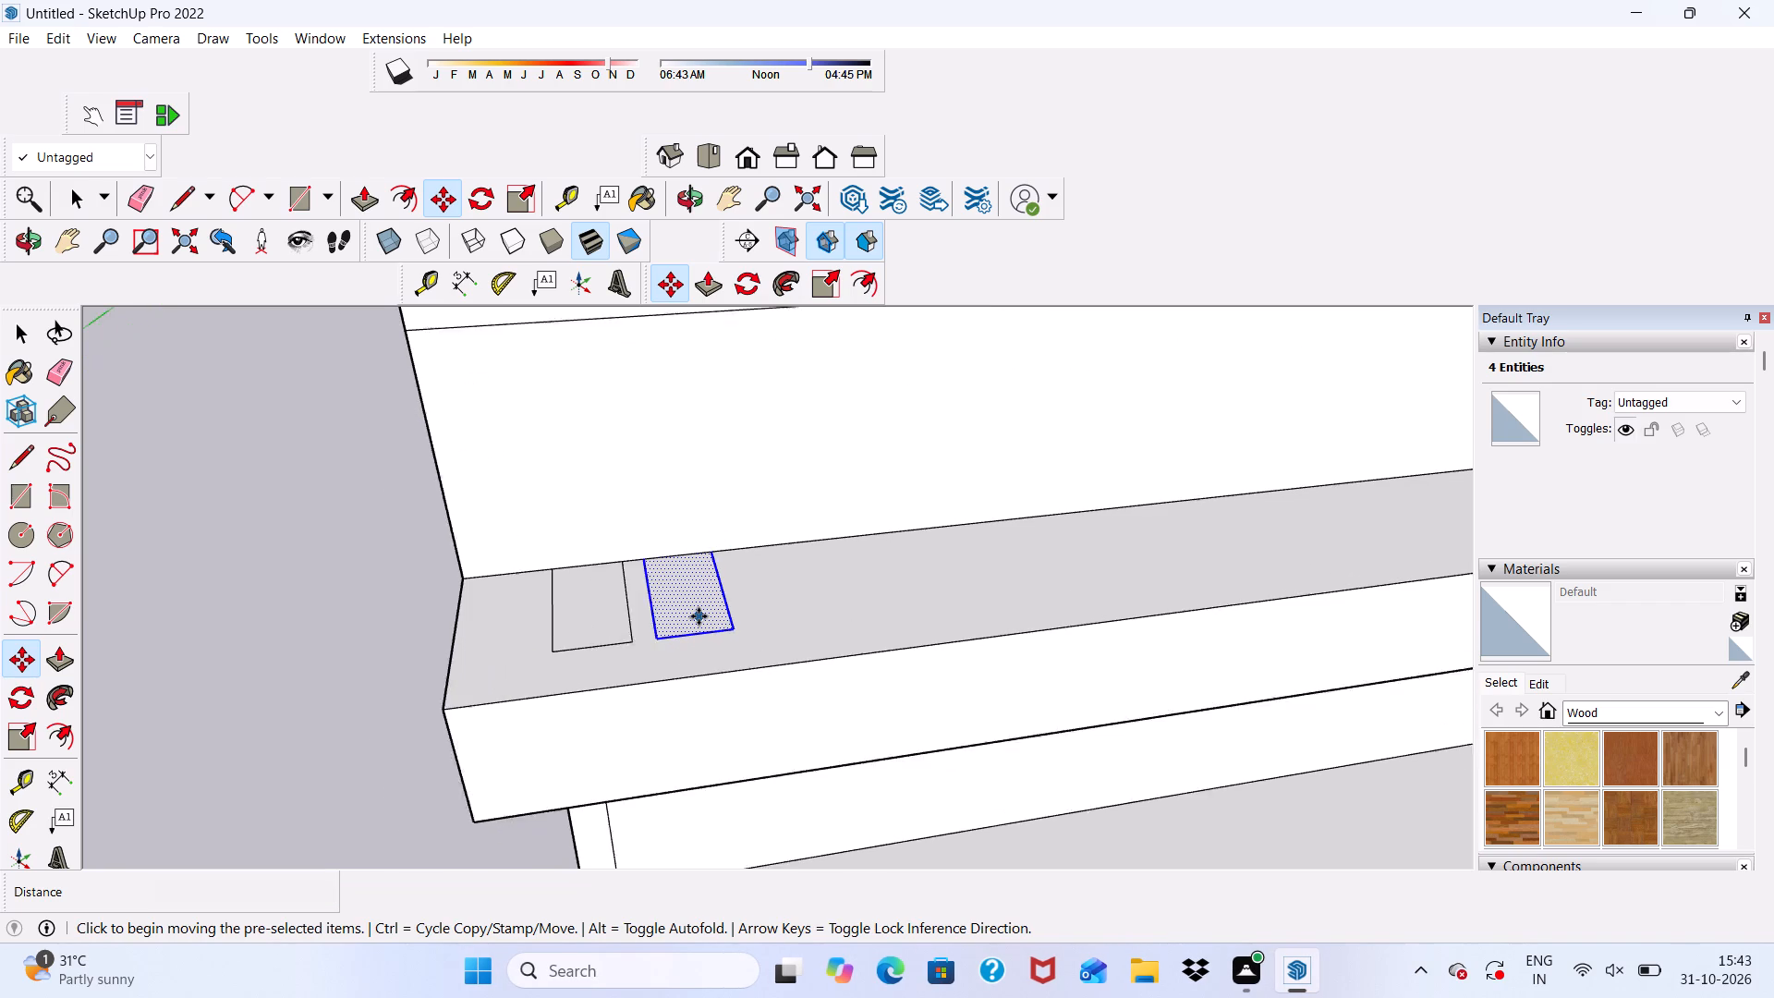
{"action": "scroll", "coordinate": [699, 616], "scroll_direction": "up", "scroll_amount": 1}
{"action": "left_click", "coordinate": [699, 616]}
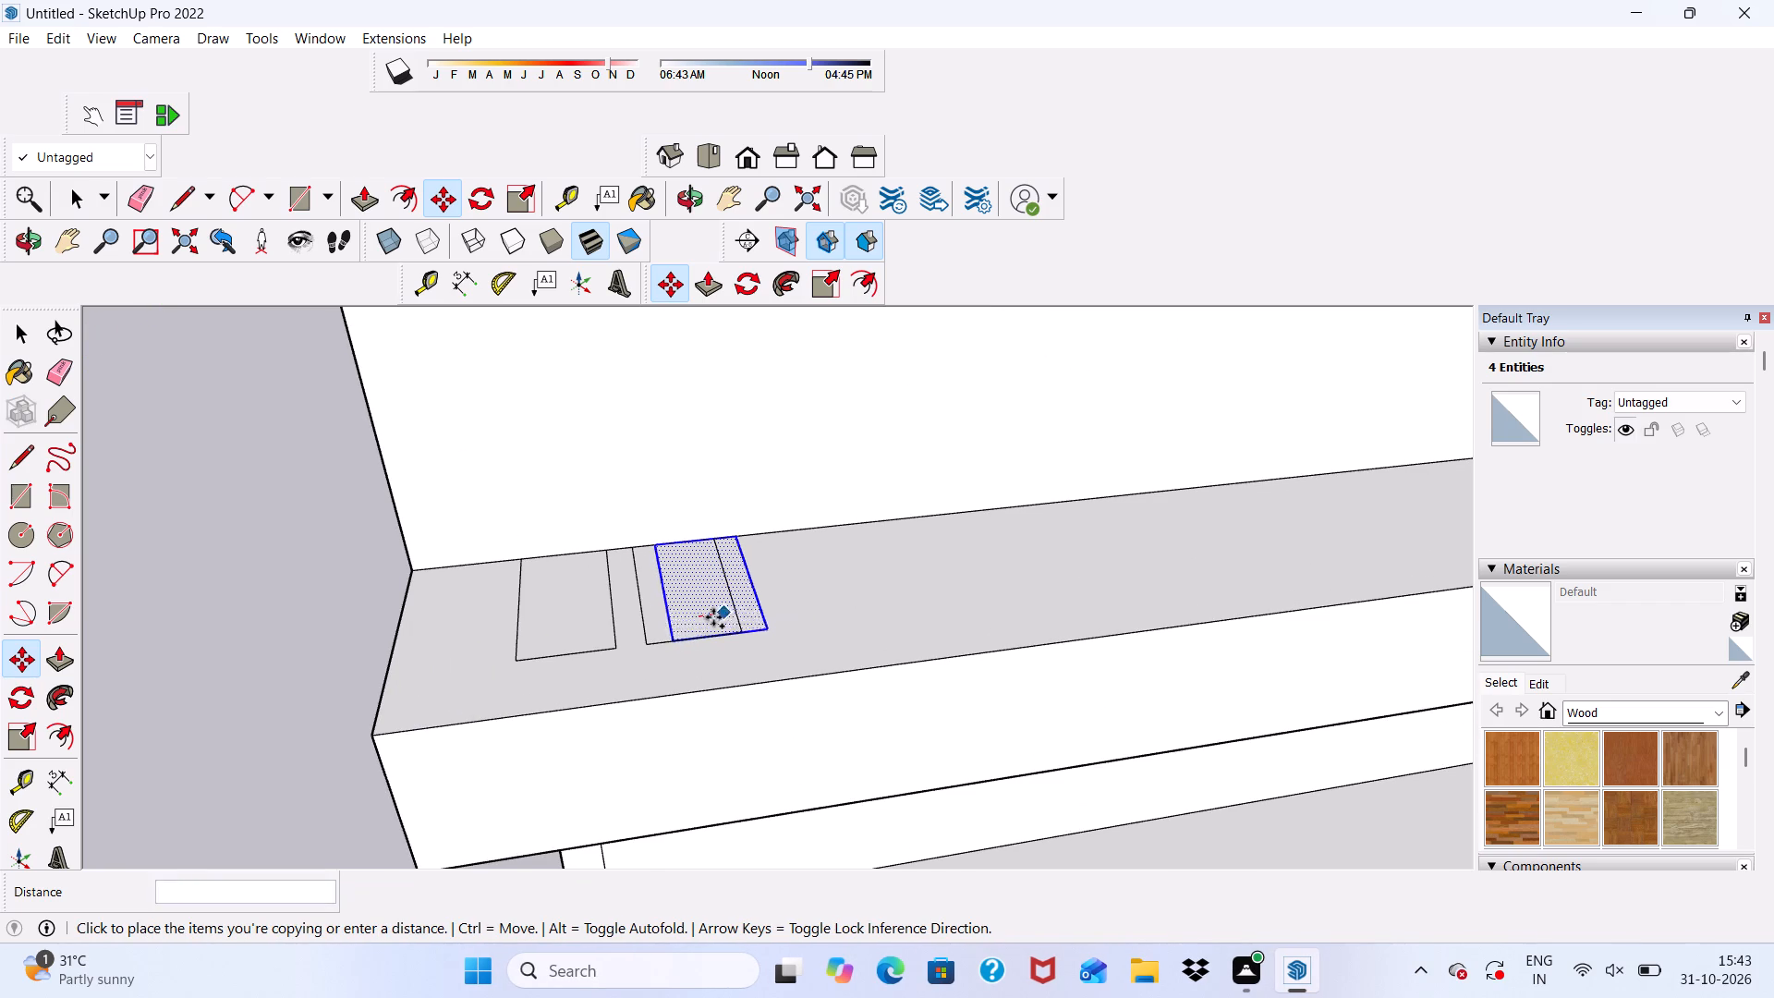
{"action": "left_click", "coordinate": [825, 607]}
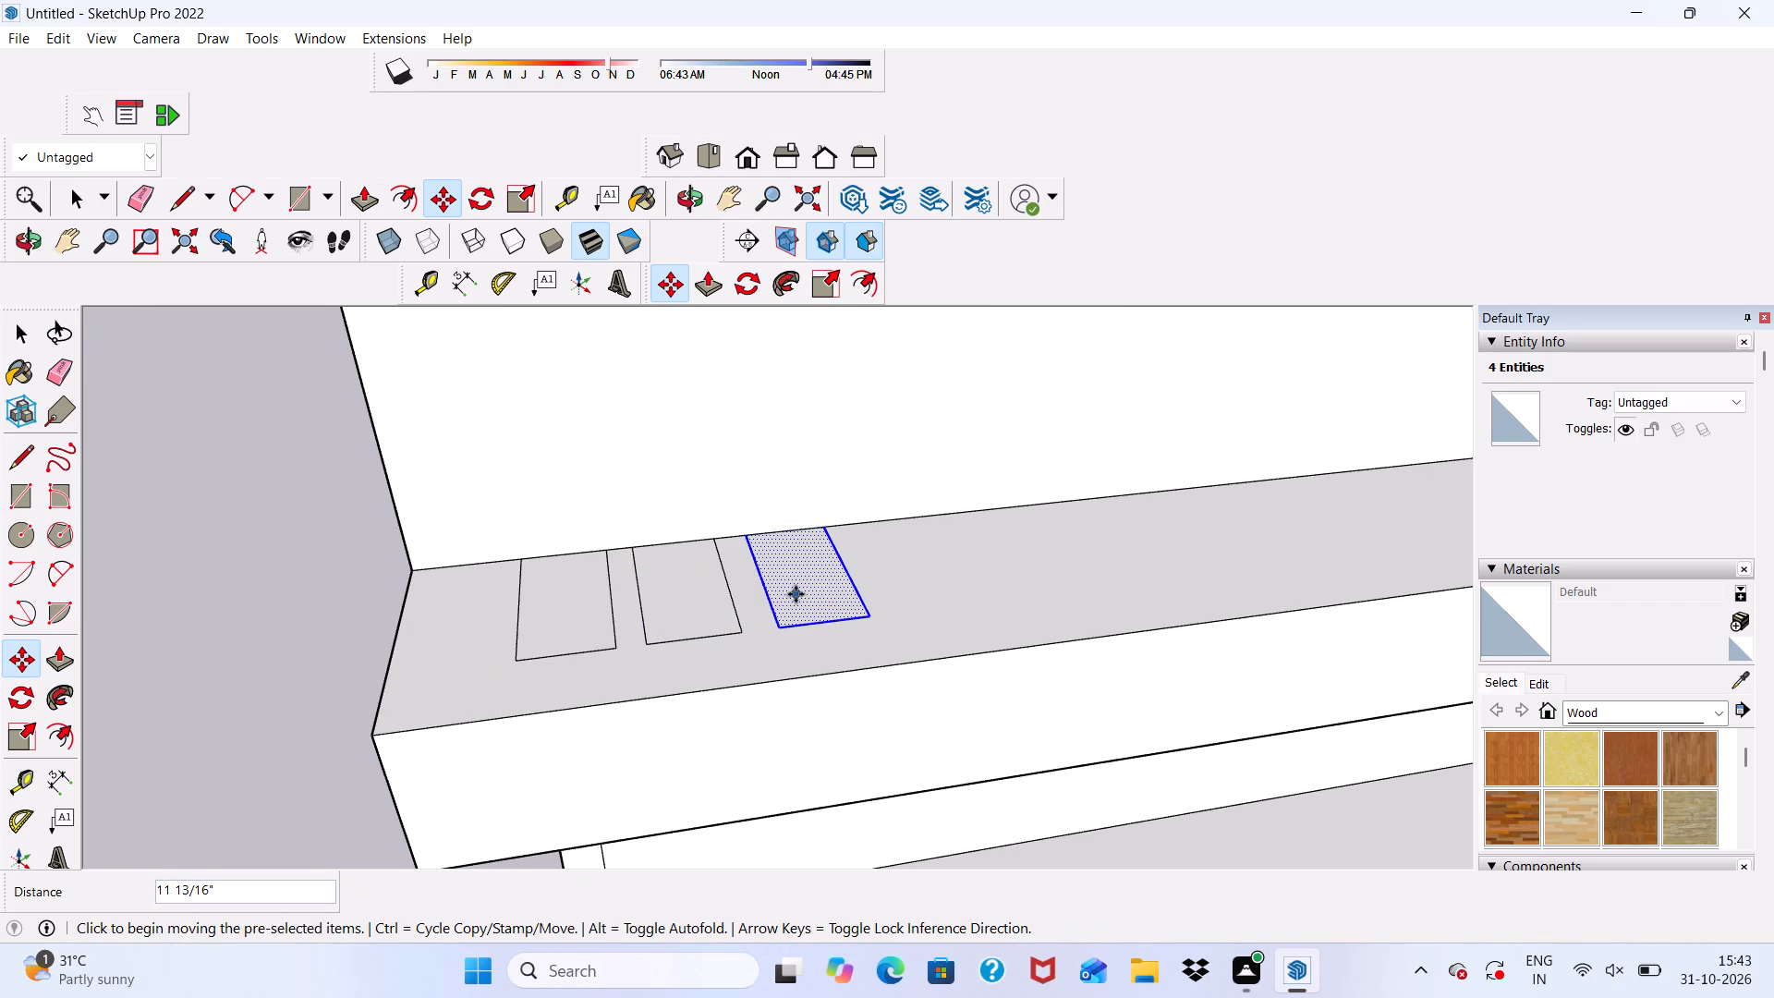
{"action": "left_click", "coordinate": [825, 605]}
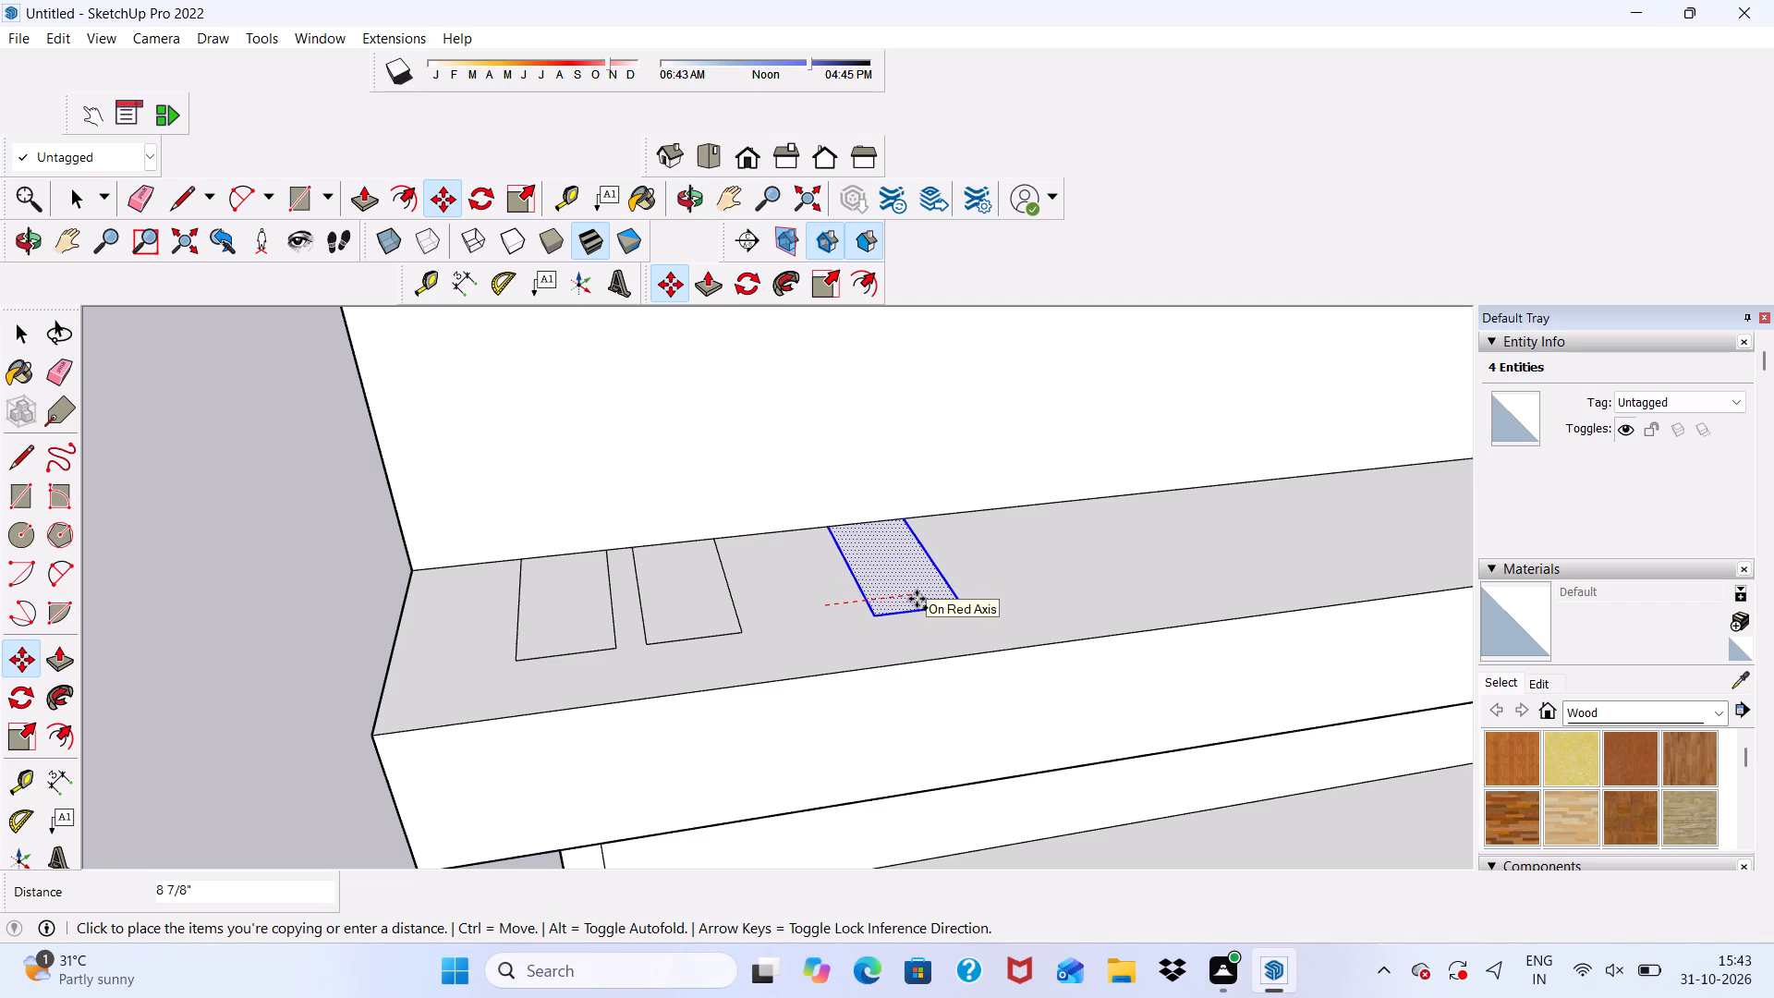
{"action": "left_click", "coordinate": [941, 591]}
{"action": "scroll", "coordinate": [843, 613], "scroll_direction": "down", "scroll_amount": 5}
{"action": "middle_click_drag", "start_coordinate": [853, 629], "coordinate": [844, 668]}
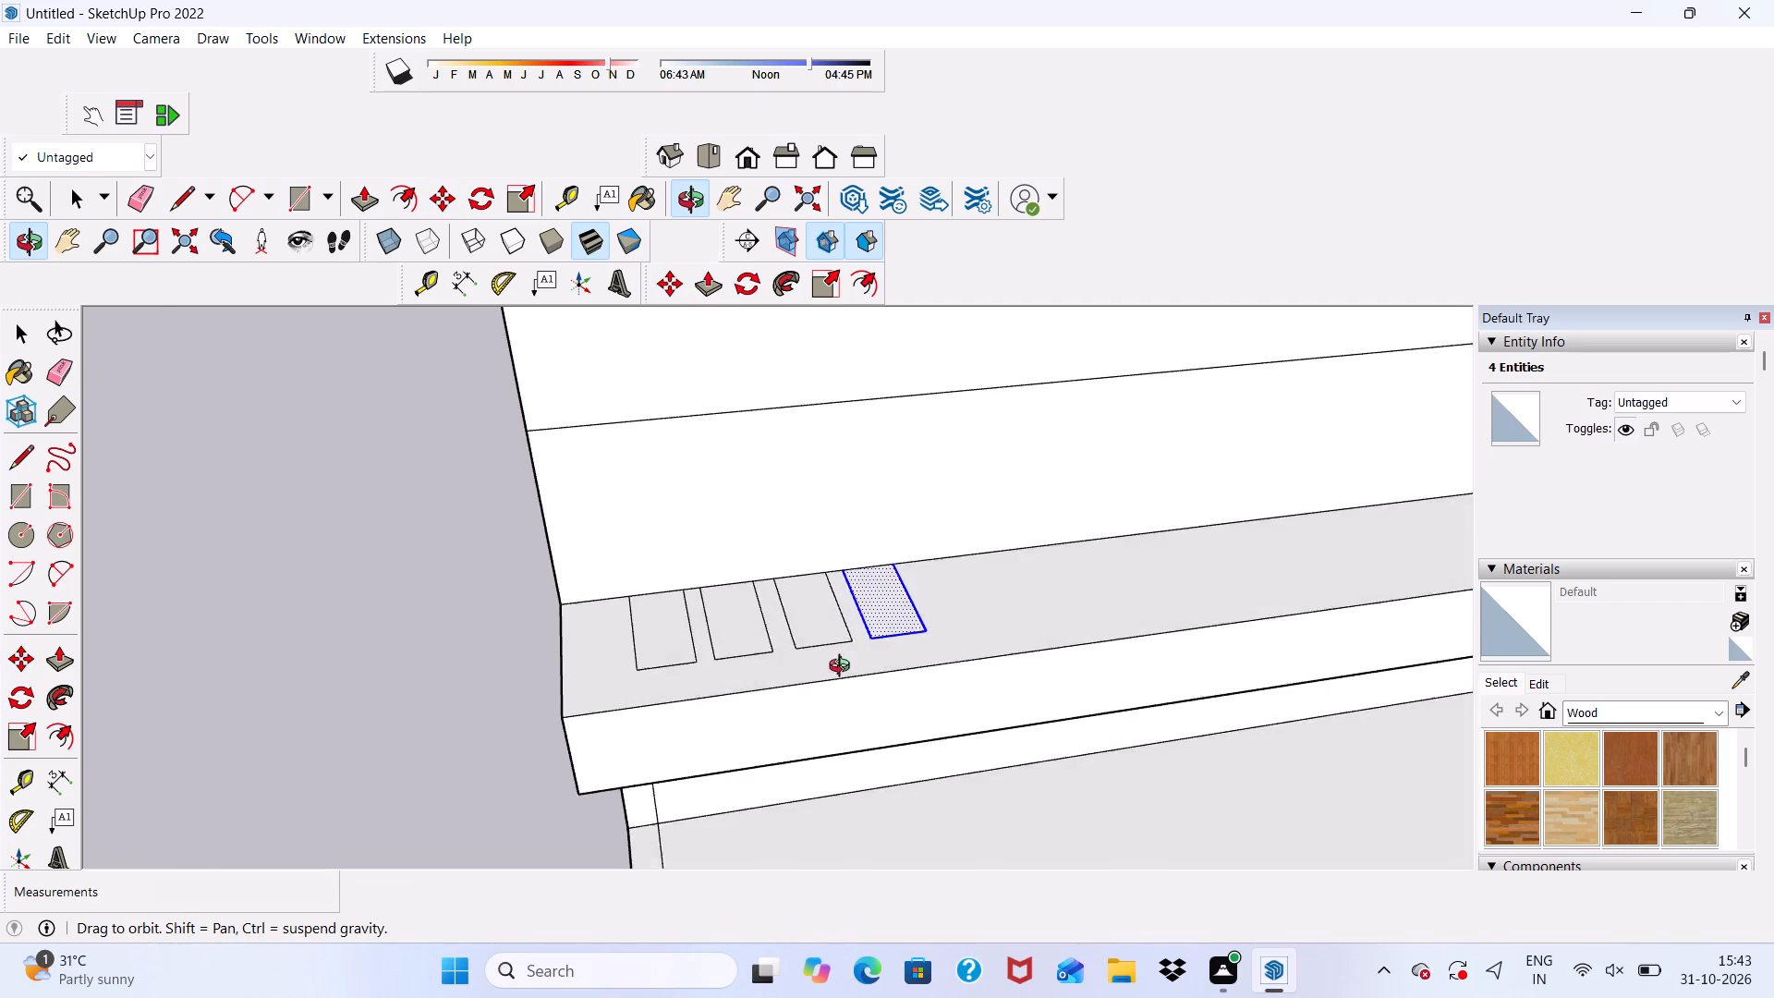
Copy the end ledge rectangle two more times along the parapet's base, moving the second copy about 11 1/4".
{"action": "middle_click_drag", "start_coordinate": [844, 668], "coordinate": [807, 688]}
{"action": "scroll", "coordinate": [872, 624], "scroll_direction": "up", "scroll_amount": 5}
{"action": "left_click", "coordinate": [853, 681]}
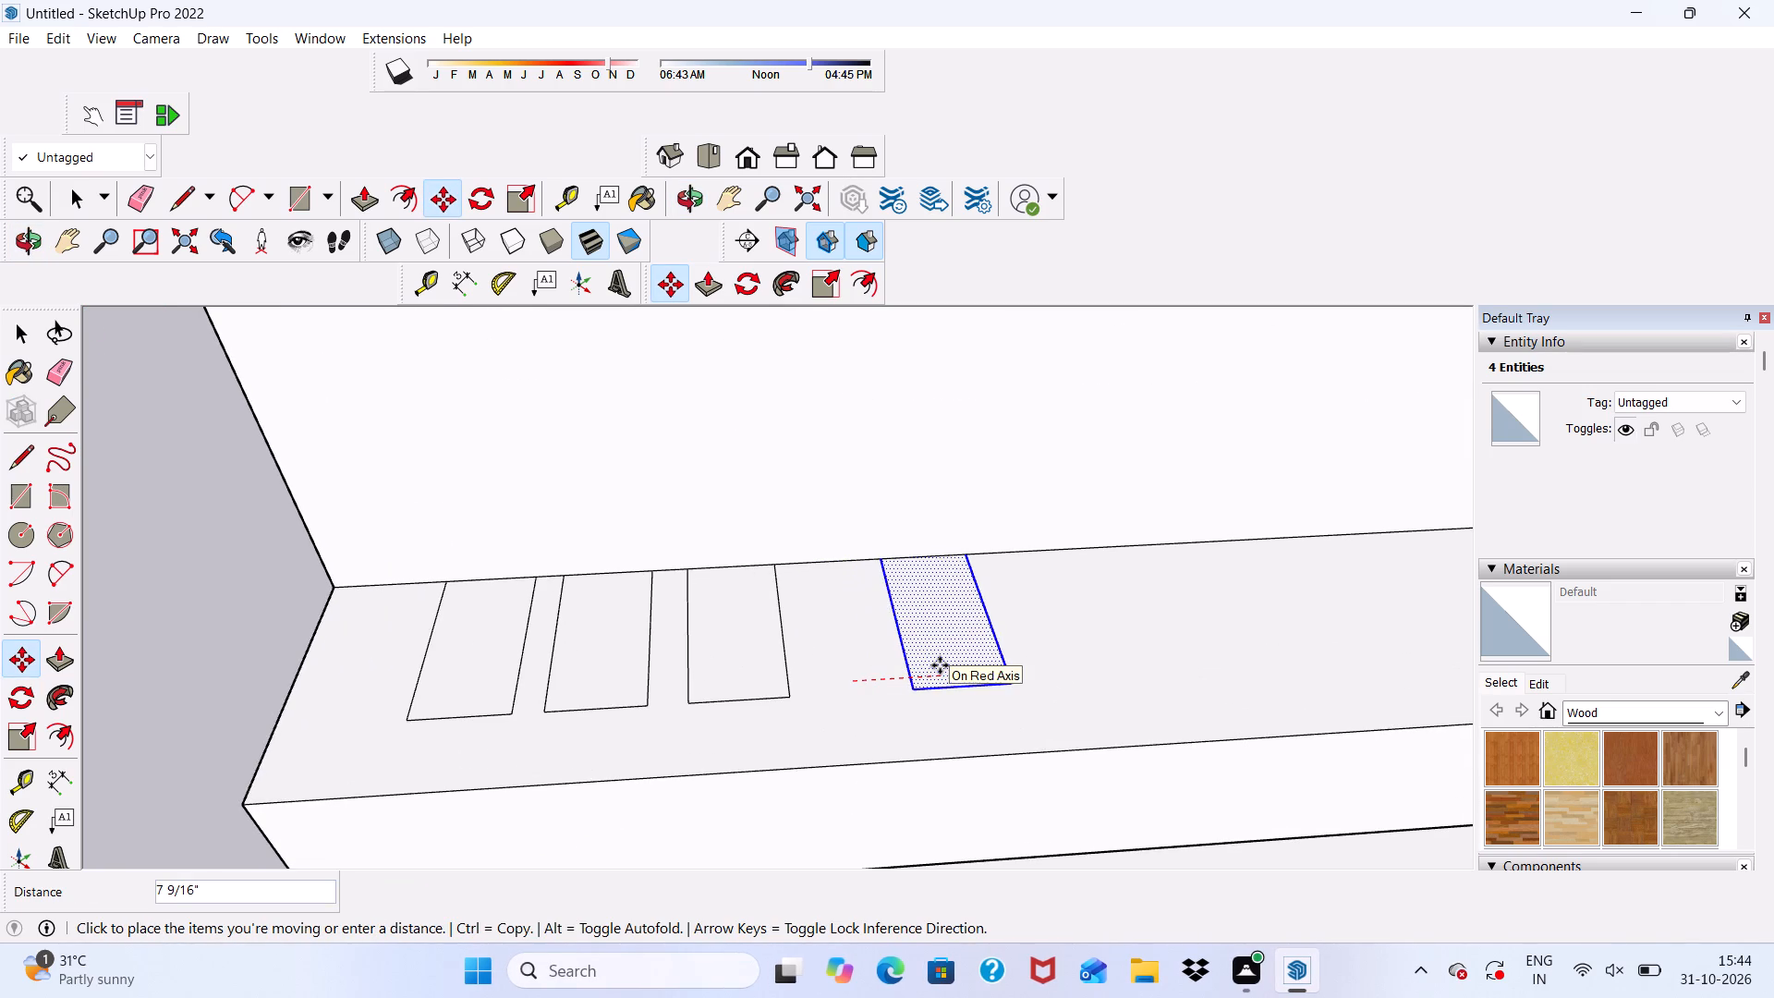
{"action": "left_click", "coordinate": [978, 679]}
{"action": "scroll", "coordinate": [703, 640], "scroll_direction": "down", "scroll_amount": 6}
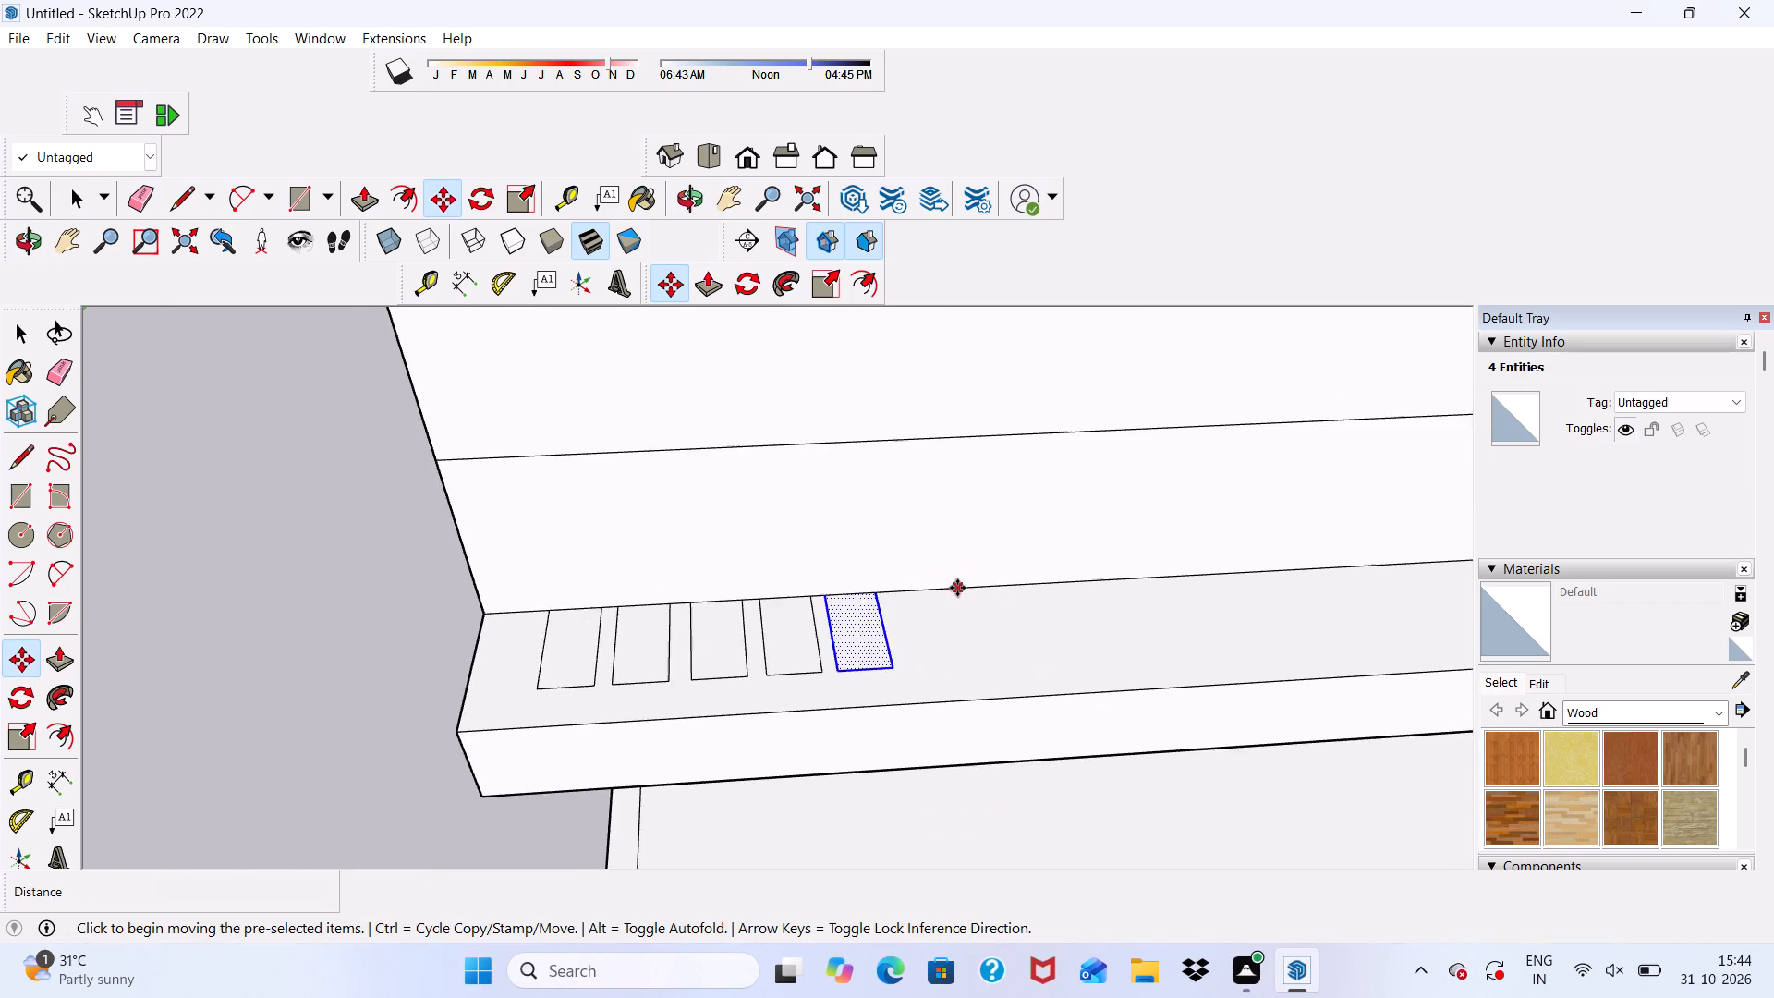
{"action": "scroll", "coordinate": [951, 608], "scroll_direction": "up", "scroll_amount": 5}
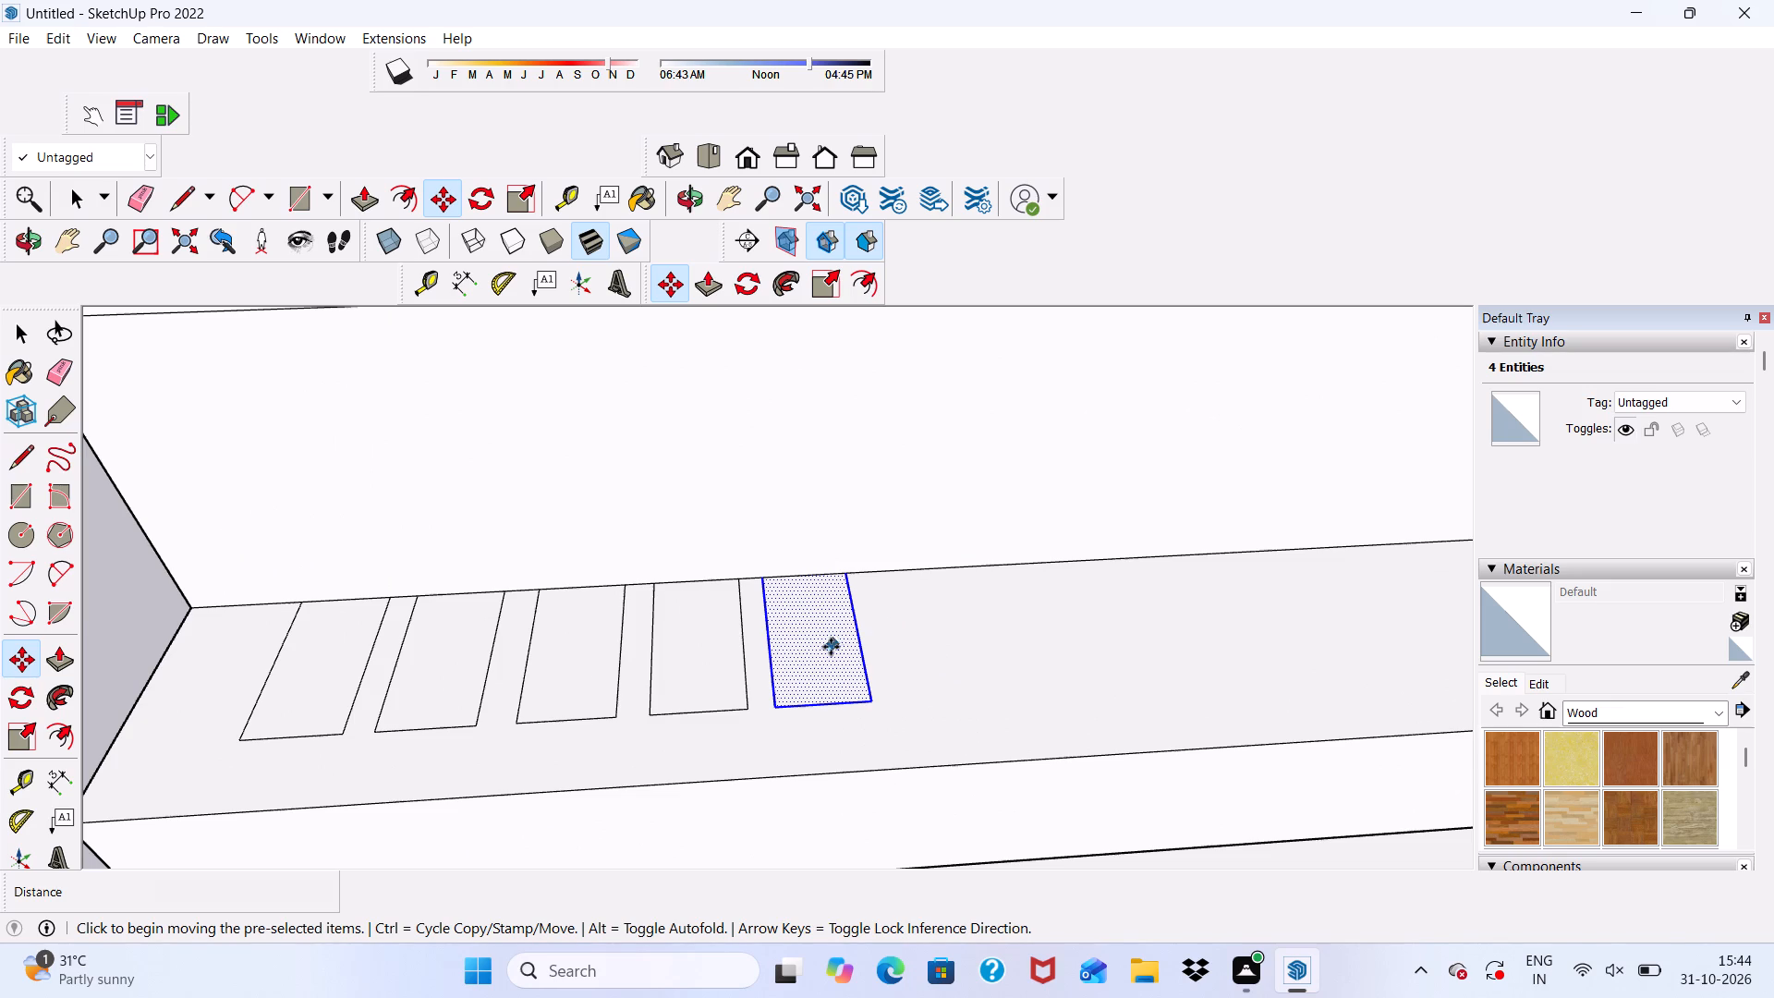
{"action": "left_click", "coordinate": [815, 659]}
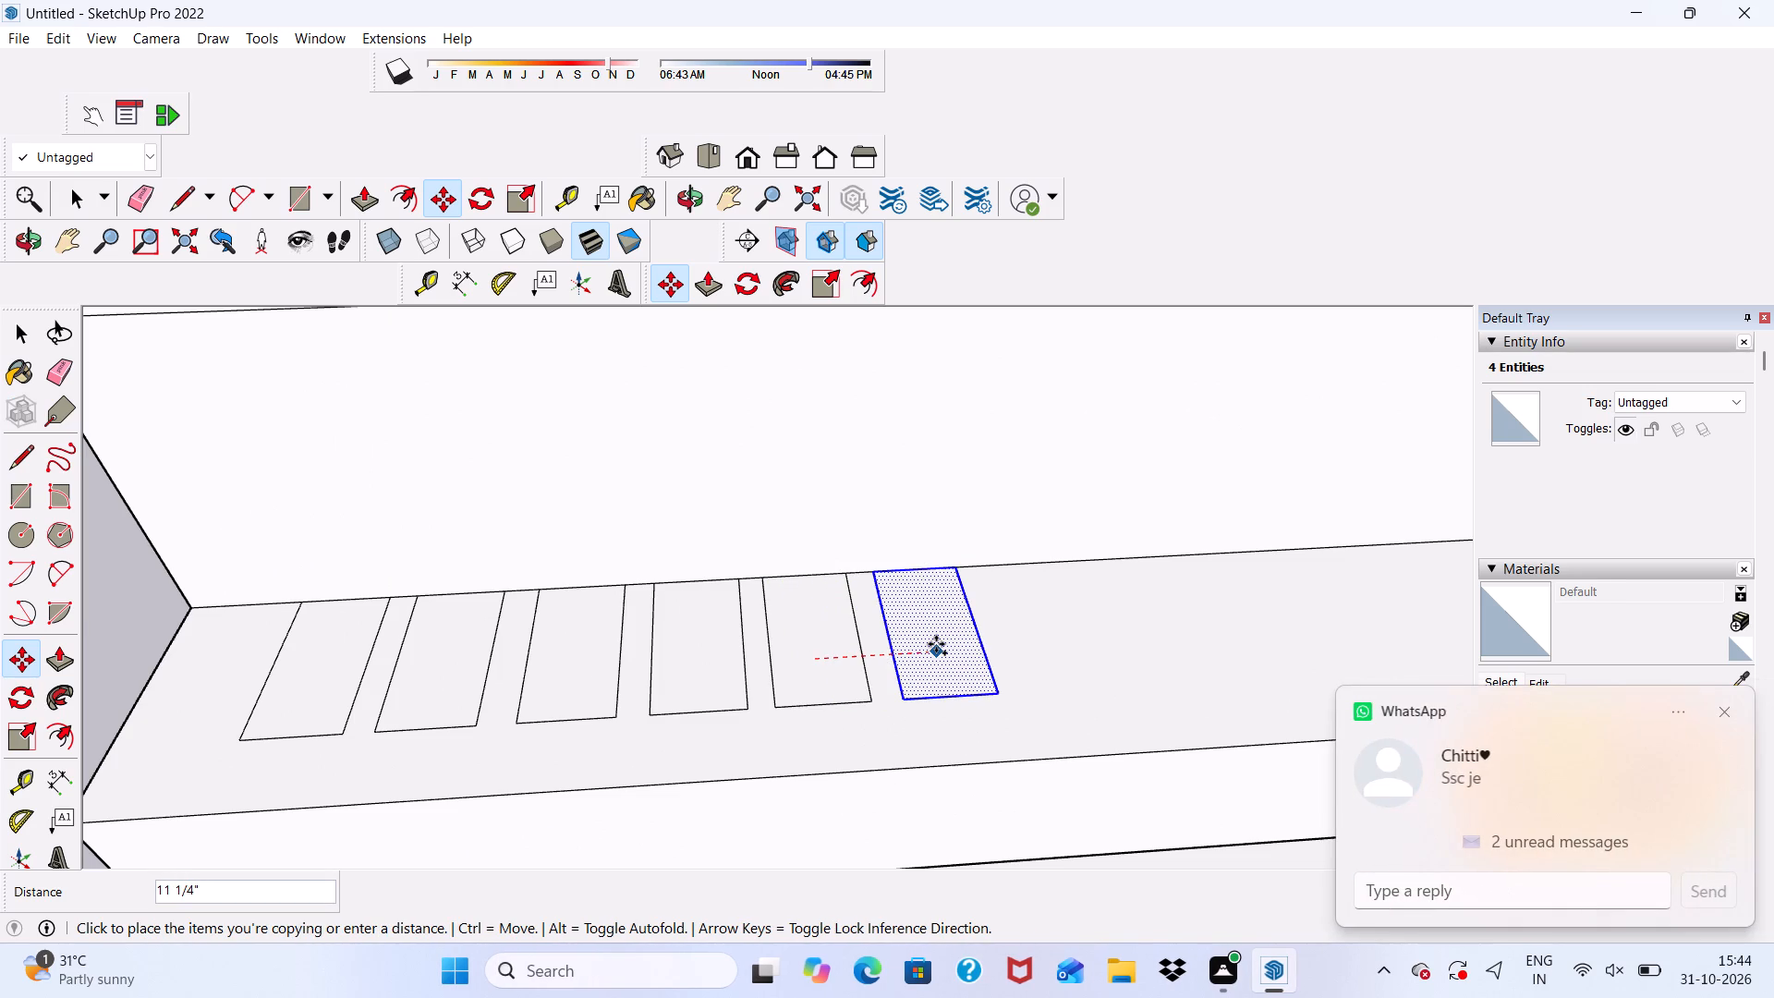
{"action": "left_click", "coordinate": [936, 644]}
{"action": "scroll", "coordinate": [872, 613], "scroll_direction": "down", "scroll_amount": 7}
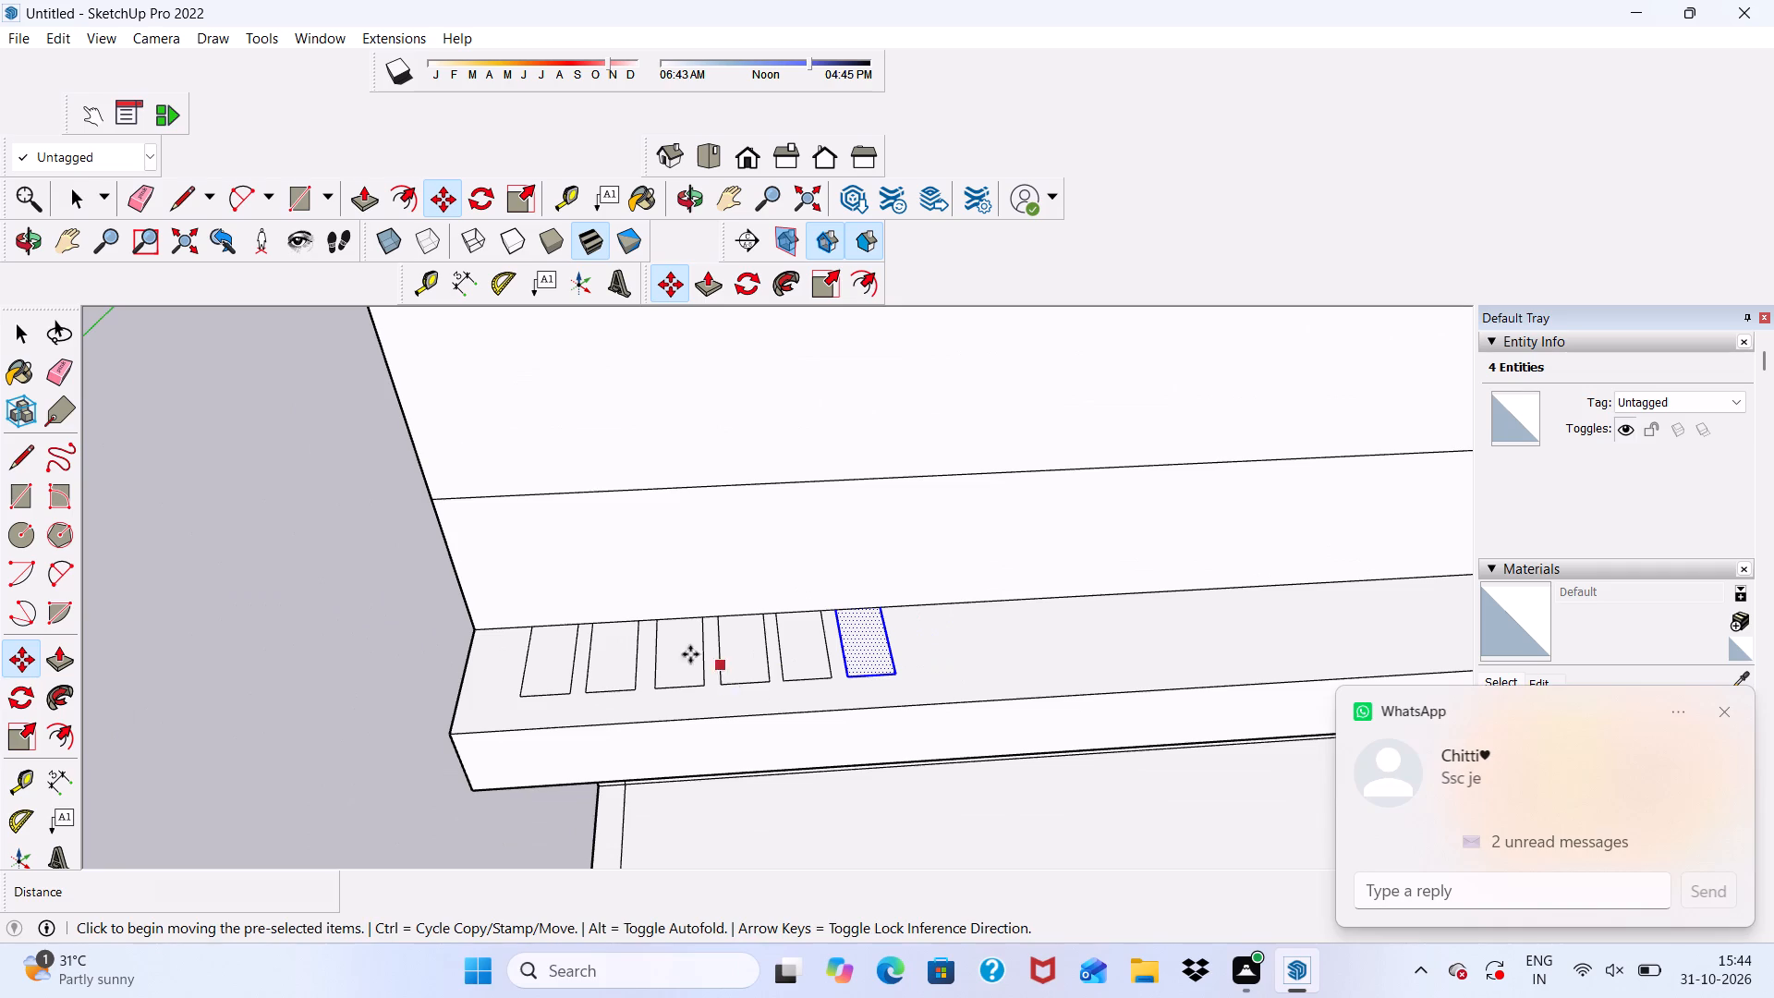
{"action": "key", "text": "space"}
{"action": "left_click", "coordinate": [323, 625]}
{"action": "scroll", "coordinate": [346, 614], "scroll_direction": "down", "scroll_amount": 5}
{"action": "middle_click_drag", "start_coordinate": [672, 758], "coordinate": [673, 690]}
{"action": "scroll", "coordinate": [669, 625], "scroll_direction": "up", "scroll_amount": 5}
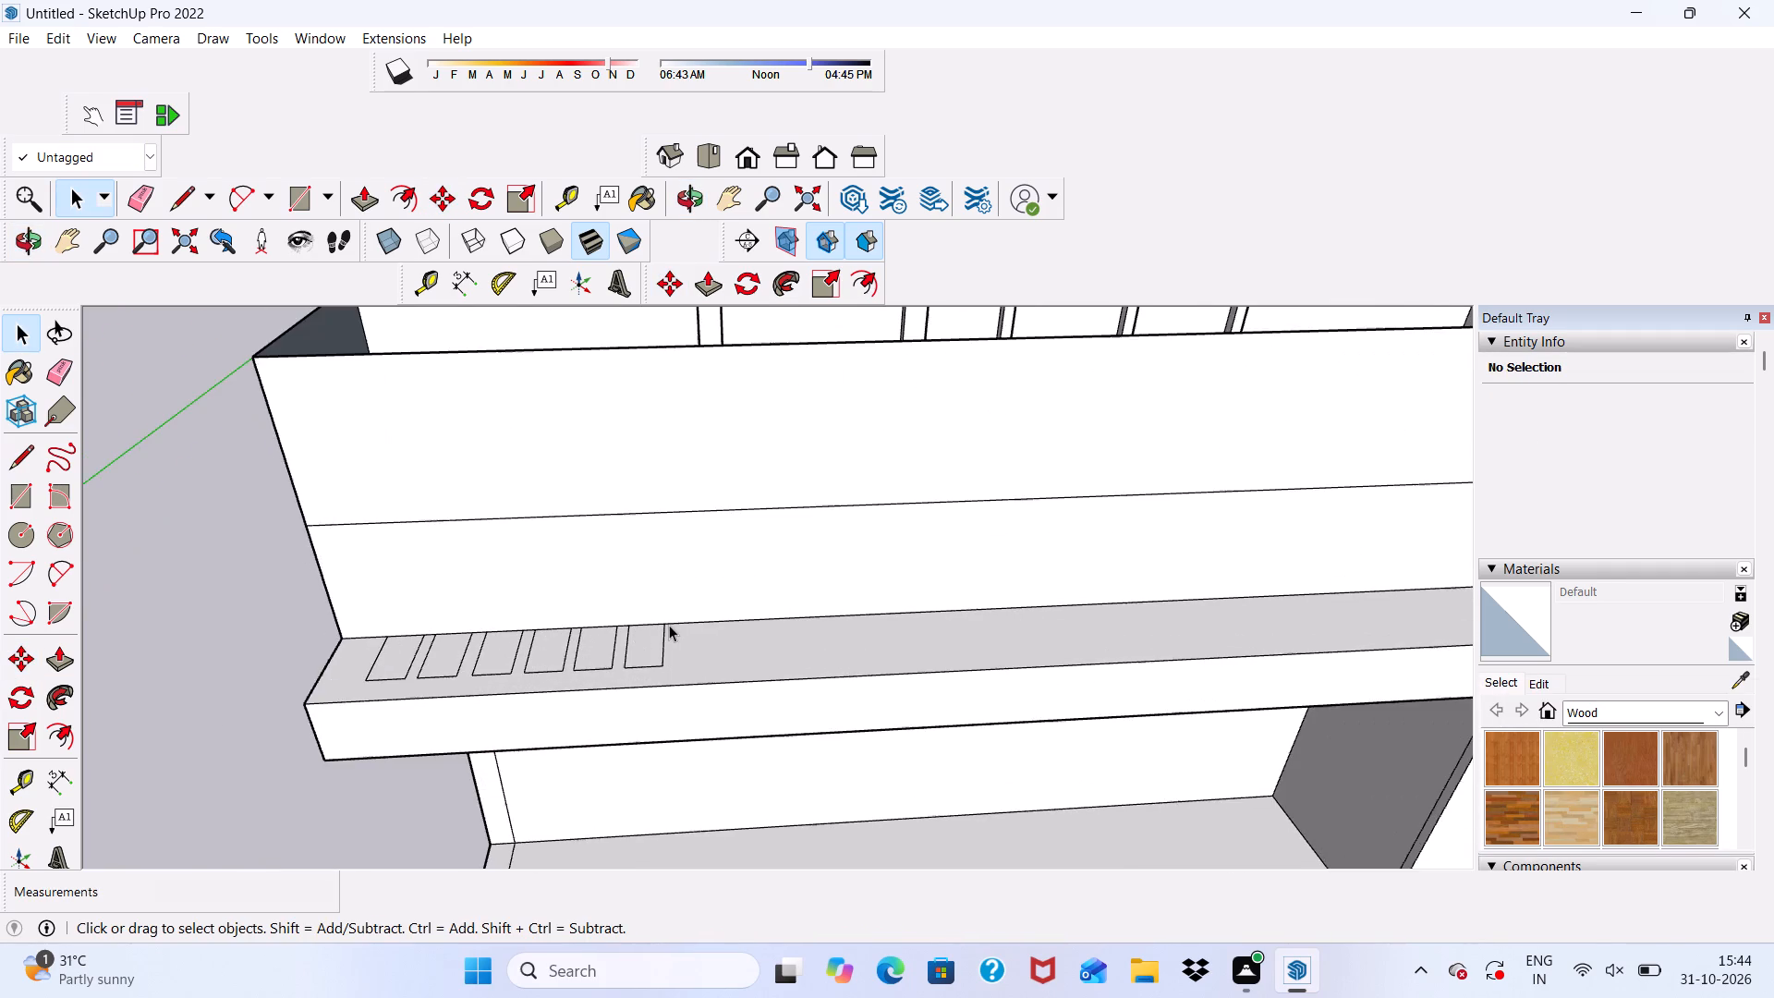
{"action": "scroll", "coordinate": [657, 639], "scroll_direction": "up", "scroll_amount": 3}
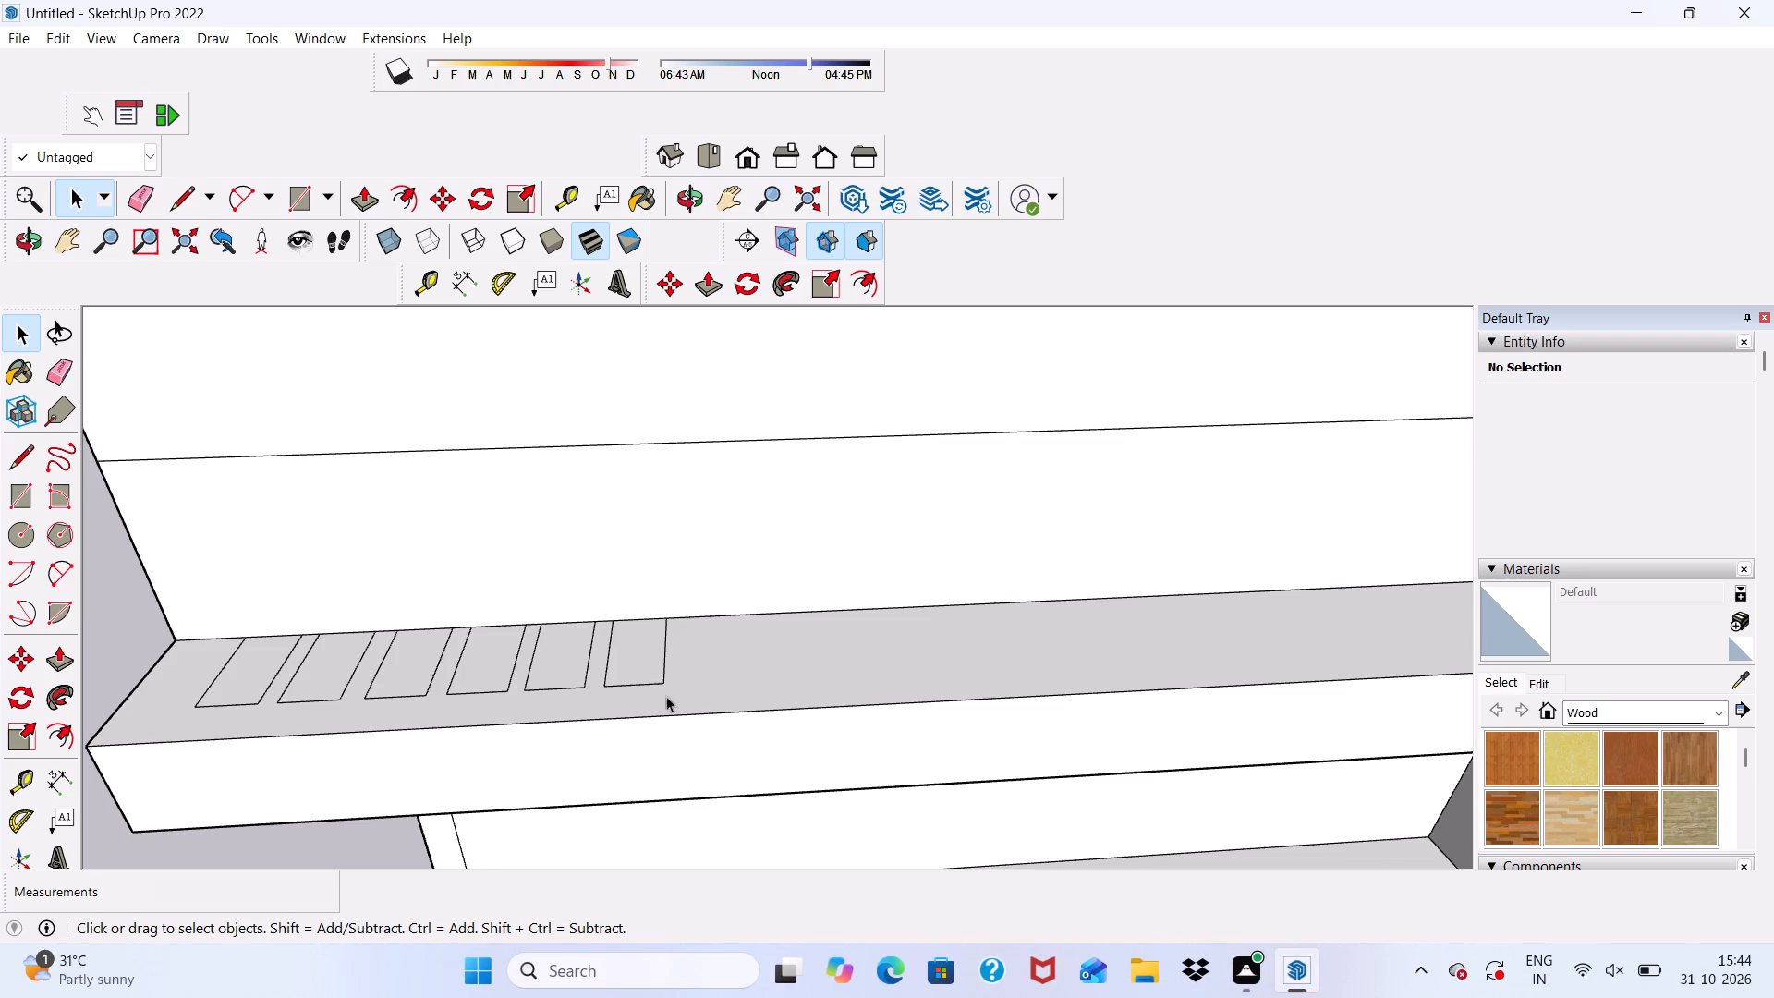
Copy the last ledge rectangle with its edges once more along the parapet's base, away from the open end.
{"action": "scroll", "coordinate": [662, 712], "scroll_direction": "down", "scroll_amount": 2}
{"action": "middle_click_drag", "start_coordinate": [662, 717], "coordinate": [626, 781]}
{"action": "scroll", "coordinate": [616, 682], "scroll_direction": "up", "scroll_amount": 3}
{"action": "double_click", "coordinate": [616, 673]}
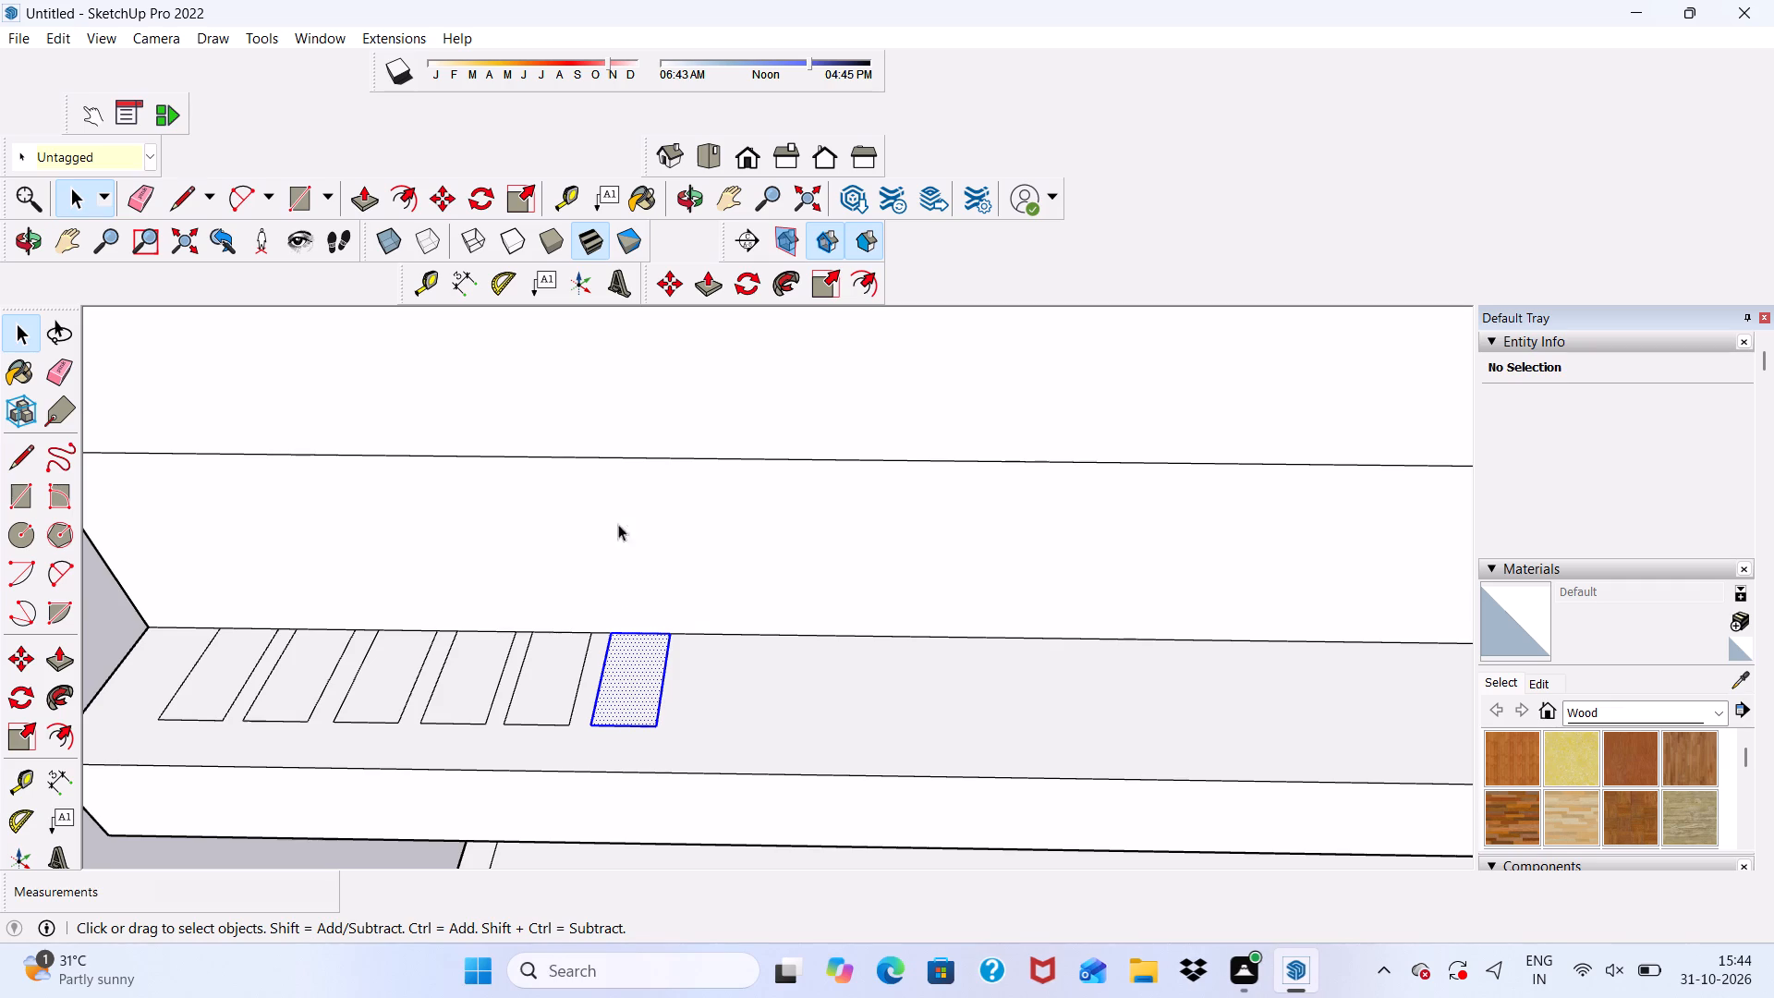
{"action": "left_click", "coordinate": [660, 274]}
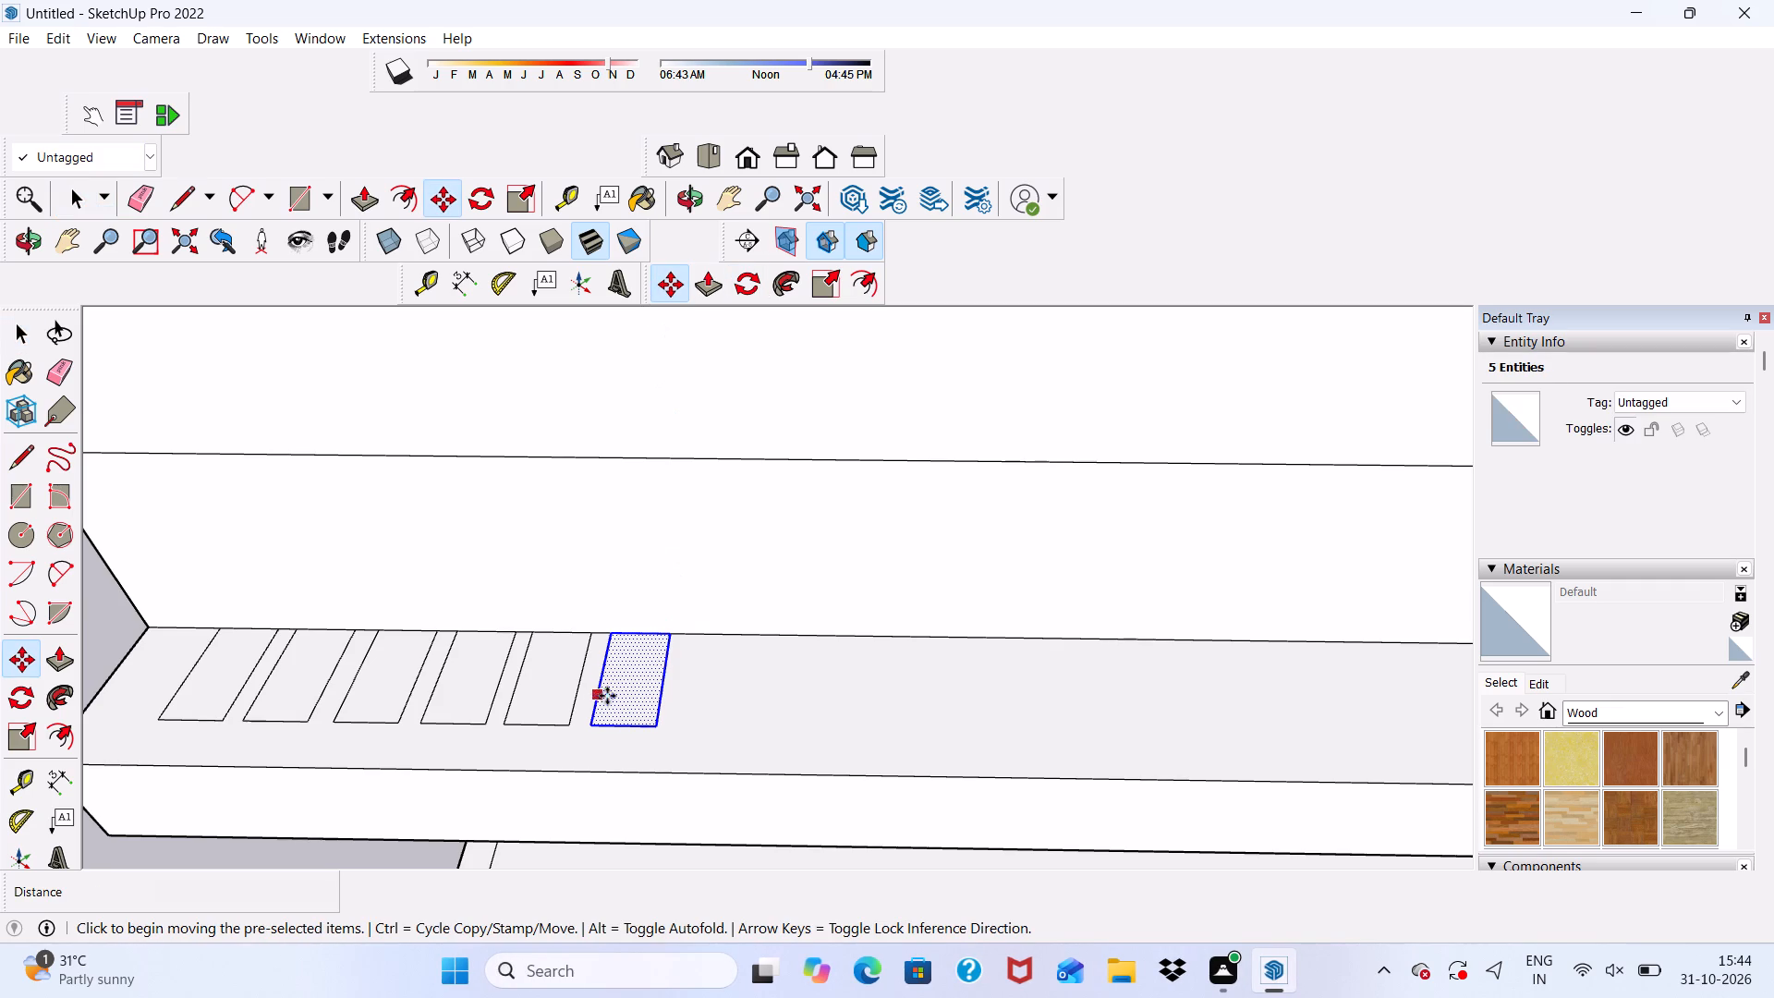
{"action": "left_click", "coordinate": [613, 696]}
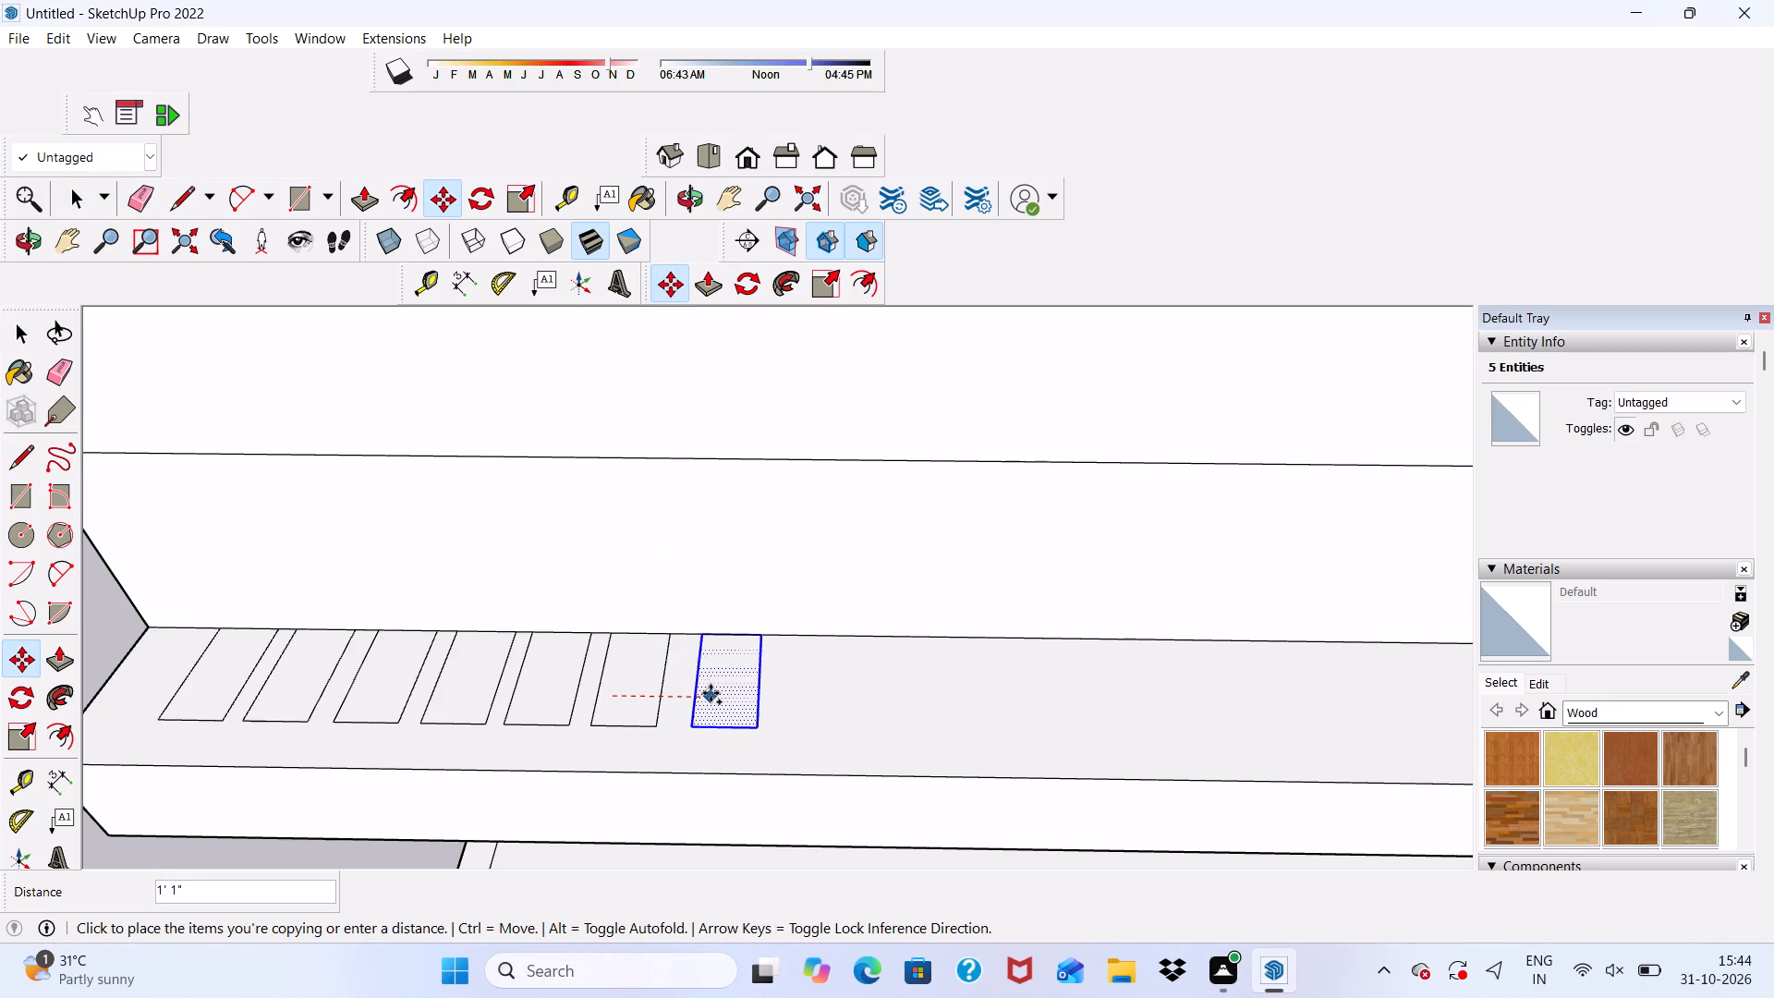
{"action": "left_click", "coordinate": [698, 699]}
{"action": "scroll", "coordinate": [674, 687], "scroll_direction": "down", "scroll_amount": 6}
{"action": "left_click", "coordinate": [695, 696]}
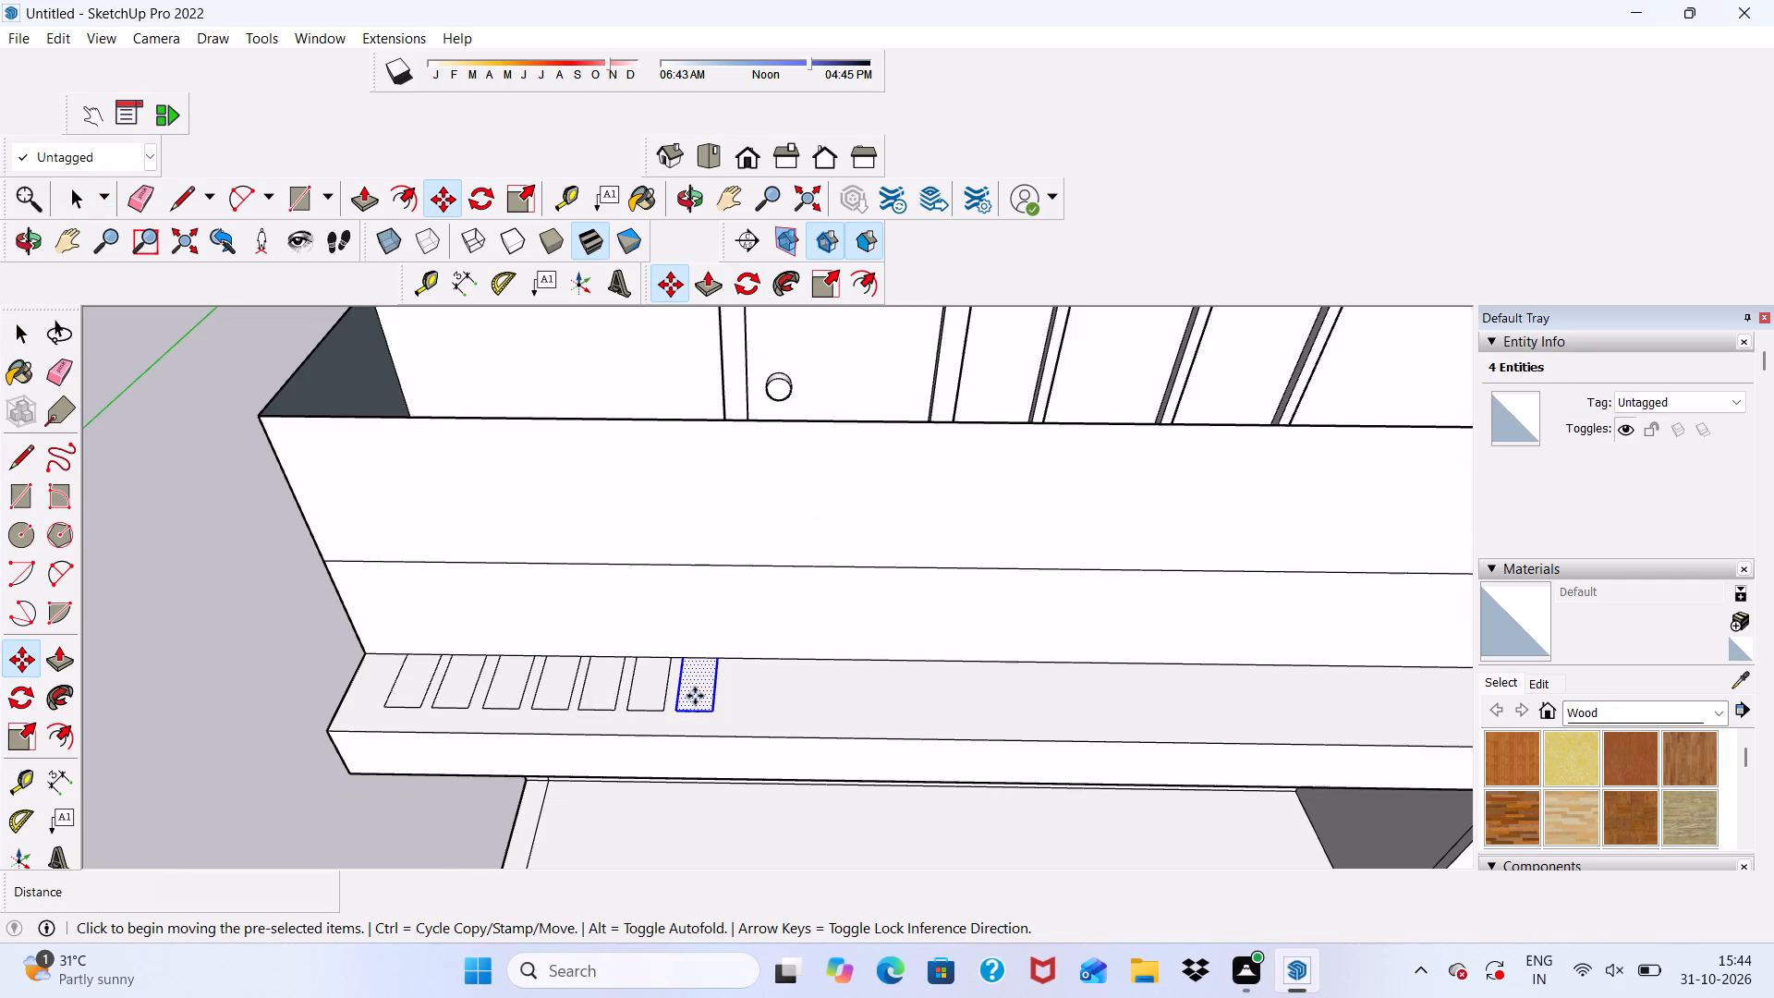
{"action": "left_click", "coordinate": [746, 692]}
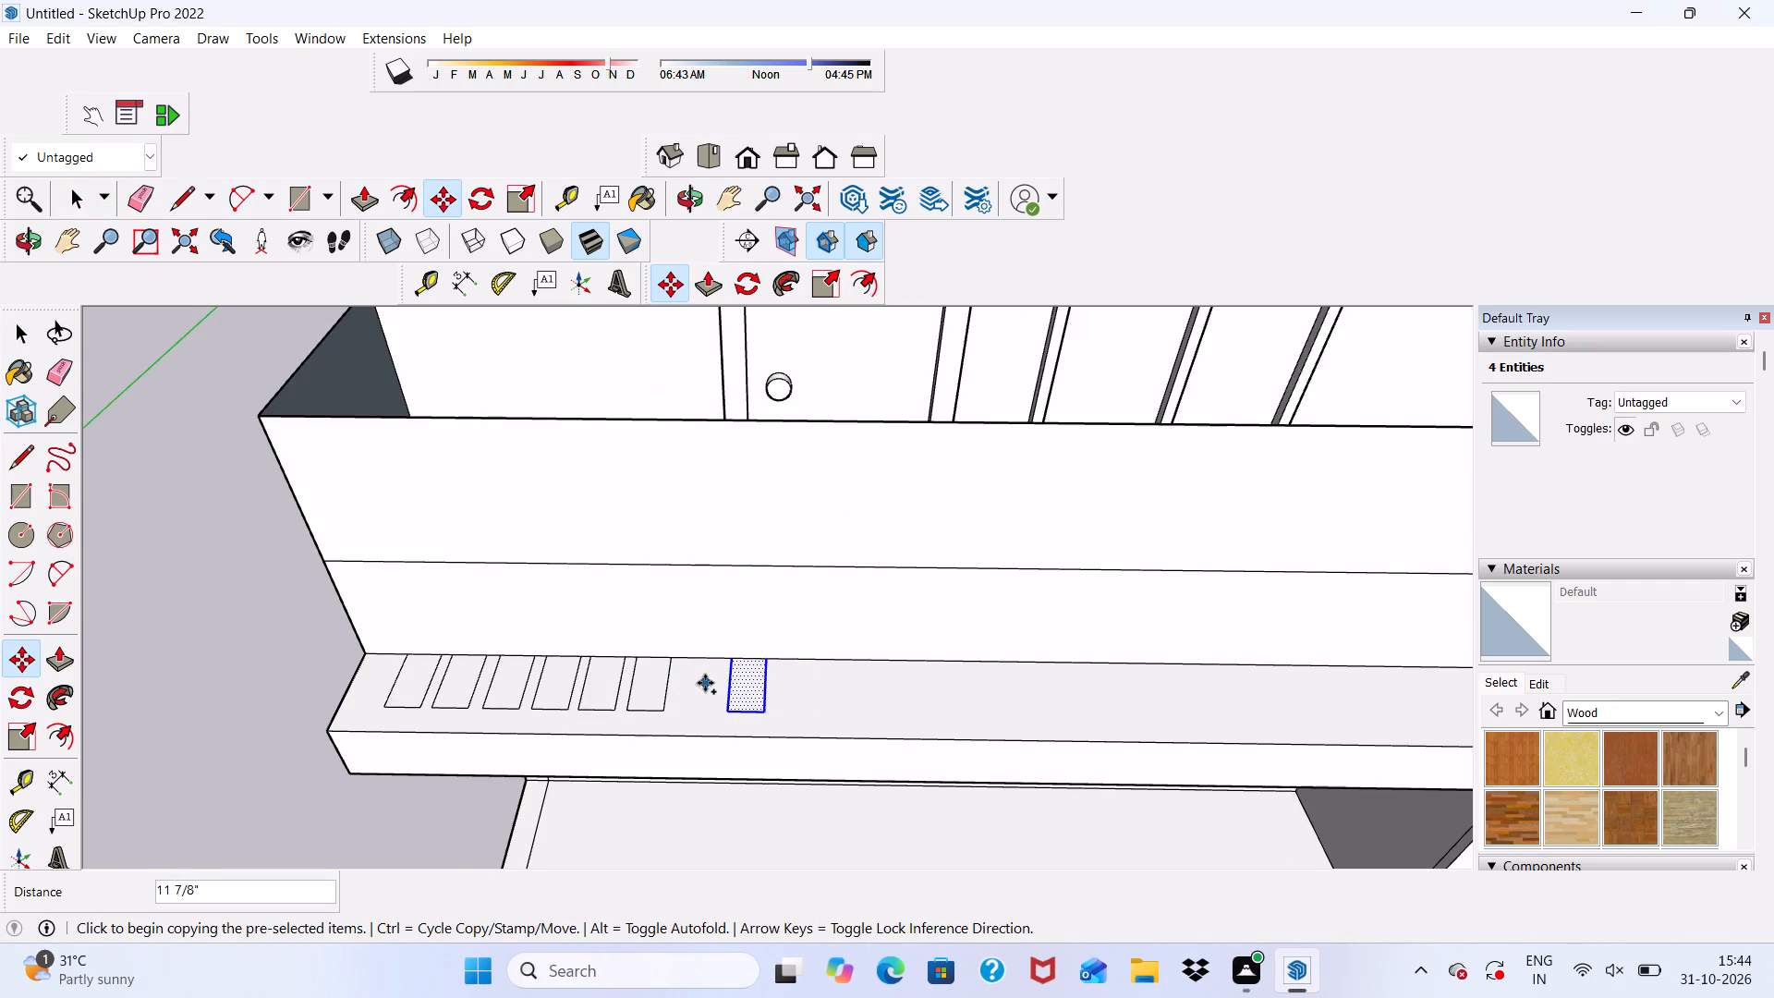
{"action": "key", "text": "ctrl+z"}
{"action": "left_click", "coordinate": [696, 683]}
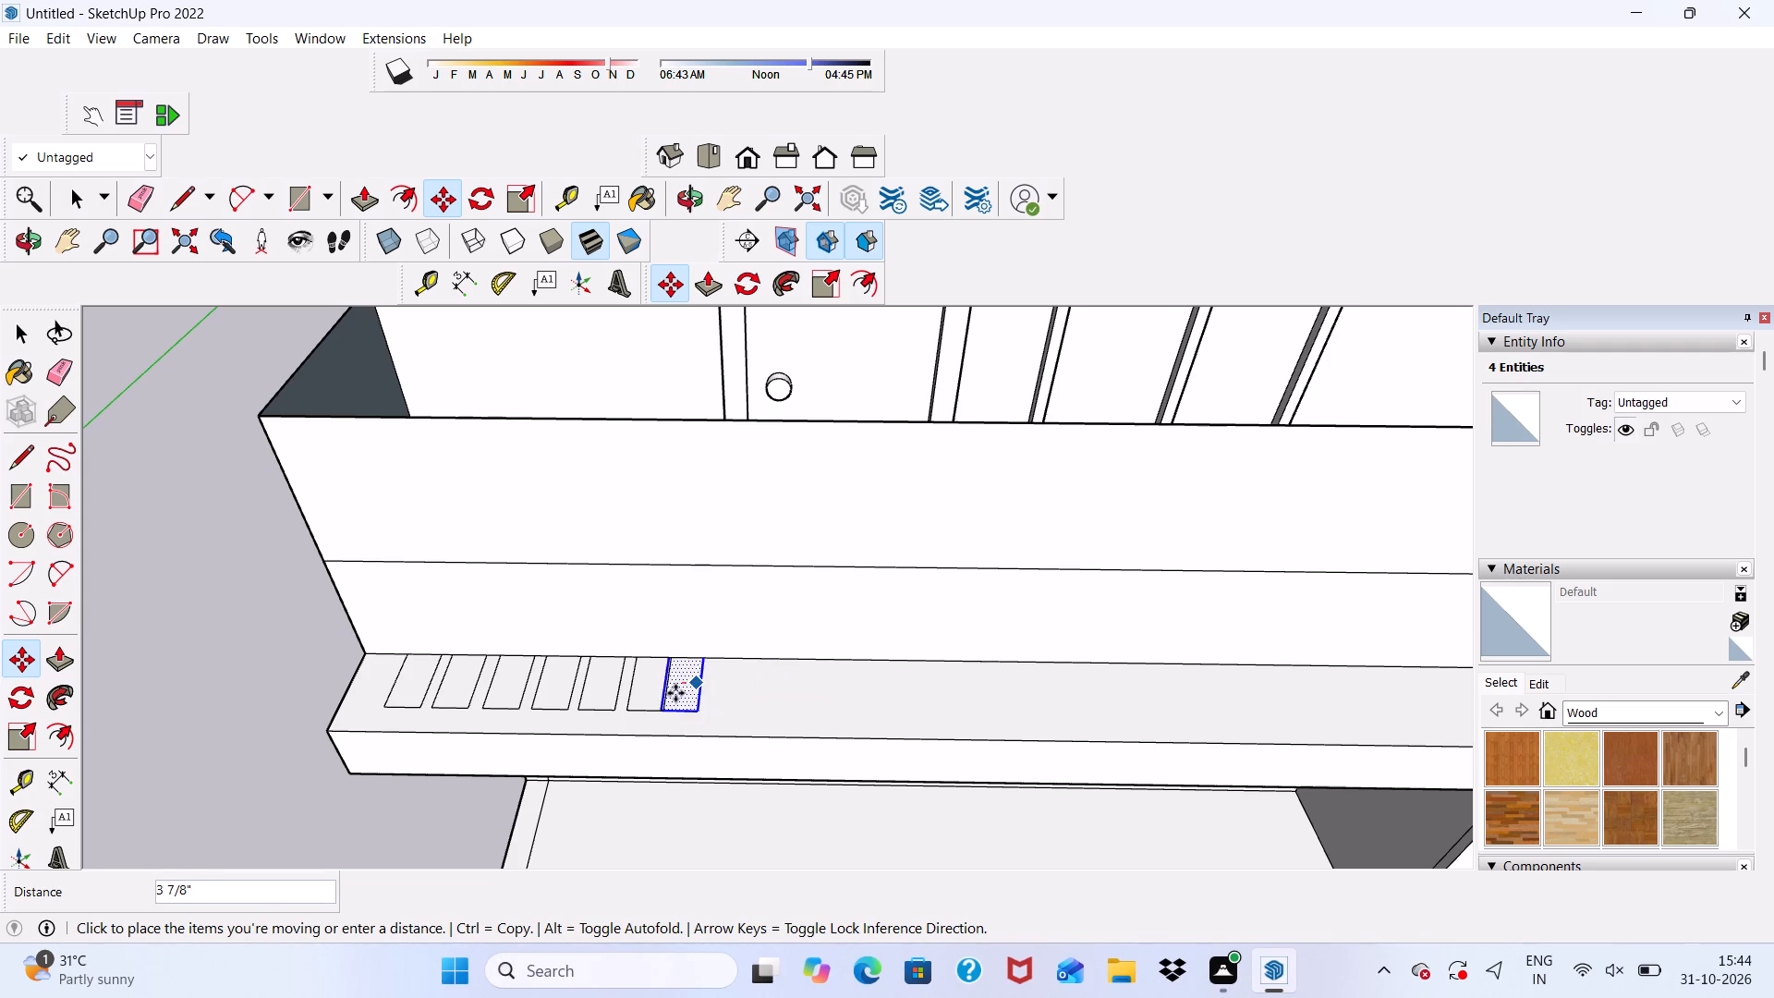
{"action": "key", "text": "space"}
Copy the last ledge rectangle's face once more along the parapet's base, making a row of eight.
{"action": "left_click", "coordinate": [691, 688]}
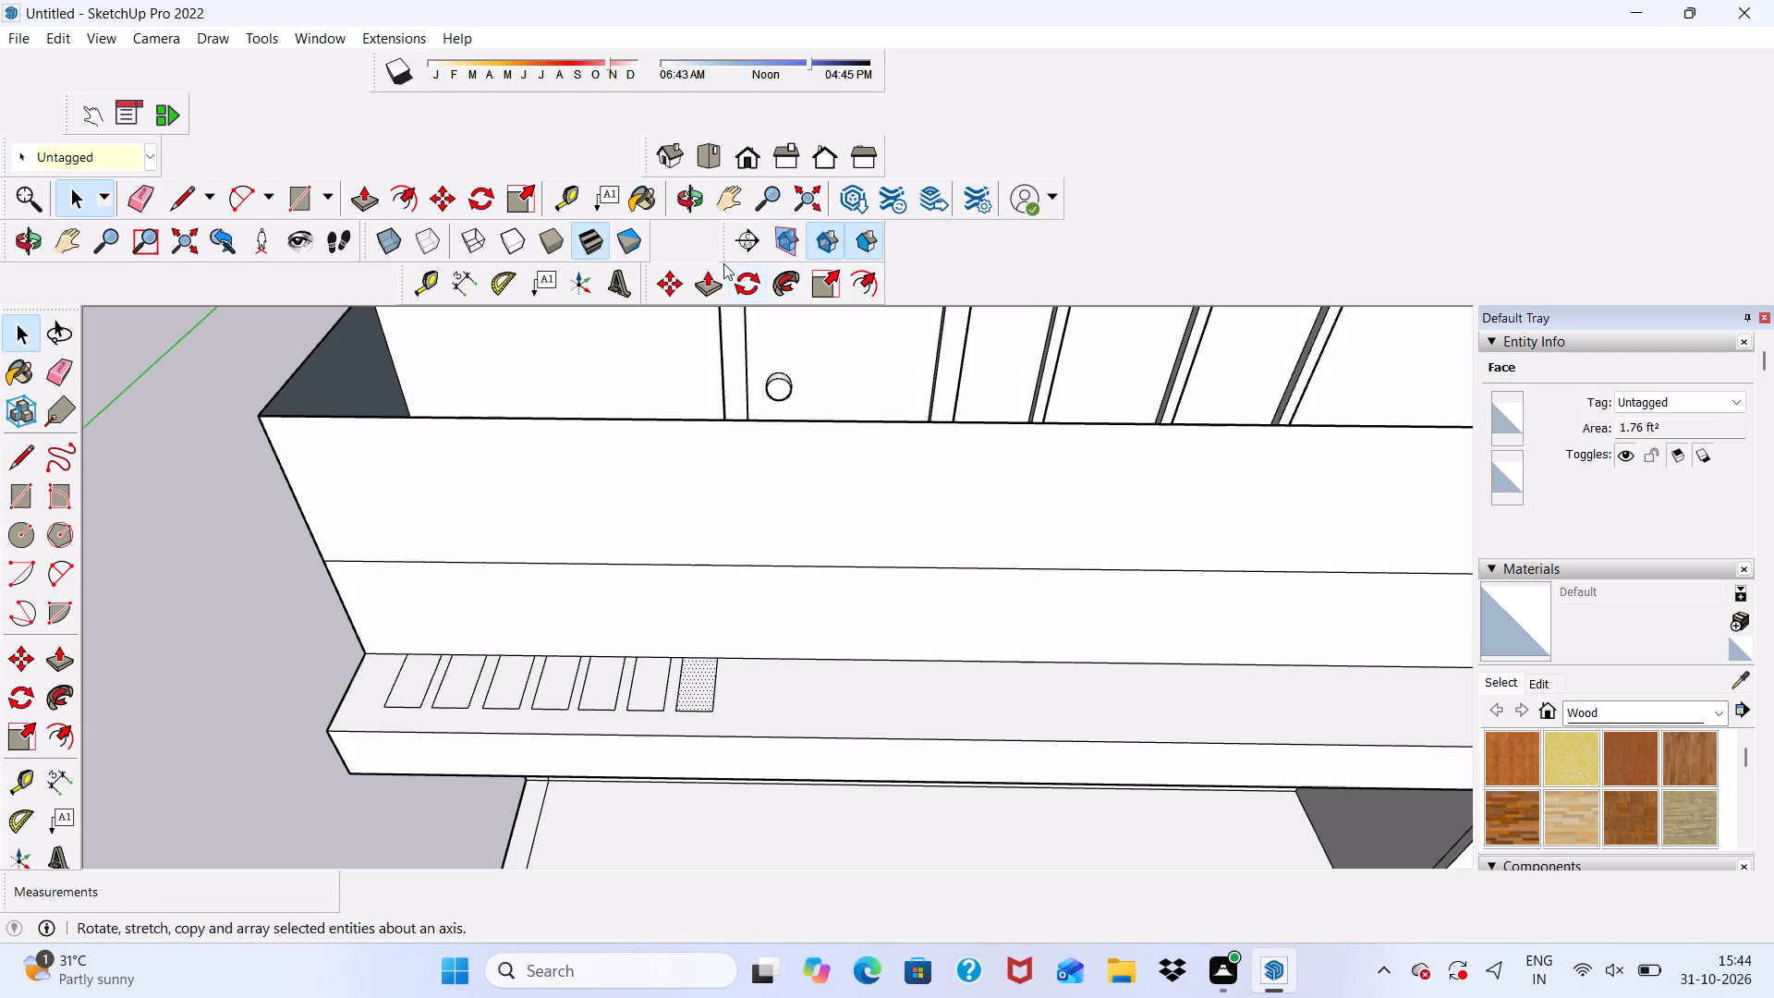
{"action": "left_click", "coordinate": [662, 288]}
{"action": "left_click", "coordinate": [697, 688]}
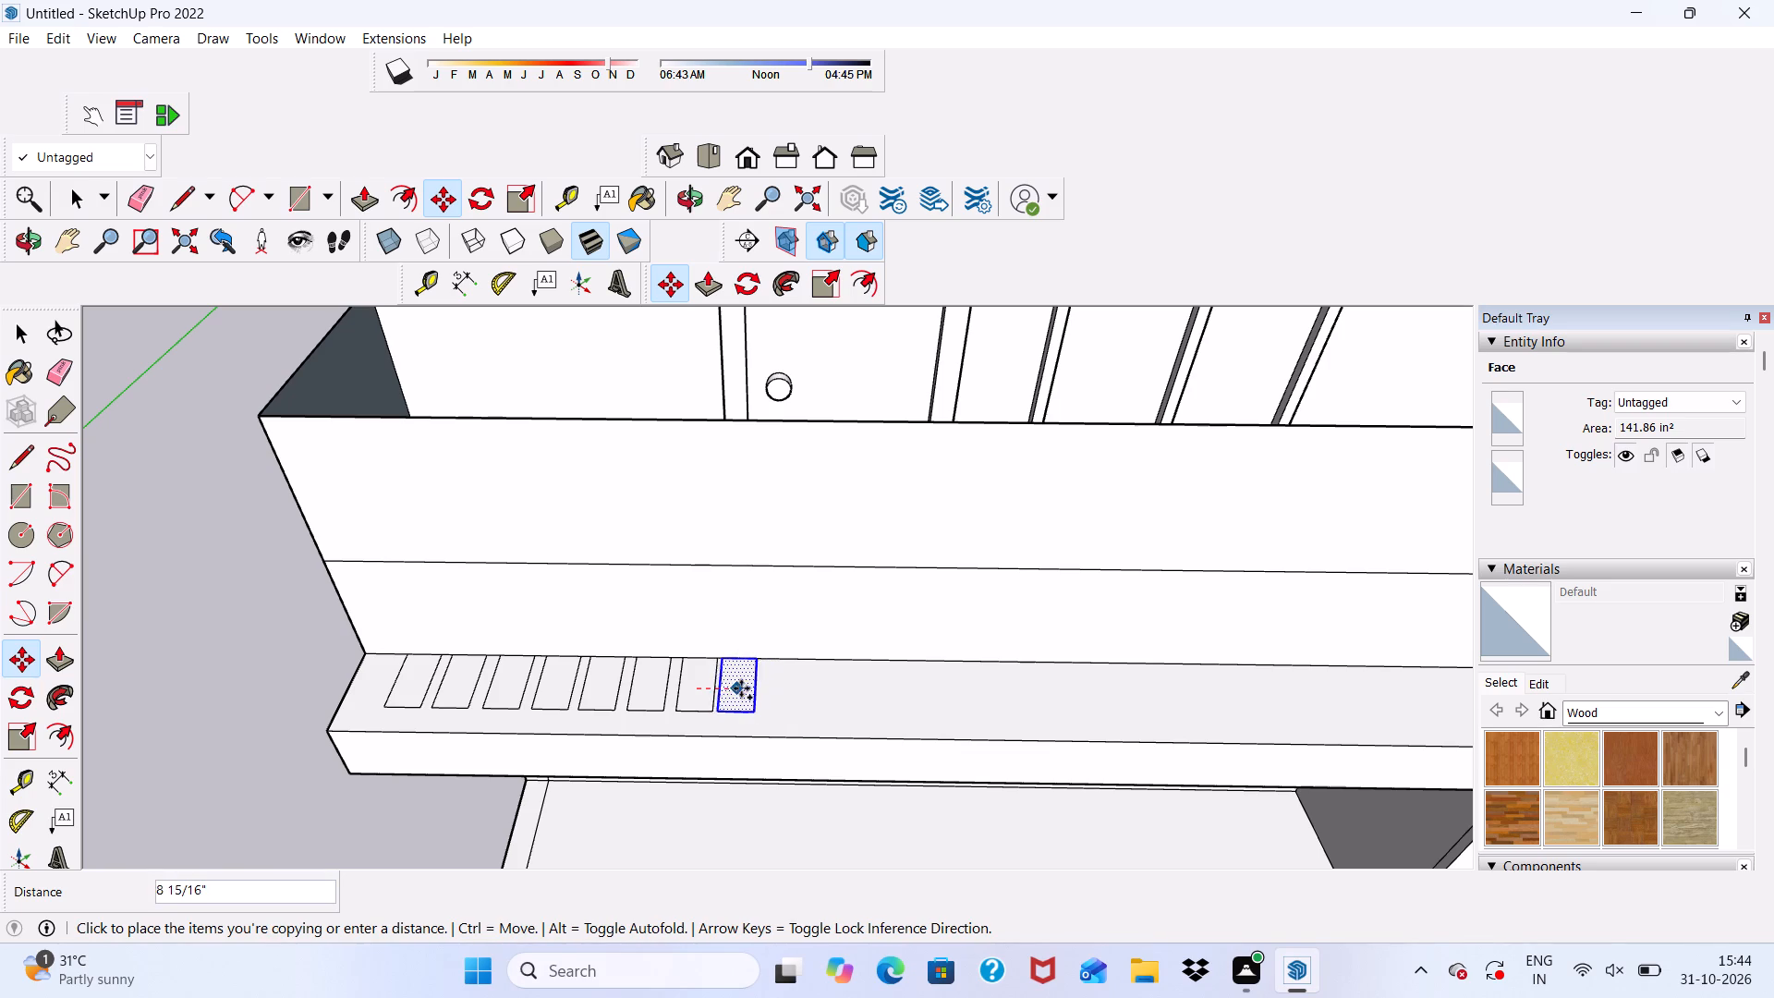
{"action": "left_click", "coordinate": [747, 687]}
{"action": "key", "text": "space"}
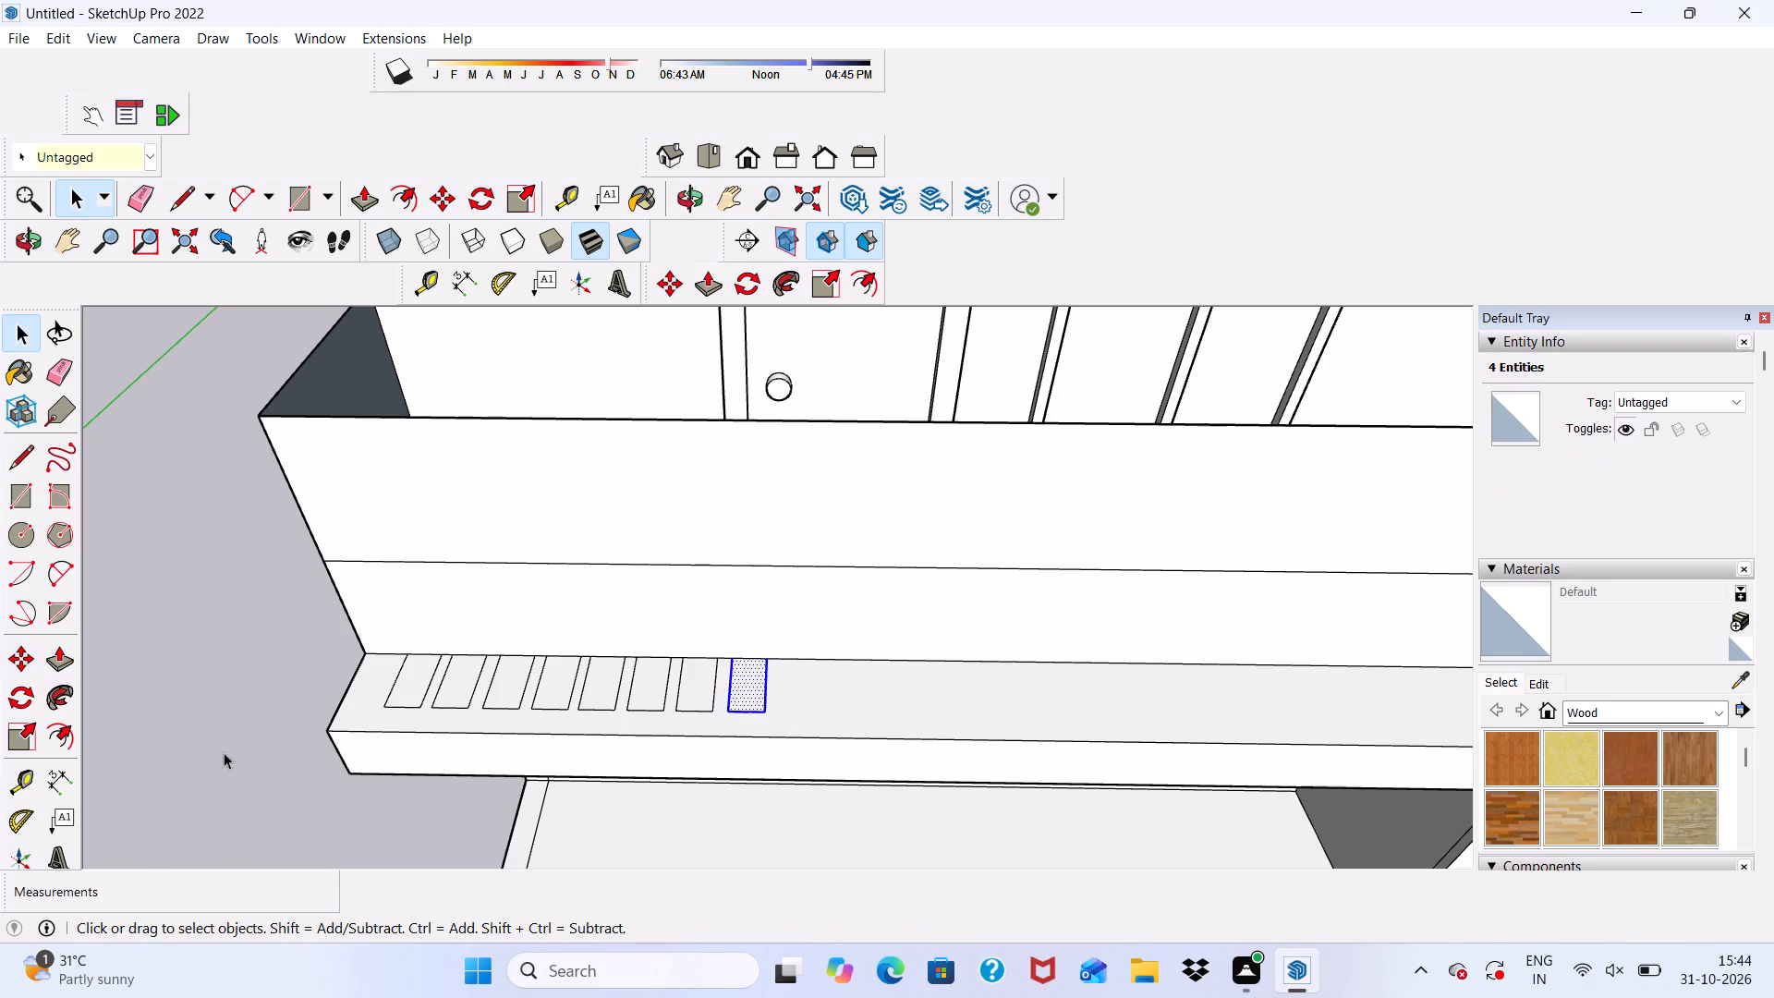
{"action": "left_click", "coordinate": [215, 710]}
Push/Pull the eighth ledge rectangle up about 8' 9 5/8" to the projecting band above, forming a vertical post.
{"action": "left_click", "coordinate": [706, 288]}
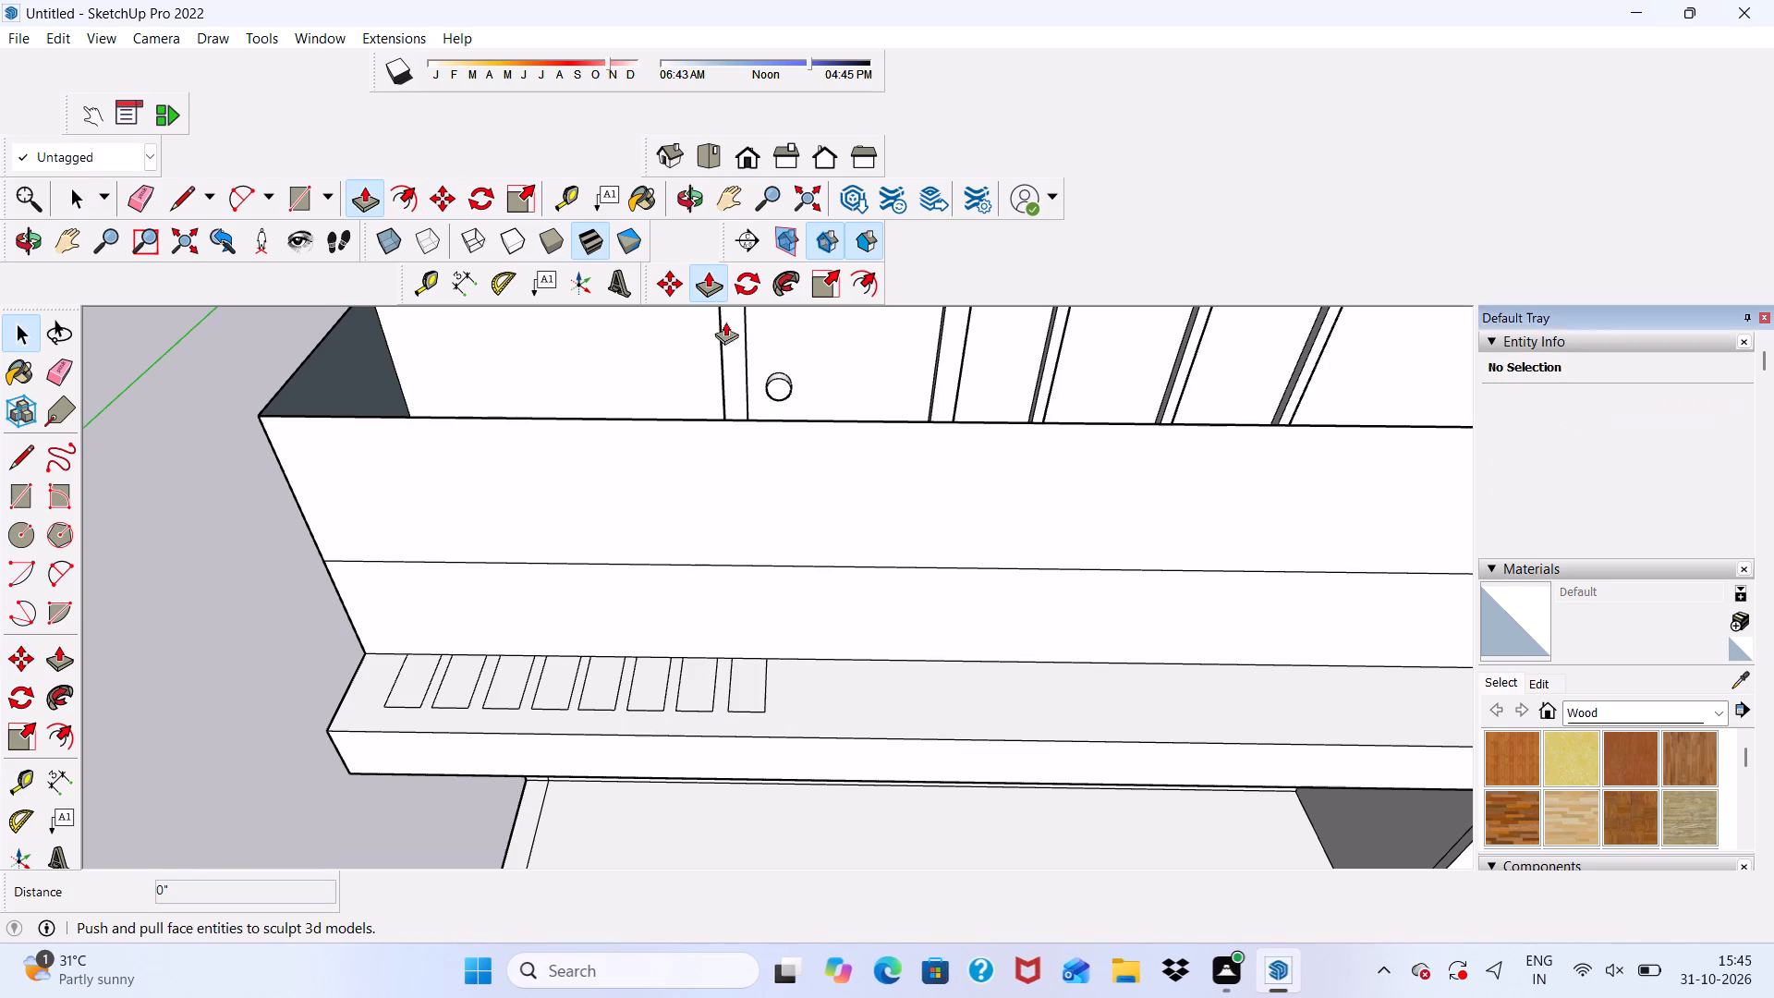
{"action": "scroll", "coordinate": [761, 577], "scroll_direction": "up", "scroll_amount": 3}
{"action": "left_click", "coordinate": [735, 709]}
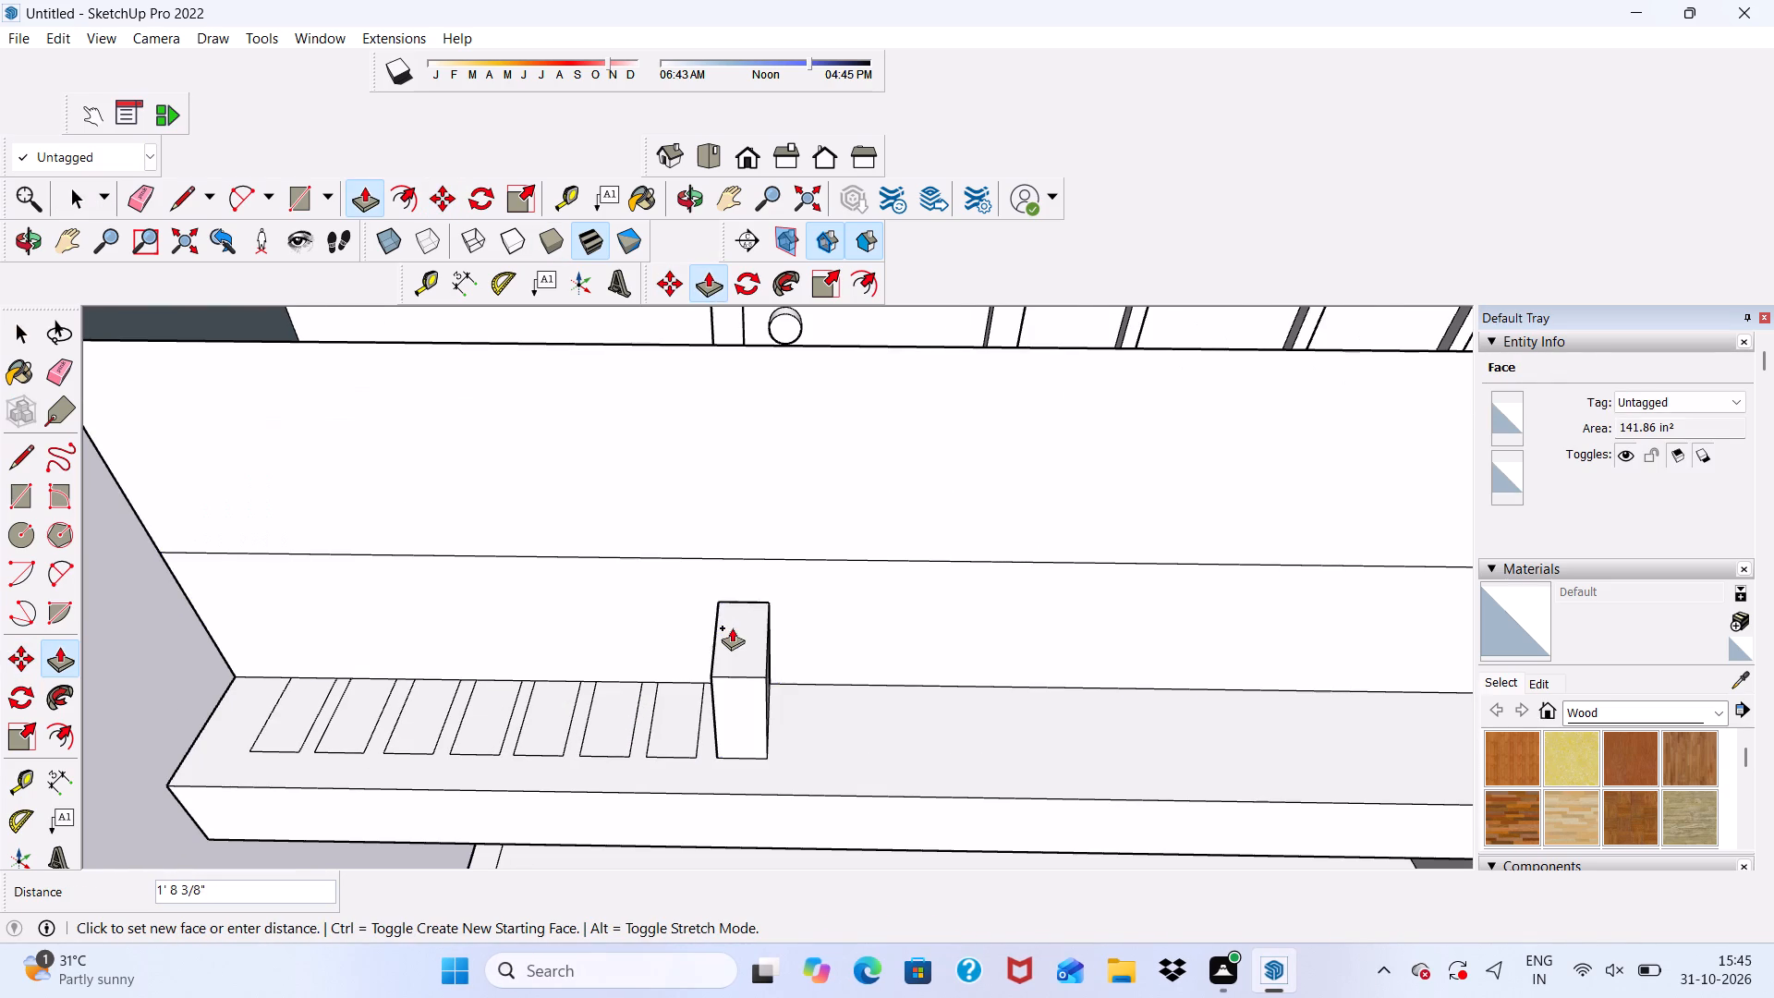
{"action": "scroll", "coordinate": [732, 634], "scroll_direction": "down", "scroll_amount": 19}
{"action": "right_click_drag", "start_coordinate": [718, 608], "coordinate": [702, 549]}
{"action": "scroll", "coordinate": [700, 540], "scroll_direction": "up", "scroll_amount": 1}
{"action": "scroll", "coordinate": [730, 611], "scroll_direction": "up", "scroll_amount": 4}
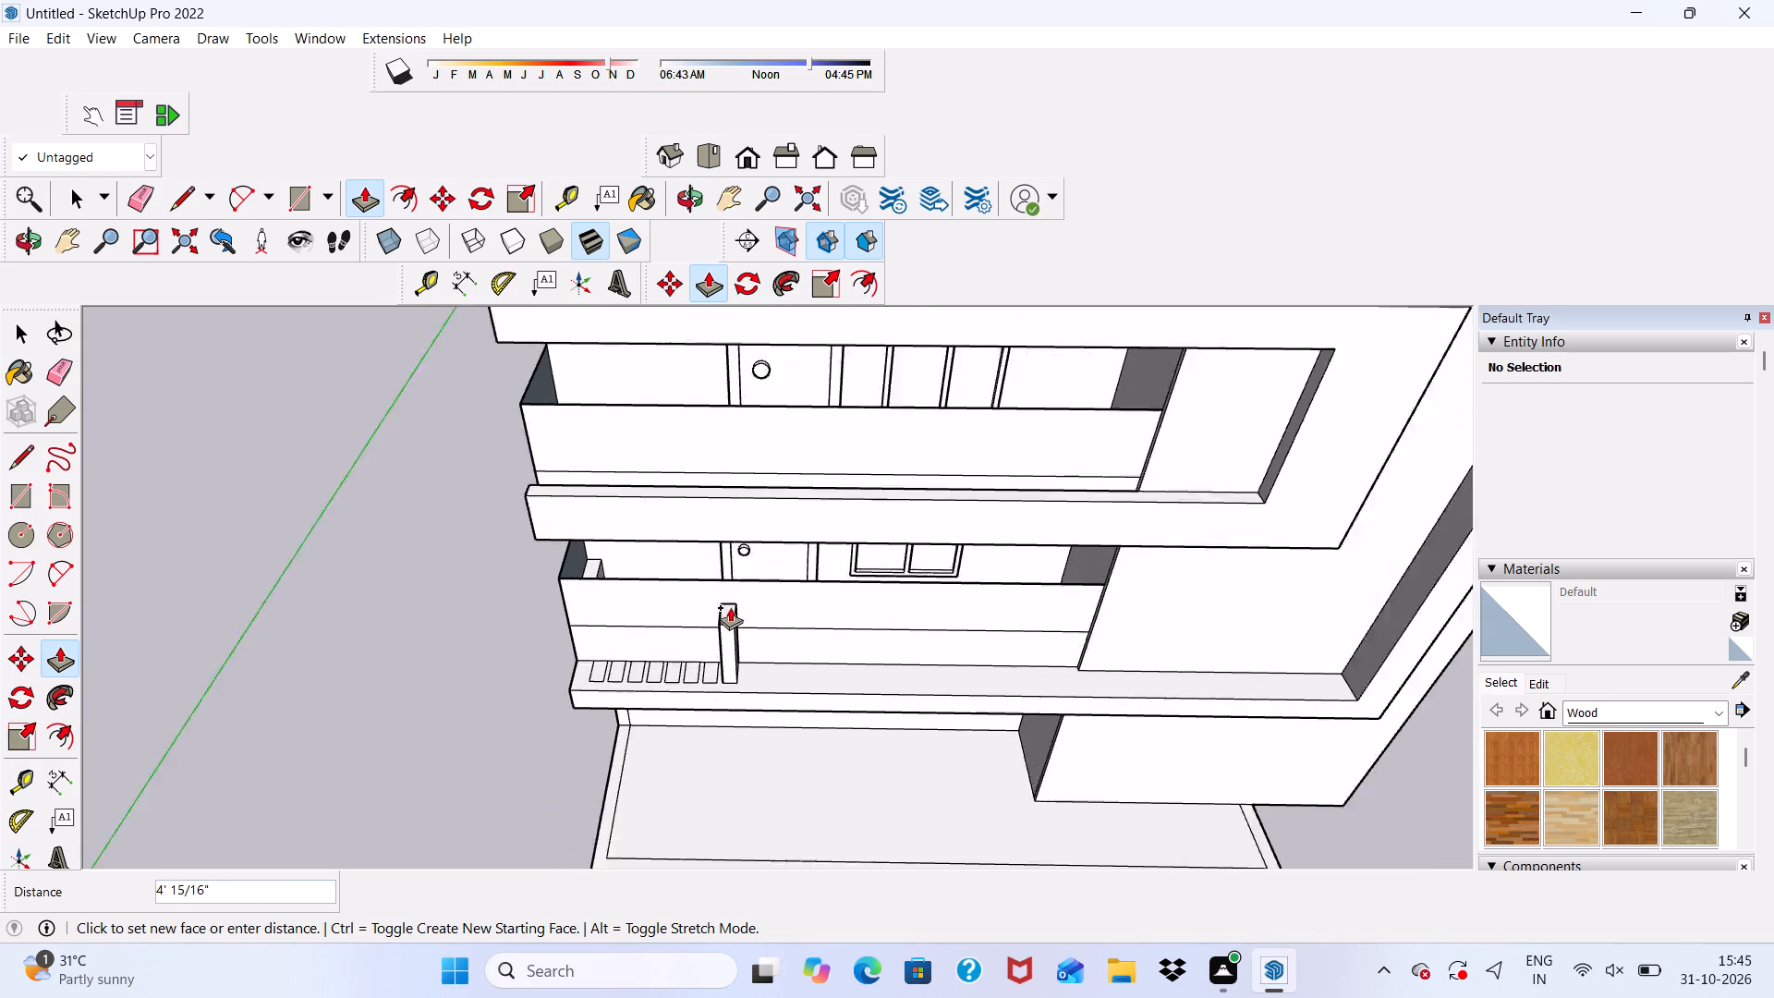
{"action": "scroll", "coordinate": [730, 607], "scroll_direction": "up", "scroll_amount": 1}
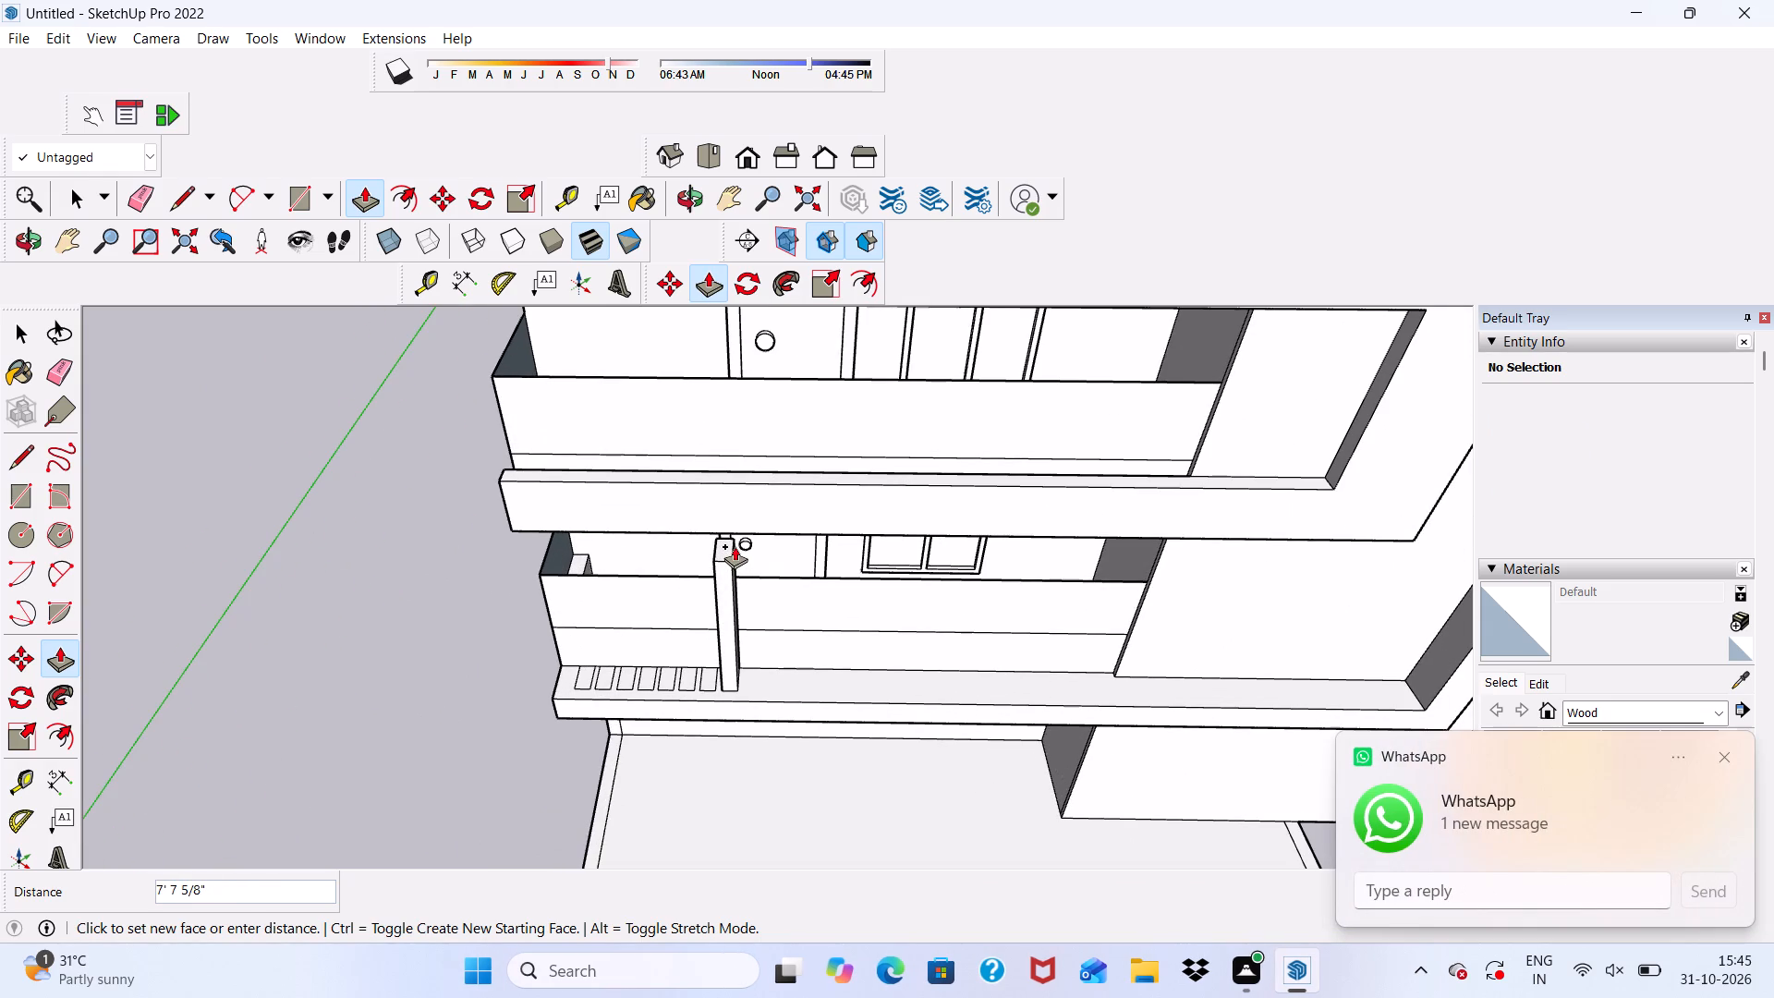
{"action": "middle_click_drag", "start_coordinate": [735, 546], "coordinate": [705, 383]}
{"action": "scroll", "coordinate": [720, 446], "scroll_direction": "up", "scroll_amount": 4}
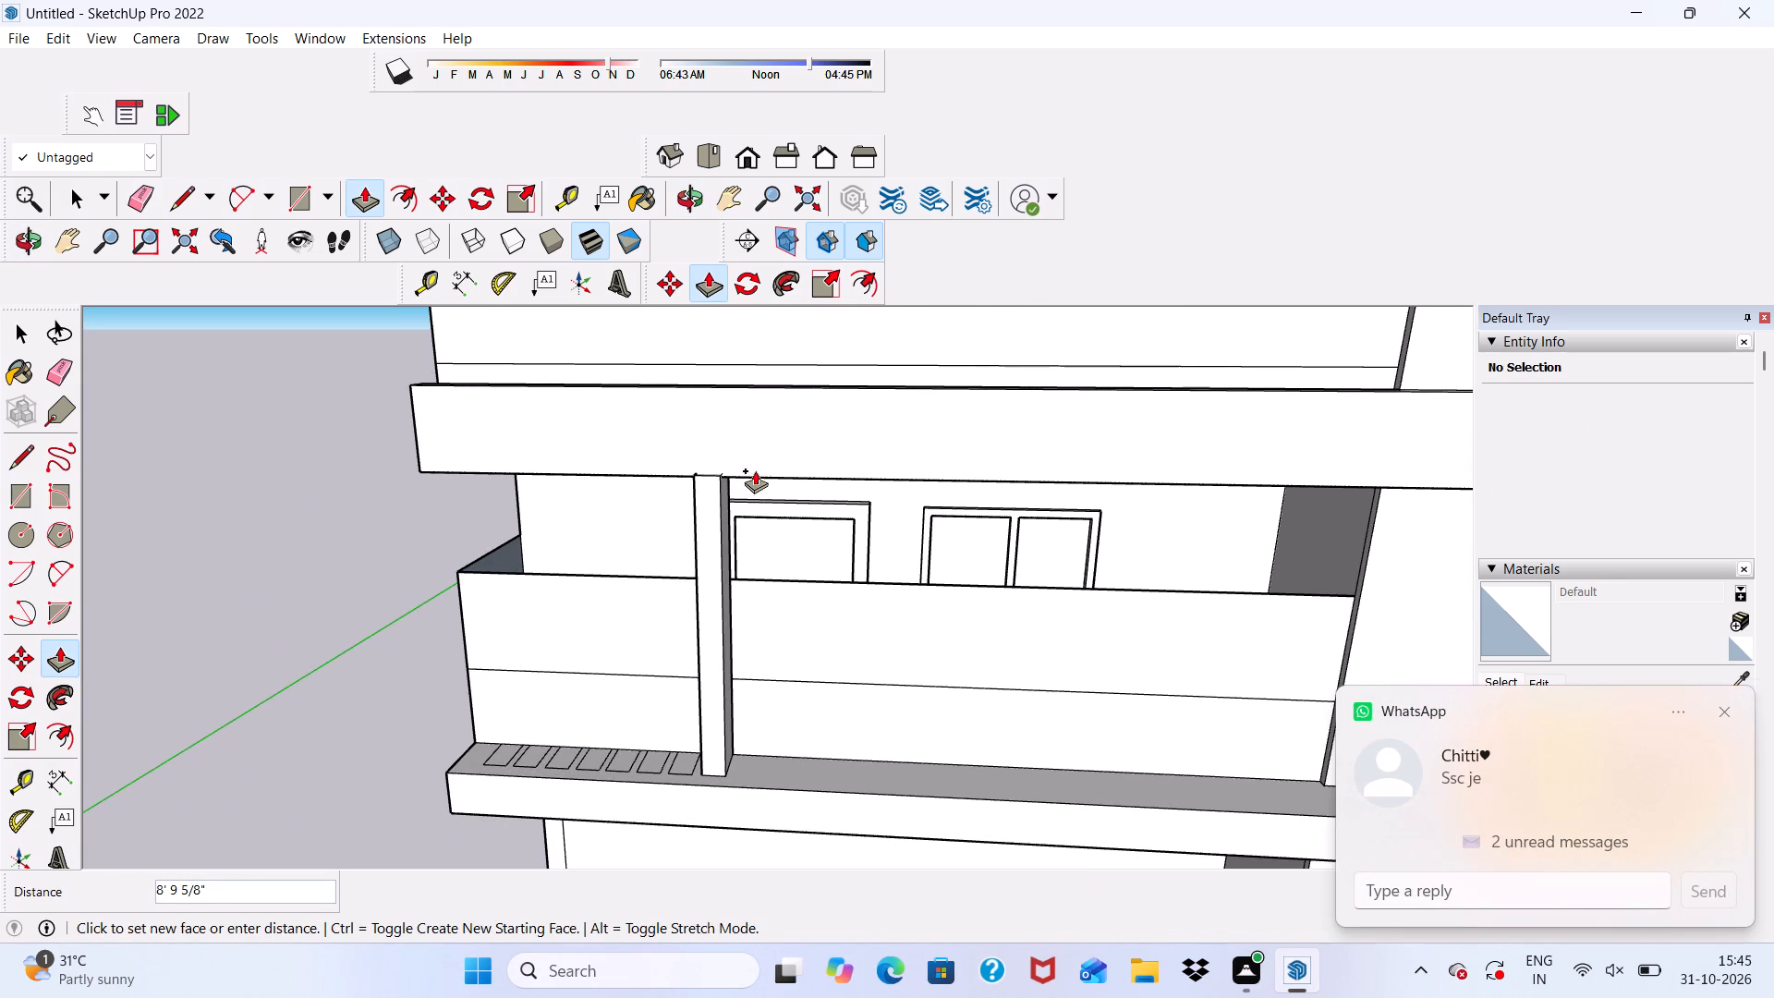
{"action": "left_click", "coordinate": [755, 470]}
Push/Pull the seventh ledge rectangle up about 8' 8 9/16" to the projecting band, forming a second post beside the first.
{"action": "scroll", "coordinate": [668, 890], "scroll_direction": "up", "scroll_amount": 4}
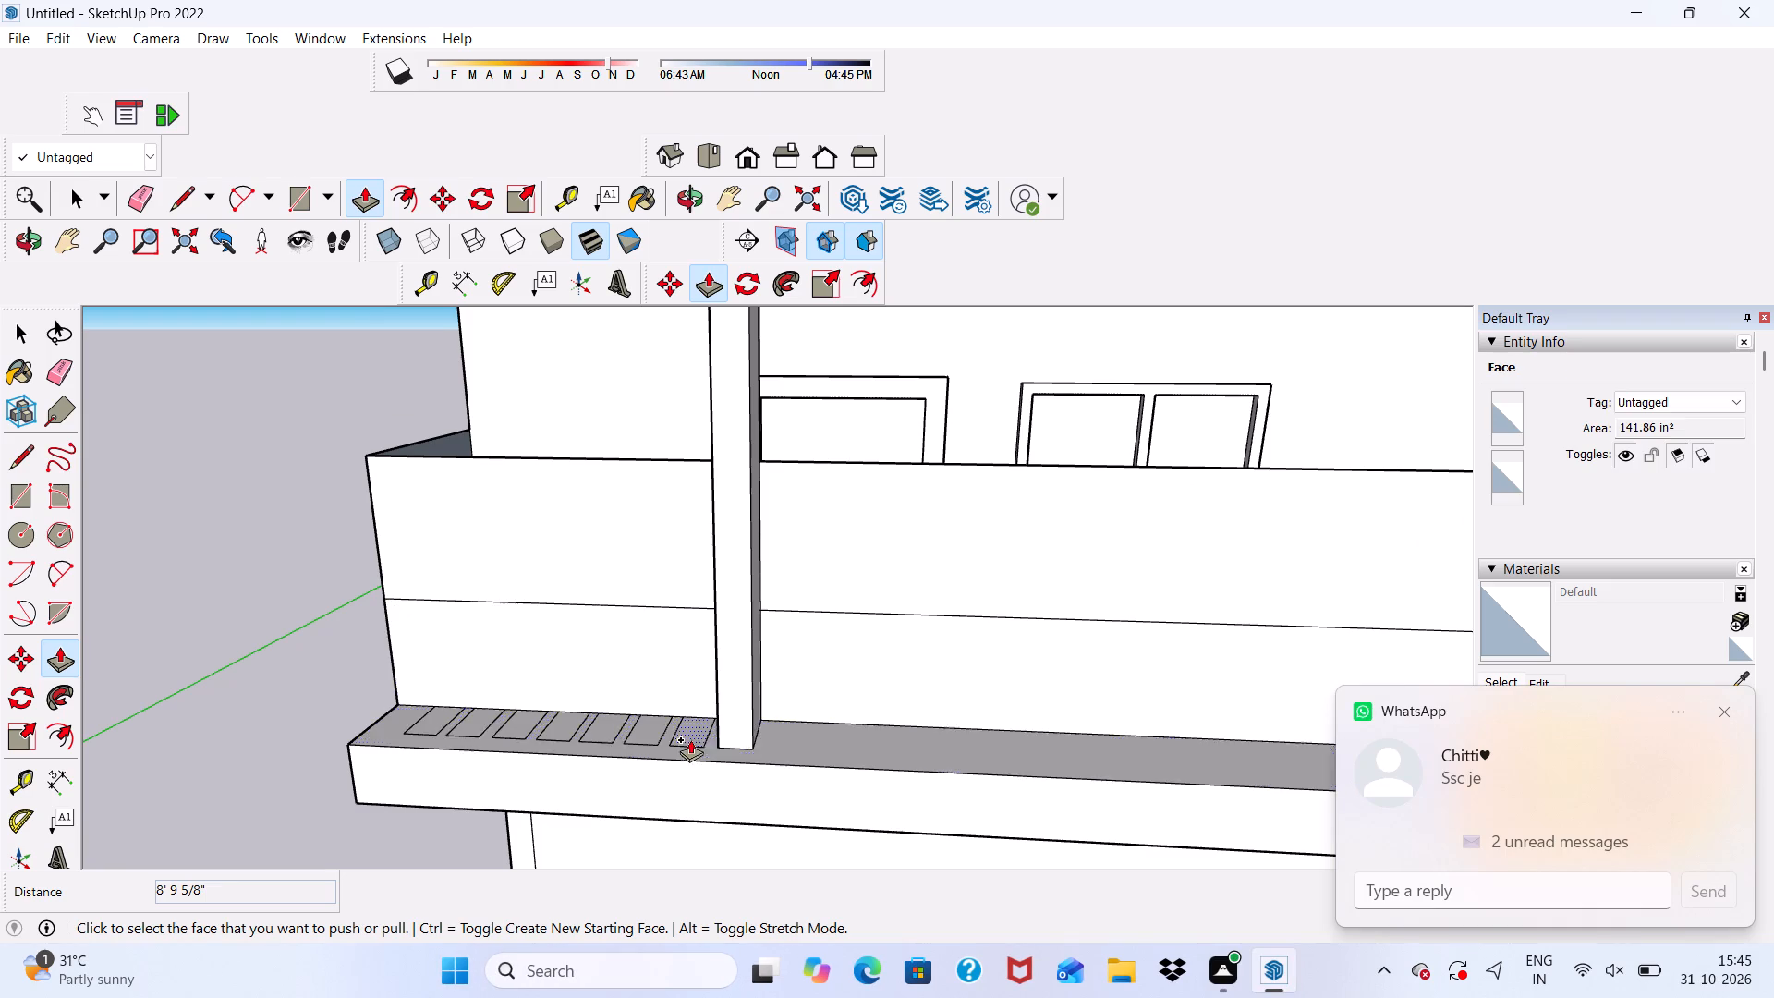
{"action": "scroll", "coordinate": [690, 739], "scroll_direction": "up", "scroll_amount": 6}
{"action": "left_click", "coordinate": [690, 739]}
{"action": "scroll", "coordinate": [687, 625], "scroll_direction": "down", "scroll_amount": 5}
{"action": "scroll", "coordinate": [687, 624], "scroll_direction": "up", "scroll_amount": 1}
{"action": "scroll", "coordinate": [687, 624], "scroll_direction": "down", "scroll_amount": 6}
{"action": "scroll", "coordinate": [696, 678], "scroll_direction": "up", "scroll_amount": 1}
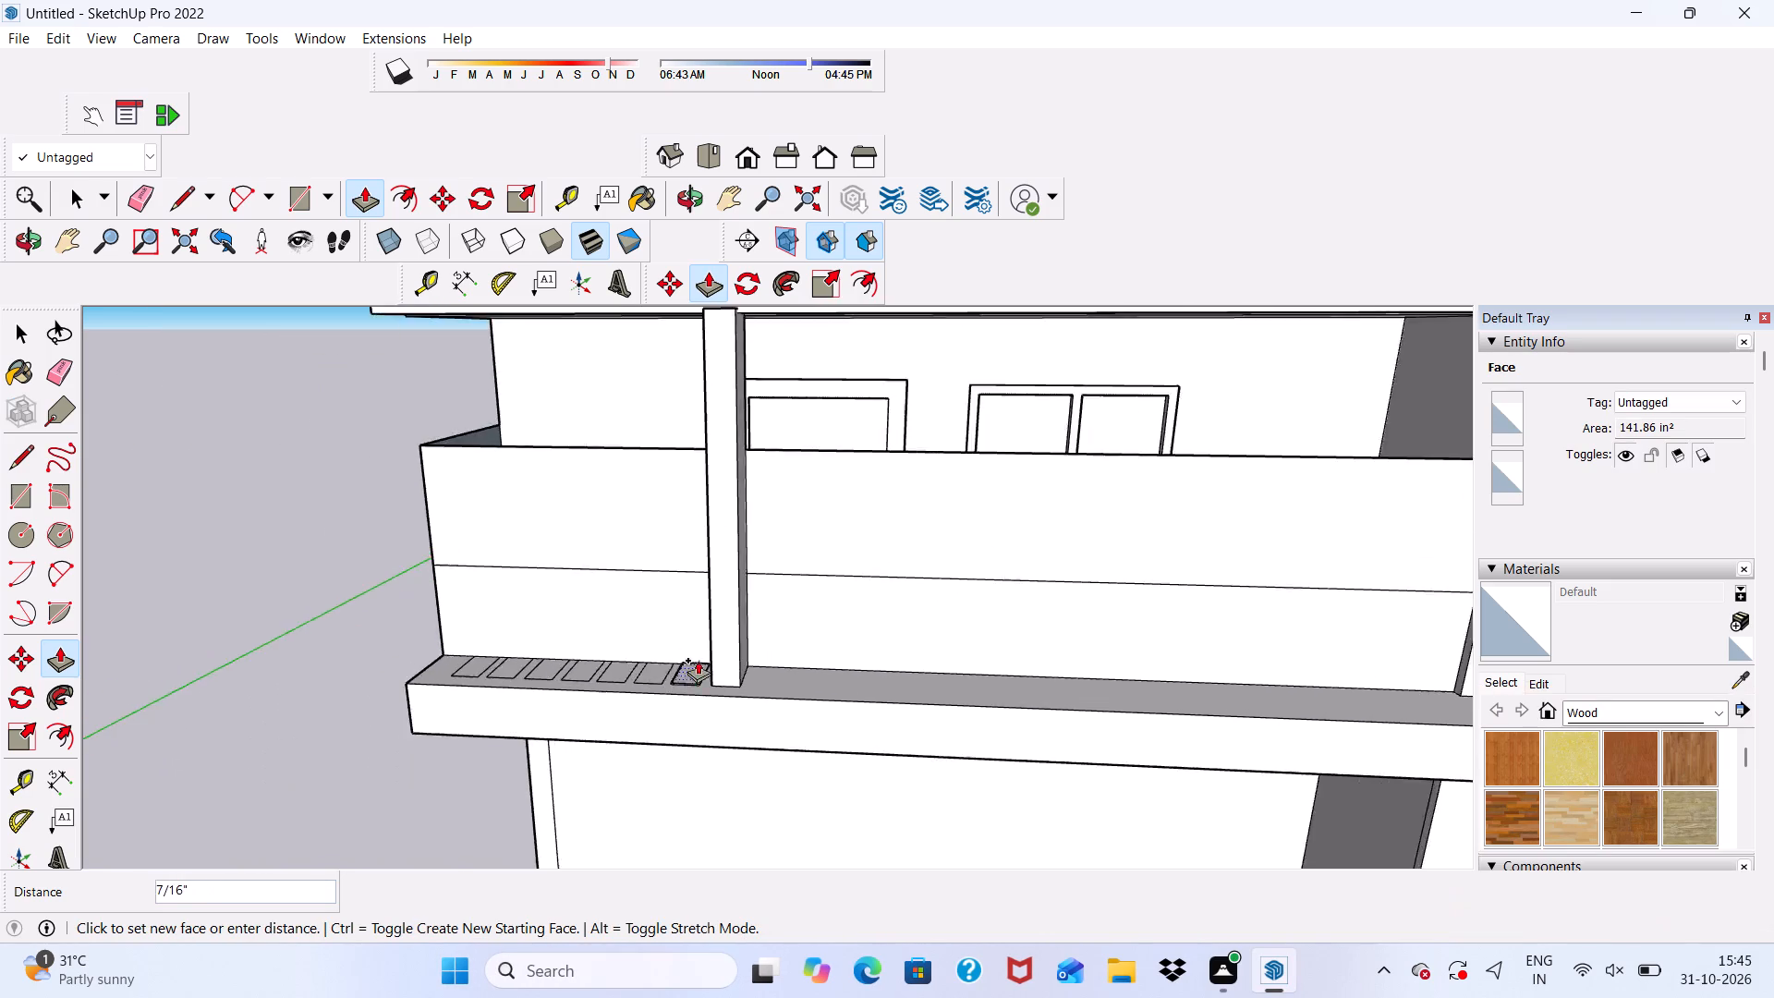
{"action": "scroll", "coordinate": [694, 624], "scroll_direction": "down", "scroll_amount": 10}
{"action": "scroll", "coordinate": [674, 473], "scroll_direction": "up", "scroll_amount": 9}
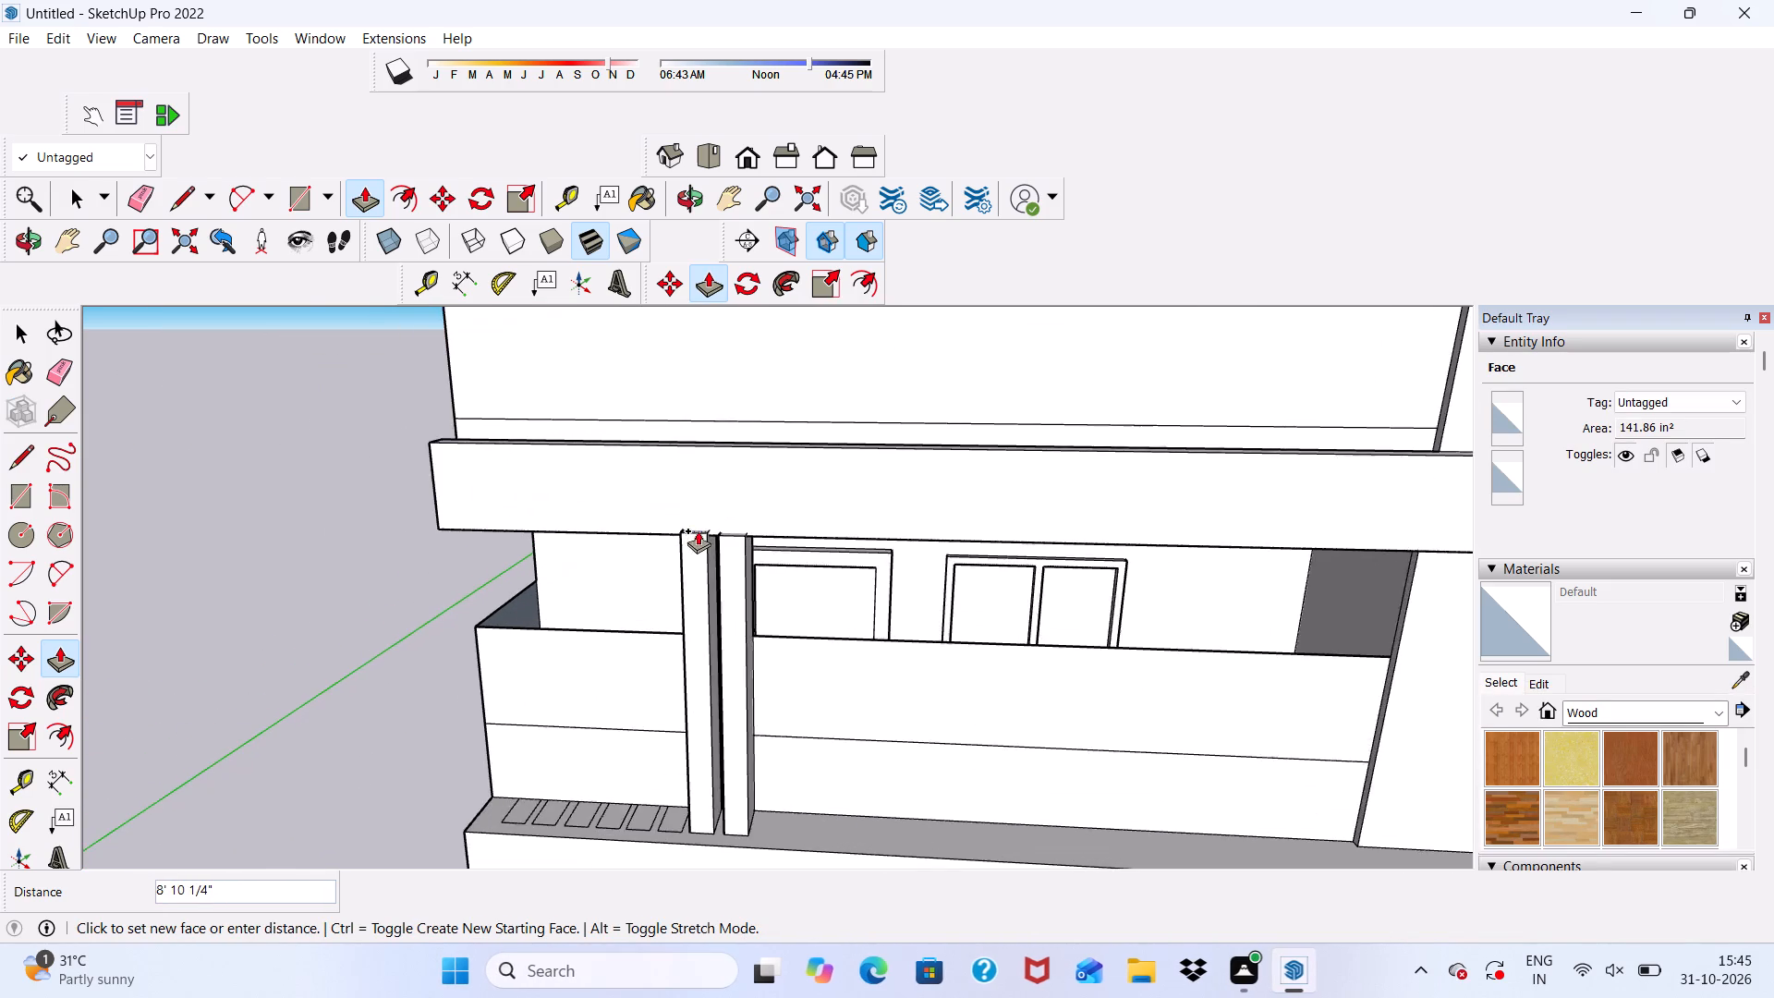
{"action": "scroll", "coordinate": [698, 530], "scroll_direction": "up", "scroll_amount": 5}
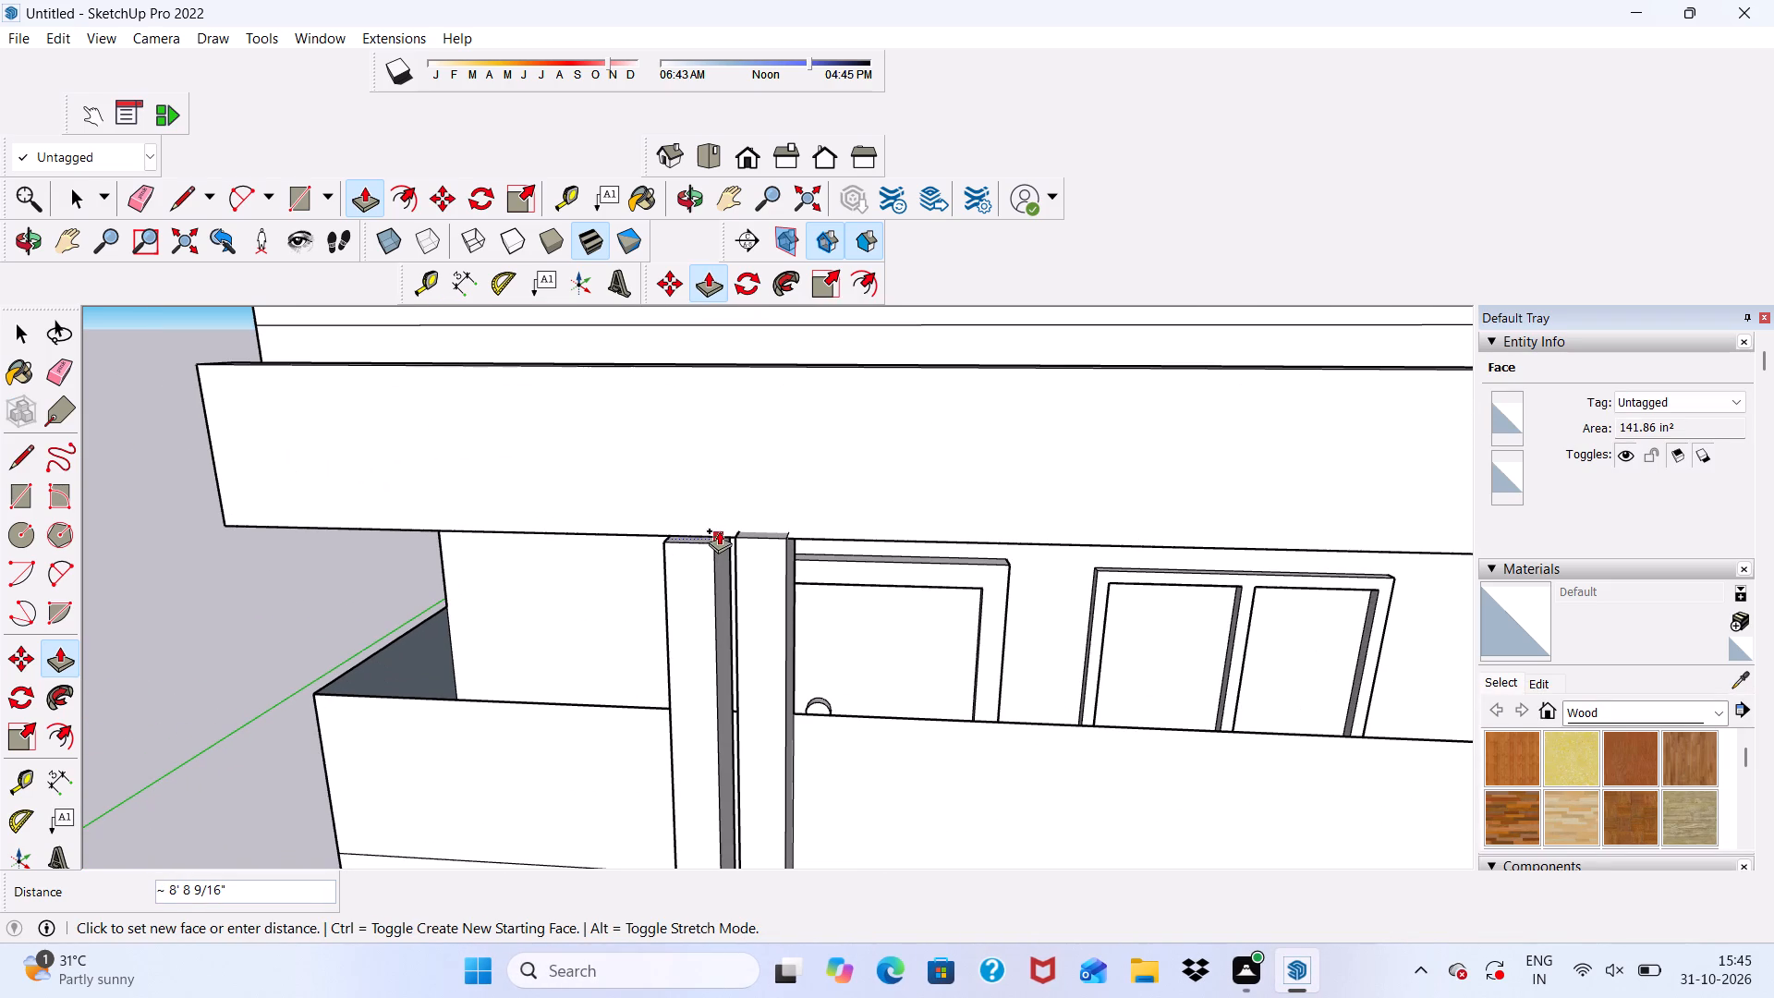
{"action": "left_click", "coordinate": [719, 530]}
Examine the two posts from below, along the ledge and against the whole facade.
{"action": "scroll", "coordinate": [719, 530], "scroll_direction": "down", "scroll_amount": 4}
{"action": "middle_click_drag", "start_coordinate": [733, 621], "coordinate": [626, 514]}
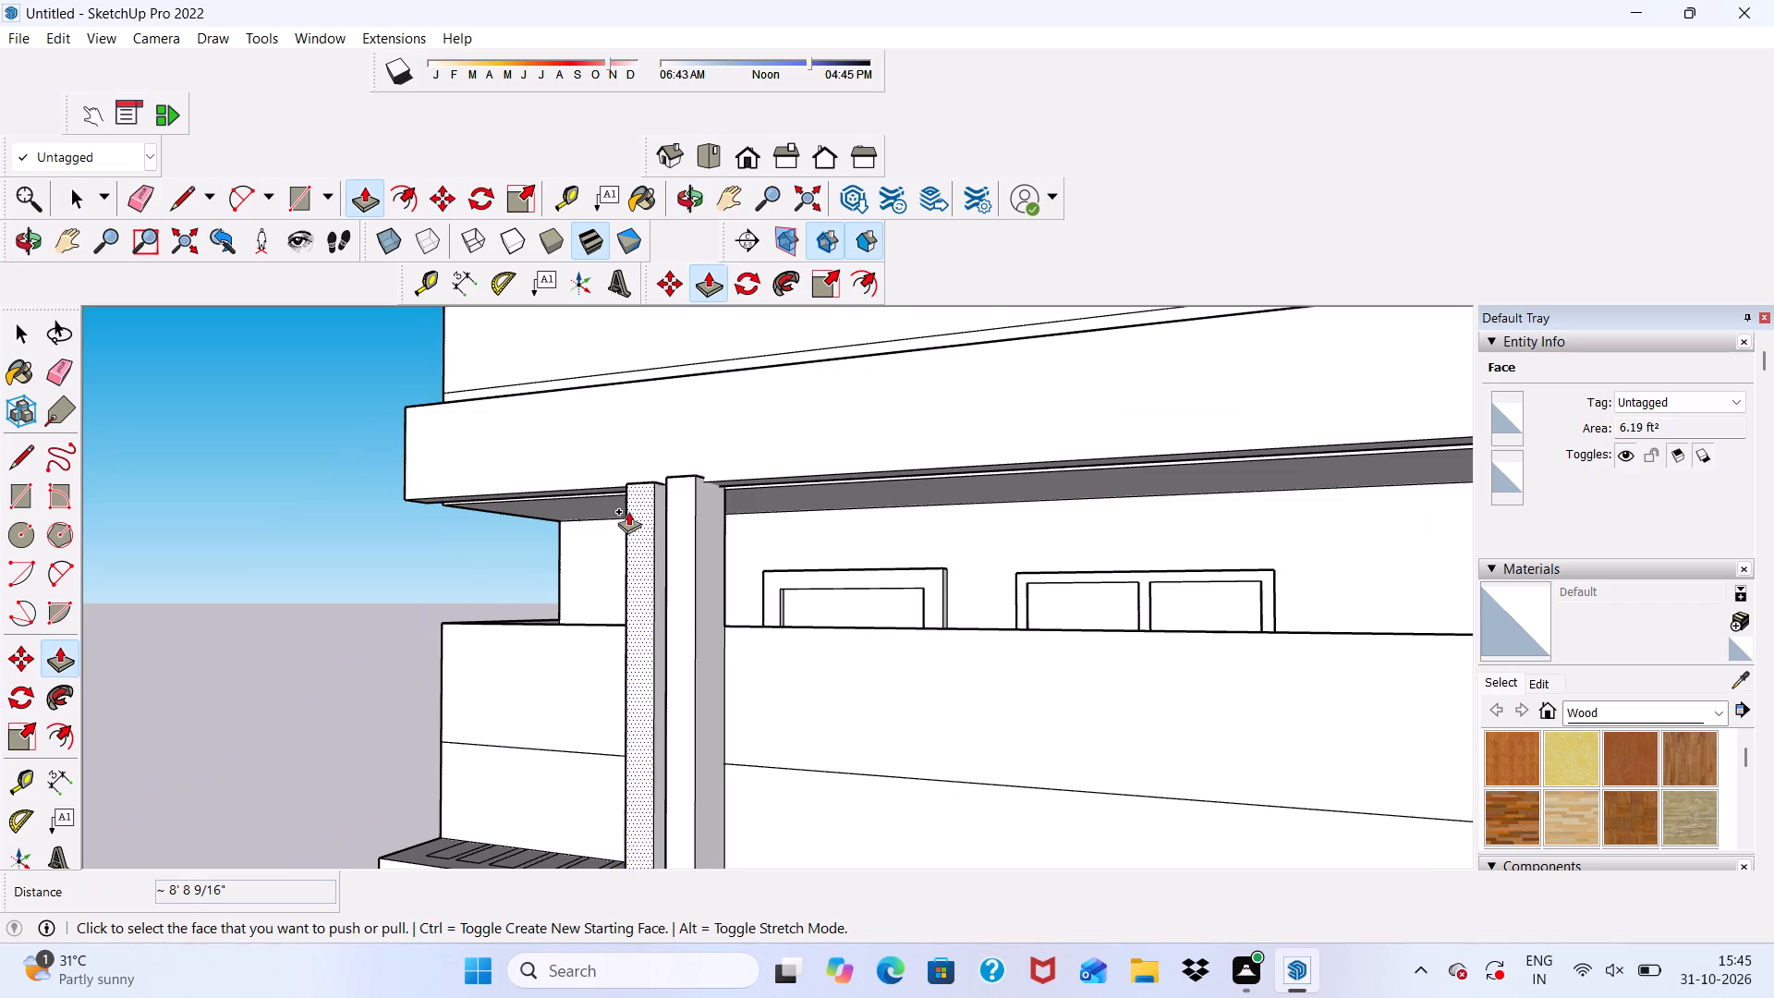
{"action": "scroll", "coordinate": [628, 511], "scroll_direction": "down", "scroll_amount": 4}
{"action": "middle_click_drag", "start_coordinate": [665, 564], "coordinate": [785, 627]}
{"action": "scroll", "coordinate": [533, 779], "scroll_direction": "up", "scroll_amount": 5}
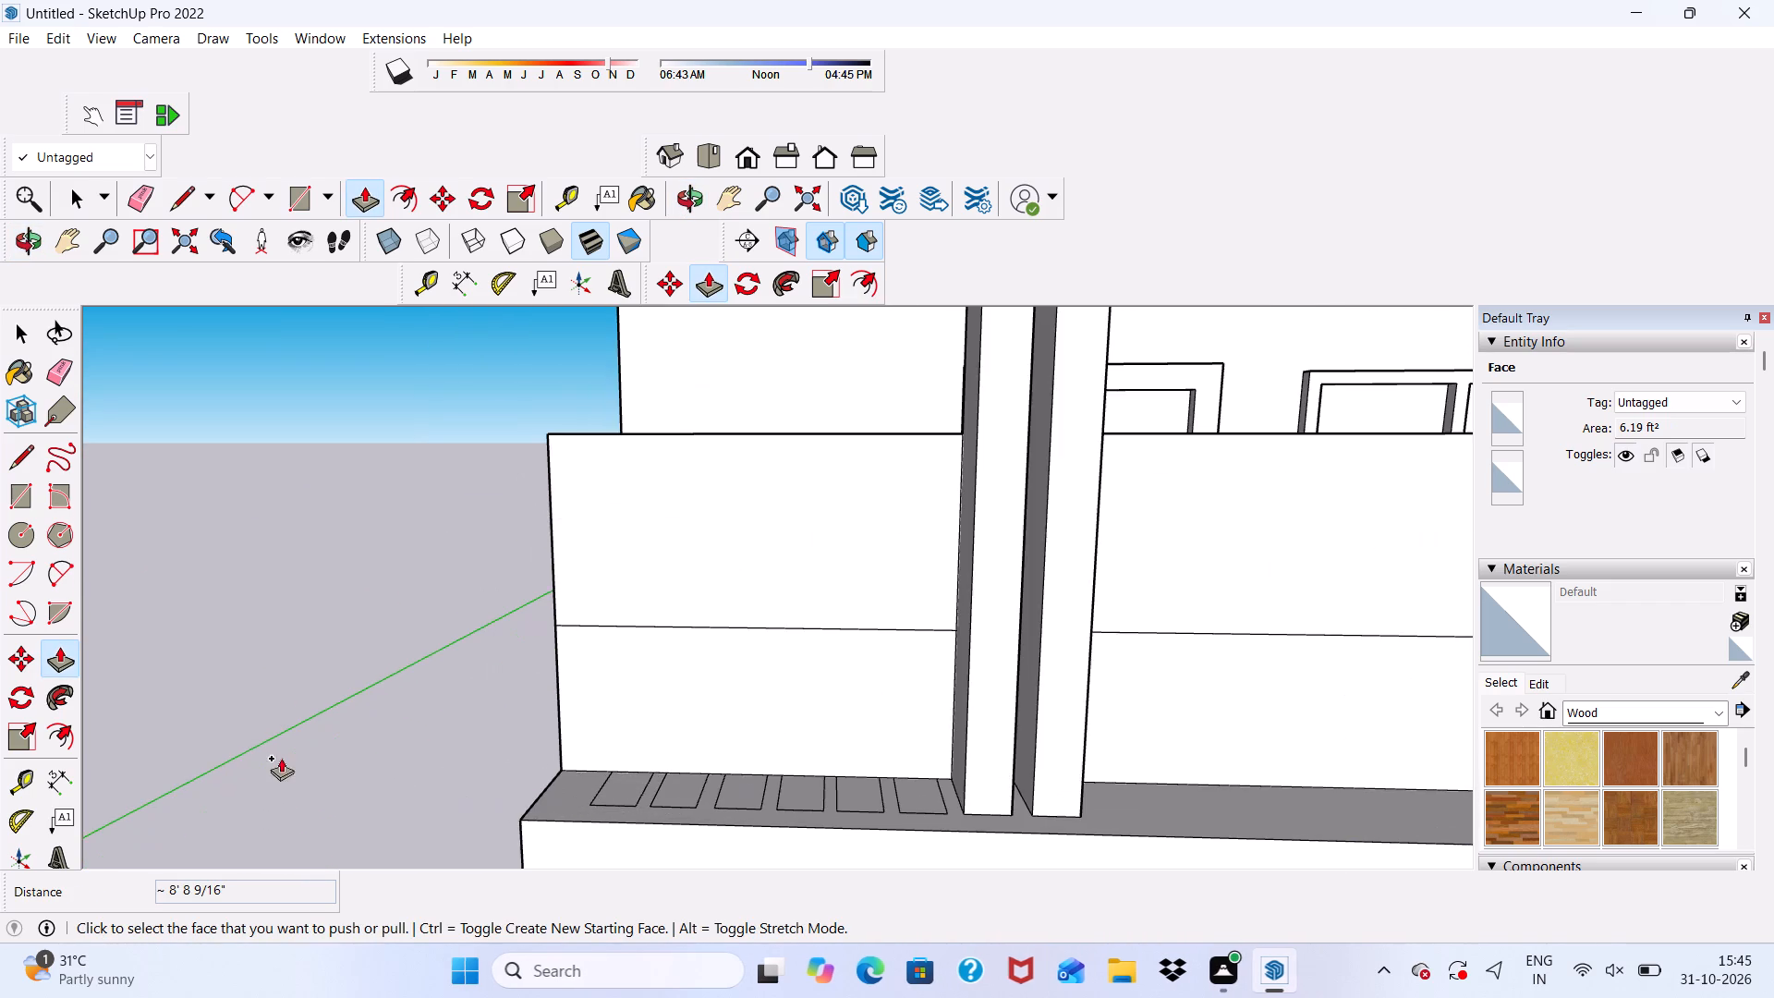
{"action": "scroll", "coordinate": [758, 664], "scroll_direction": "down", "scroll_amount": 4}
{"action": "middle_click_drag", "start_coordinate": [751, 797], "coordinate": [753, 862]}
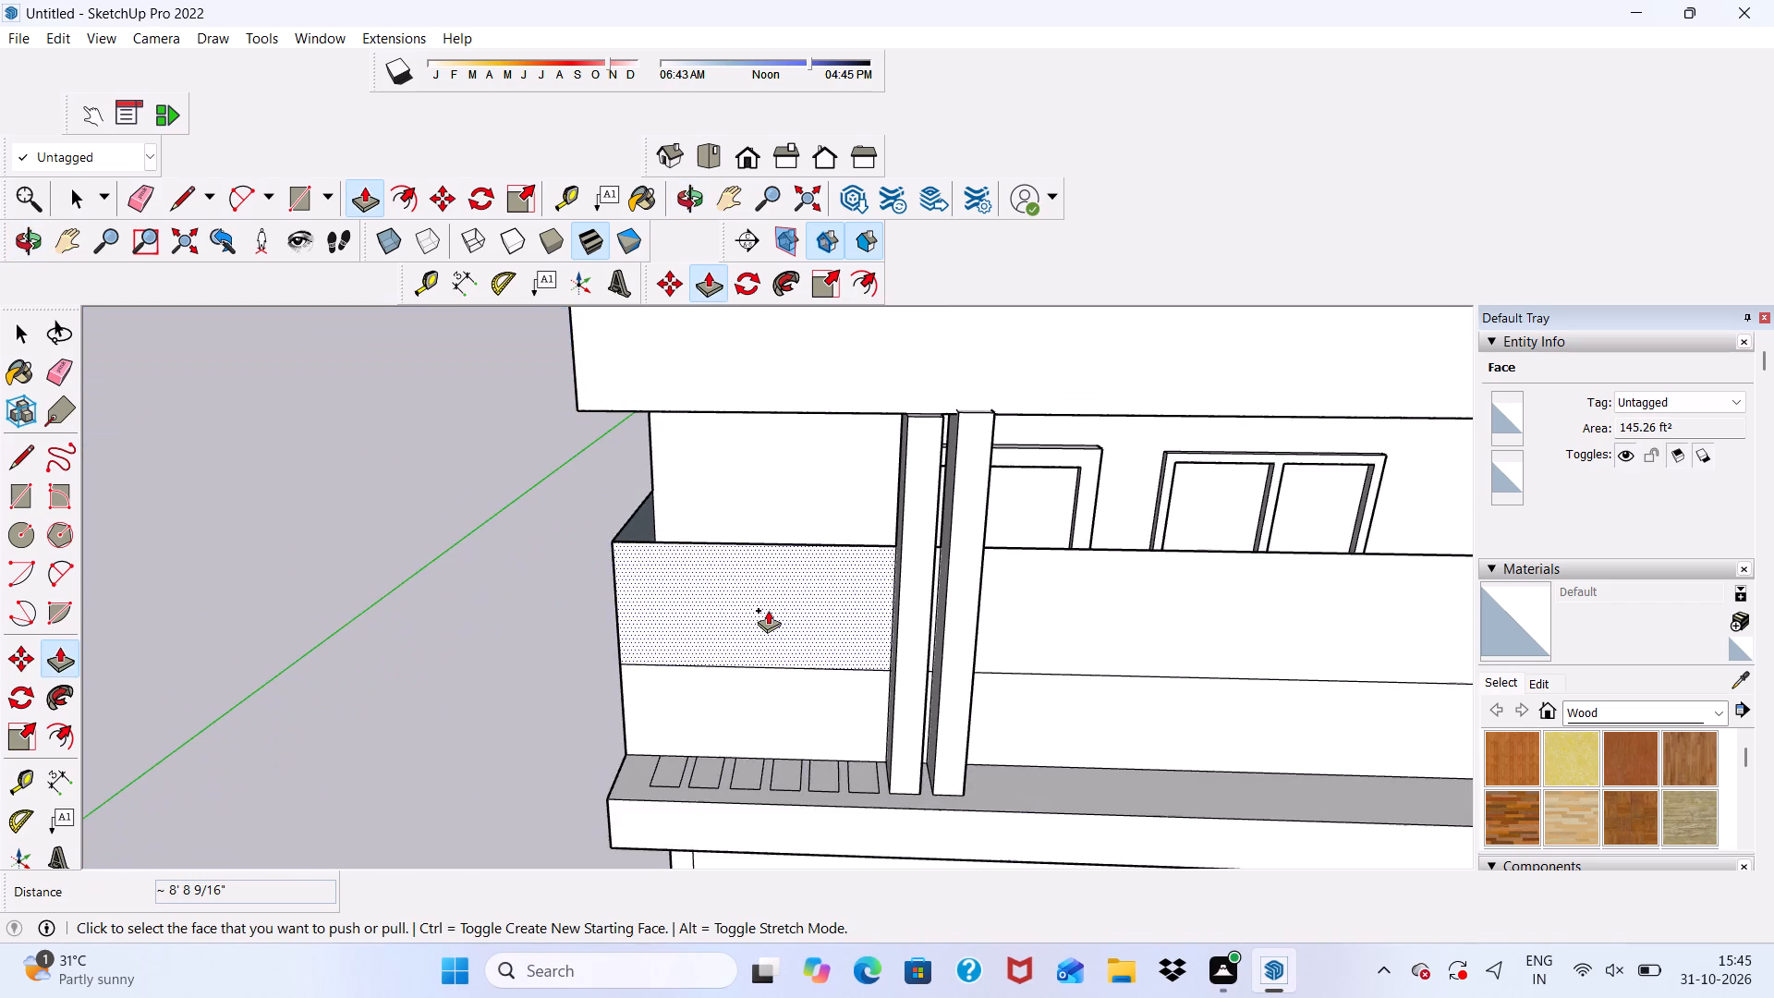
{"action": "scroll", "coordinate": [768, 594], "scroll_direction": "down", "scroll_amount": 5}
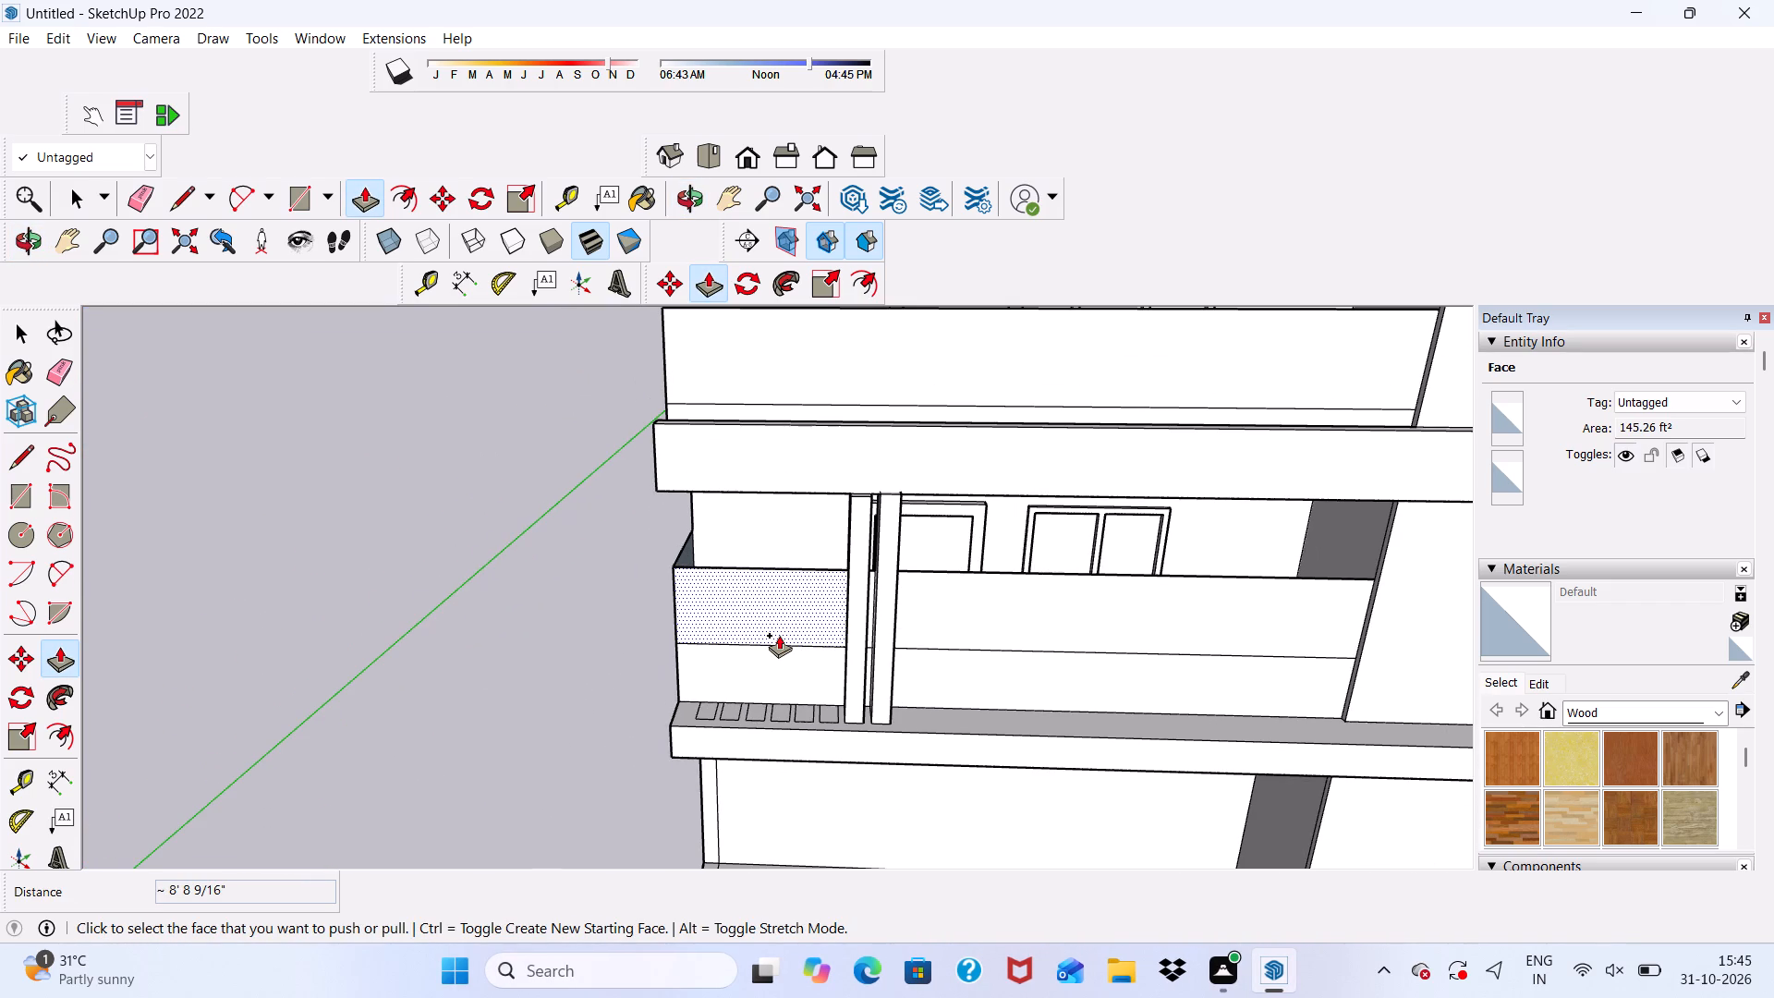
{"action": "key", "text": "space"}
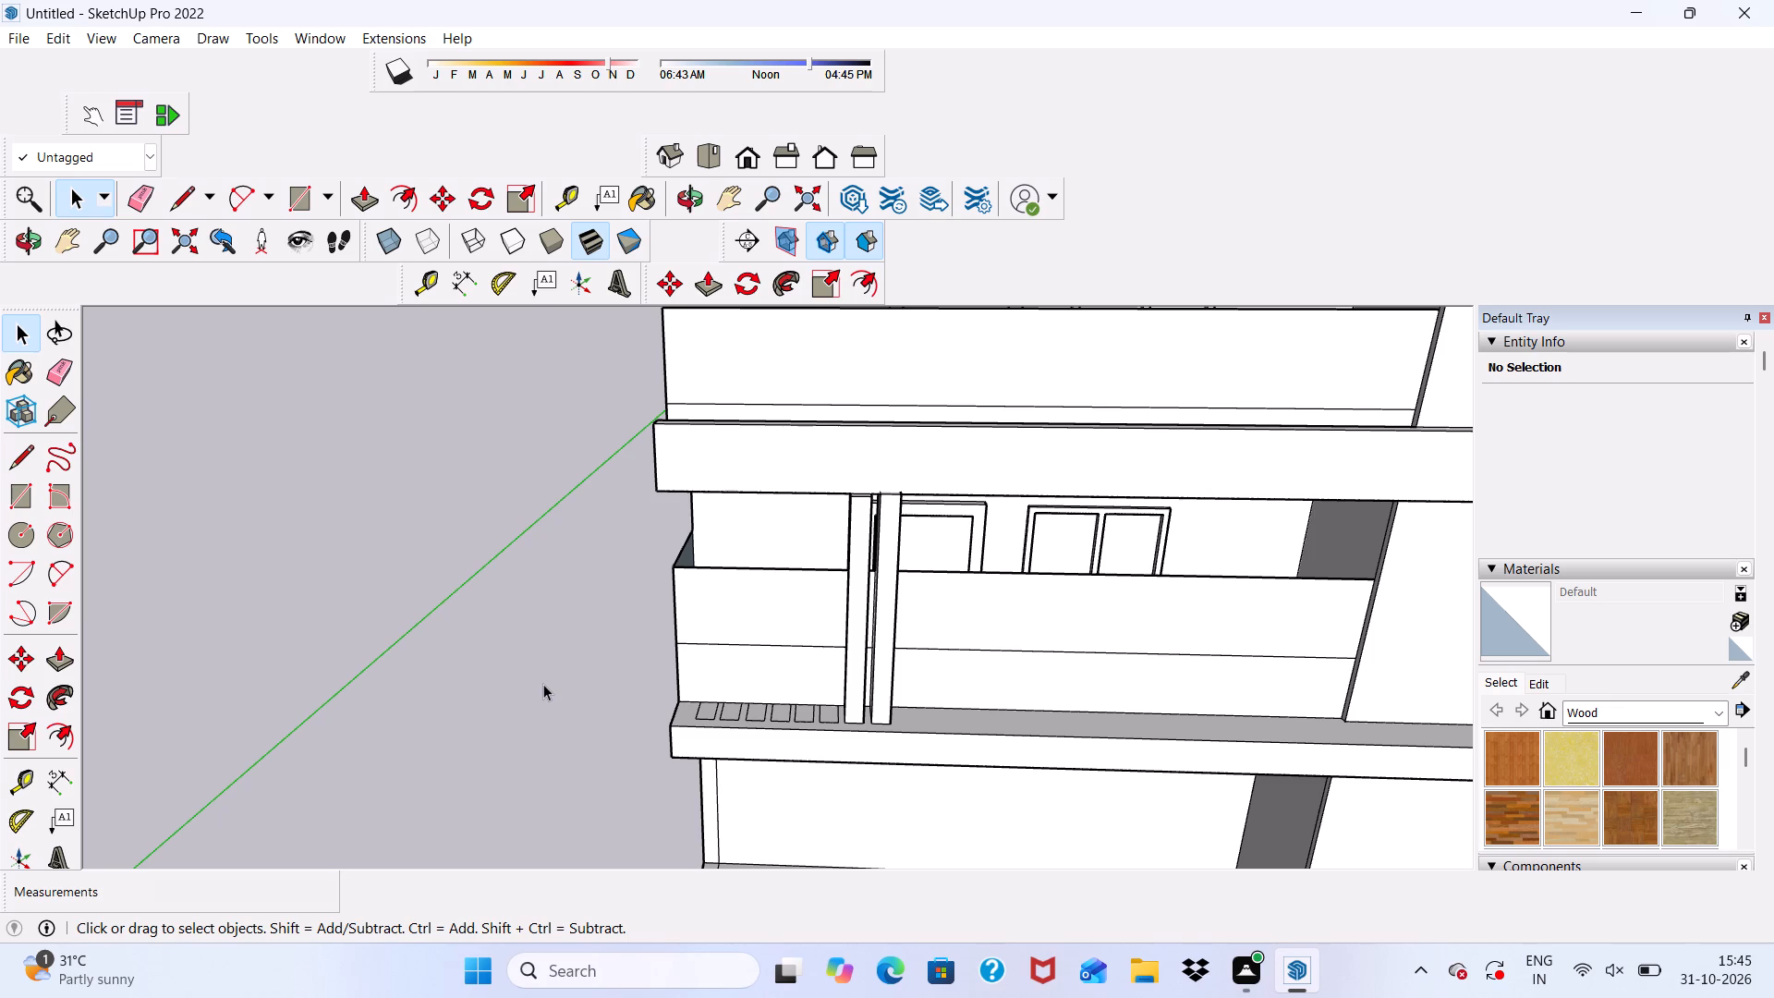
{"action": "scroll", "coordinate": [541, 724], "scroll_direction": "down", "scroll_amount": 5}
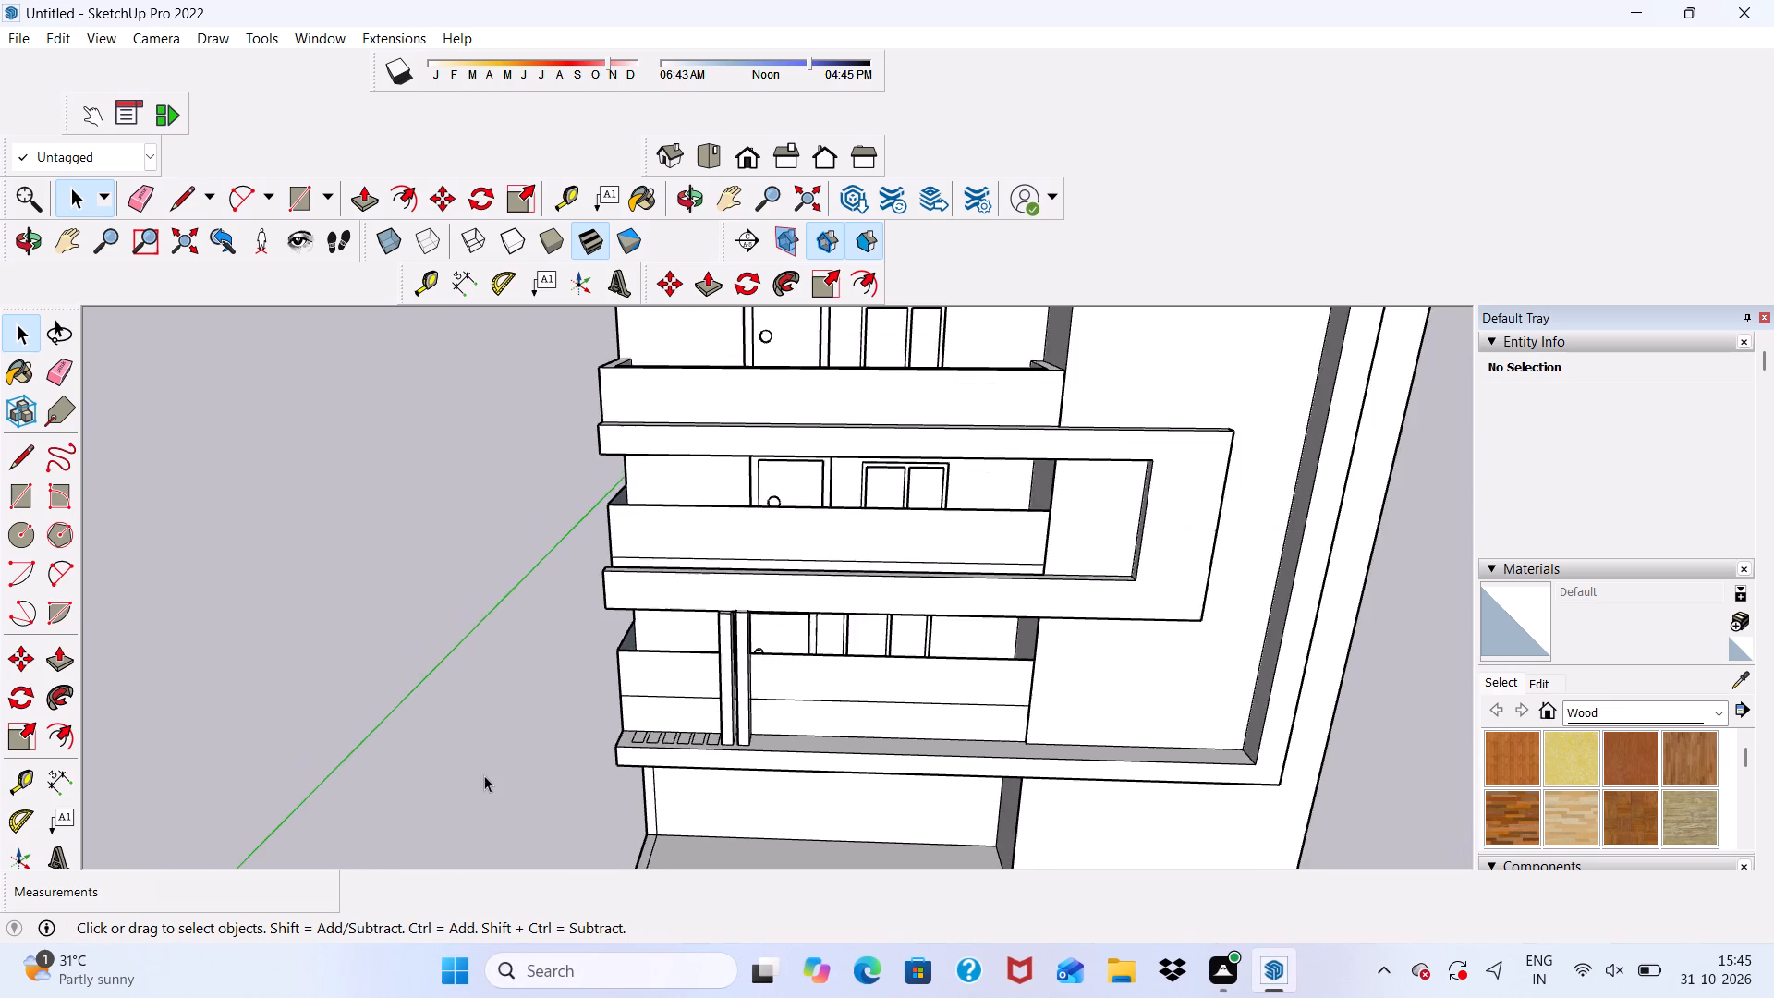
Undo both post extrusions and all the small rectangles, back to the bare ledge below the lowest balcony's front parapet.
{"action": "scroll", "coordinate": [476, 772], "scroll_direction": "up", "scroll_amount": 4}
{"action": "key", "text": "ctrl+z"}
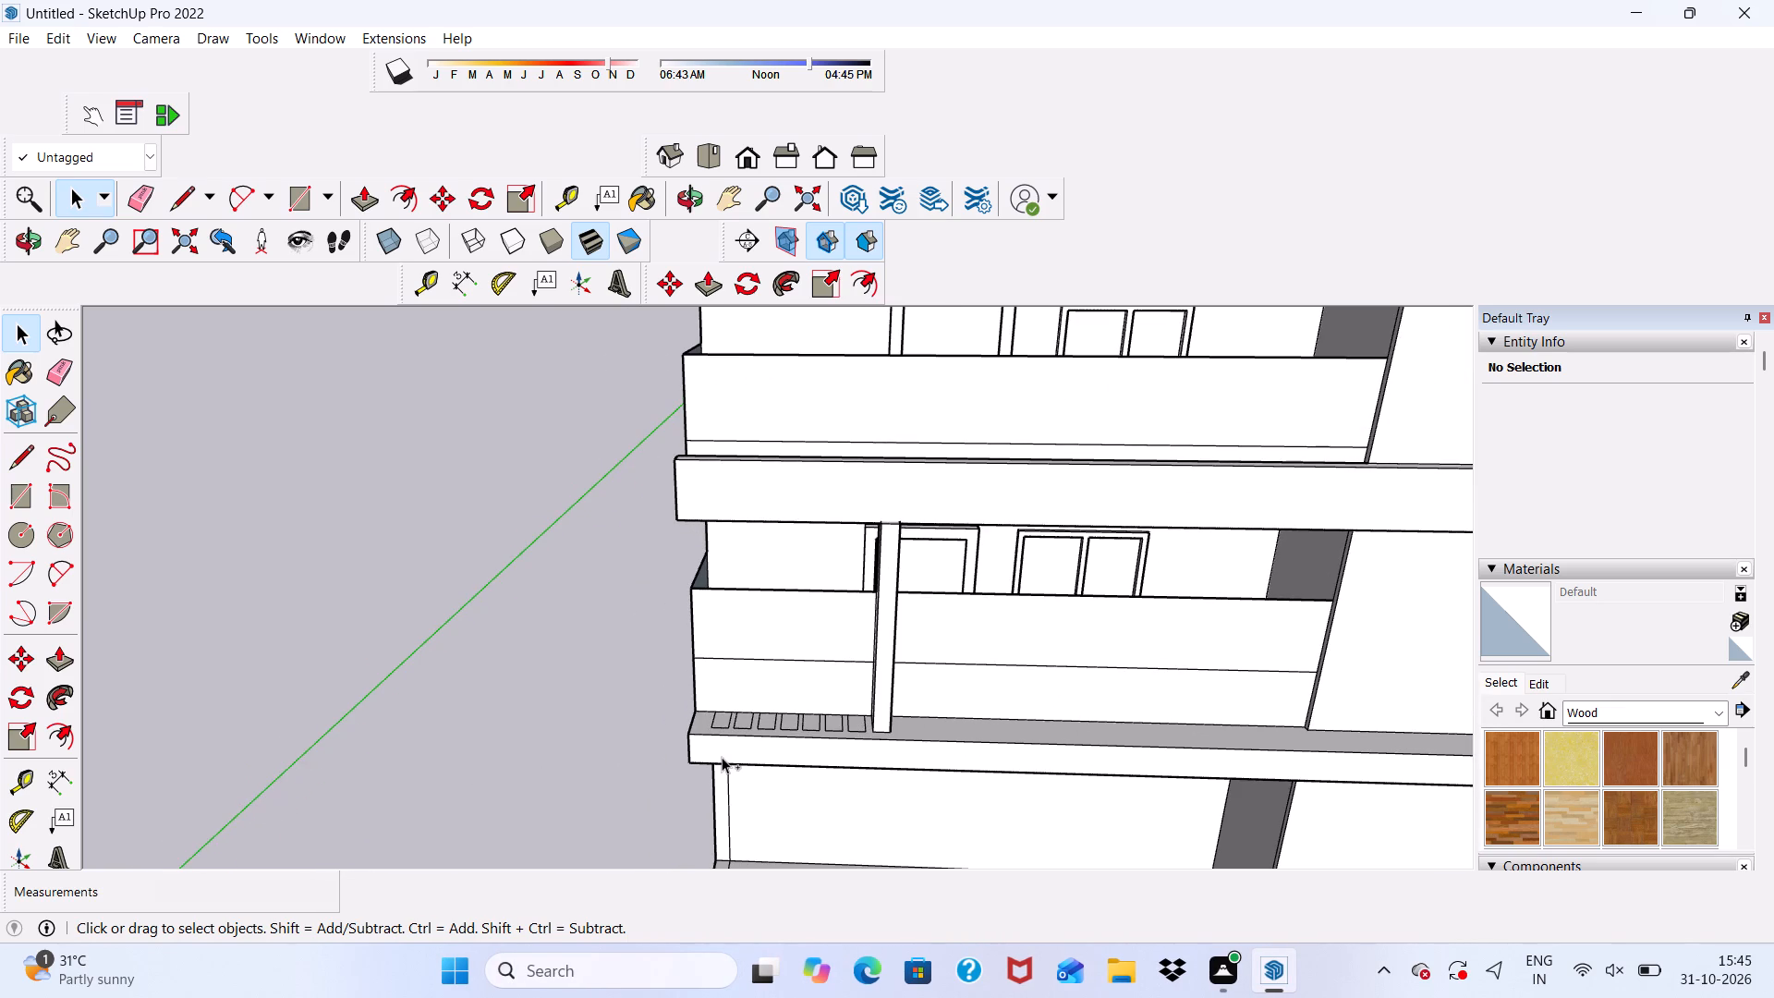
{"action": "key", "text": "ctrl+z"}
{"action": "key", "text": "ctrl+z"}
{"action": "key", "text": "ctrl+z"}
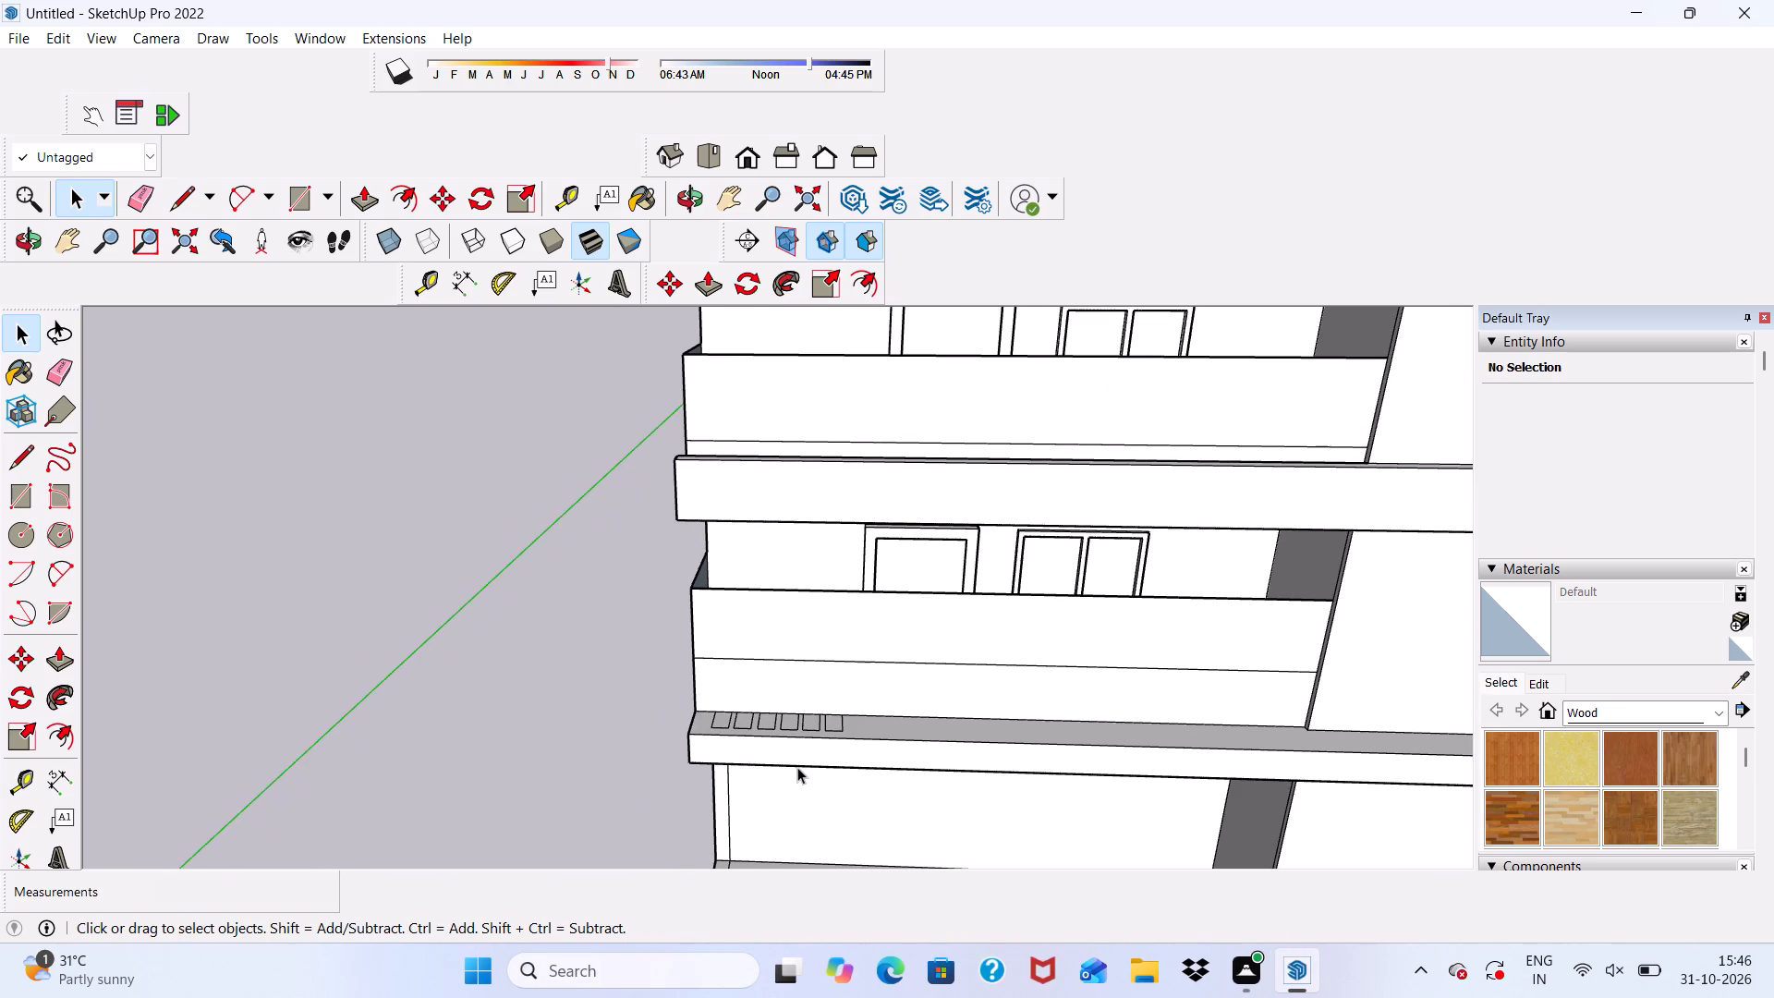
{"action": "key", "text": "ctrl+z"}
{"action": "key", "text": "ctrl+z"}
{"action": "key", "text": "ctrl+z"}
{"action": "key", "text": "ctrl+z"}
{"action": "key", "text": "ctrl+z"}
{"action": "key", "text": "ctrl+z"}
Start a new rectangle on the bare ledge near the open end of the lowest balcony's front parapet.
{"action": "key", "text": "space"}
{"action": "left_click", "coordinate": [10, 501]}
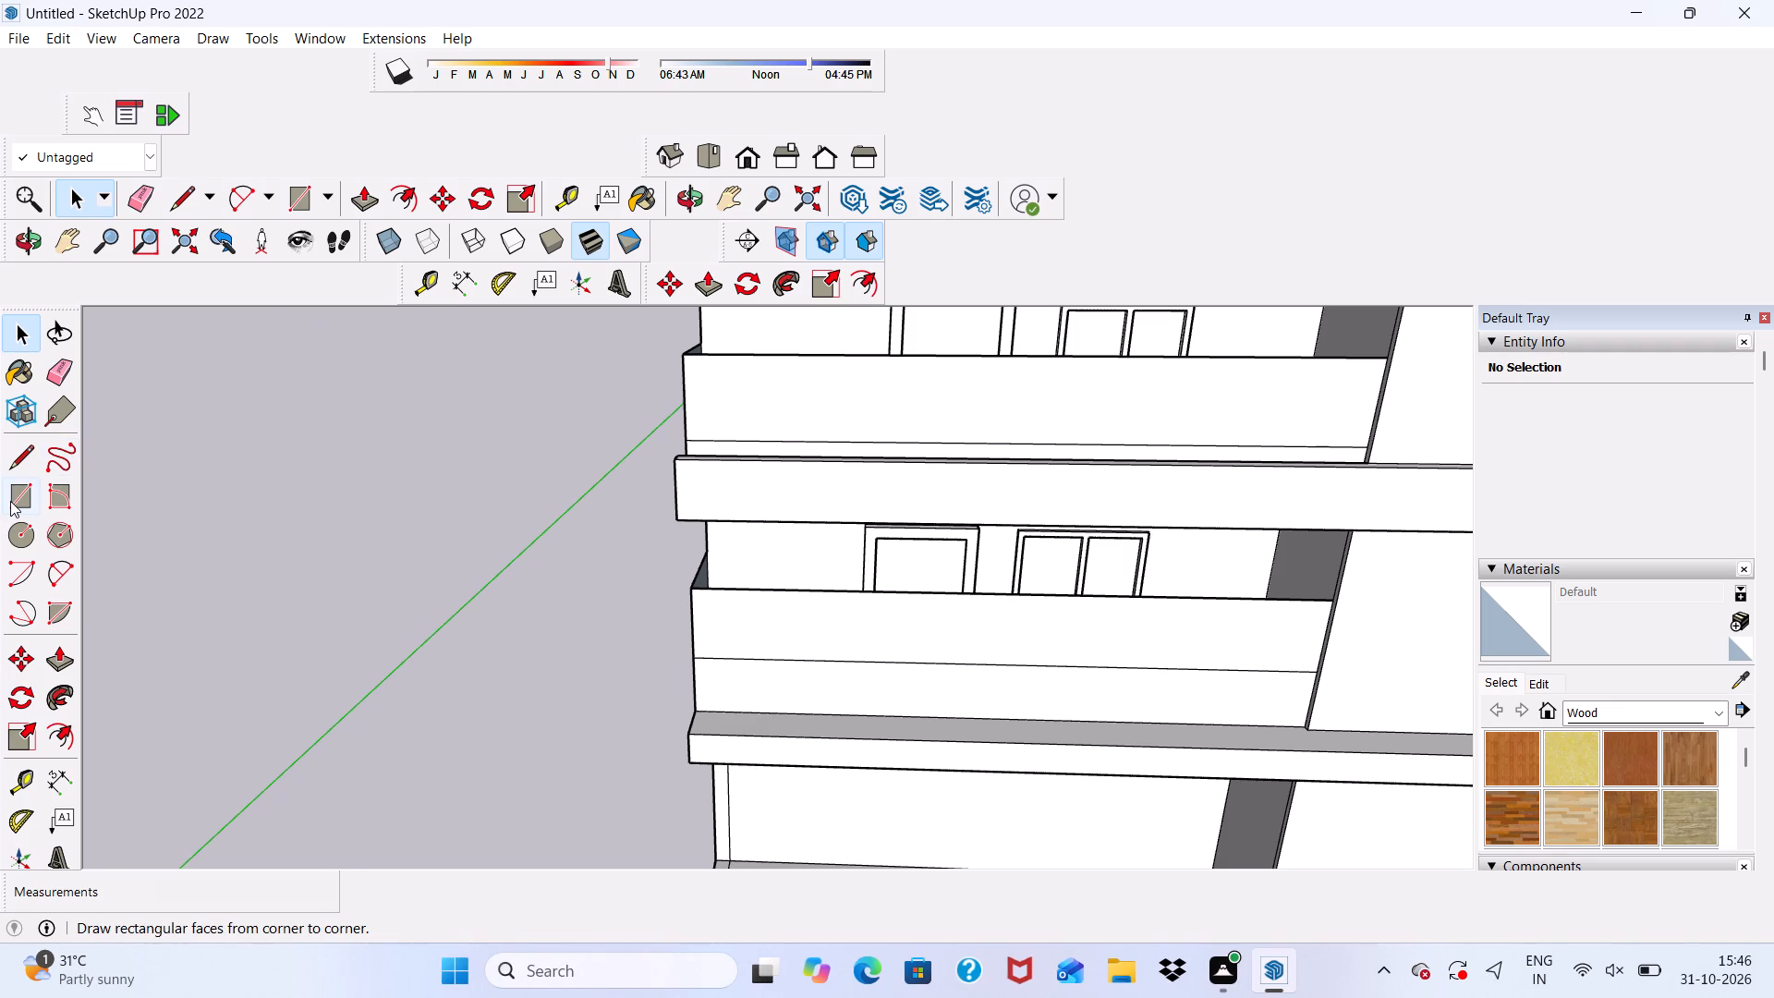
{"action": "middle_click_drag", "start_coordinate": [877, 674], "coordinate": [875, 784]}
{"action": "scroll", "coordinate": [648, 813], "scroll_direction": "up", "scroll_amount": 4}
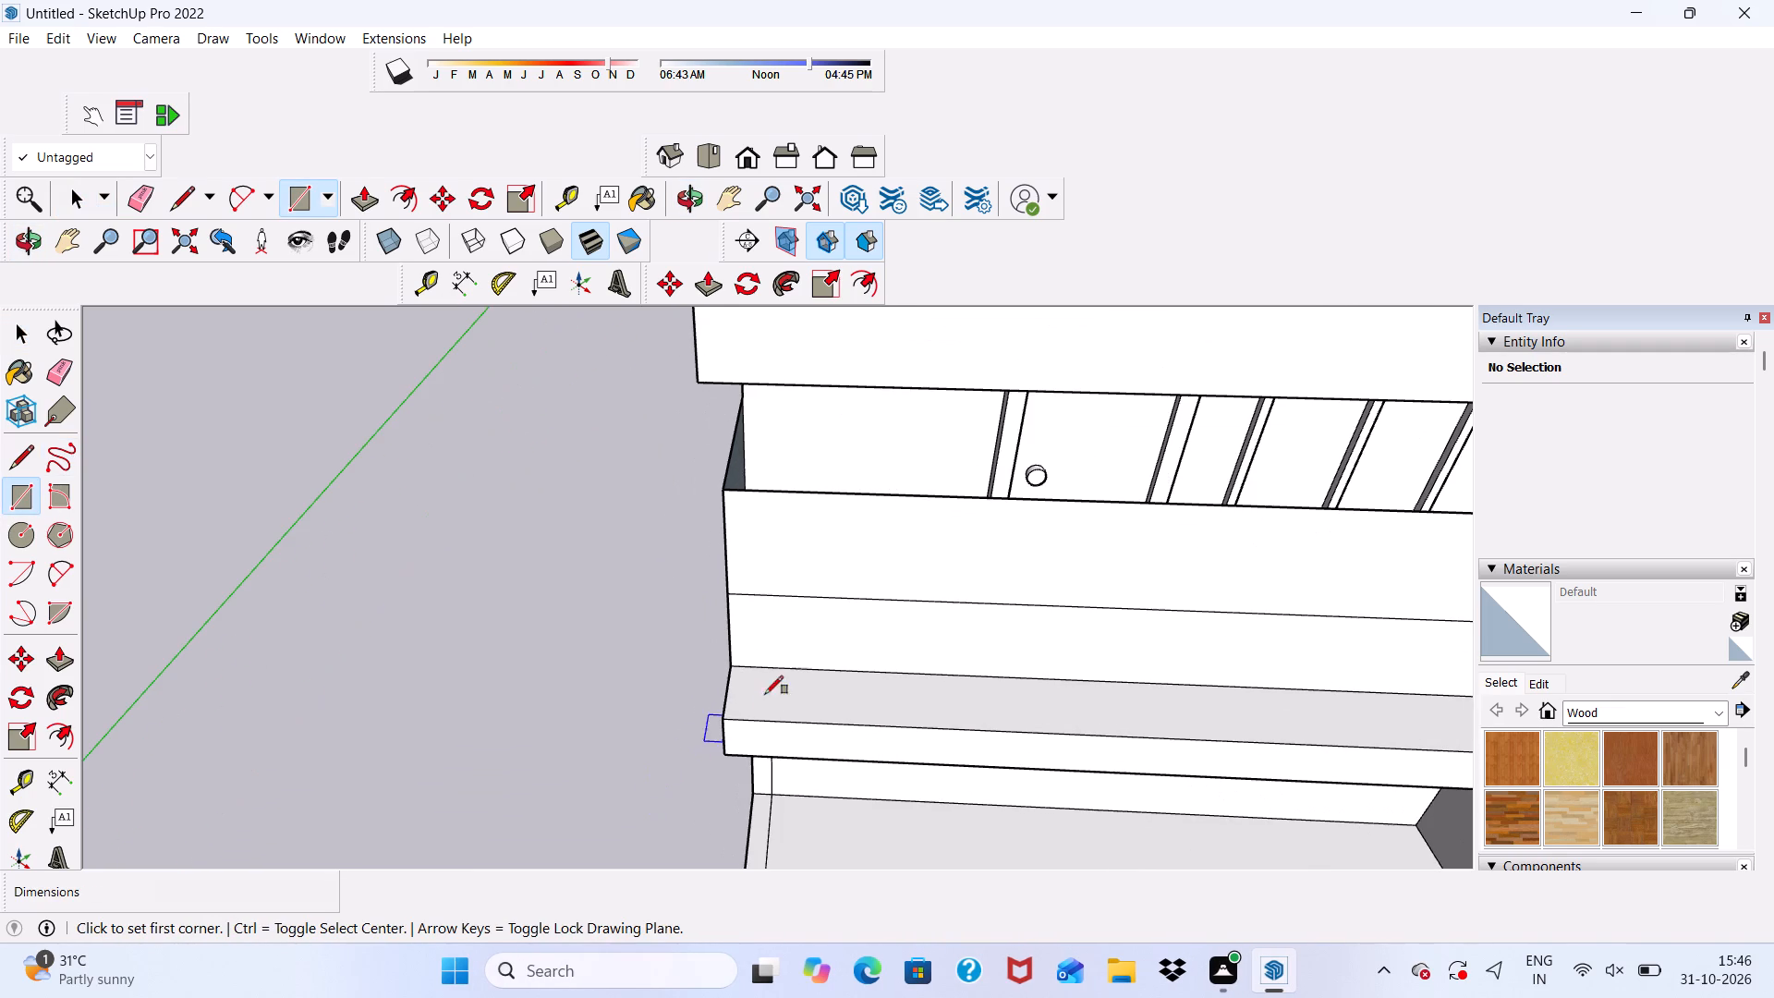
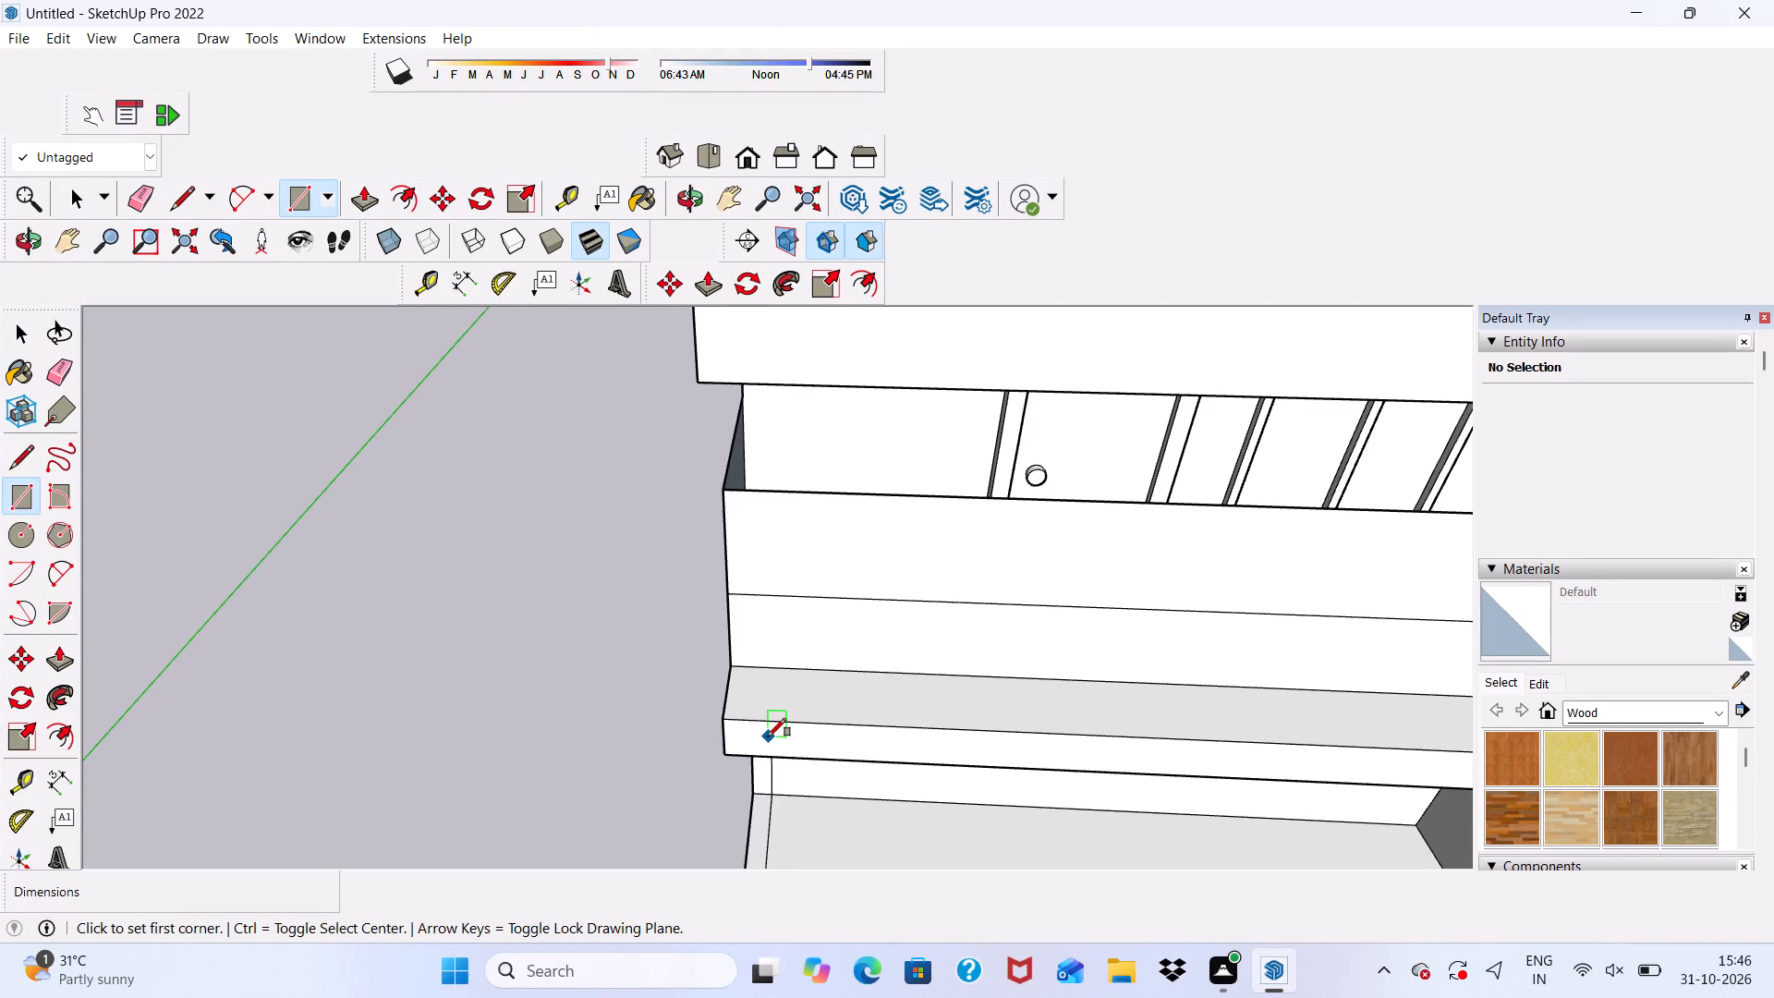
Draw a rectangle about 5" by 1' 6 1/2" on the ledge against the parapet, near its open end.
{"action": "scroll", "coordinate": [767, 735], "scroll_direction": "up", "scroll_amount": 4}
{"action": "scroll", "coordinate": [758, 638], "scroll_direction": "up", "scroll_amount": 7}
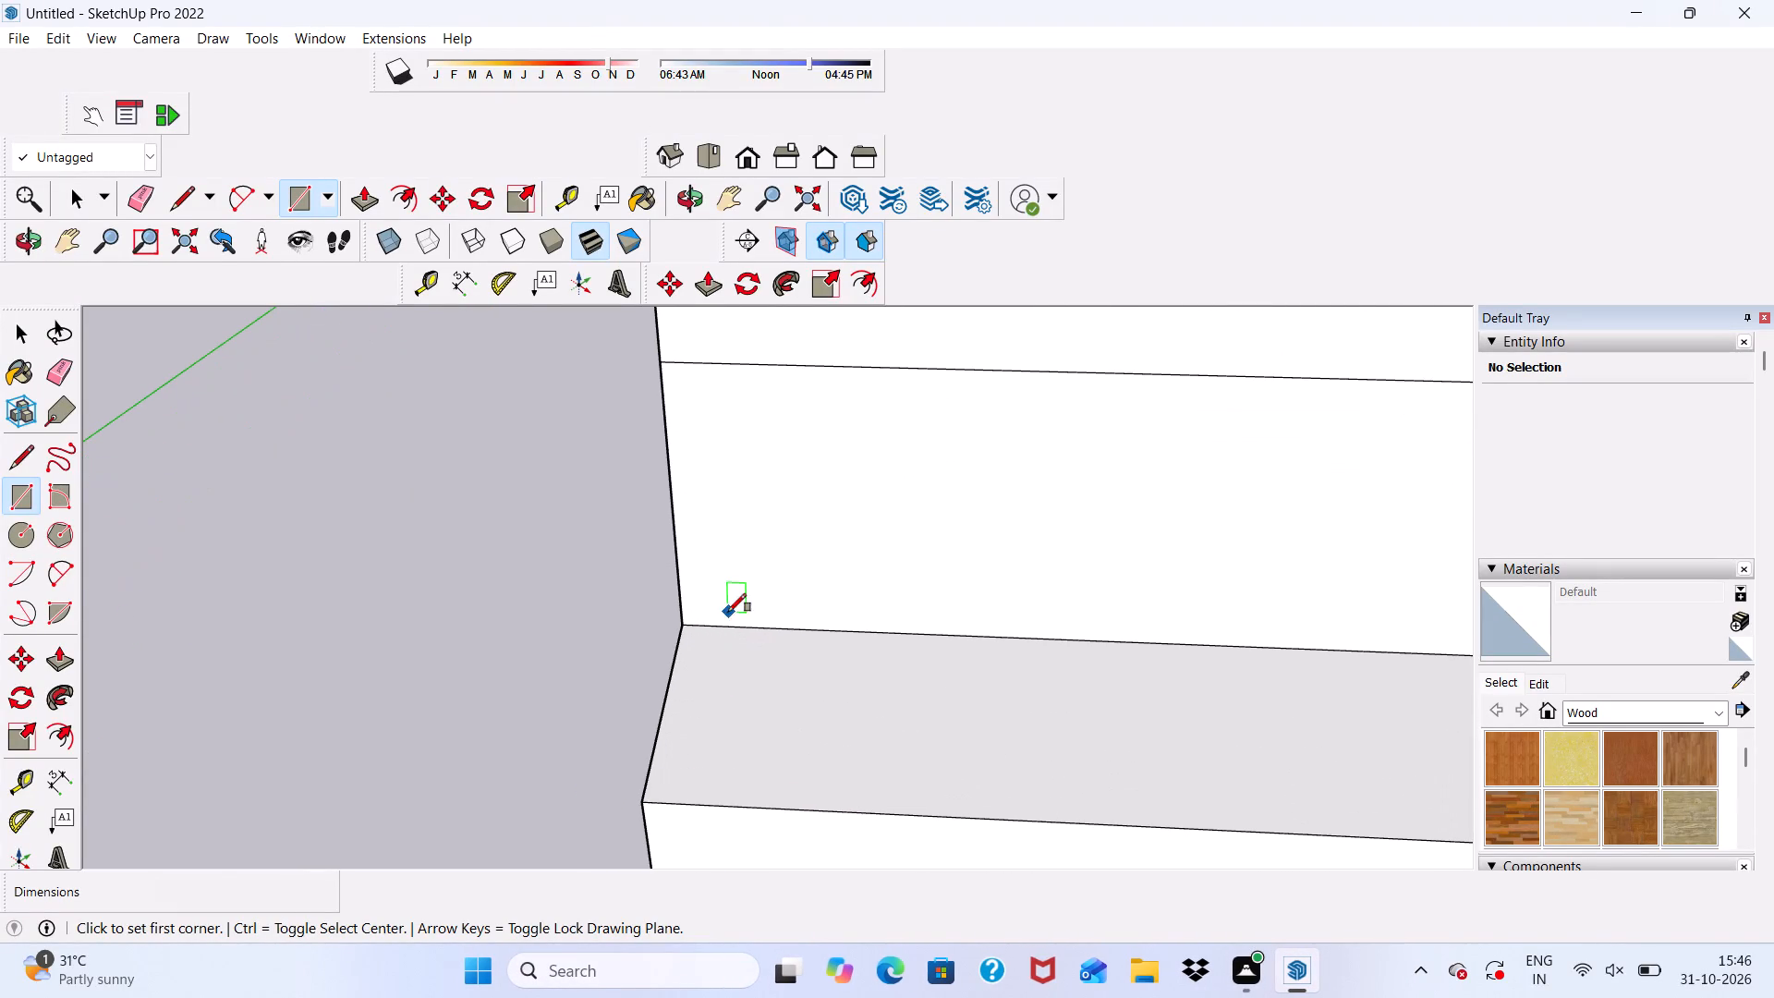
{"action": "left_click", "coordinate": [716, 629]}
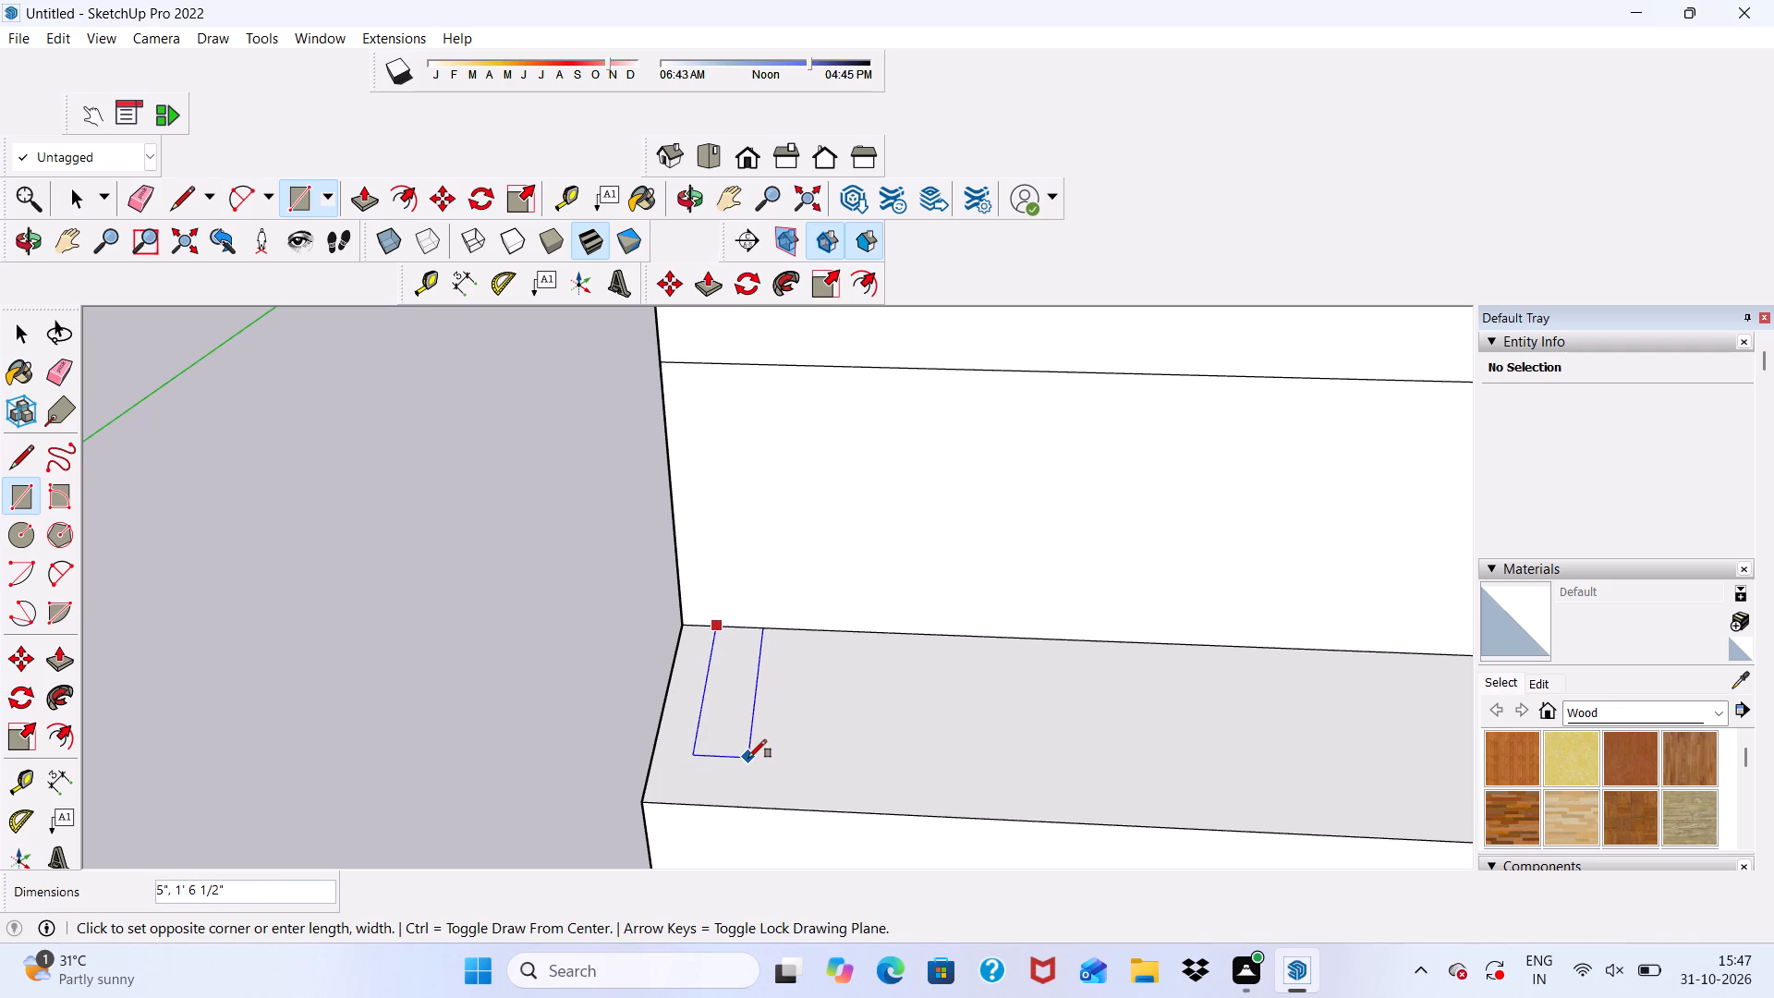
{"action": "left_click", "coordinate": [748, 758]}
{"action": "key", "text": "space"}
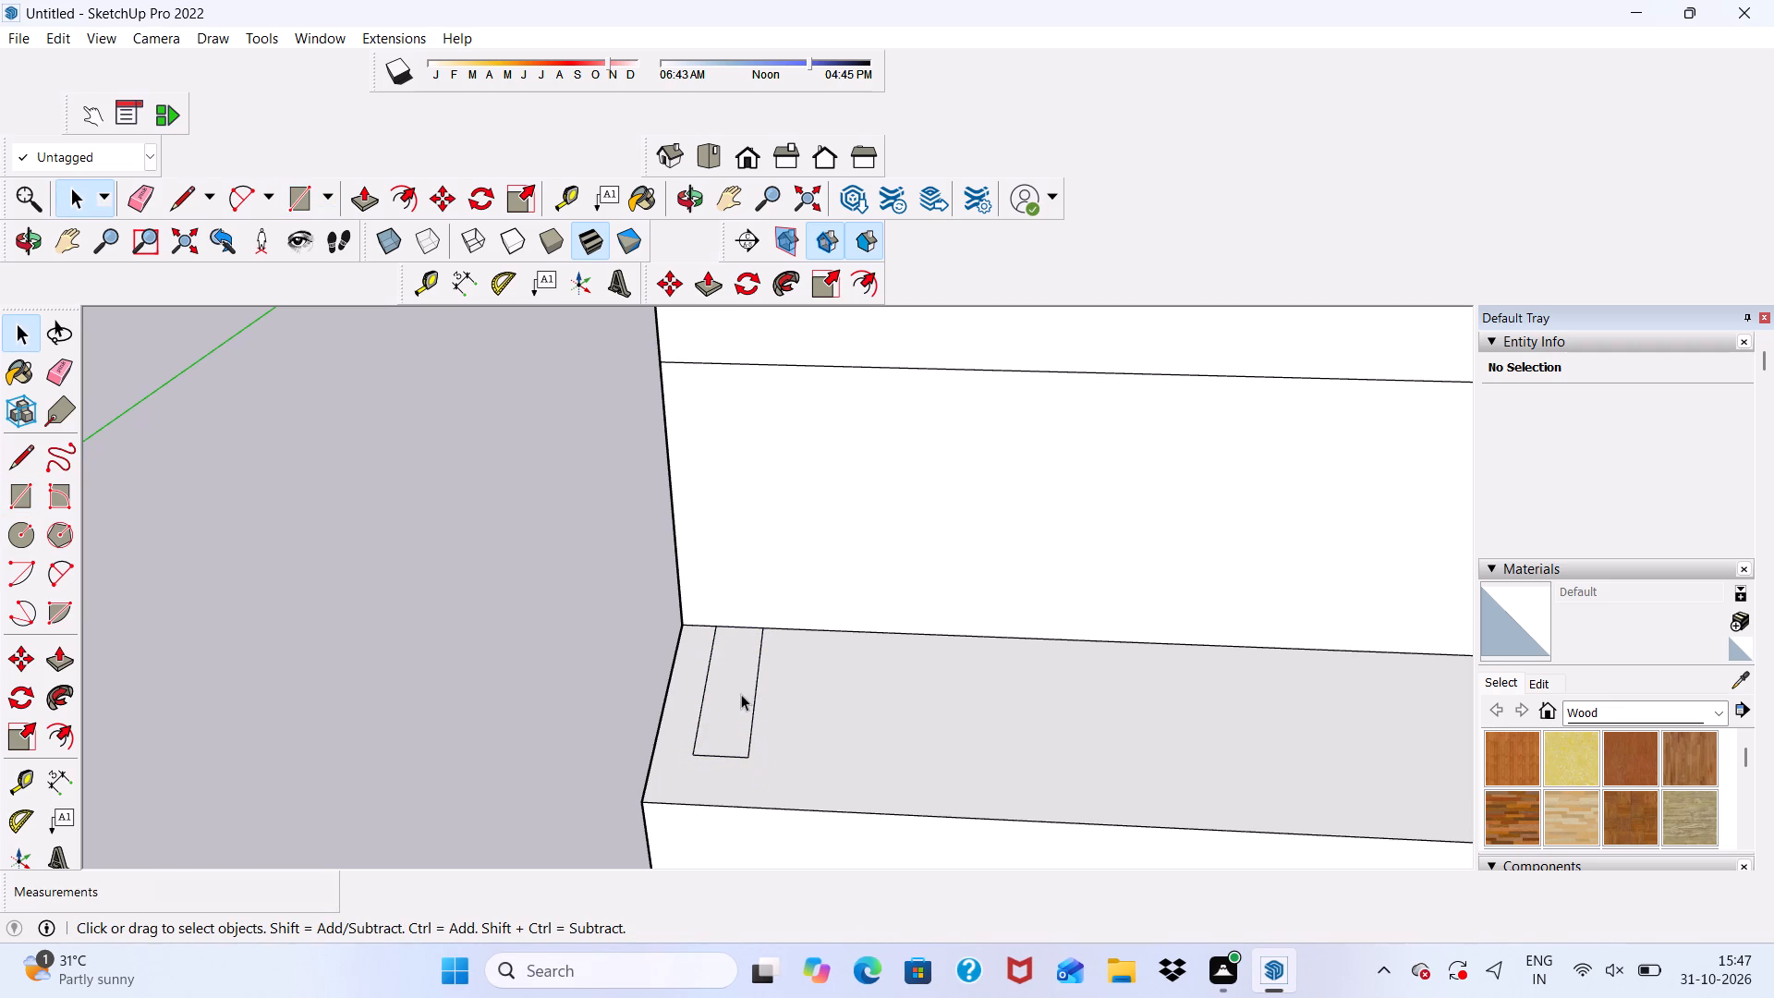
Copy the rectangle along the ledge at about 6 7/16" spacing and multiply it to eight copies.
{"action": "double_click", "coordinate": [739, 694]}
{"action": "left_click", "coordinate": [661, 279]}
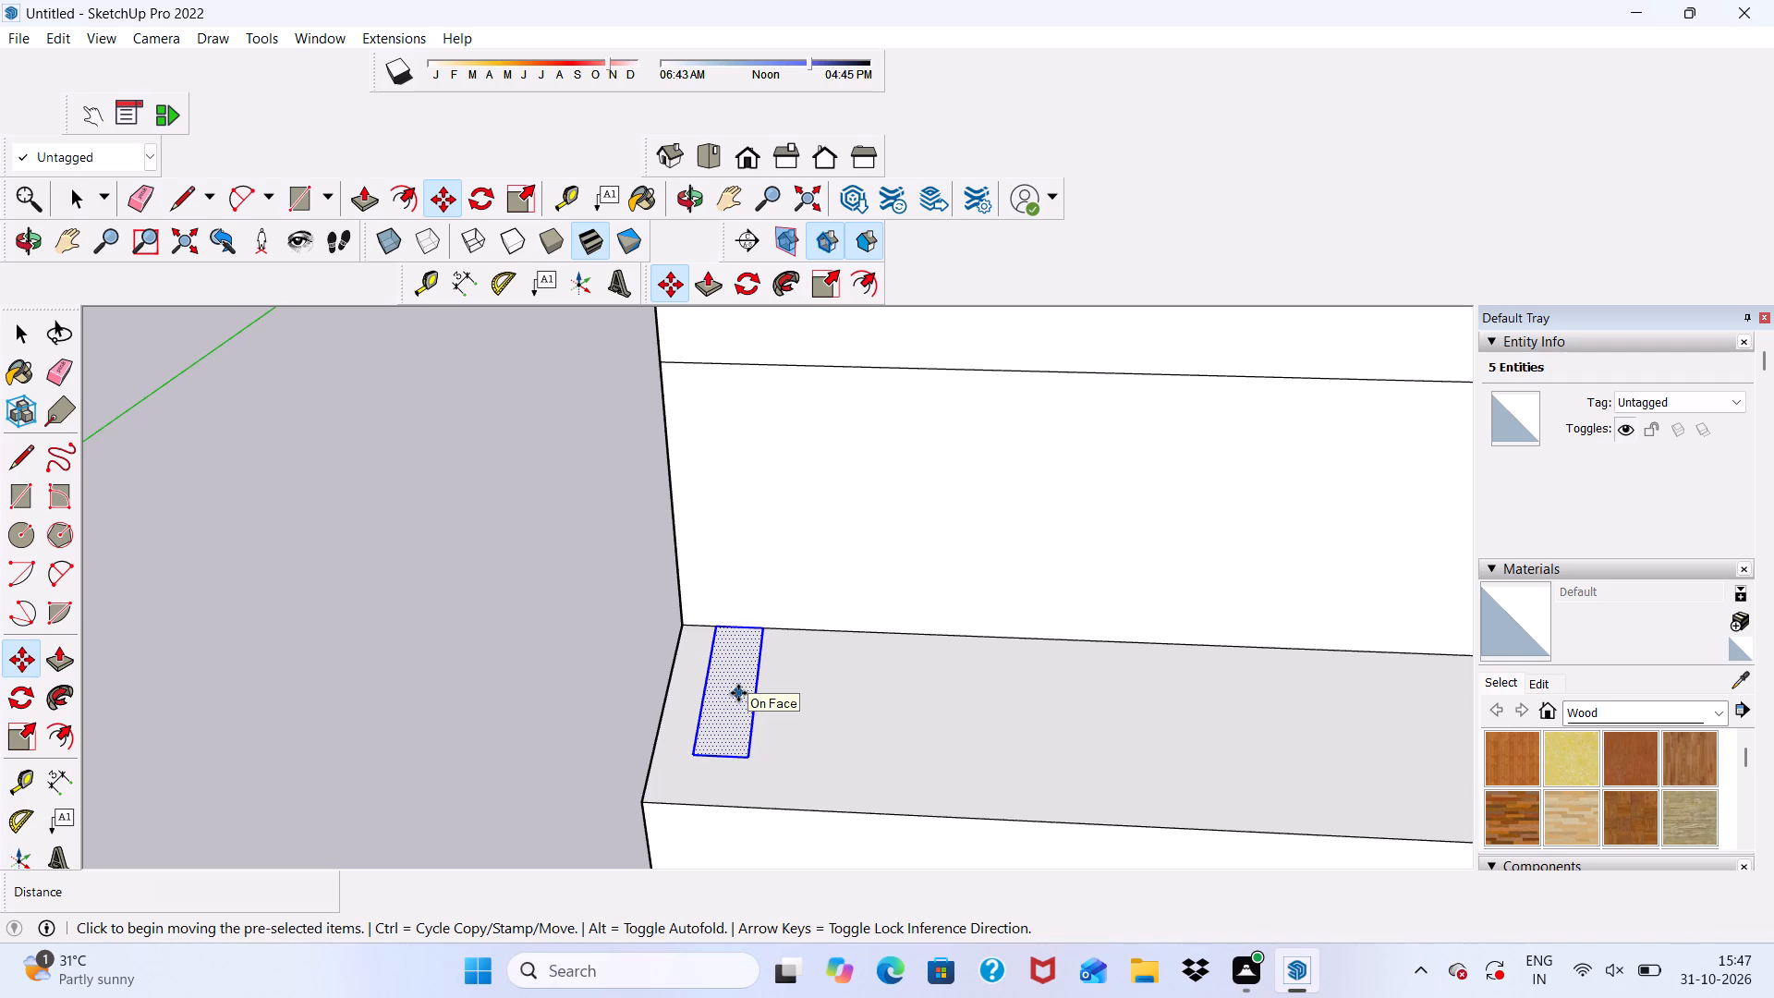
{"action": "left_click", "coordinate": [754, 689]}
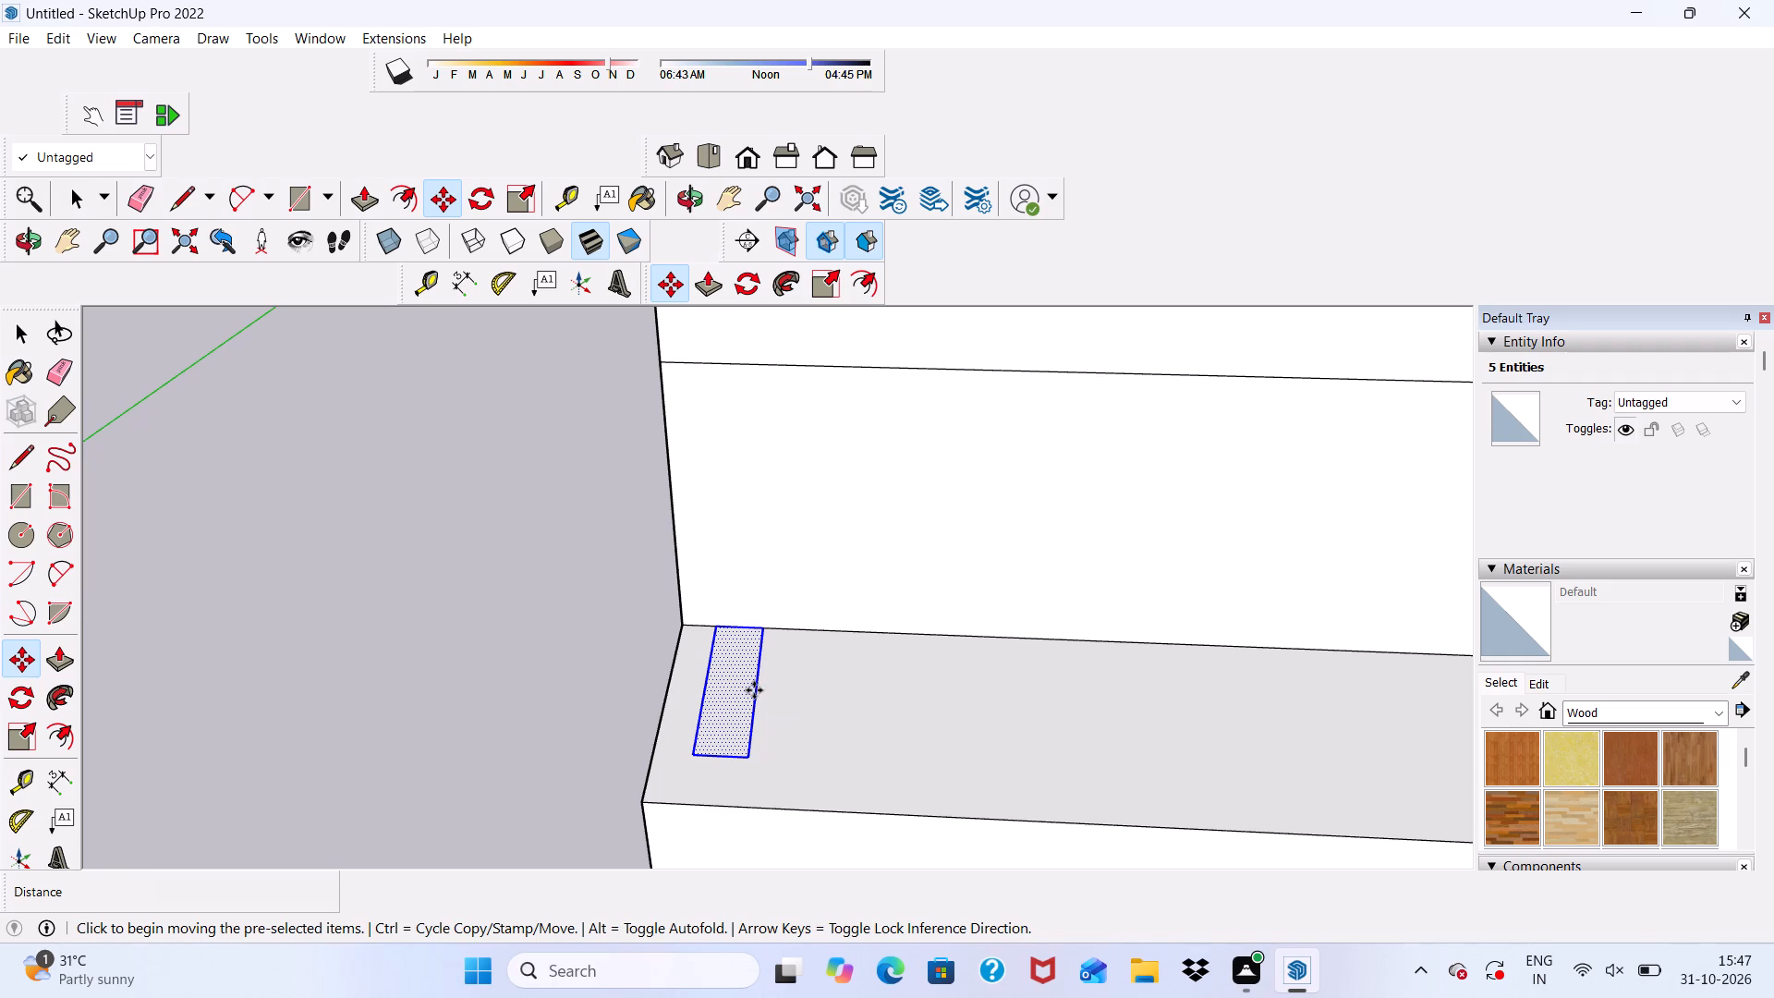
{"action": "left_click", "coordinate": [821, 687]}
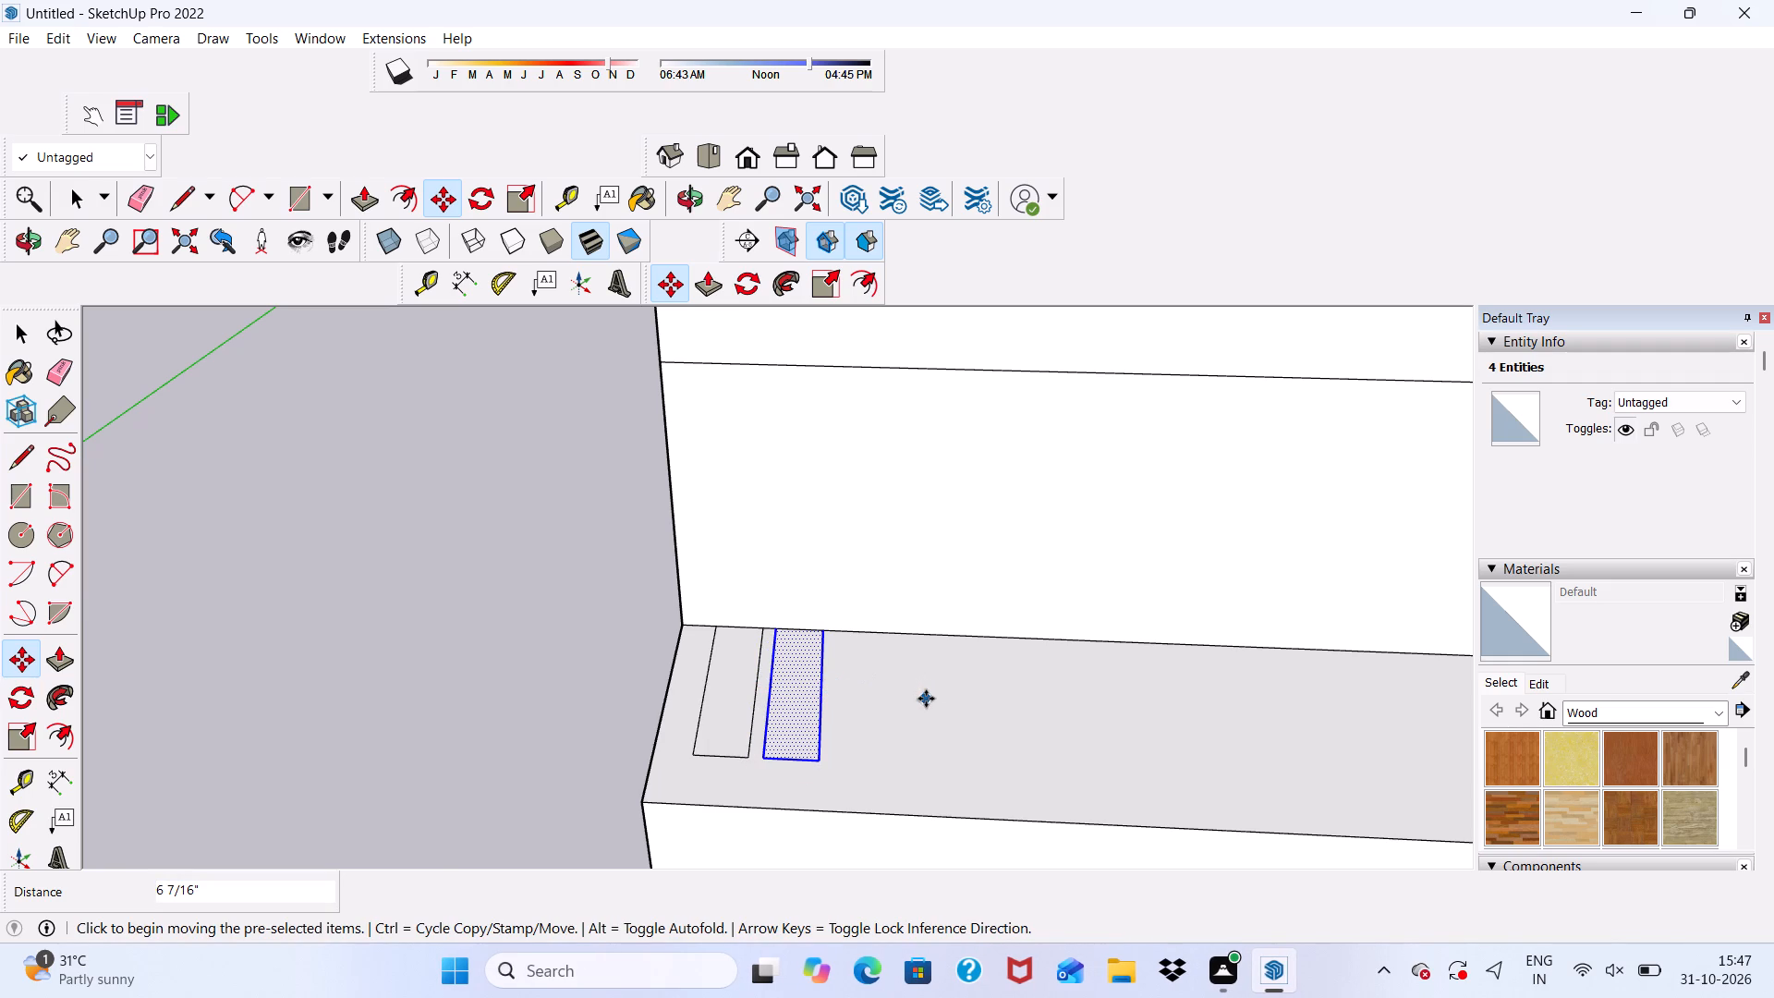
{"action": "key", "text": "shift+asterisk"}
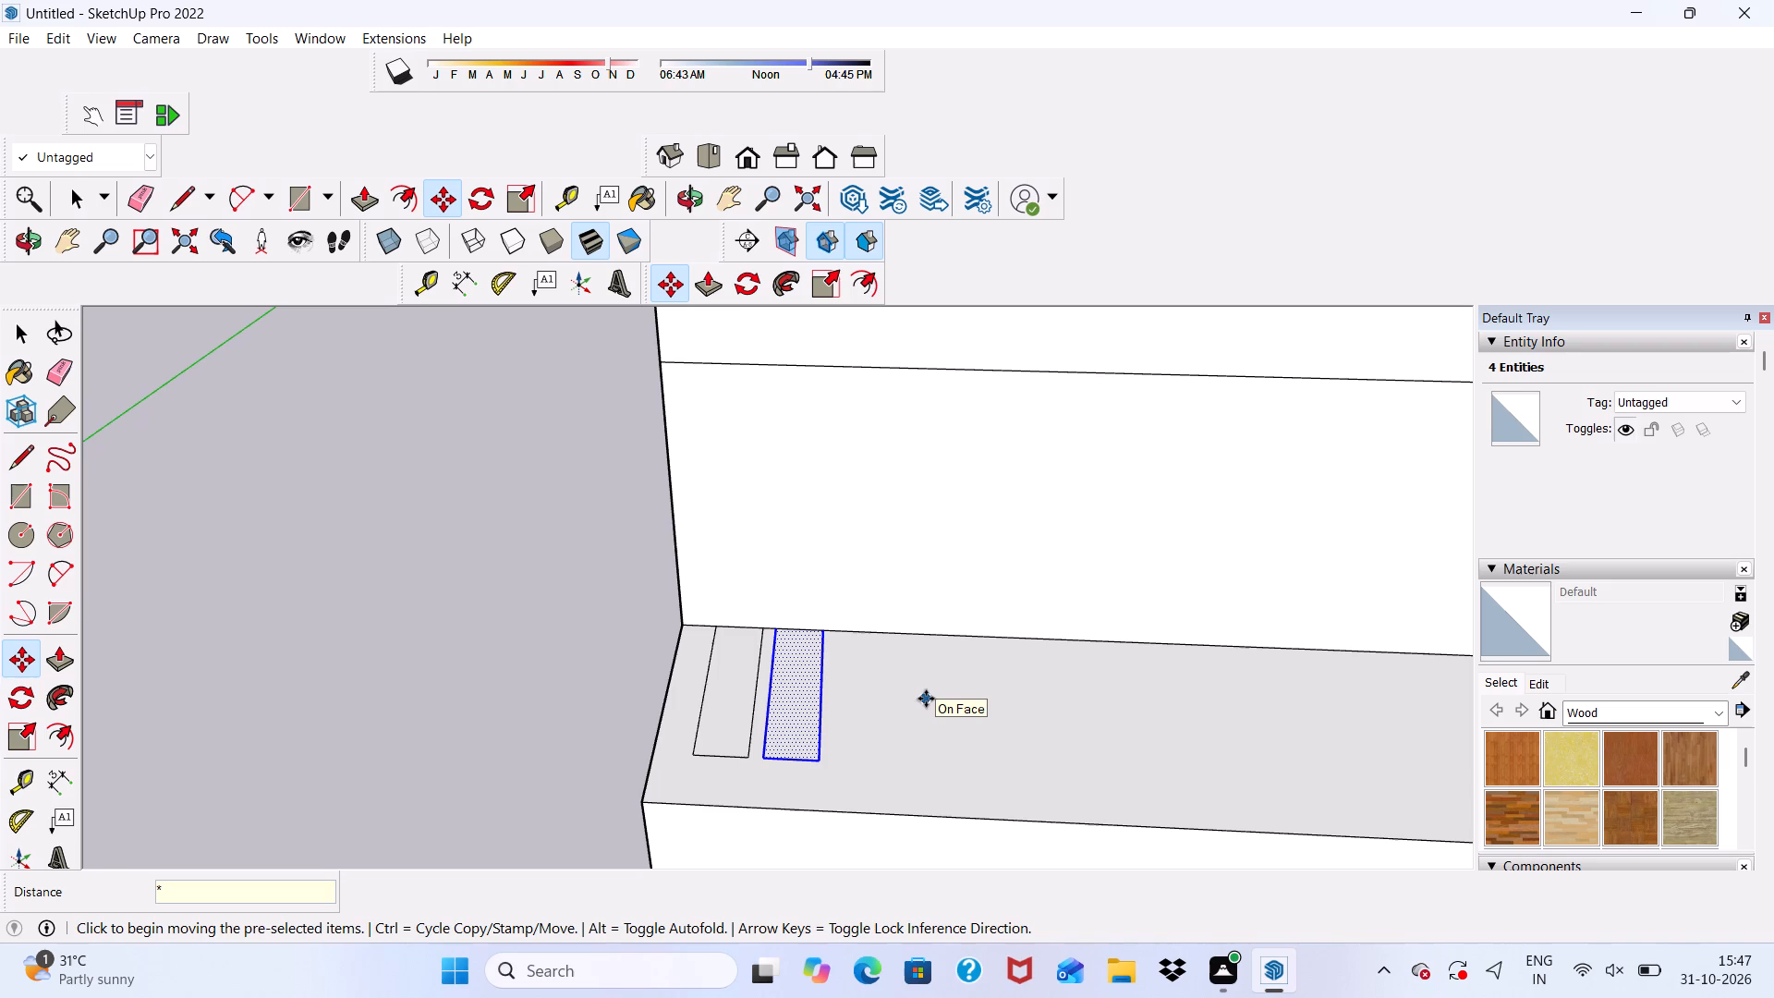
{"action": "key", "text": "8"}
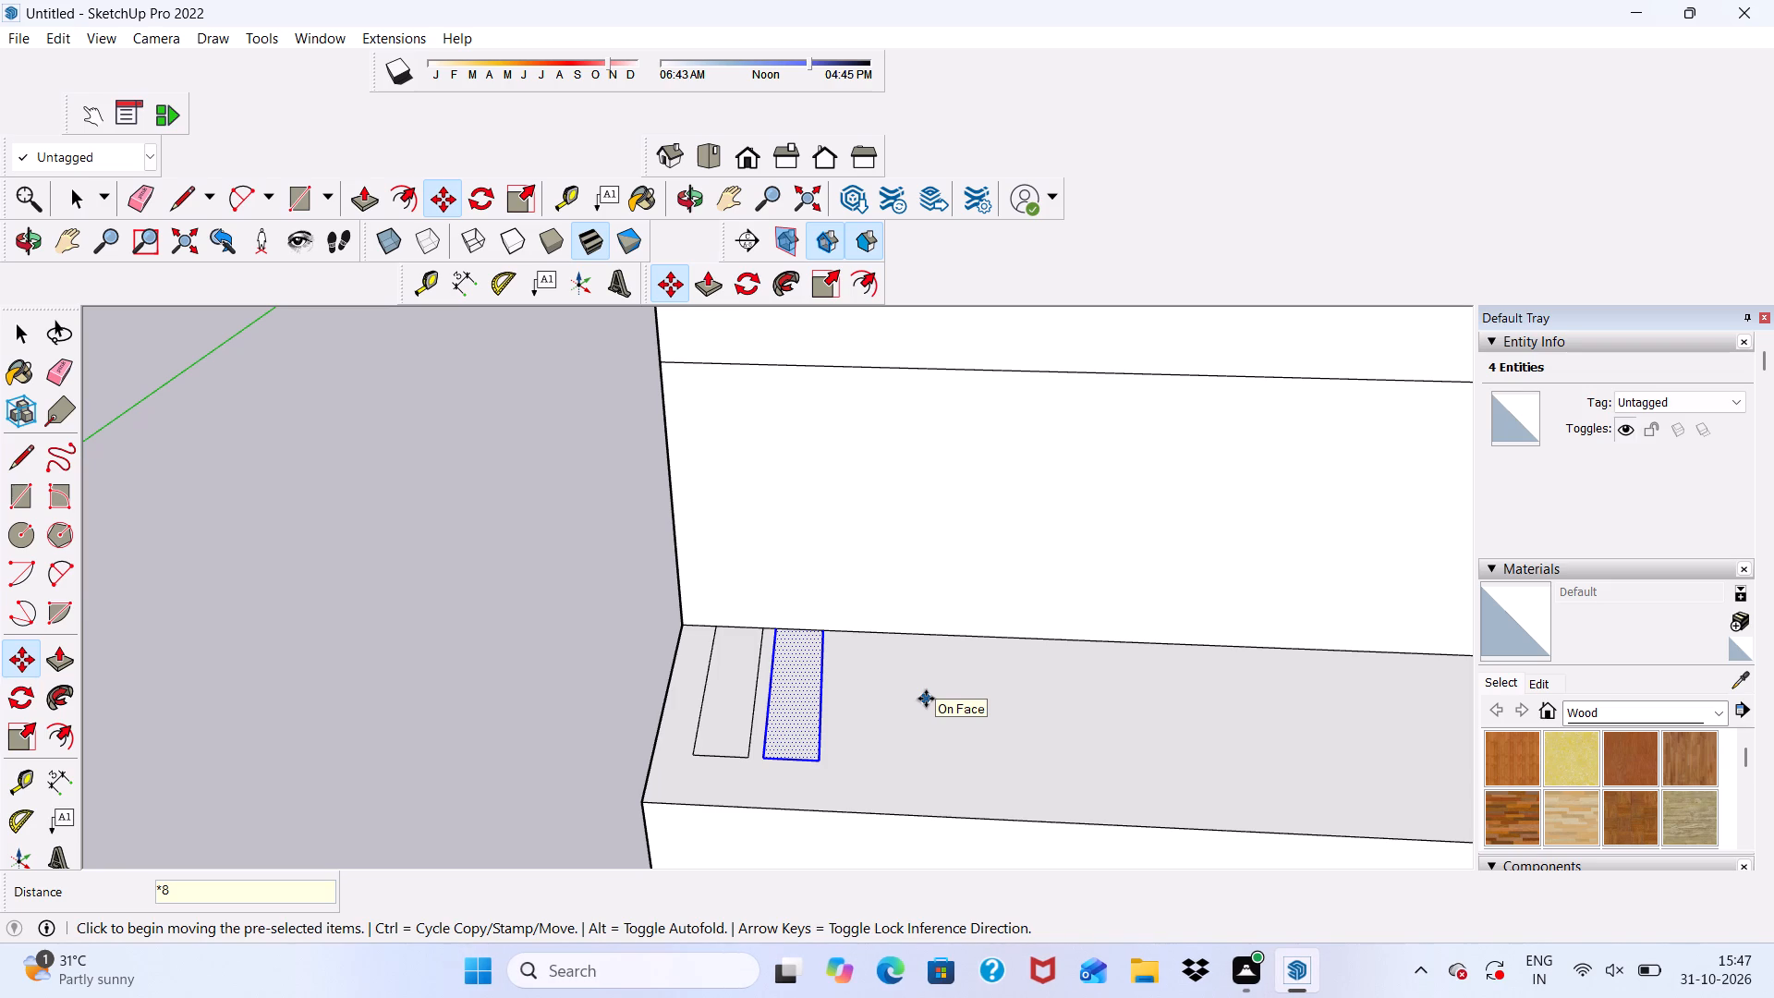
{"action": "key", "text": "Return"}
{"action": "key", "text": "space"}
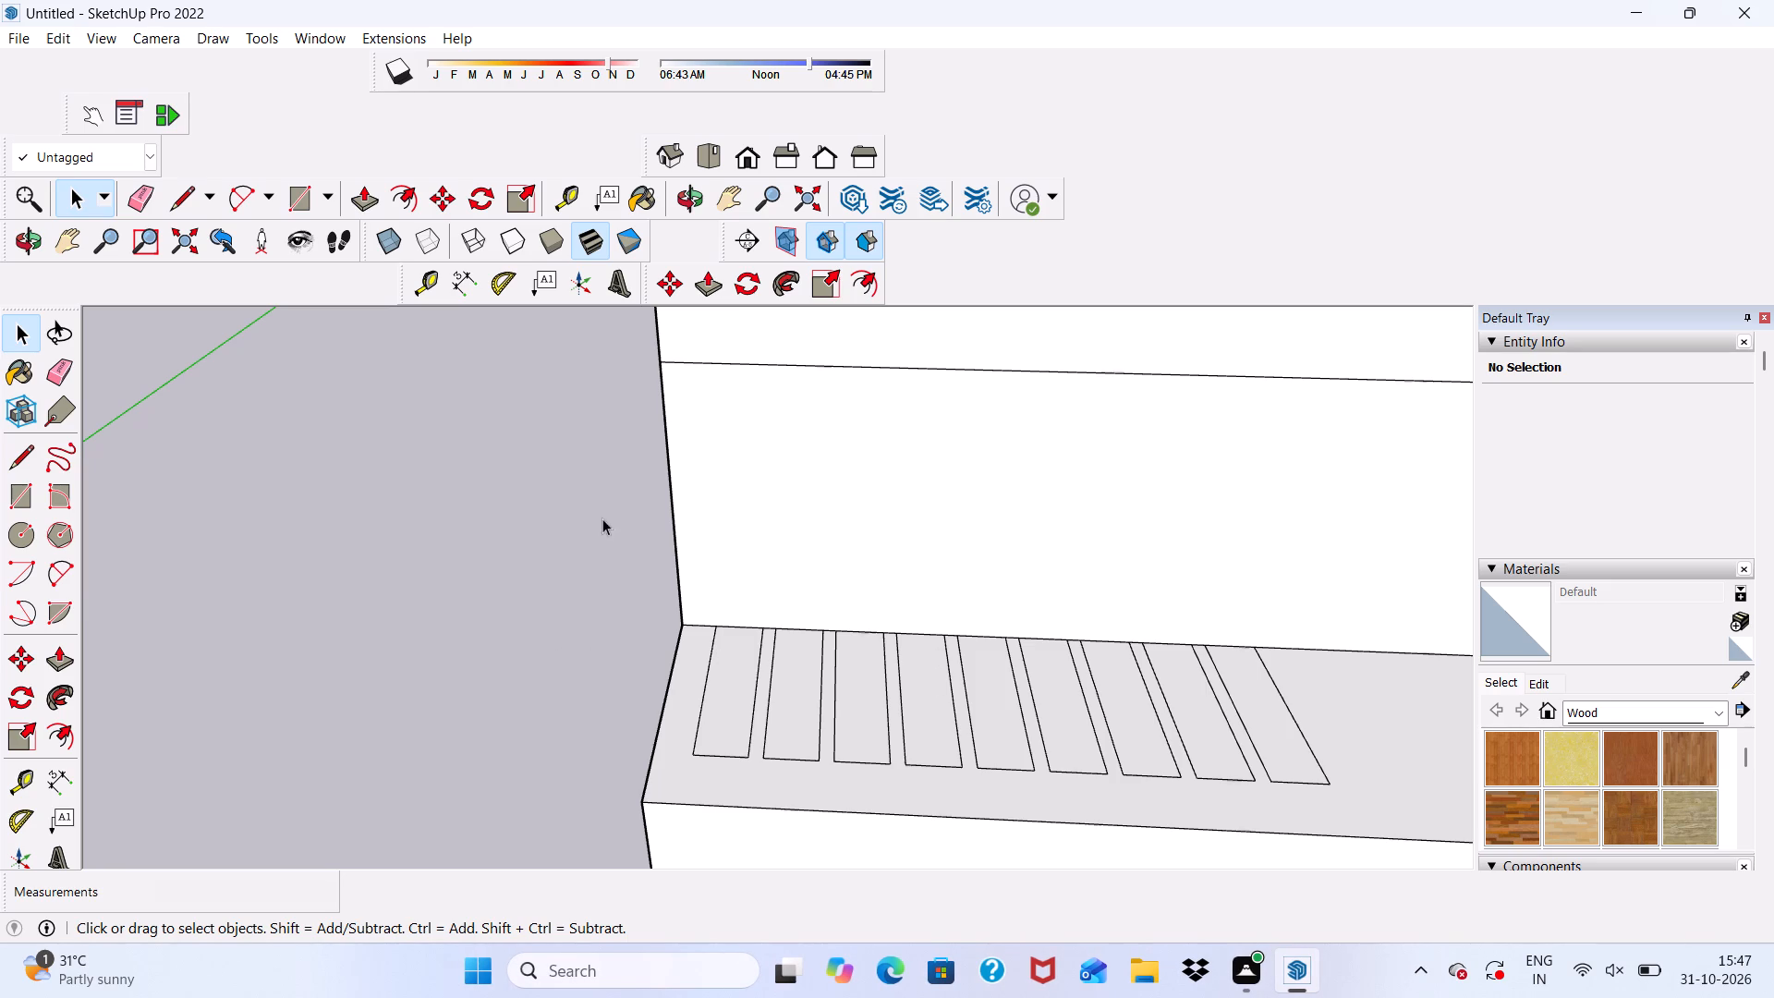
Push/Pull the first ledge rectangle, nearest the open end, up about 8' 8 9/16" to the projecting band above.
{"action": "left_click", "coordinate": [695, 275]}
{"action": "scroll", "coordinate": [718, 732], "scroll_direction": "up", "scroll_amount": 1}
{"action": "left_click", "coordinate": [720, 732]}
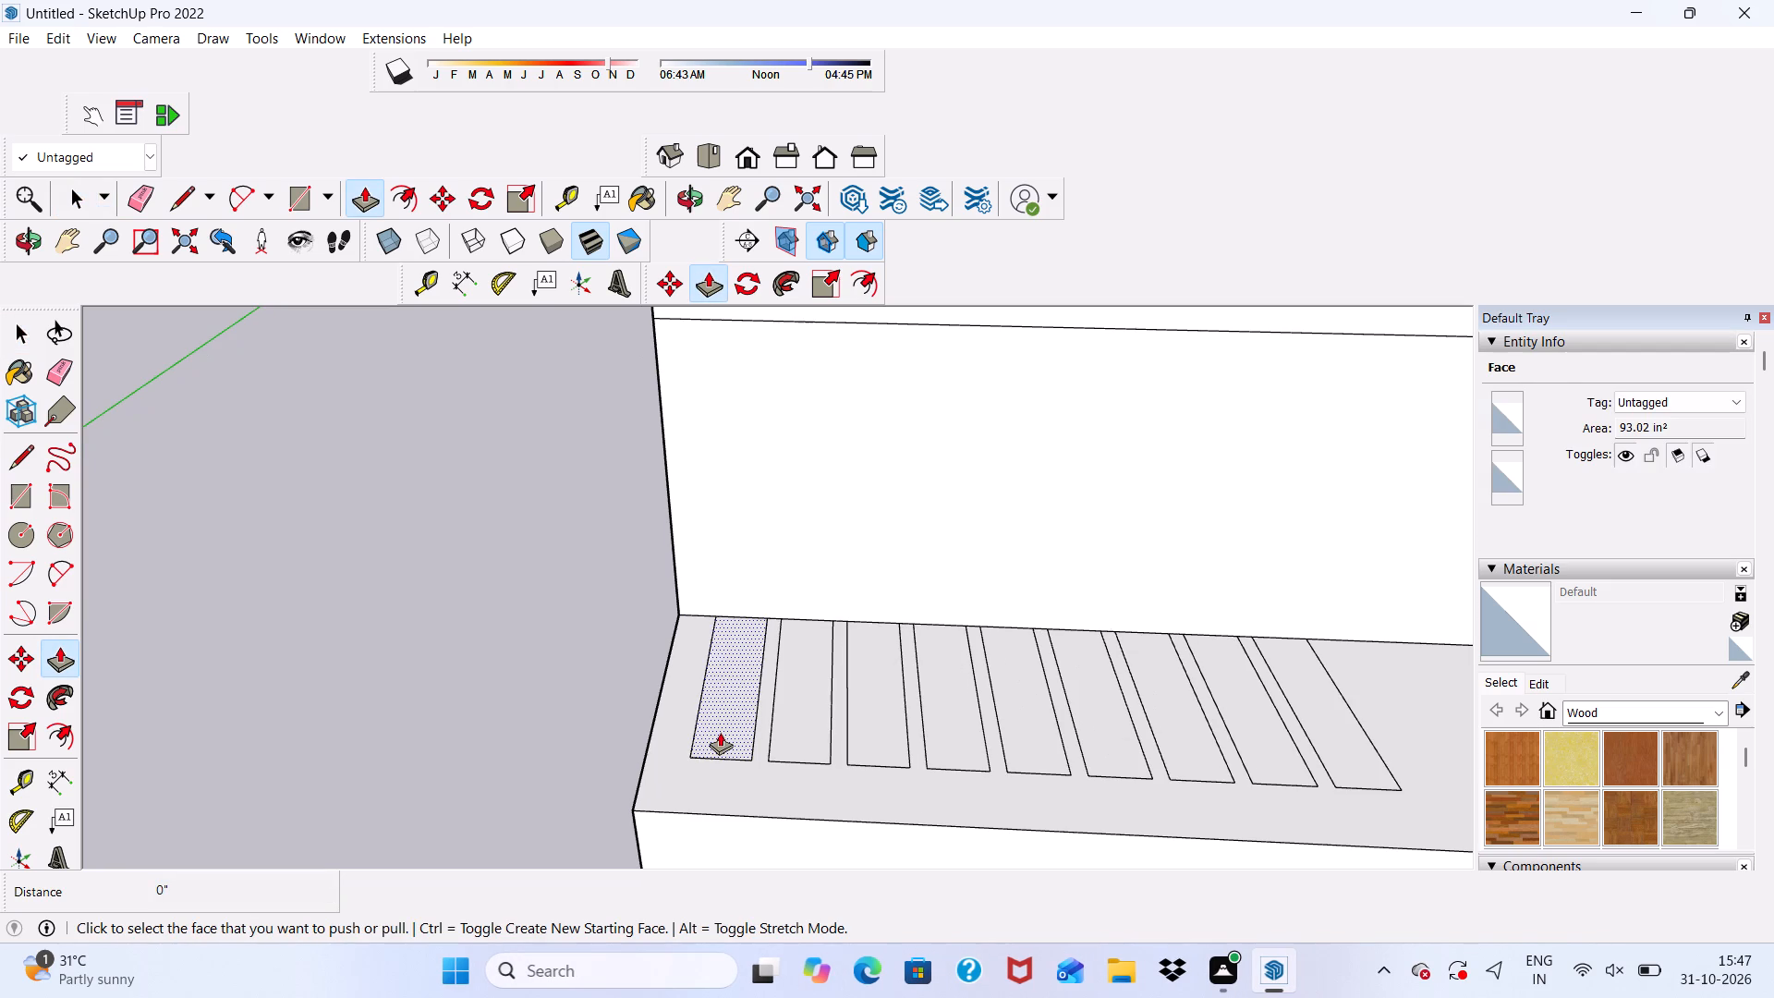
{"action": "key", "text": "ctrl+z"}
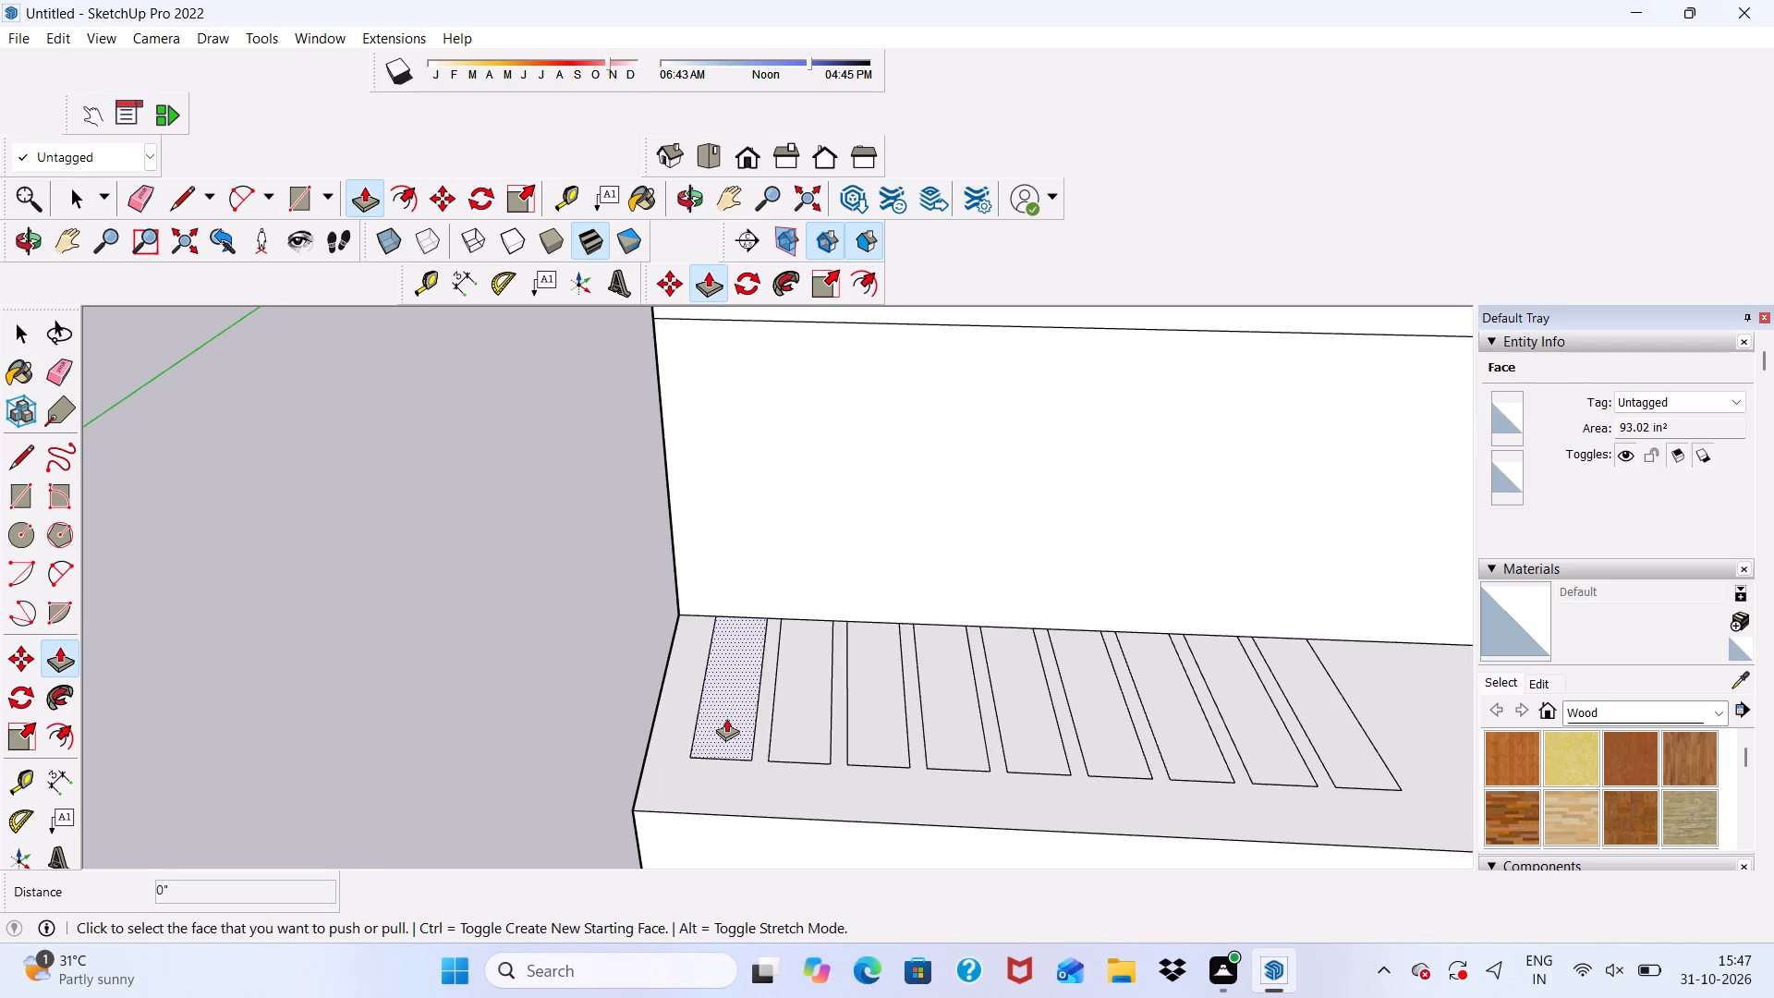
{"action": "left_click", "coordinate": [726, 718]}
{"action": "scroll", "coordinate": [753, 508], "scroll_direction": "down", "scroll_amount": 3}
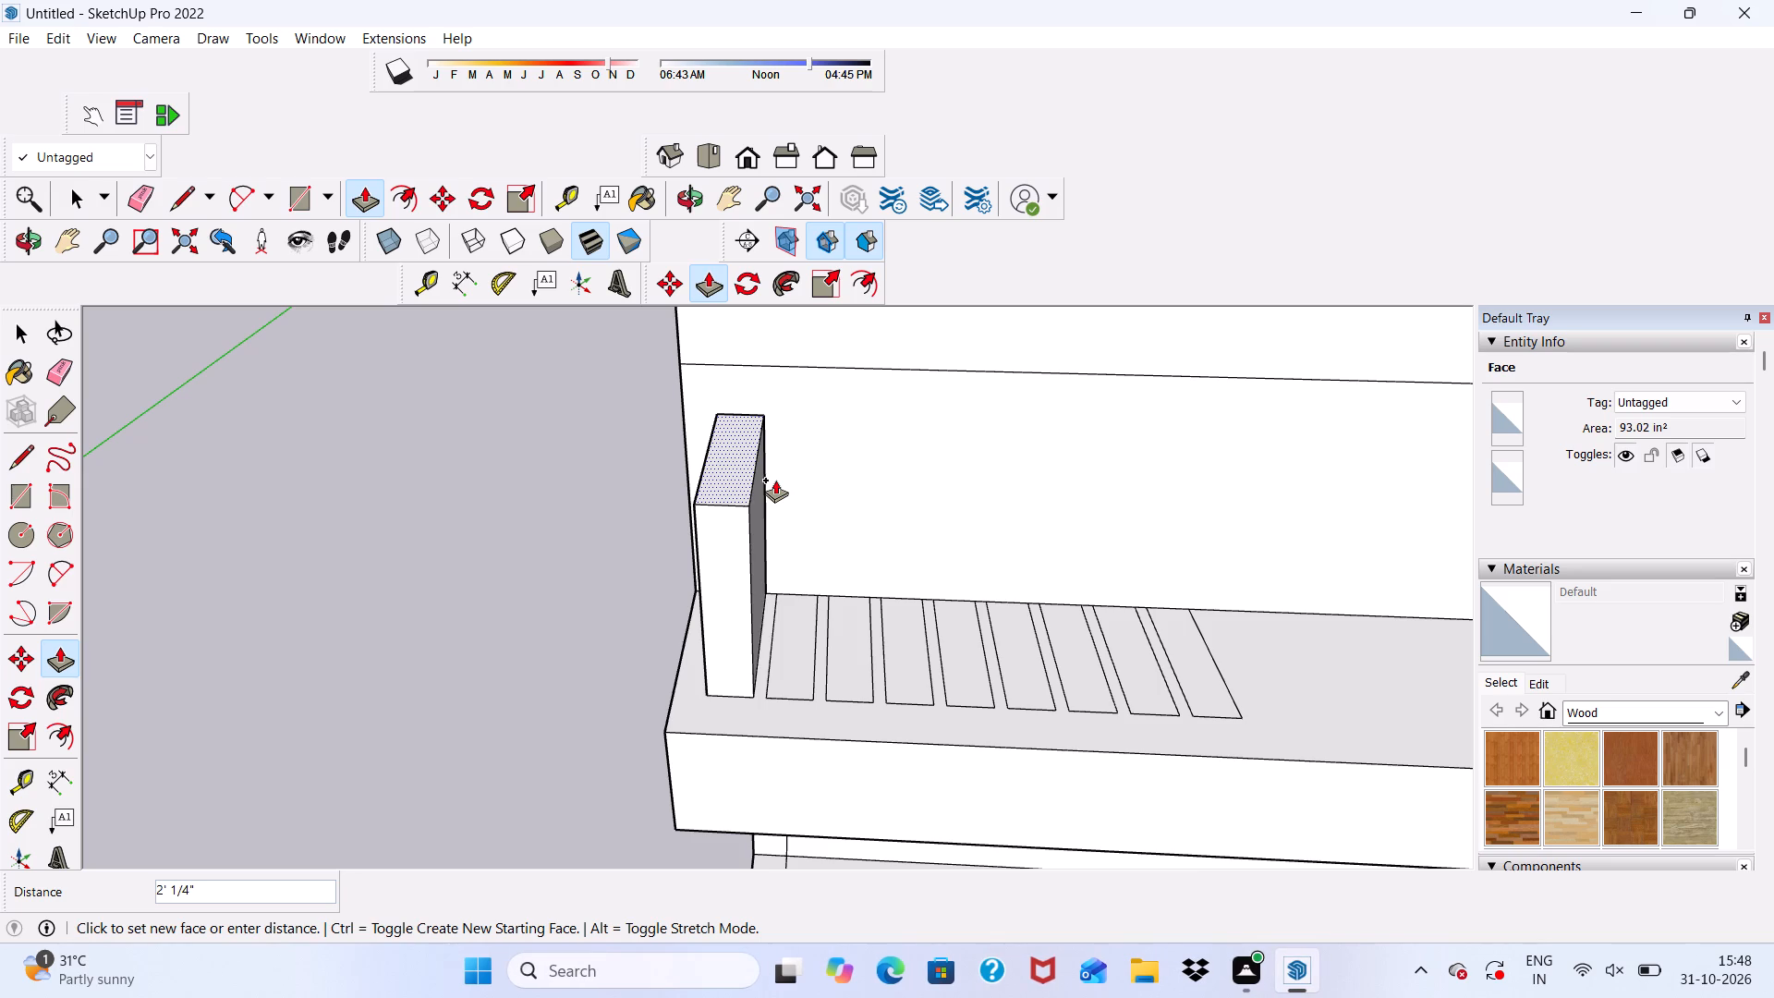
{"action": "scroll", "coordinate": [789, 547], "scroll_direction": "down", "scroll_amount": 5}
{"action": "scroll", "coordinate": [758, 431], "scroll_direction": "down", "scroll_amount": 5}
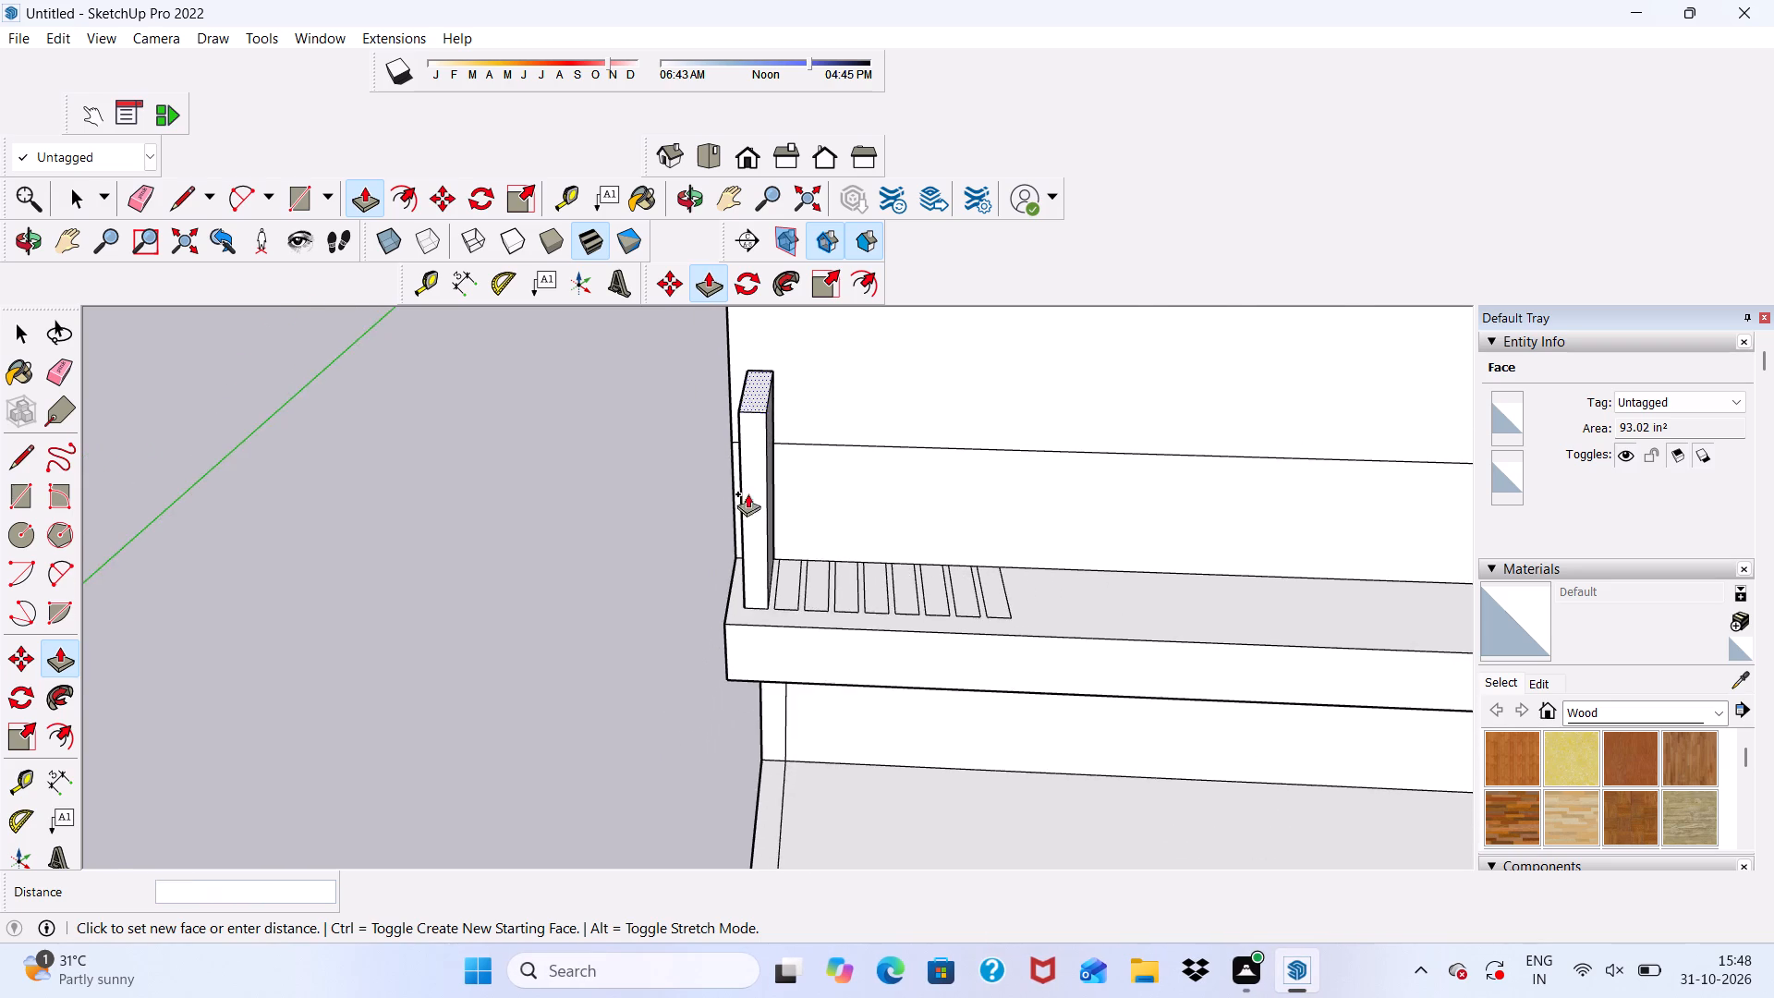
{"action": "scroll", "coordinate": [747, 493], "scroll_direction": "down", "scroll_amount": 12}
{"action": "middle_click_drag", "start_coordinate": [774, 470], "coordinate": [749, 213]}
{"action": "scroll", "coordinate": [749, 213], "scroll_direction": "down", "scroll_amount": 1}
{"action": "scroll", "coordinate": [775, 338], "scroll_direction": "up", "scroll_amount": 5}
{"action": "scroll", "coordinate": [775, 500], "scroll_direction": "up", "scroll_amount": 4}
{"action": "scroll", "coordinate": [755, 419], "scroll_direction": "up", "scroll_amount": 3}
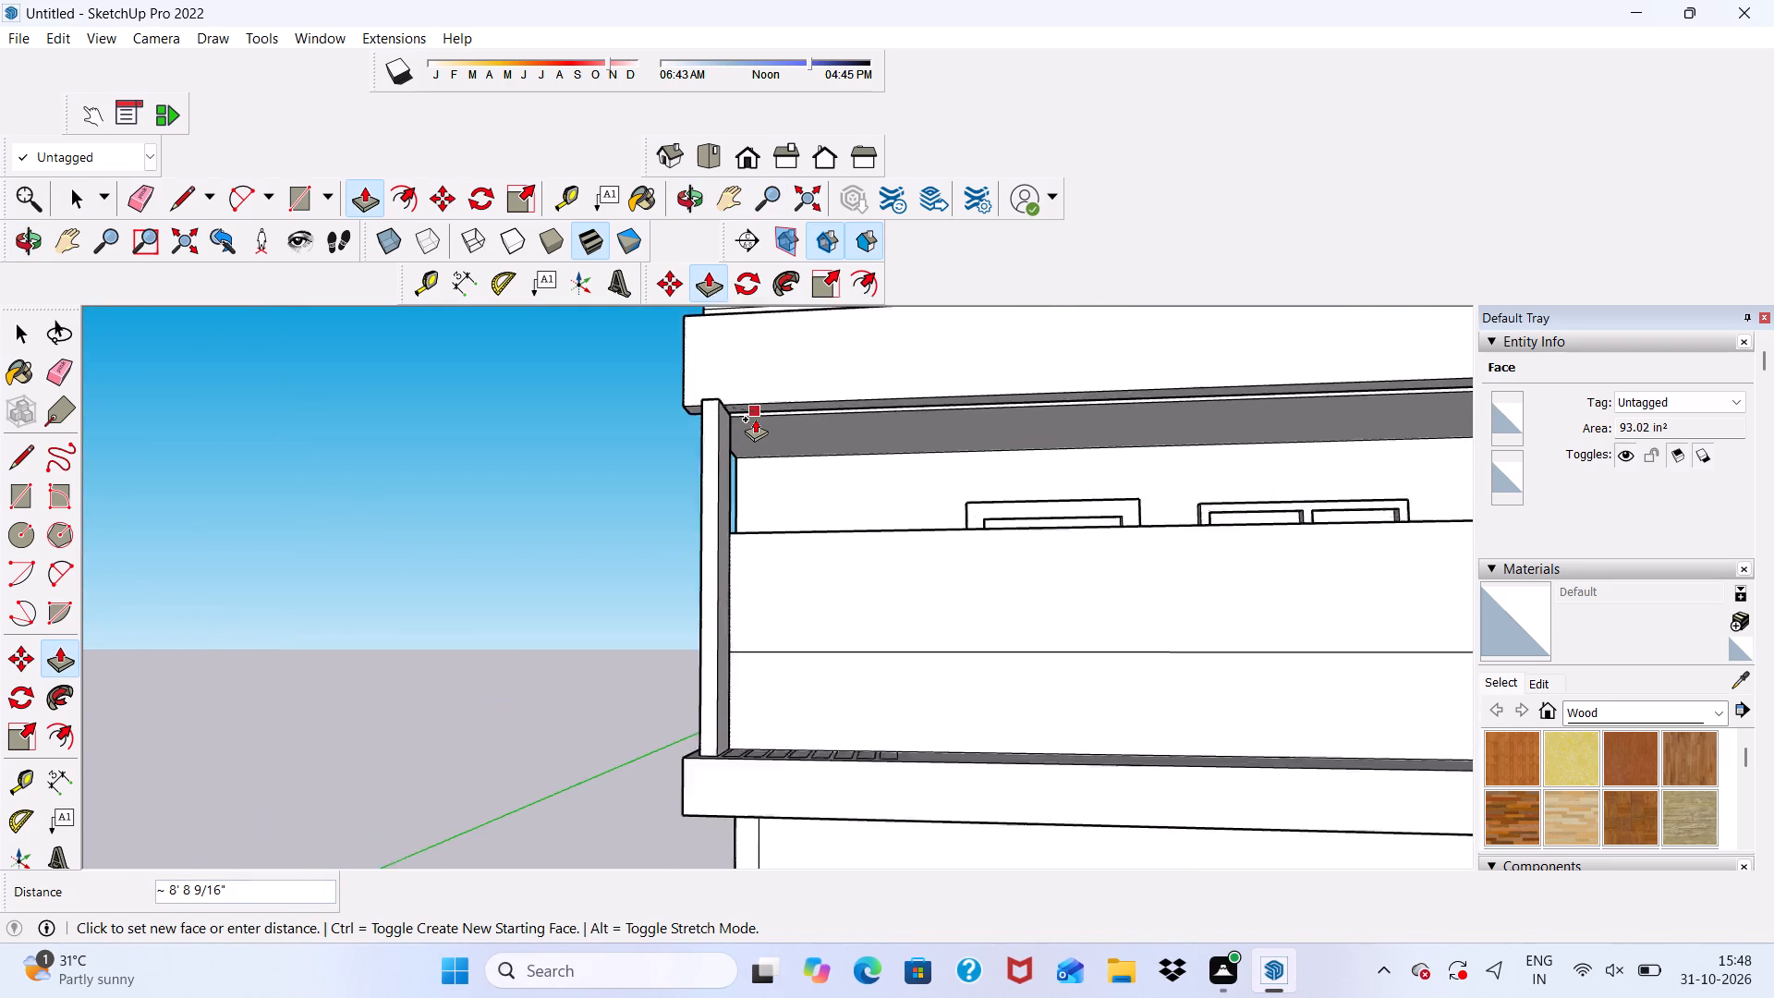
{"action": "scroll", "coordinate": [755, 419], "scroll_direction": "up", "scroll_amount": 1}
{"action": "left_click", "coordinate": [755, 407]}
Push/Pull the second ledge rectangle up about 8' 8 9/16" to the projecting band, beside the first post.
{"action": "scroll", "coordinate": [745, 423], "scroll_direction": "down", "scroll_amount": 4}
{"action": "middle_click_drag", "start_coordinate": [723, 505], "coordinate": [883, 638]}
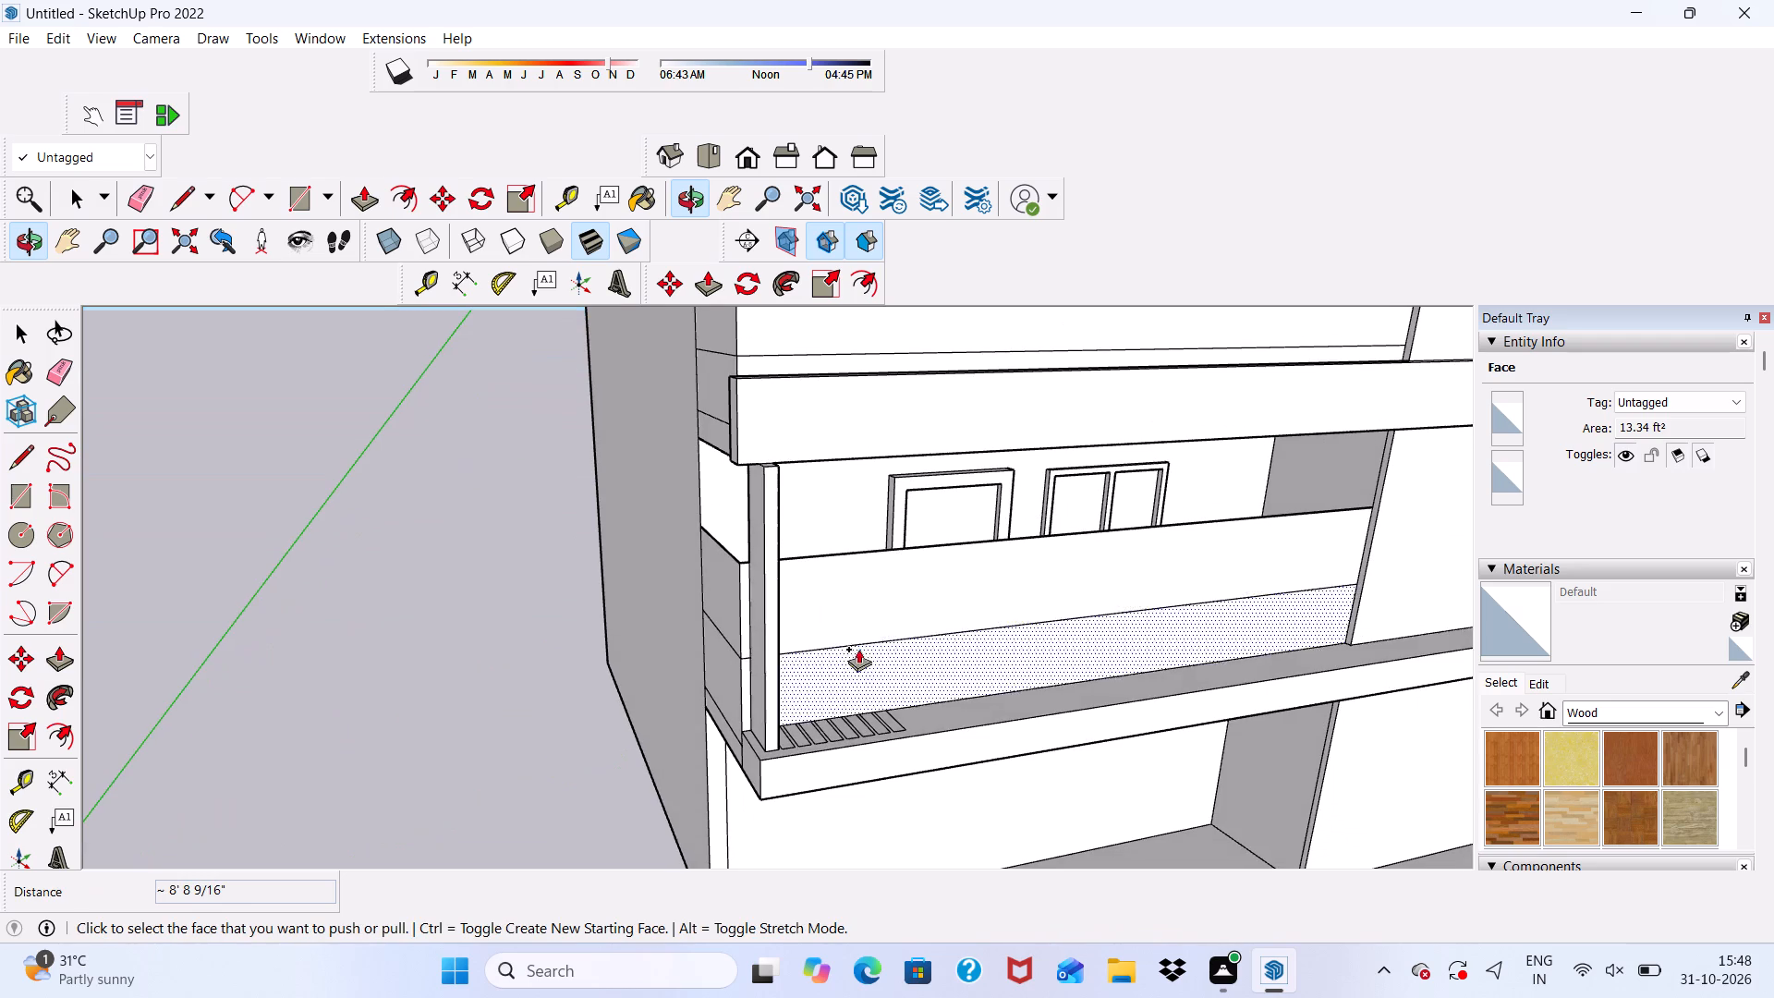
{"action": "scroll", "coordinate": [774, 497], "scroll_direction": "up", "scroll_amount": 4}
{"action": "scroll", "coordinate": [766, 453], "scroll_direction": "down", "scroll_amount": 5}
{"action": "middle_click_drag", "start_coordinate": [829, 662], "coordinate": [829, 663]}
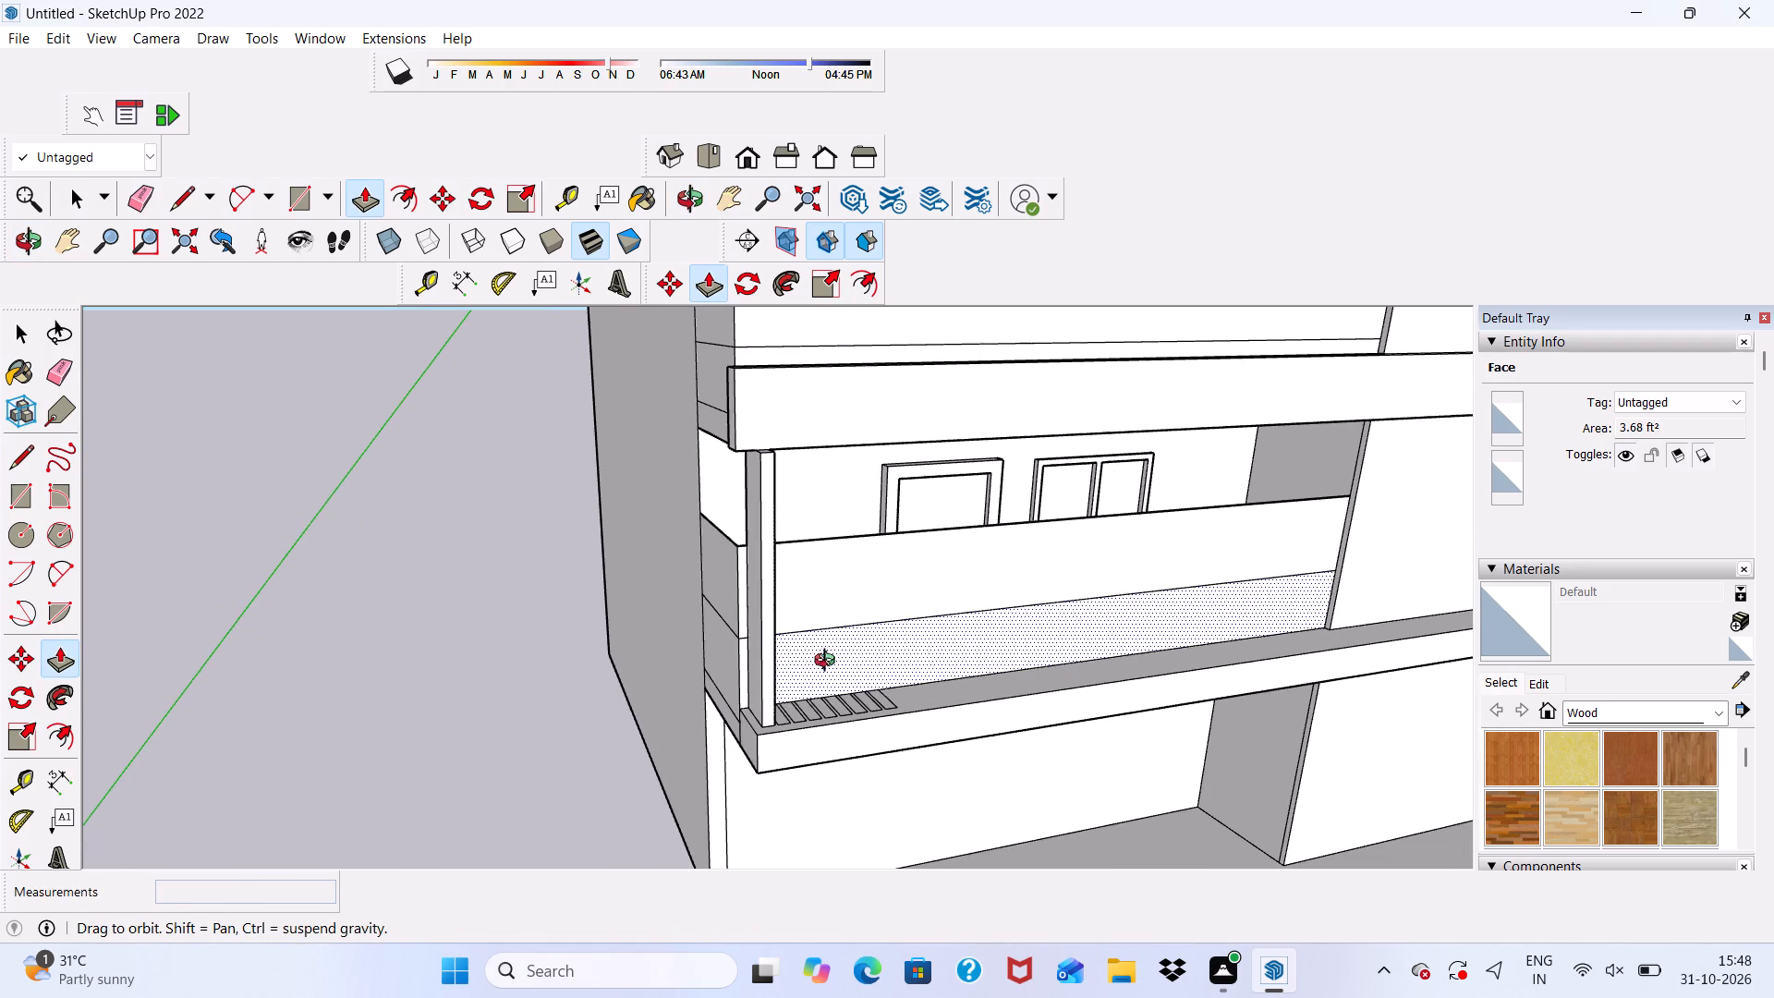
{"action": "middle_click_drag", "start_coordinate": [829, 663], "coordinate": [623, 708]}
{"action": "scroll", "coordinate": [716, 723], "scroll_direction": "up", "scroll_amount": 9}
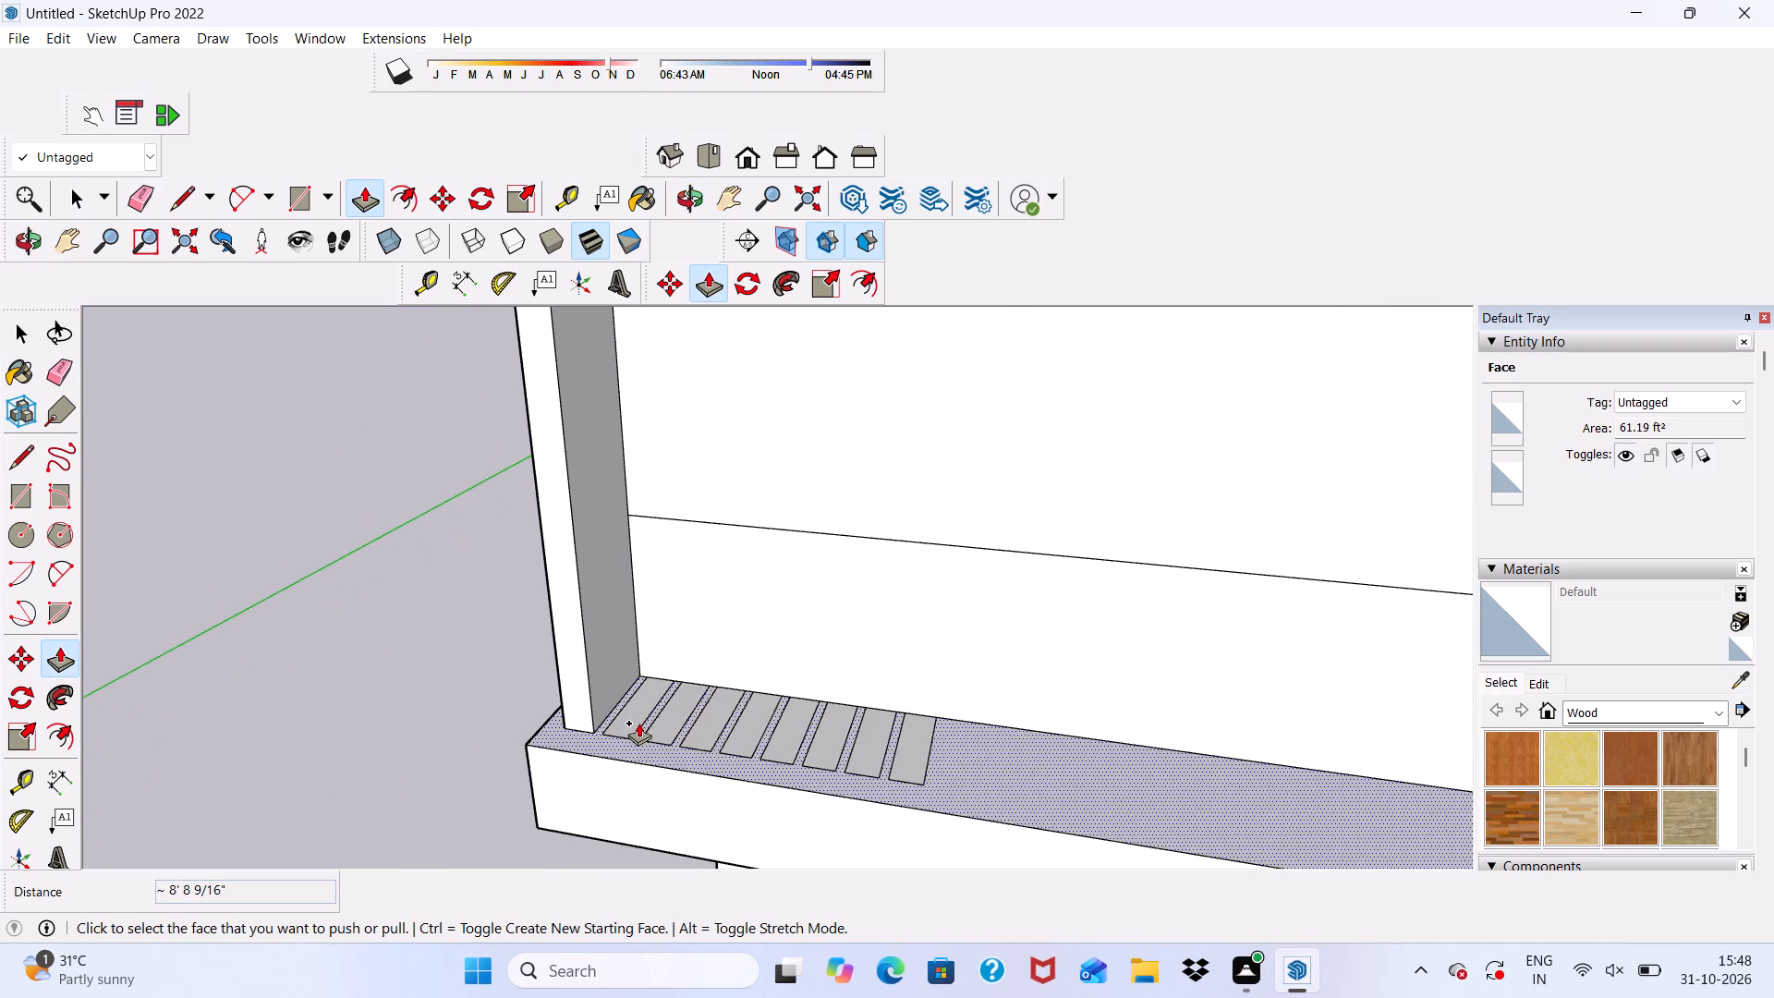
{"action": "left_click", "coordinate": [626, 725]}
{"action": "scroll", "coordinate": [641, 529], "scroll_direction": "down", "scroll_amount": 5}
{"action": "scroll", "coordinate": [653, 598], "scroll_direction": "up", "scroll_amount": 1}
{"action": "scroll", "coordinate": [662, 621], "scroll_direction": "down", "scroll_amount": 7}
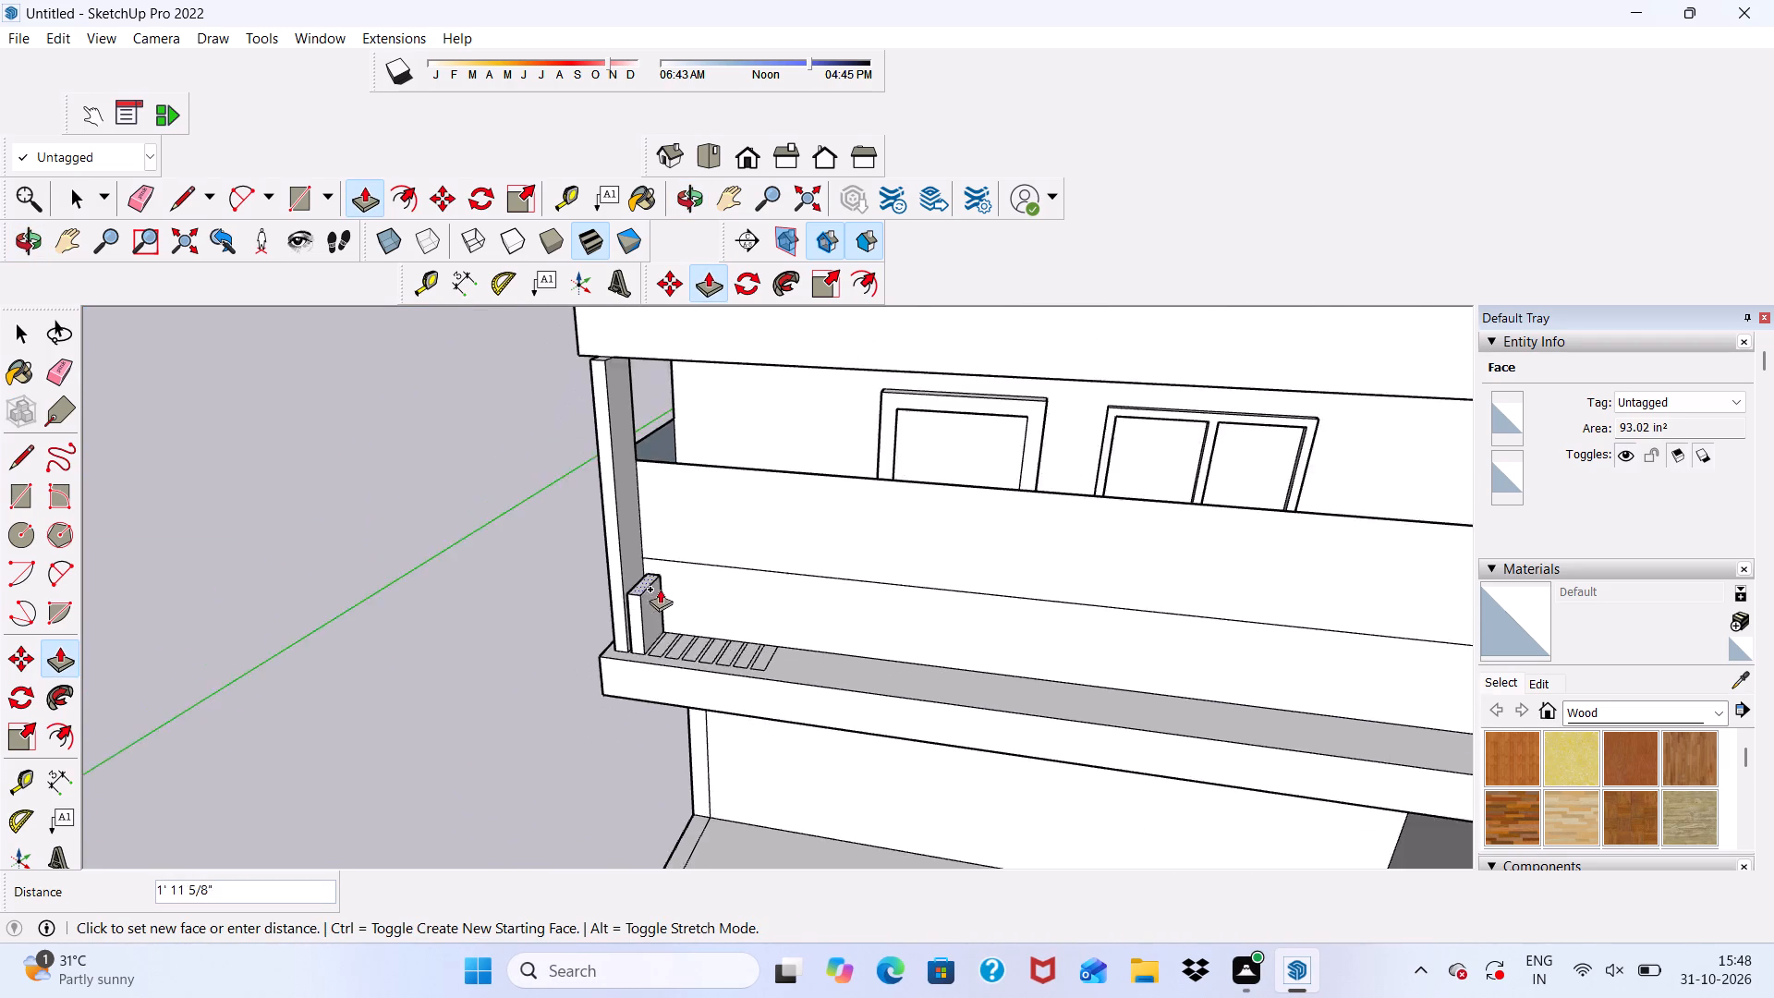
{"action": "scroll", "coordinate": [660, 589], "scroll_direction": "down", "scroll_amount": 2}
{"action": "scroll", "coordinate": [637, 404], "scroll_direction": "up", "scroll_amount": 4}
{"action": "scroll", "coordinate": [664, 486], "scroll_direction": "up", "scroll_amount": 4}
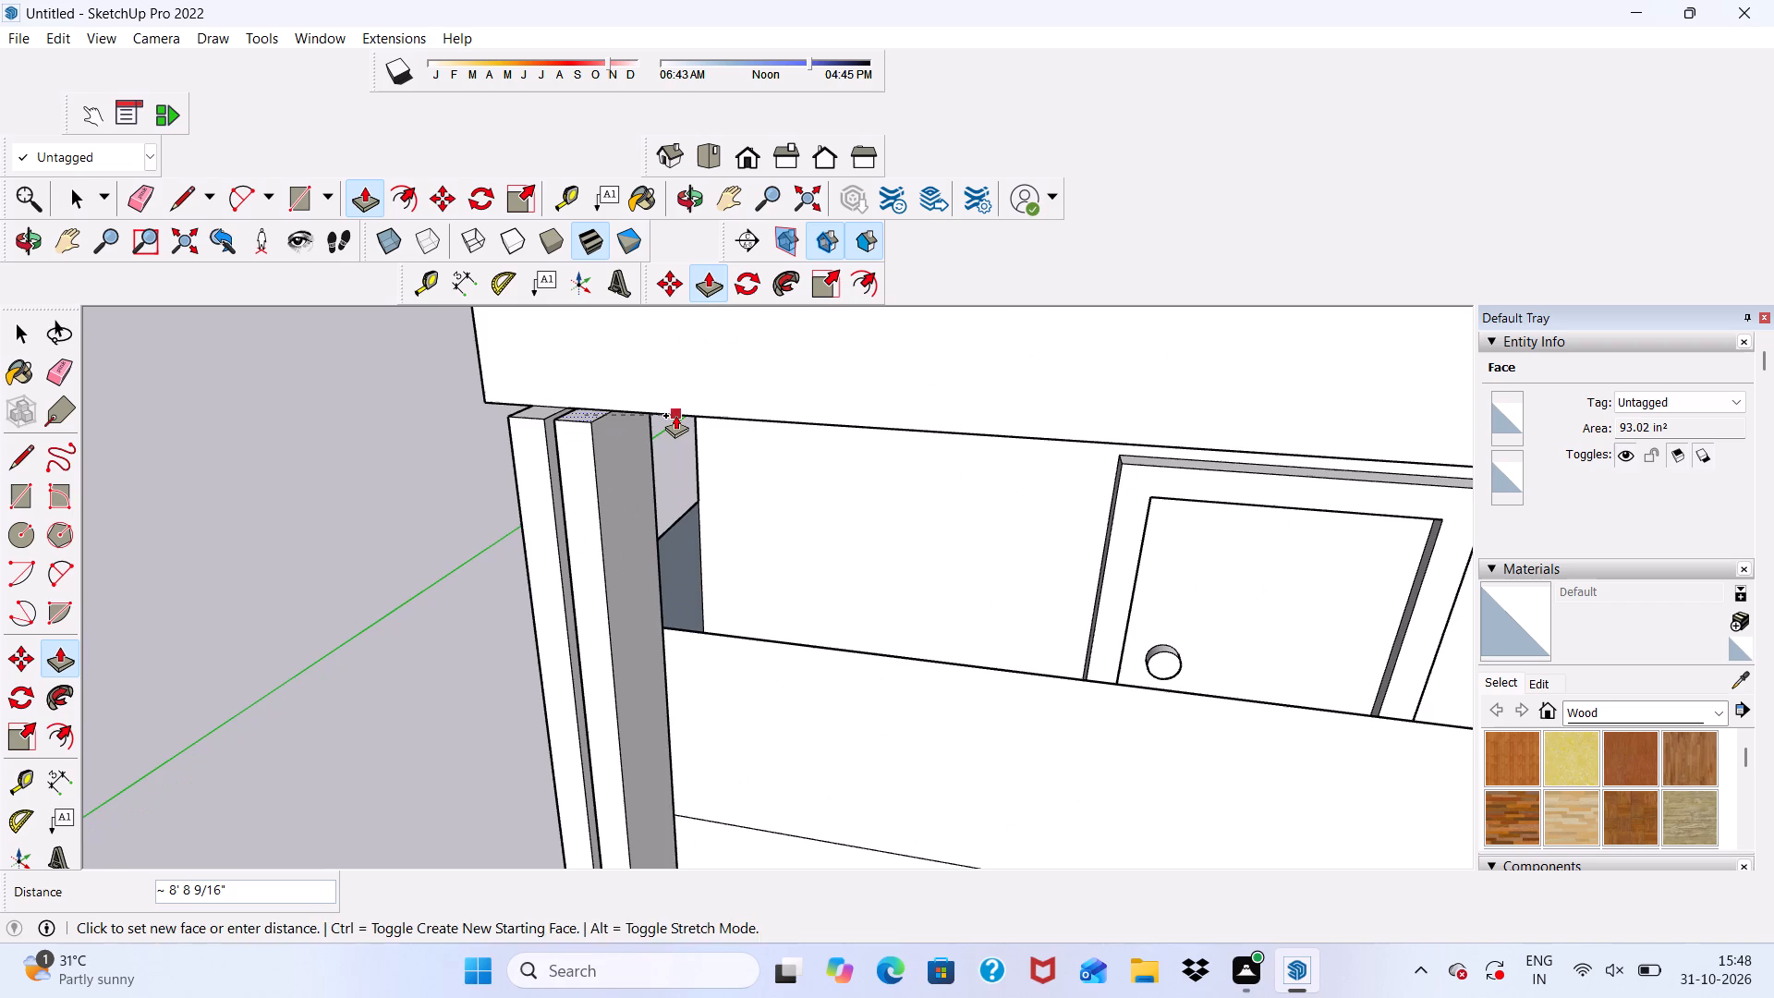
{"action": "left_click", "coordinate": [675, 415]}
Push/Pull the third ledge rectangle up about 8' 8 9/16" to the underside of the projecting band.
{"action": "scroll", "coordinate": [594, 473], "scroll_direction": "down", "scroll_amount": 3}
{"action": "middle_click_drag", "start_coordinate": [541, 553], "coordinate": [670, 462]}
{"action": "scroll", "coordinate": [670, 462], "scroll_direction": "up", "scroll_amount": 1}
{"action": "scroll", "coordinate": [655, 372], "scroll_direction": "down", "scroll_amount": 5}
{"action": "scroll", "coordinate": [693, 524], "scroll_direction": "down", "scroll_amount": 4}
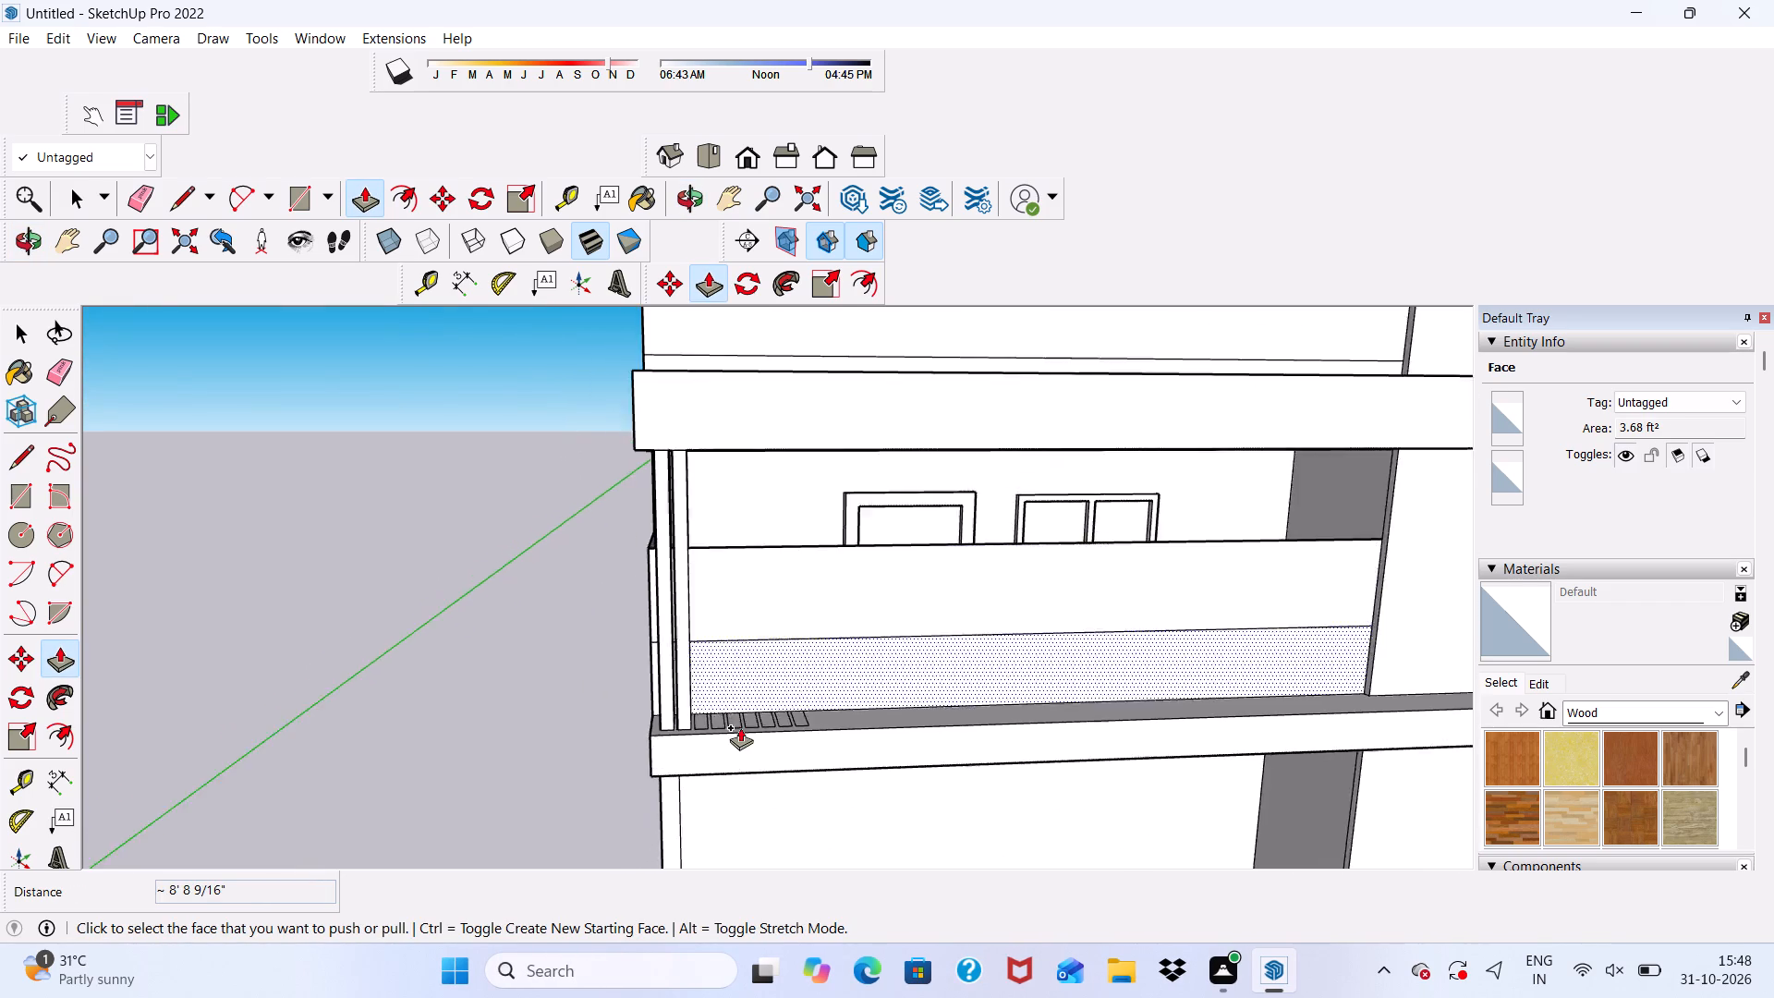
{"action": "scroll", "coordinate": [740, 727], "scroll_direction": "up", "scroll_amount": 8}
{"action": "middle_click_drag", "start_coordinate": [705, 700], "coordinate": [682, 812]}
{"action": "scroll", "coordinate": [680, 812], "scroll_direction": "up", "scroll_amount": 2}
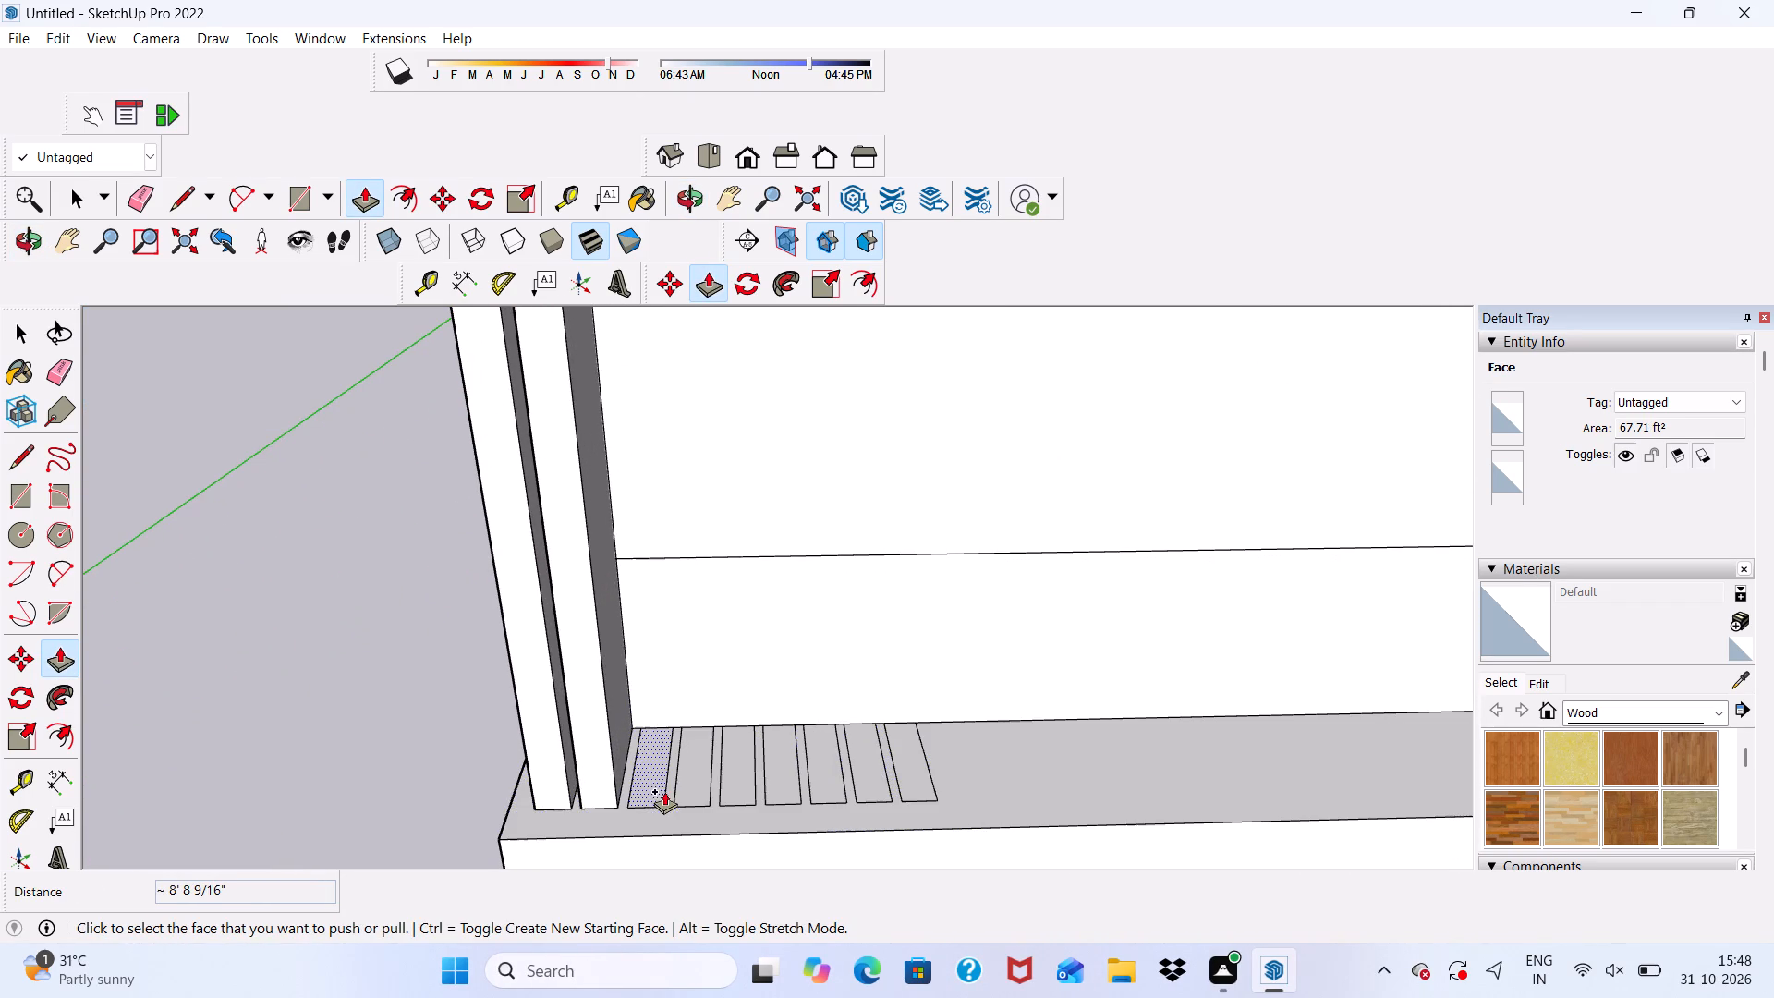
{"action": "left_click", "coordinate": [657, 774]}
{"action": "scroll", "coordinate": [690, 548], "scroll_direction": "down", "scroll_amount": 4}
{"action": "scroll", "coordinate": [761, 572], "scroll_direction": "down", "scroll_amount": 9}
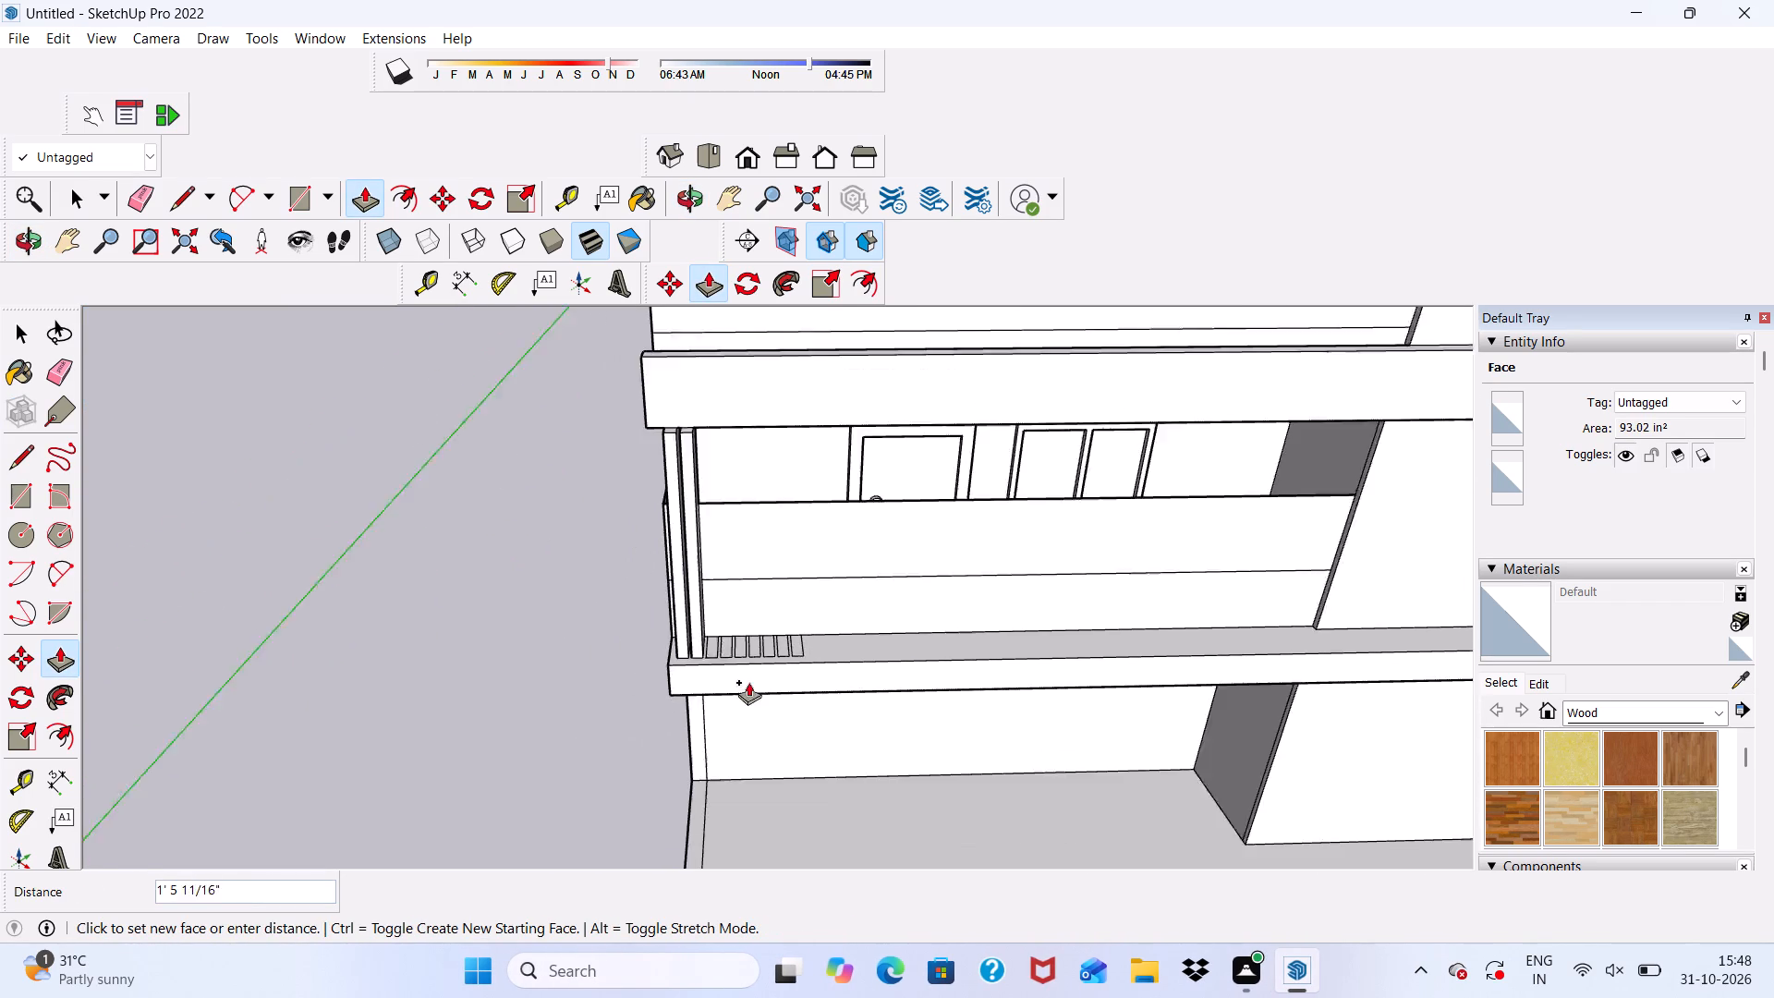
{"action": "scroll", "coordinate": [740, 465], "scroll_direction": "up", "scroll_amount": 11}
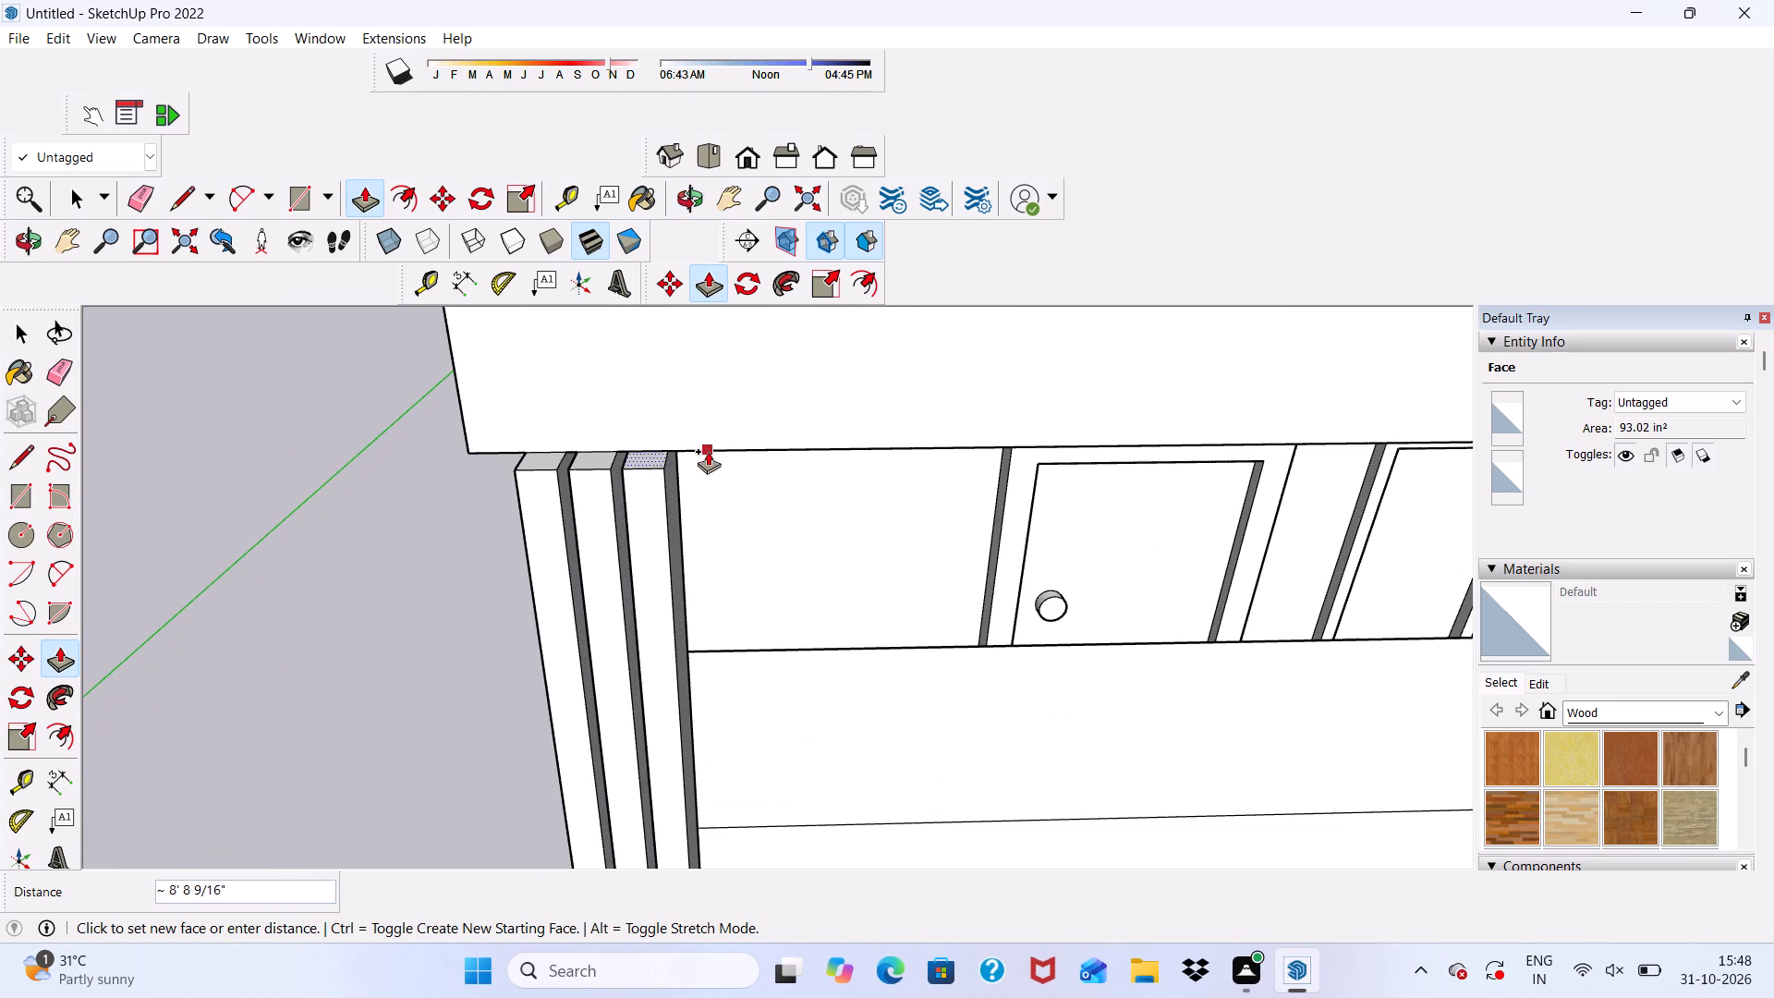
{"action": "left_click", "coordinate": [708, 451]}
Push/Pull the fourth ledge rectangle up about 8' 8 9/16" to the projecting band, matching the three posts.
{"action": "scroll", "coordinate": [691, 467], "scroll_direction": "down", "scroll_amount": 6}
{"action": "middle_click_drag", "start_coordinate": [645, 610], "coordinate": [695, 483]}
{"action": "scroll", "coordinate": [687, 484], "scroll_direction": "down", "scroll_amount": 4}
{"action": "middle_click_drag", "start_coordinate": [664, 669], "coordinate": [664, 670]}
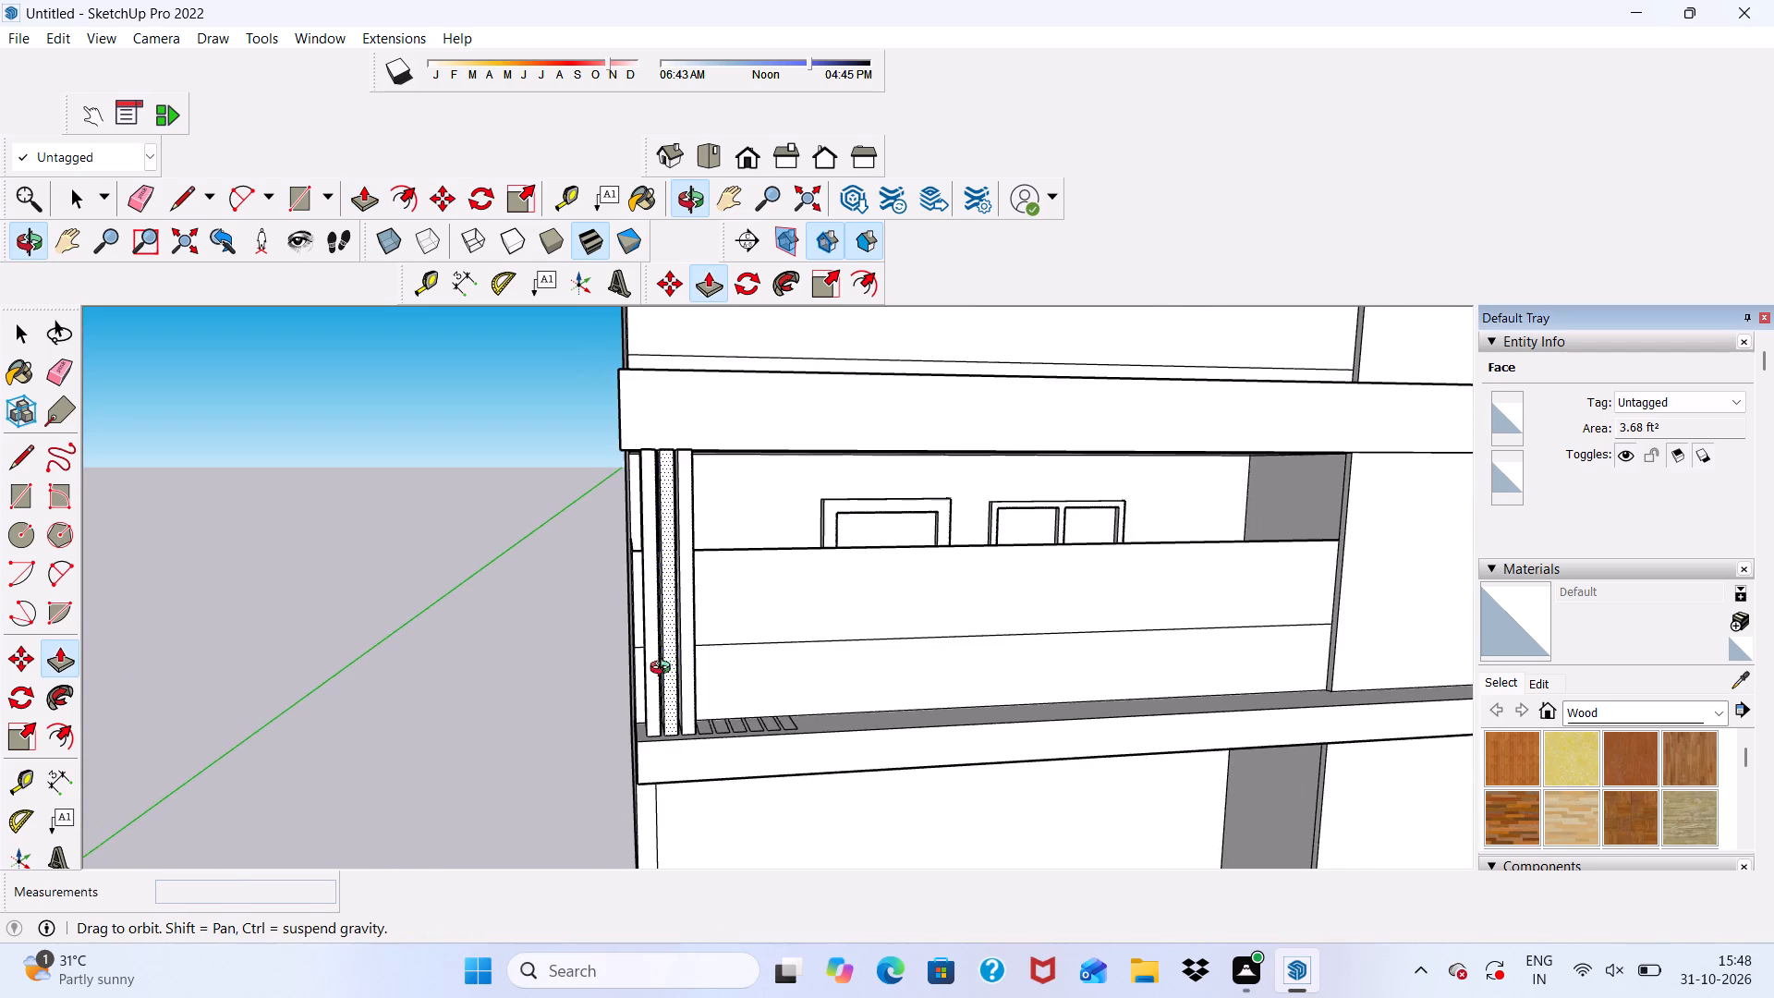
{"action": "middle_click_drag", "start_coordinate": [664, 670], "coordinate": [505, 745]}
{"action": "scroll", "coordinate": [649, 529], "scroll_direction": "down", "scroll_amount": 2}
{"action": "scroll", "coordinate": [741, 770], "scroll_direction": "up", "scroll_amount": 4}
{"action": "scroll", "coordinate": [628, 630], "scroll_direction": "up", "scroll_amount": 6}
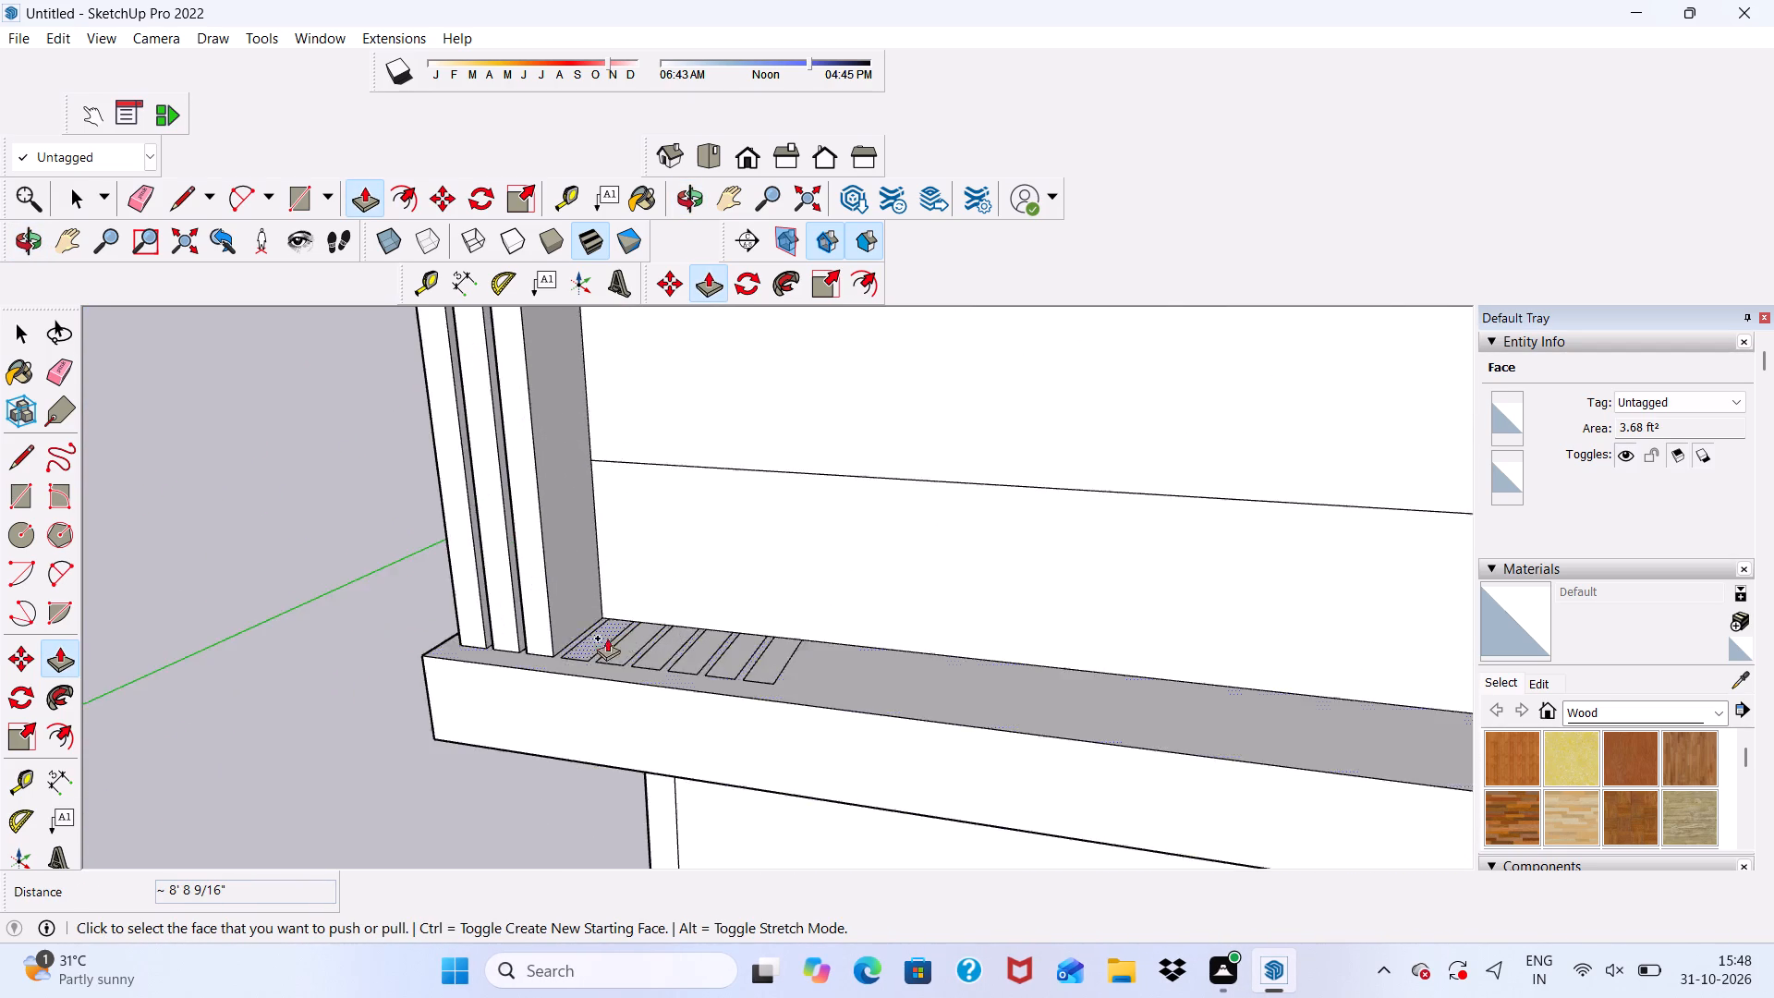
{"action": "scroll", "coordinate": [607, 638], "scroll_direction": "up", "scroll_amount": 9}
{"action": "left_click", "coordinate": [573, 651]}
{"action": "scroll", "coordinate": [595, 589], "scroll_direction": "down", "scroll_amount": 12}
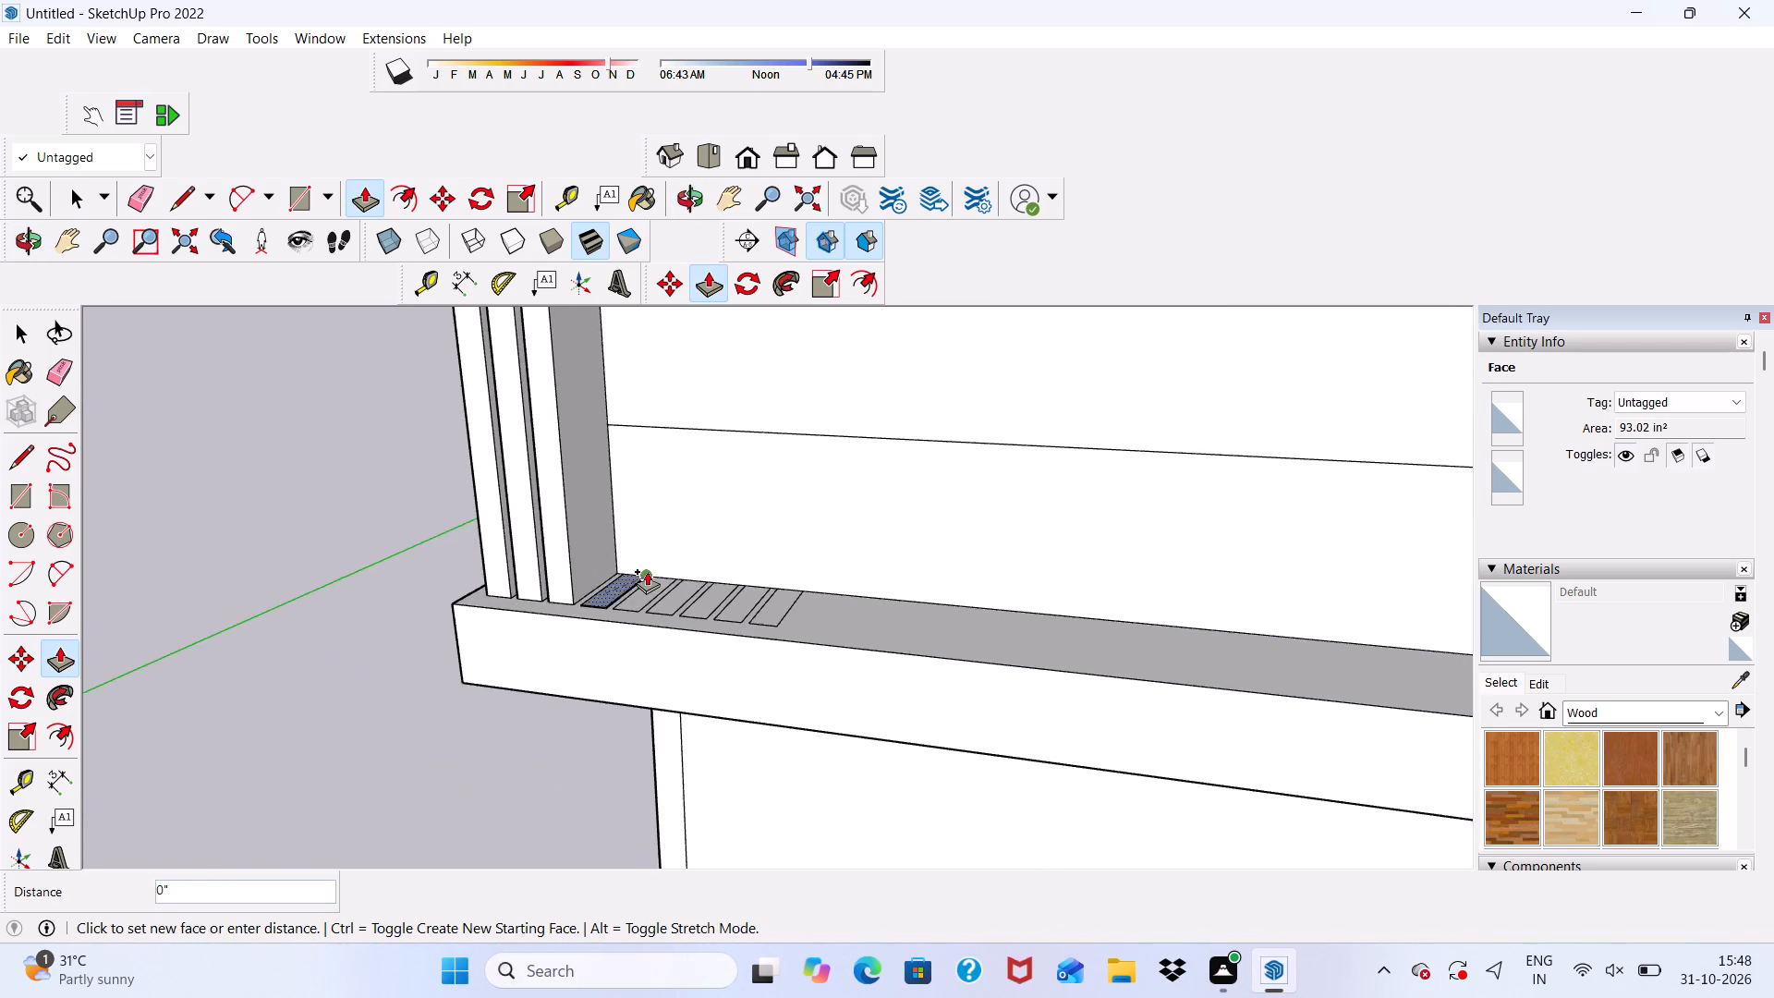
{"action": "scroll", "coordinate": [647, 571], "scroll_direction": "down", "scroll_amount": 16}
{"action": "scroll", "coordinate": [720, 450], "scroll_direction": "down", "scroll_amount": 5}
{"action": "scroll", "coordinate": [704, 417], "scroll_direction": "up", "scroll_amount": 10}
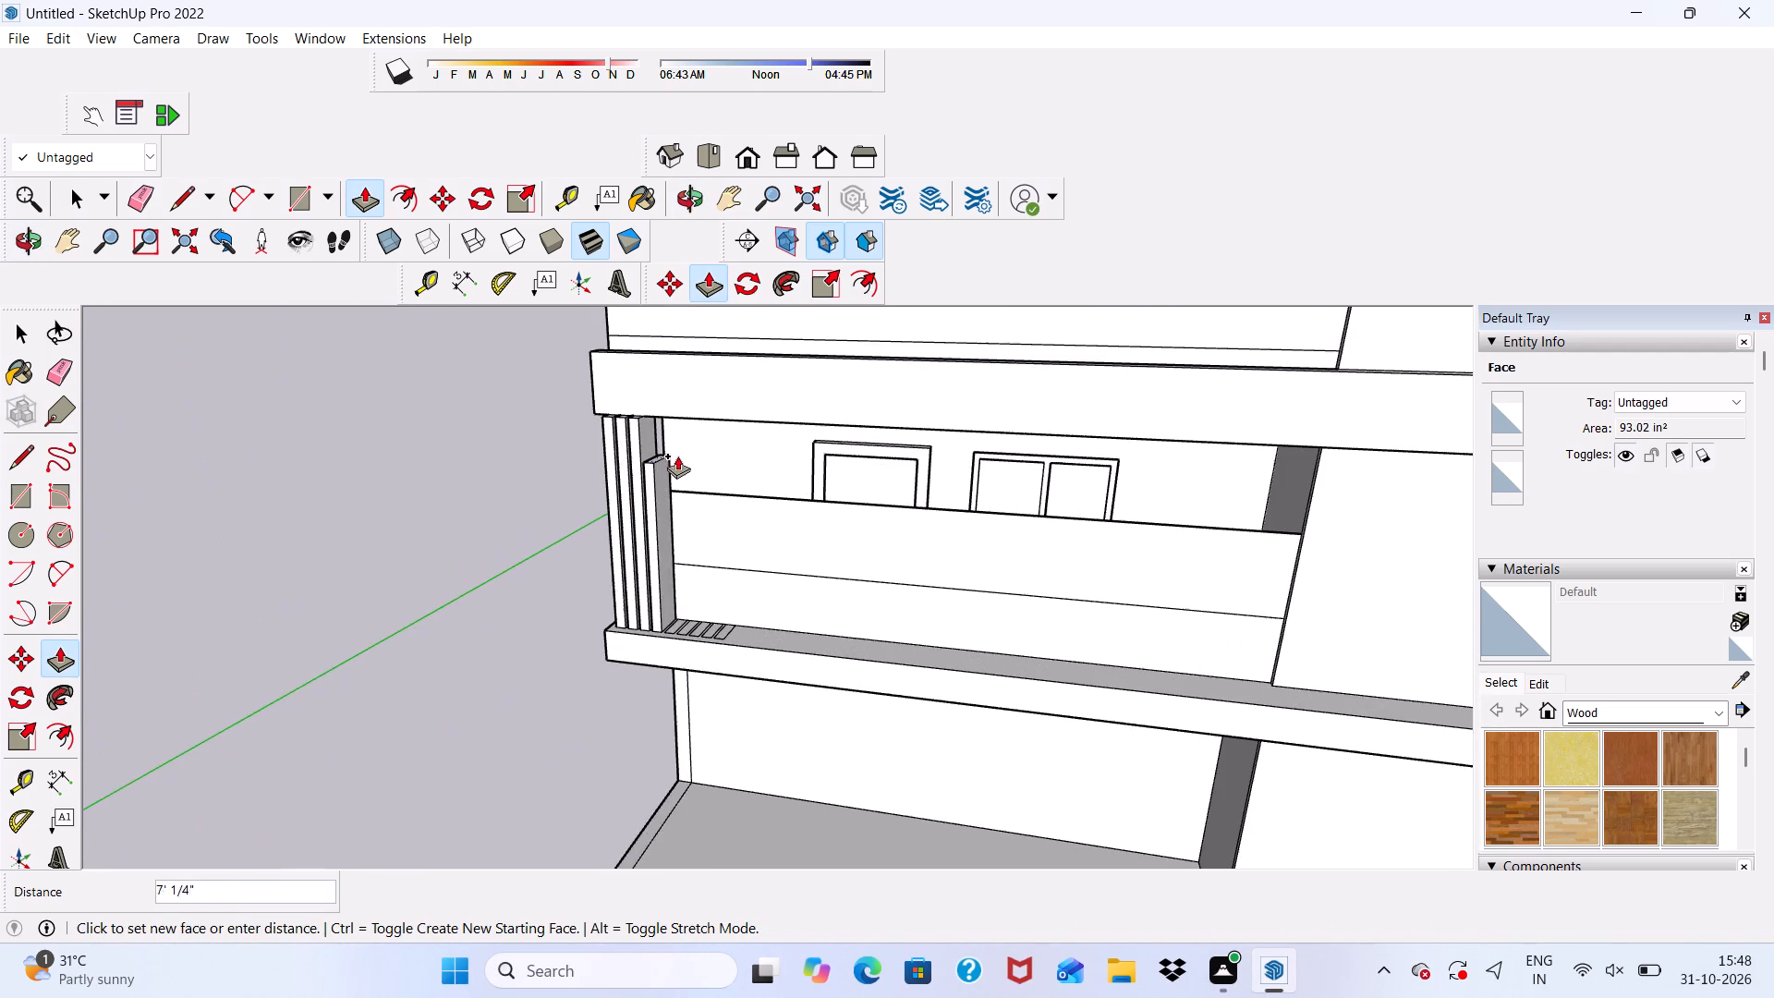
{"action": "scroll", "coordinate": [699, 420], "scroll_direction": "up", "scroll_amount": 3}
{"action": "left_click", "coordinate": [700, 417]}
Push/Pull the fifth ledge rectangle up about 8' 8 9/16" to the projecting band, beside the fourth post.
{"action": "middle_click_drag", "start_coordinate": [667, 524], "coordinate": [810, 424]}
{"action": "scroll", "coordinate": [728, 617], "scroll_direction": "up", "scroll_amount": 3}
{"action": "middle_click_drag", "start_coordinate": [728, 628], "coordinate": [714, 725]}
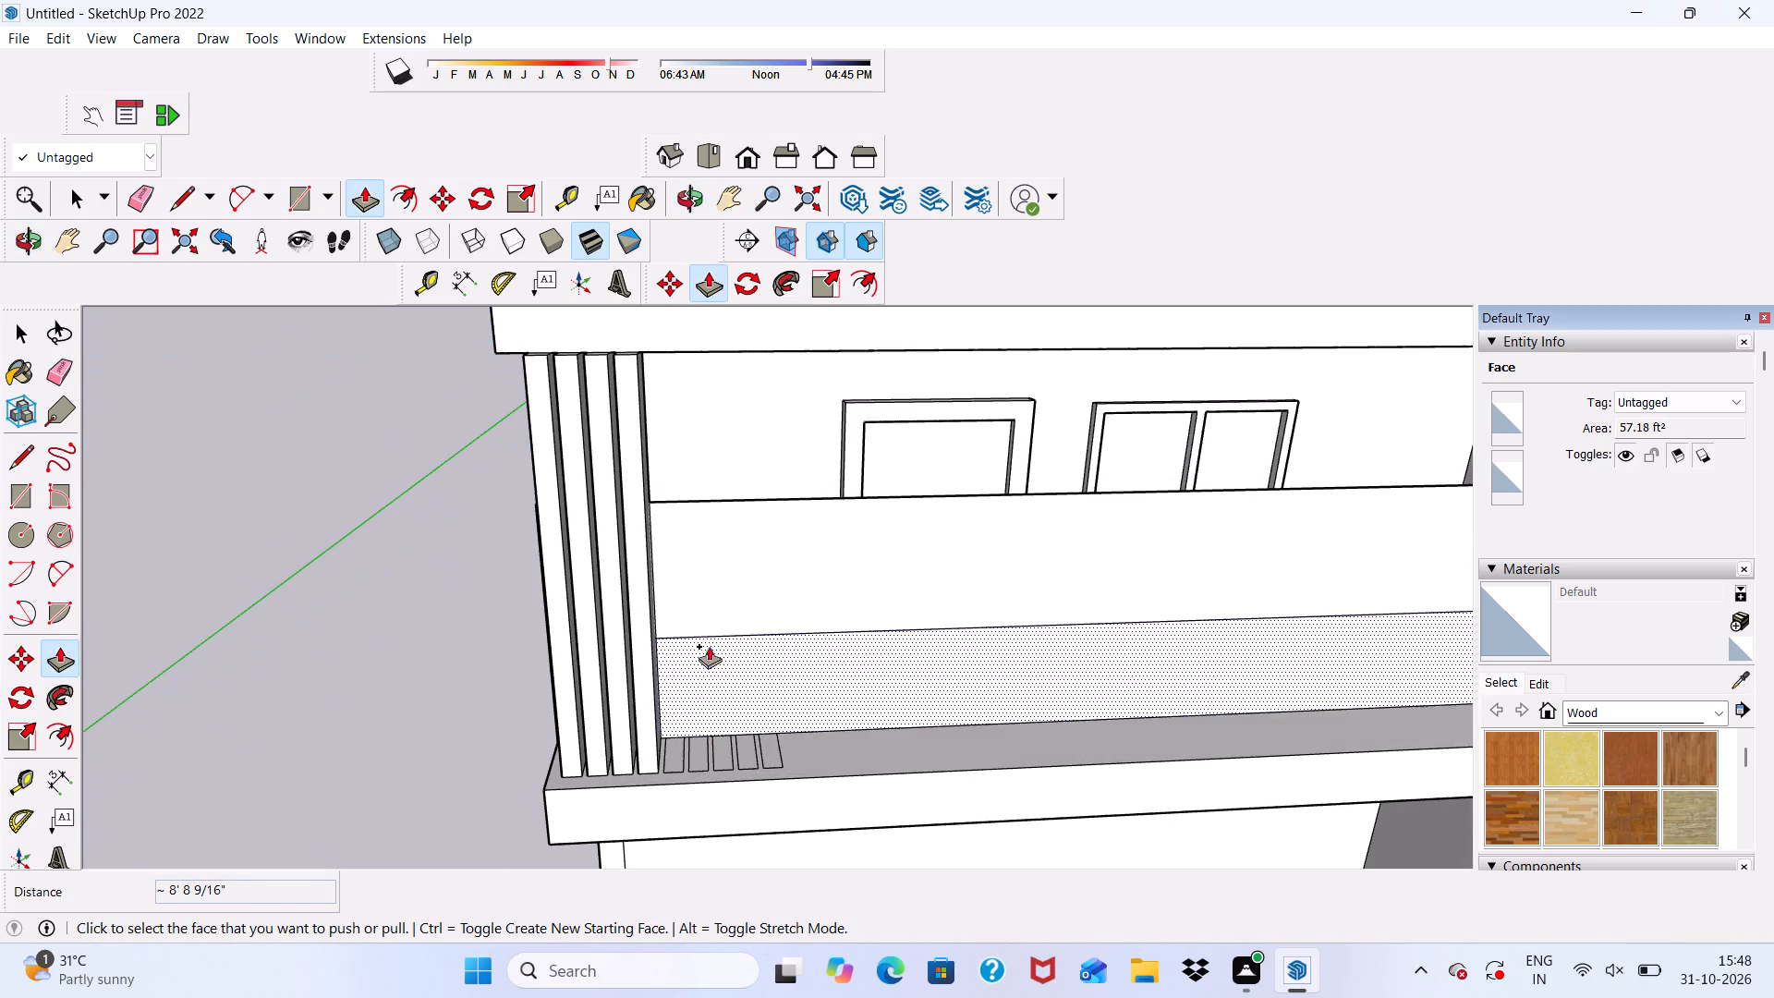
{"action": "scroll", "coordinate": [709, 638], "scroll_direction": "down", "scroll_amount": 1}
{"action": "scroll", "coordinate": [747, 789], "scroll_direction": "up", "scroll_amount": 8}
{"action": "scroll", "coordinate": [648, 751], "scroll_direction": "up", "scroll_amount": 3}
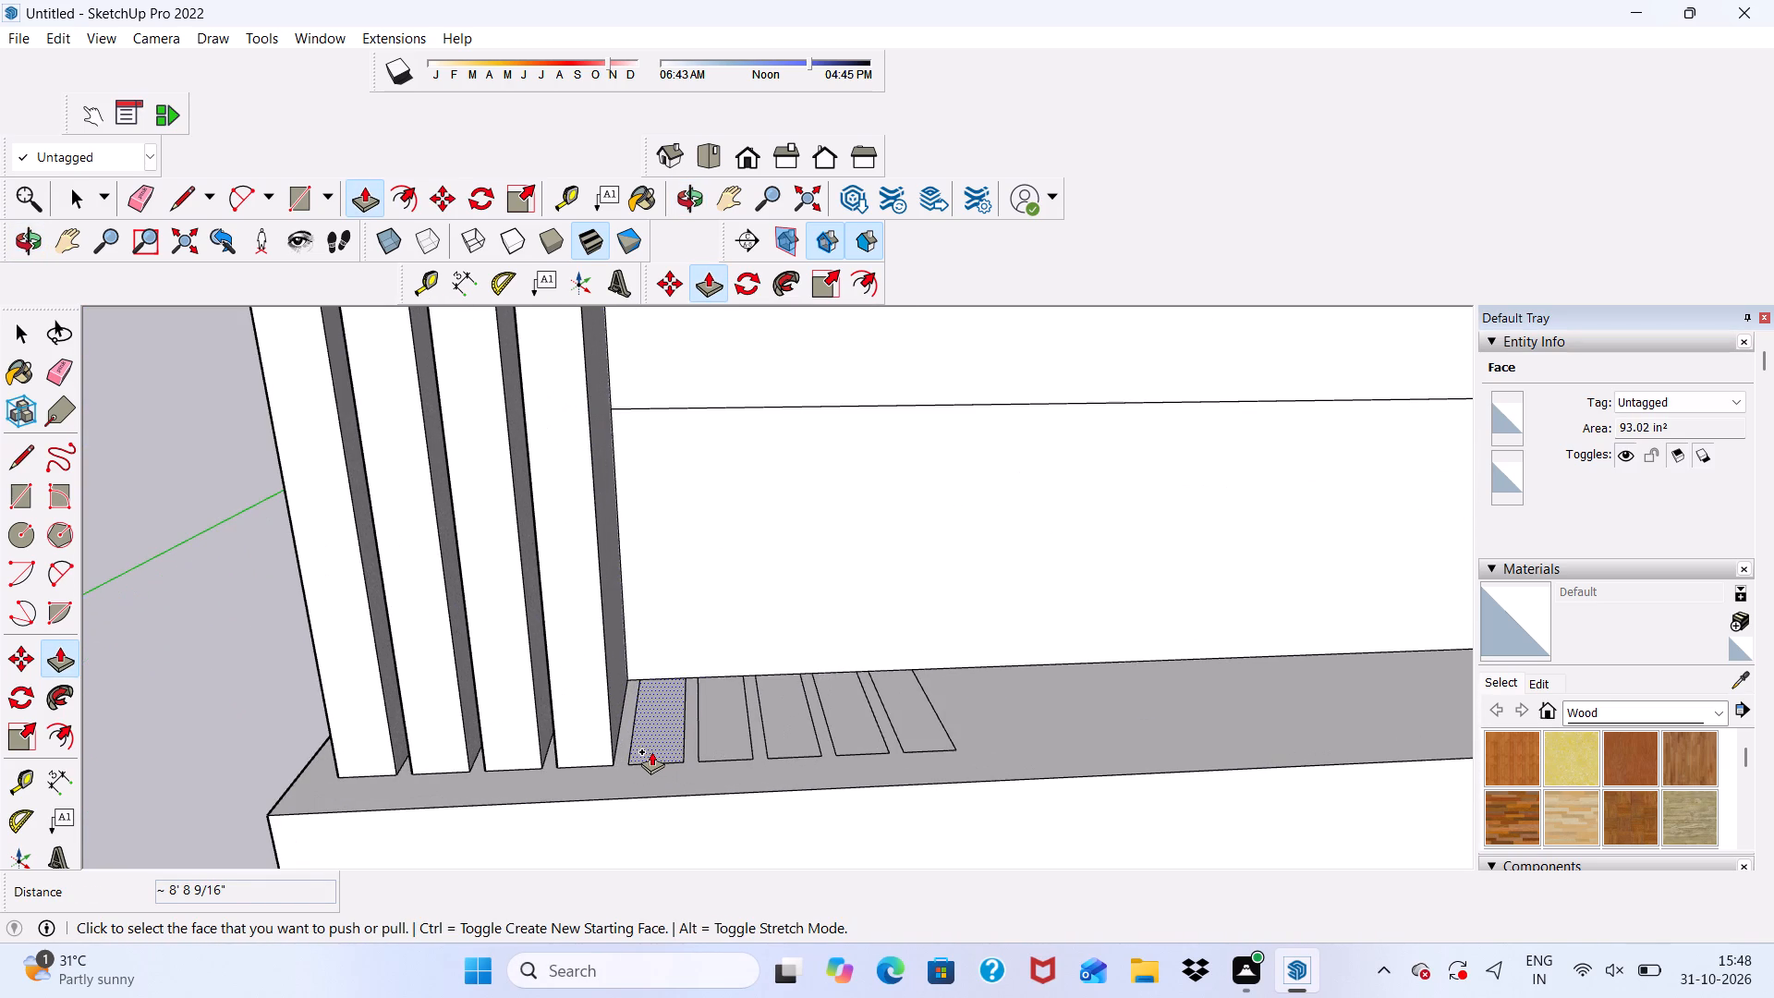
{"action": "left_click", "coordinate": [651, 751]}
{"action": "scroll", "coordinate": [664, 616], "scroll_direction": "down", "scroll_amount": 15}
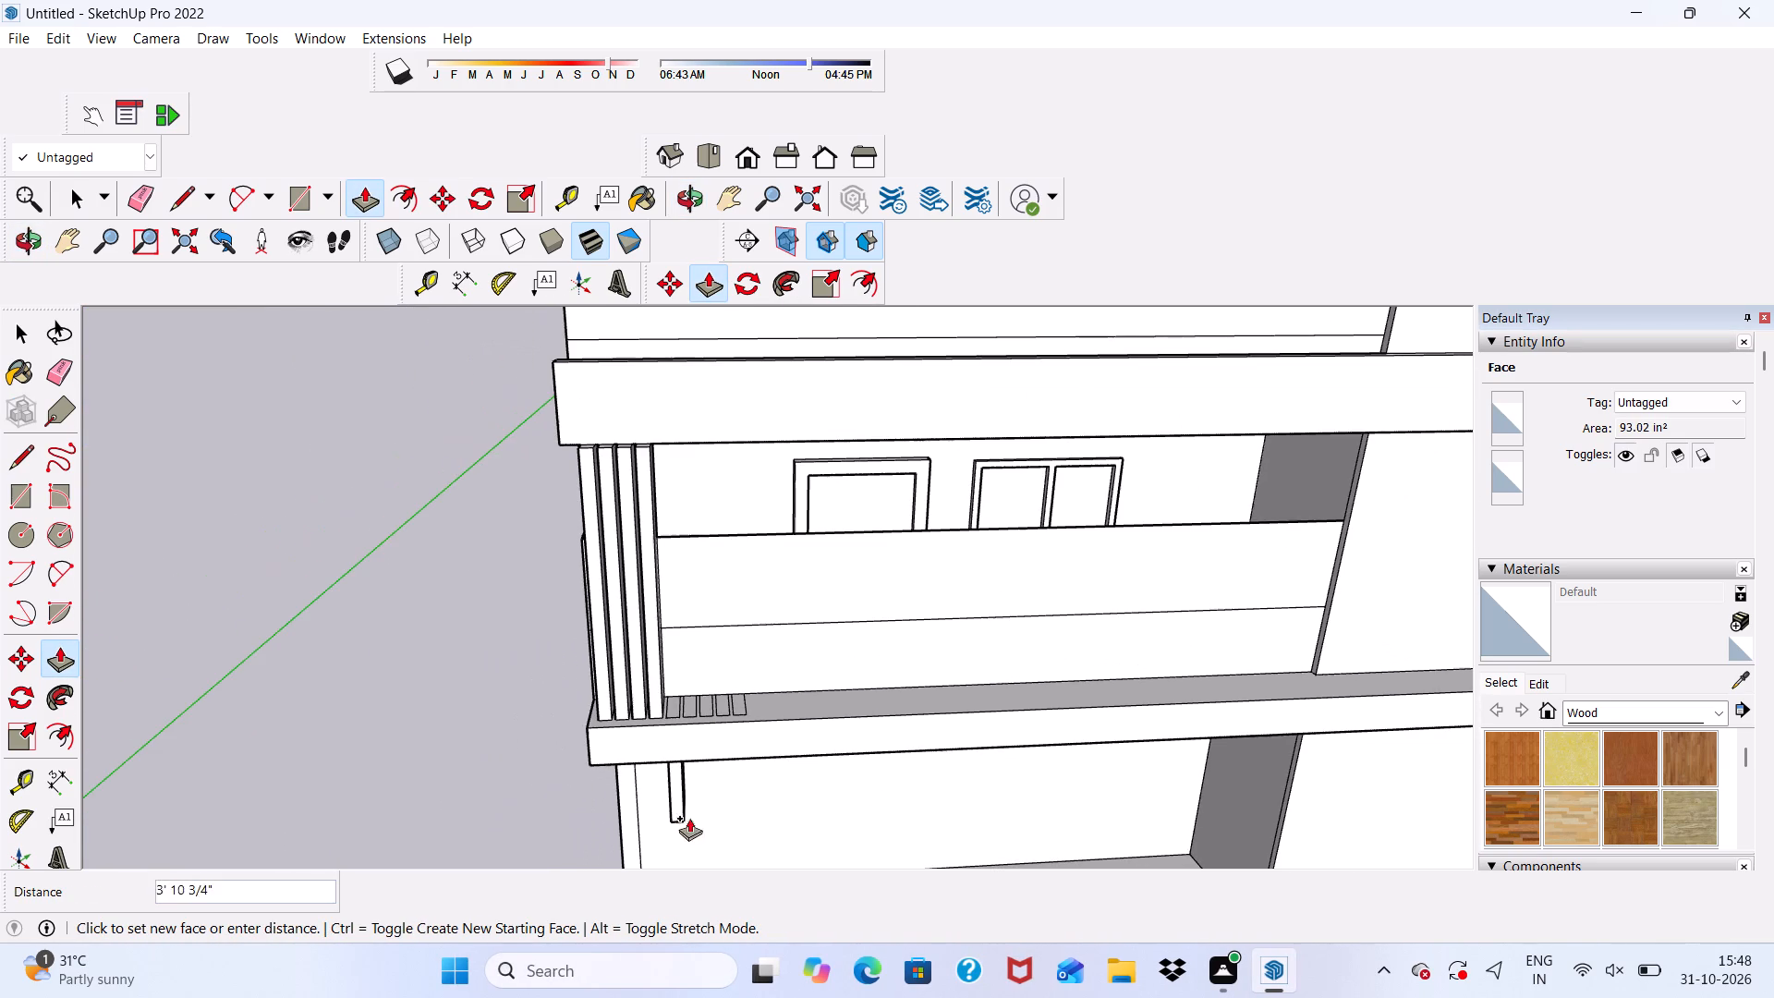
{"action": "scroll", "coordinate": [648, 439], "scroll_direction": "up", "scroll_amount": 7}
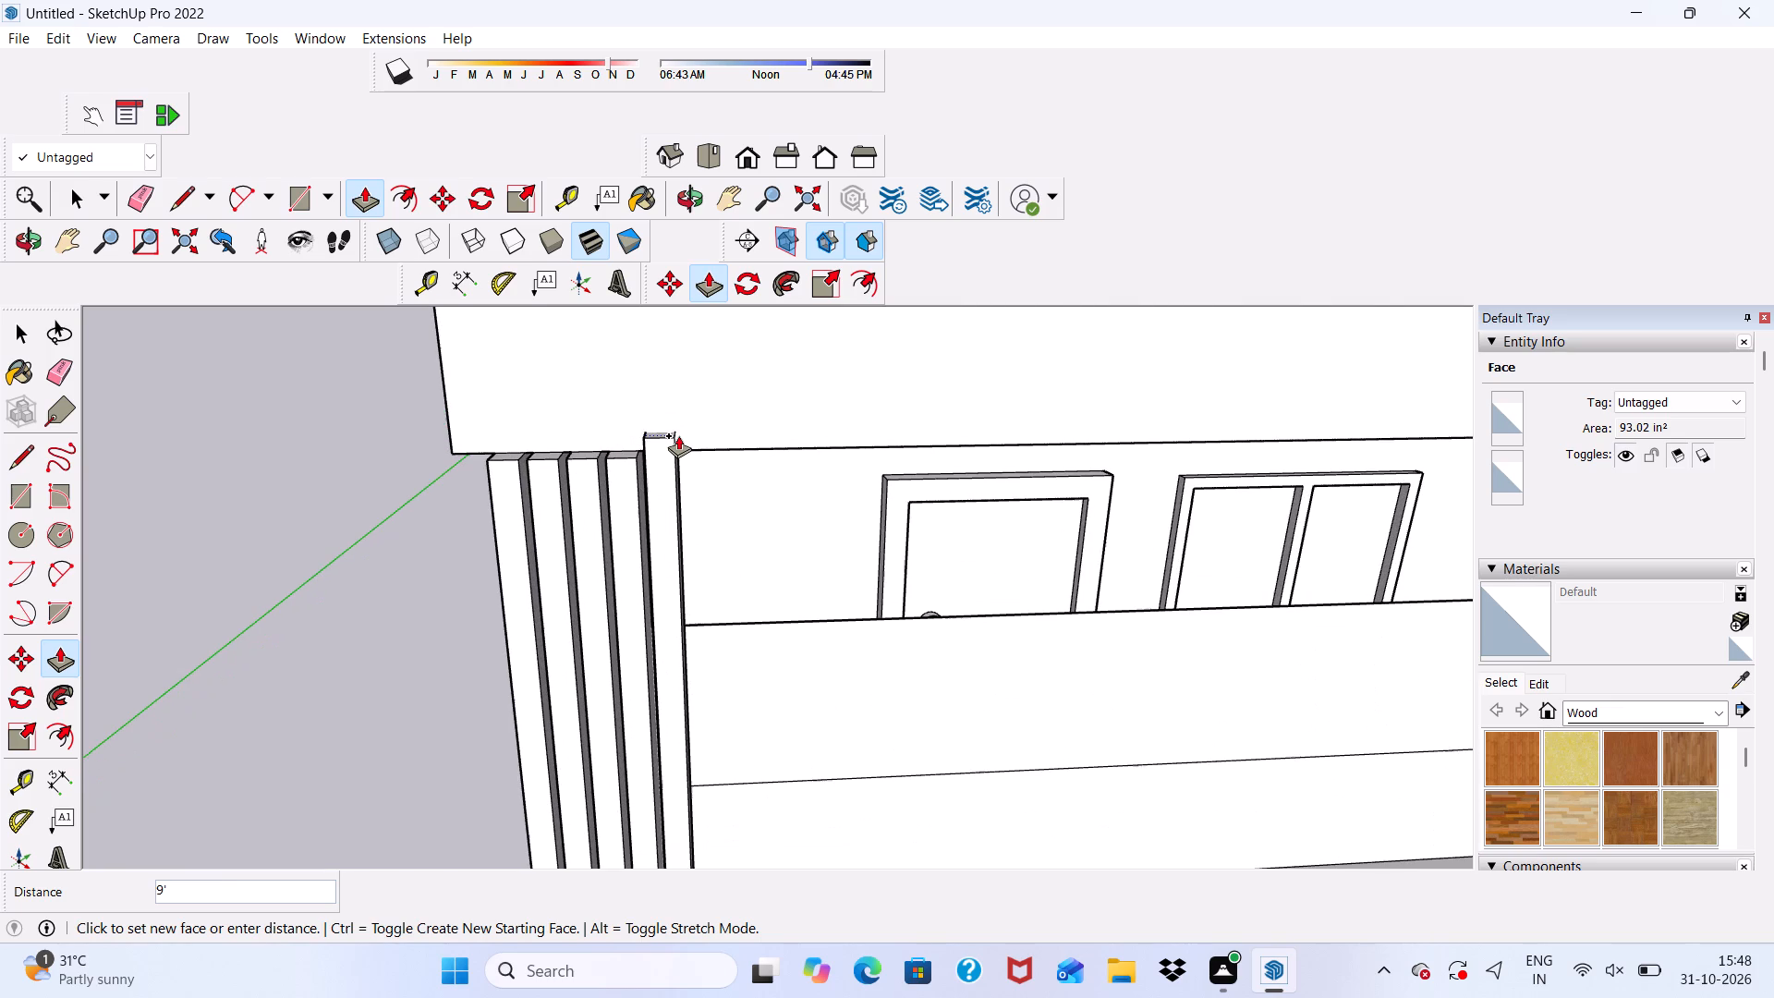
{"action": "scroll", "coordinate": [678, 435], "scroll_direction": "up", "scroll_amount": 5}
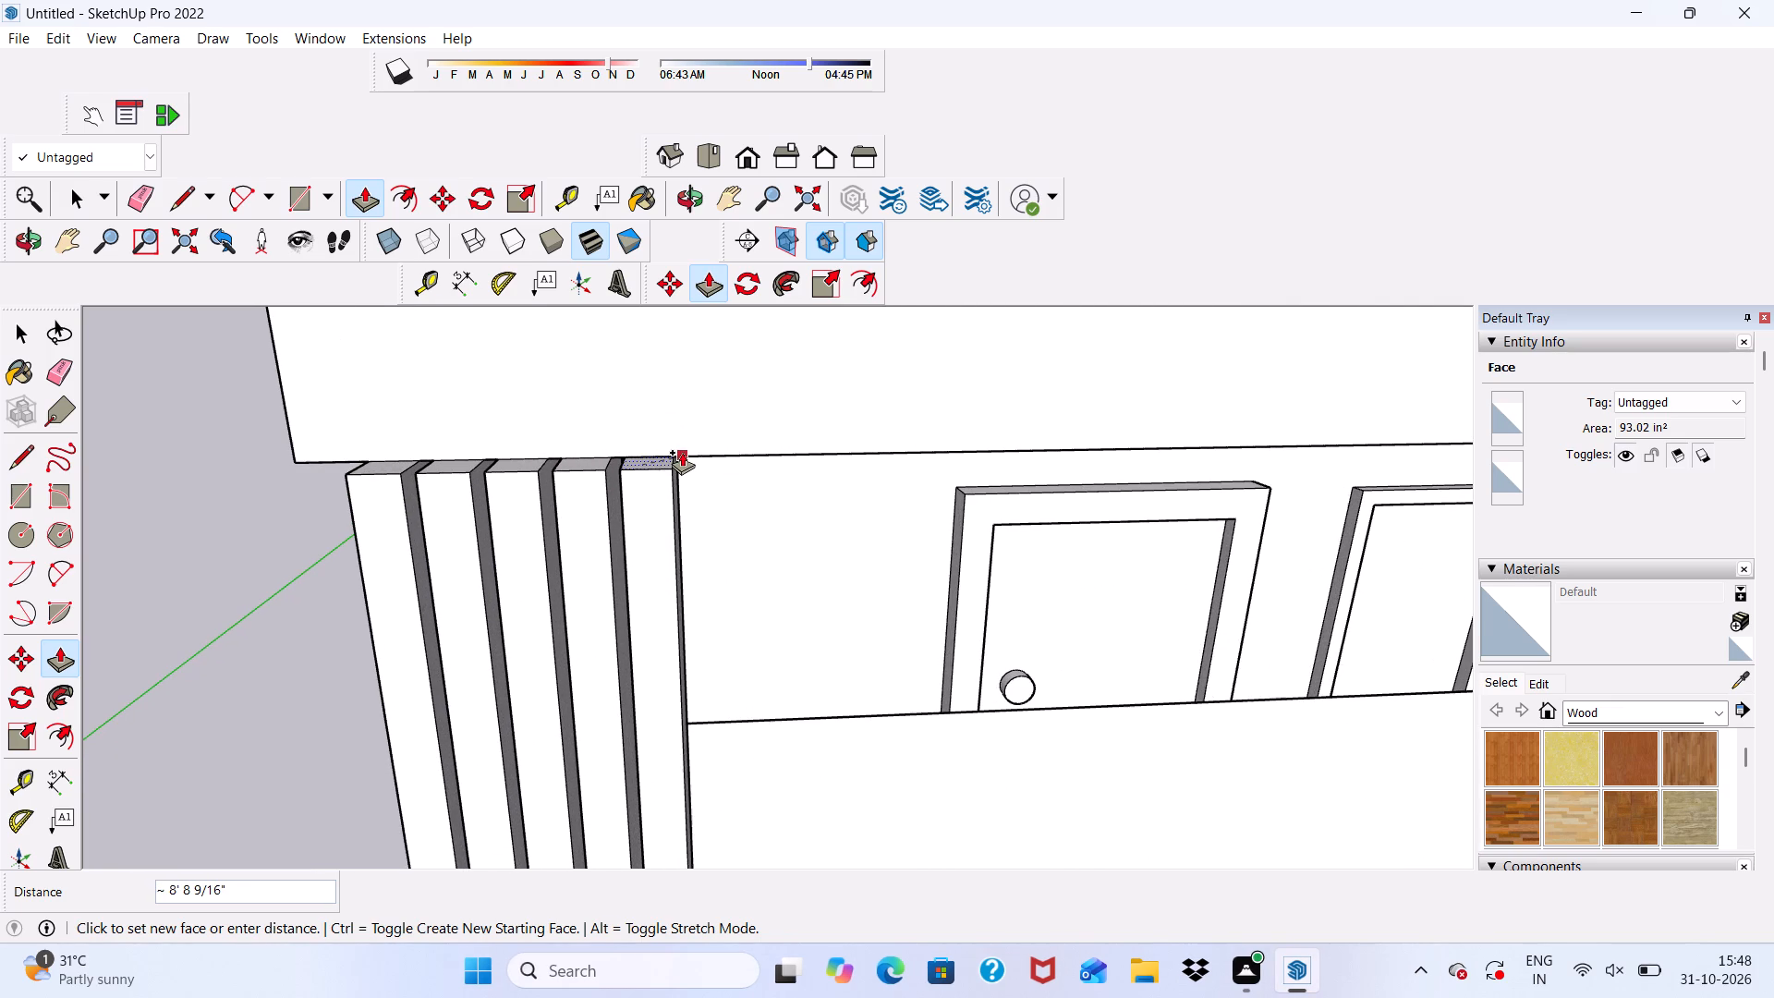
{"action": "left_click", "coordinate": [682, 452]}
Push/Pull the sixth ledge rectangle up about 8' 8 9/16" to the underside of the projecting band, beside the fifth post.
{"action": "scroll", "coordinate": [695, 445], "scroll_direction": "down", "scroll_amount": 4}
{"action": "scroll", "coordinate": [723, 380], "scroll_direction": "up", "scroll_amount": 1}
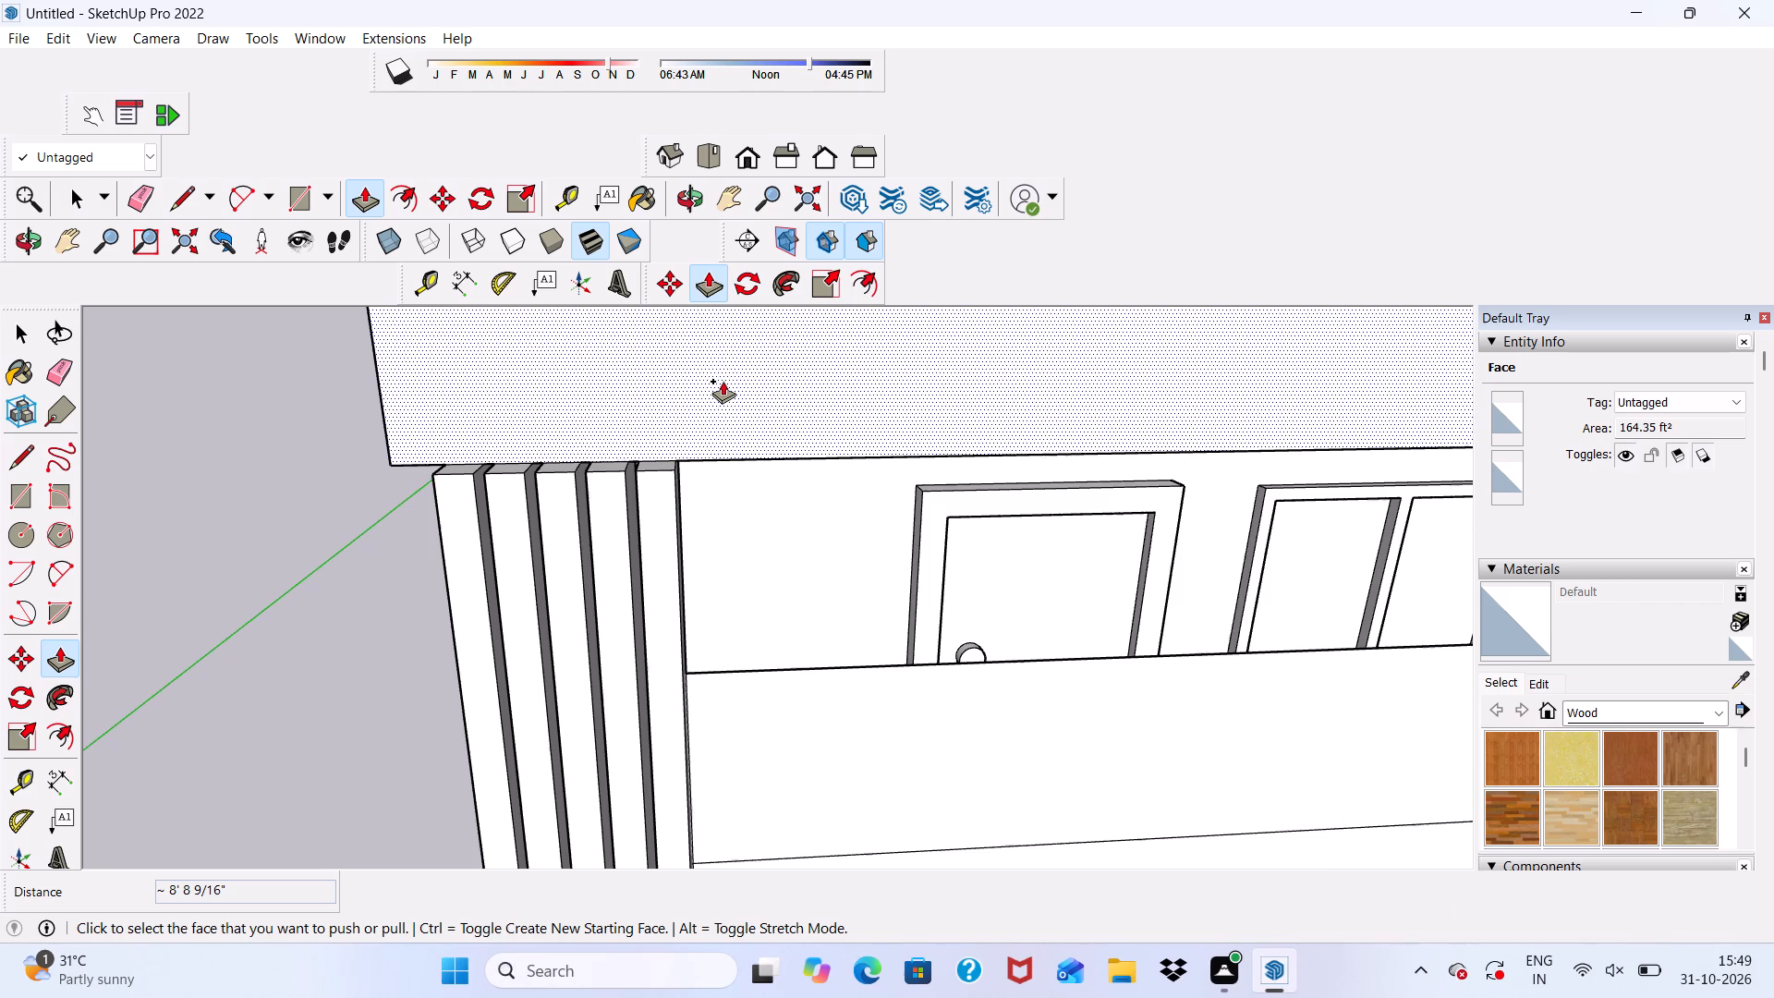
{"action": "scroll", "coordinate": [705, 341], "scroll_direction": "down", "scroll_amount": 8}
{"action": "scroll", "coordinate": [730, 710], "scroll_direction": "up", "scroll_amount": 4}
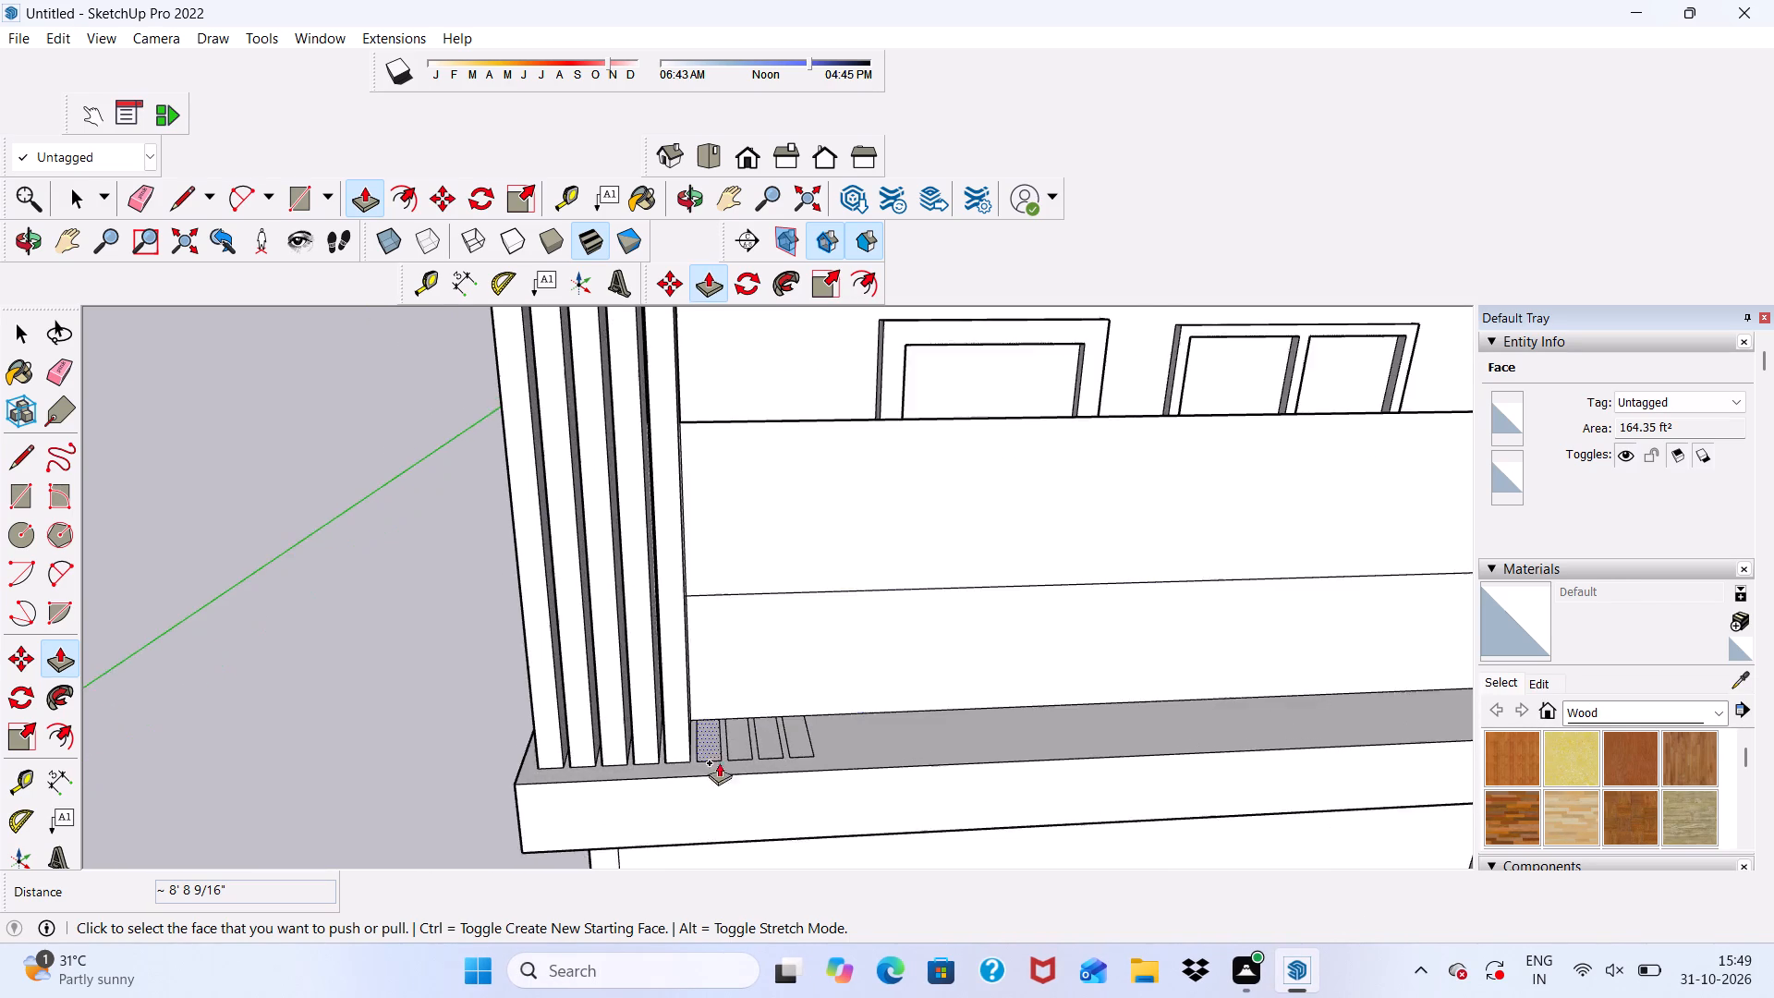
{"action": "scroll", "coordinate": [719, 762], "scroll_direction": "up", "scroll_amount": 8}
{"action": "left_click", "coordinate": [709, 731]}
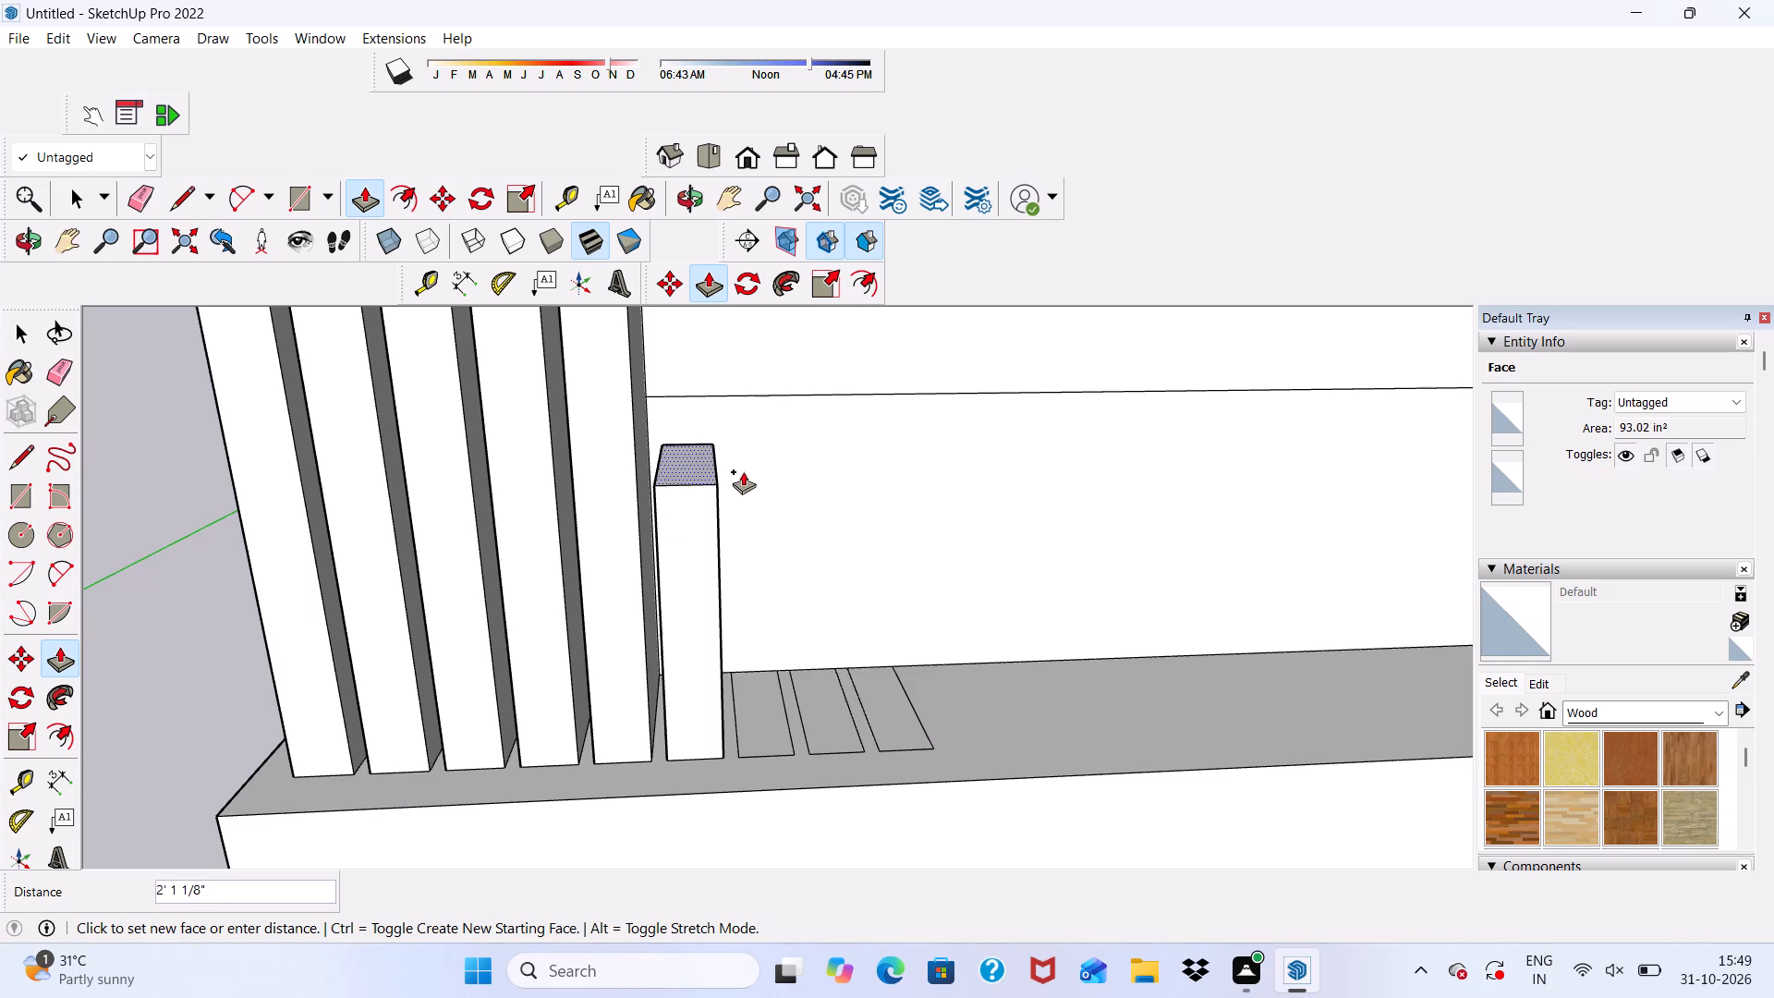
{"action": "scroll", "coordinate": [750, 537], "scroll_direction": "down", "scroll_amount": 4}
{"action": "scroll", "coordinate": [780, 627], "scroll_direction": "down", "scroll_amount": 4}
{"action": "scroll", "coordinate": [775, 542], "scroll_direction": "down", "scroll_amount": 7}
{"action": "scroll", "coordinate": [780, 379], "scroll_direction": "up", "scroll_amount": 5}
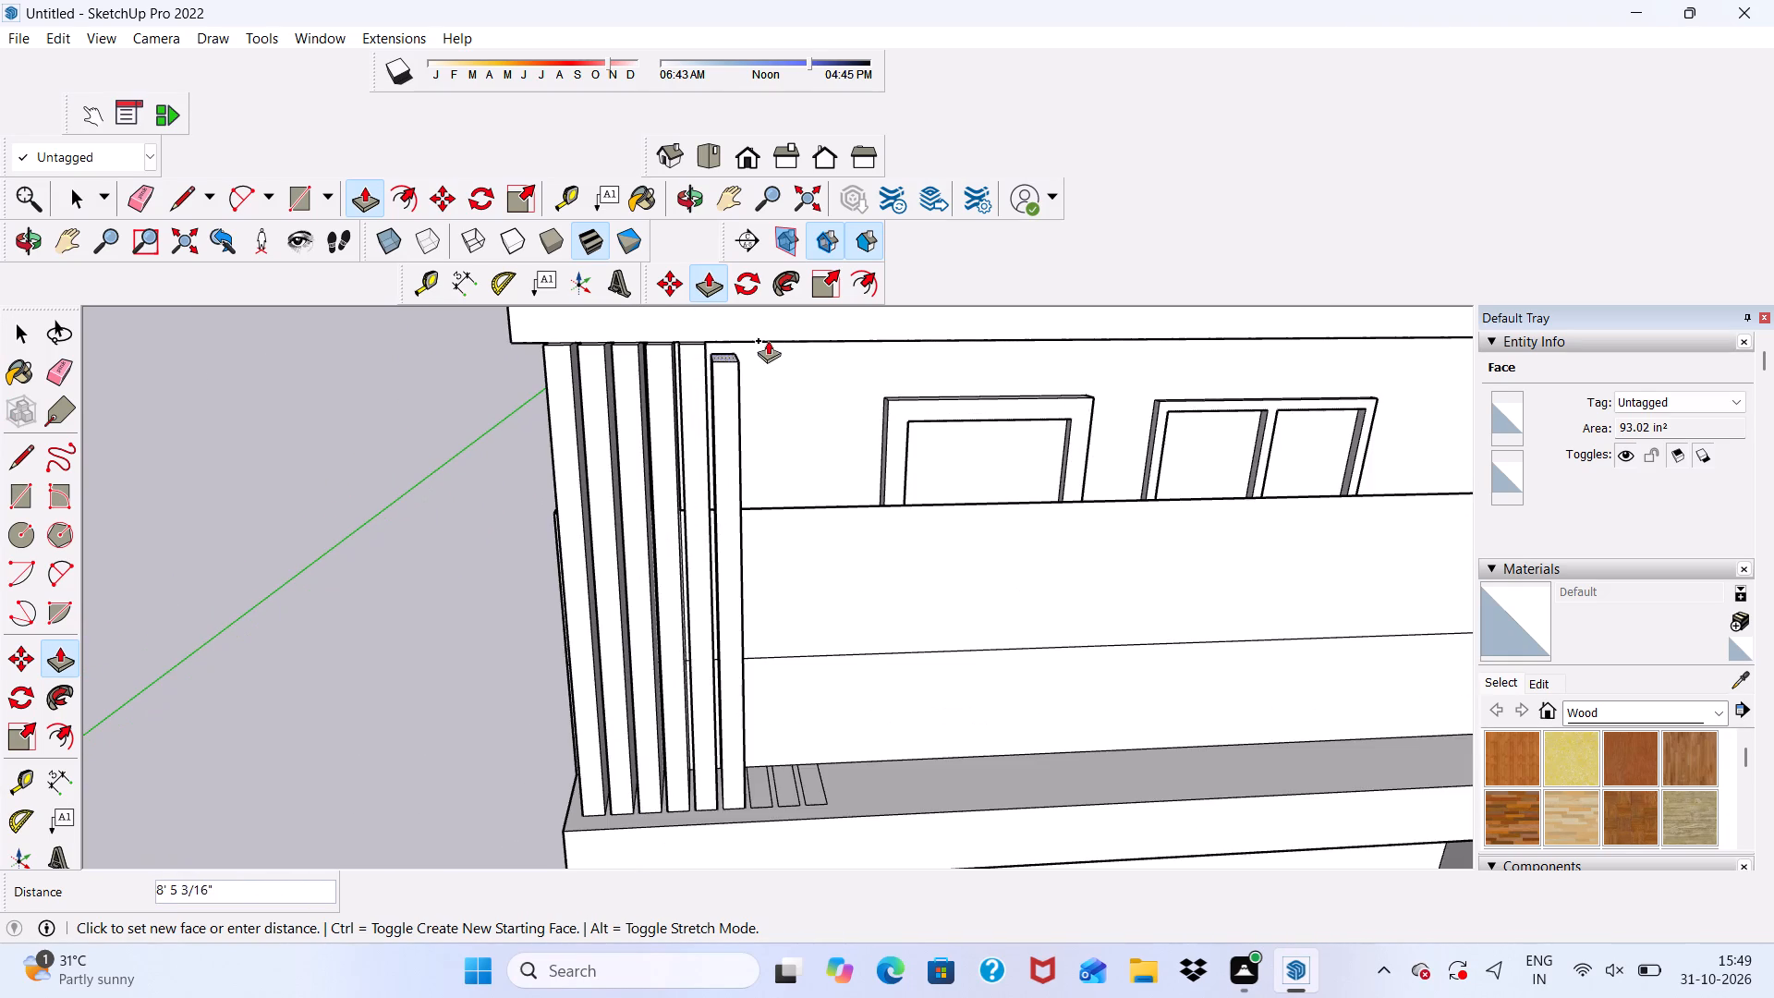
{"action": "scroll", "coordinate": [757, 326], "scroll_direction": "up", "scroll_amount": 6}
{"action": "left_click", "coordinate": [736, 353]}
Push/Pull the seventh ledge rectangle up about 8' 8 9/16" to the projecting band, matching the six existing posts.
{"action": "scroll", "coordinate": [692, 379], "scroll_direction": "down", "scroll_amount": 5}
{"action": "middle_click_drag", "start_coordinate": [650, 498], "coordinate": [517, 517]}
{"action": "scroll", "coordinate": [598, 363], "scroll_direction": "down", "scroll_amount": 6}
{"action": "scroll", "coordinate": [683, 748], "scroll_direction": "up", "scroll_amount": 8}
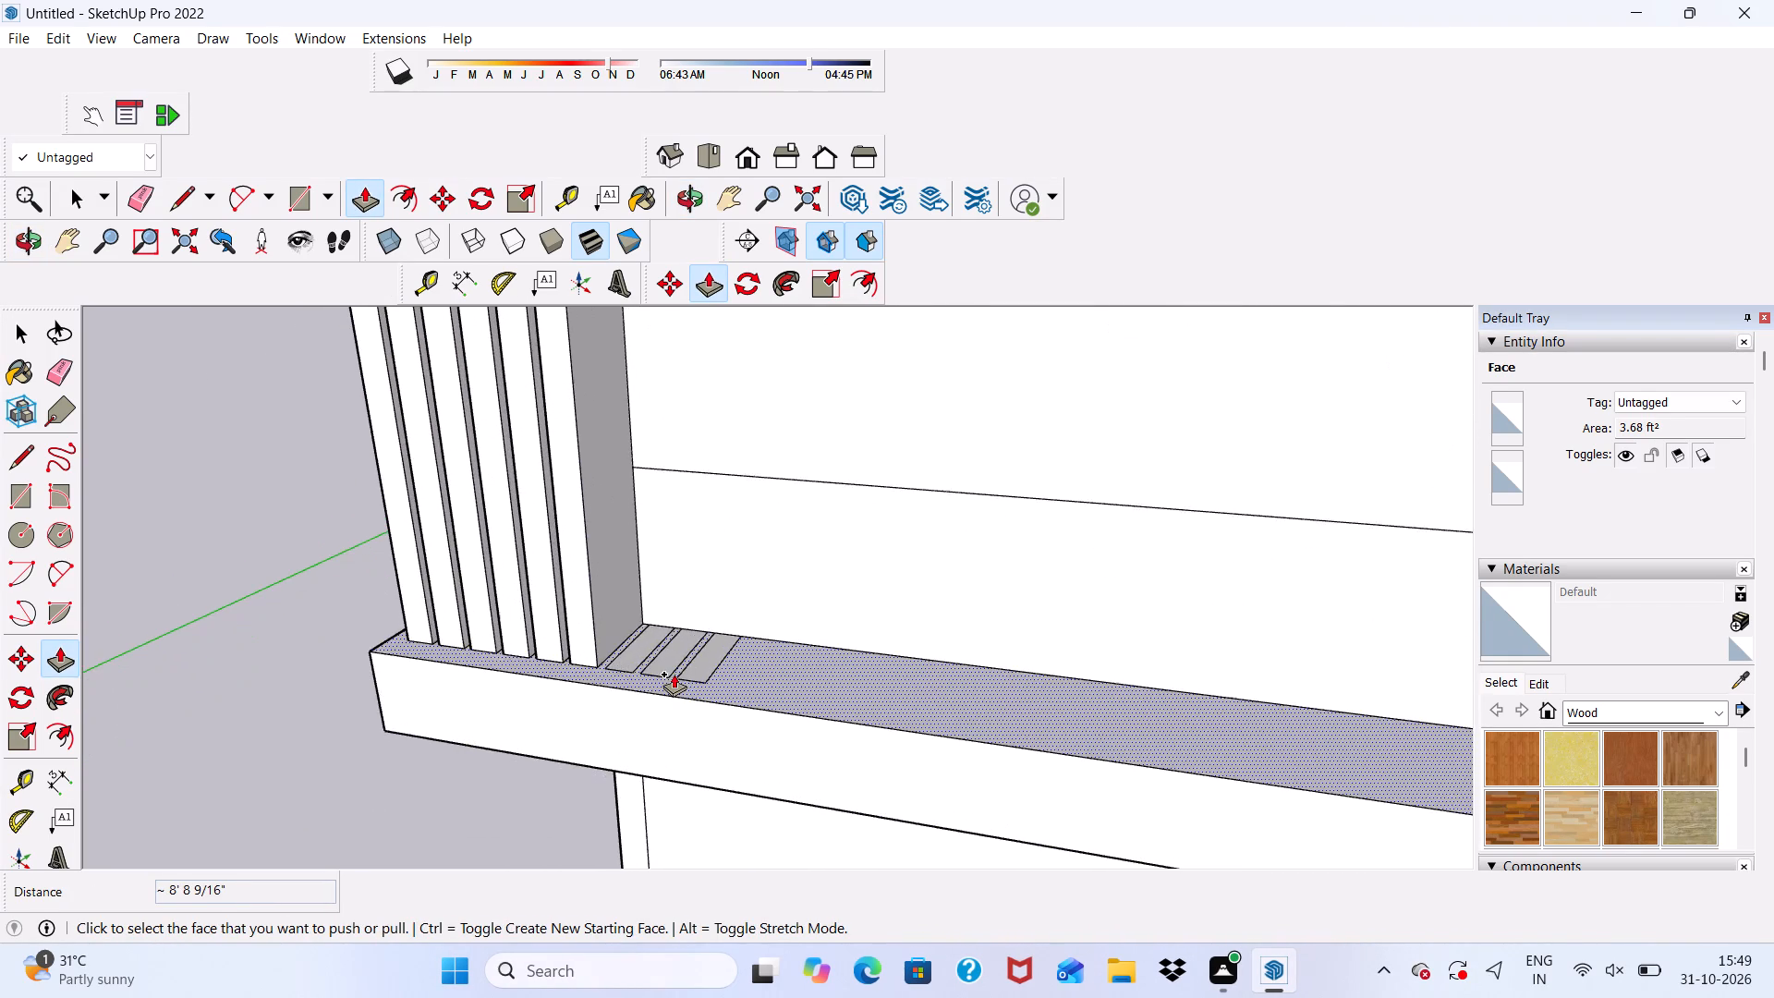
{"action": "scroll", "coordinate": [635, 655], "scroll_direction": "up", "scroll_amount": 8}
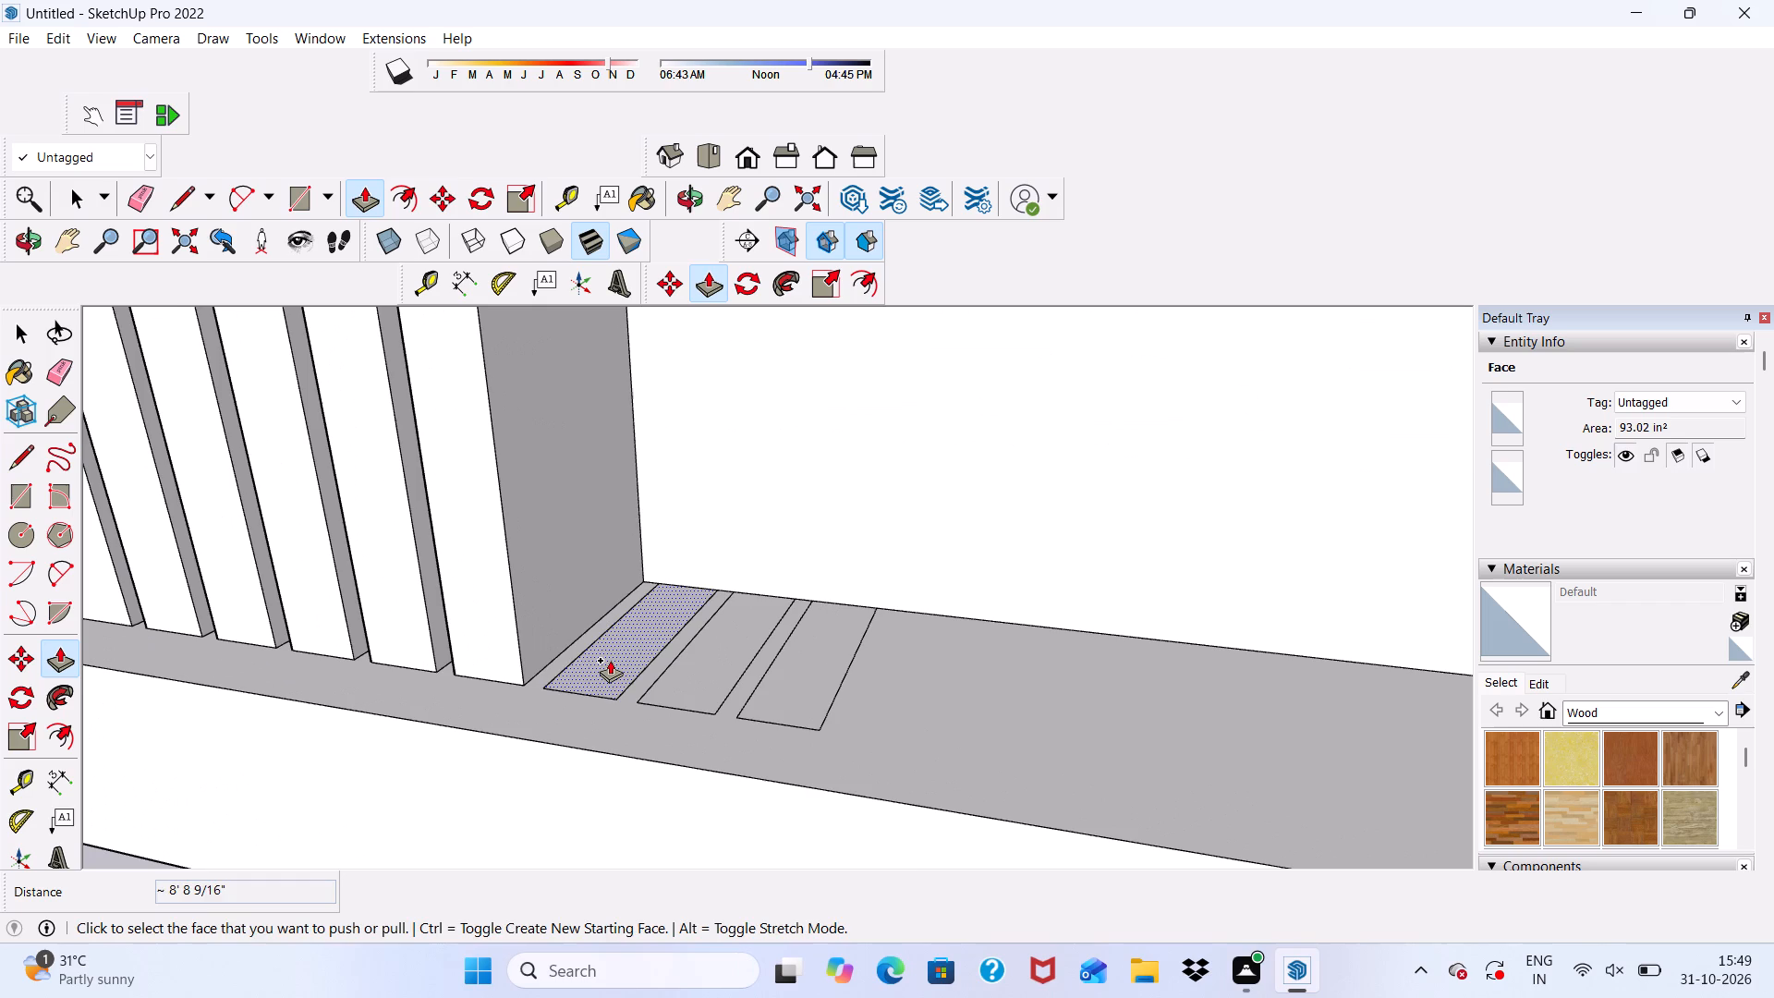
{"action": "left_click", "coordinate": [610, 660]}
{"action": "scroll", "coordinate": [614, 564], "scroll_direction": "down", "scroll_amount": 14}
{"action": "scroll", "coordinate": [650, 656], "scroll_direction": "down", "scroll_amount": 5}
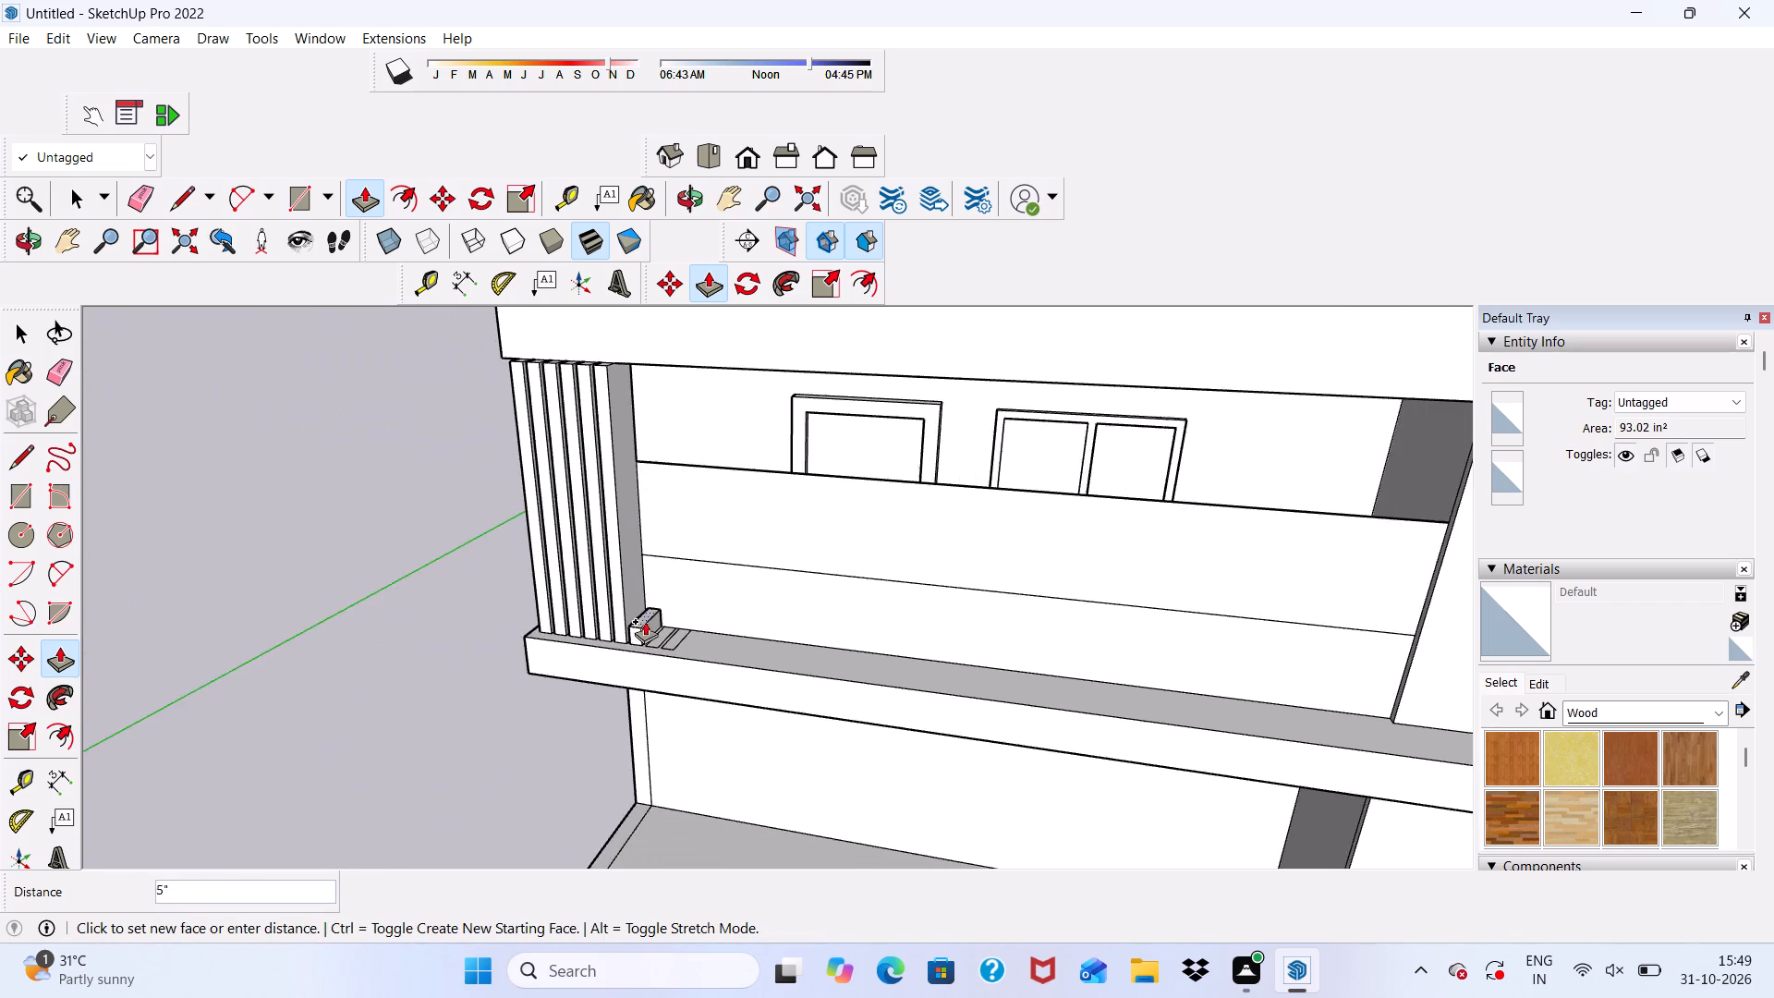
{"action": "scroll", "coordinate": [645, 621], "scroll_direction": "down", "scroll_amount": 5}
{"action": "scroll", "coordinate": [650, 437], "scroll_direction": "up", "scroll_amount": 12}
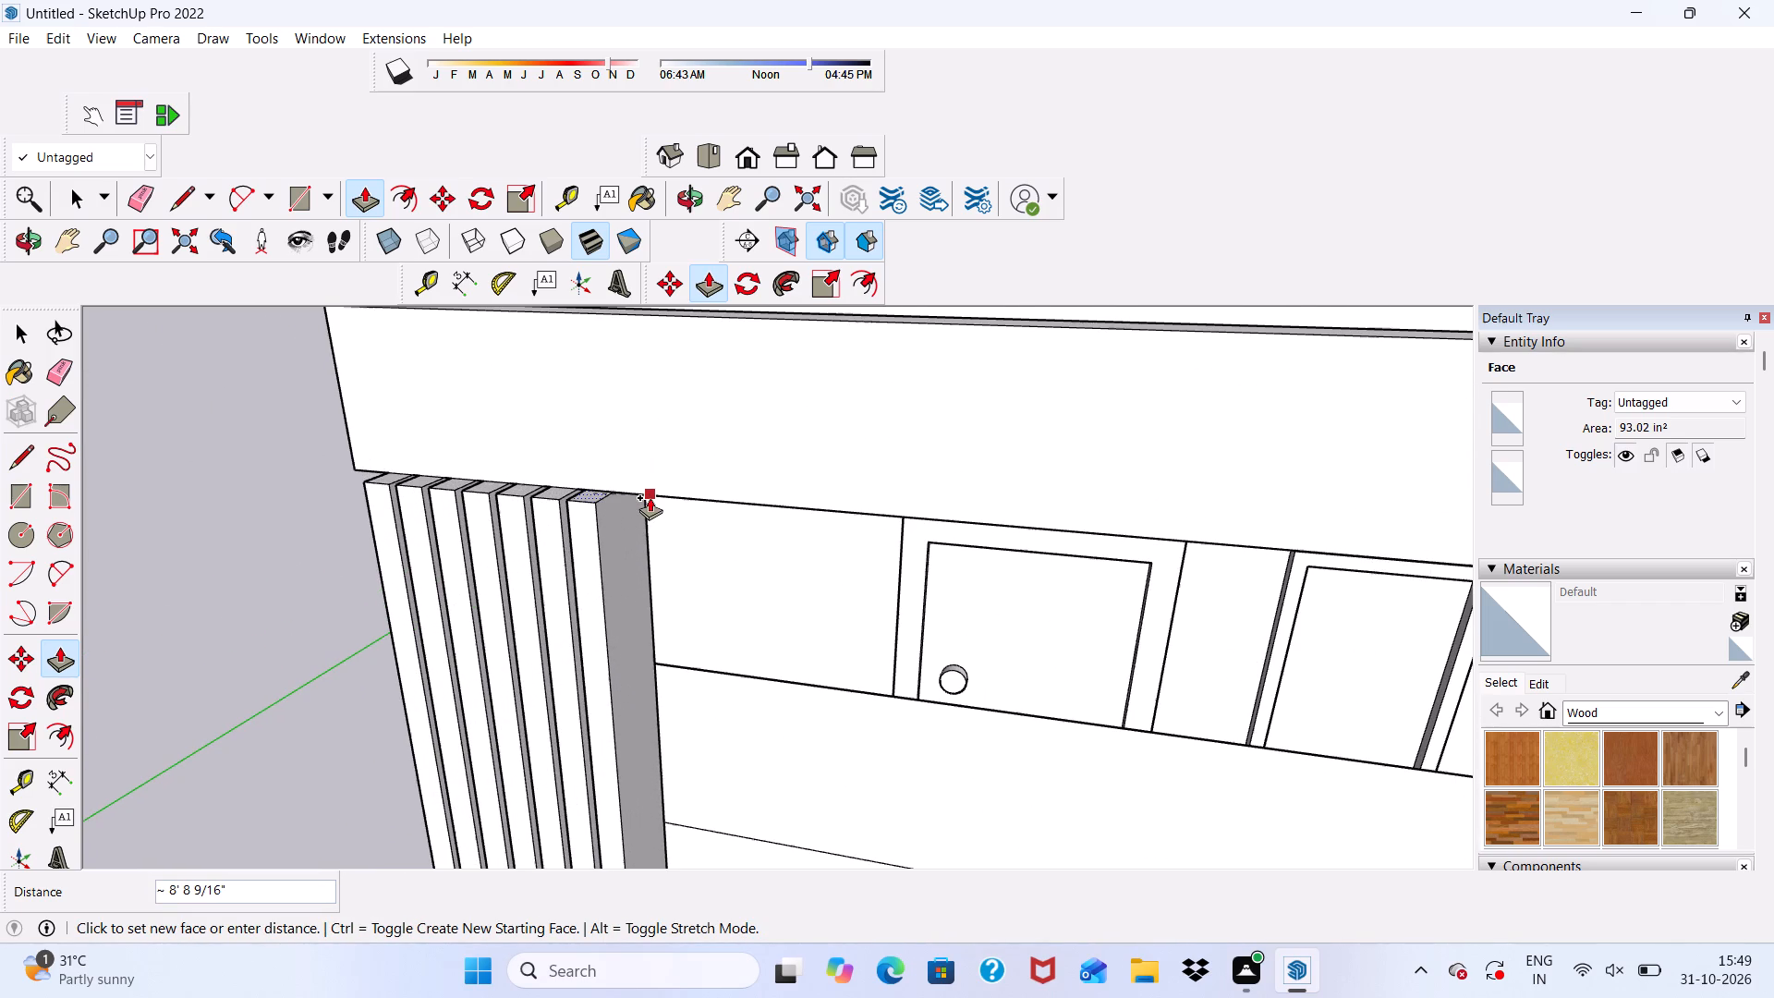
{"action": "left_click", "coordinate": [650, 497]}
Push/Pull the eighth ledge rectangle up about 8' 8 9/16" to the underside of the projecting band, beside the seventh post.
{"action": "scroll", "coordinate": [590, 538], "scroll_direction": "down", "scroll_amount": 3}
{"action": "middle_click_drag", "start_coordinate": [517, 623], "coordinate": [582, 495]}
{"action": "scroll", "coordinate": [640, 370], "scroll_direction": "down", "scroll_amount": 6}
{"action": "scroll", "coordinate": [651, 733], "scroll_direction": "up", "scroll_amount": 8}
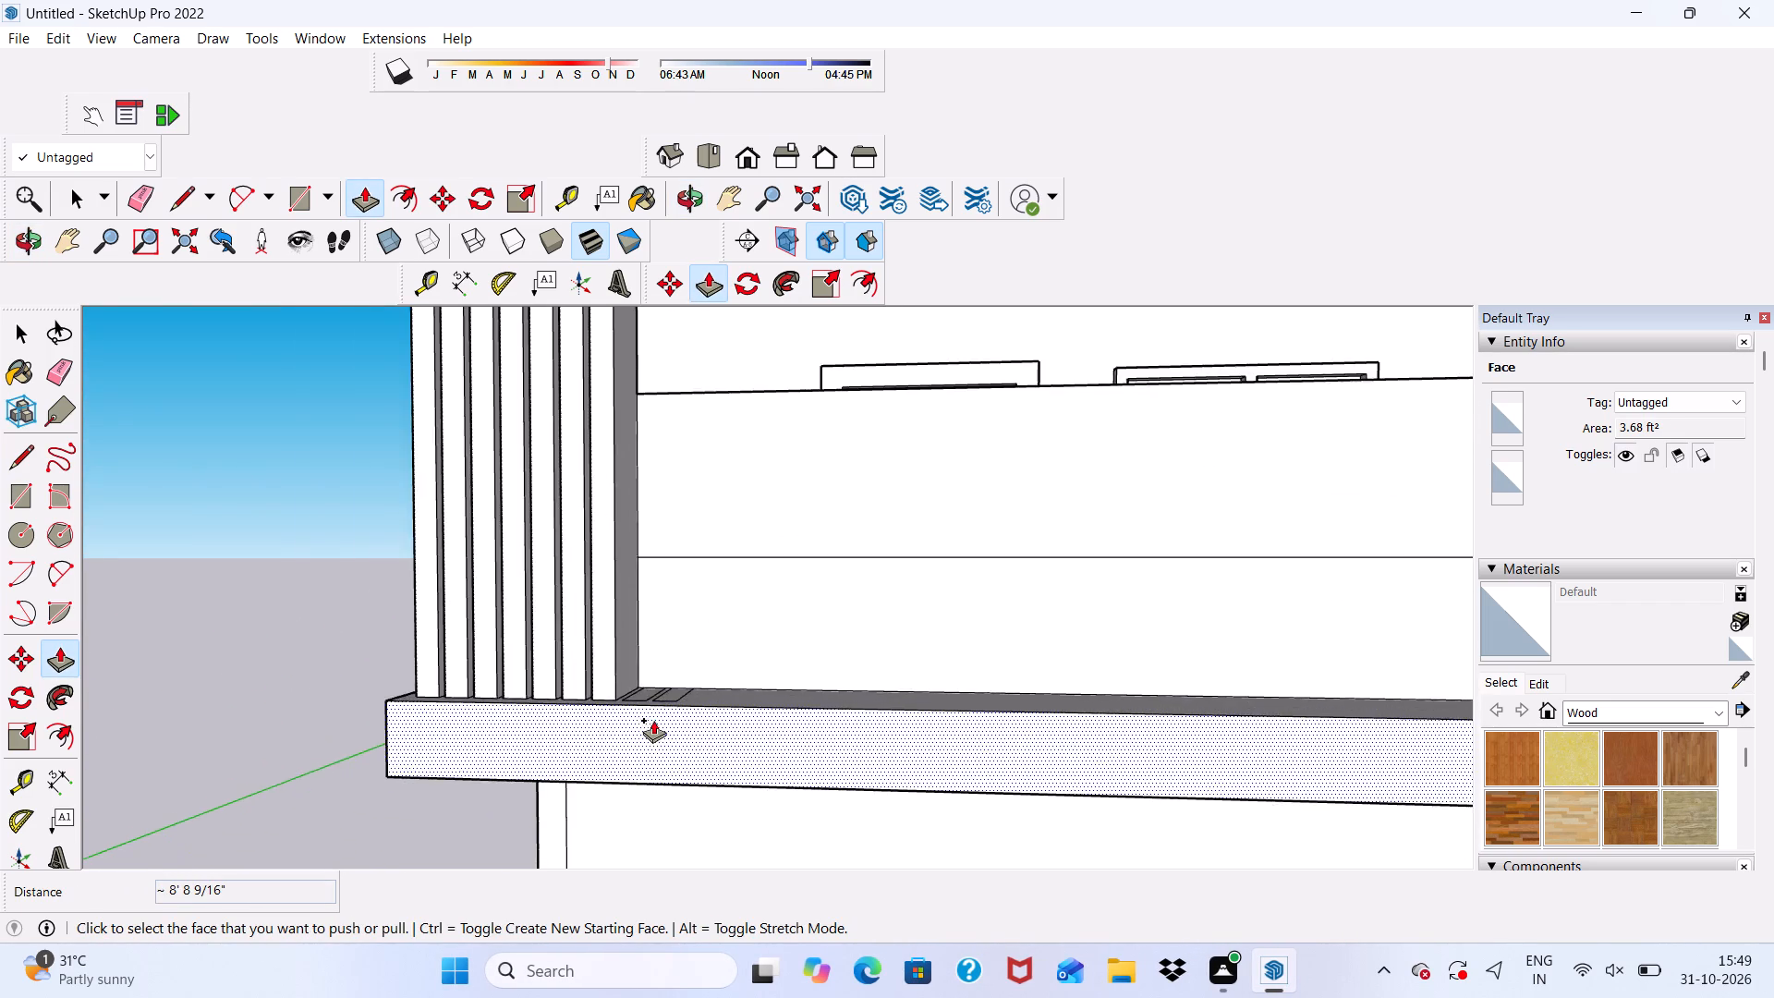
{"action": "scroll", "coordinate": [653, 720], "scroll_direction": "up", "scroll_amount": 3}
{"action": "middle_click_drag", "start_coordinate": [648, 680], "coordinate": [656, 757]}
{"action": "scroll", "coordinate": [656, 757], "scroll_direction": "up", "scroll_amount": 4}
{"action": "left_click", "coordinate": [632, 733]}
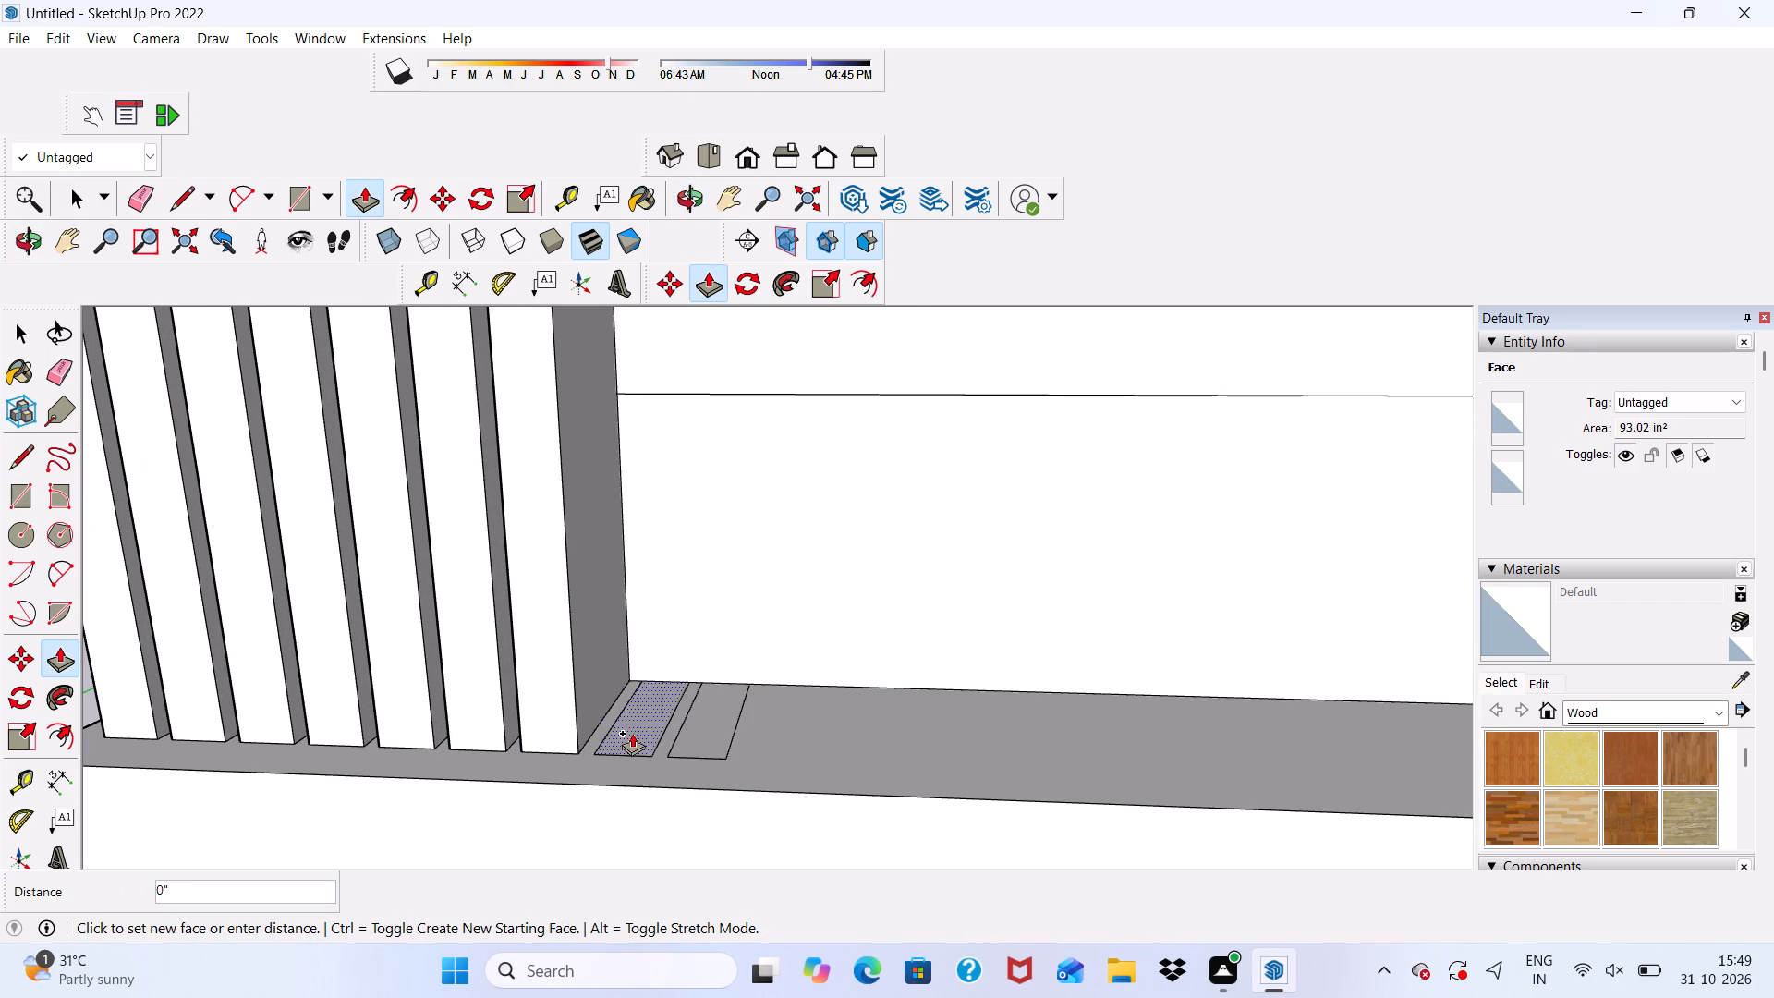
{"action": "scroll", "coordinate": [672, 585], "scroll_direction": "down", "scroll_amount": 19}
{"action": "scroll", "coordinate": [683, 770], "scroll_direction": "up", "scroll_amount": 3}
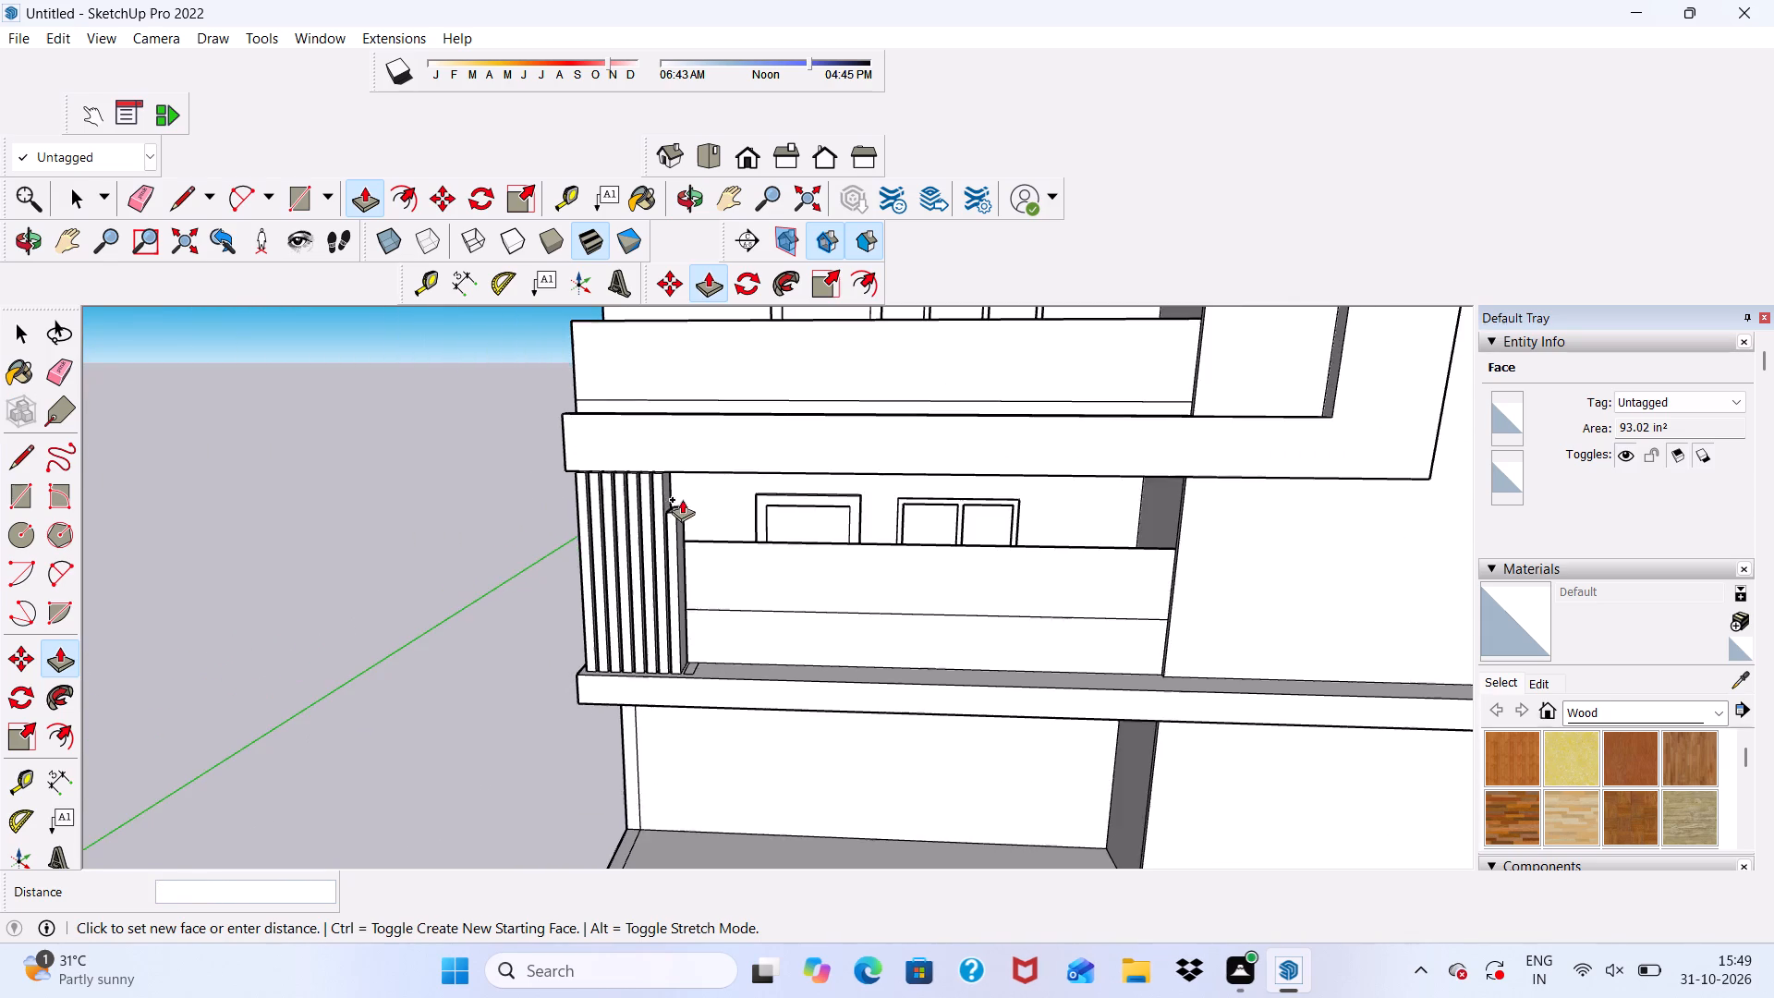
{"action": "scroll", "coordinate": [682, 499], "scroll_direction": "up", "scroll_amount": 13}
{"action": "left_click", "coordinate": [684, 470]}
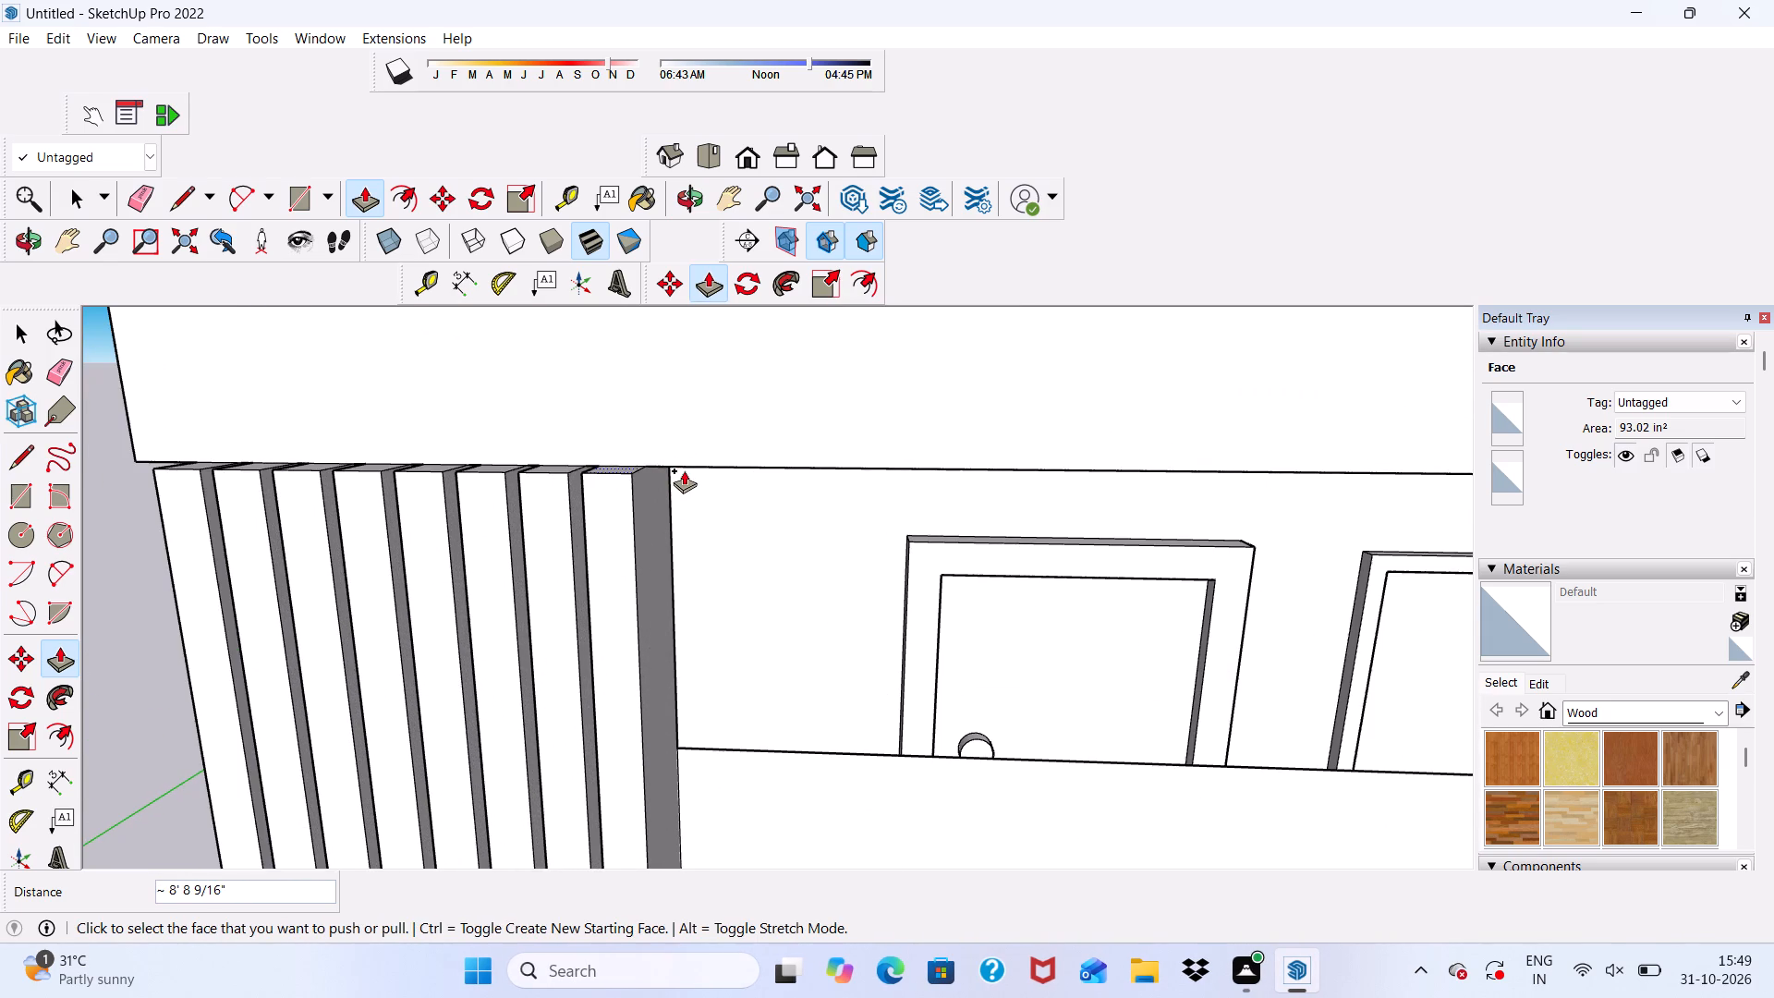
Push/Pull the ninth and last ledge rectangle up to the underside of the projecting band, completing the row of posts.
{"action": "scroll", "coordinate": [684, 469], "scroll_direction": "down", "scroll_amount": 5}
{"action": "scroll", "coordinate": [696, 370], "scroll_direction": "down", "scroll_amount": 5}
{"action": "scroll", "coordinate": [675, 868], "scroll_direction": "up", "scroll_amount": 5}
{"action": "scroll", "coordinate": [719, 772], "scroll_direction": "up", "scroll_amount": 6}
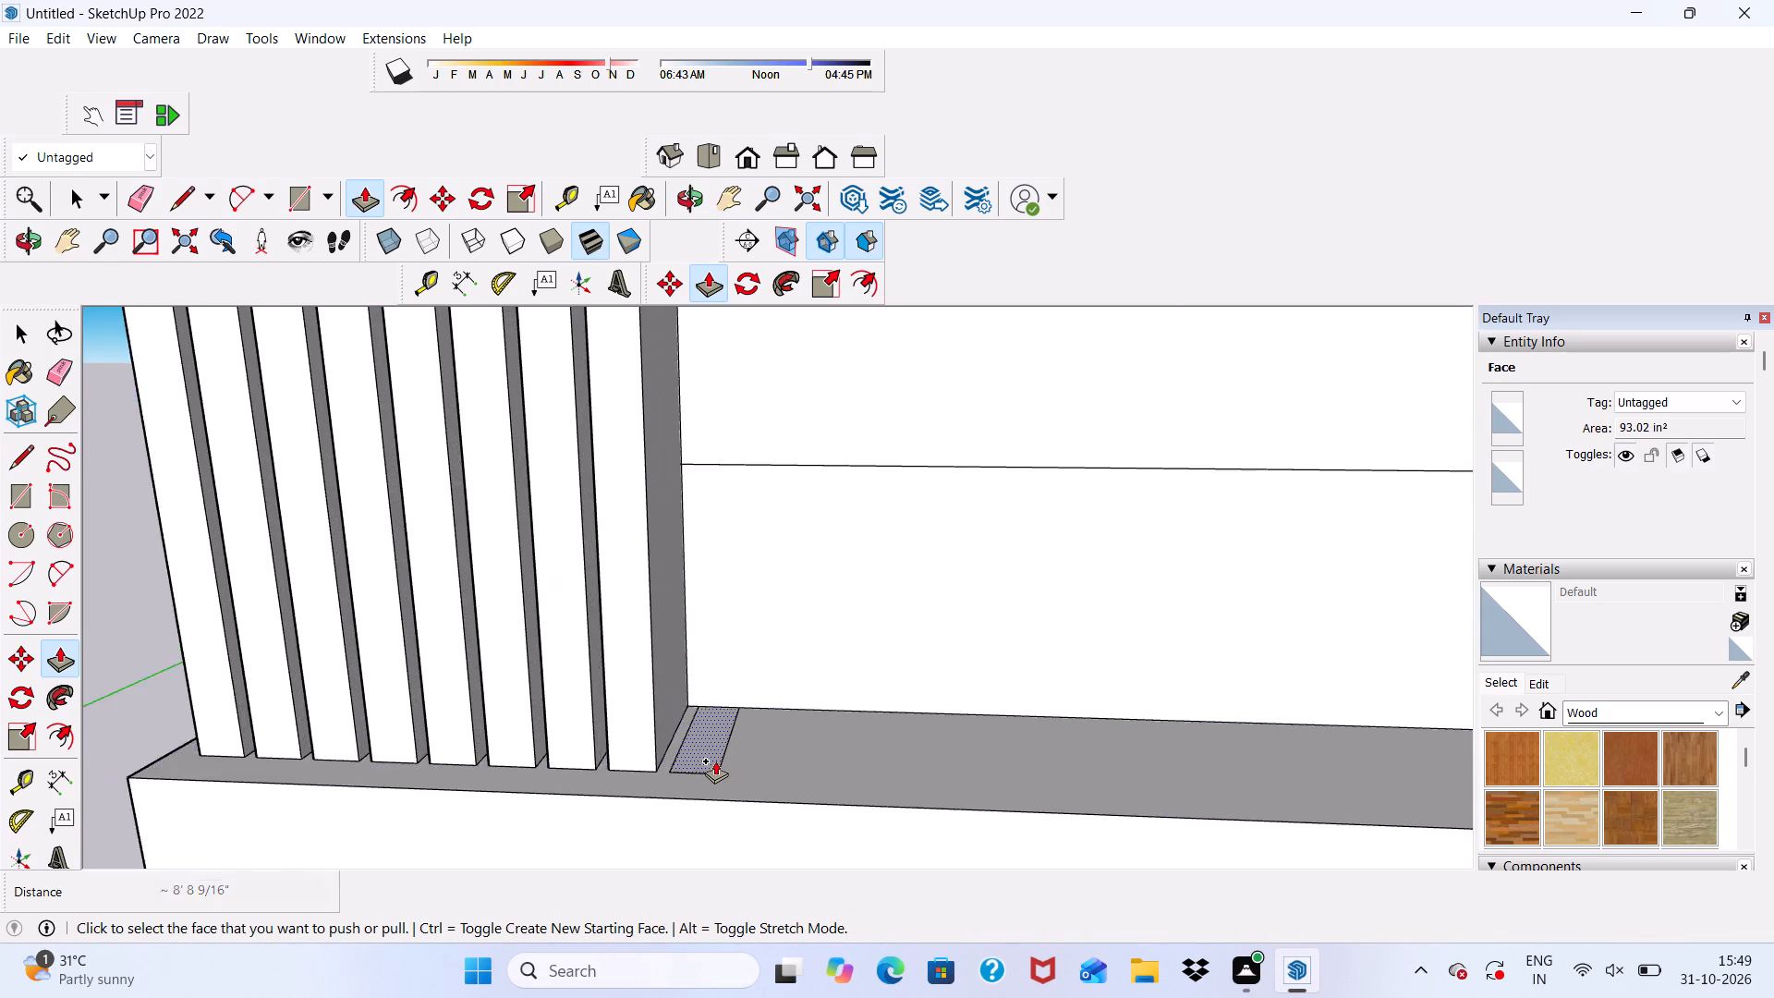
{"action": "scroll", "coordinate": [715, 761], "scroll_direction": "up", "scroll_amount": 2}
{"action": "left_click", "coordinate": [715, 761]}
{"action": "scroll", "coordinate": [705, 648], "scroll_direction": "down", "scroll_amount": 13}
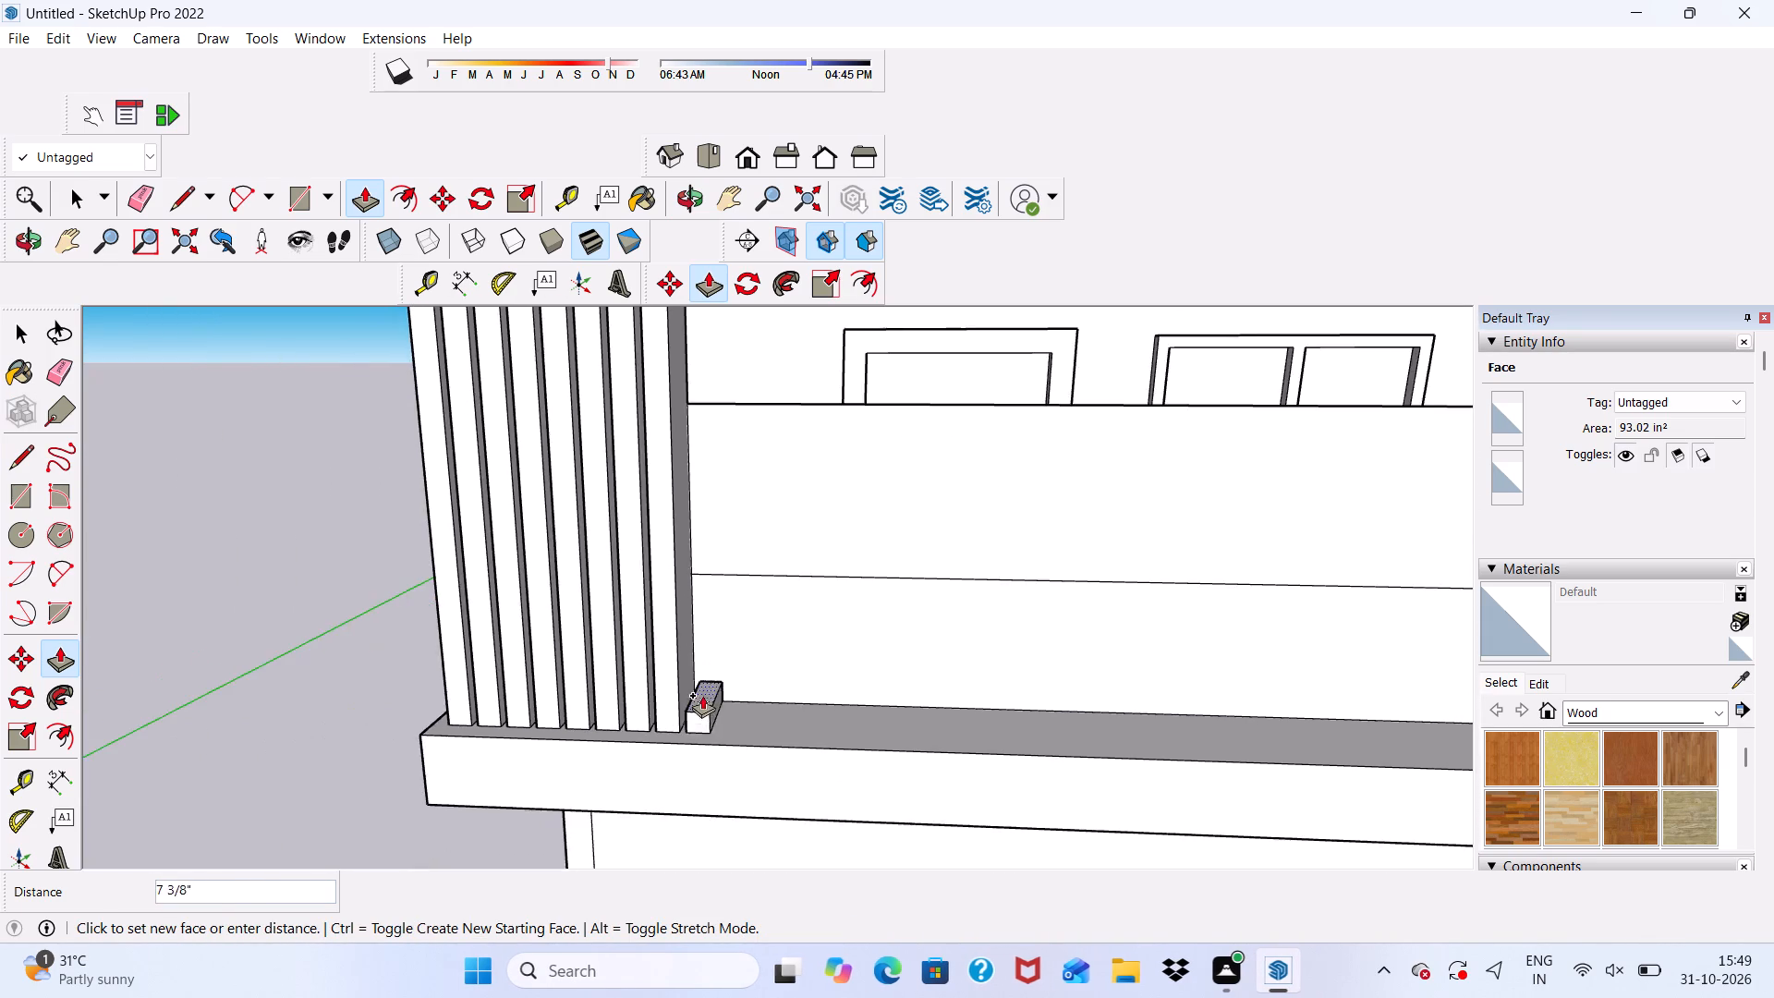
{"action": "scroll", "coordinate": [702, 695], "scroll_direction": "down", "scroll_amount": 8}
{"action": "scroll", "coordinate": [711, 567], "scroll_direction": "up", "scroll_amount": 12}
{"action": "left_click", "coordinate": [711, 526]}
{"action": "scroll", "coordinate": [711, 525], "scroll_direction": "down", "scroll_amount": 4}
{"action": "middle_click_drag", "start_coordinate": [410, 779], "coordinate": [678, 563]}
{"action": "scroll", "coordinate": [663, 563], "scroll_direction": "down", "scroll_amount": 5}
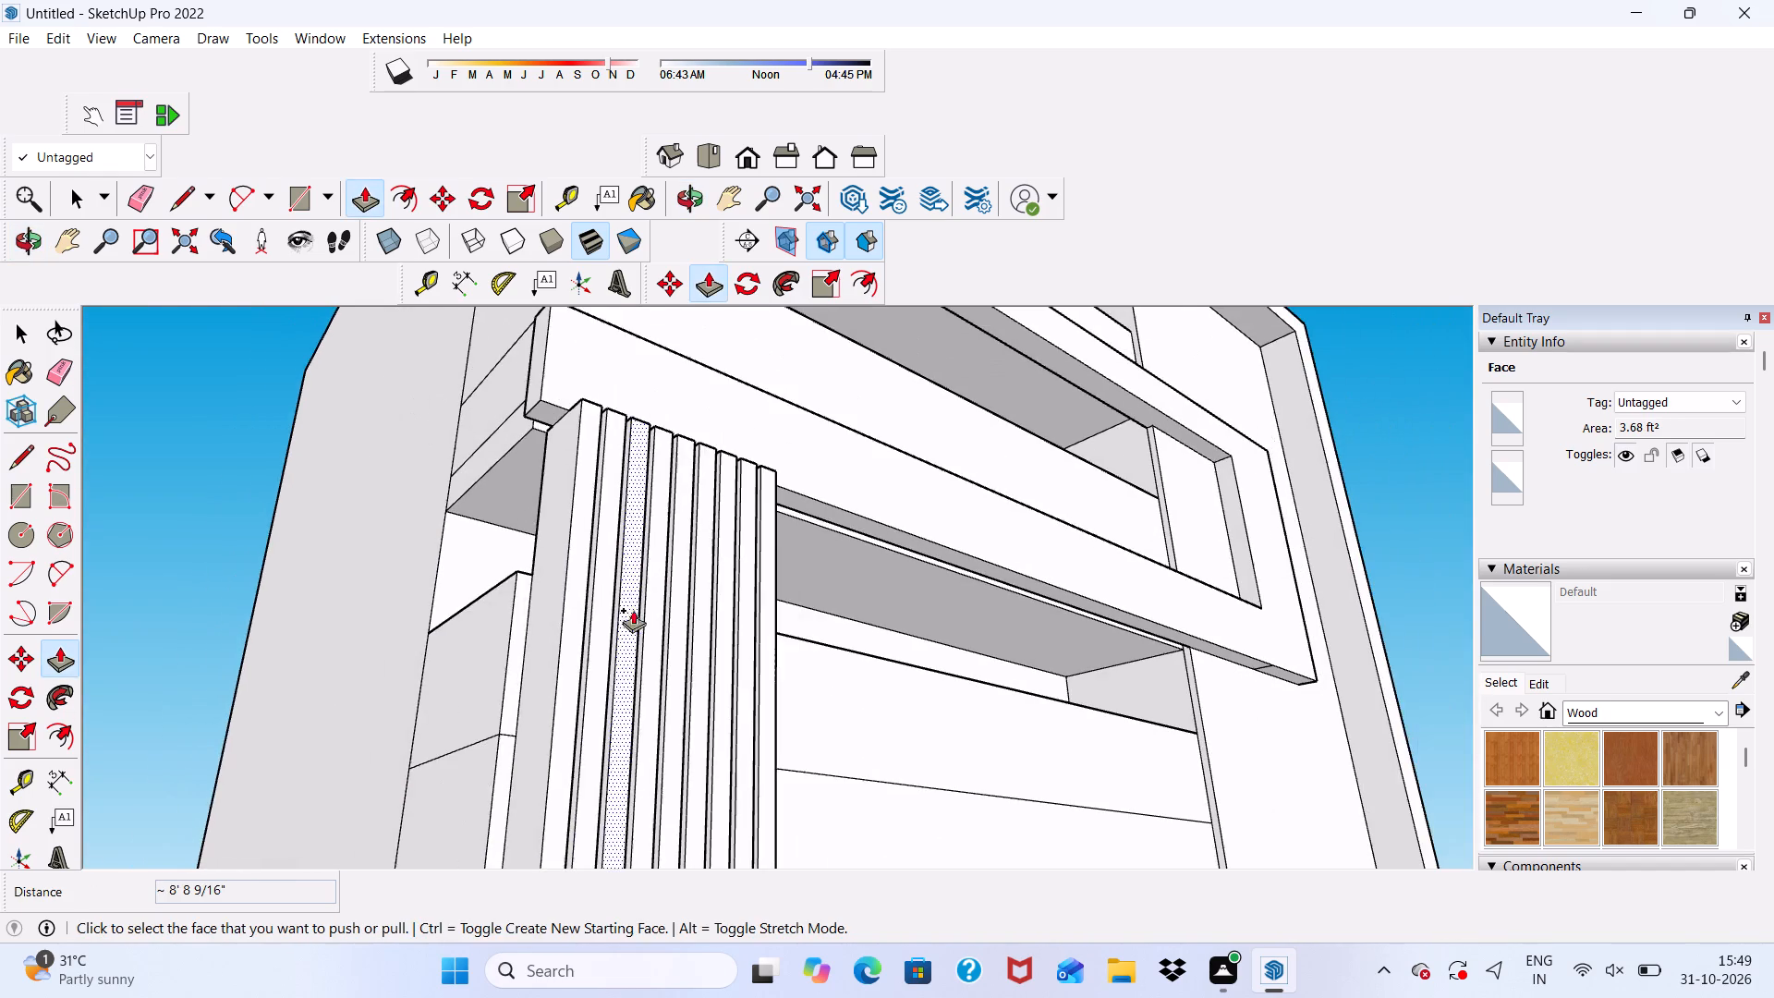
{"action": "middle_click_drag", "start_coordinate": [706, 565], "coordinate": [707, 687]}
{"action": "left_click", "coordinate": [551, 655]}
{"action": "key", "text": "space"}
Erase the two leftover horizontal edges on the building's side wall, near the end of the projecting band above the posts.
{"action": "scroll", "coordinate": [620, 616], "scroll_direction": "down", "scroll_amount": 1}
{"action": "middle_click_drag", "start_coordinate": [620, 616], "coordinate": [723, 692]}
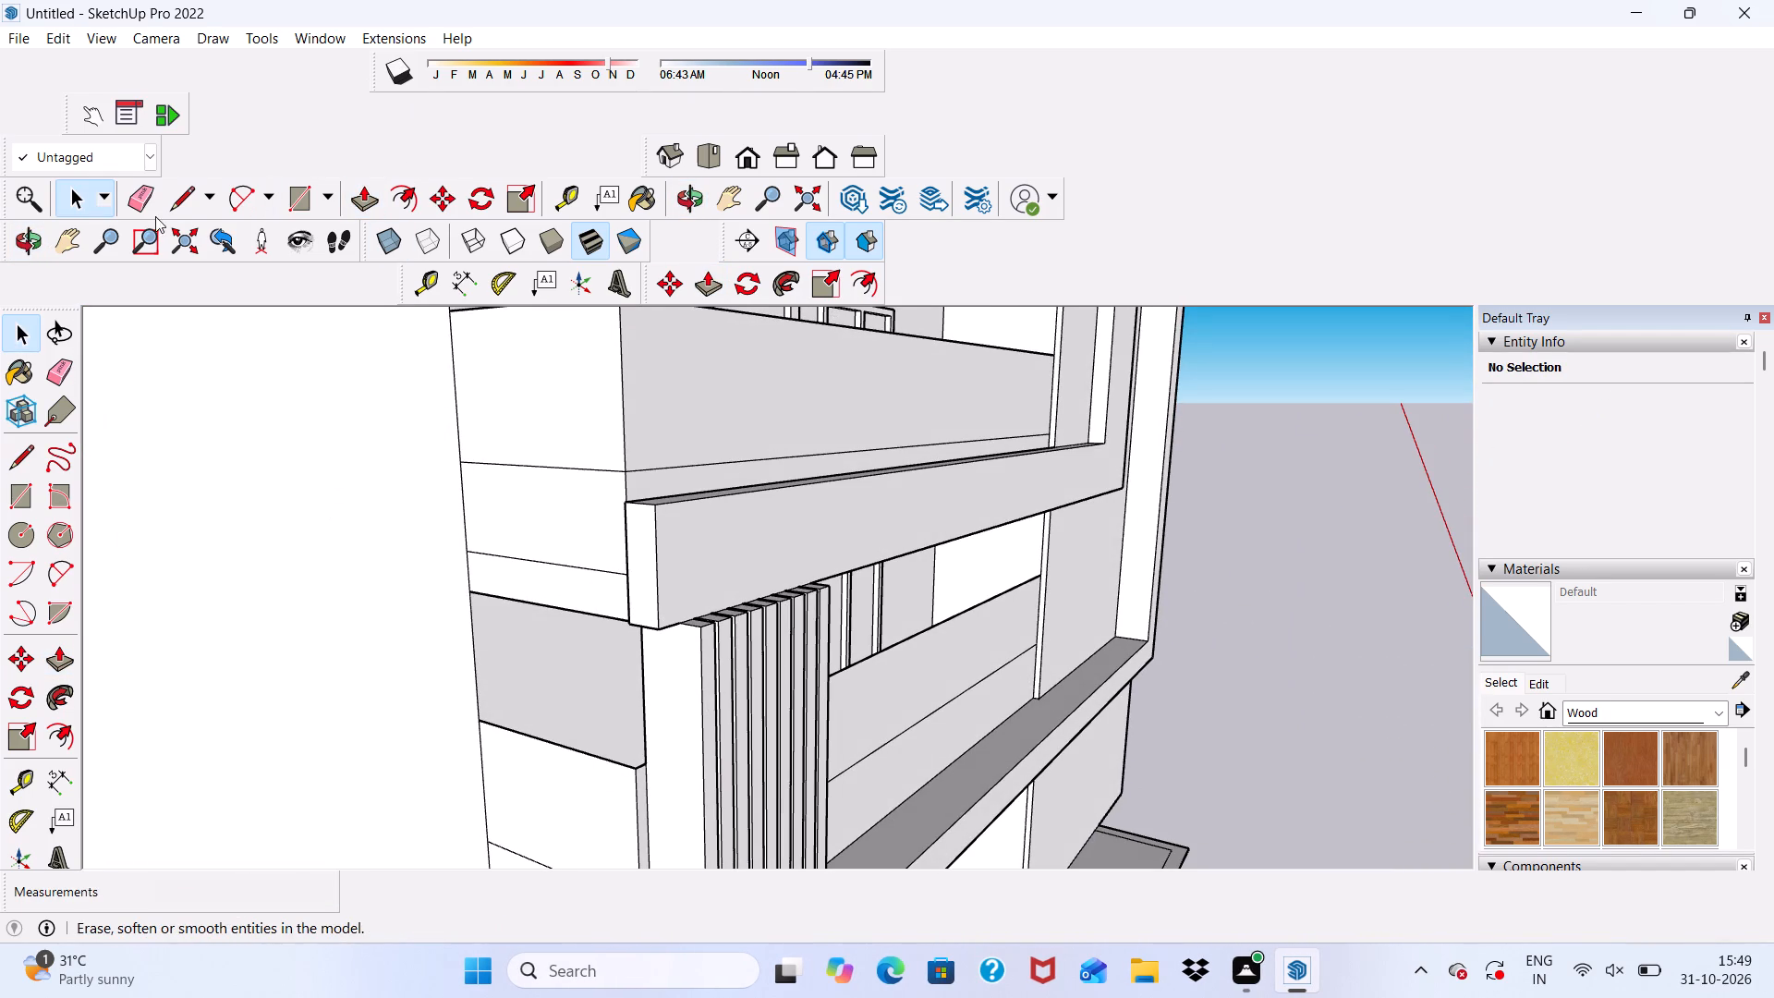
{"action": "left_click", "coordinate": [145, 197]}
{"action": "scroll", "coordinate": [386, 458], "scroll_direction": "up", "scroll_amount": 3}
{"action": "left_click_drag", "start_coordinate": [589, 590], "coordinate": [590, 628]}
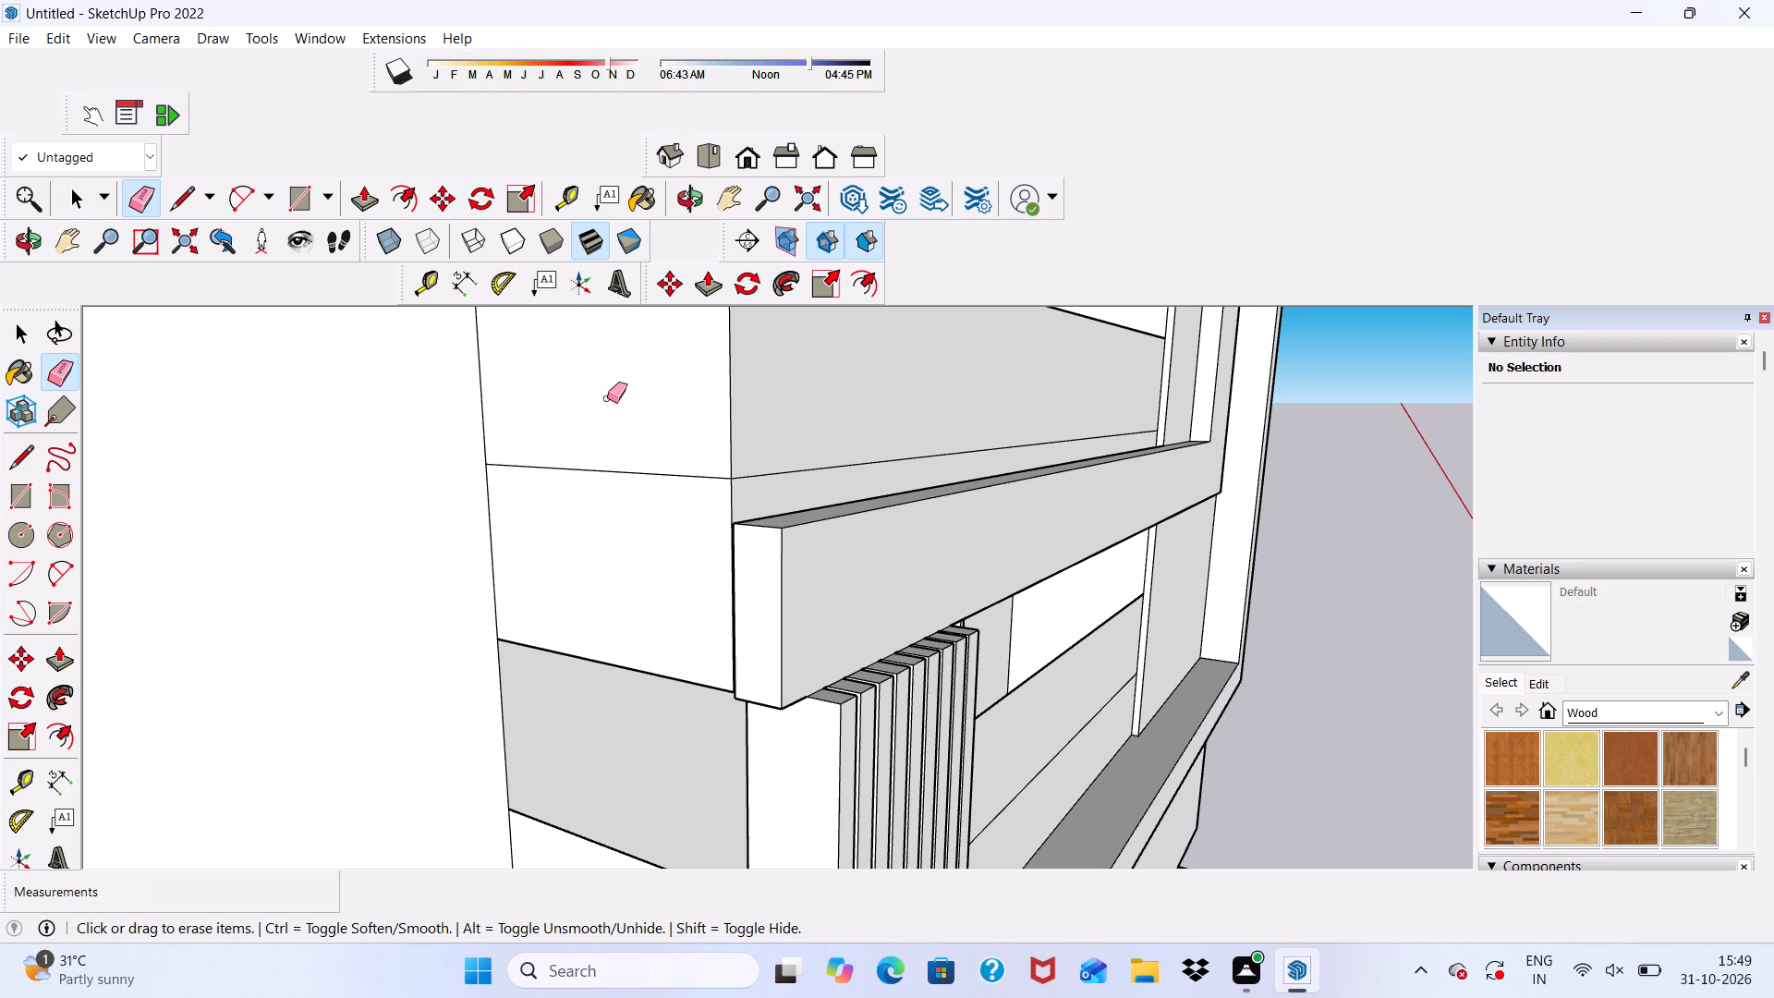
{"action": "left_click_drag", "start_coordinate": [614, 413], "coordinate": [621, 545]}
Examine the whole facade and the row of vertical posts between the lowest ledge and the projecting band.
{"action": "scroll", "coordinate": [632, 446], "scroll_direction": "down", "scroll_amount": 5}
{"action": "middle_click_drag", "start_coordinate": [650, 562], "coordinate": [240, 578]}
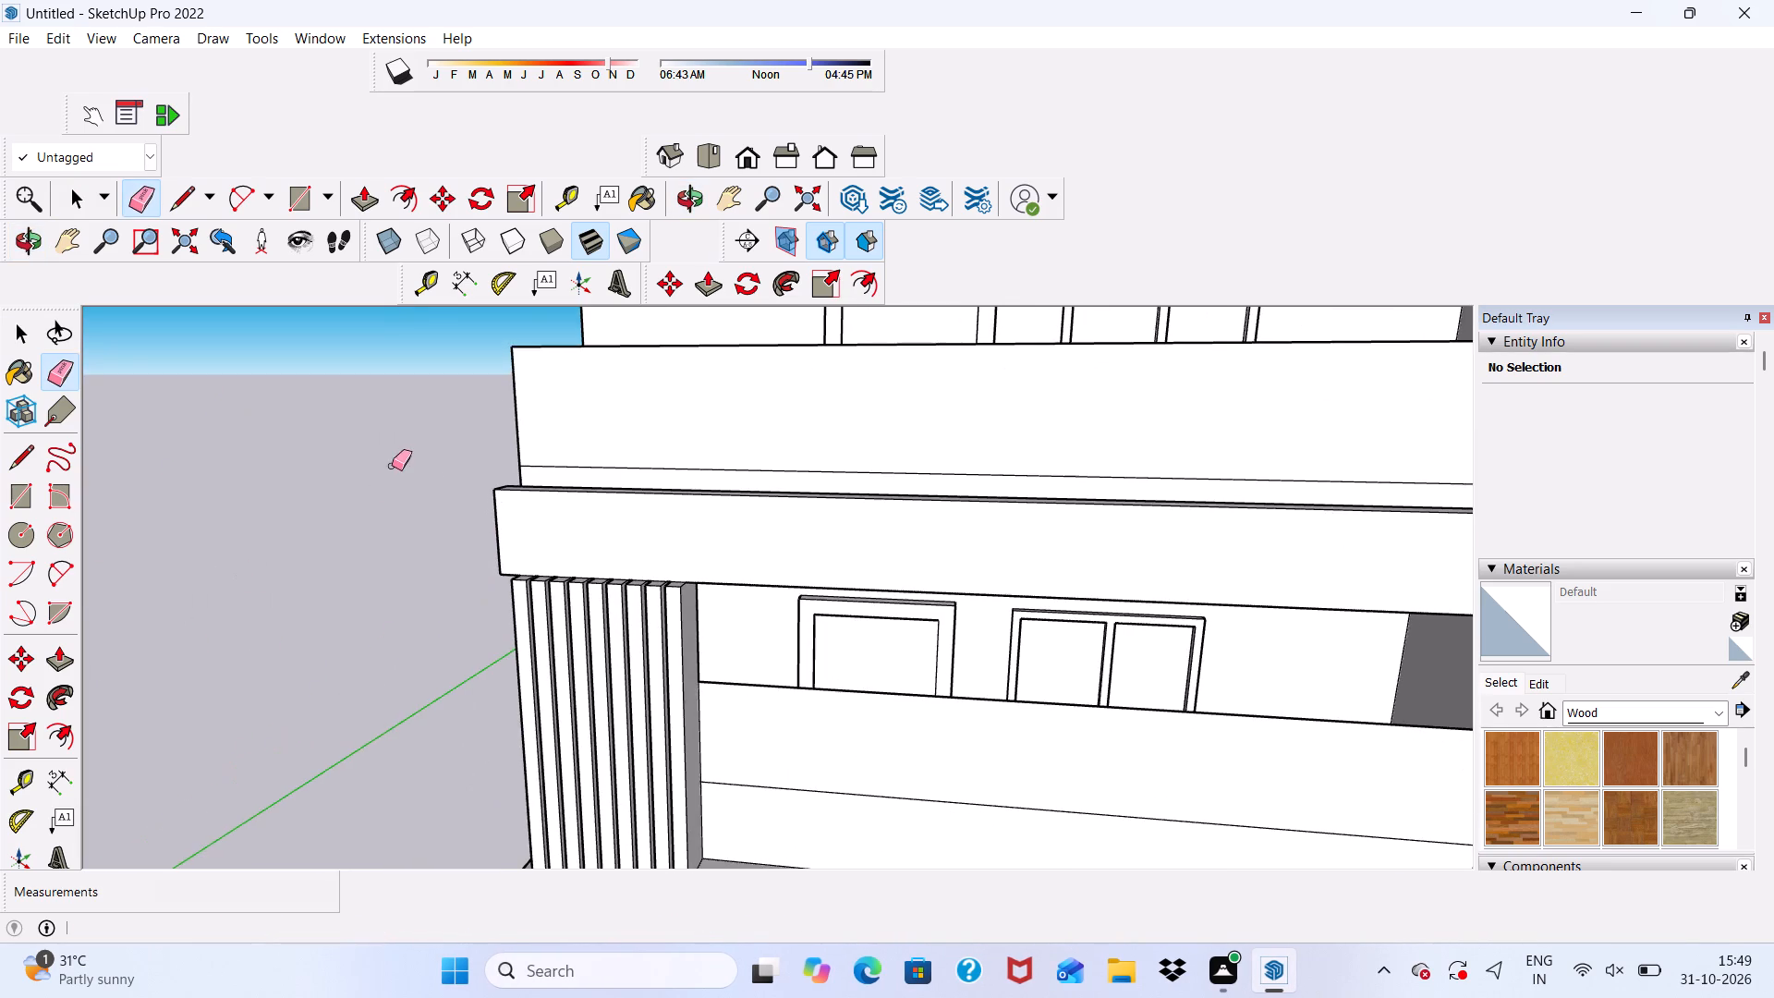
{"action": "scroll", "coordinate": [392, 465], "scroll_direction": "down", "scroll_amount": 4}
{"action": "middle_click_drag", "start_coordinate": [409, 583], "coordinate": [486, 449]}
{"action": "key", "text": "space"}
{"action": "scroll", "coordinate": [484, 449], "scroll_direction": "down", "scroll_amount": 1}
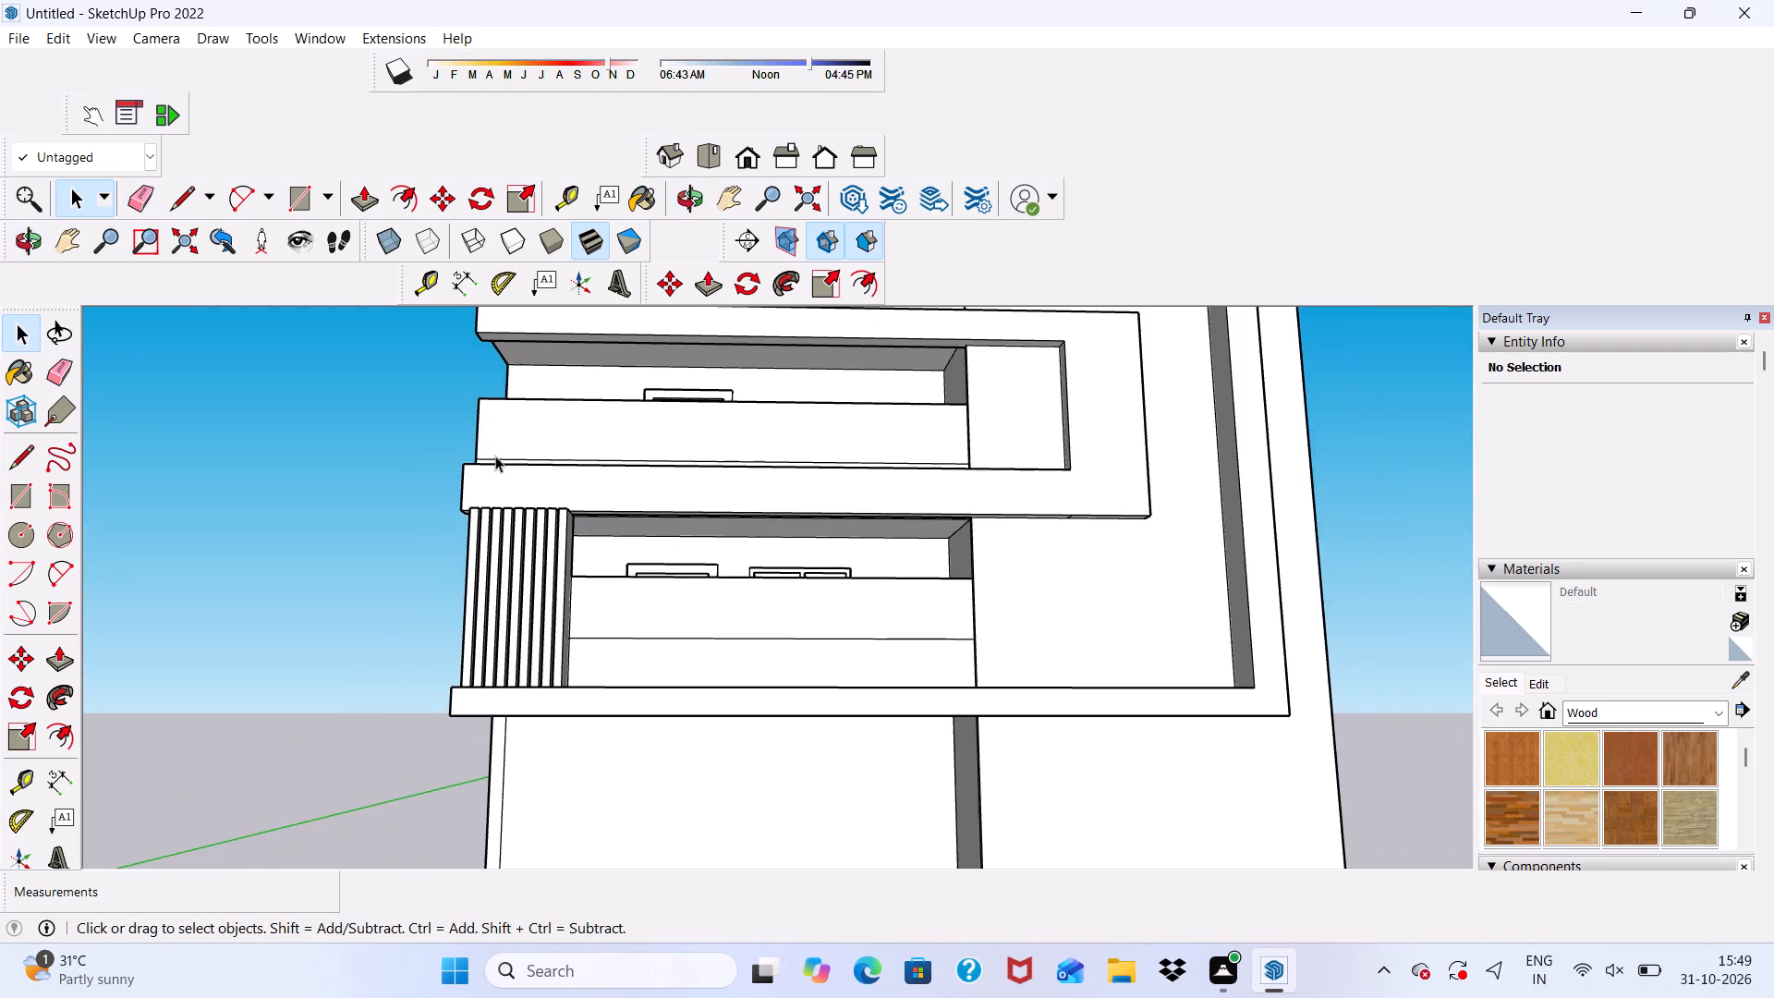
{"action": "scroll", "coordinate": [495, 456], "scroll_direction": "down", "scroll_amount": 5}
{"action": "scroll", "coordinate": [580, 479], "scroll_direction": "down", "scroll_amount": 5}
{"action": "middle_click_drag", "start_coordinate": [589, 508], "coordinate": [573, 519]}
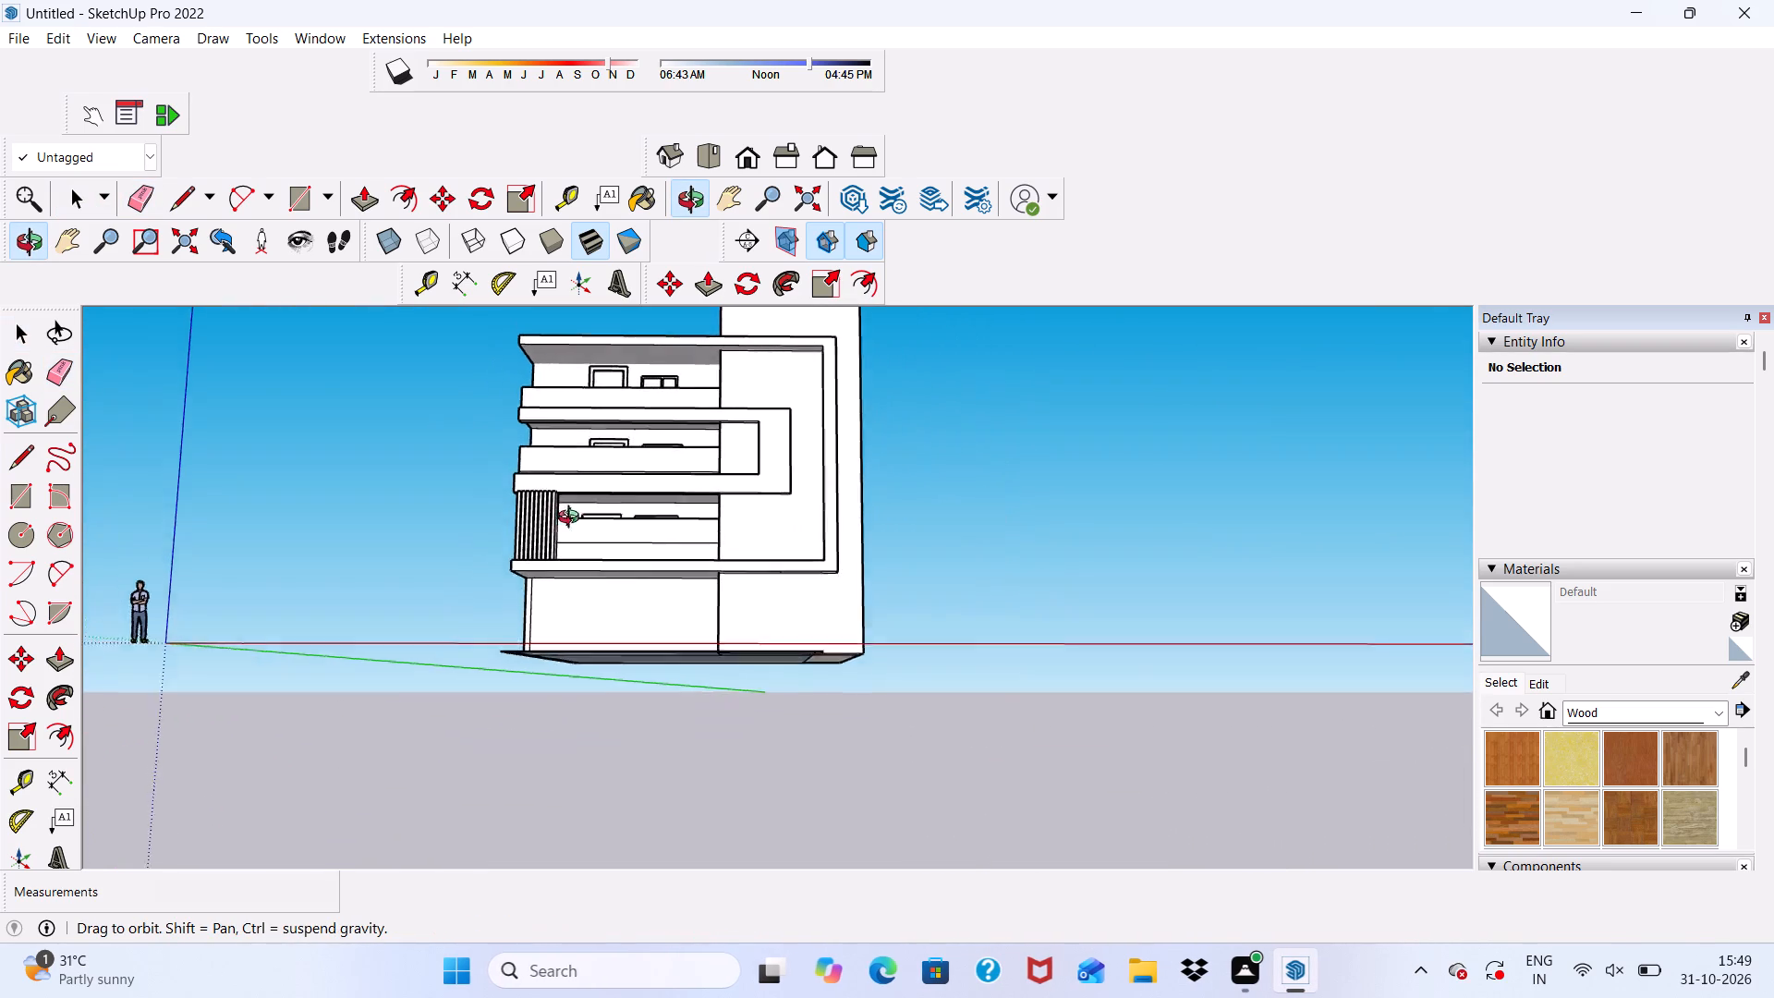
{"action": "middle_click_drag", "start_coordinate": [573, 519], "coordinate": [531, 661]}
{"action": "scroll", "coordinate": [504, 517], "scroll_direction": "up", "scroll_amount": 5}
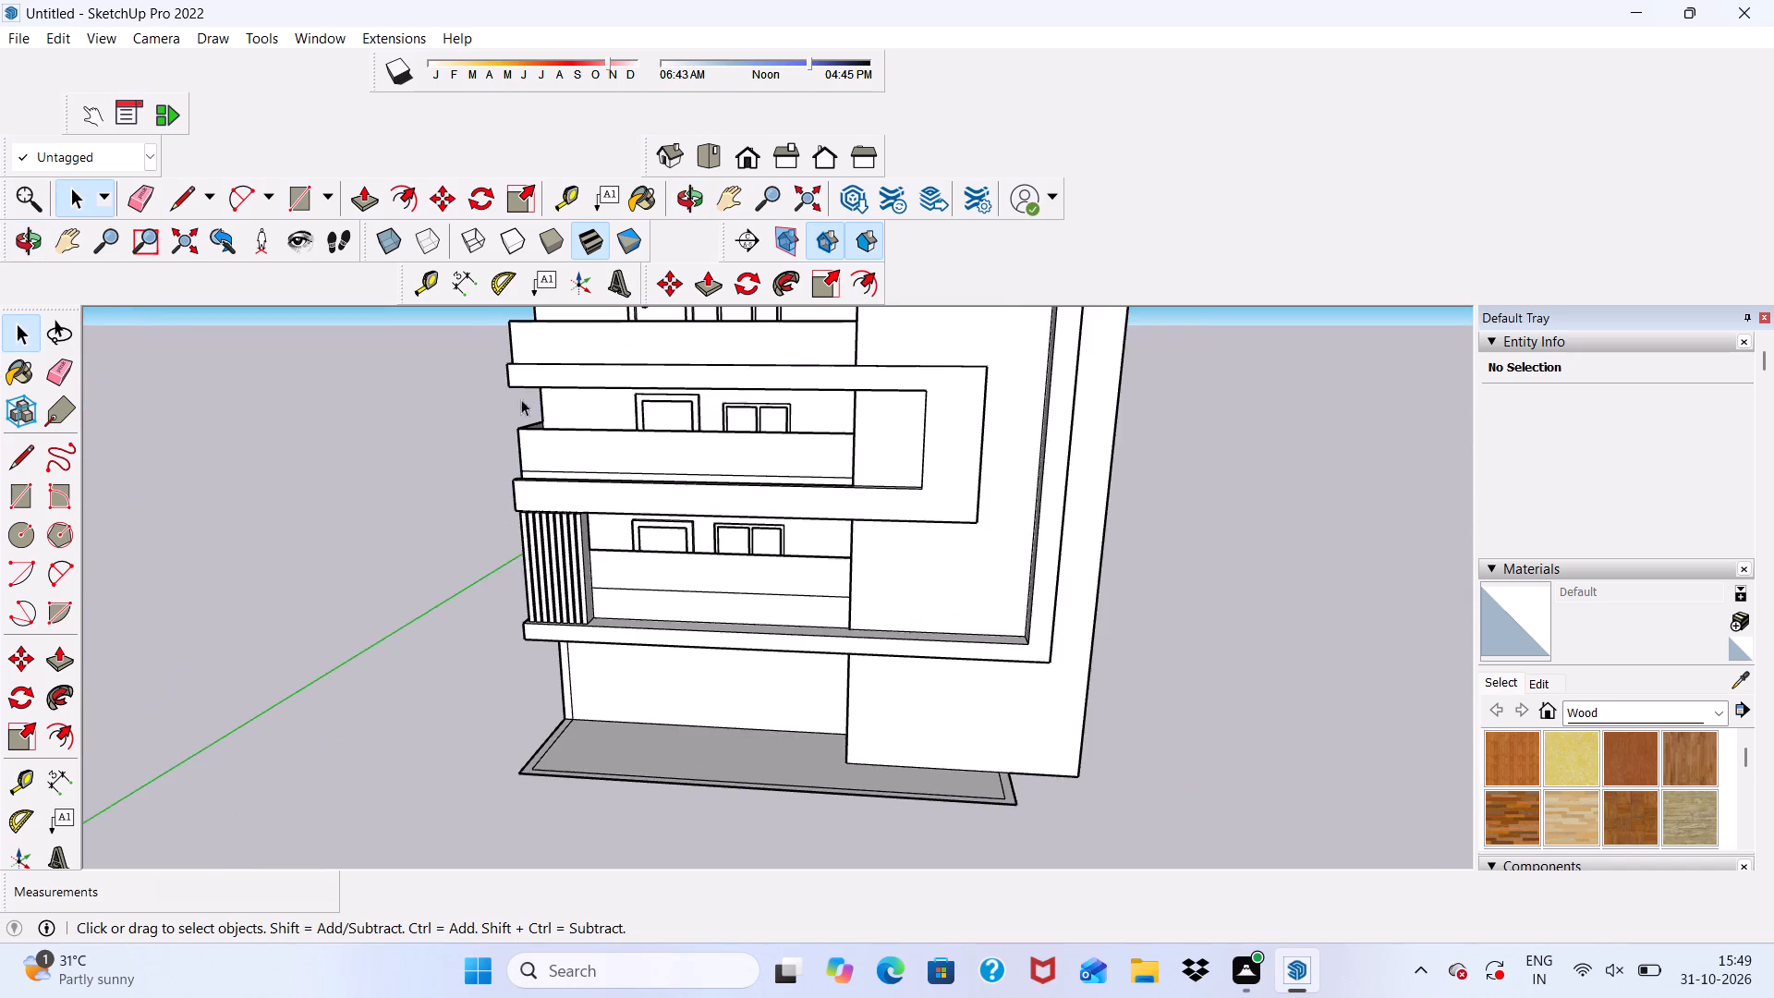
{"action": "scroll", "coordinate": [587, 391], "scroll_direction": "up", "scroll_amount": 1}
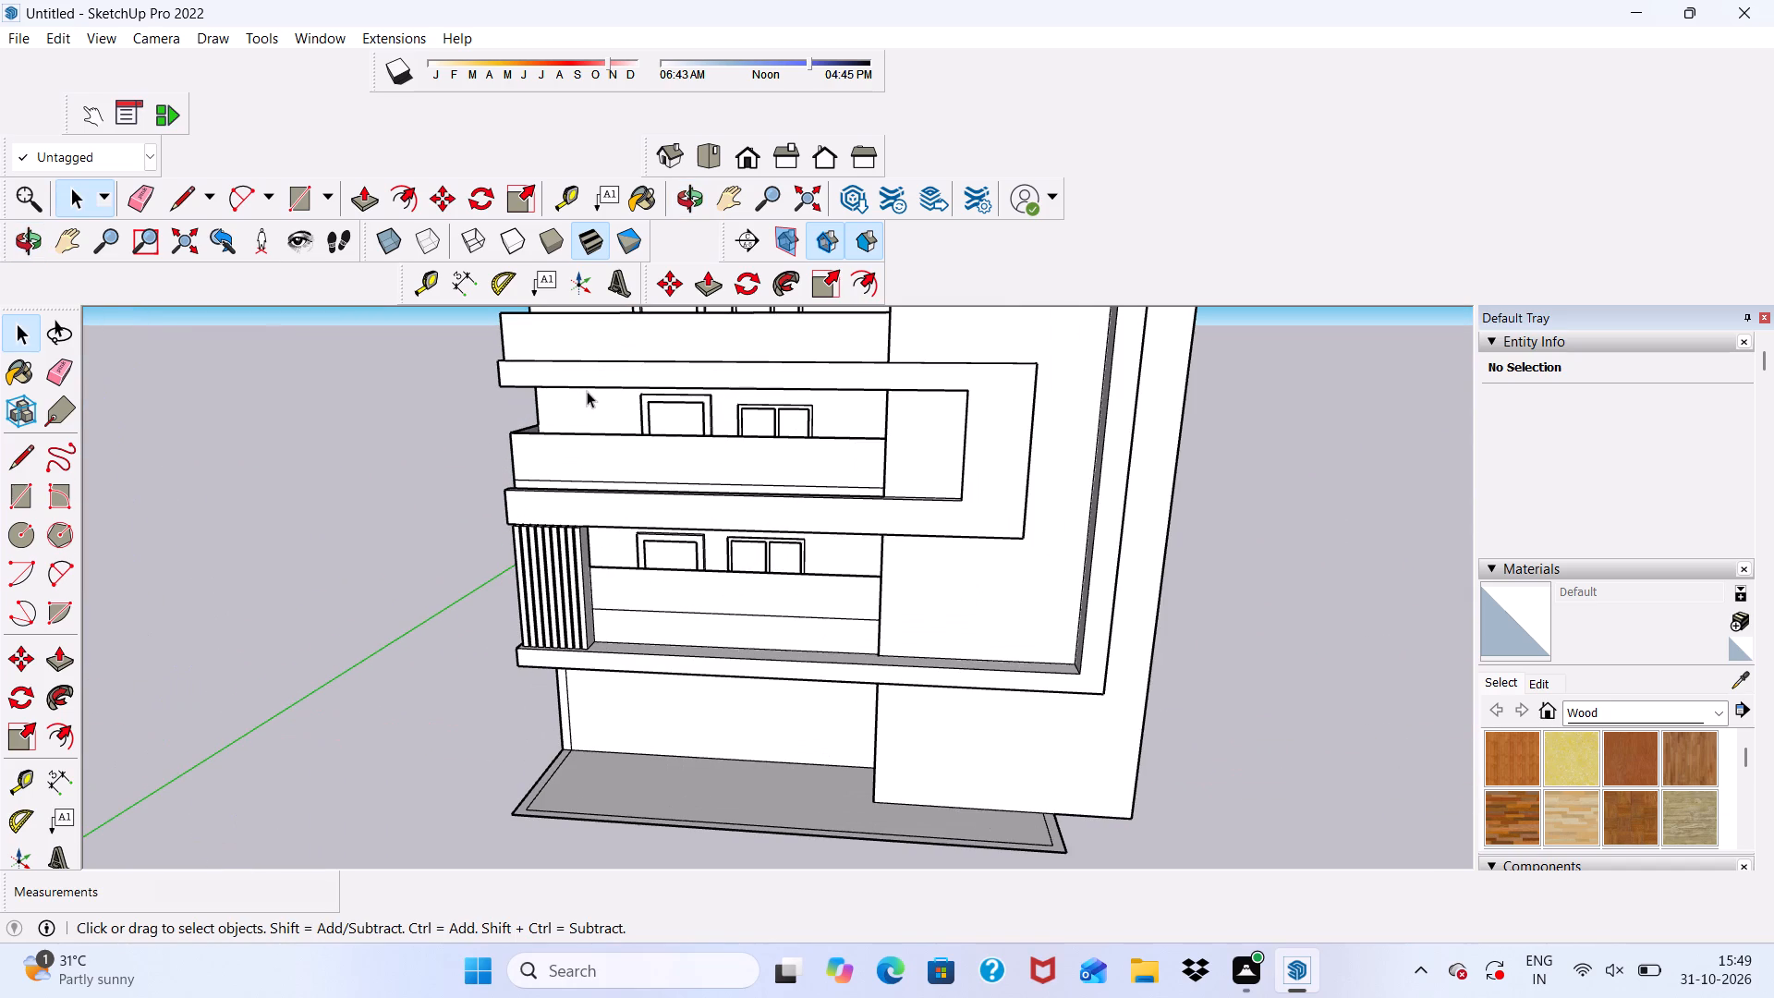
{"action": "scroll", "coordinate": [612, 464], "scroll_direction": "up", "scroll_amount": 3}
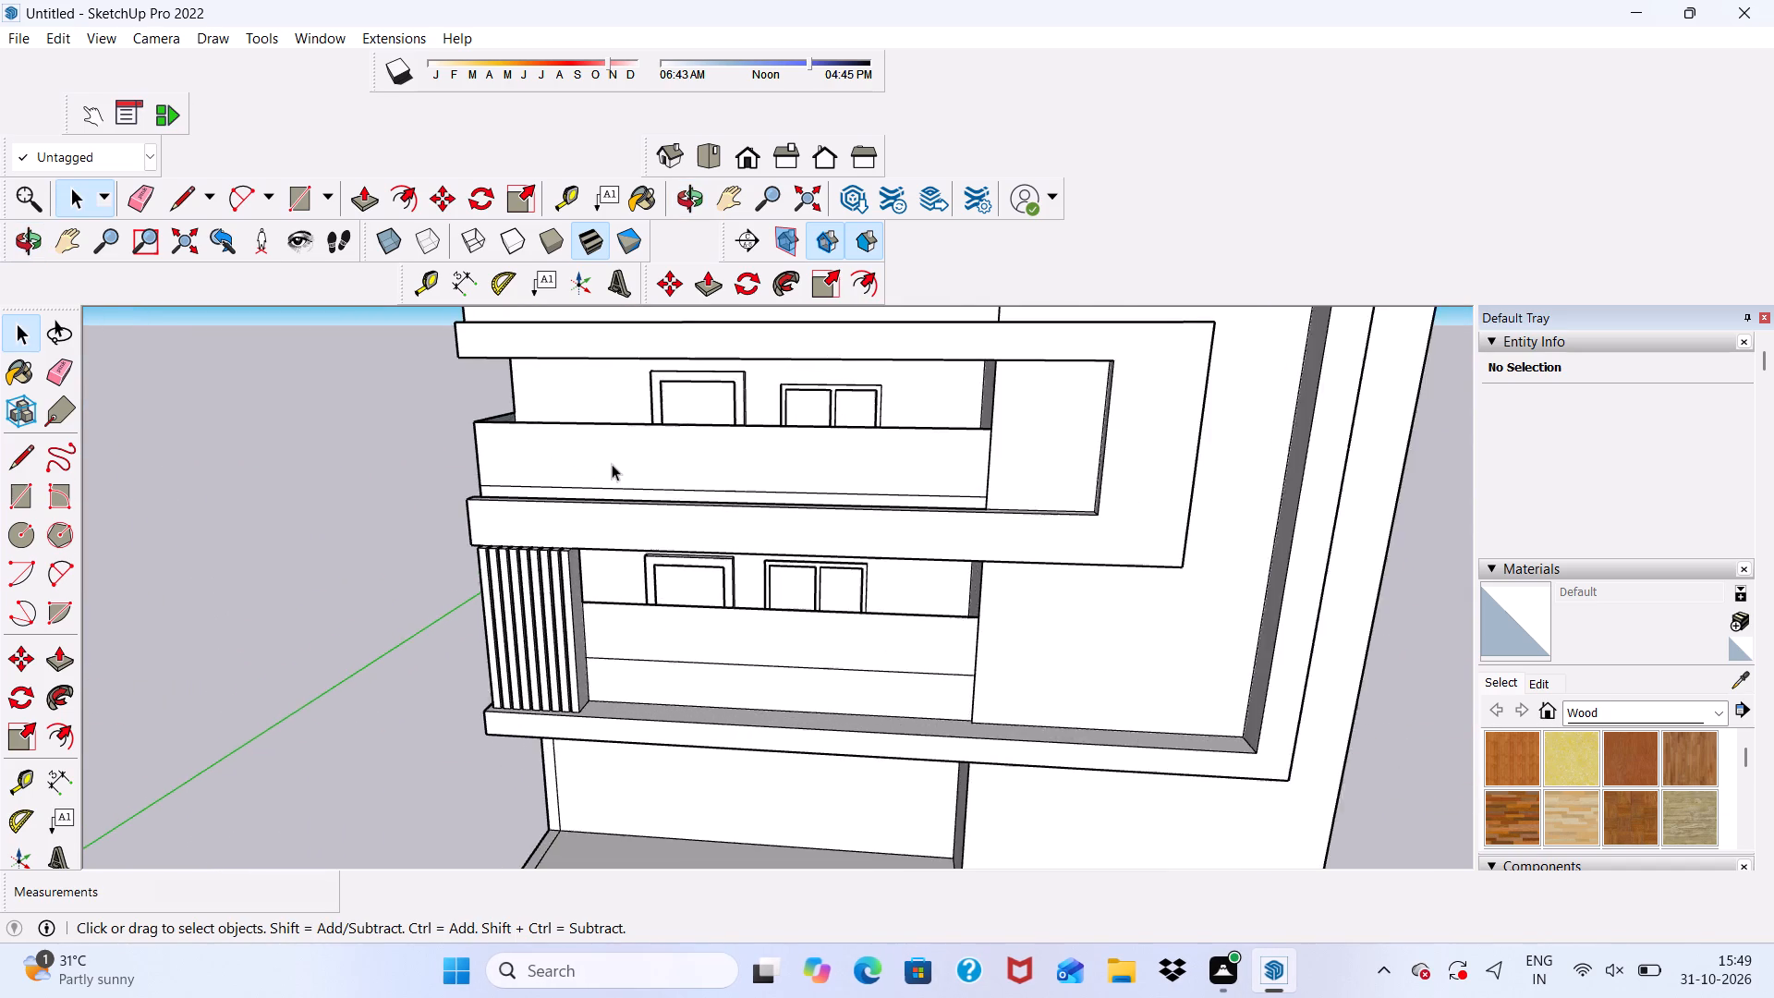
{"action": "scroll", "coordinate": [608, 758], "scroll_direction": "up", "scroll_amount": 5}
{"action": "middle_click_drag", "start_coordinate": [596, 719], "coordinate": [659, 658]}
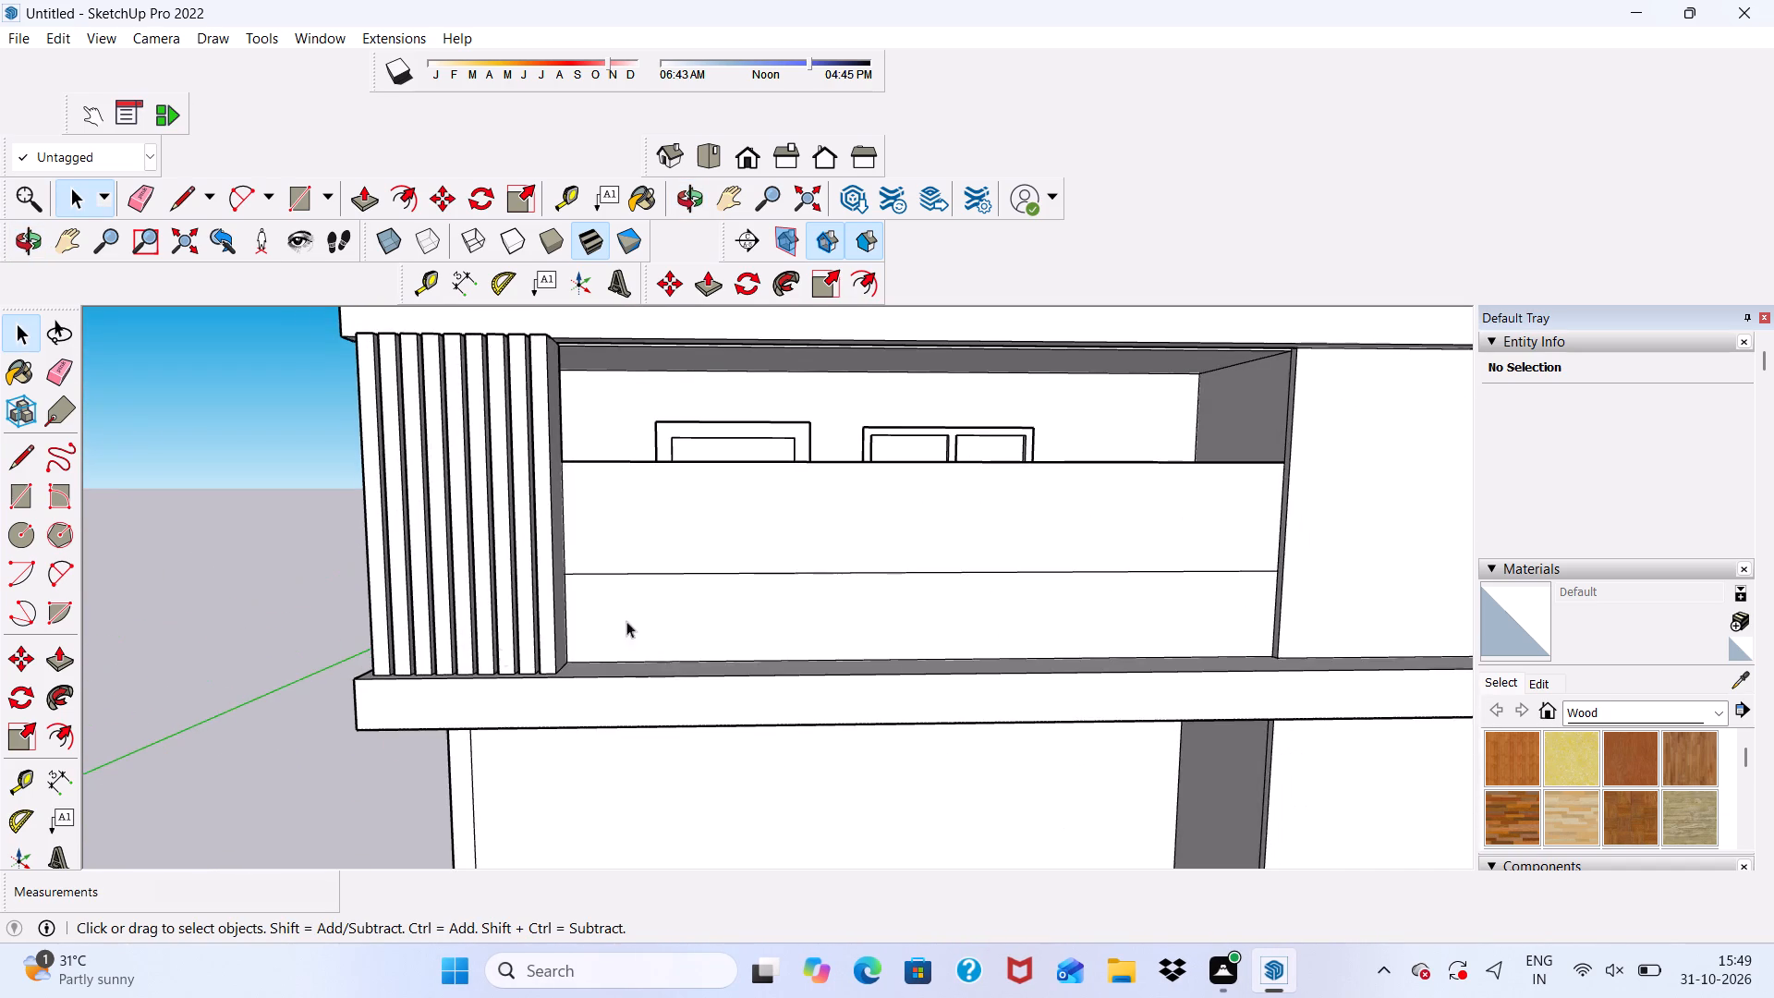
{"action": "scroll", "coordinate": [383, 734], "scroll_direction": "down", "scroll_amount": 3}
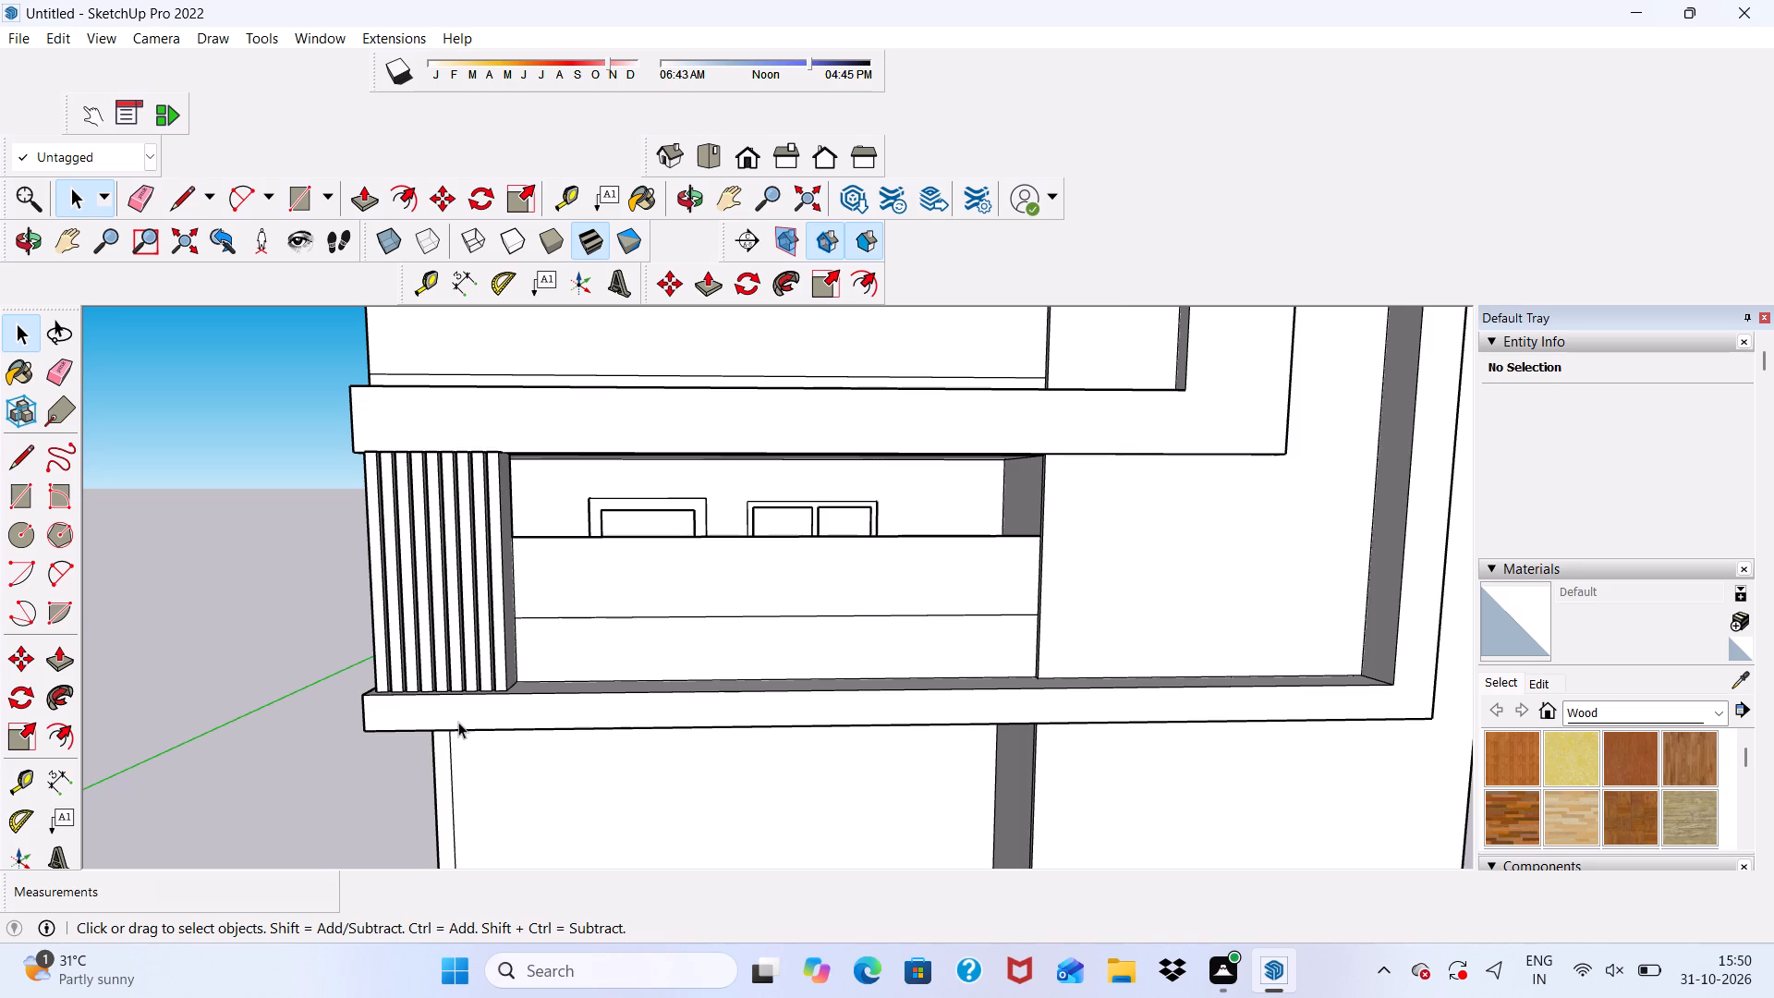
{"action": "scroll", "coordinate": [459, 718], "scroll_direction": "down", "scroll_amount": 5}
{"action": "scroll", "coordinate": [521, 514], "scroll_direction": "up", "scroll_amount": 5}
{"action": "scroll", "coordinate": [534, 498], "scroll_direction": "down", "scroll_amount": 1}
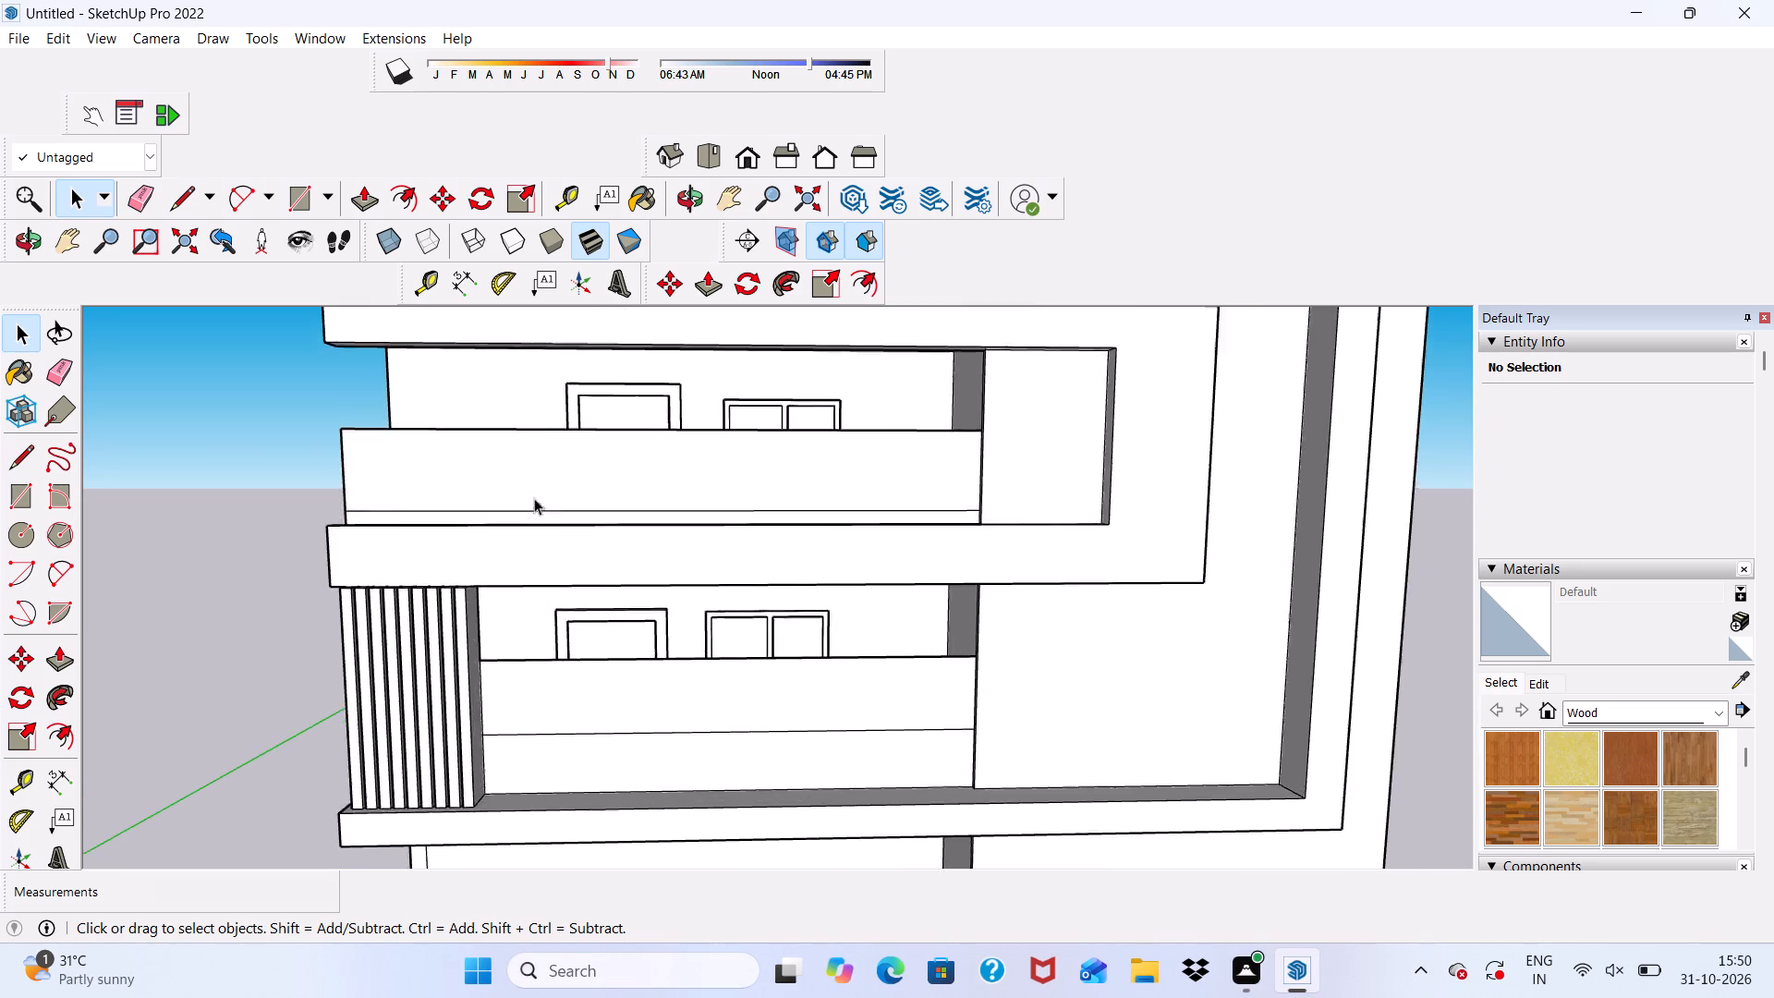
Examine the upper balconies, checking their parapets, doors, windows and projecting bands from several angles.
{"action": "scroll", "coordinate": [534, 498], "scroll_direction": "down", "scroll_amount": 9}
{"action": "scroll", "coordinate": [587, 423], "scroll_direction": "up", "scroll_amount": 10}
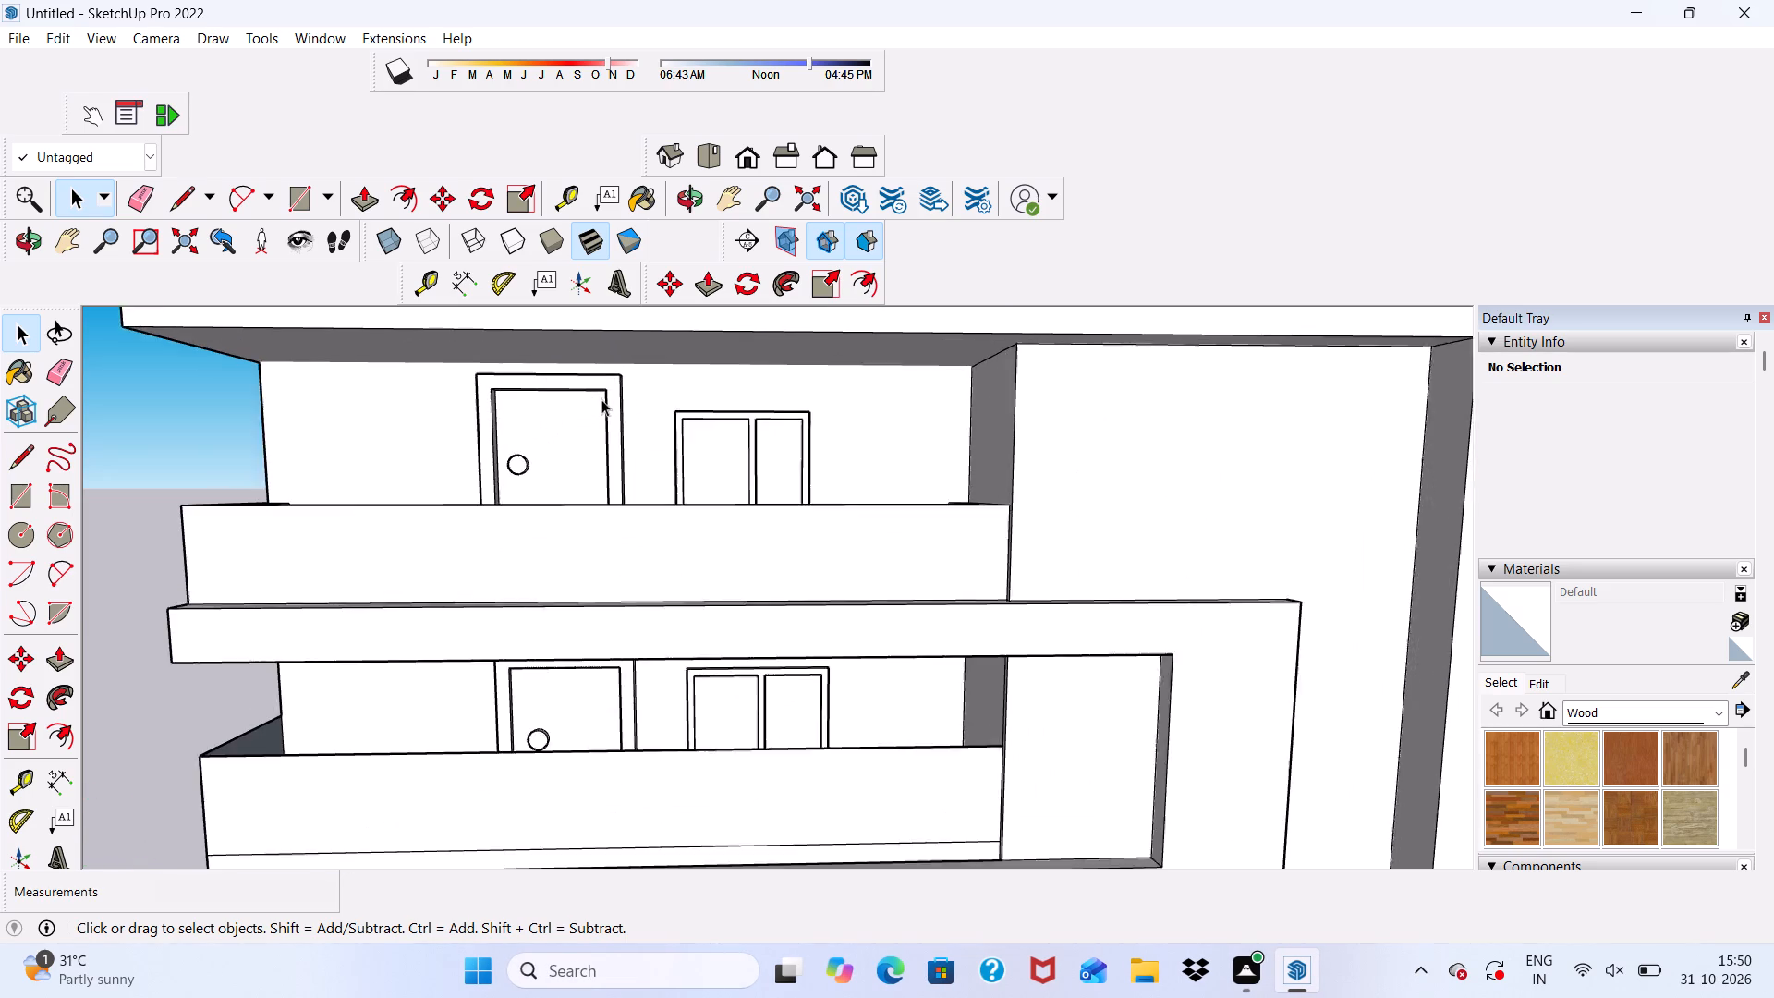
{"action": "scroll", "coordinate": [601, 399], "scroll_direction": "up", "scroll_amount": 5}
{"action": "scroll", "coordinate": [601, 432], "scroll_direction": "down", "scroll_amount": 2}
{"action": "middle_click_drag", "start_coordinate": [601, 432], "coordinate": [606, 539]}
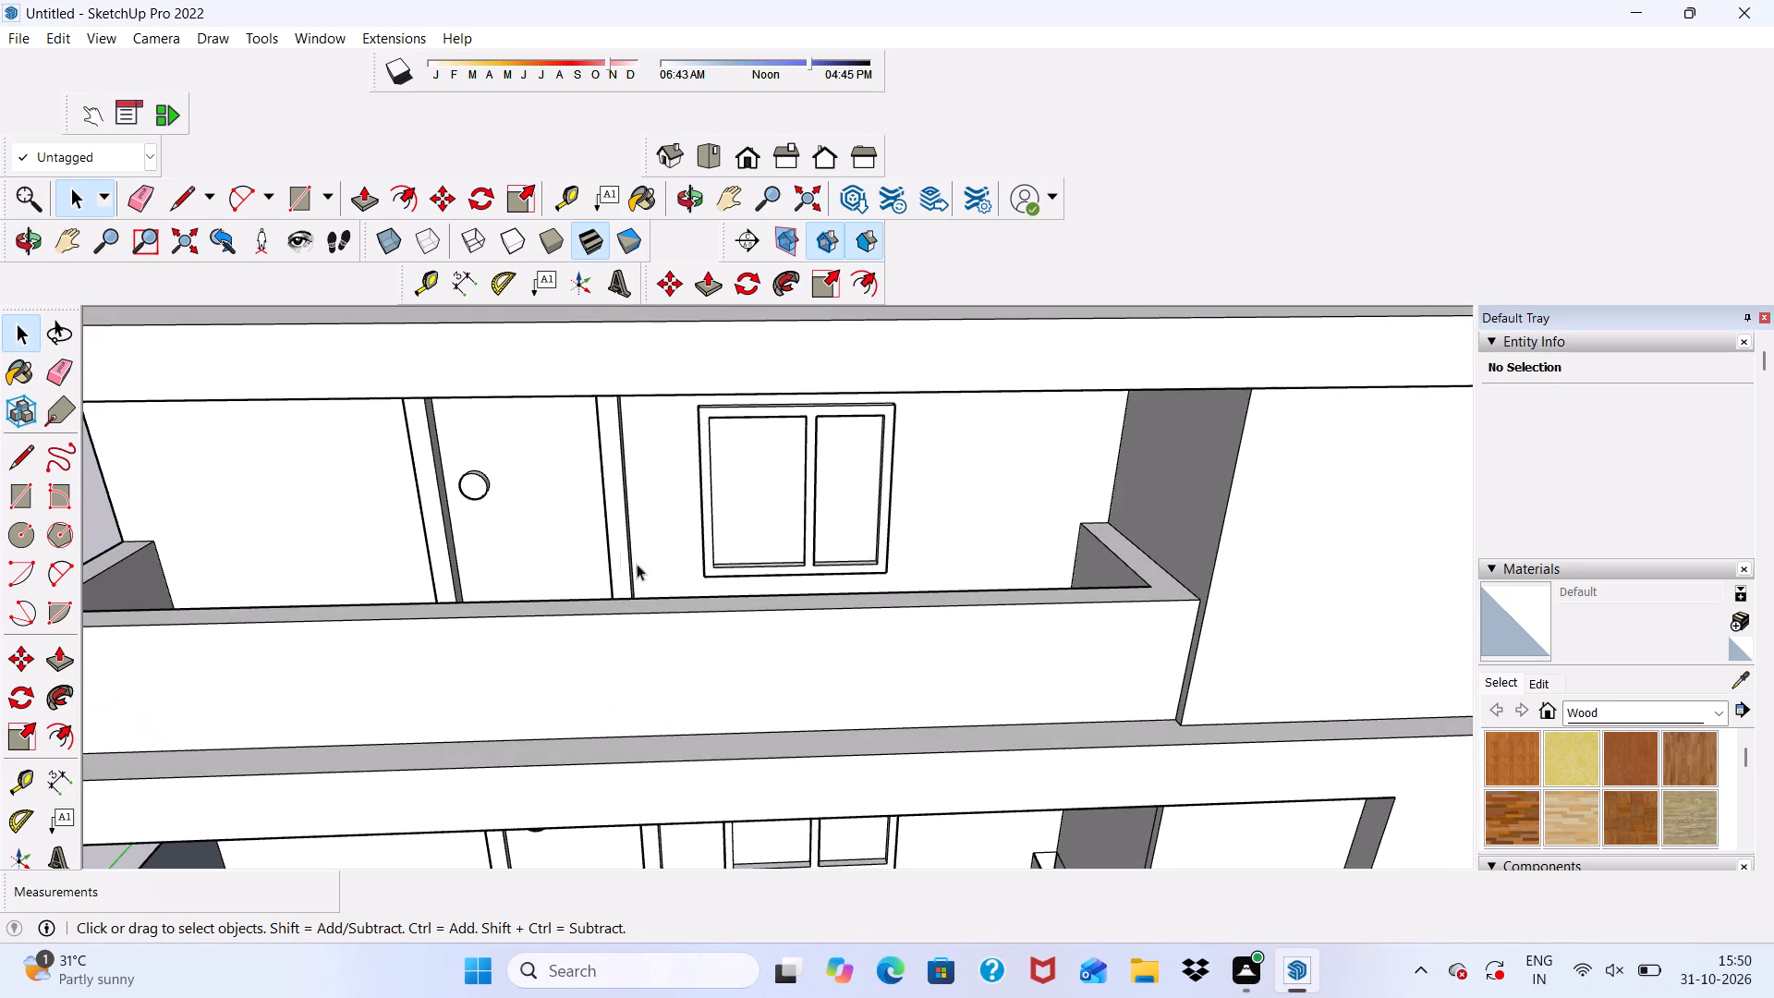
{"action": "scroll", "coordinate": [847, 543], "scroll_direction": "down", "scroll_amount": 4}
{"action": "middle_click_drag", "start_coordinate": [1015, 596], "coordinate": [991, 566]}
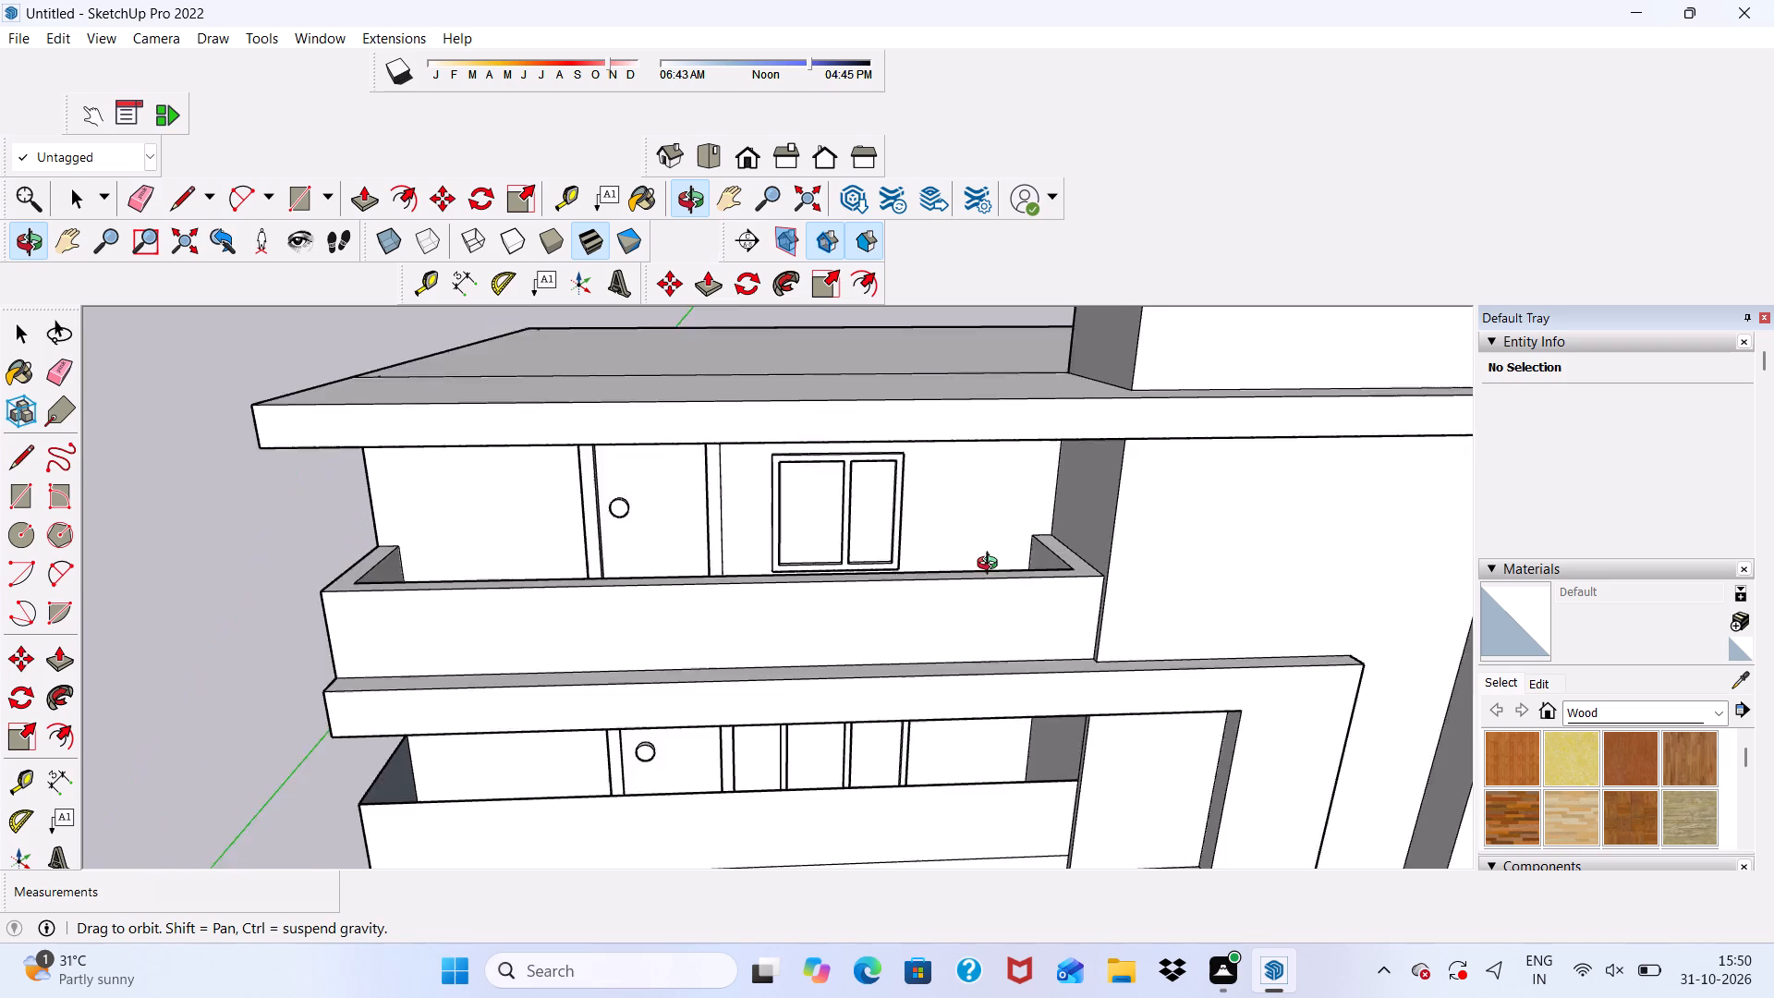
{"action": "middle_click_drag", "start_coordinate": [991, 566], "coordinate": [1063, 569]}
{"action": "scroll", "coordinate": [1063, 538], "scroll_direction": "up", "scroll_amount": 1}
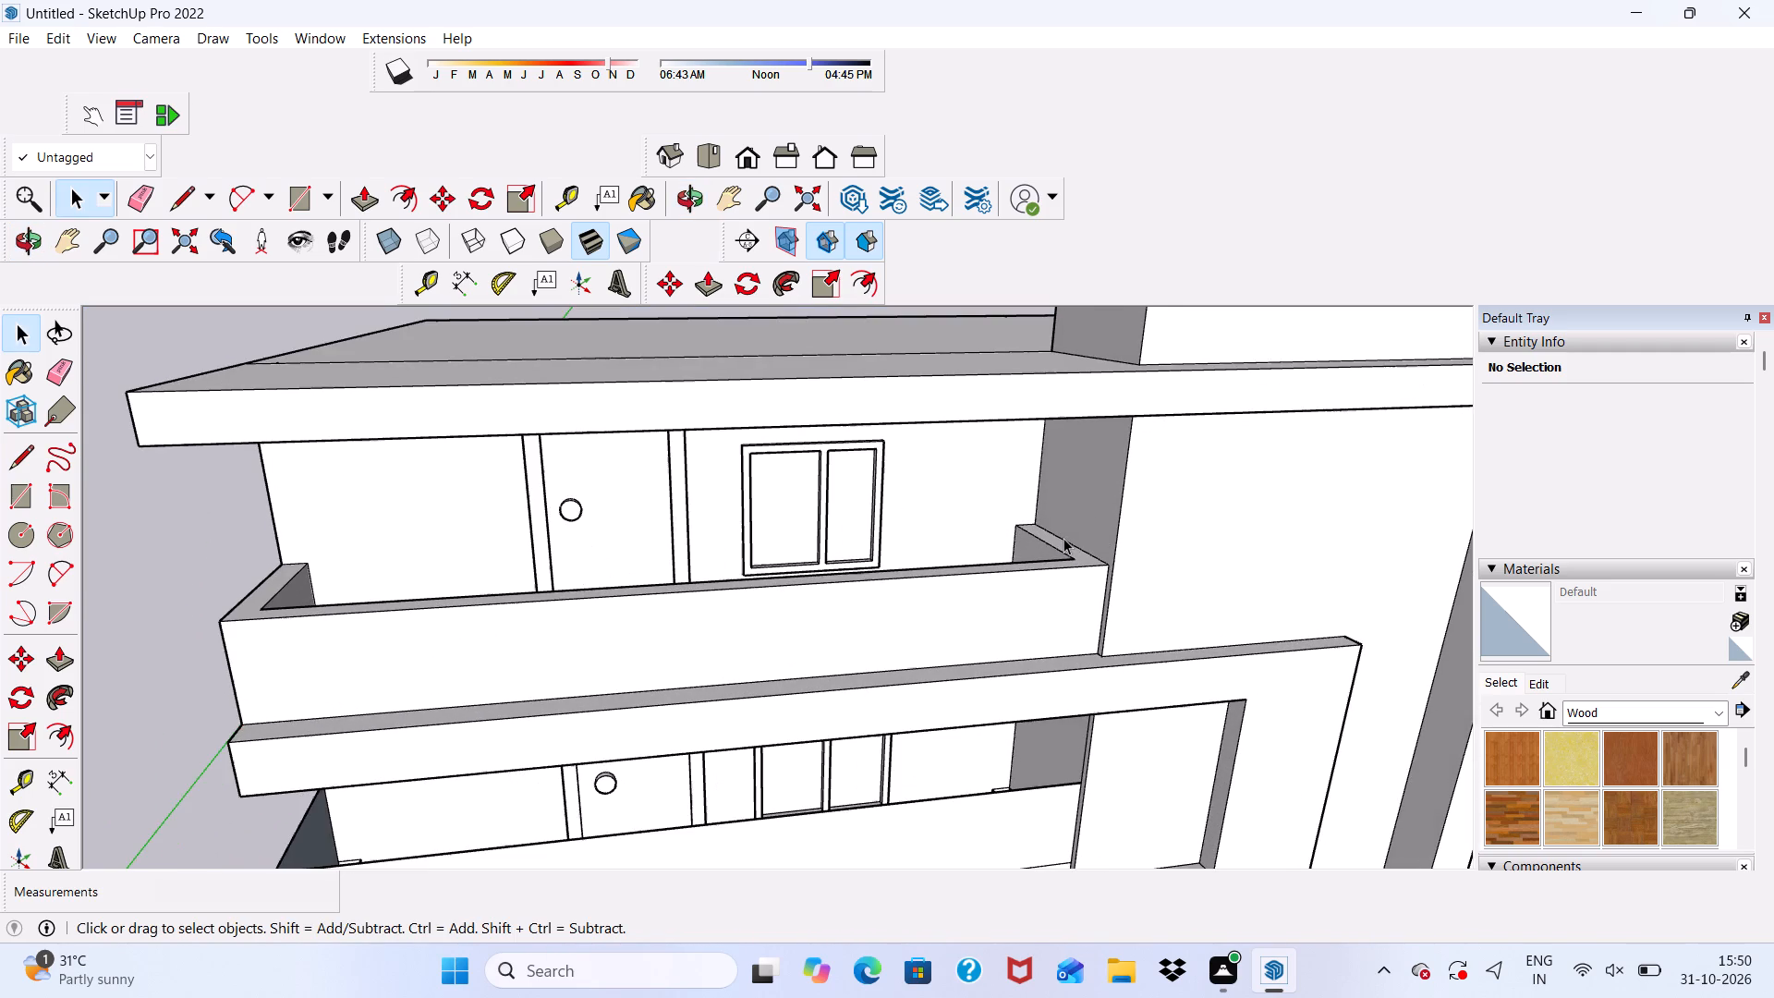
{"action": "scroll", "coordinate": [1063, 538], "scroll_direction": "up", "scroll_amount": 4}
{"action": "scroll", "coordinate": [1051, 518], "scroll_direction": "down", "scroll_amount": 4}
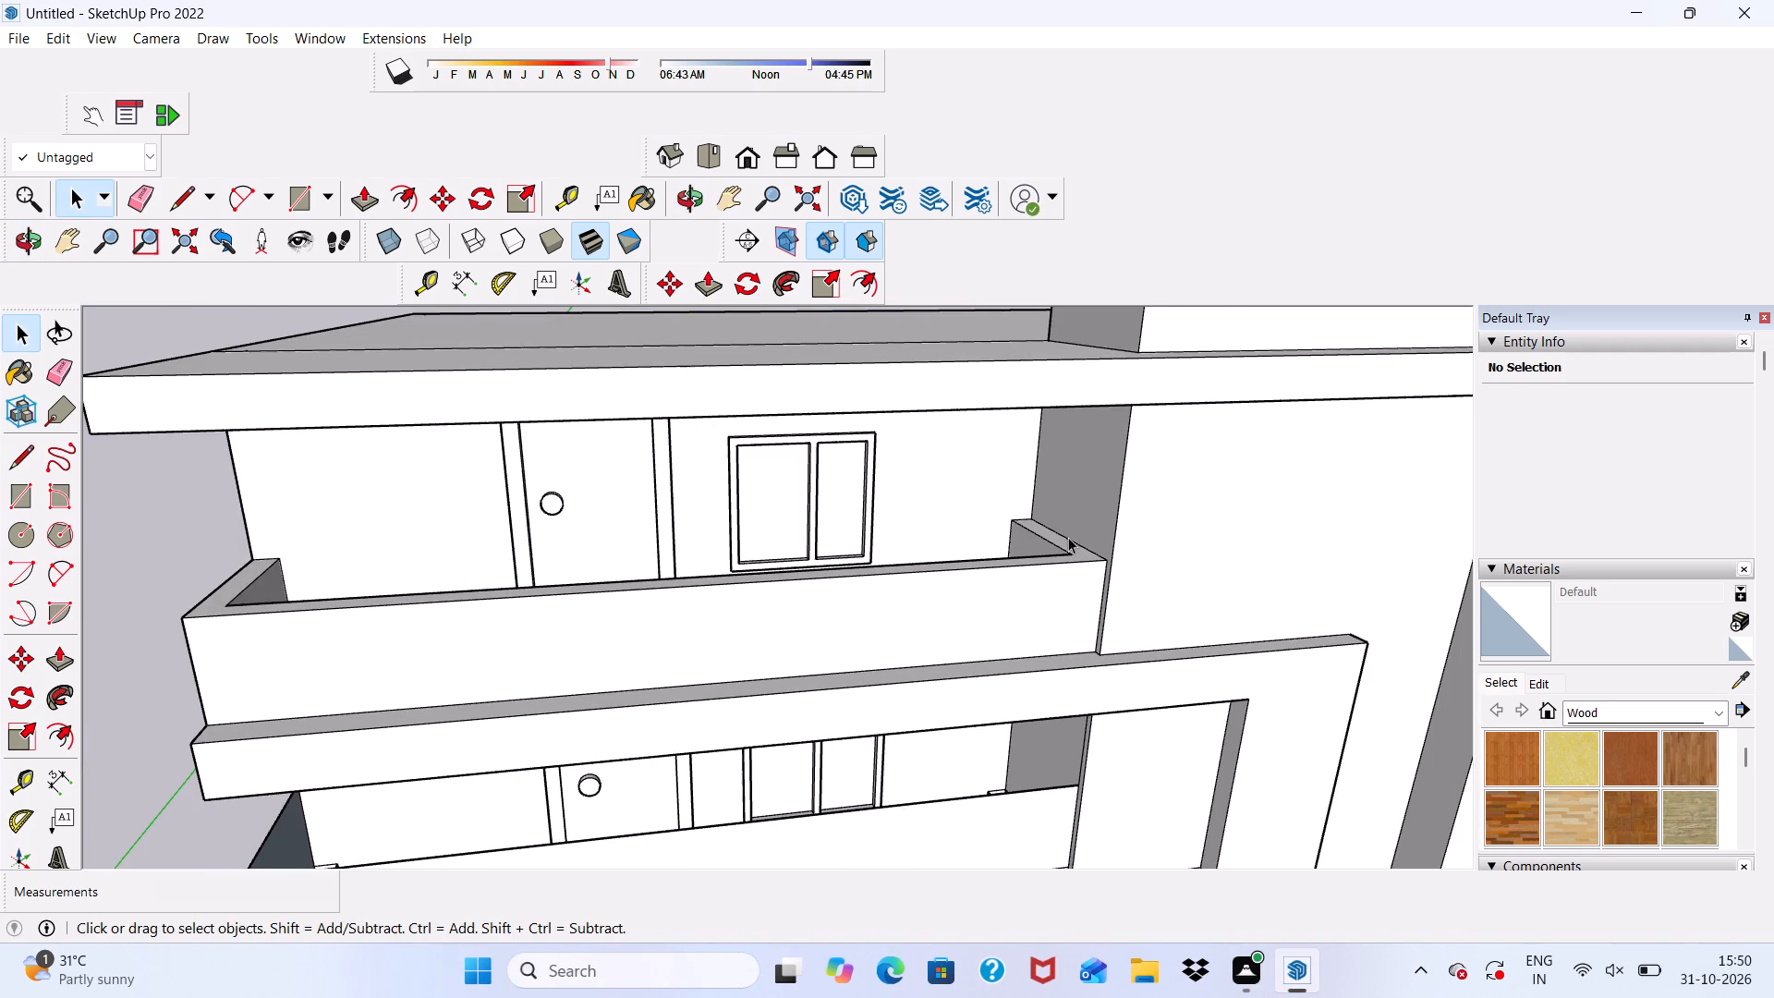
{"action": "middle_click_drag", "start_coordinate": [1068, 537], "coordinate": [970, 579]}
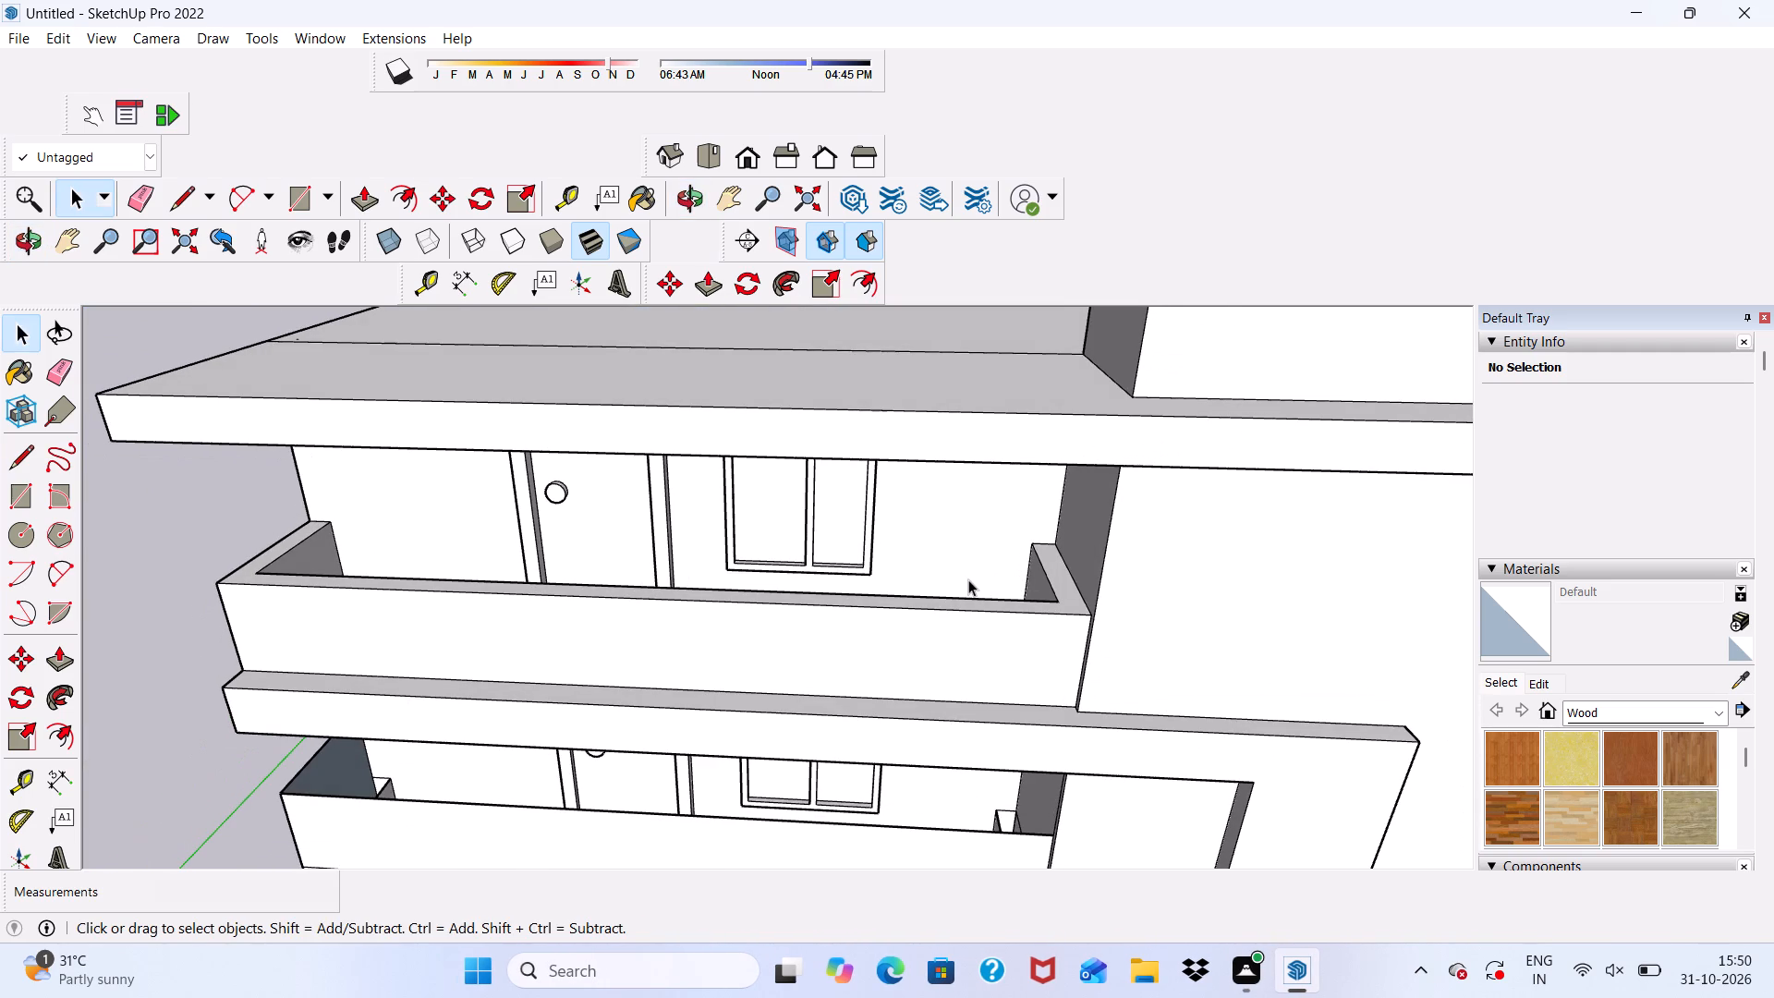
{"action": "scroll", "coordinate": [948, 537], "scroll_direction": "up", "scroll_amount": 1}
{"action": "scroll", "coordinate": [942, 506], "scroll_direction": "down", "scroll_amount": 10}
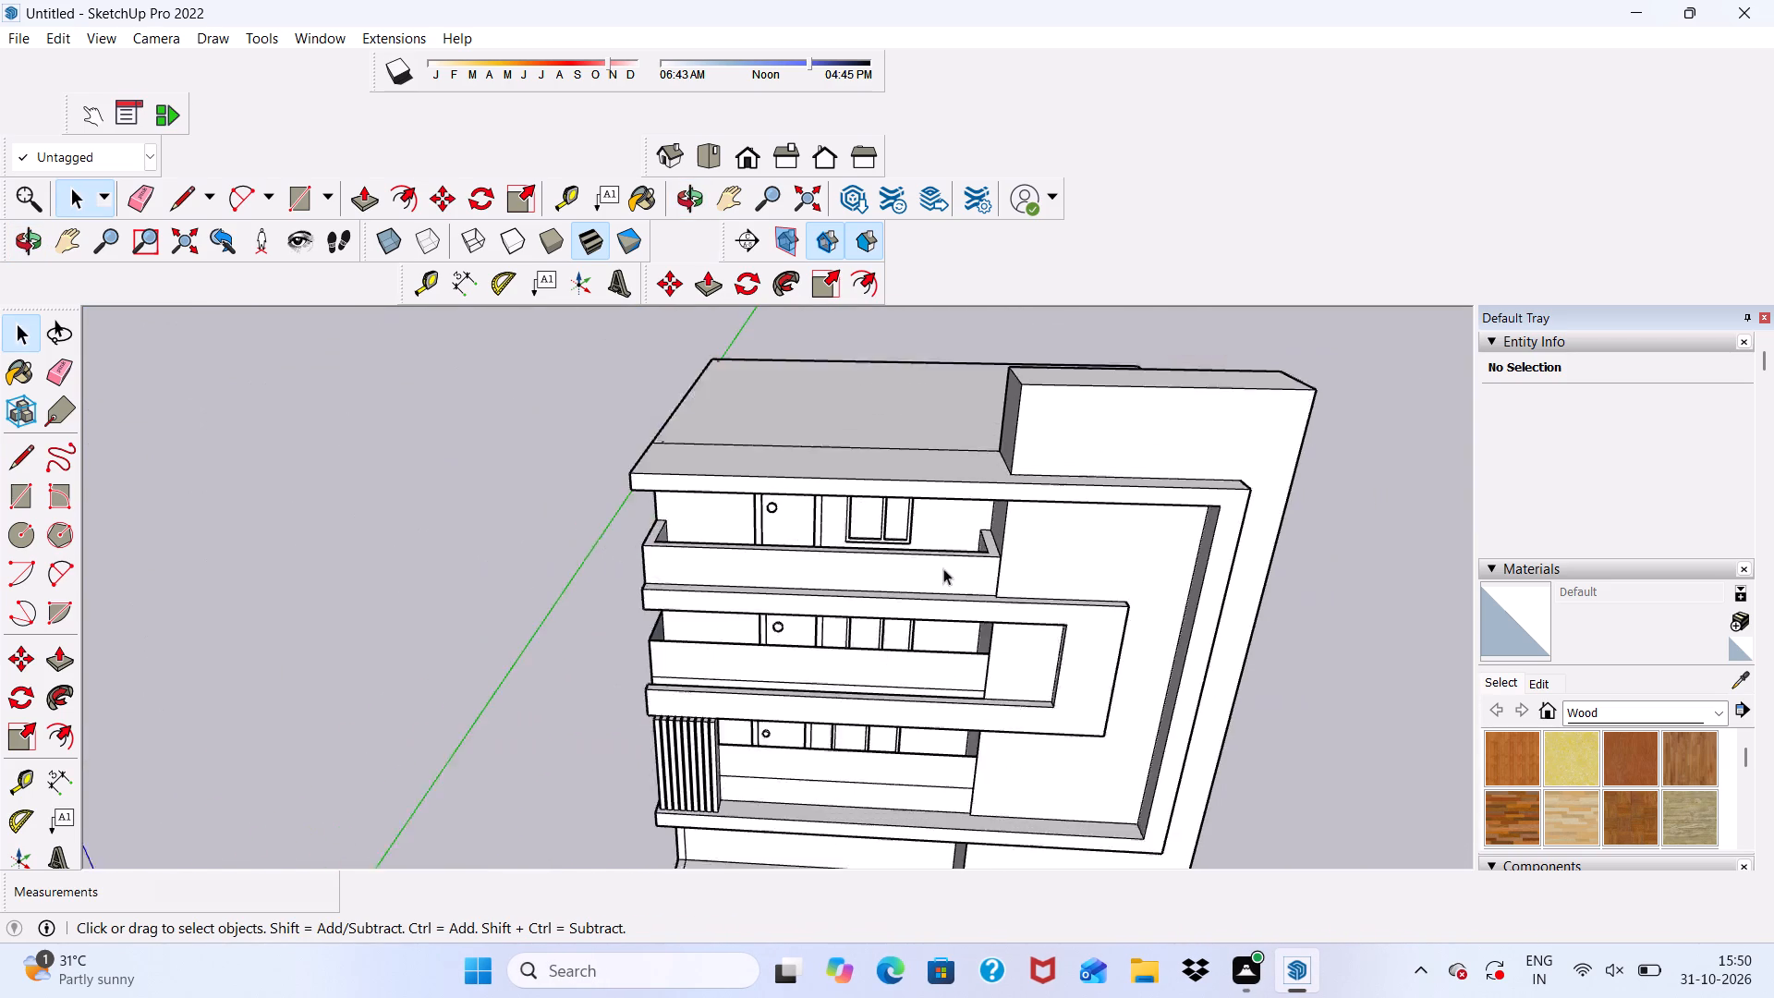
{"action": "scroll", "coordinate": [943, 568], "scroll_direction": "down", "scroll_amount": 1}
{"action": "middle_click_drag", "start_coordinate": [947, 586], "coordinate": [928, 416]}
{"action": "scroll", "coordinate": [658, 734], "scroll_direction": "up", "scroll_amount": 5}
{"action": "middle_click_drag", "start_coordinate": [706, 656], "coordinate": [720, 722]}
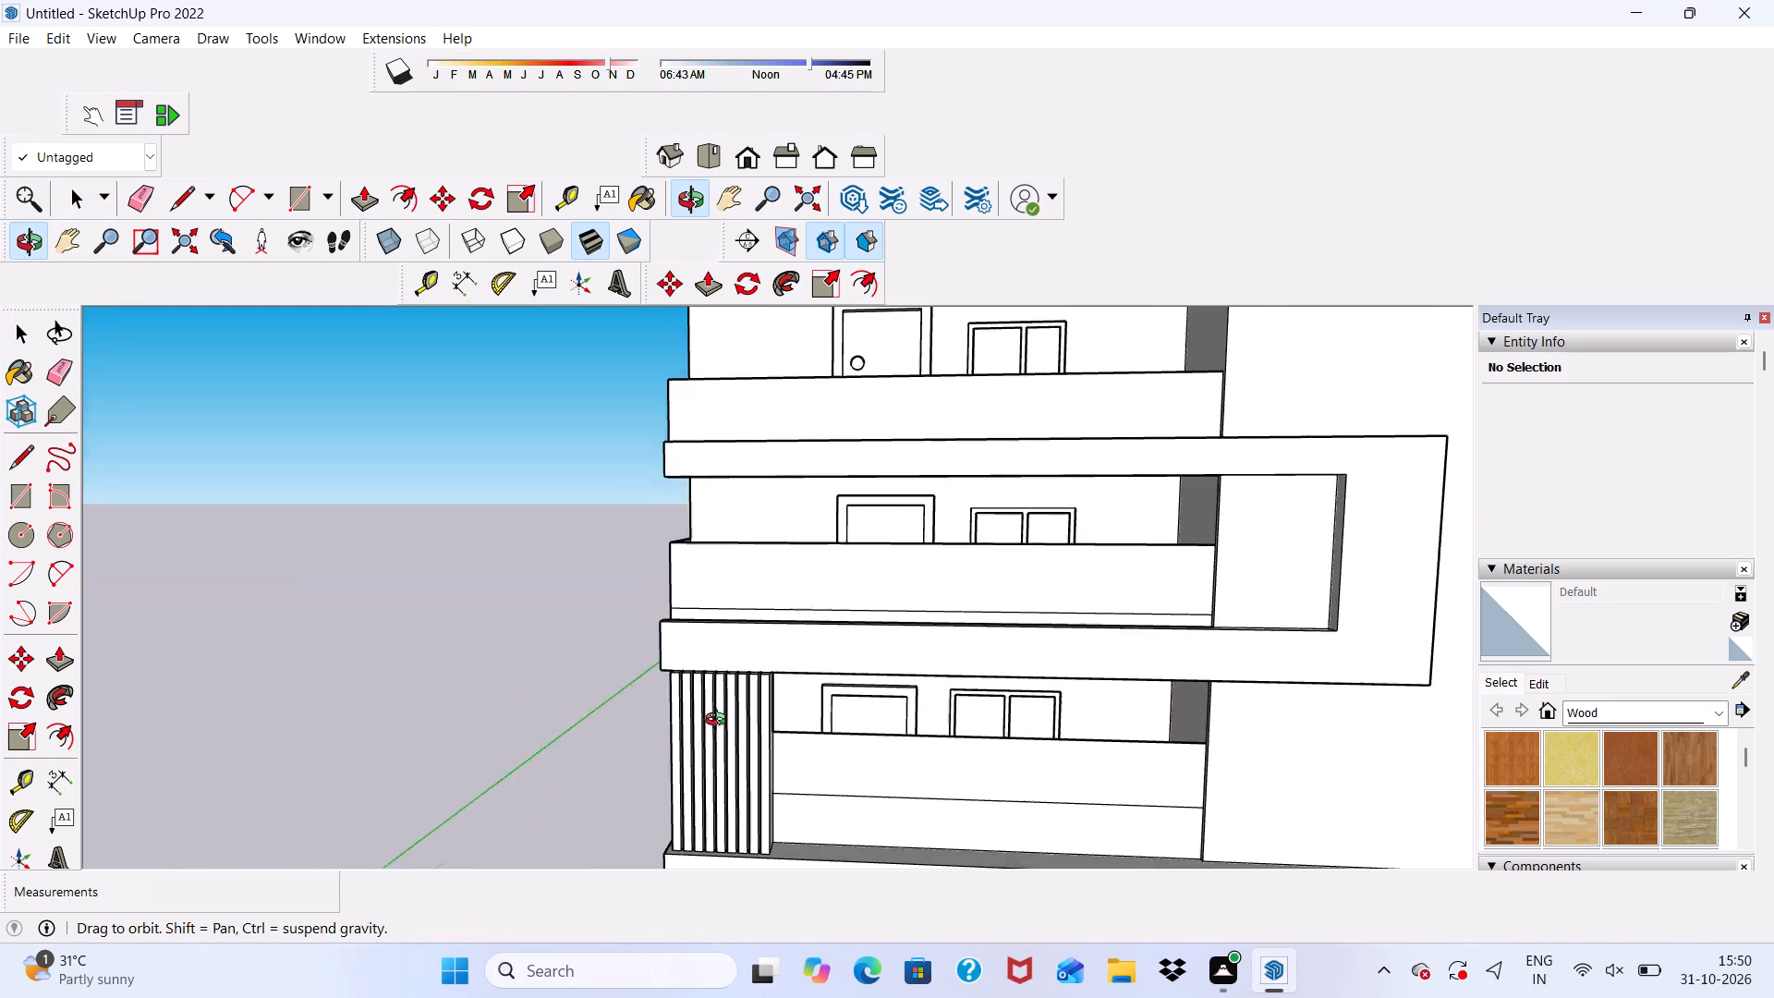
{"action": "middle_click_drag", "start_coordinate": [720, 722], "coordinate": [721, 729]}
{"action": "scroll", "coordinate": [792, 476], "scroll_direction": "up", "scroll_amount": 4}
{"action": "middle_click_drag", "start_coordinate": [772, 532], "coordinate": [764, 687]}
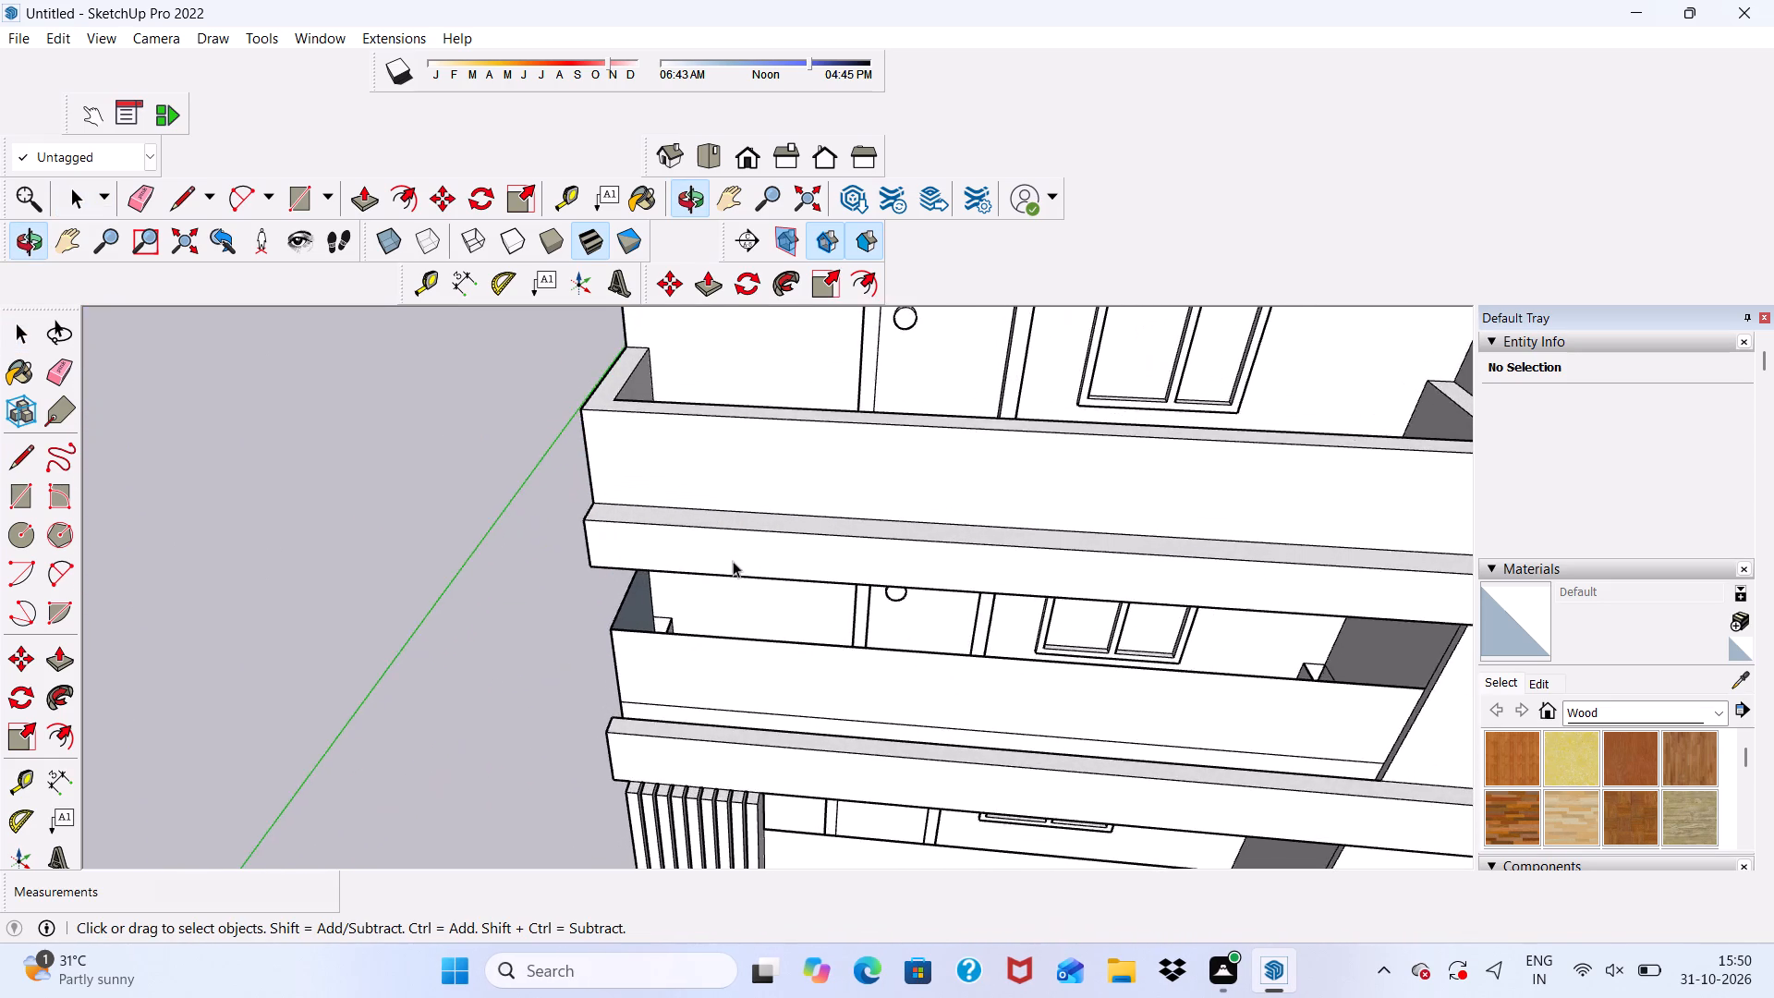
Push/Pull the narrow top face of the upper projecting band upward by about 4 3/4".
{"action": "scroll", "coordinate": [728, 544], "scroll_direction": "up", "scroll_amount": 8}
{"action": "left_click", "coordinate": [723, 517]}
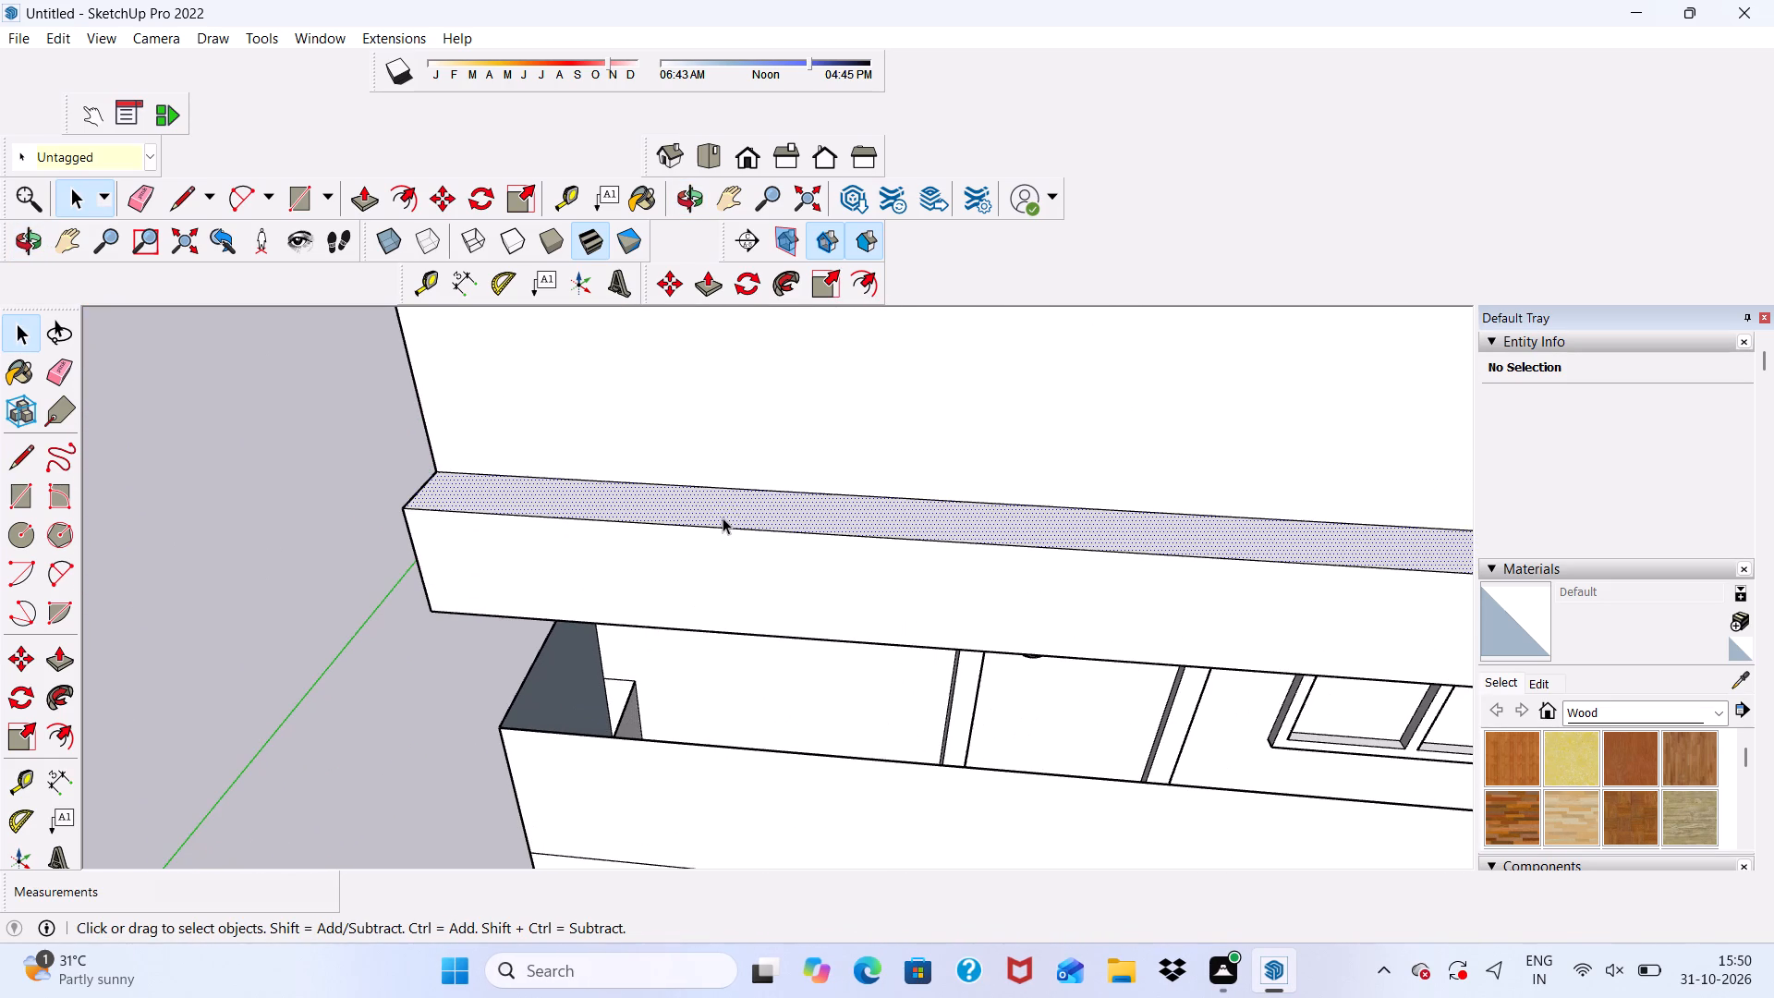
{"action": "left_click", "coordinate": [711, 282]}
{"action": "left_click", "coordinate": [636, 504]}
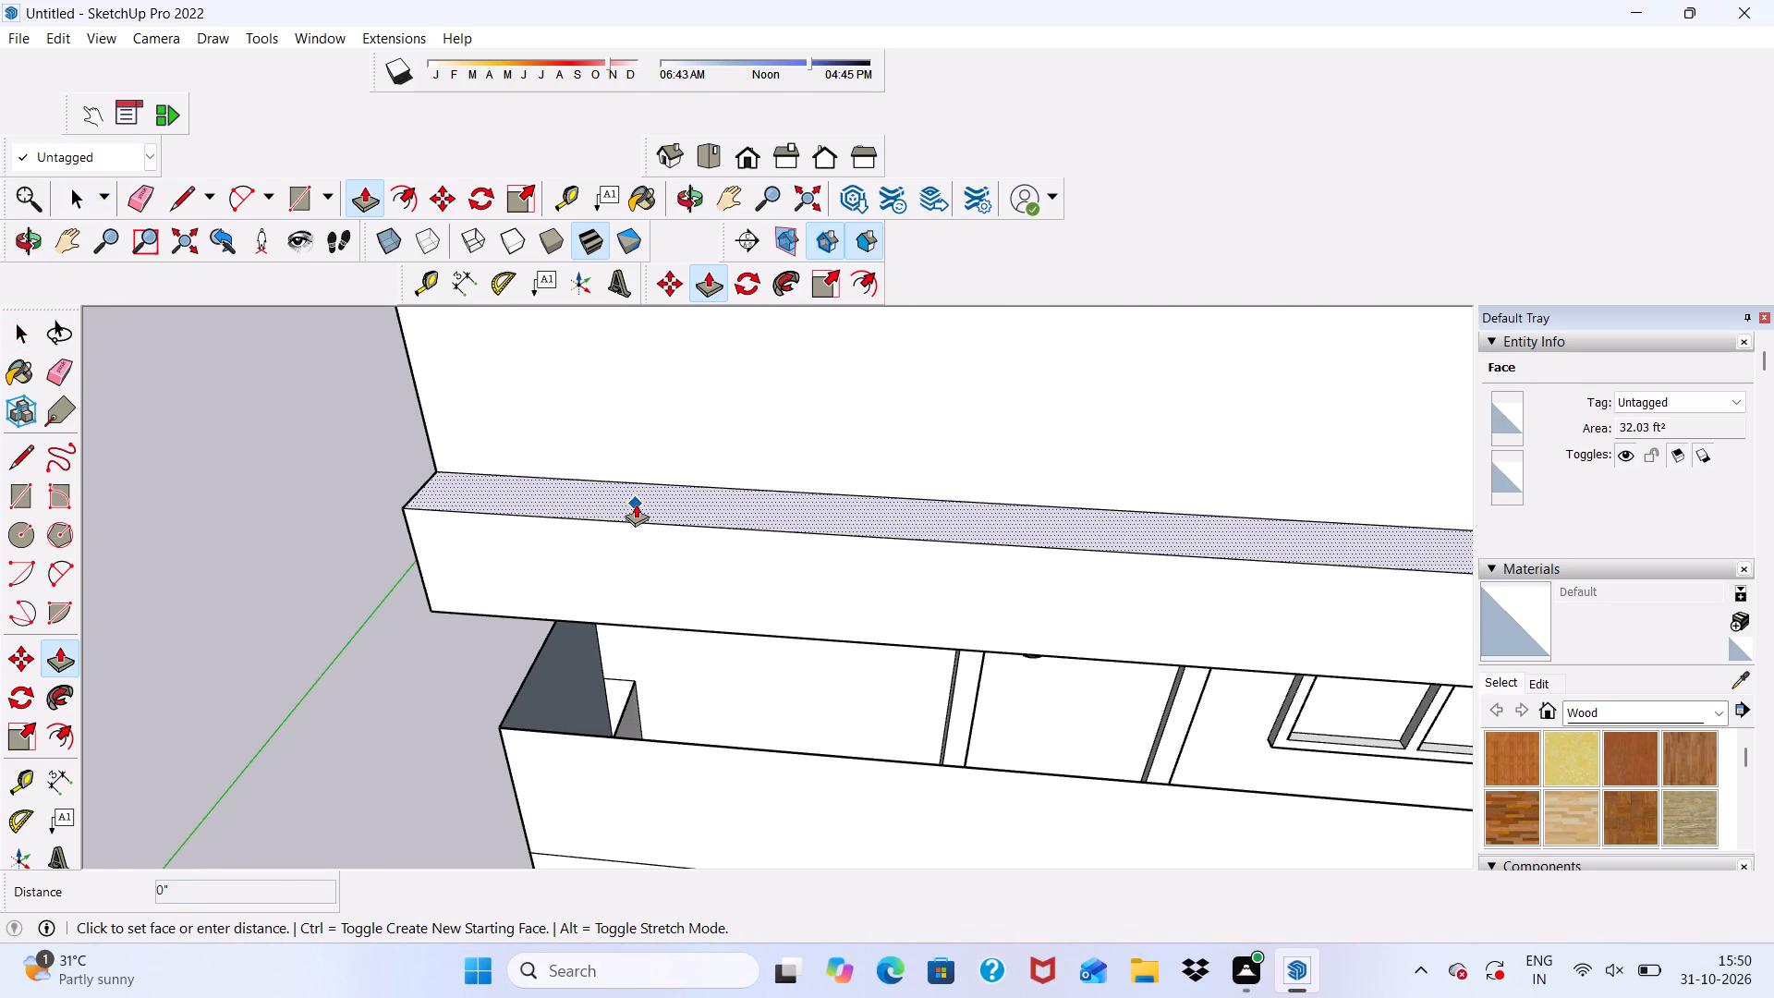
{"action": "left_click", "coordinate": [637, 476]}
{"action": "scroll", "coordinate": [637, 476], "scroll_direction": "down", "scroll_amount": 7}
{"action": "middle_click_drag", "start_coordinate": [712, 560], "coordinate": [729, 462]}
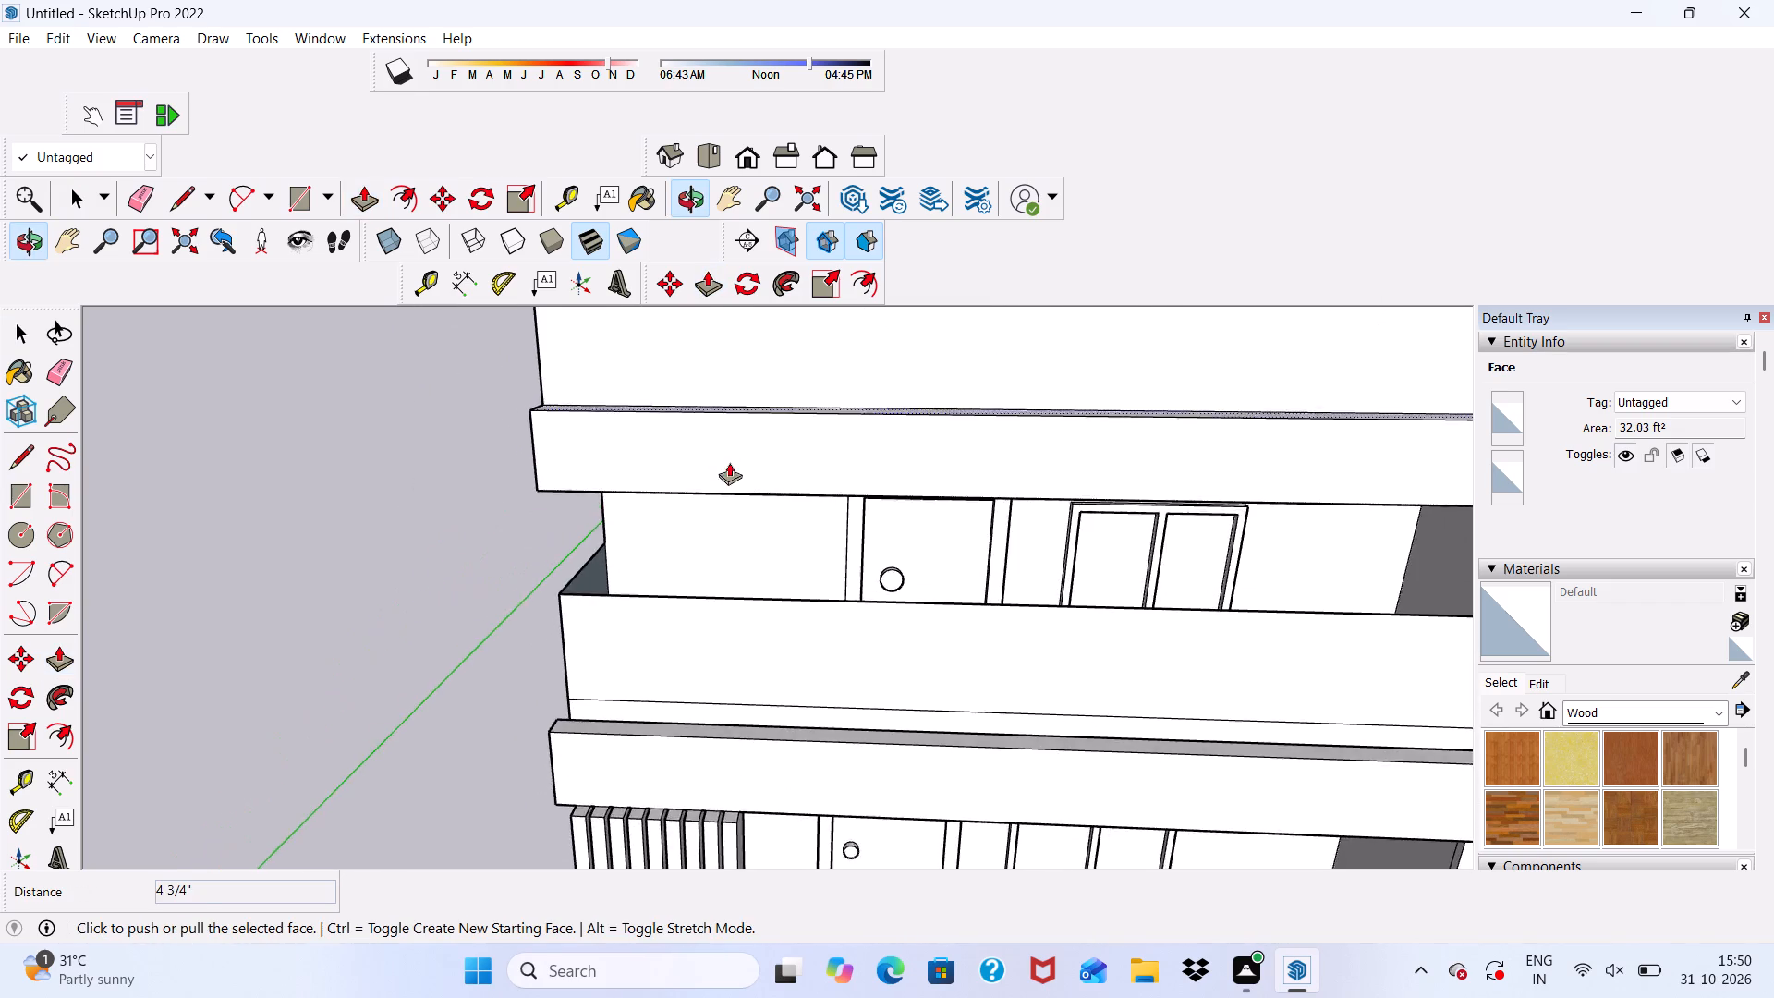
Push/Pull the upper projecting band's top face slightly farther up the balcony parapet, and clear the selection.
{"action": "scroll", "coordinate": [729, 462], "scroll_direction": "up", "scroll_amount": 1}
{"action": "scroll", "coordinate": [566, 547], "scroll_direction": "down", "scroll_amount": 10}
{"action": "middle_click_drag", "start_coordinate": [827, 516], "coordinate": [801, 584]}
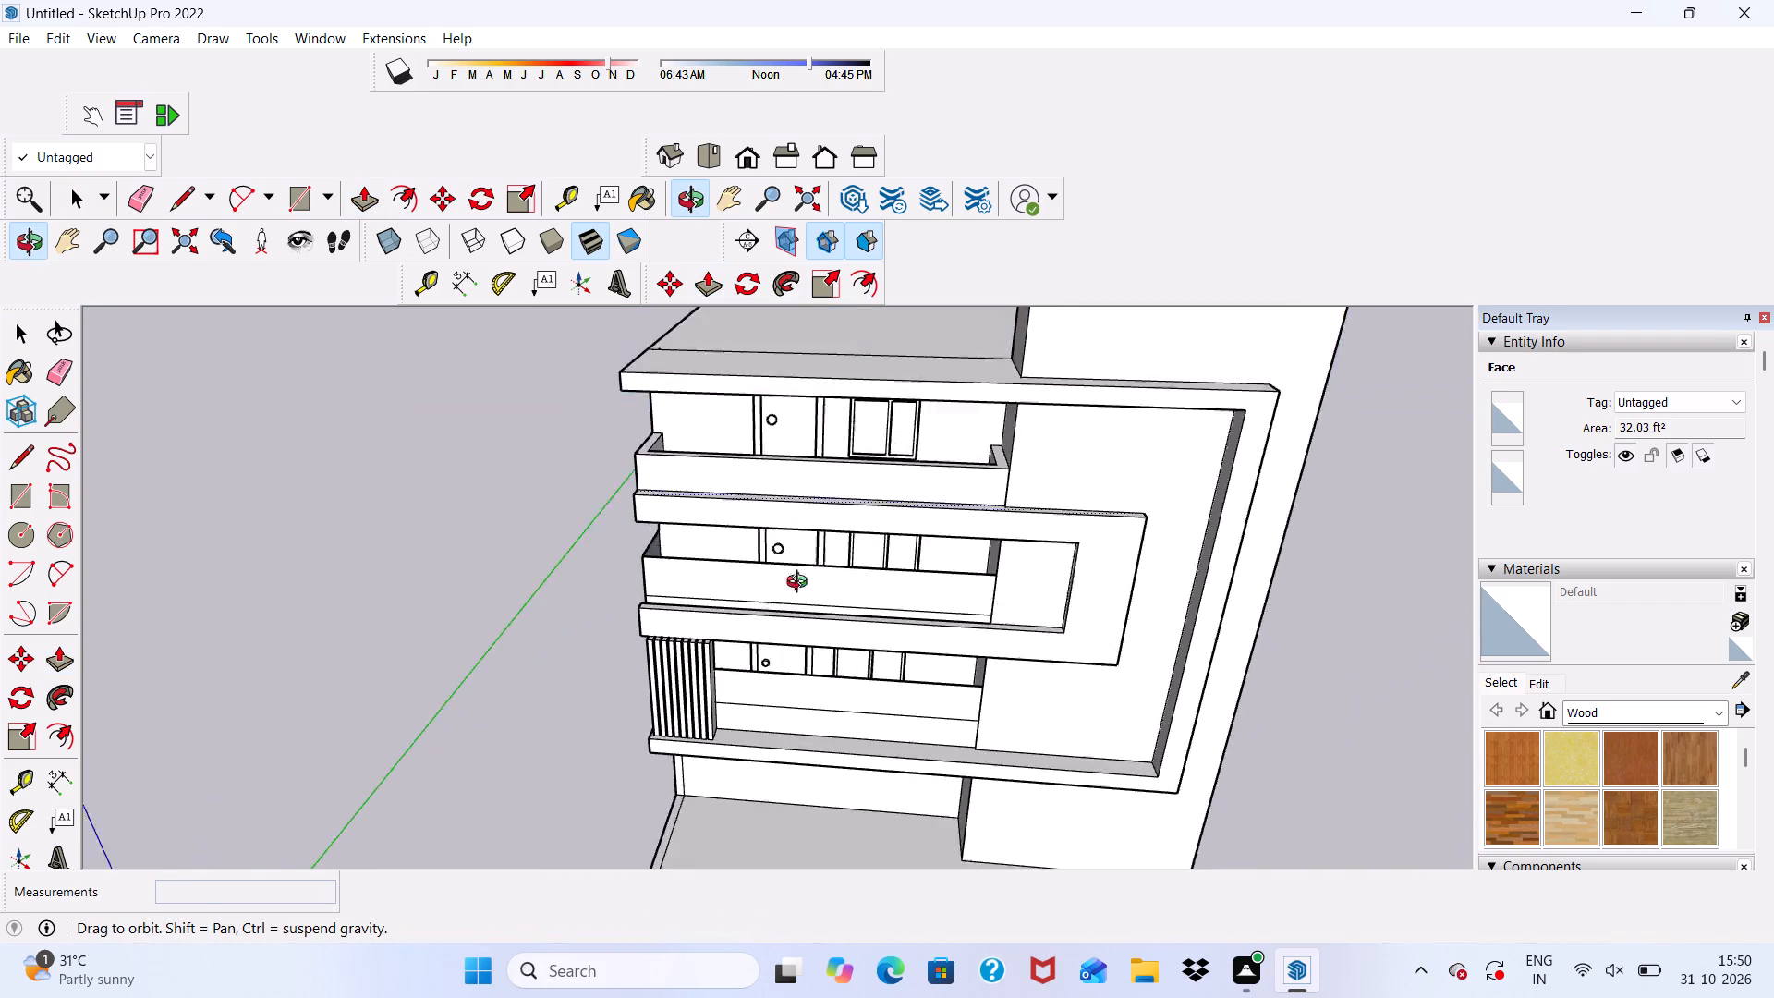
{"action": "middle_click_drag", "start_coordinate": [801, 584], "coordinate": [761, 709]}
{"action": "scroll", "coordinate": [762, 497], "scroll_direction": "up", "scroll_amount": 10}
{"action": "scroll", "coordinate": [746, 576], "scroll_direction": "down", "scroll_amount": 1}
{"action": "left_click", "coordinate": [743, 578]}
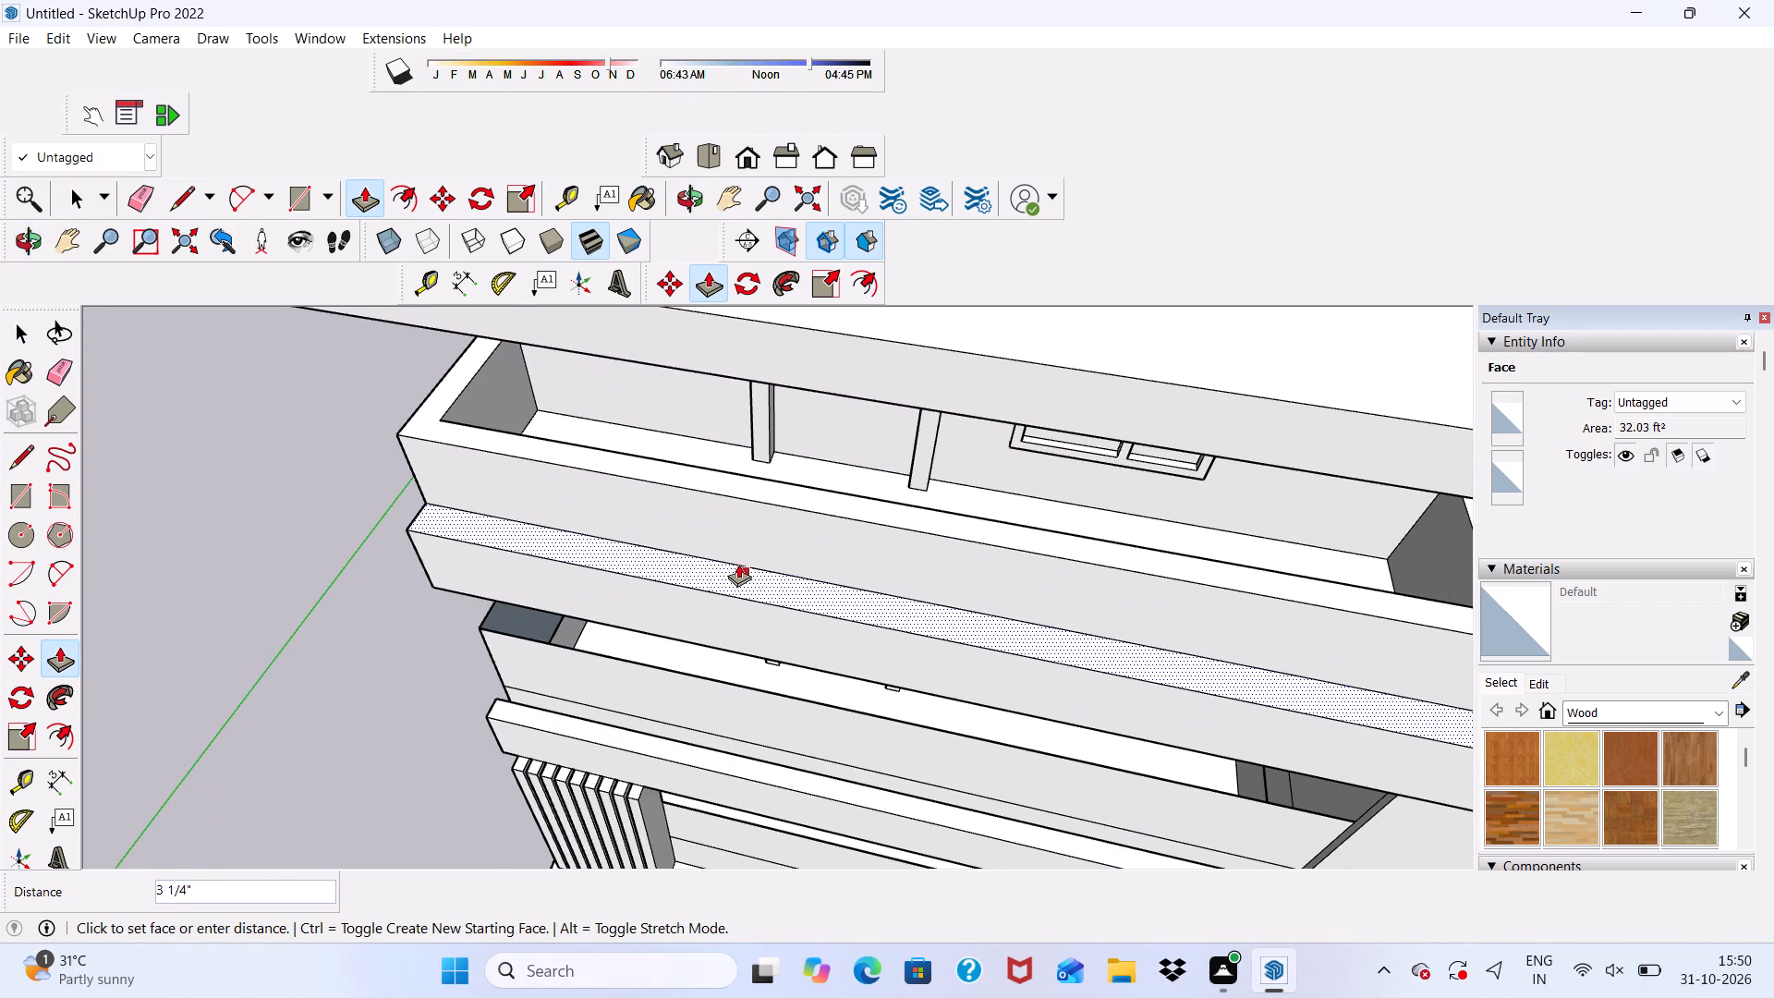
{"action": "left_click", "coordinate": [738, 563]}
{"action": "scroll", "coordinate": [677, 594], "scroll_direction": "down", "scroll_amount": 4}
{"action": "middle_click_drag", "start_coordinate": [617, 640], "coordinate": [712, 481]}
{"action": "key", "text": "space"}
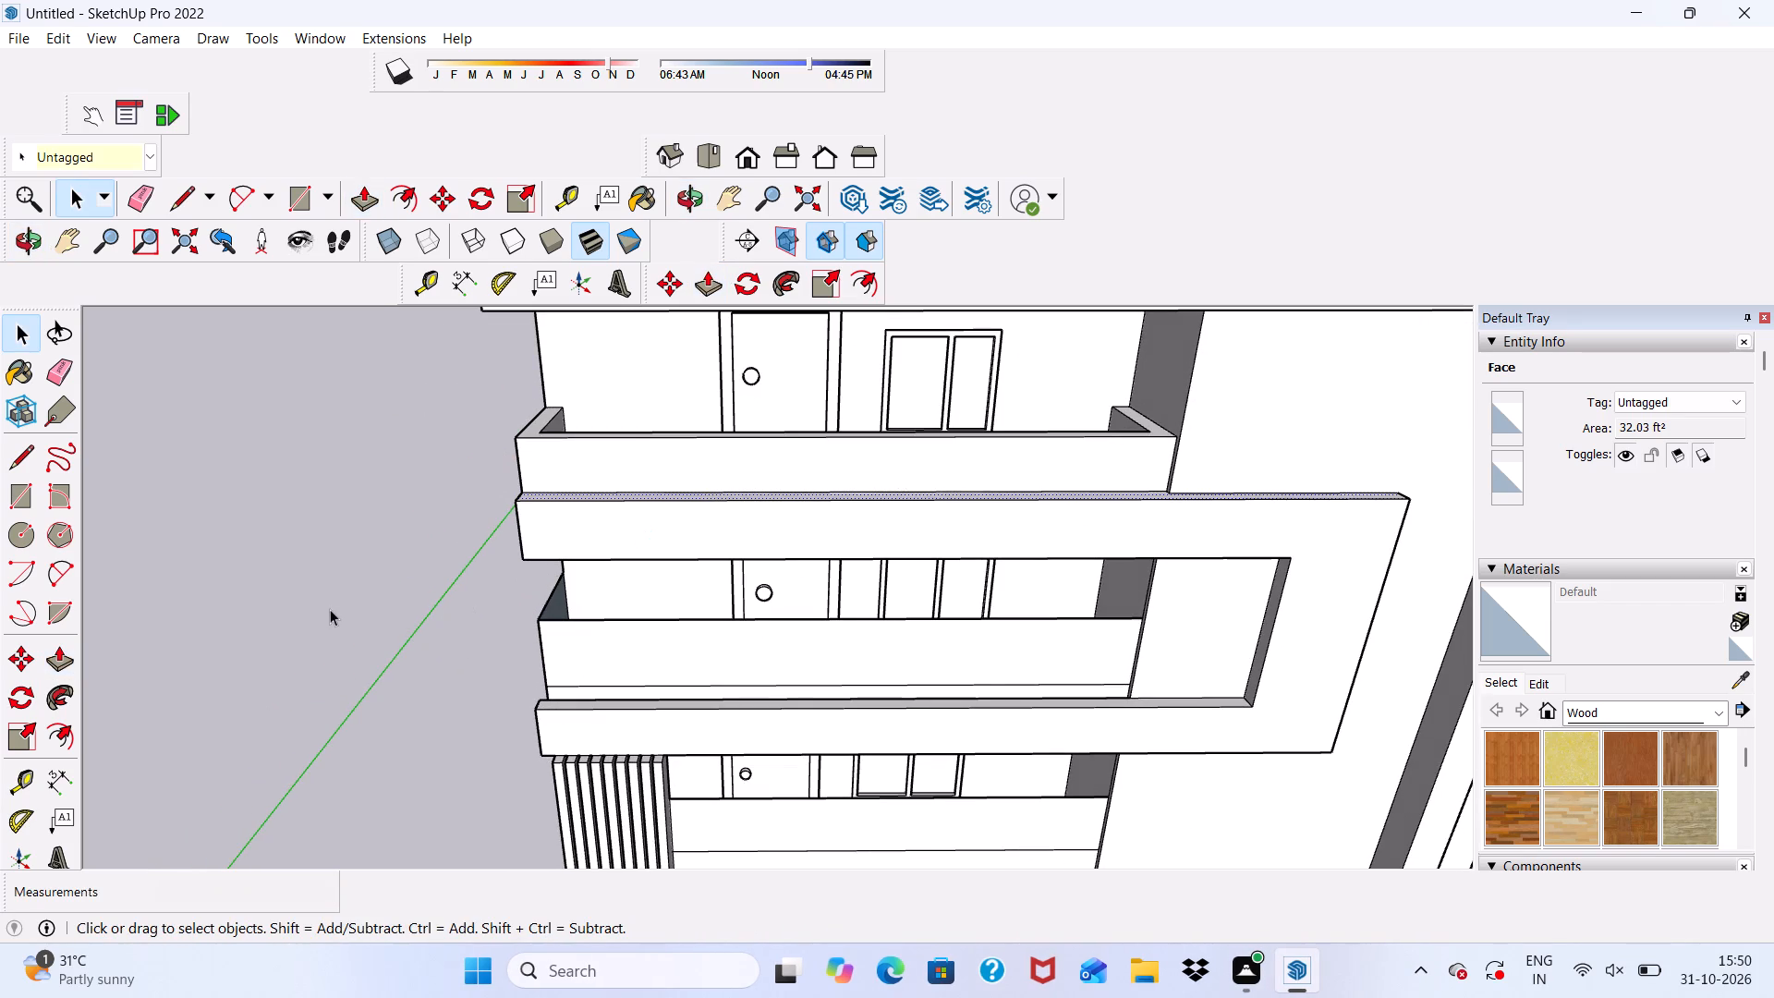
{"action": "left_click", "coordinate": [330, 609]}
Erase the short leftover edge crossing the underside of the lower projecting band, near the wraparound's outer corner.
{"action": "scroll", "coordinate": [367, 598], "scroll_direction": "down", "scroll_amount": 3}
{"action": "middle_click_drag", "start_coordinate": [657, 658], "coordinate": [679, 535]}
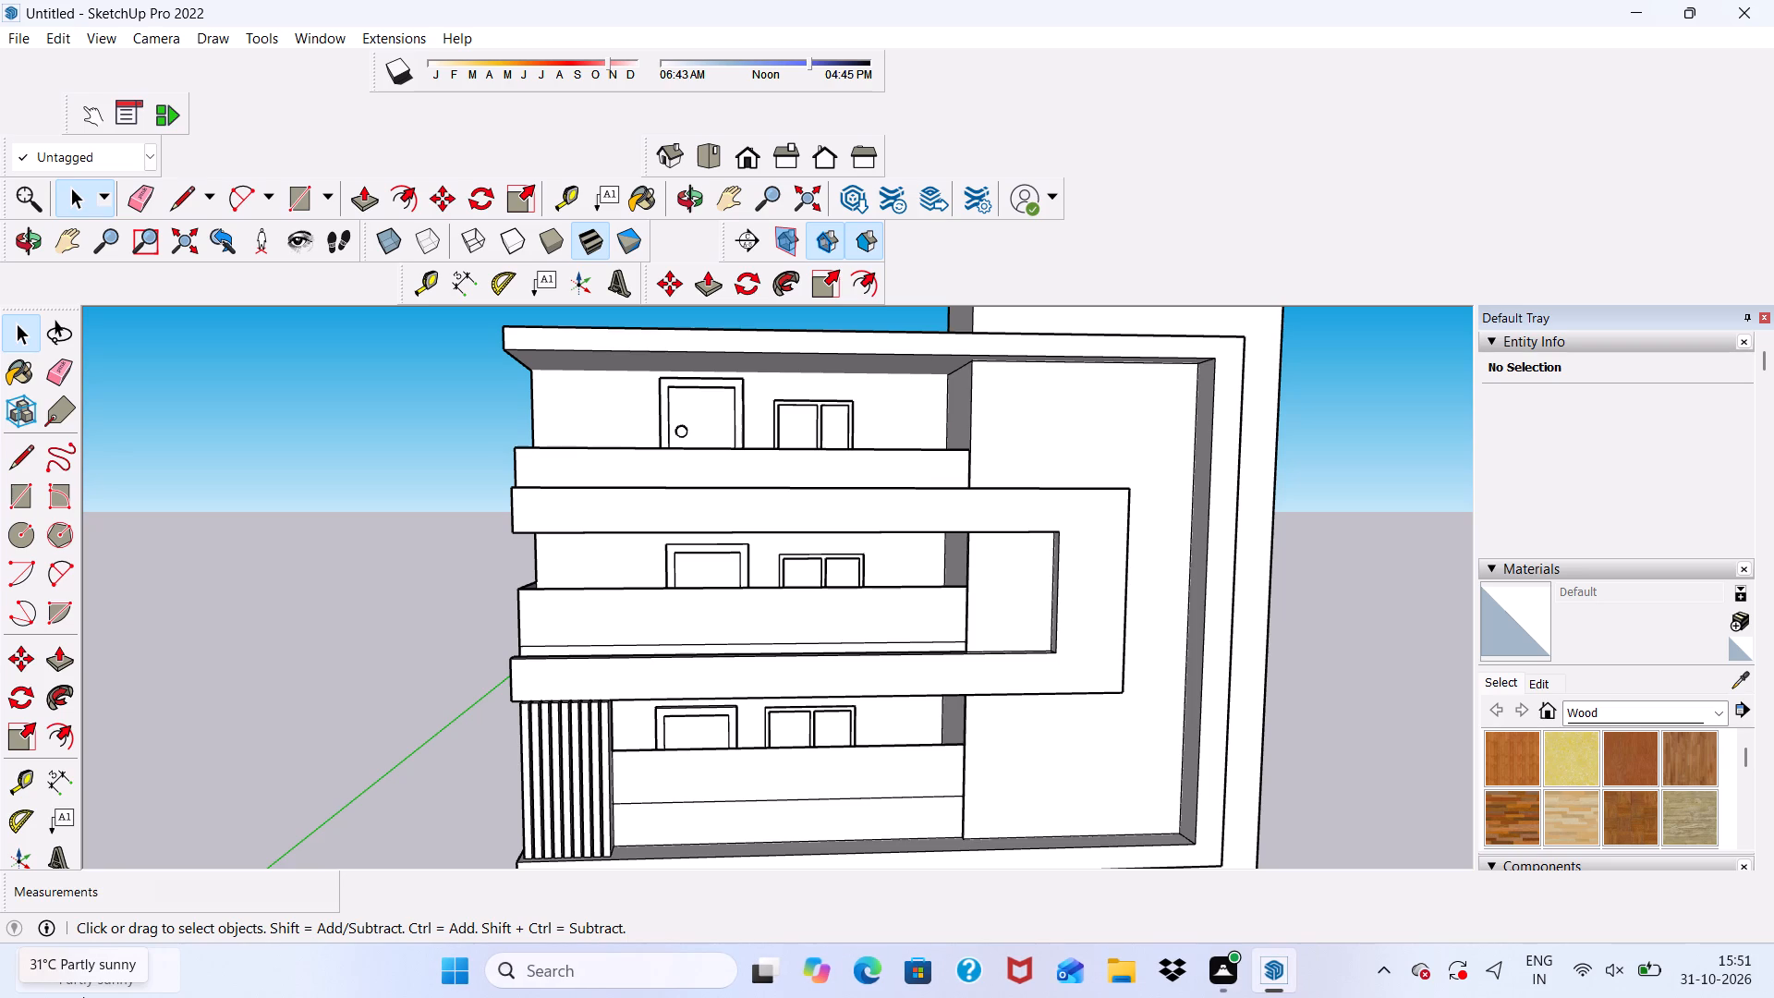
{"action": "scroll", "coordinate": [875, 634], "scroll_direction": "up", "scroll_amount": 3}
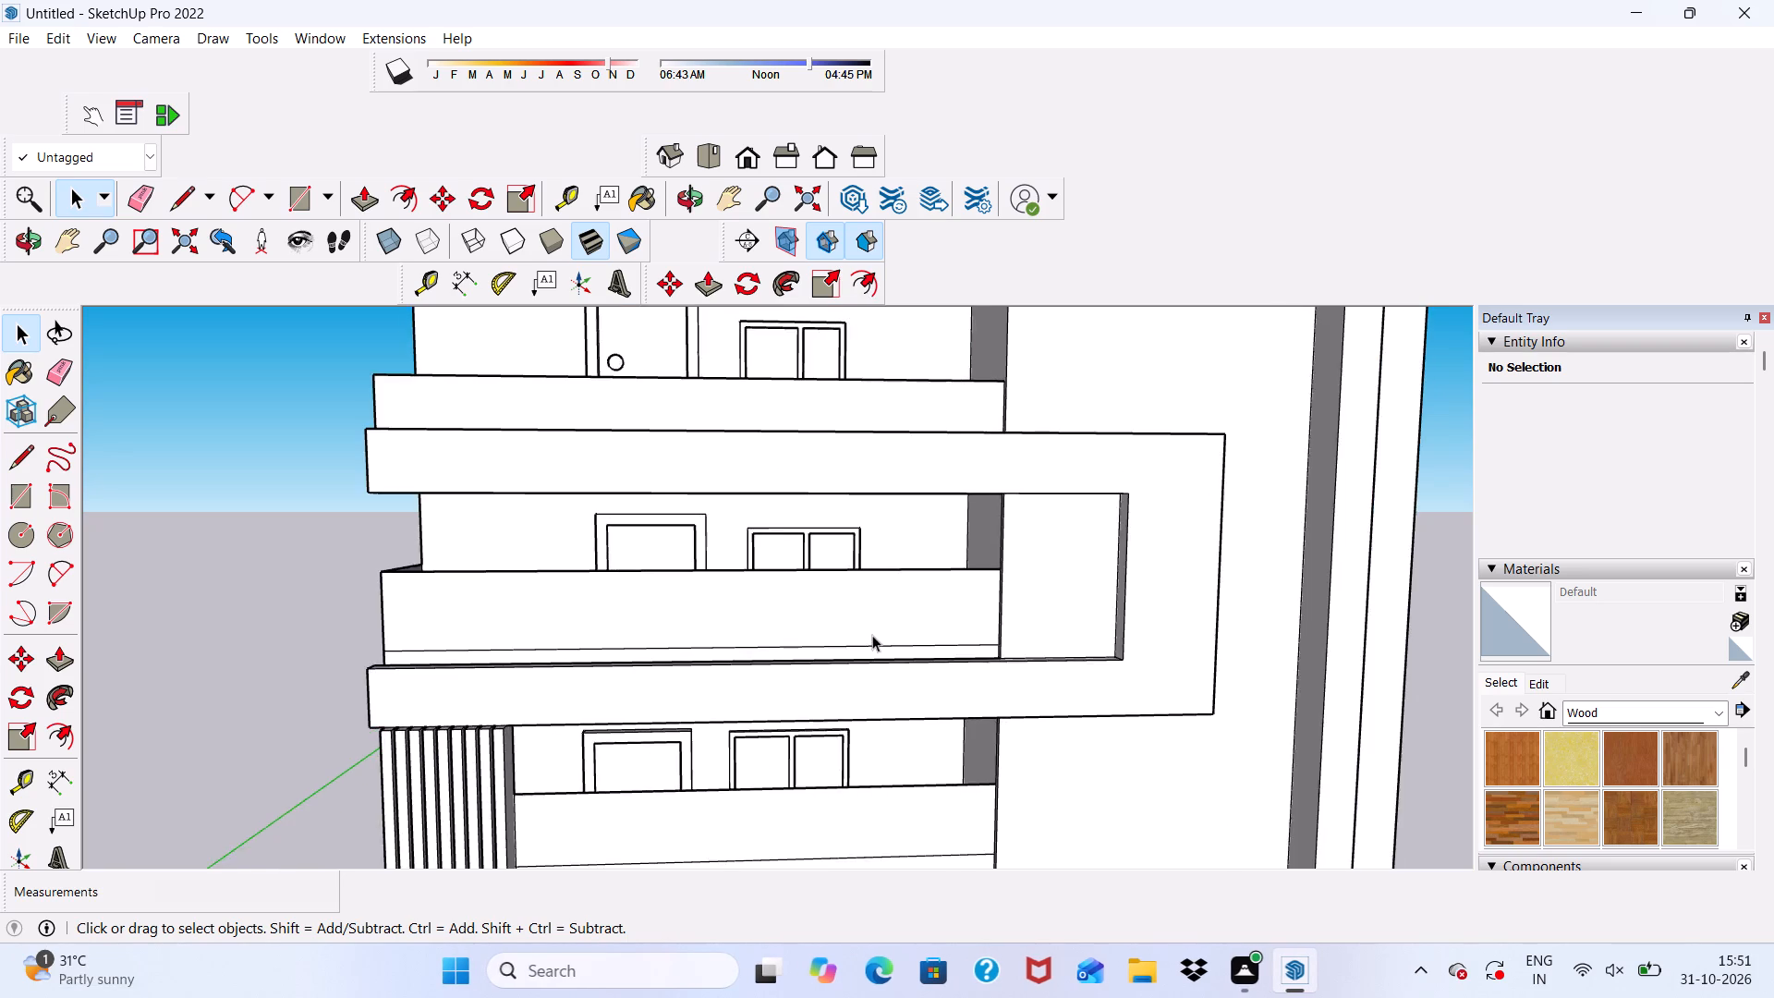
{"action": "scroll", "coordinate": [872, 635], "scroll_direction": "down", "scroll_amount": 2}
{"action": "middle_click_drag", "start_coordinate": [872, 635], "coordinate": [832, 414]}
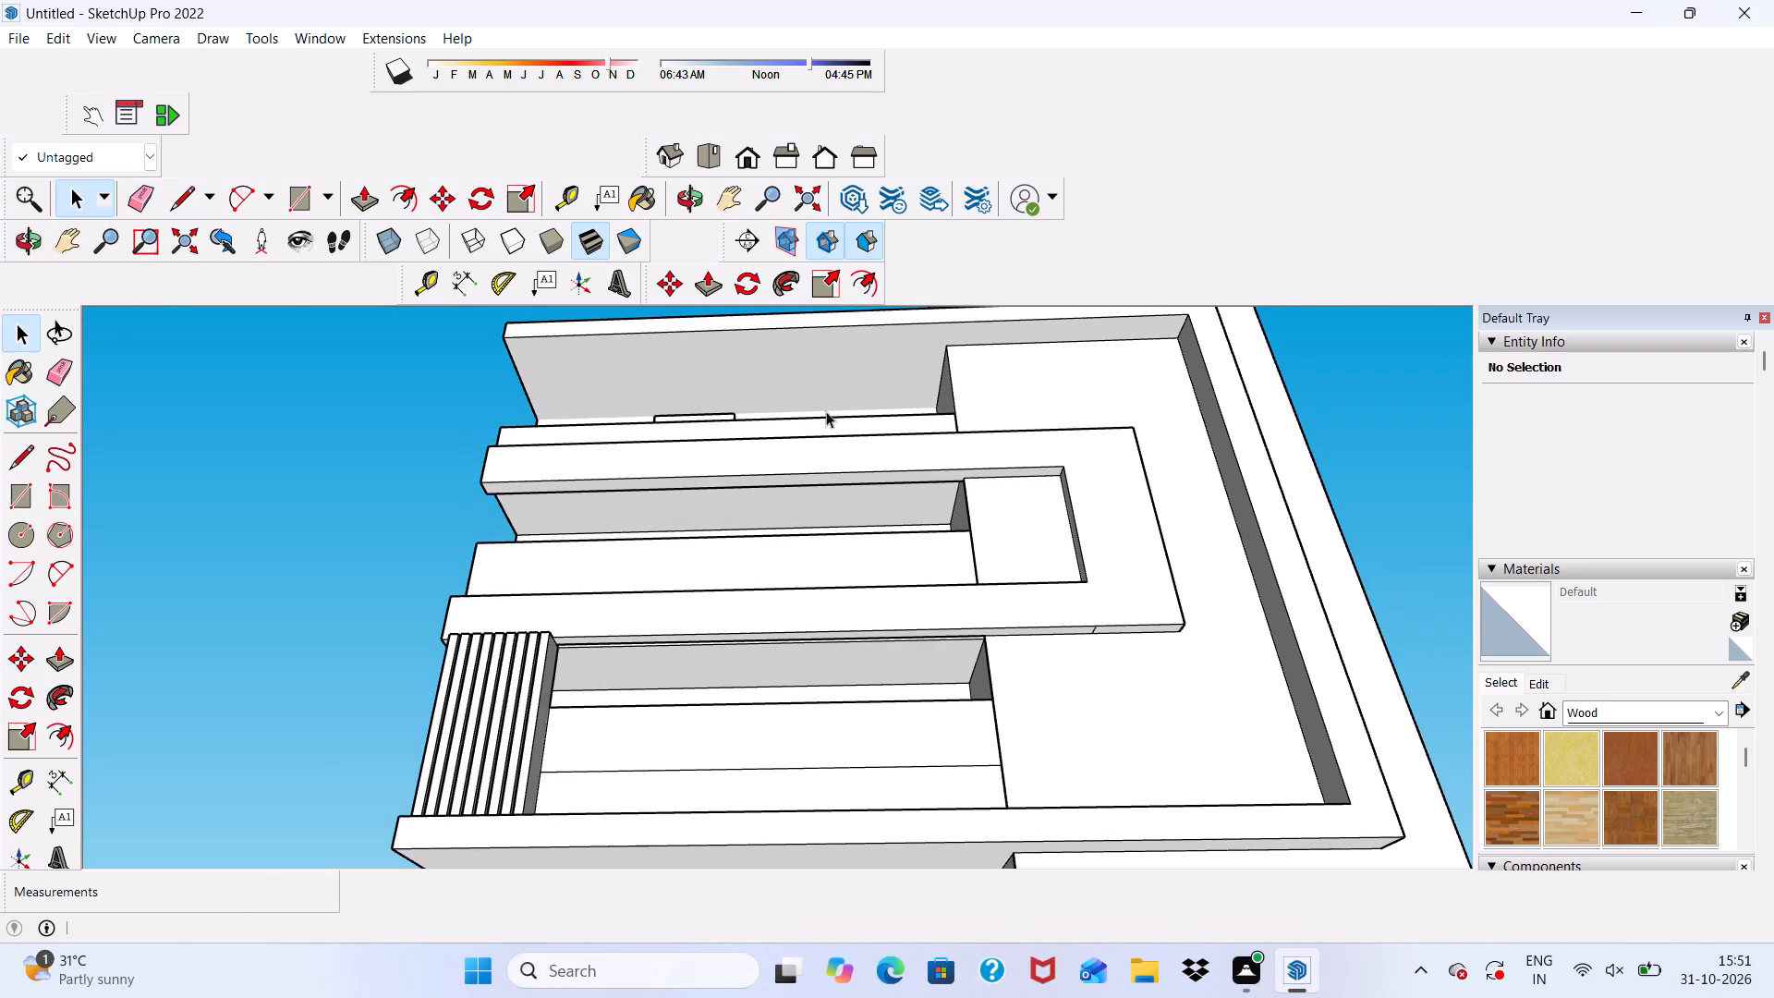
{"action": "left_click", "coordinate": [149, 206]}
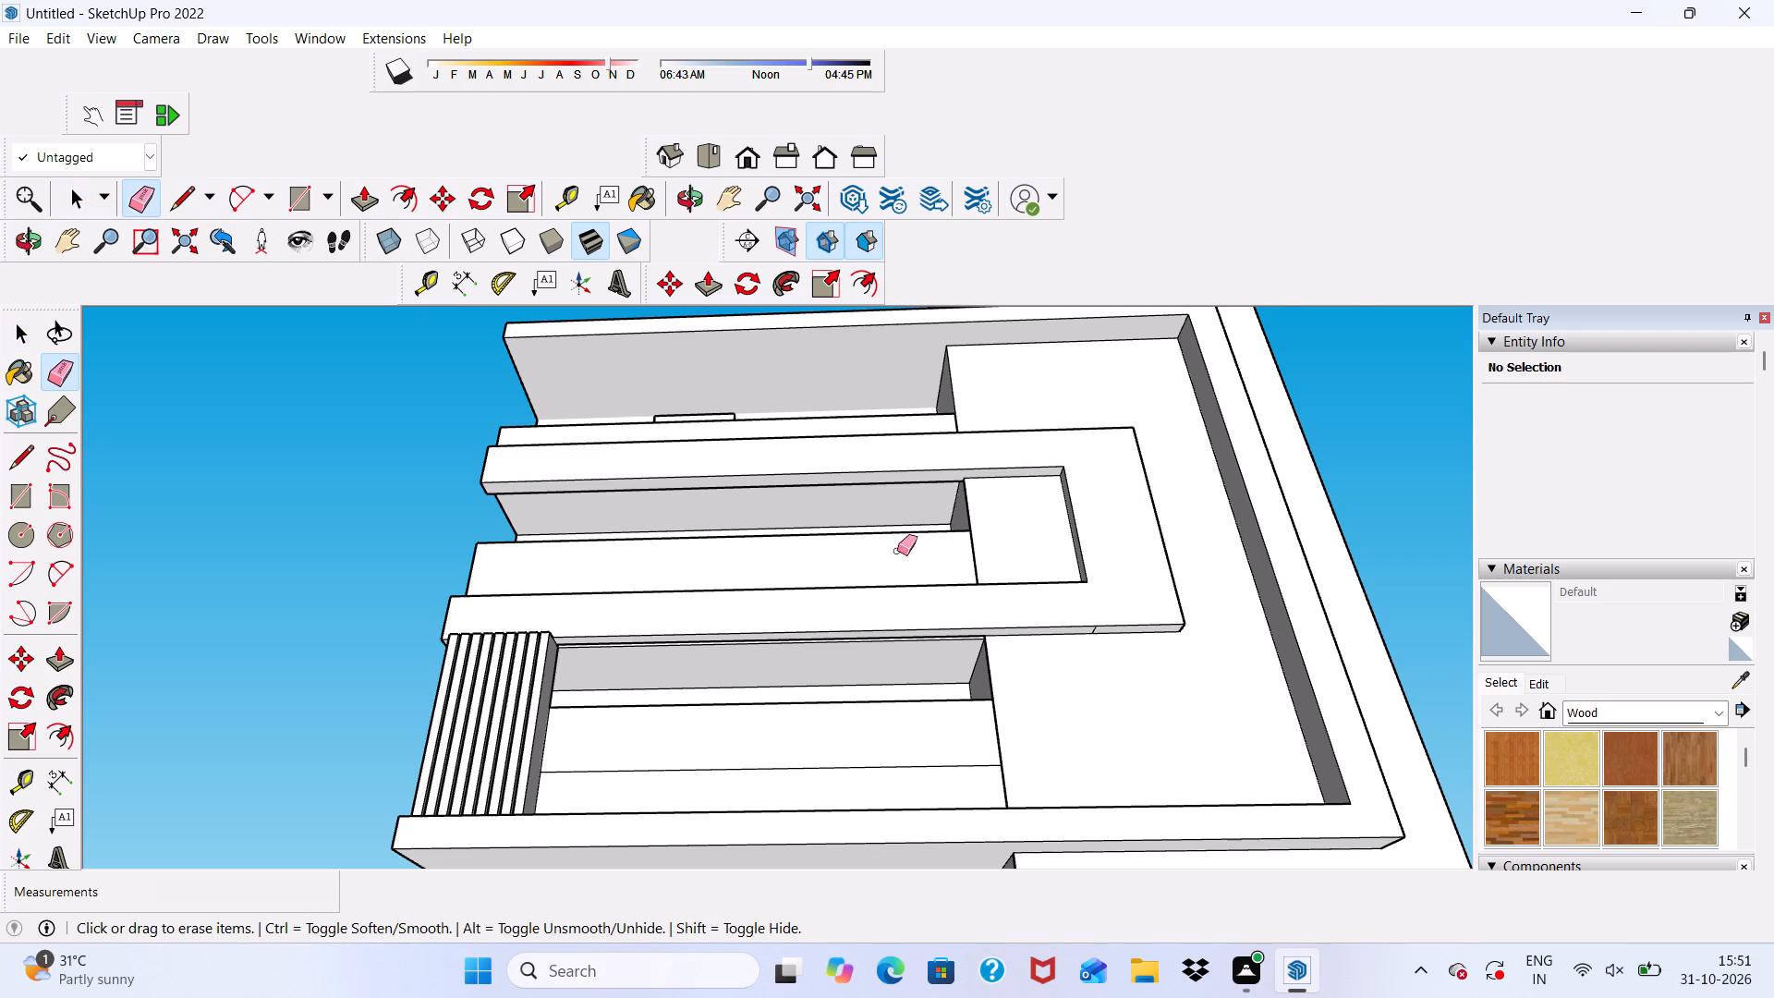
{"action": "scroll", "coordinate": [1176, 723], "scroll_direction": "up", "scroll_amount": 3}
{"action": "middle_click_drag", "start_coordinate": [1164, 688], "coordinate": [1150, 620]}
{"action": "scroll", "coordinate": [1054, 583], "scroll_direction": "up", "scroll_amount": 7}
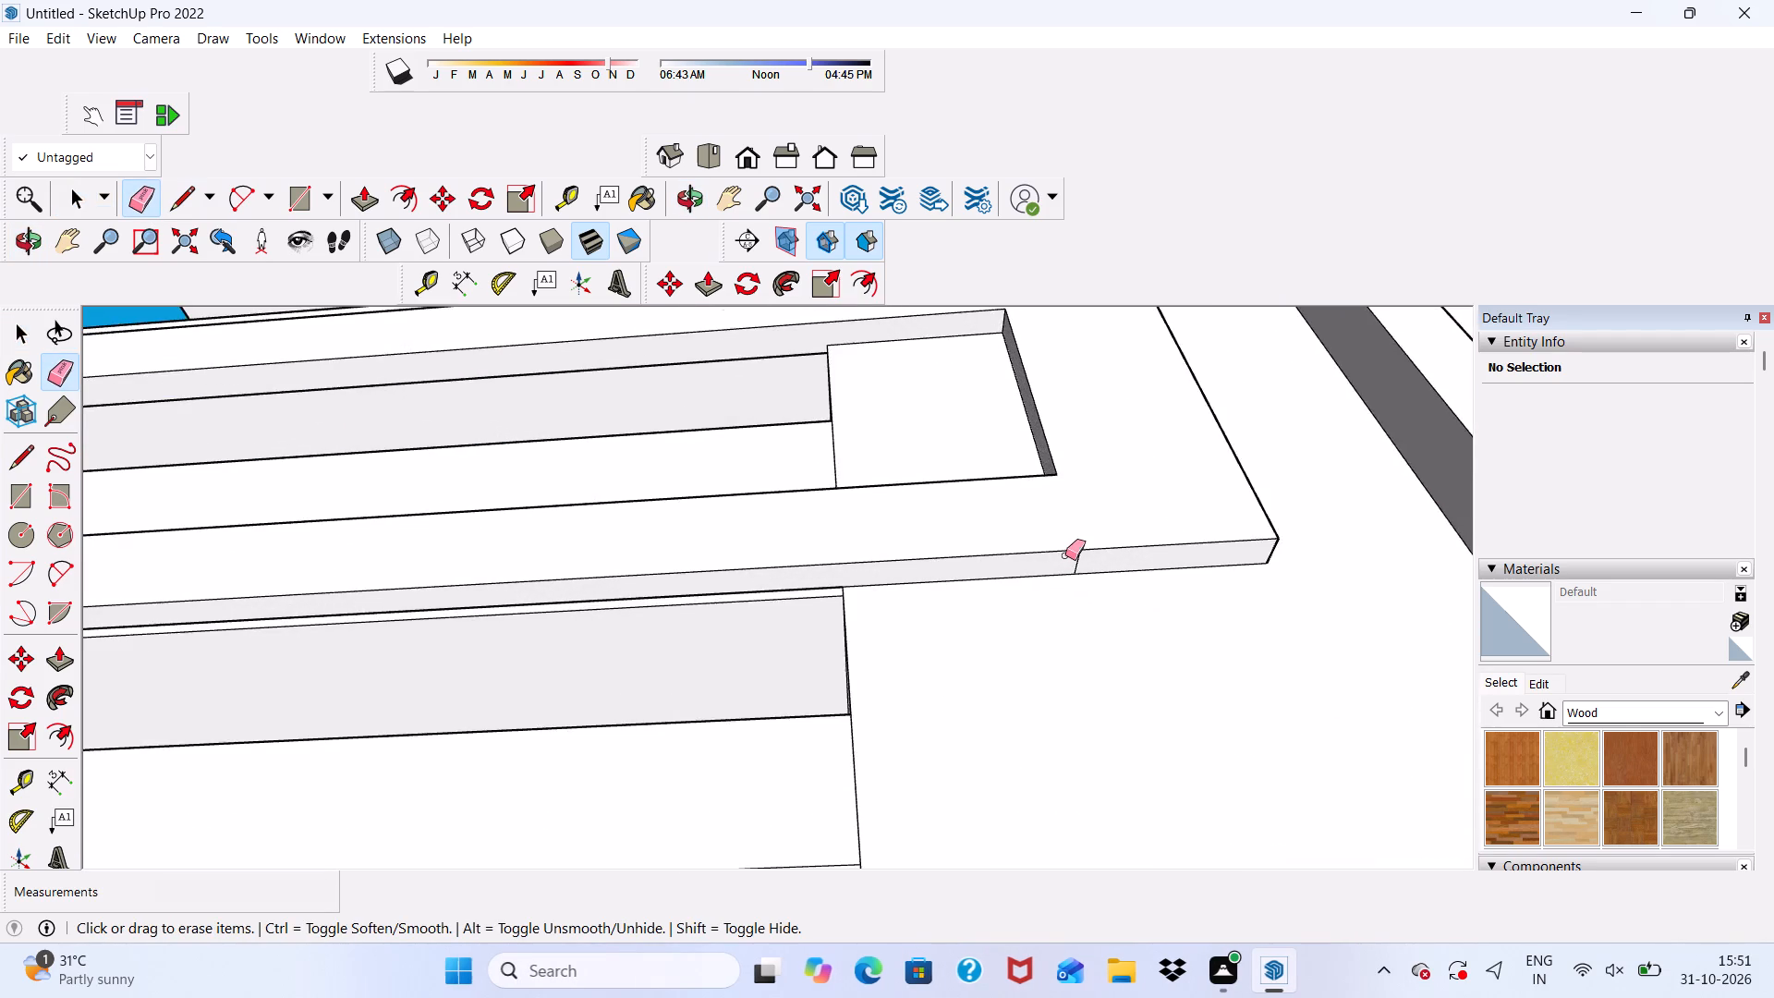
{"action": "scroll", "coordinate": [1065, 555], "scroll_direction": "up", "scroll_amount": 2}
{"action": "left_click_drag", "start_coordinate": [1065, 568], "coordinate": [1100, 570]}
{"action": "scroll", "coordinate": [1102, 569], "scroll_direction": "down", "scroll_amount": 5}
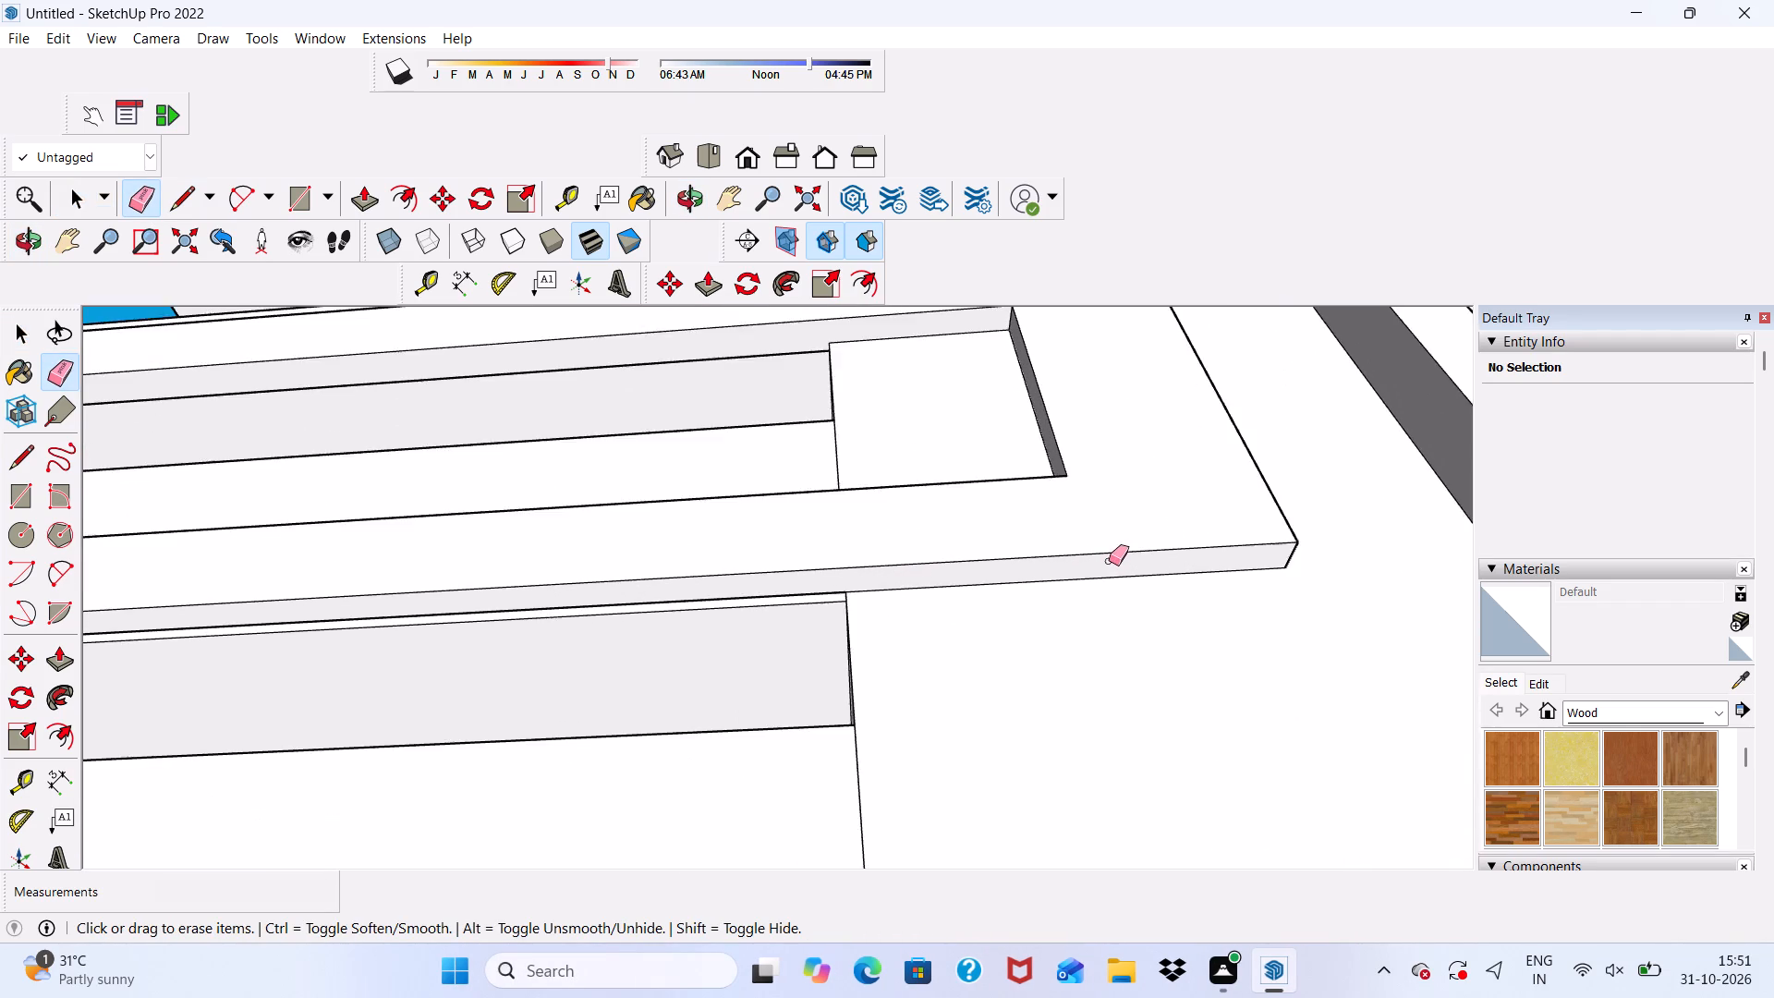
{"action": "scroll", "coordinate": [1109, 561], "scroll_direction": "down", "scroll_amount": 5}
{"action": "middle_click_drag", "start_coordinate": [1109, 561], "coordinate": [1038, 768]}
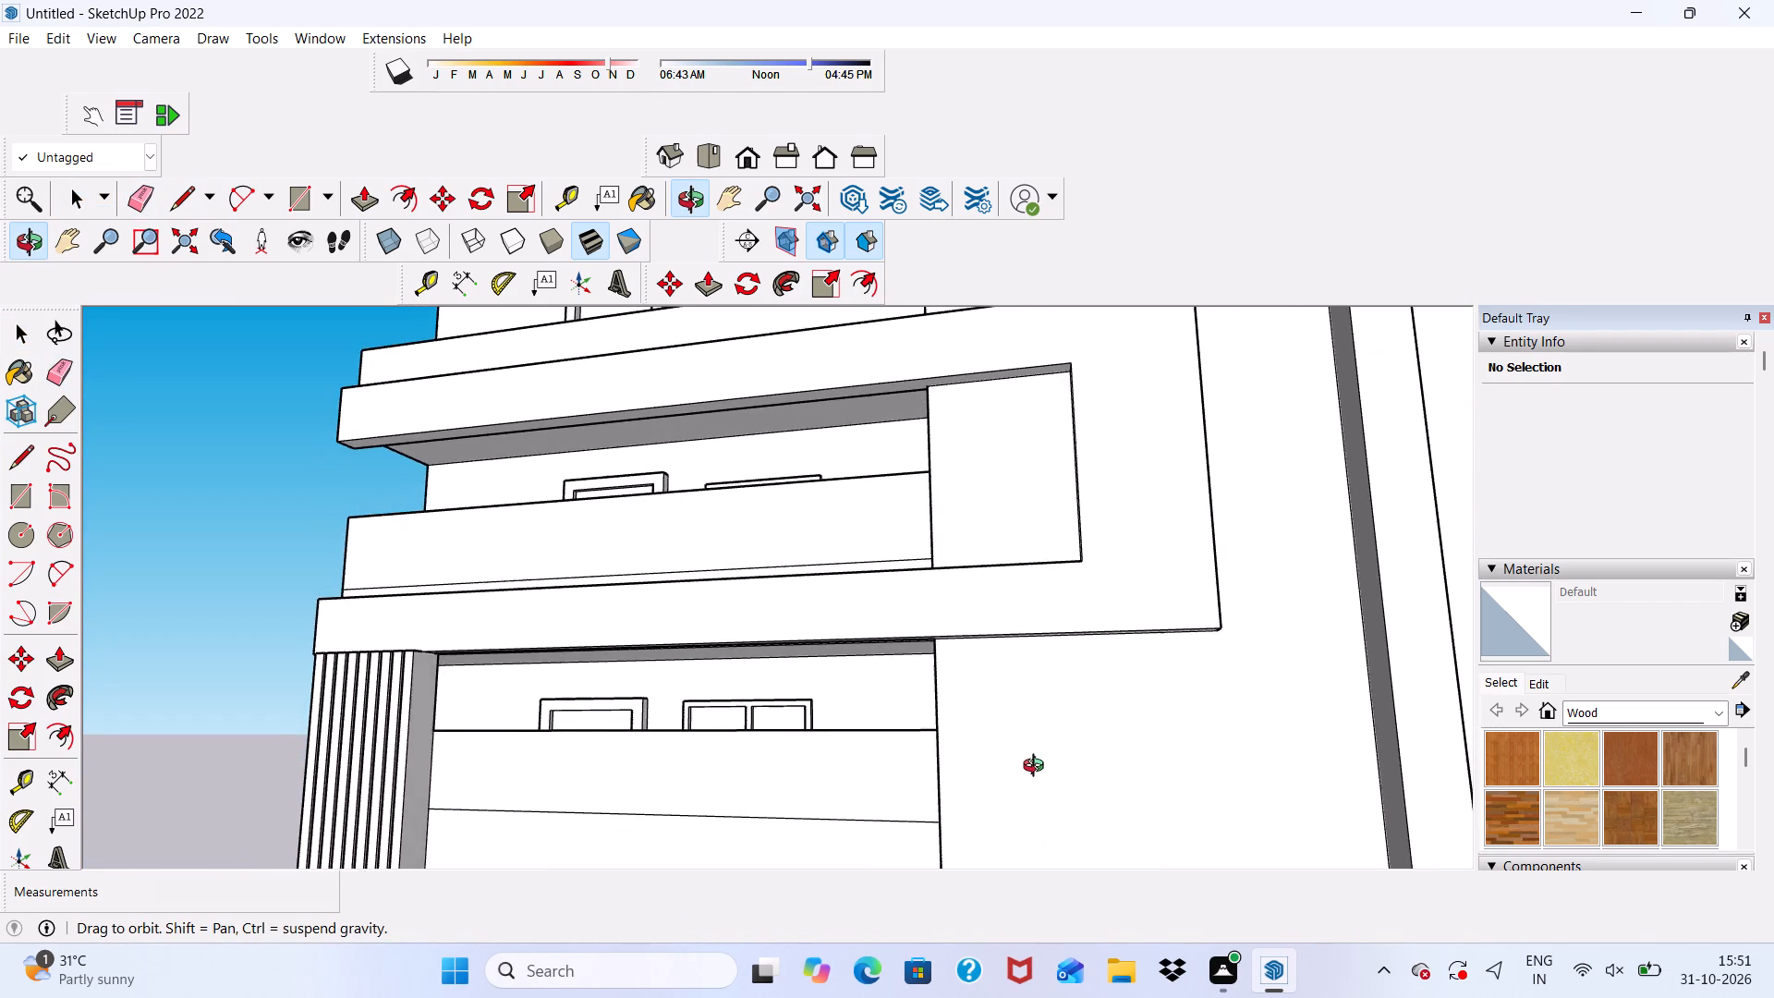
{"action": "middle_click_drag", "start_coordinate": [1038, 768], "coordinate": [1037, 769]}
{"action": "key", "text": "space"}
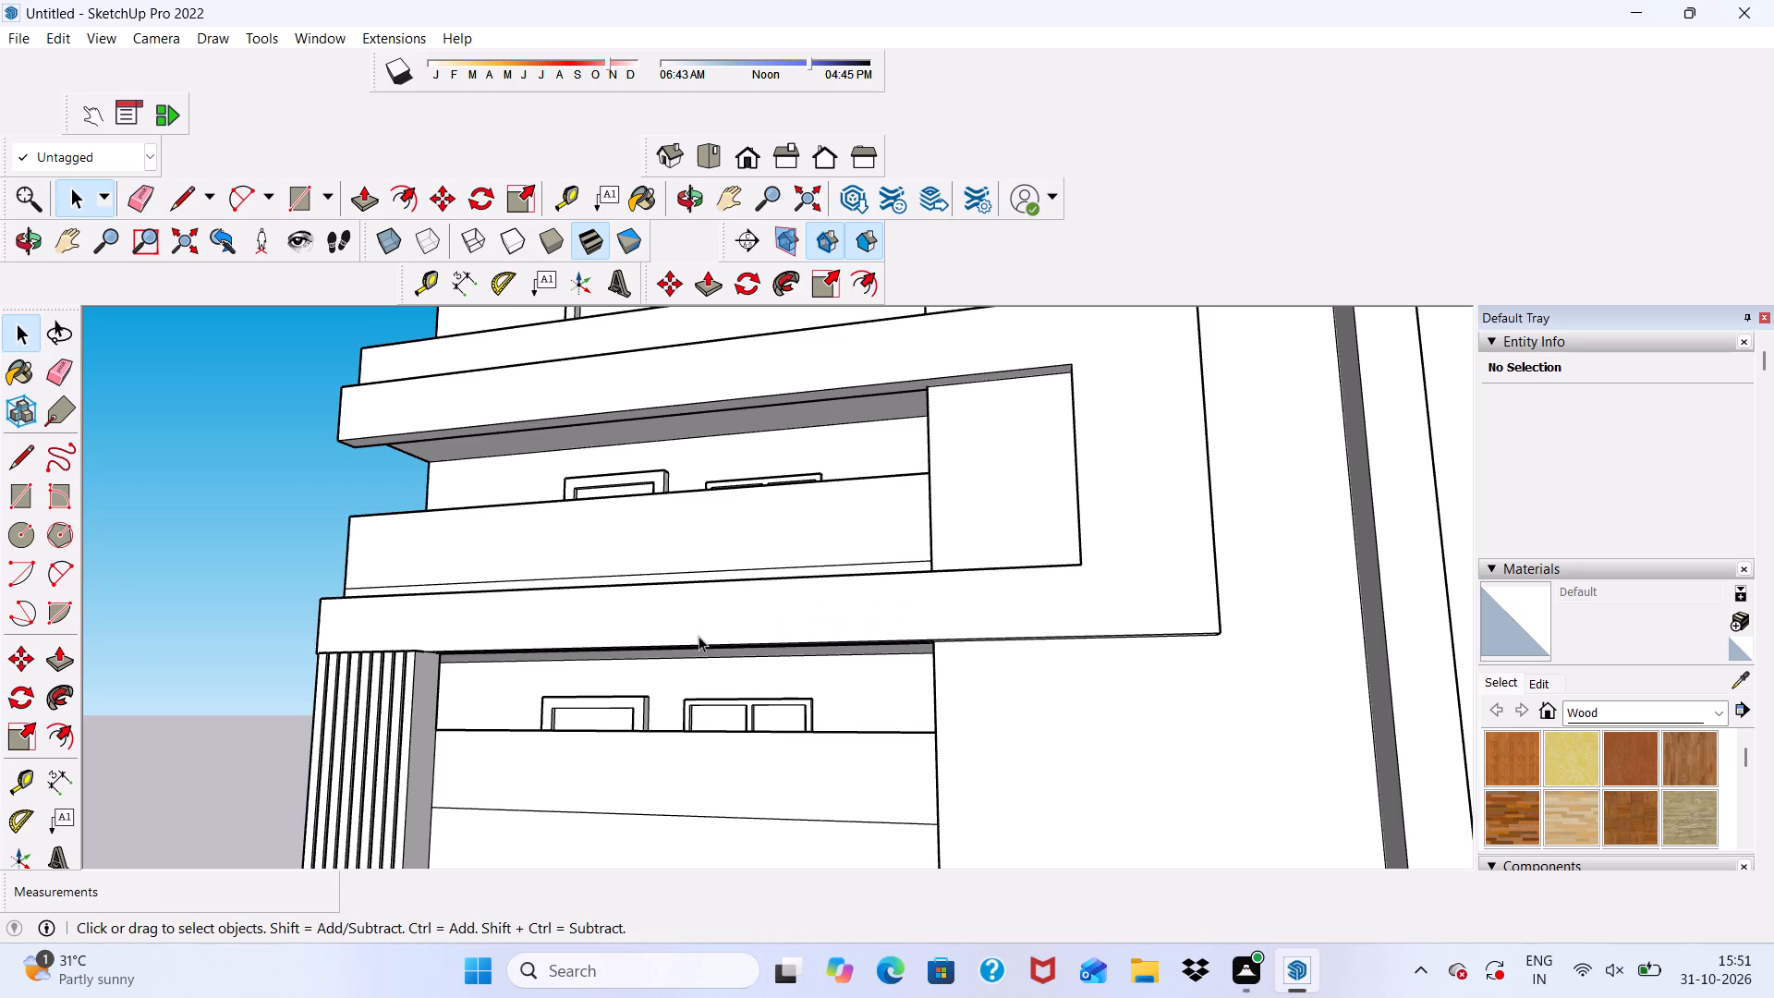
Examine the projecting bands and the middle balcony from below and from the front for remaining flaws.
{"action": "middle_click_drag", "start_coordinate": [699, 636], "coordinate": [828, 343]}
{"action": "scroll", "coordinate": [806, 451], "scroll_direction": "up", "scroll_amount": 4}
{"action": "middle_click_drag", "start_coordinate": [821, 458], "coordinate": [821, 514]}
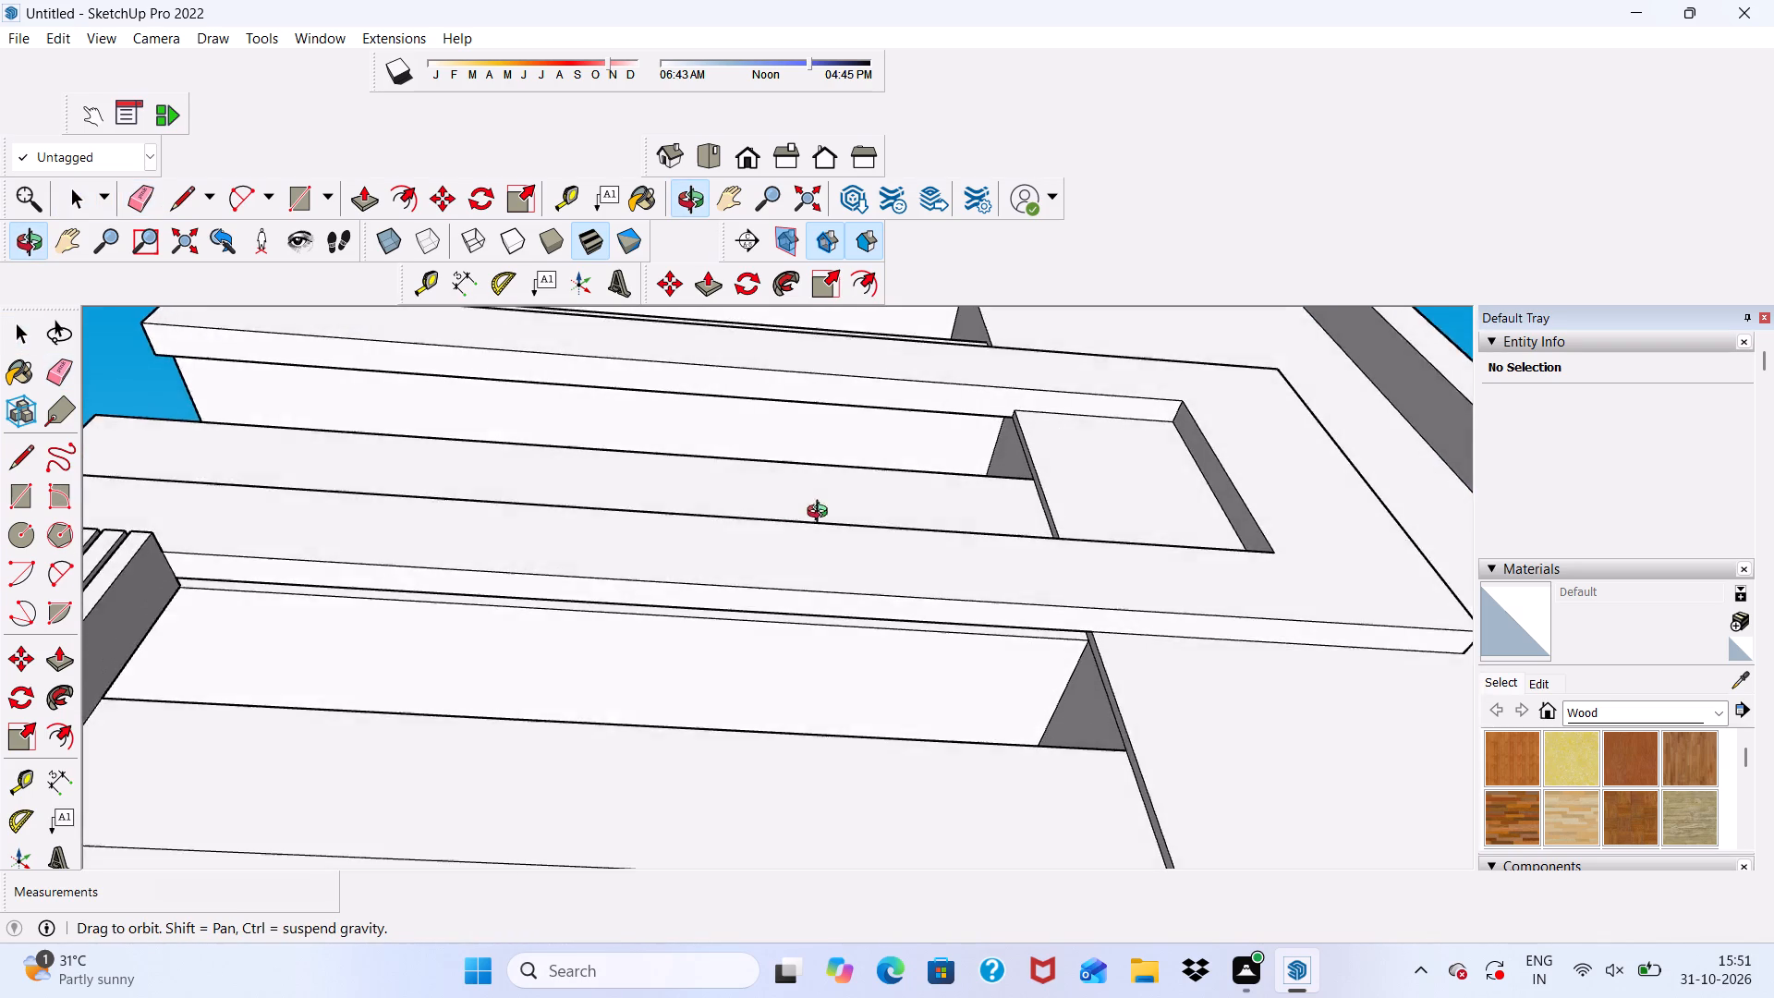
{"action": "middle_click_drag", "start_coordinate": [821, 514], "coordinate": [765, 703]}
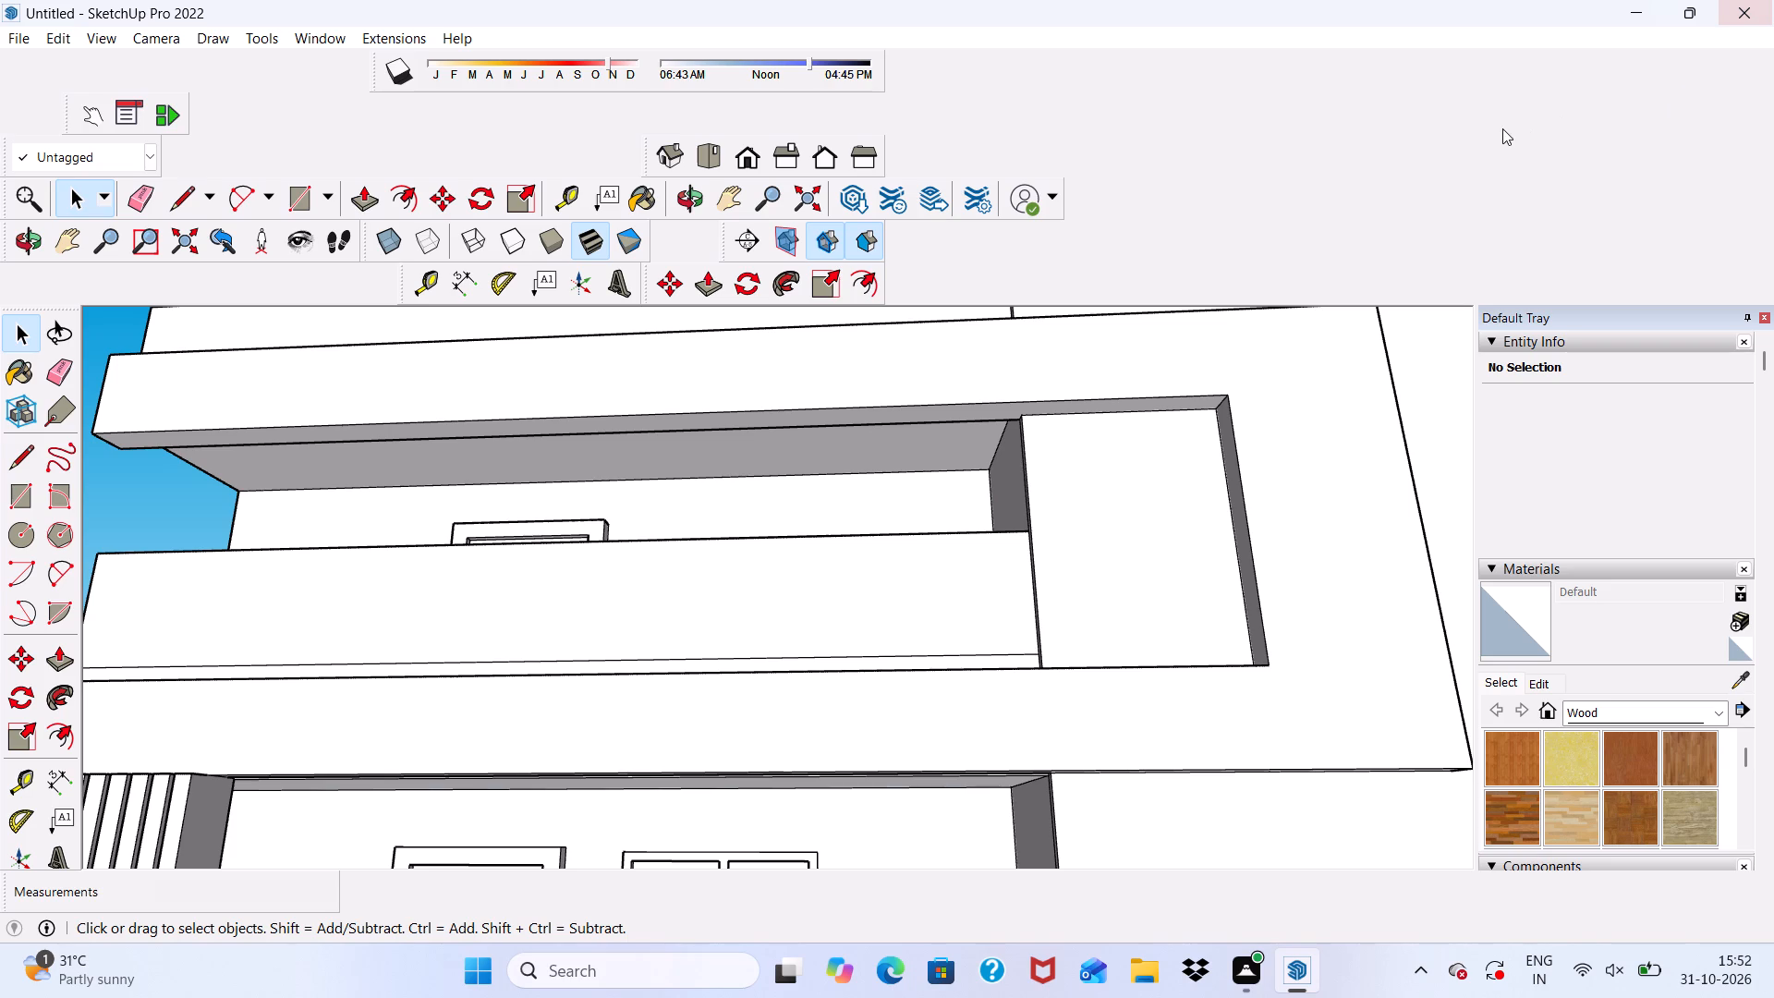
{"action": "scroll", "coordinate": [1533, 33], "scroll_direction": "up", "scroll_amount": 3}
{"action": "scroll", "coordinate": [1532, 38], "scroll_direction": "down", "scroll_amount": 3}
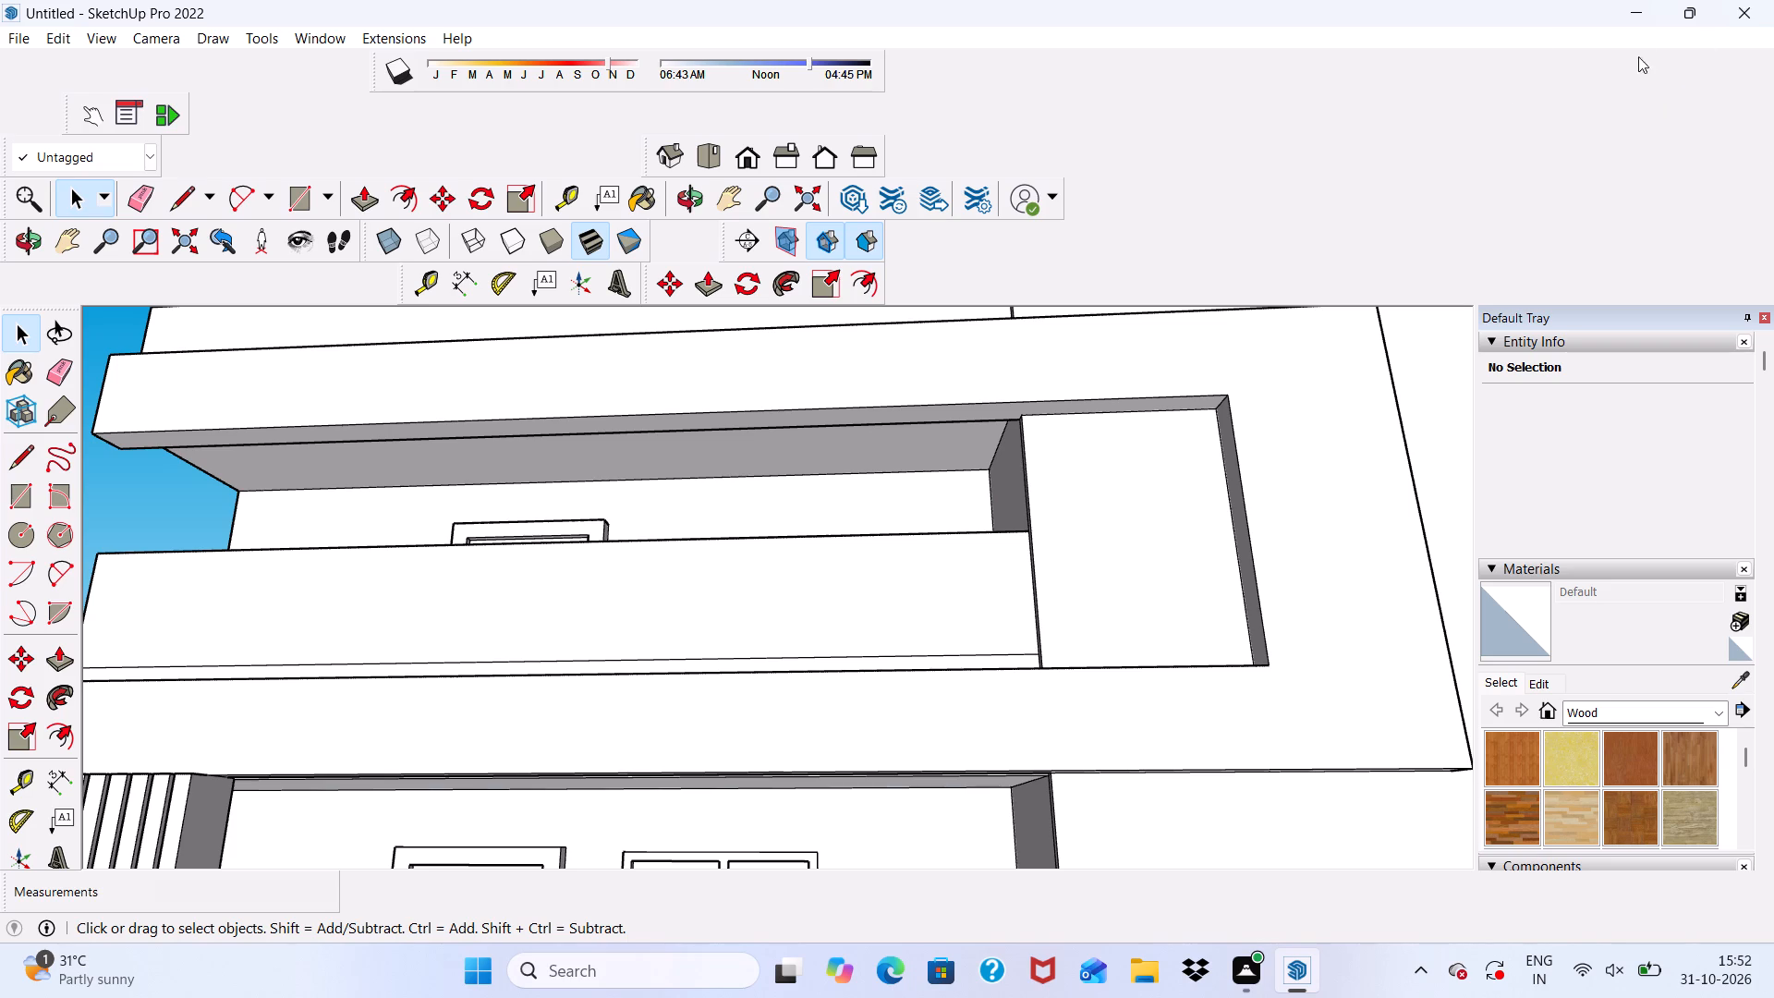
{"action": "scroll", "coordinate": [1048, 410], "scroll_direction": "down", "scroll_amount": 4}
{"action": "middle_click_drag", "start_coordinate": [1072, 480], "coordinate": [978, 631]}
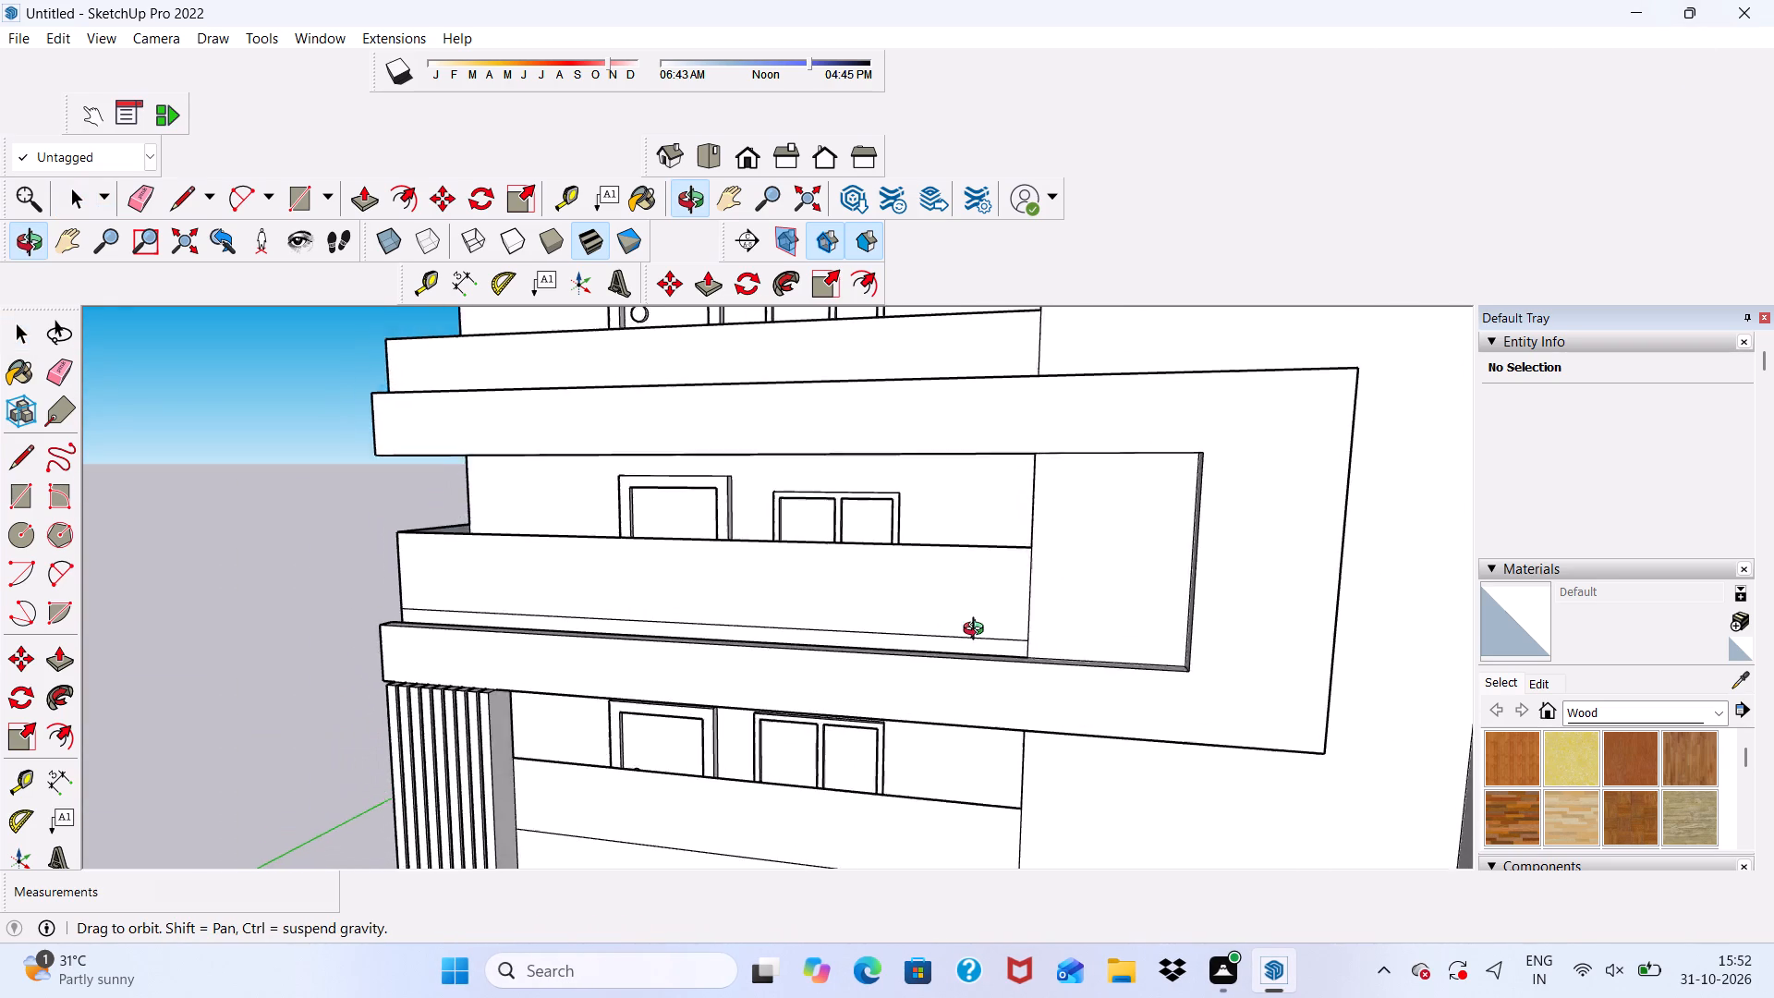
{"action": "middle_click_drag", "start_coordinate": [978, 631], "coordinate": [1077, 588]}
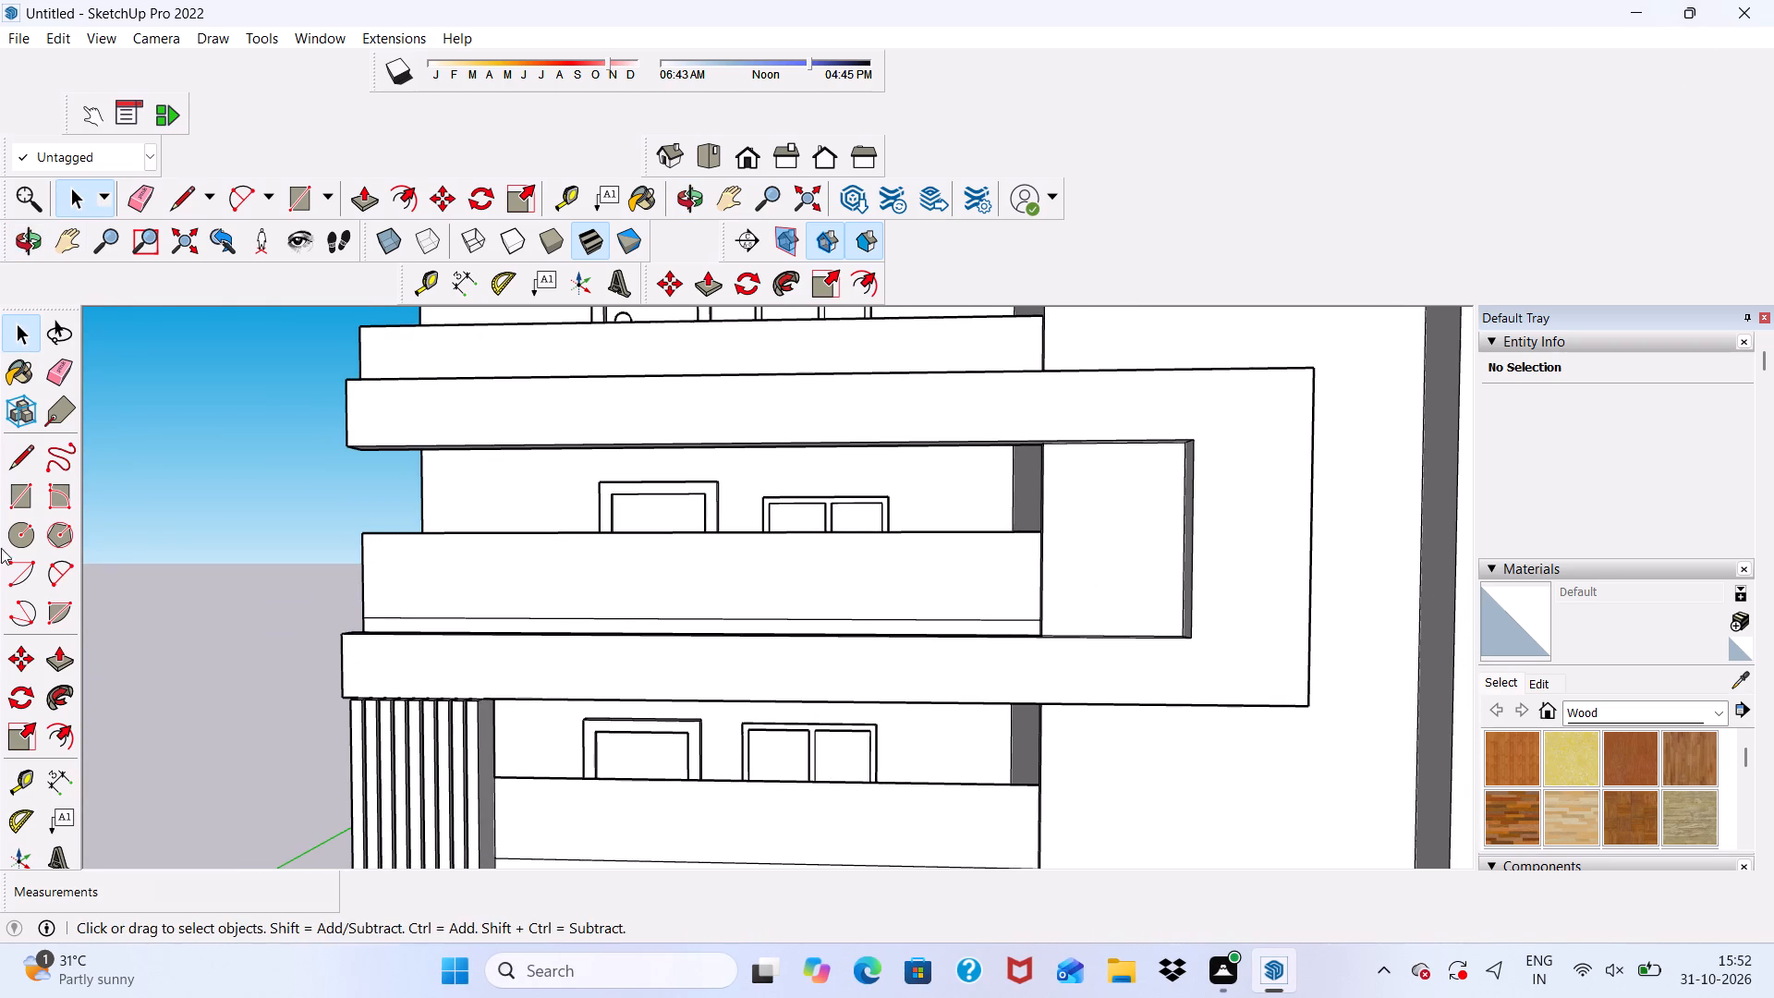
Draw a long, thin rectangle about 7" by 32' along the upper band's front face, starting at its free end.
{"action": "left_click", "coordinate": [18, 488]}
{"action": "scroll", "coordinate": [431, 501], "scroll_direction": "down", "scroll_amount": 2}
{"action": "scroll", "coordinate": [327, 409], "scroll_direction": "up", "scroll_amount": 4}
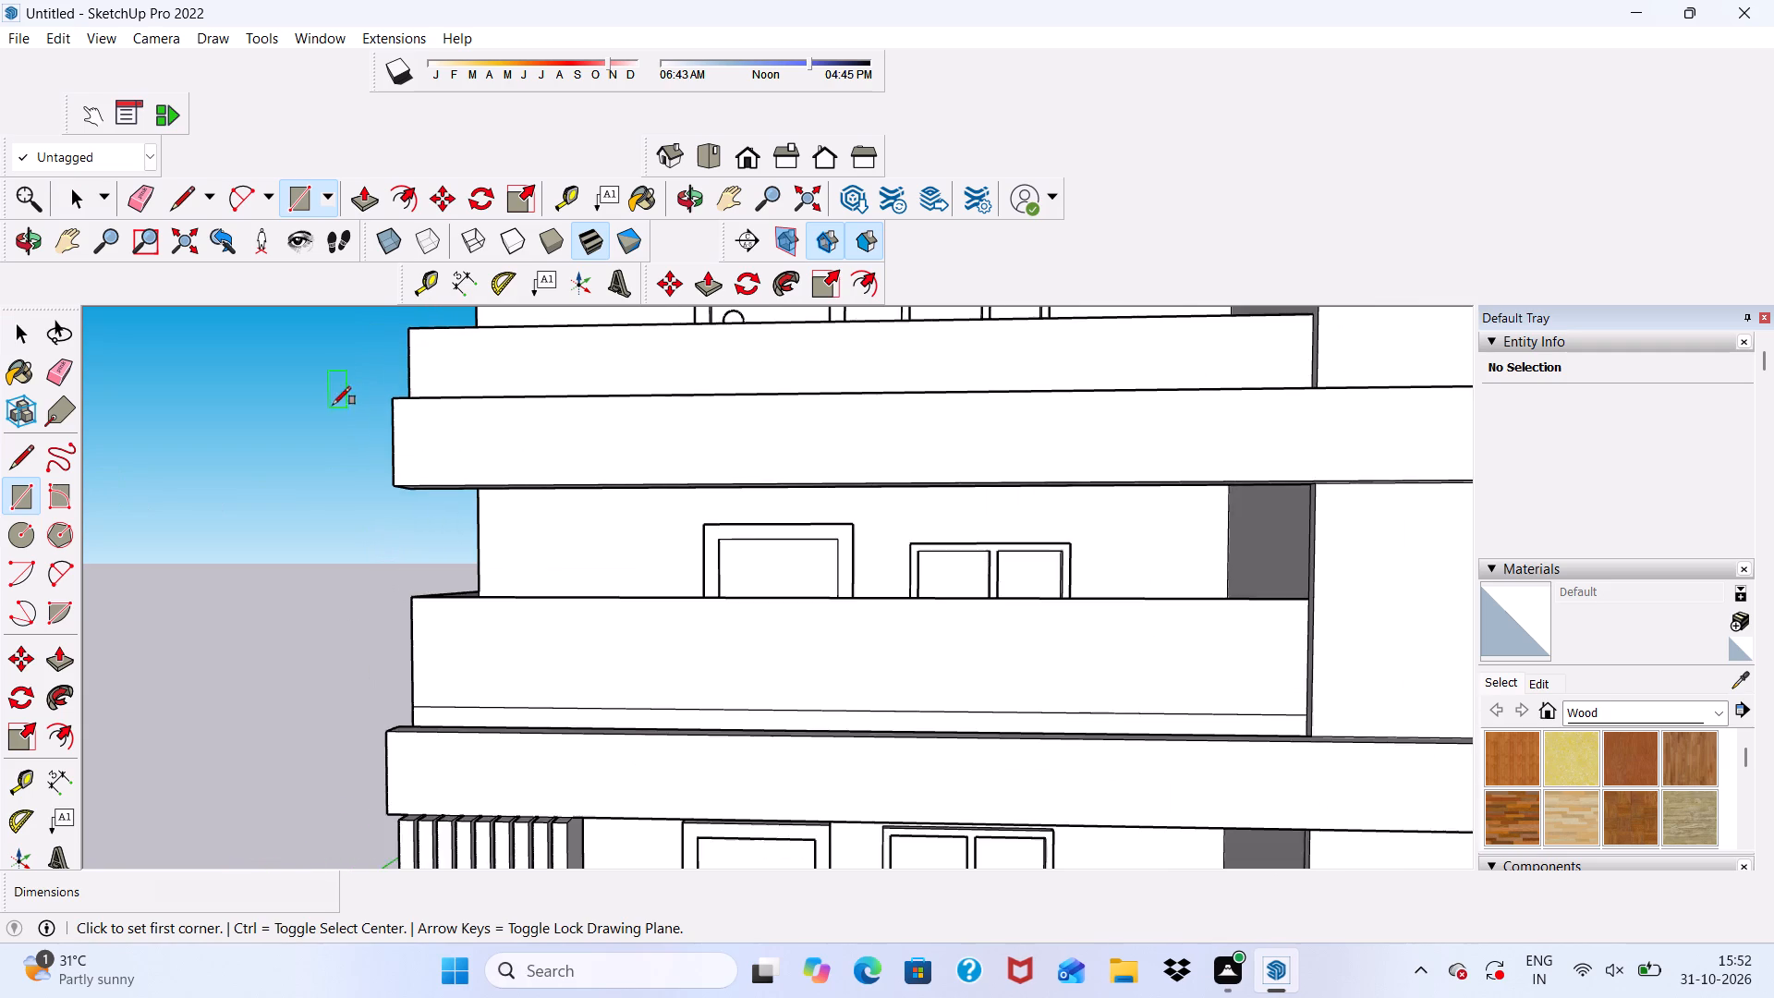
{"action": "scroll", "coordinate": [407, 446], "scroll_direction": "up", "scroll_amount": 4}
{"action": "left_click", "coordinate": [383, 436]}
{"action": "scroll", "coordinate": [557, 452], "scroll_direction": "down", "scroll_amount": 3}
{"action": "scroll", "coordinate": [431, 384], "scroll_direction": "down", "scroll_amount": 2}
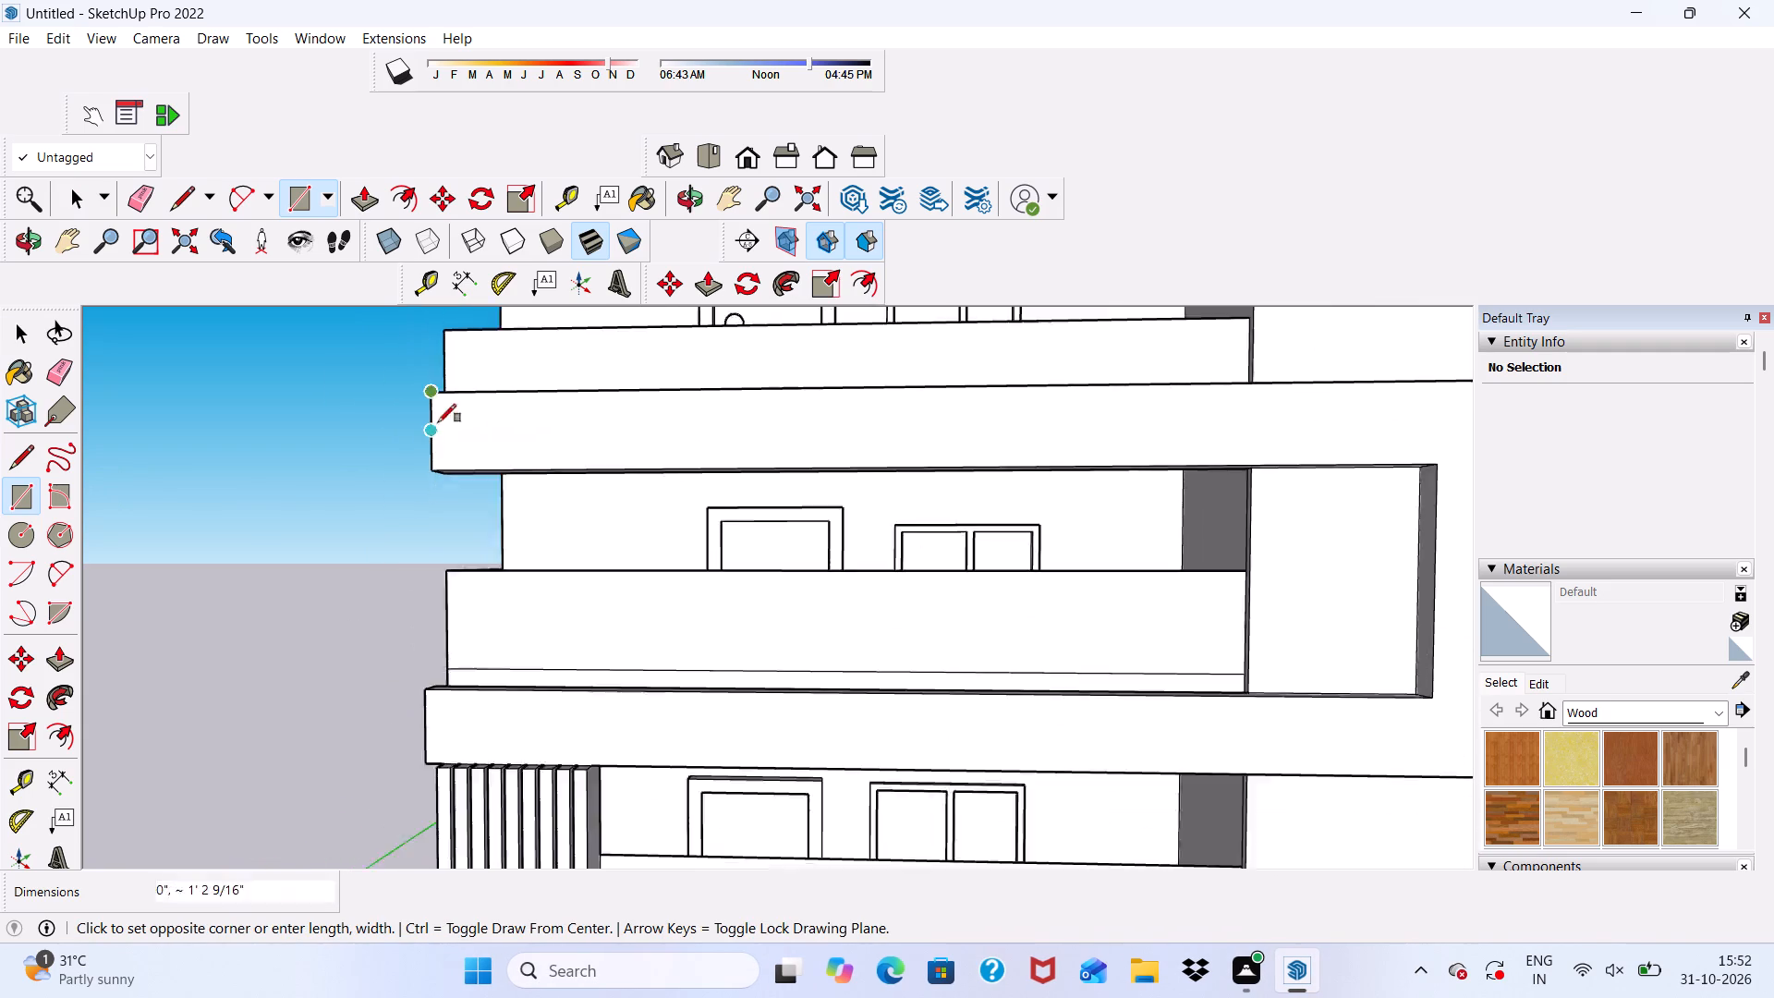
{"action": "scroll", "coordinate": [438, 422], "scroll_direction": "down", "scroll_amount": 8}
{"action": "scroll", "coordinate": [1017, 456], "scroll_direction": "up", "scroll_amount": 10}
{"action": "scroll", "coordinate": [1002, 364], "scroll_direction": "up", "scroll_amount": 1}
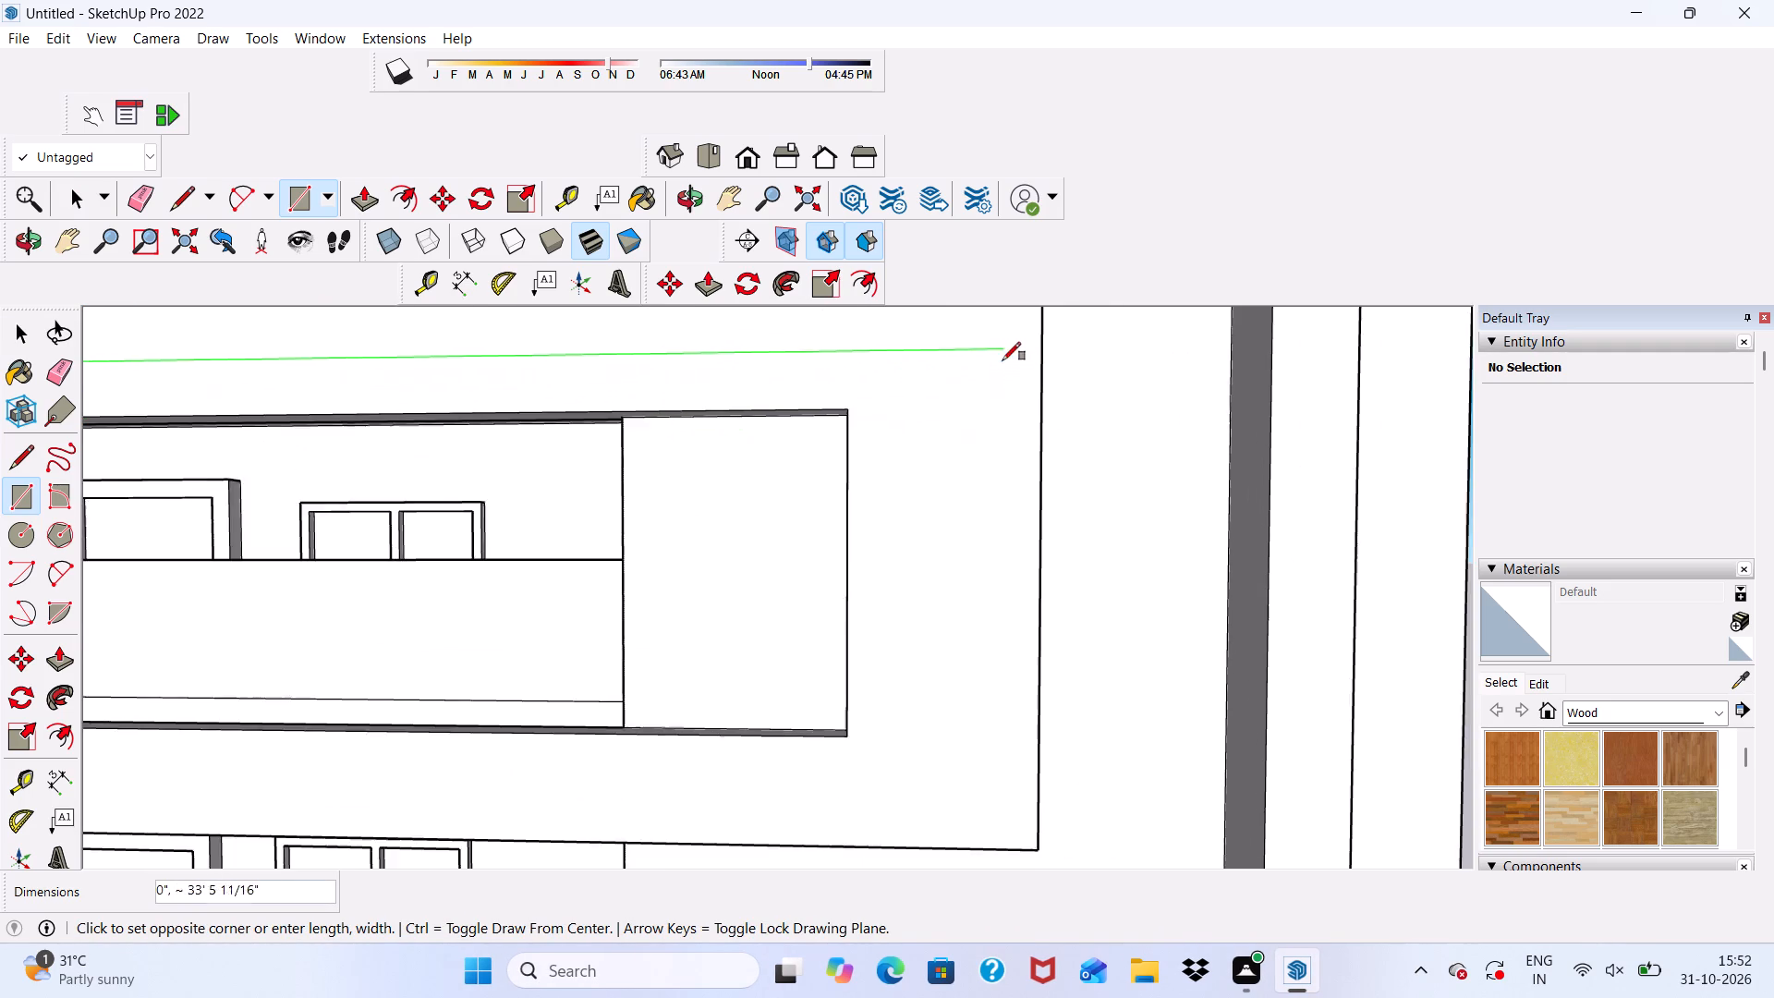
{"action": "scroll", "coordinate": [1002, 359], "scroll_direction": "down", "scroll_amount": 12}
{"action": "scroll", "coordinate": [1012, 389], "scroll_direction": "up", "scroll_amount": 10}
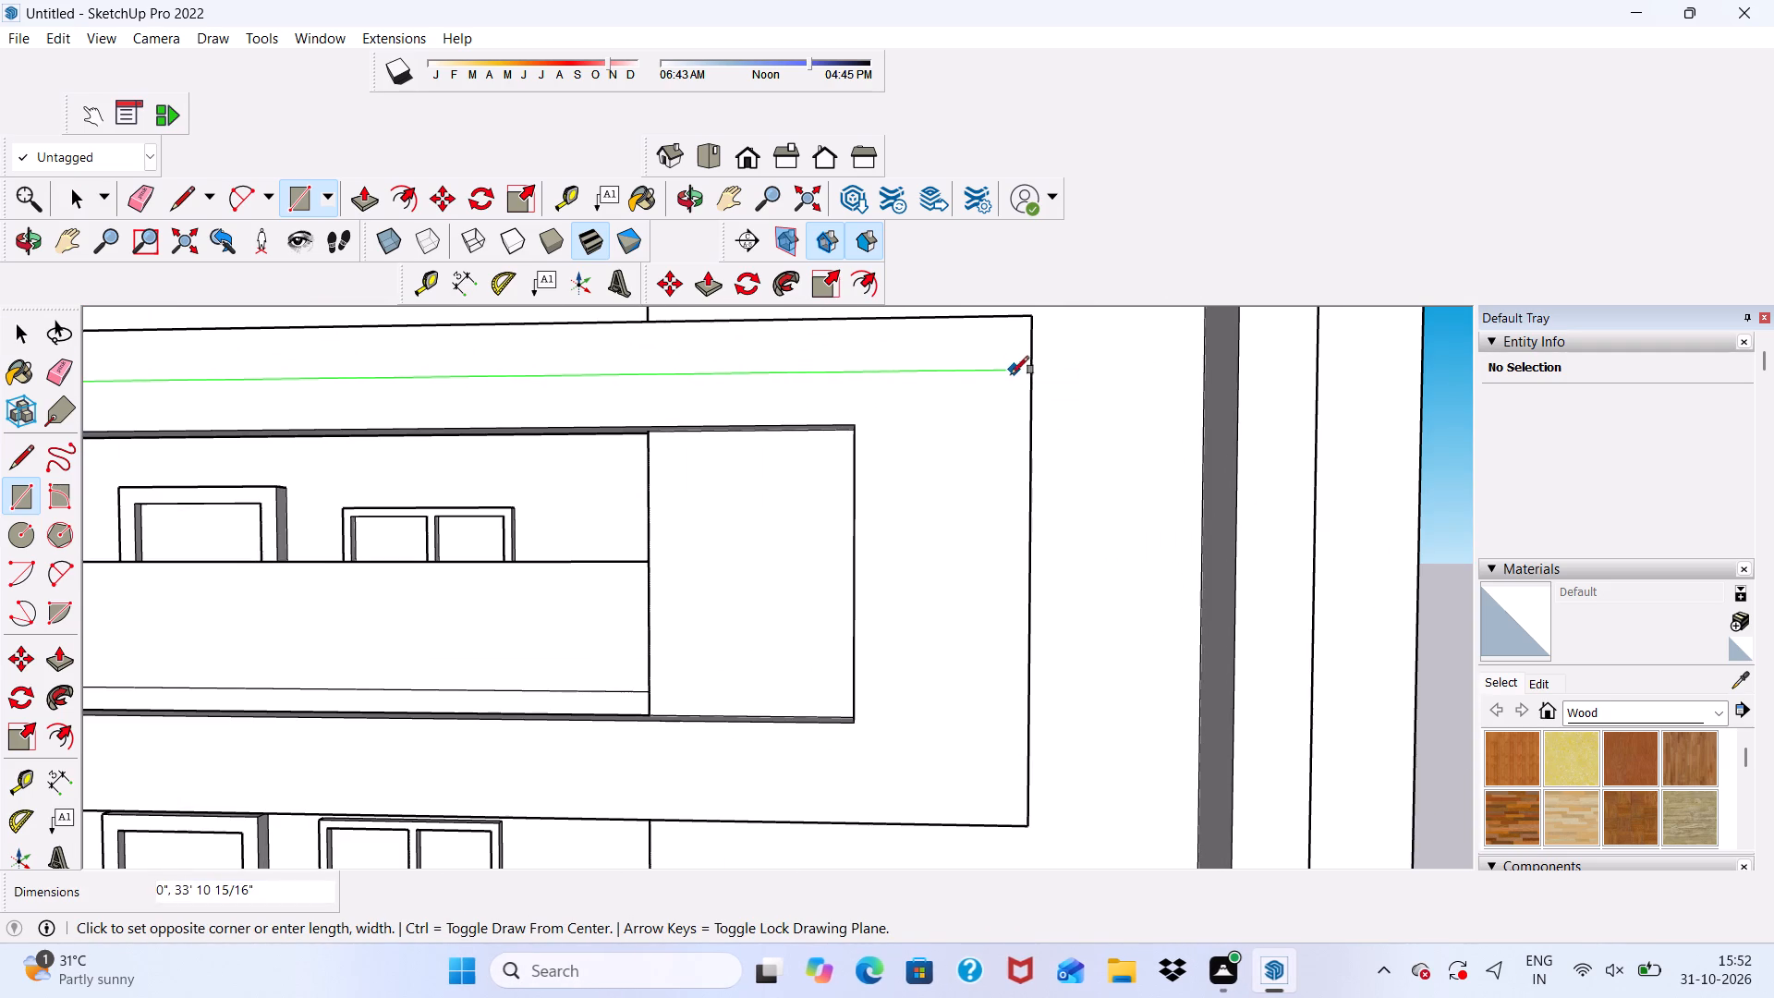
{"action": "scroll", "coordinate": [973, 391], "scroll_direction": "up", "scroll_amount": 6}
{"action": "scroll", "coordinate": [939, 419], "scroll_direction": "down", "scroll_amount": 4}
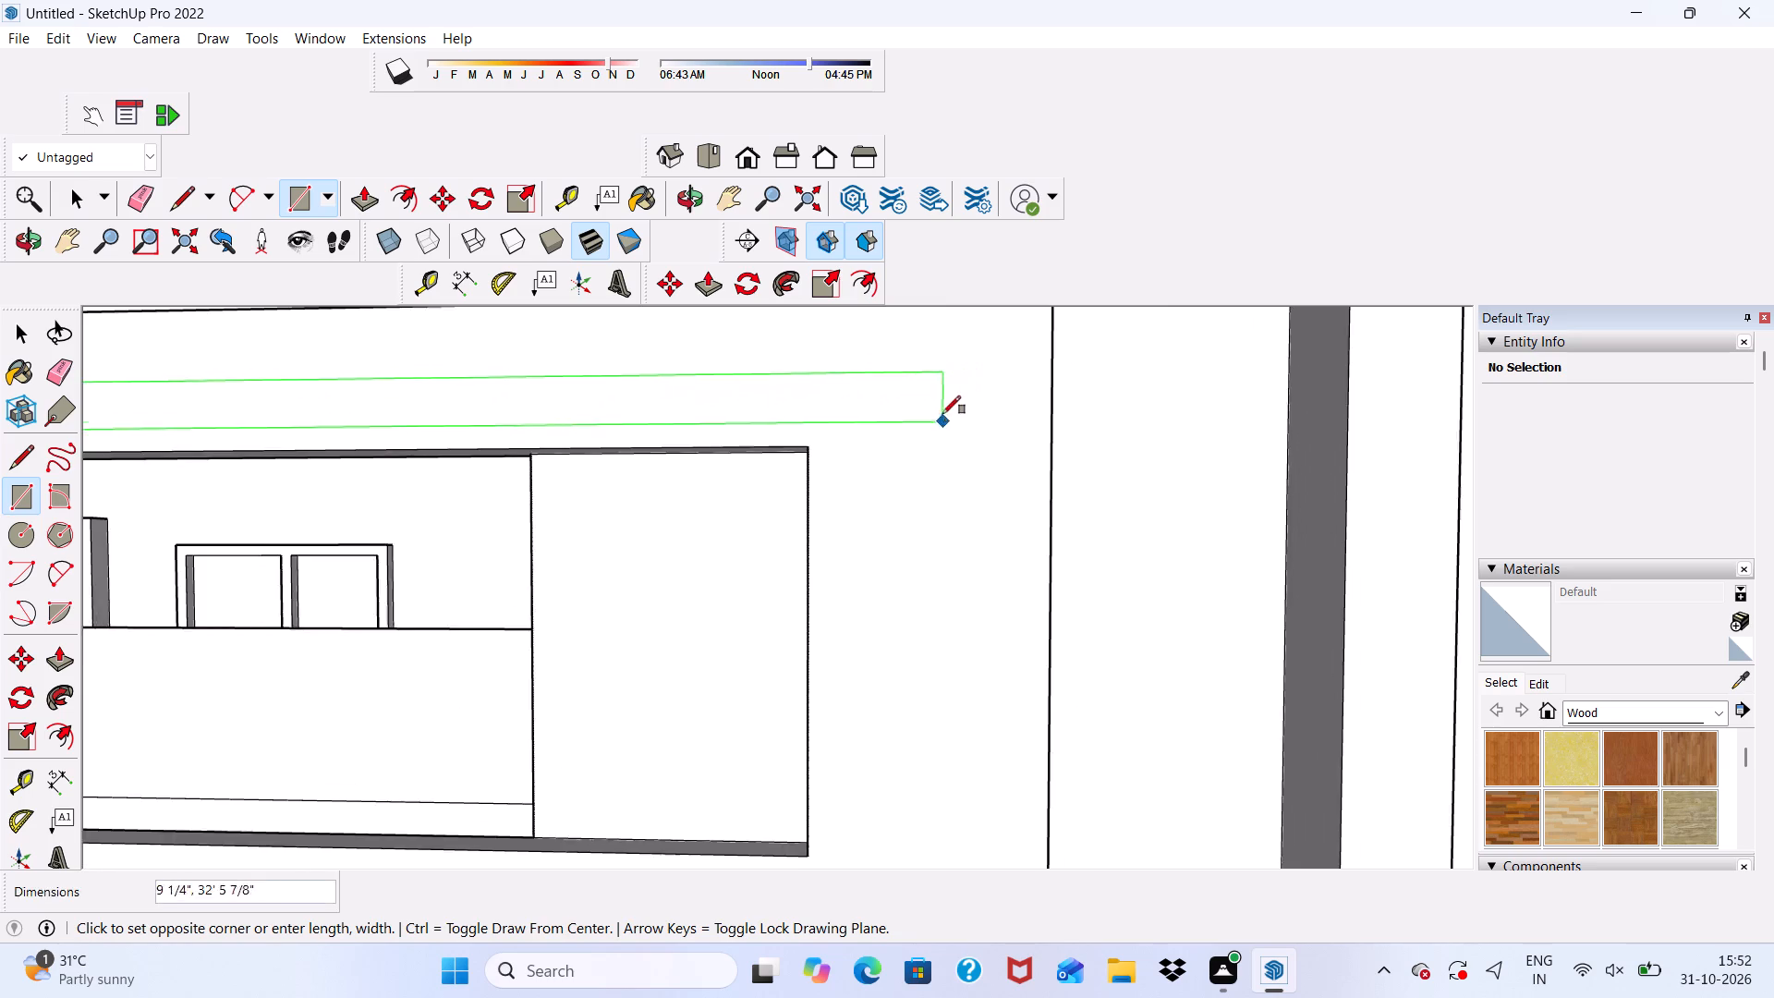
{"action": "scroll", "coordinate": [942, 414], "scroll_direction": "down", "scroll_amount": 14}
{"action": "scroll", "coordinate": [928, 408], "scroll_direction": "up", "scroll_amount": 9}
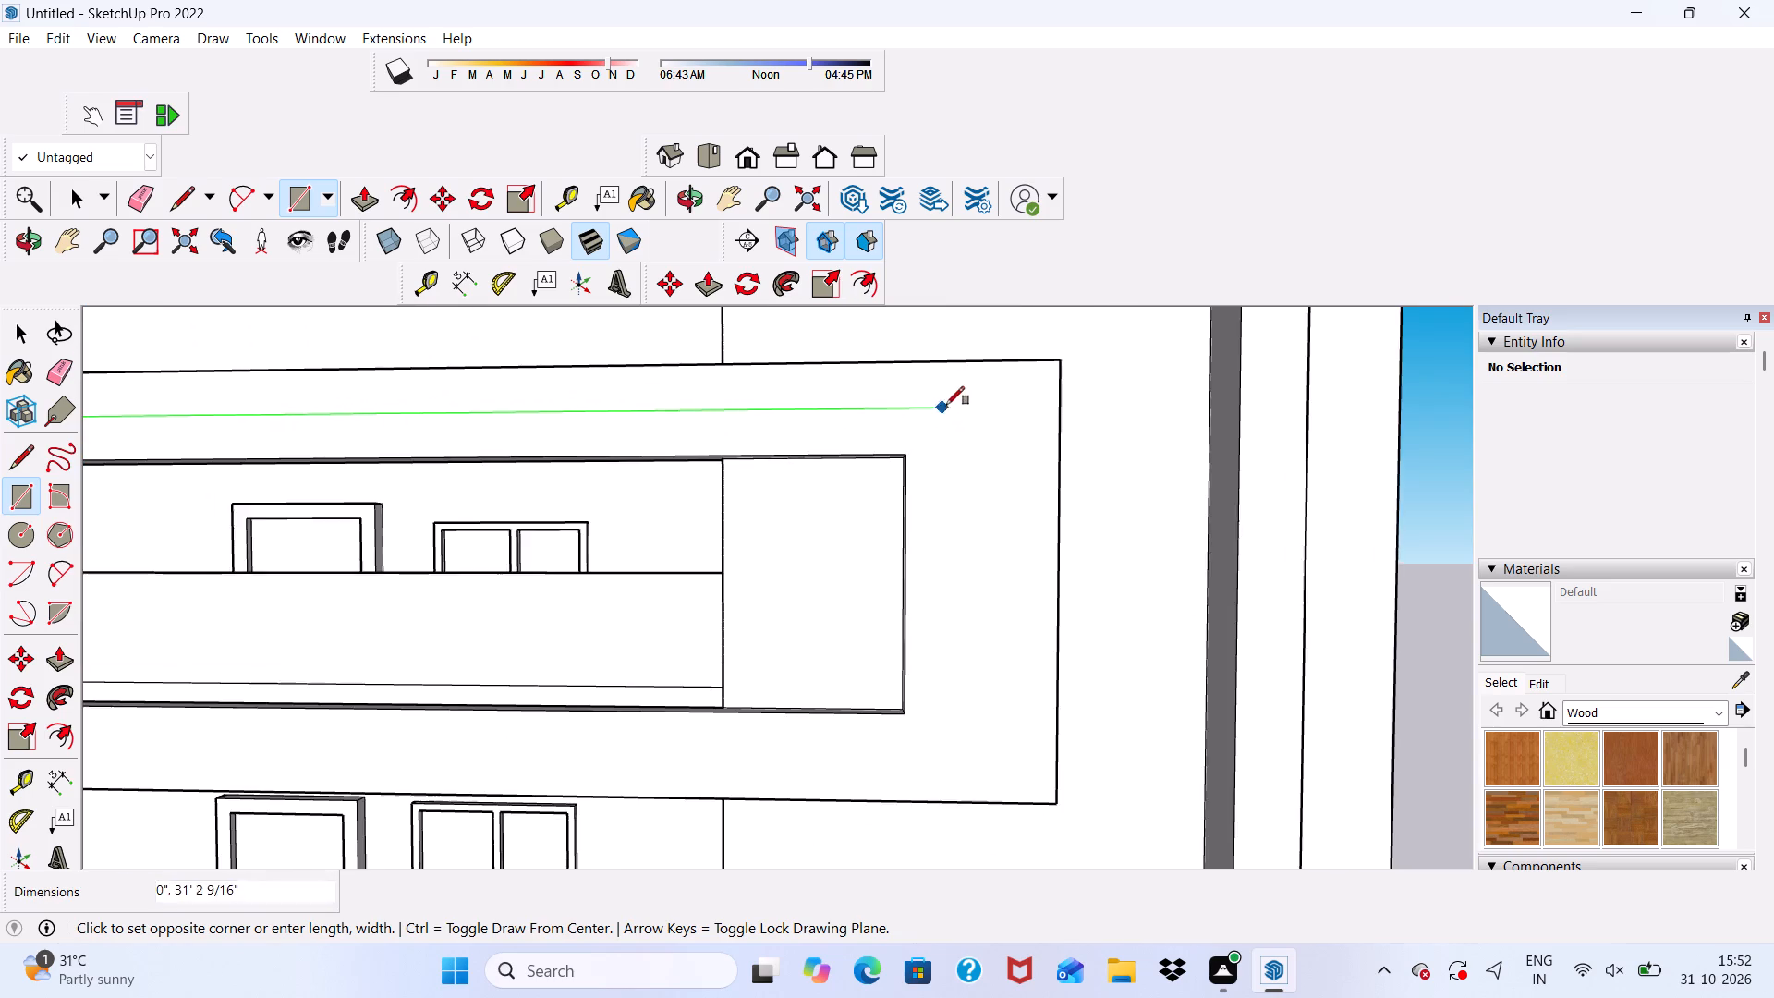
{"action": "scroll", "coordinate": [965, 427], "scroll_direction": "up", "scroll_amount": 3}
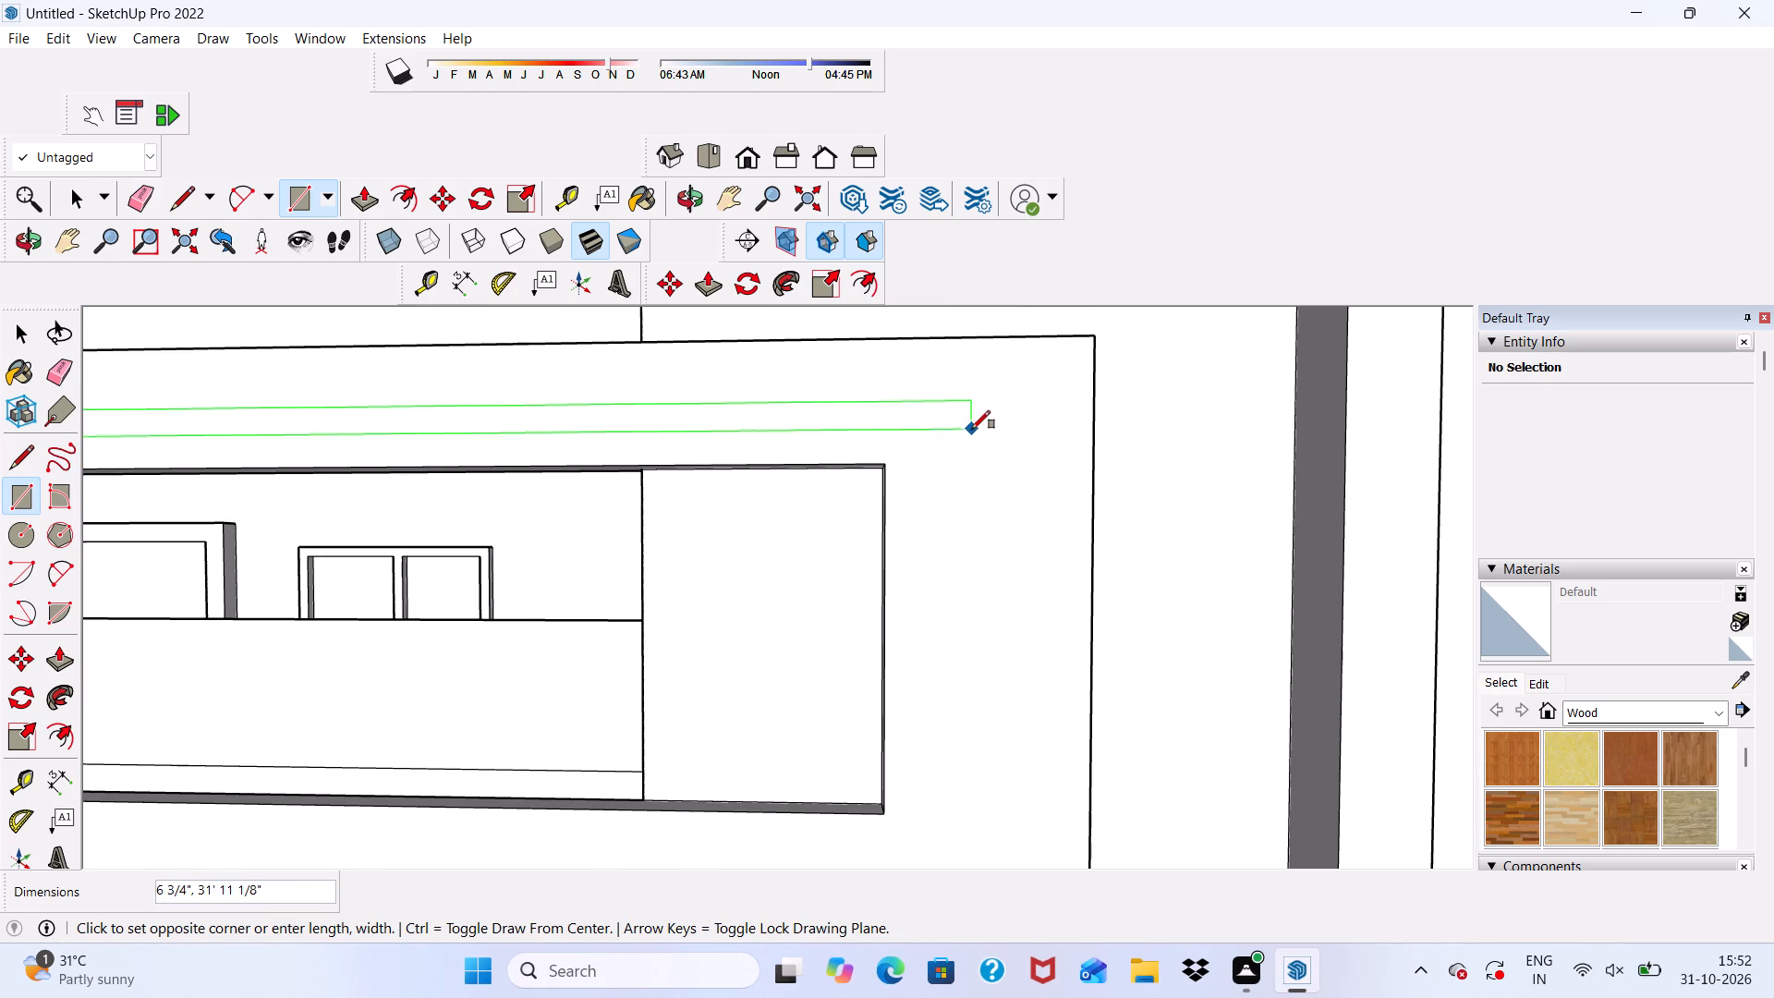
{"action": "left_click", "coordinate": [986, 431]}
Draw a vertical rectangle about 5" wide and 9' 5" tall down the wraparound's side section, from the horizontal strip's top outer corner.
{"action": "scroll", "coordinate": [990, 417], "scroll_direction": "down", "scroll_amount": 5}
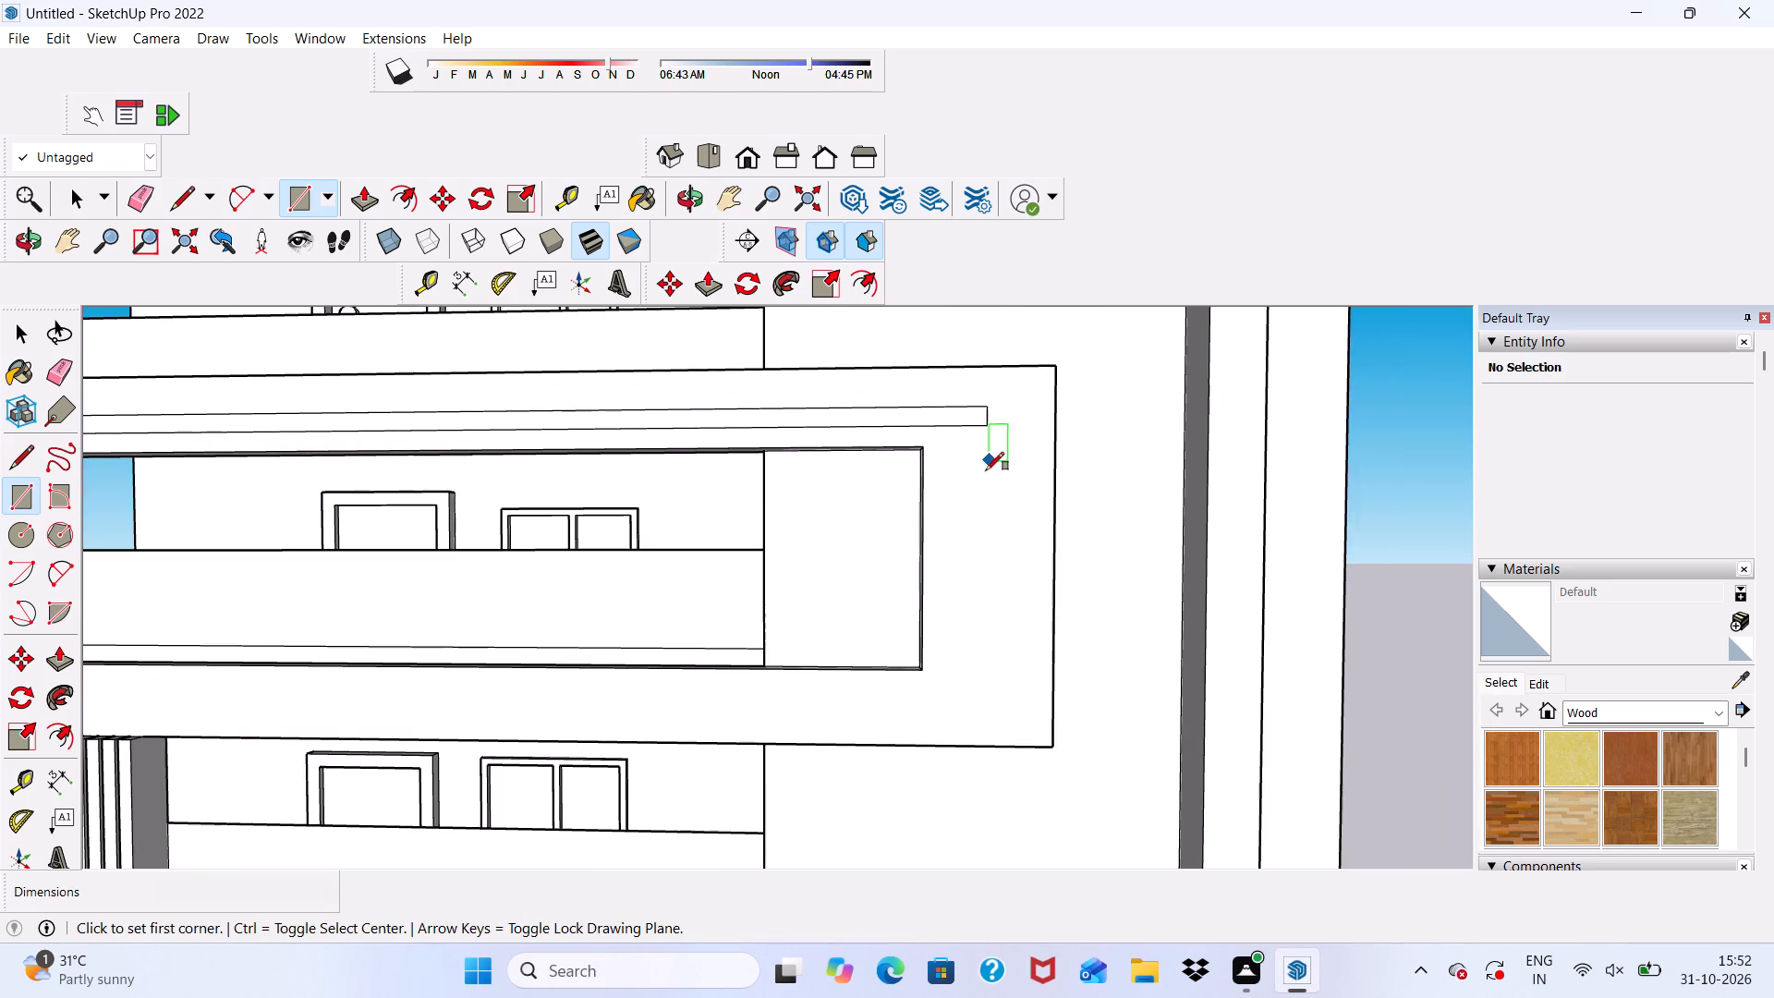
{"action": "middle_click_drag", "start_coordinate": [986, 470], "coordinate": [991, 433]}
{"action": "scroll", "coordinate": [980, 400], "scroll_direction": "up", "scroll_amount": 7}
{"action": "left_click", "coordinate": [989, 389]}
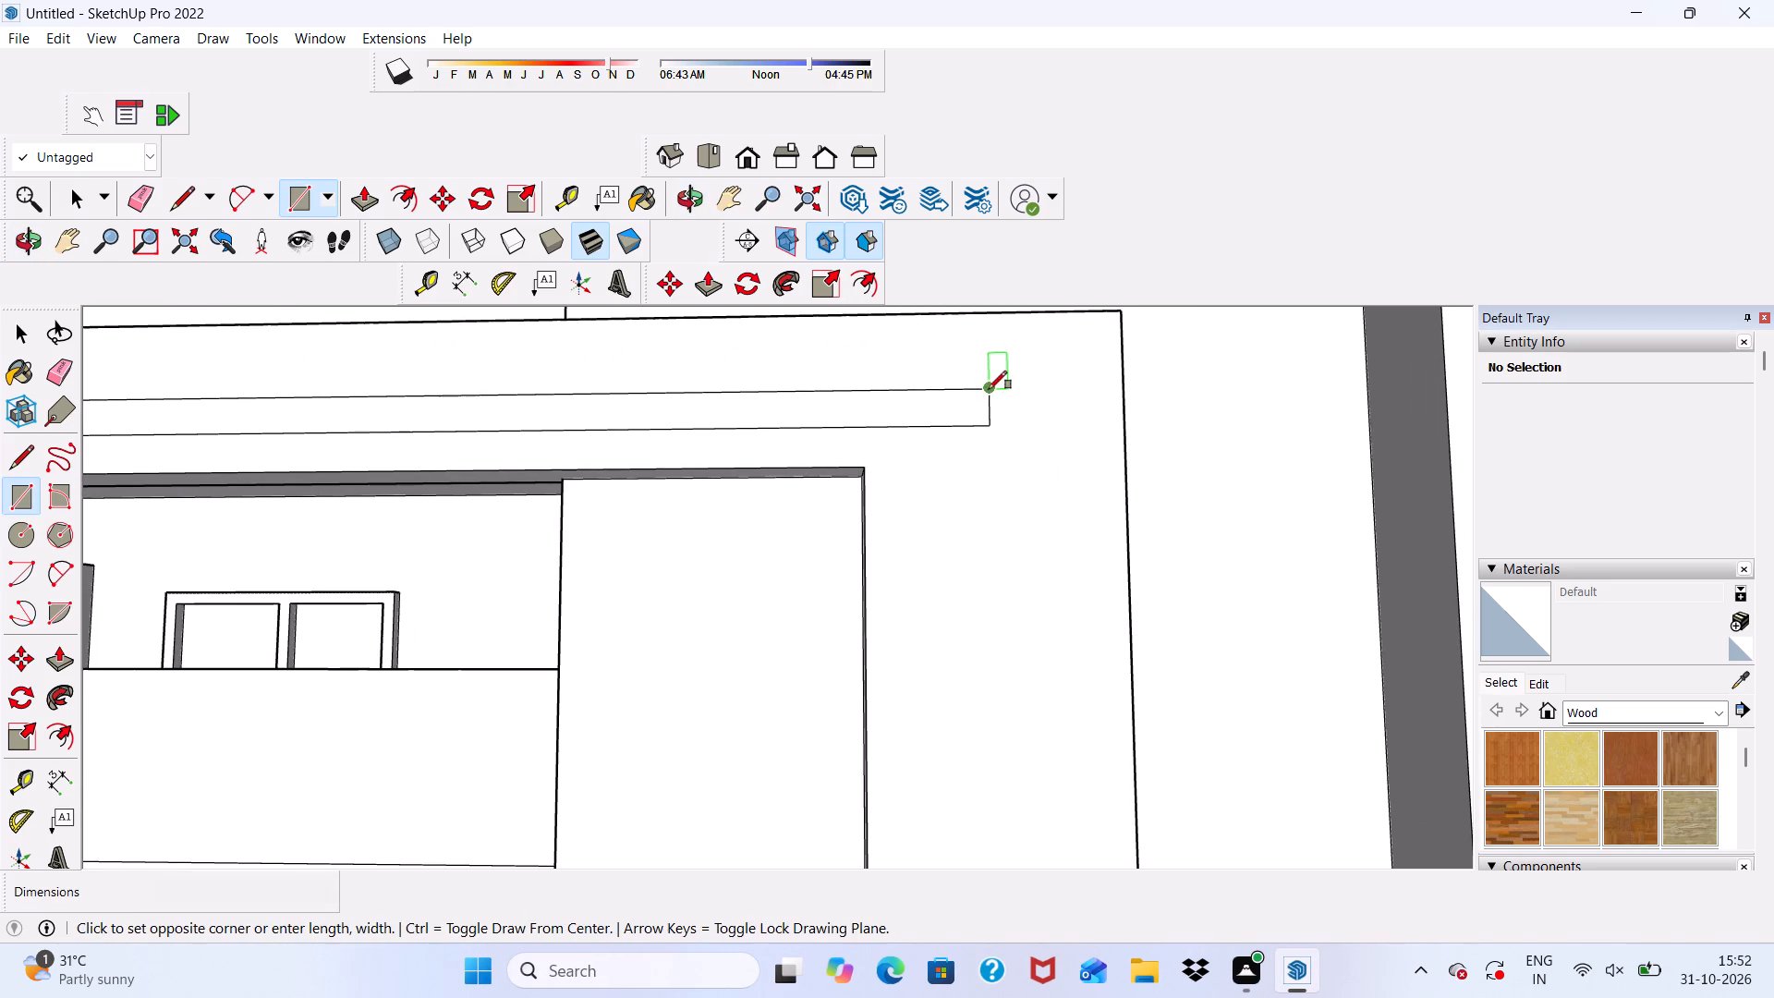
{"action": "scroll", "coordinate": [964, 497], "scroll_direction": "down", "scroll_amount": 3}
{"action": "scroll", "coordinate": [974, 371], "scroll_direction": "down", "scroll_amount": 9}
{"action": "scroll", "coordinate": [957, 591], "scroll_direction": "up", "scroll_amount": 7}
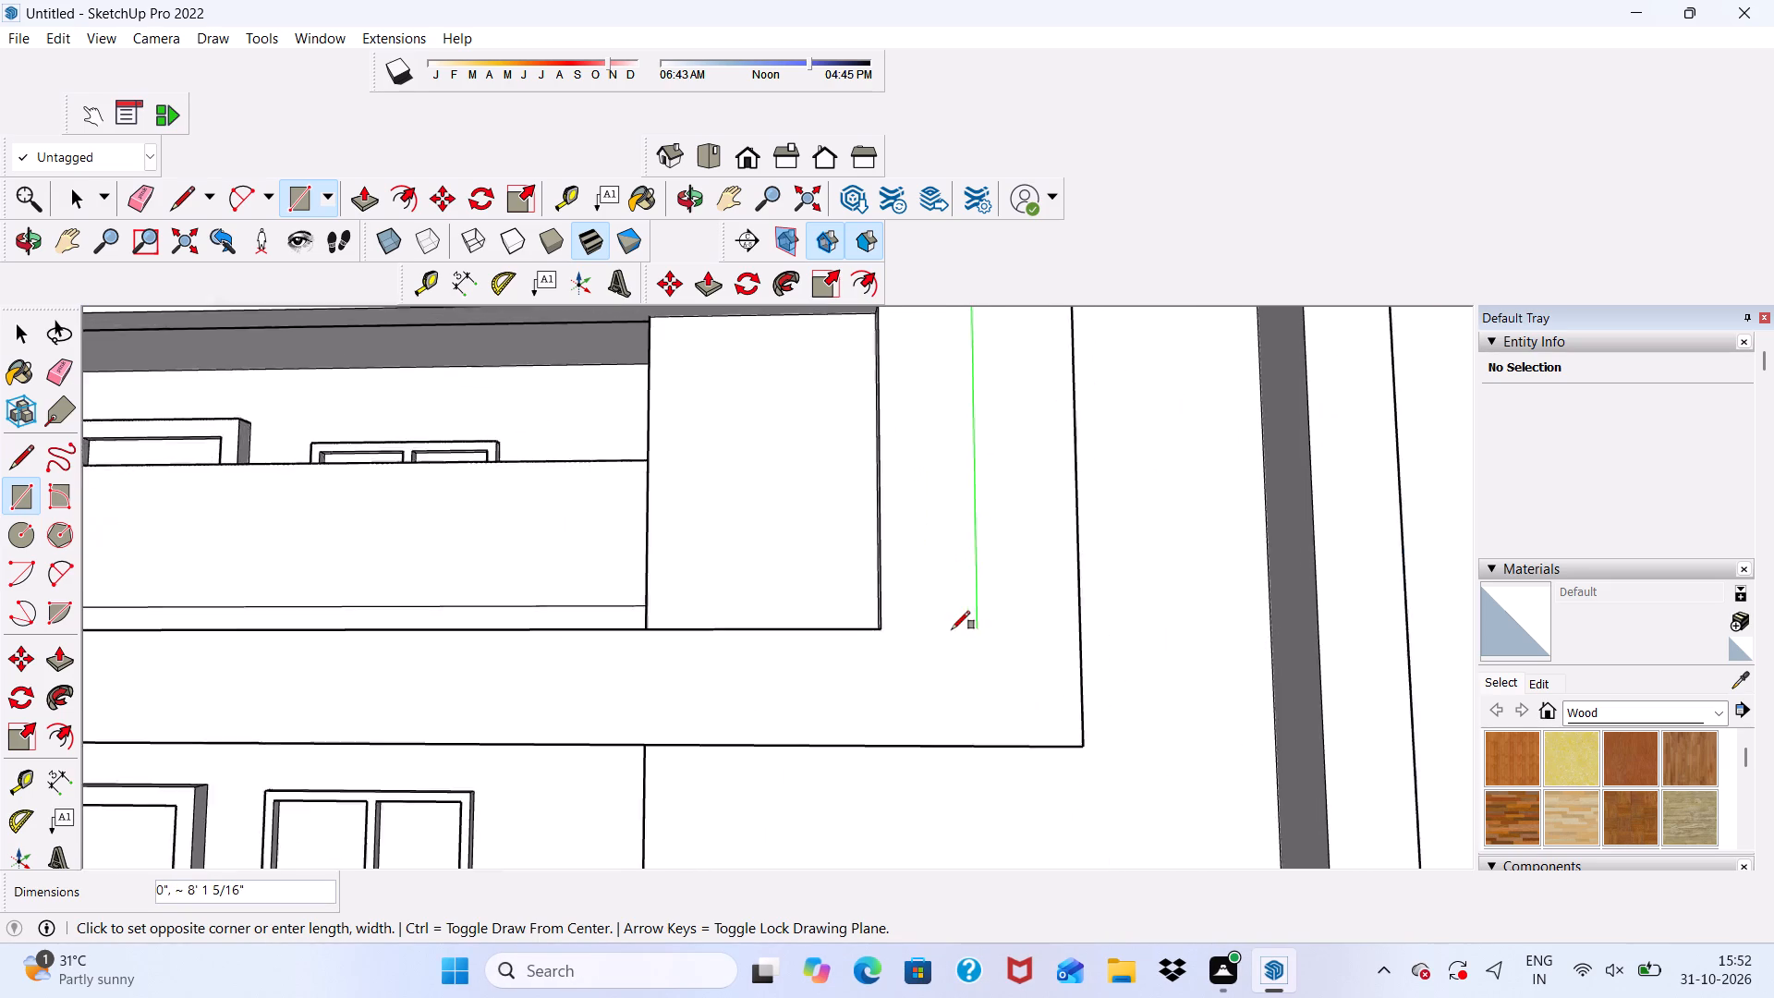
{"action": "scroll", "coordinate": [952, 629], "scroll_direction": "up", "scroll_amount": 6}
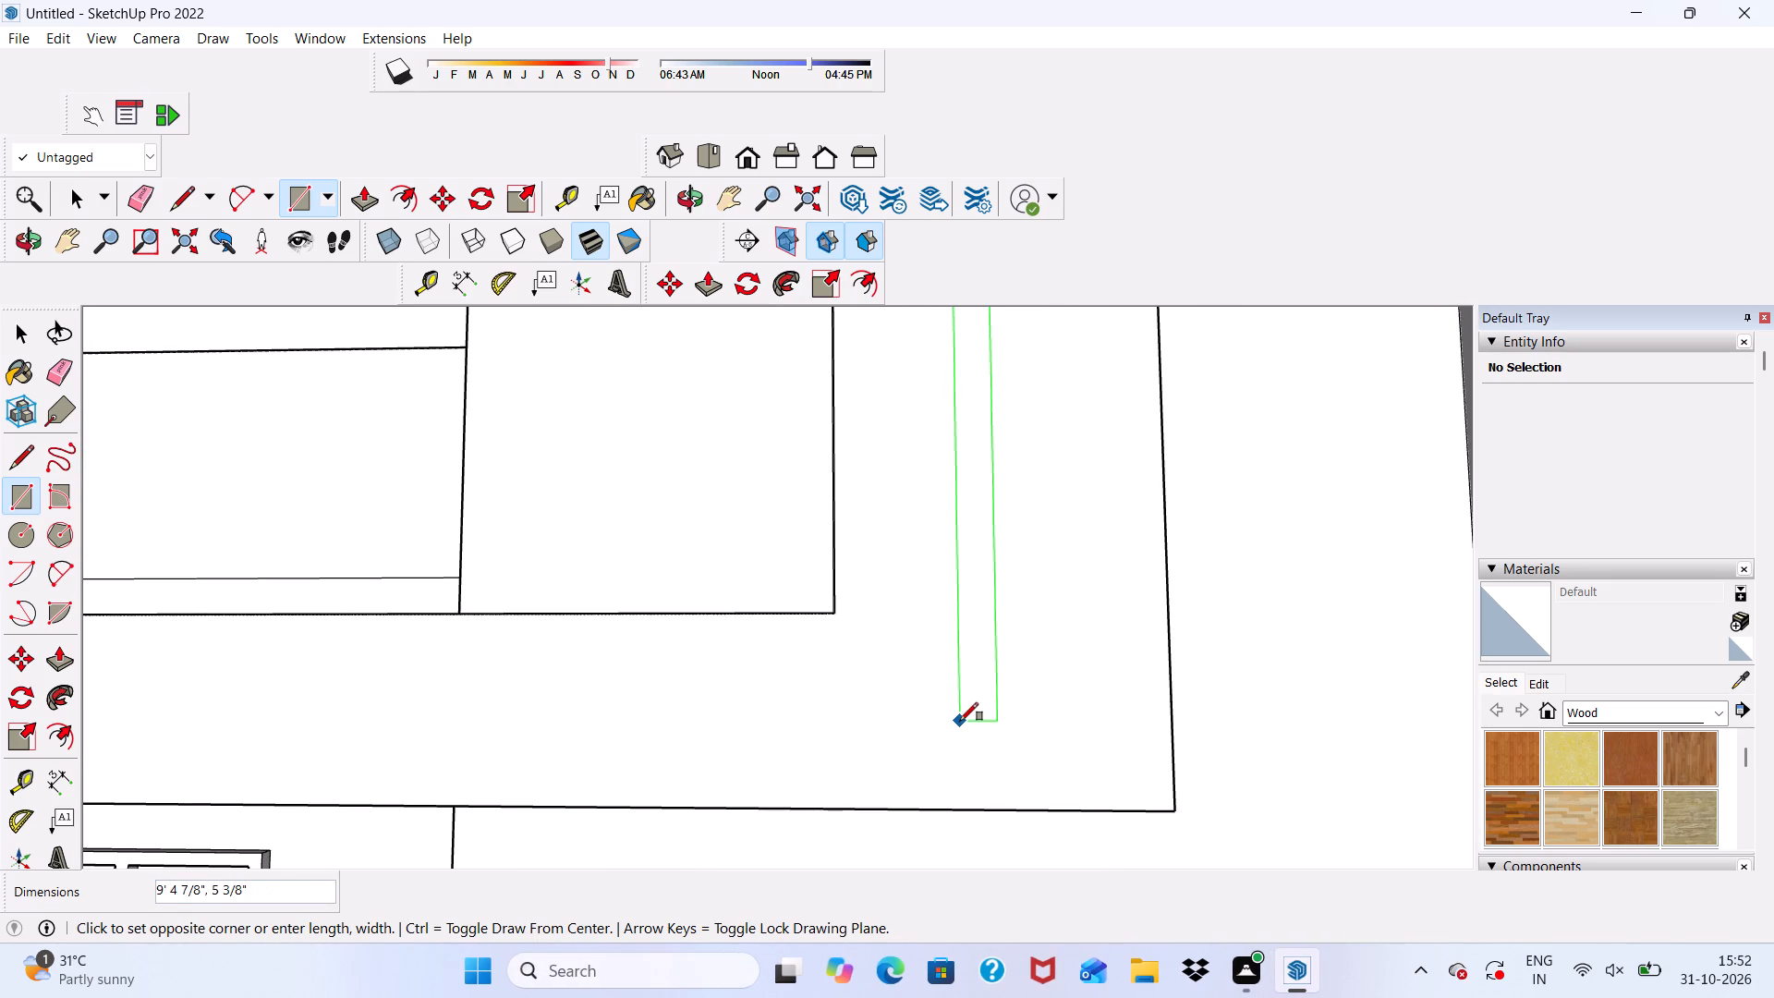
{"action": "left_click", "coordinate": [965, 722]}
{"action": "scroll", "coordinate": [994, 599], "scroll_direction": "down", "scroll_amount": 6}
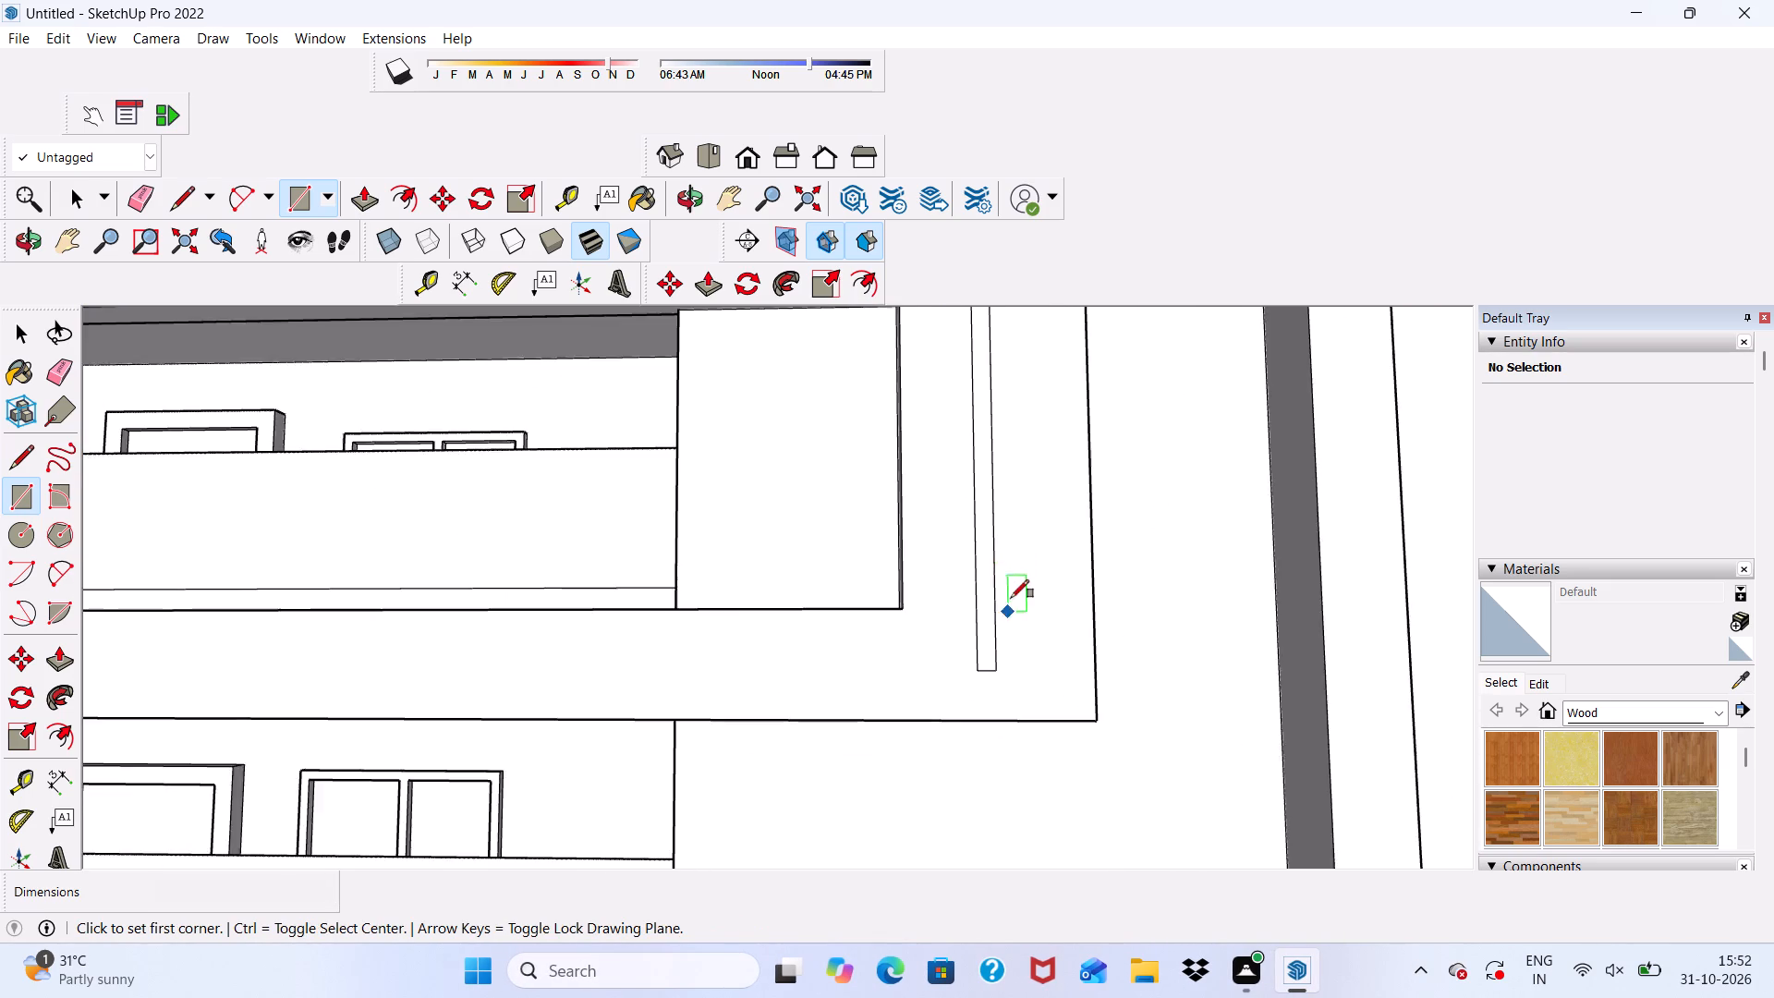
Examine the wraparound band's front face with its two strips, and the facade around it.
{"action": "scroll", "coordinate": [1011, 598], "scroll_direction": "down", "scroll_amount": 11}
{"action": "middle_click_drag", "start_coordinate": [1023, 630], "coordinate": [1023, 667]}
{"action": "scroll", "coordinate": [357, 632], "scroll_direction": "up", "scroll_amount": 4}
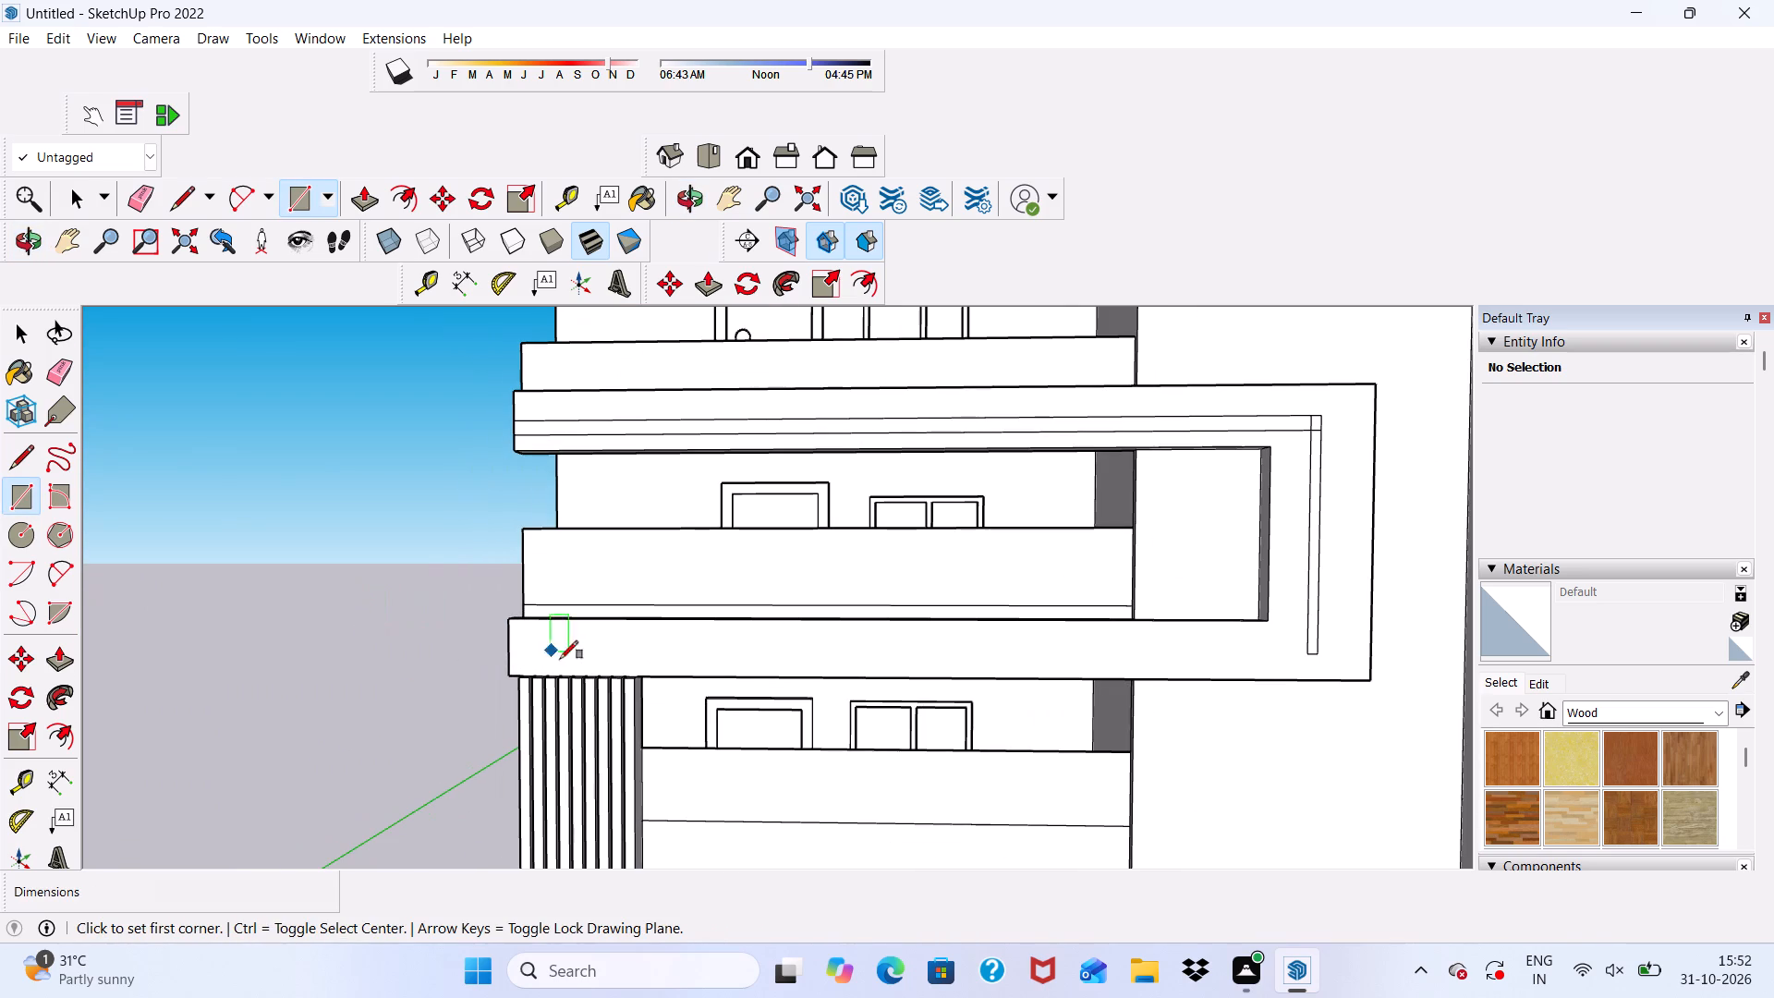
{"action": "scroll", "coordinate": [520, 660], "scroll_direction": "up", "scroll_amount": 3}
{"action": "scroll", "coordinate": [487, 629], "scroll_direction": "down", "scroll_amount": 3}
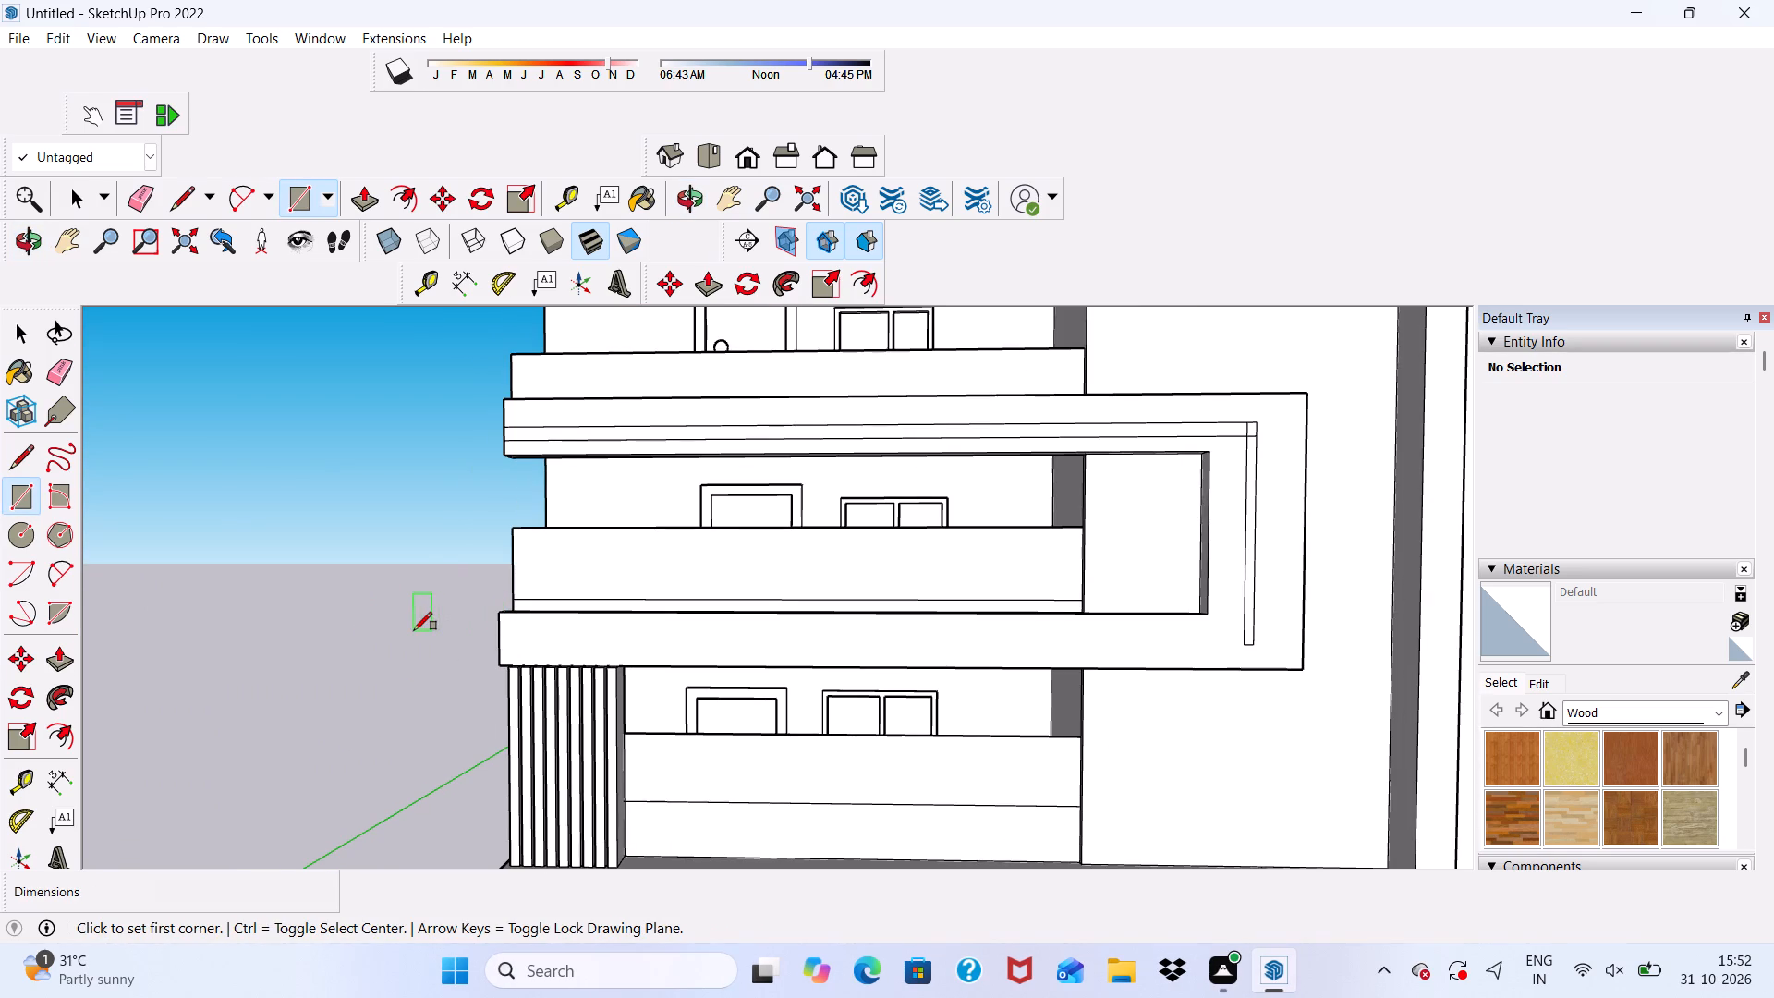
{"action": "middle_click_drag", "start_coordinate": [414, 630], "coordinate": [450, 595]}
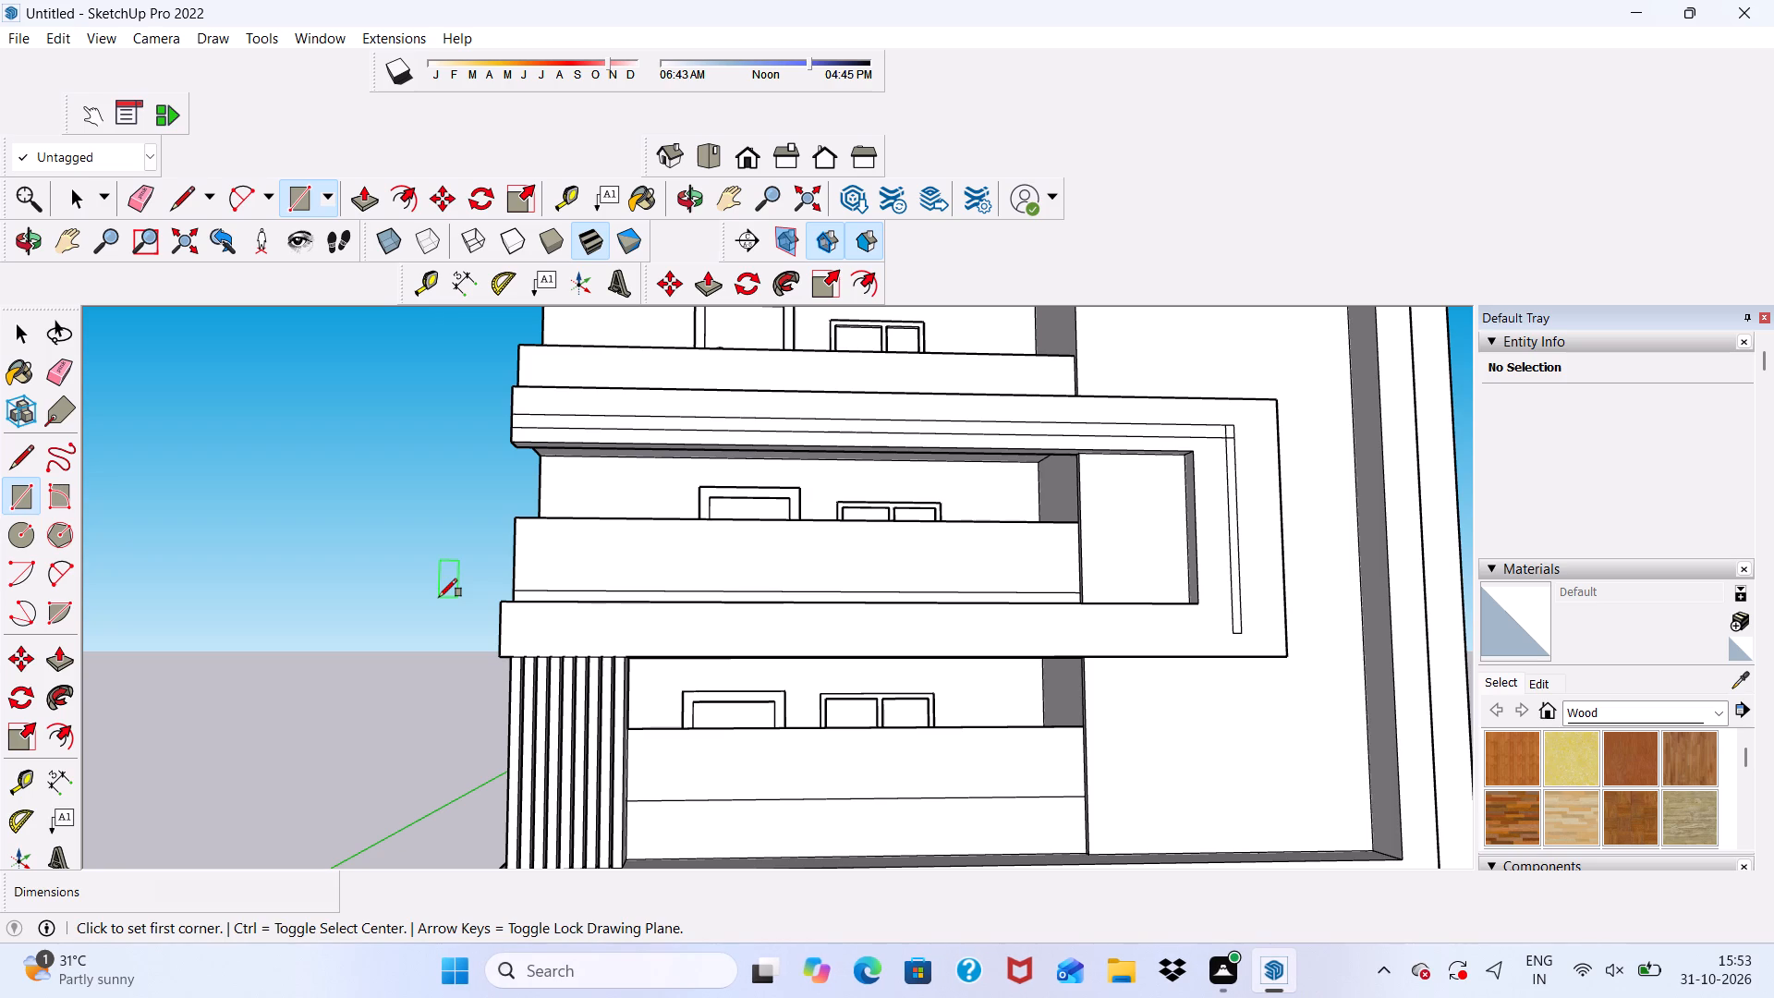
{"action": "scroll", "coordinate": [537, 596], "scroll_direction": "down", "scroll_amount": 4}
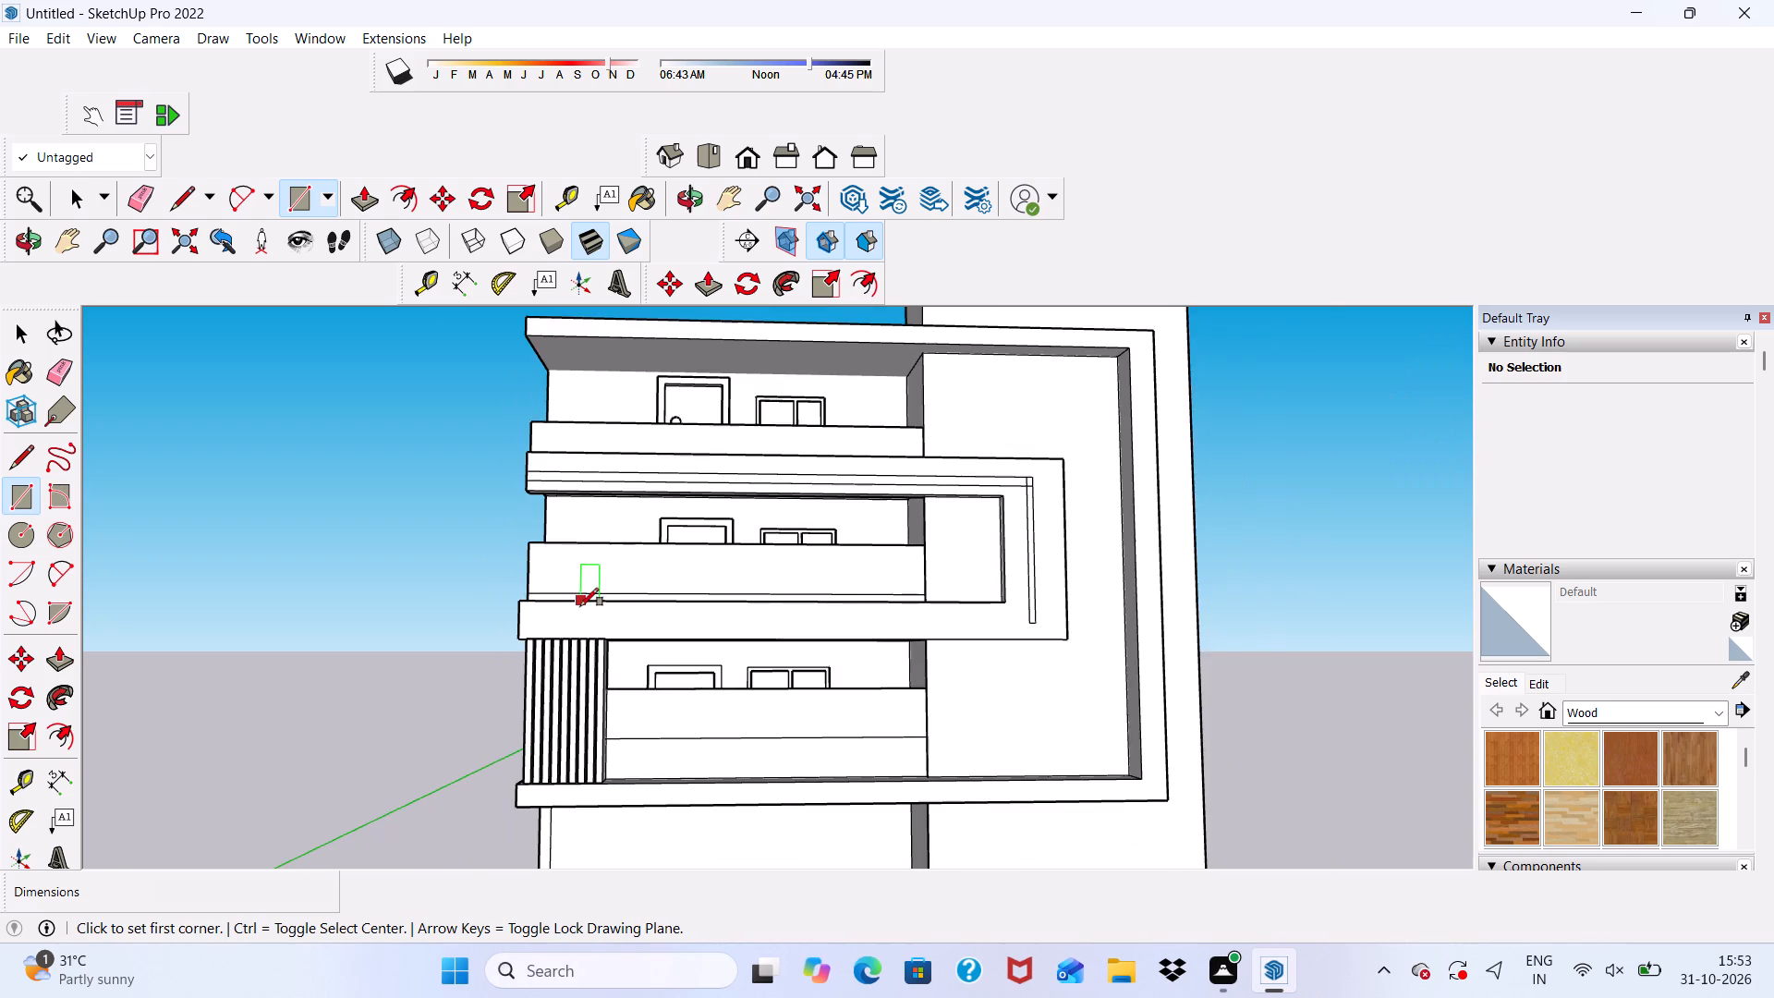
Draw a thin rectangle about 32' 6" by 6" along the lower band's face, from the vertical strip's bottom outer corner to the band's free end.
{"action": "scroll", "coordinate": [580, 606], "scroll_direction": "down", "scroll_amount": 3}
{"action": "middle_click_drag", "start_coordinate": [580, 606], "coordinate": [518, 663]}
{"action": "scroll", "coordinate": [537, 630], "scroll_direction": "up", "scroll_amount": 3}
{"action": "scroll", "coordinate": [1114, 637], "scroll_direction": "up", "scroll_amount": 3}
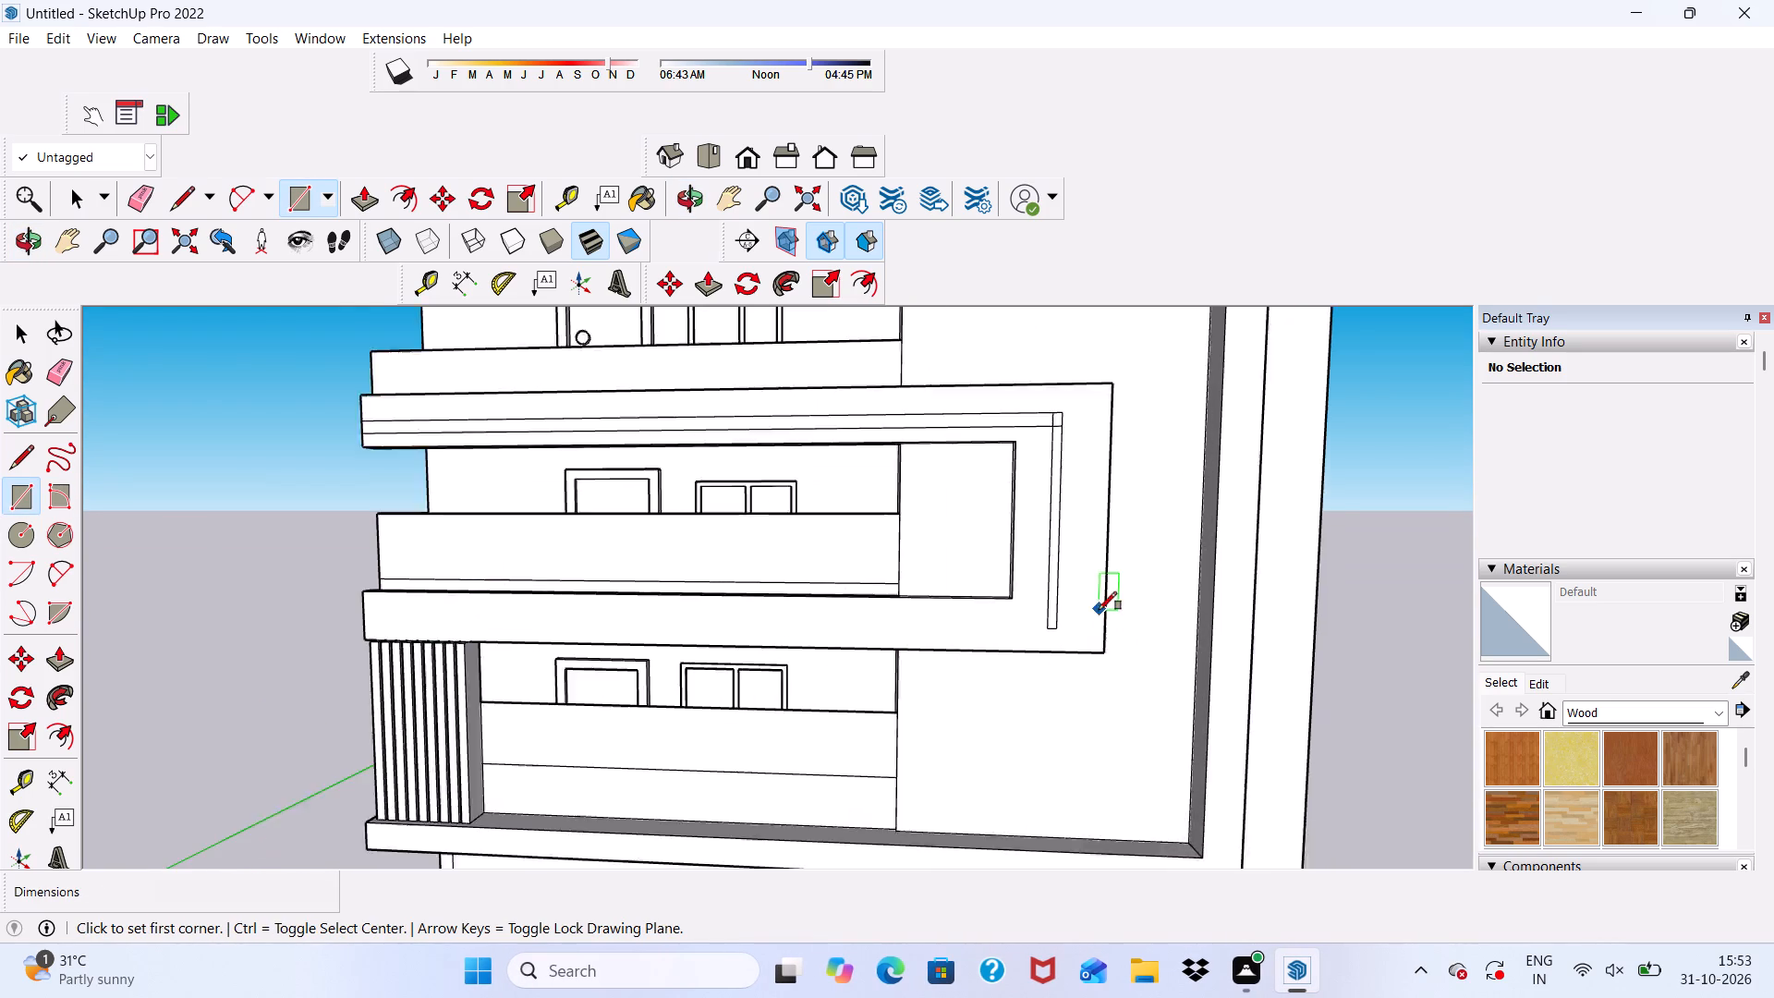
{"action": "scroll", "coordinate": [1099, 610], "scroll_direction": "up", "scroll_amount": 9}
{"action": "left_click", "coordinate": [1050, 638]}
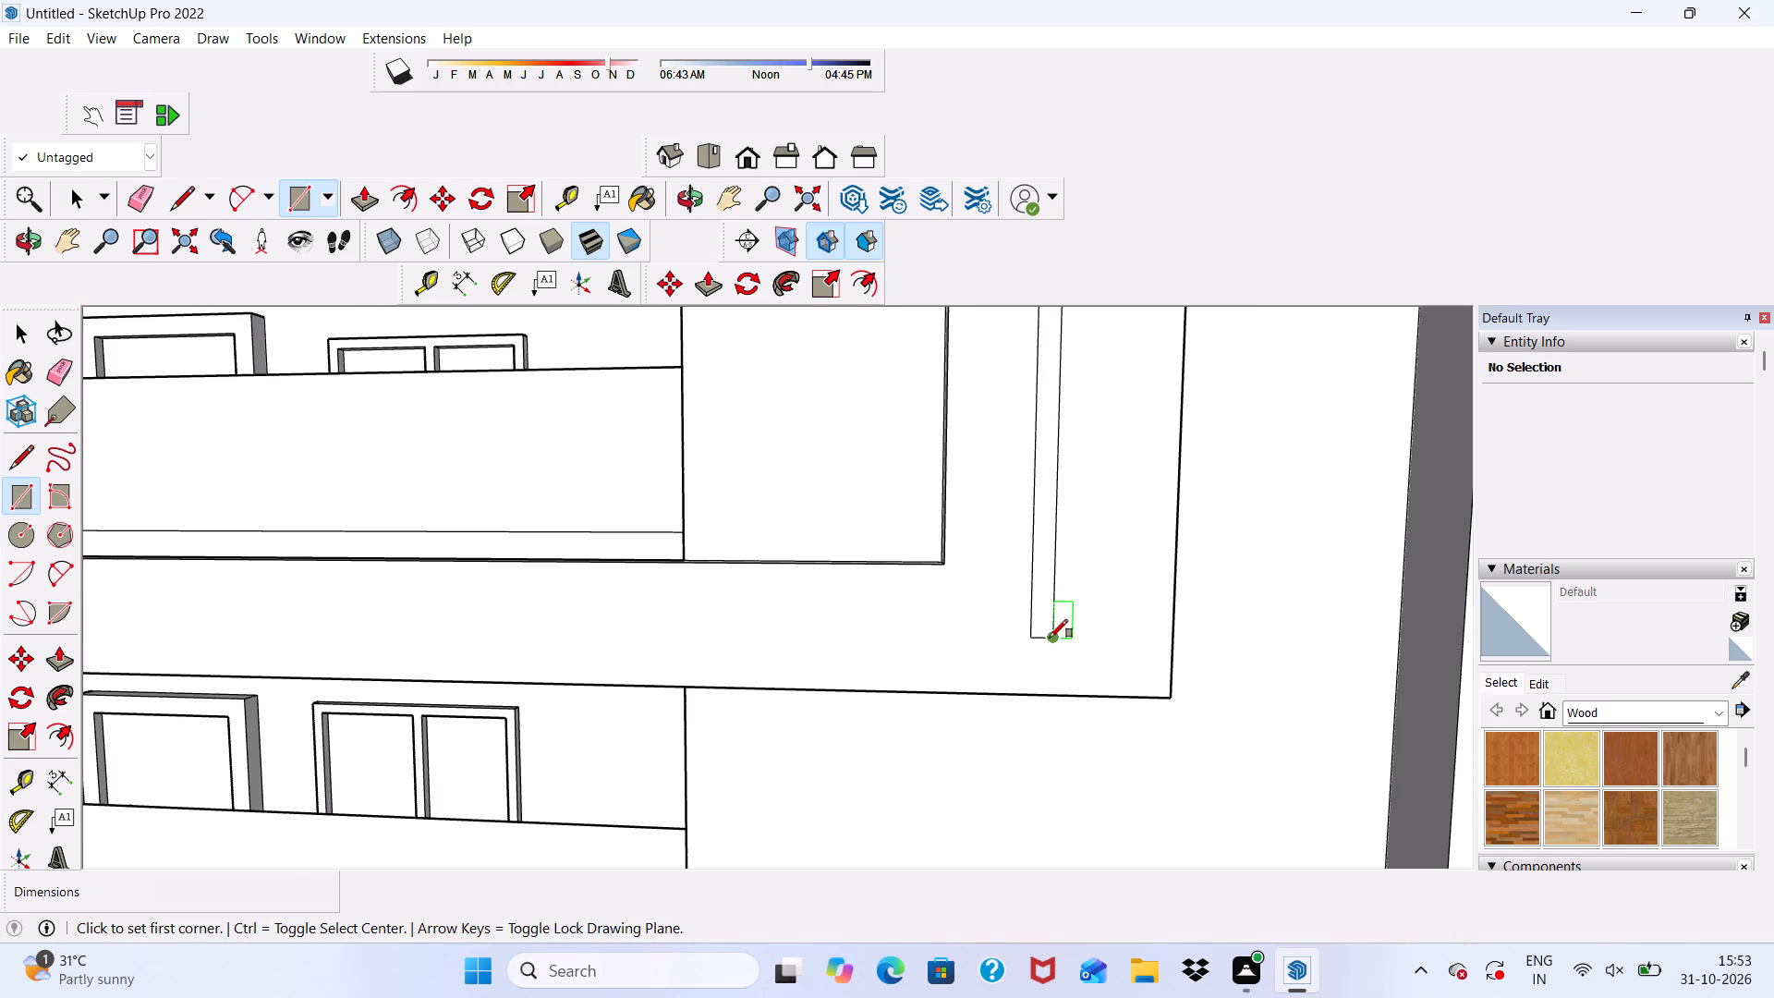
{"action": "scroll", "coordinate": [962, 578], "scroll_direction": "down", "scroll_amount": 14}
{"action": "scroll", "coordinate": [593, 605], "scroll_direction": "up", "scroll_amount": 5}
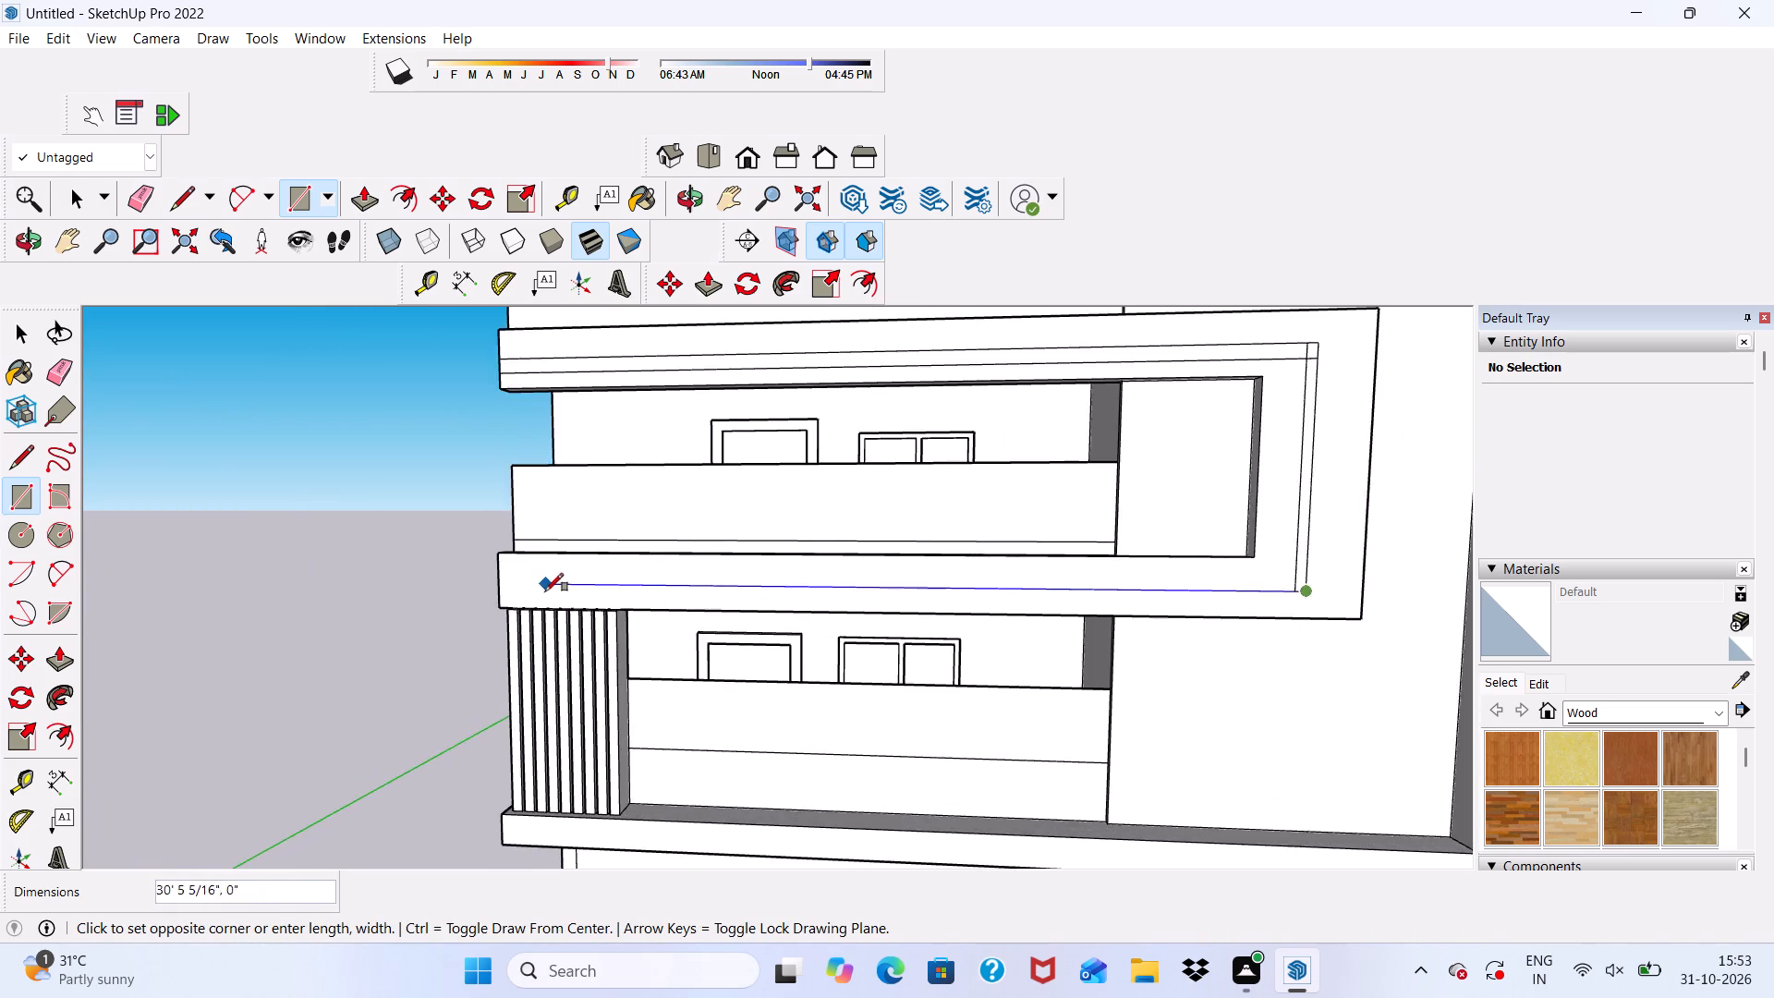
{"action": "scroll", "coordinate": [545, 591], "scroll_direction": "up", "scroll_amount": 9}
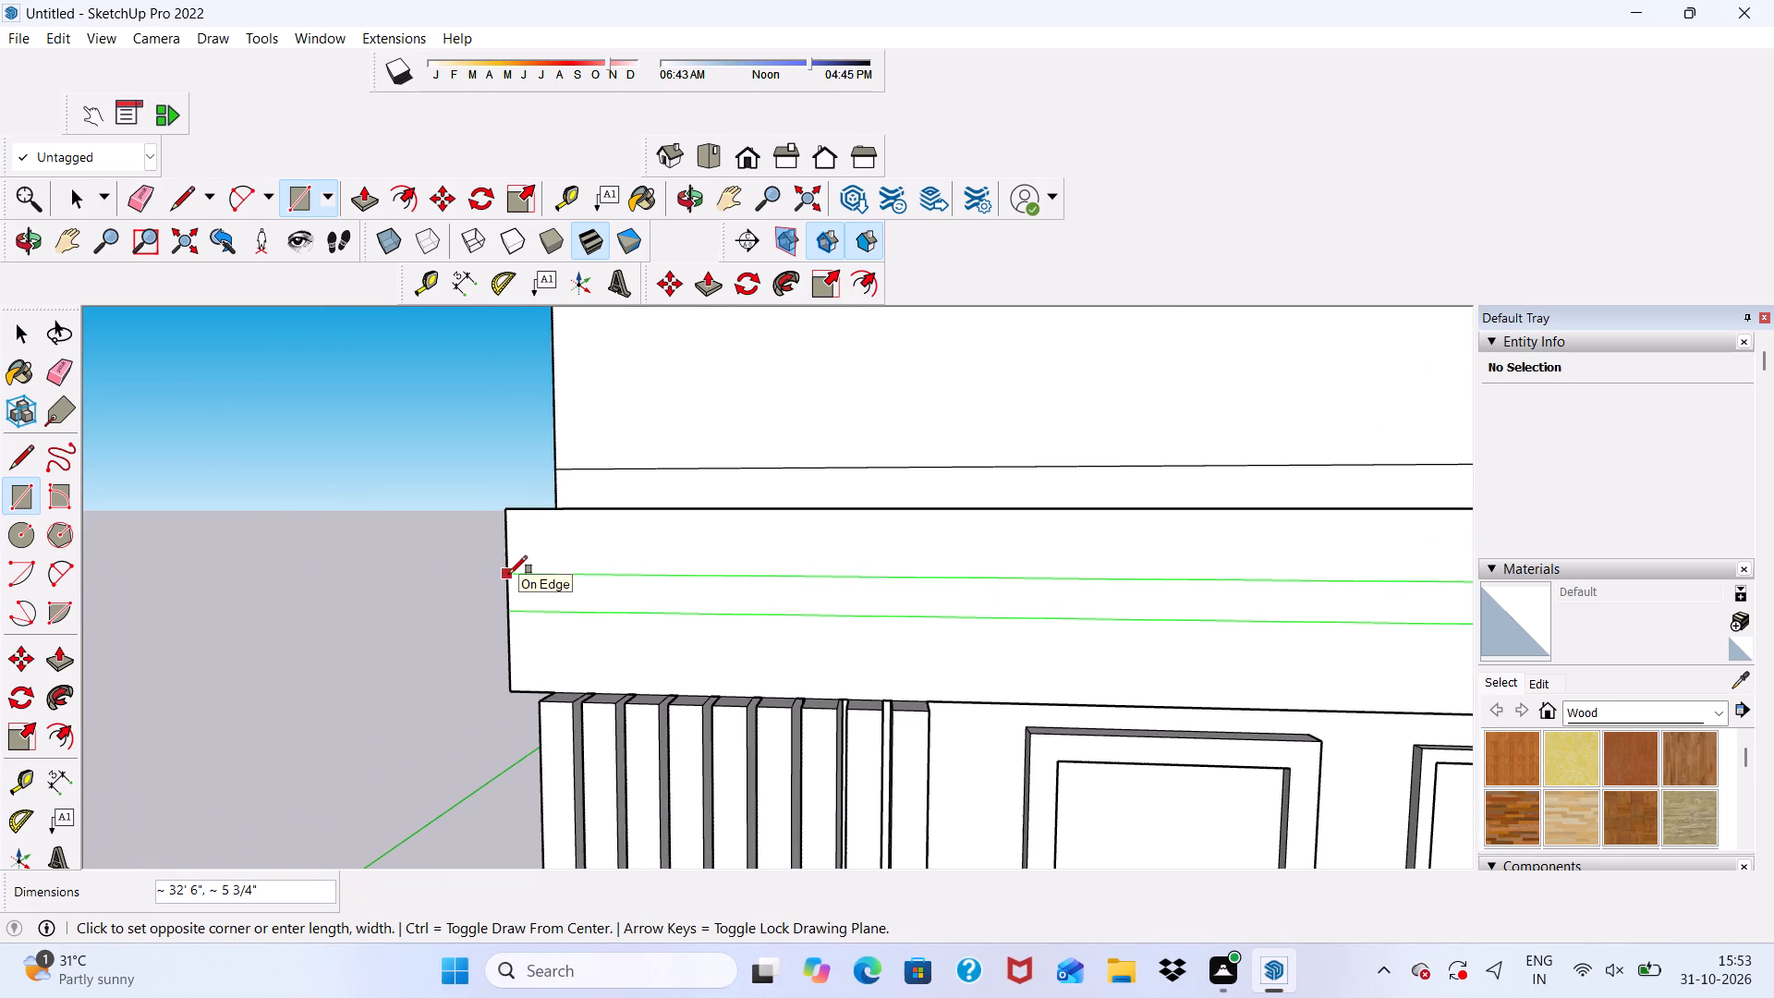
{"action": "left_click", "coordinate": [509, 580]}
{"action": "scroll", "coordinate": [417, 544], "scroll_direction": "down", "scroll_amount": 10}
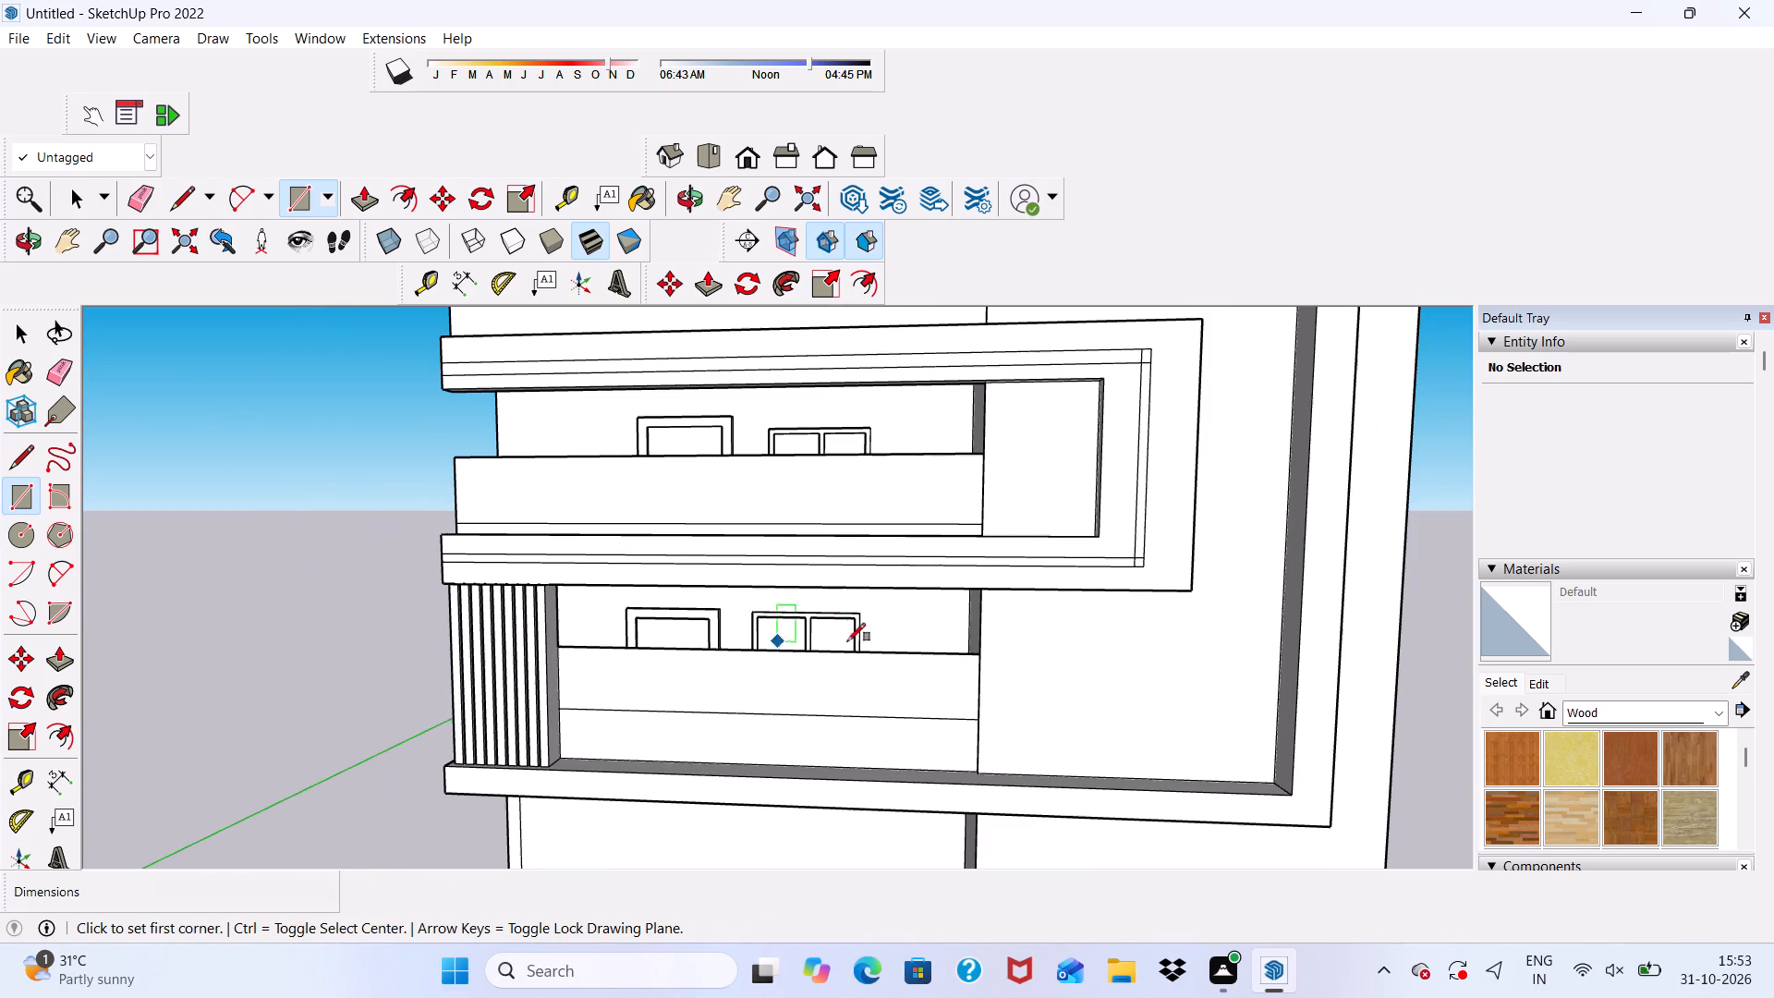
Erase the overlapping lines at the lower and upper corners of the inset strips so they join into one continuous strip.
{"action": "middle_click_drag", "start_coordinate": [1194, 592], "coordinate": [1196, 467]}
{"action": "scroll", "coordinate": [1177, 467], "scroll_direction": "up", "scroll_amount": 3}
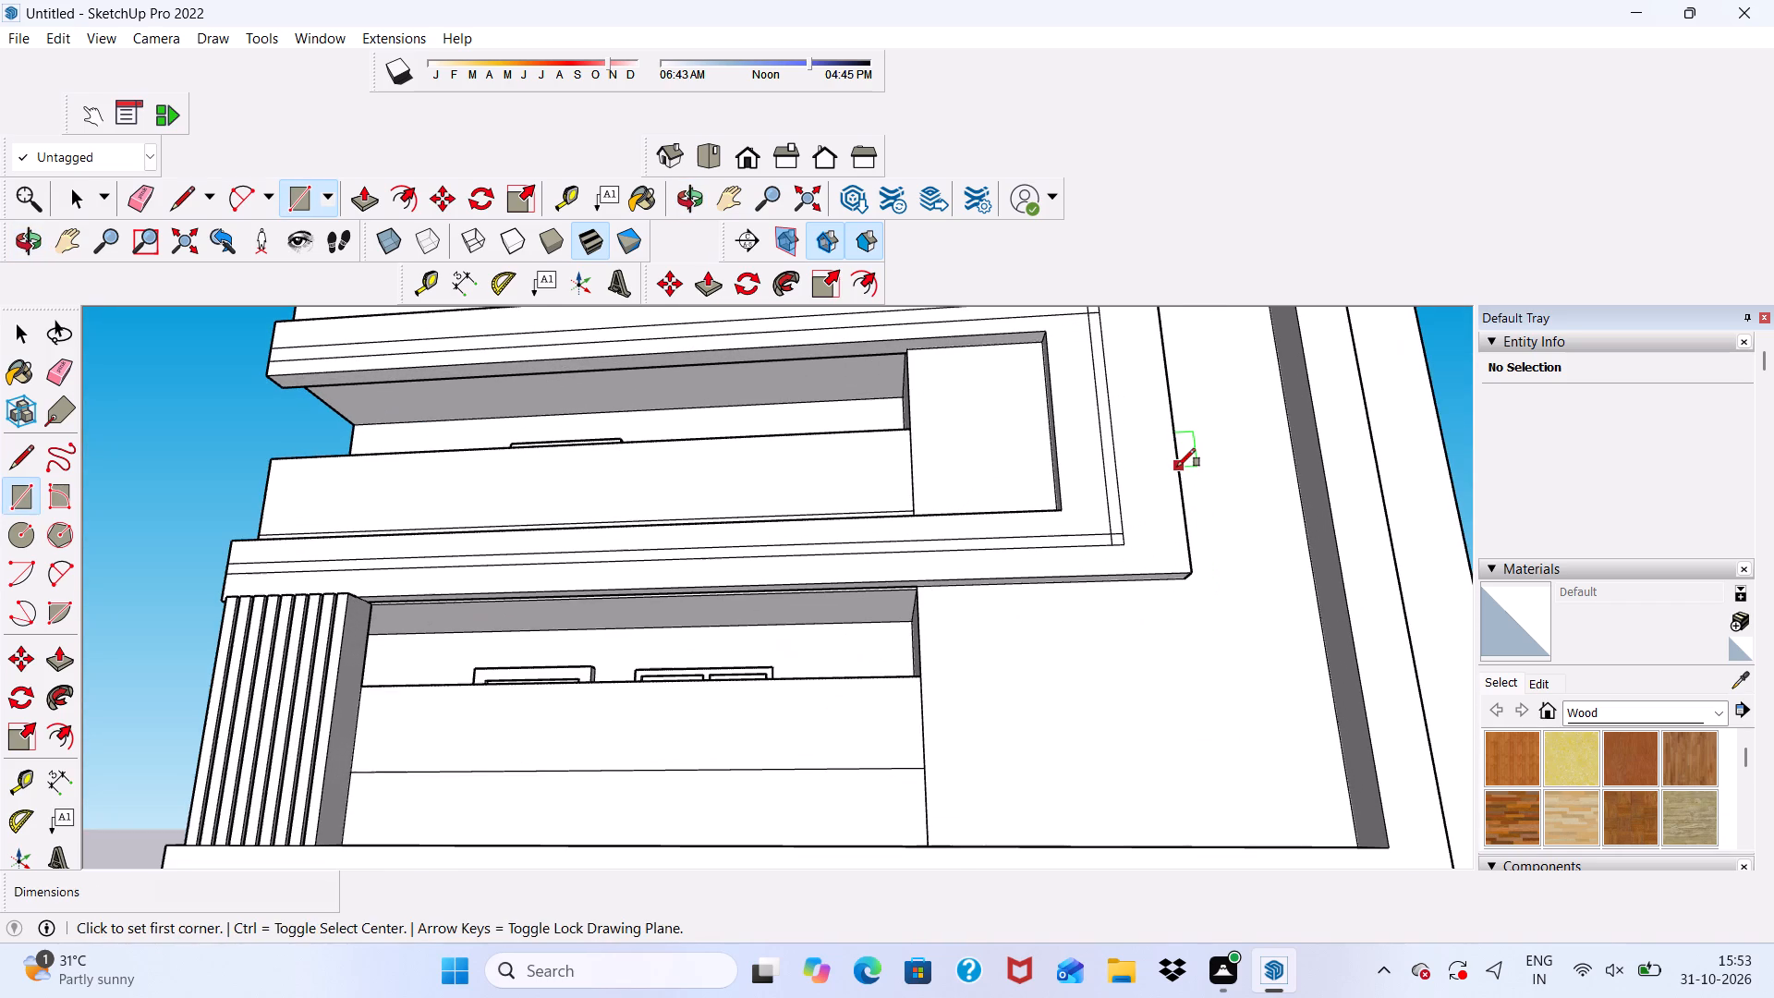
{"action": "key", "text": "space"}
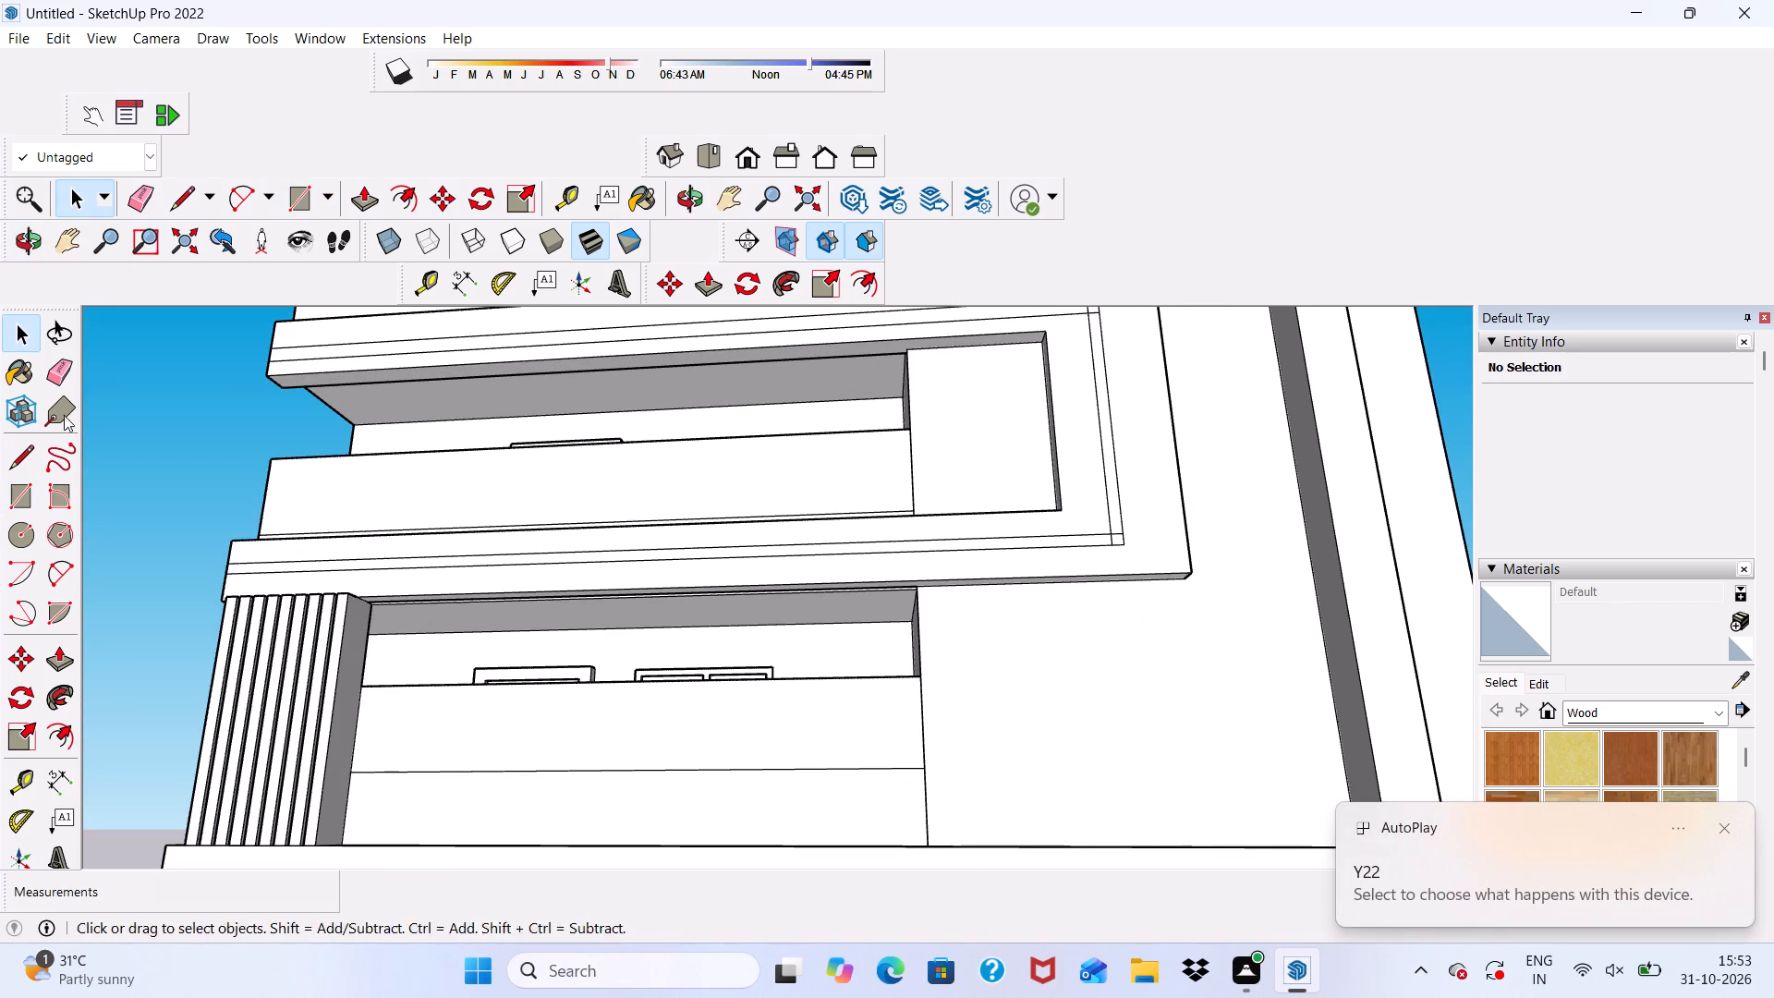
{"action": "left_click", "coordinate": [48, 381]}
{"action": "scroll", "coordinate": [1011, 569], "scroll_direction": "up", "scroll_amount": 3}
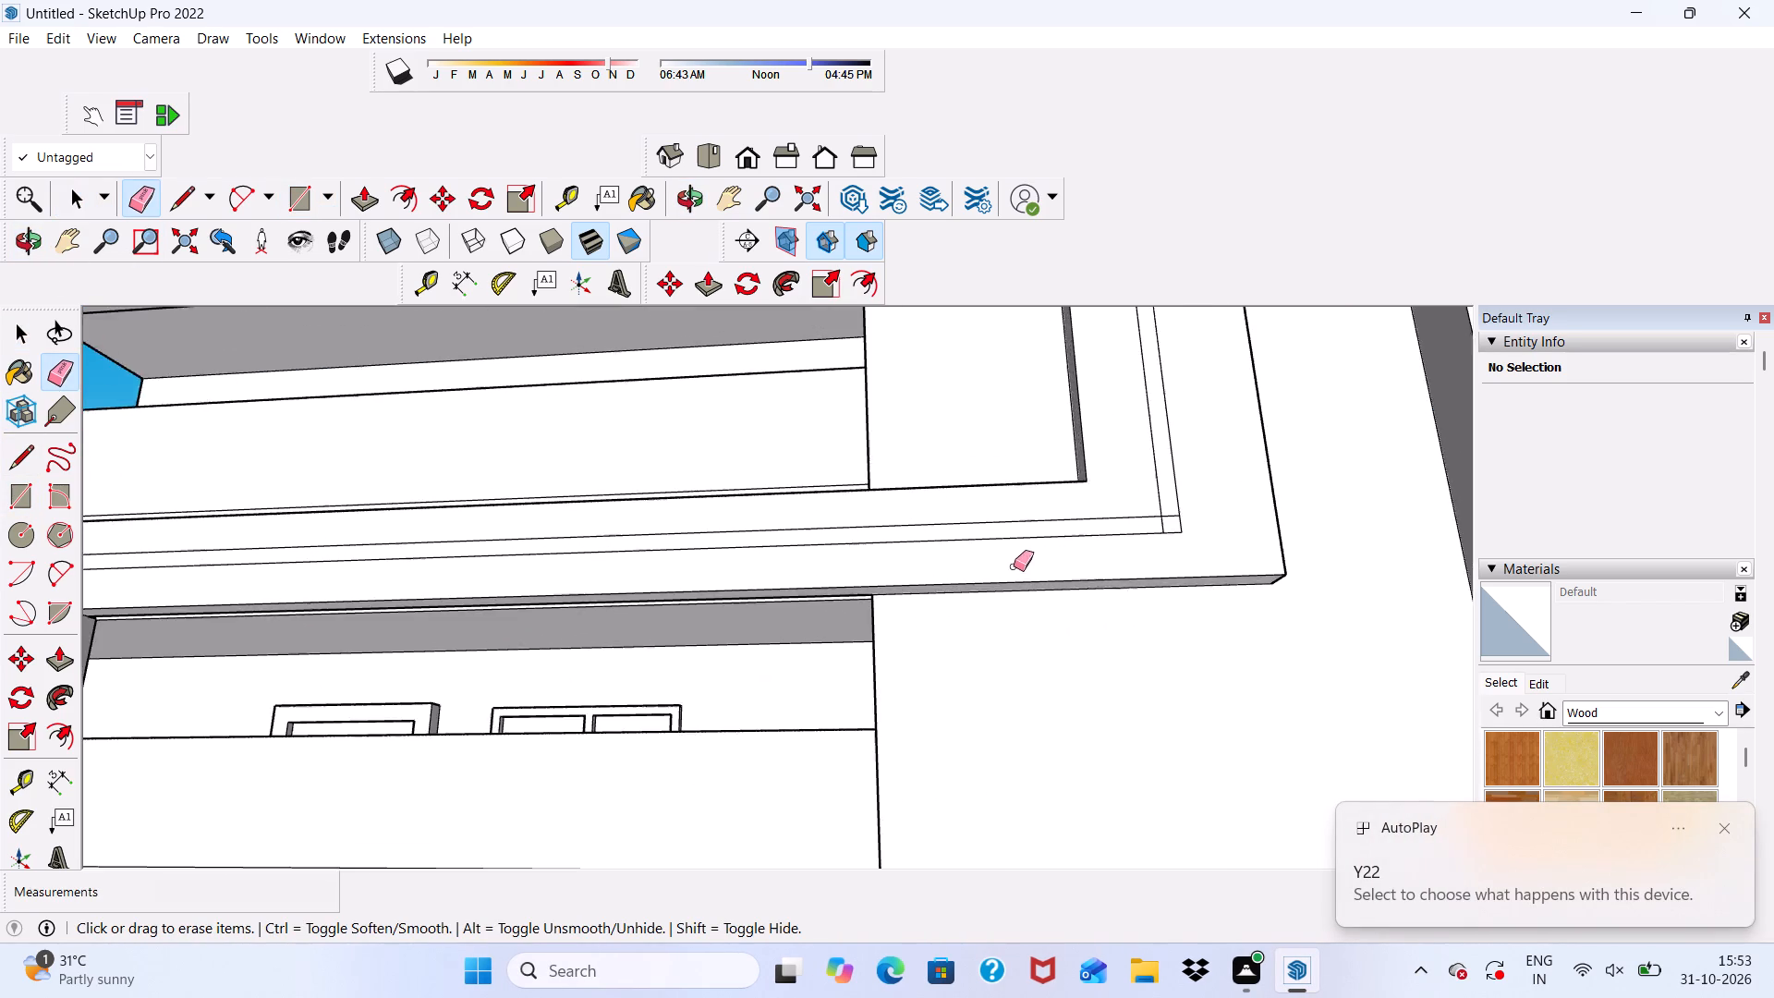
{"action": "scroll", "coordinate": [1014, 566], "scroll_direction": "up", "scroll_amount": 13}
{"action": "left_click_drag", "start_coordinate": [1060, 521], "coordinate": [1043, 554]}
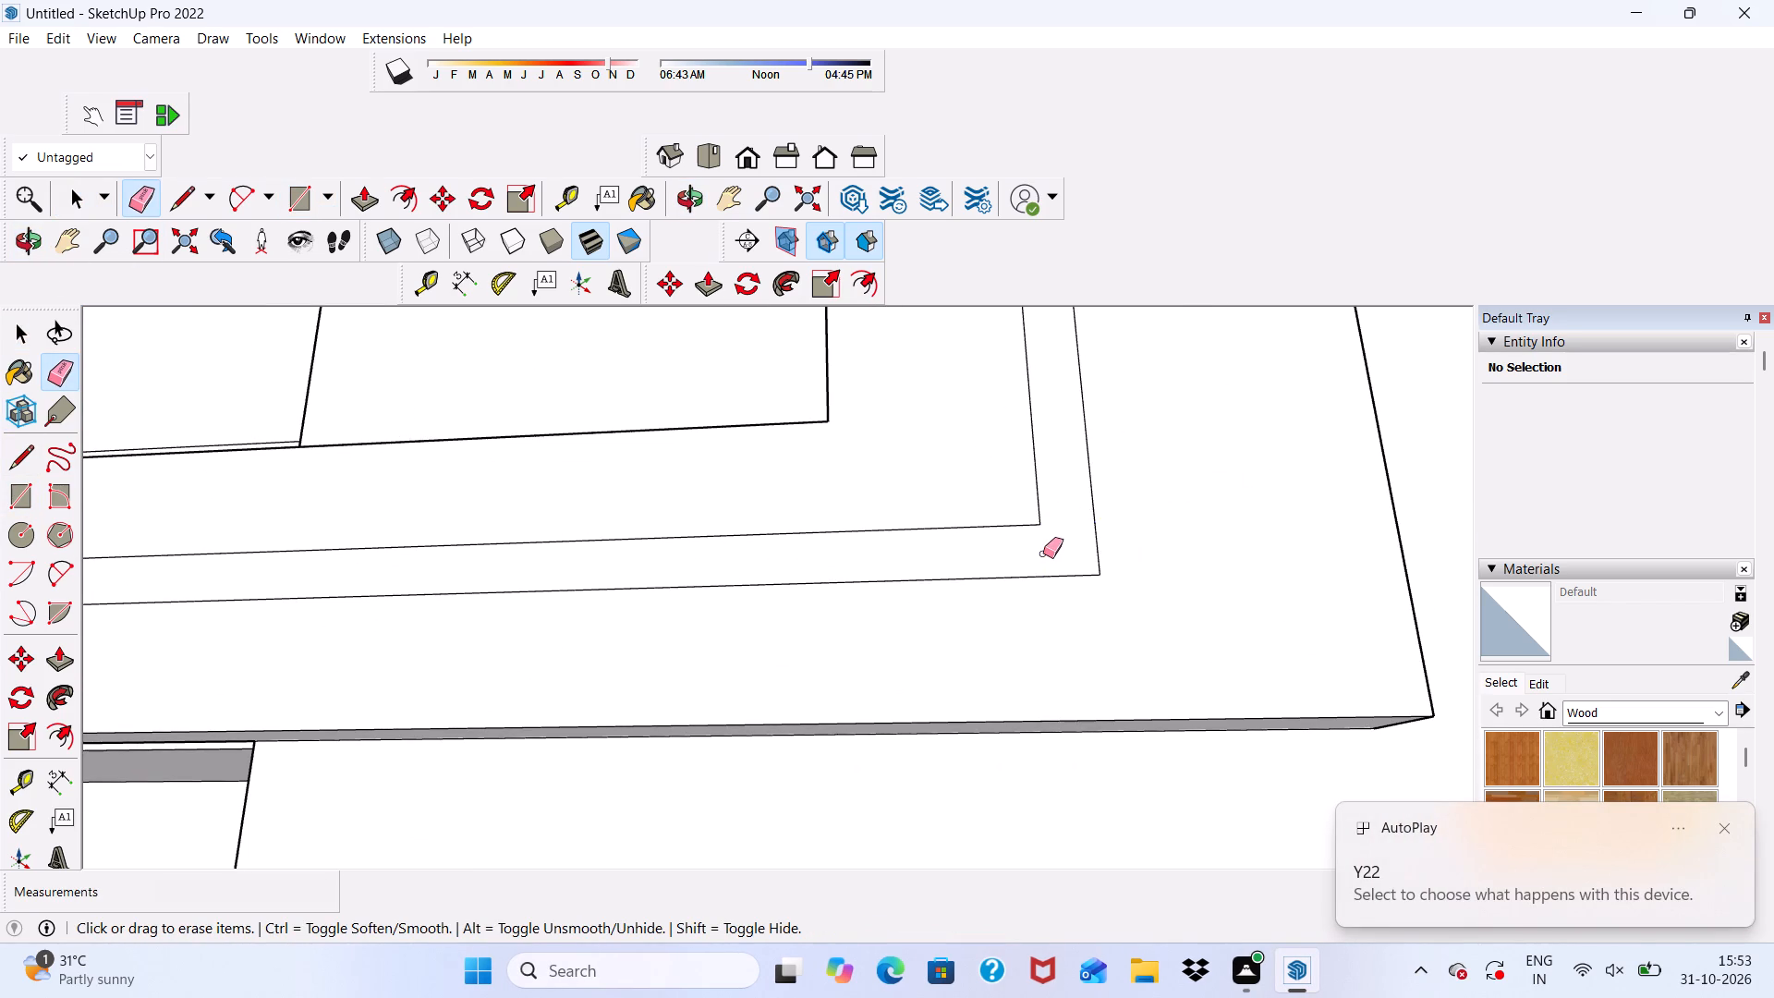
{"action": "scroll", "coordinate": [1043, 554], "scroll_direction": "down", "scroll_amount": 20}
{"action": "scroll", "coordinate": [1043, 554], "scroll_direction": "down", "scroll_amount": 2}
{"action": "scroll", "coordinate": [1036, 431], "scroll_direction": "up", "scroll_amount": 7}
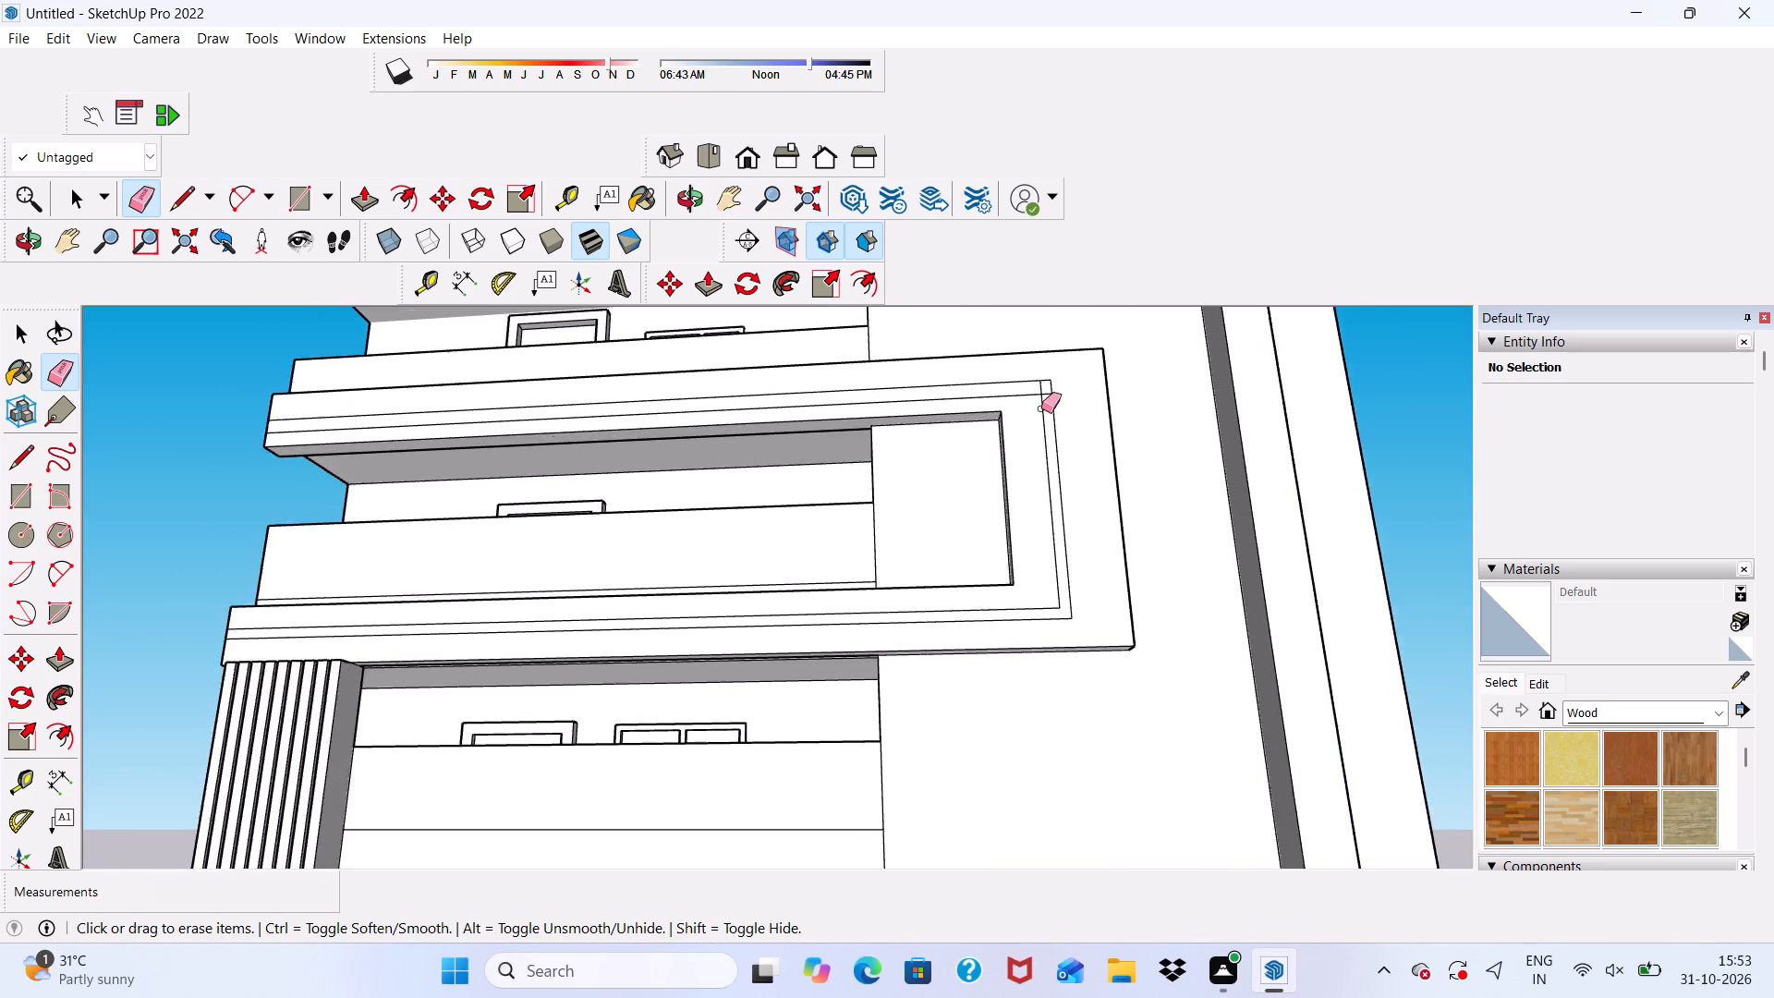
{"action": "scroll", "coordinate": [1041, 408], "scroll_direction": "up", "scroll_amount": 7}
{"action": "left_click", "coordinate": [1043, 380]}
{"action": "left_click_drag", "start_coordinate": [1039, 379], "coordinate": [1040, 380]}
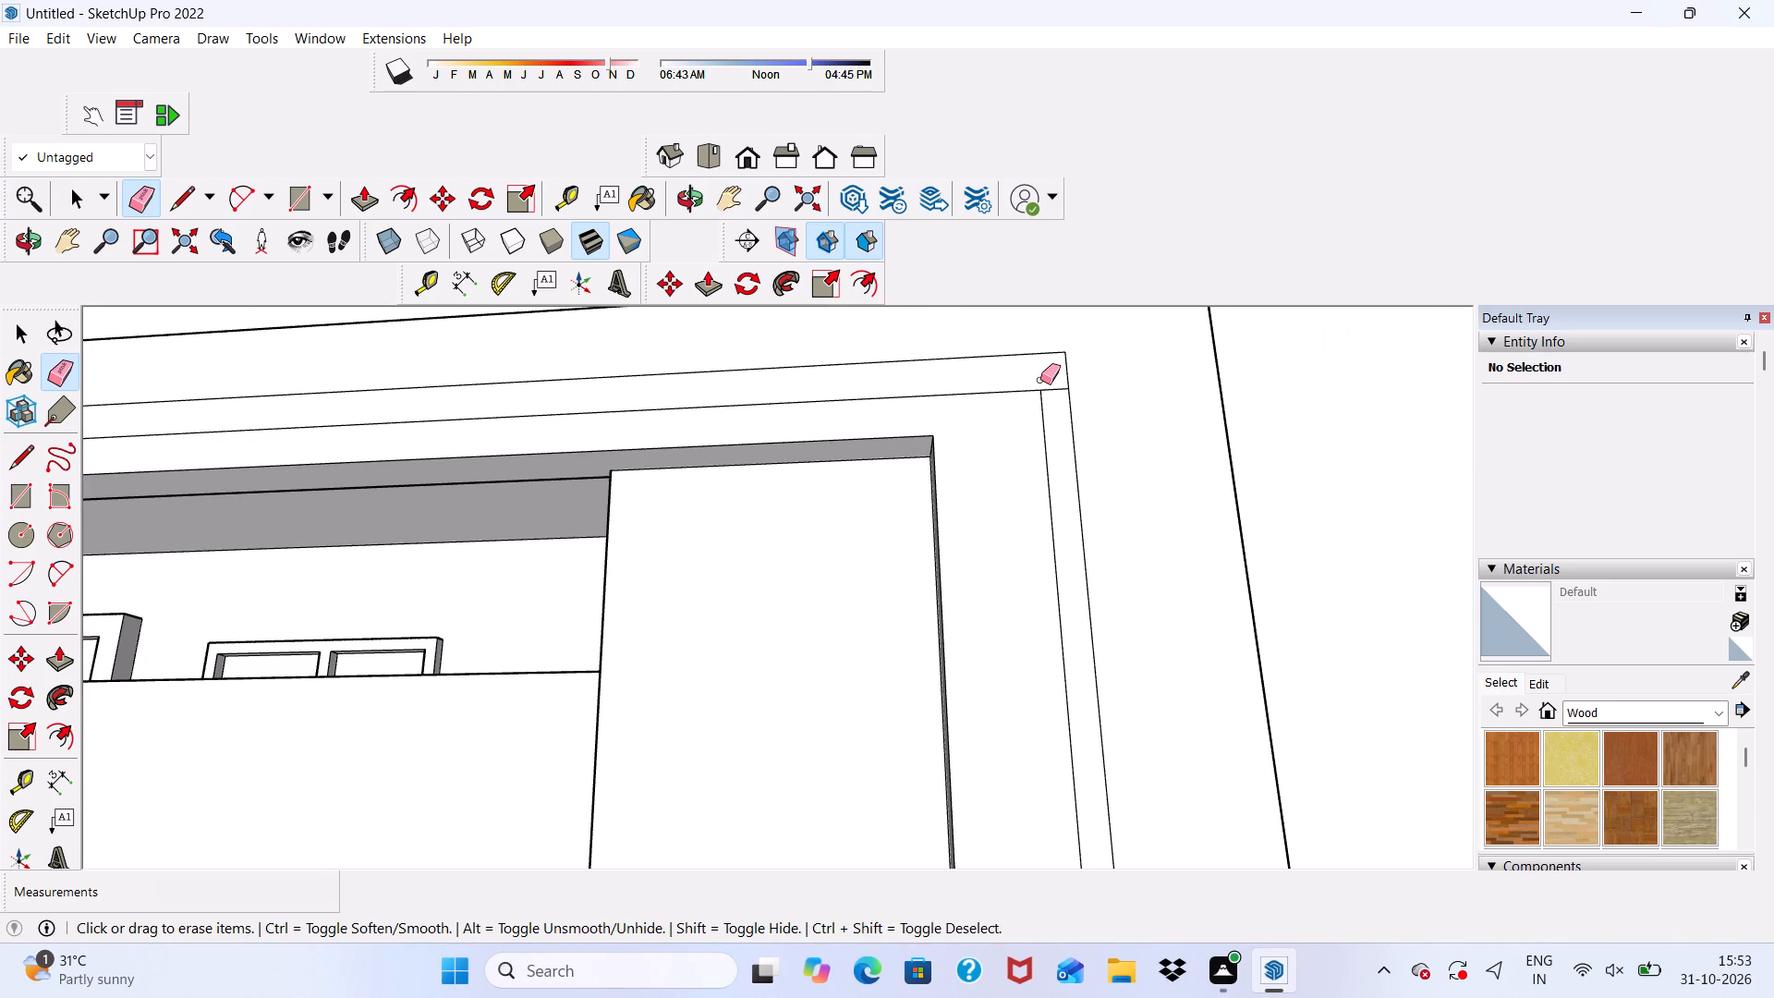
{"action": "left_click_drag", "start_coordinate": [1040, 380], "coordinate": [1052, 388]}
Erase the lower horizontal line of the upper band's strip.
{"action": "scroll", "coordinate": [1052, 392], "scroll_direction": "down", "scroll_amount": 13}
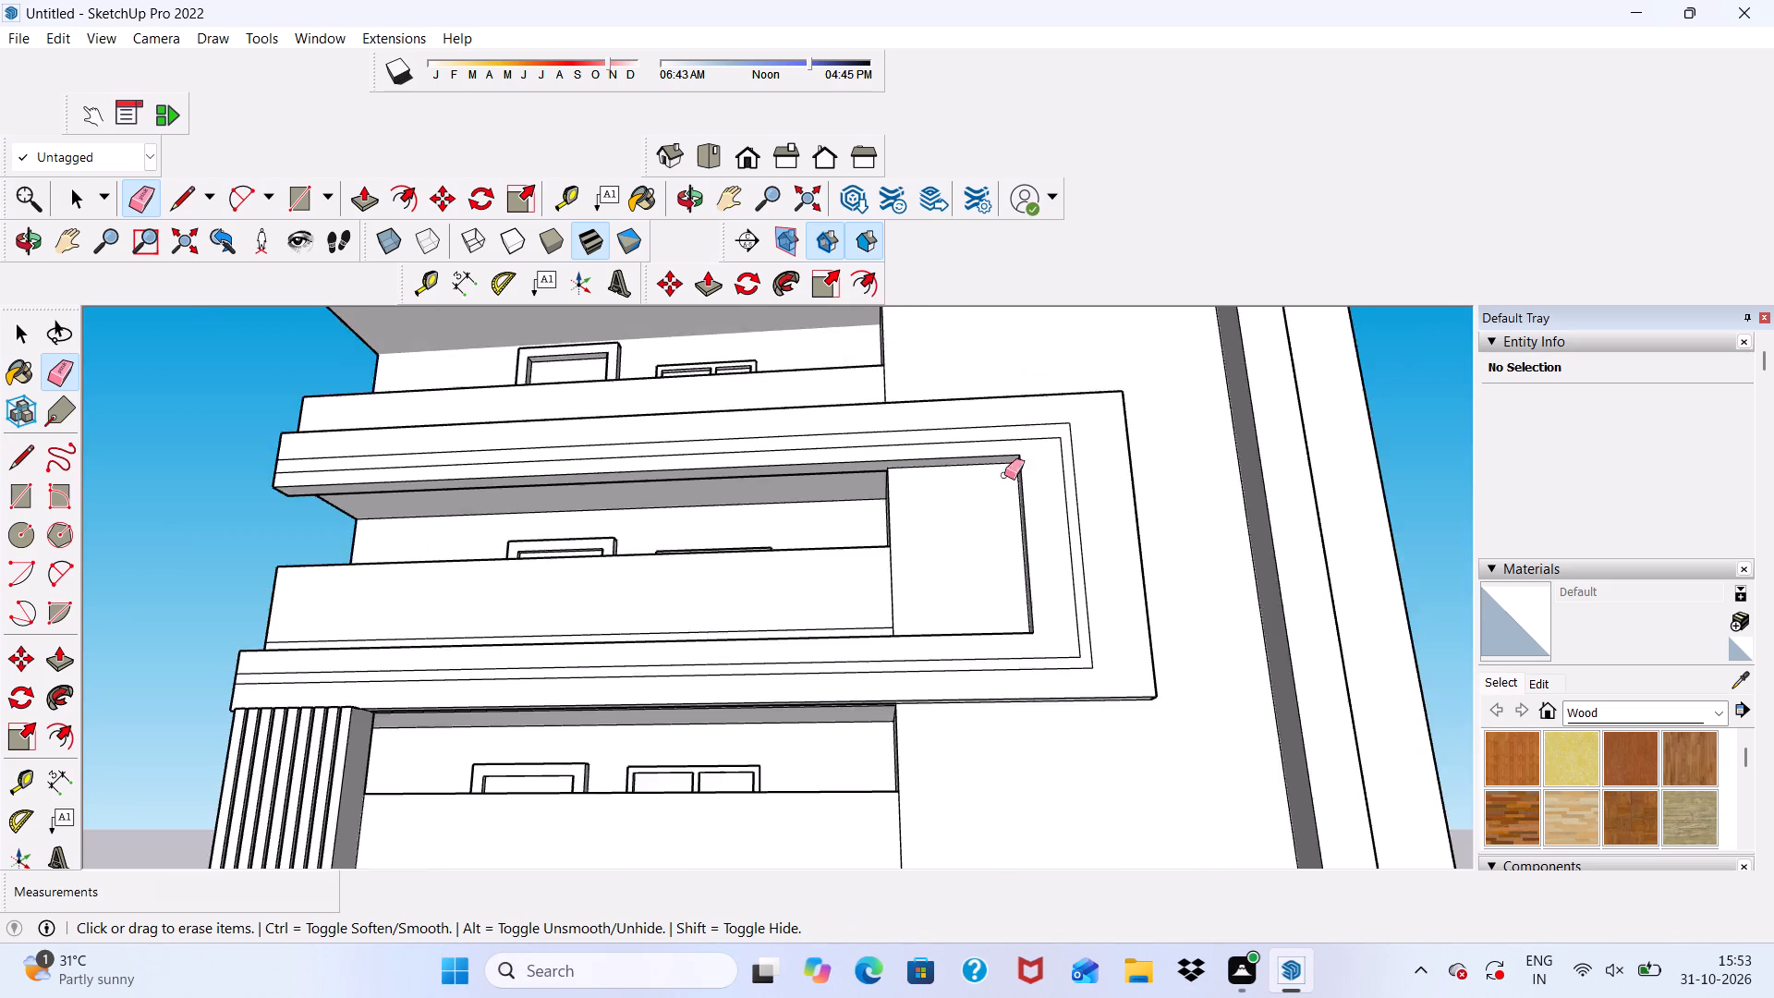
{"action": "scroll", "coordinate": [1004, 475], "scroll_direction": "down", "scroll_amount": 3}
{"action": "scroll", "coordinate": [674, 521], "scroll_direction": "down", "scroll_amount": 1}
{"action": "middle_click_drag", "start_coordinate": [675, 521], "coordinate": [671, 620]}
{"action": "scroll", "coordinate": [649, 479], "scroll_direction": "up", "scroll_amount": 4}
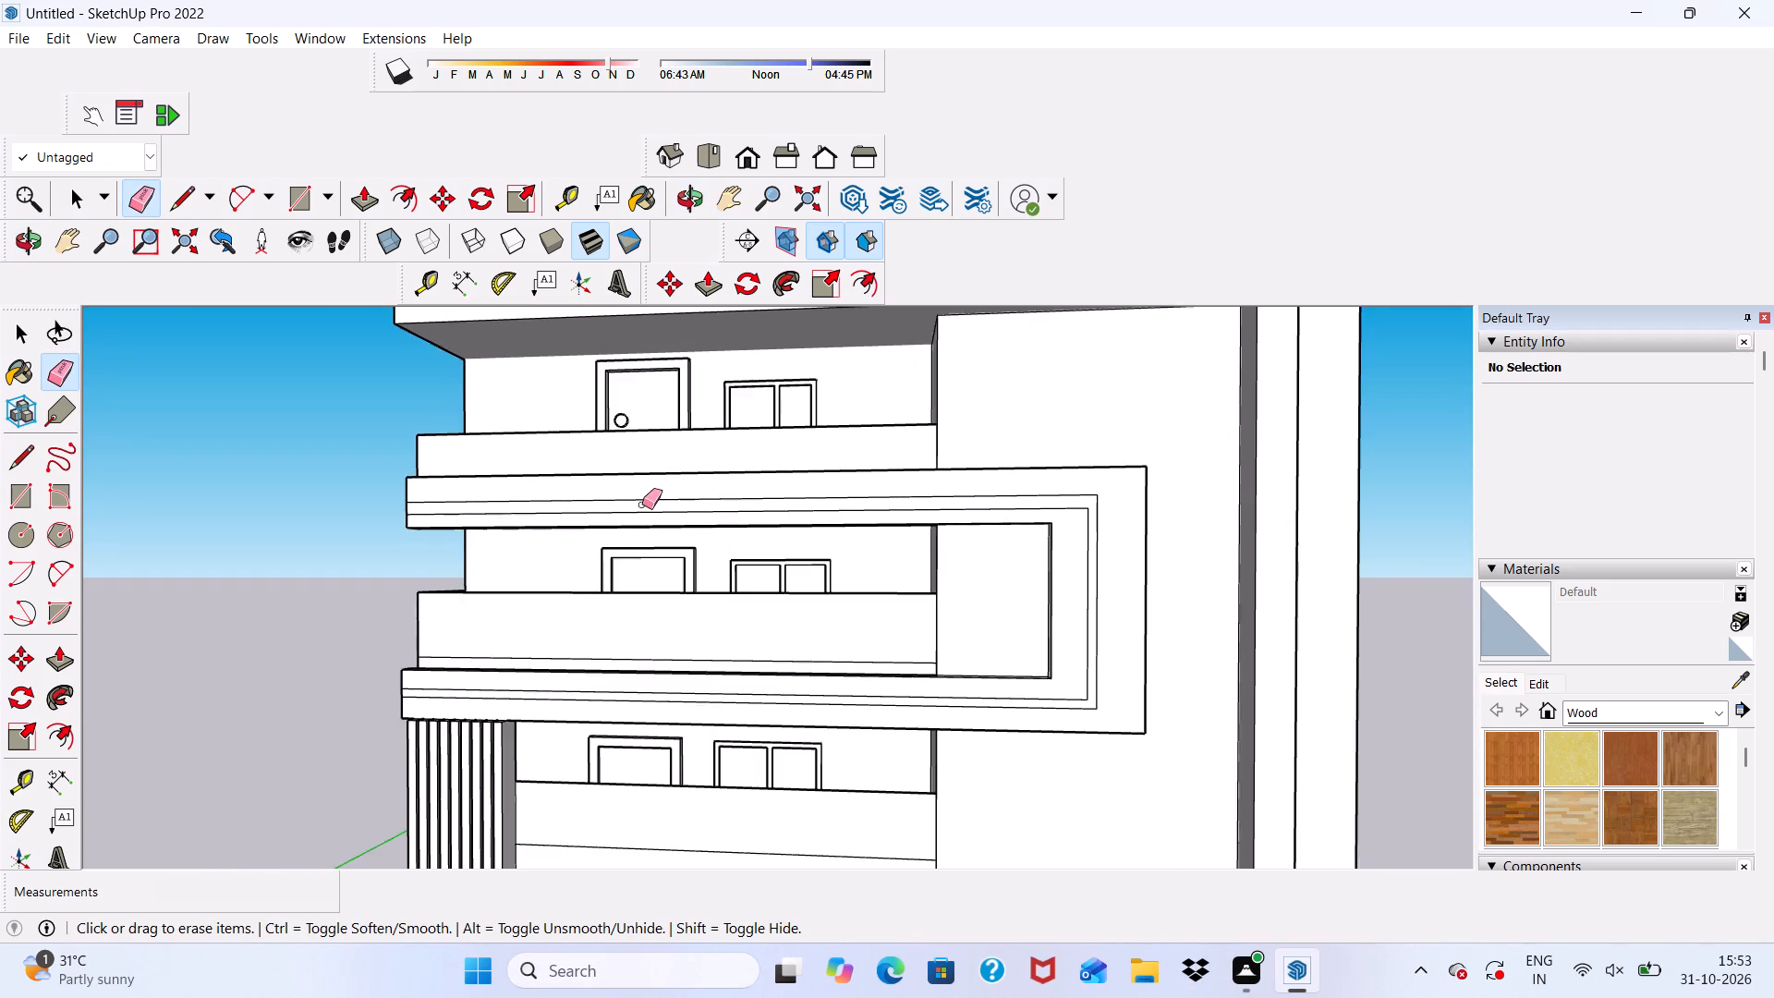
{"action": "scroll", "coordinate": [642, 505], "scroll_direction": "up", "scroll_amount": 6}
{"action": "left_click", "coordinate": [635, 518]}
{"action": "scroll", "coordinate": [635, 516], "scroll_direction": "down", "scroll_amount": 9}
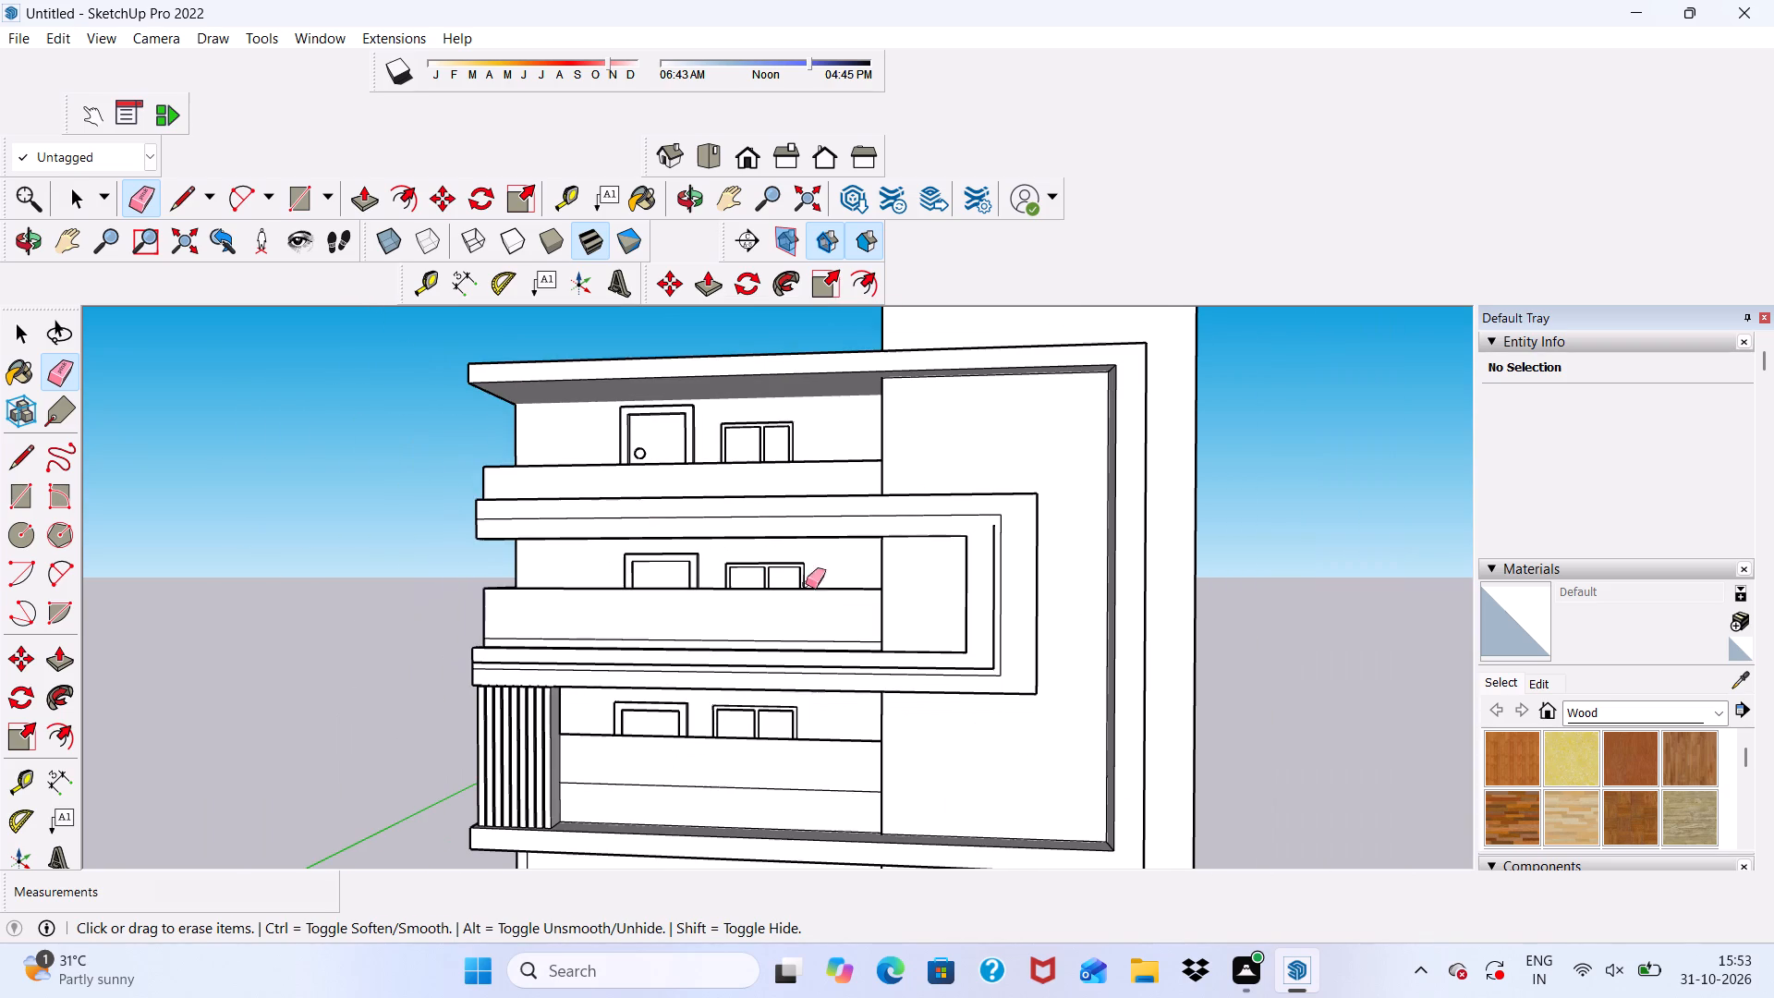
Extend the strip's inner vertical line up about 2 3/4" and draw a line about 31' 10" along the upper band to its free end.
{"action": "key", "text": "space"}
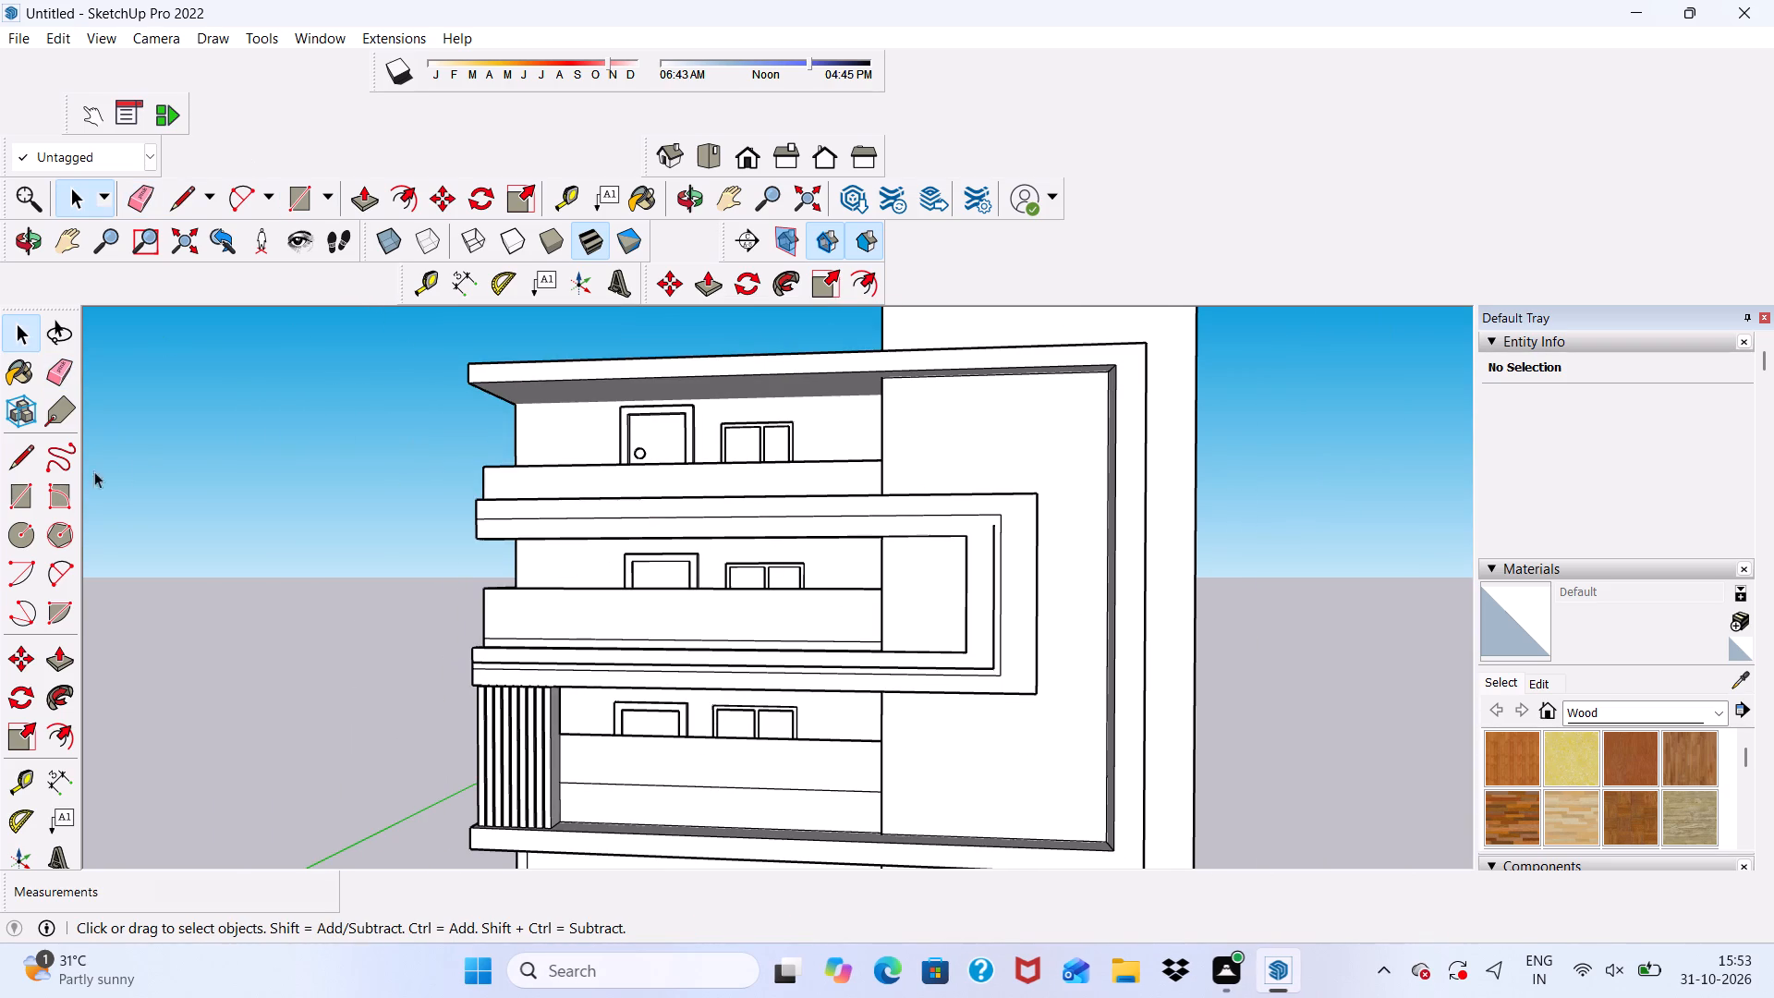
{"action": "left_click", "coordinate": [166, 204]}
{"action": "scroll", "coordinate": [902, 576], "scroll_direction": "up", "scroll_amount": 4}
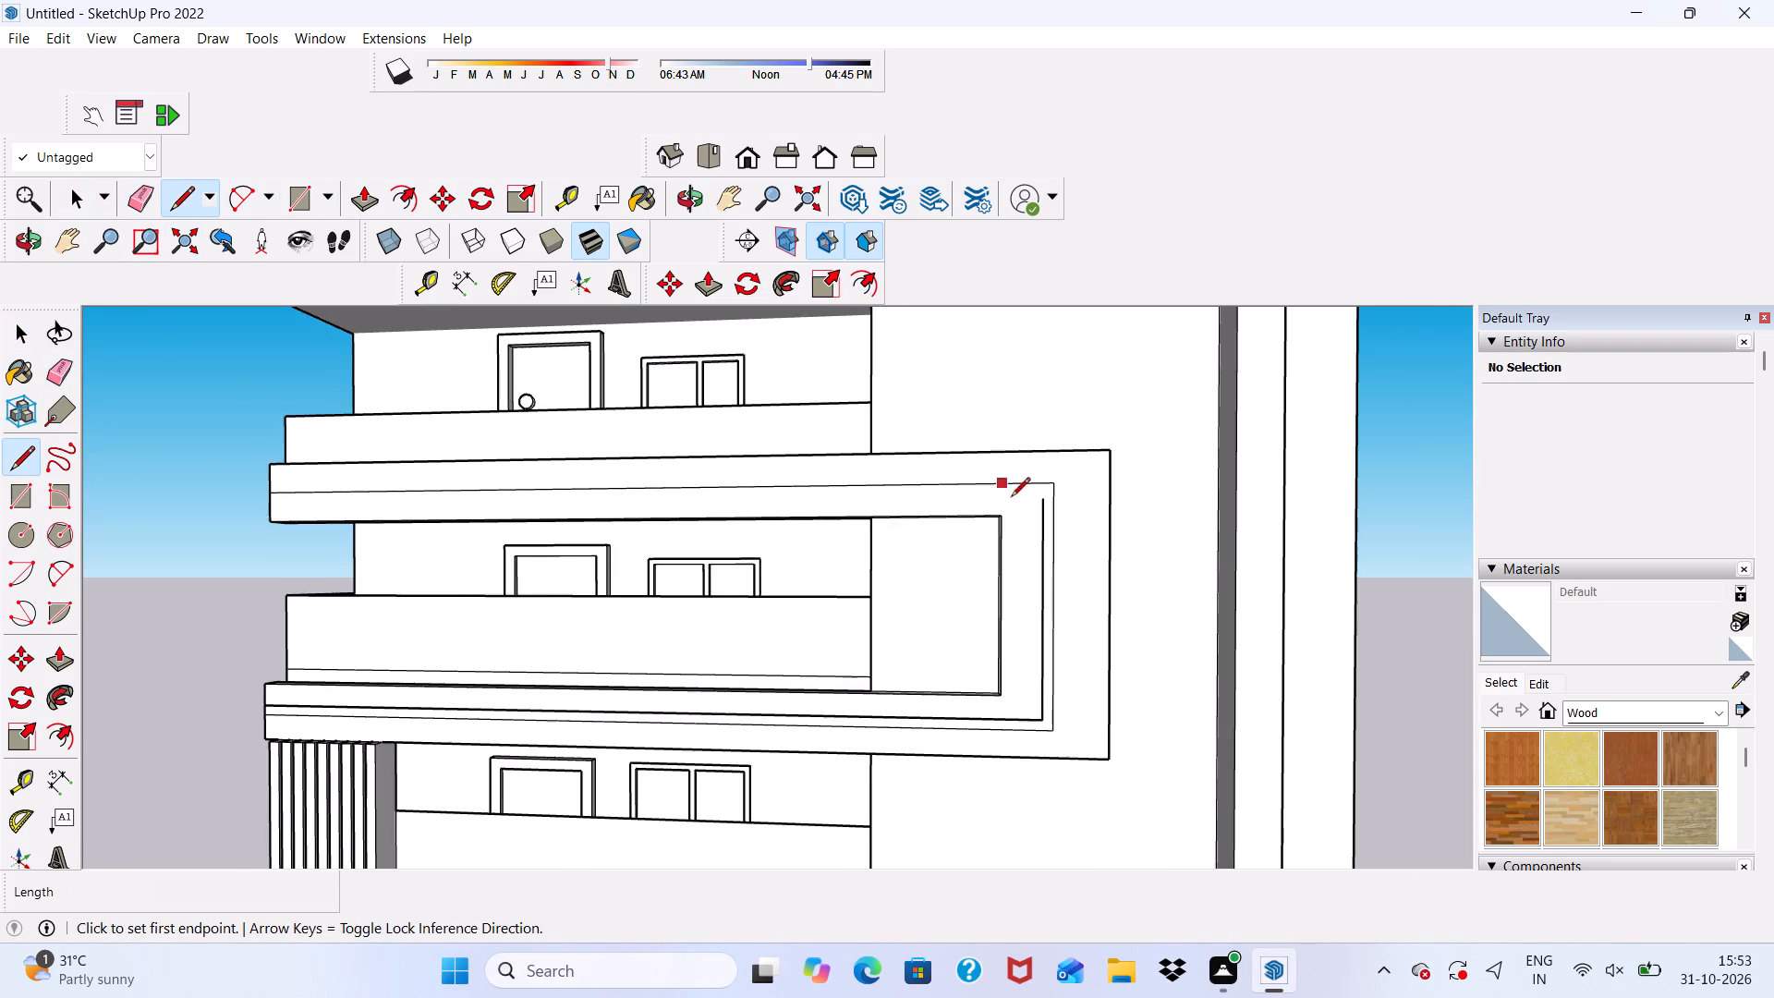
{"action": "scroll", "coordinate": [1015, 502], "scroll_direction": "up", "scroll_amount": 10}
{"action": "left_click", "coordinate": [1056, 494]}
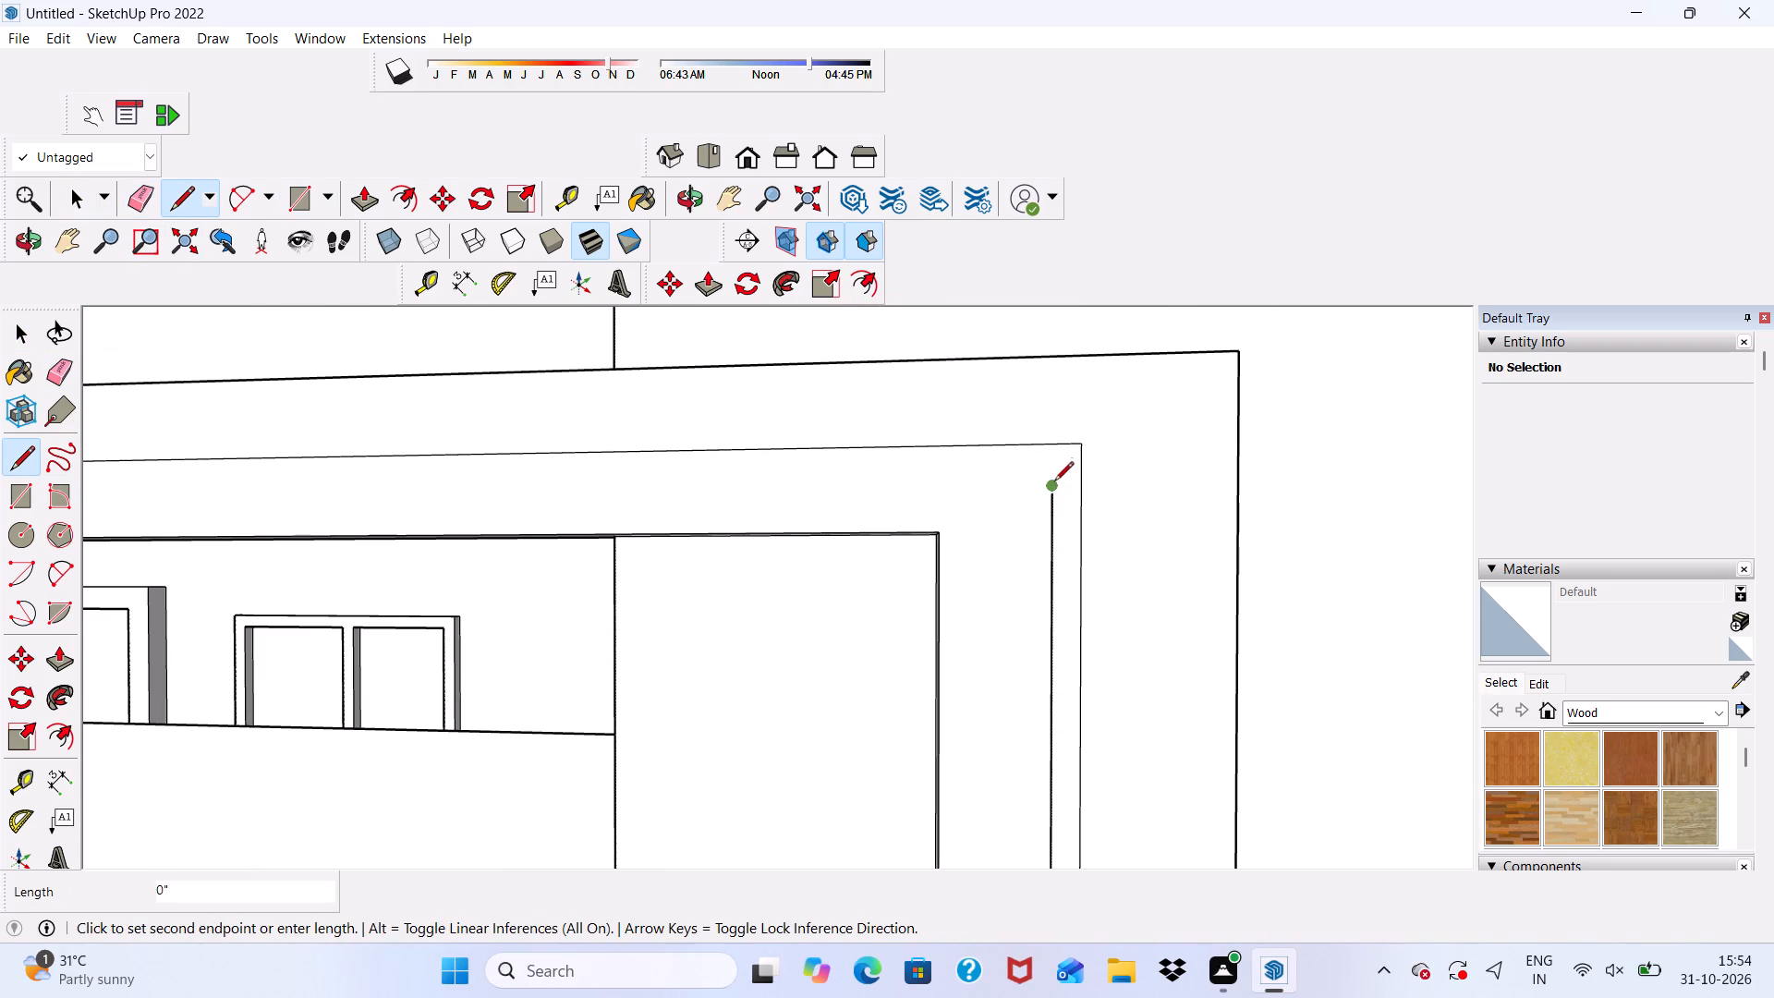
{"action": "left_click", "coordinate": [1053, 469]}
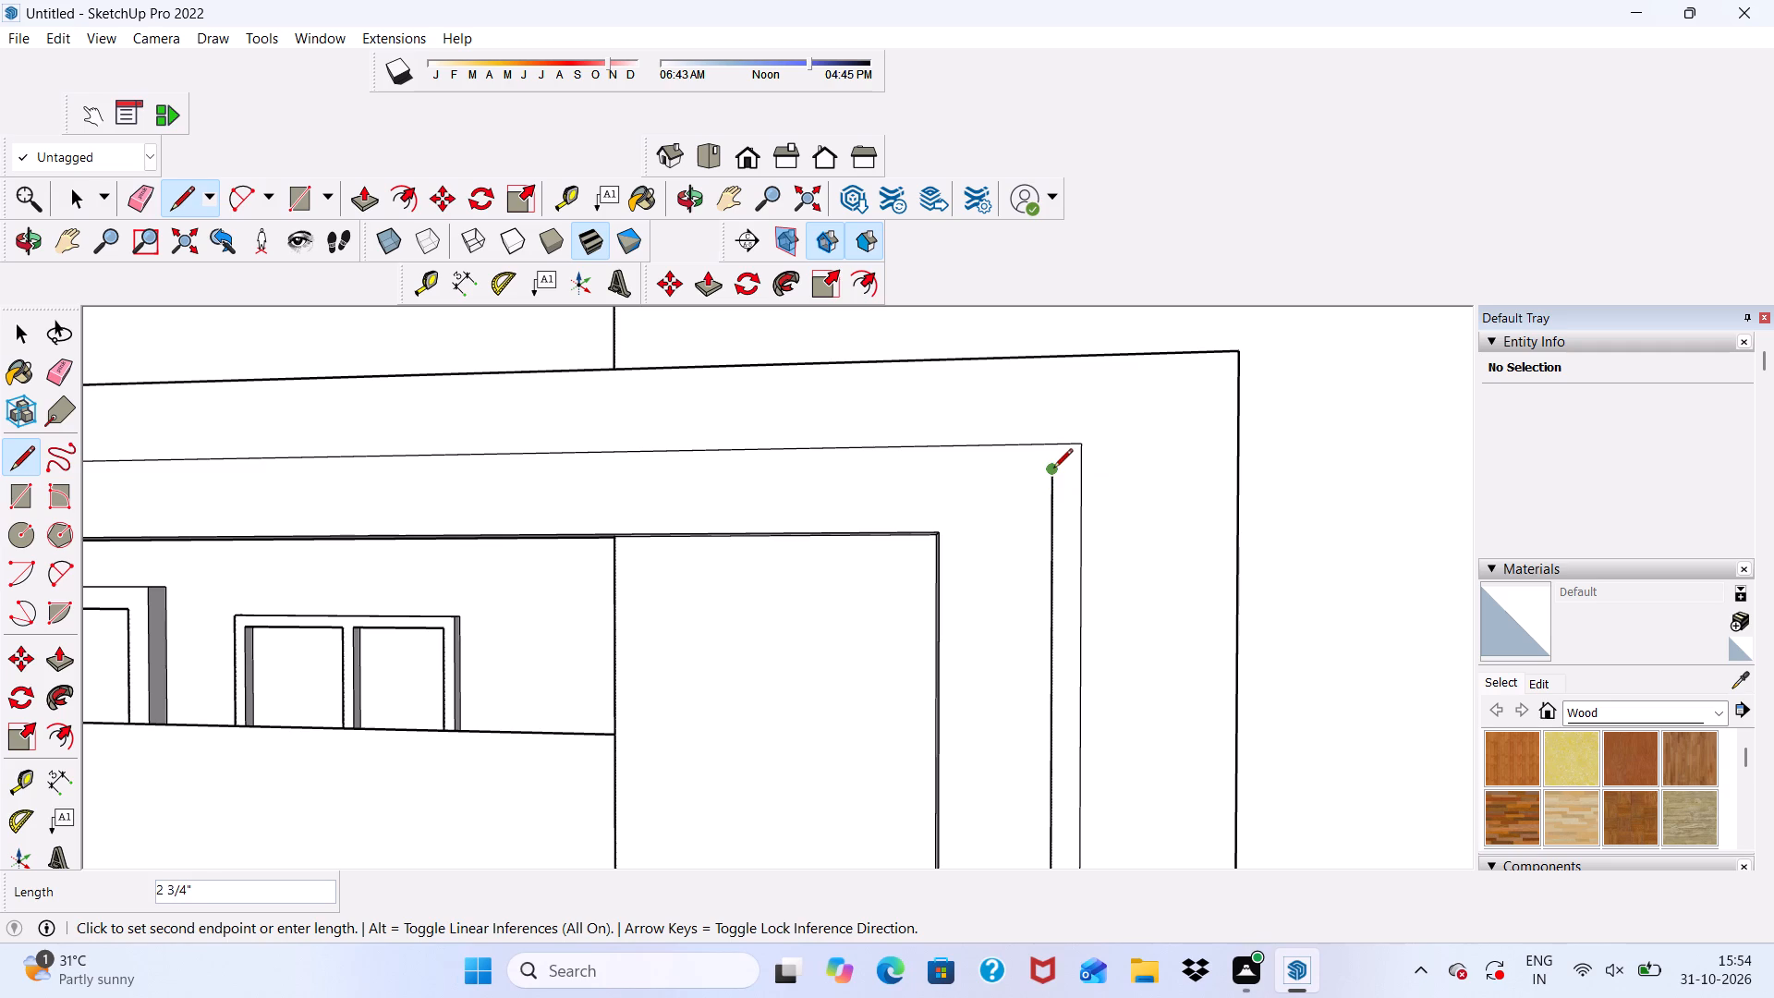
{"action": "scroll", "coordinate": [1053, 471], "scroll_direction": "up", "scroll_amount": 4}
{"action": "scroll", "coordinate": [910, 467], "scroll_direction": "down", "scroll_amount": 18}
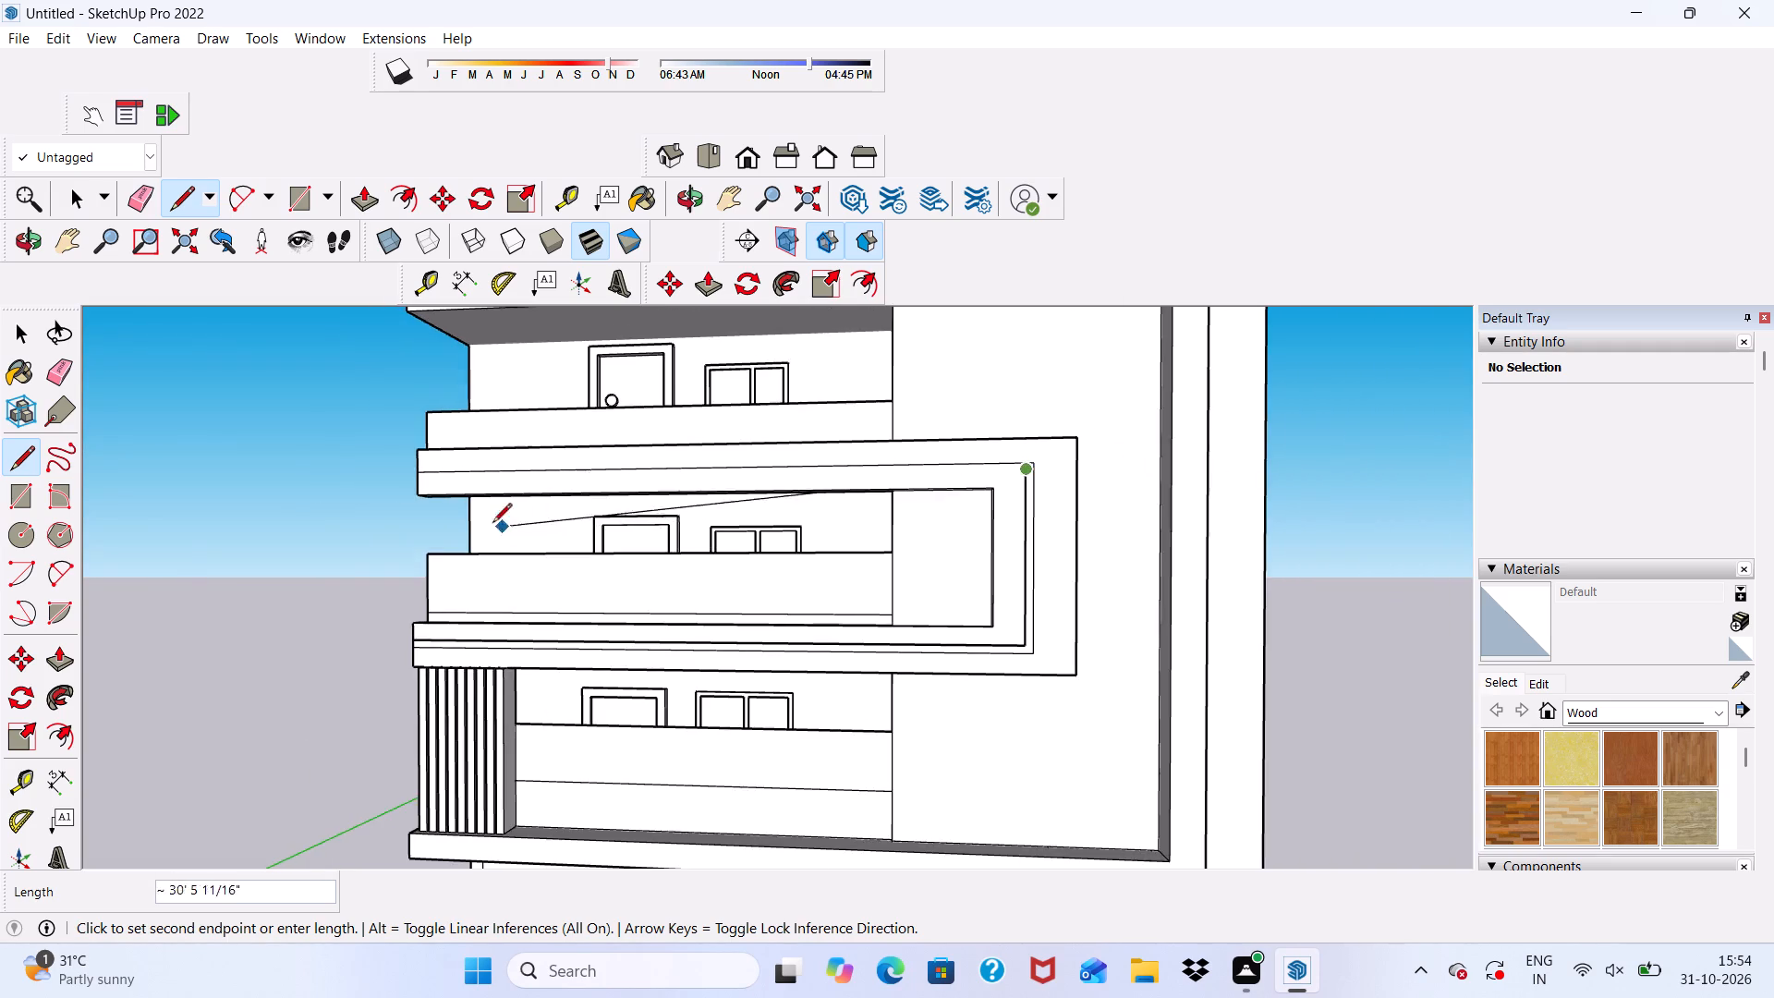
{"action": "scroll", "coordinate": [458, 502], "scroll_direction": "up", "scroll_amount": 17}
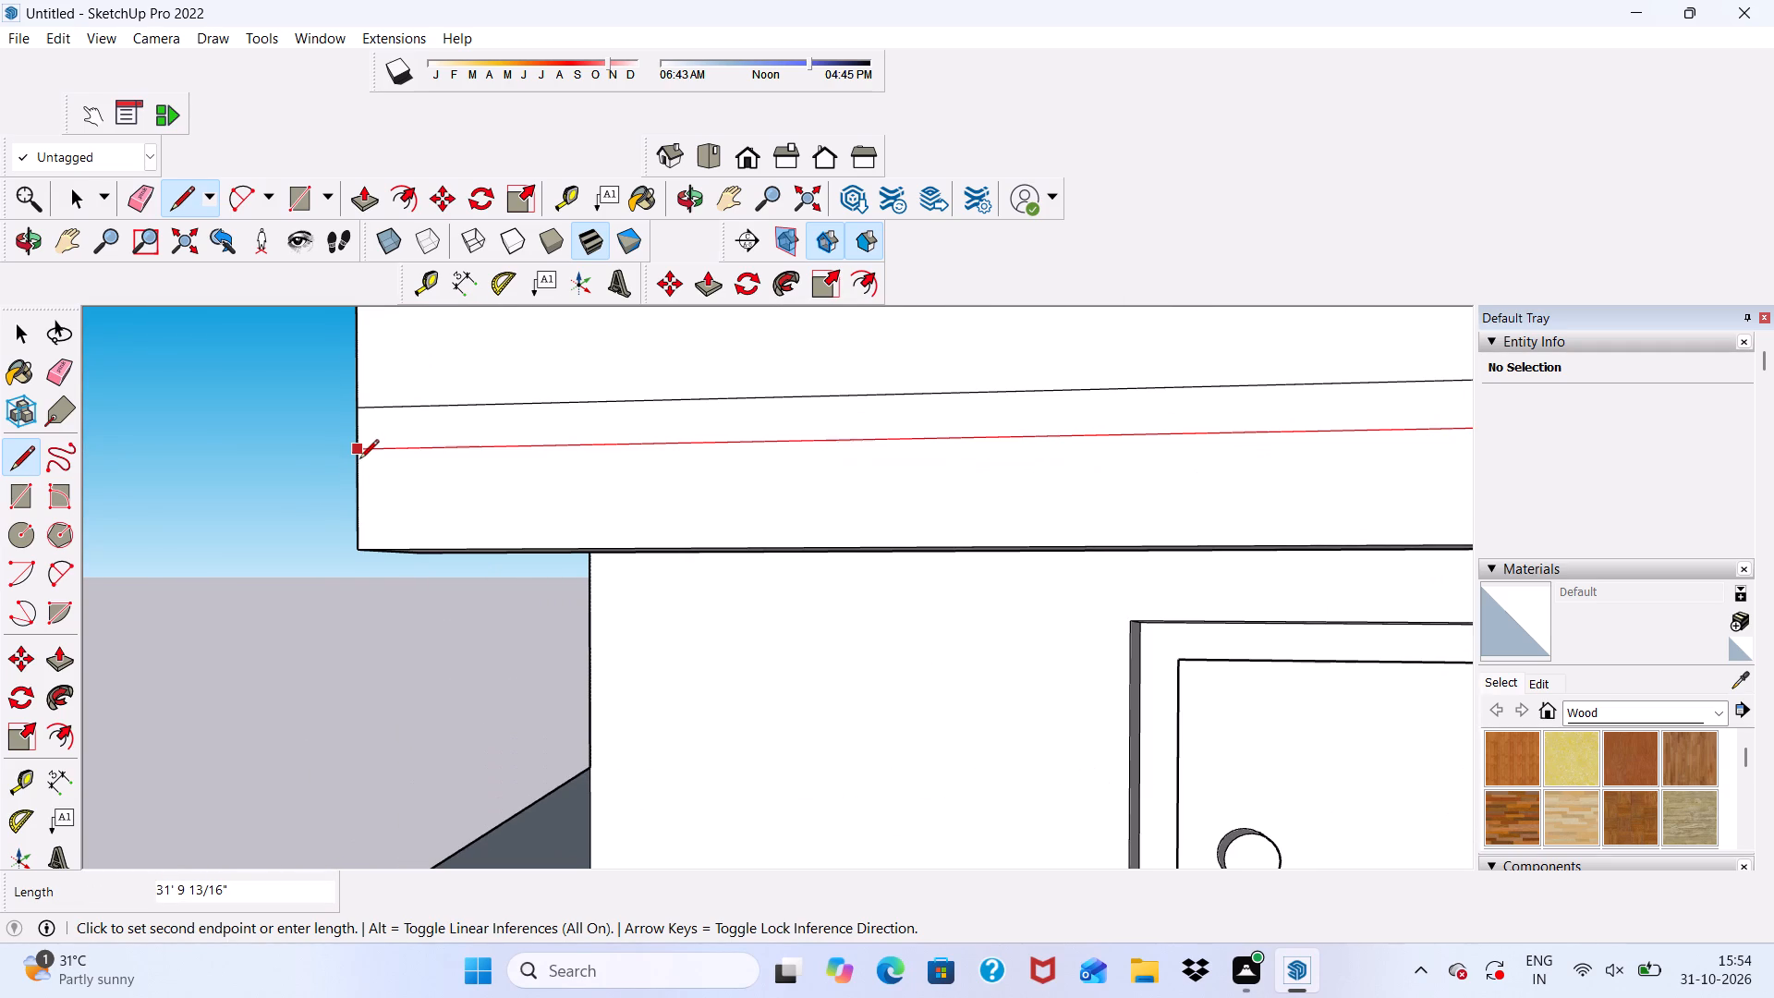
{"action": "left_click", "coordinate": [359, 457]}
{"action": "scroll", "coordinate": [345, 468], "scroll_direction": "down", "scroll_amount": 11}
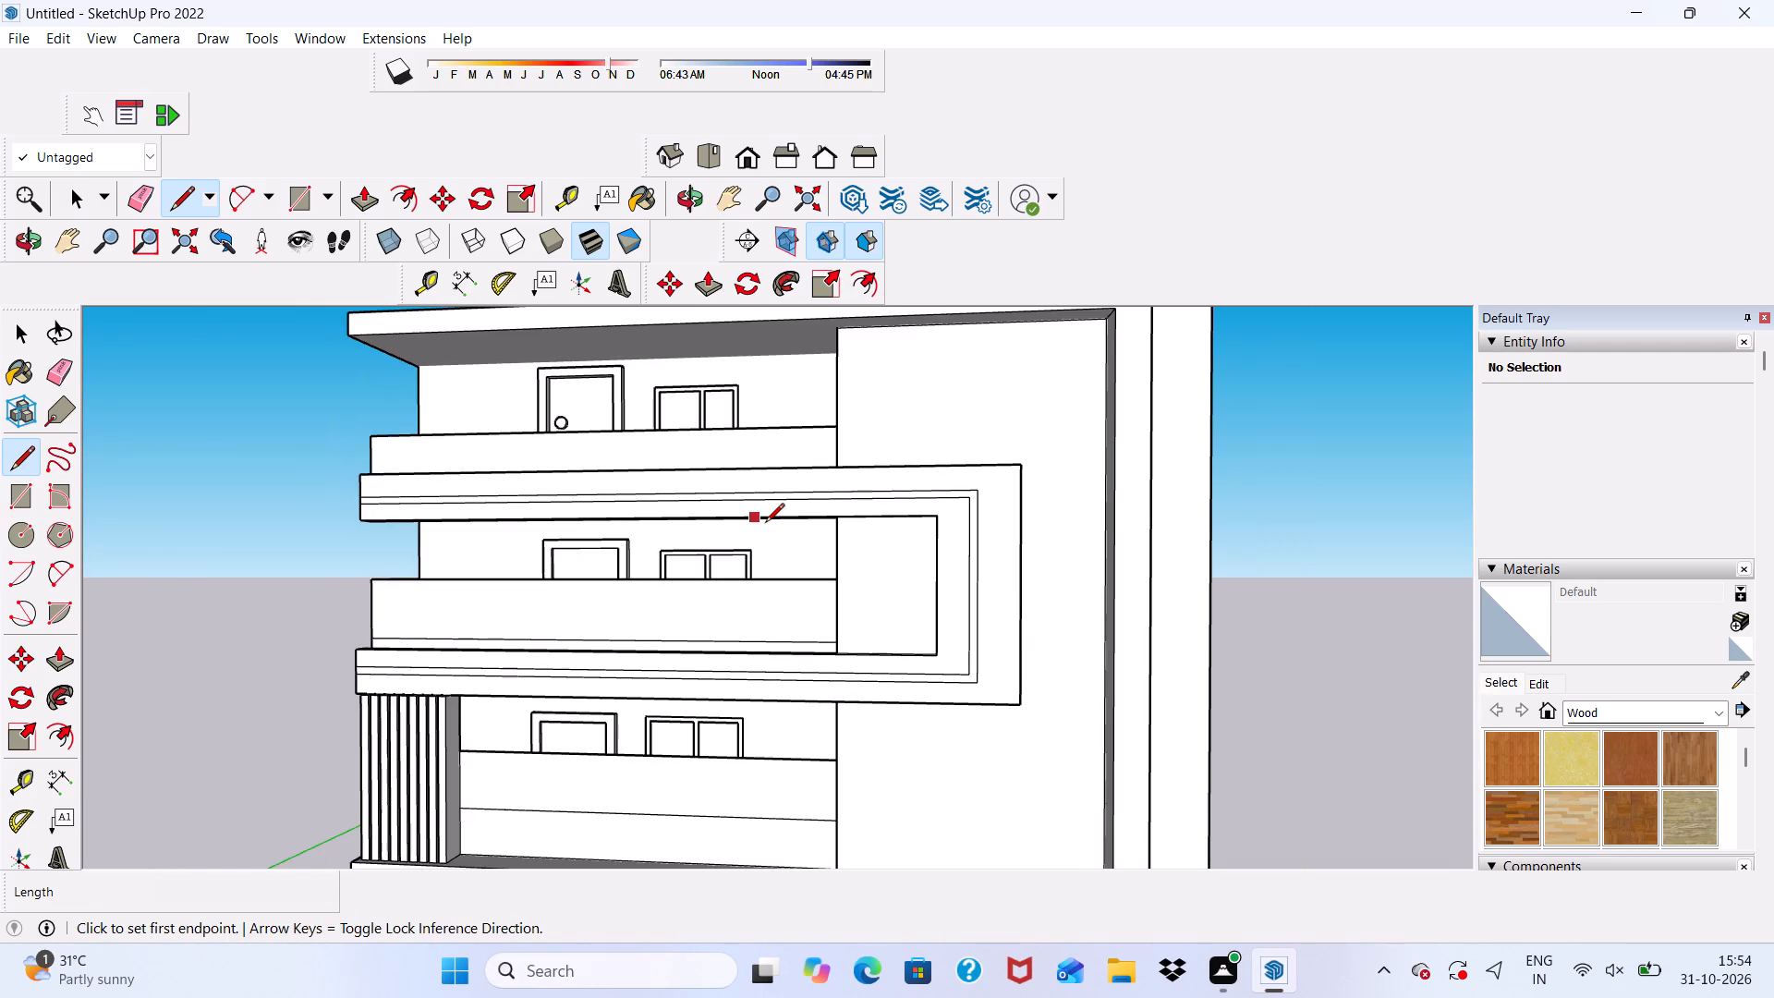
Examine the continuous inset strip on the wraparound band and the whole facade from the front, below and above.
{"action": "middle_click_drag", "start_coordinate": [766, 523], "coordinate": [699, 587]}
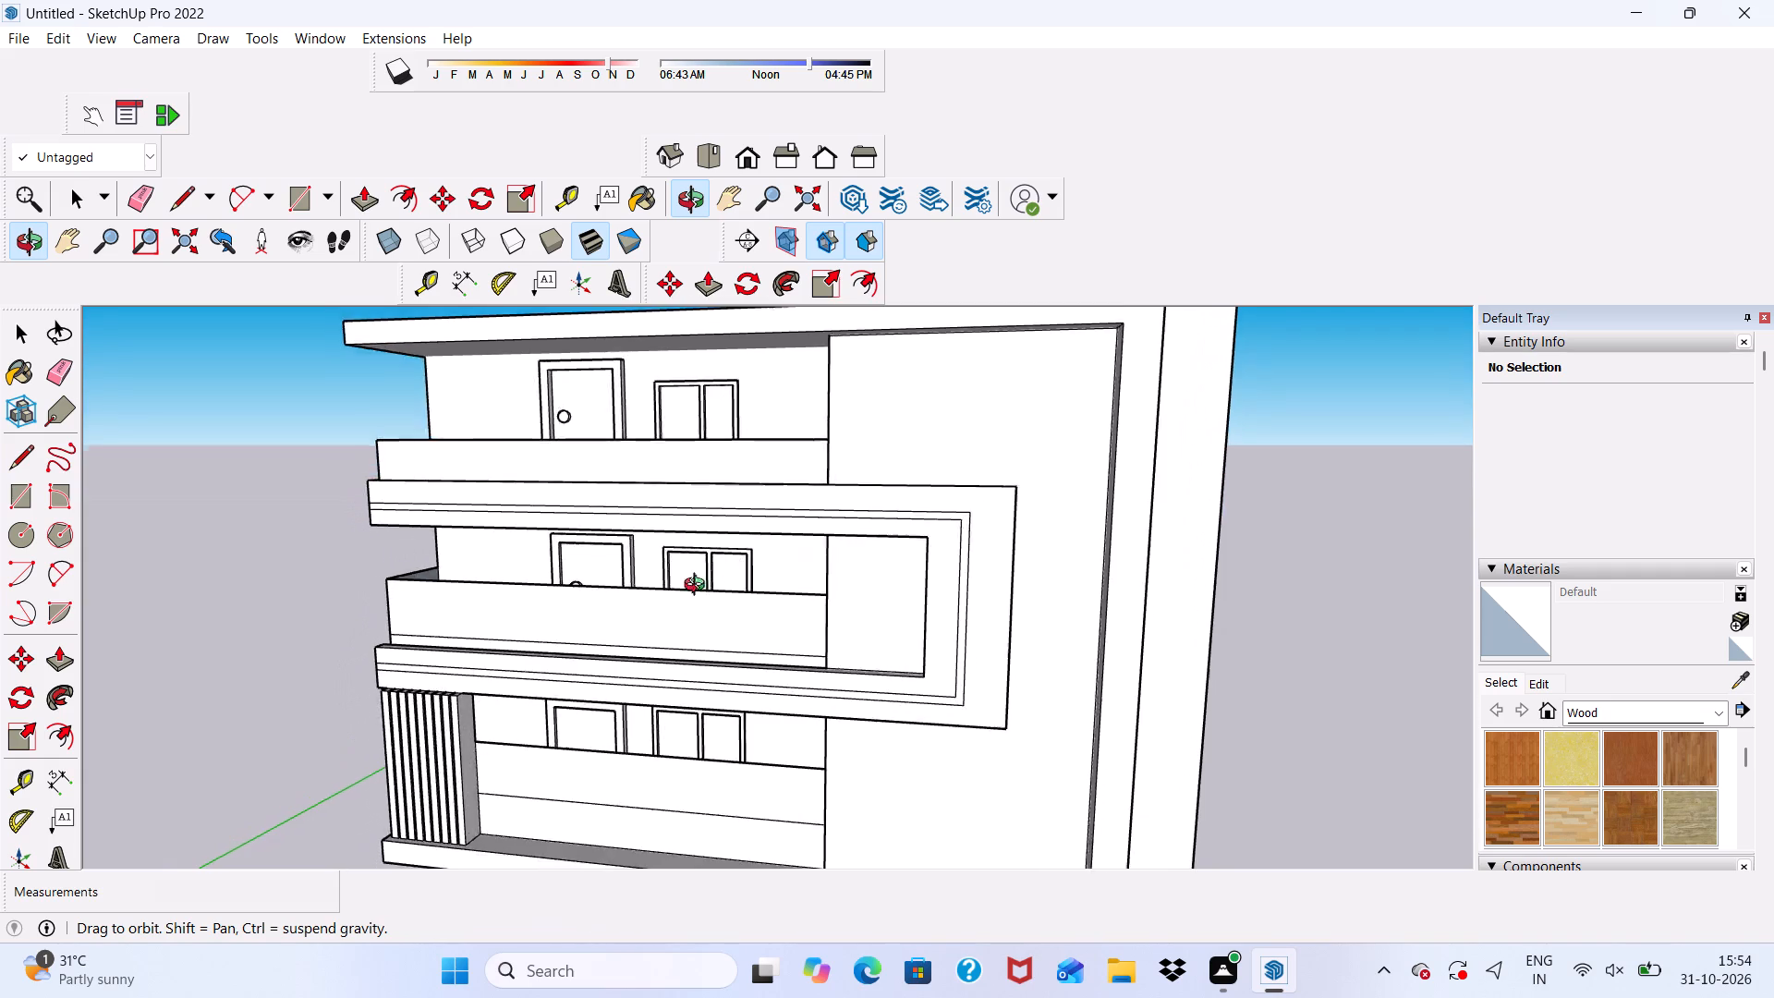
{"action": "middle_click_drag", "start_coordinate": [699, 587], "coordinate": [364, 657]}
{"action": "middle_click_drag", "start_coordinate": [373, 606], "coordinate": [829, 535]}
{"action": "key", "text": "space"}
{"action": "scroll", "coordinate": [647, 477], "scroll_direction": "down", "scroll_amount": 5}
{"action": "middle_click_drag", "start_coordinate": [741, 631], "coordinate": [737, 505]}
{"action": "scroll", "coordinate": [796, 647], "scroll_direction": "up", "scroll_amount": 10}
{"action": "scroll", "coordinate": [903, 538], "scroll_direction": "down", "scroll_amount": 3}
{"action": "middle_click_drag", "start_coordinate": [890, 531], "coordinate": [832, 771]}
{"action": "scroll", "coordinate": [801, 586], "scroll_direction": "down", "scroll_amount": 5}
{"action": "middle_click_drag", "start_coordinate": [795, 714], "coordinate": [918, 577]}
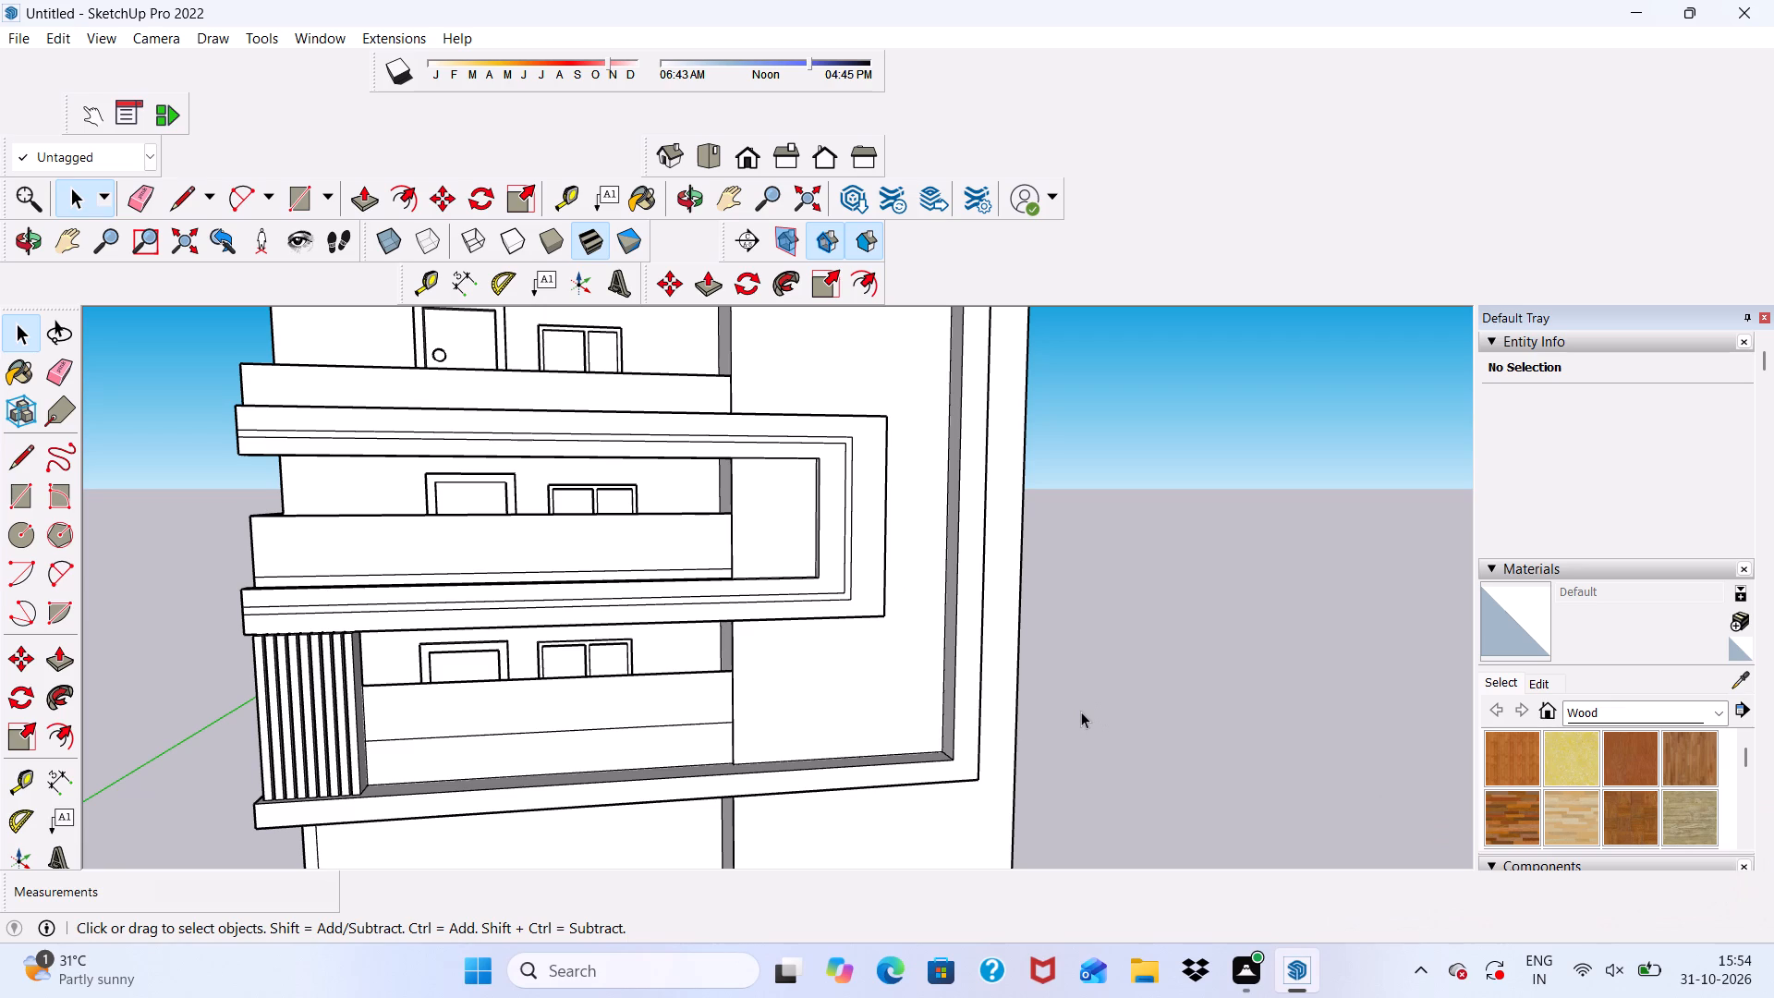
{"action": "scroll", "coordinate": [919, 695], "scroll_direction": "down", "scroll_amount": 3}
{"action": "scroll", "coordinate": [992, 664], "scroll_direction": "down", "scroll_amount": 4}
{"action": "middle_click_drag", "start_coordinate": [955, 699], "coordinate": [786, 665]}
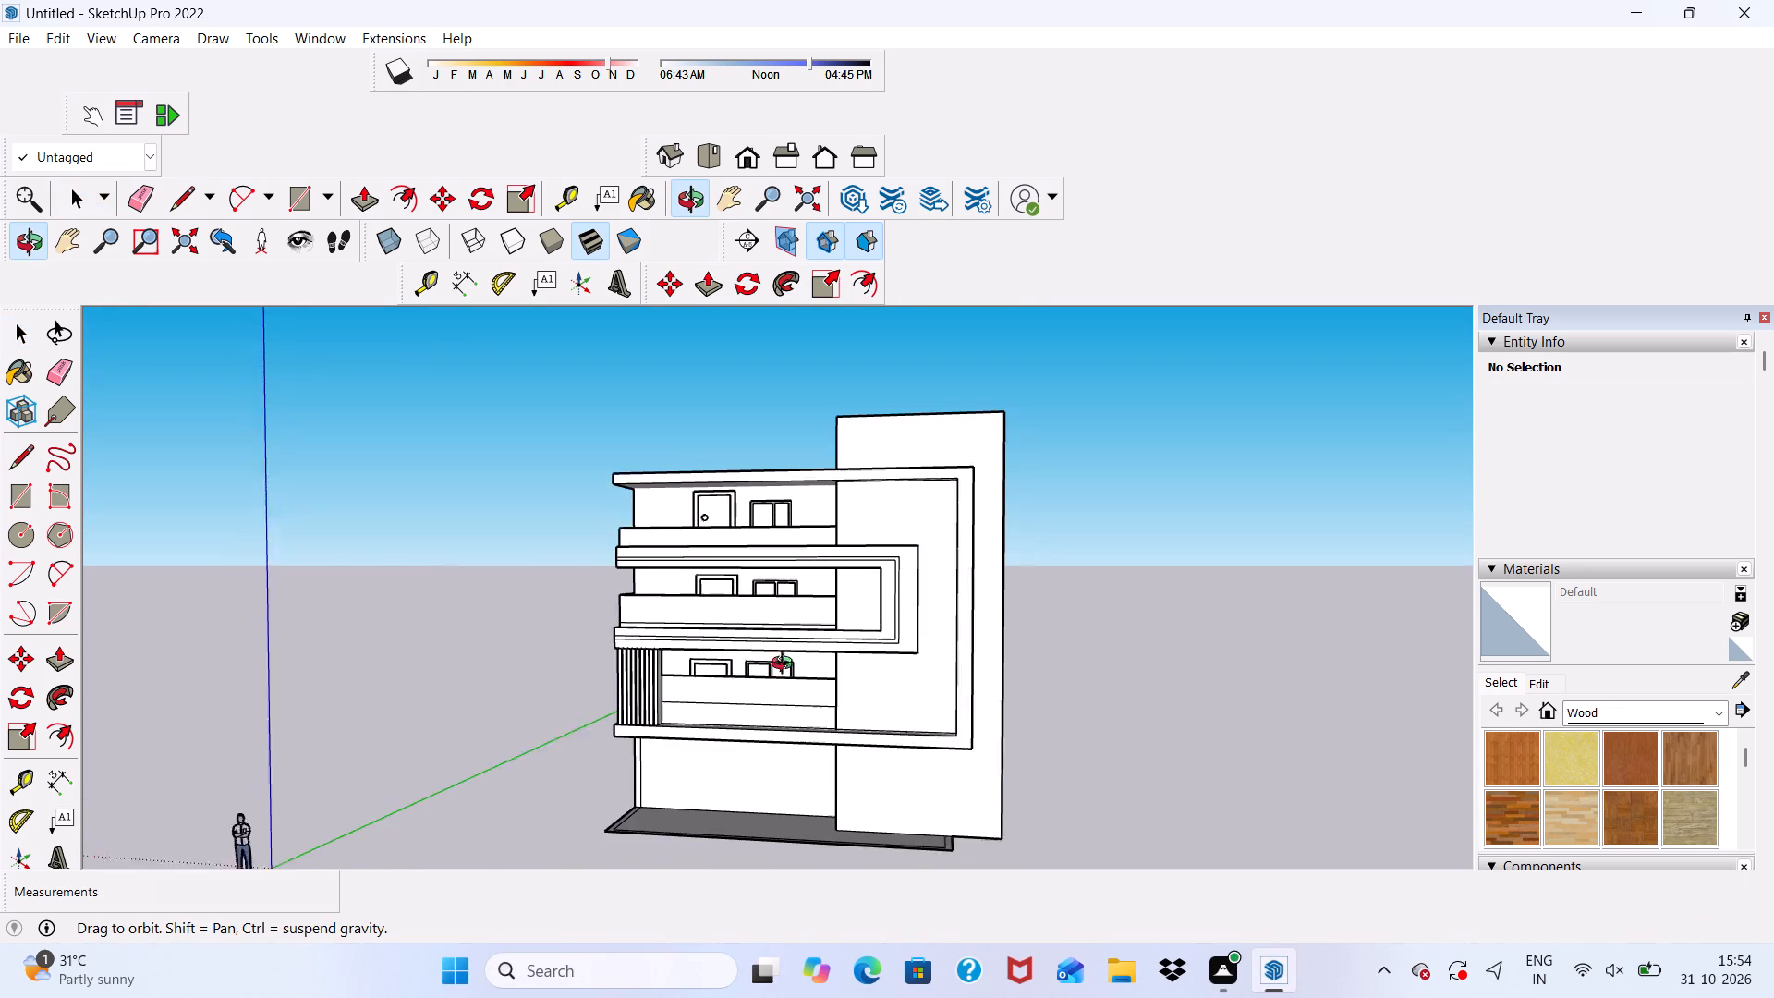
{"action": "middle_click_drag", "start_coordinate": [786, 665], "coordinate": [993, 717]}
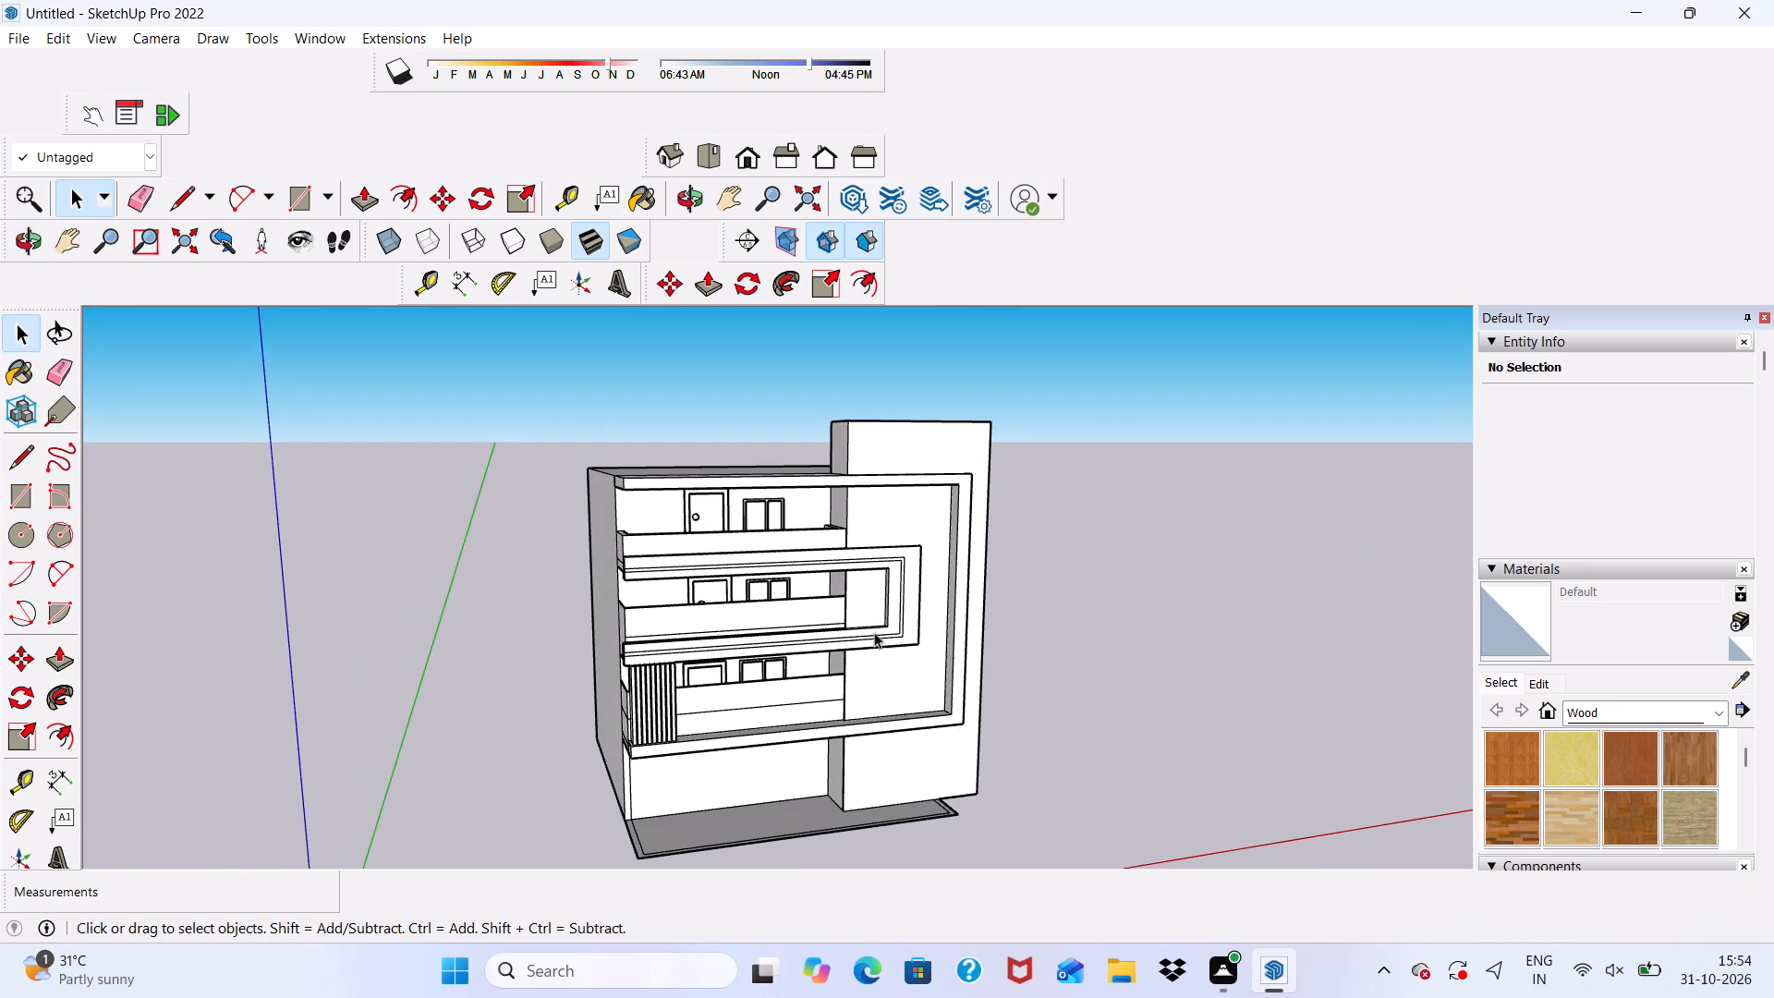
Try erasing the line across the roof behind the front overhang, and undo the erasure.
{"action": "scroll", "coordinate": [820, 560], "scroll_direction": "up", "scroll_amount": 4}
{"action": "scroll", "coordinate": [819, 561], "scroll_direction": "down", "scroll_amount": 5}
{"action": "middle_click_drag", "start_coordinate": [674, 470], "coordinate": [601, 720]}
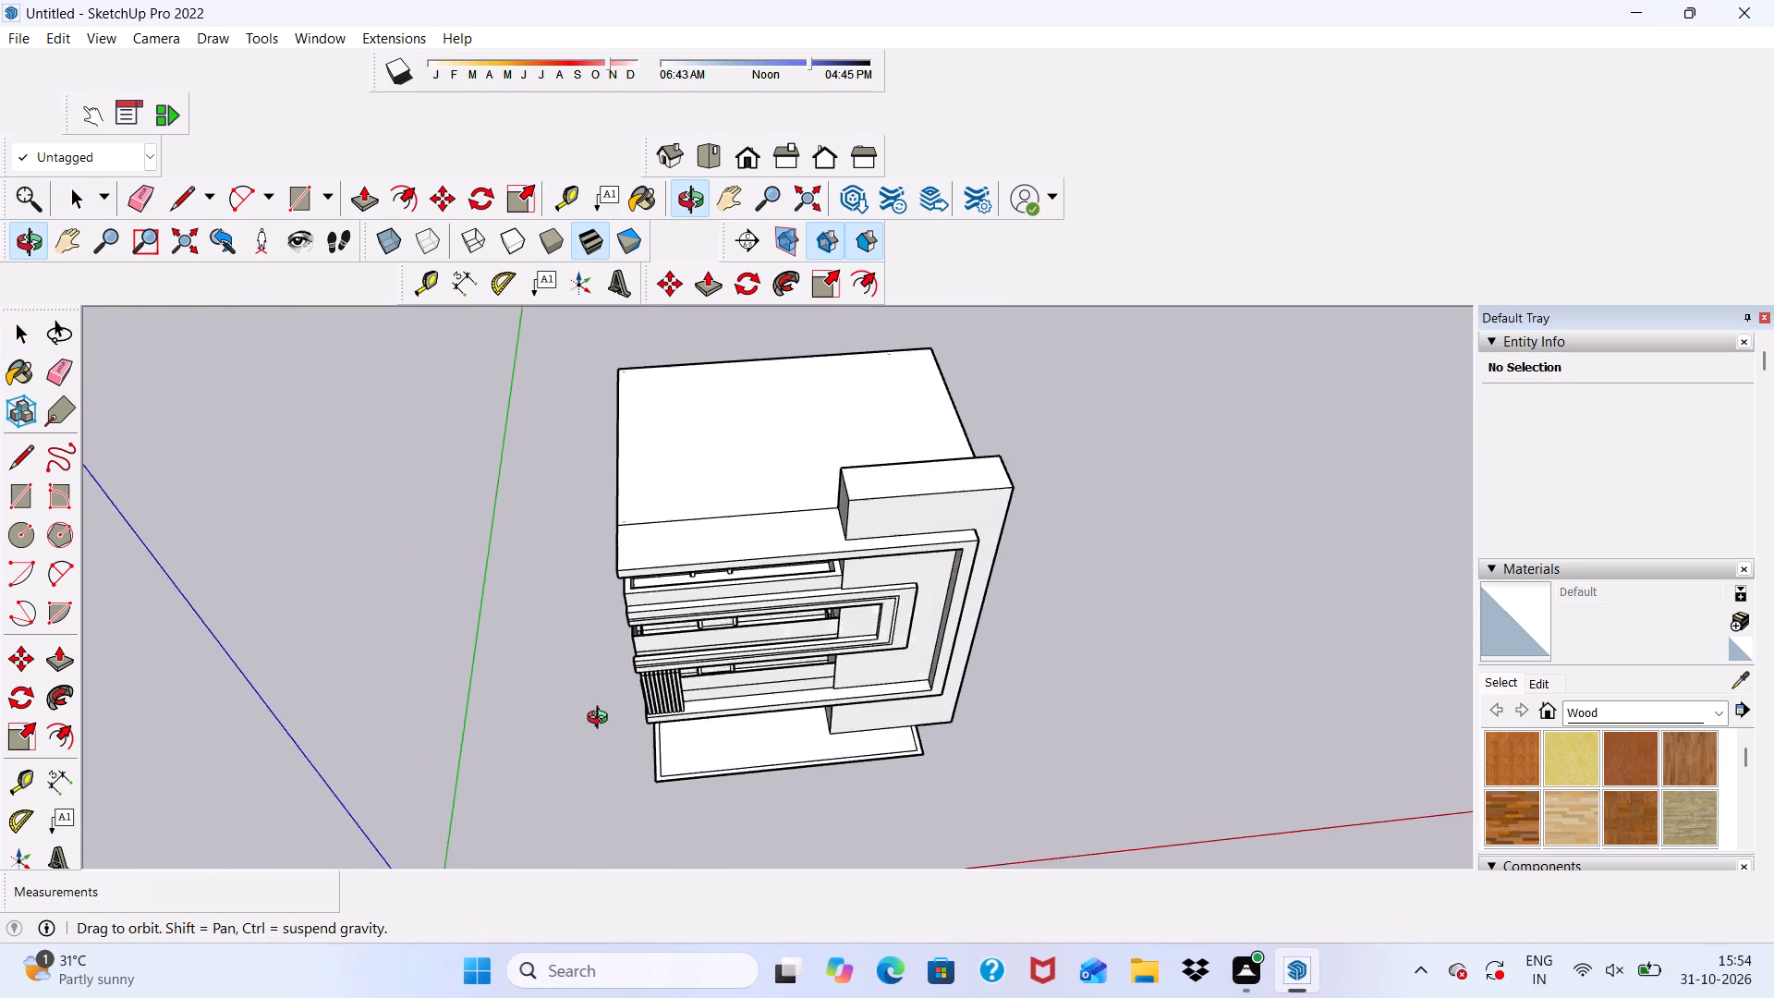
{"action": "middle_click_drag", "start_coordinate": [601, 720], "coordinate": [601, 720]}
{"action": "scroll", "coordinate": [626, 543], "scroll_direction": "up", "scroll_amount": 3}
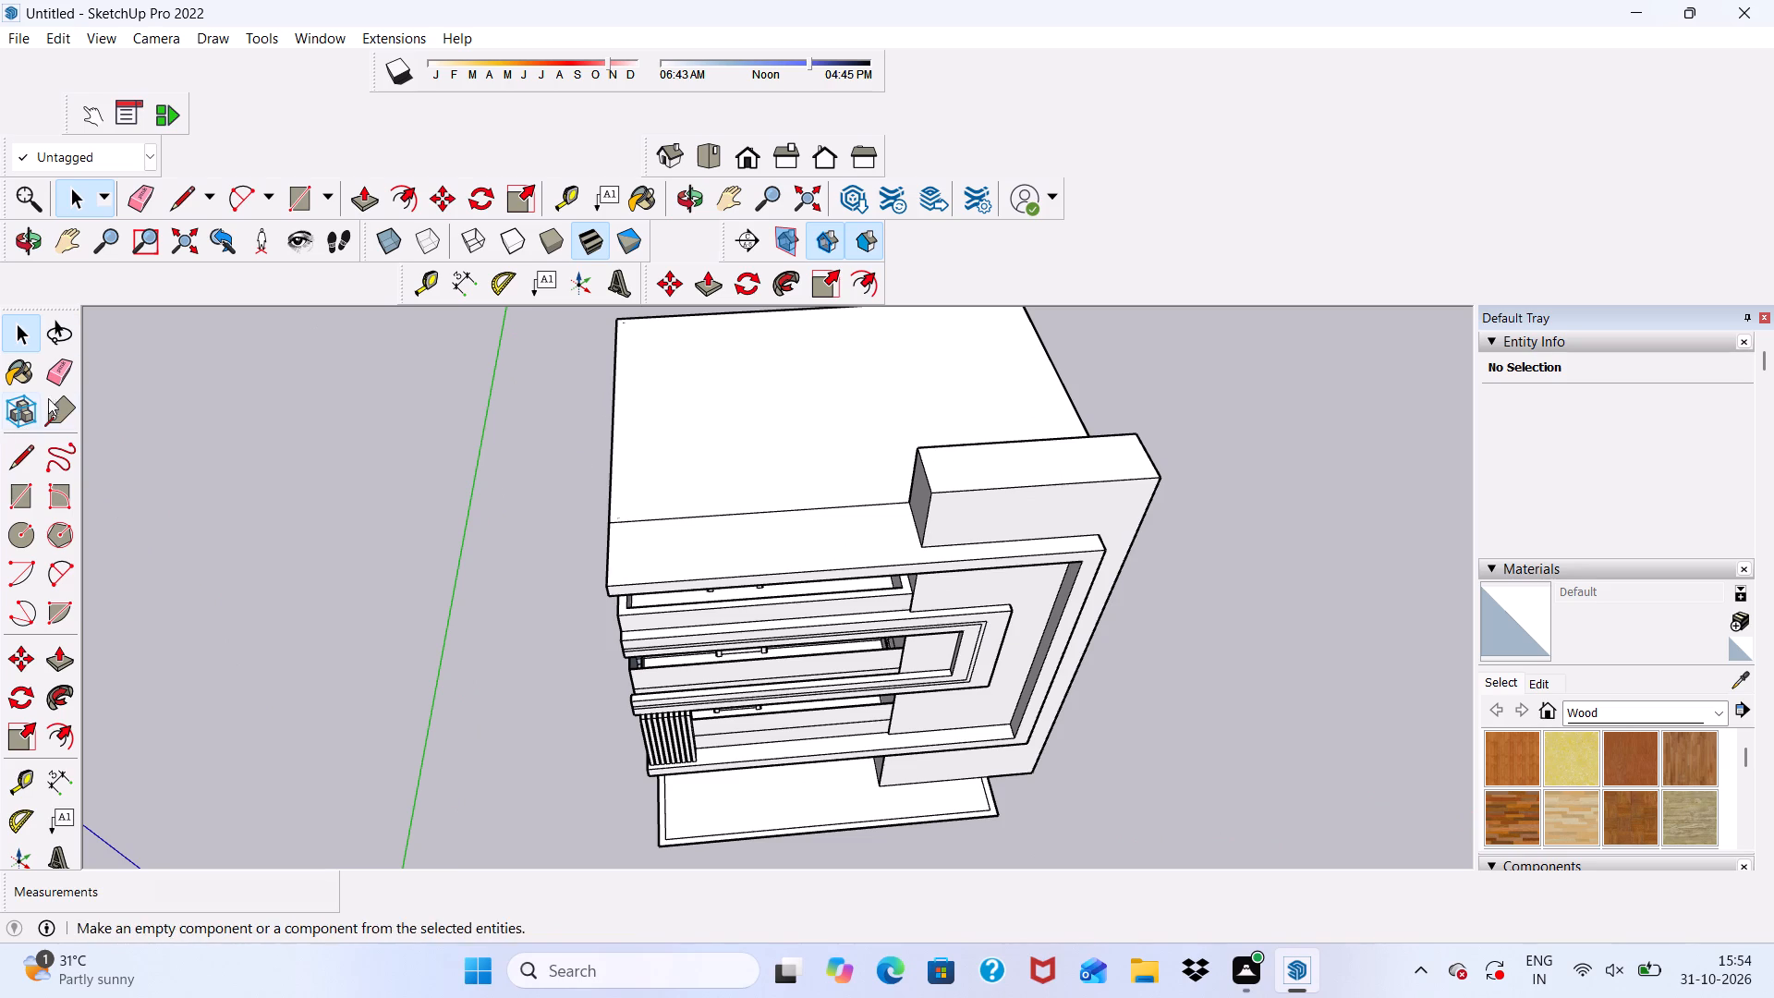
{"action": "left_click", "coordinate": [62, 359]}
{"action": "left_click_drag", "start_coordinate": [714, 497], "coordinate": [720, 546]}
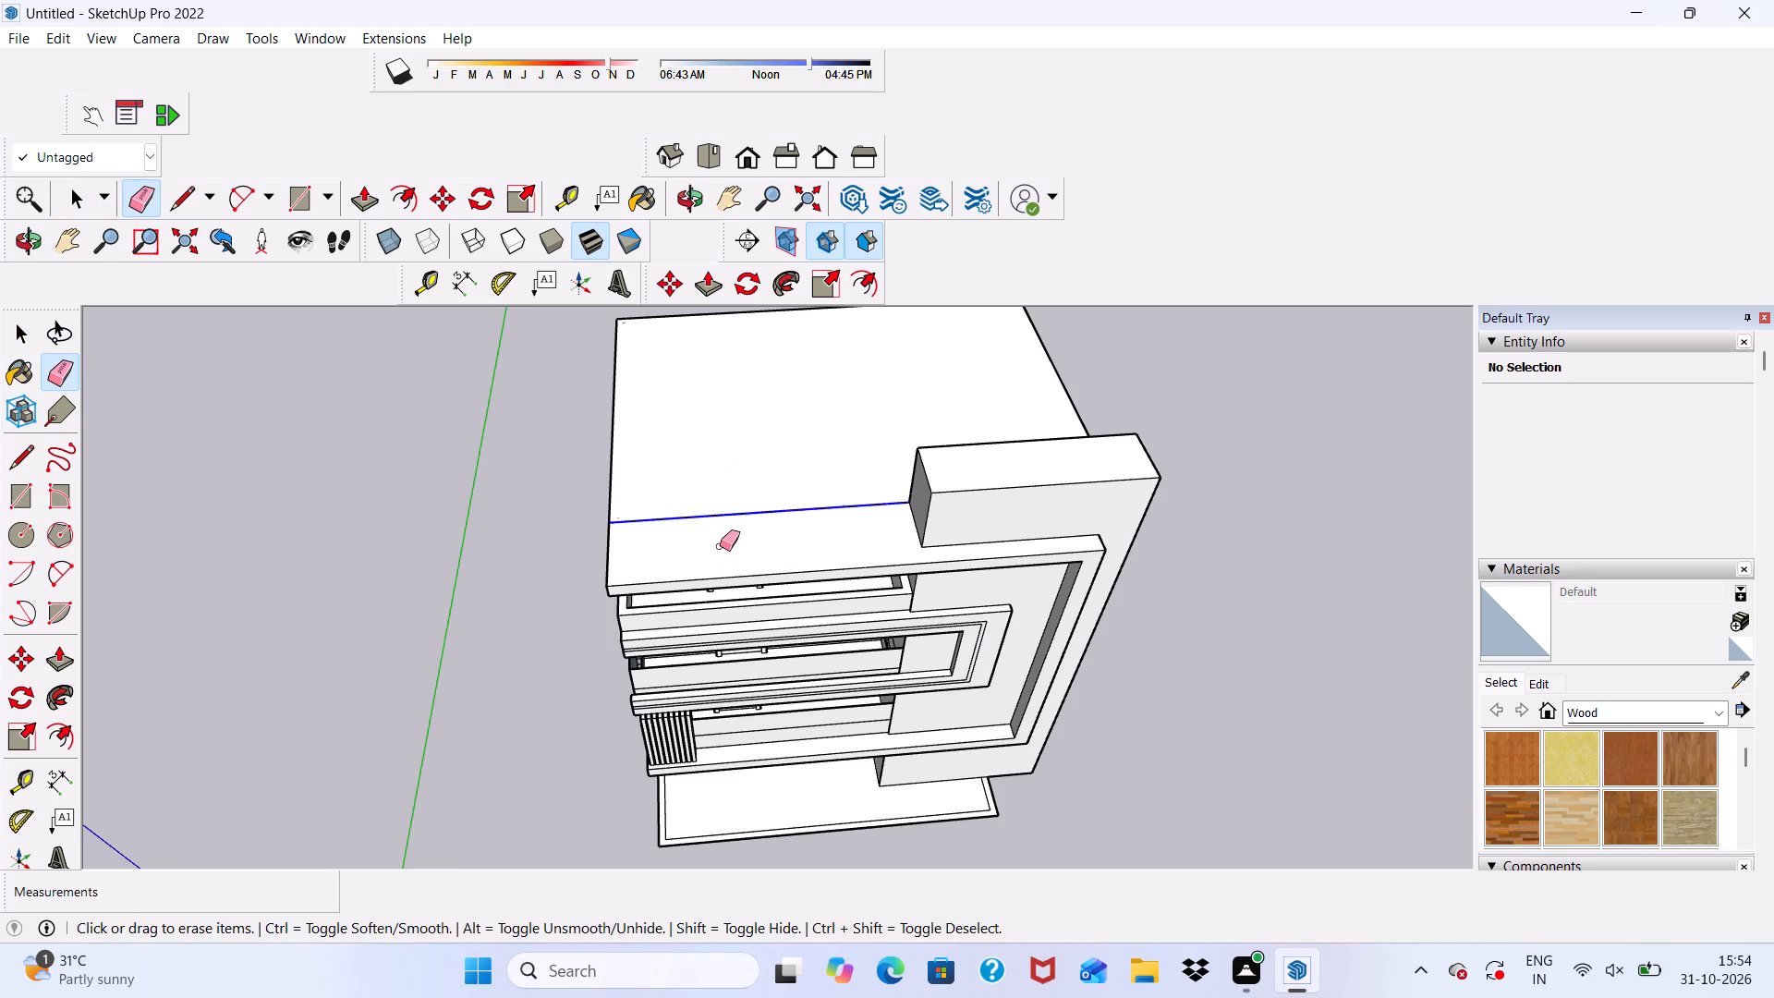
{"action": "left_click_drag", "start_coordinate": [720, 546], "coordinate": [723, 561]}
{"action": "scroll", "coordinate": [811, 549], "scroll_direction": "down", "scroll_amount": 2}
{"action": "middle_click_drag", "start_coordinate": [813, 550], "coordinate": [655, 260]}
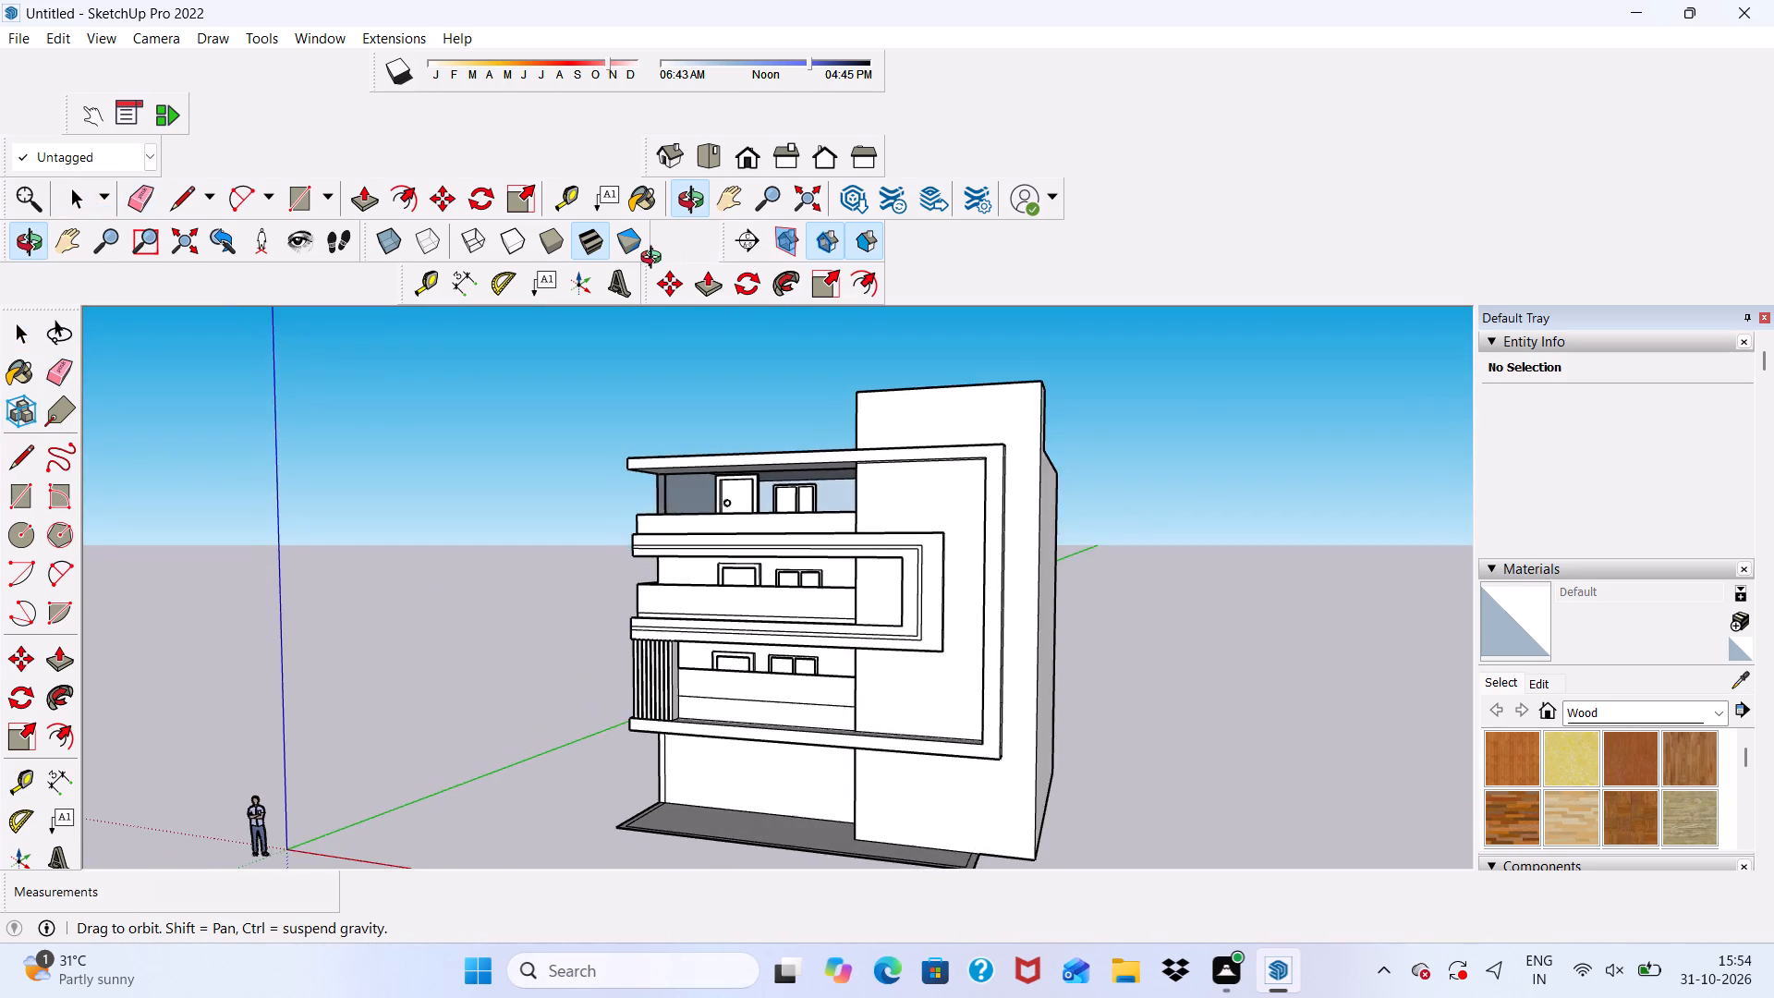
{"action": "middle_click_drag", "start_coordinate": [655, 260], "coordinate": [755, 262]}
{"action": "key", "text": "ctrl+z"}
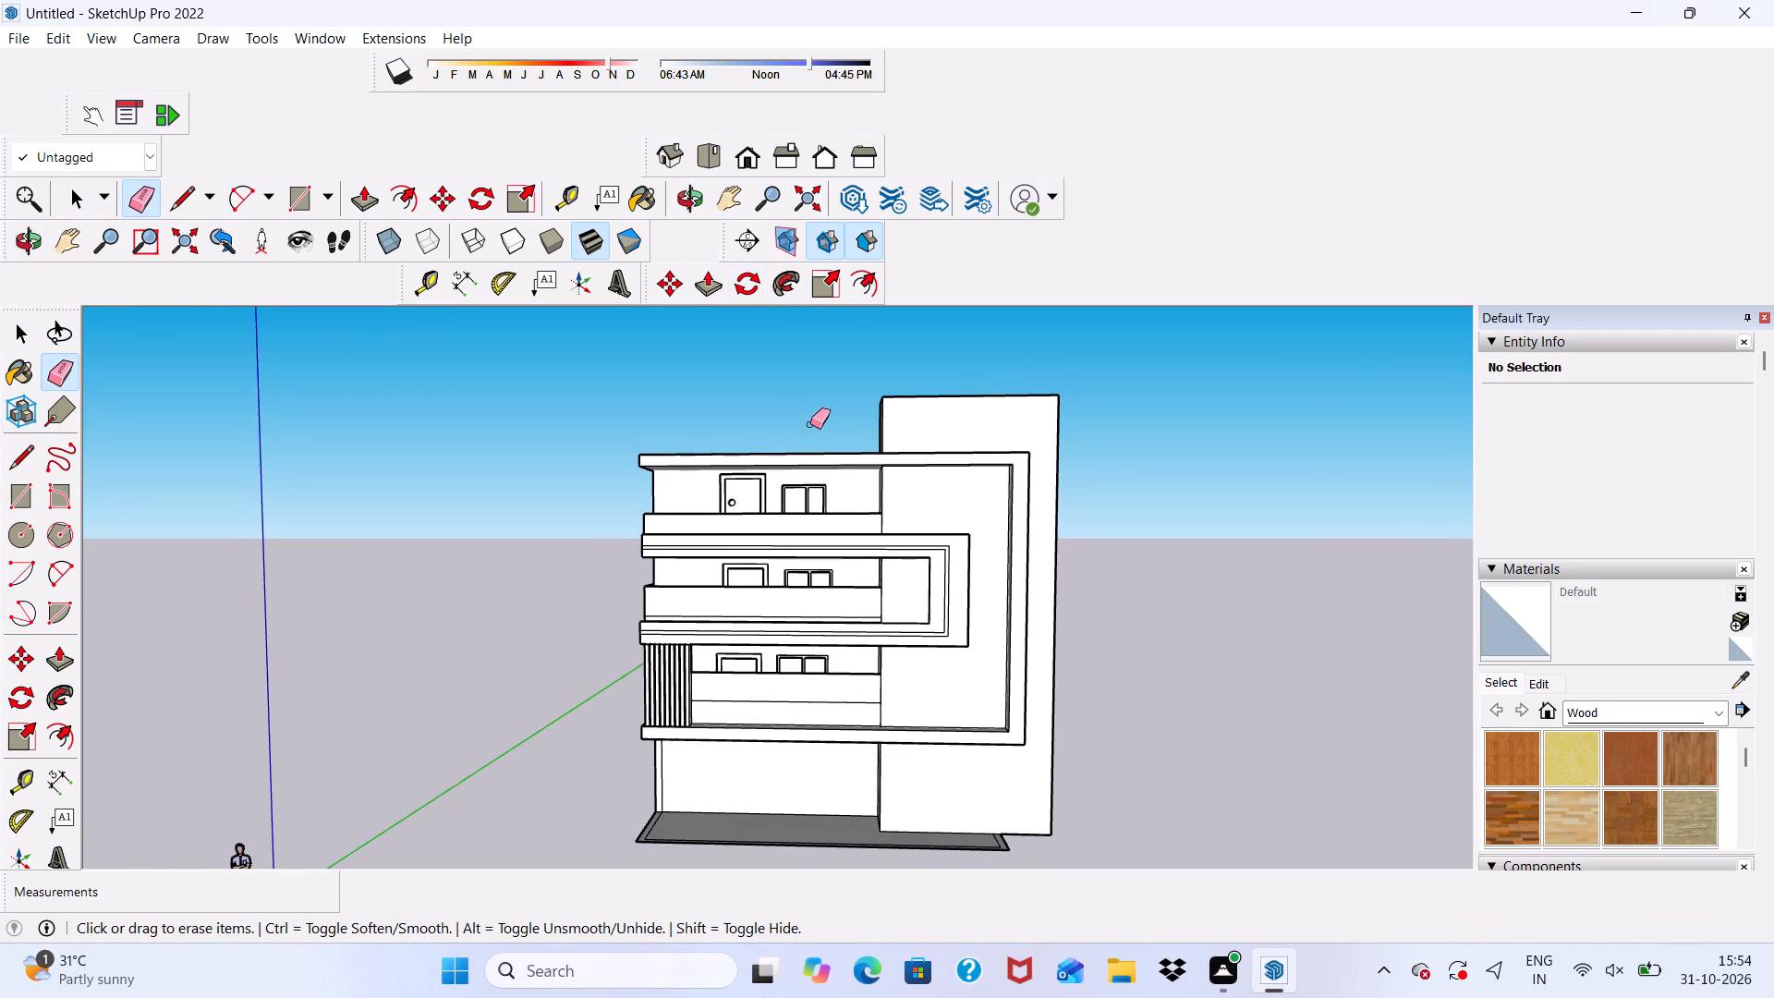
Examine the roof and the line behind the front overhang from above and from the open side.
{"action": "key", "text": "space"}
{"action": "scroll", "coordinate": [810, 408], "scroll_direction": "down", "scroll_amount": 4}
{"action": "middle_click_drag", "start_coordinate": [810, 415], "coordinate": [829, 785]}
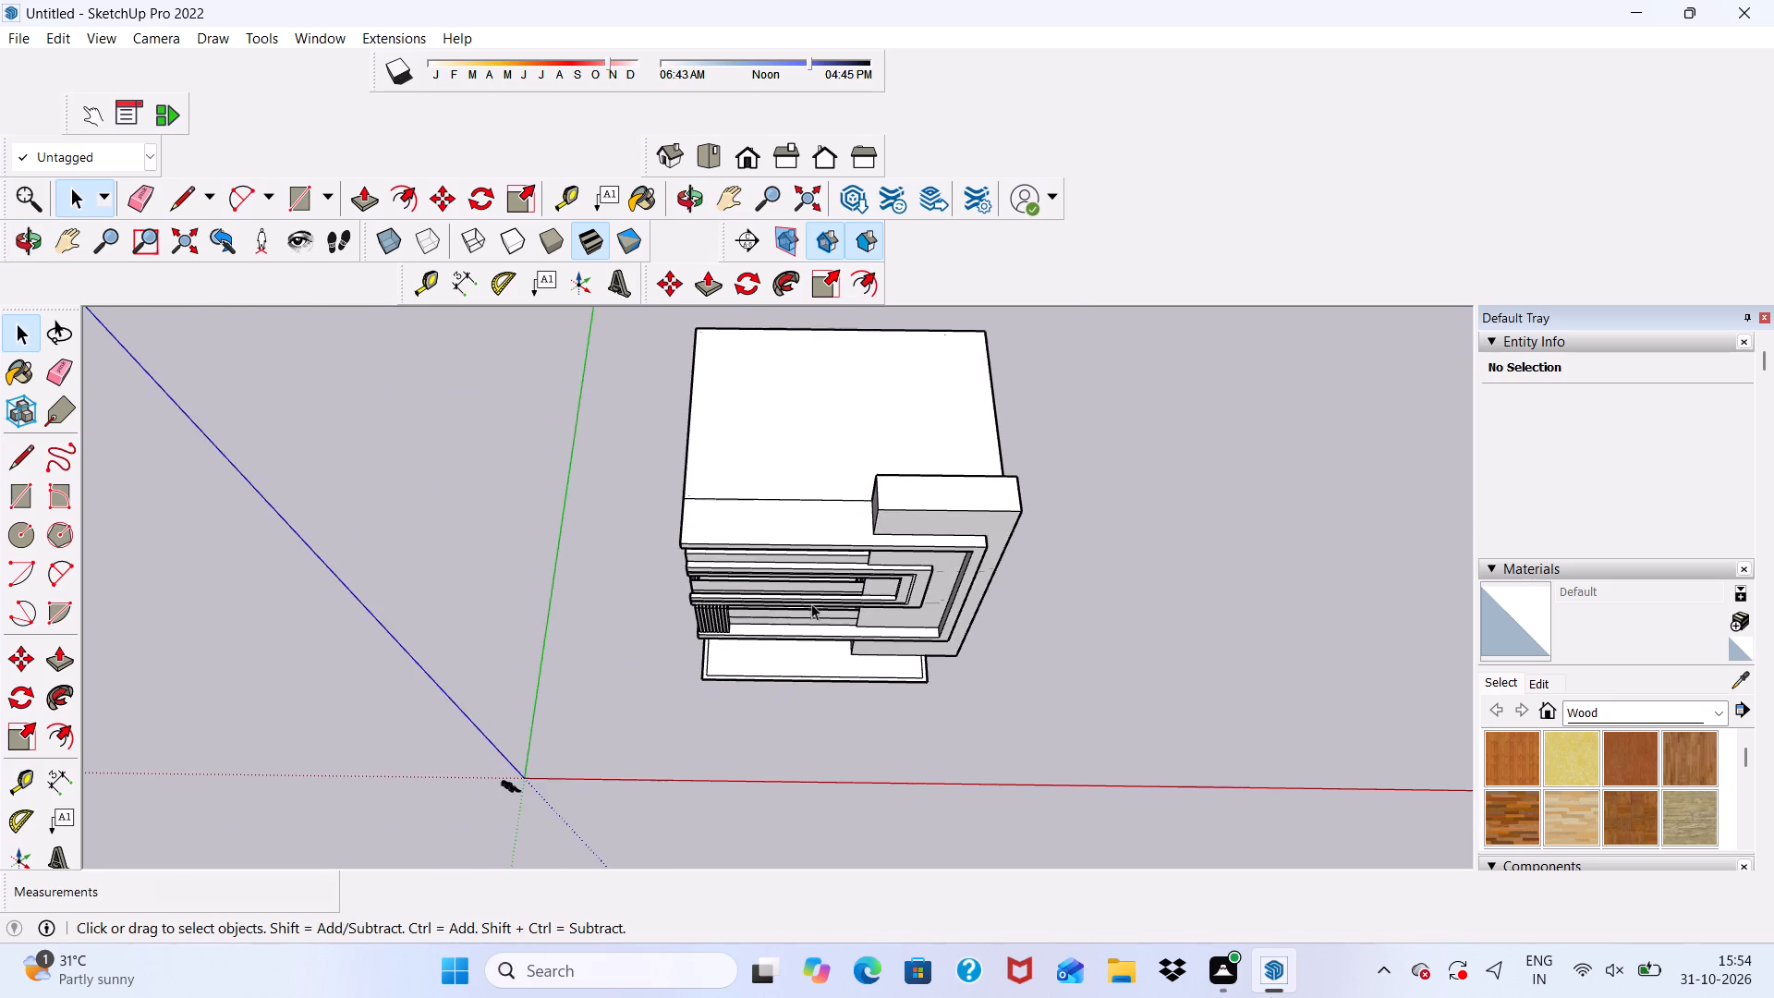
{"action": "scroll", "coordinate": [796, 555], "scroll_direction": "up", "scroll_amount": 4}
{"action": "scroll", "coordinate": [788, 510], "scroll_direction": "down", "scroll_amount": 1}
{"action": "middle_click_drag", "start_coordinate": [788, 510], "coordinate": [1126, 720]}
{"action": "middle_click_drag", "start_coordinate": [1203, 720], "coordinate": [647, 631]}
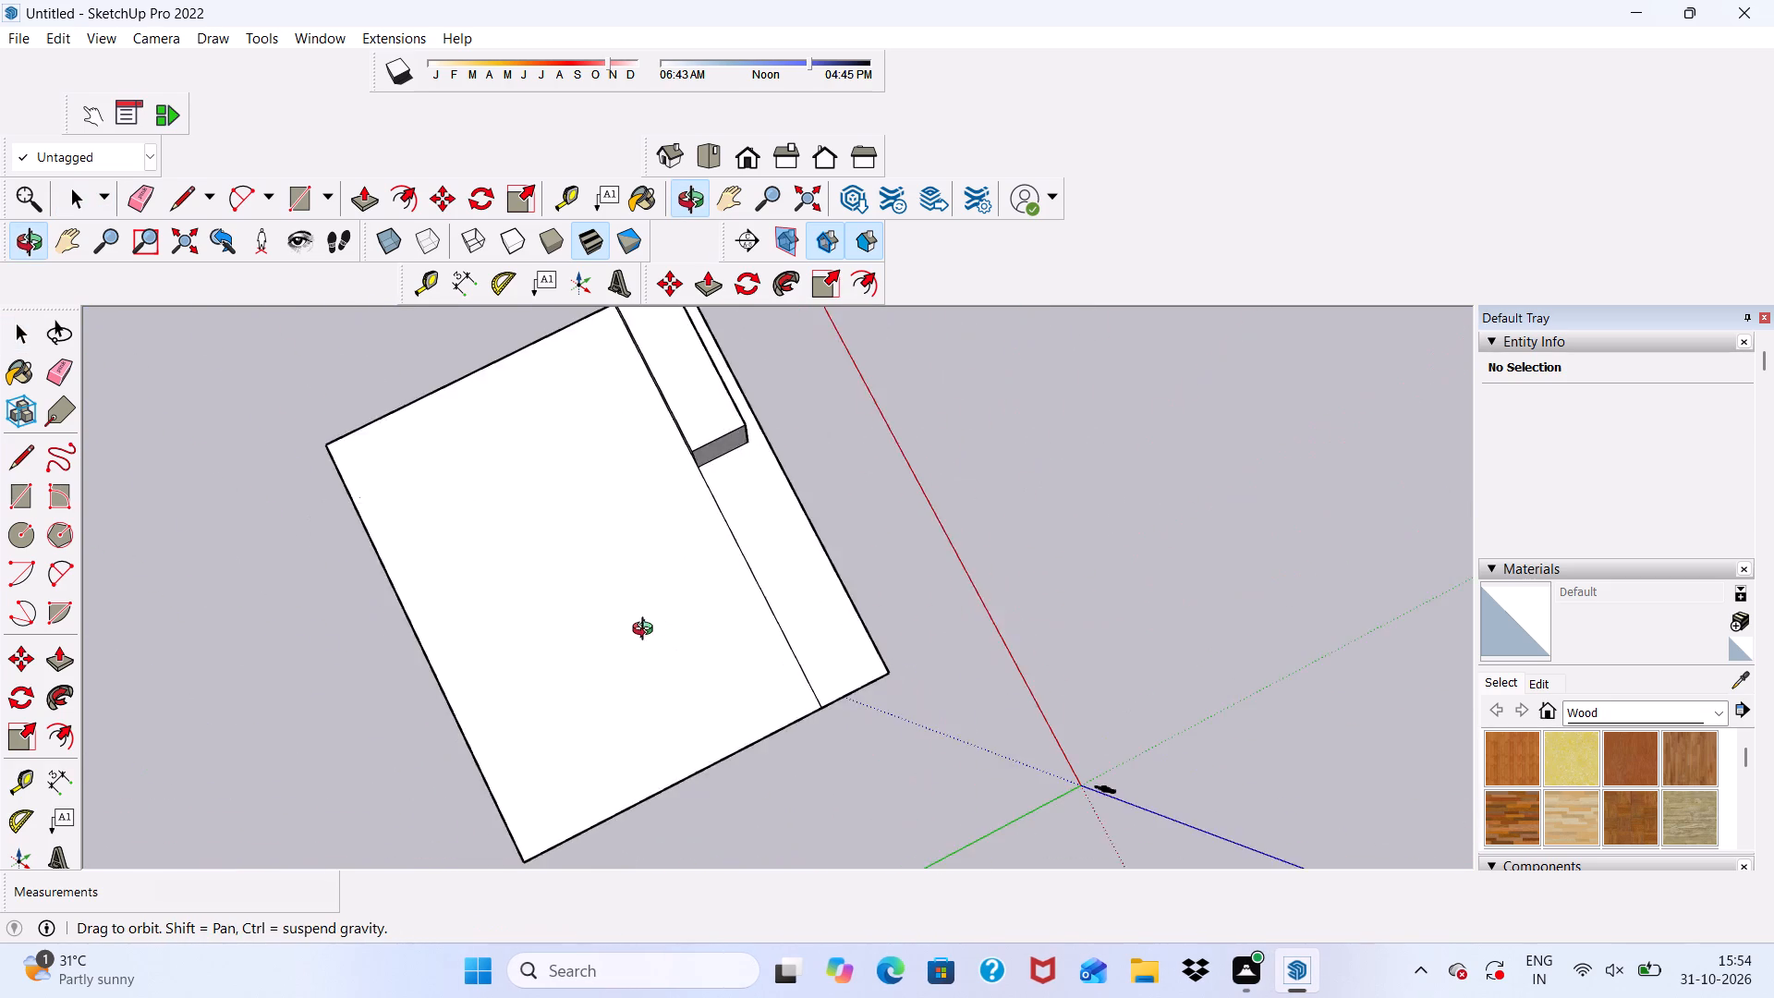
{"action": "middle_click_drag", "start_coordinate": [647, 631], "coordinate": [216, 259]}
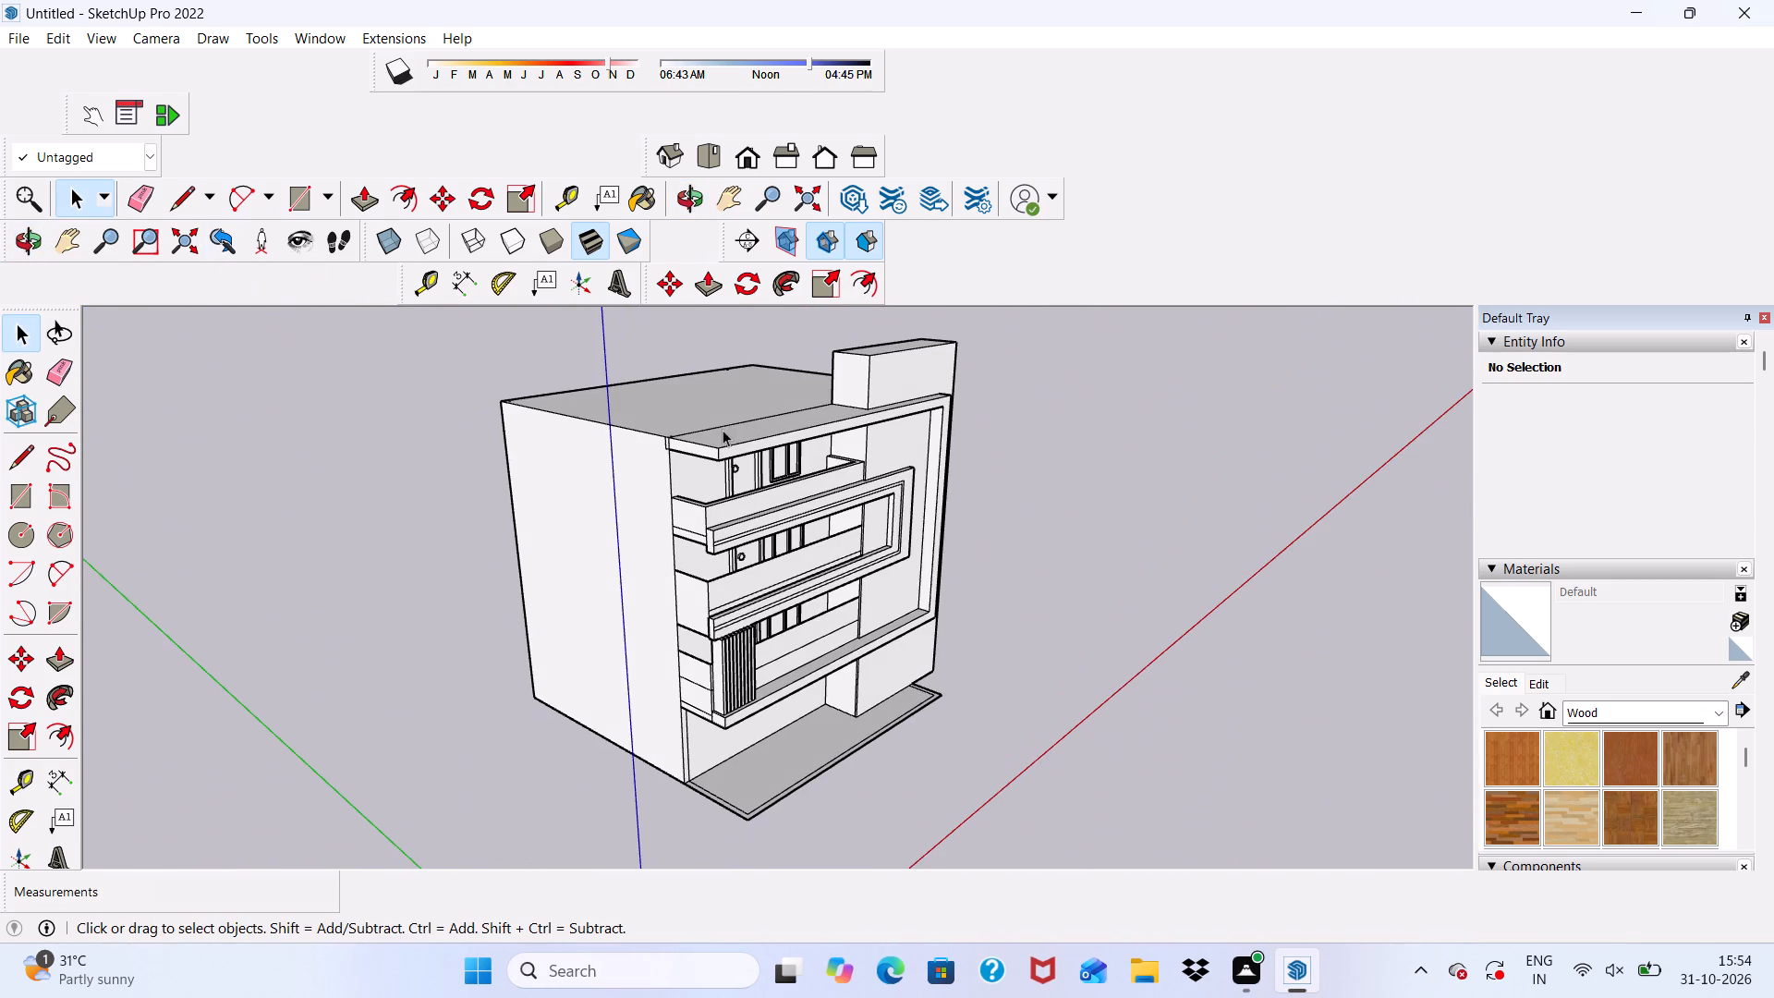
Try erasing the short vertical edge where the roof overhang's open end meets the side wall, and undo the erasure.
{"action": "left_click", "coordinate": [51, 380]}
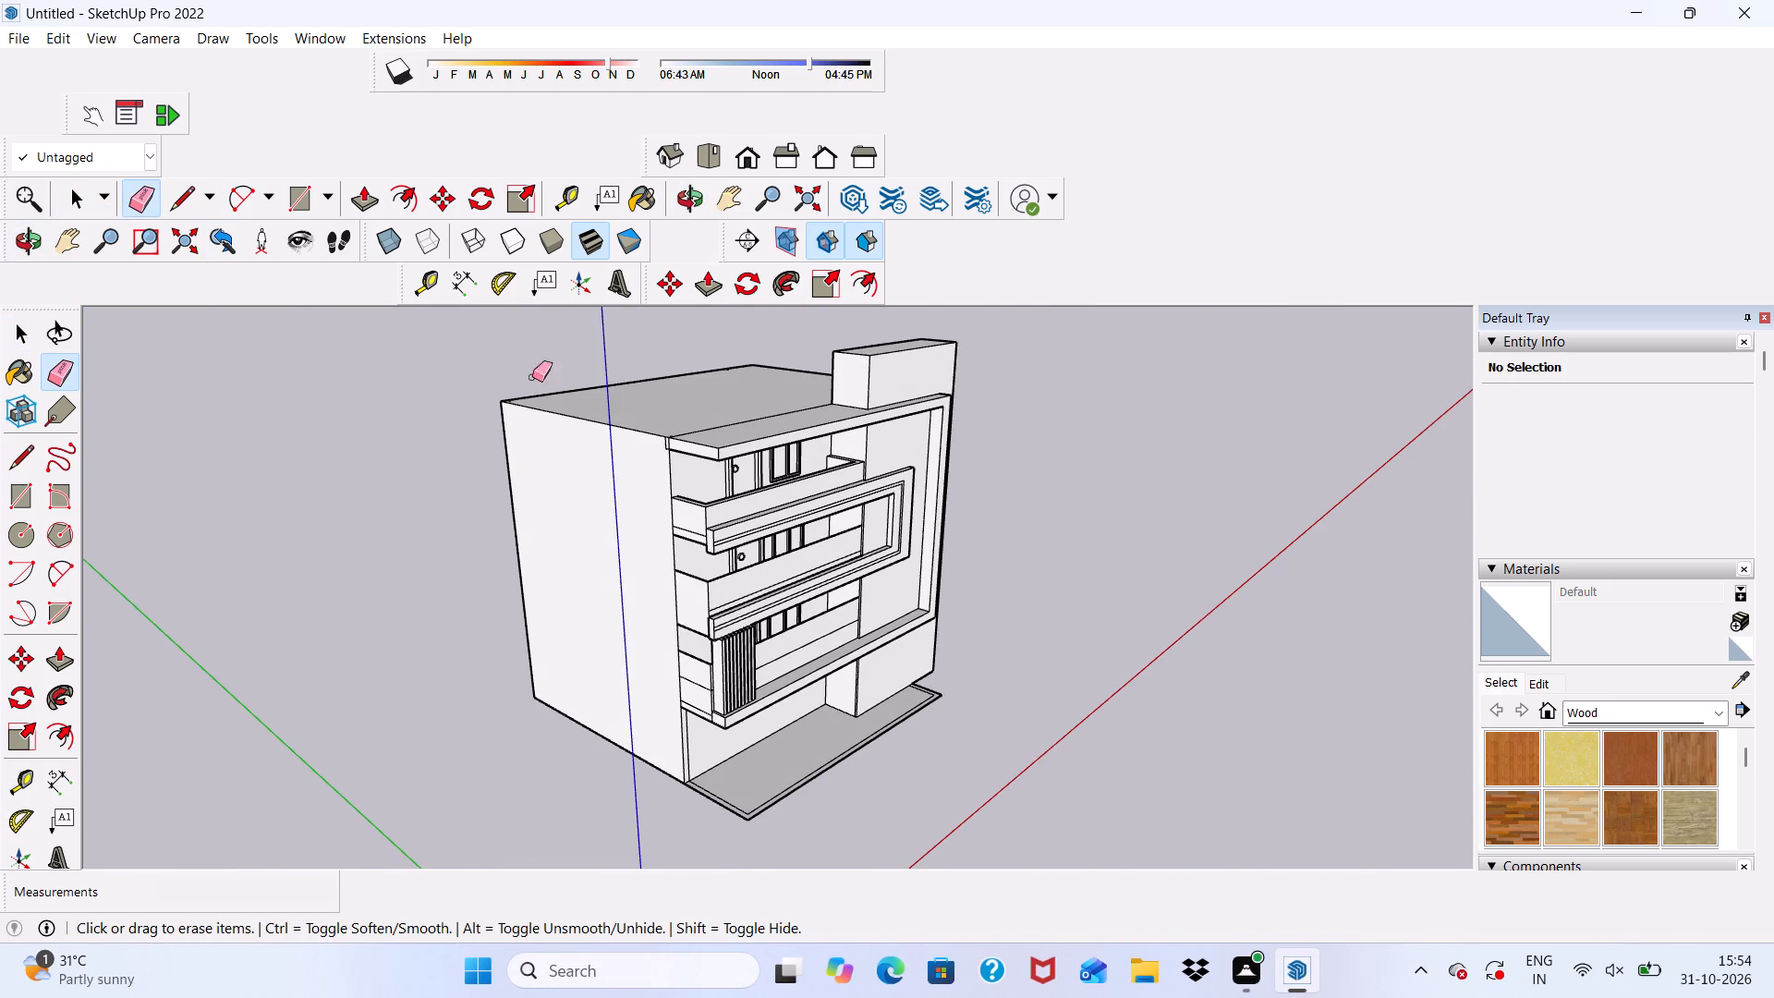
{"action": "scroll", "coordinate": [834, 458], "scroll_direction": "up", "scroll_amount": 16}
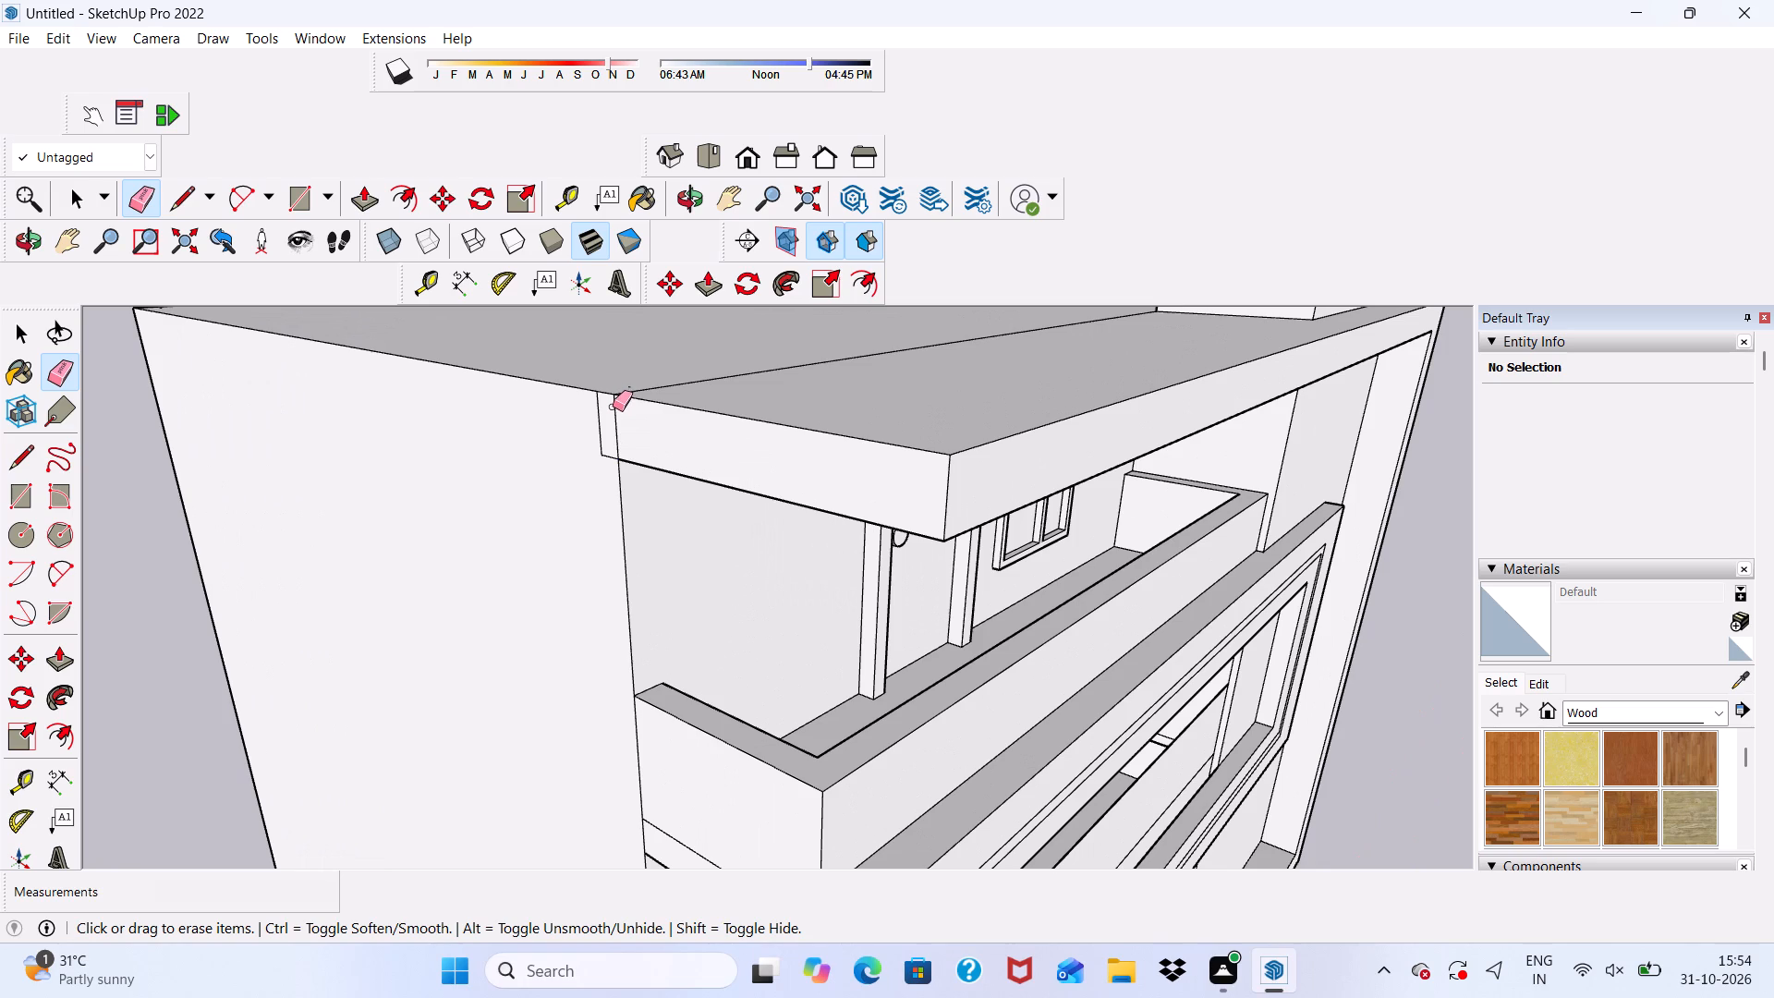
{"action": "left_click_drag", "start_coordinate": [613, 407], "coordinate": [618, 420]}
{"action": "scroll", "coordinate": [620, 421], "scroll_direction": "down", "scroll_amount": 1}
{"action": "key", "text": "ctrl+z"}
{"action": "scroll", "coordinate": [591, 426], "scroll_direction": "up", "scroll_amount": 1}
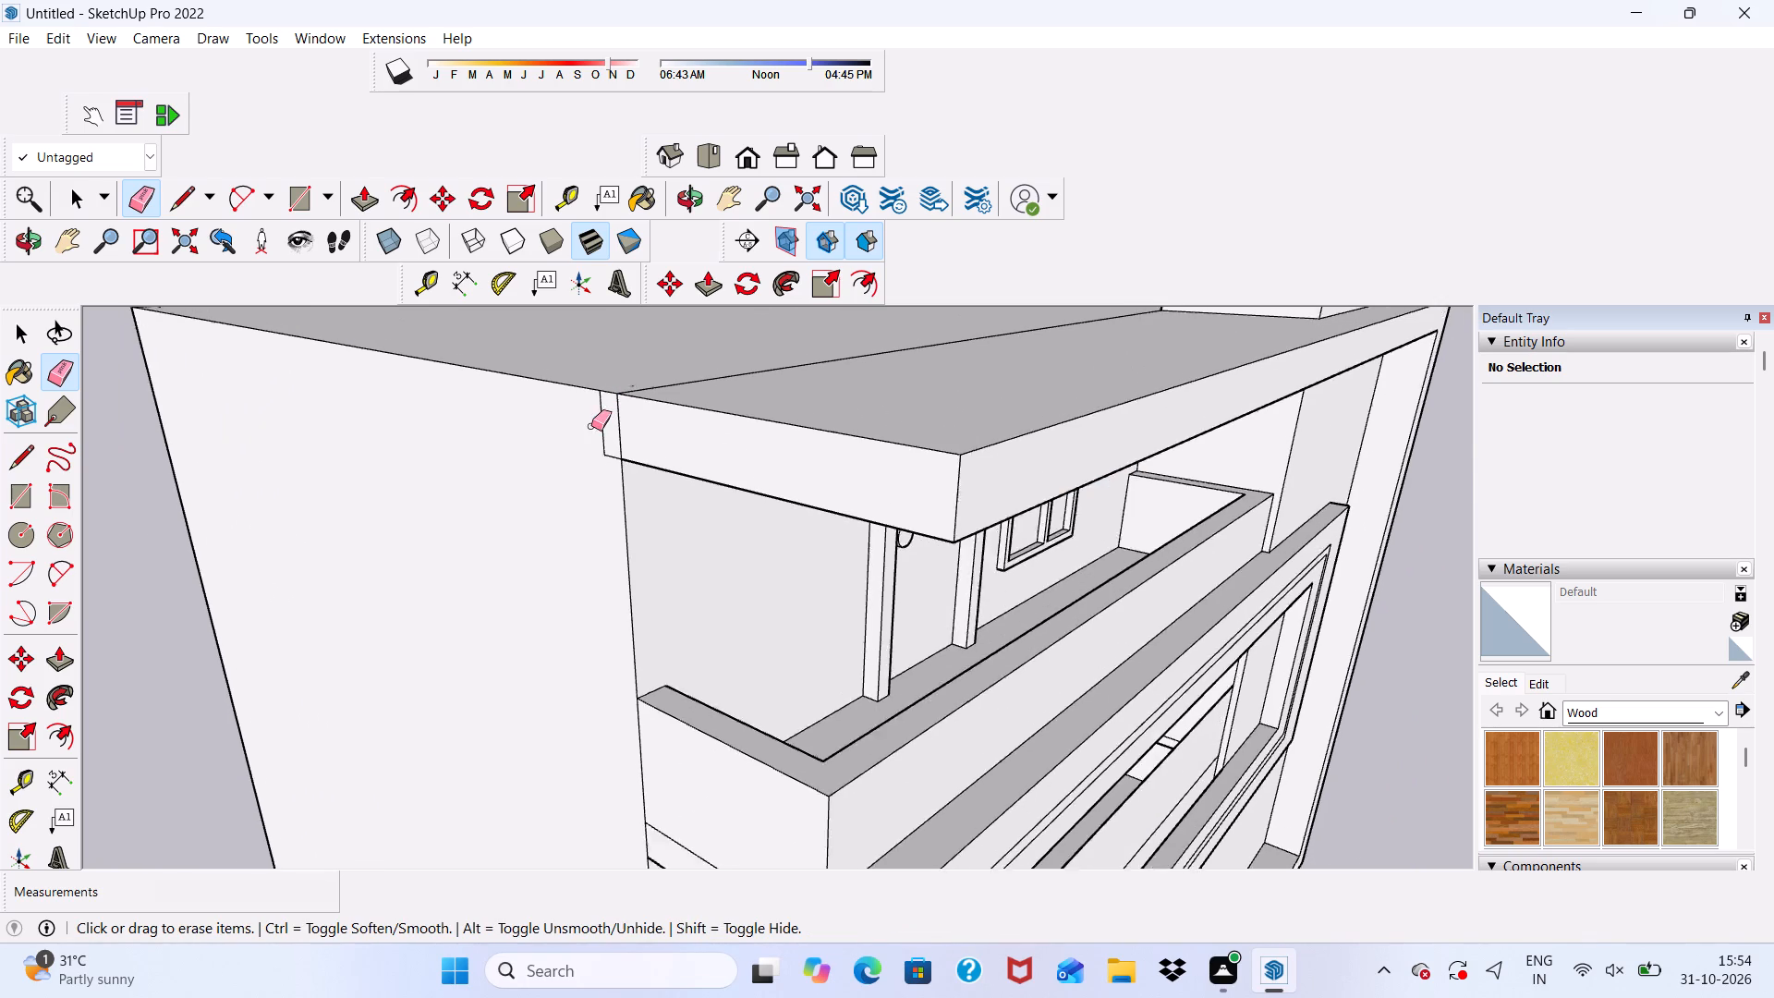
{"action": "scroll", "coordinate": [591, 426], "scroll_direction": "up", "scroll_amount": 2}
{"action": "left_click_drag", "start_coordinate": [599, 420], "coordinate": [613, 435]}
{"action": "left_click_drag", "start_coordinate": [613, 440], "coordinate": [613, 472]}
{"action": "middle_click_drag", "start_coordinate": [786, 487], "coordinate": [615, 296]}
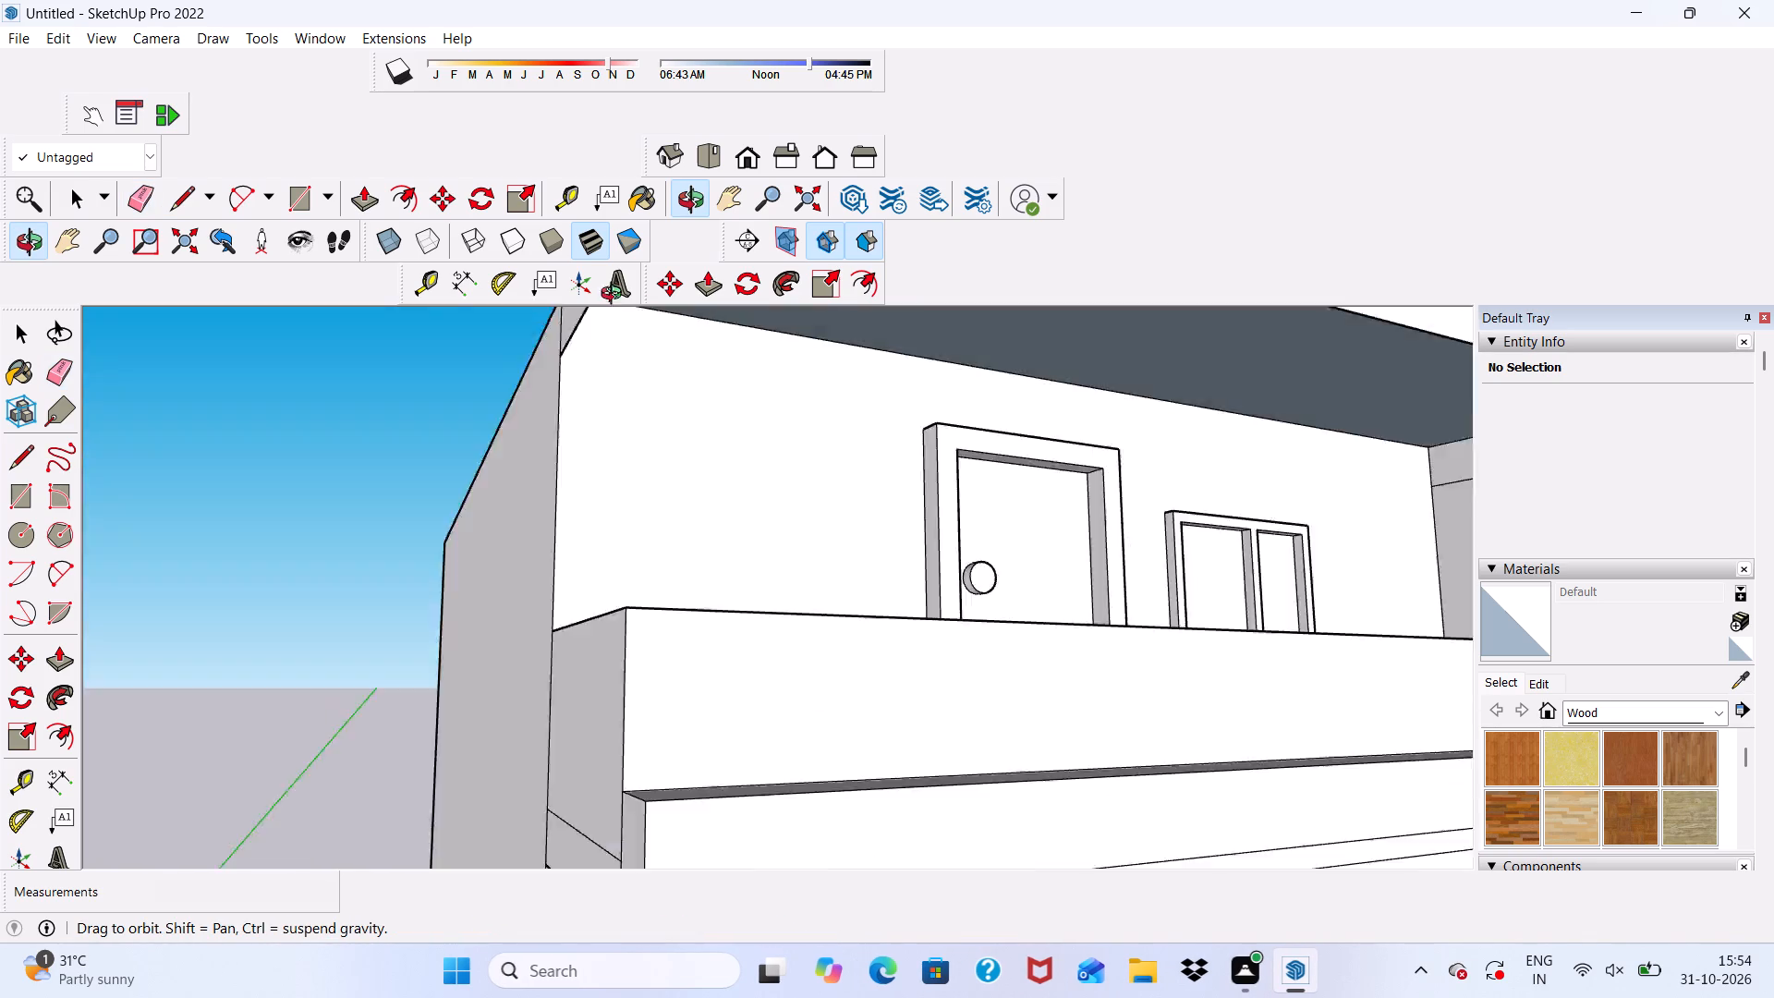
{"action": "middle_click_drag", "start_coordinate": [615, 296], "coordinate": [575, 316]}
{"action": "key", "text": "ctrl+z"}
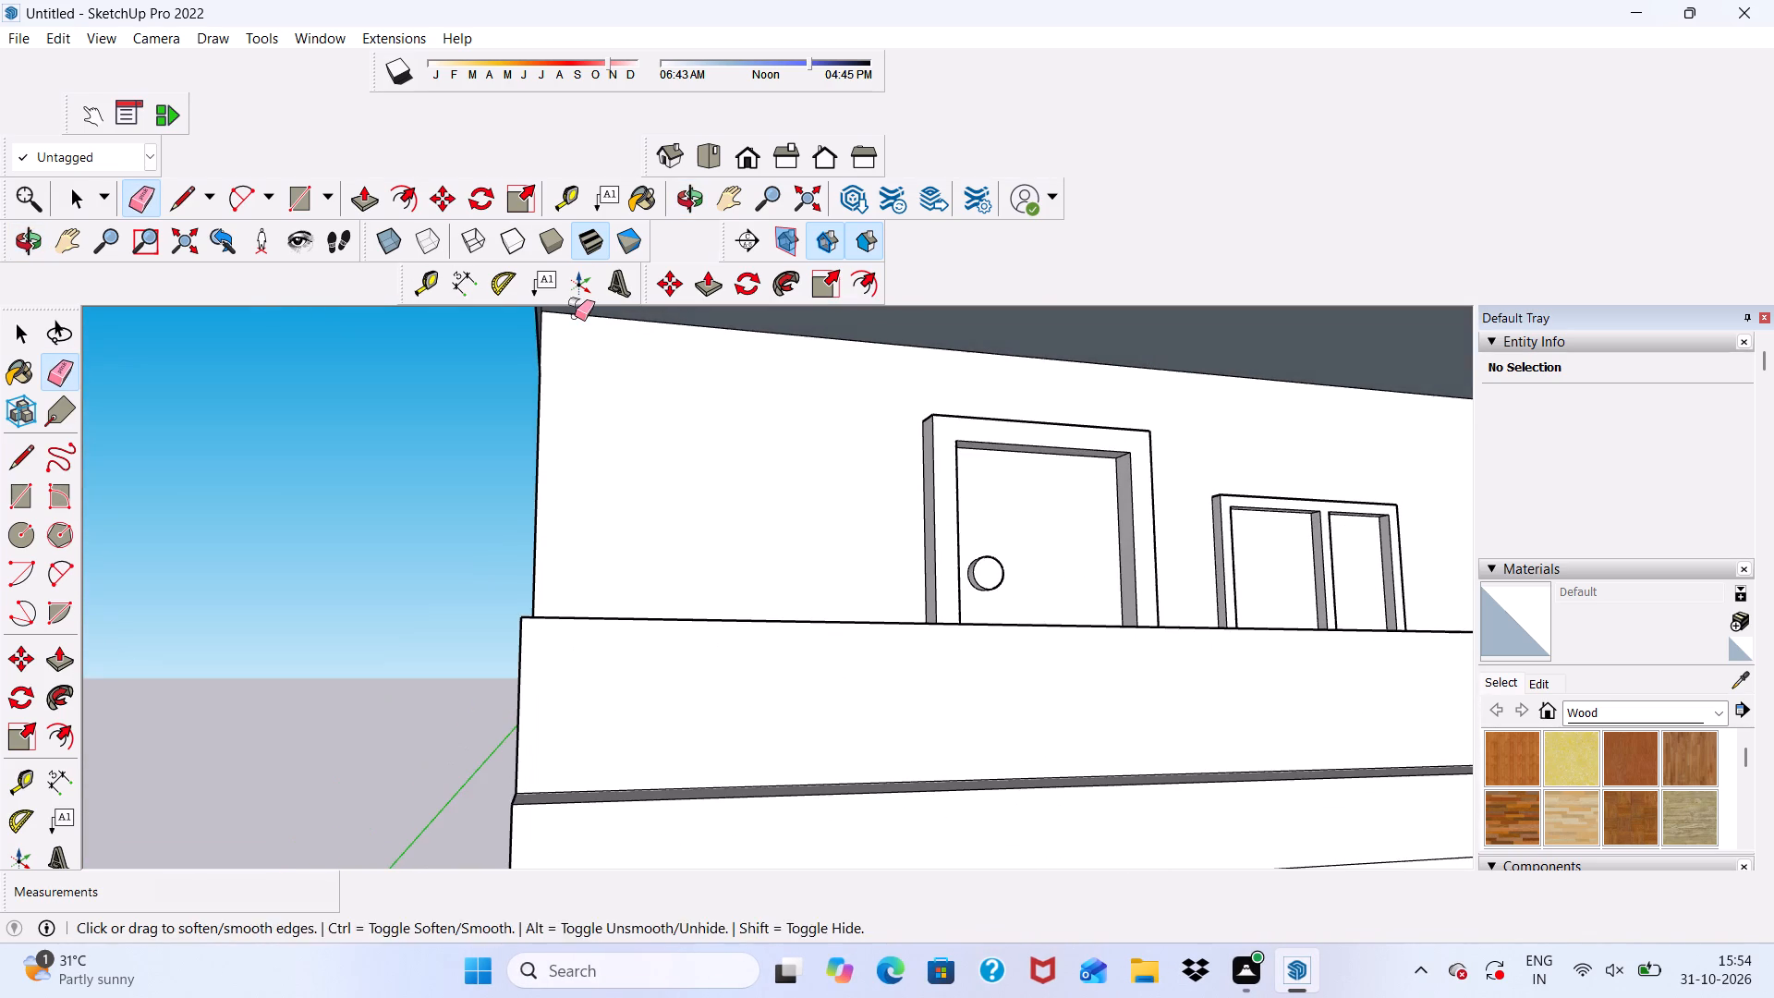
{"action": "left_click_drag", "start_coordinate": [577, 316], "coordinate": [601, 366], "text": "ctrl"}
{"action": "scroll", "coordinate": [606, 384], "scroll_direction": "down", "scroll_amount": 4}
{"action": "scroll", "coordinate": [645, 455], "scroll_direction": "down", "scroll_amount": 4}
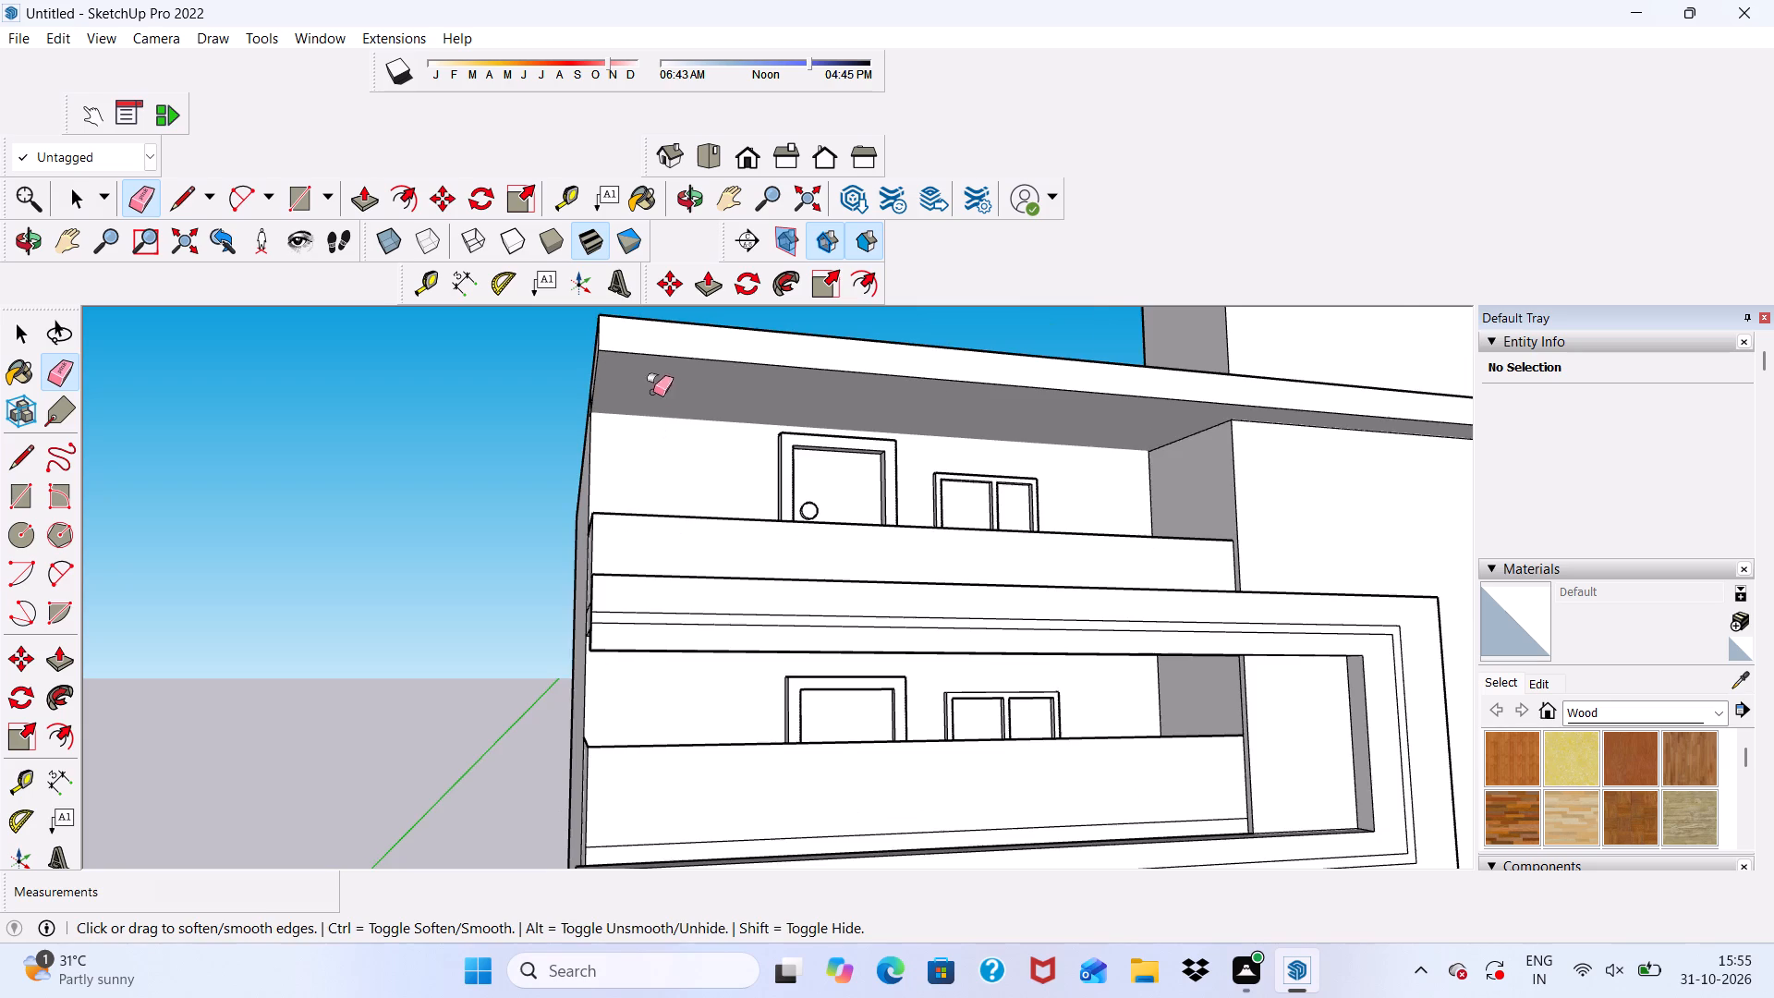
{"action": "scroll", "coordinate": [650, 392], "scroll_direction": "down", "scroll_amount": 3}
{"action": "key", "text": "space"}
Examine the front roof overhang and its dividing line from the front and from above.
{"action": "middle_click_drag", "start_coordinate": [591, 393], "coordinate": [448, 610]}
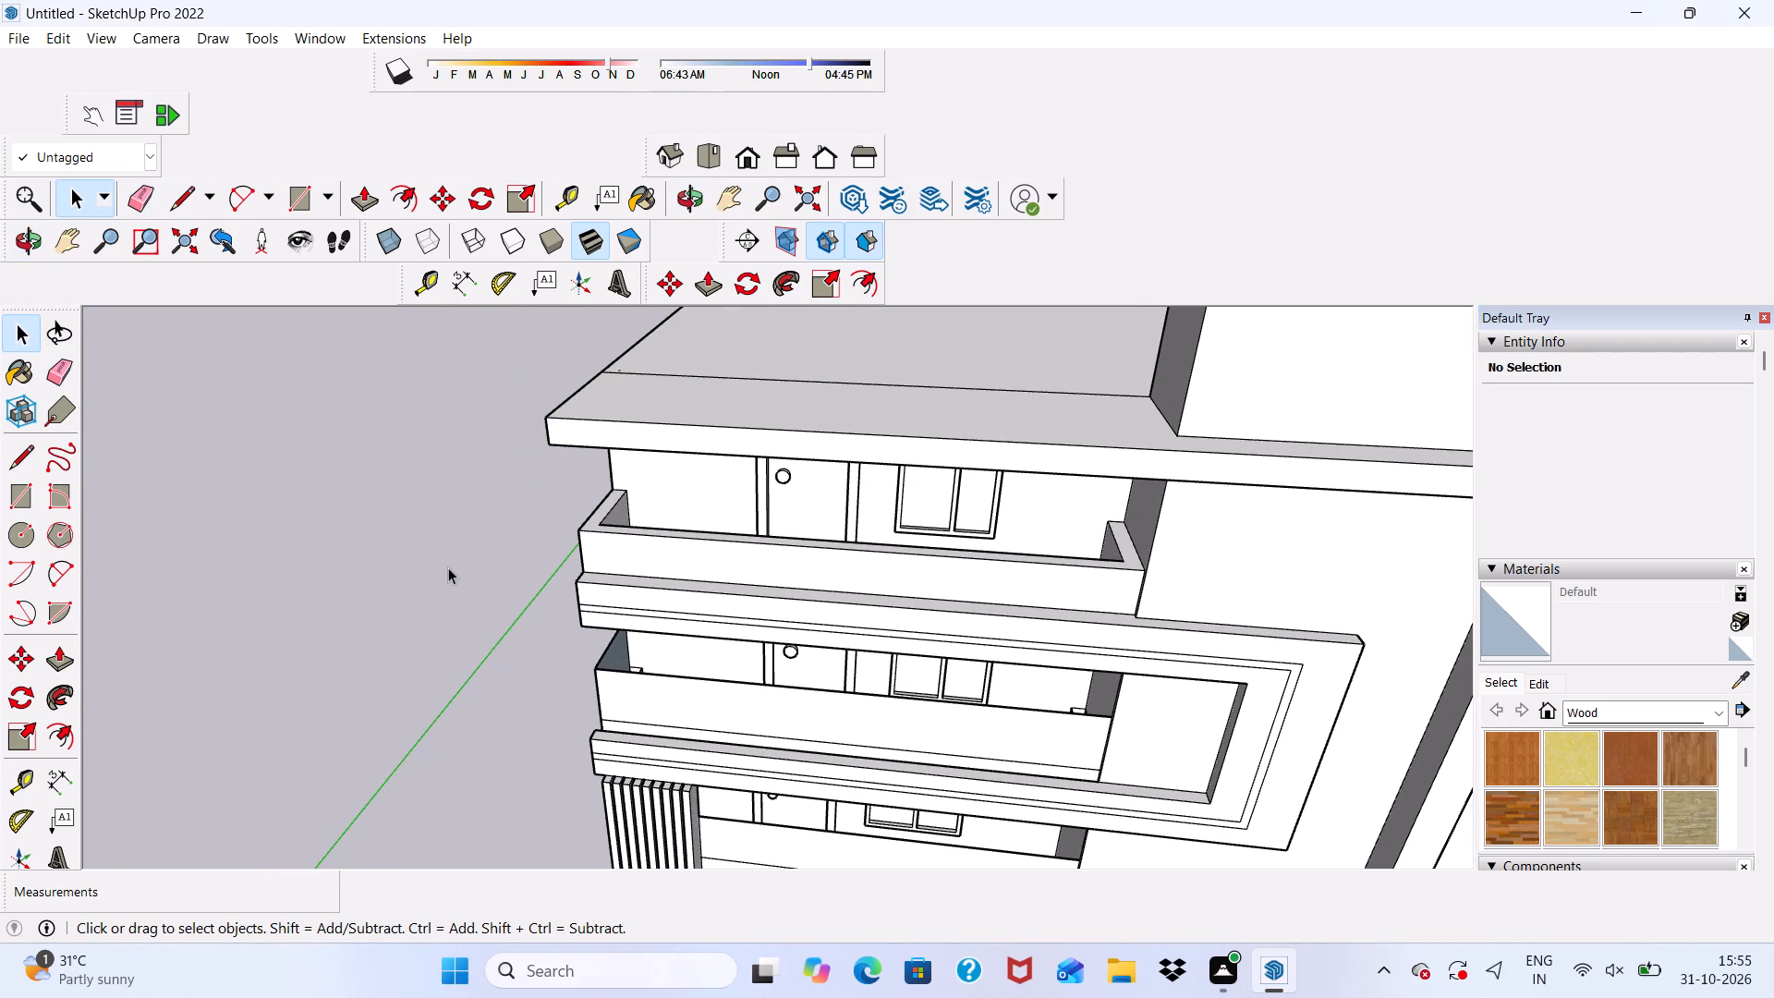
{"action": "scroll", "coordinate": [759, 379], "scroll_direction": "up", "scroll_amount": 3}
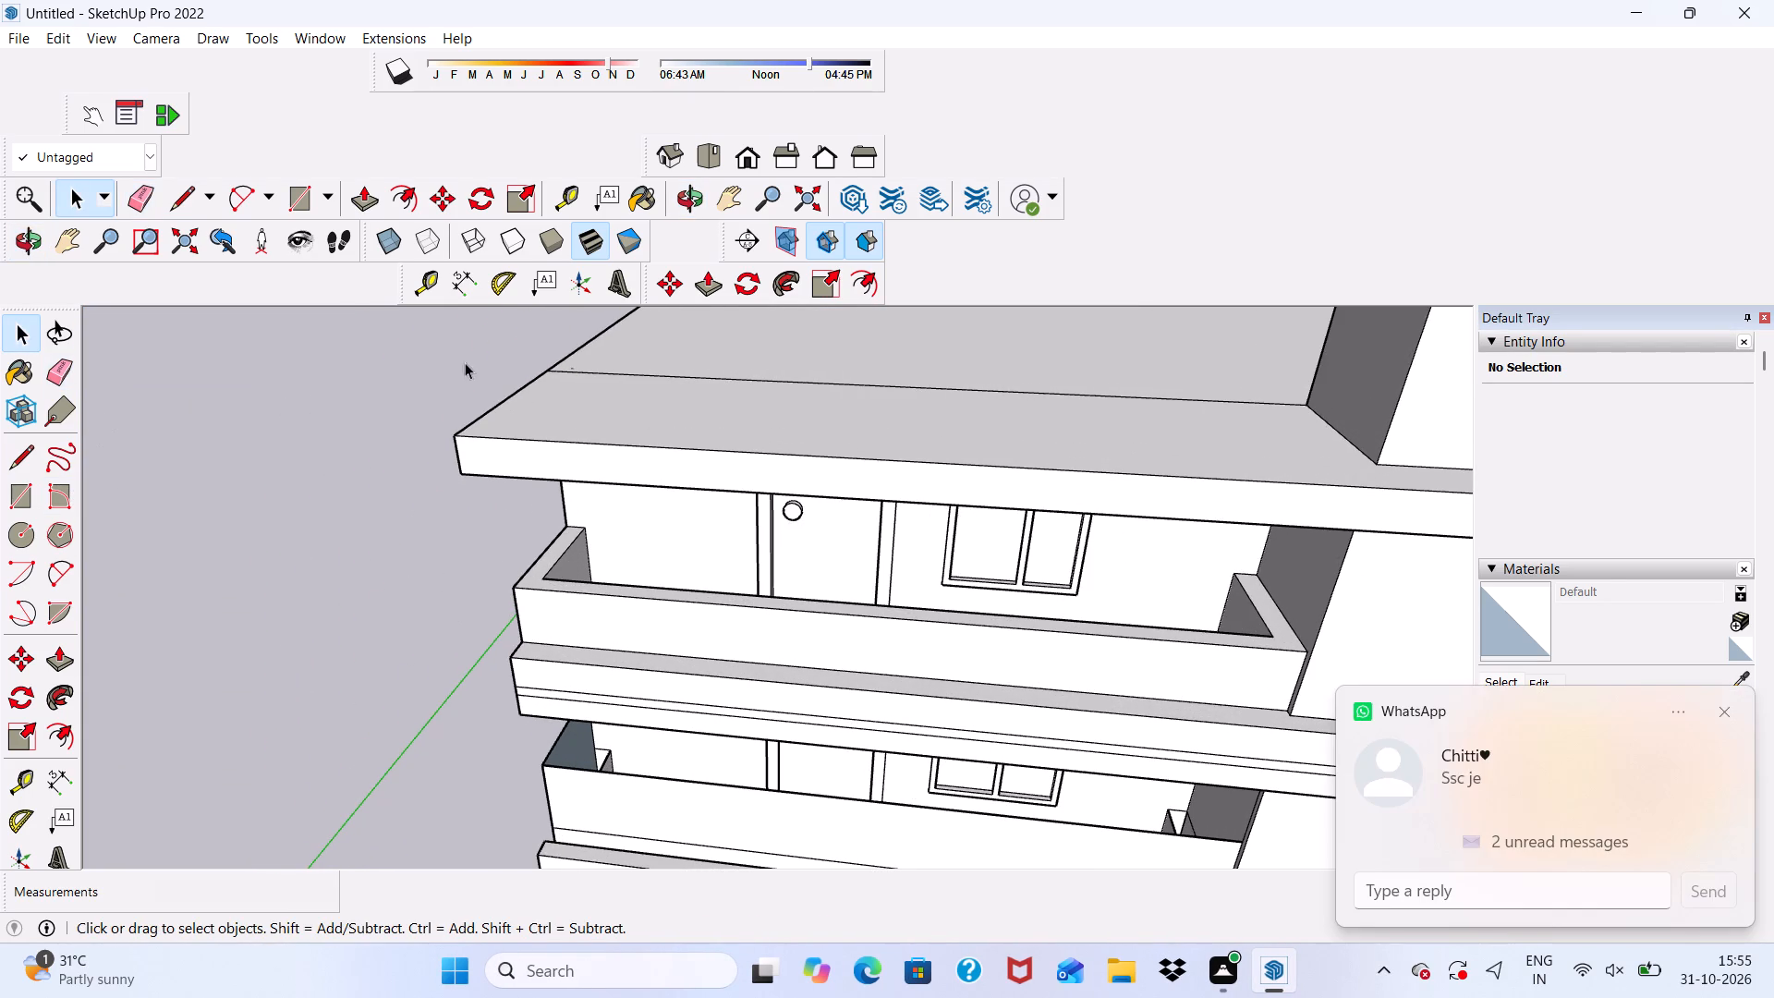
{"action": "scroll", "coordinate": [675, 376], "scroll_direction": "down", "scroll_amount": 2}
{"action": "left_click", "coordinate": [240, 475]}
{"action": "scroll", "coordinate": [544, 425], "scroll_direction": "down", "scroll_amount": 2}
{"action": "middle_click_drag", "start_coordinate": [715, 479], "coordinate": [717, 520]}
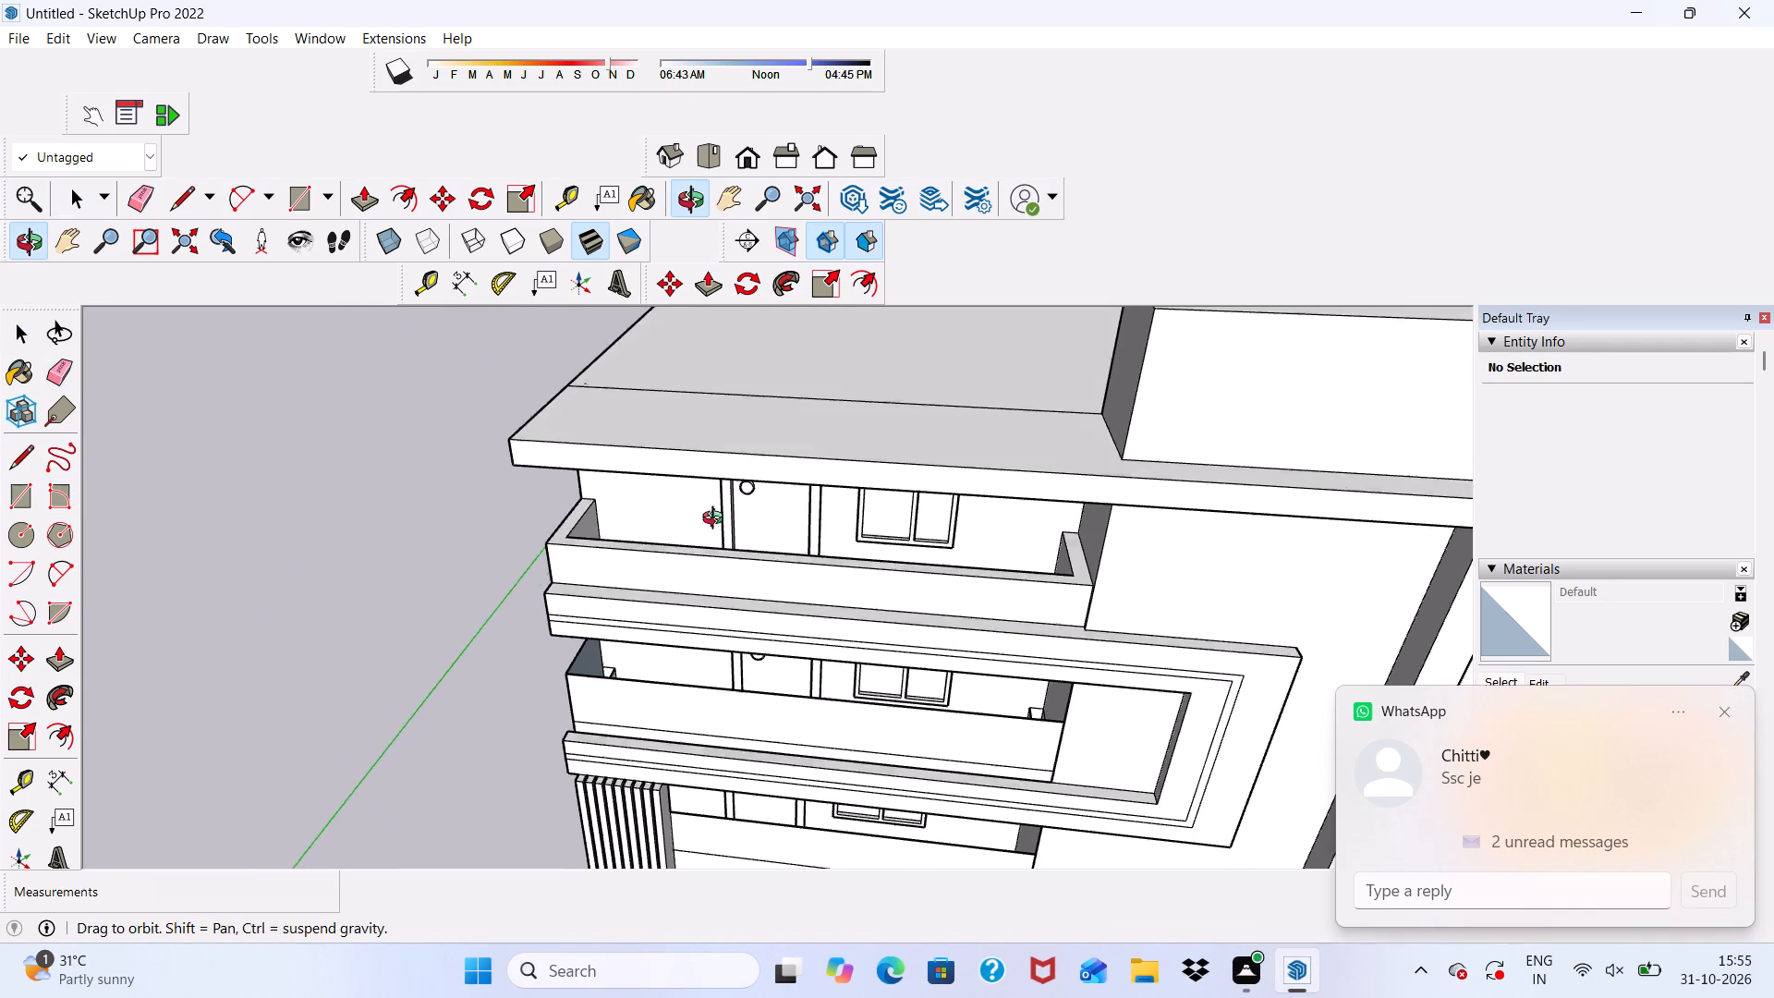
{"action": "middle_click_drag", "start_coordinate": [717, 520], "coordinate": [717, 590]}
{"action": "scroll", "coordinate": [717, 590], "scroll_direction": "down", "scroll_amount": 1}
{"action": "scroll", "coordinate": [710, 564], "scroll_direction": "up", "scroll_amount": 1}
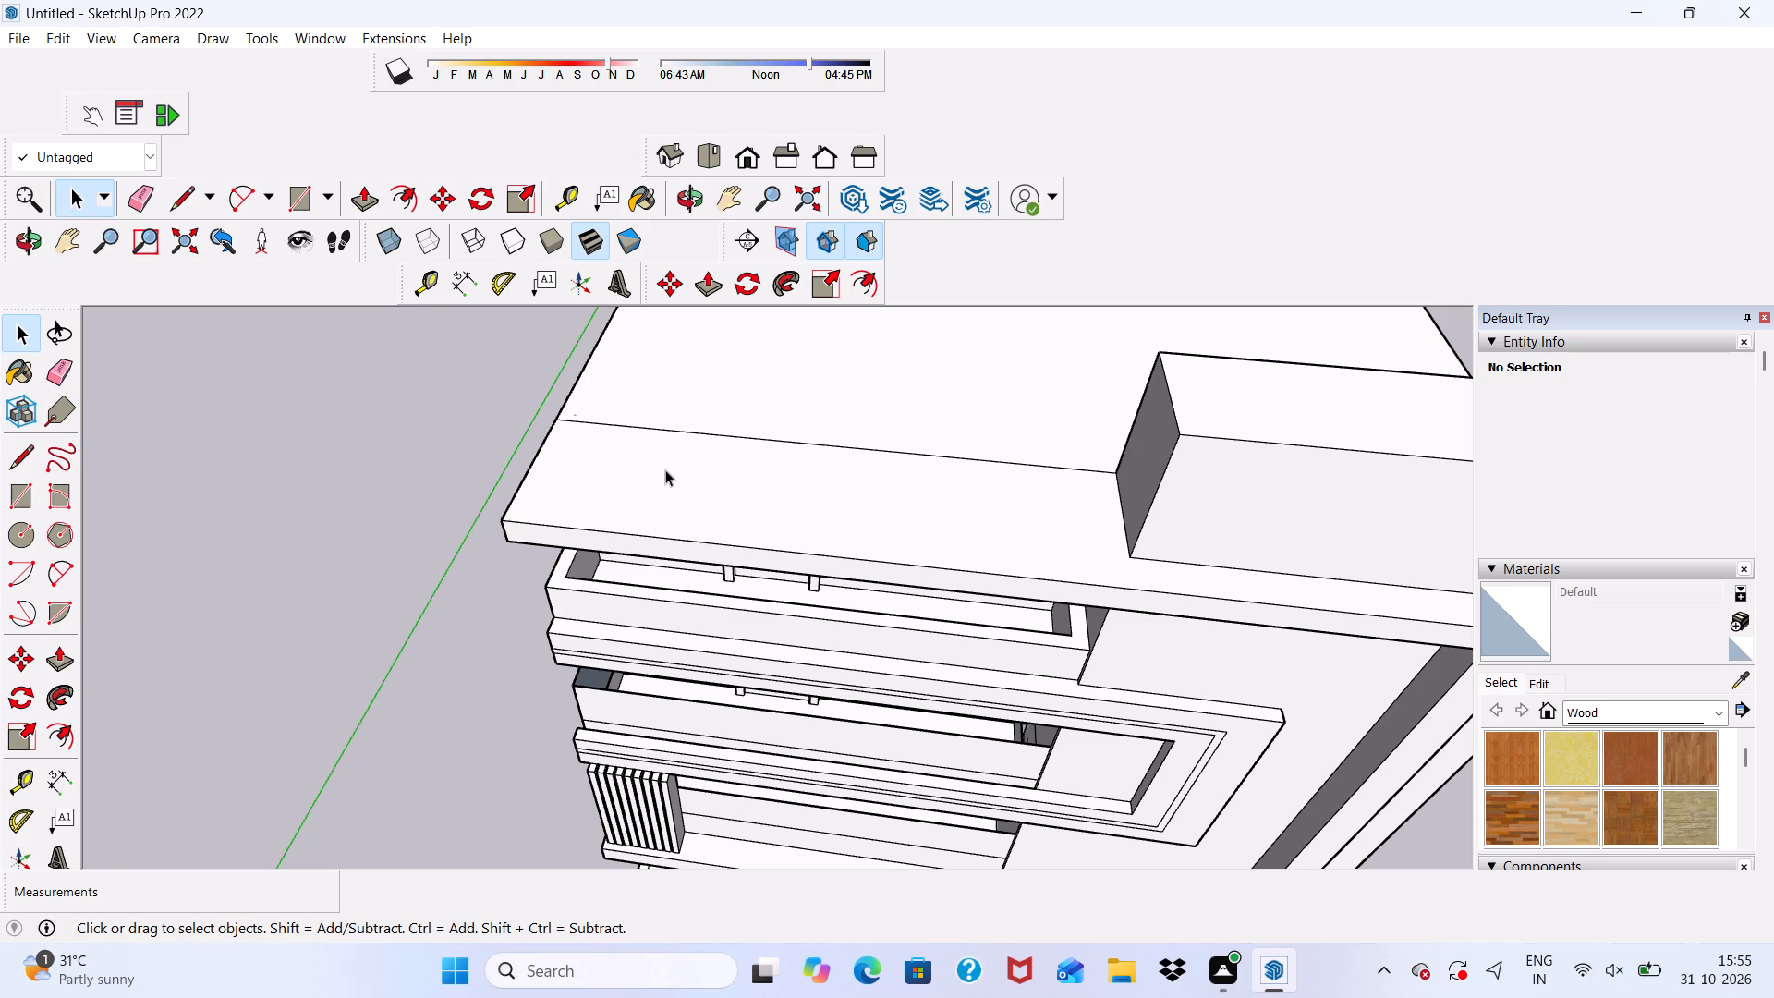
{"action": "scroll", "coordinate": [601, 556], "scroll_direction": "down", "scroll_amount": 3}
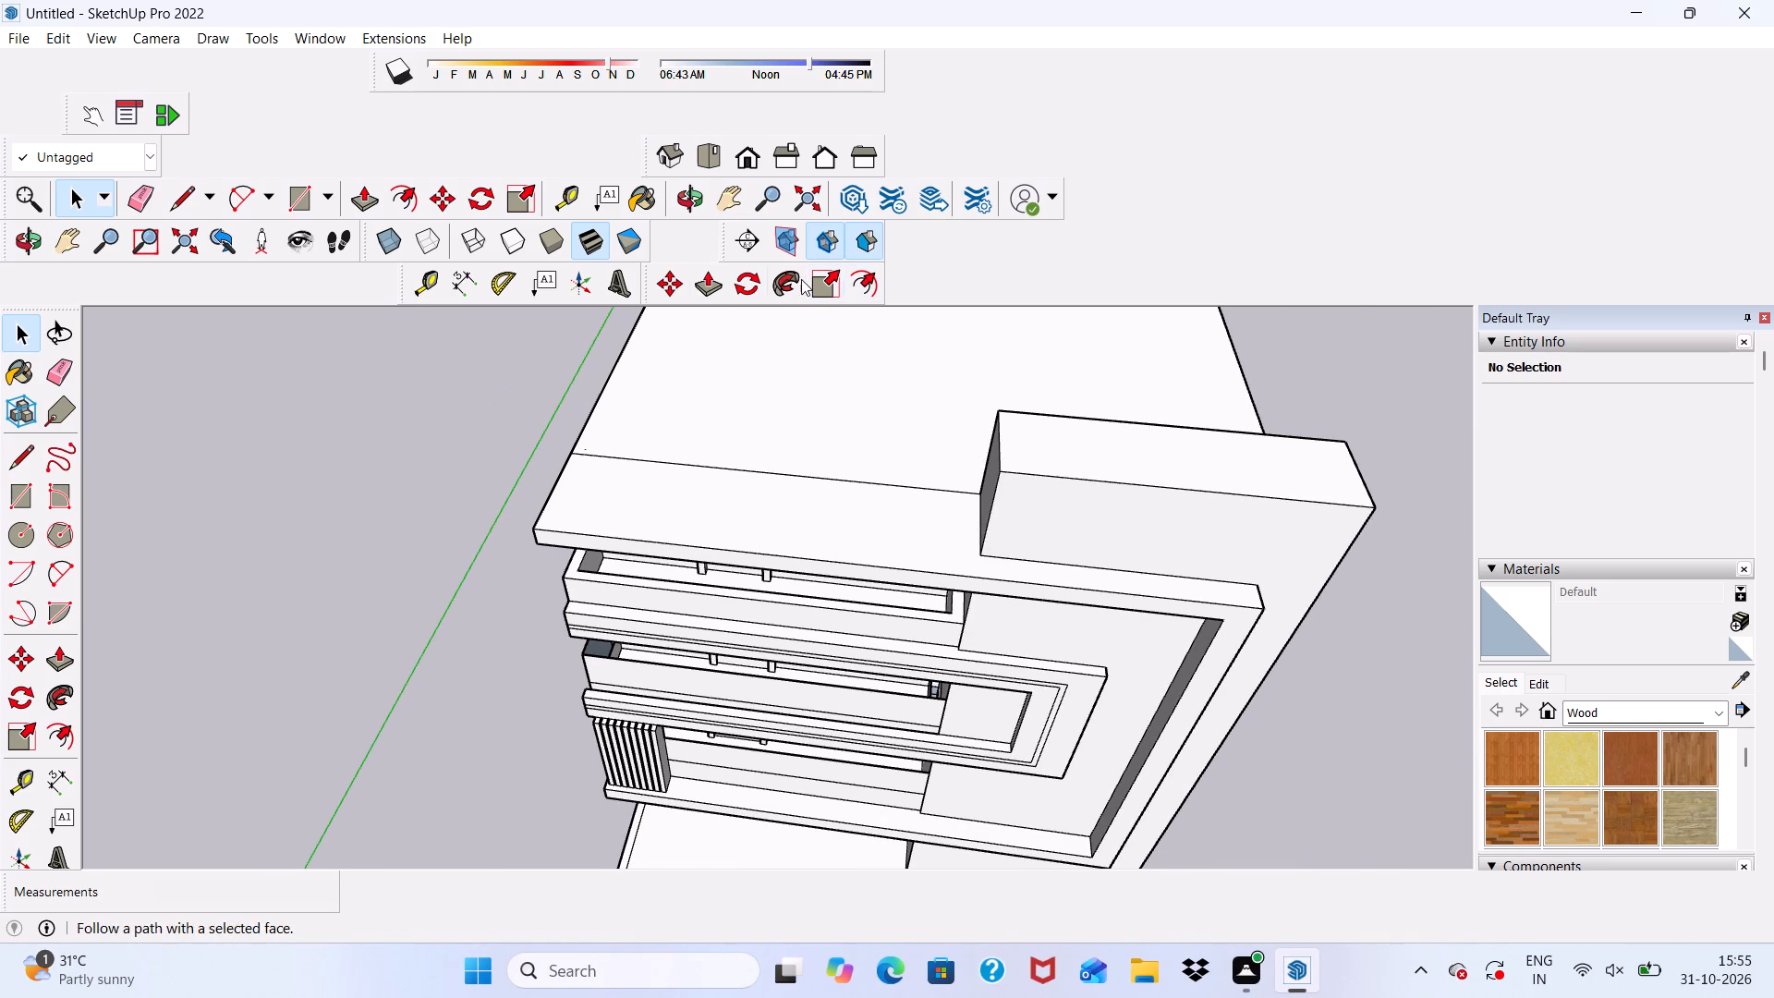
Offset the outline of the front overhang's top face inward by 9".
{"action": "left_click", "coordinate": [869, 279]}
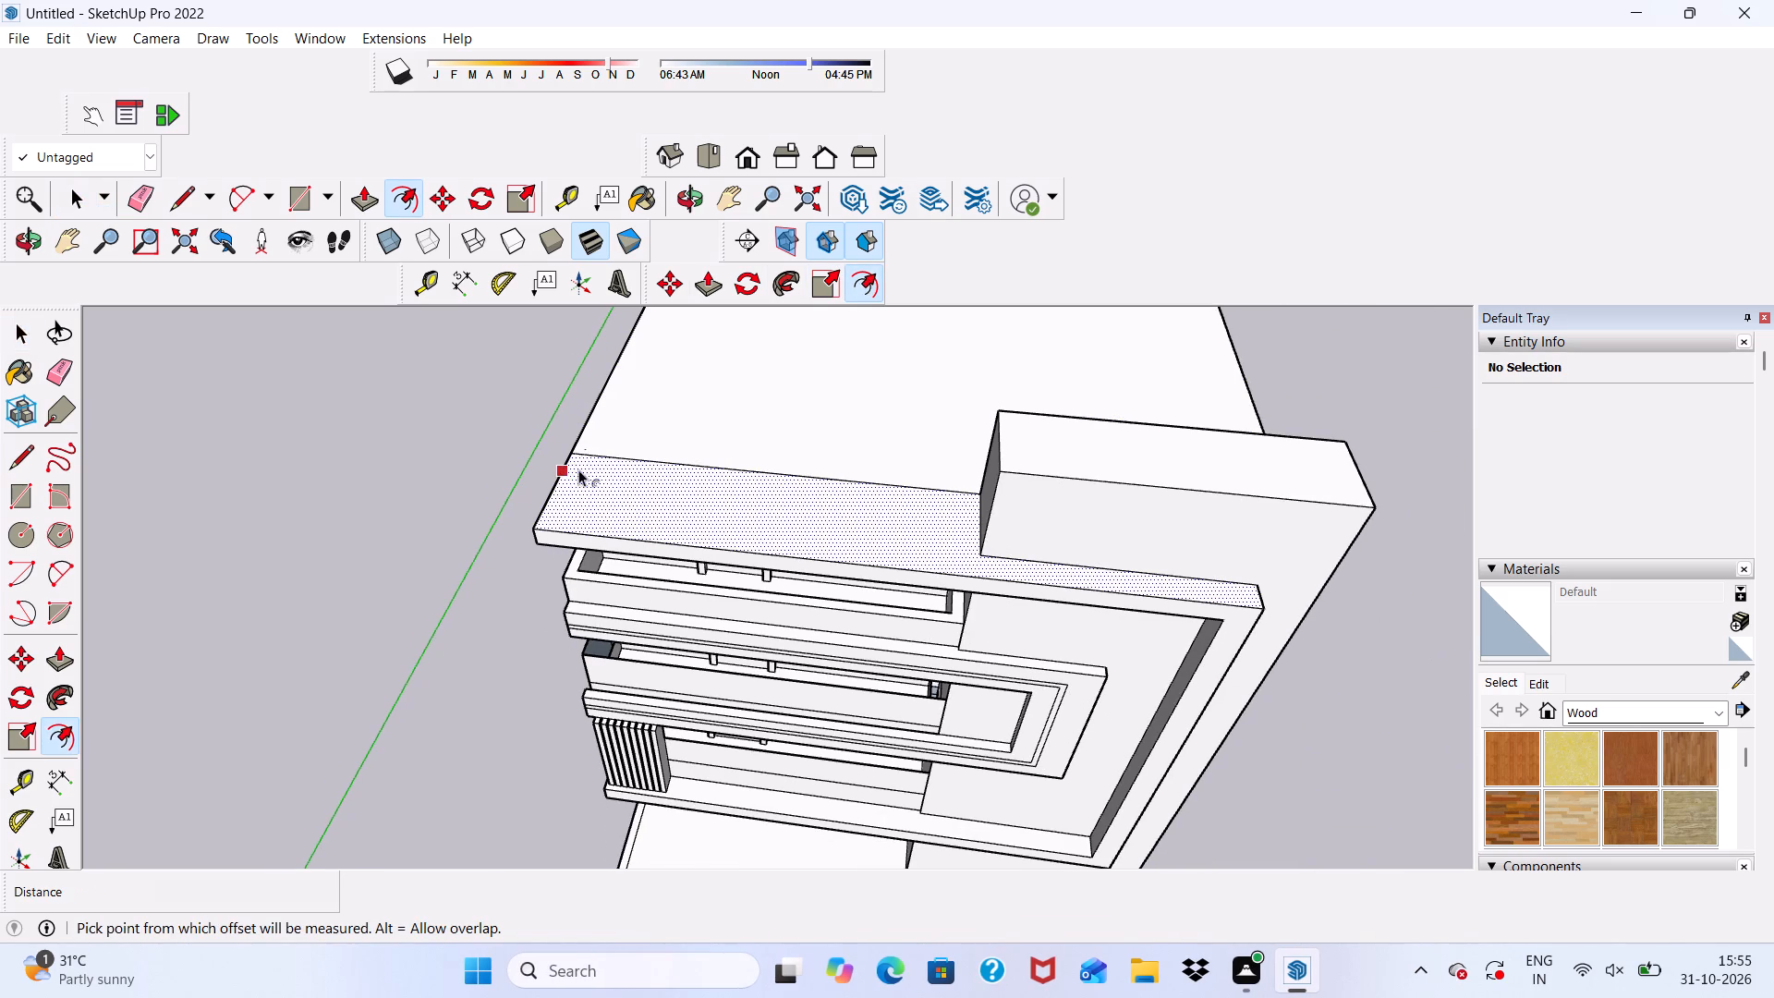
{"action": "key", "text": "space"}
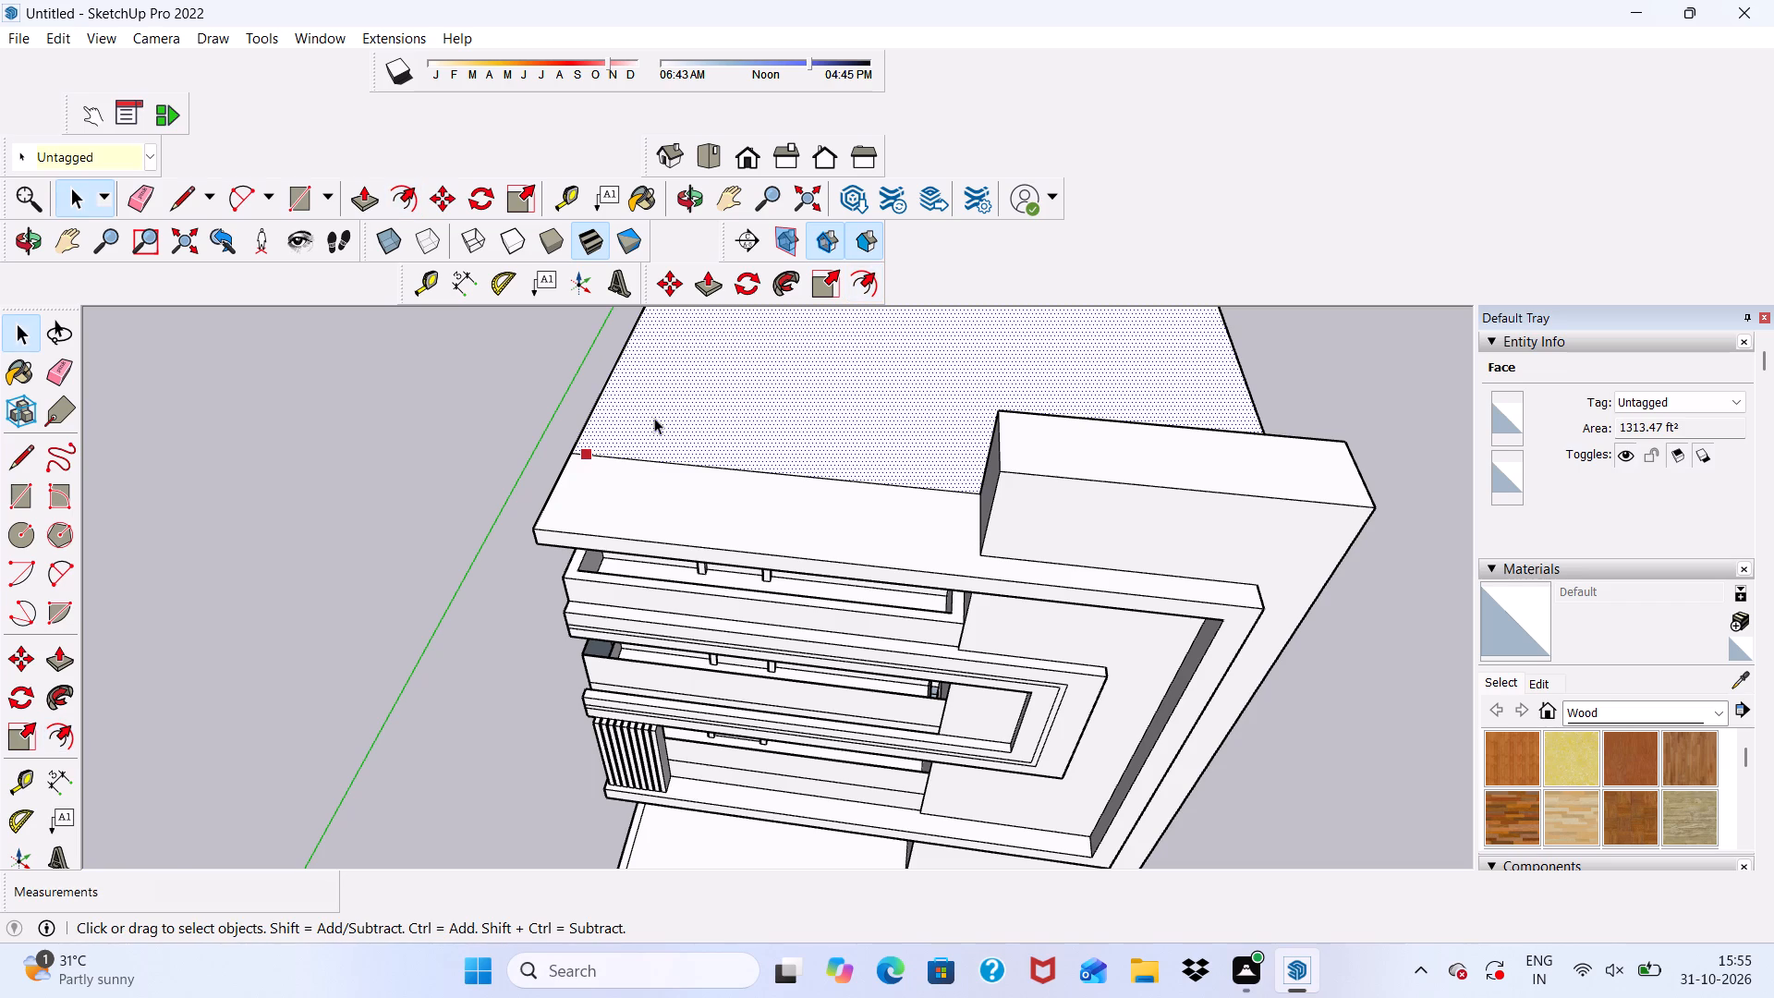
{"action": "scroll", "coordinate": [658, 419], "scroll_direction": "down", "scroll_amount": 2}
{"action": "scroll", "coordinate": [624, 473], "scroll_direction": "up", "scroll_amount": 3}
{"action": "left_click", "coordinate": [617, 501]}
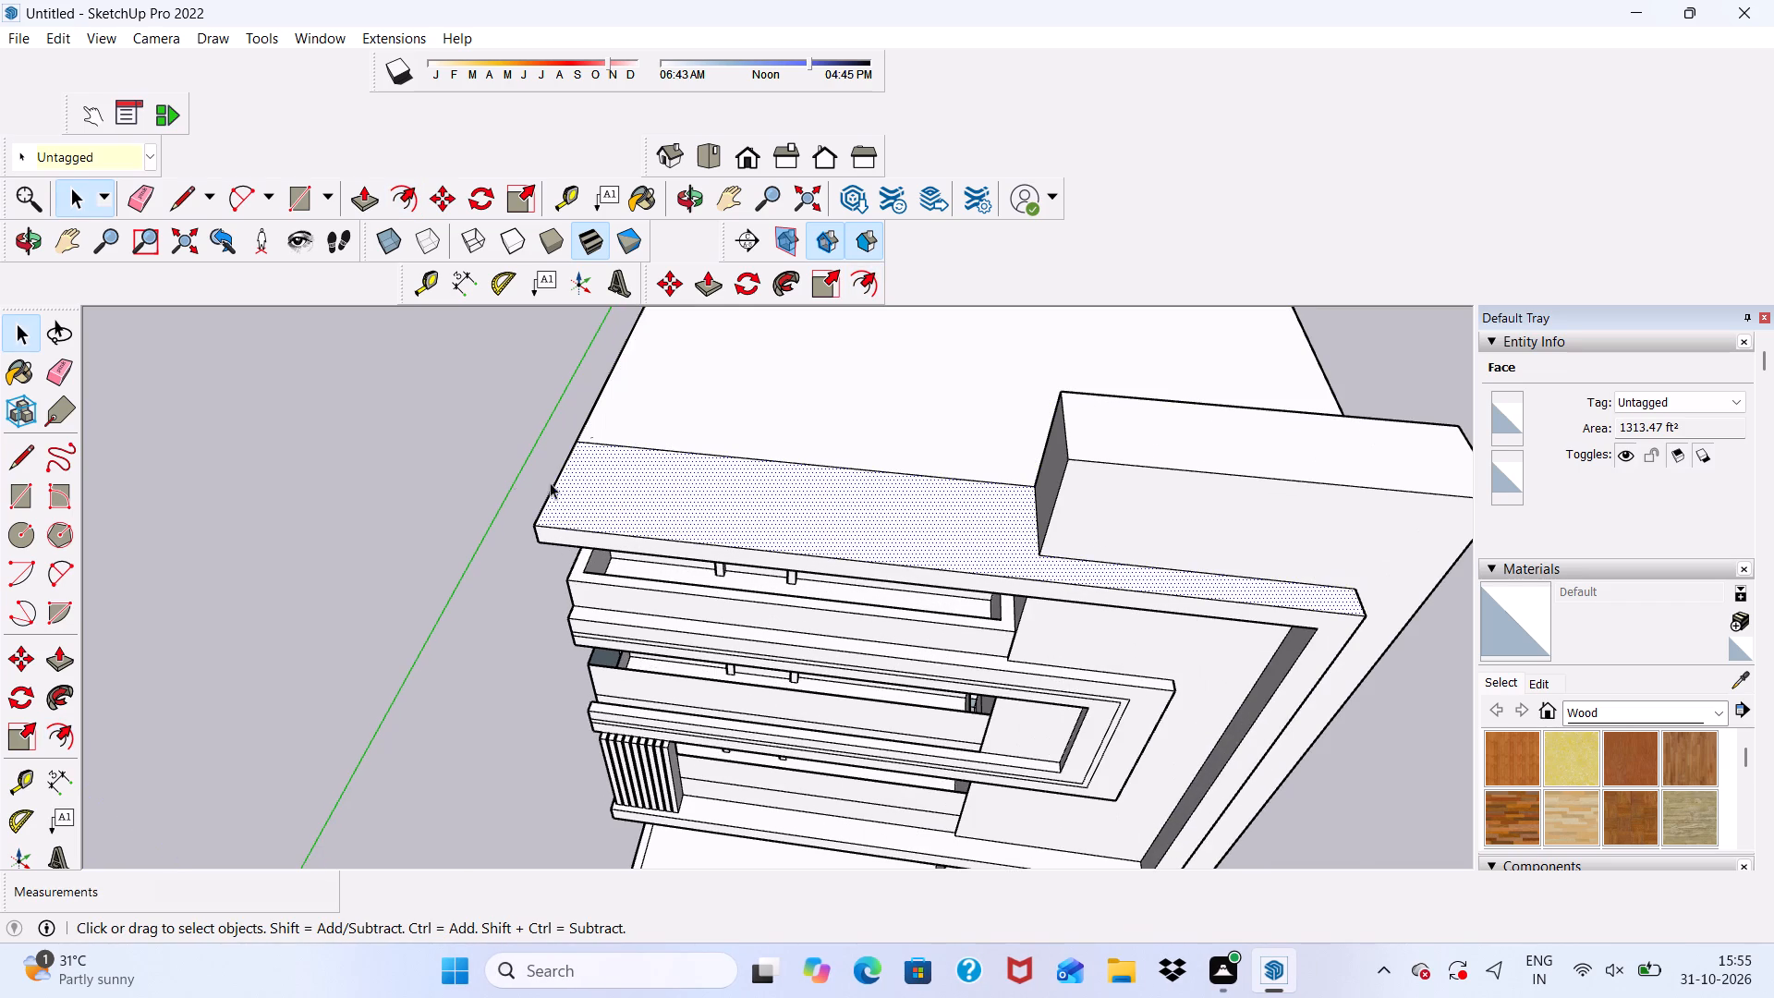
{"action": "left_click", "coordinate": [881, 273]}
{"action": "scroll", "coordinate": [733, 453], "scroll_direction": "up", "scroll_amount": 1}
{"action": "scroll", "coordinate": [635, 457], "scroll_direction": "up", "scroll_amount": 2}
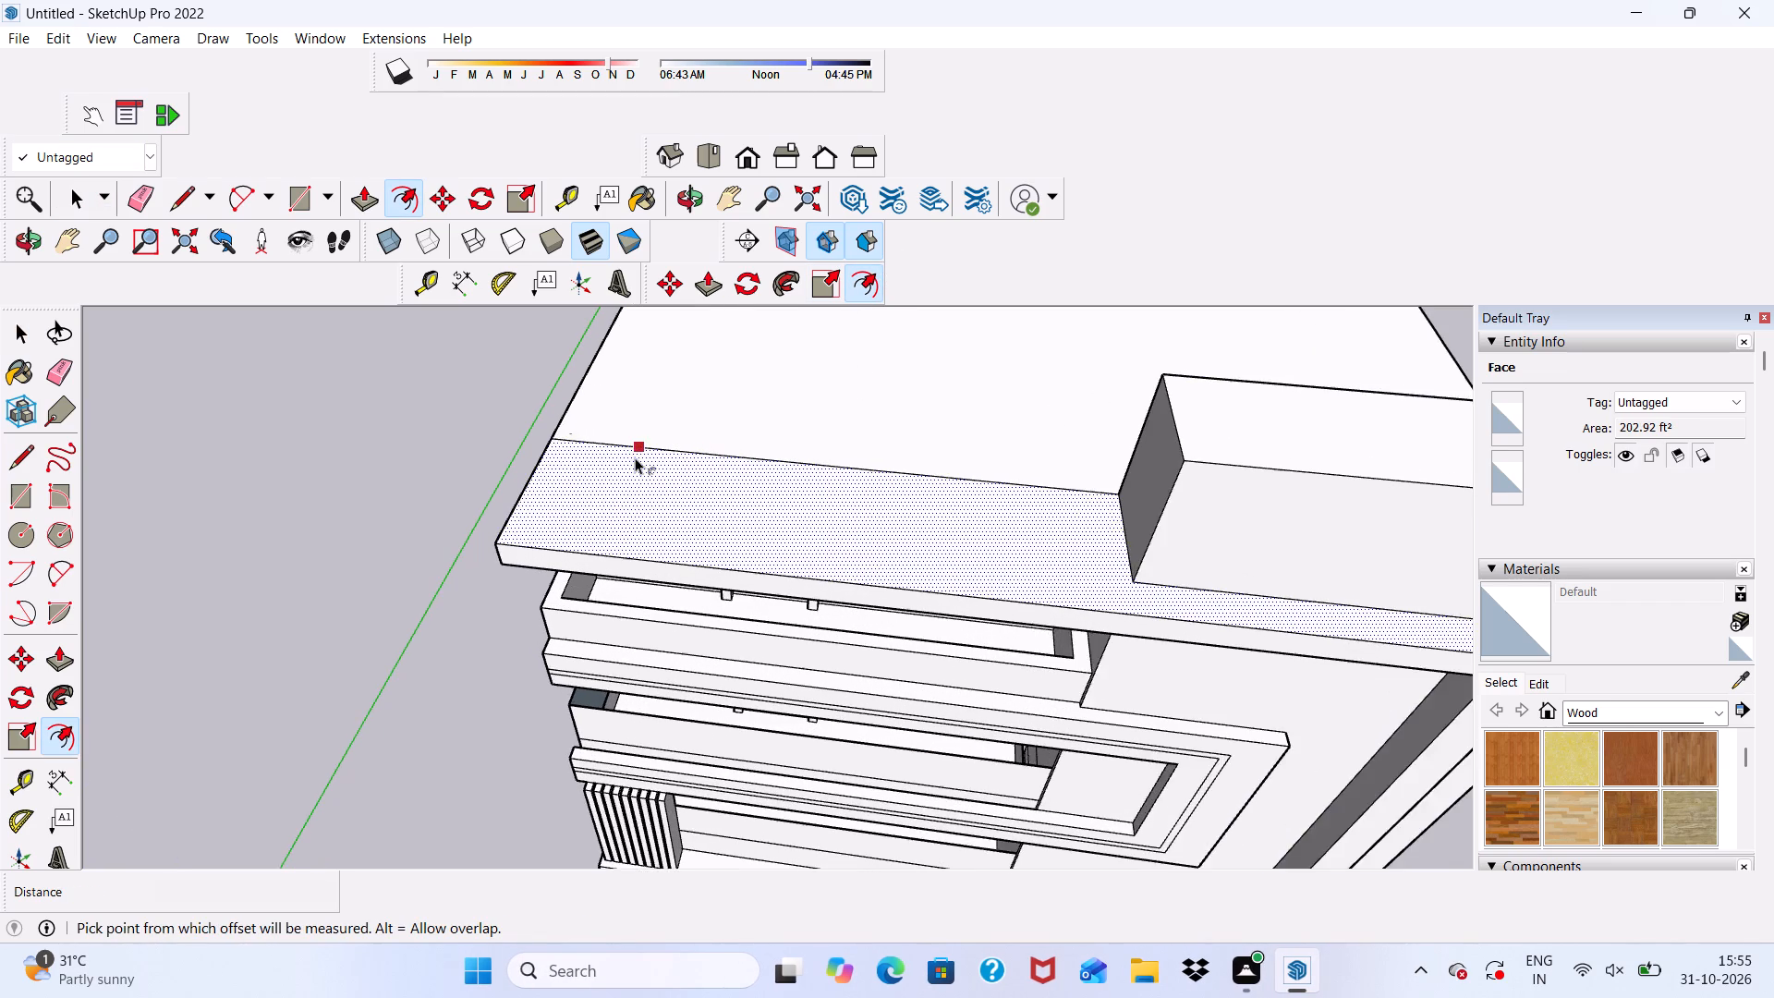
{"action": "left_click", "coordinate": [578, 463]}
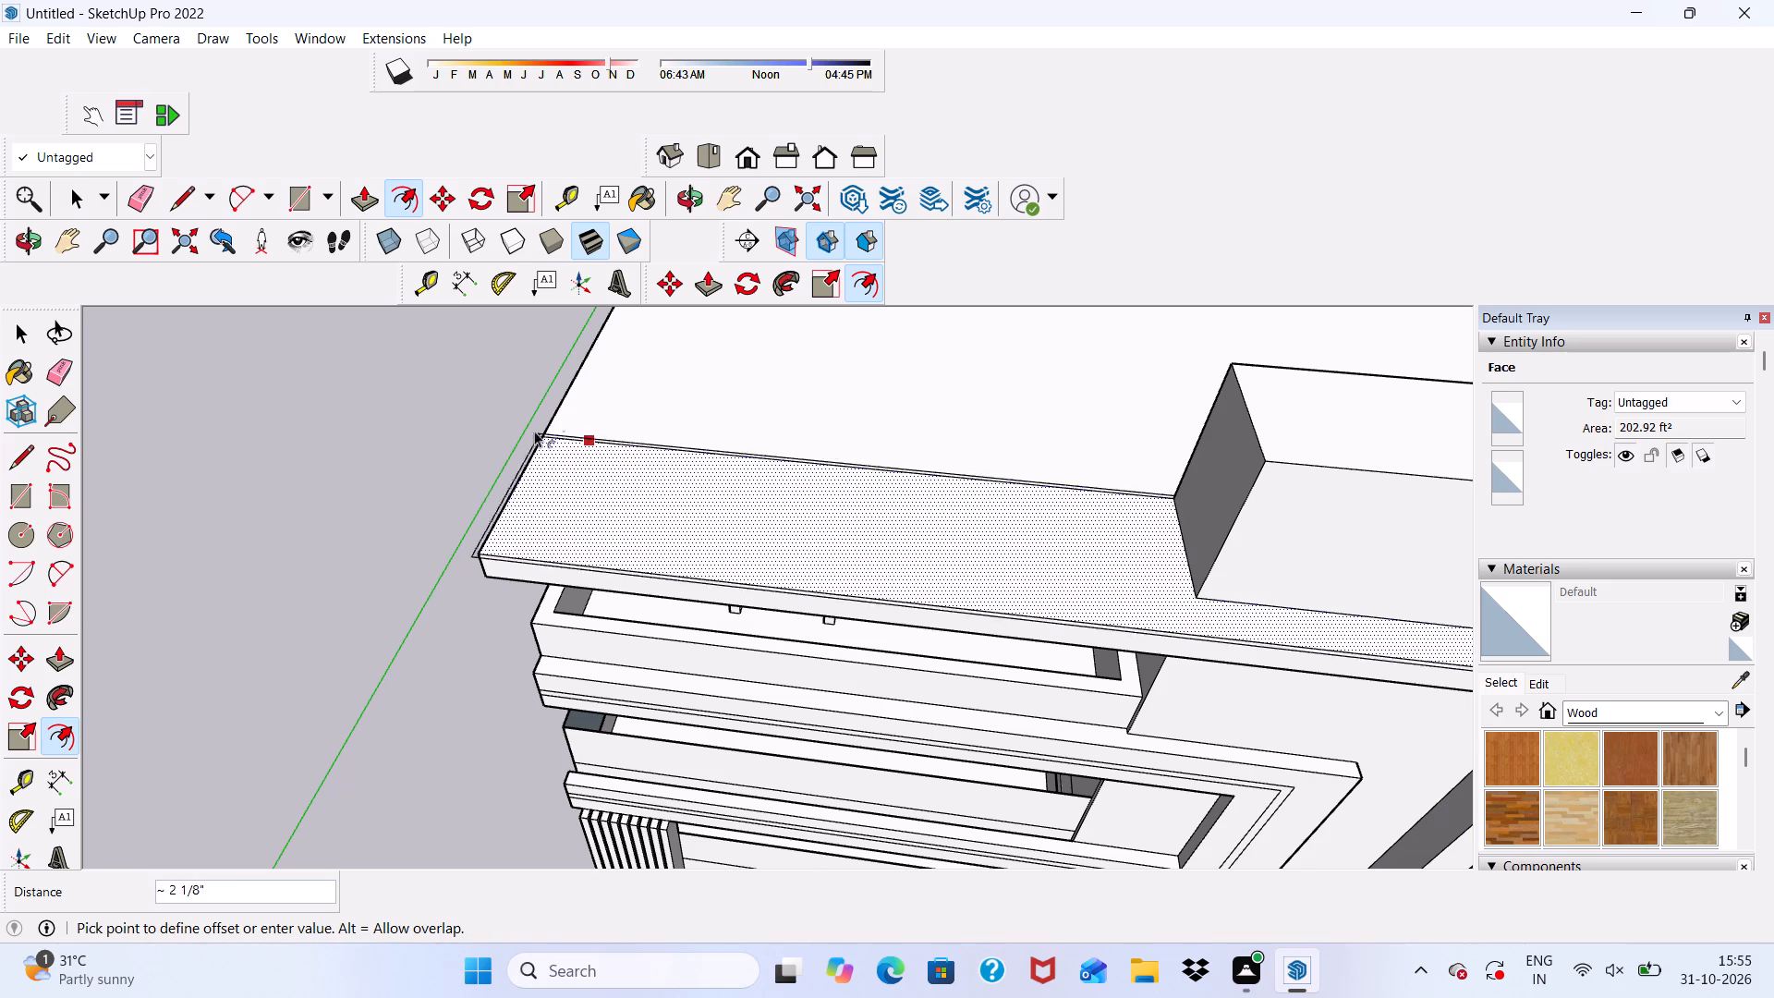
{"action": "scroll", "coordinate": [686, 480], "scroll_direction": "down", "scroll_amount": 1}
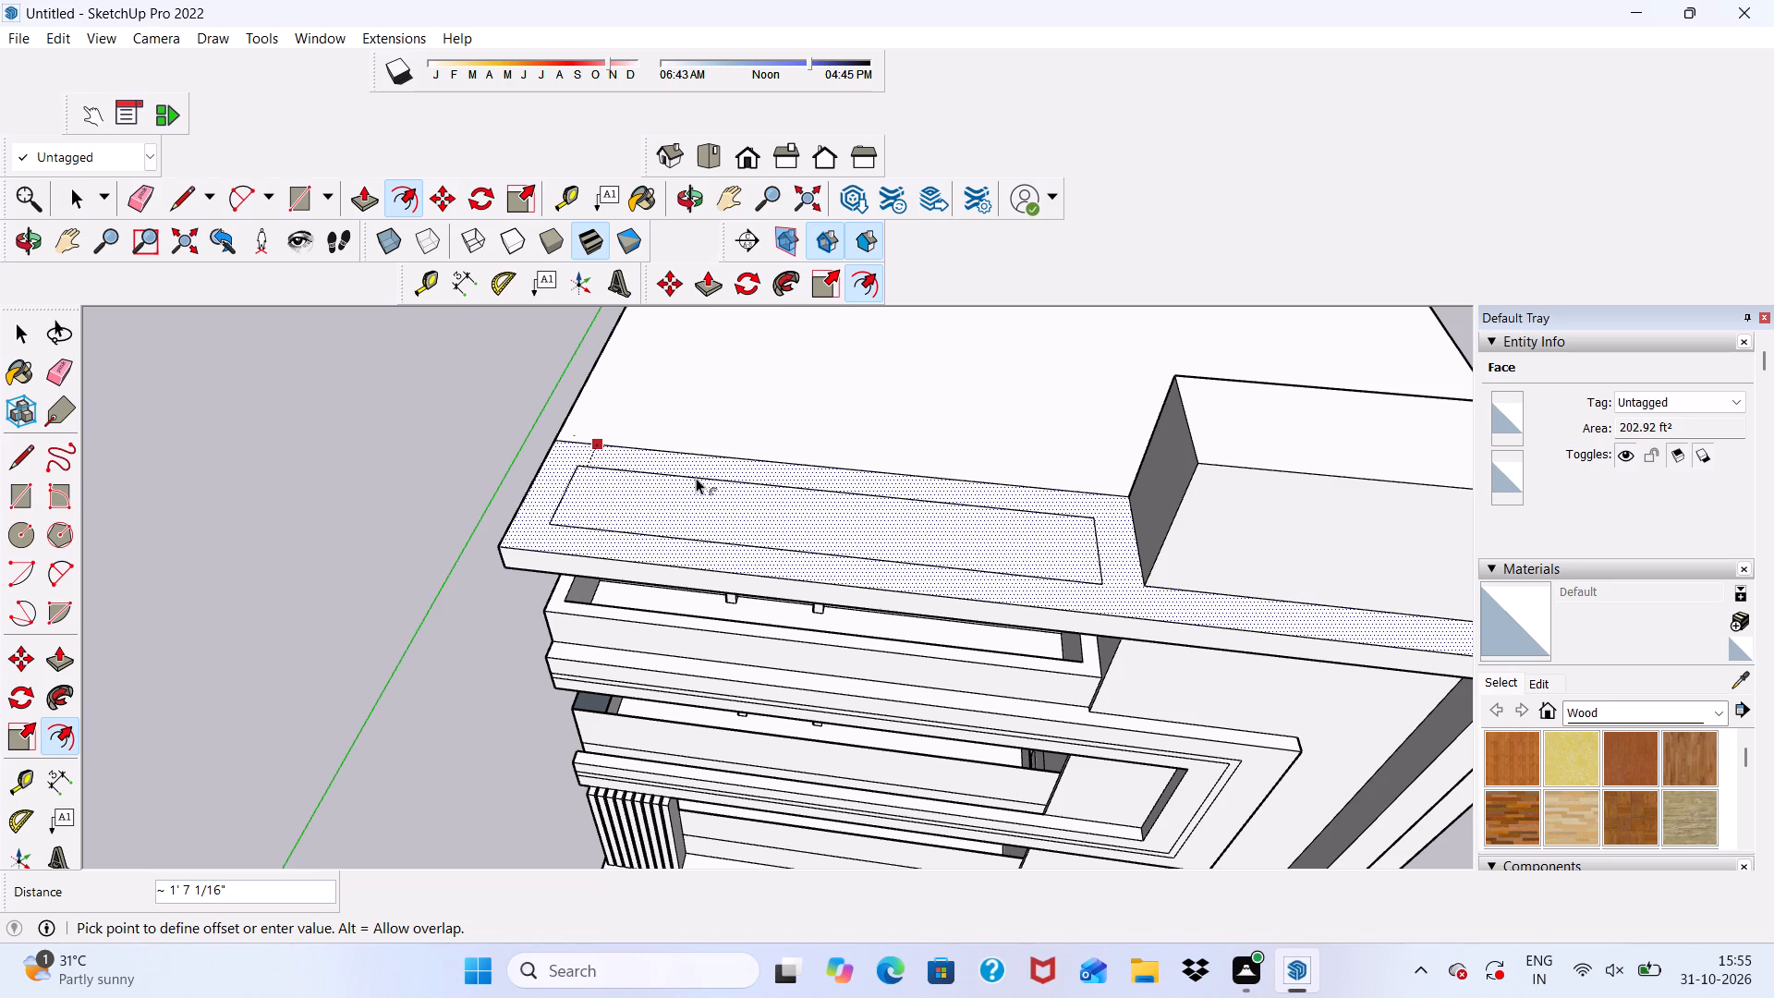
{"action": "key", "text": "9"}
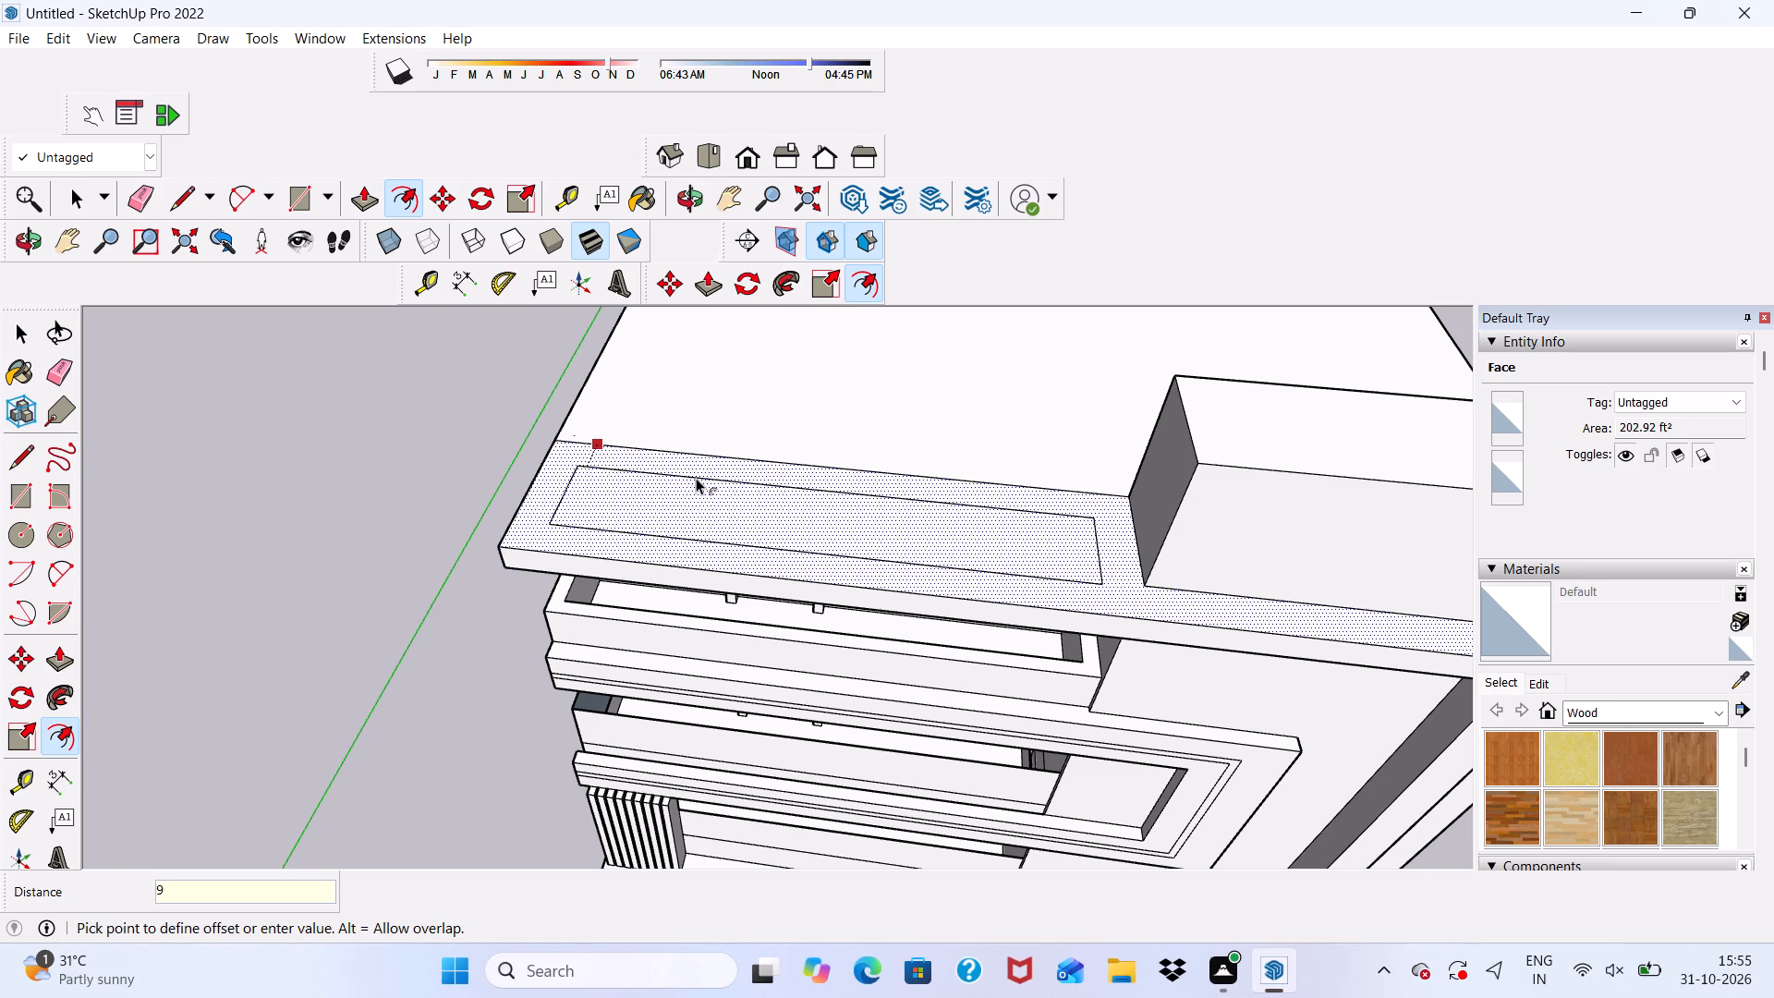
{"action": "key", "text": "shift+quotedbl"}
{"action": "key", "text": "Return"}
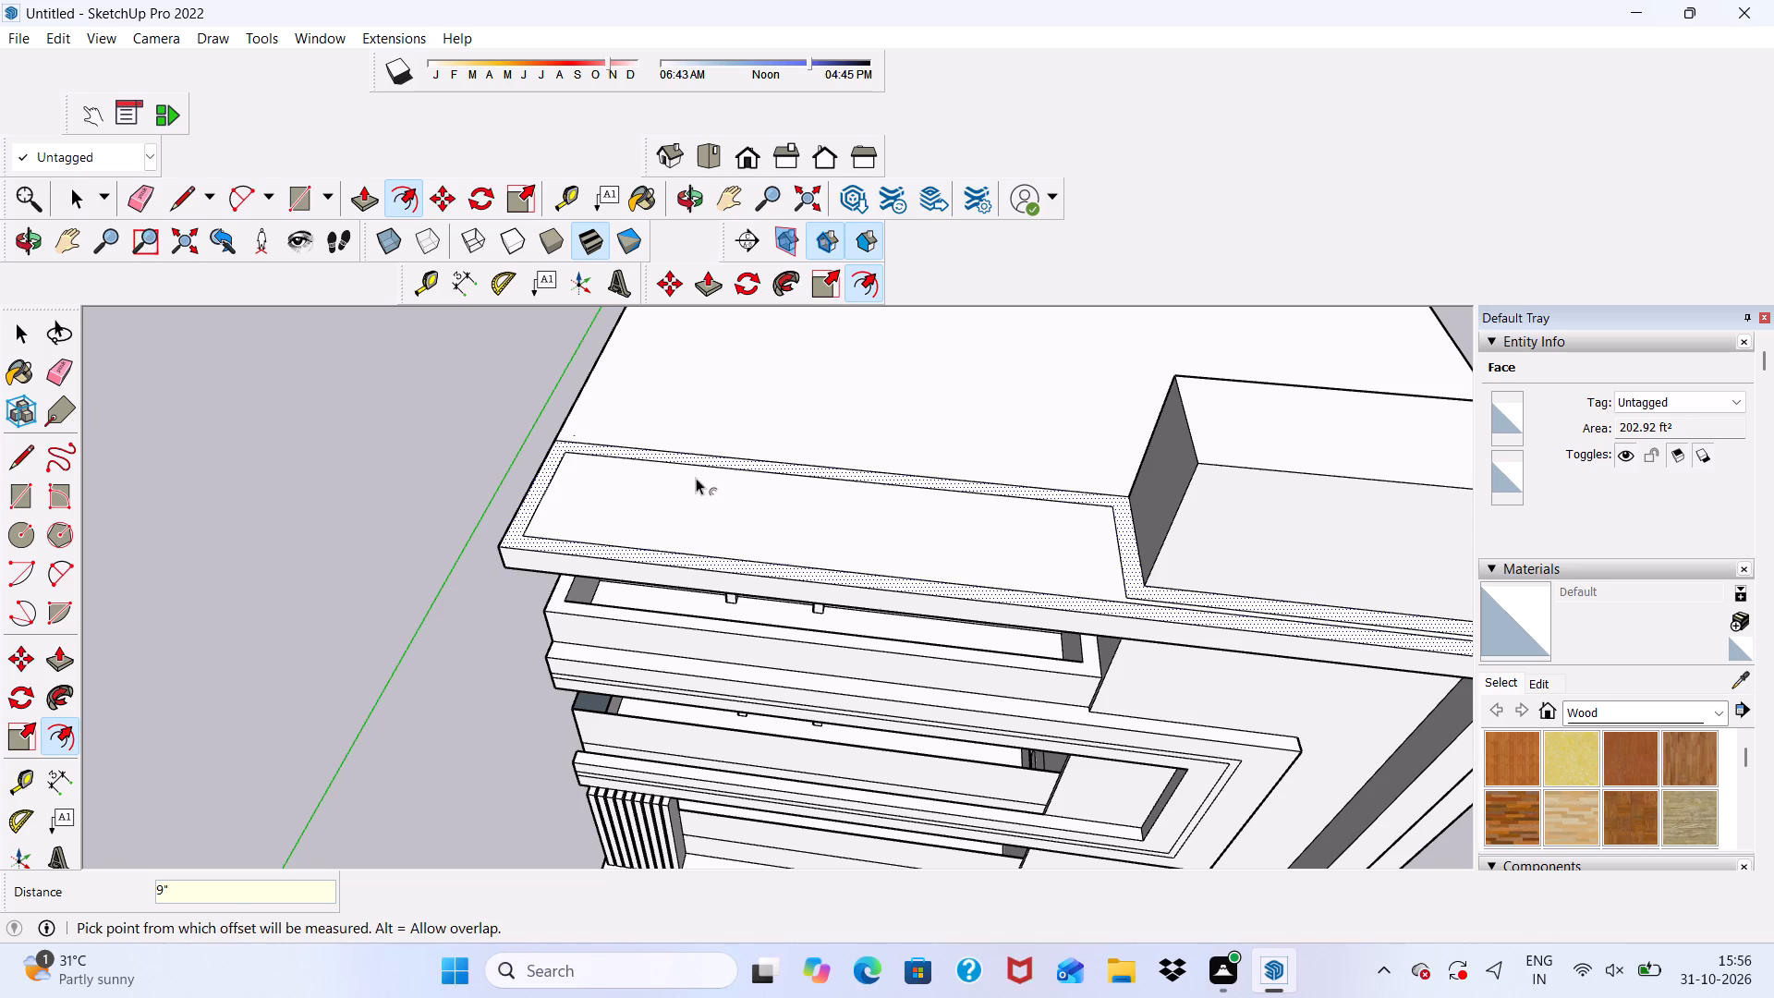
{"action": "key", "text": "space"}
Draw a short line from the inset's rear corner at the overhang's open end back to the roof dividing line.
{"action": "scroll", "coordinate": [691, 474], "scroll_direction": "down", "scroll_amount": 5}
{"action": "scroll", "coordinate": [691, 474], "scroll_direction": "up", "scroll_amount": 5}
{"action": "scroll", "coordinate": [660, 516], "scroll_direction": "down", "scroll_amount": 2}
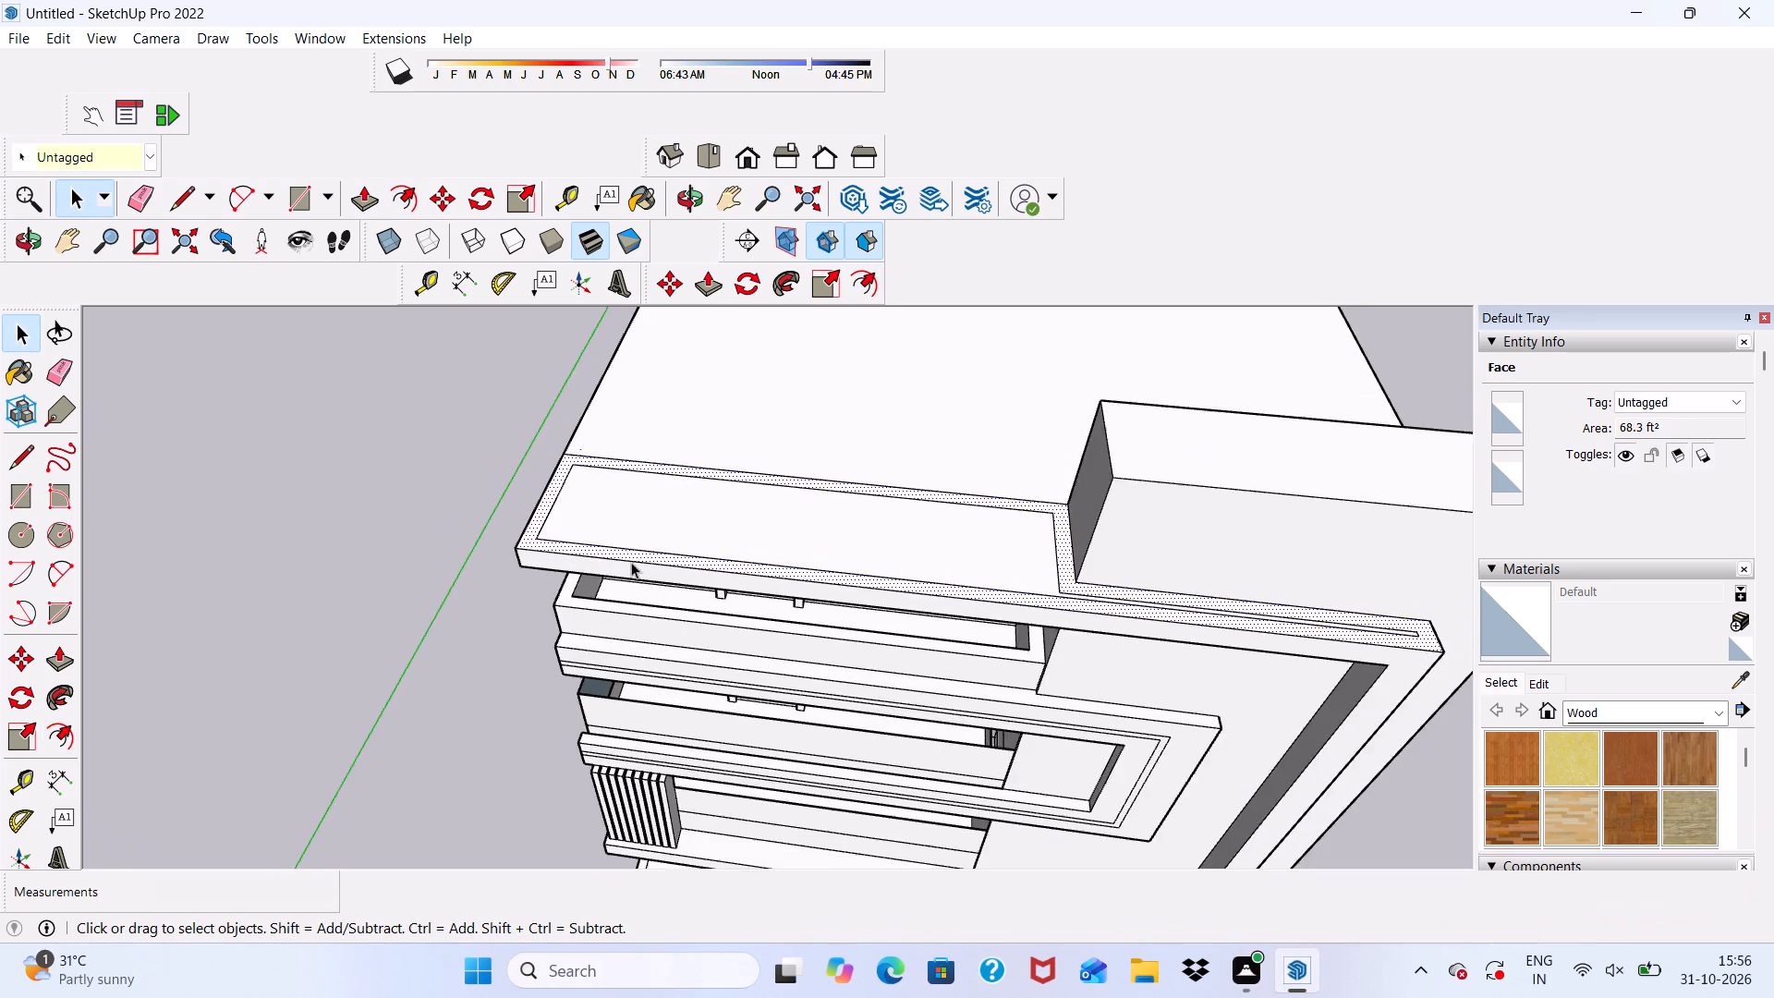
{"action": "middle_click_drag", "start_coordinate": [631, 562], "coordinate": [638, 633]}
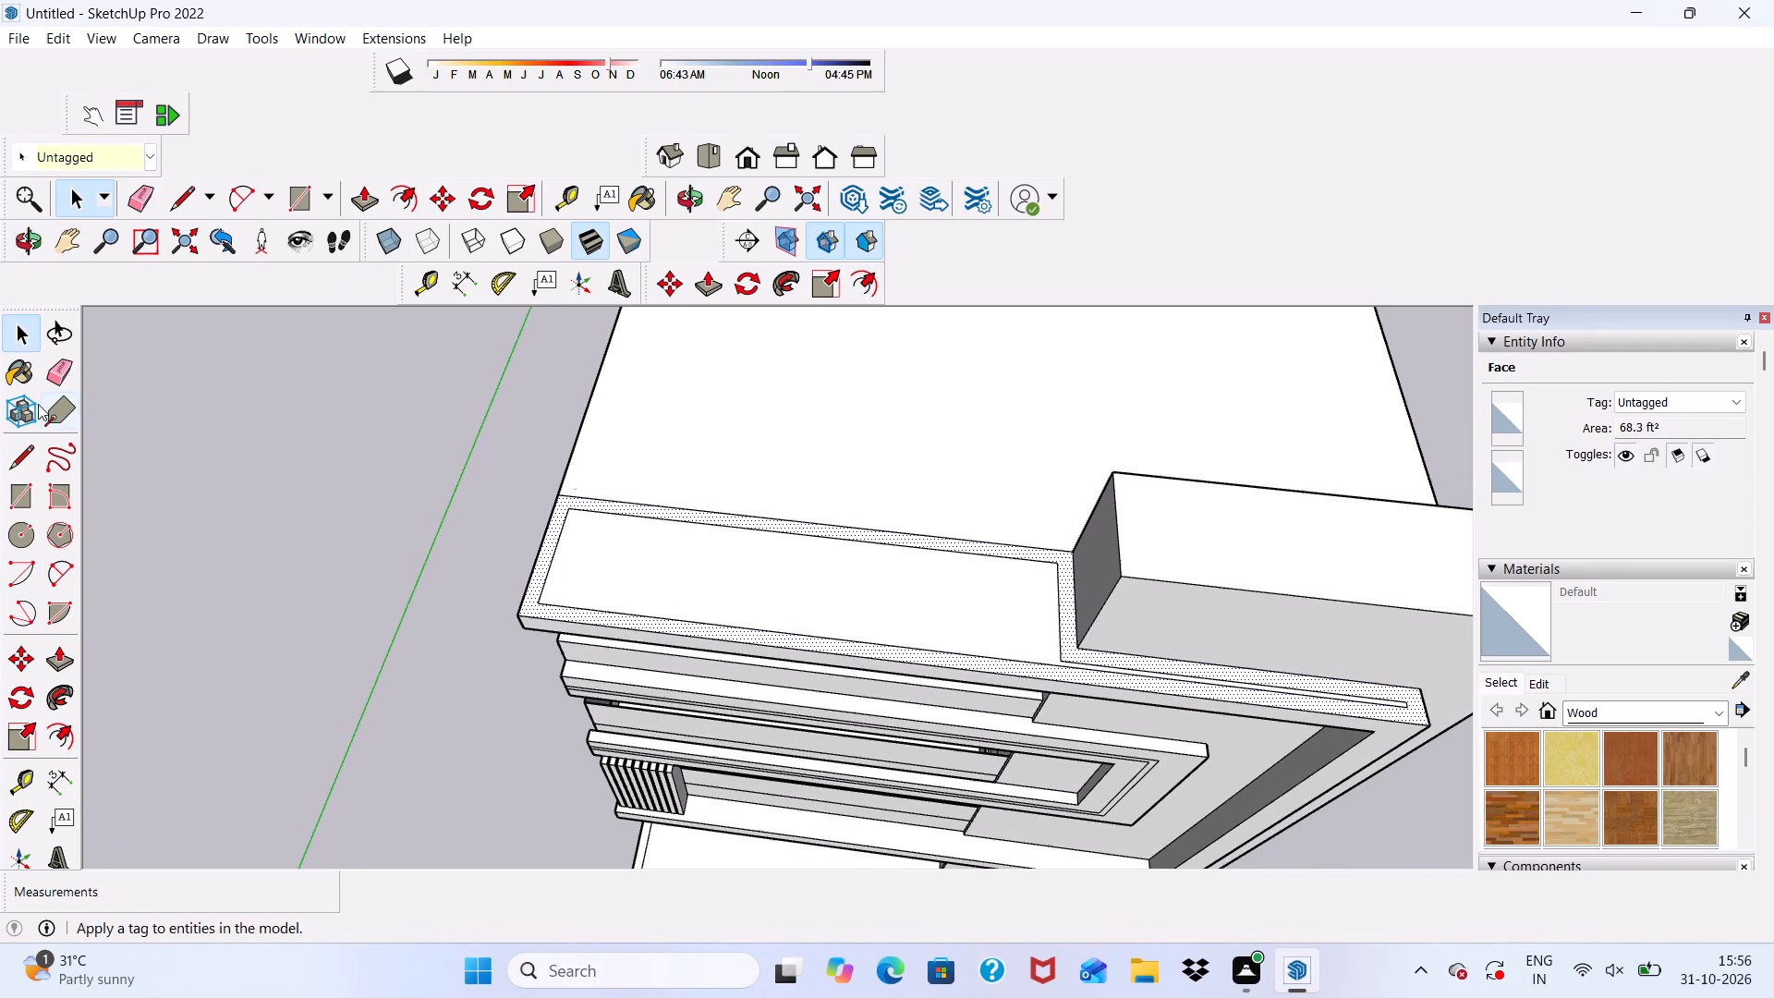
{"action": "left_click", "coordinate": [18, 444]}
{"action": "scroll", "coordinate": [602, 490], "scroll_direction": "up", "scroll_amount": 13}
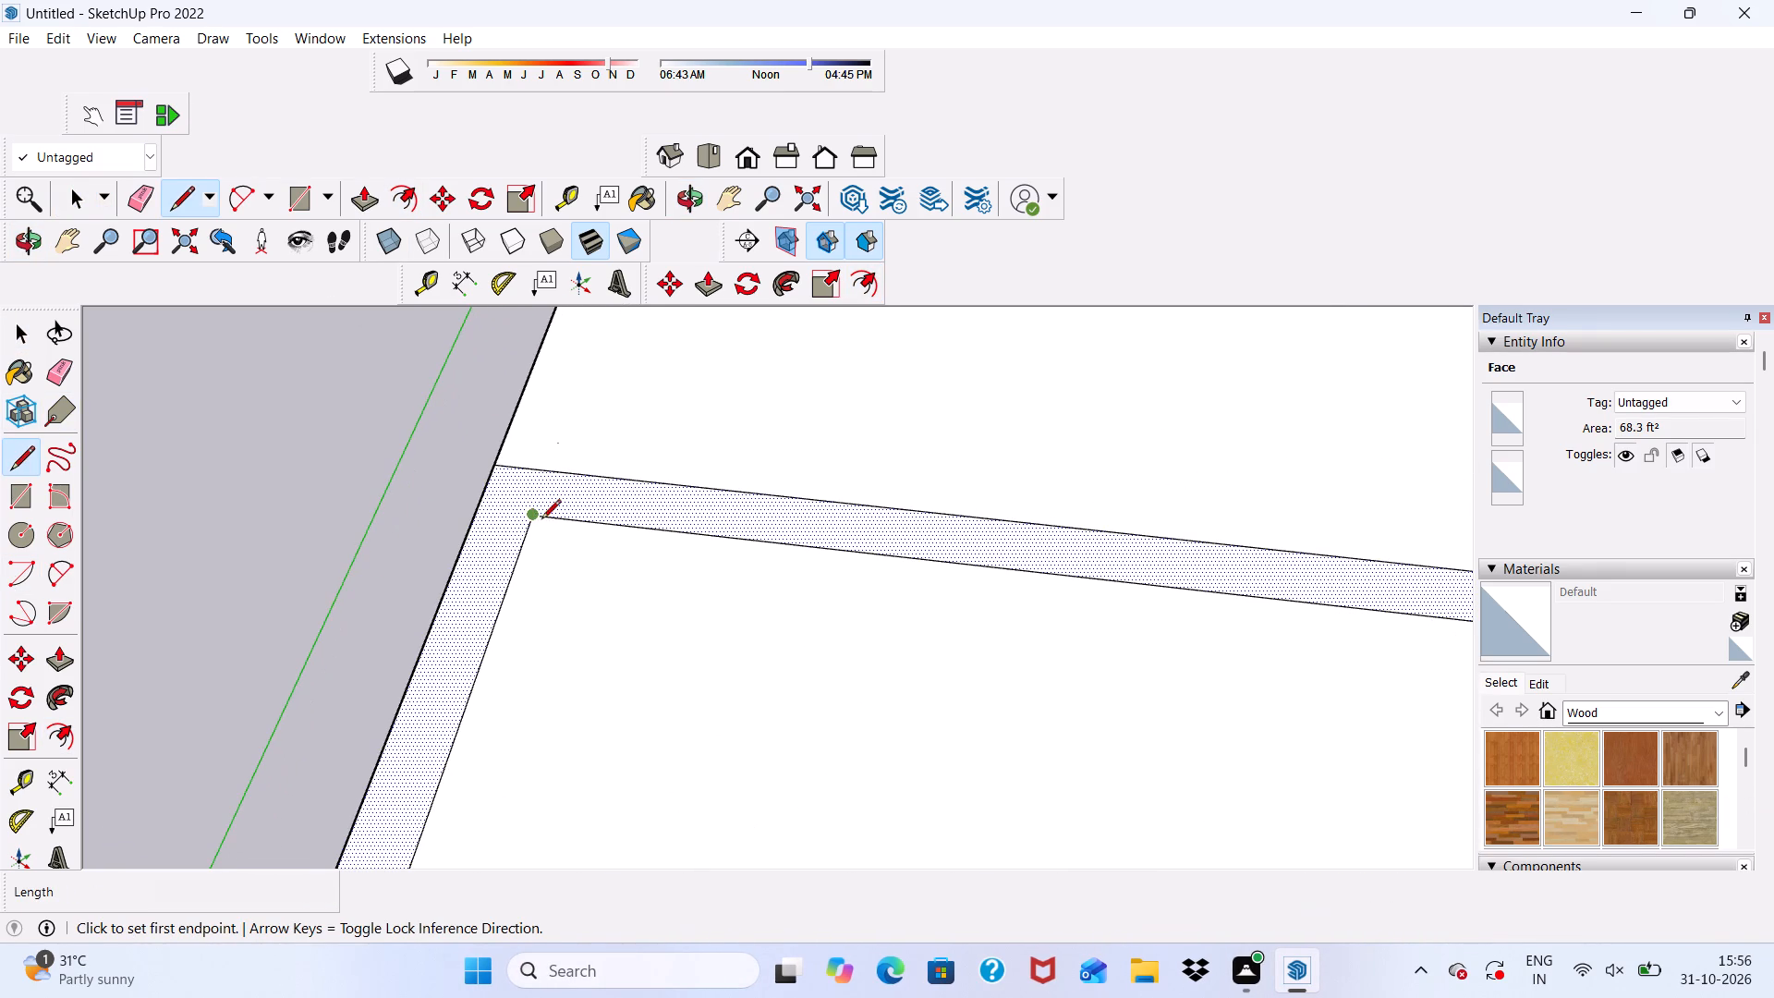
{"action": "left_click", "coordinate": [539, 520]}
{"action": "left_click", "coordinate": [547, 466]}
{"action": "scroll", "coordinate": [565, 353], "scroll_direction": "down", "scroll_amount": 6}
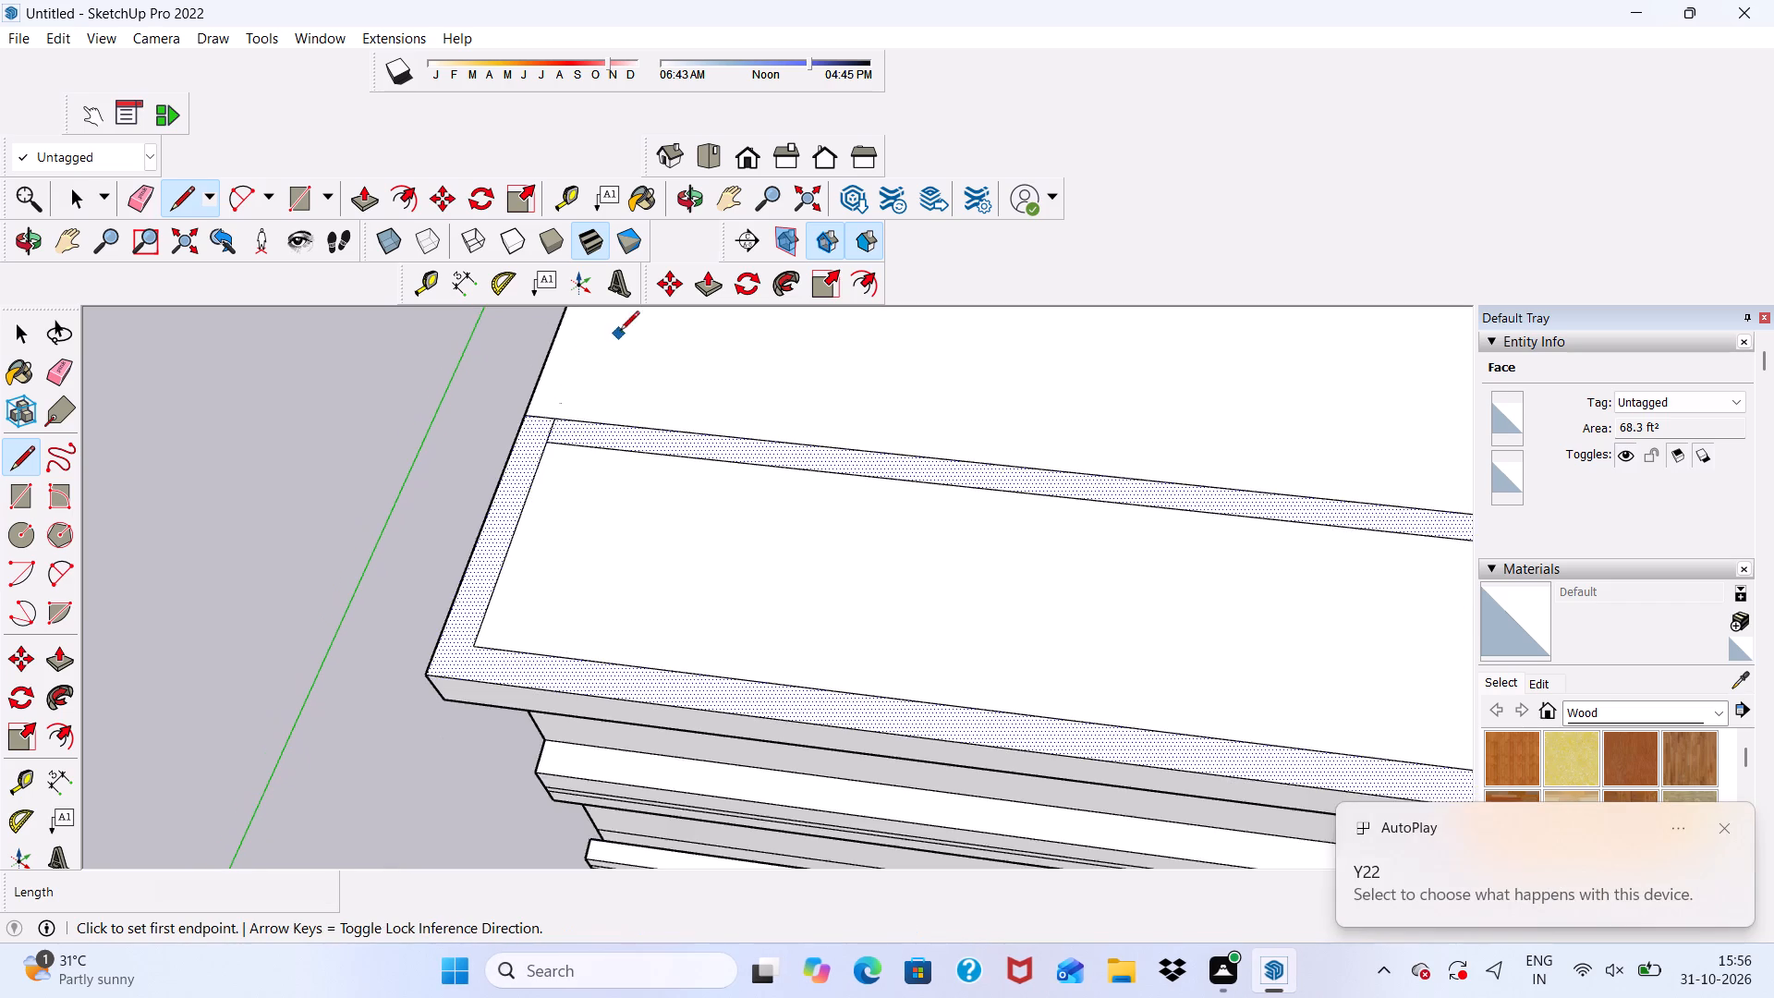
Draw a 1' line from the inset's inner corner by the tower's front to the overhang's front edge.
{"action": "scroll", "coordinate": [347, 335], "scroll_direction": "down", "scroll_amount": 7}
{"action": "middle_click_drag", "start_coordinate": [891, 478], "coordinate": [807, 348]}
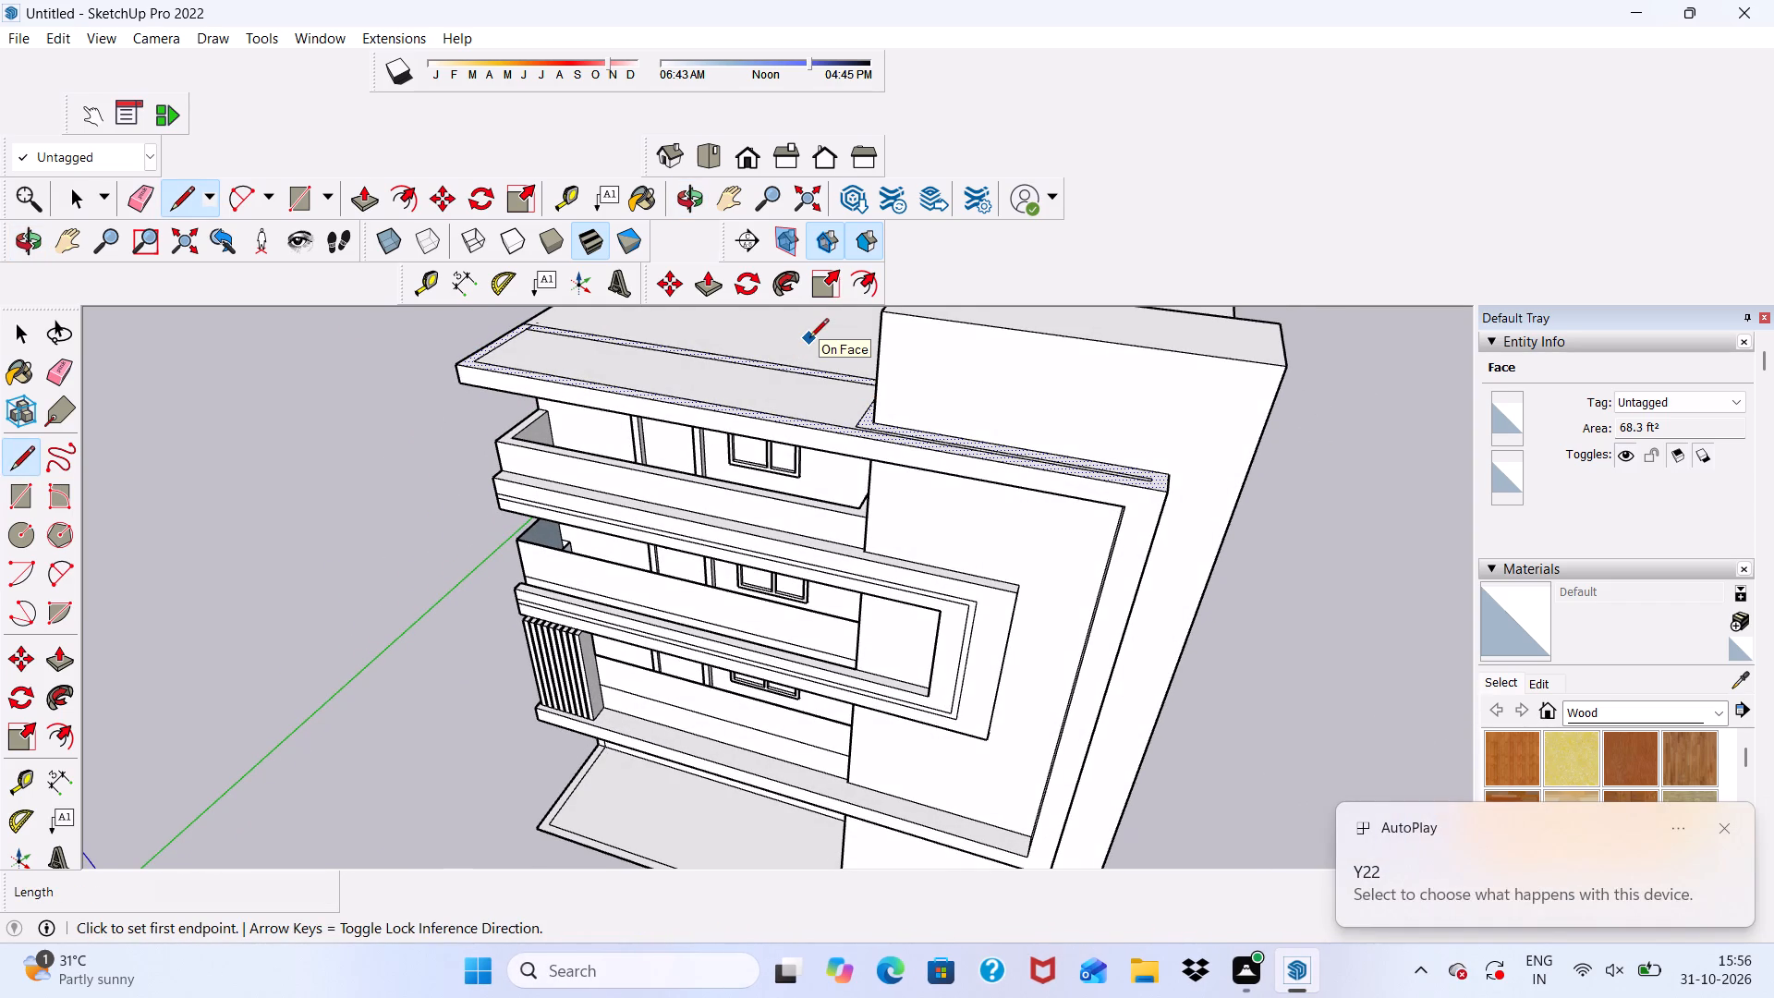
{"action": "middle_click_drag", "start_coordinate": [809, 339], "coordinate": [850, 287]}
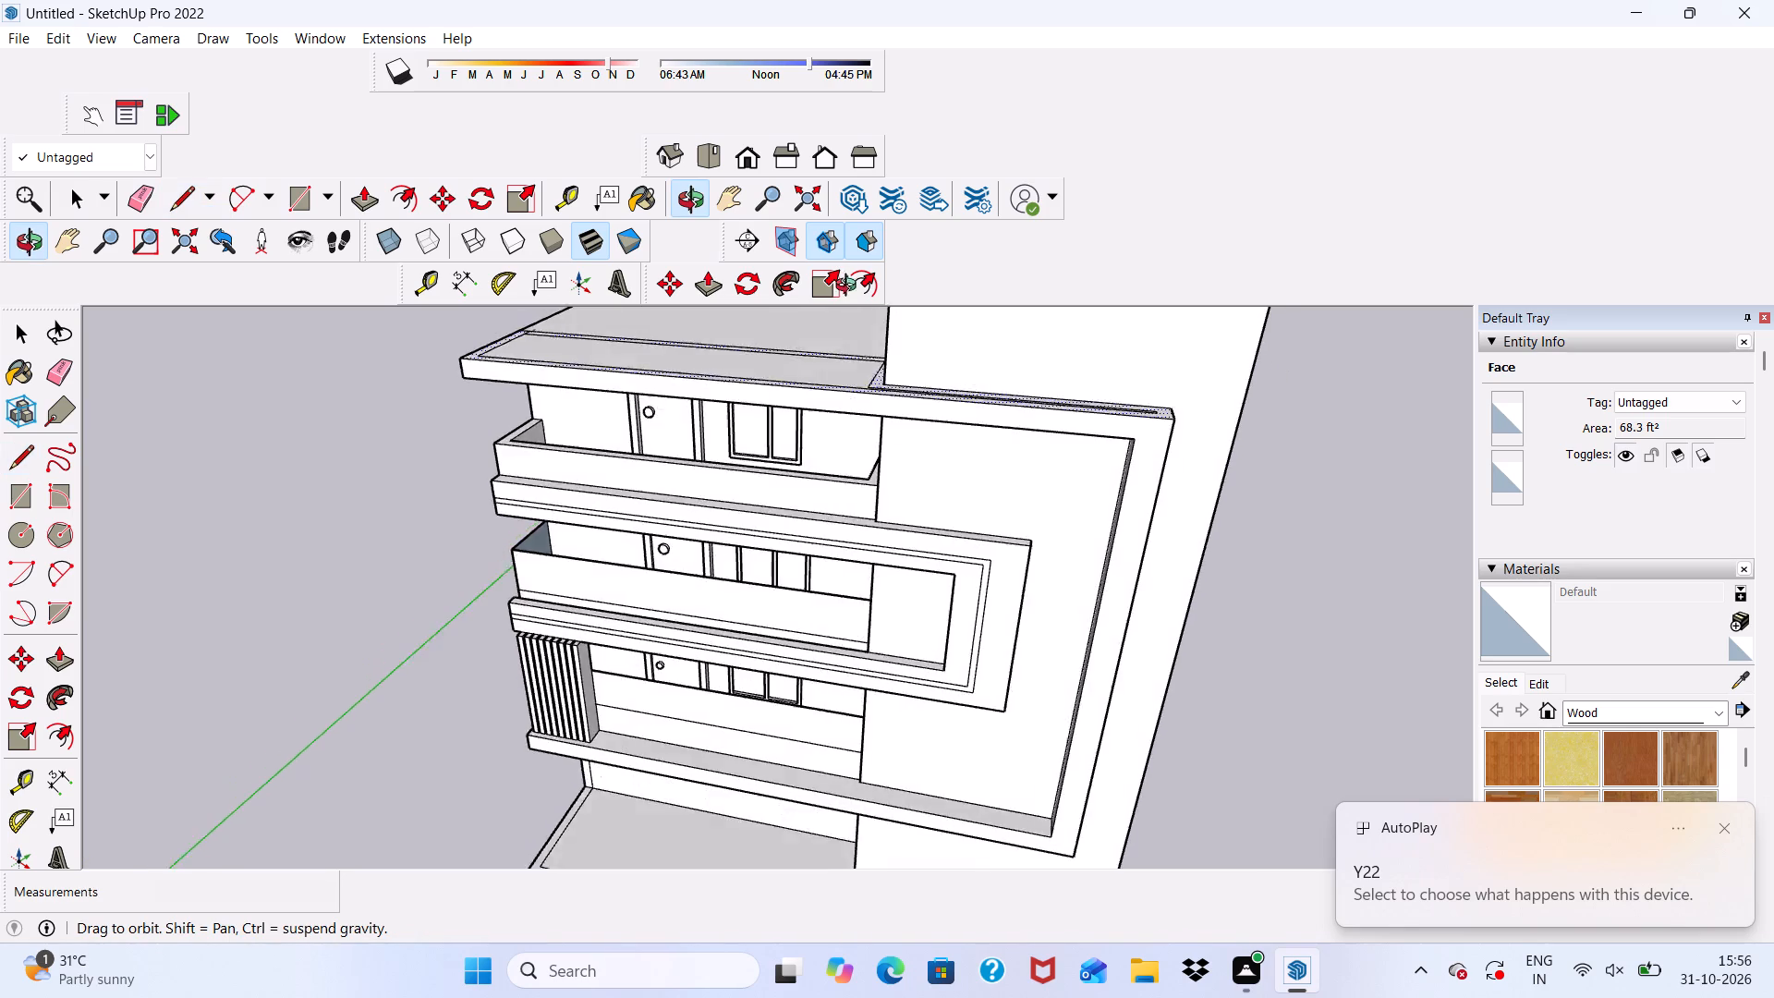
{"action": "middle_click_drag", "start_coordinate": [850, 287], "coordinate": [1058, 426]}
{"action": "scroll", "coordinate": [1043, 440], "scroll_direction": "up", "scroll_amount": 15}
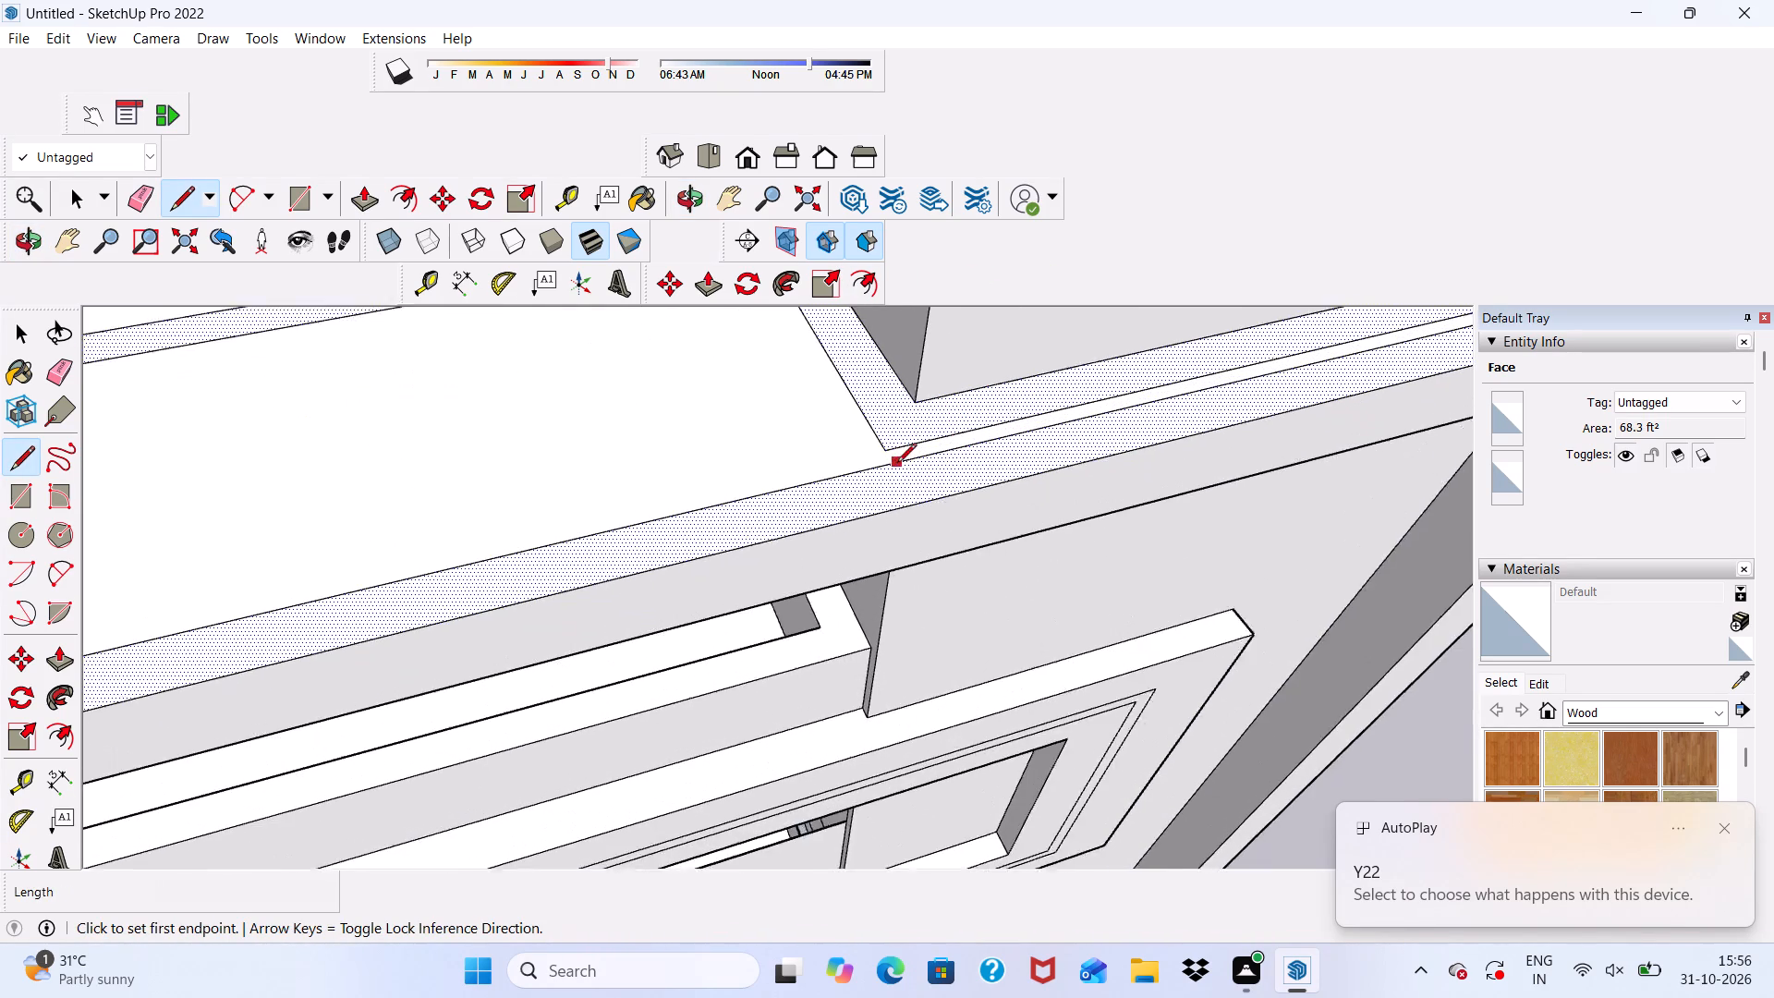
{"action": "scroll", "coordinate": [897, 464], "scroll_direction": "up", "scroll_amount": 2}
{"action": "left_click", "coordinate": [881, 443]}
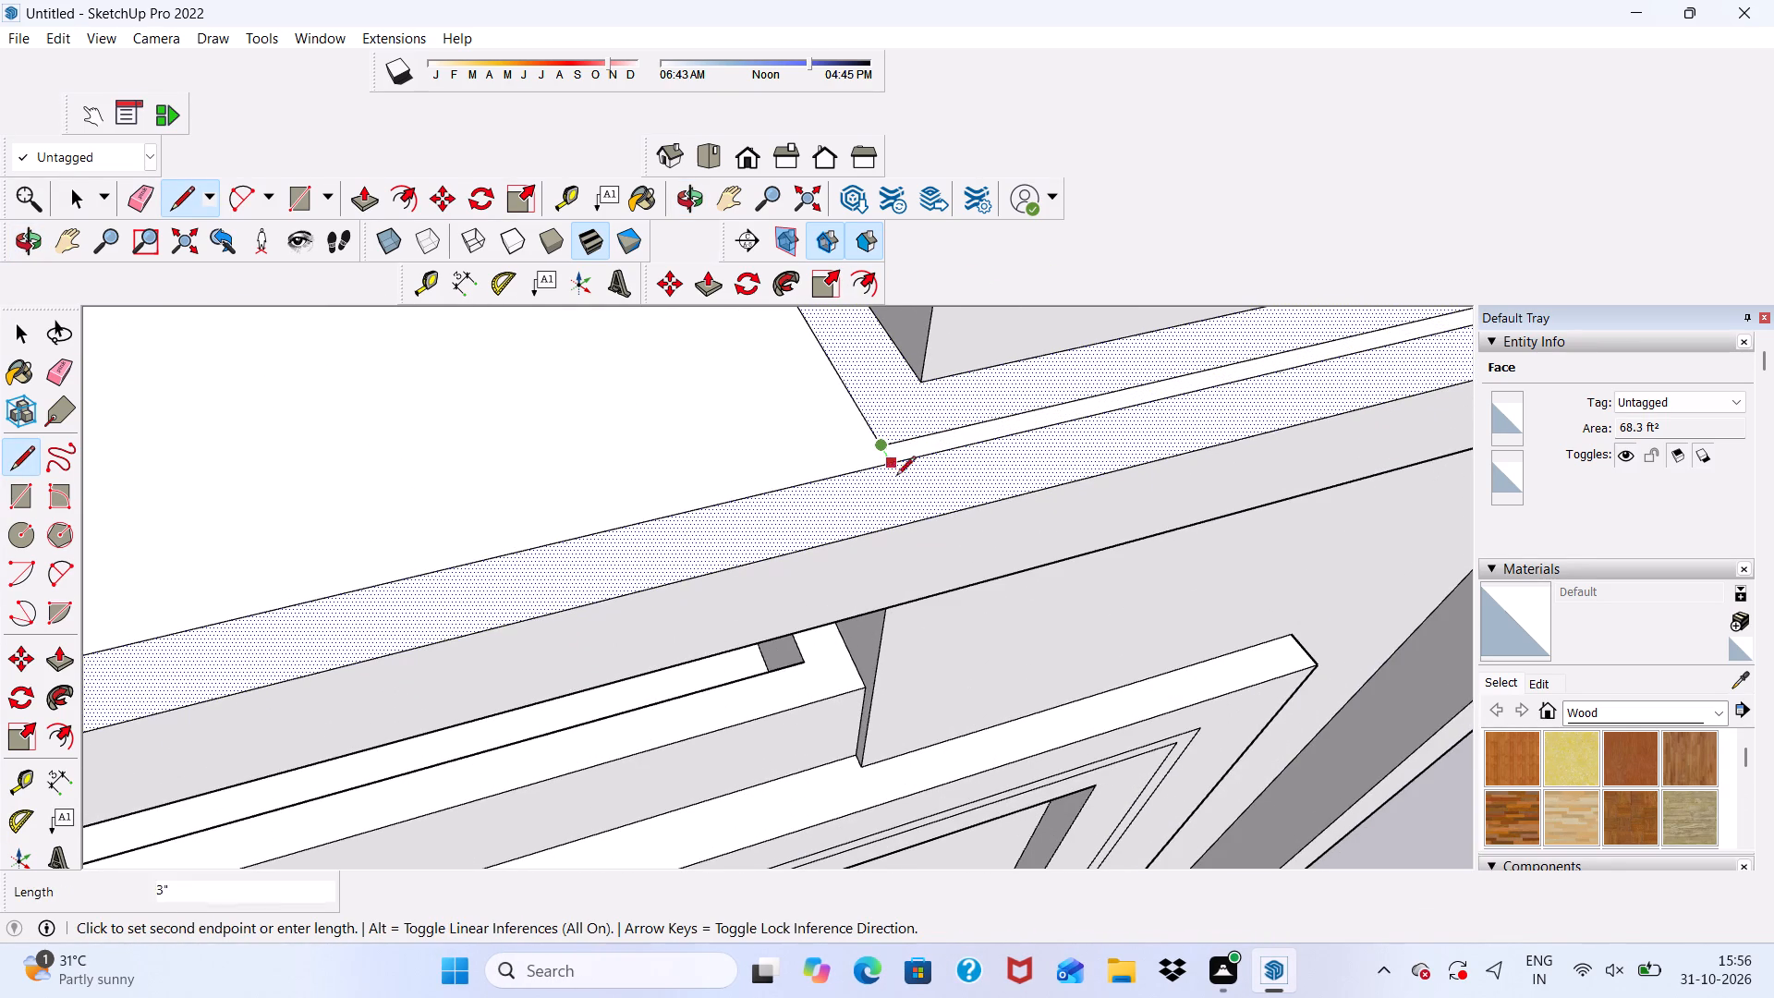
{"action": "left_click", "coordinate": [928, 518]}
{"action": "scroll", "coordinate": [906, 470], "scroll_direction": "down", "scroll_amount": 6}
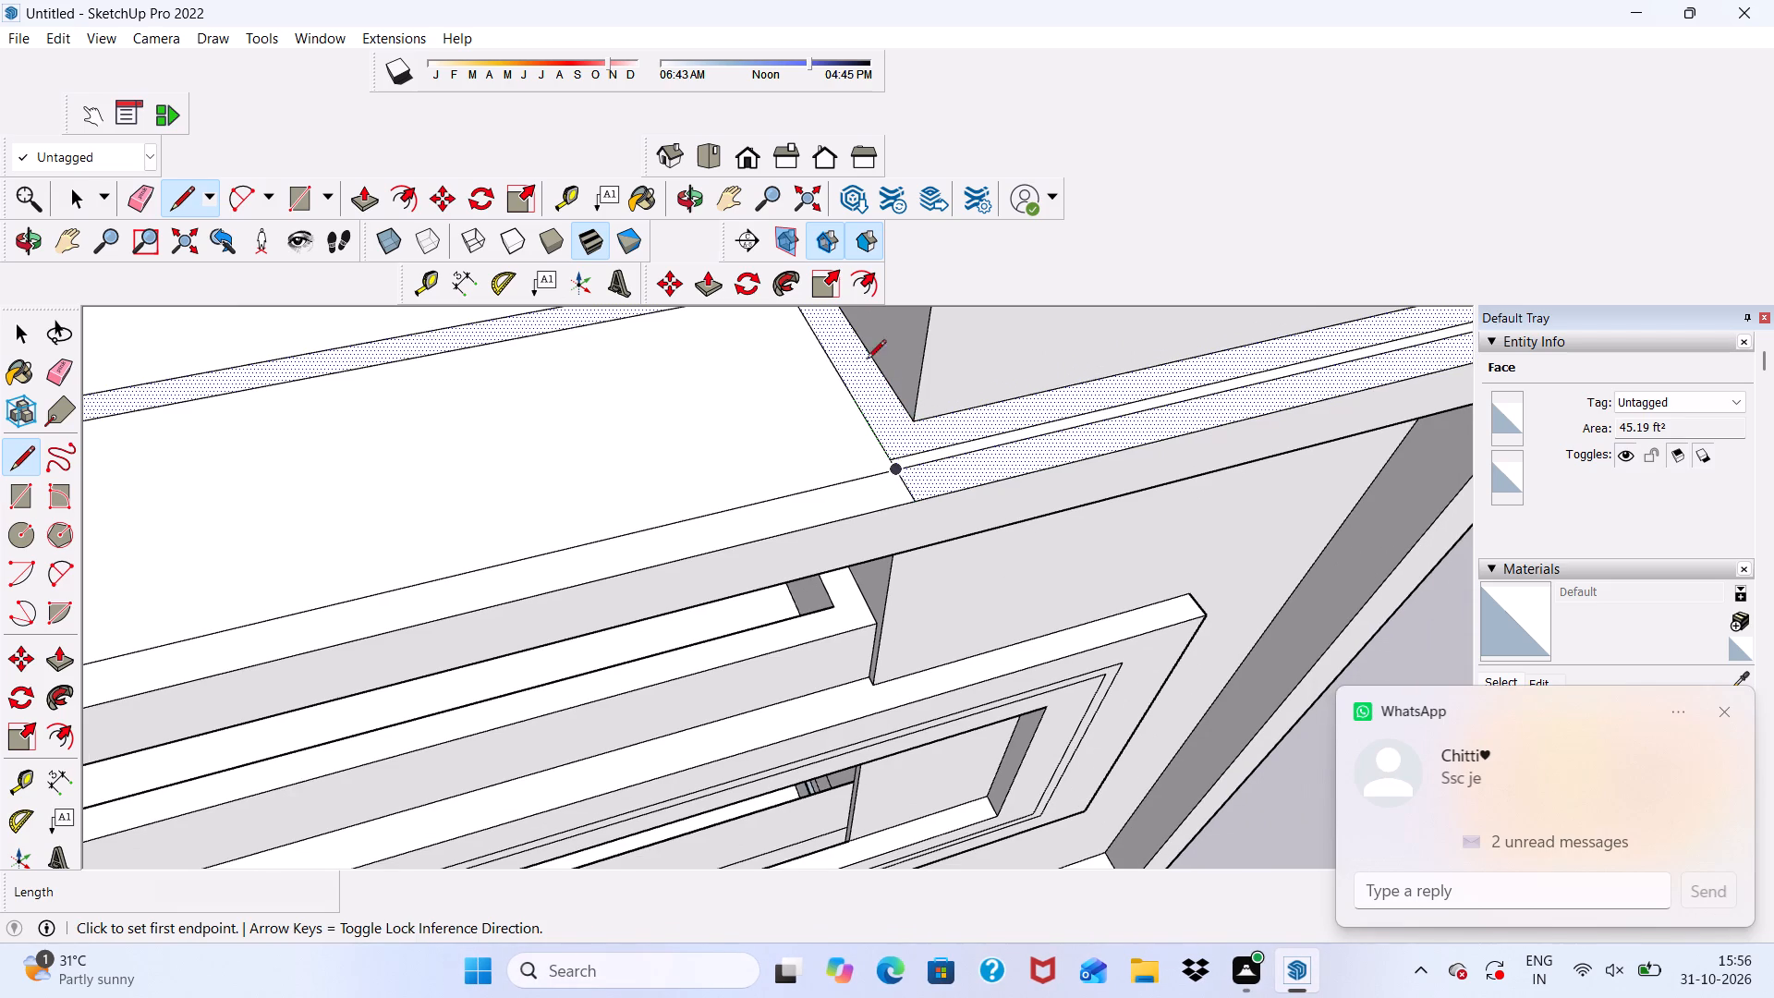
Draw a short line from the inset's rear corner beside the tower back to the roof dividing line.
{"action": "scroll", "coordinate": [860, 314], "scroll_direction": "up", "scroll_amount": 4}
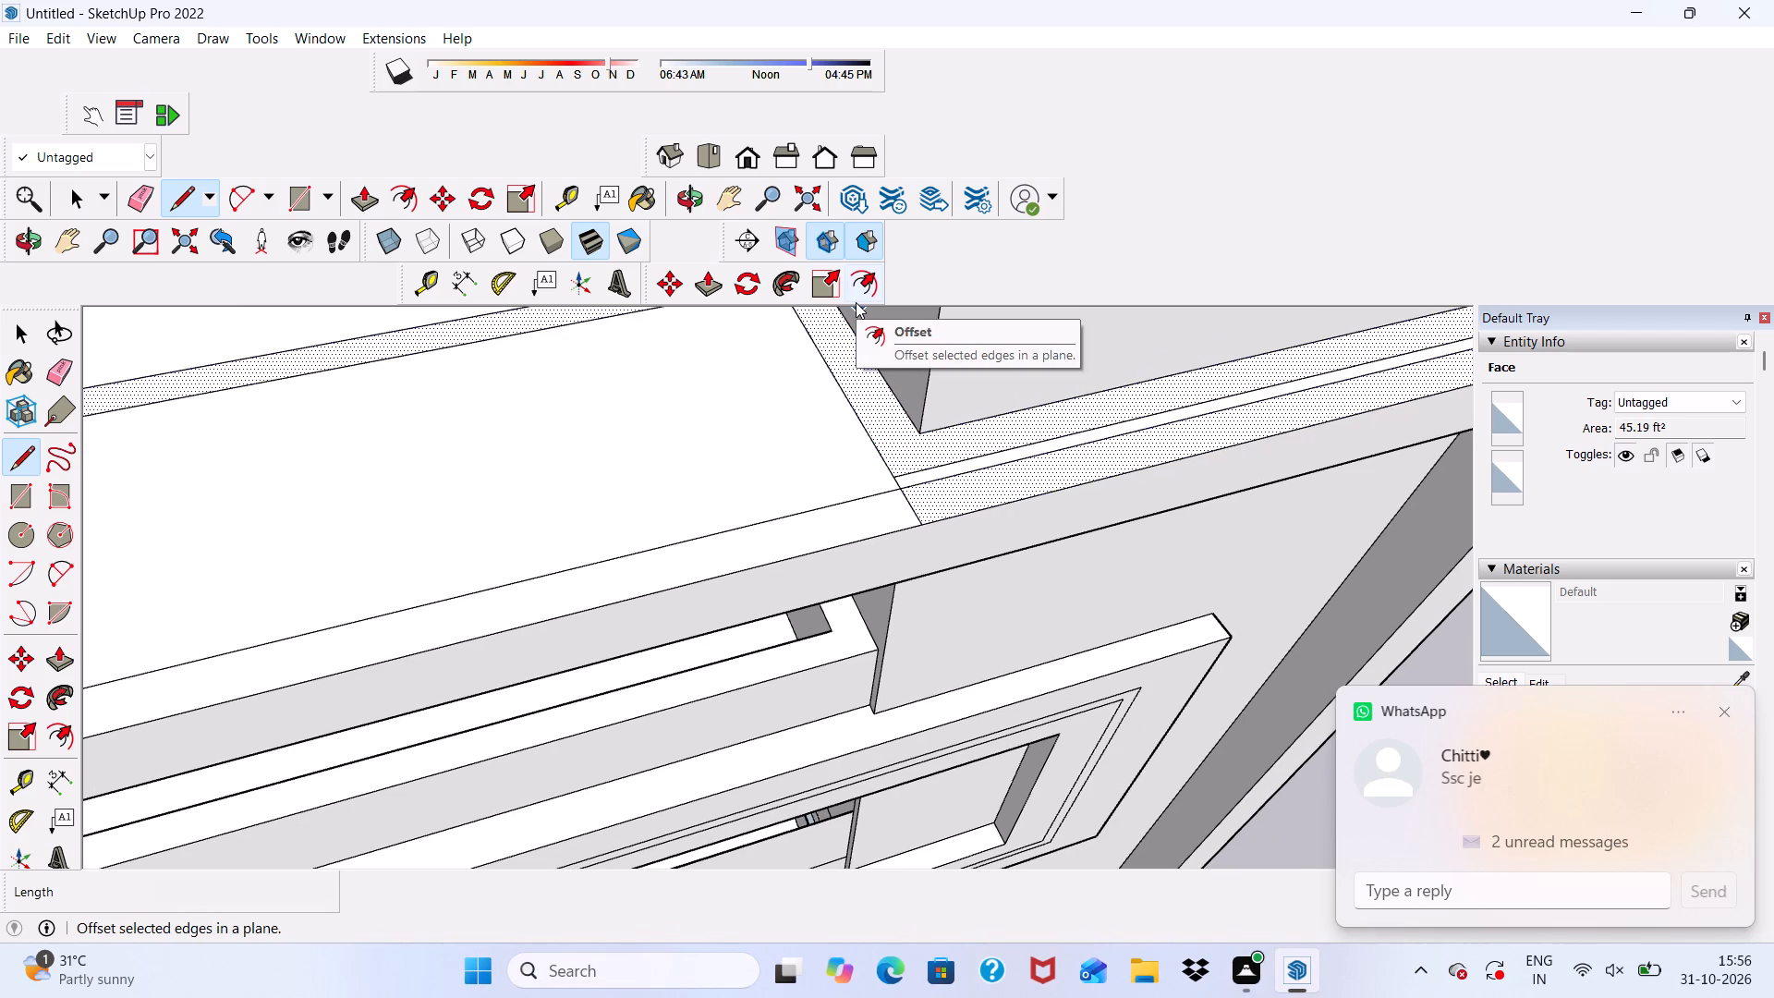
{"action": "scroll", "coordinate": [848, 427], "scroll_direction": "down", "scroll_amount": 5}
{"action": "scroll", "coordinate": [797, 318], "scroll_direction": "up", "scroll_amount": 9}
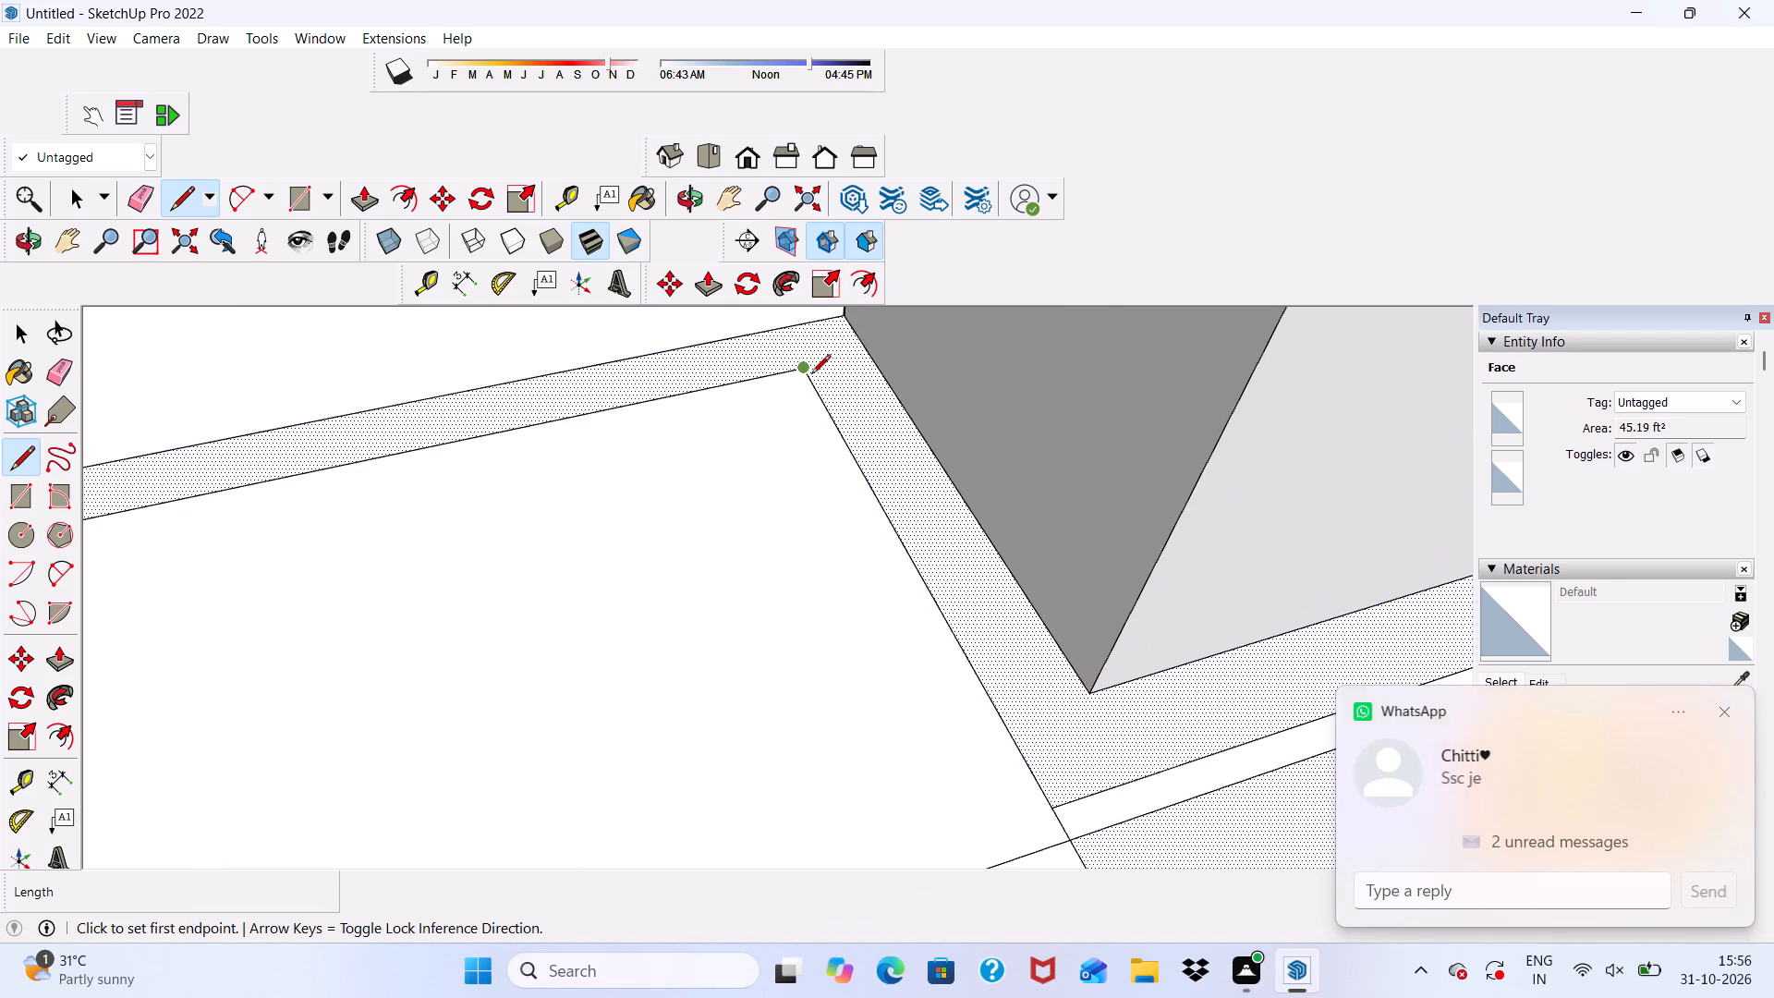
{"action": "left_click", "coordinate": [805, 372]}
{"action": "left_click", "coordinate": [794, 331]}
{"action": "scroll", "coordinate": [779, 331], "scroll_direction": "down", "scroll_amount": 5}
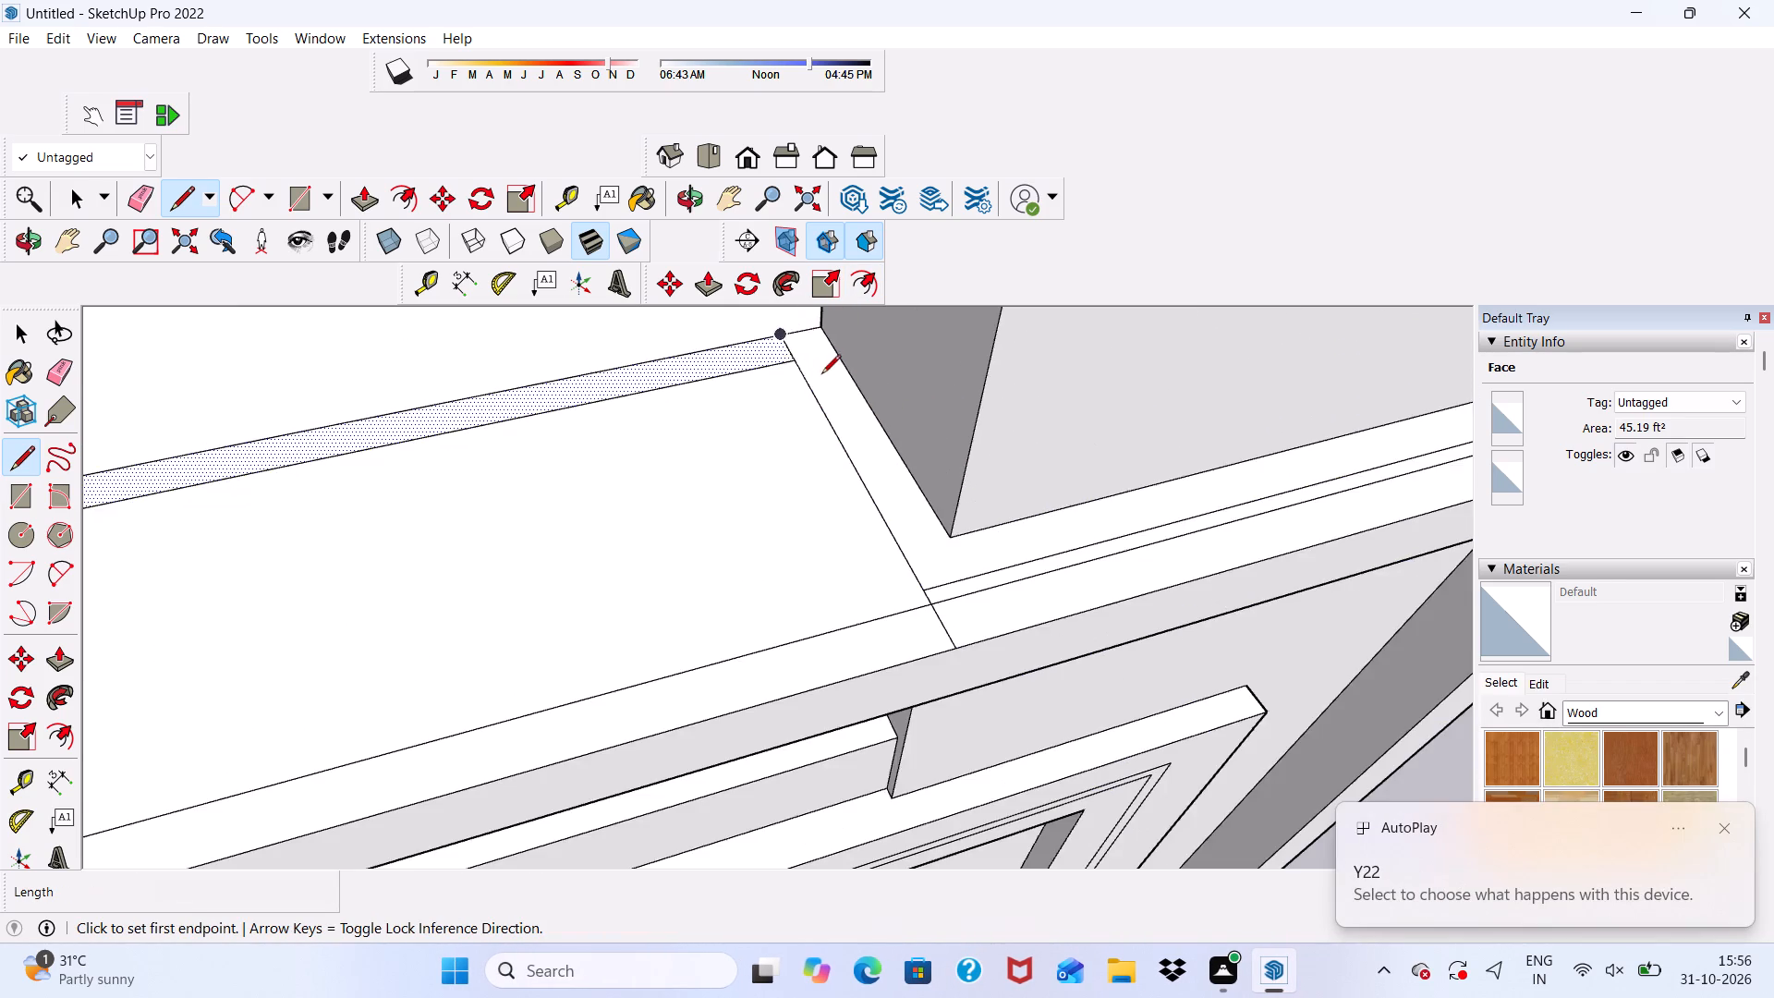
{"action": "scroll", "coordinate": [821, 375], "scroll_direction": "down", "scroll_amount": 5}
{"action": "key", "text": "space"}
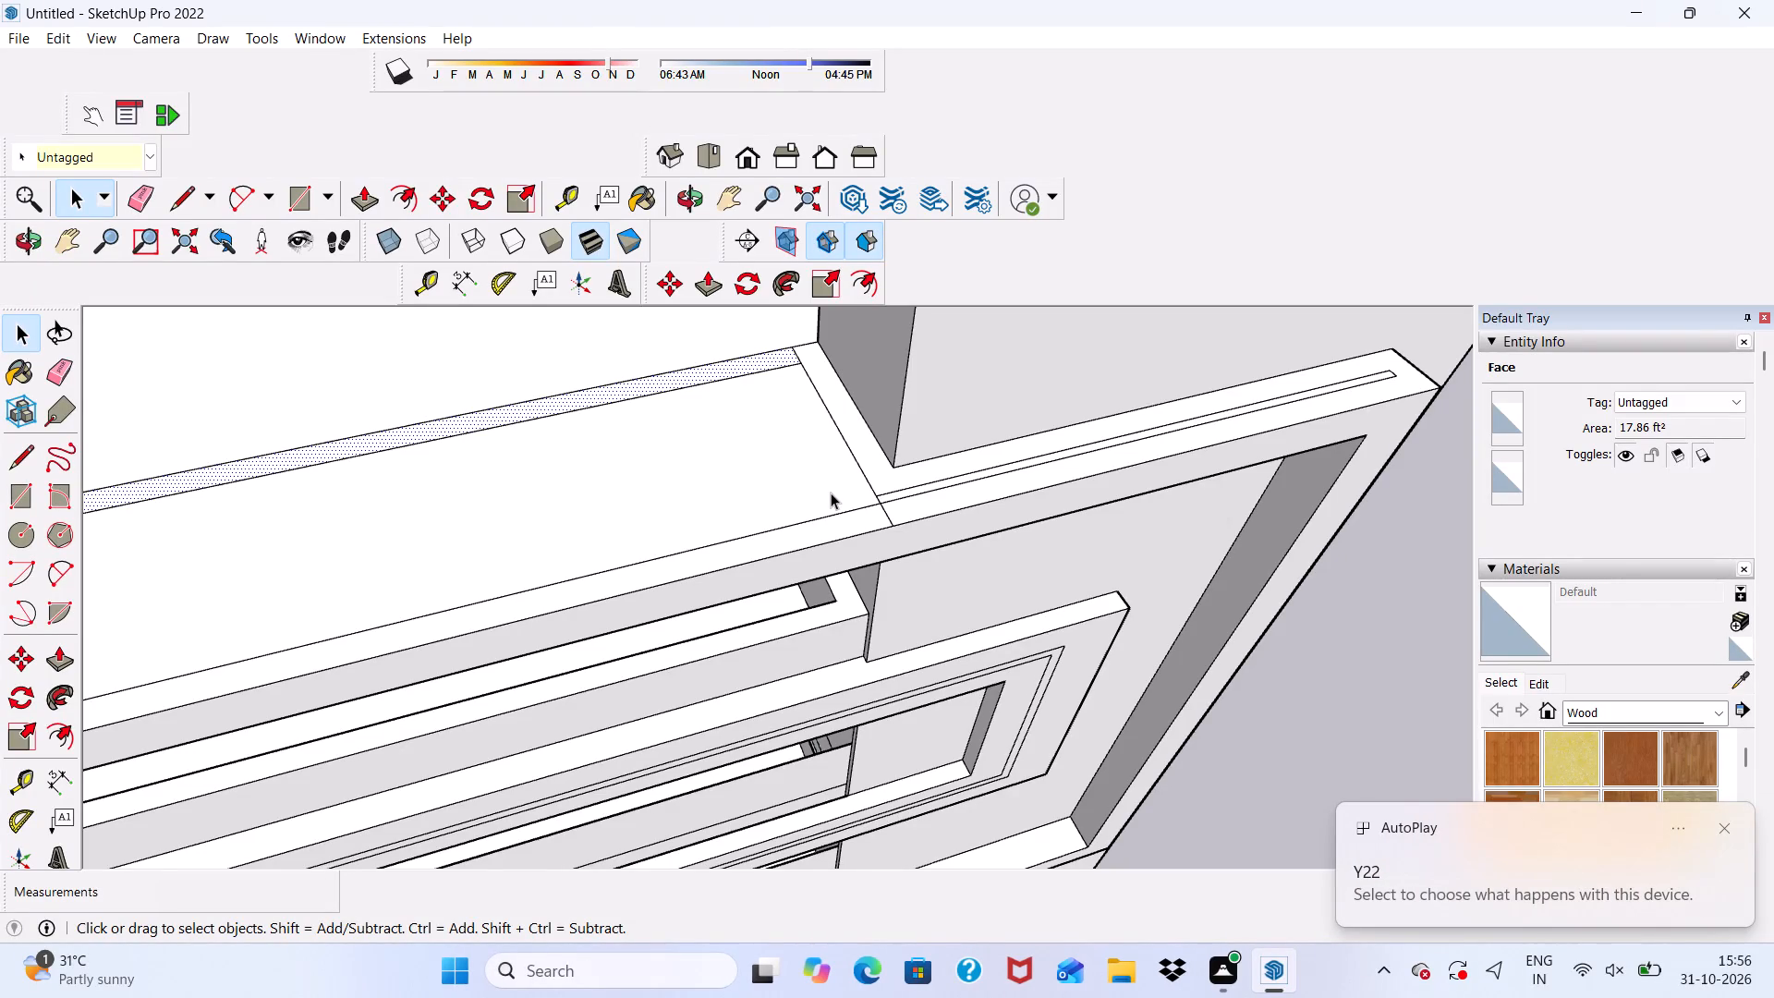
Erase the two long inset lines on the band's top strip in front of the tower.
{"action": "scroll", "coordinate": [830, 493], "scroll_direction": "down", "scroll_amount": 5}
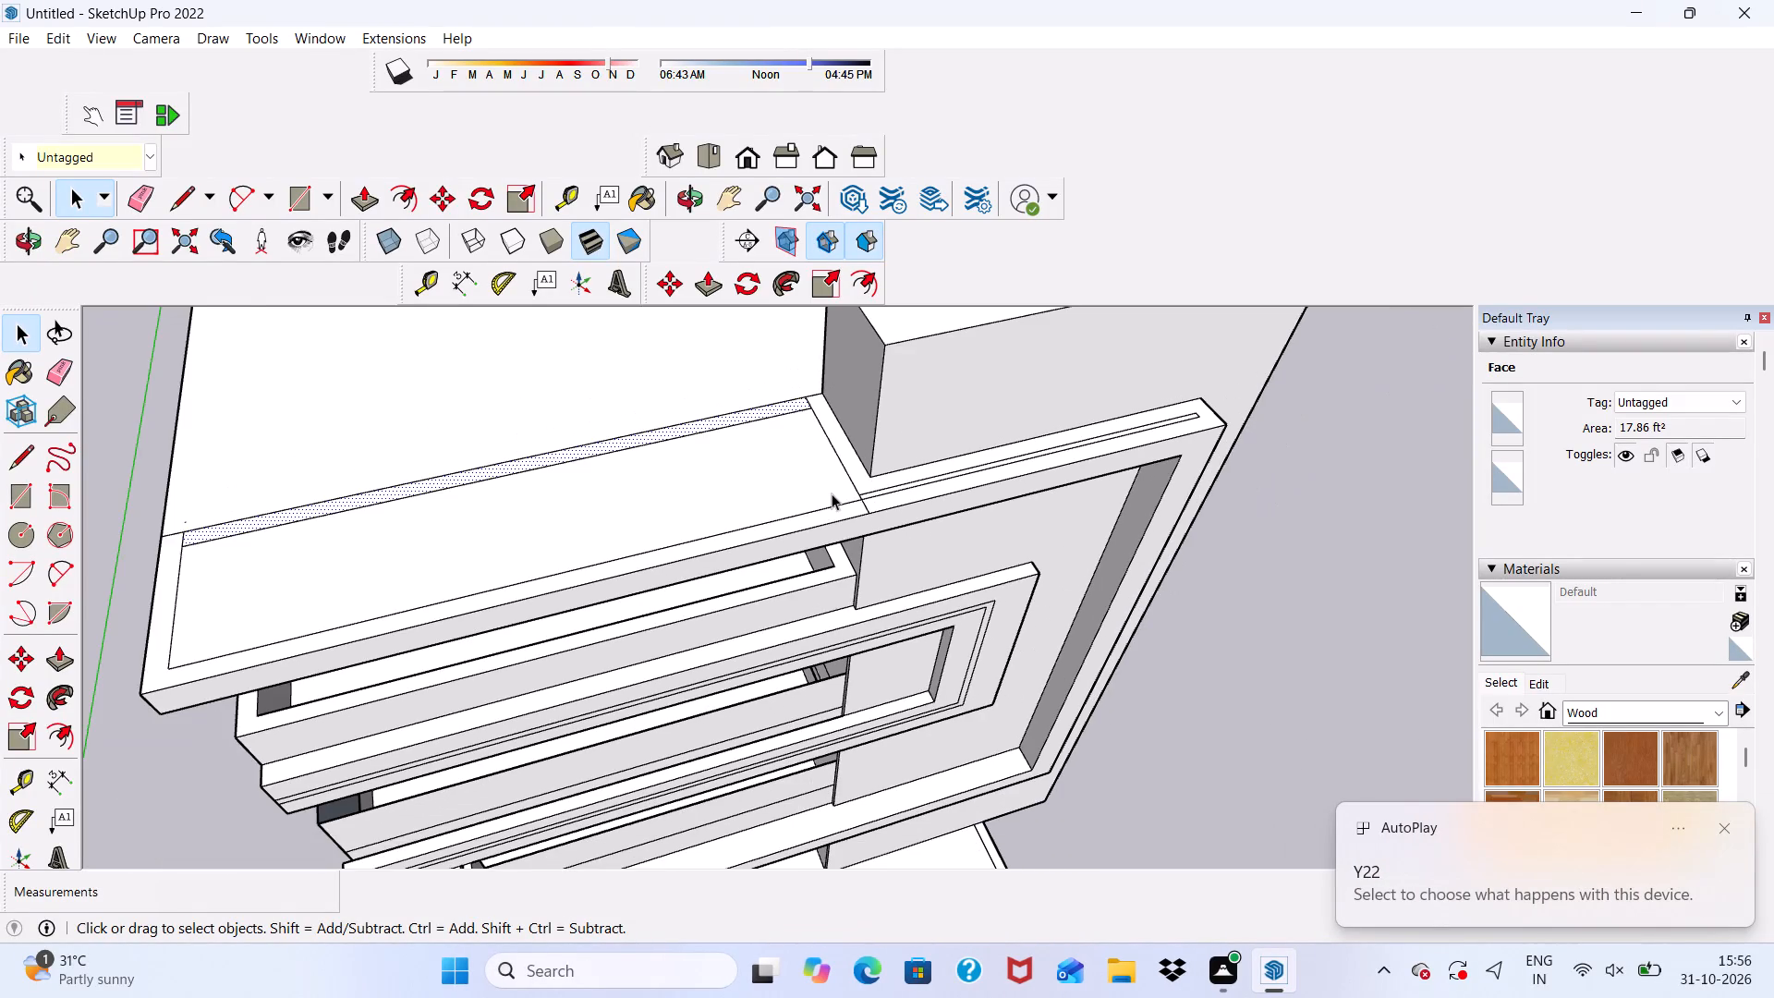
{"action": "scroll", "coordinate": [643, 405], "scroll_direction": "down", "scroll_amount": 2}
{"action": "left_click_drag", "start_coordinate": [48, 371], "coordinate": [63, 366]}
{"action": "scroll", "coordinate": [898, 445], "scroll_direction": "up", "scroll_amount": 7}
{"action": "left_click", "coordinate": [802, 483]}
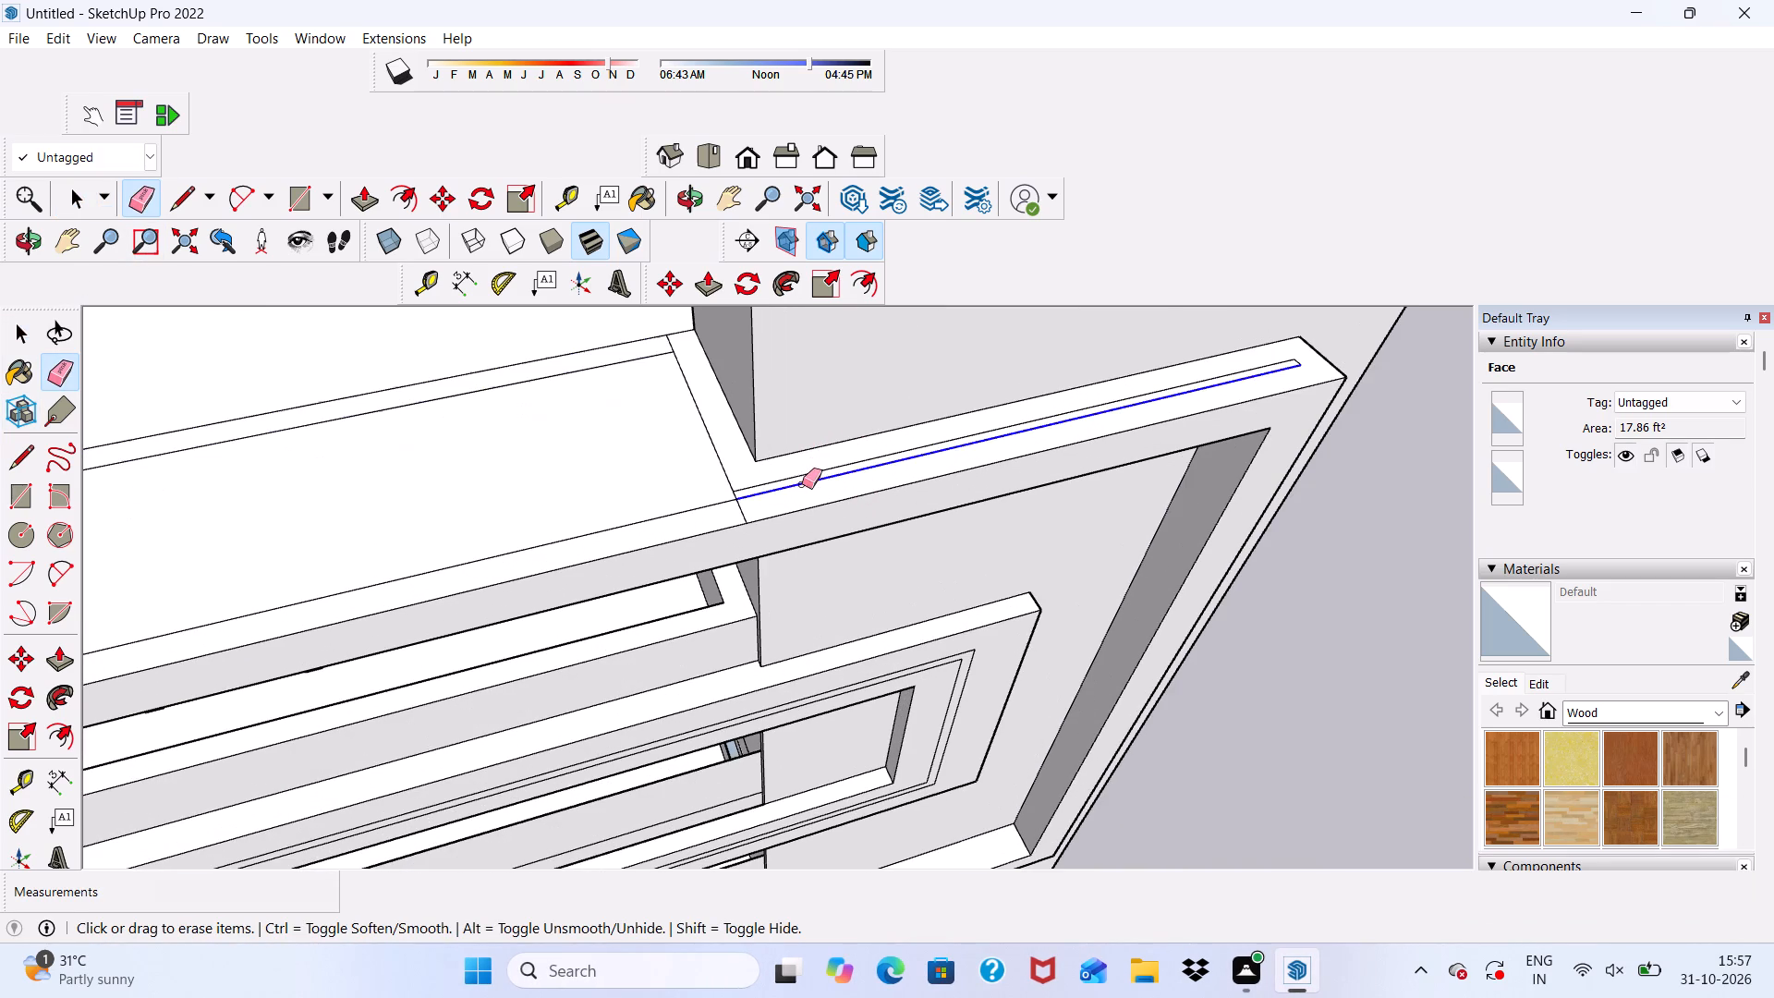
{"action": "left_click", "coordinate": [795, 479]}
Erase the short leftover inset line at the far end of the band's top strip in front of the tower.
{"action": "scroll", "coordinate": [650, 343], "scroll_direction": "up", "scroll_amount": 4}
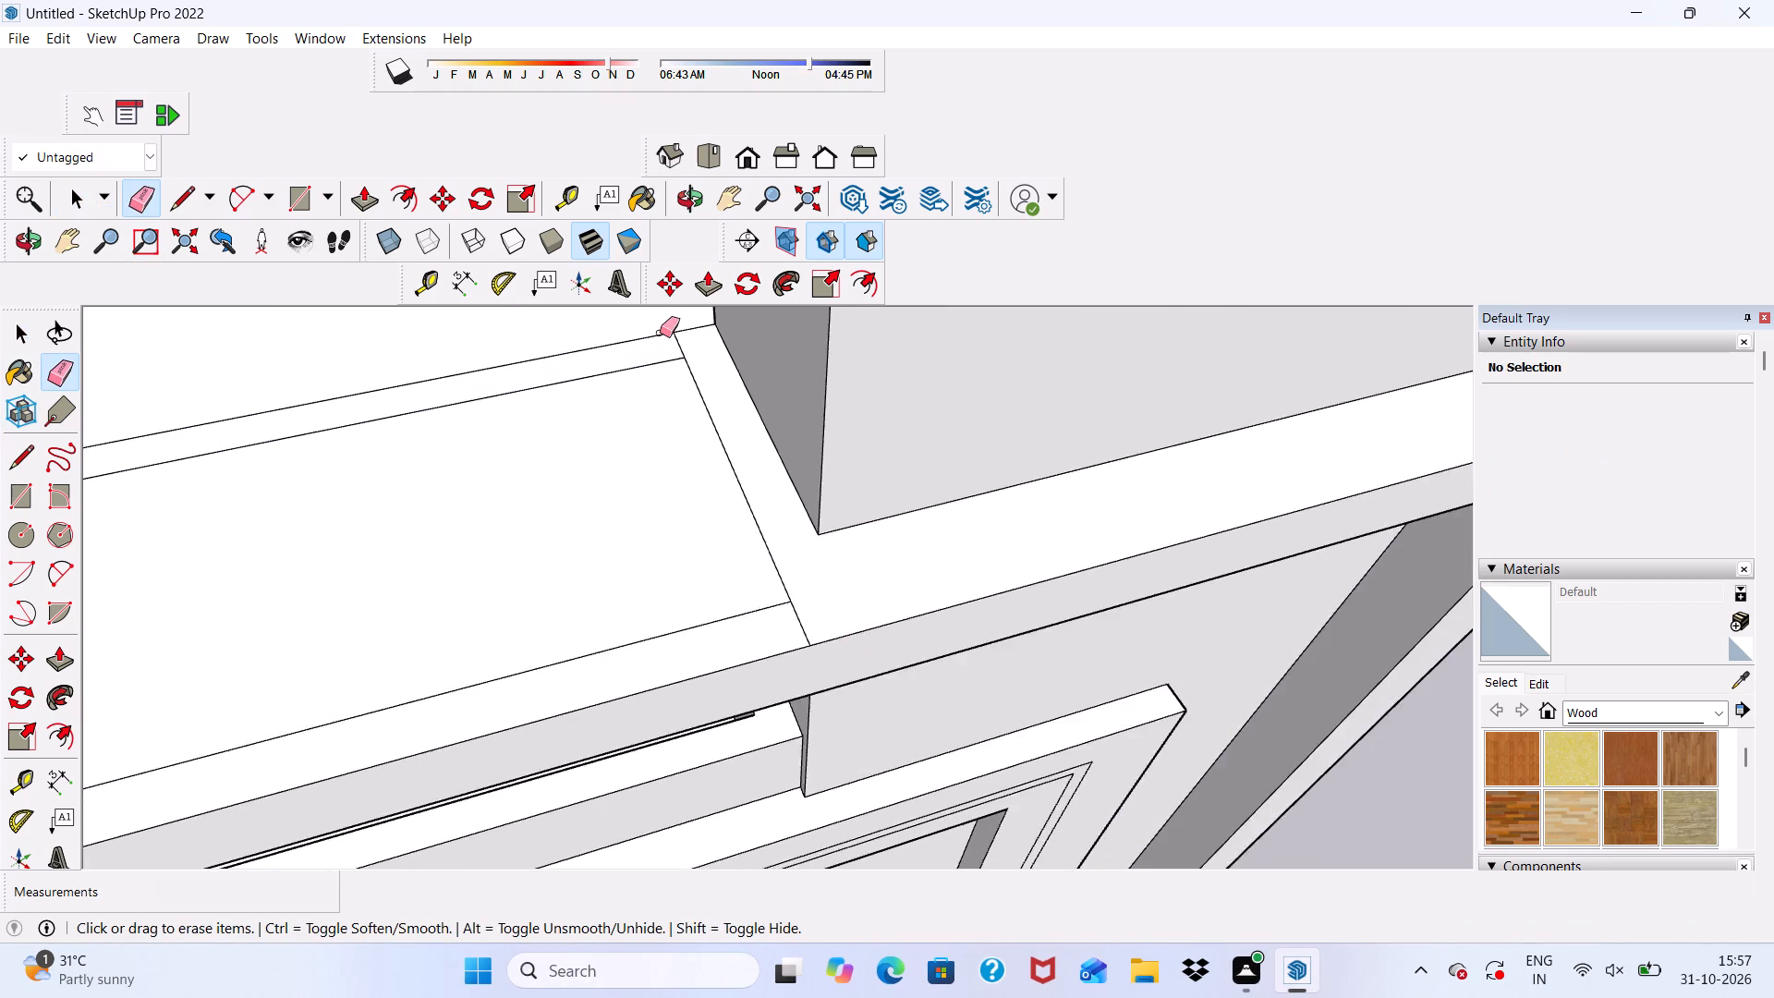
{"action": "scroll", "coordinate": [660, 333], "scroll_direction": "down", "scroll_amount": 9}
{"action": "scroll", "coordinate": [1194, 395], "scroll_direction": "up", "scroll_amount": 5}
{"action": "left_click_drag", "start_coordinate": [1182, 376], "coordinate": [1168, 393]}
{"action": "scroll", "coordinate": [1084, 384], "scroll_direction": "down", "scroll_amount": 5}
{"action": "scroll", "coordinate": [577, 521], "scroll_direction": "up", "scroll_amount": 4}
{"action": "scroll", "coordinate": [930, 421], "scroll_direction": "down", "scroll_amount": 5}
{"action": "middle_click_drag", "start_coordinate": [951, 500], "coordinate": [856, 505]}
{"action": "scroll", "coordinate": [1256, 454], "scroll_direction": "up", "scroll_amount": 5}
{"action": "scroll", "coordinate": [1250, 447], "scroll_direction": "down", "scroll_amount": 1}
{"action": "scroll", "coordinate": [1250, 447], "scroll_direction": "up", "scroll_amount": 2}
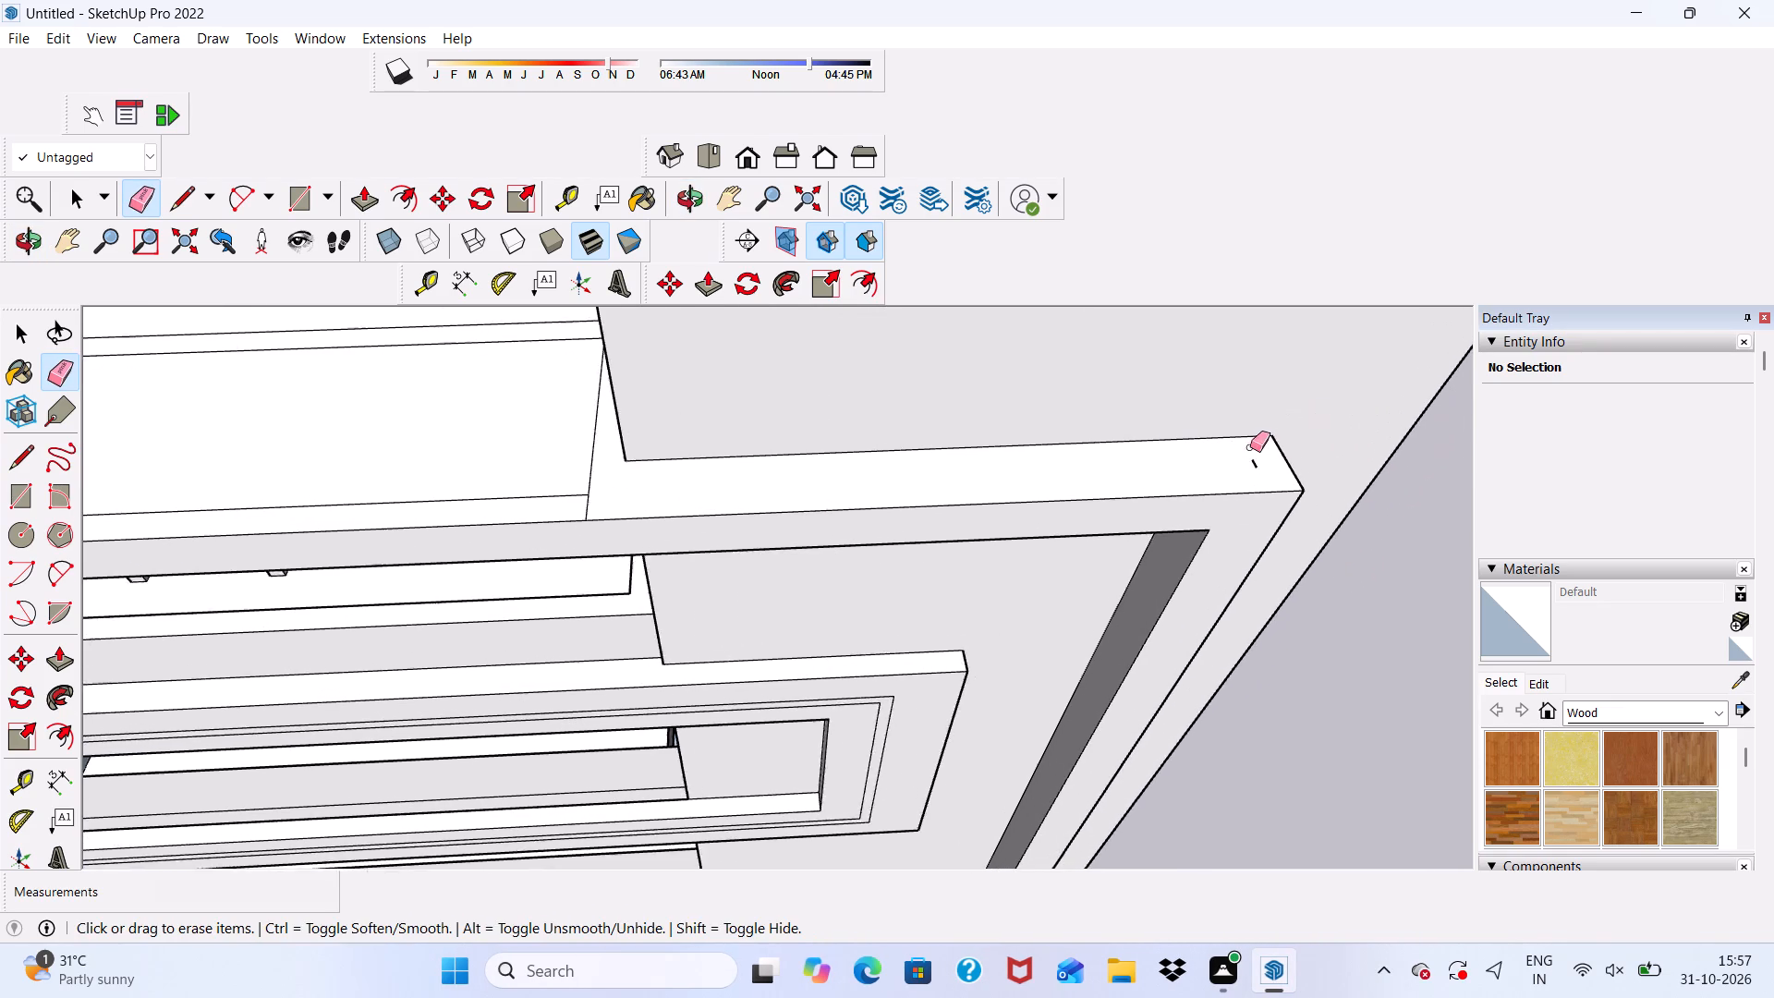
{"action": "scroll", "coordinate": [1250, 447], "scroll_direction": "up", "scroll_amount": 2}
{"action": "left_click_drag", "start_coordinate": [1252, 451], "coordinate": [1256, 470]}
{"action": "scroll", "coordinate": [1255, 446], "scroll_direction": "down", "scroll_amount": 5}
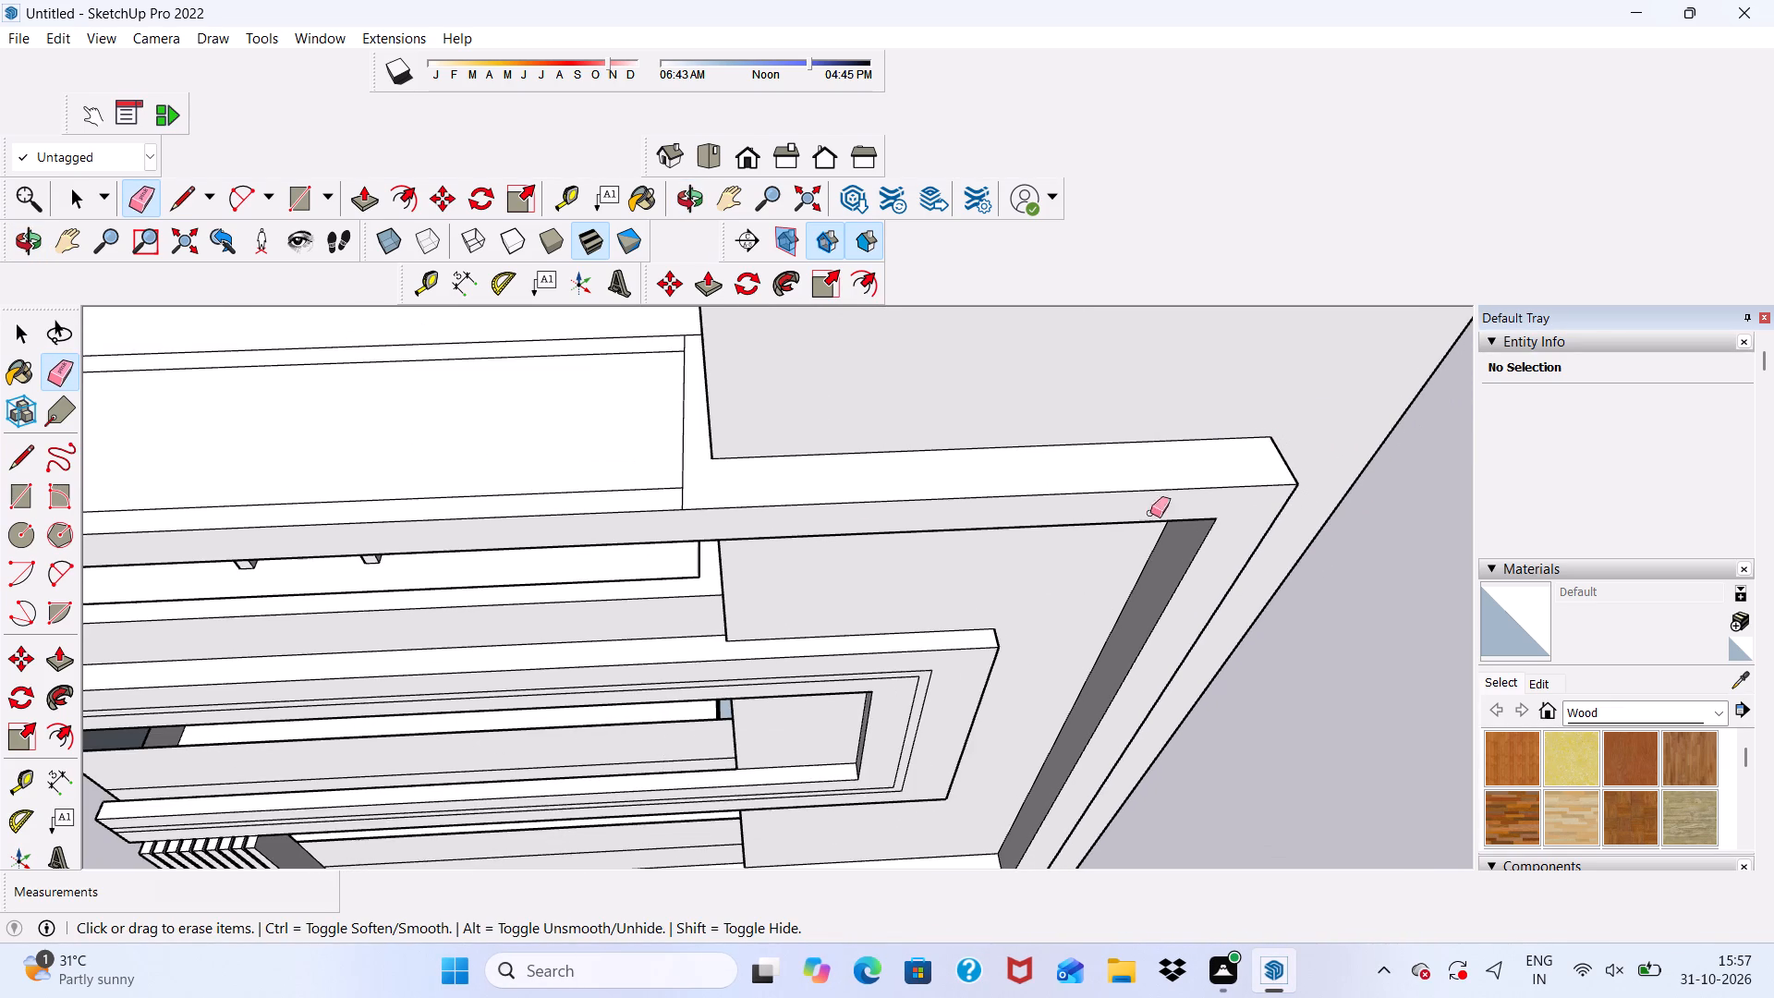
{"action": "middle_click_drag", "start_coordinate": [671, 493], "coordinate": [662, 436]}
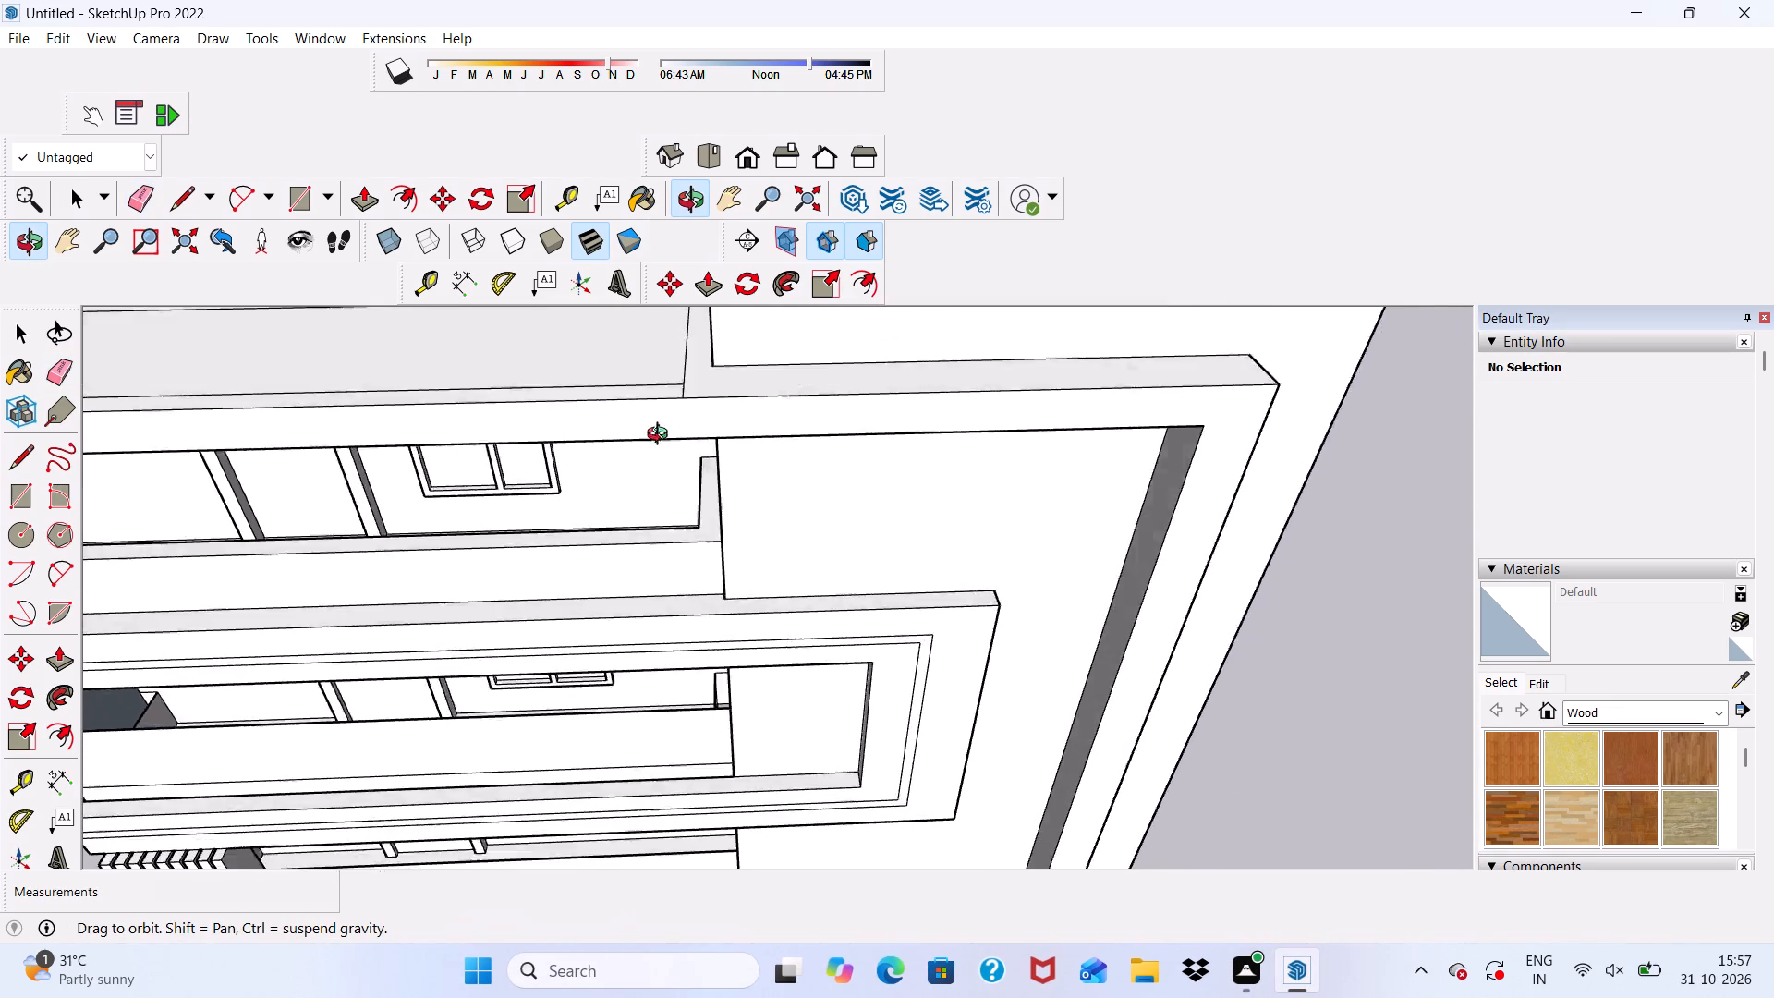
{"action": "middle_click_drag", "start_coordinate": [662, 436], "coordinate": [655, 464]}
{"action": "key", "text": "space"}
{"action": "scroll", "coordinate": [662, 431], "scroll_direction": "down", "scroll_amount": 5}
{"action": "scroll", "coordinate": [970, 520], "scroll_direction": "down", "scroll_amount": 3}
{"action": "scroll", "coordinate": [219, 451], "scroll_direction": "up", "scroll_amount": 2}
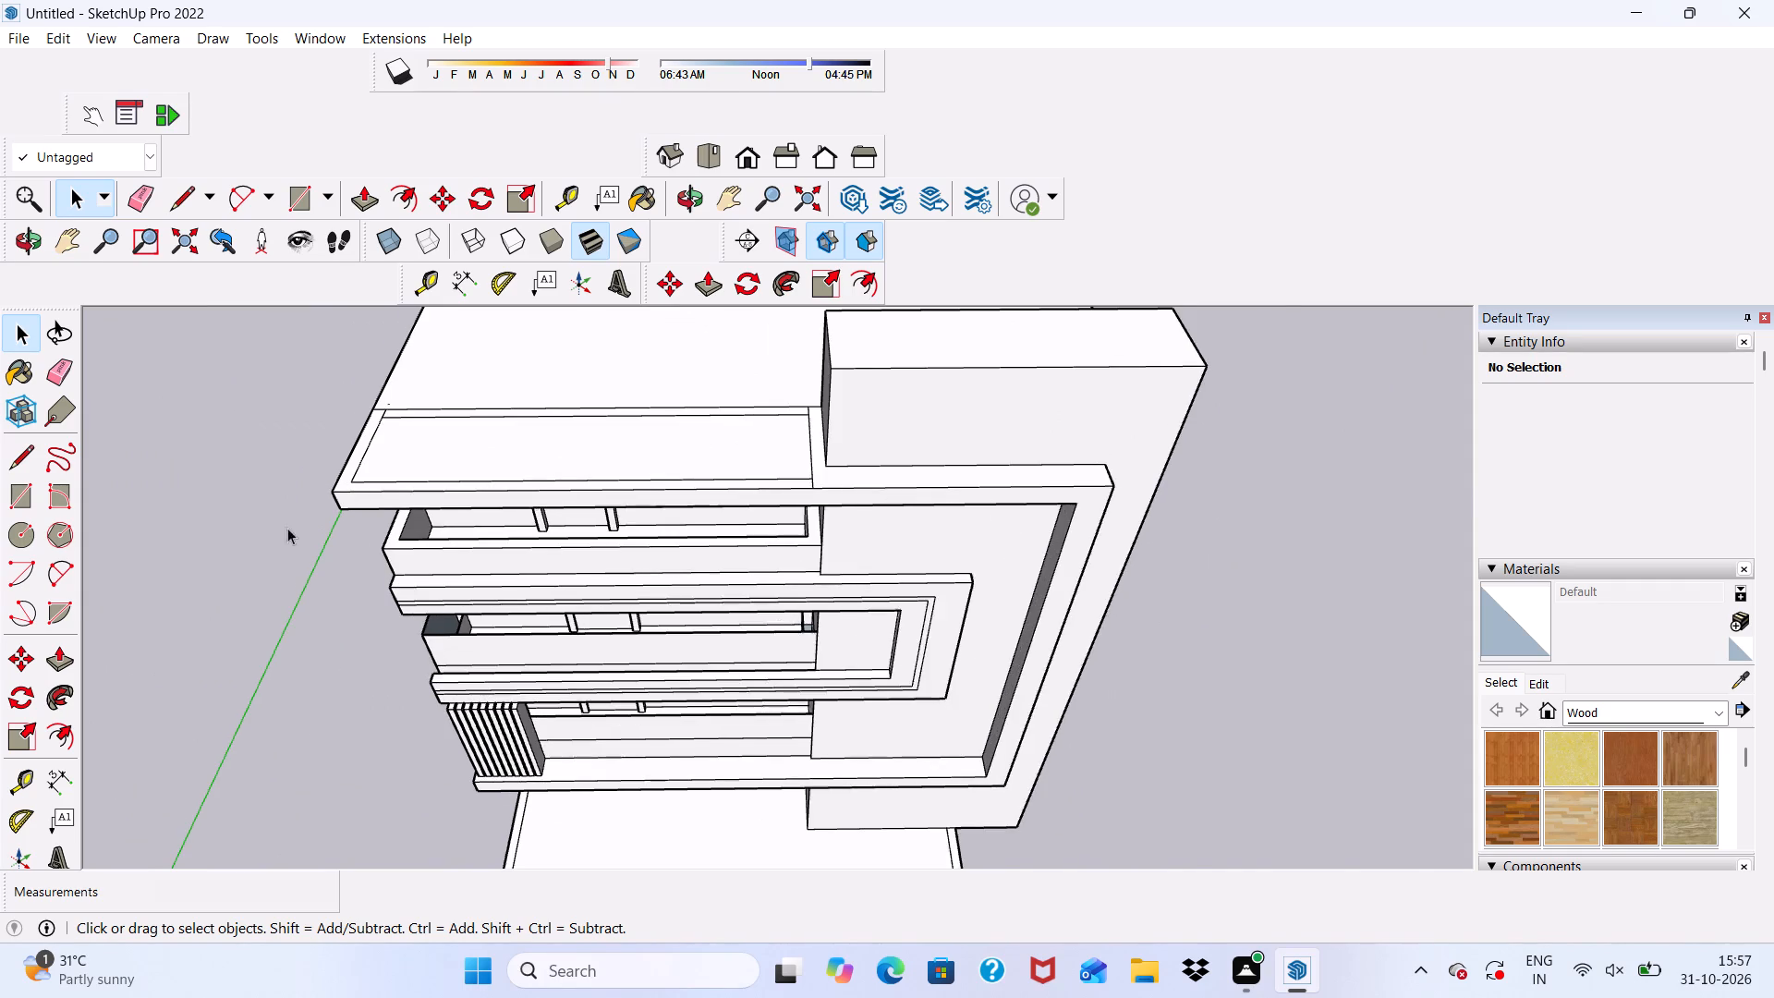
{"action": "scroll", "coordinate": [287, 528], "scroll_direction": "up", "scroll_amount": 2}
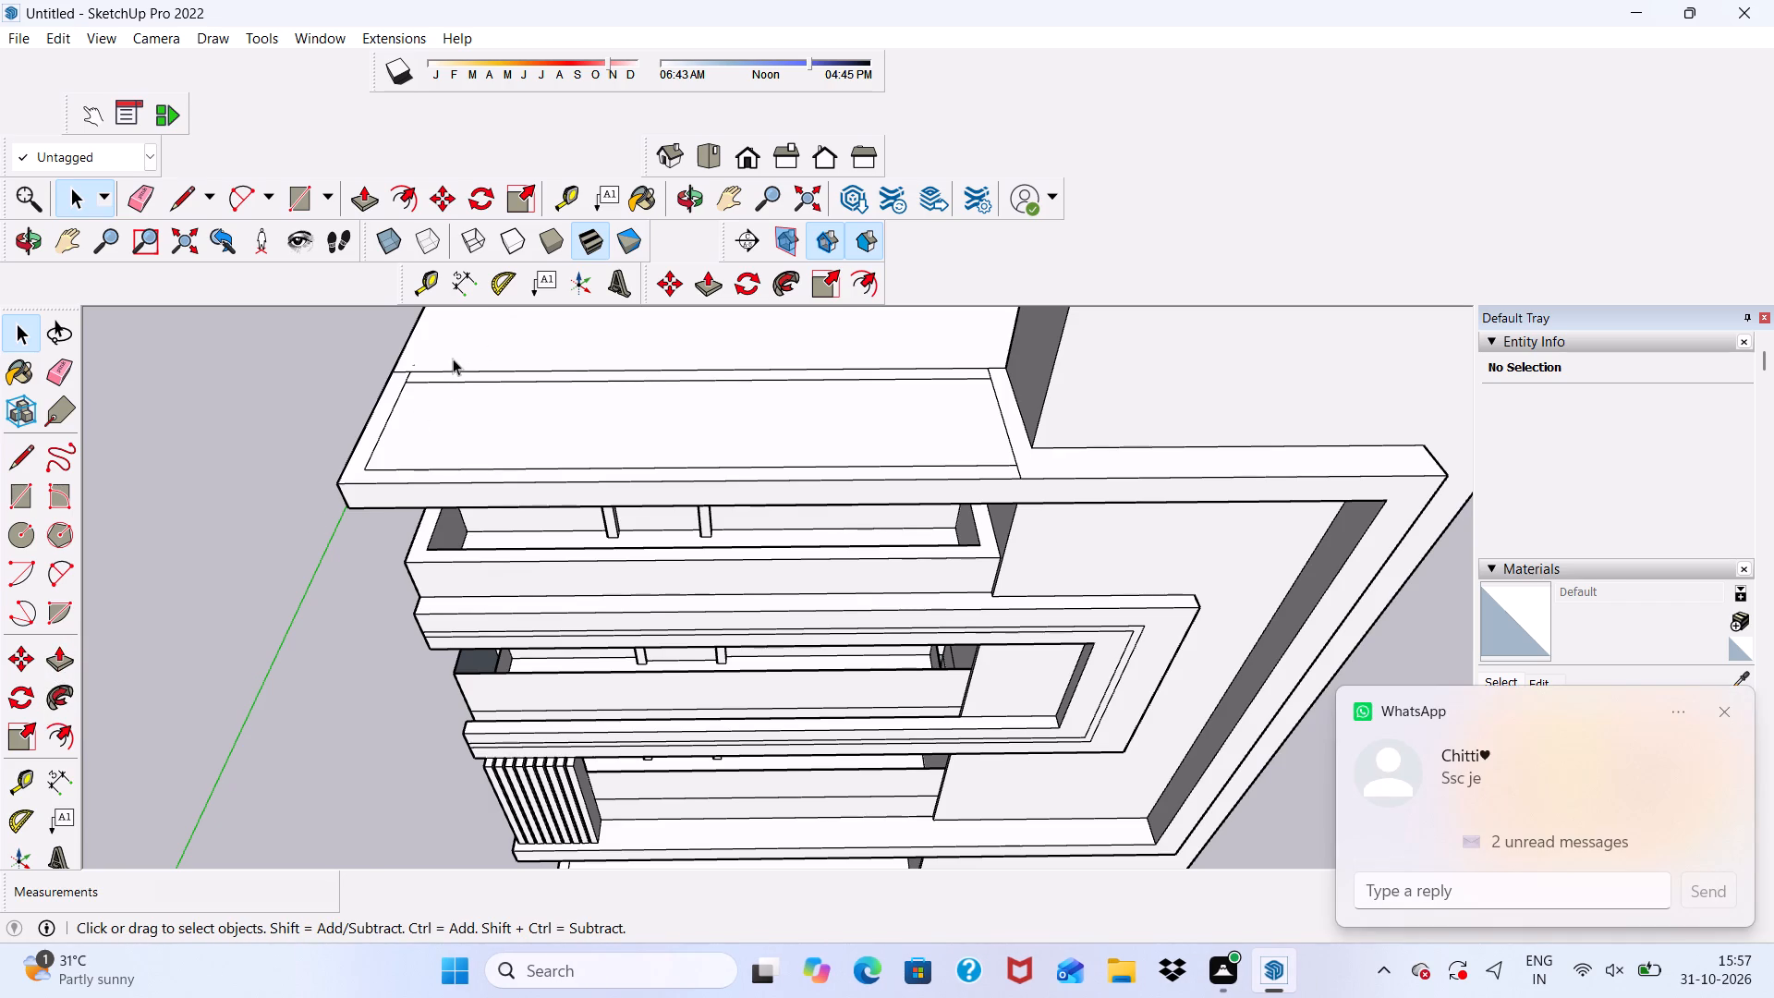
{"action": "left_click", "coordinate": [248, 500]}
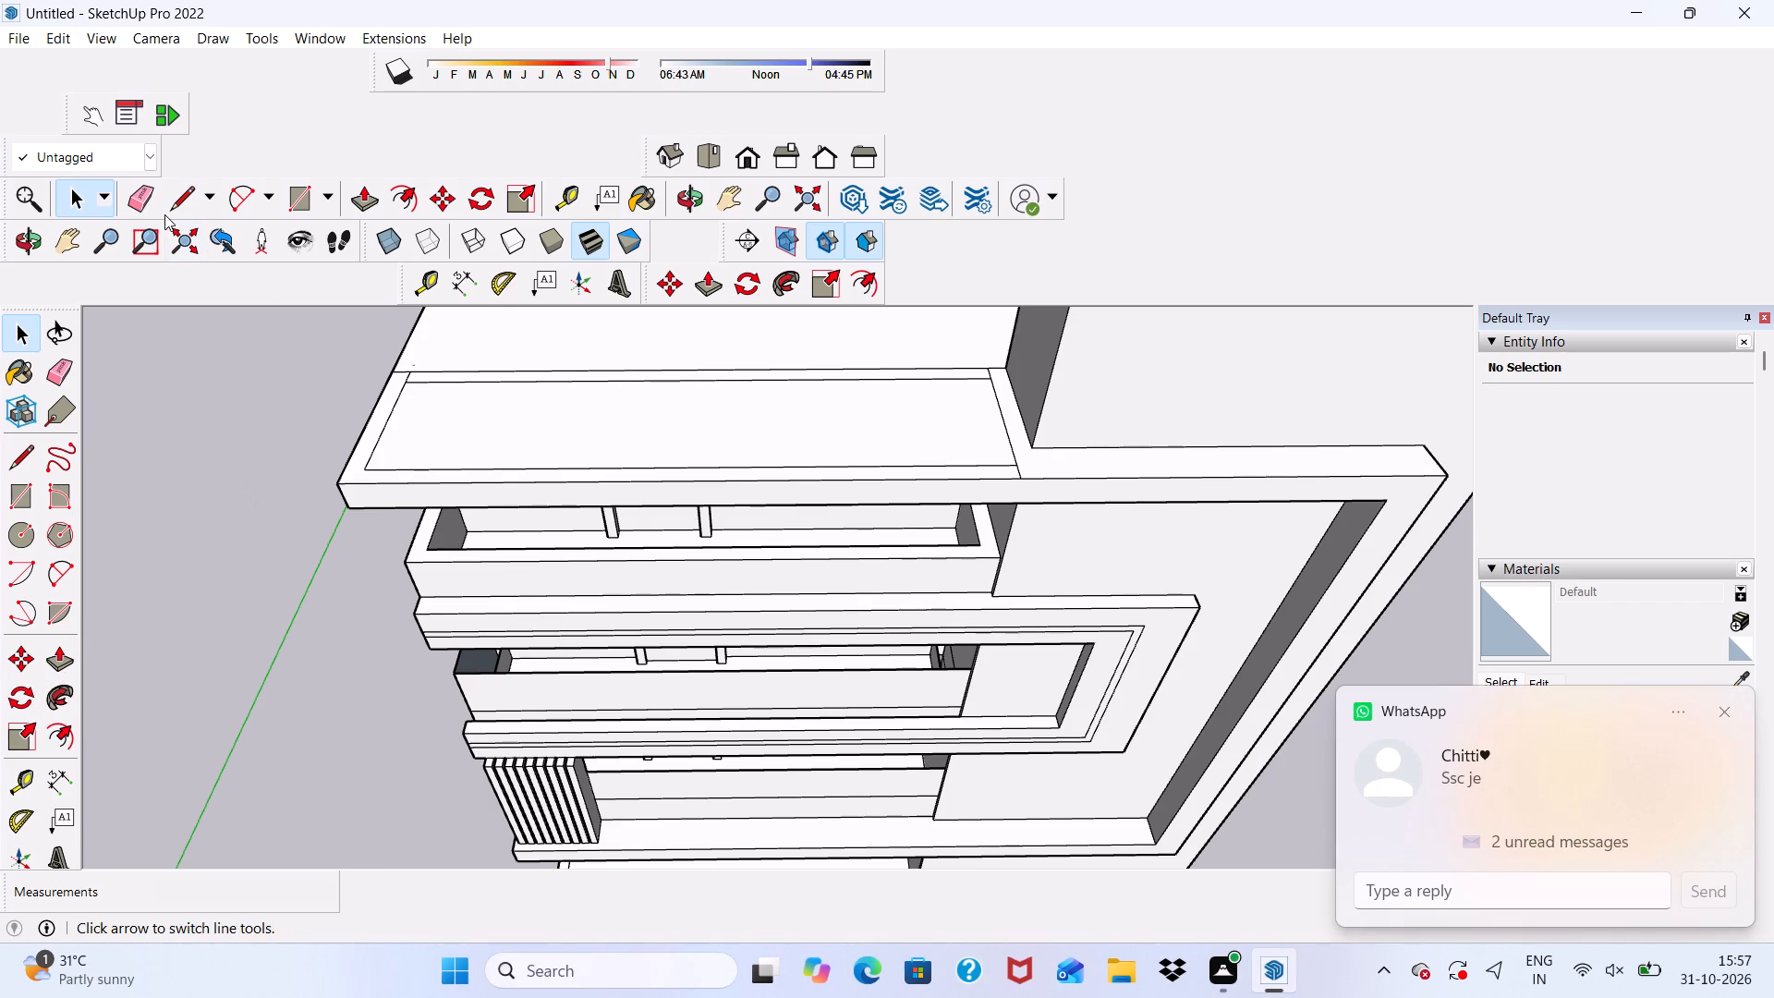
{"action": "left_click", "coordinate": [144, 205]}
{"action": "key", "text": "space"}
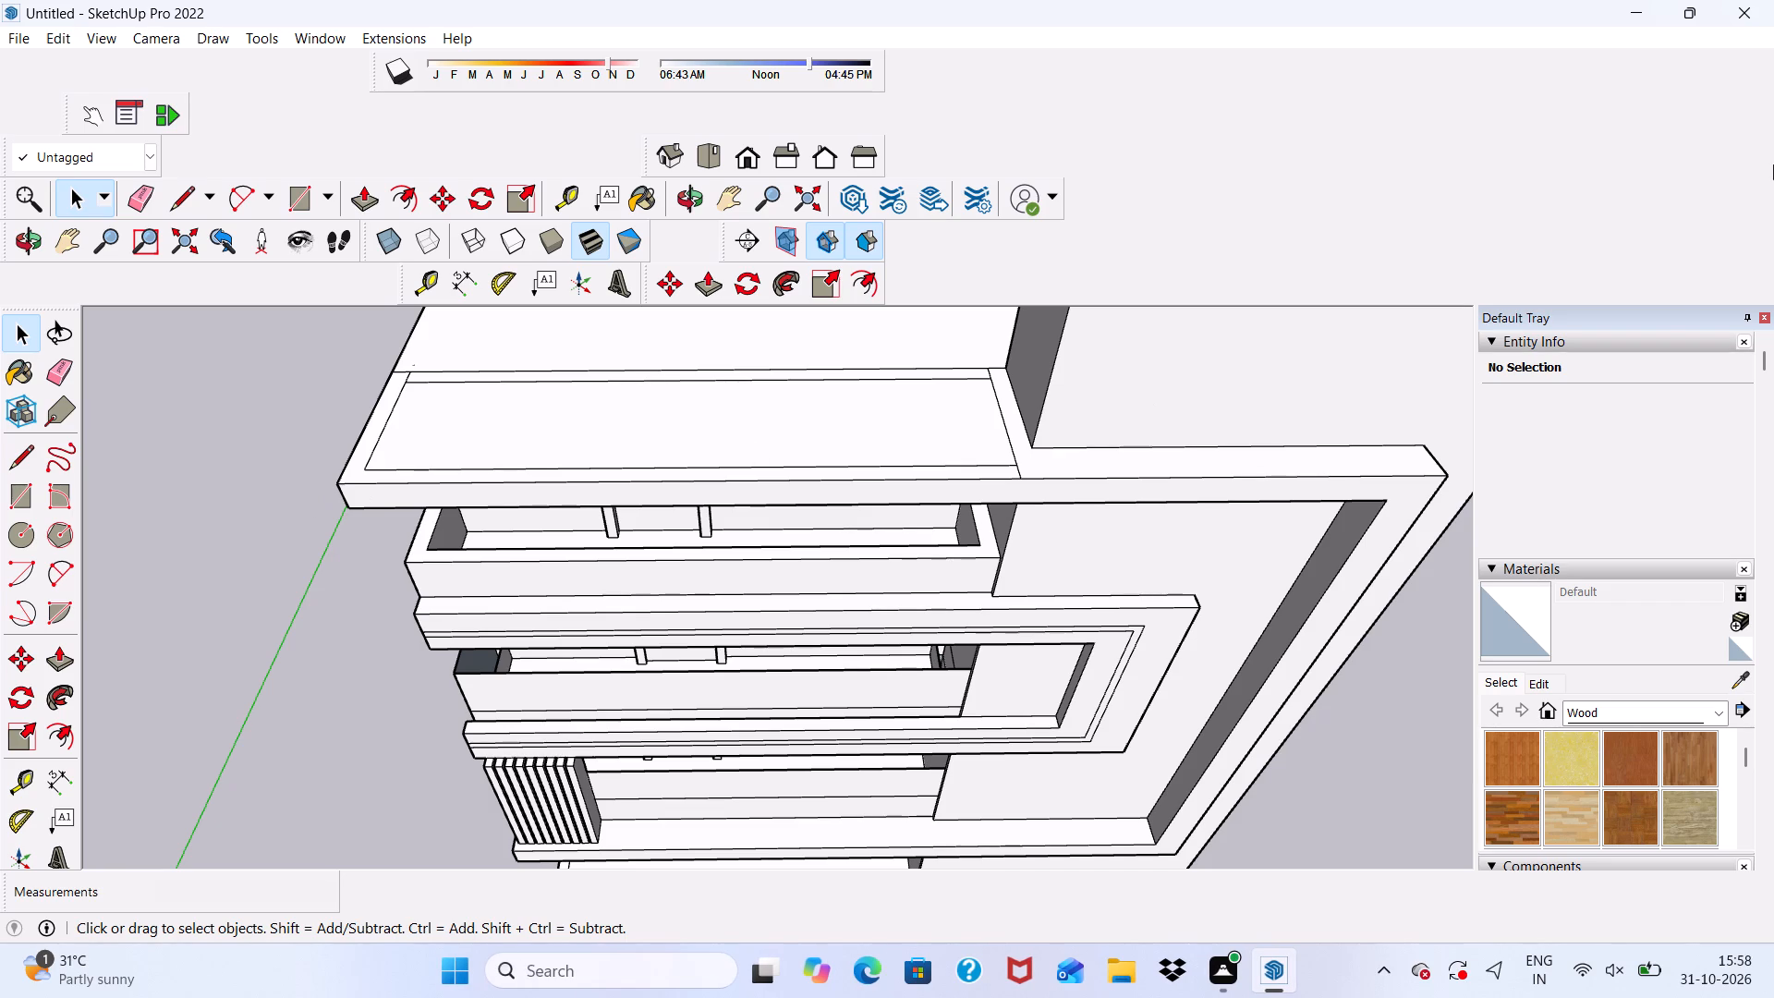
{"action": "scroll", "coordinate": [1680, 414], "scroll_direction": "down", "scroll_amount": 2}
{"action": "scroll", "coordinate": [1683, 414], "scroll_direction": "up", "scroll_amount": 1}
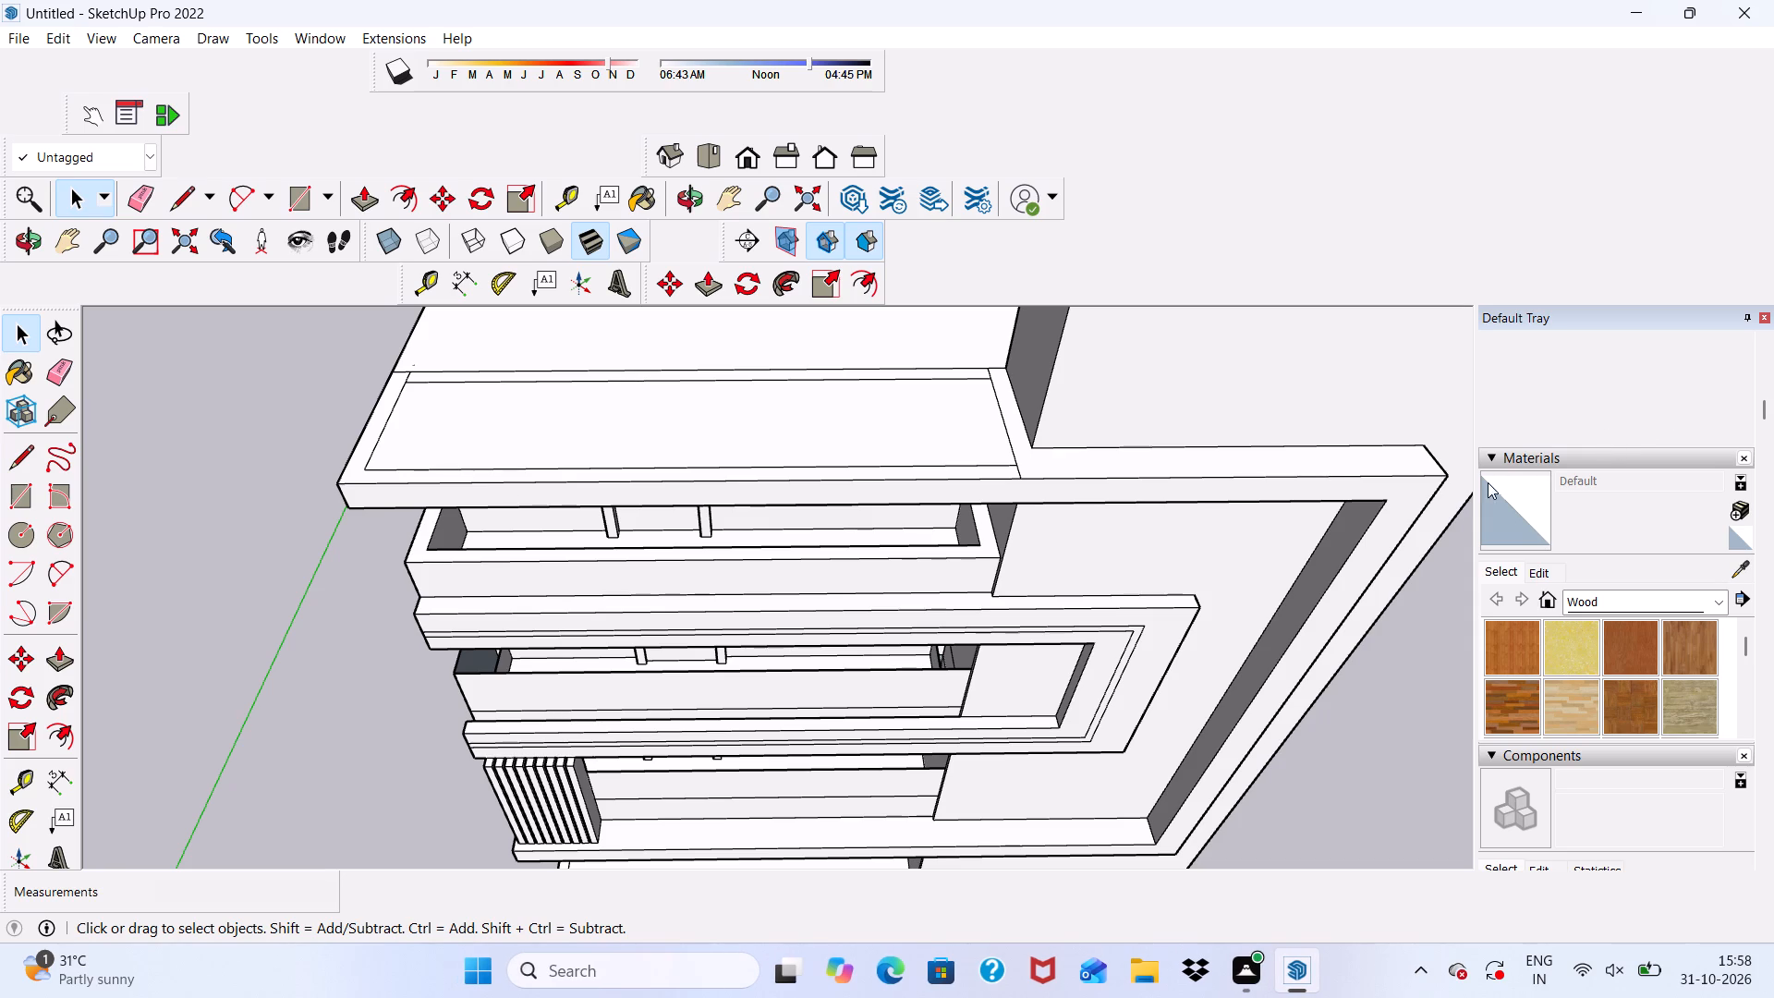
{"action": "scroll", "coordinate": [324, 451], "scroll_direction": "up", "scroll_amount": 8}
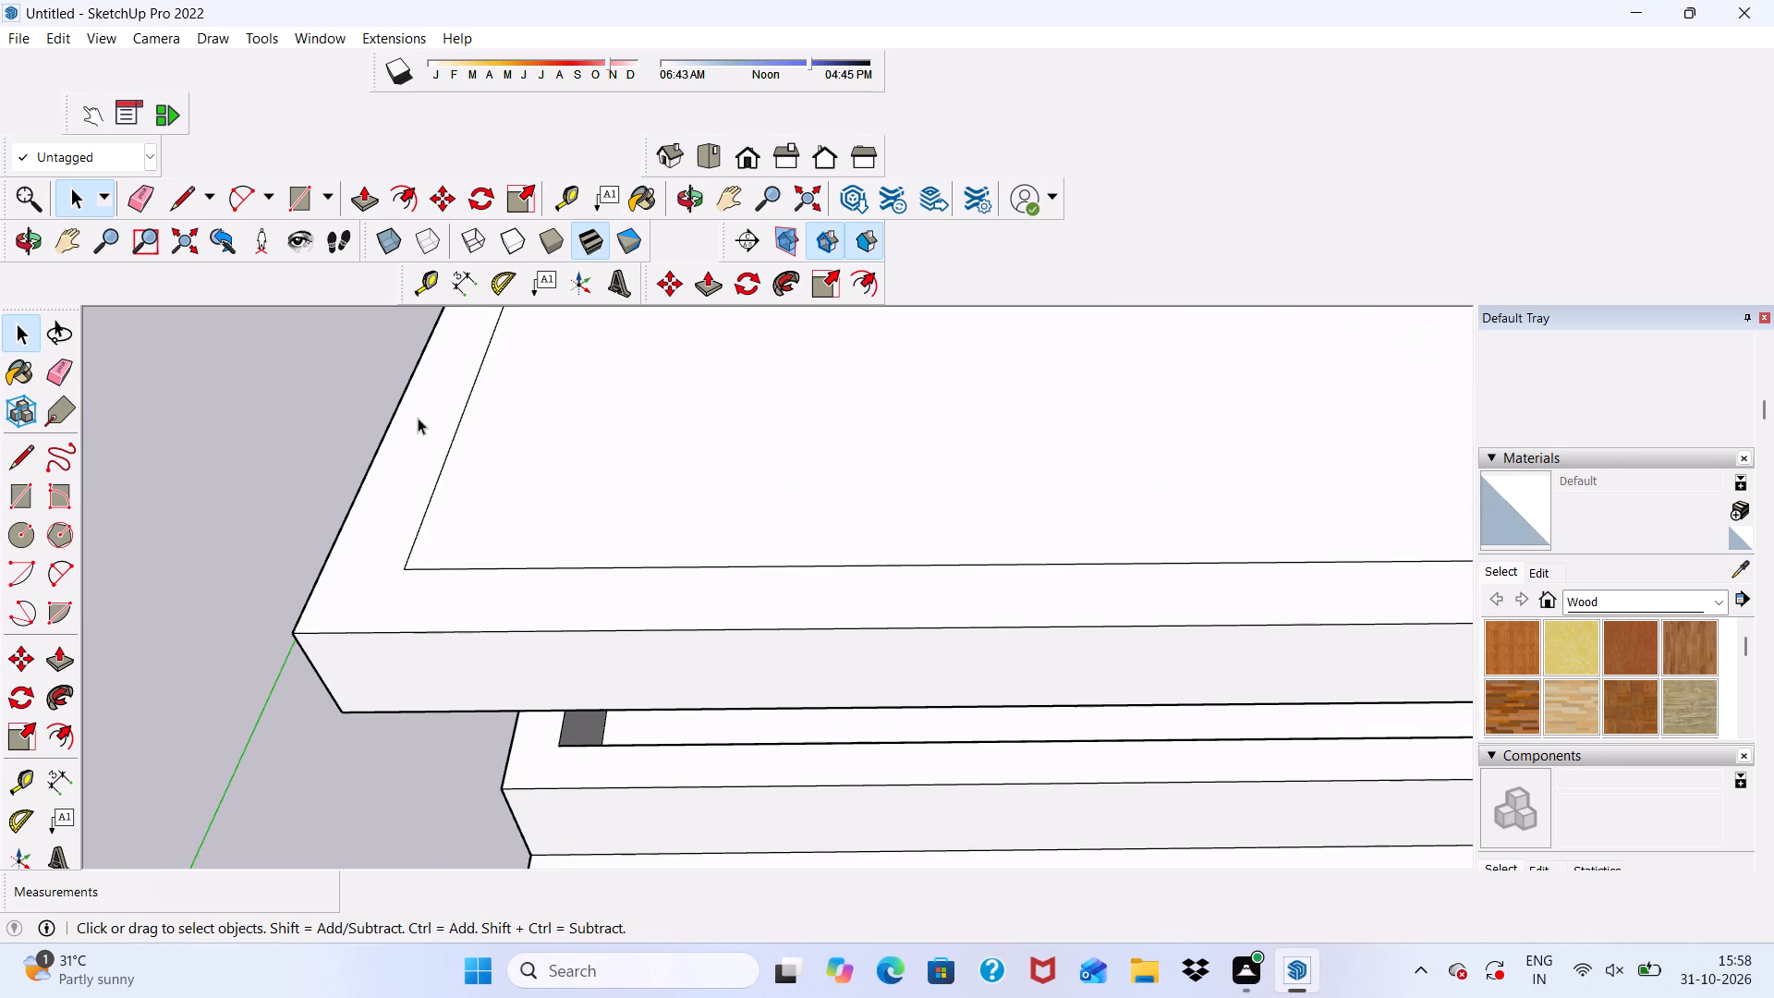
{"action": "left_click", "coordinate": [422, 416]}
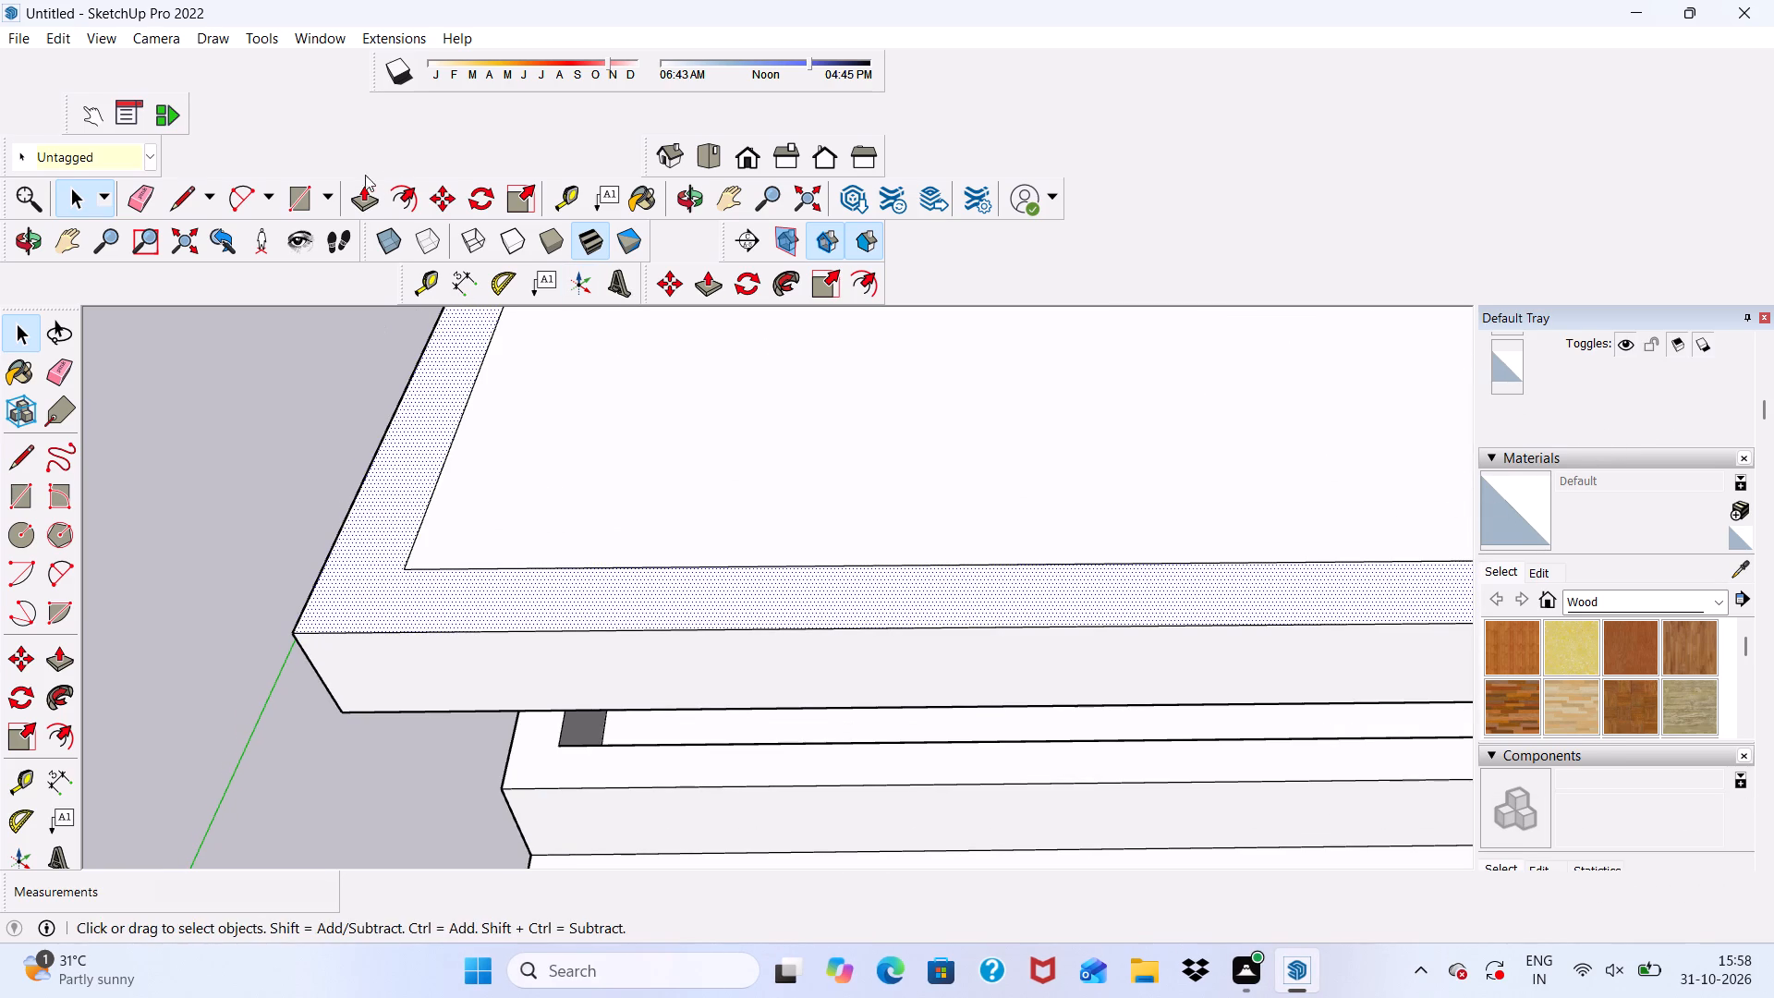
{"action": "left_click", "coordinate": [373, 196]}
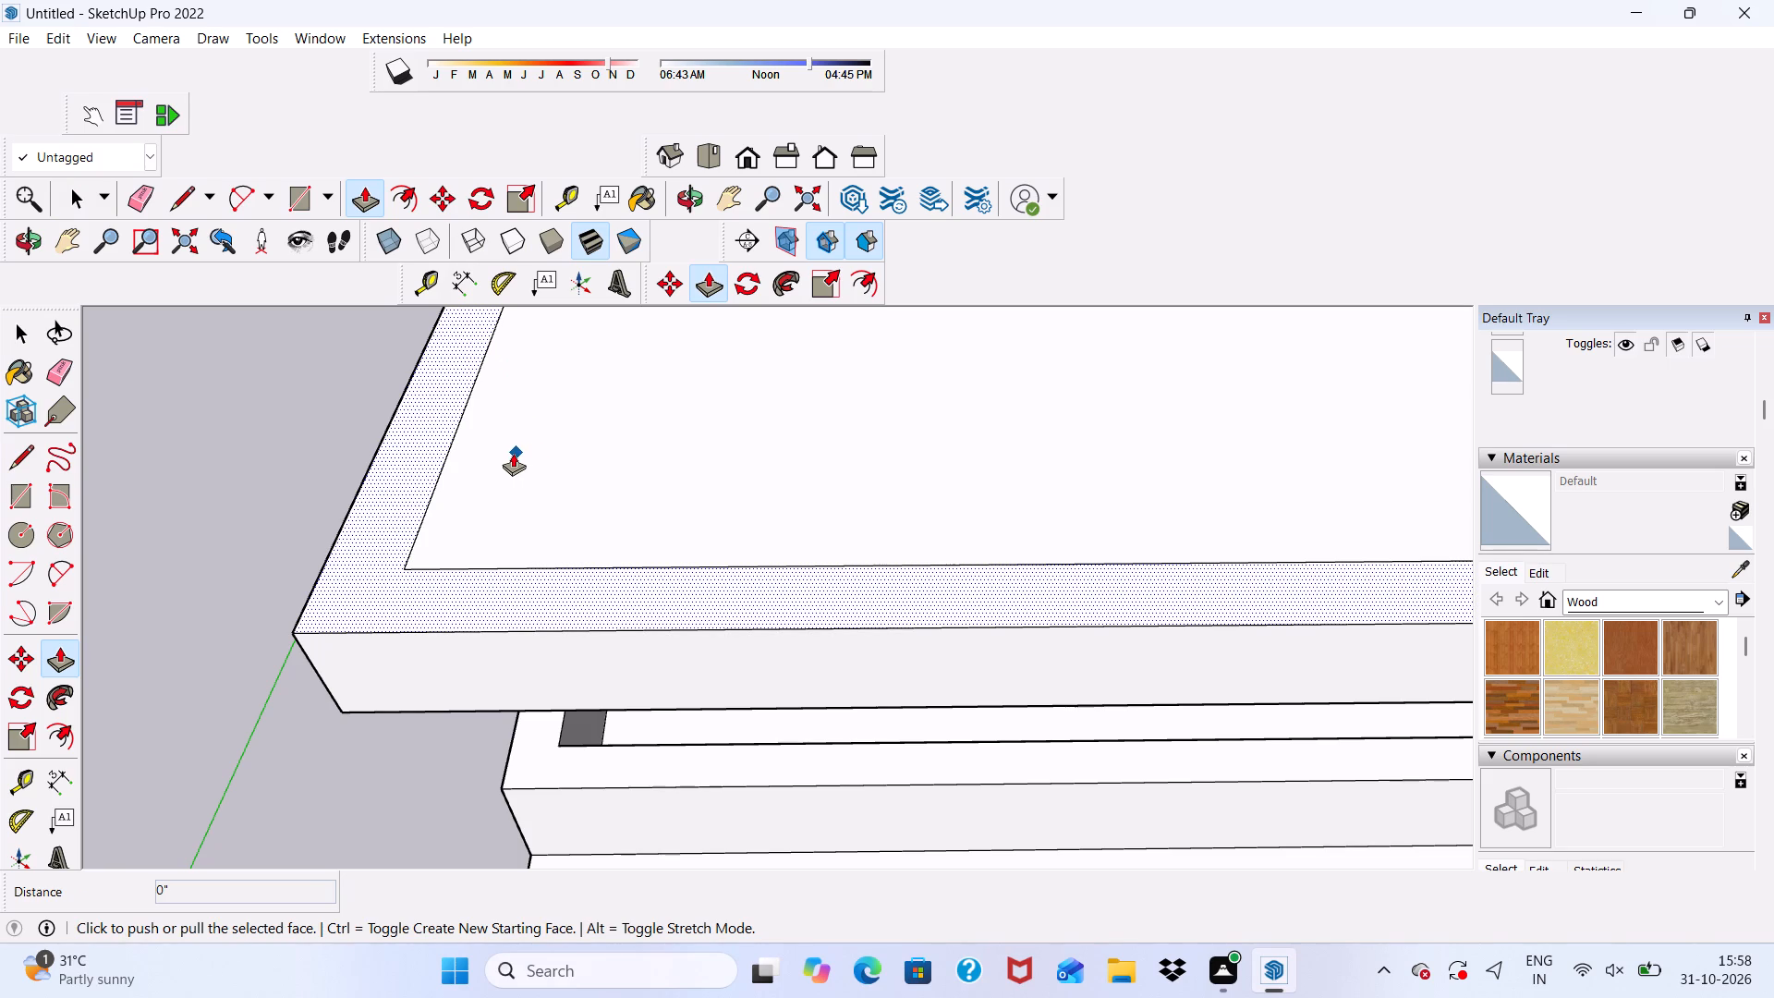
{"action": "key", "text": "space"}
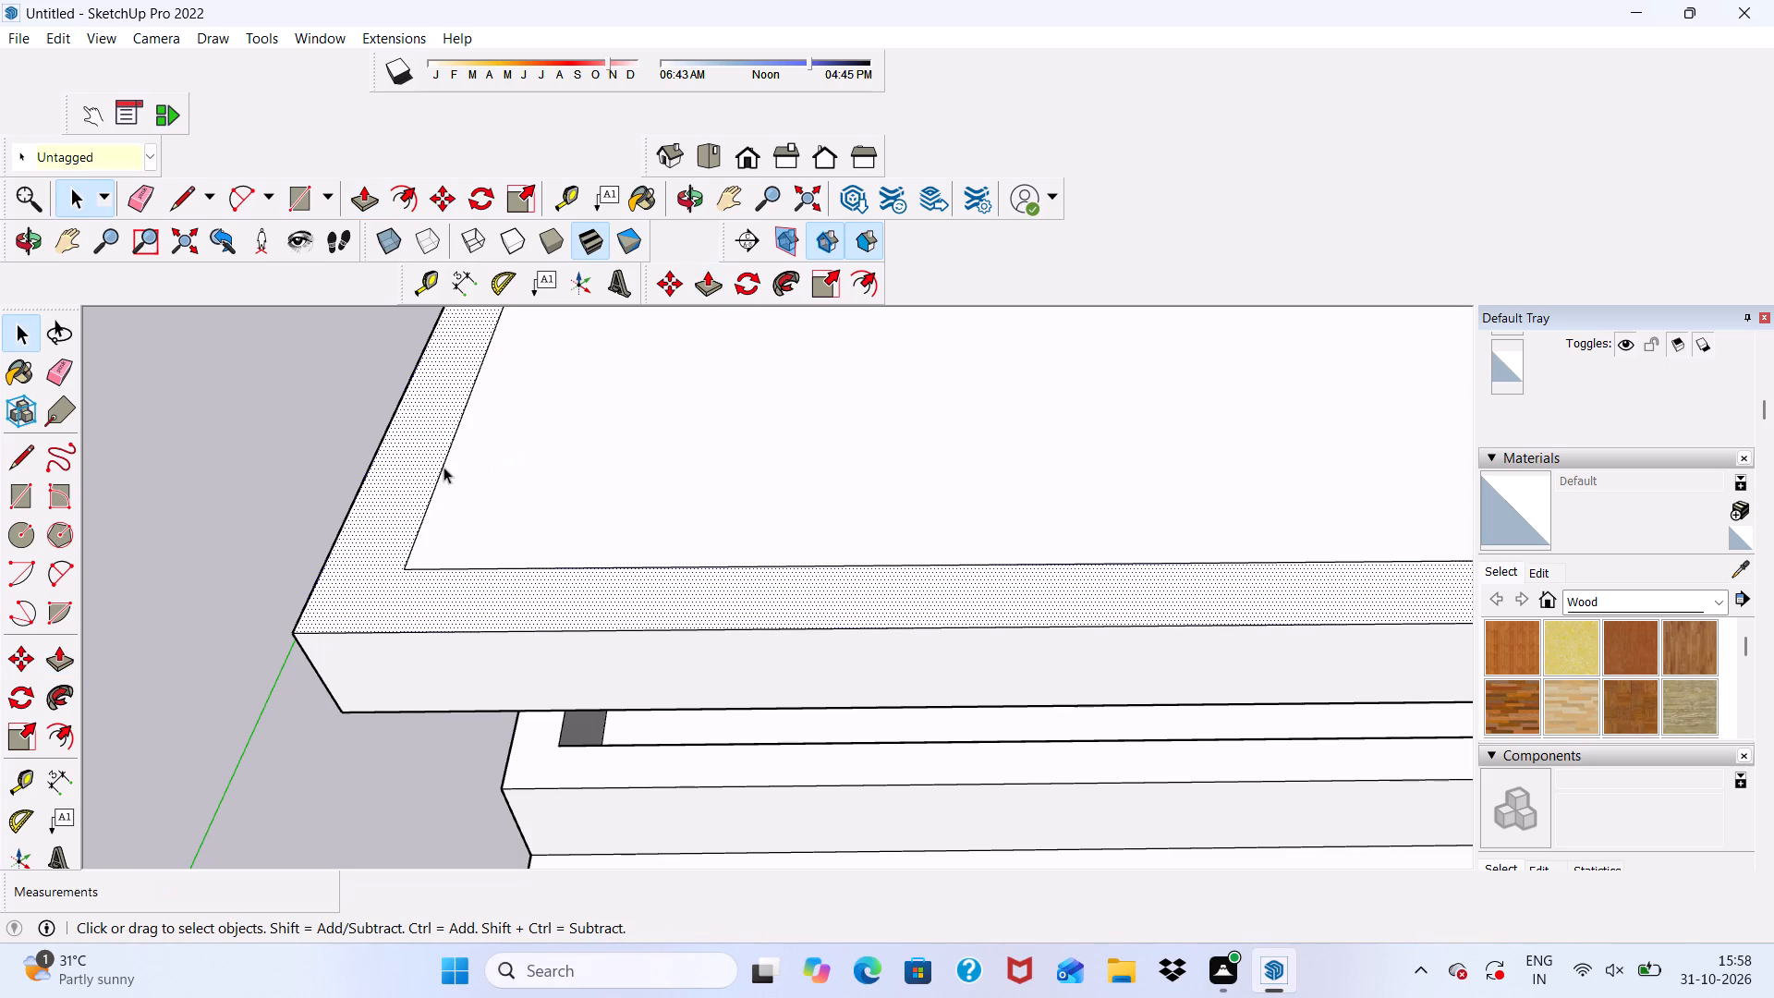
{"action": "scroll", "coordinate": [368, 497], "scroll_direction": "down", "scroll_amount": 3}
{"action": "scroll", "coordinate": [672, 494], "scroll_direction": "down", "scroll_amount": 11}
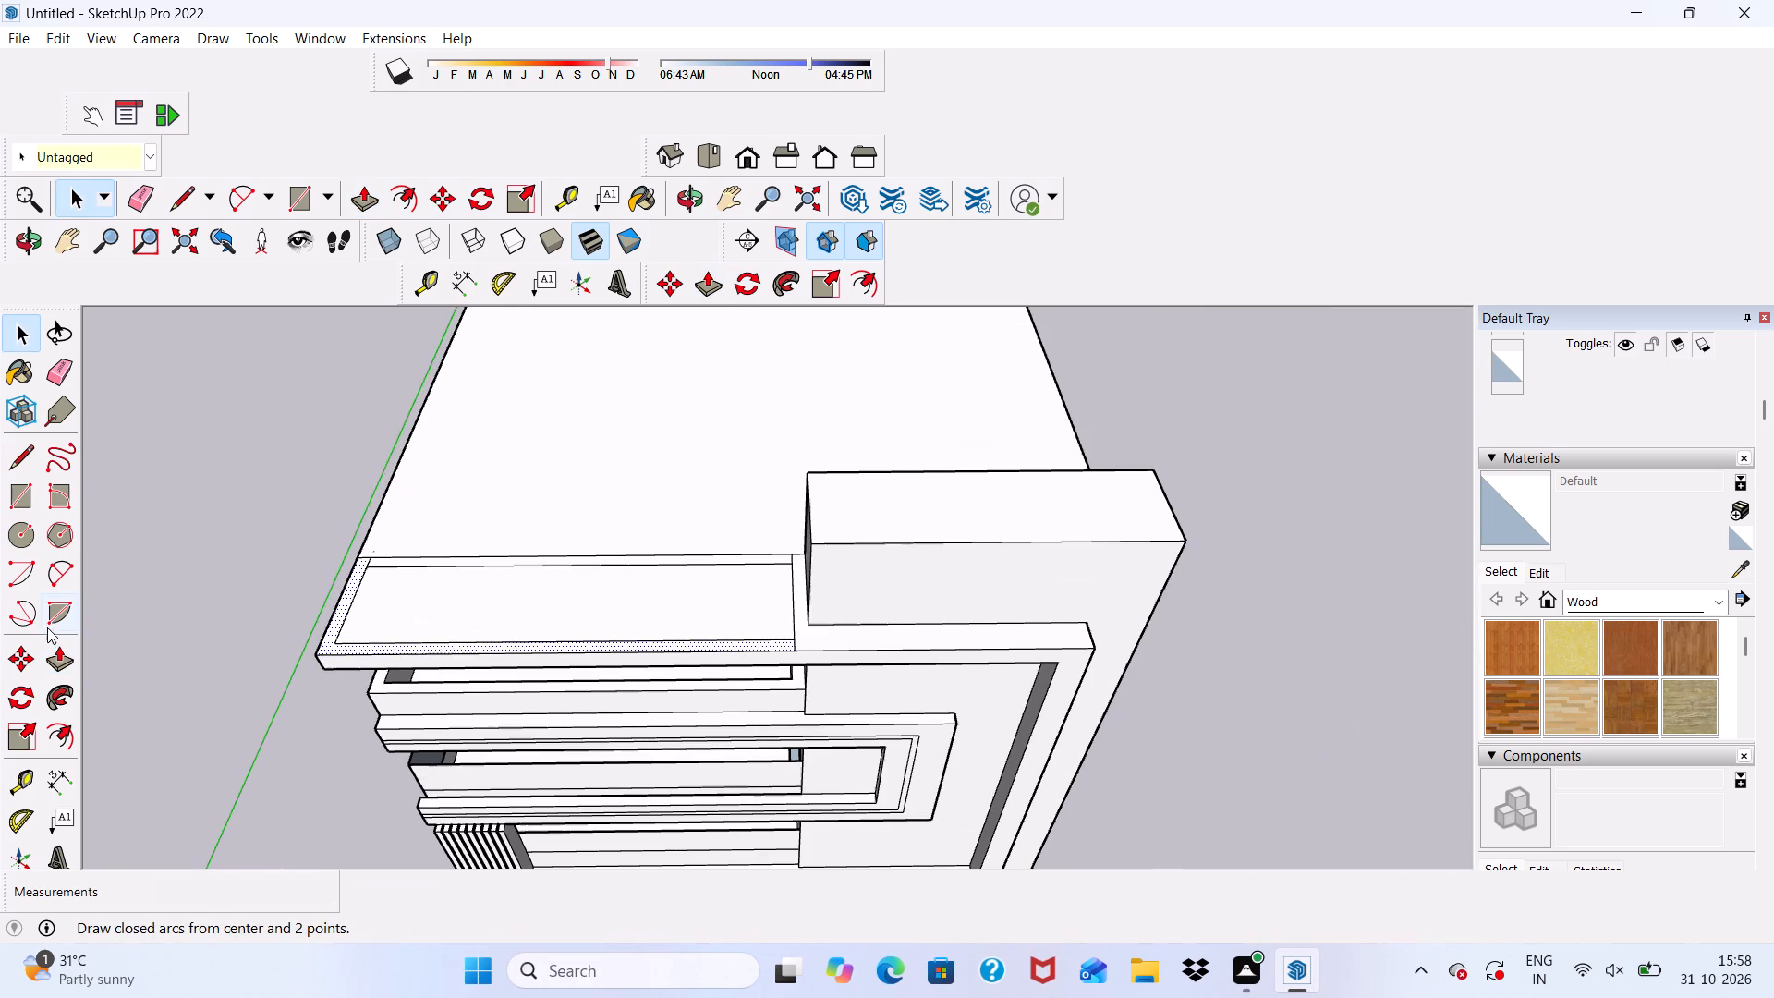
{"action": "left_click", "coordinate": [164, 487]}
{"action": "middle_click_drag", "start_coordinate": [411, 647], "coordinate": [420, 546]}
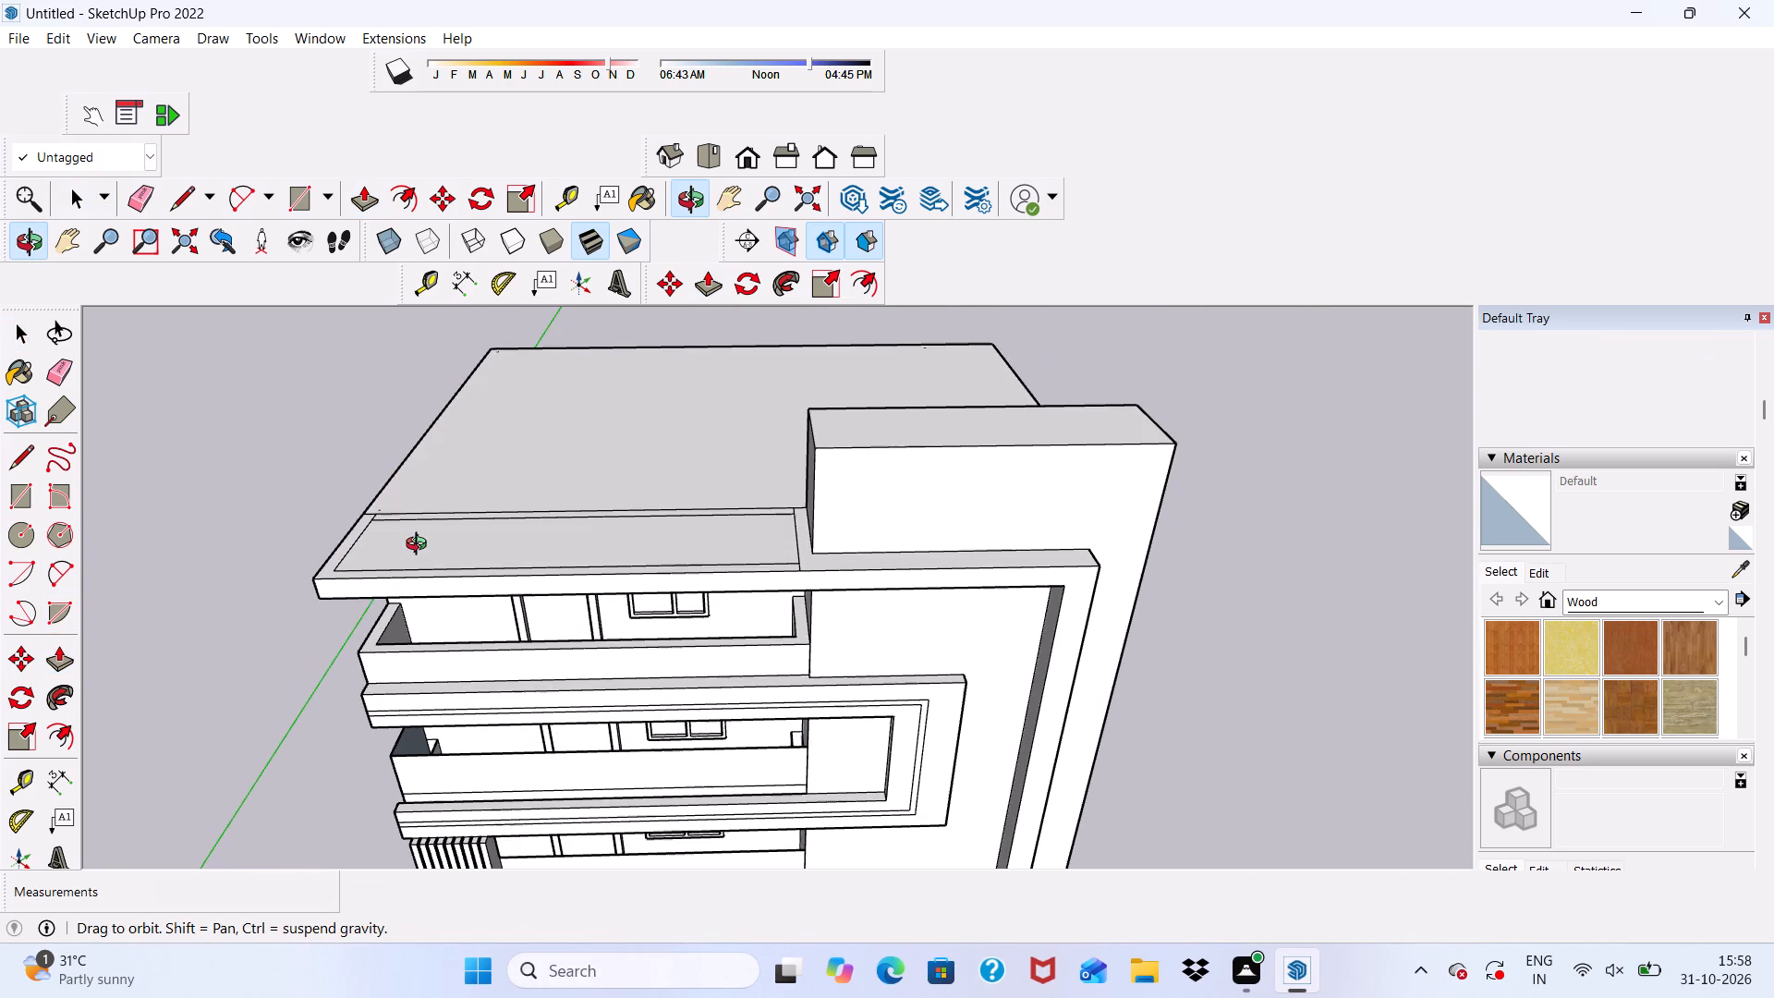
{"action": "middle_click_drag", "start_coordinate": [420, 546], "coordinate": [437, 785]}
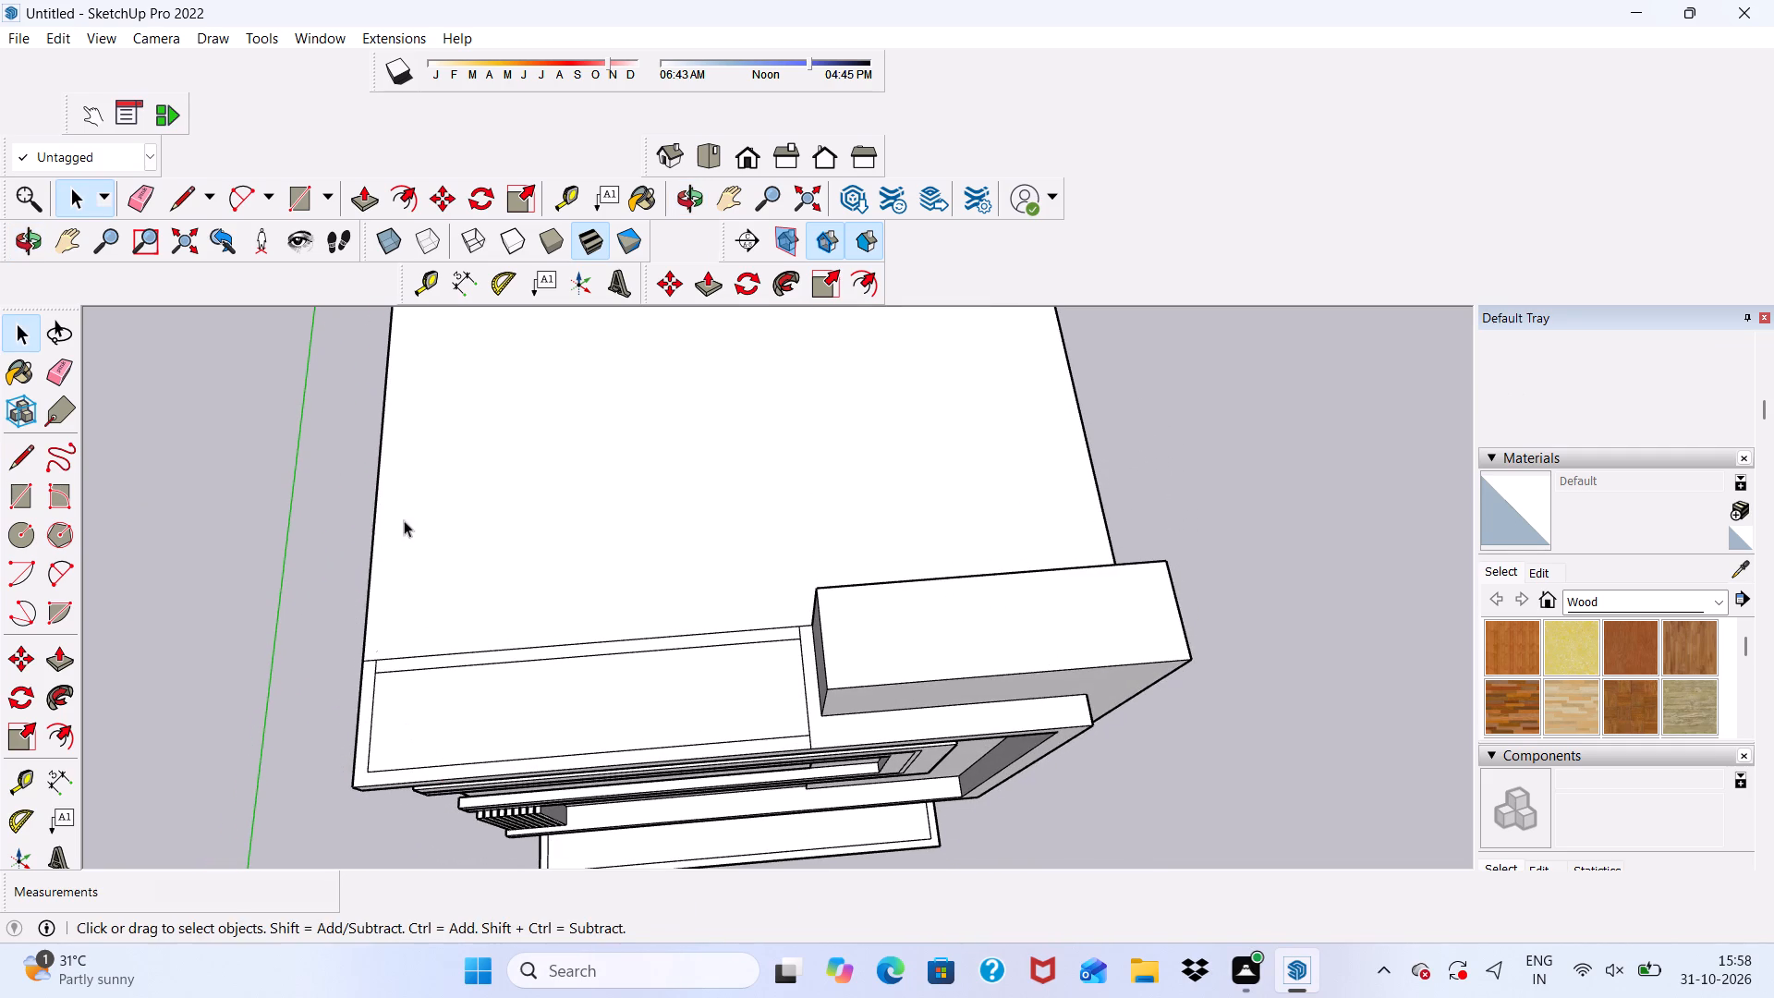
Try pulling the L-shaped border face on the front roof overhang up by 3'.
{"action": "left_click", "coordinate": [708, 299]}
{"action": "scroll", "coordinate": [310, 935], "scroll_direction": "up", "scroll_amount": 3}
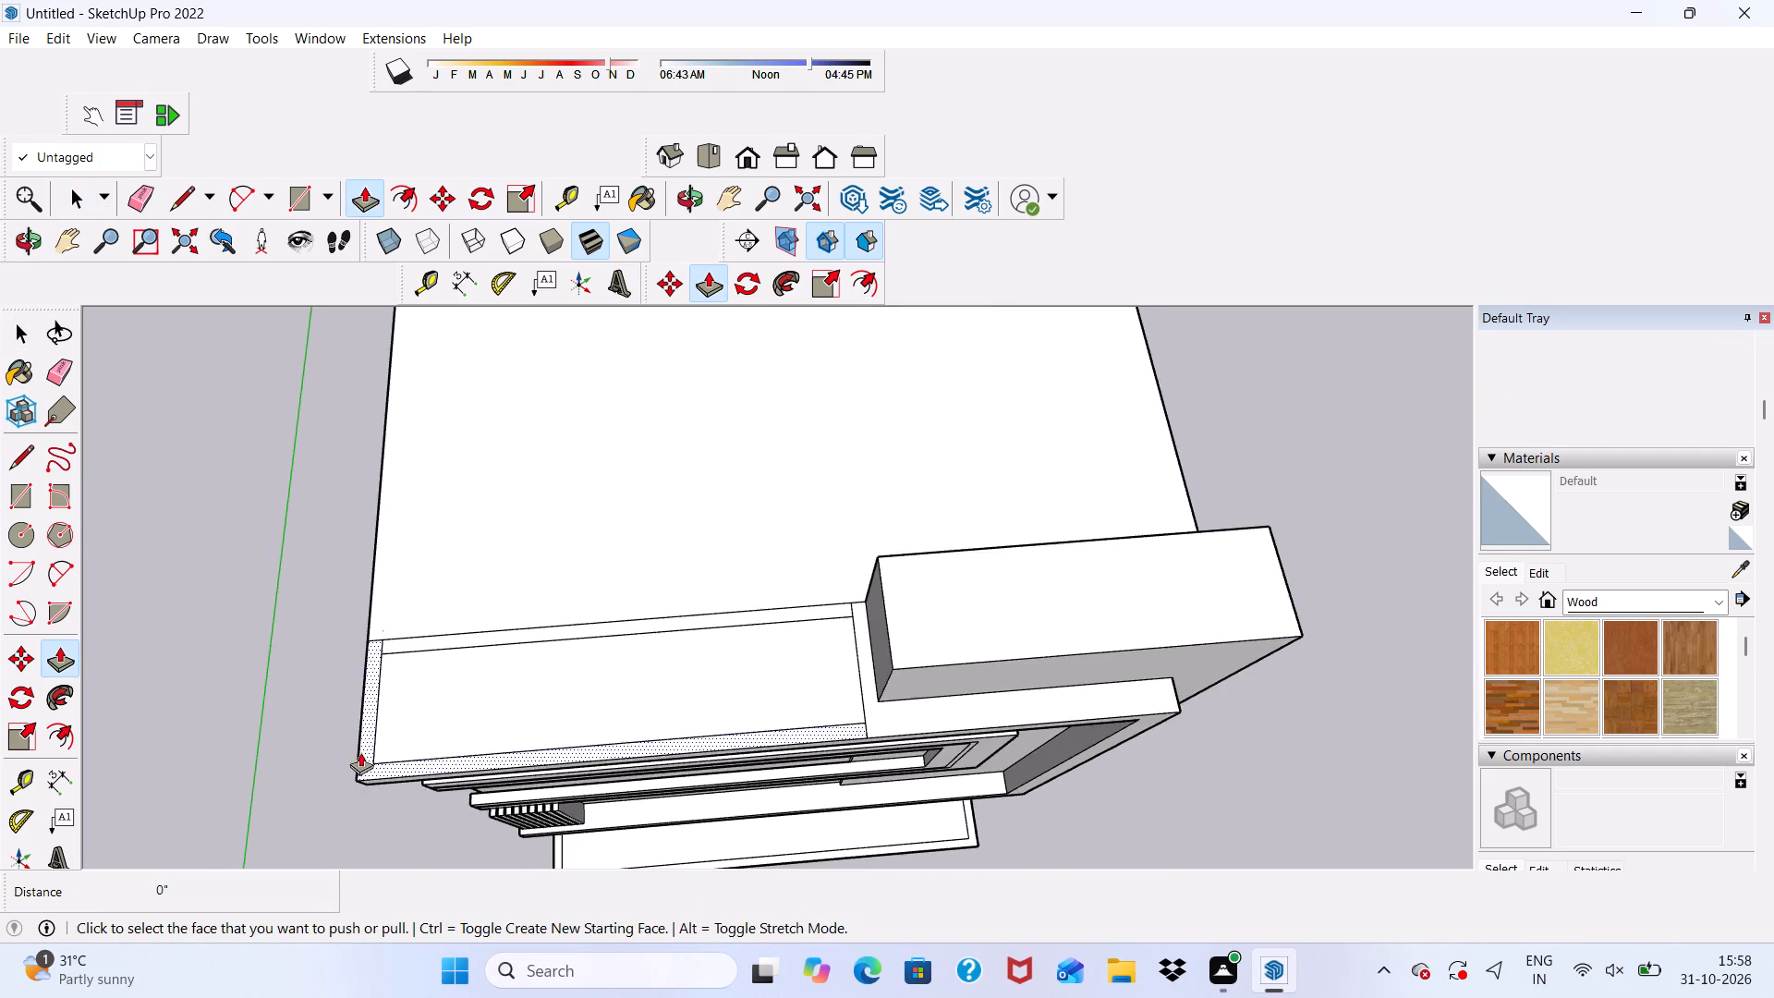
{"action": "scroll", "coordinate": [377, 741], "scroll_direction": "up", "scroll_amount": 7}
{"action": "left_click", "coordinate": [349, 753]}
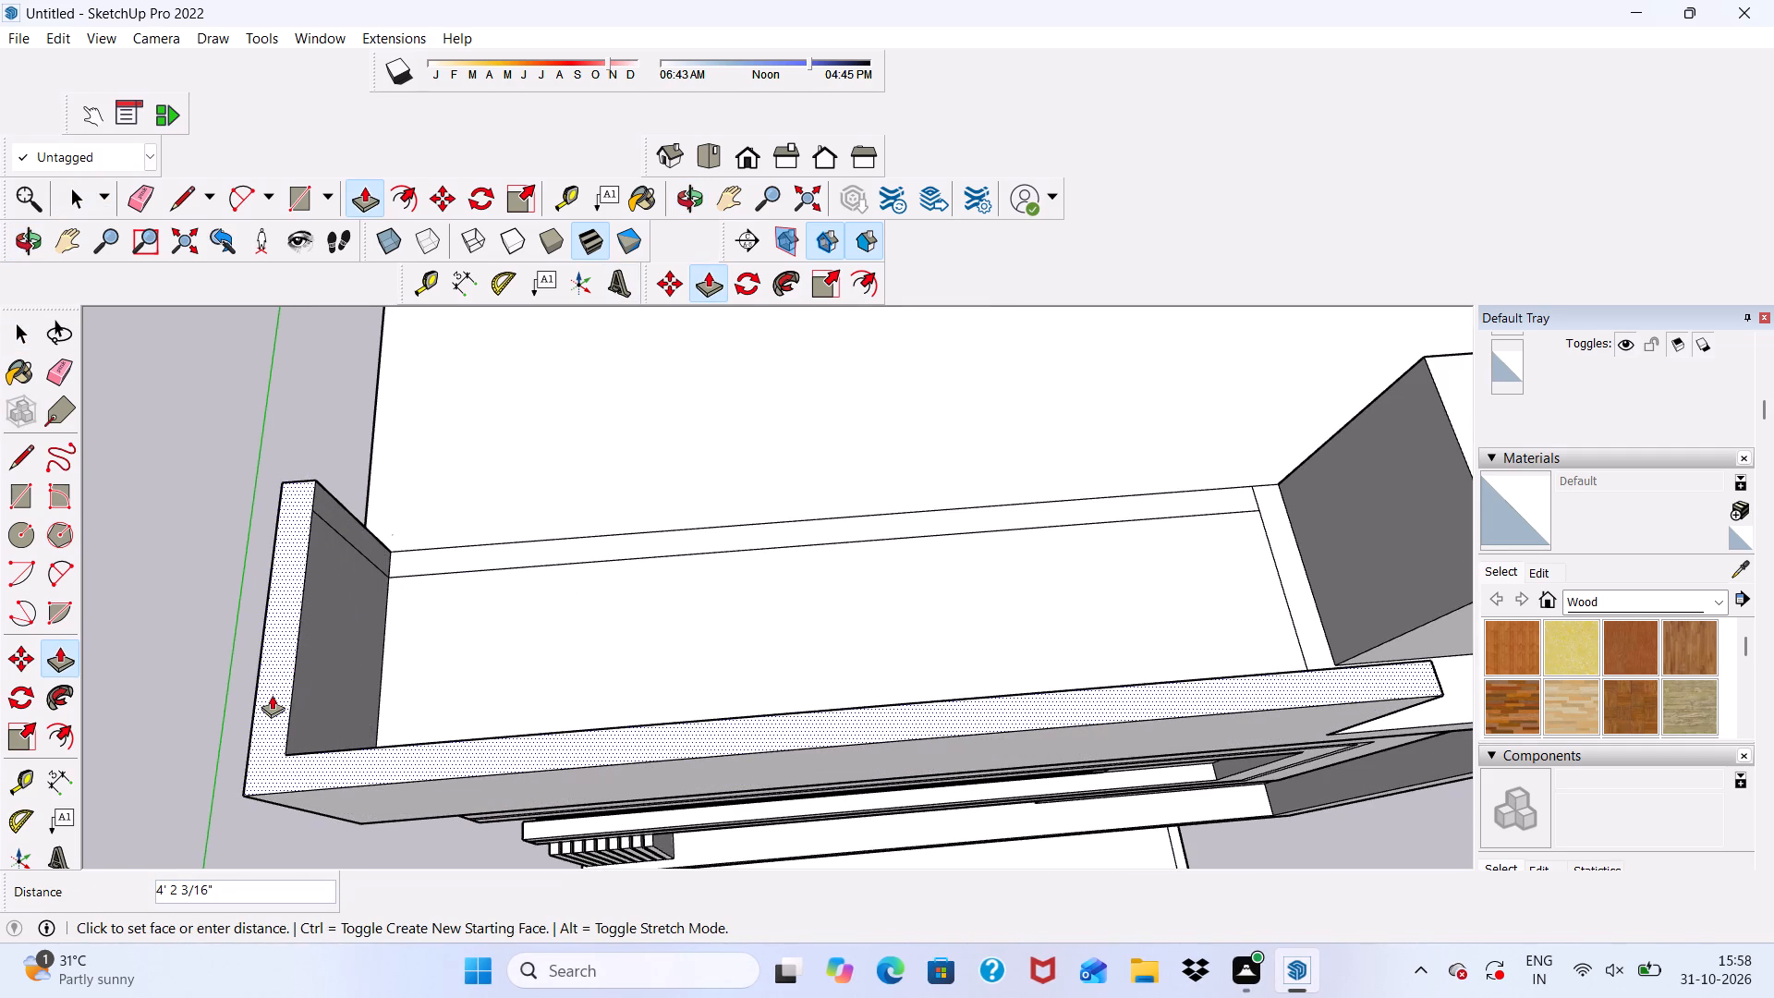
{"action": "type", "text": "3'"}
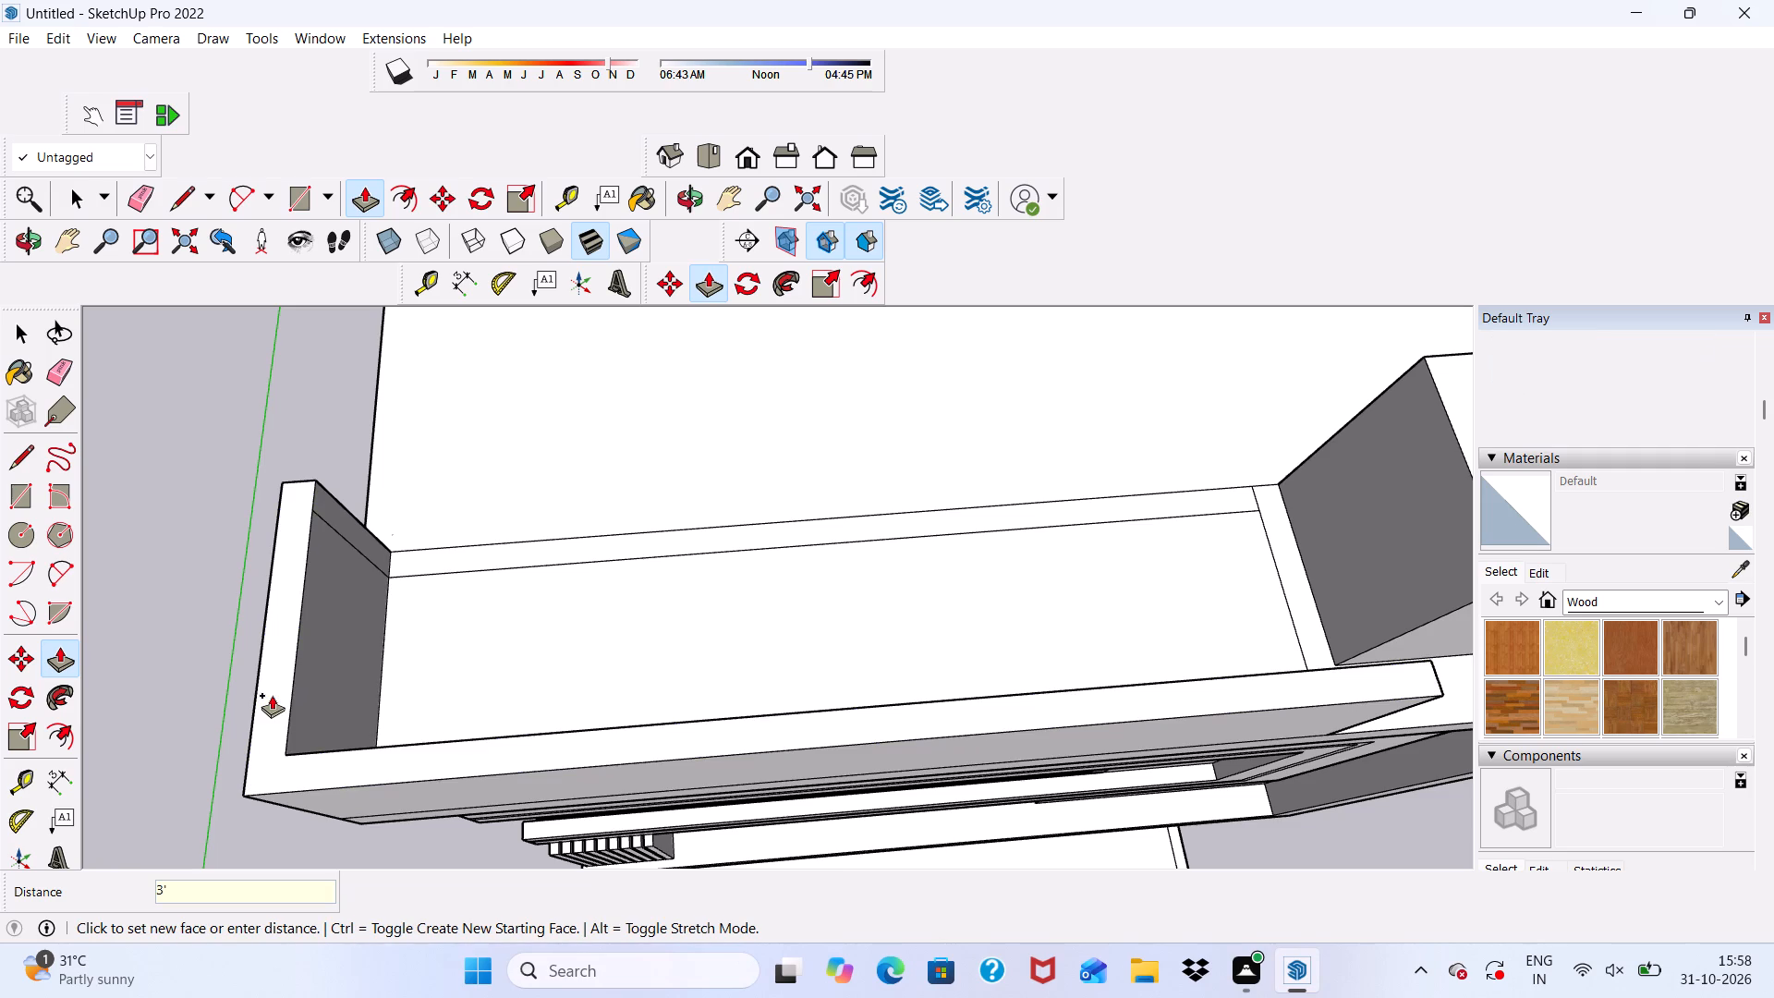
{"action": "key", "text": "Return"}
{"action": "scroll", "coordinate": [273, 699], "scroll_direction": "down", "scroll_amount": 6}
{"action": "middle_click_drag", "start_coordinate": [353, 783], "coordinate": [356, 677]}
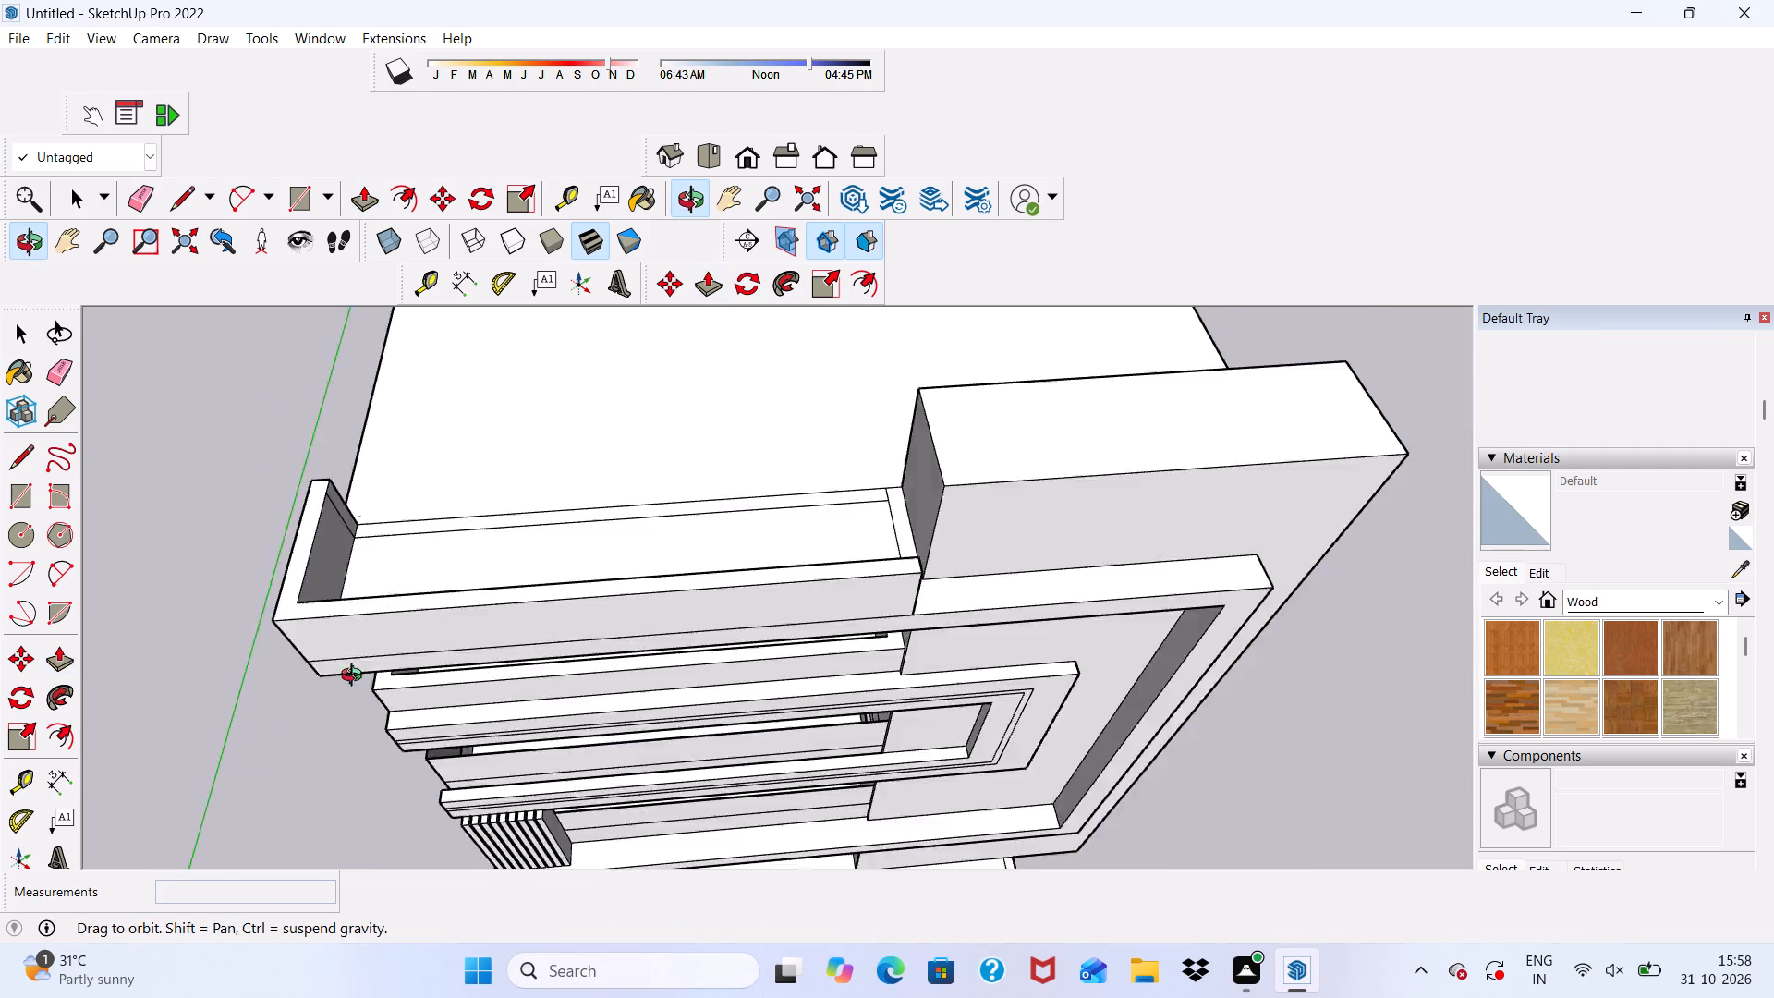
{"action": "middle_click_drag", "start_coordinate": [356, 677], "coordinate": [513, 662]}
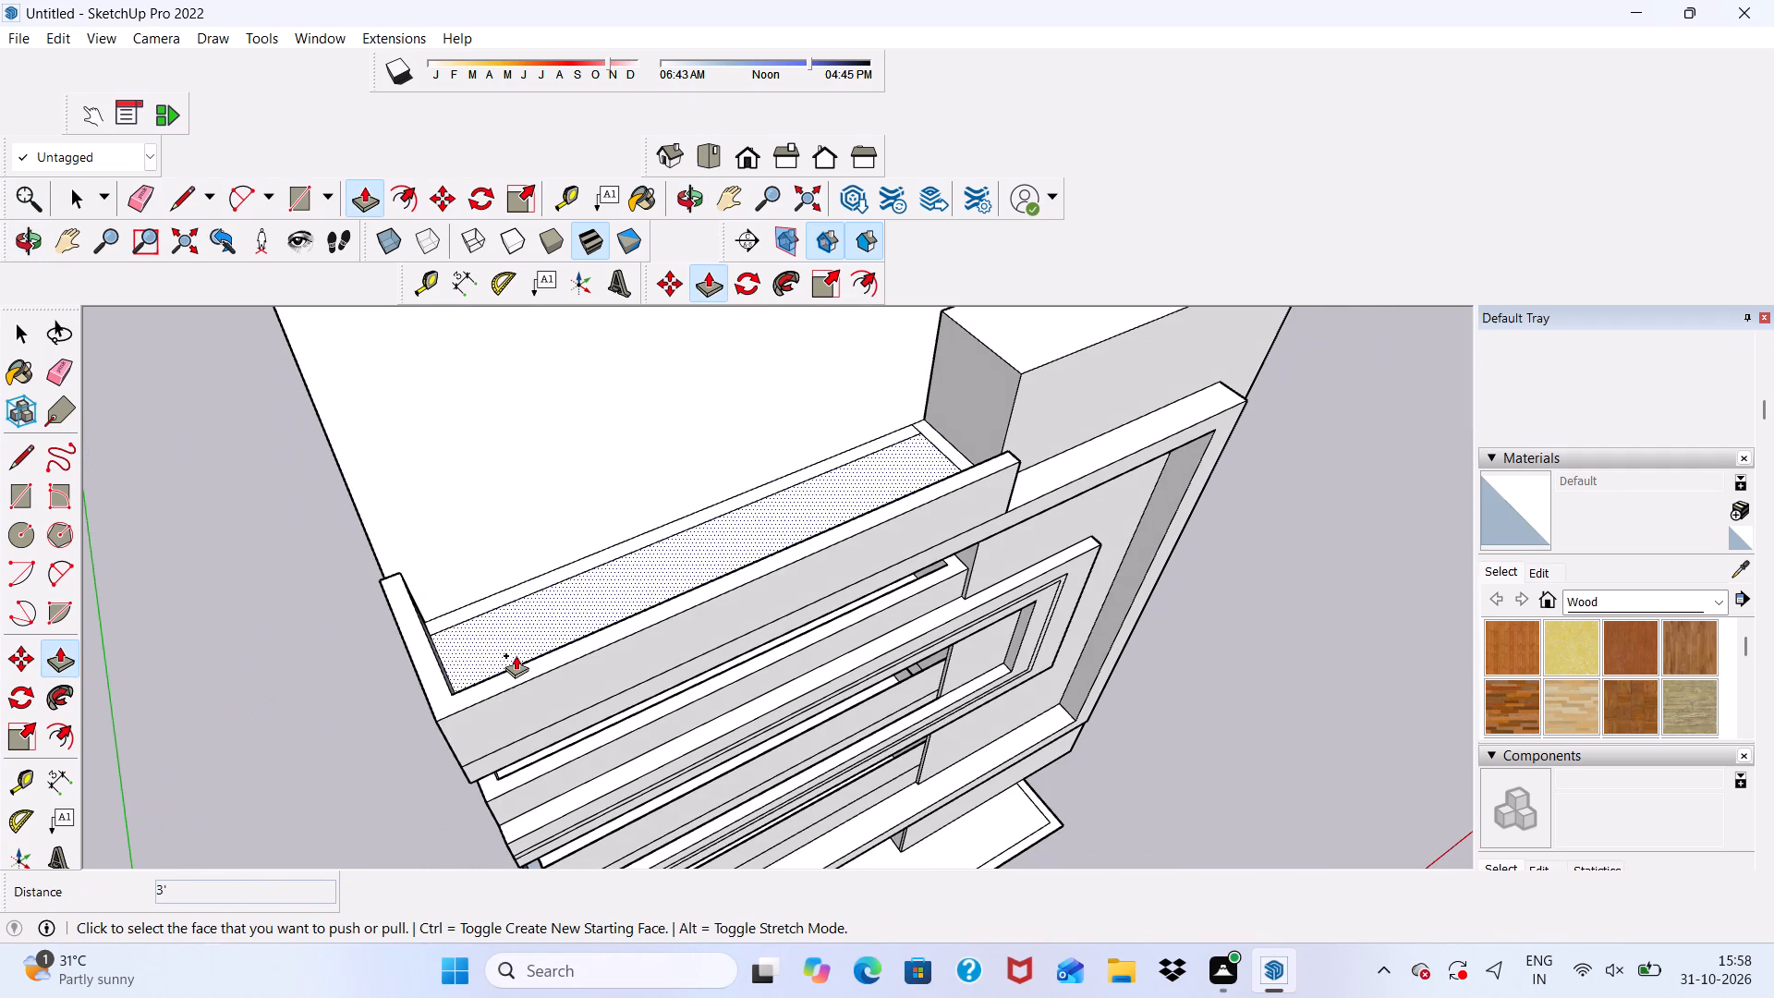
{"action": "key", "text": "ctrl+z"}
Pull the L-shaped border face on the front roof overhang up by 4' to form a parapet.
{"action": "scroll", "coordinate": [465, 710], "scroll_direction": "up", "scroll_amount": 8}
{"action": "left_click", "coordinate": [454, 754]}
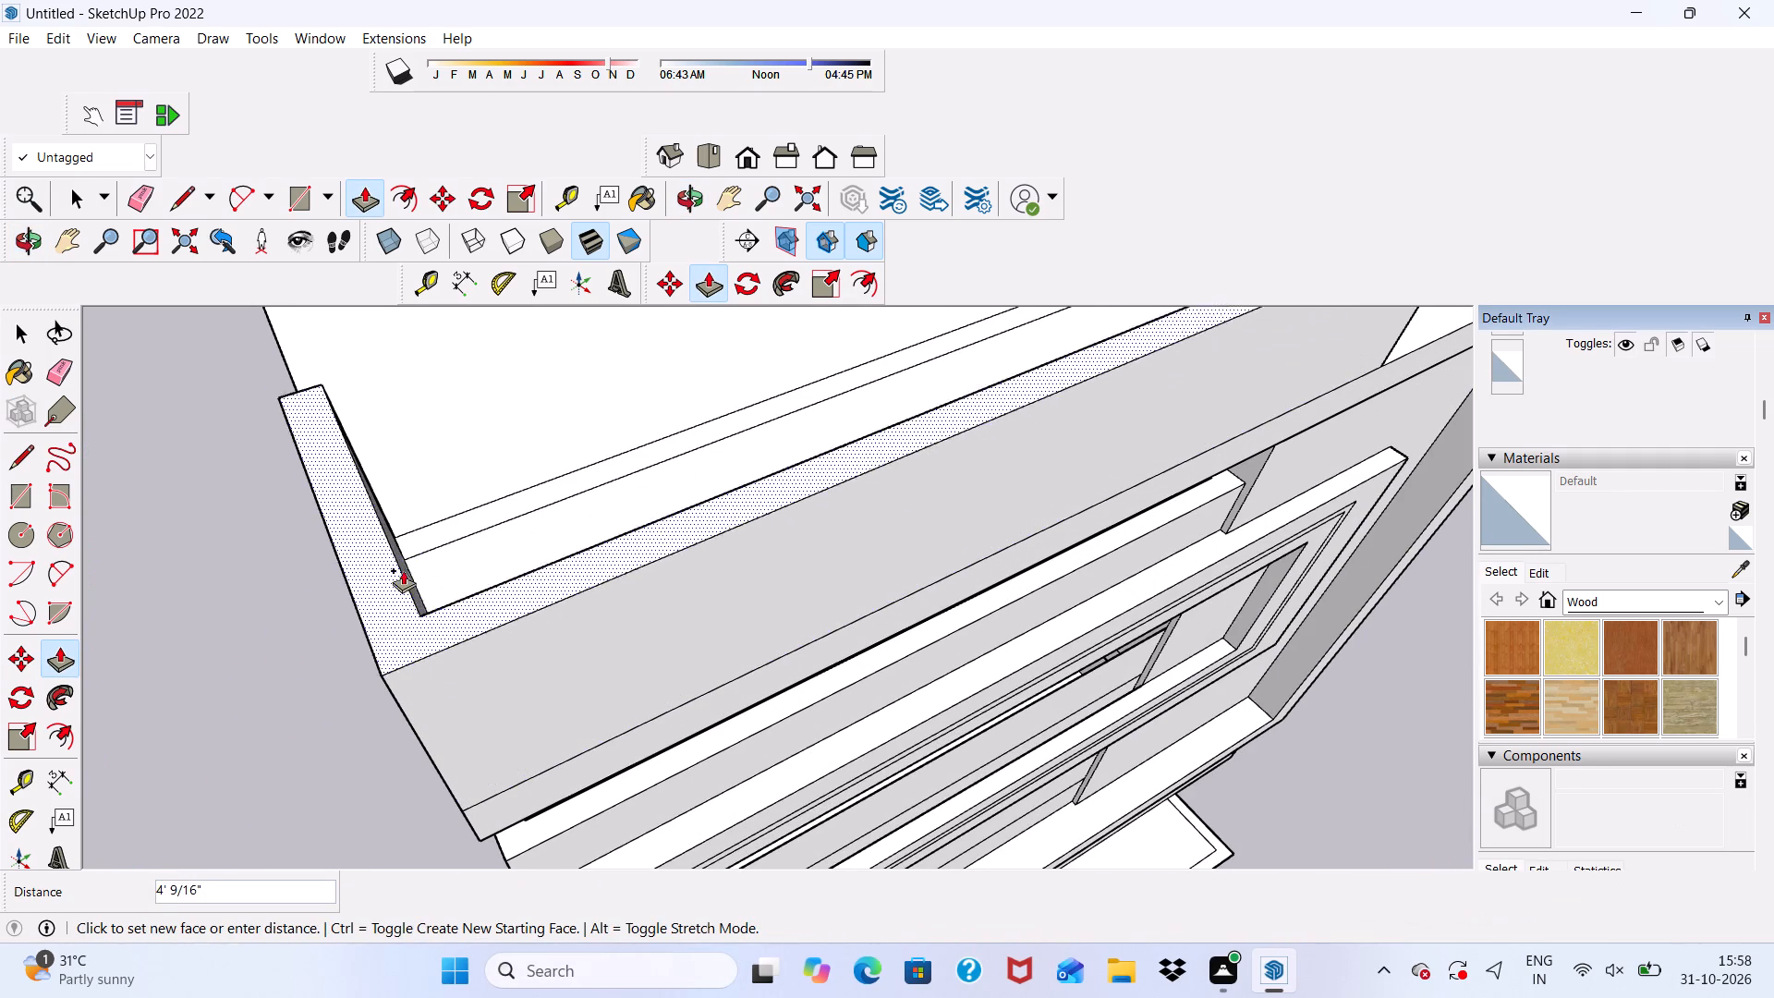
{"action": "type", "text": "4'"}
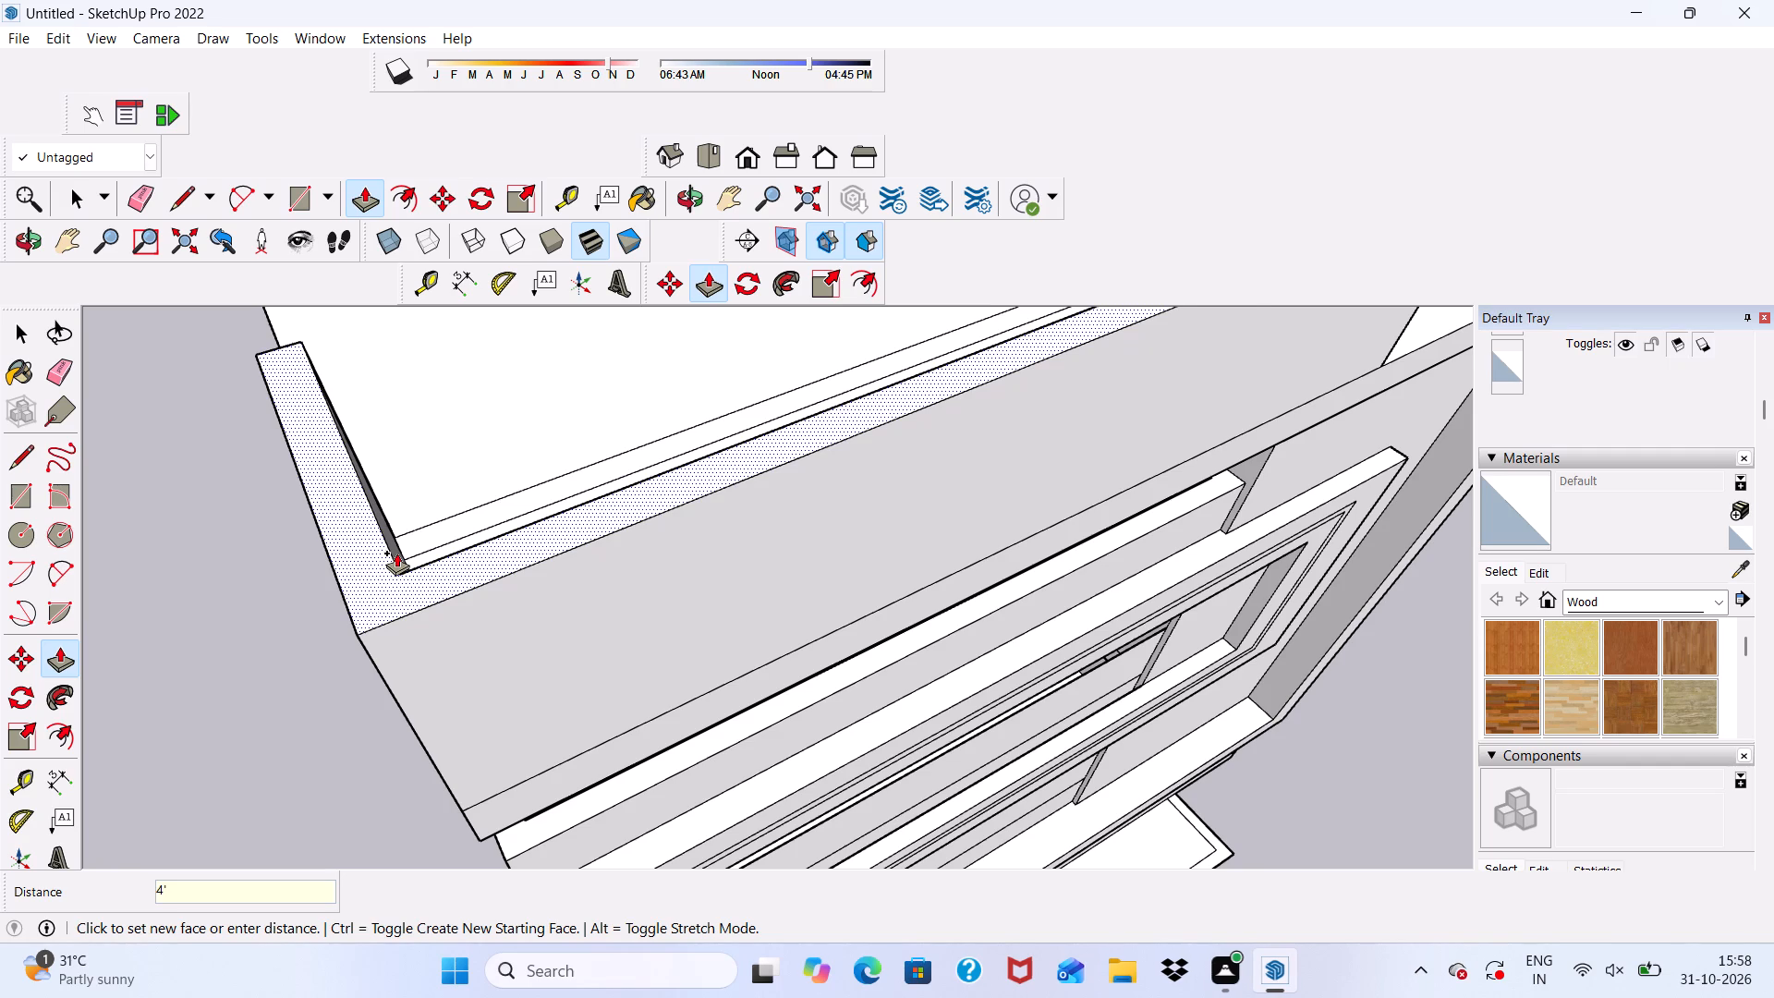
{"action": "key", "text": "Return"}
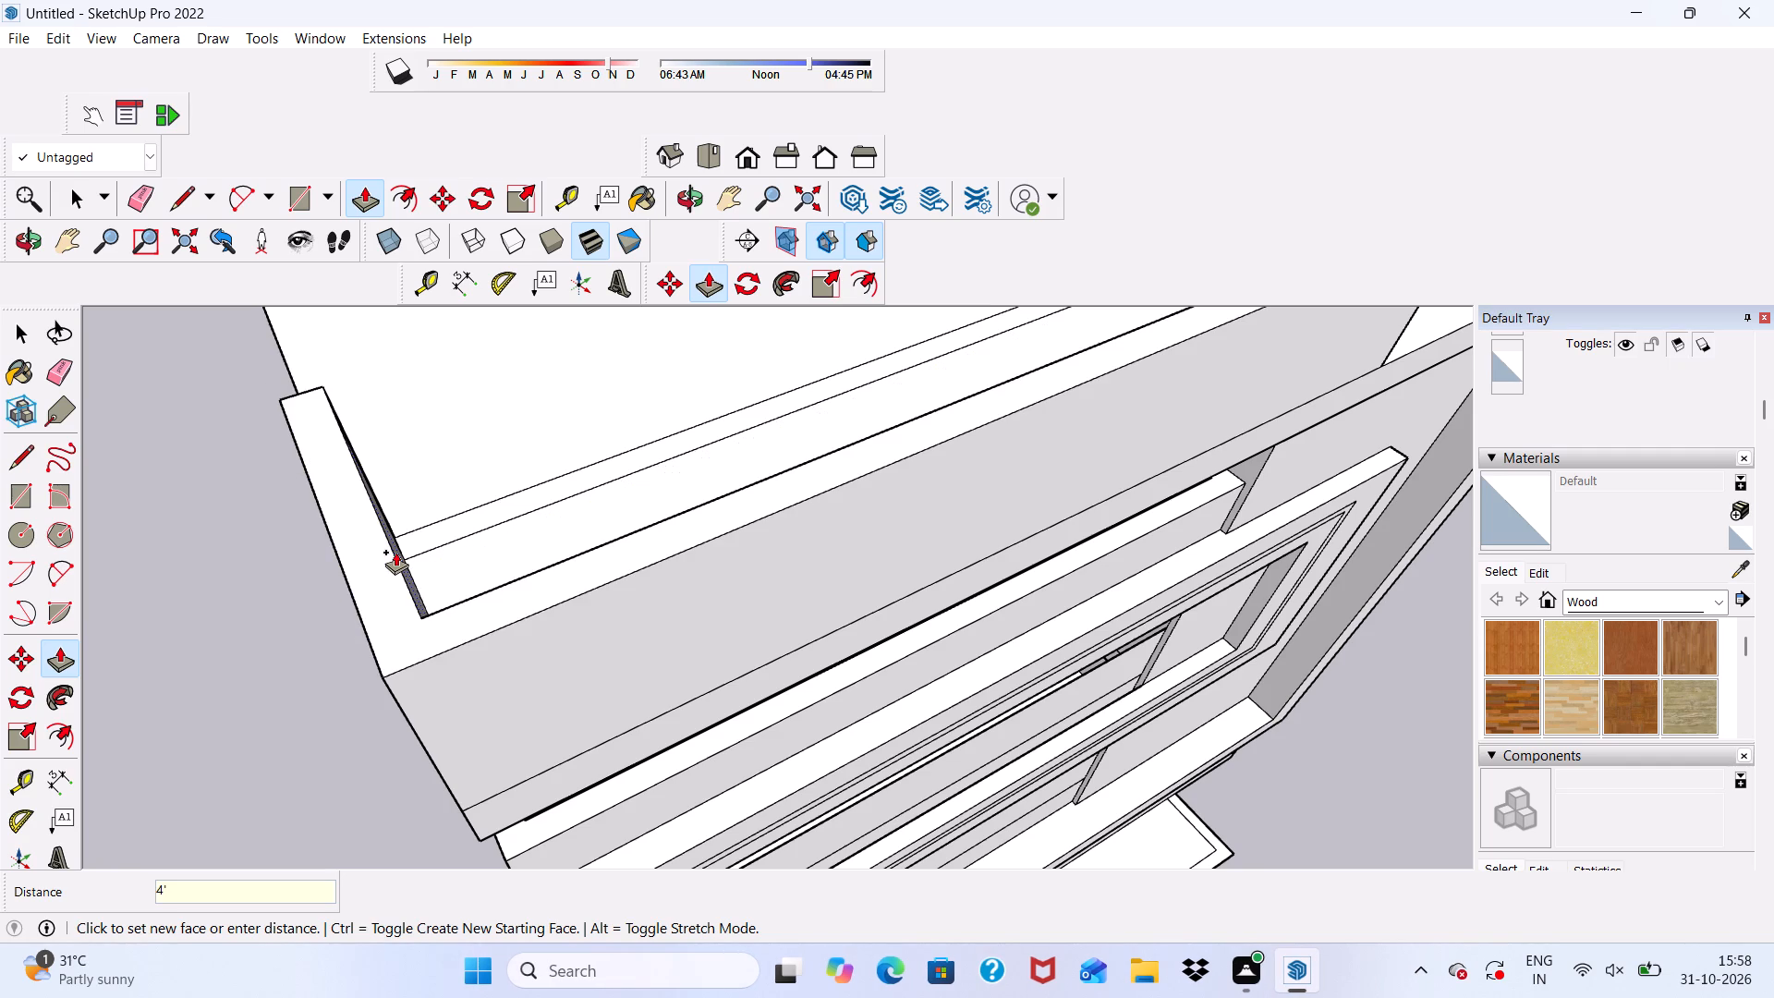
Examine the roof parapet and its end beside the tower from several angles.
{"action": "scroll", "coordinate": [401, 565], "scroll_direction": "down", "scroll_amount": 7}
{"action": "scroll", "coordinate": [496, 665], "scroll_direction": "up", "scroll_amount": 1}
{"action": "middle_click_drag", "start_coordinate": [496, 665], "coordinate": [0, 537]}
{"action": "scroll", "coordinate": [613, 596], "scroll_direction": "down", "scroll_amount": 3}
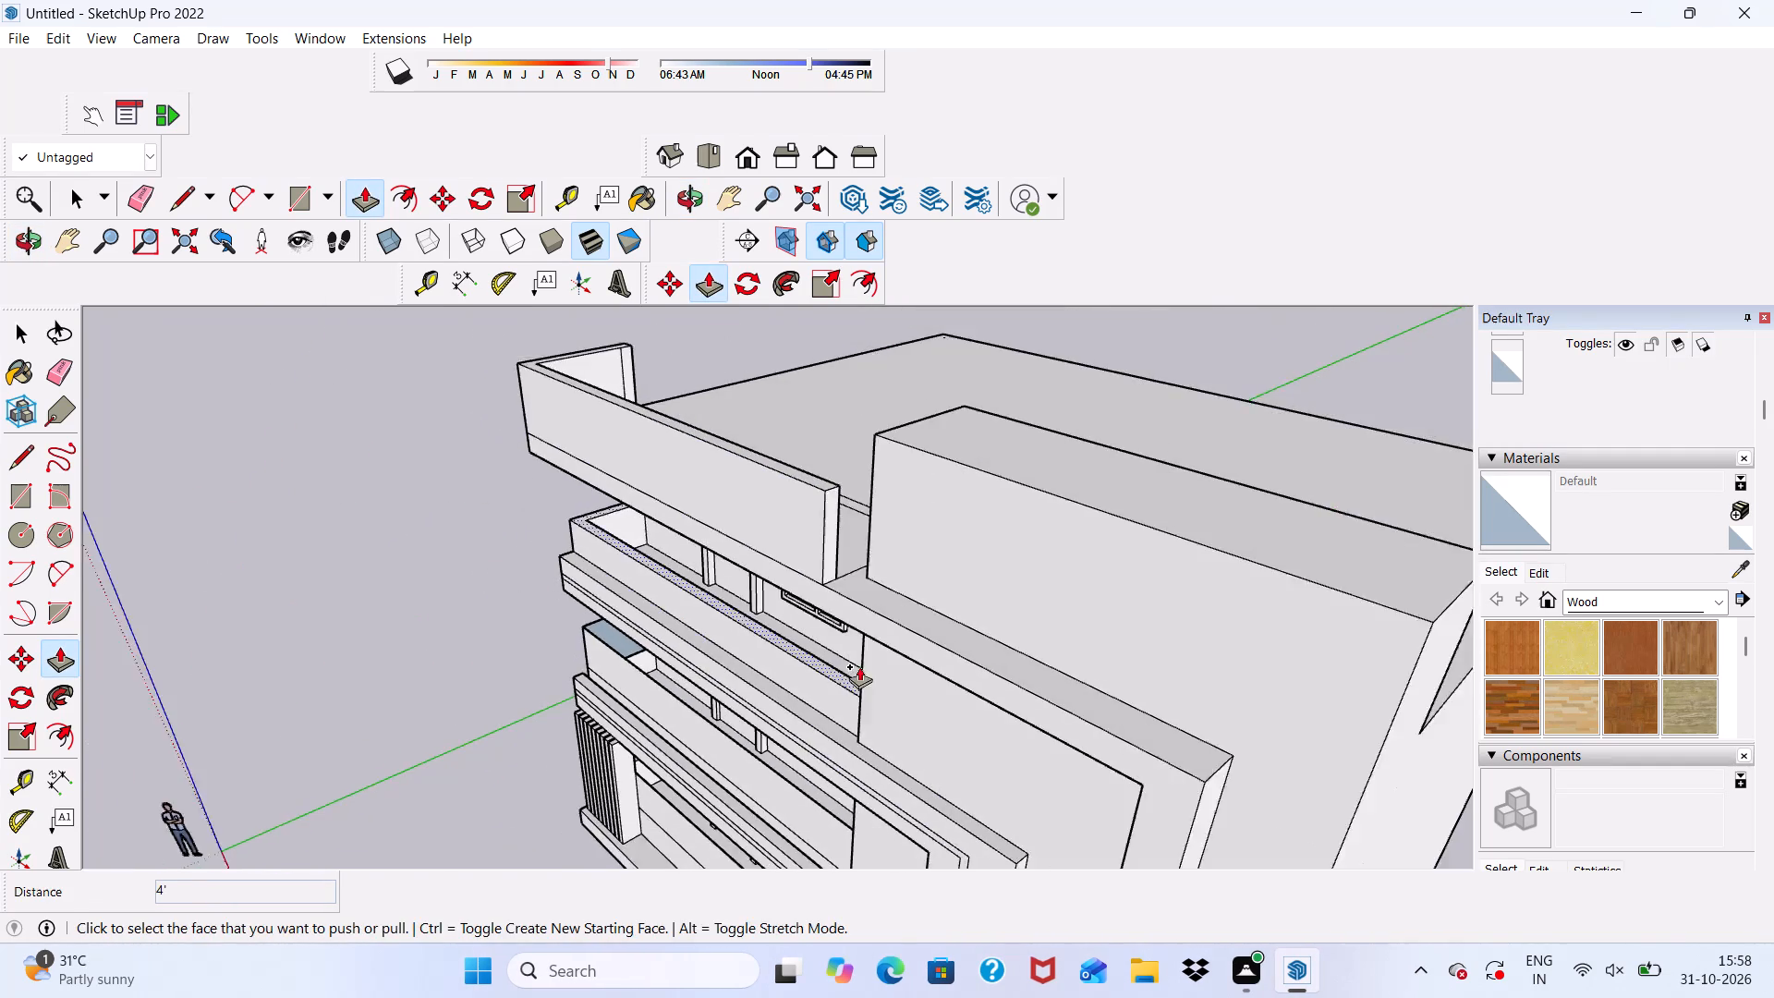
{"action": "scroll", "coordinate": [859, 666], "scroll_direction": "down", "scroll_amount": 1}
{"action": "middle_click_drag", "start_coordinate": [865, 666], "coordinate": [741, 642]}
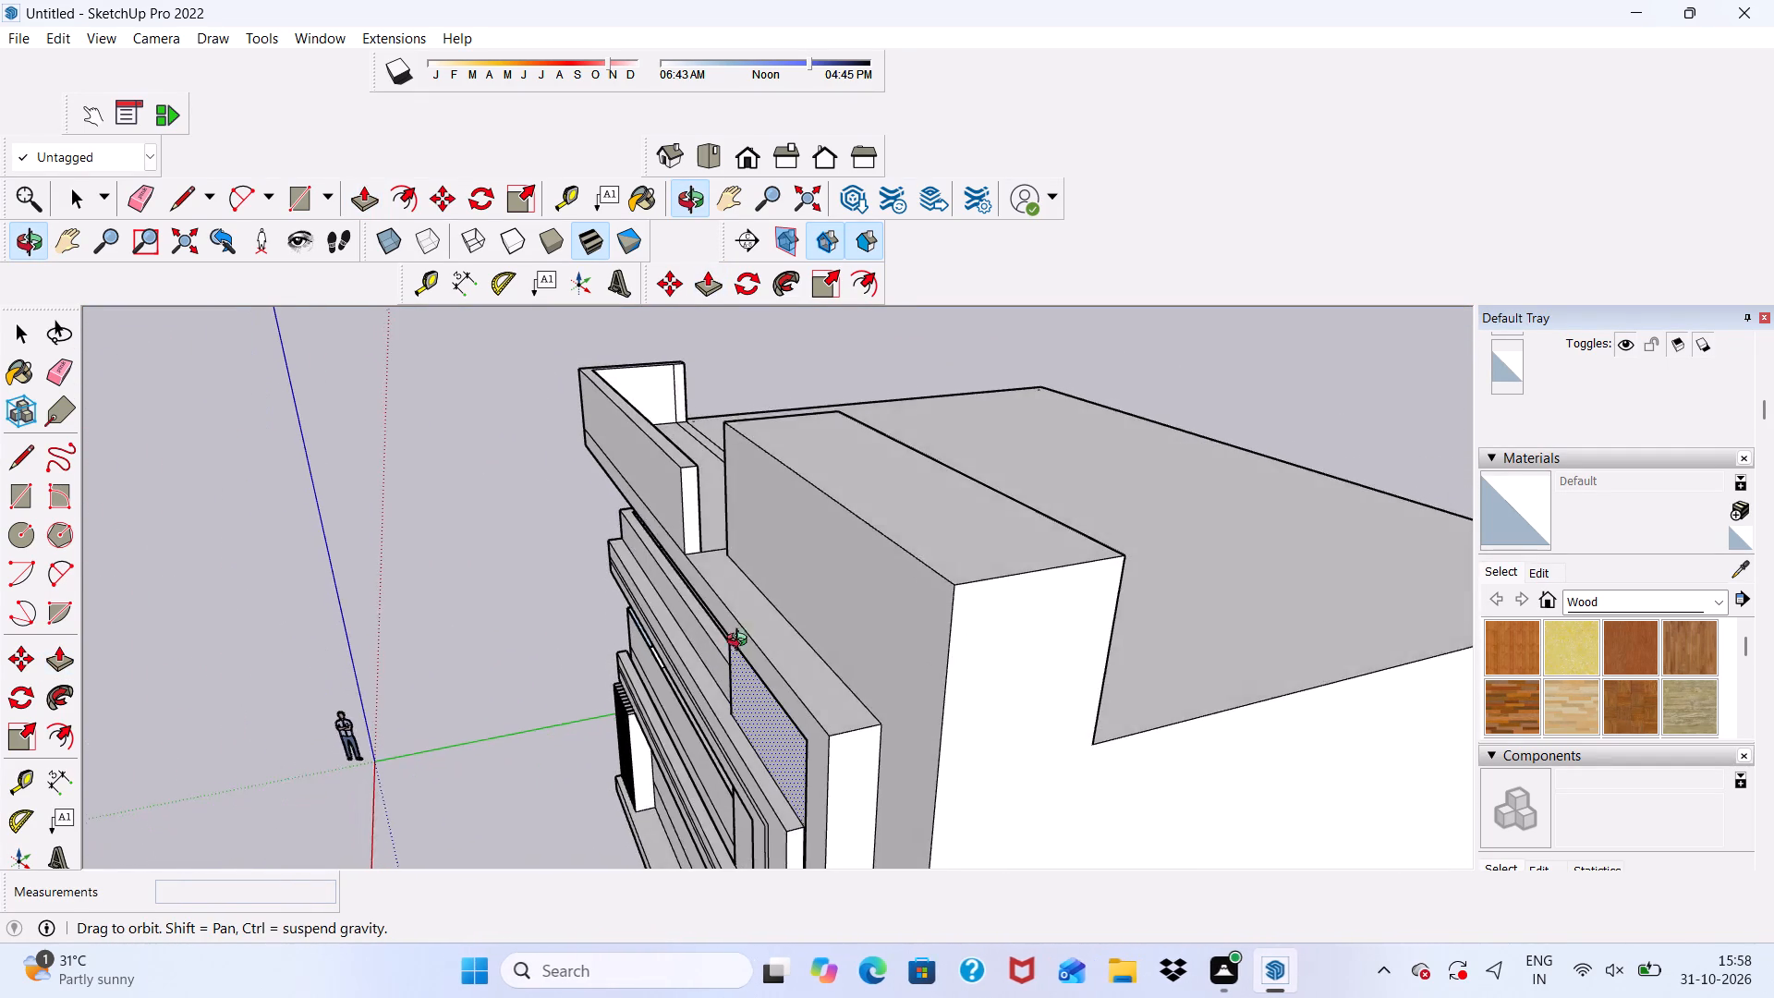
{"action": "middle_click_drag", "start_coordinate": [741, 642], "coordinate": [978, 719]}
{"action": "scroll", "coordinate": [852, 611], "scroll_direction": "up", "scroll_amount": 4}
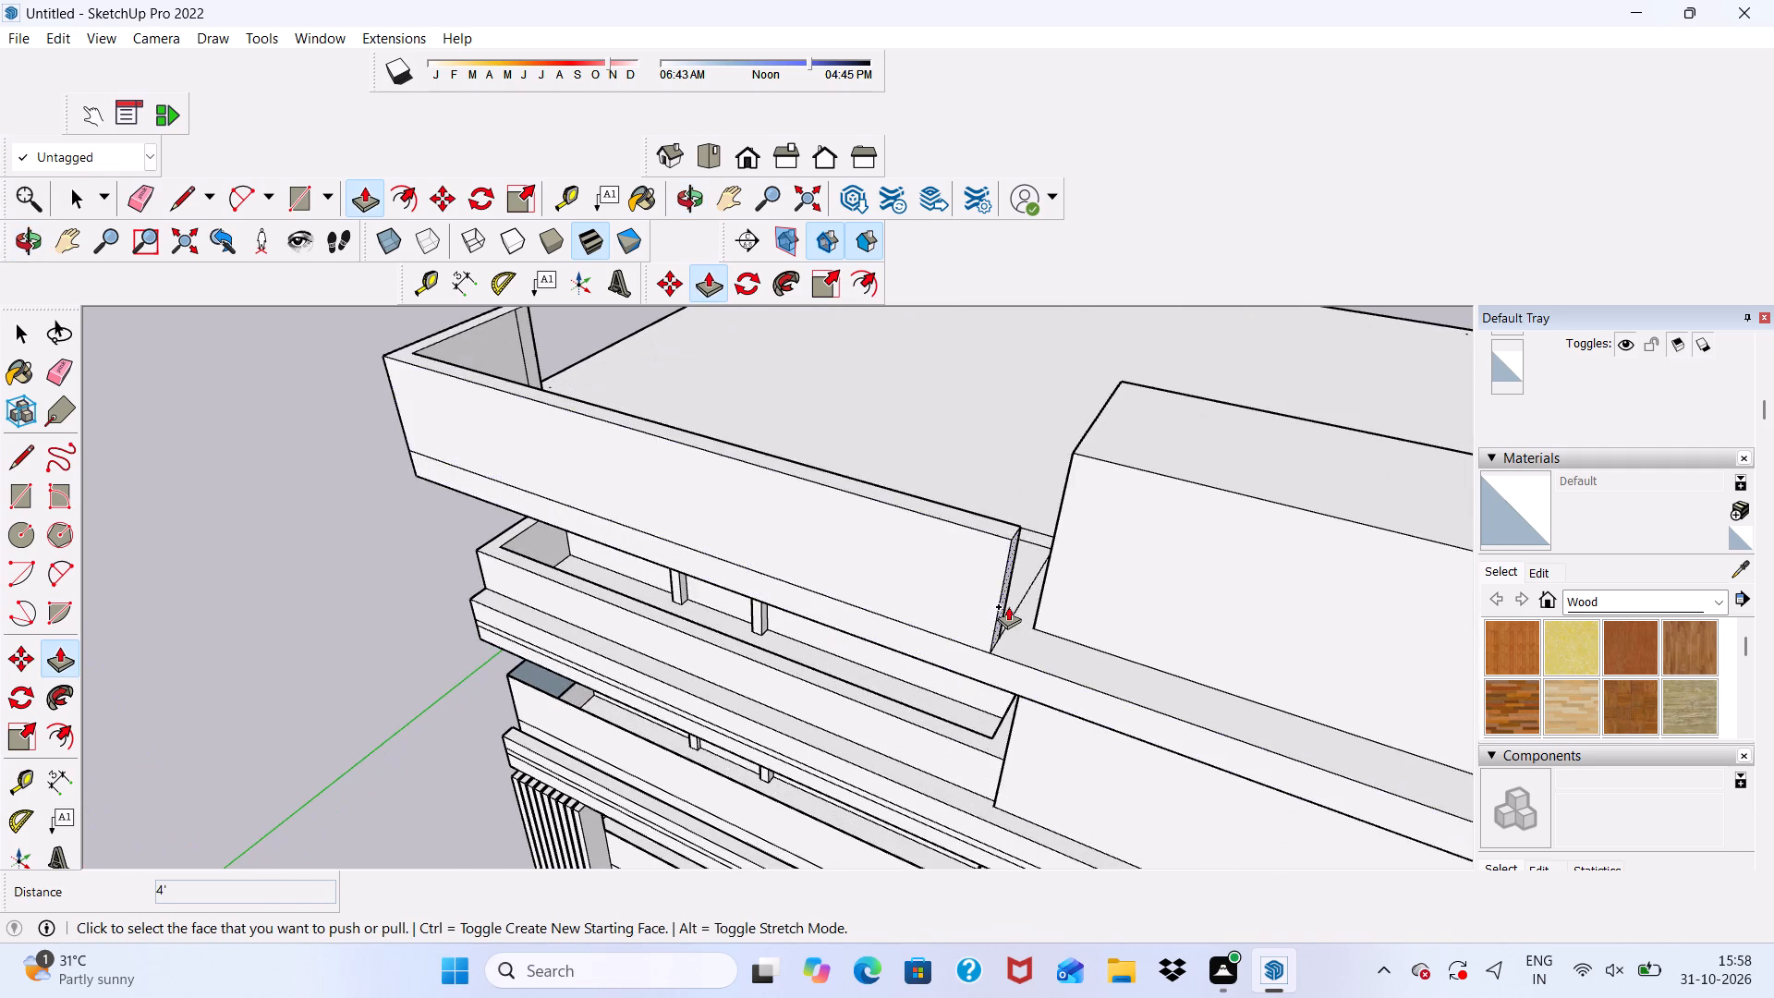
{"action": "middle_click_drag", "start_coordinate": [1008, 606], "coordinate": [877, 598]}
{"action": "key", "text": "space"}
{"action": "scroll", "coordinate": [756, 581], "scroll_direction": "down", "scroll_amount": 4}
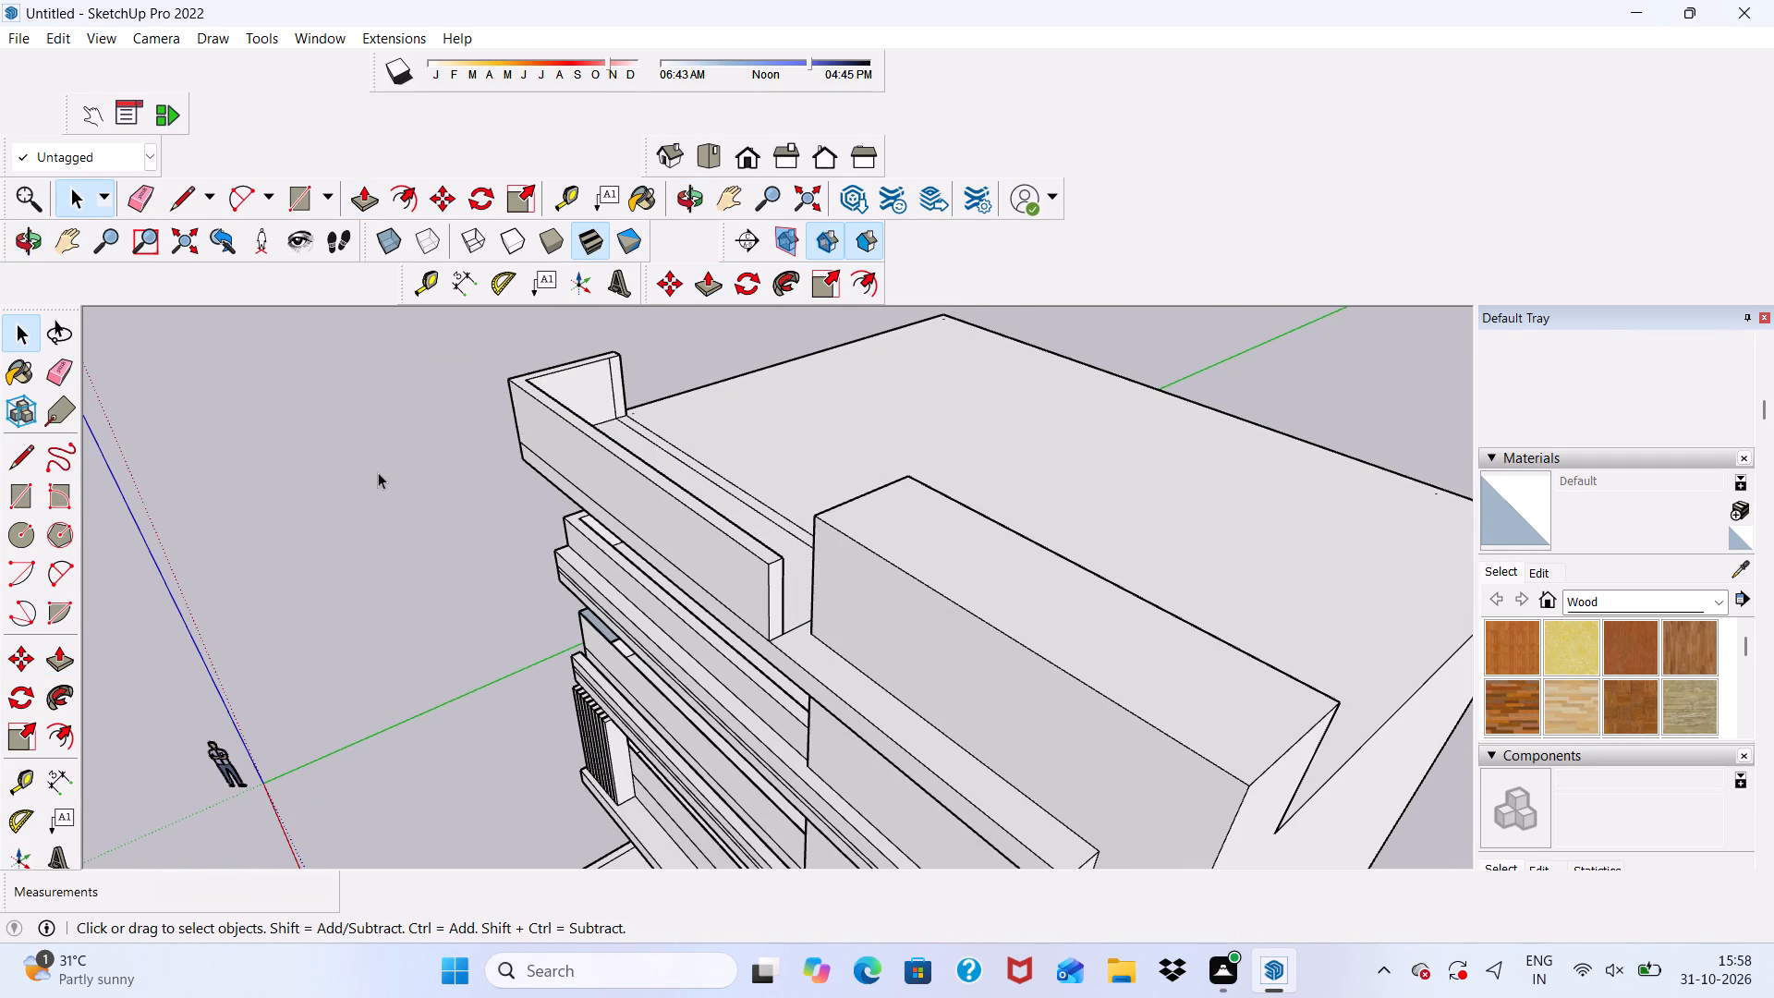
{"action": "left_click", "coordinate": [378, 472]}
Draw a thin horizontal rectangle about 24' 7" long across the full front face of the roof parapet, around mid-height.
{"action": "middle_click_drag", "start_coordinate": [524, 524], "coordinate": [867, 383]}
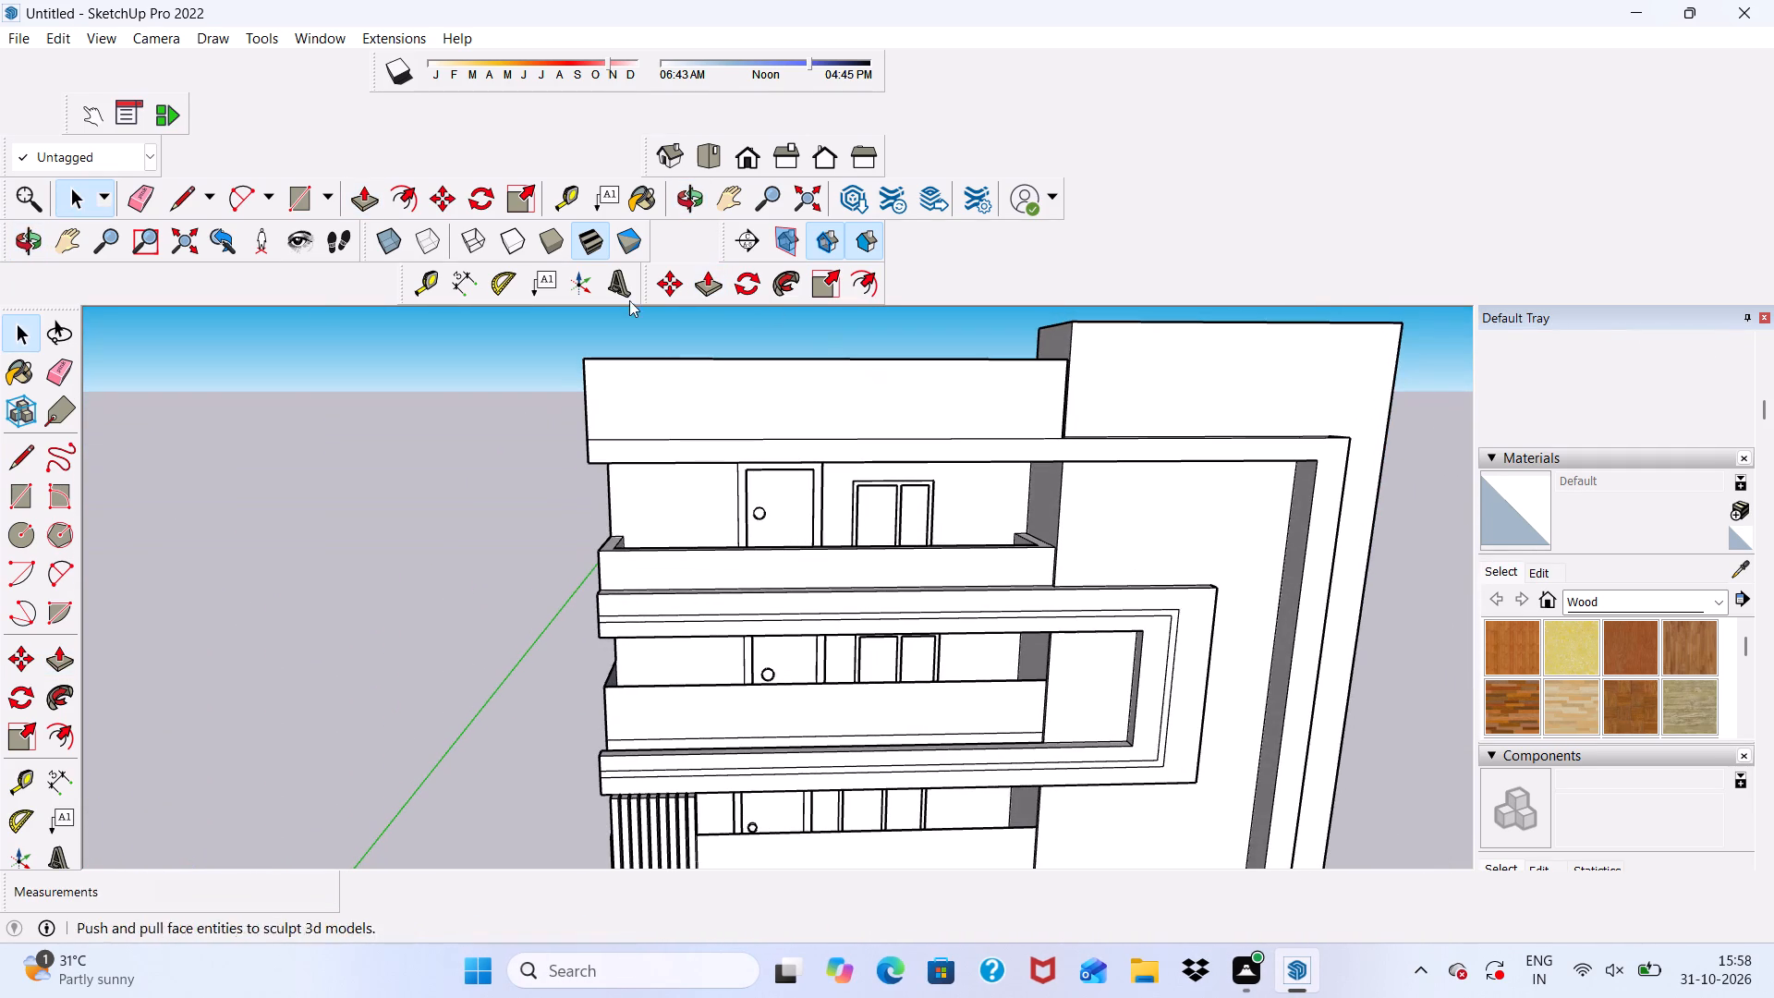
{"action": "left_click", "coordinate": [20, 501]}
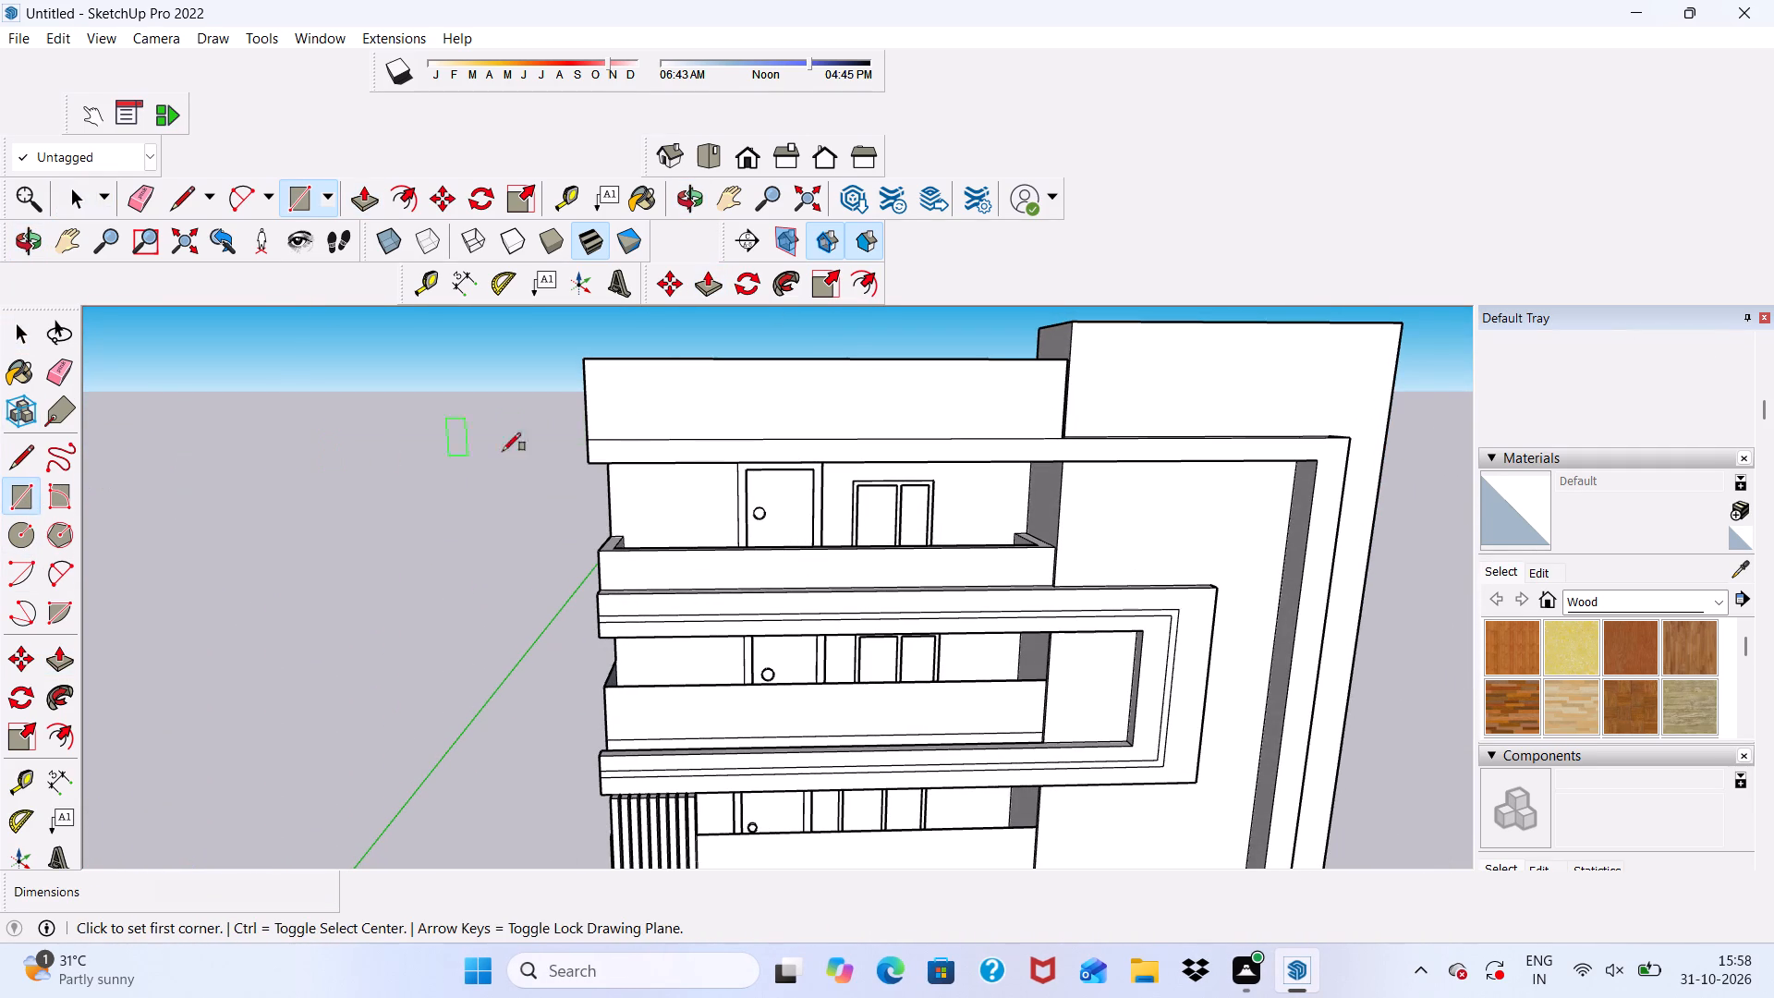
{"action": "scroll", "coordinate": [599, 405], "scroll_direction": "up", "scroll_amount": 3}
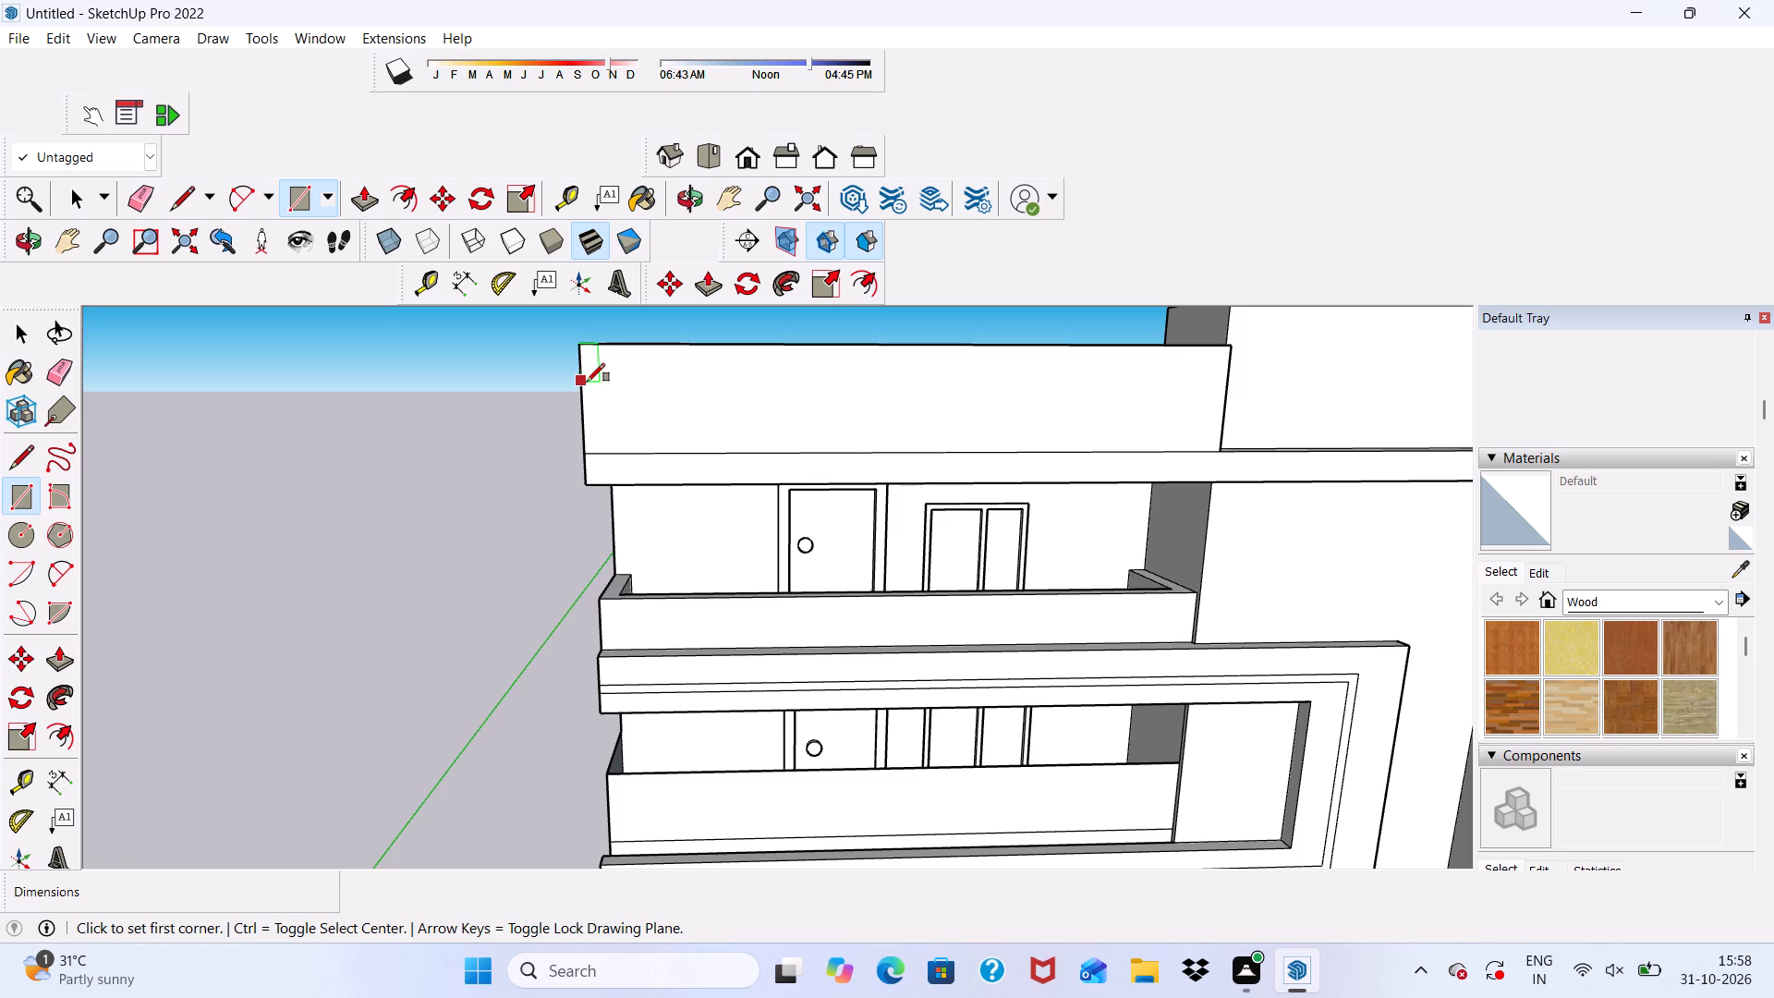
{"action": "left_click", "coordinate": [580, 390]}
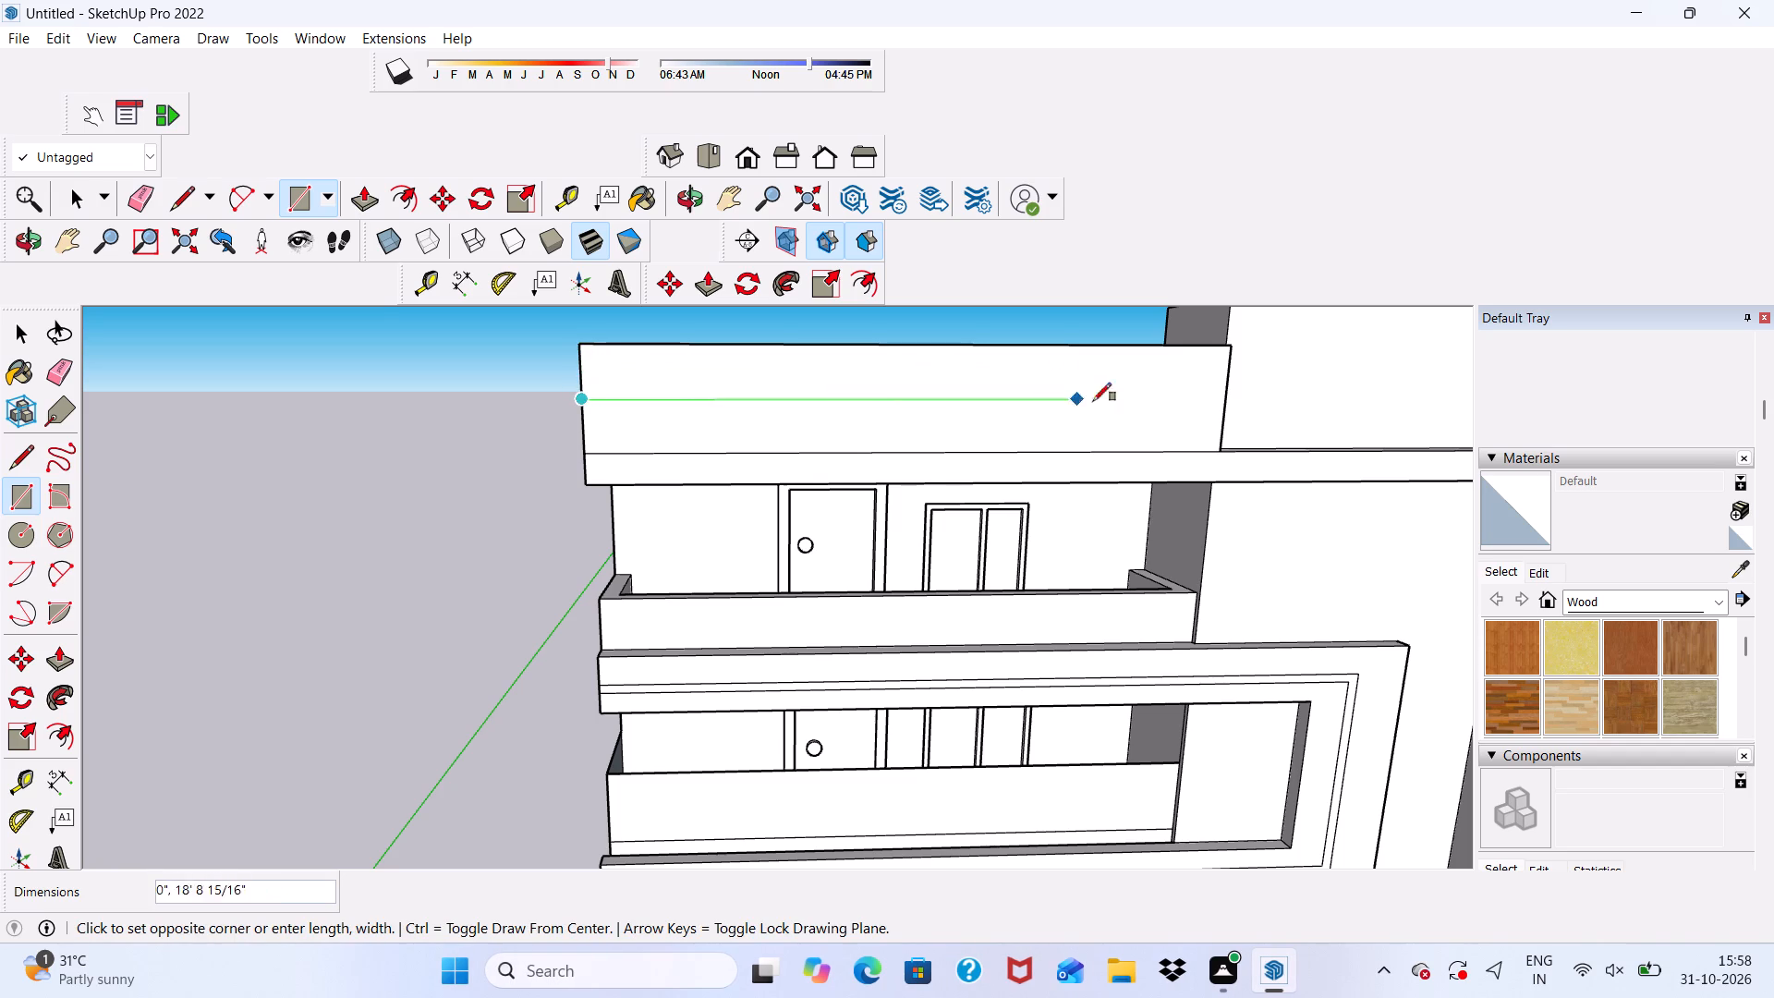
{"action": "scroll", "coordinate": [1199, 404], "scroll_direction": "up", "scroll_amount": 7}
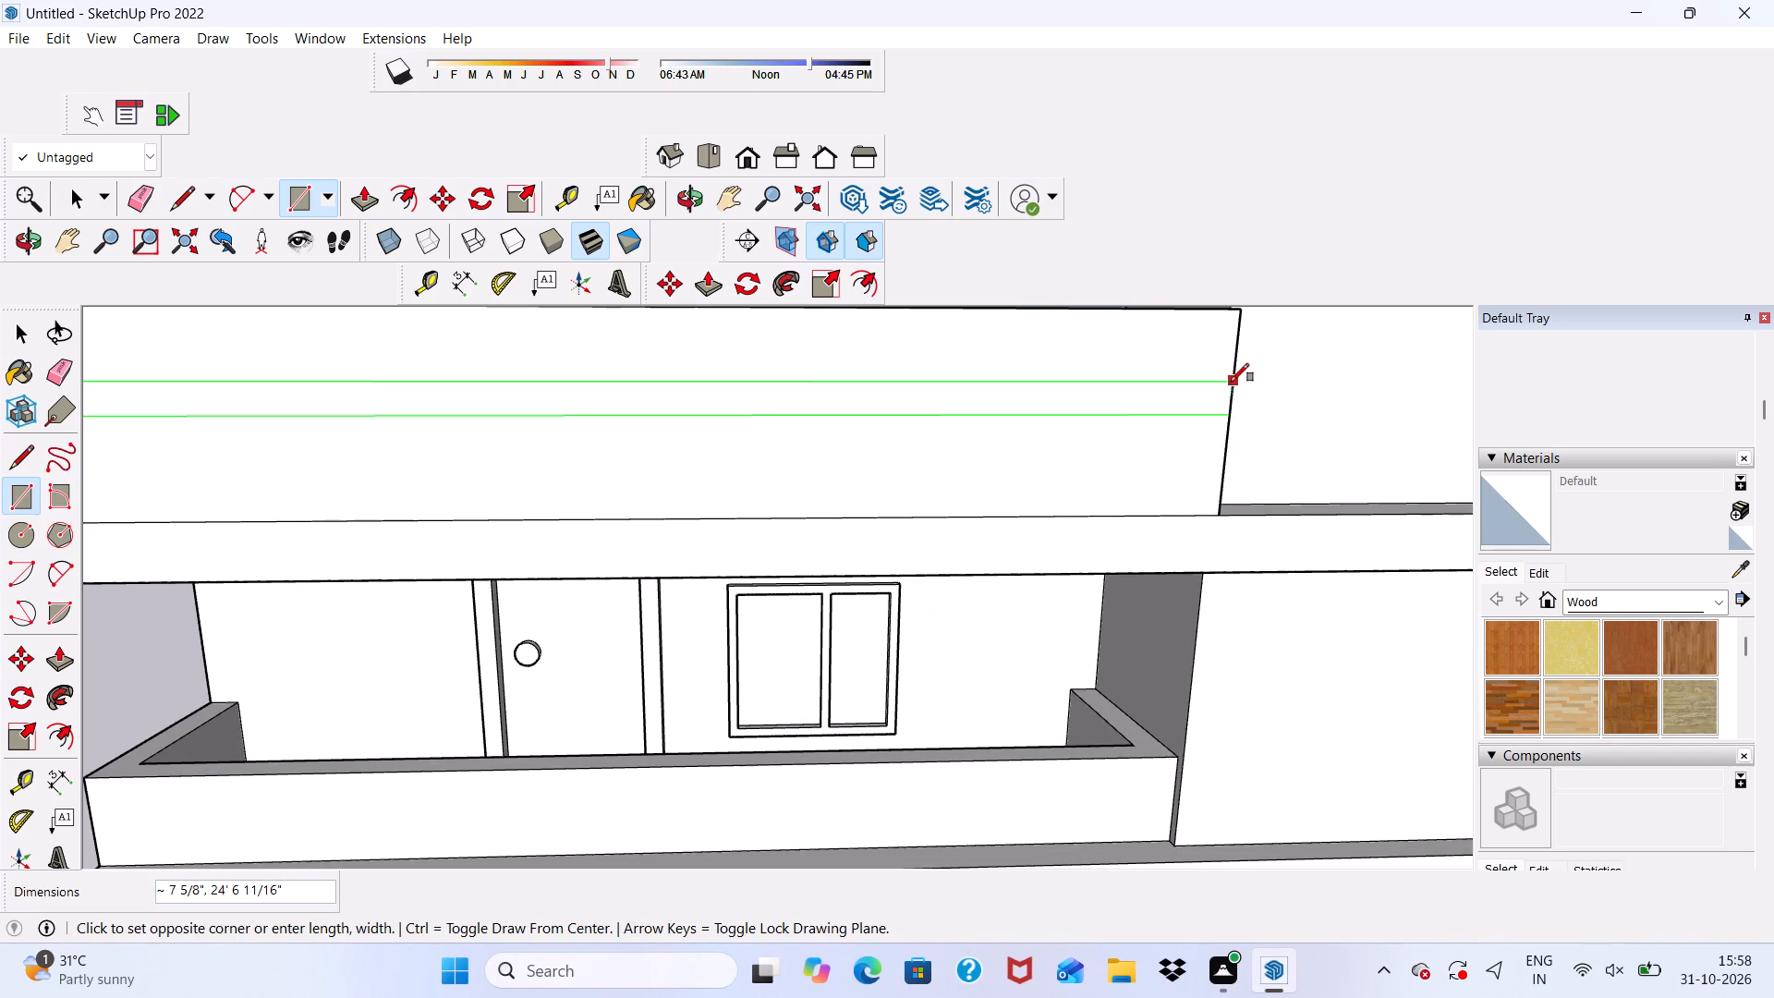
{"action": "left_click", "coordinate": [1232, 391]}
{"action": "scroll", "coordinate": [1178, 368], "scroll_direction": "down", "scroll_amount": 9}
{"action": "key", "text": "space"}
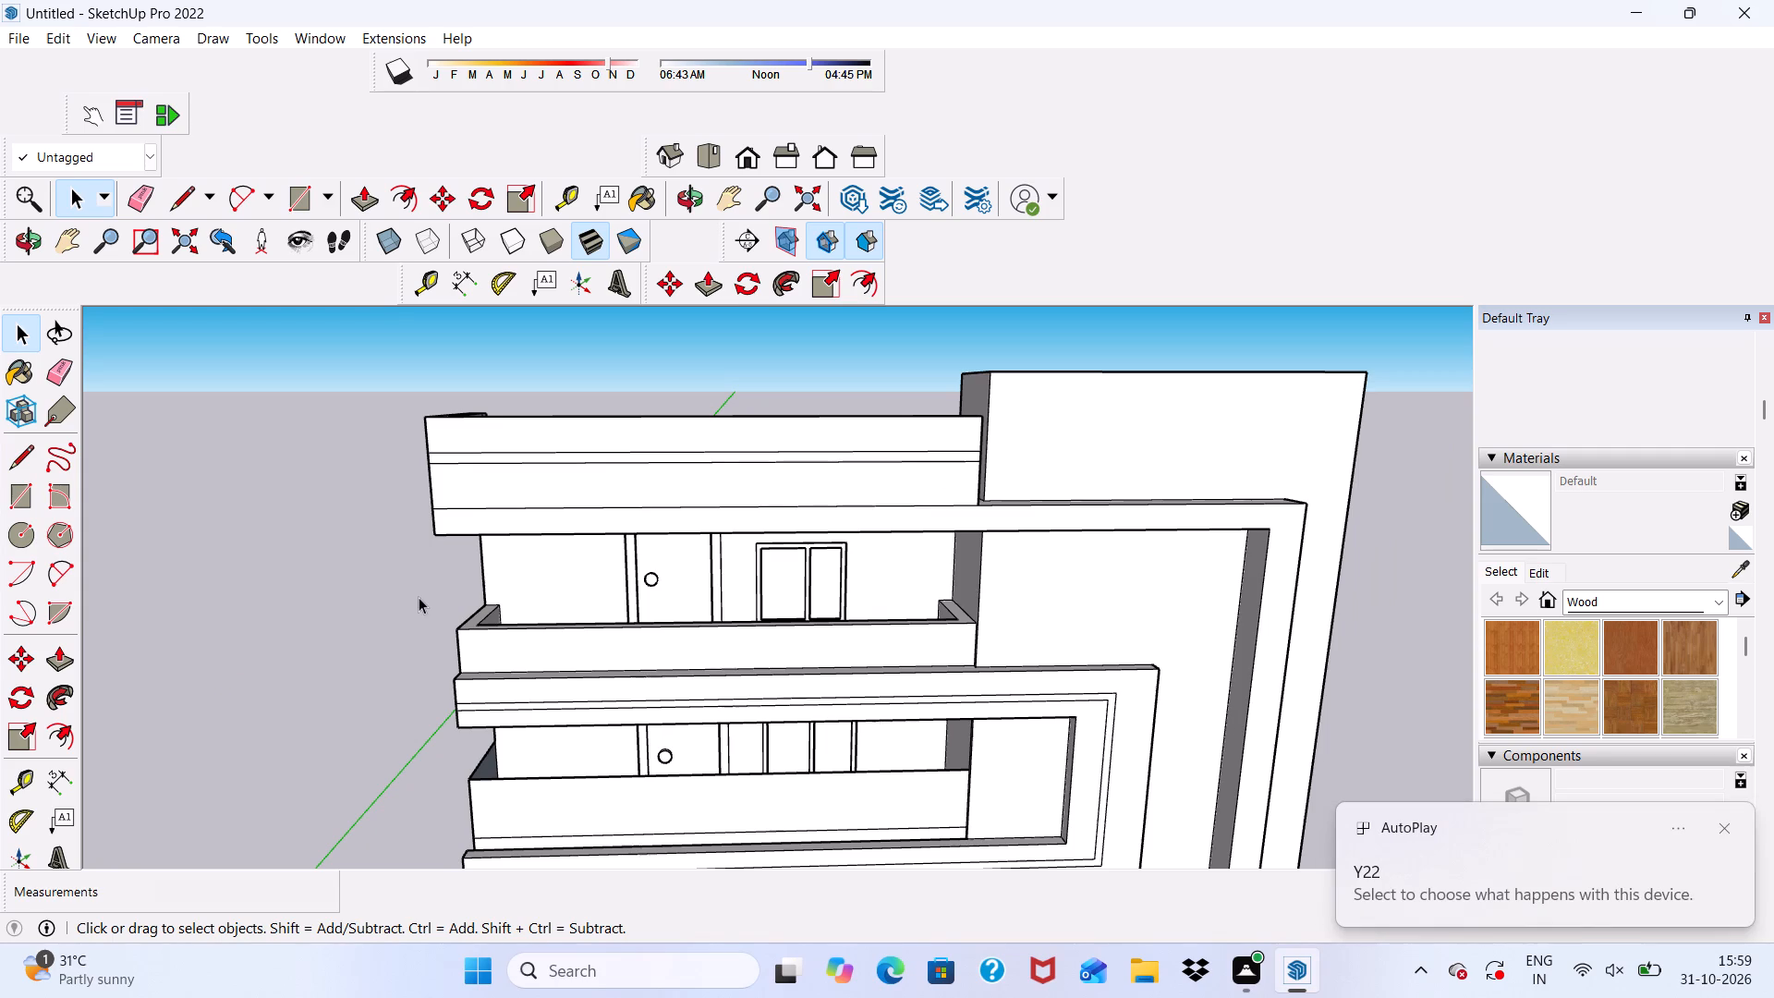
Examine the strip on the parapet front and the facade from above and from street level.
{"action": "middle_click_drag", "start_coordinate": [739, 535], "coordinate": [439, 556]}
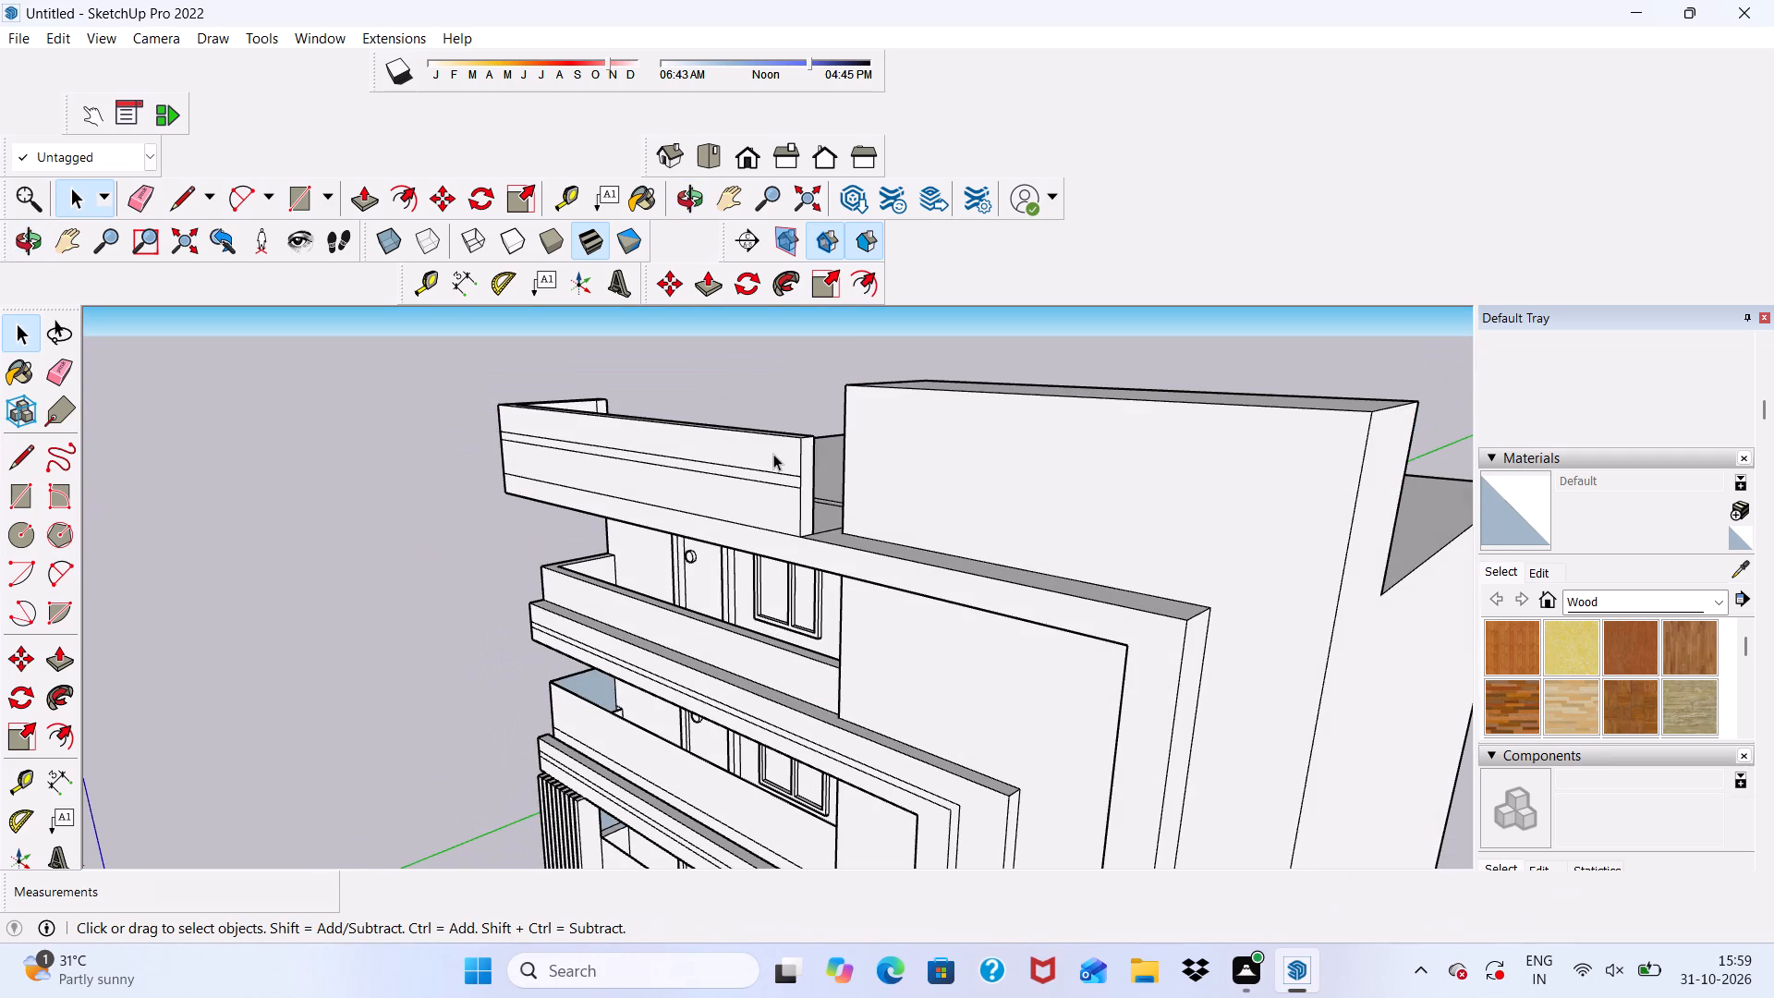
{"action": "middle_click_drag", "start_coordinate": [773, 454], "coordinate": [779, 517]}
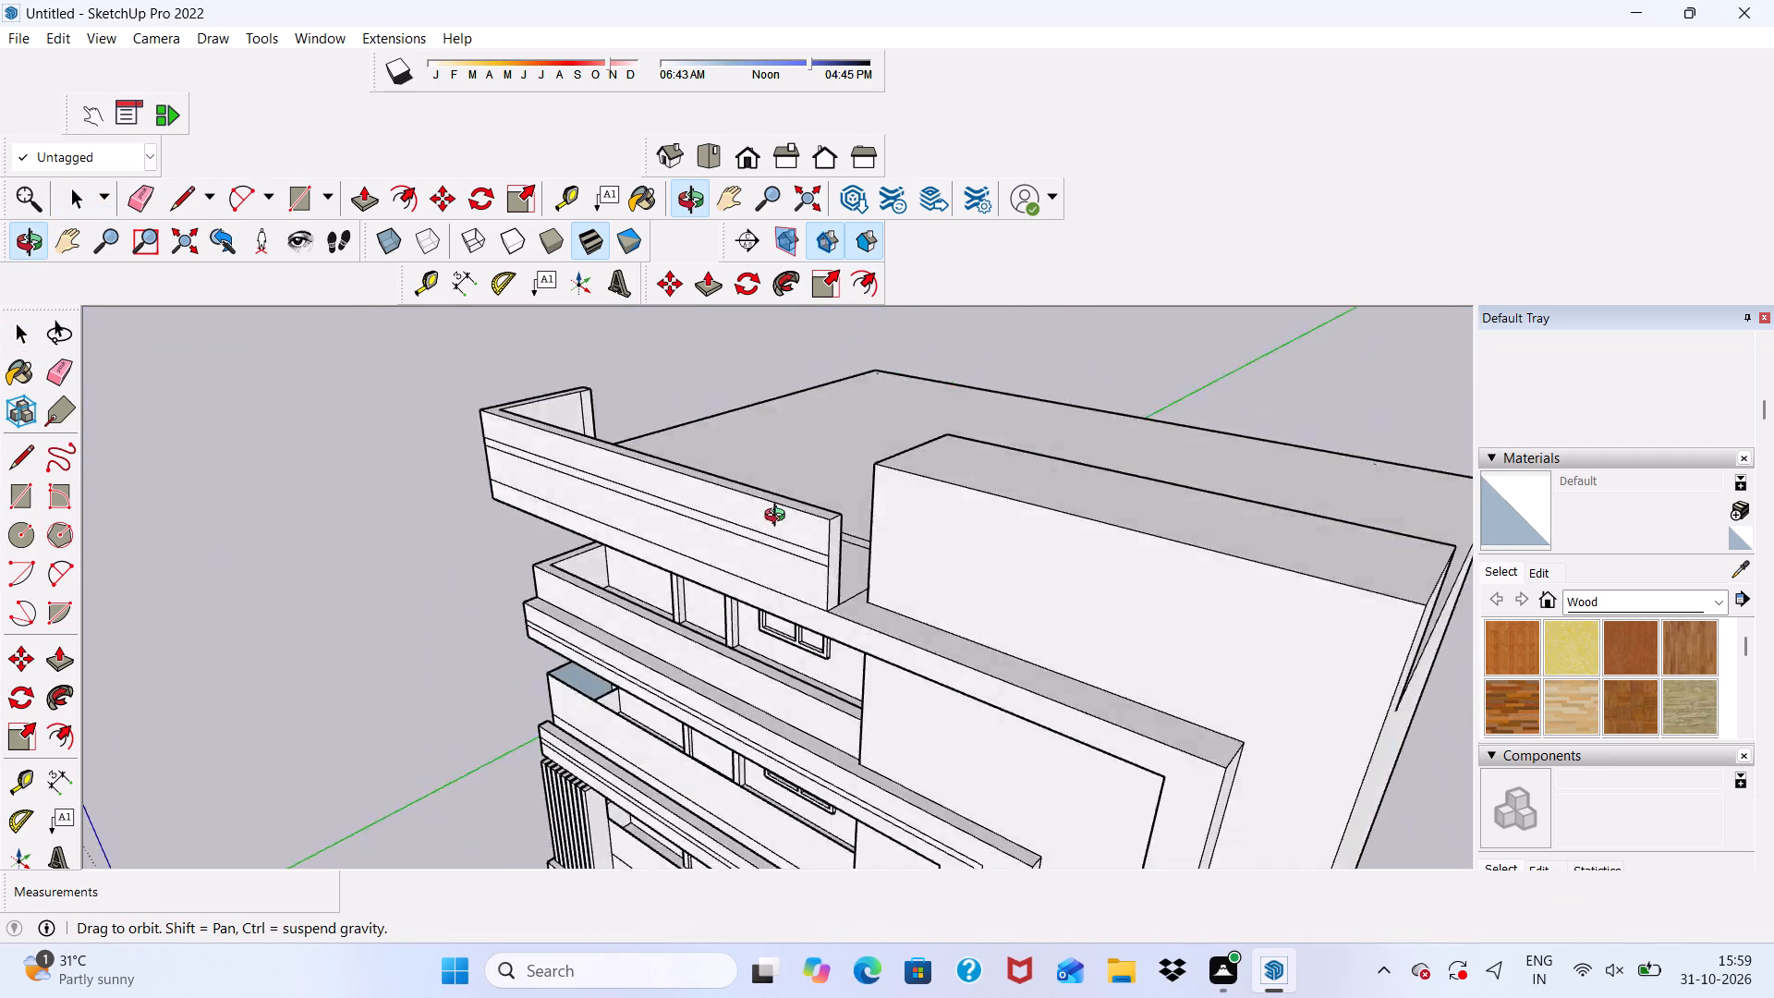
{"action": "middle_click_drag", "start_coordinate": [779, 517], "coordinate": [646, 415]}
{"action": "scroll", "coordinate": [658, 408], "scroll_direction": "up", "scroll_amount": 1}
{"action": "scroll", "coordinate": [672, 415], "scroll_direction": "down", "scroll_amount": 5}
{"action": "middle_click_drag", "start_coordinate": [939, 578], "coordinate": [1160, 512]}
{"action": "scroll", "coordinate": [1160, 513], "scroll_direction": "up", "scroll_amount": 1}
{"action": "scroll", "coordinate": [950, 447], "scroll_direction": "down", "scroll_amount": 8}
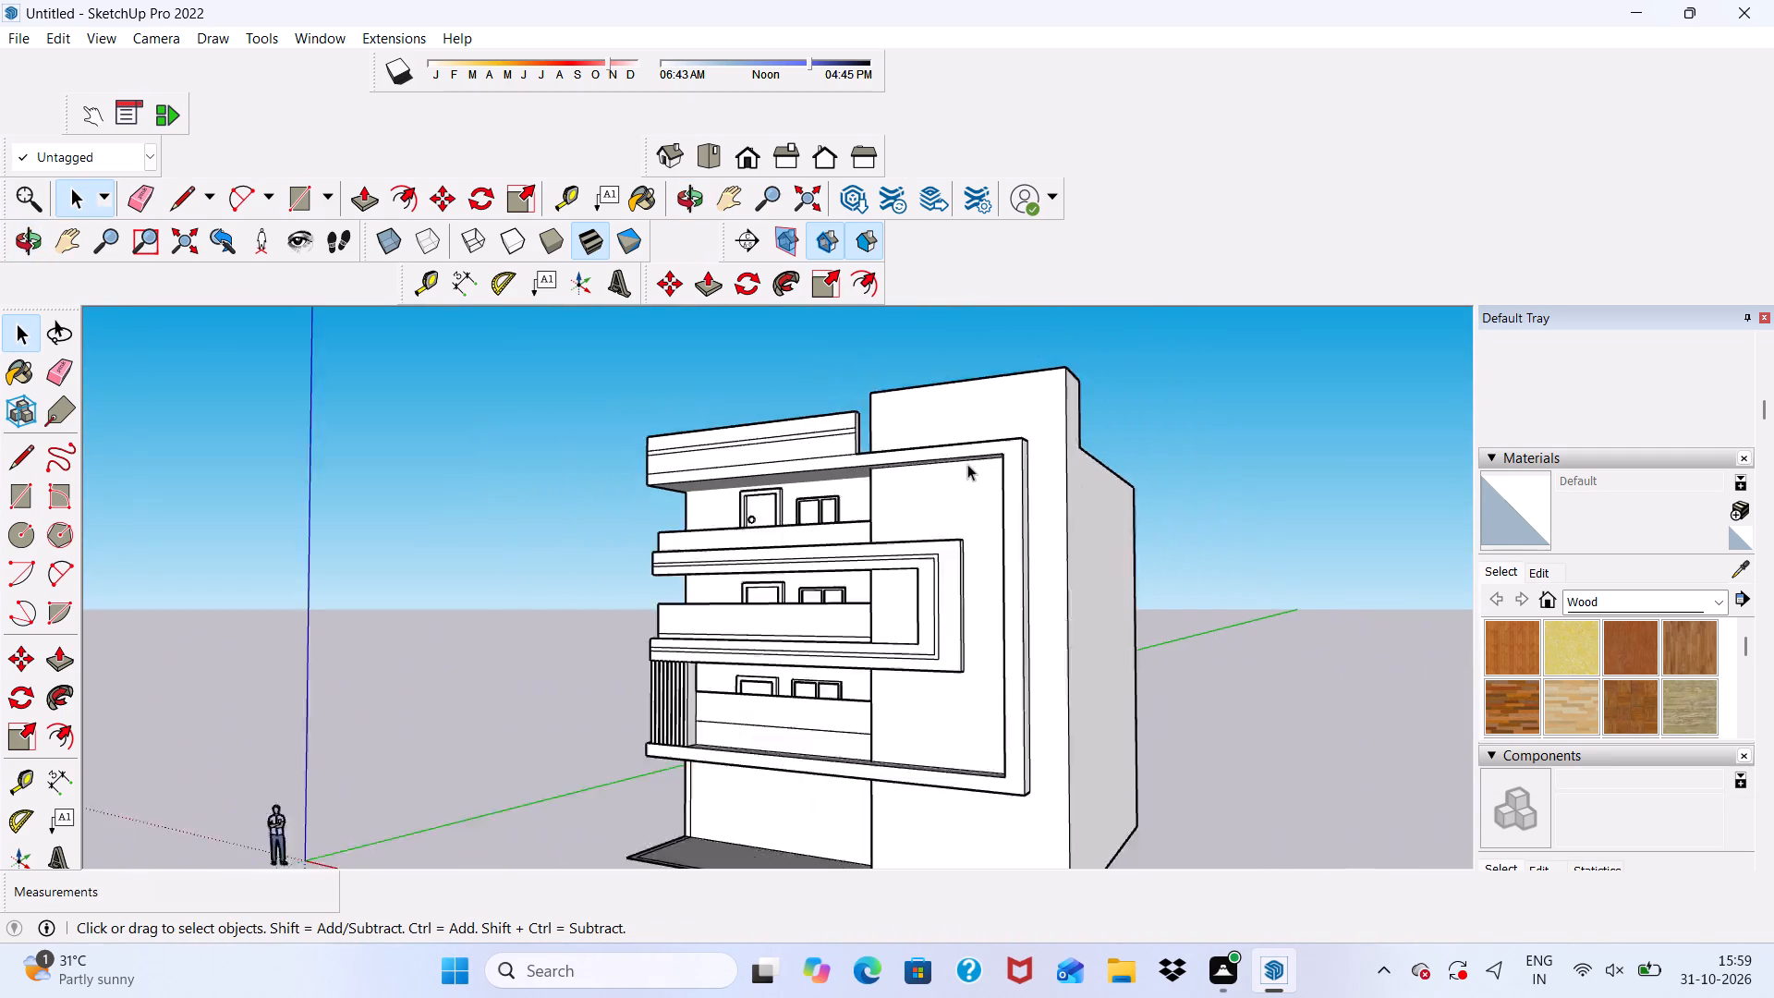
Pull the outer side wall face of the tower and main block outward by about 3' 11" to widen the building.
{"action": "scroll", "coordinate": [967, 464], "scroll_direction": "down", "scroll_amount": 2}
{"action": "middle_click_drag", "start_coordinate": [1012, 615], "coordinate": [984, 647]}
{"action": "scroll", "coordinate": [1087, 683], "scroll_direction": "up", "scroll_amount": 5}
{"action": "left_click", "coordinate": [1037, 688]}
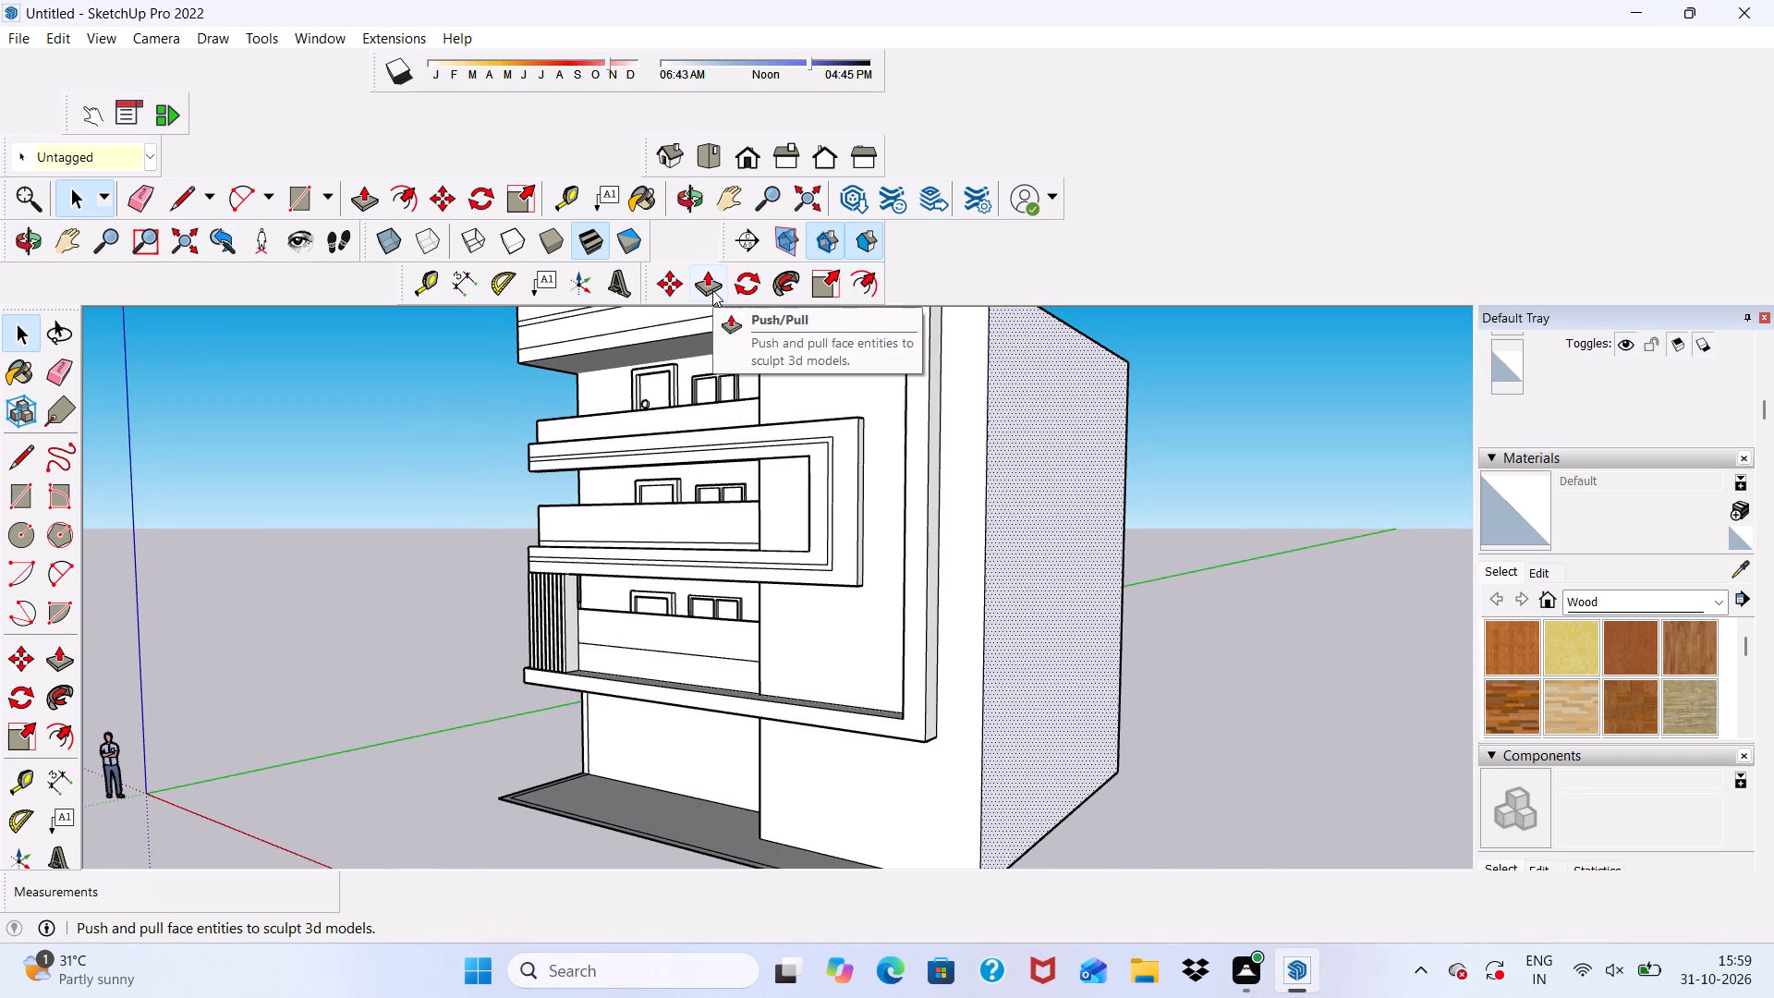
{"action": "left_click", "coordinate": [712, 289]}
{"action": "left_click", "coordinate": [1043, 644]}
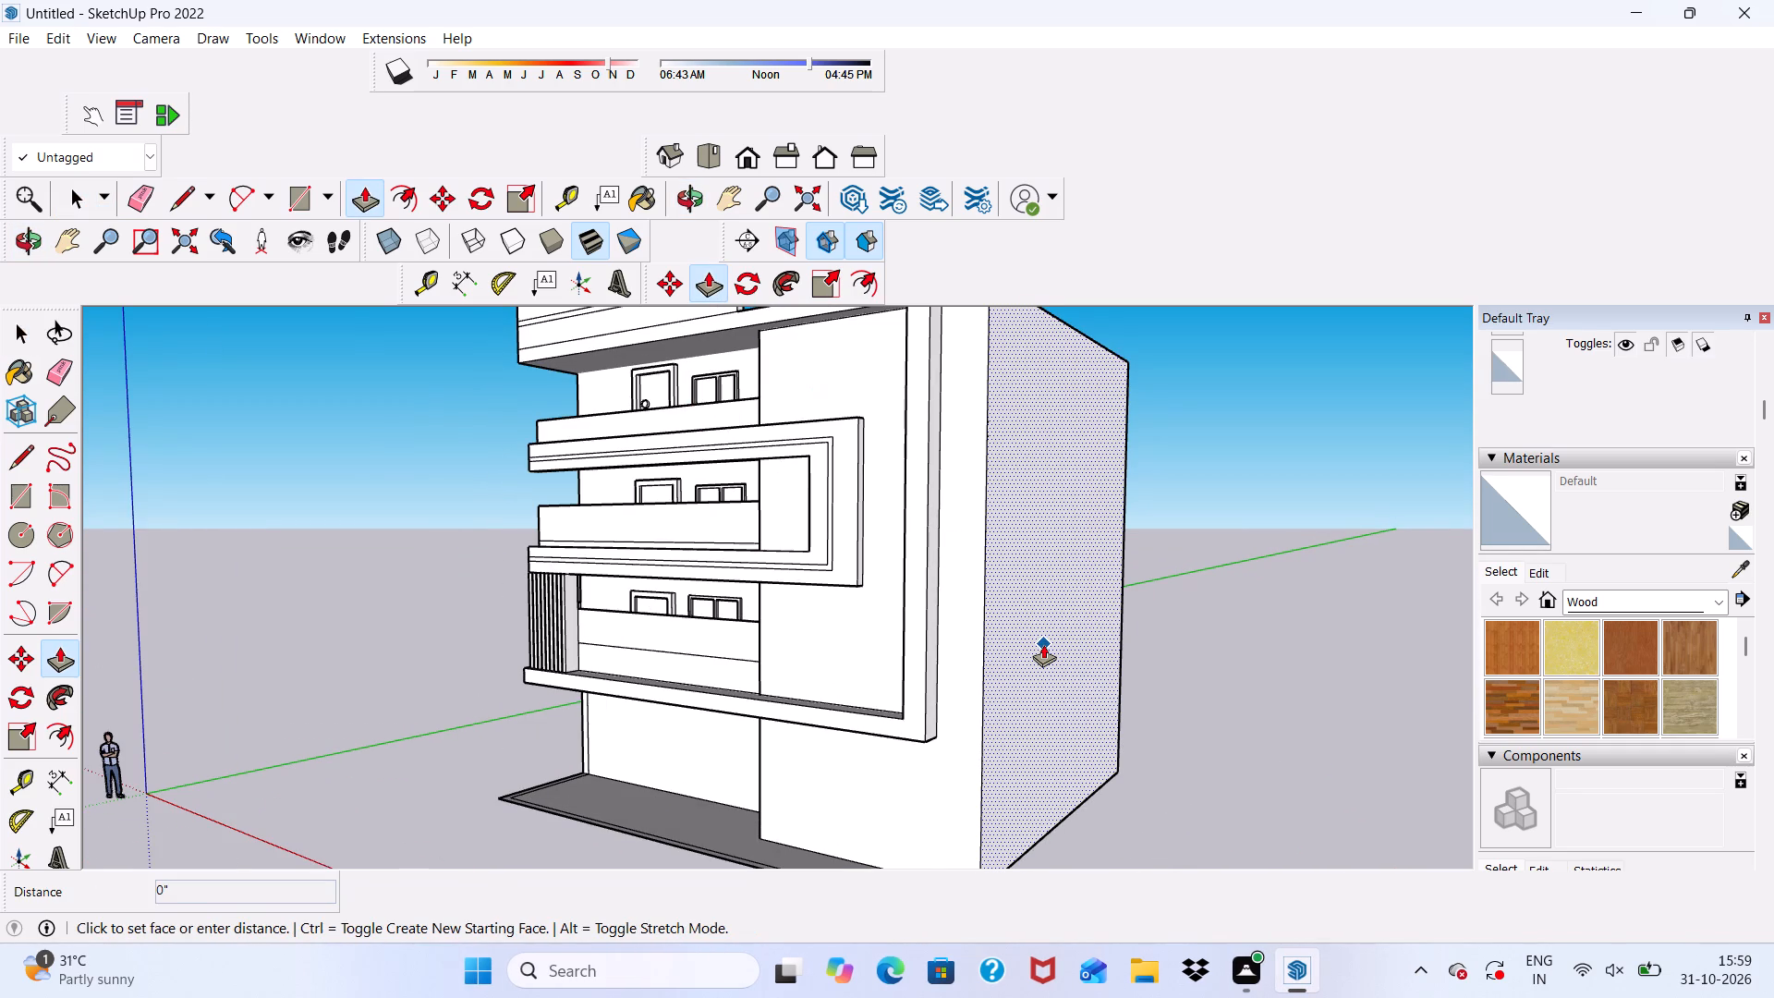
{"action": "left_click", "coordinate": [1094, 674]}
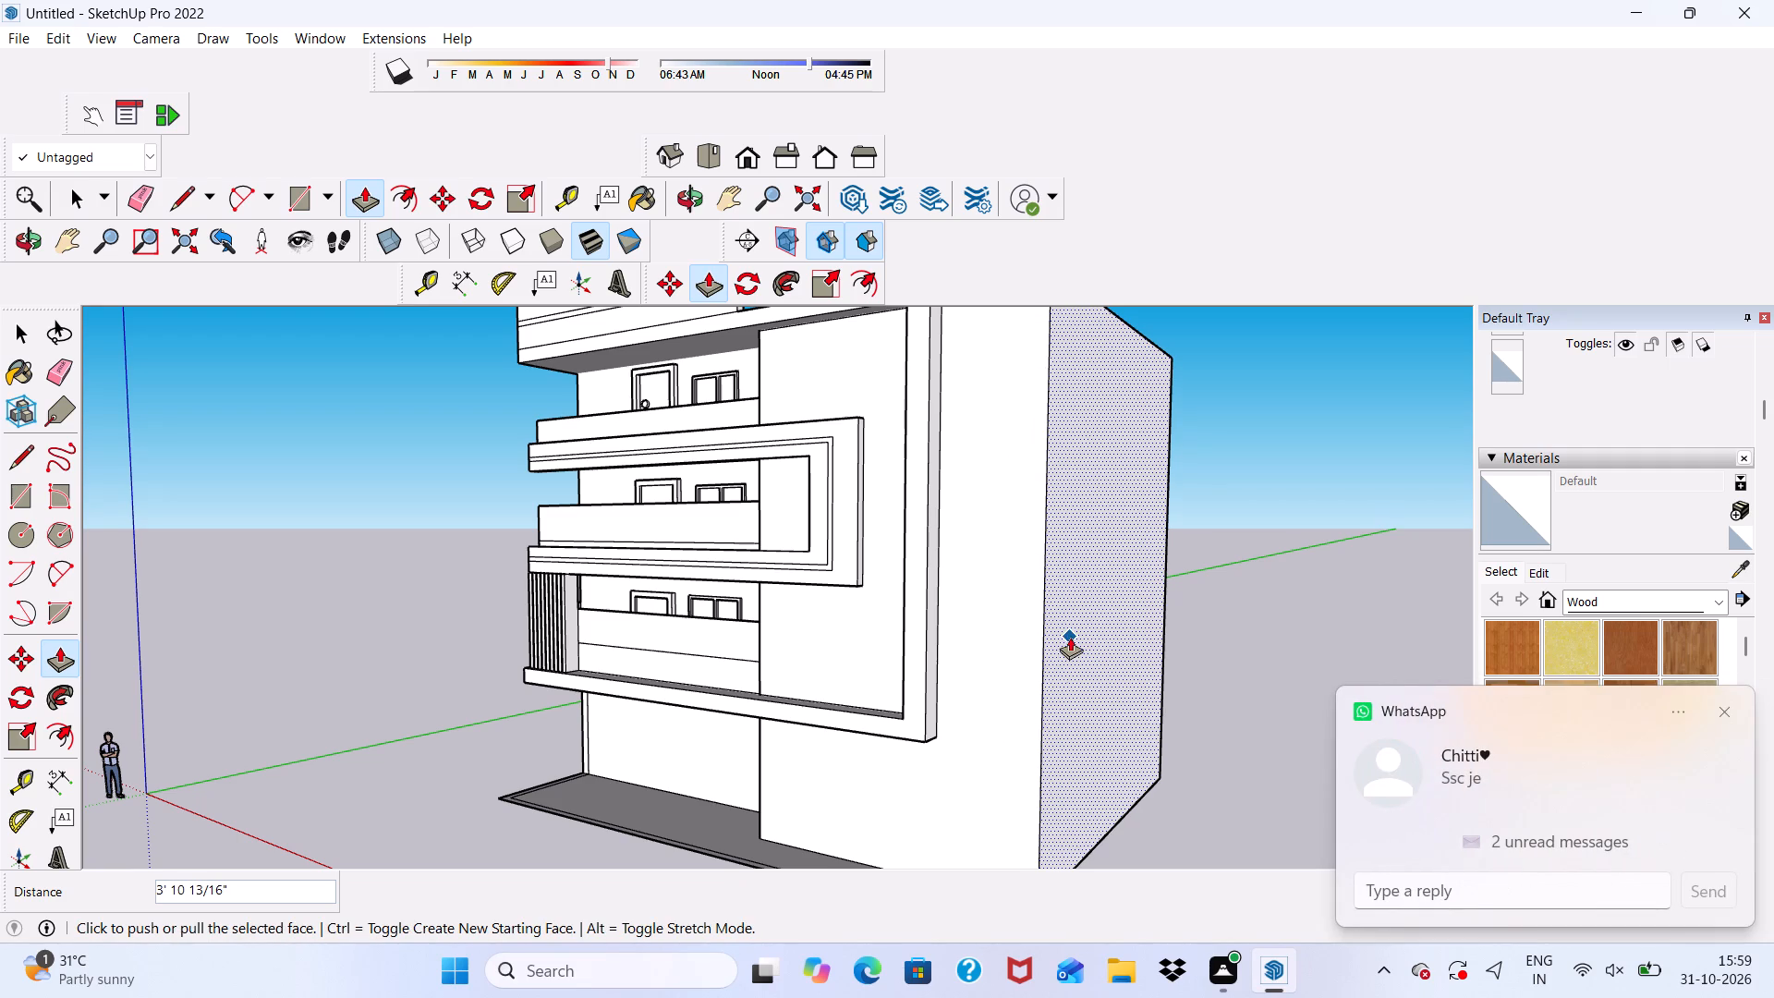
{"action": "key", "text": "space"}
{"action": "left_click", "coordinate": [1270, 622]}
{"action": "scroll", "coordinate": [1248, 606], "scroll_direction": "down", "scroll_amount": 4}
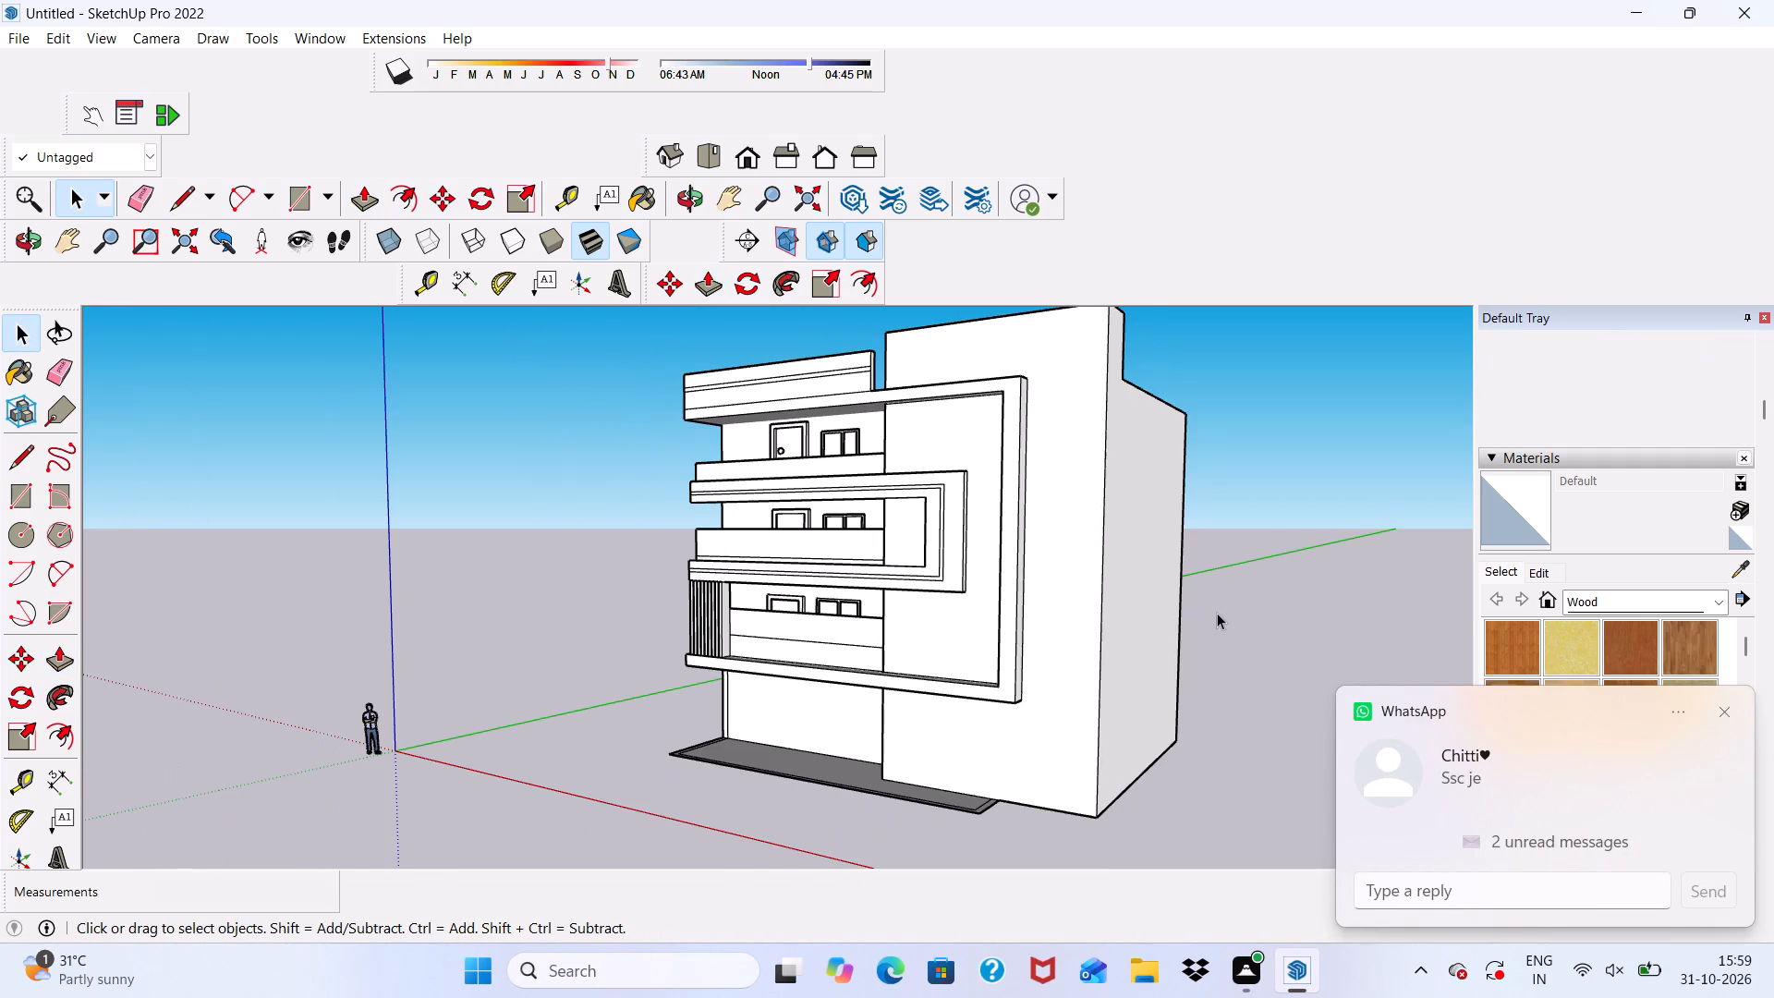
Examine the widened building and the parapet's end beside the tower from the front and from above.
{"action": "middle_click_drag", "start_coordinate": [1093, 631], "coordinate": [1277, 693]}
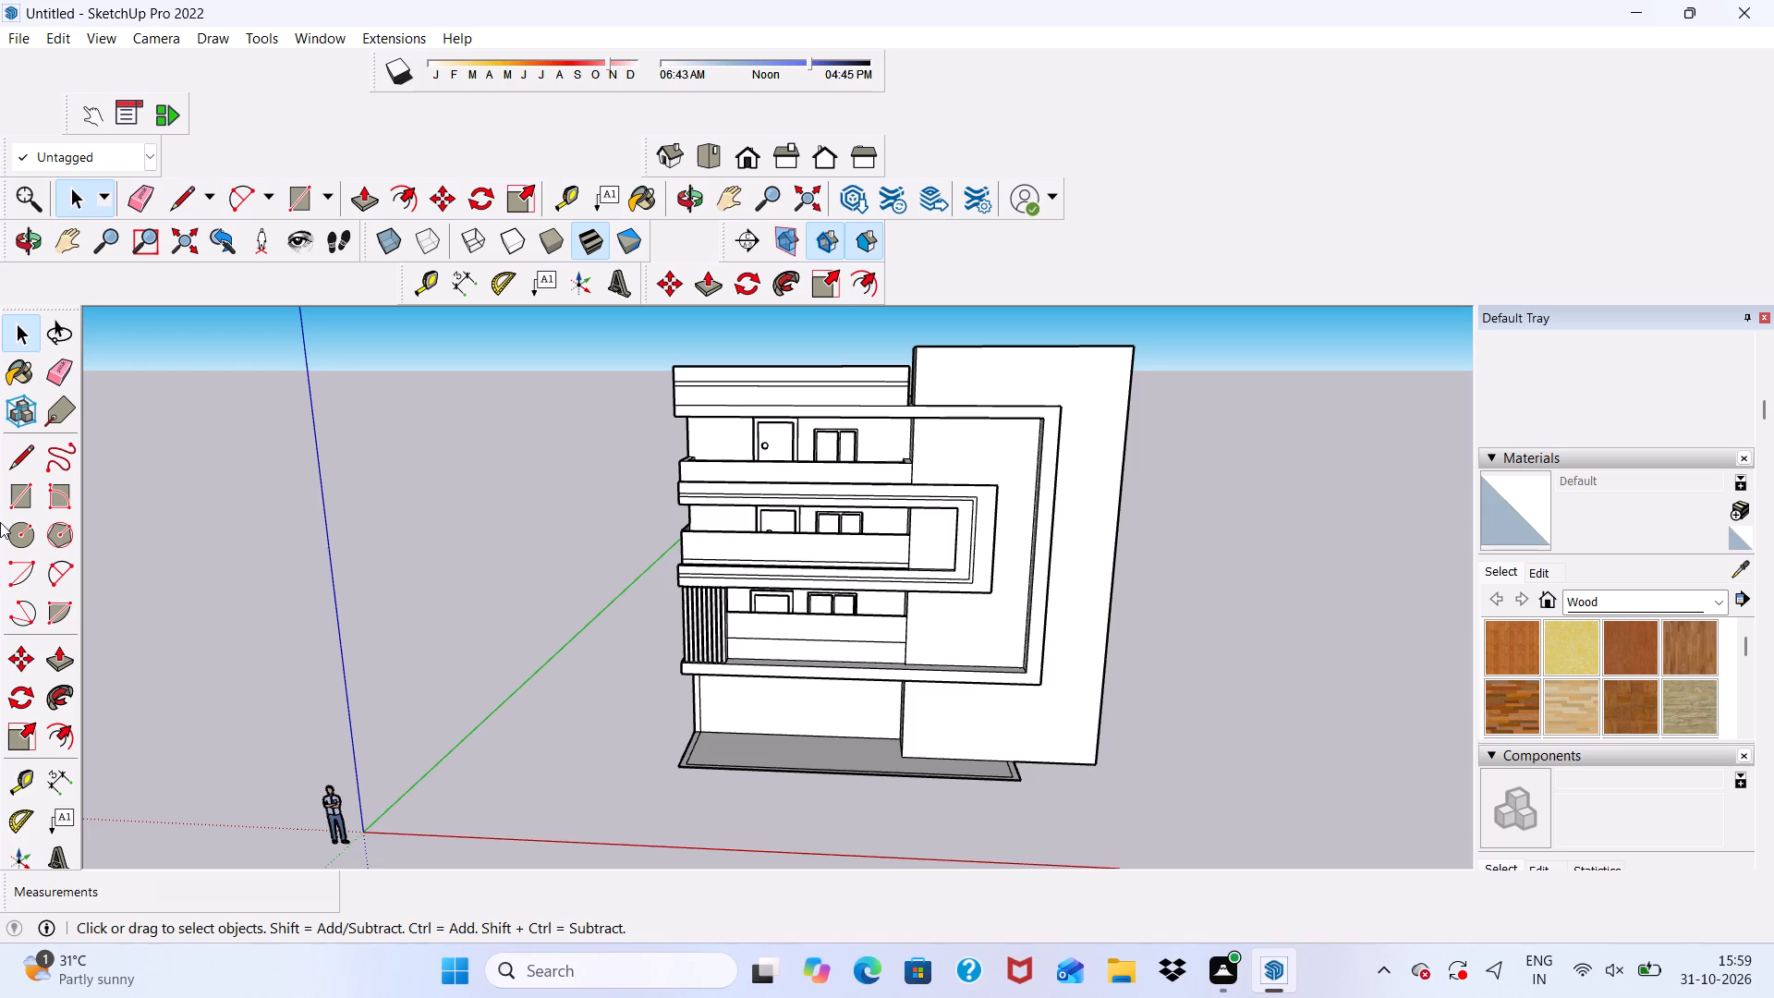
{"action": "scroll", "coordinate": [98, 590], "scroll_direction": "down", "scroll_amount": 2}
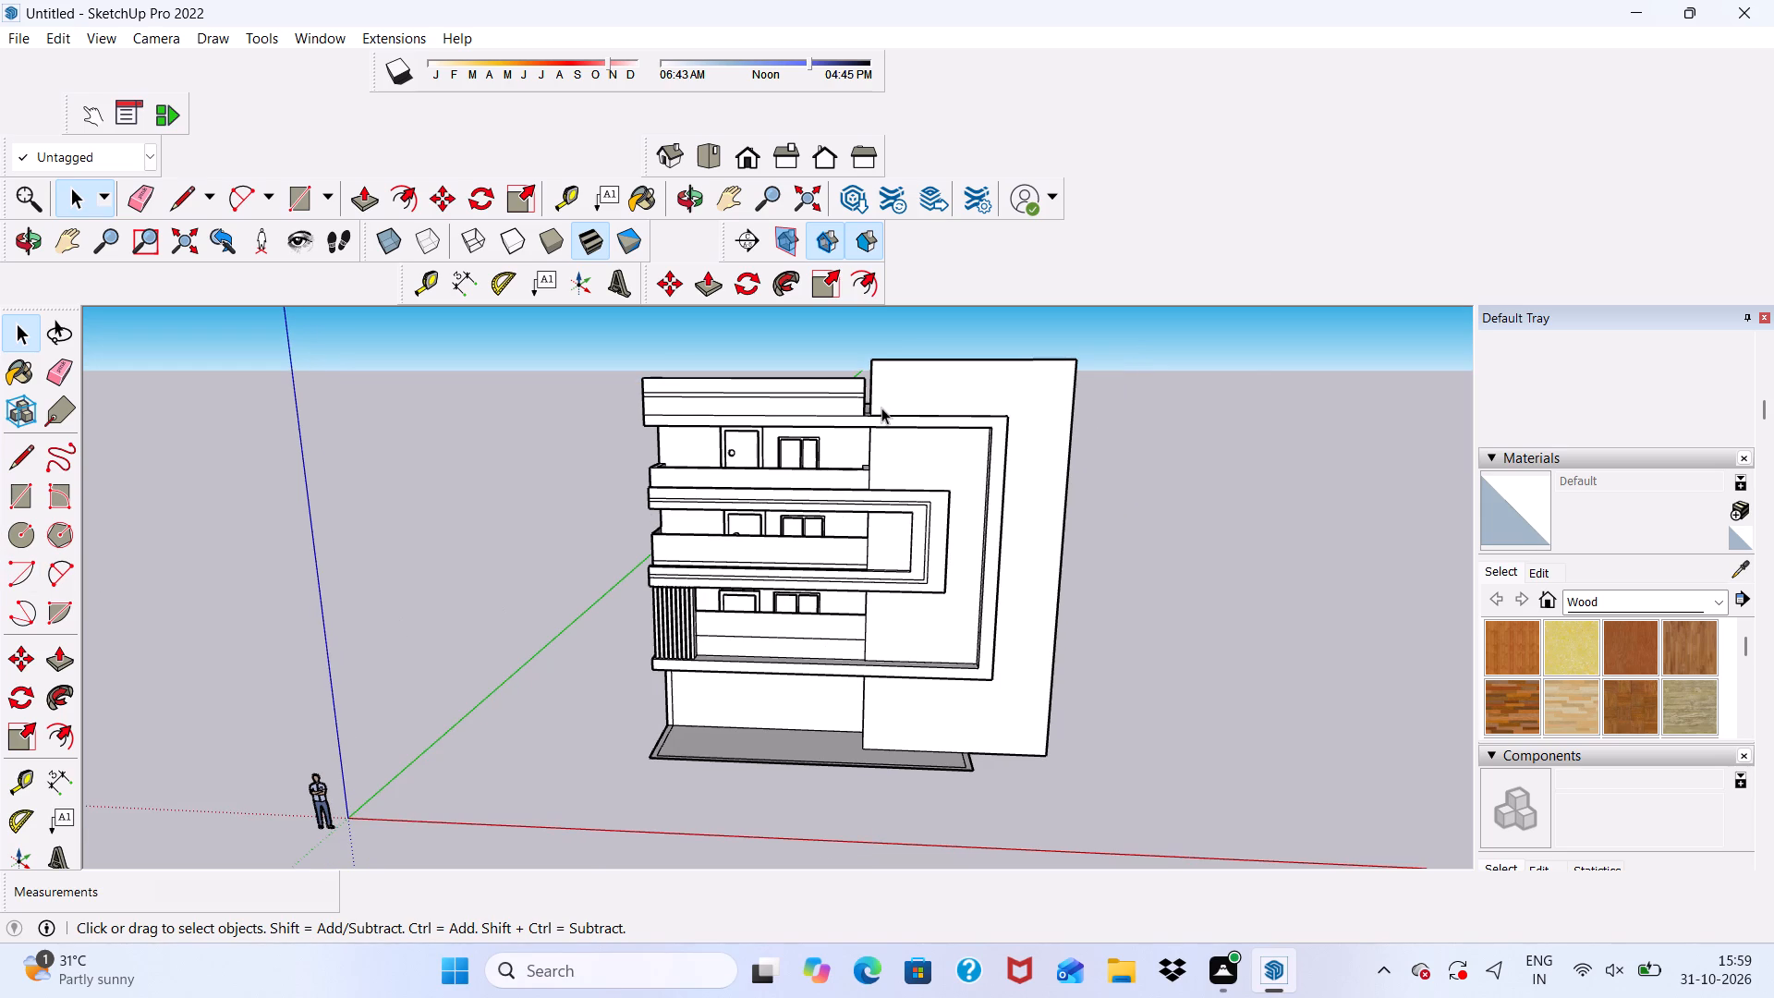
{"action": "middle_click_drag", "start_coordinate": [881, 408], "coordinate": [624, 515]}
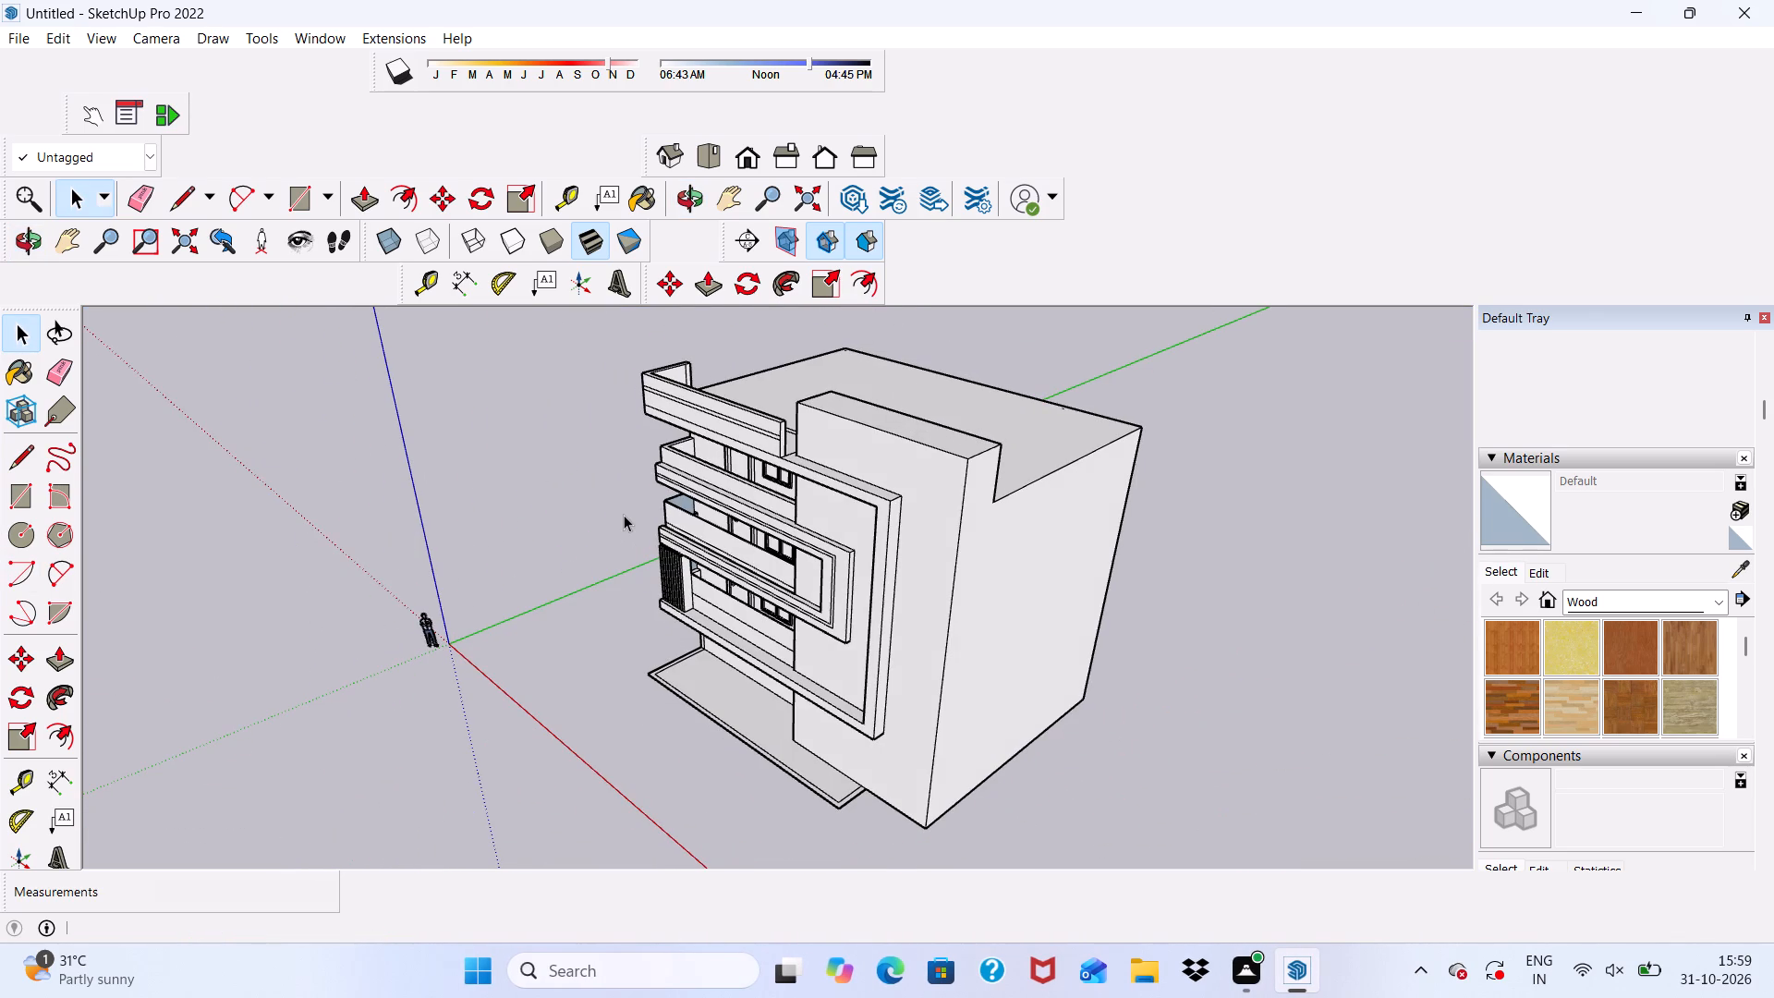
{"action": "scroll", "coordinate": [776, 441], "scroll_direction": "up", "scroll_amount": 9}
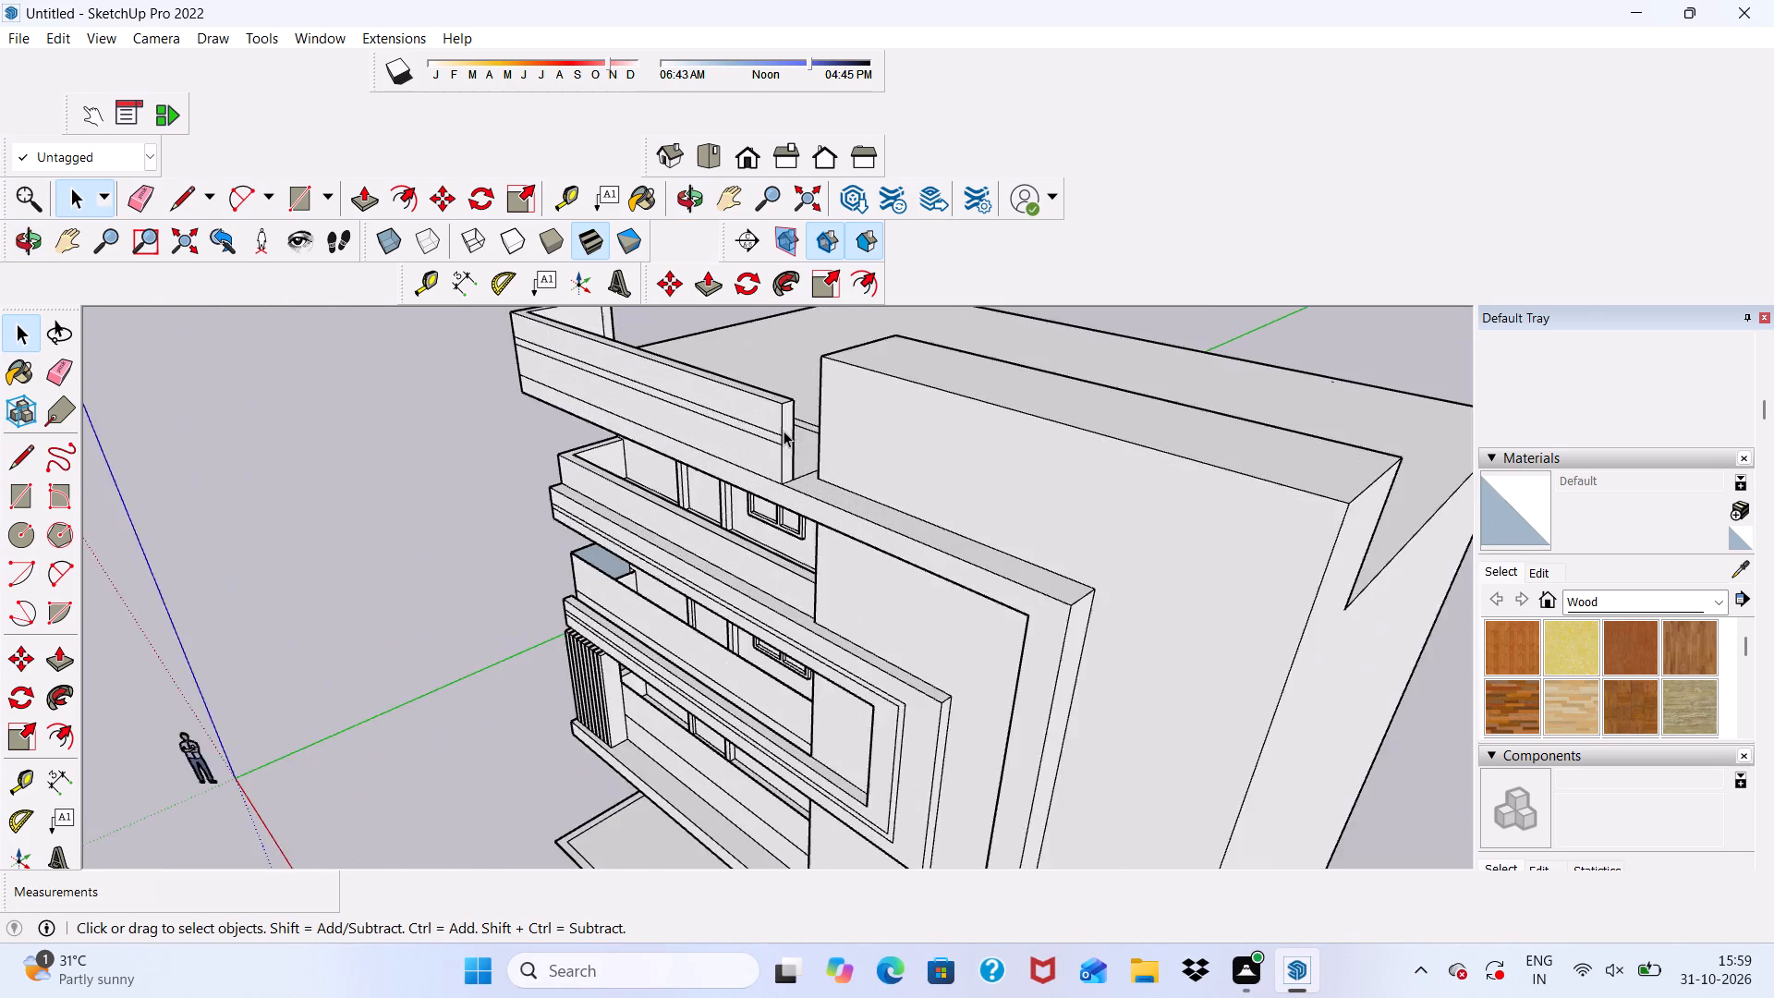
{"action": "scroll", "coordinate": [784, 431], "scroll_direction": "up", "scroll_amount": 4}
{"action": "left_click", "coordinate": [784, 431]}
{"action": "scroll", "coordinate": [828, 407], "scroll_direction": "down", "scroll_amount": 6}
{"action": "middle_click_drag", "start_coordinate": [765, 548], "coordinate": [1037, 478]}
{"action": "left_click", "coordinate": [376, 554]}
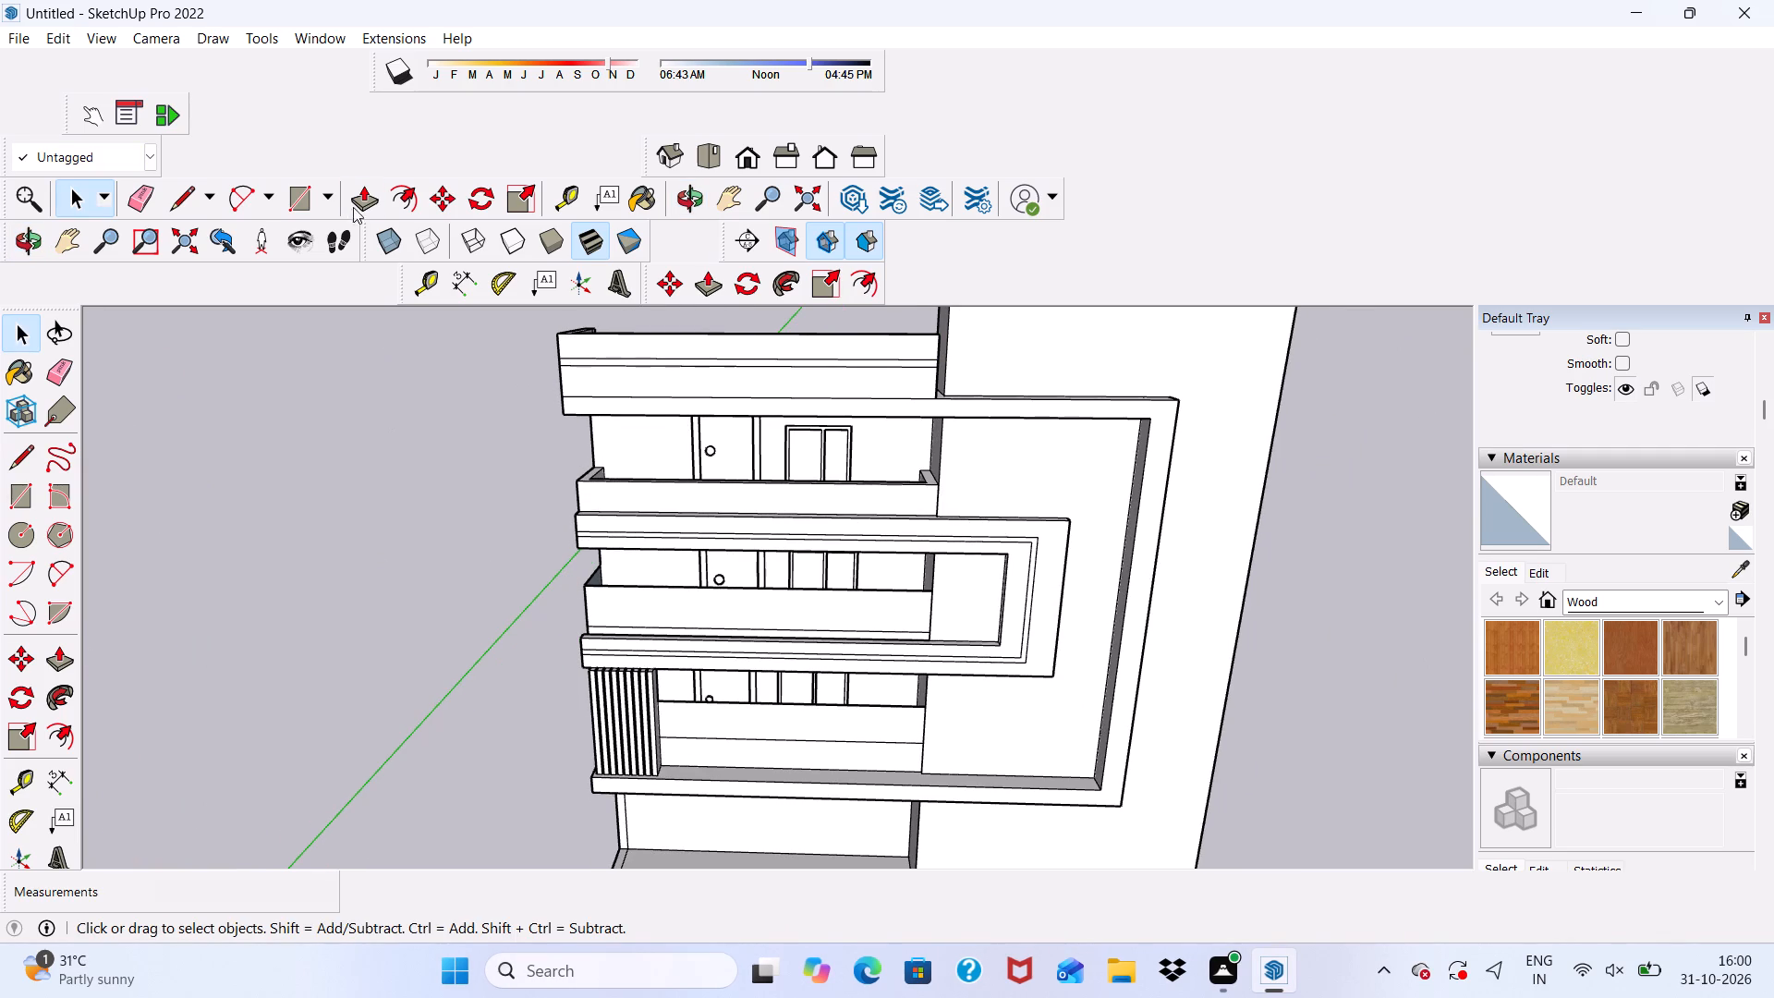
Examine the whole facade, including the bands, balconies and tower, from several angles and distances.
{"action": "scroll", "coordinate": [298, 220], "scroll_direction": "down", "scroll_amount": 3}
{"action": "scroll", "coordinate": [33, 490], "scroll_direction": "down", "scroll_amount": 5}
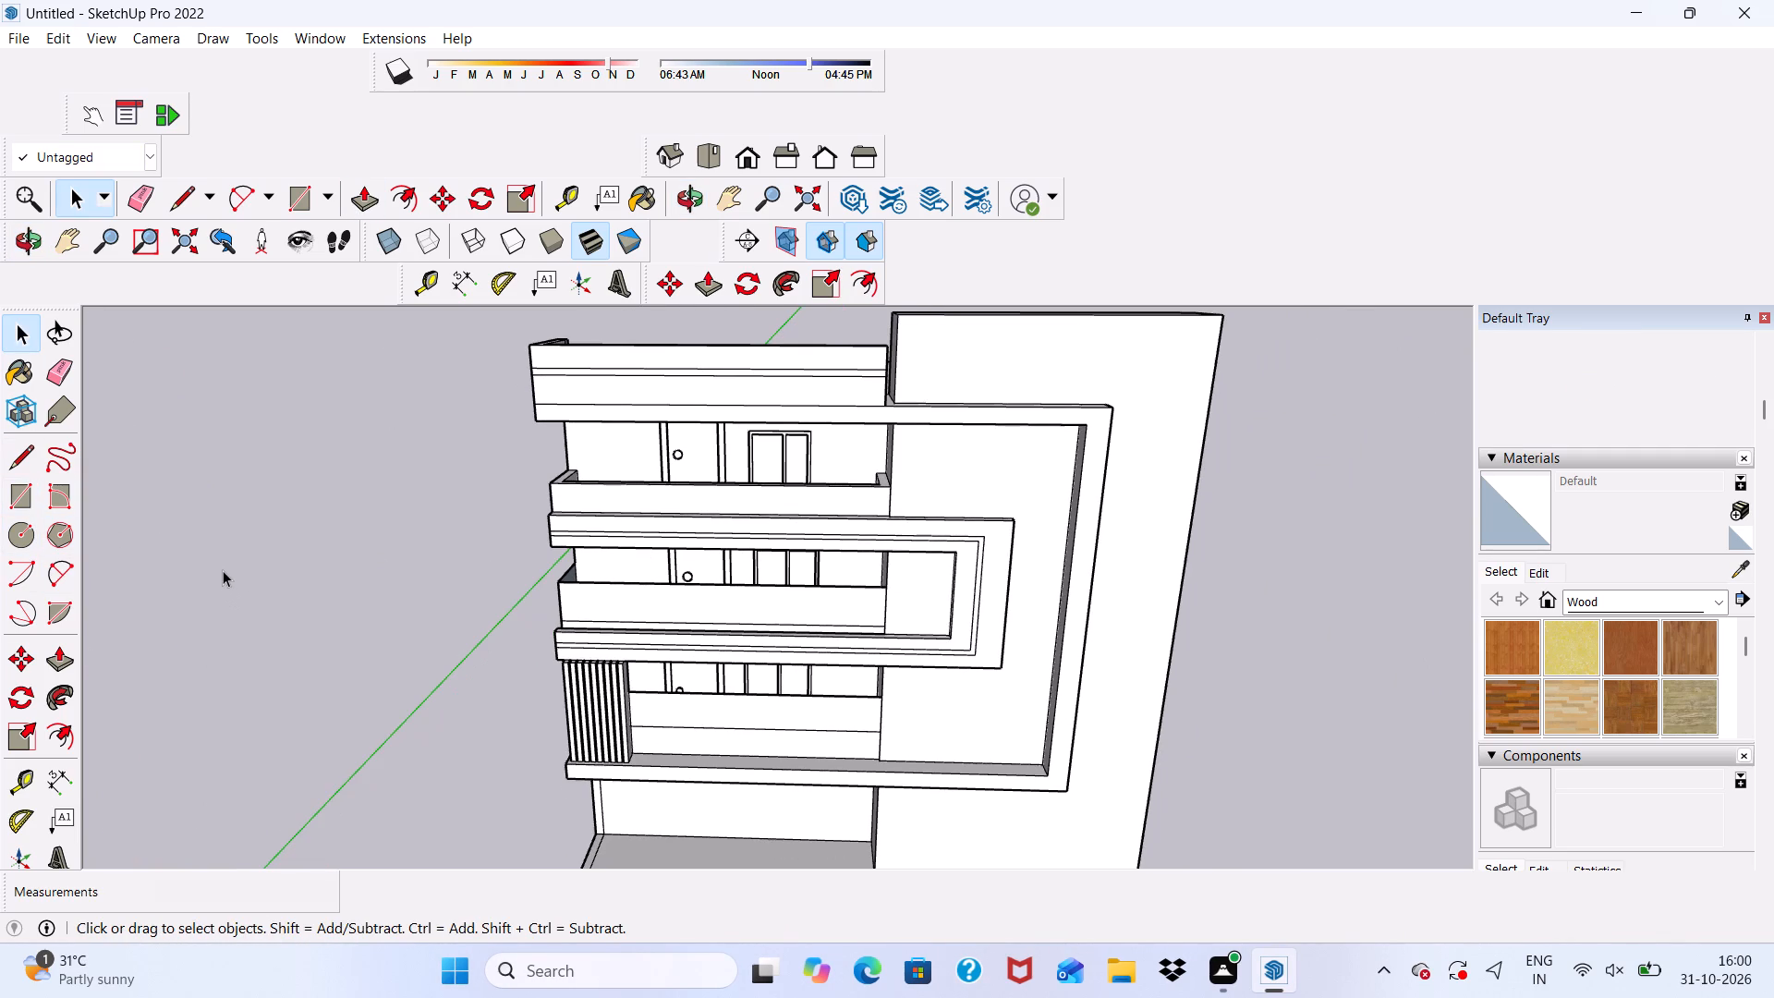
{"action": "middle_click_drag", "start_coordinate": [905, 520], "coordinate": [833, 542]}
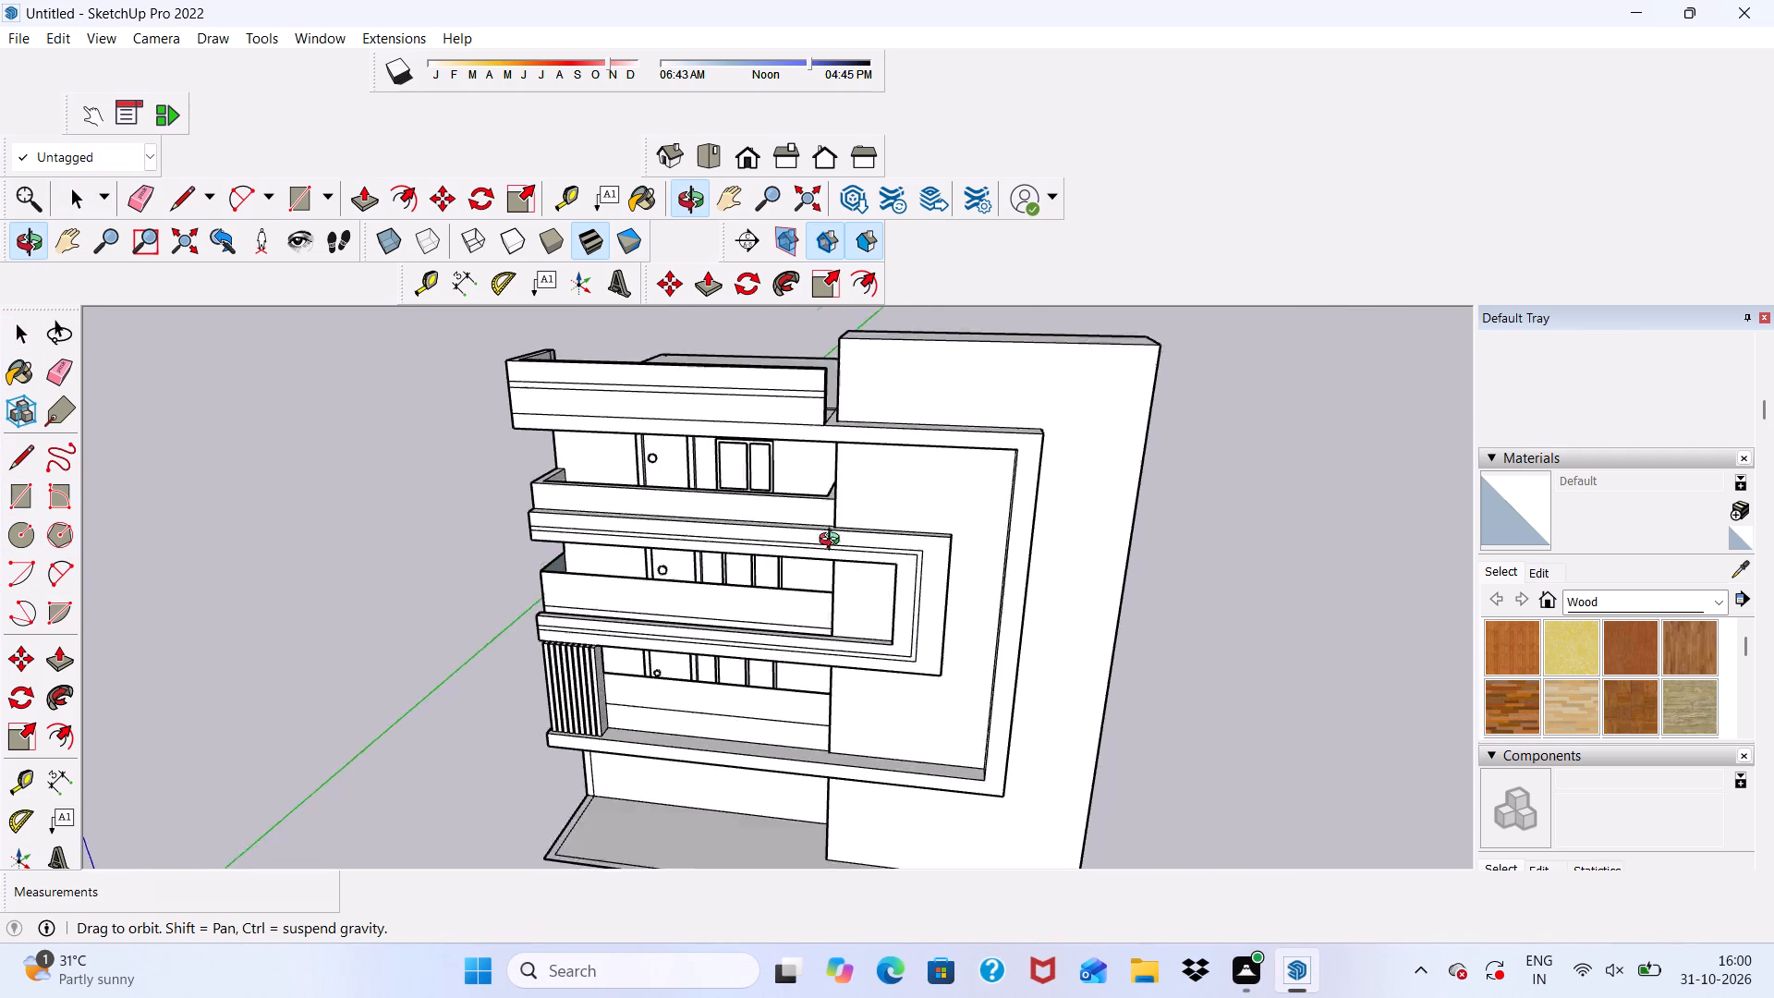
{"action": "middle_click_drag", "start_coordinate": [833, 542], "coordinate": [735, 550]}
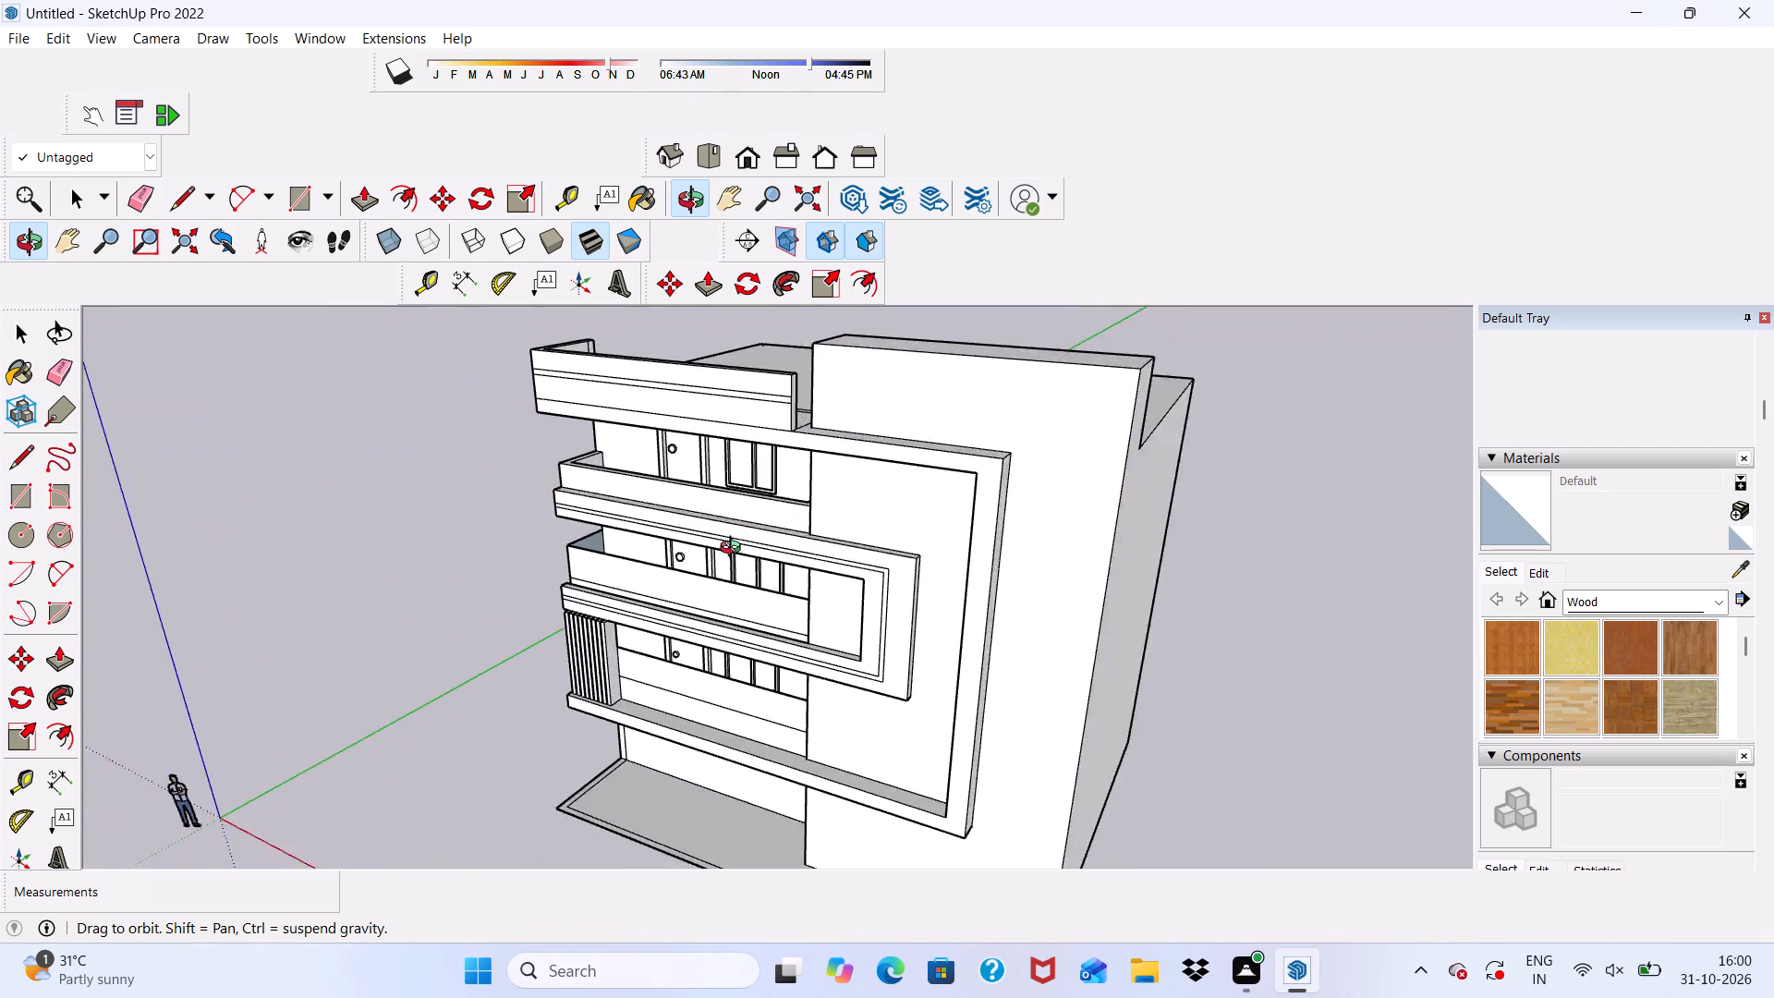
{"action": "middle_click_drag", "start_coordinate": [735, 550], "coordinate": [864, 518]}
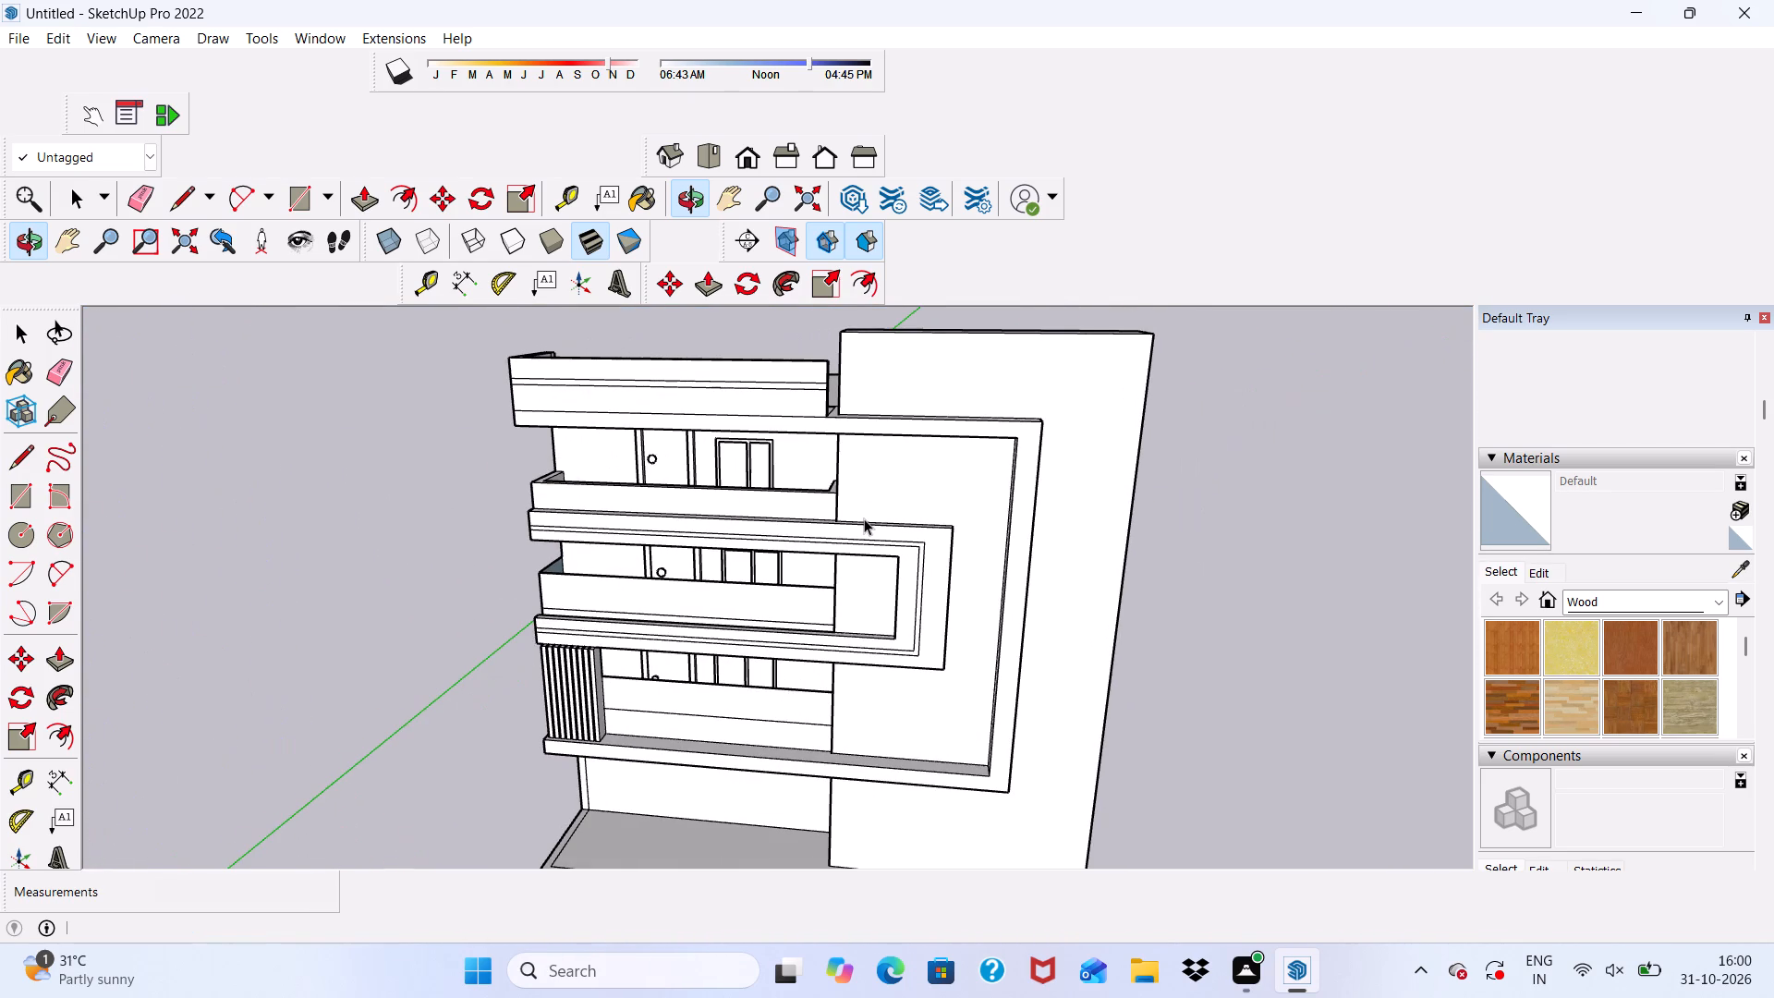
{"action": "scroll", "coordinate": [892, 427], "scroll_direction": "up", "scroll_amount": 1}
{"action": "scroll", "coordinate": [884, 395], "scroll_direction": "down", "scroll_amount": 4}
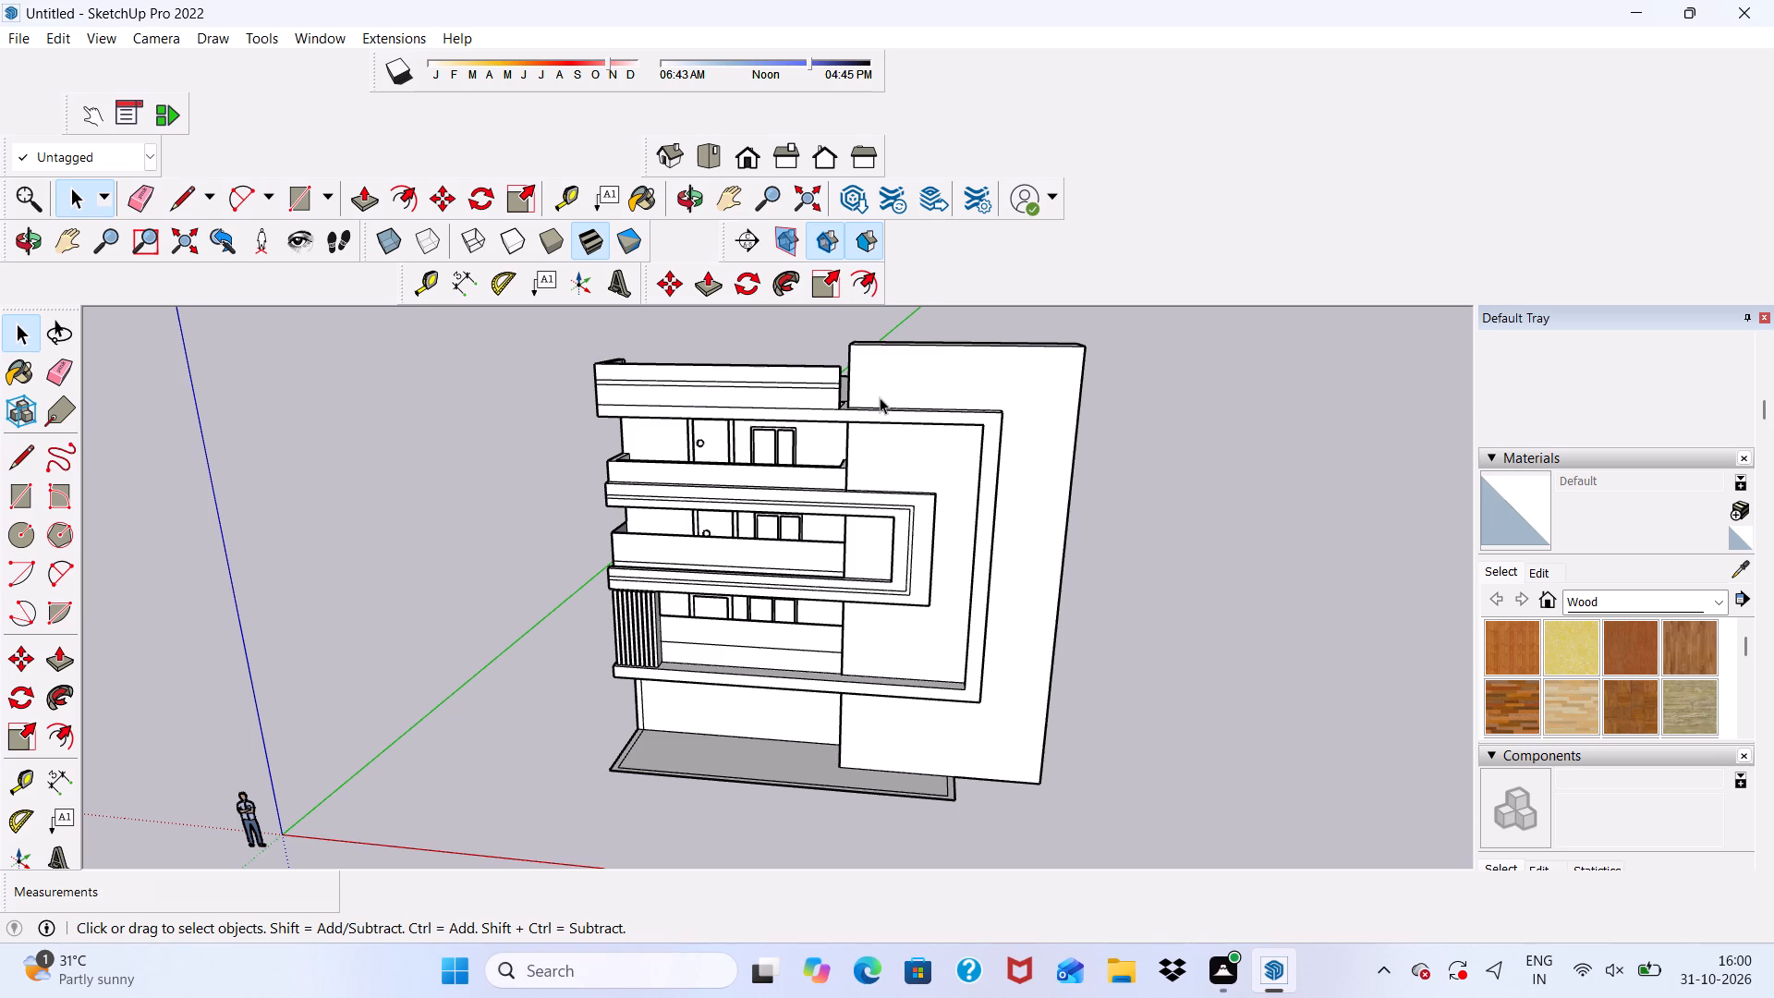
{"action": "scroll", "coordinate": [864, 517], "scroll_direction": "down", "scroll_amount": 1}
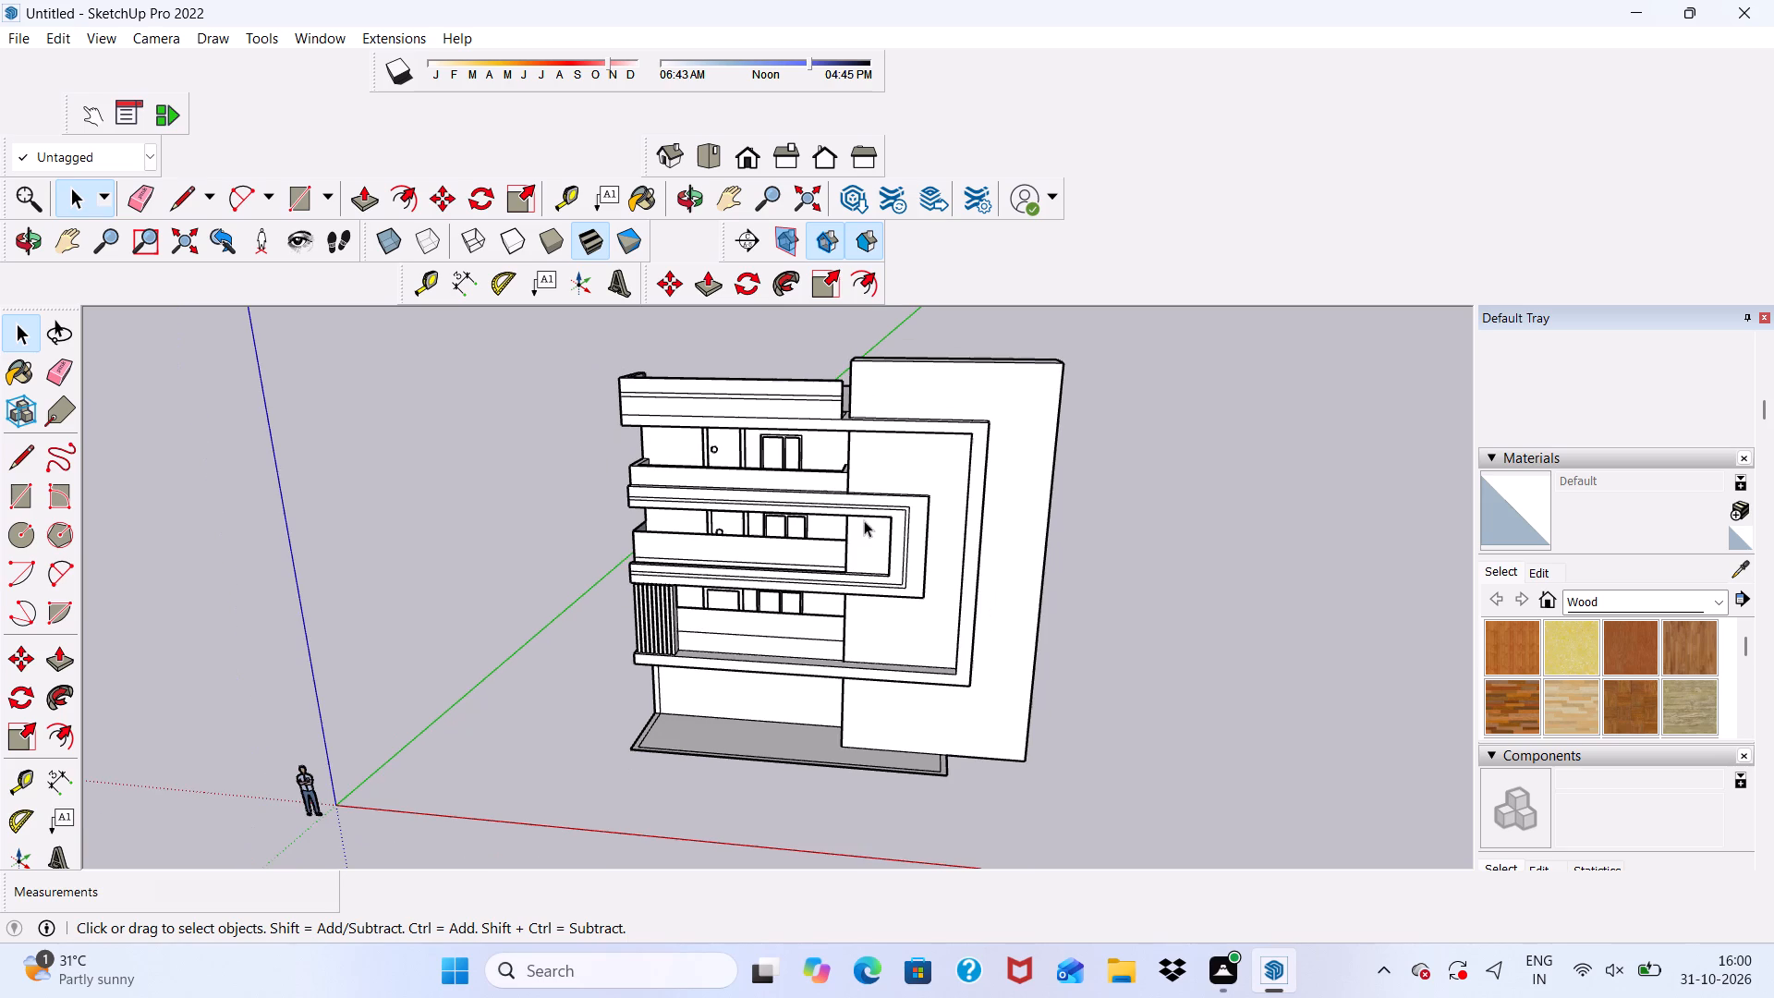
{"action": "middle_click_drag", "start_coordinate": [863, 528], "coordinate": [825, 470]}
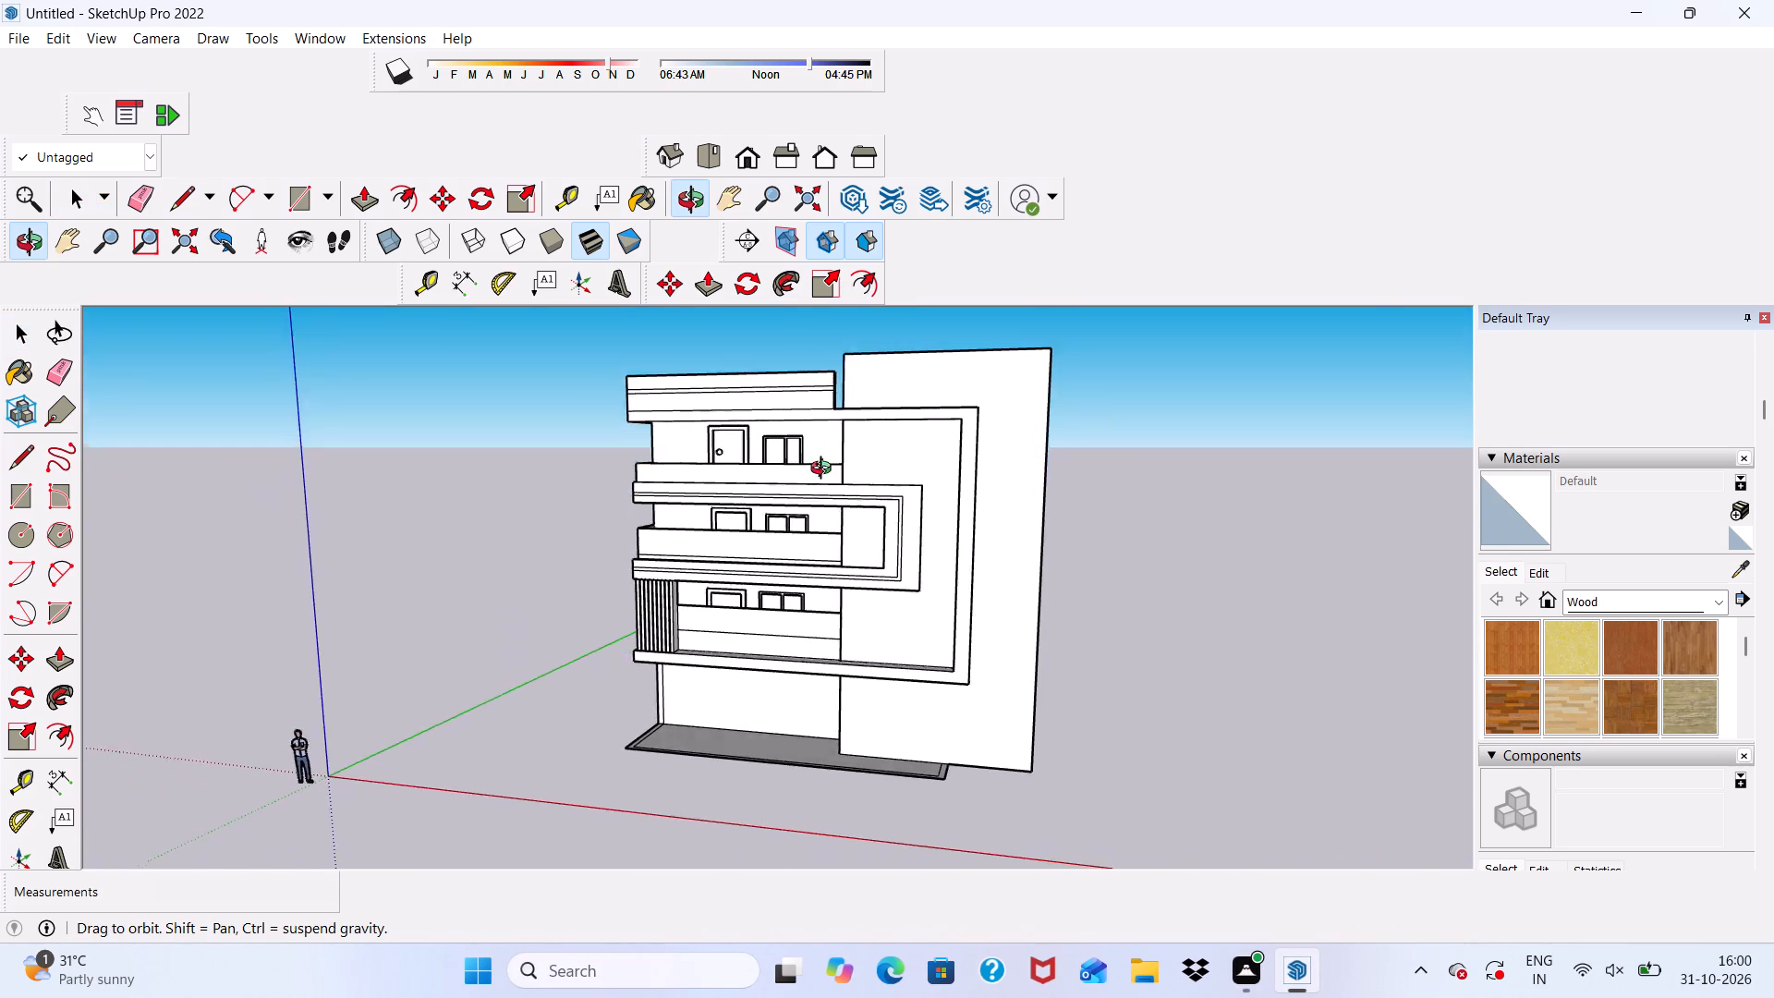
{"action": "middle_click_drag", "start_coordinate": [825, 470], "coordinate": [769, 588]}
{"action": "scroll", "coordinate": [769, 588], "scroll_direction": "down", "scroll_amount": 2}
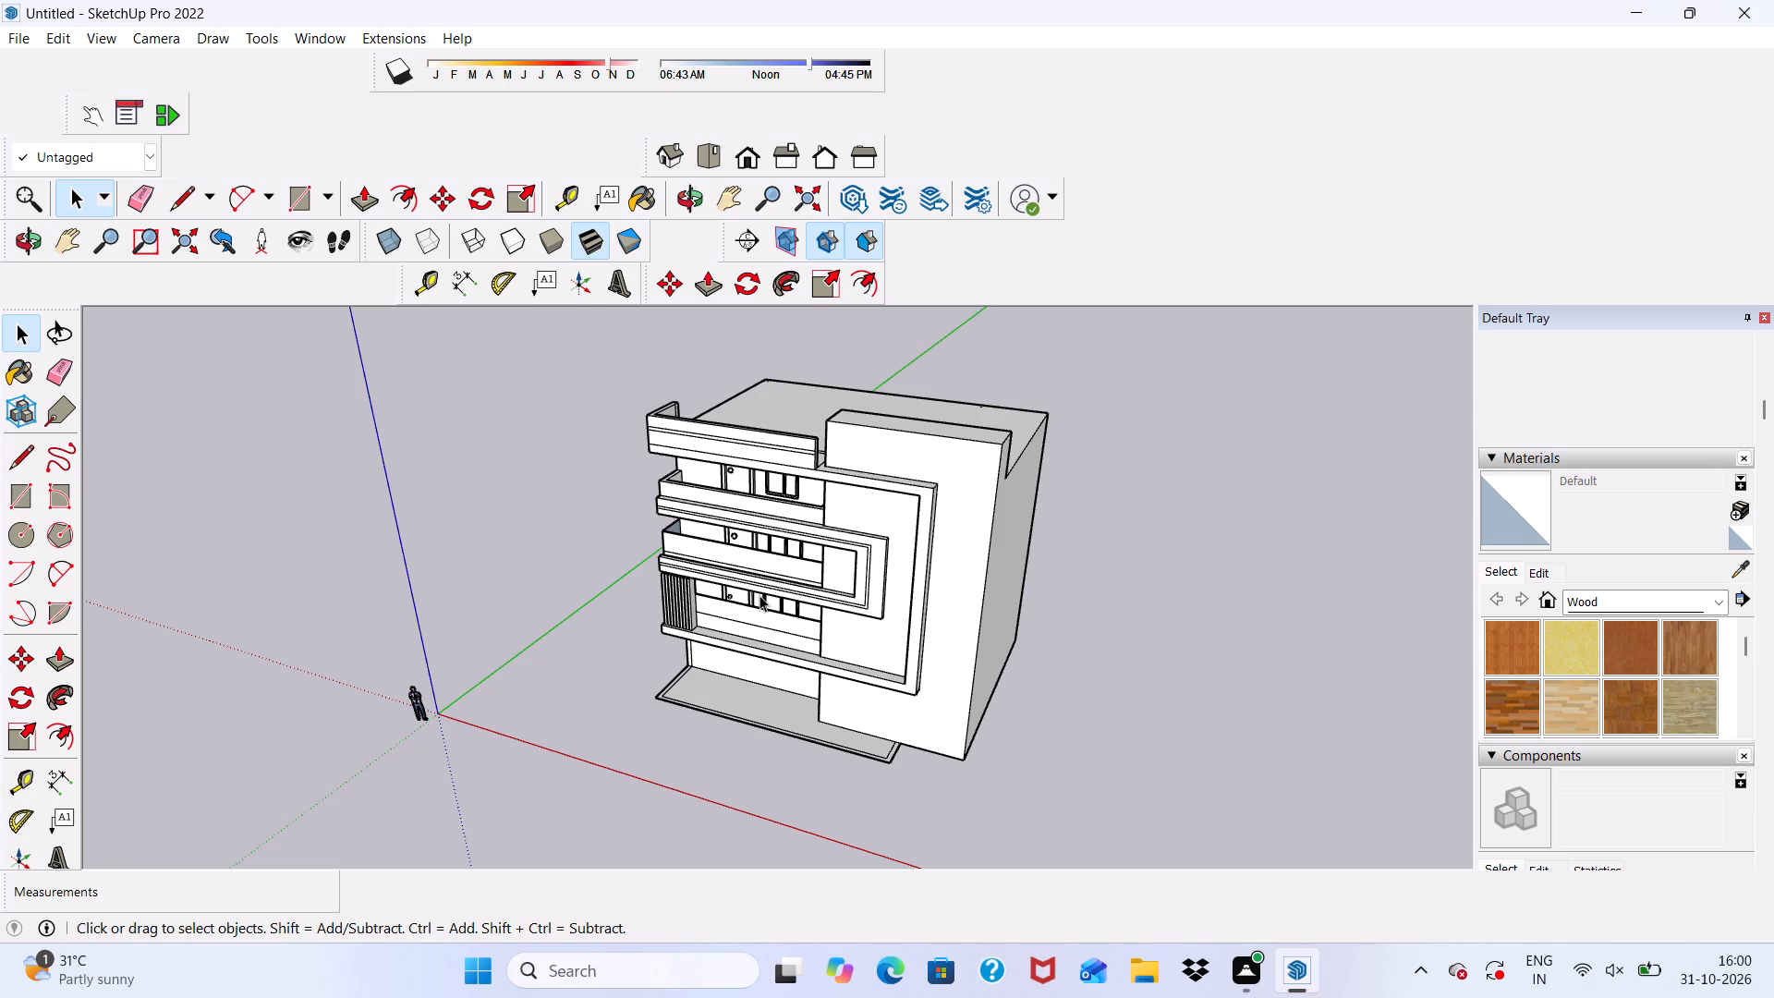
{"action": "scroll", "coordinate": [615, 669], "scroll_direction": "down", "scroll_amount": 2}
{"action": "middle_click_drag", "start_coordinate": [766, 651], "coordinate": [817, 485]}
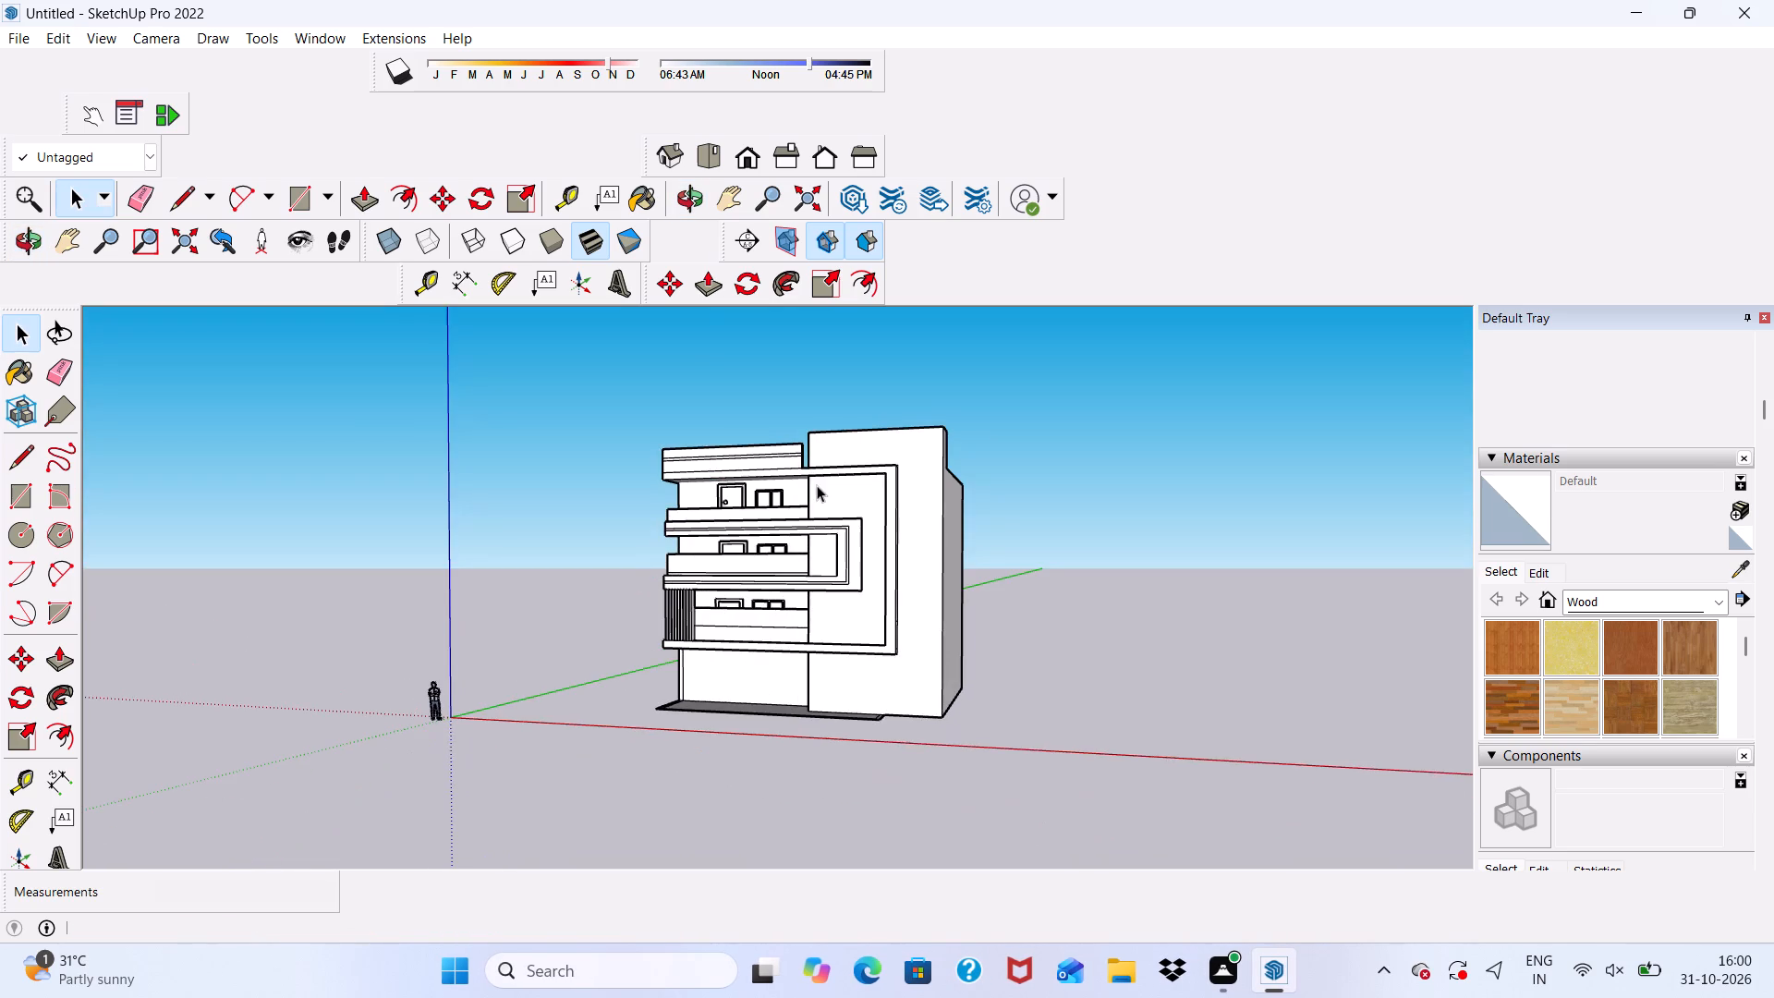
{"action": "scroll", "coordinate": [817, 485], "scroll_direction": "up", "scroll_amount": 1}
{"action": "scroll", "coordinate": [890, 566], "scroll_direction": "up", "scroll_amount": 3}
{"action": "middle_click_drag", "start_coordinate": [897, 548], "coordinate": [896, 579]}
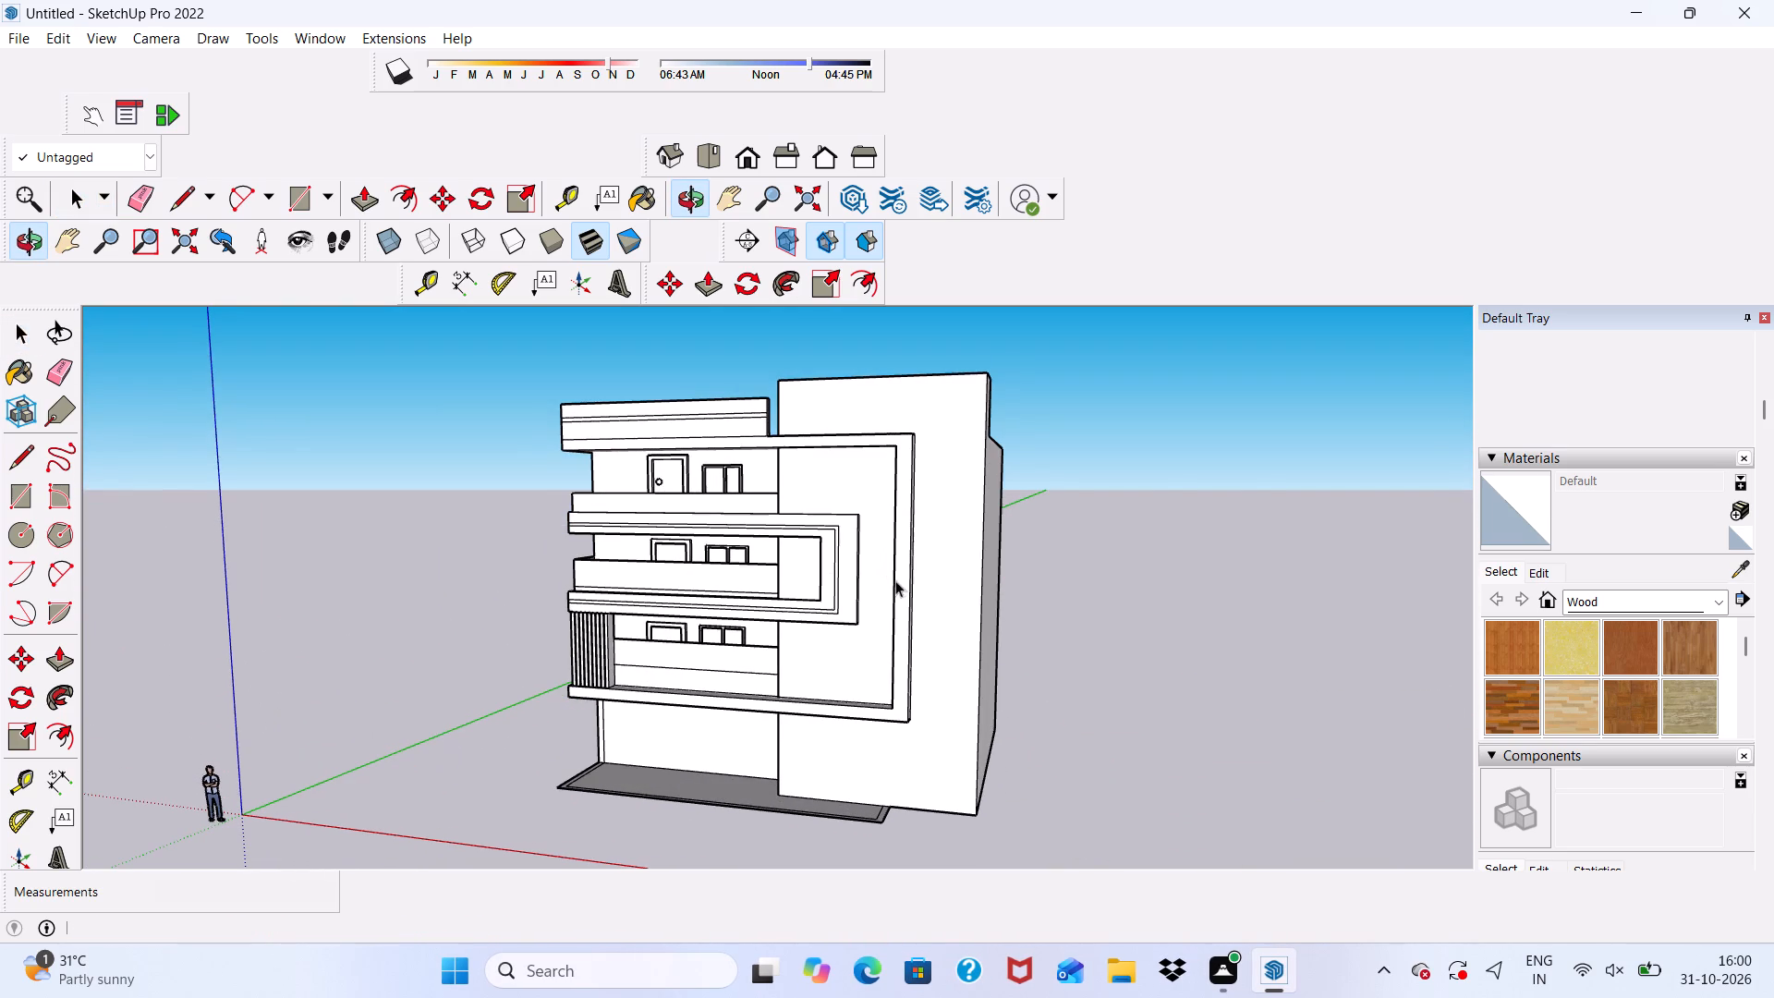
{"action": "scroll", "coordinate": [881, 583], "scroll_direction": "down", "scroll_amount": 4}
{"action": "middle_click_drag", "start_coordinate": [875, 602], "coordinate": [1031, 615]}
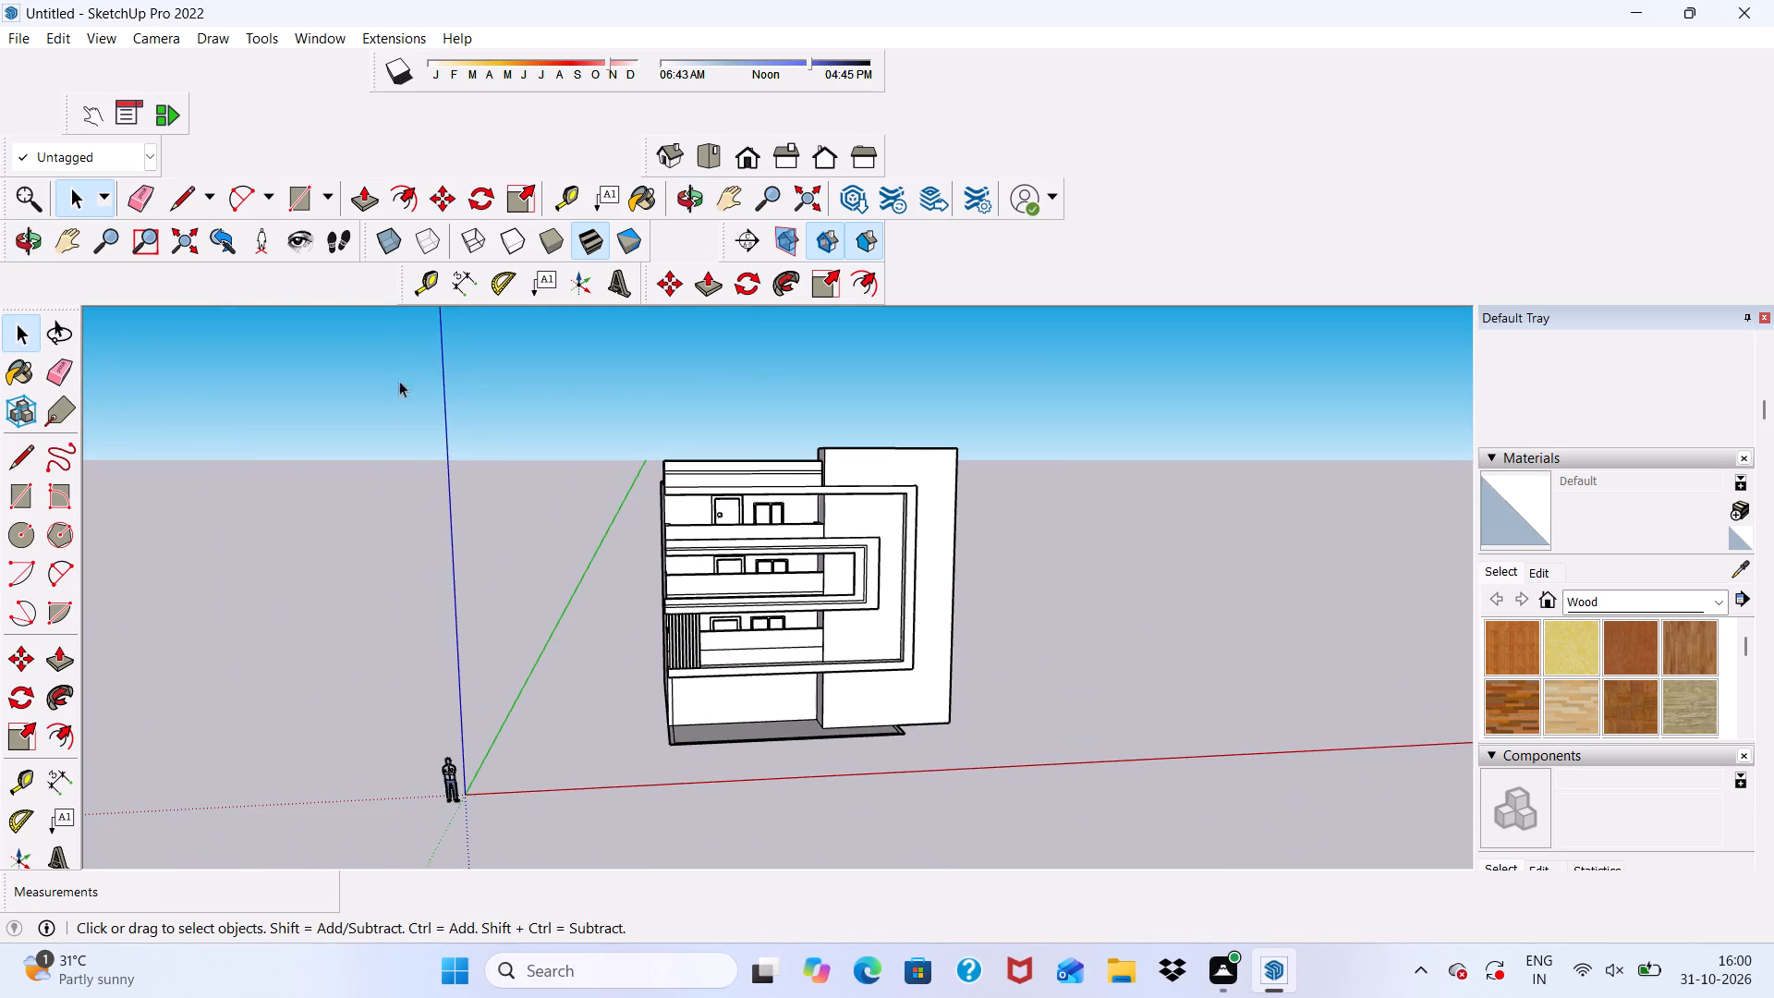
Draw a horizontal rectangle across the full width of the tower's front face, above the outermost band.
{"action": "left_click", "coordinate": [310, 208]}
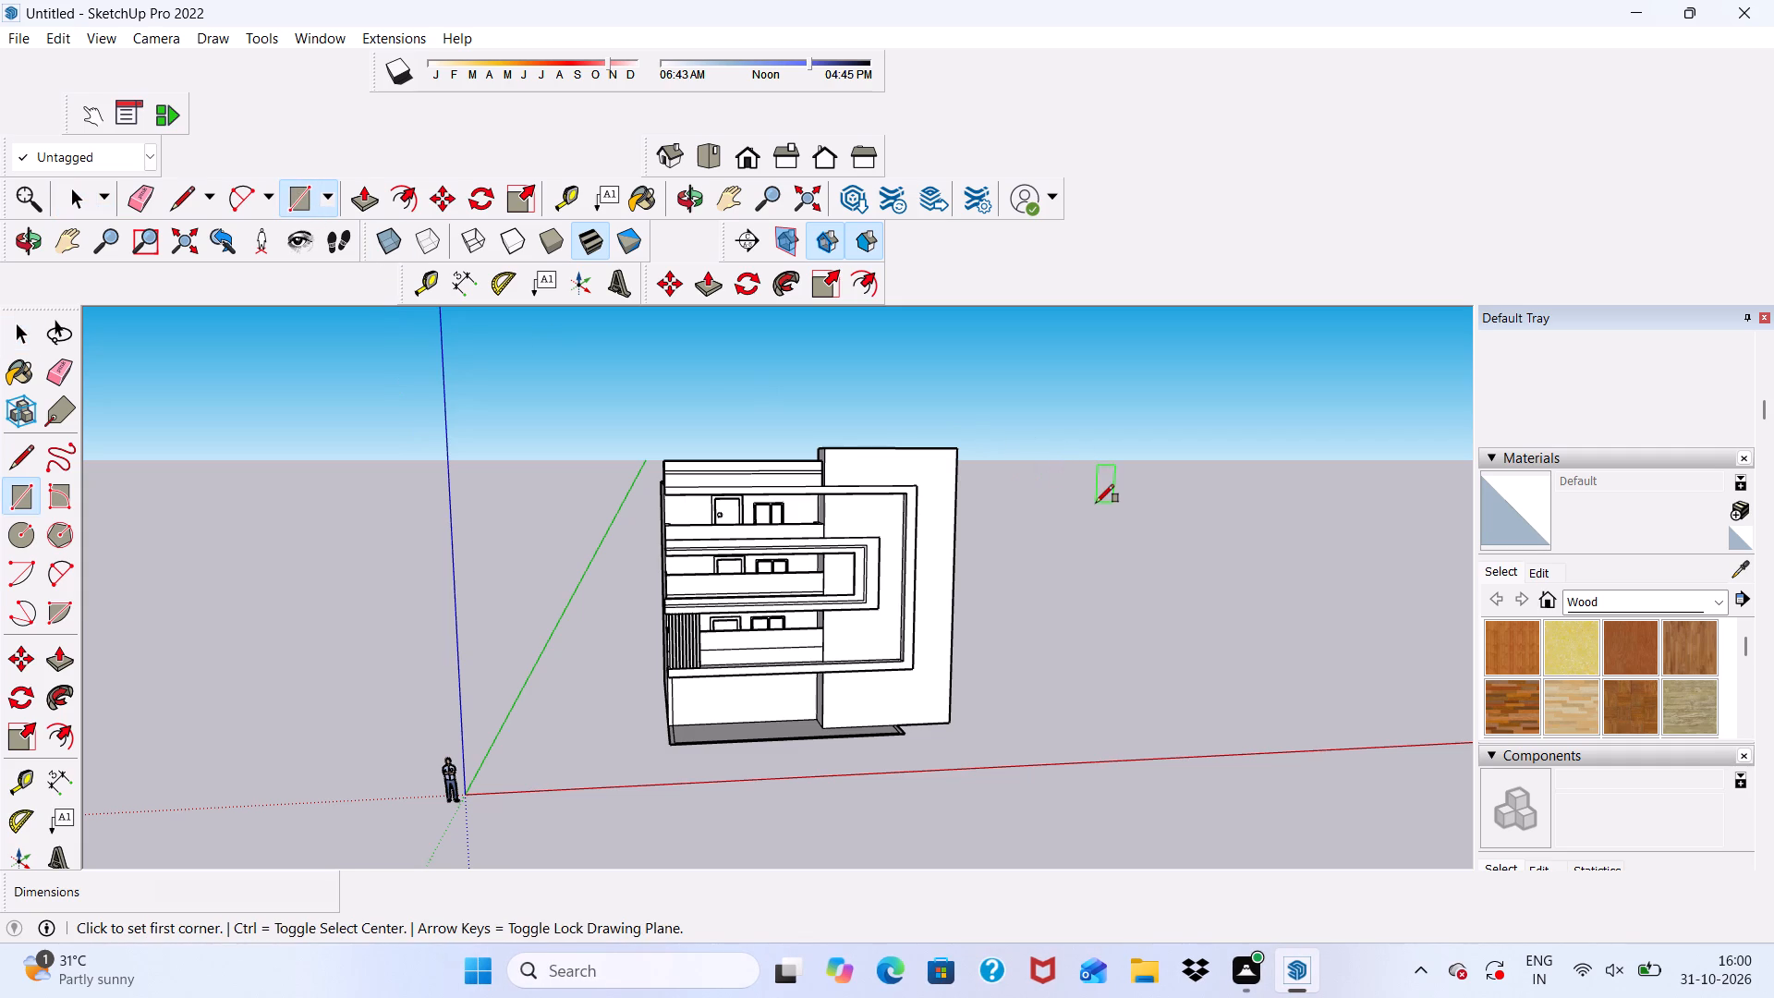
{"action": "scroll", "coordinate": [1098, 518], "scroll_direction": "up", "scroll_amount": 2}
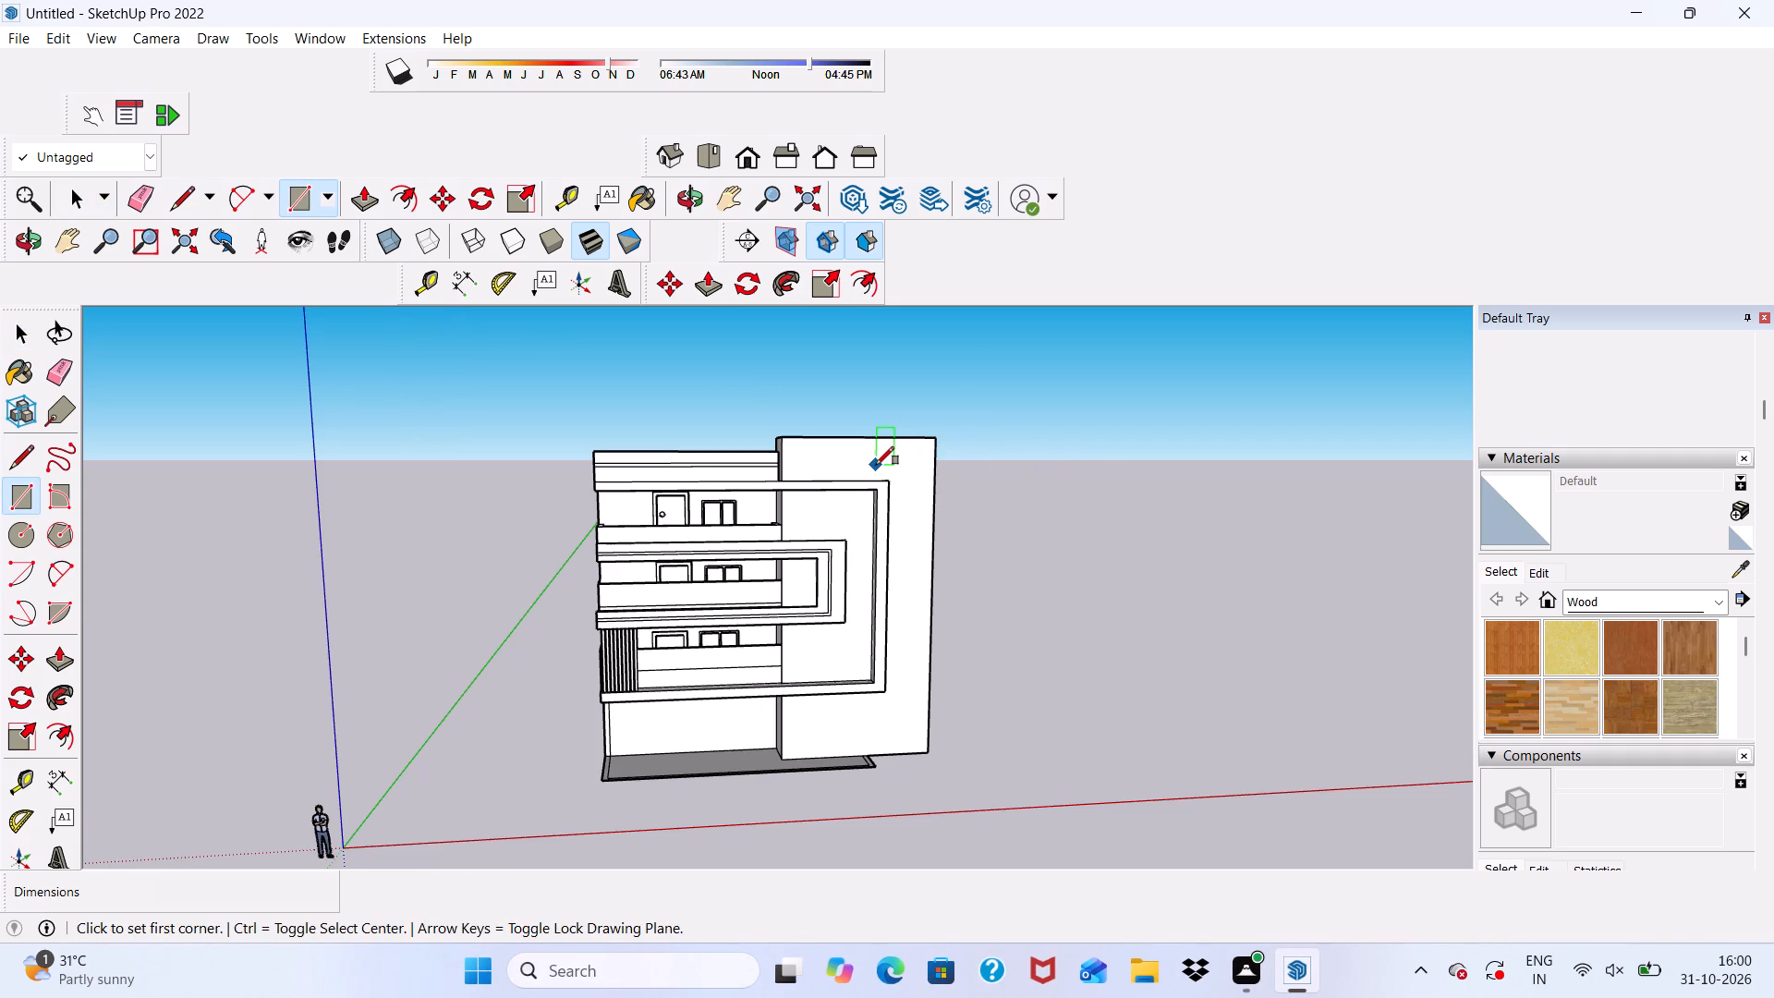
{"action": "scroll", "coordinate": [863, 433], "scroll_direction": "up", "scroll_amount": 3}
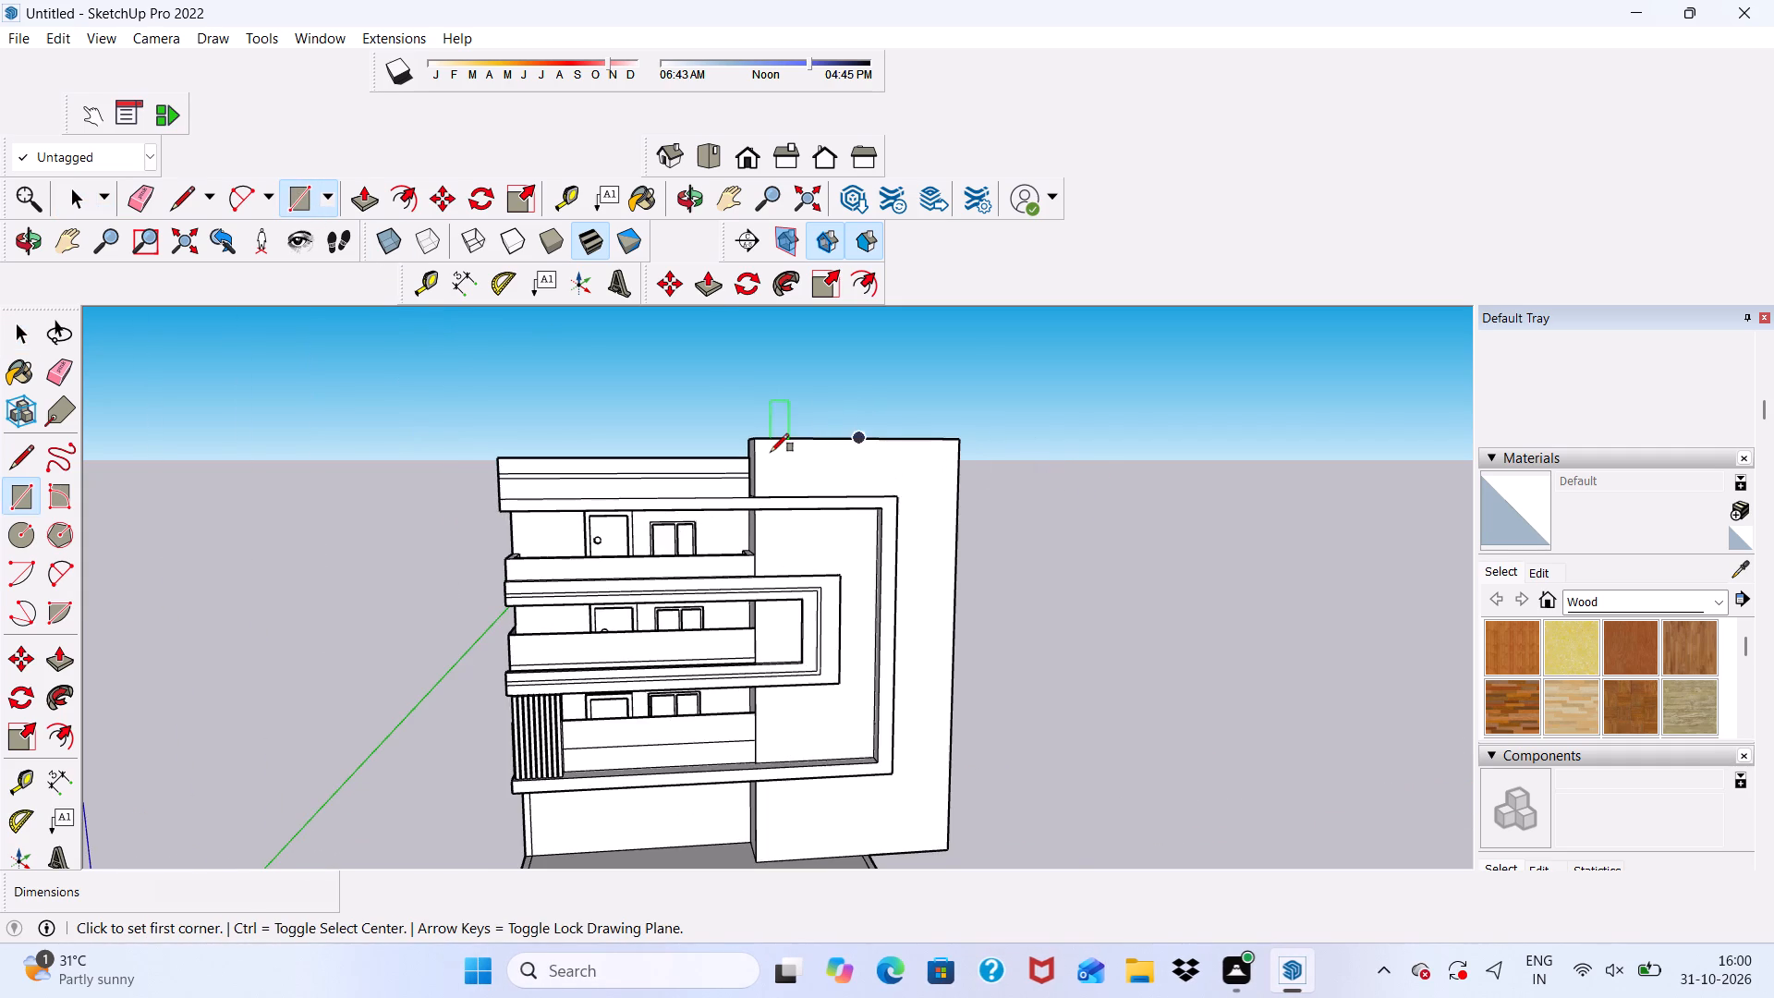
{"action": "scroll", "coordinate": [771, 452], "scroll_direction": "up", "scroll_amount": 6}
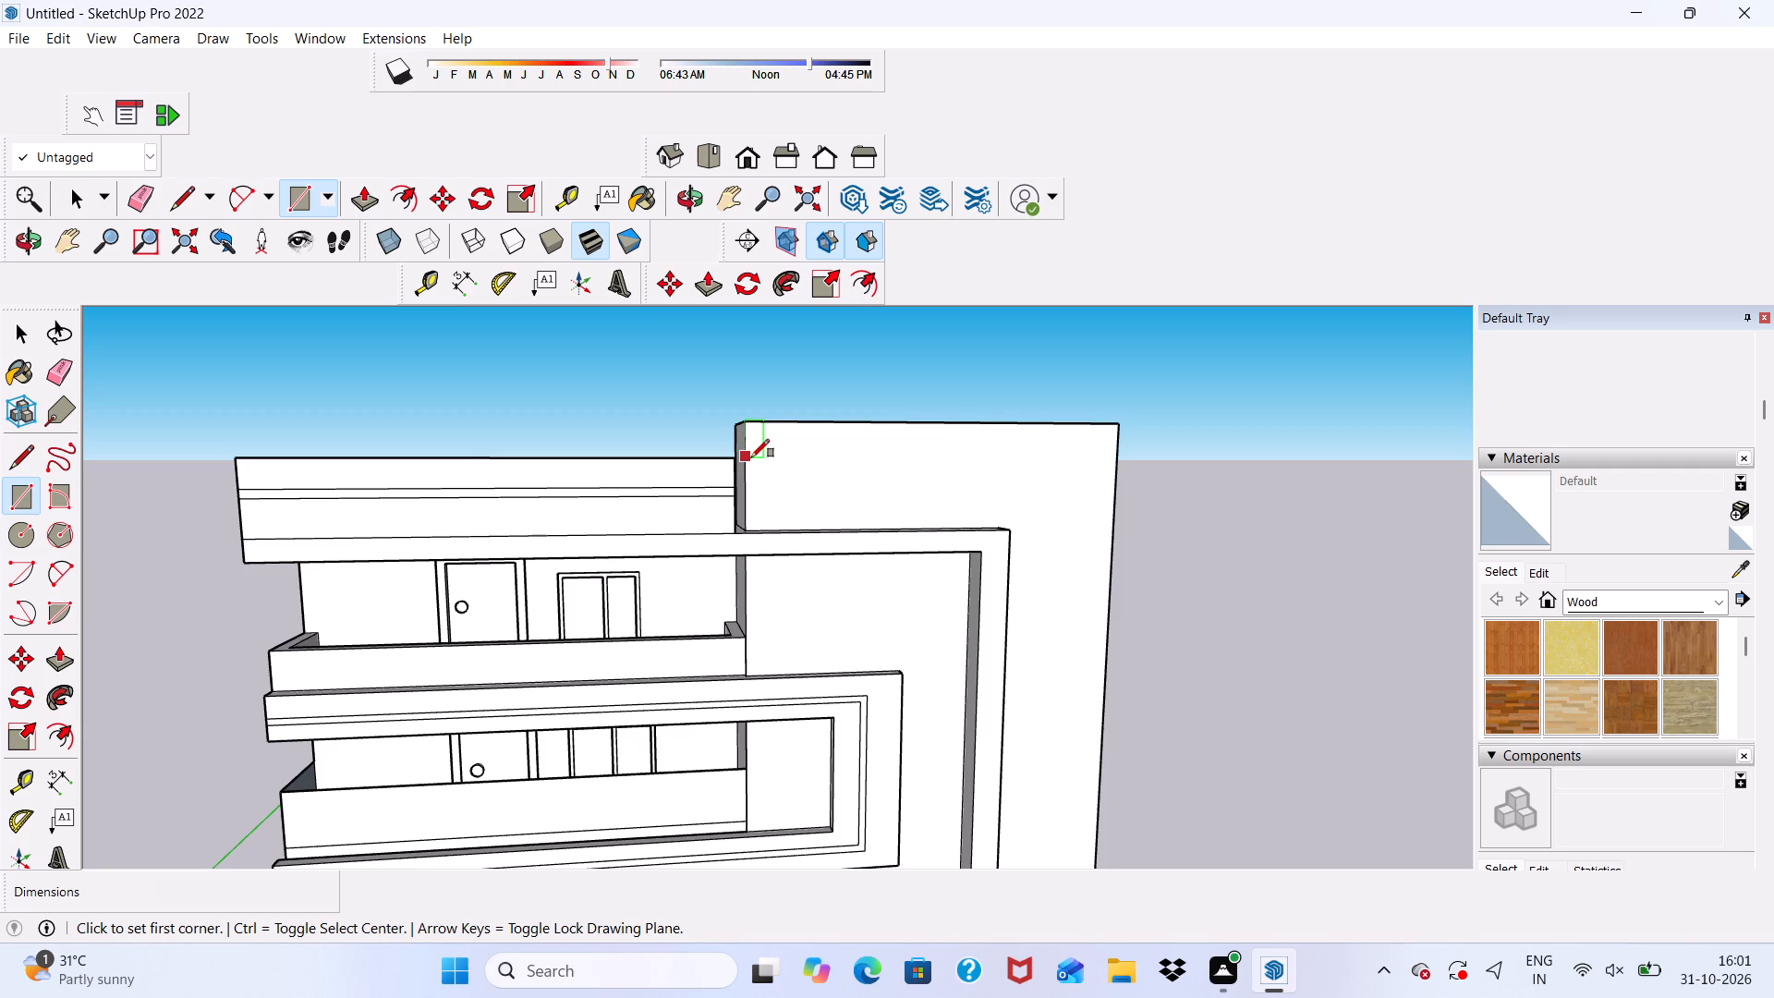
{"action": "left_click", "coordinate": [751, 457]}
{"action": "scroll", "coordinate": [1115, 493], "scroll_direction": "up", "scroll_amount": 8}
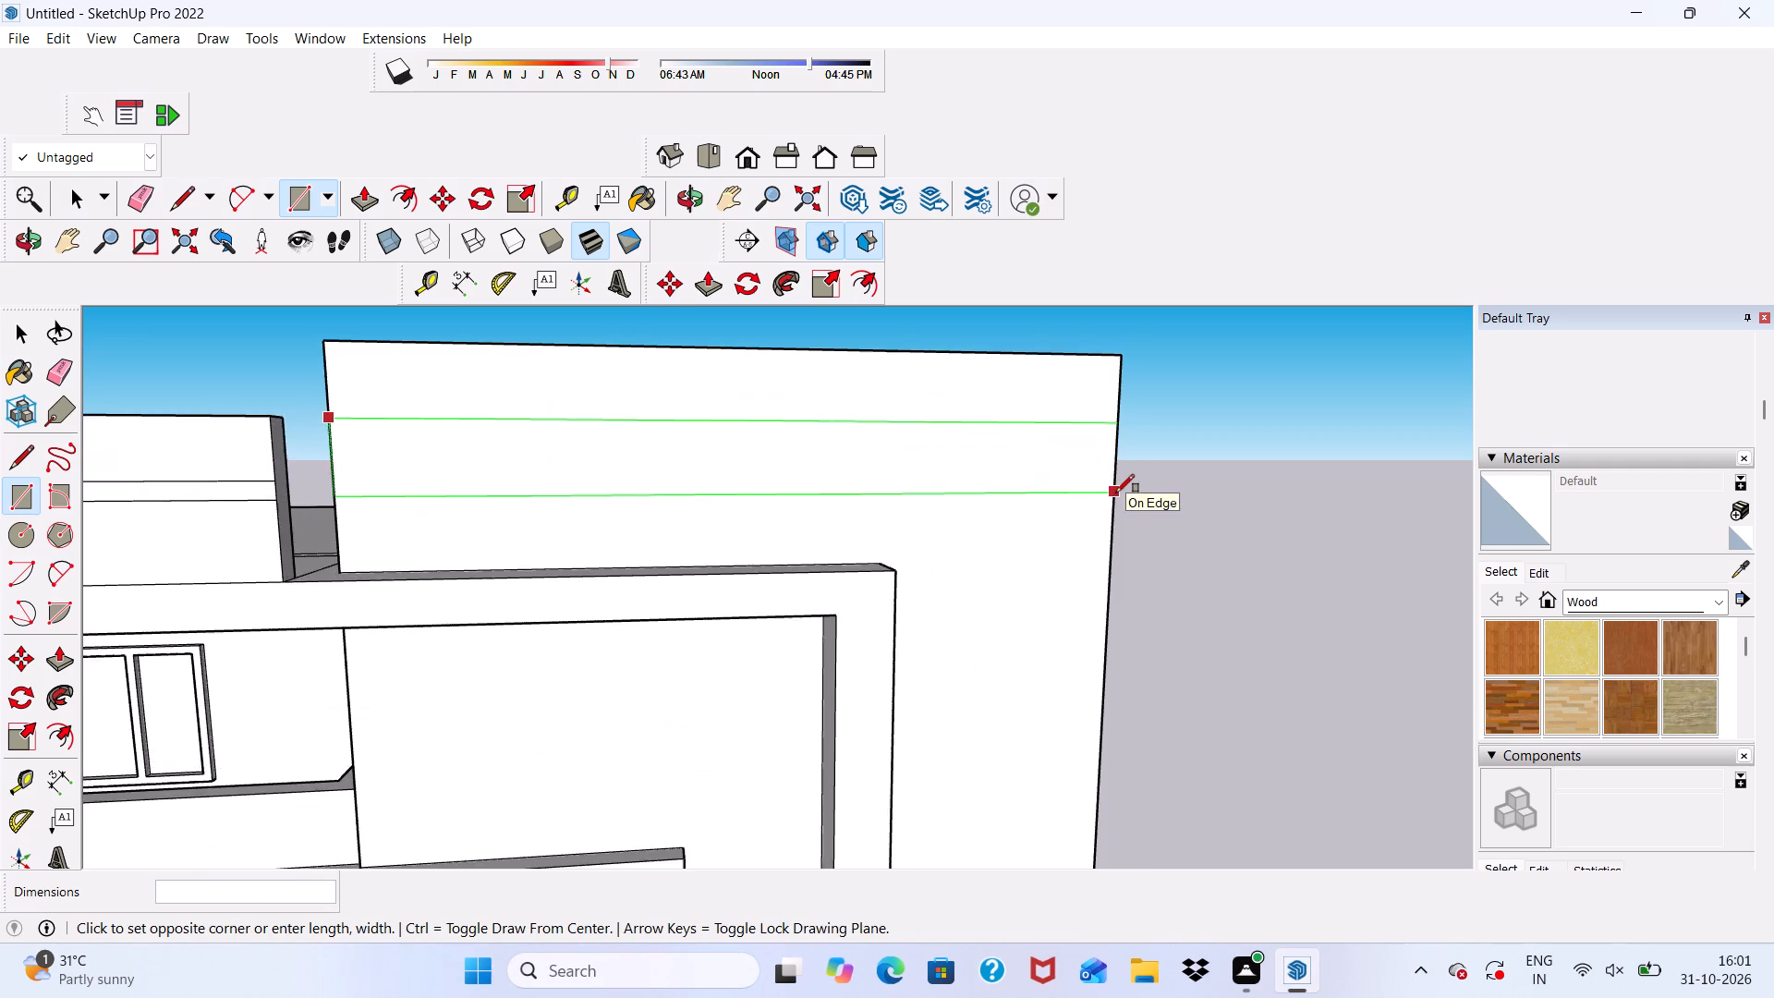
{"action": "left_click", "coordinate": [1114, 493]}
{"action": "scroll", "coordinate": [1112, 491], "scroll_direction": "down", "scroll_amount": 7}
{"action": "key", "text": "space"}
{"action": "middle_click_drag", "start_coordinate": [1148, 512], "coordinate": [1065, 553]}
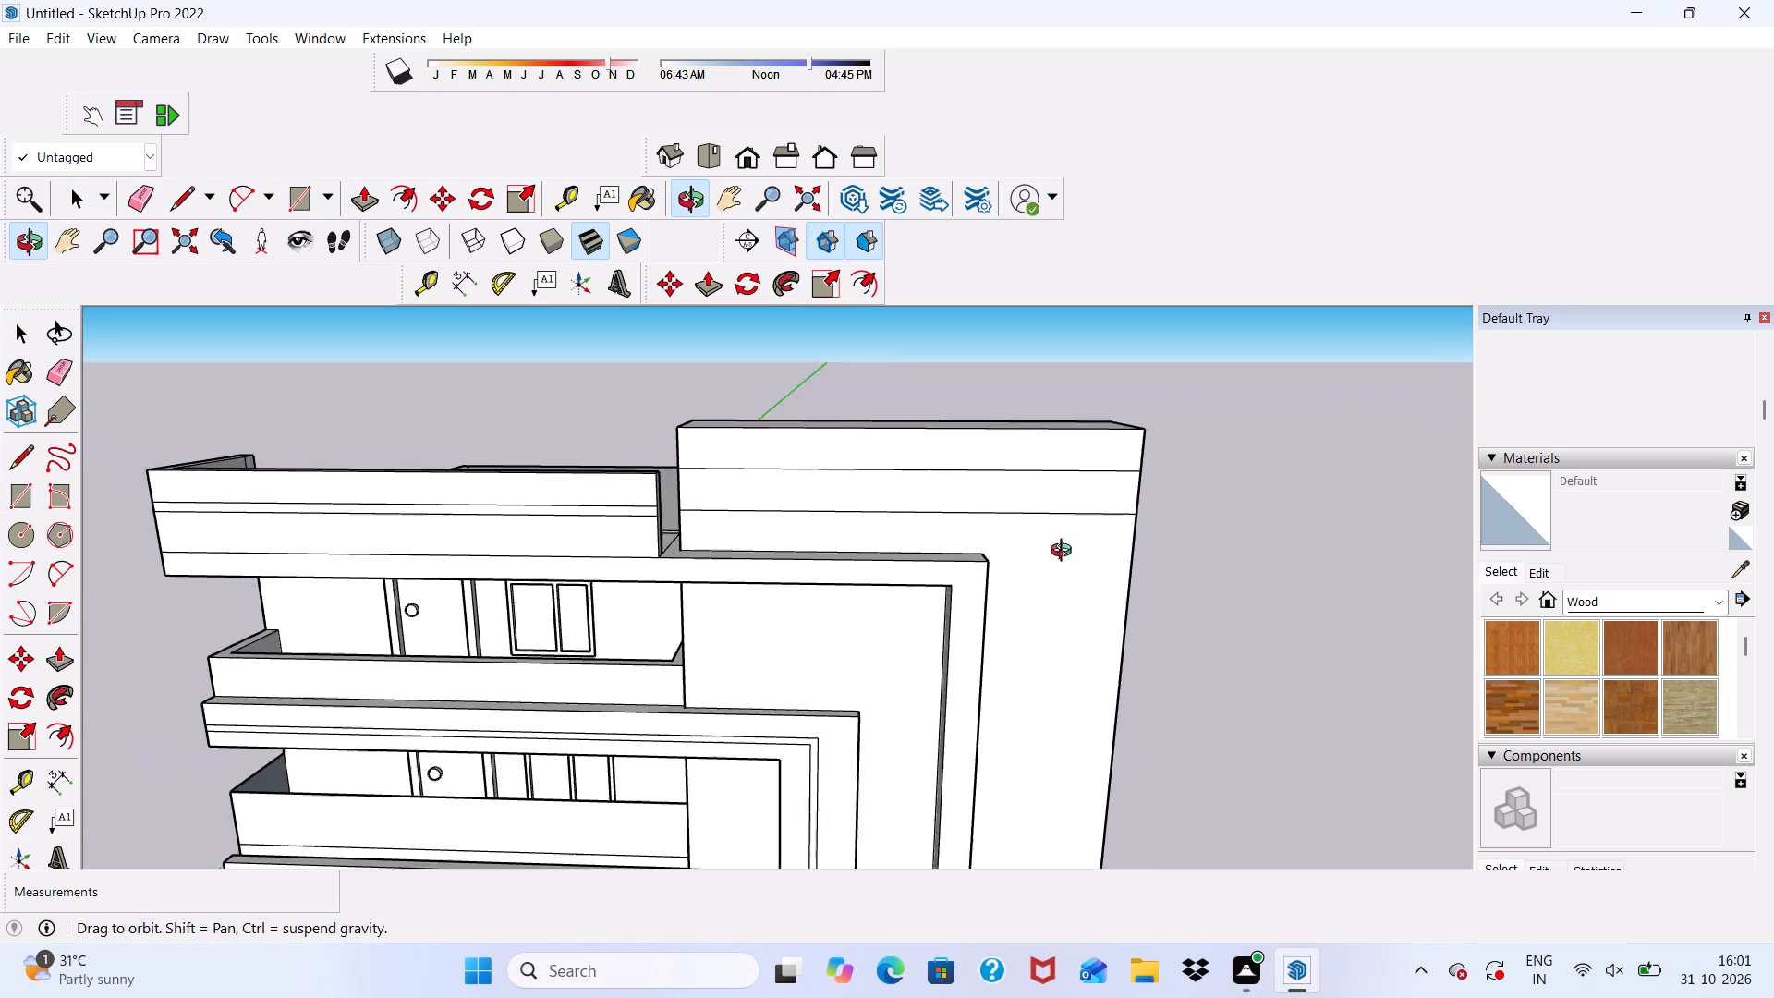
Pull the horizontal strip across the tower's front face outward by 1'.
{"action": "middle_click_drag", "start_coordinate": [1065, 553], "coordinate": [1038, 557]}
{"action": "scroll", "coordinate": [942, 548], "scroll_direction": "up", "scroll_amount": 3}
{"action": "left_click", "coordinate": [925, 476]}
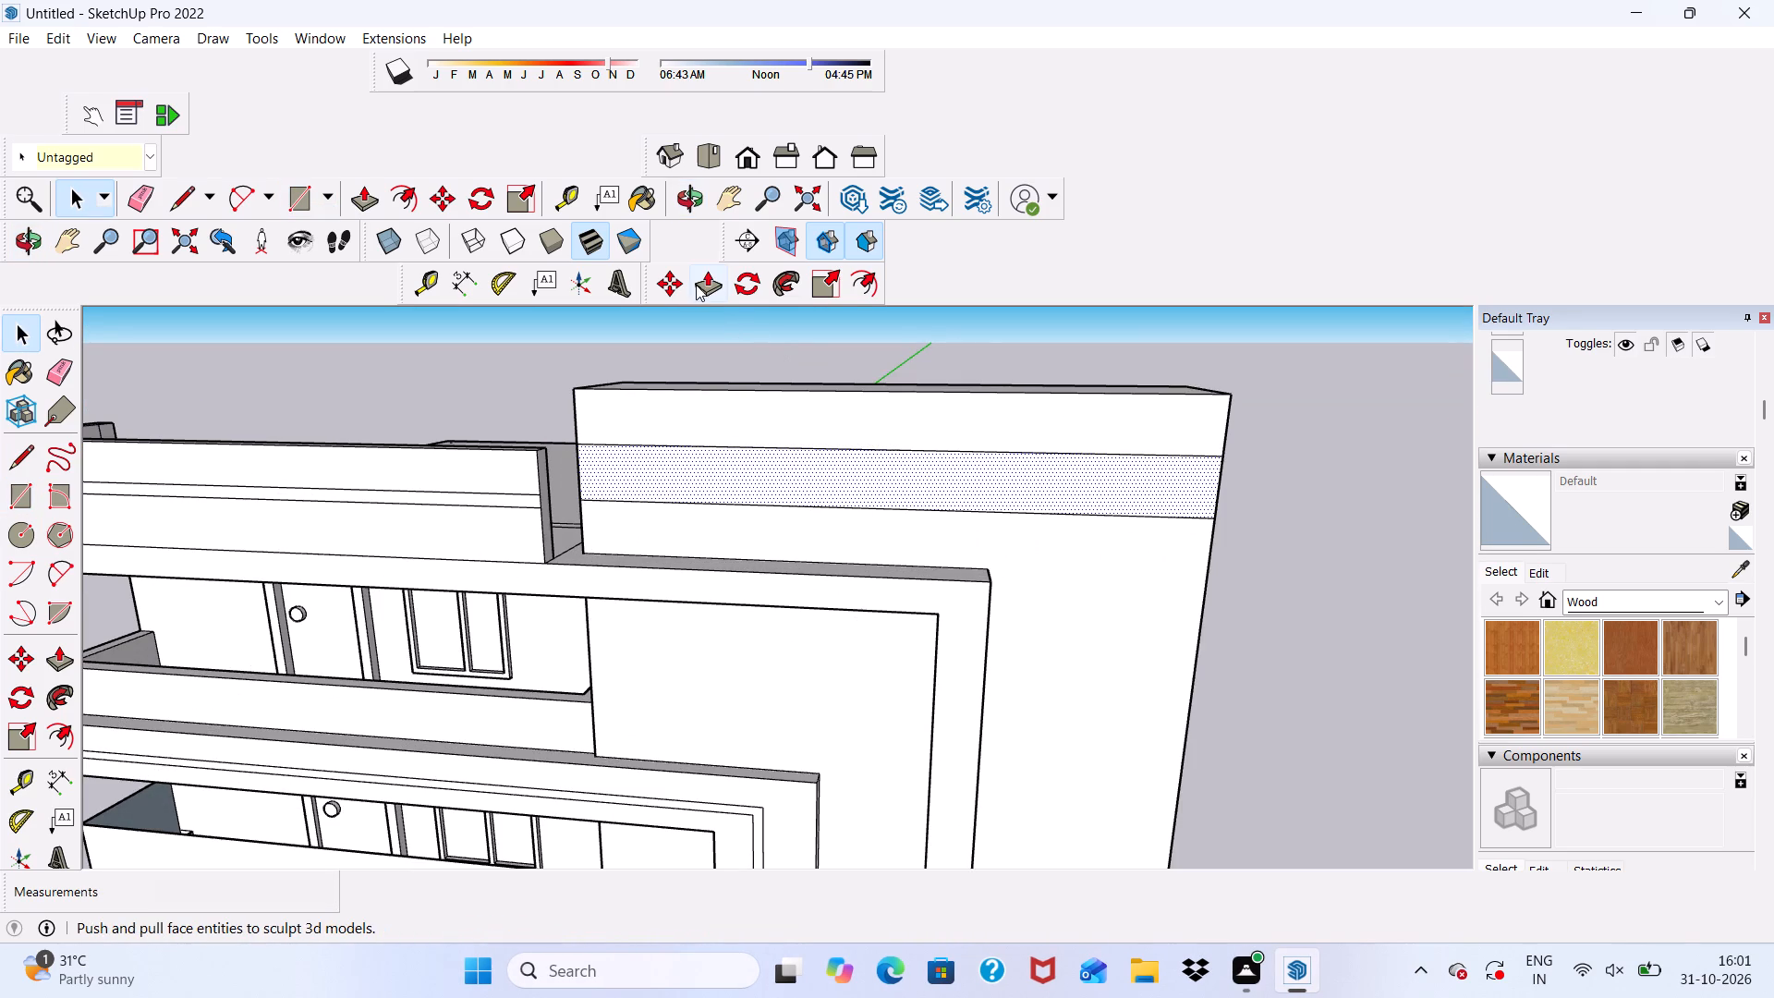
{"action": "left_click", "coordinate": [692, 281]}
{"action": "left_click", "coordinate": [746, 480]}
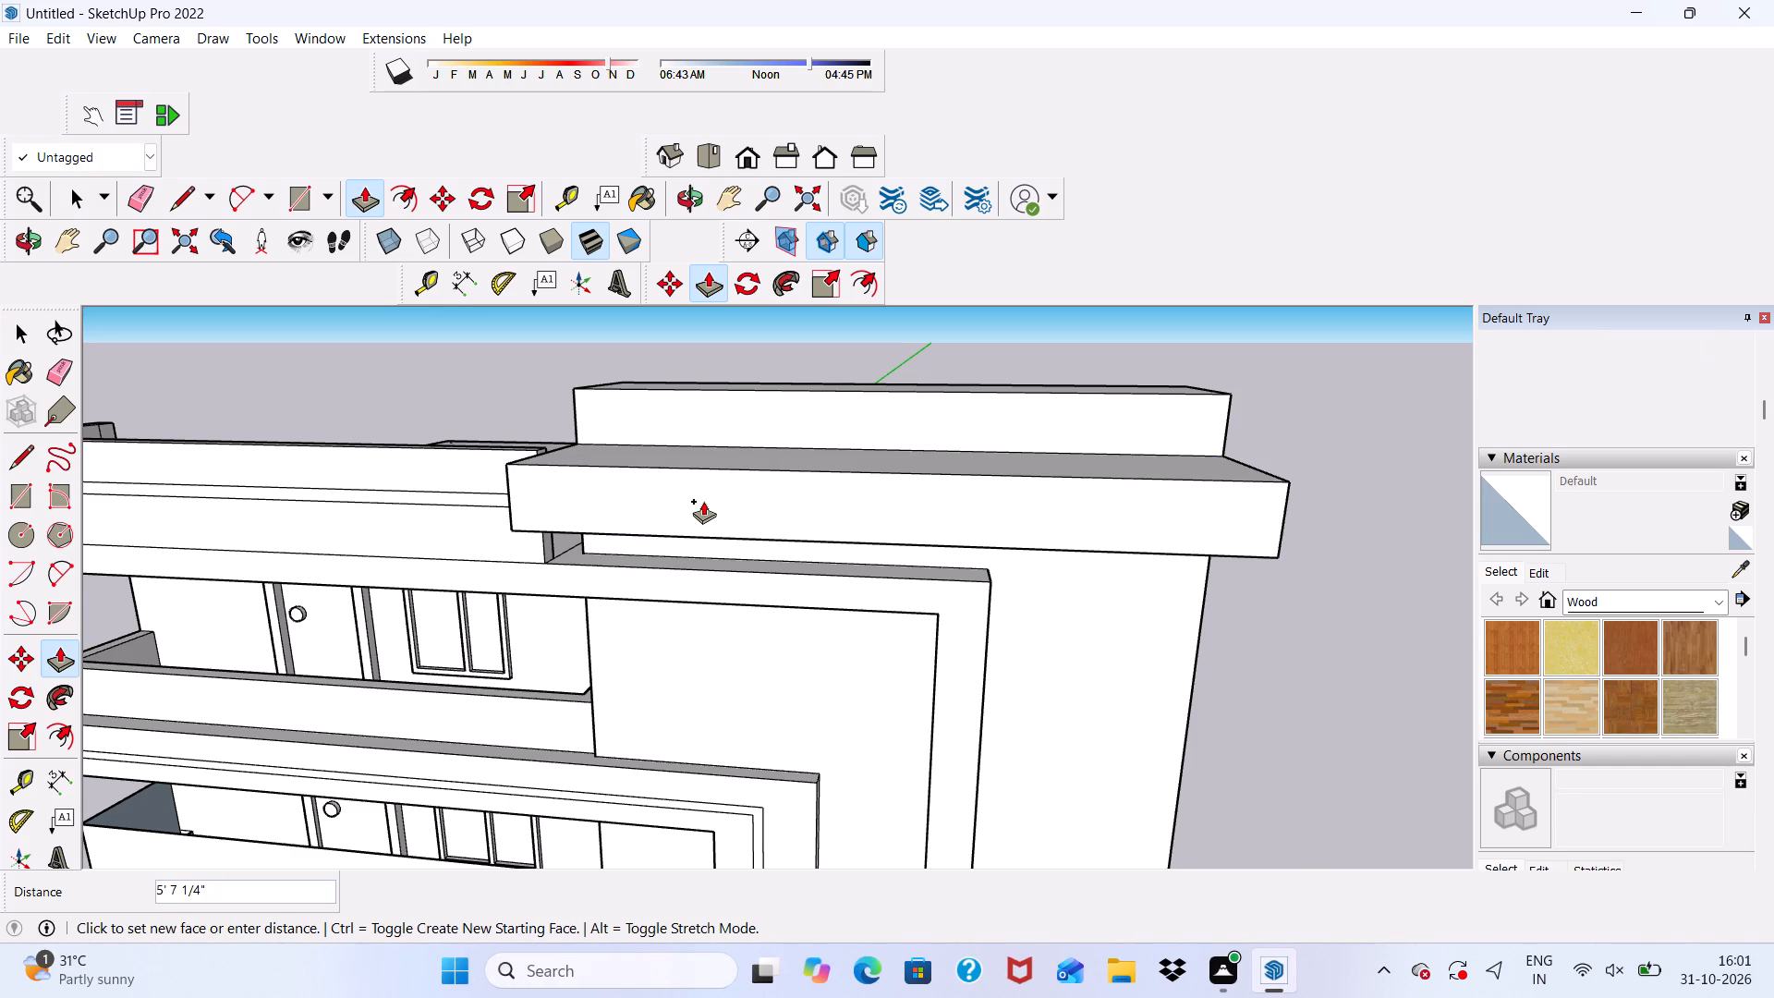
{"action": "type", "text": "1'"}
{"action": "key", "text": "Return"}
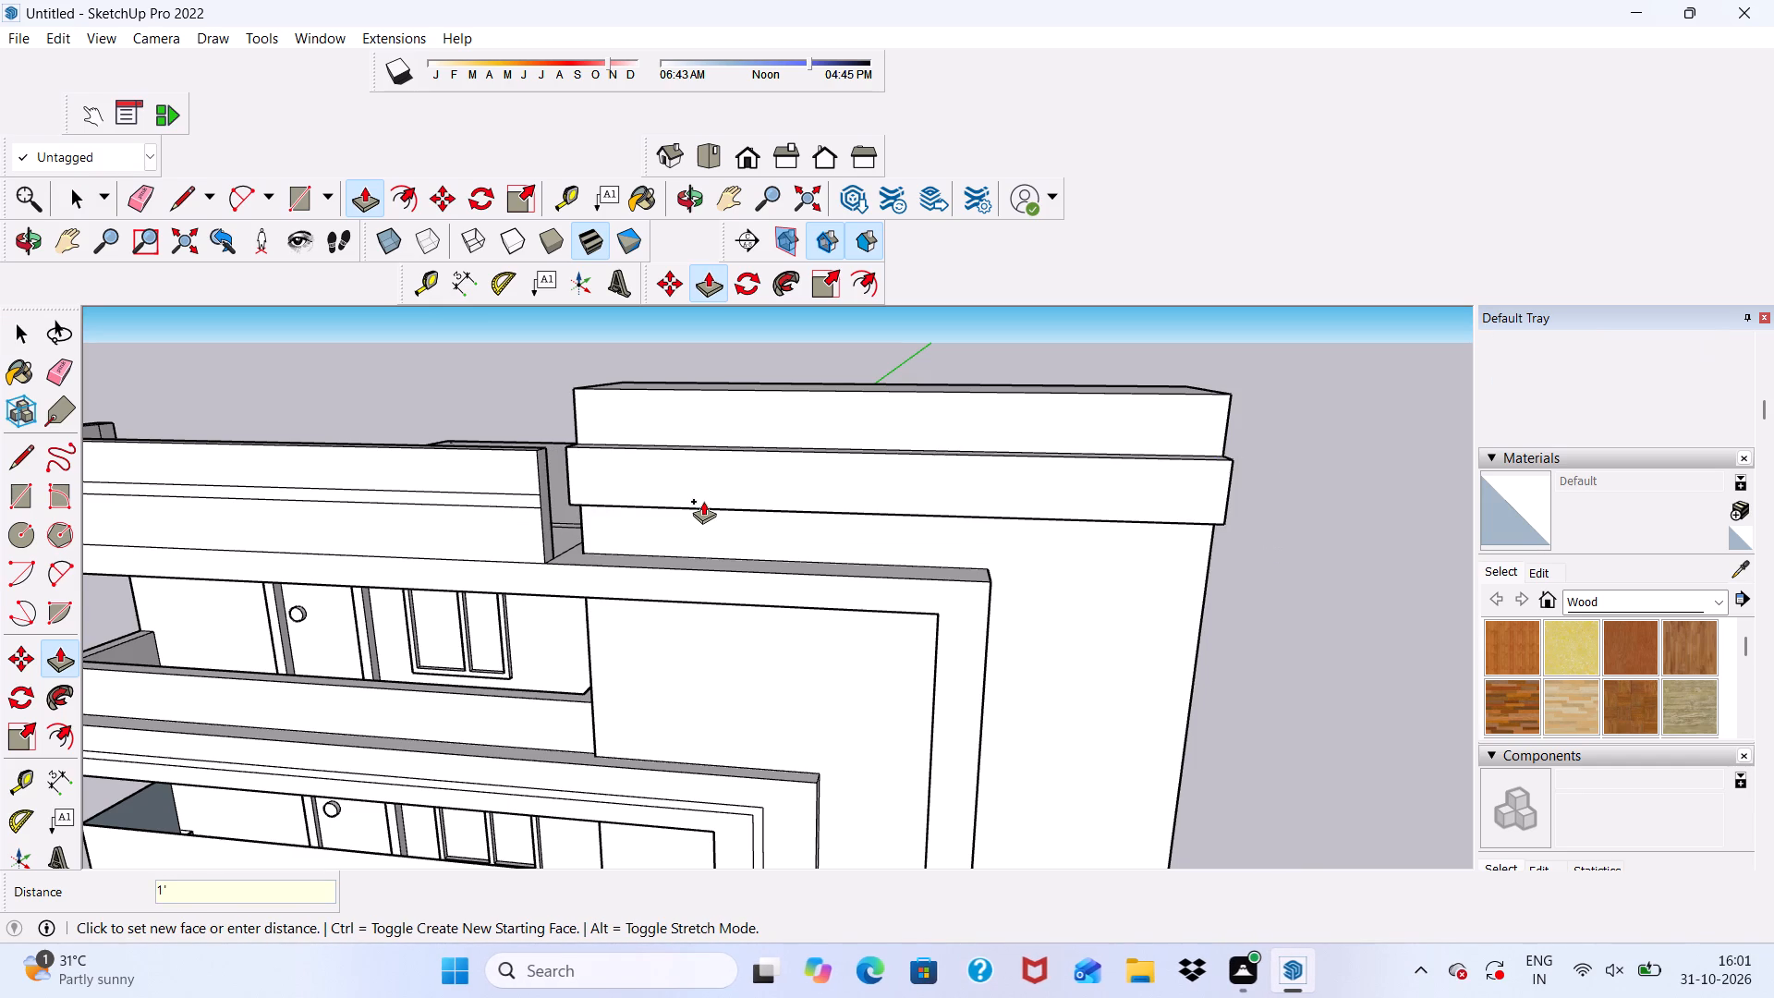
{"action": "scroll", "coordinate": [703, 501], "scroll_direction": "down", "scroll_amount": 3}
{"action": "scroll", "coordinate": [877, 639], "scroll_direction": "down", "scroll_amount": 7}
{"action": "middle_click_drag", "start_coordinate": [952, 640], "coordinate": [649, 607]}
{"action": "key", "text": "space"}
Draw a circle with a radius of about 5 1/2" on the strip's front face, near the end beside the parapet.
{"action": "middle_click_drag", "start_coordinate": [664, 589], "coordinate": [912, 637]}
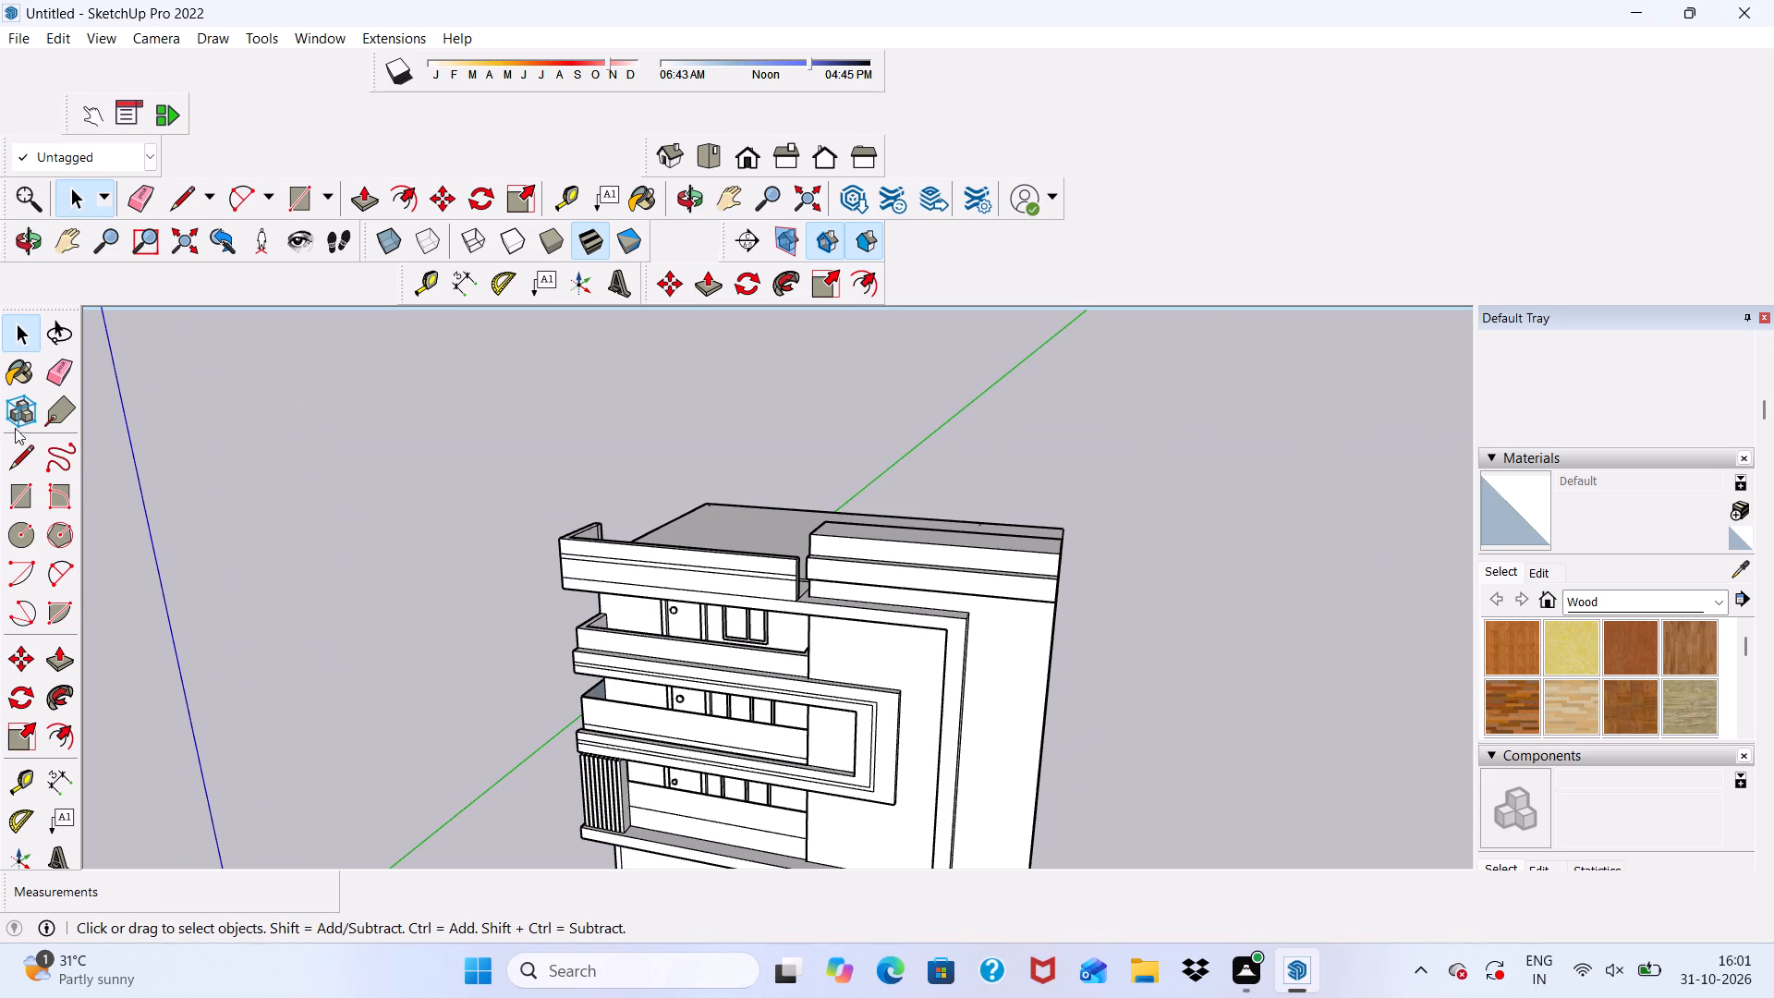
{"action": "left_click", "coordinate": [30, 534]}
{"action": "scroll", "coordinate": [917, 594], "scroll_direction": "up", "scroll_amount": 4}
{"action": "middle_click_drag", "start_coordinate": [808, 557], "coordinate": [963, 492]}
{"action": "scroll", "coordinate": [861, 525], "scroll_direction": "up", "scroll_amount": 15}
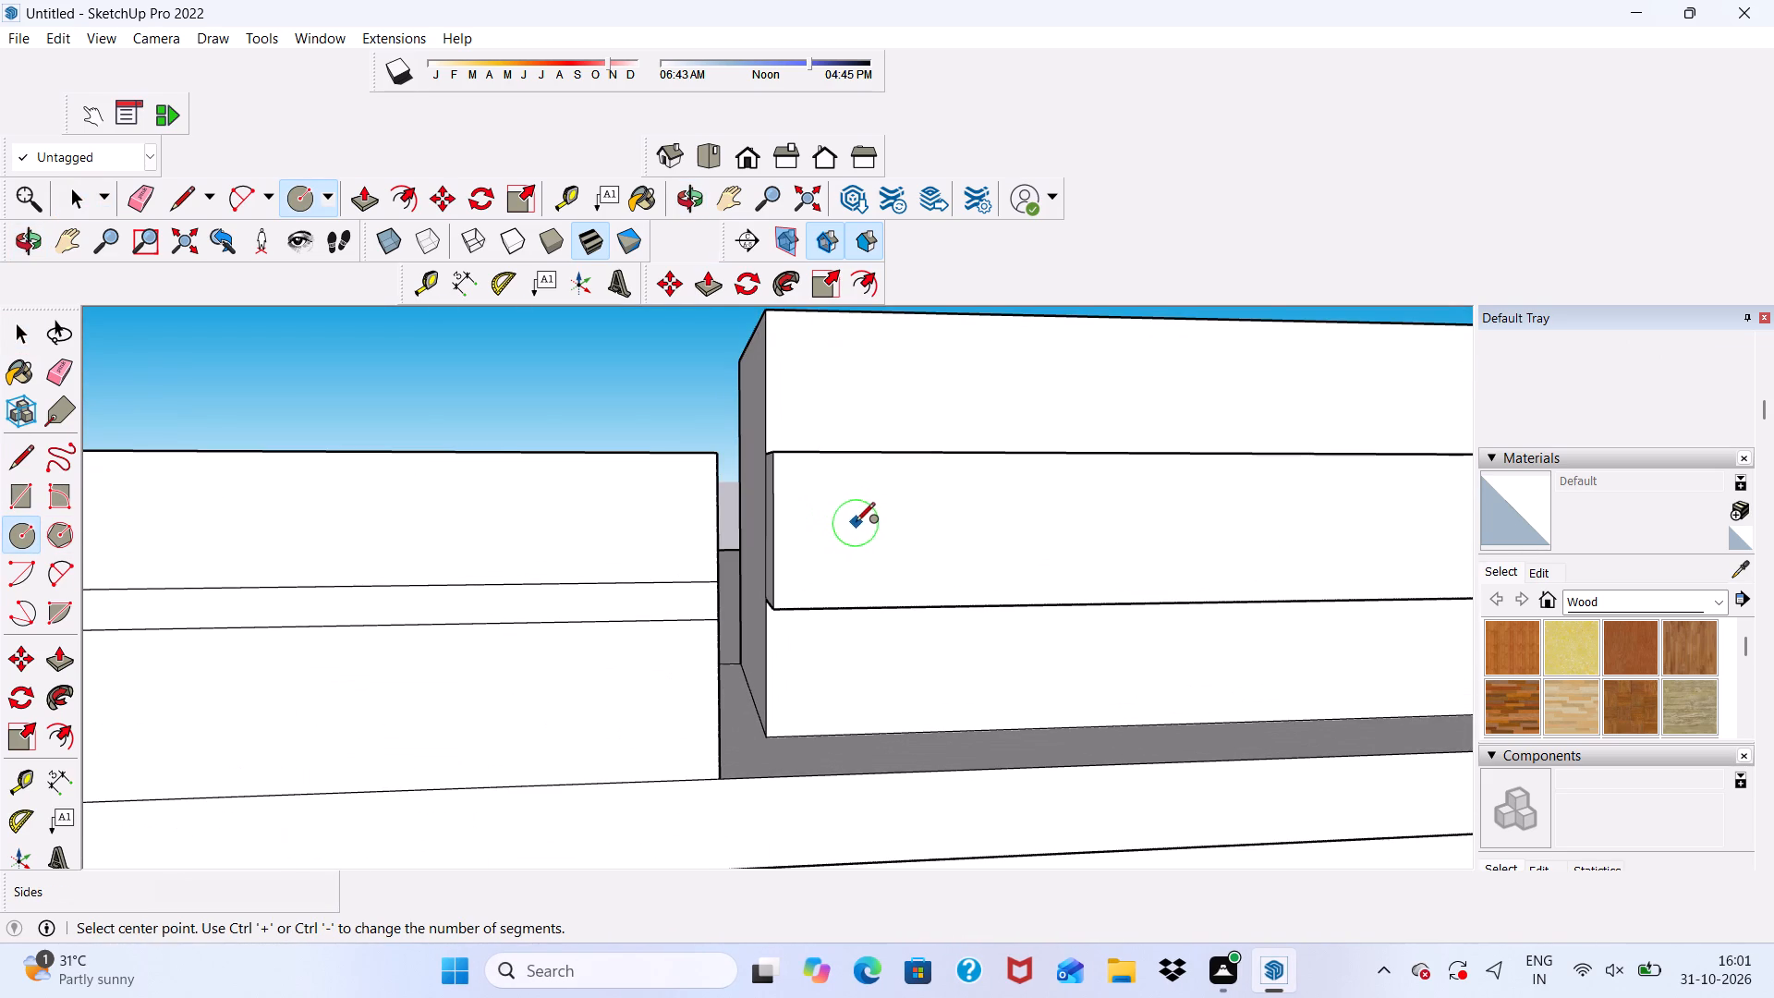
{"action": "left_click", "coordinate": [874, 529]}
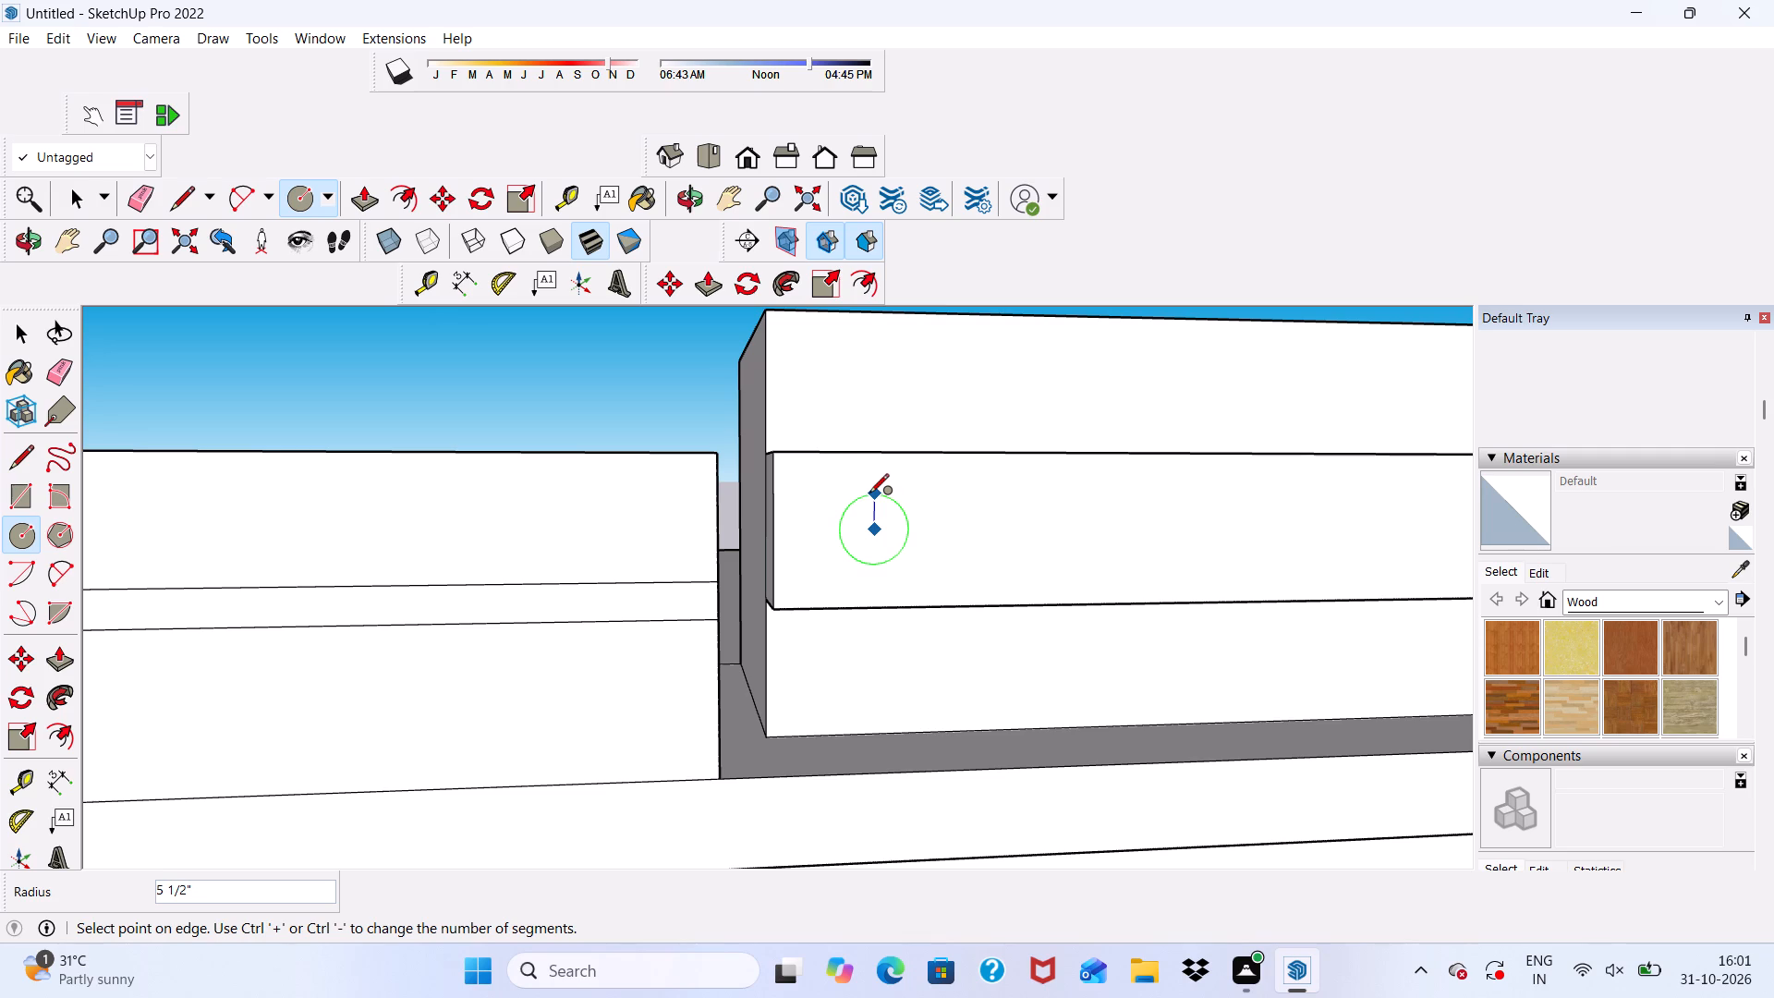
{"action": "left_click", "coordinate": [869, 493]}
{"action": "scroll", "coordinate": [873, 488], "scroll_direction": "down", "scroll_amount": 5}
{"action": "scroll", "coordinate": [662, 541], "scroll_direction": "down", "scroll_amount": 3}
{"action": "key", "text": "space"}
{"action": "key", "text": "space"}
{"action": "key", "text": "space"}
{"action": "key", "text": "space"}
{"action": "key", "text": "space"}
{"action": "key", "text": "space"}
{"action": "key", "text": "space"}
{"action": "key", "text": "space"}
{"action": "key", "text": "space"}
{"action": "key", "text": "space"}
{"action": "key", "text": "space"}
{"action": "key", "text": "space"}
{"action": "key", "text": "space"}
{"action": "key", "text": "space"}
{"action": "key", "text": "space"}
{"action": "key", "text": "space"}
{"action": "key", "text": "space"}
{"action": "key", "text": "space"}
{"action": "key", "text": "space"}
{"action": "key", "text": "space"}
Copy the circle horizontally along the strip at about 1' 10 9/16" spacing, making 10 copies.
{"action": "scroll", "coordinate": [886, 529], "scroll_direction": "up", "scroll_amount": 5}
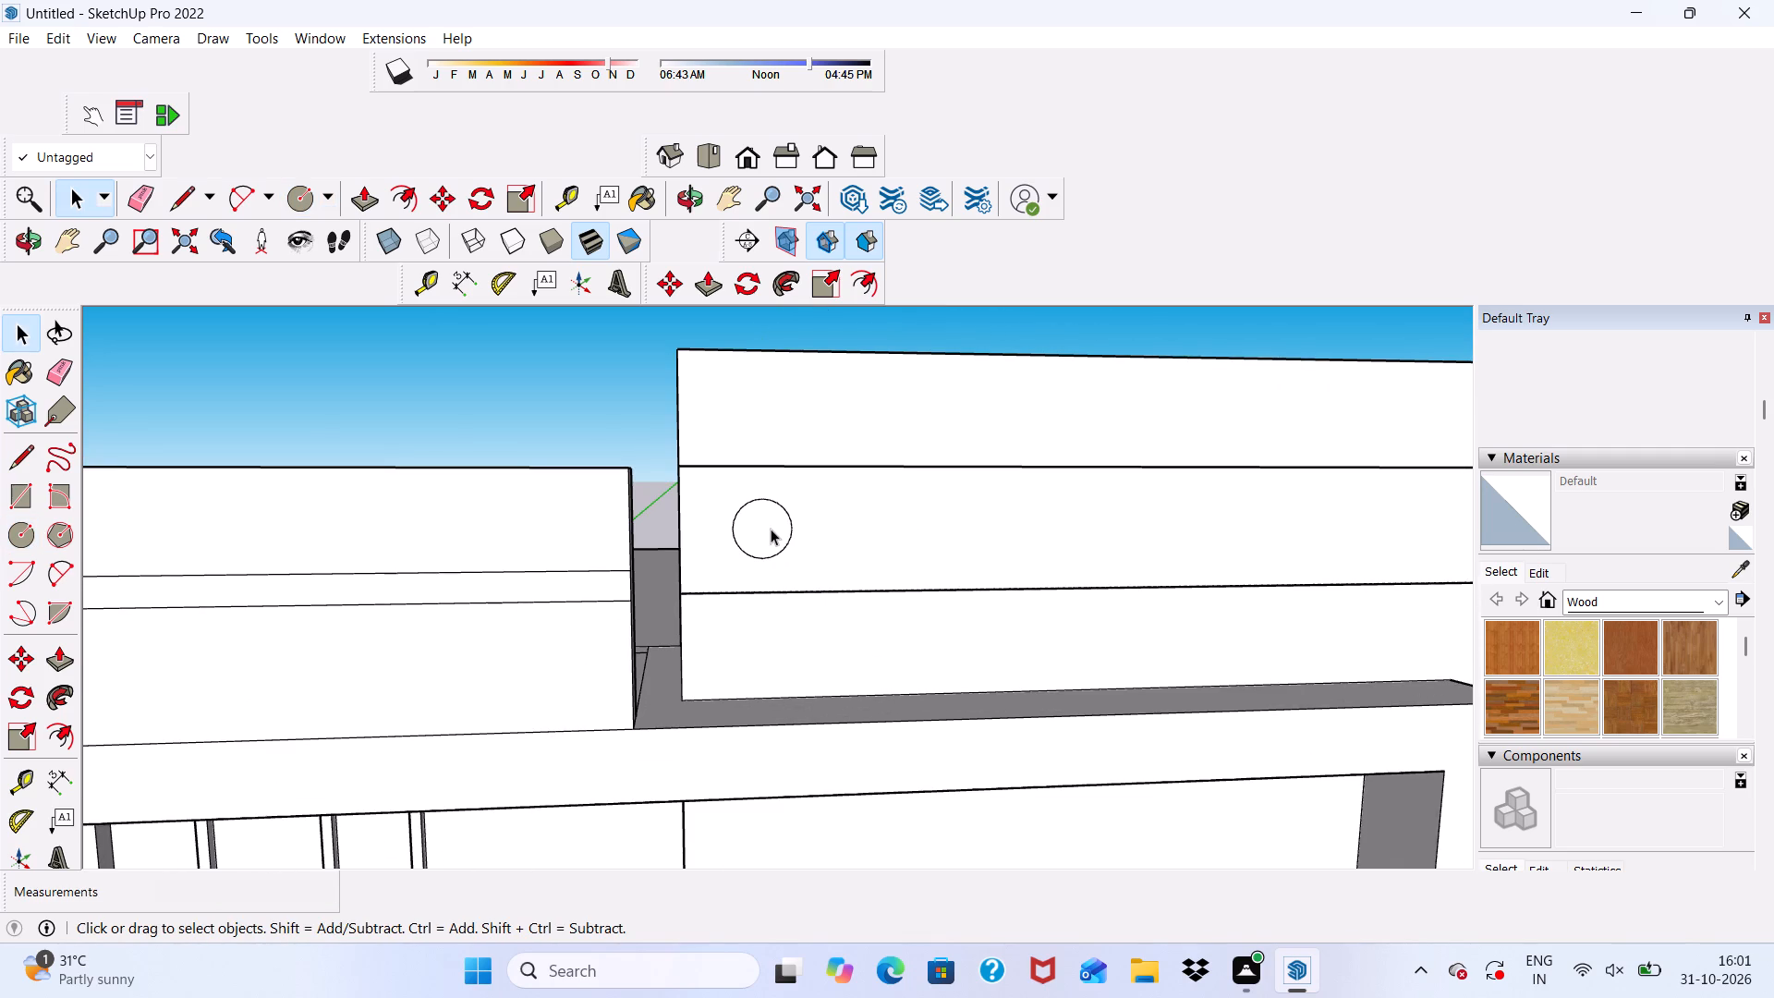
{"action": "left_click", "coordinate": [771, 529]}
{"action": "left_click", "coordinate": [771, 529]}
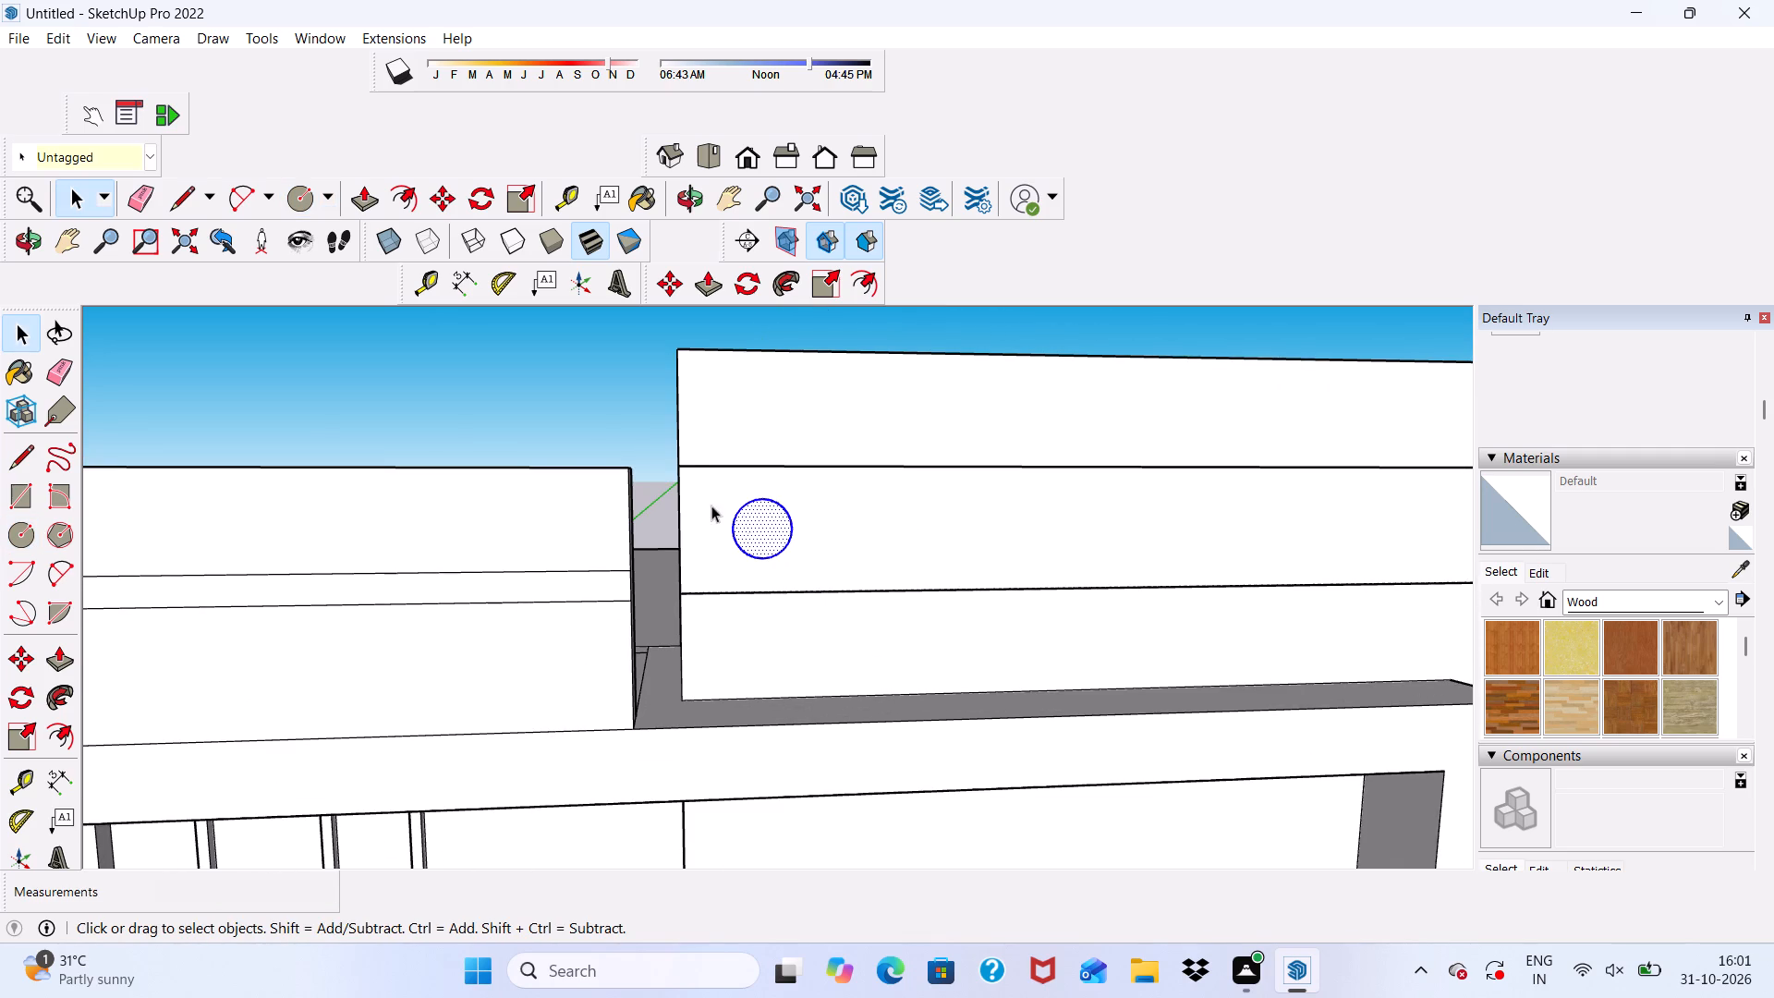
{"action": "key", "text": "space"}
{"action": "key", "text": "space"}
{"action": "key", "text": "space"}
{"action": "key", "text": "space"}
{"action": "key", "text": "space"}
{"action": "key", "text": "space"}
{"action": "left_click", "coordinate": [679, 281]}
{"action": "left_click", "coordinate": [755, 534]}
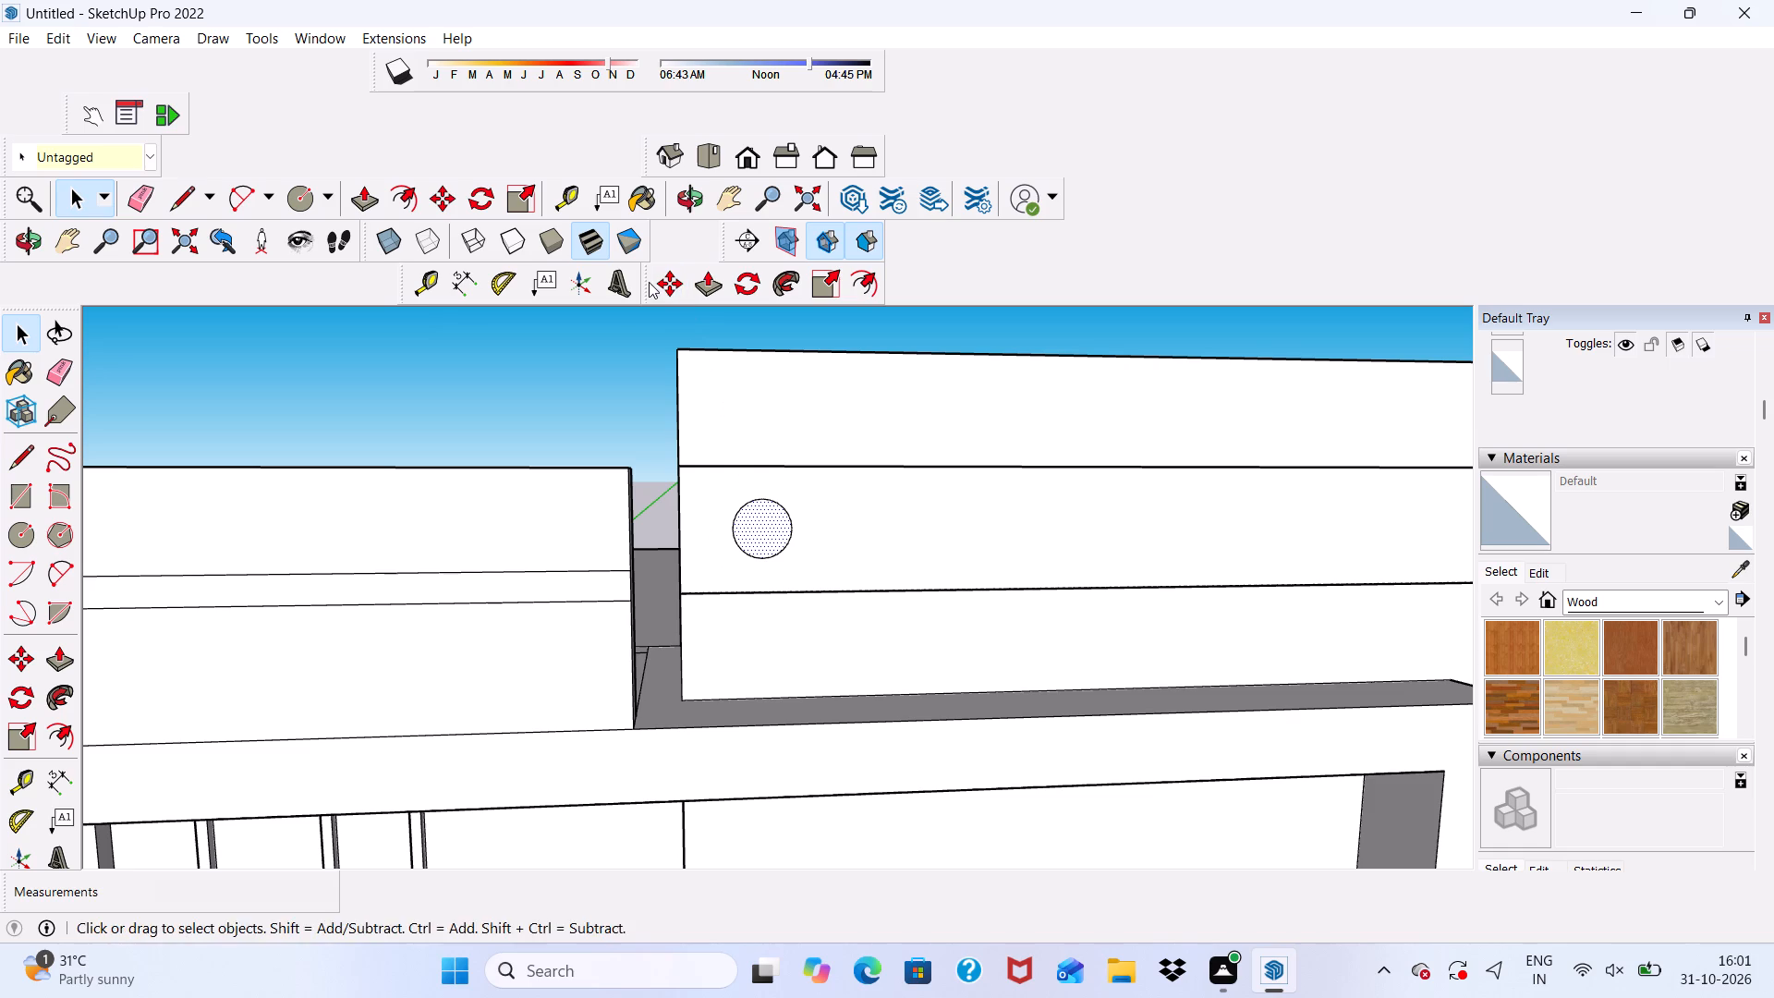
{"action": "left_click", "coordinate": [662, 275]}
{"action": "left_click", "coordinate": [753, 533]}
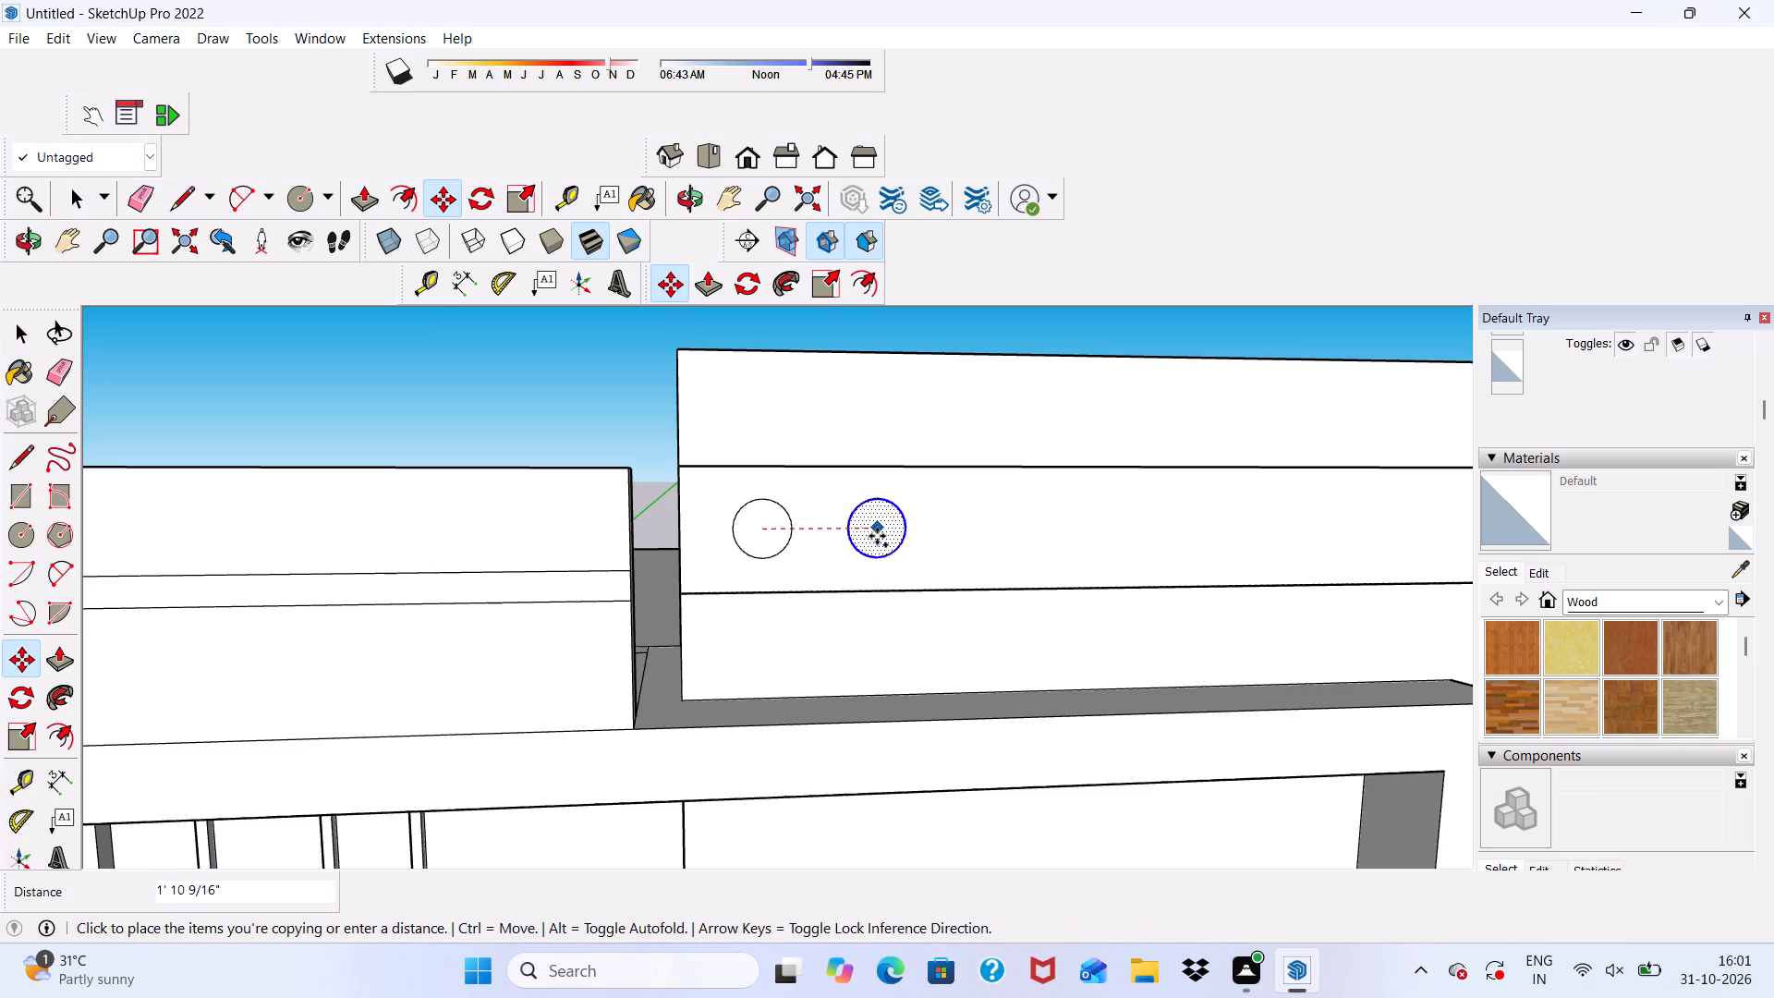
{"action": "left_click", "coordinate": [877, 536]}
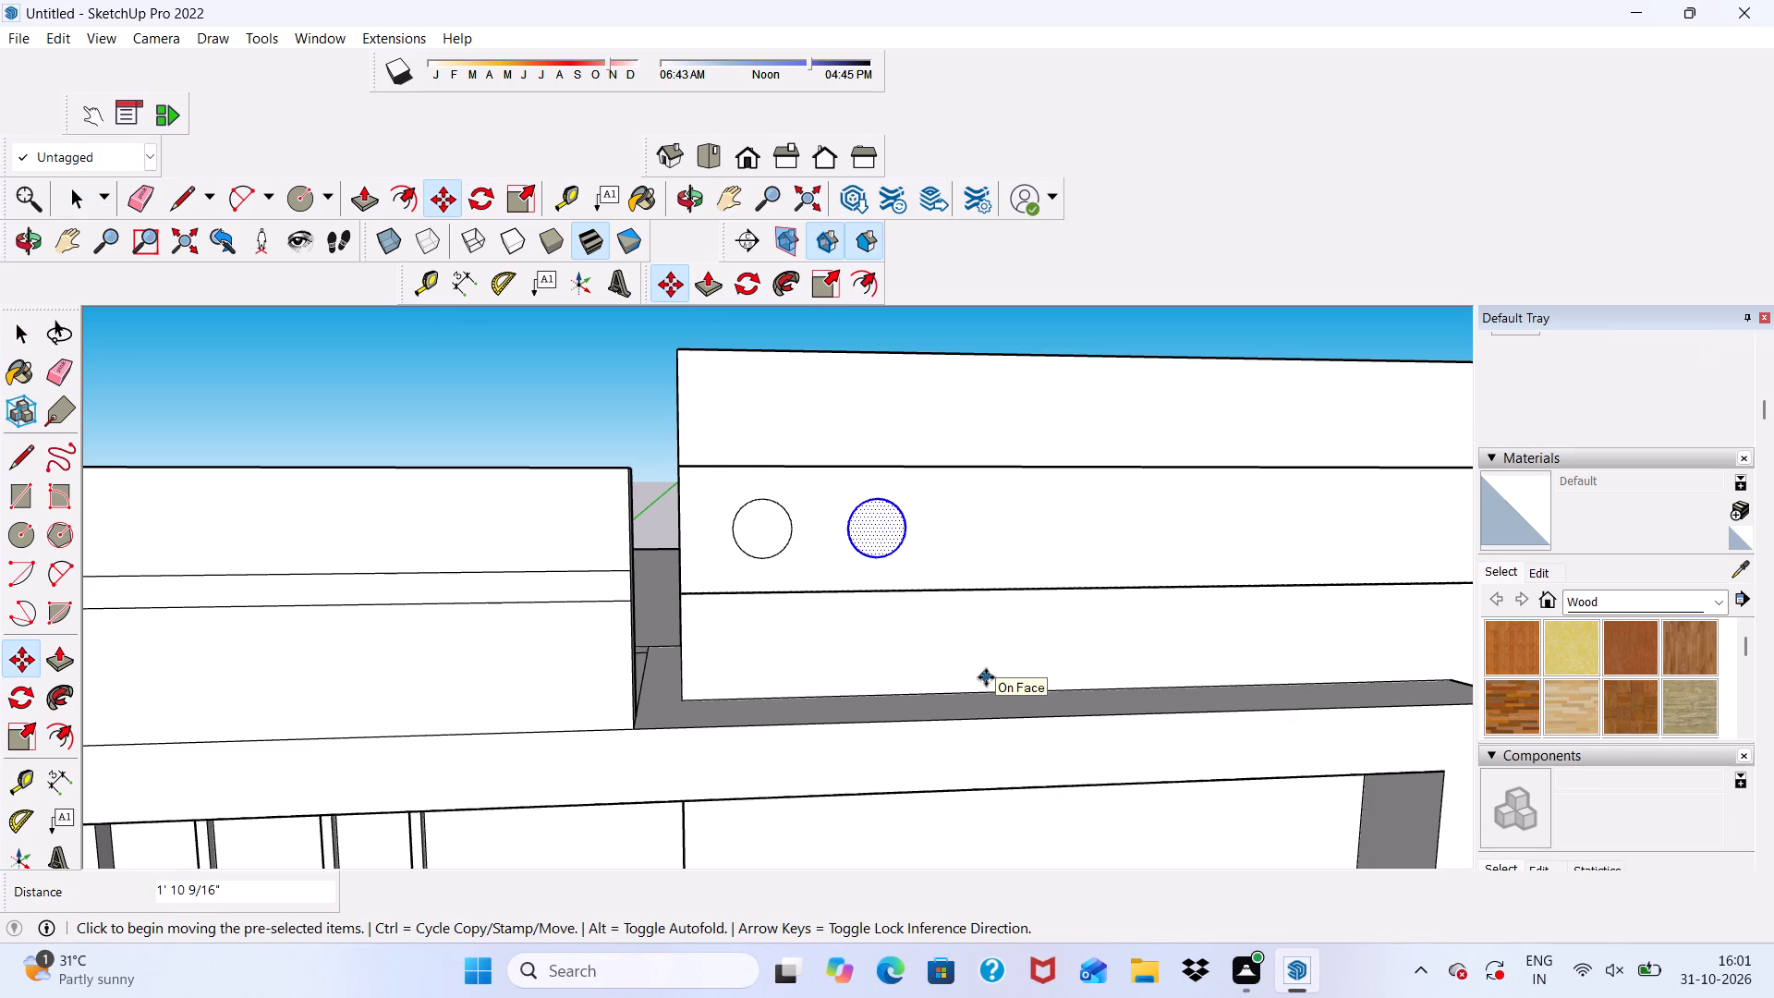
{"action": "key", "text": "shift+asterisk"}
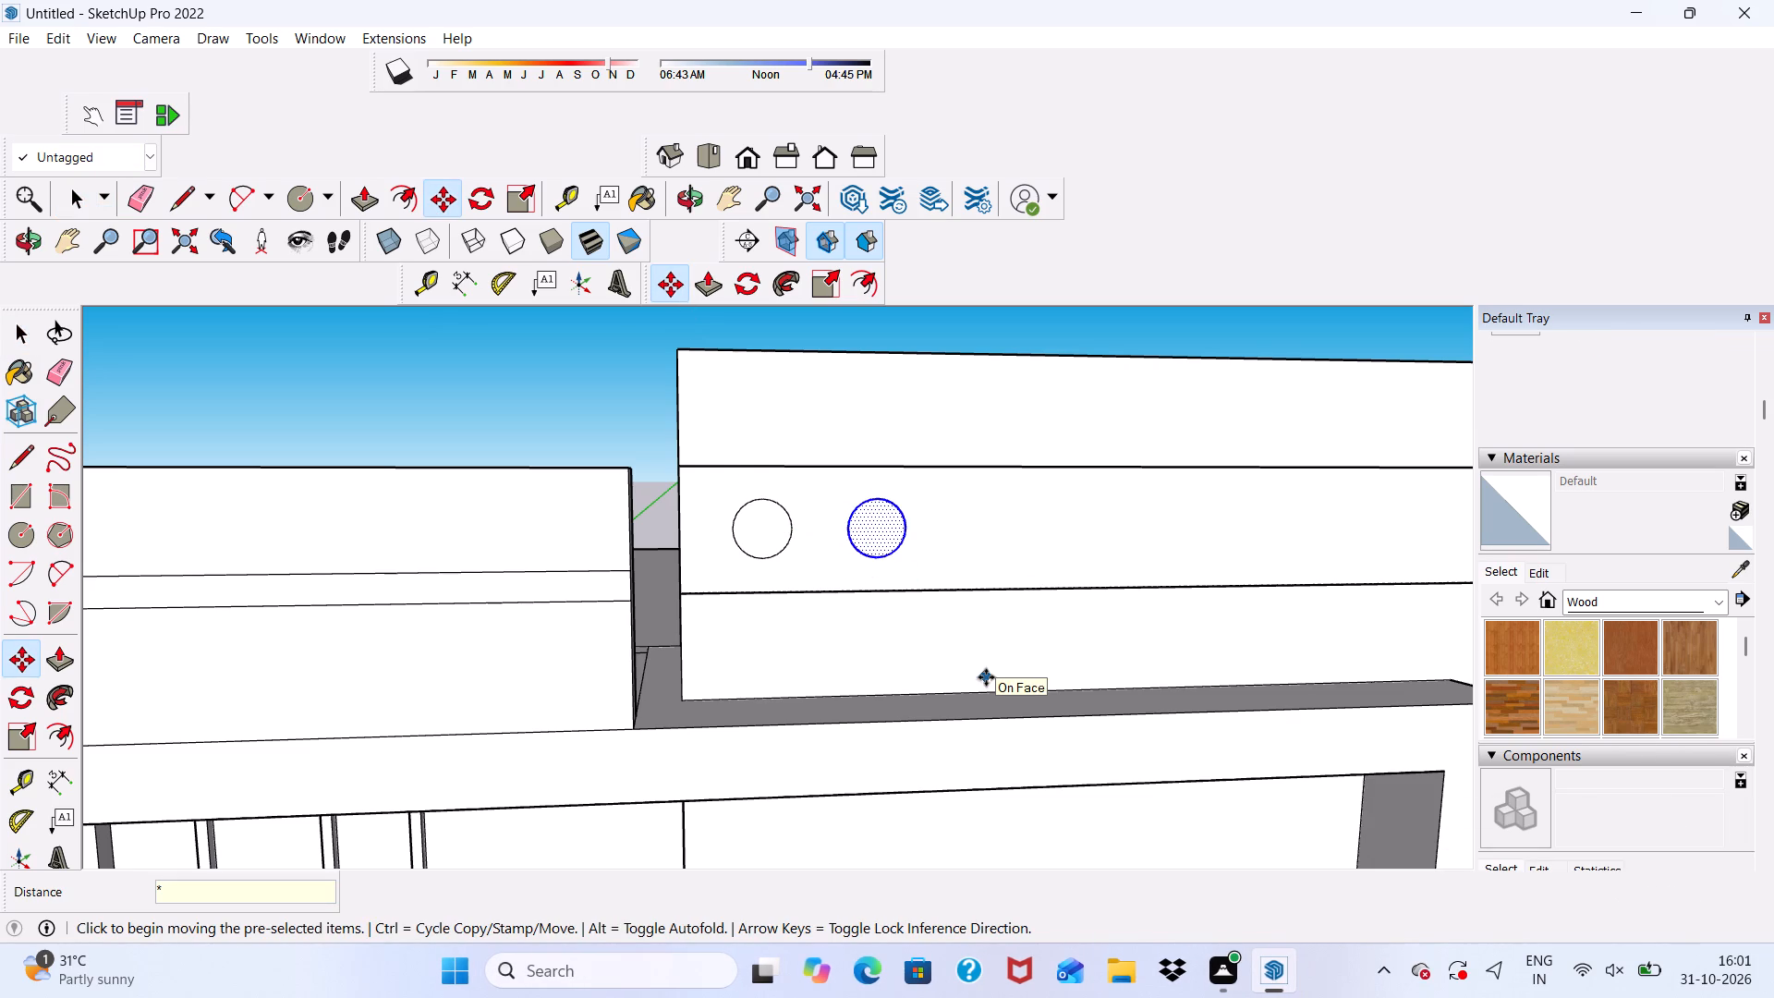
{"action": "type", "text": "10"}
{"action": "key", "text": "Return"}
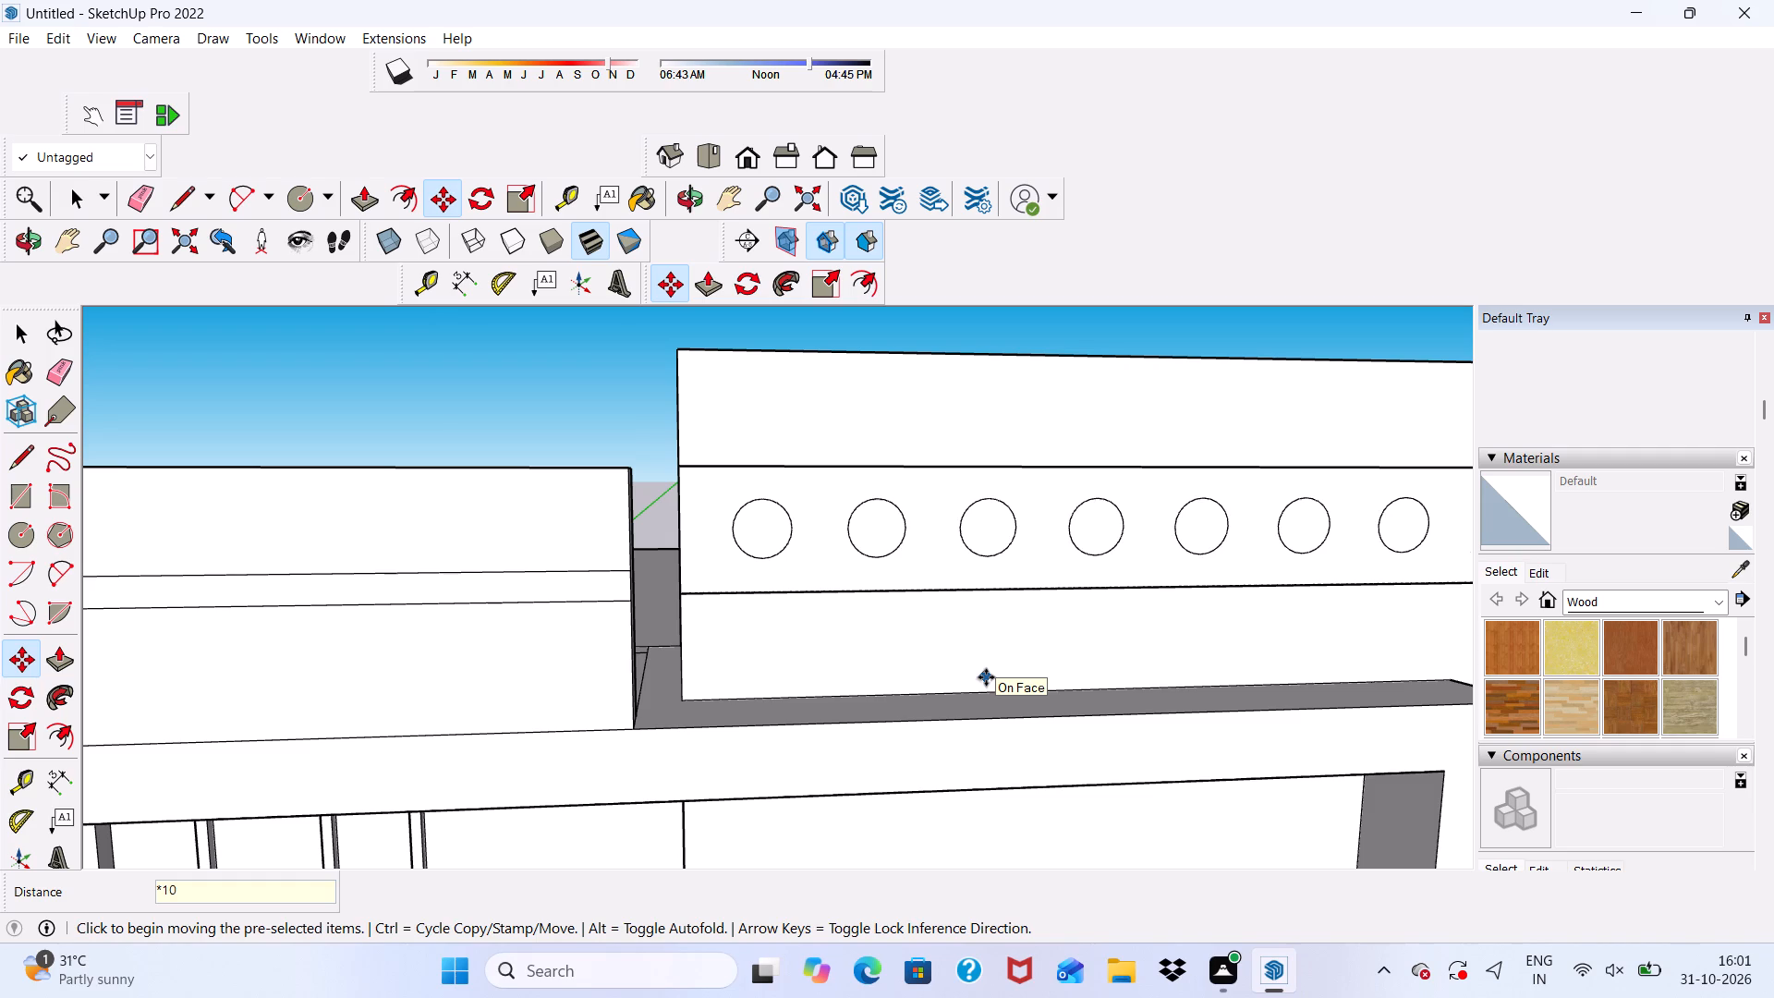
{"action": "scroll", "coordinate": [954, 605], "scroll_direction": "down", "scroll_amount": 4}
{"action": "scroll", "coordinate": [495, 478], "scroll_direction": "down", "scroll_amount": 5}
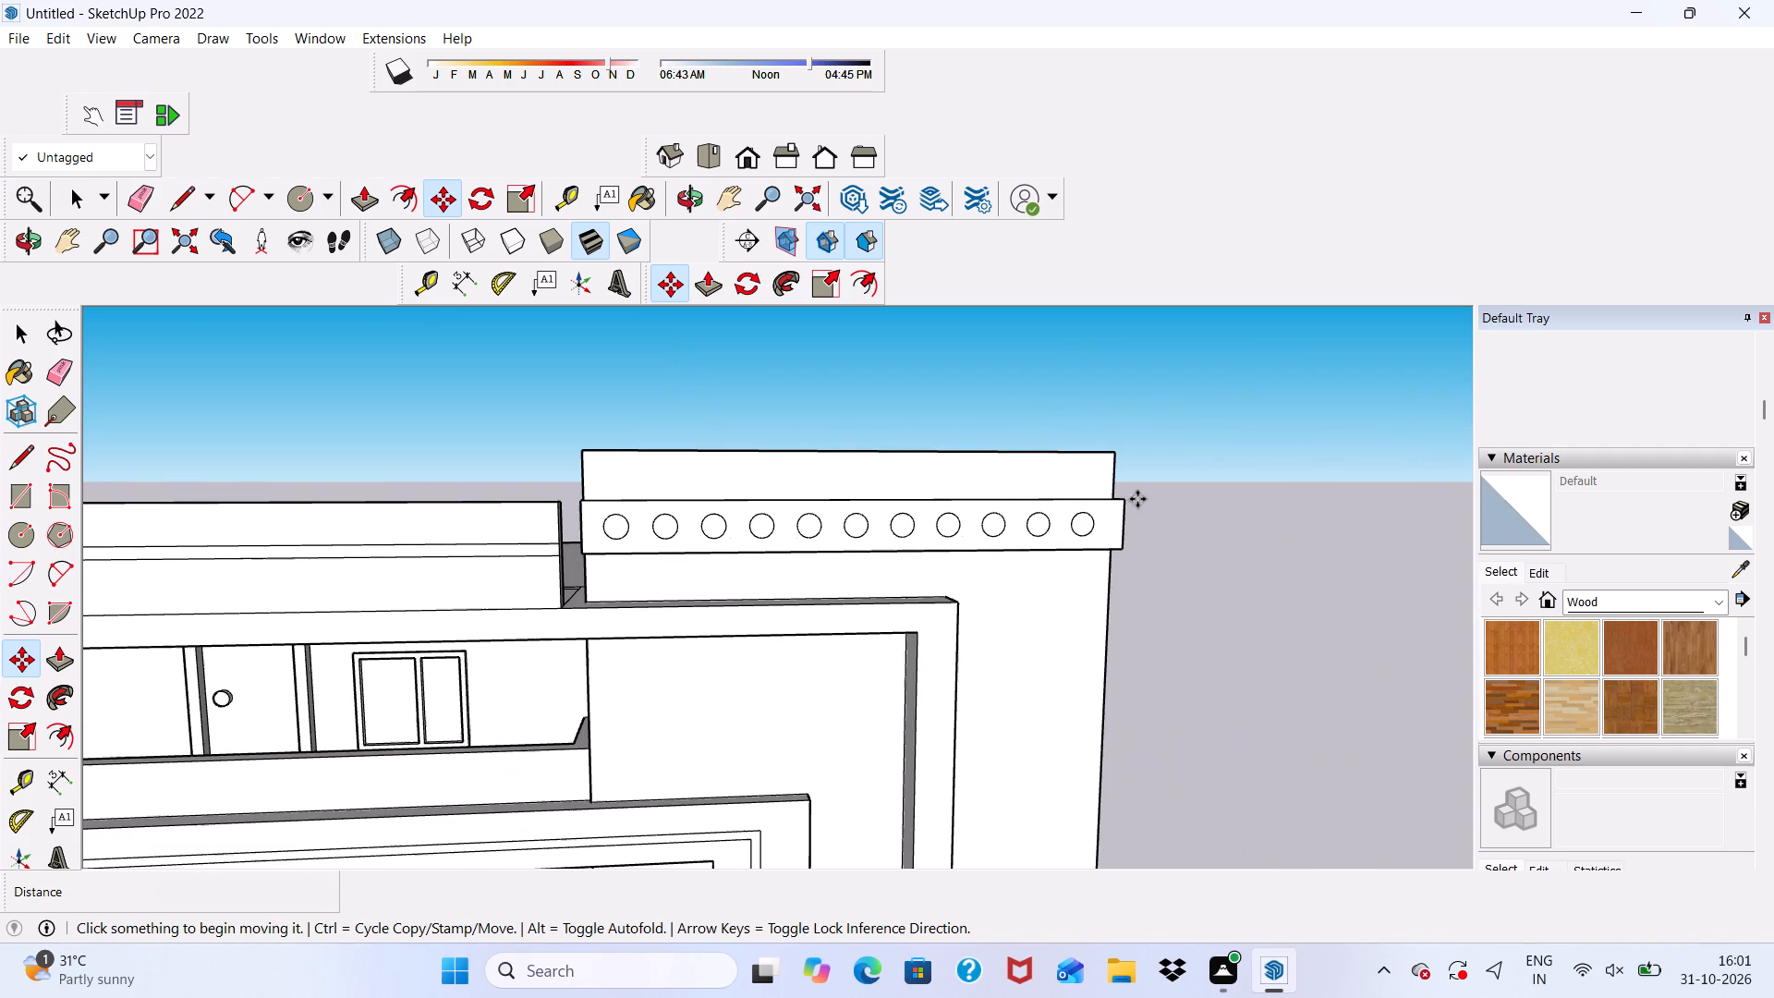
{"action": "scroll", "coordinate": [1137, 499], "scroll_direction": "up", "scroll_amount": 1}
{"action": "key", "text": "space"}
Pull the circle nearest the tower's outer end of the strip outward by 3".
{"action": "scroll", "coordinate": [739, 302], "scroll_direction": "up", "scroll_amount": 4}
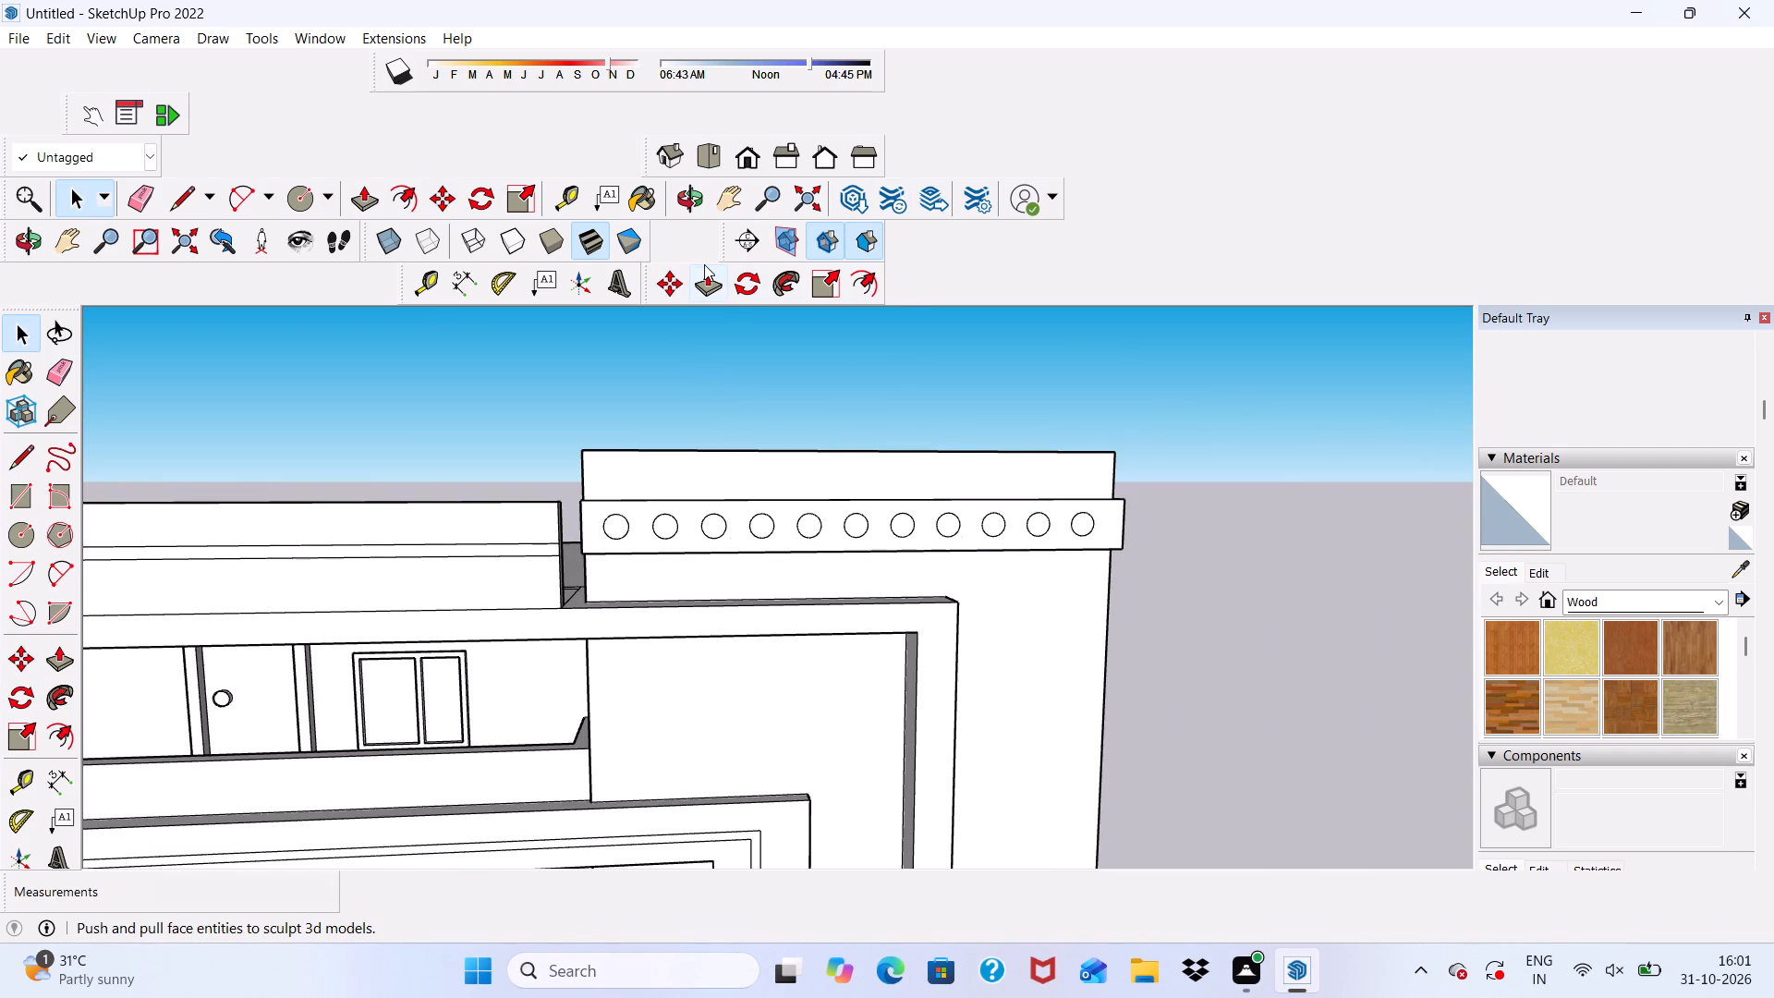
{"action": "left_click", "coordinate": [704, 274]}
{"action": "scroll", "coordinate": [1082, 528], "scroll_direction": "up", "scroll_amount": 15}
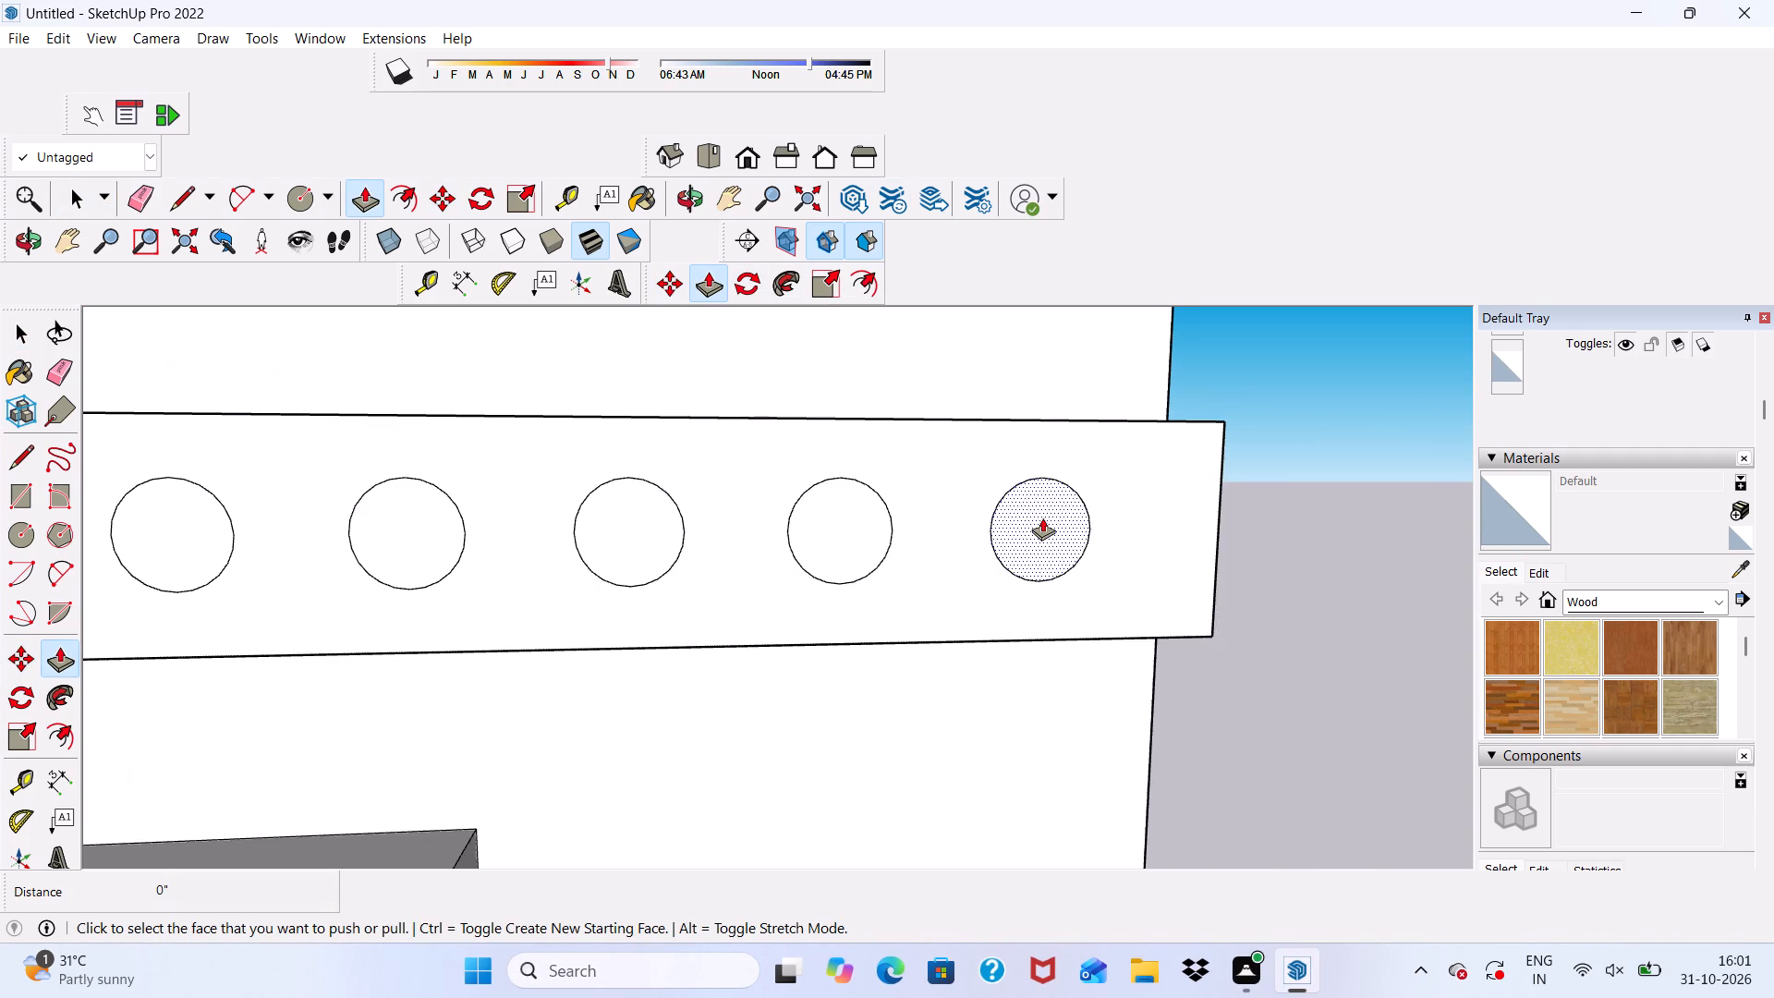
{"action": "left_click", "coordinate": [1042, 517]}
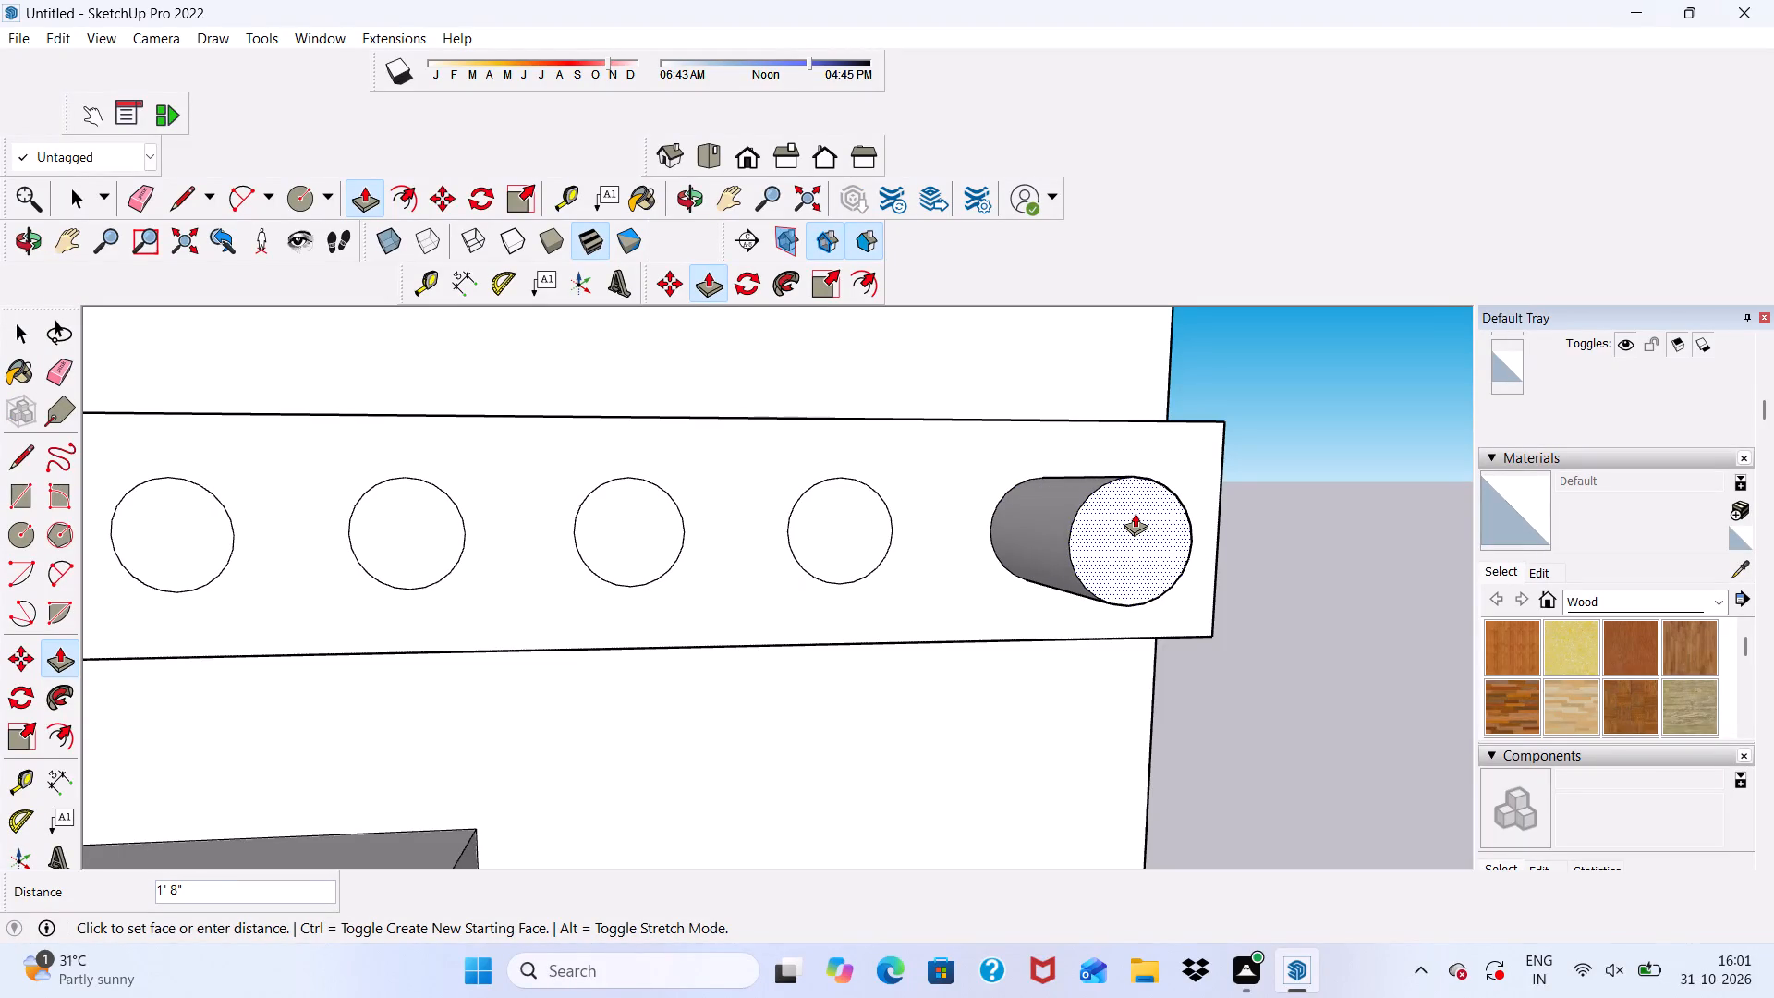
{"action": "key", "text": "3"}
{"action": "key", "text": "shift+quotedbl"}
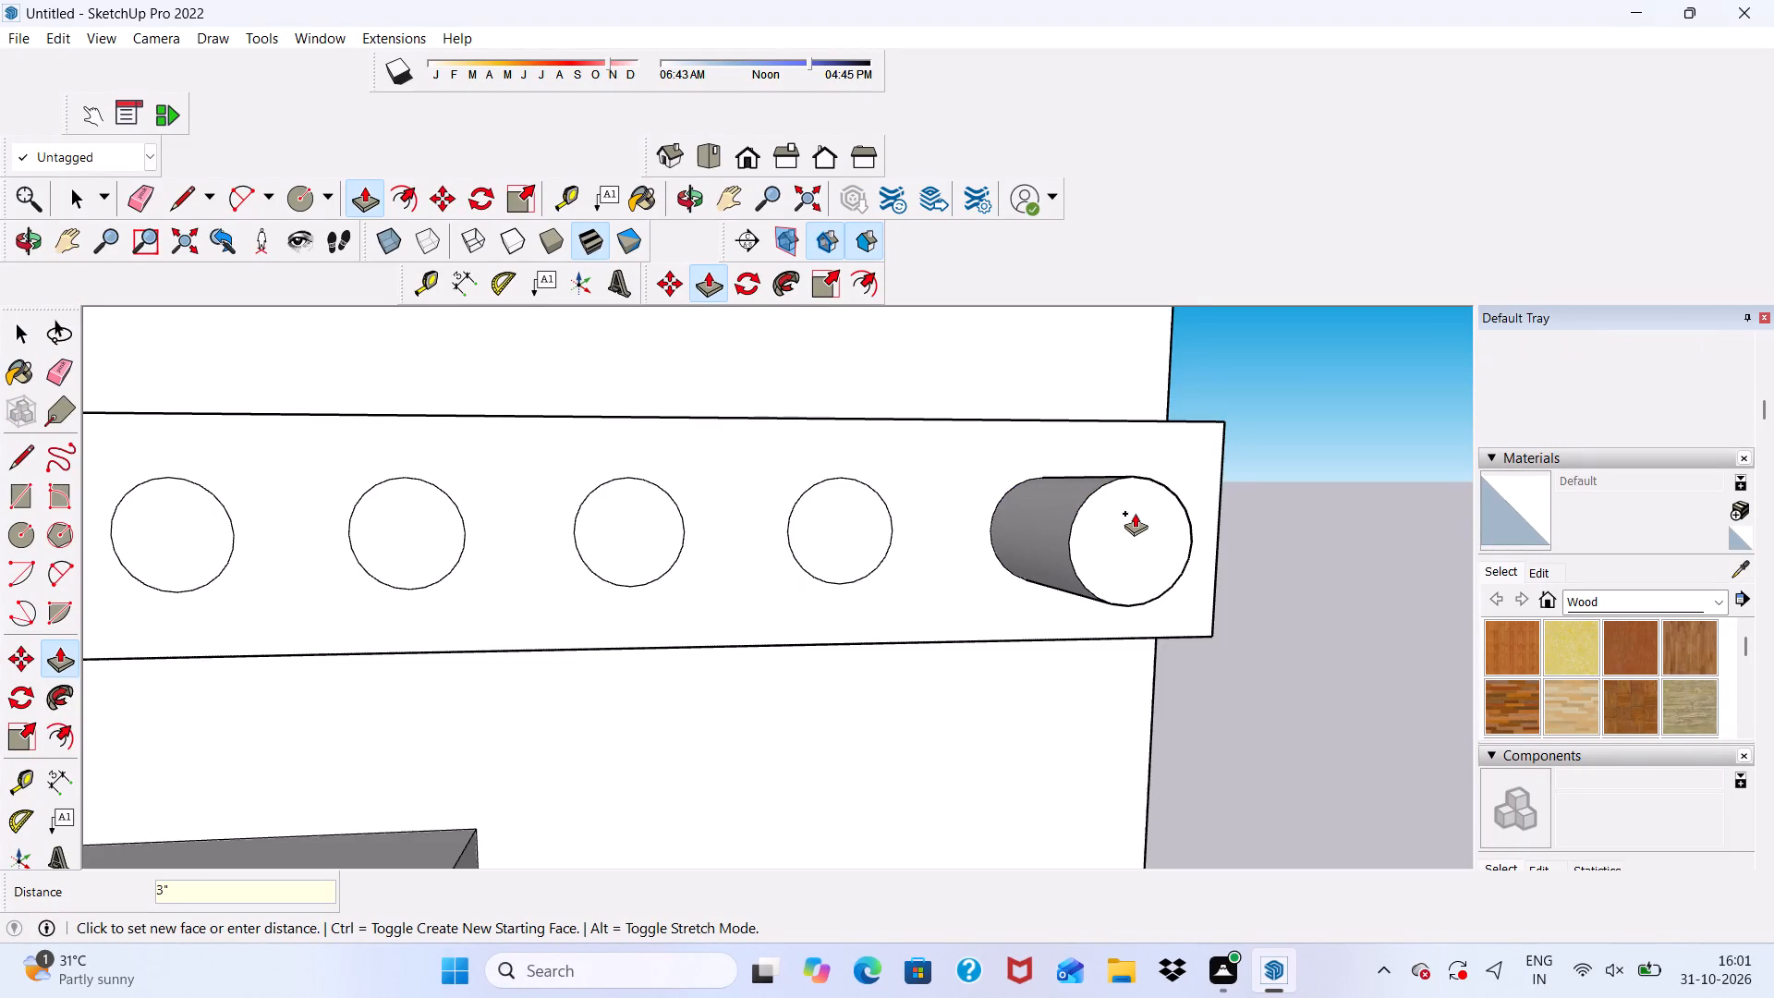
{"action": "key", "text": "Return"}
Pull the second, third and fourth circles from the tower's outer end outward by 3", matching the first raised disc.
{"action": "scroll", "coordinate": [763, 579], "scroll_direction": "up", "scroll_amount": 4}
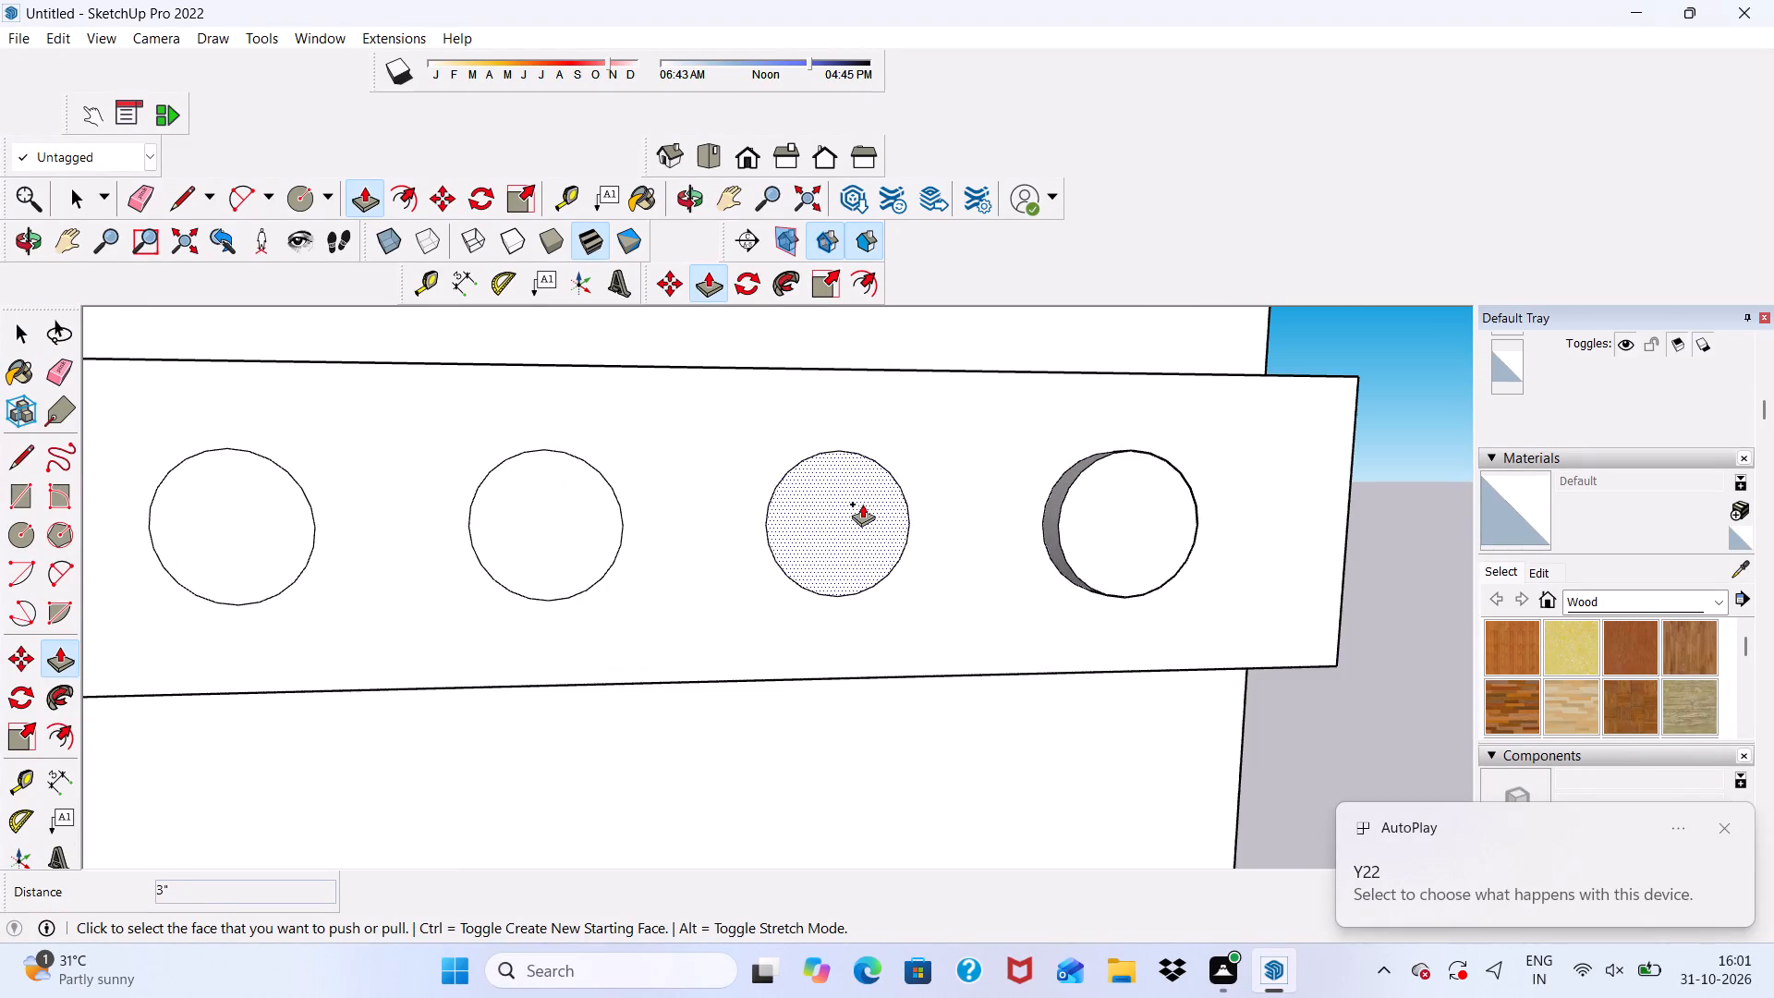
{"action": "left_click", "coordinate": [862, 504]}
{"action": "scroll", "coordinate": [1090, 446], "scroll_direction": "down", "scroll_amount": 3}
{"action": "middle_click_drag", "start_coordinate": [1090, 446], "coordinate": [889, 582]}
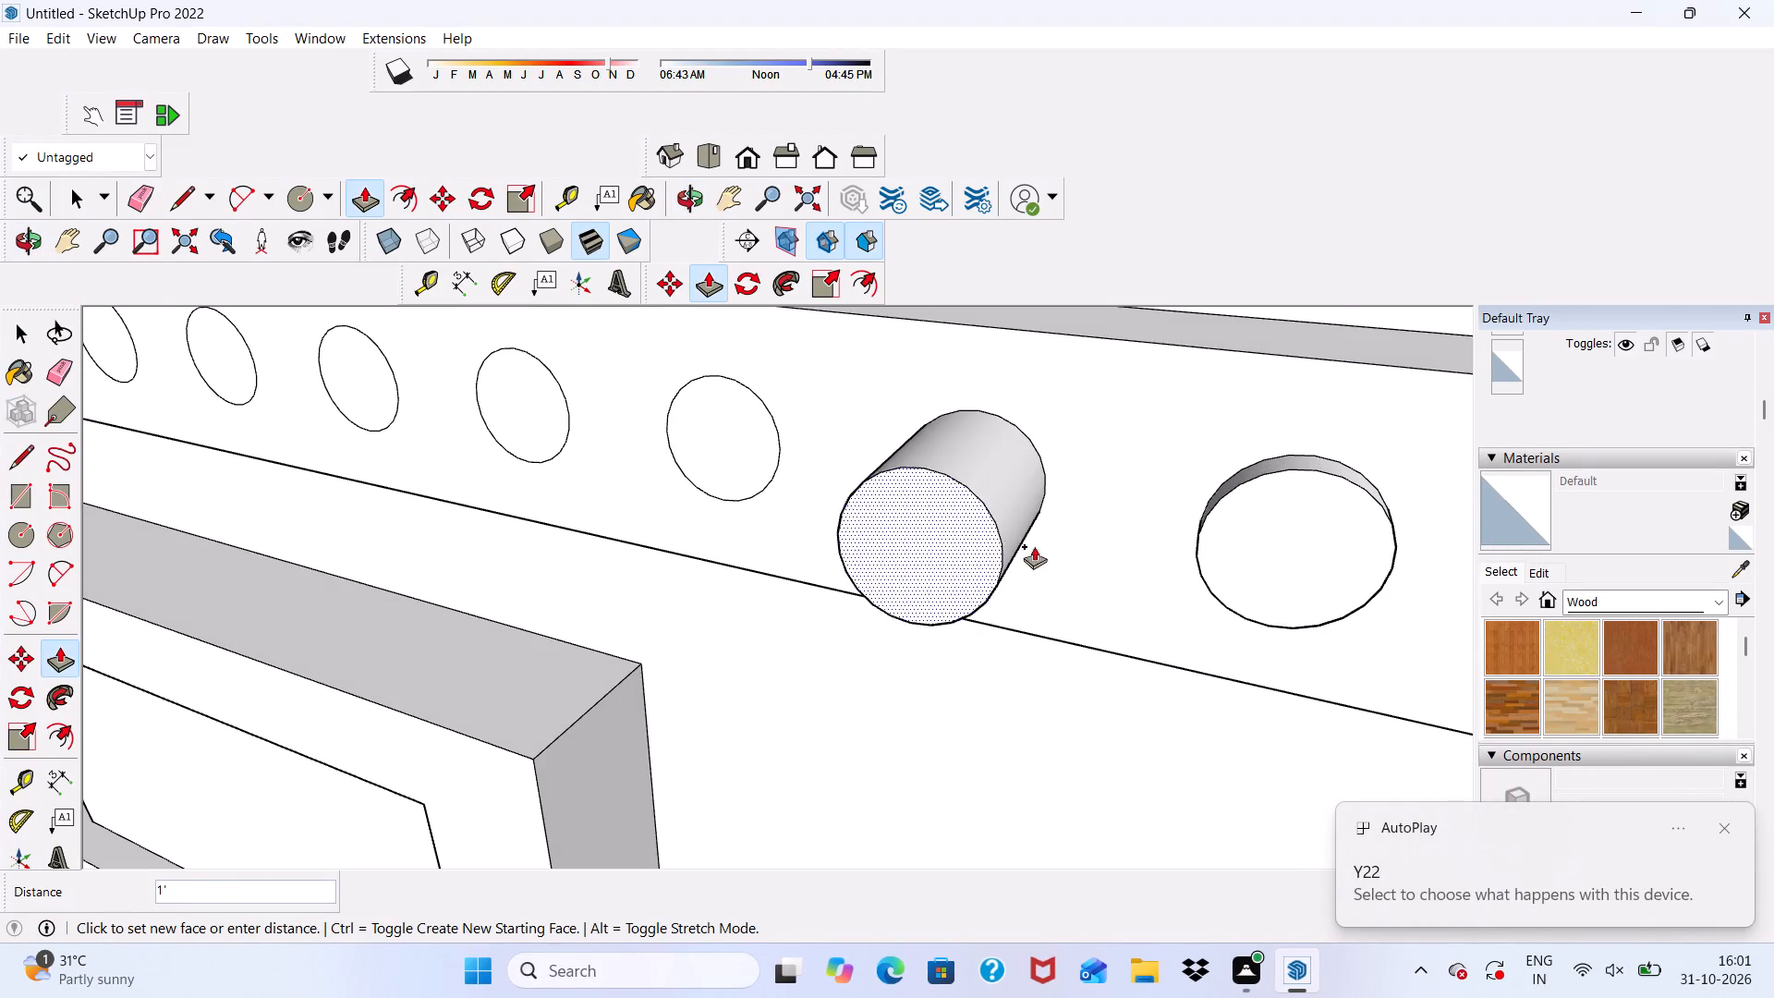
{"action": "scroll", "coordinate": [1228, 559], "scroll_direction": "up", "scroll_amount": 2}
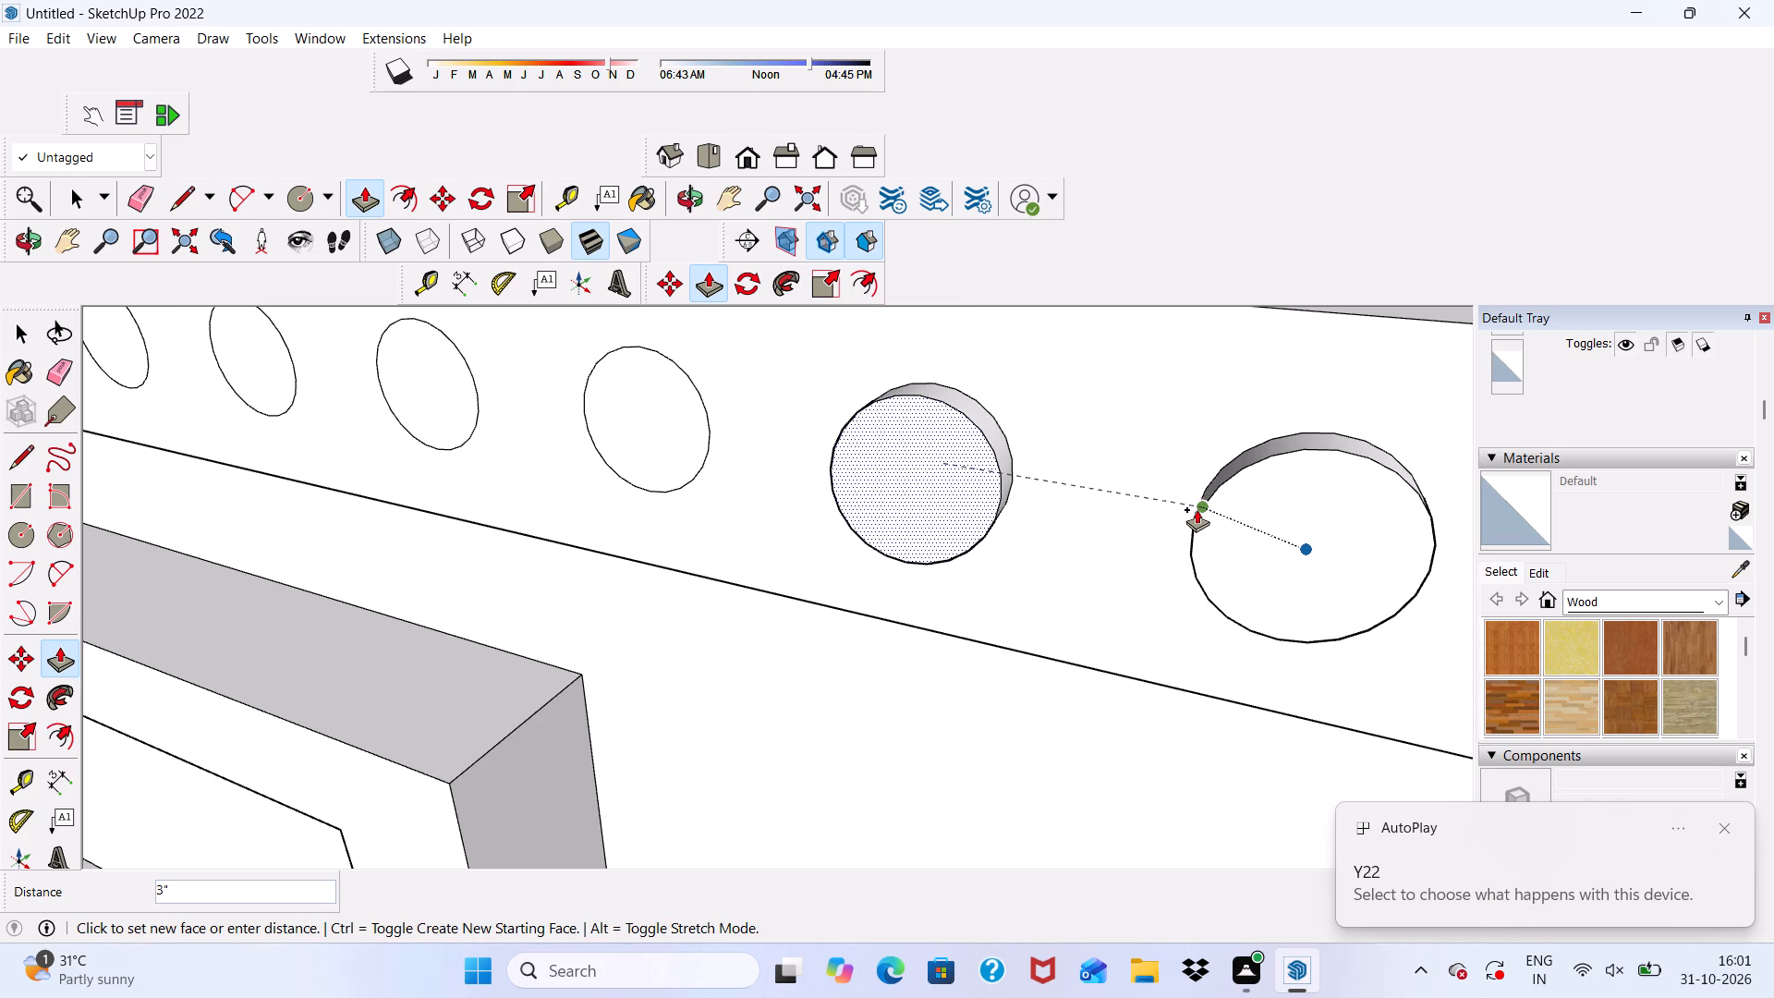
{"action": "left_click", "coordinate": [1197, 509]}
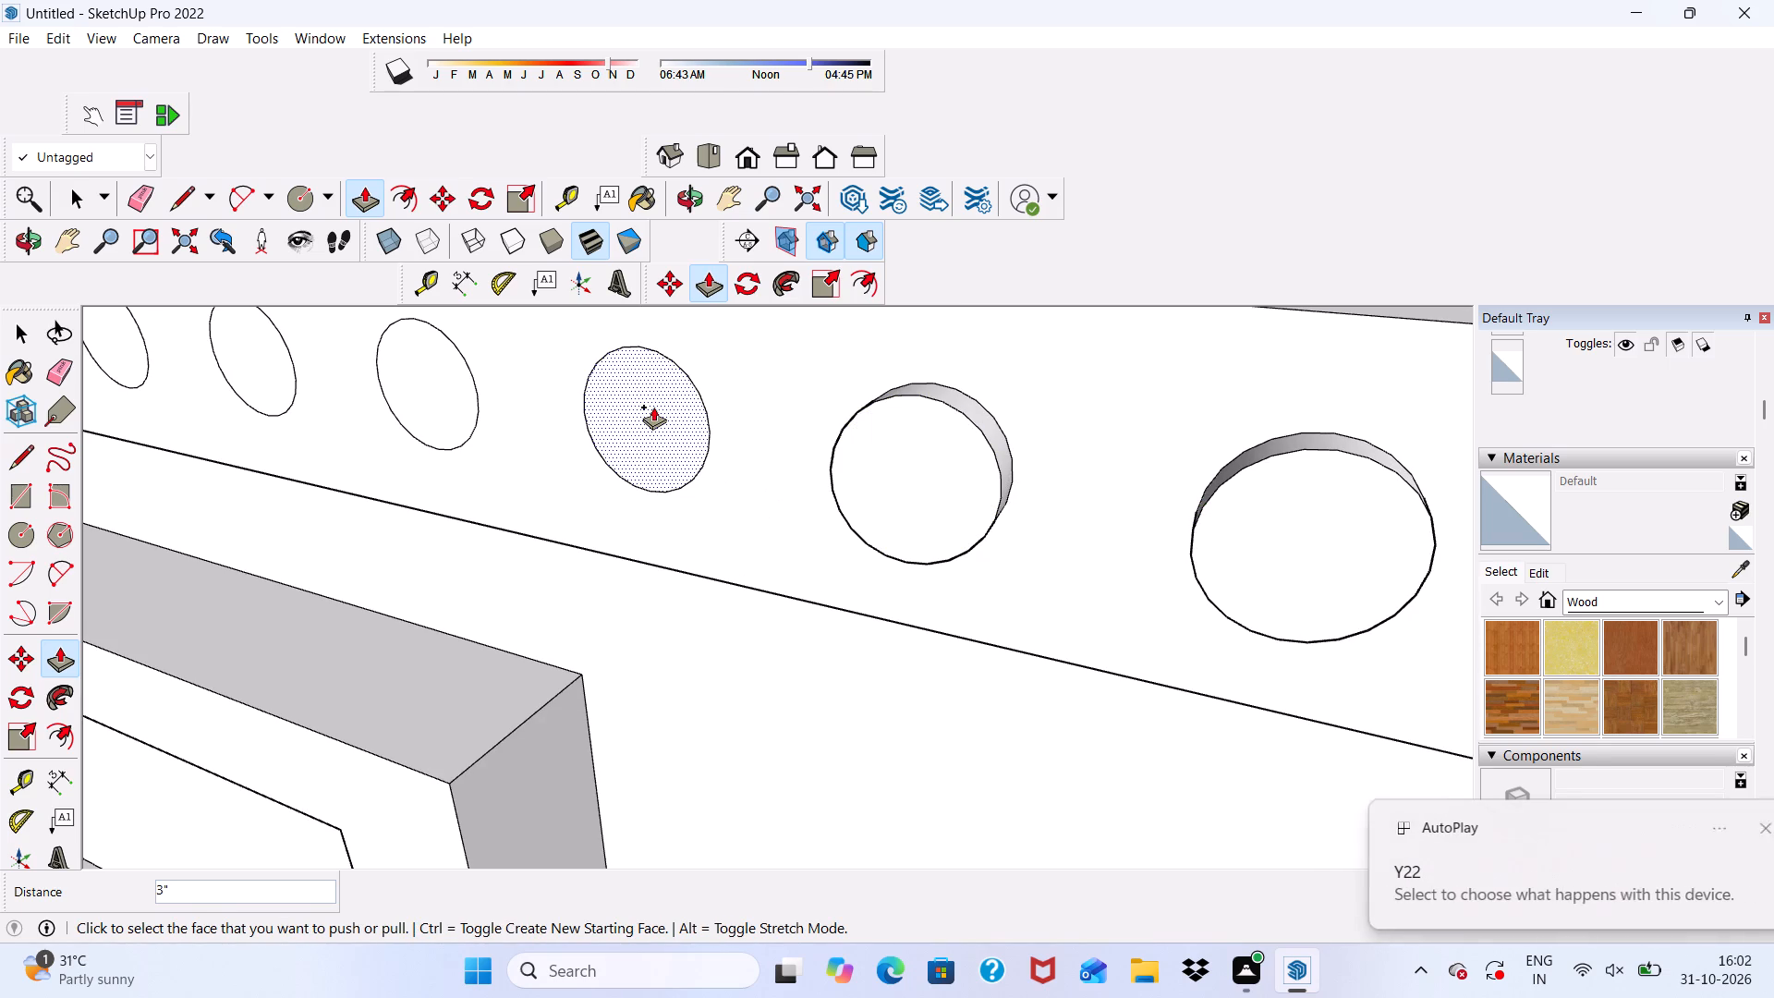
{"action": "left_click", "coordinate": [653, 407]}
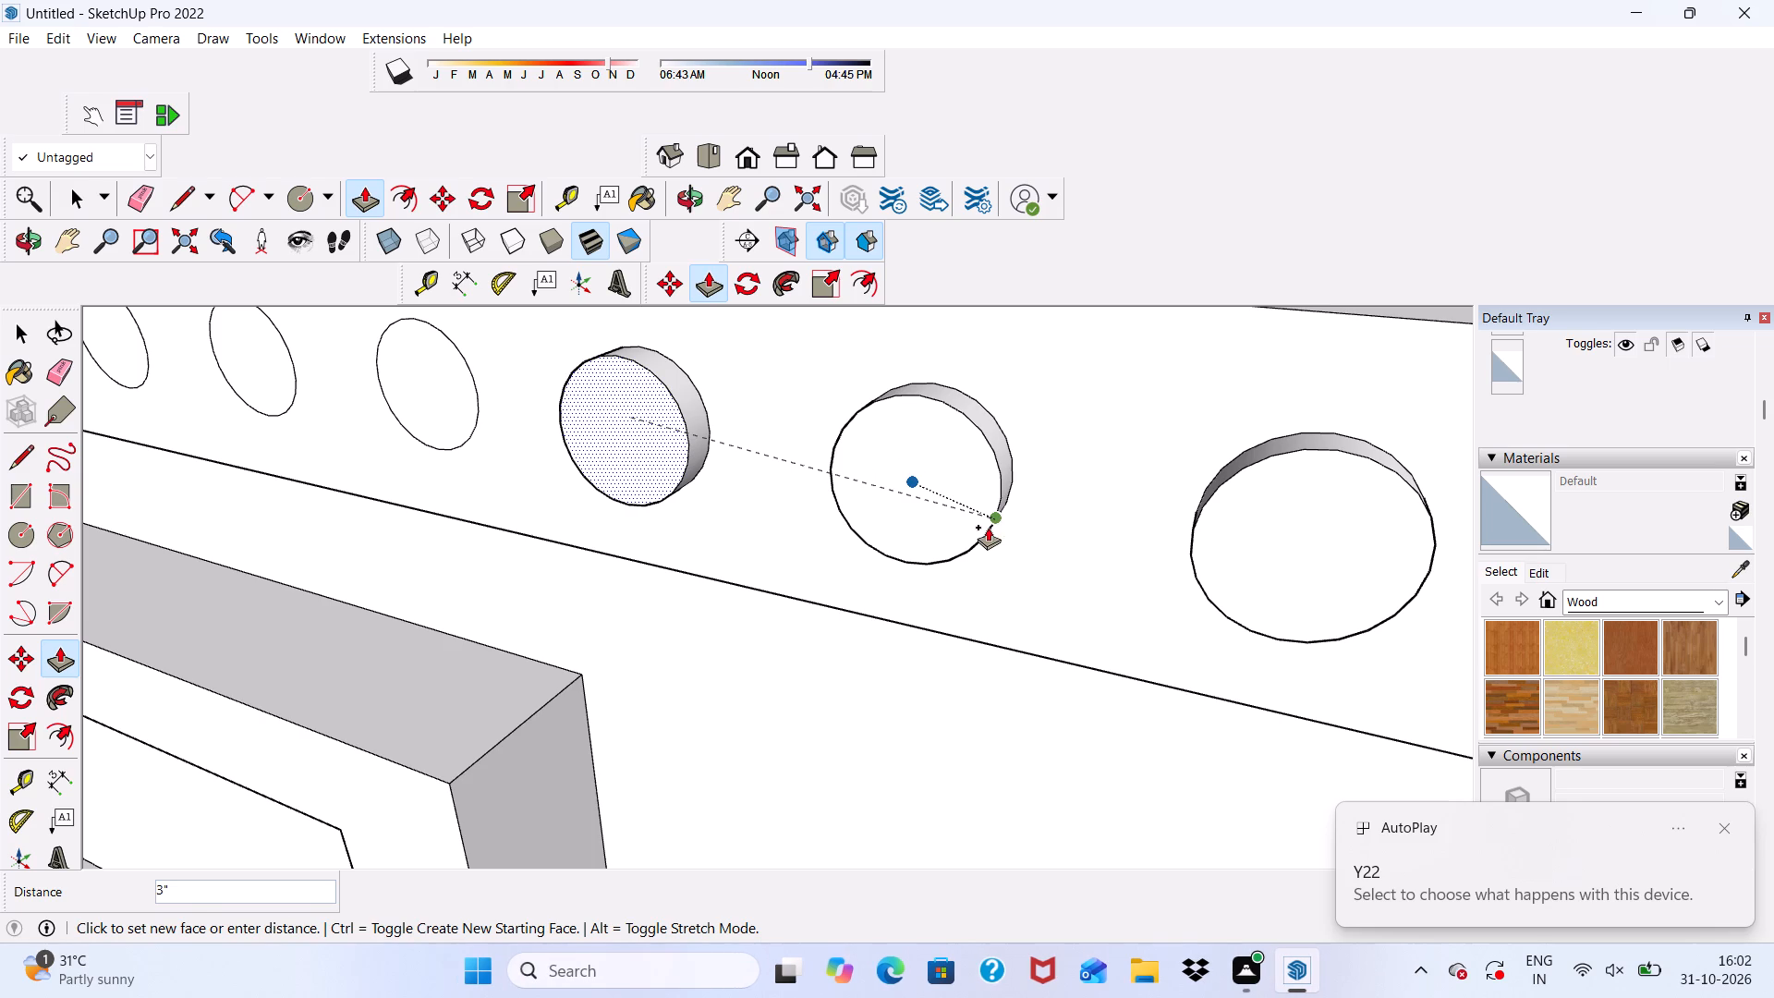
{"action": "left_click", "coordinate": [988, 527]}
{"action": "scroll", "coordinate": [430, 399], "scroll_direction": "up", "scroll_amount": 2}
{"action": "left_click", "coordinate": [448, 386]}
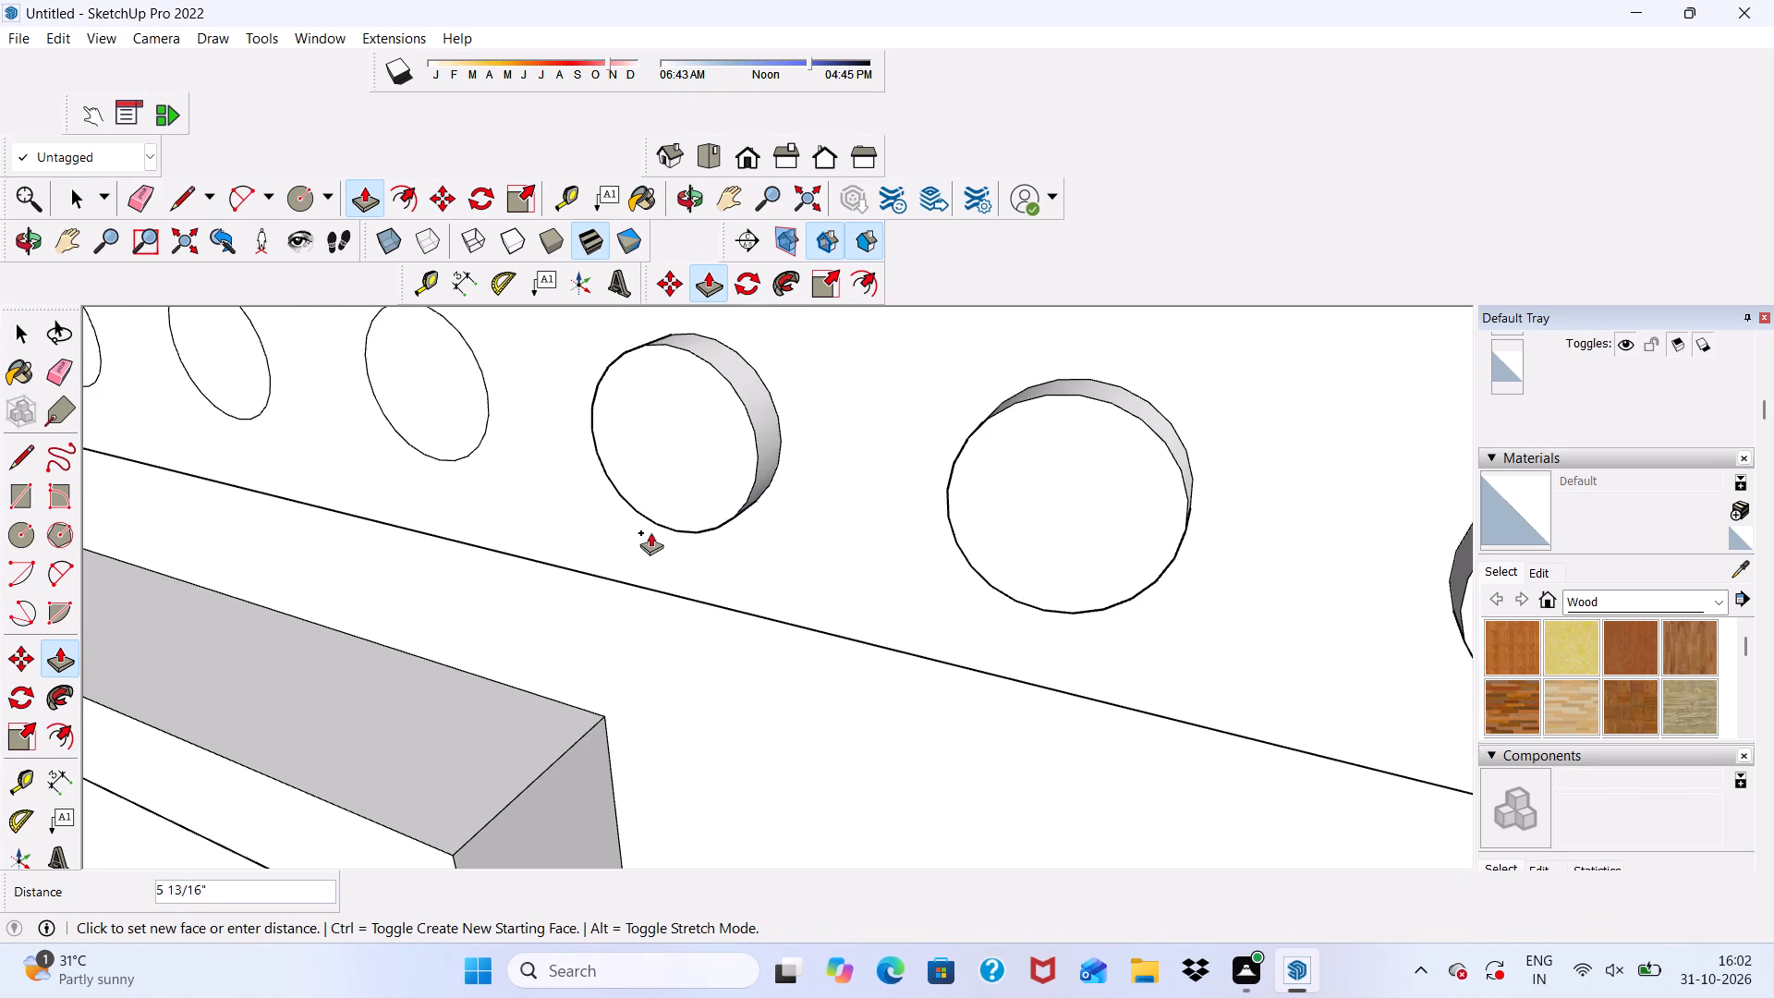
{"action": "left_click", "coordinate": [755, 445]}
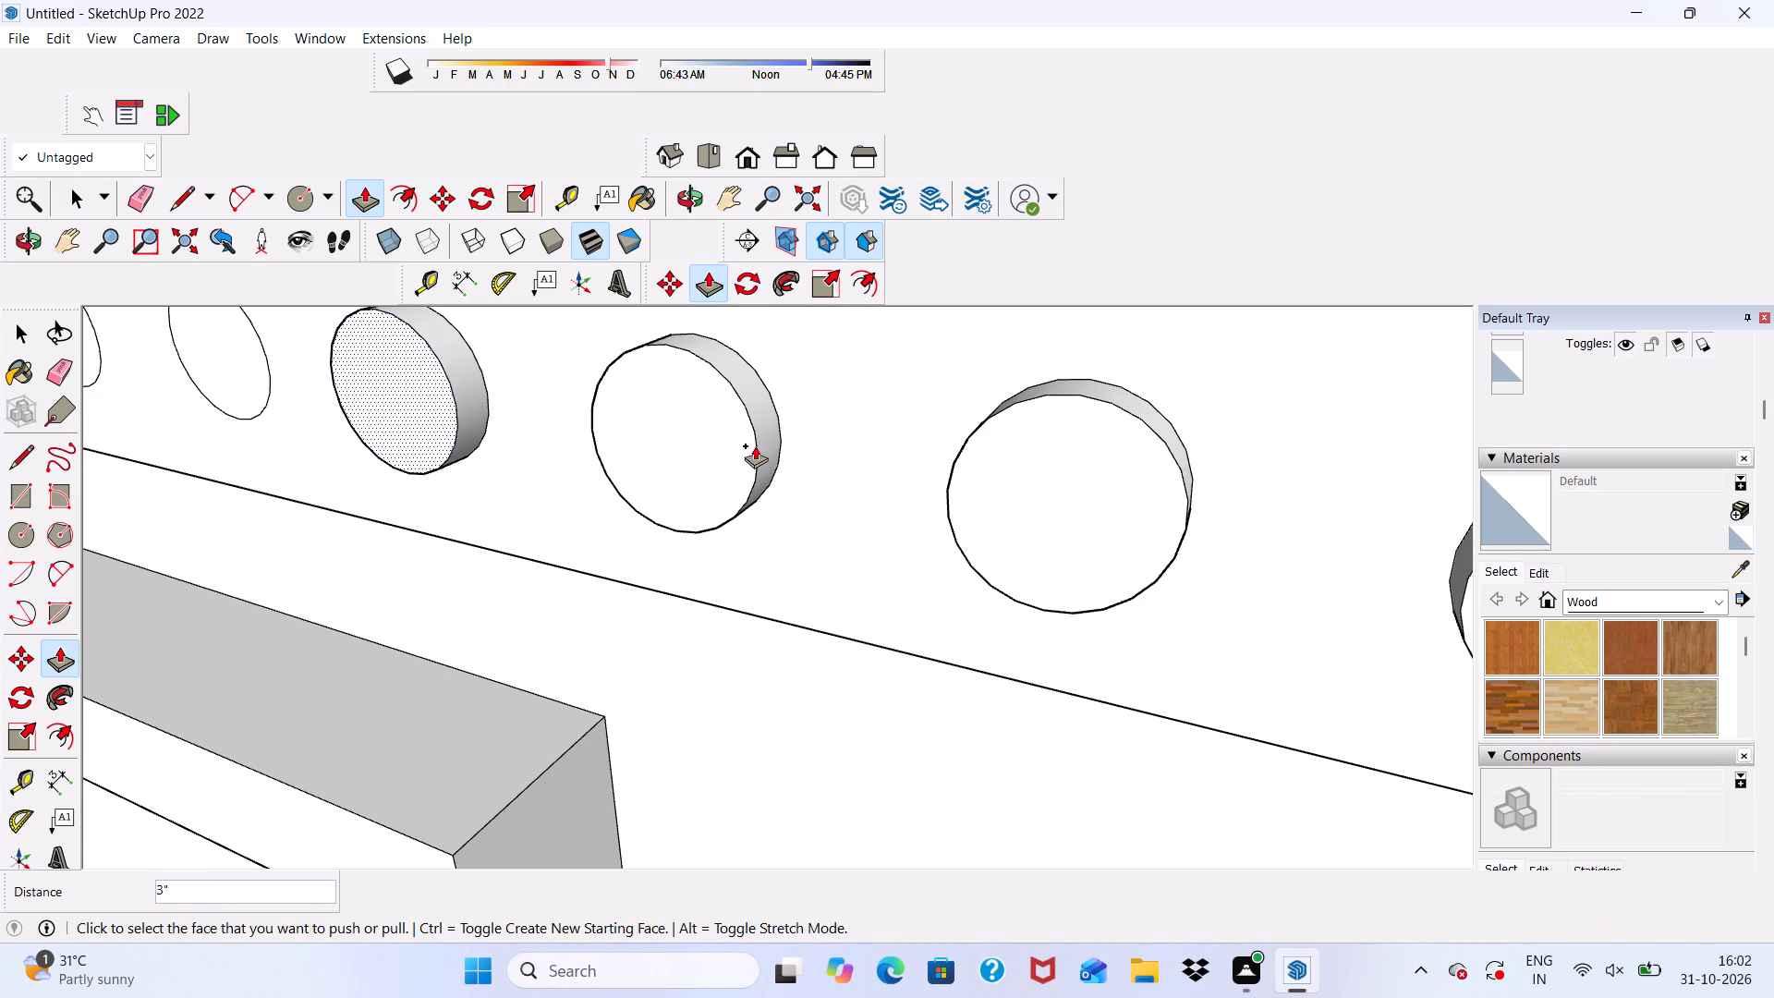
Pull the fifth and sixth circles from the tower's outer end outward by 3", level with the raised discs.
{"action": "scroll", "coordinate": [759, 440], "scroll_direction": "down", "scroll_amount": 5}
{"action": "scroll", "coordinate": [410, 366], "scroll_direction": "up", "scroll_amount": 5}
{"action": "left_click", "coordinate": [382, 370]}
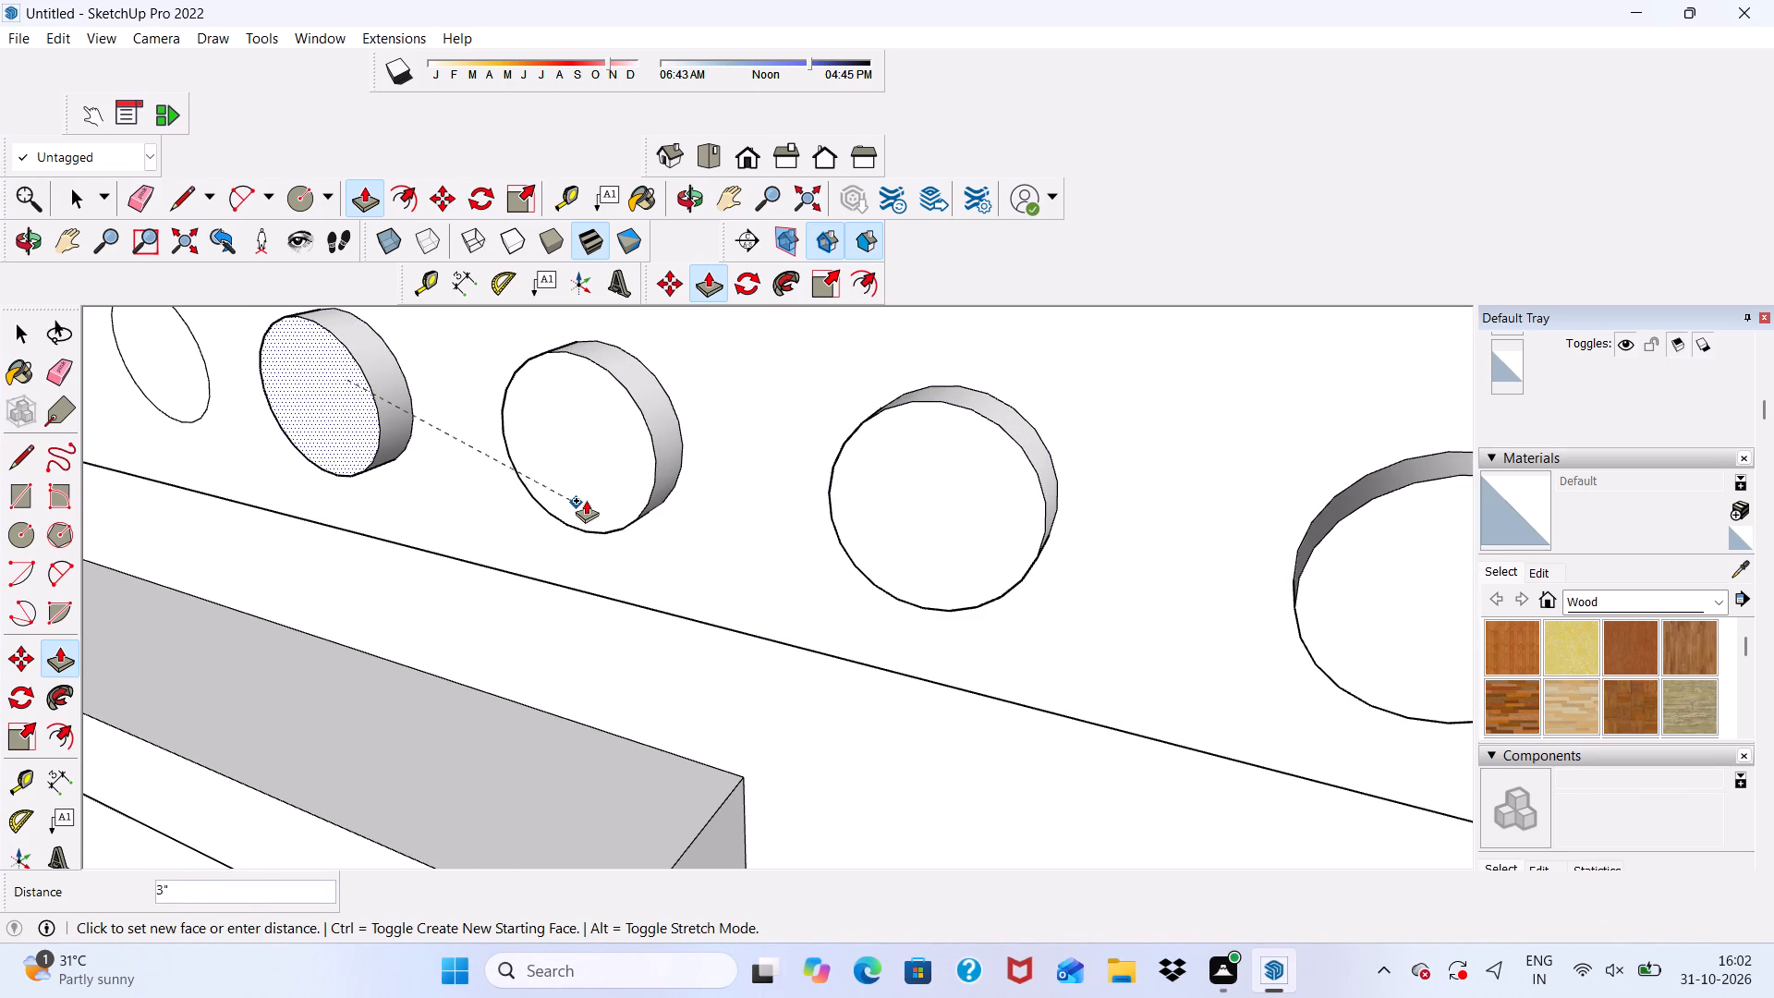
{"action": "scroll", "coordinate": [650, 423], "scroll_direction": "up", "scroll_amount": 4}
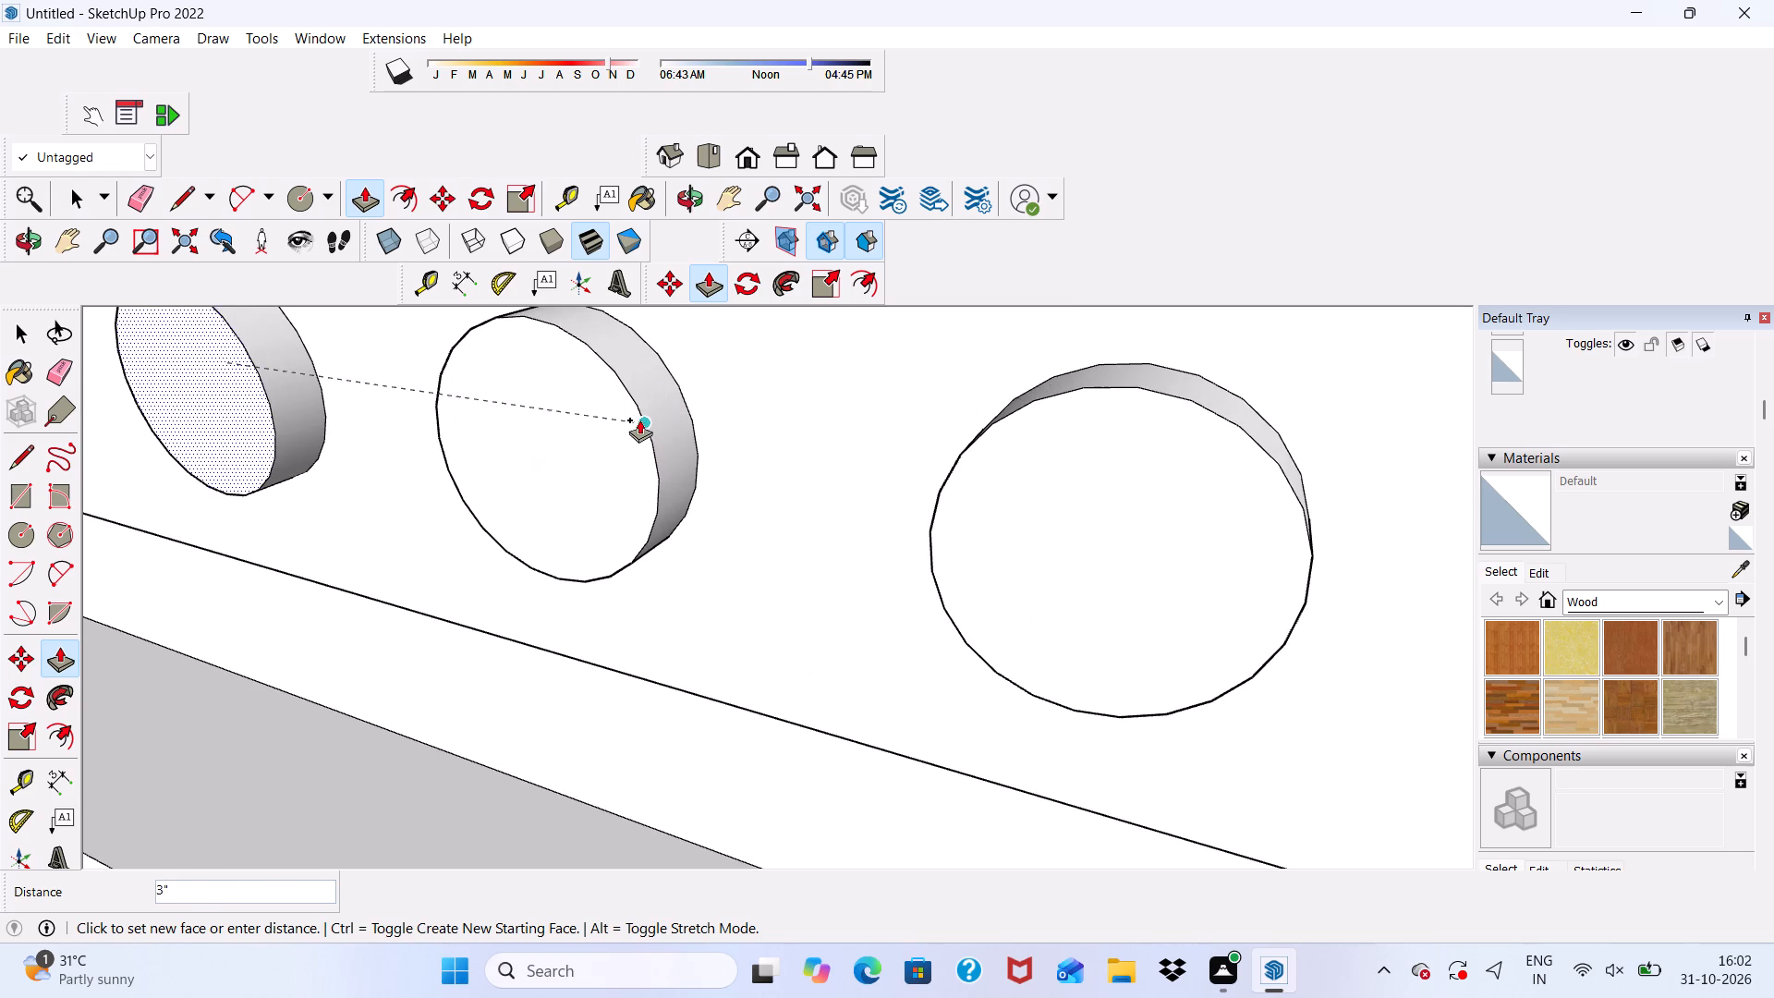
{"action": "left_click", "coordinate": [639, 420]}
{"action": "scroll", "coordinate": [659, 407], "scroll_direction": "down", "scroll_amount": 12}
{"action": "scroll", "coordinate": [421, 413], "scroll_direction": "up", "scroll_amount": 4}
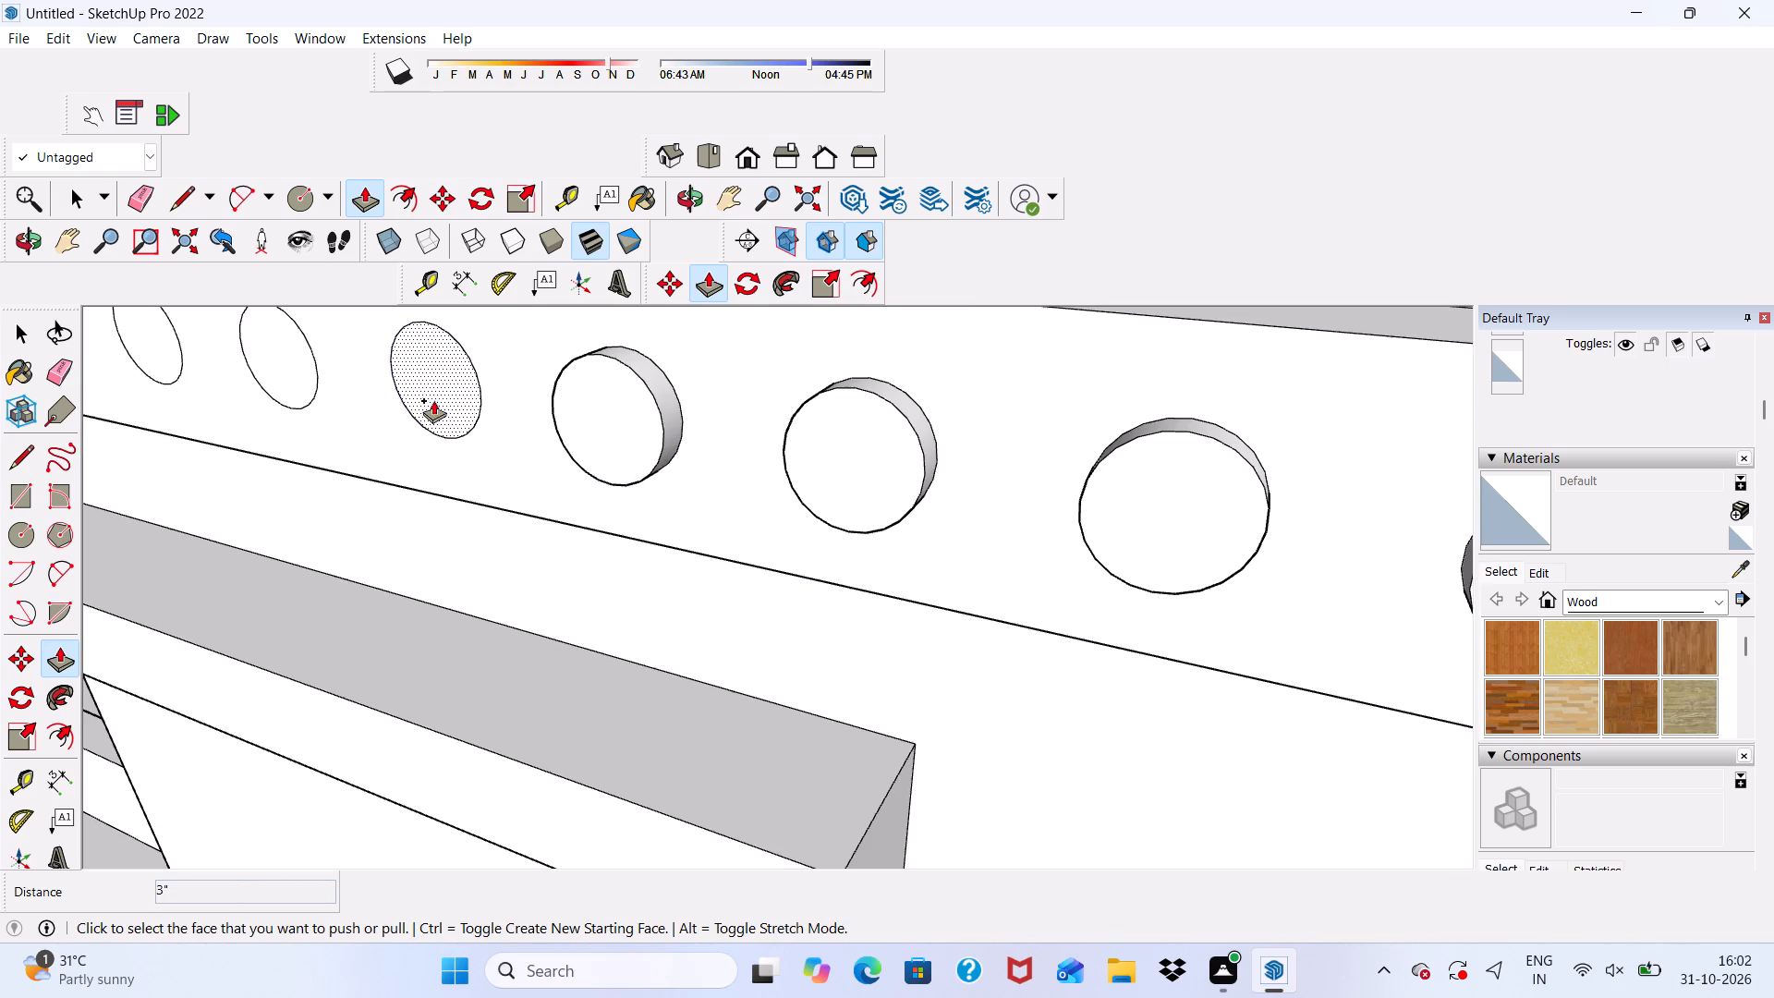
{"action": "left_click", "coordinate": [437, 394]}
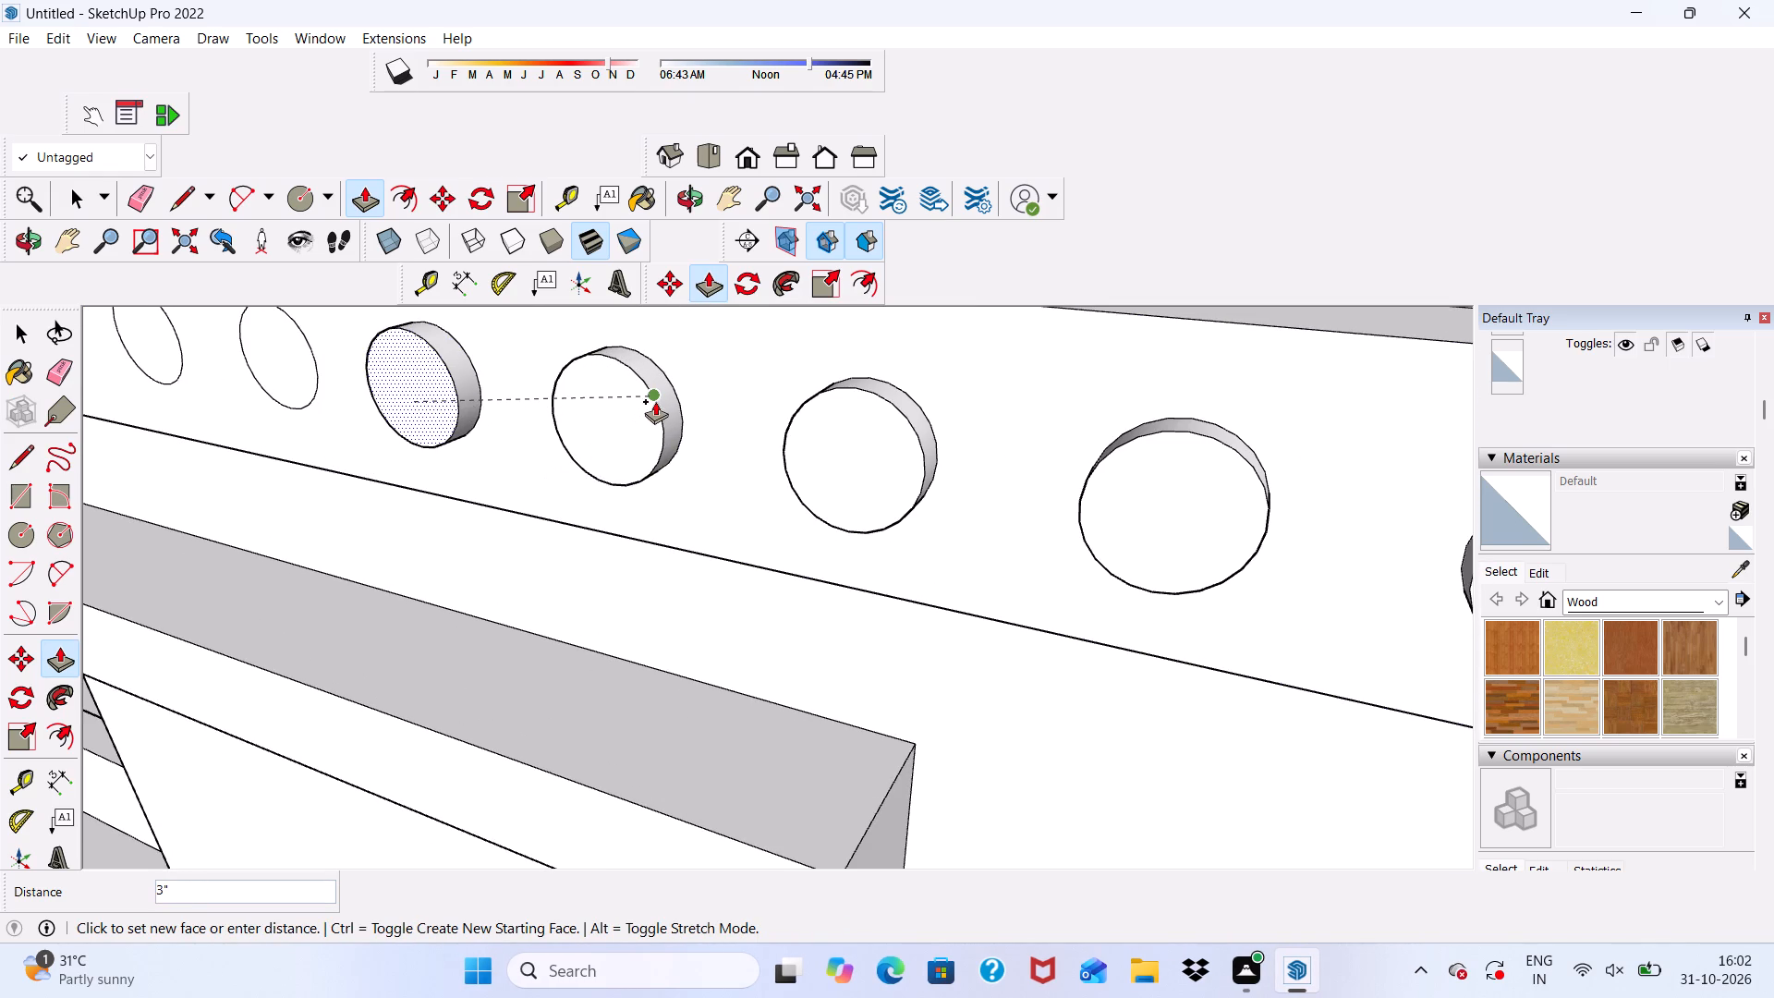
{"action": "left_click", "coordinate": [660, 396]}
Pull the seventh and eighth circles from the tower's outer end outward by 3", level with the raised discs.
{"action": "scroll", "coordinate": [644, 406], "scroll_direction": "down", "scroll_amount": 15}
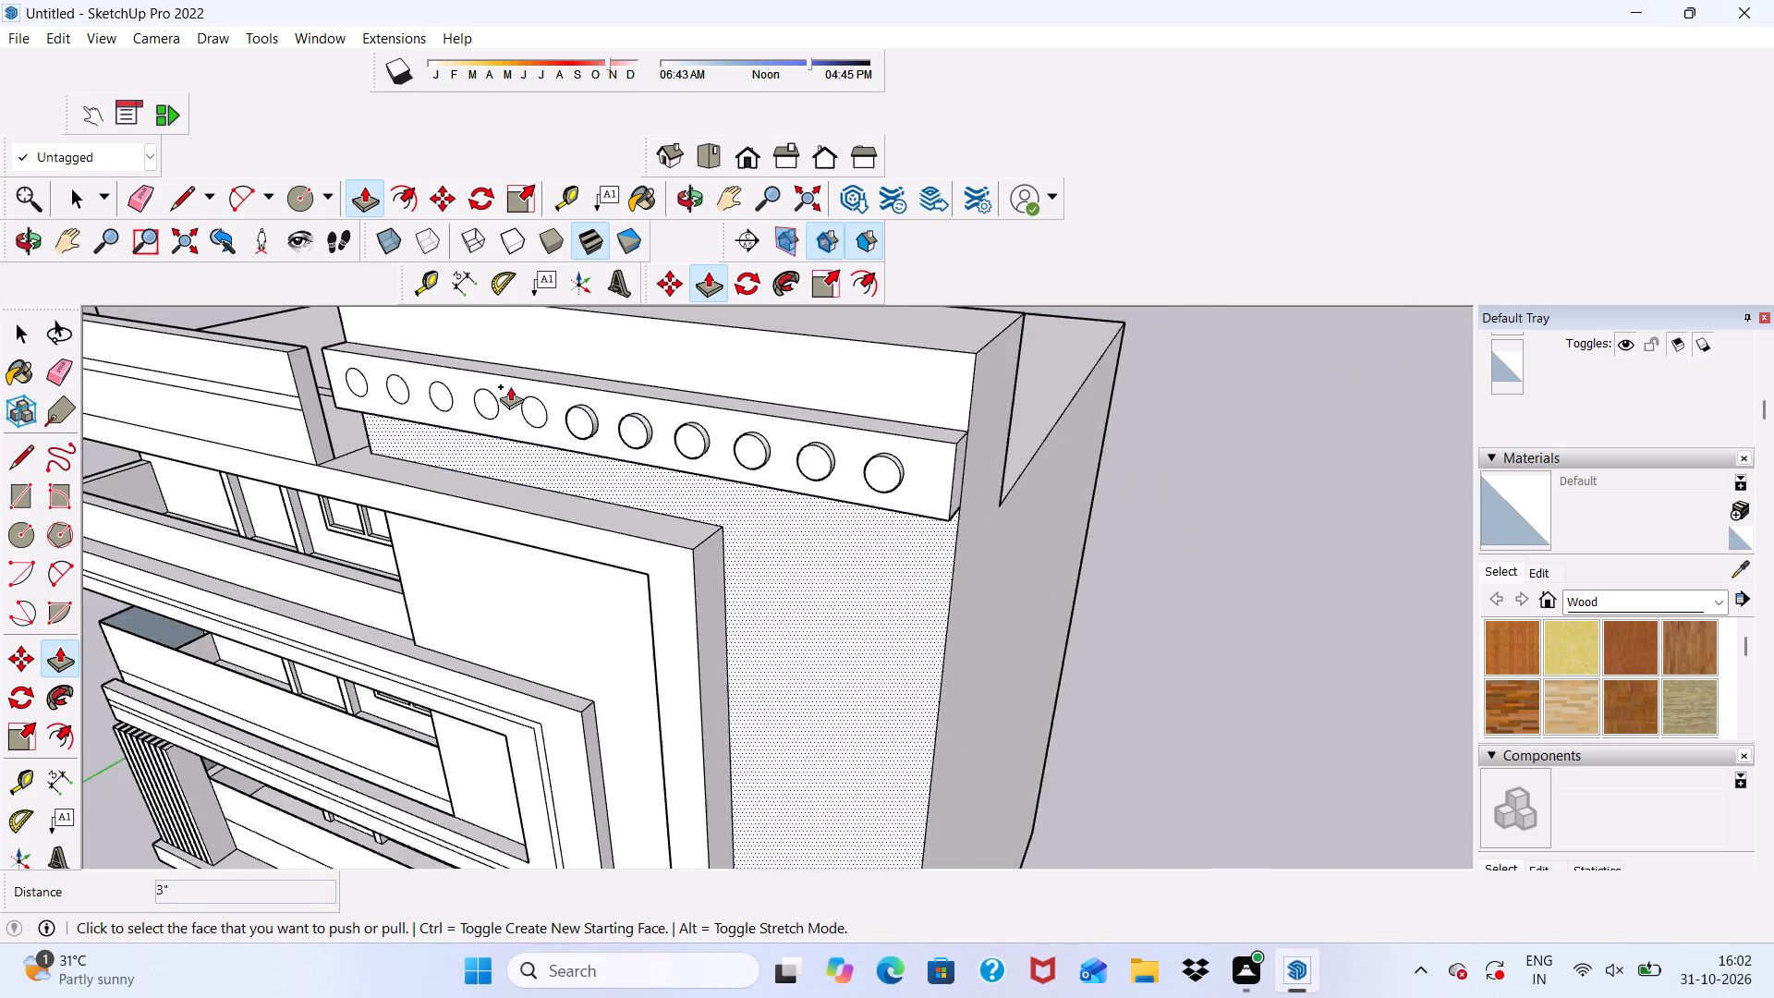
{"action": "scroll", "coordinate": [516, 375], "scroll_direction": "up", "scroll_amount": 12}
{"action": "left_click", "coordinate": [616, 444]}
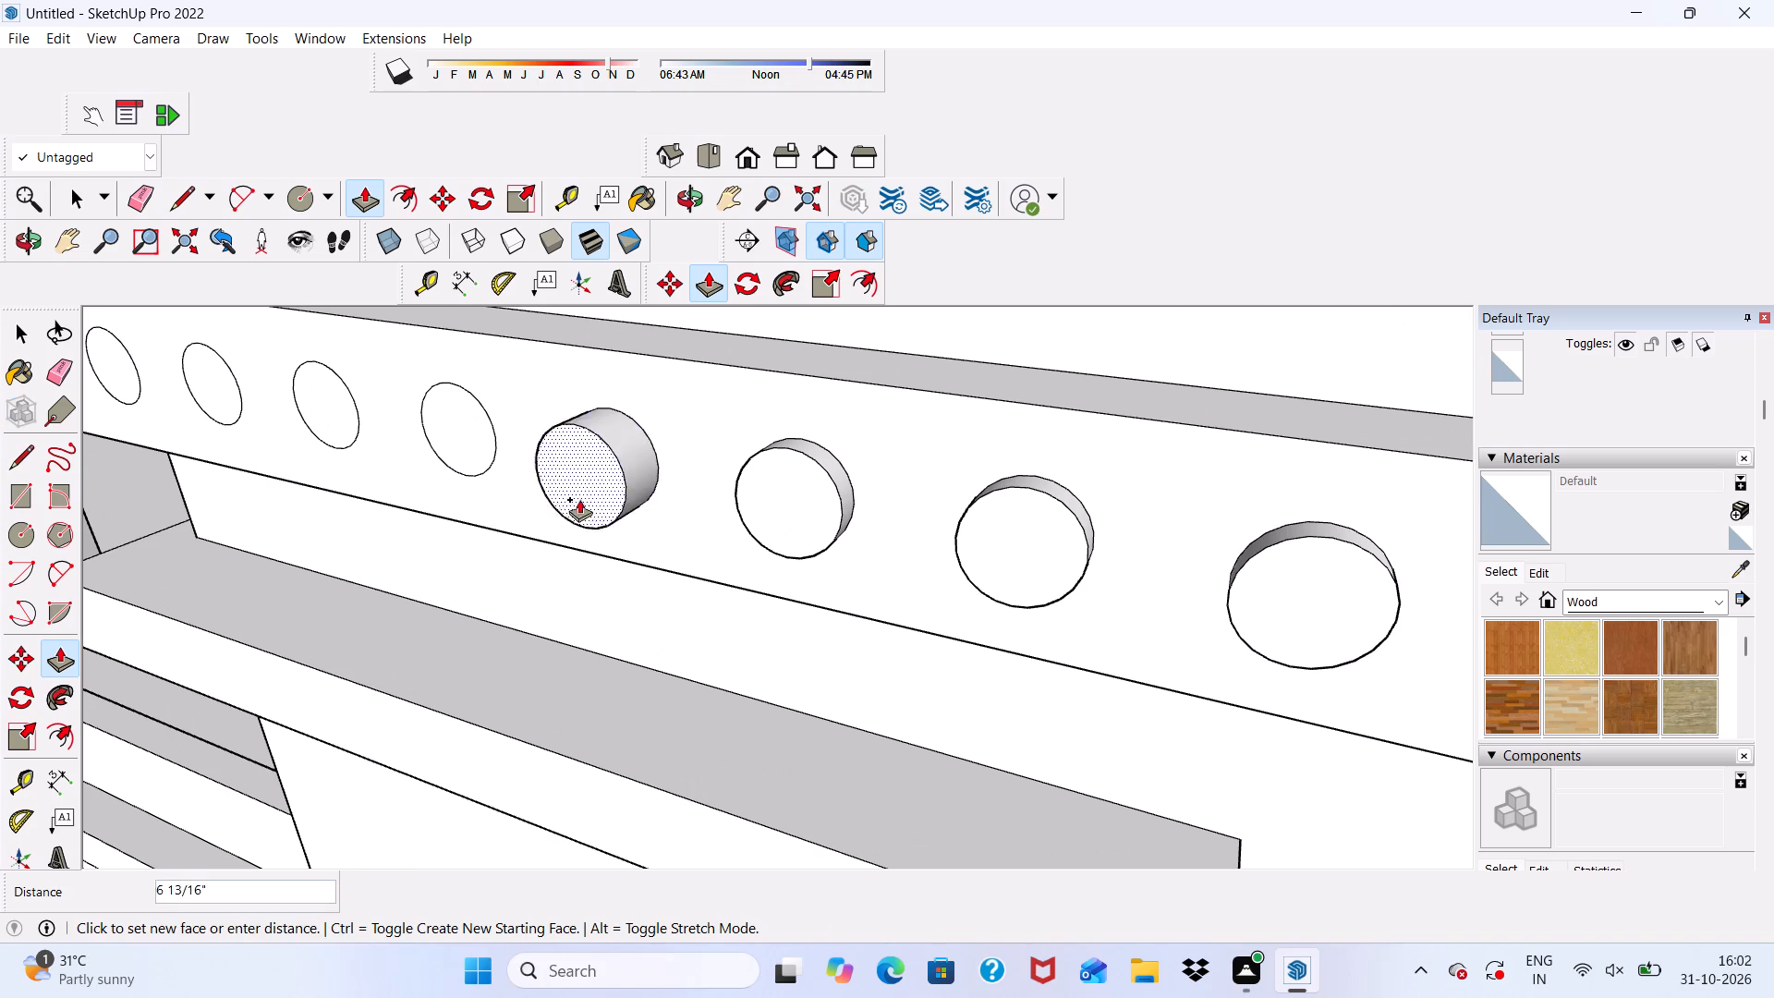
{"action": "left_click", "coordinate": [840, 493]}
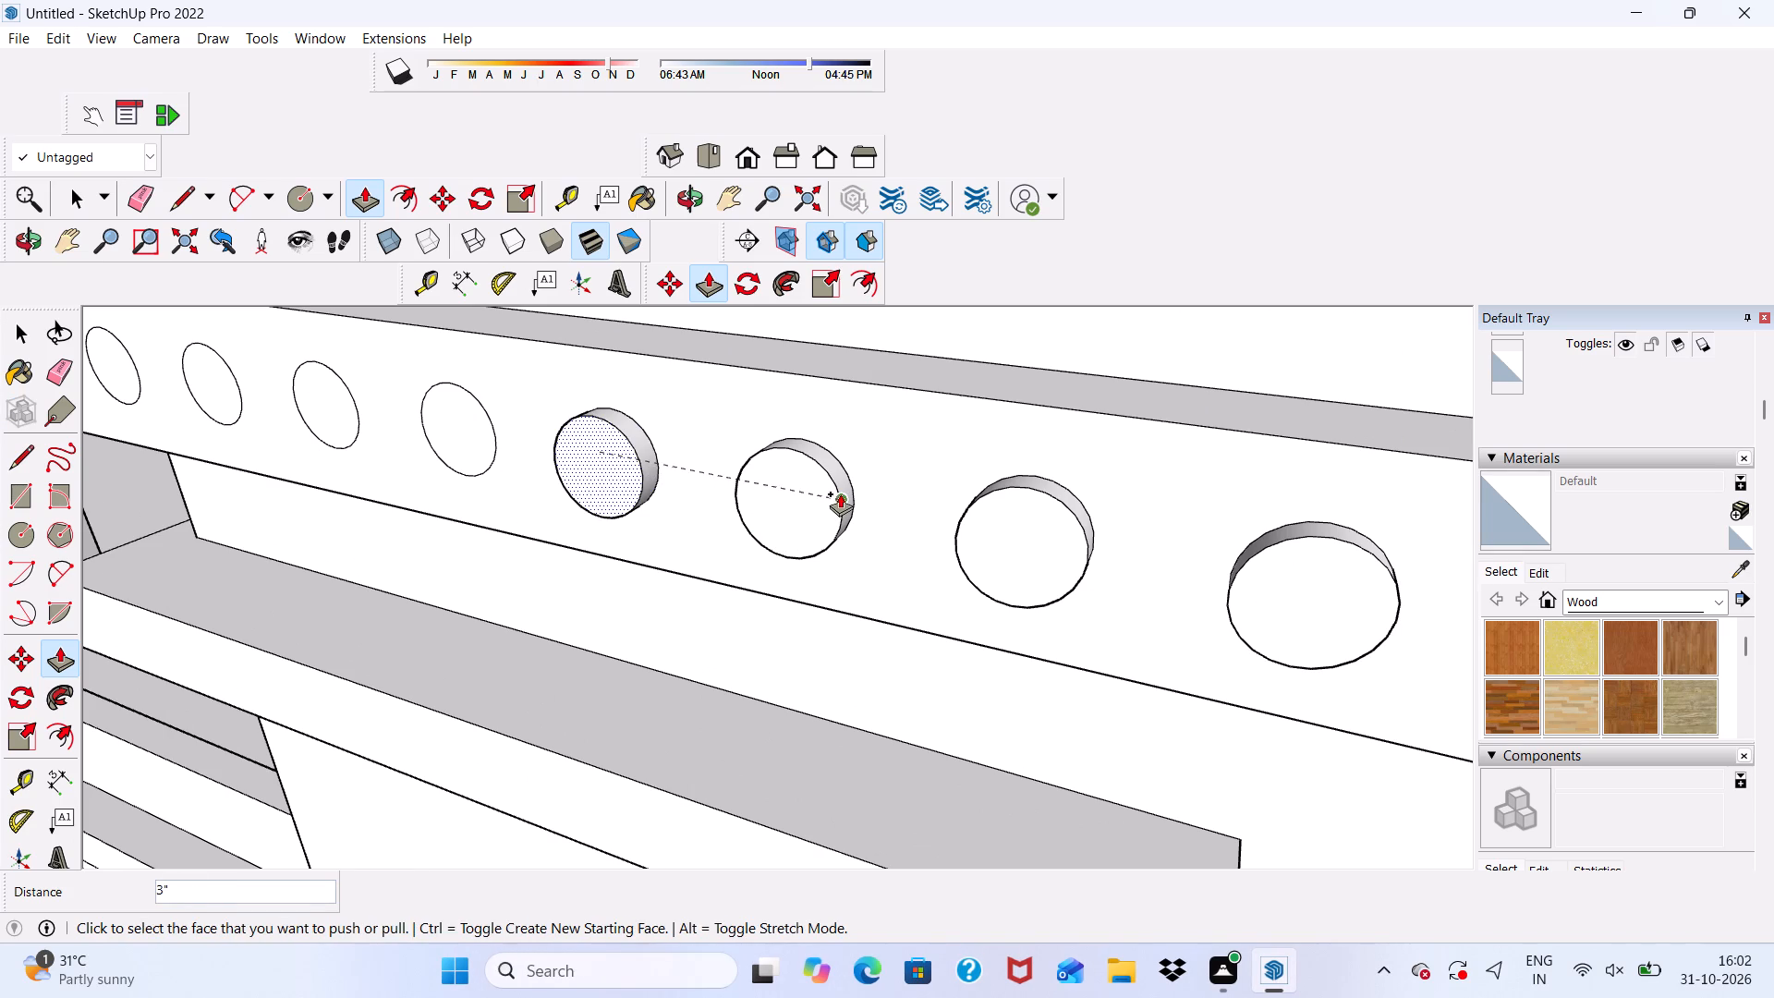
{"action": "scroll", "coordinate": [476, 442], "scroll_direction": "up", "scroll_amount": 3}
{"action": "left_click", "coordinate": [475, 435]}
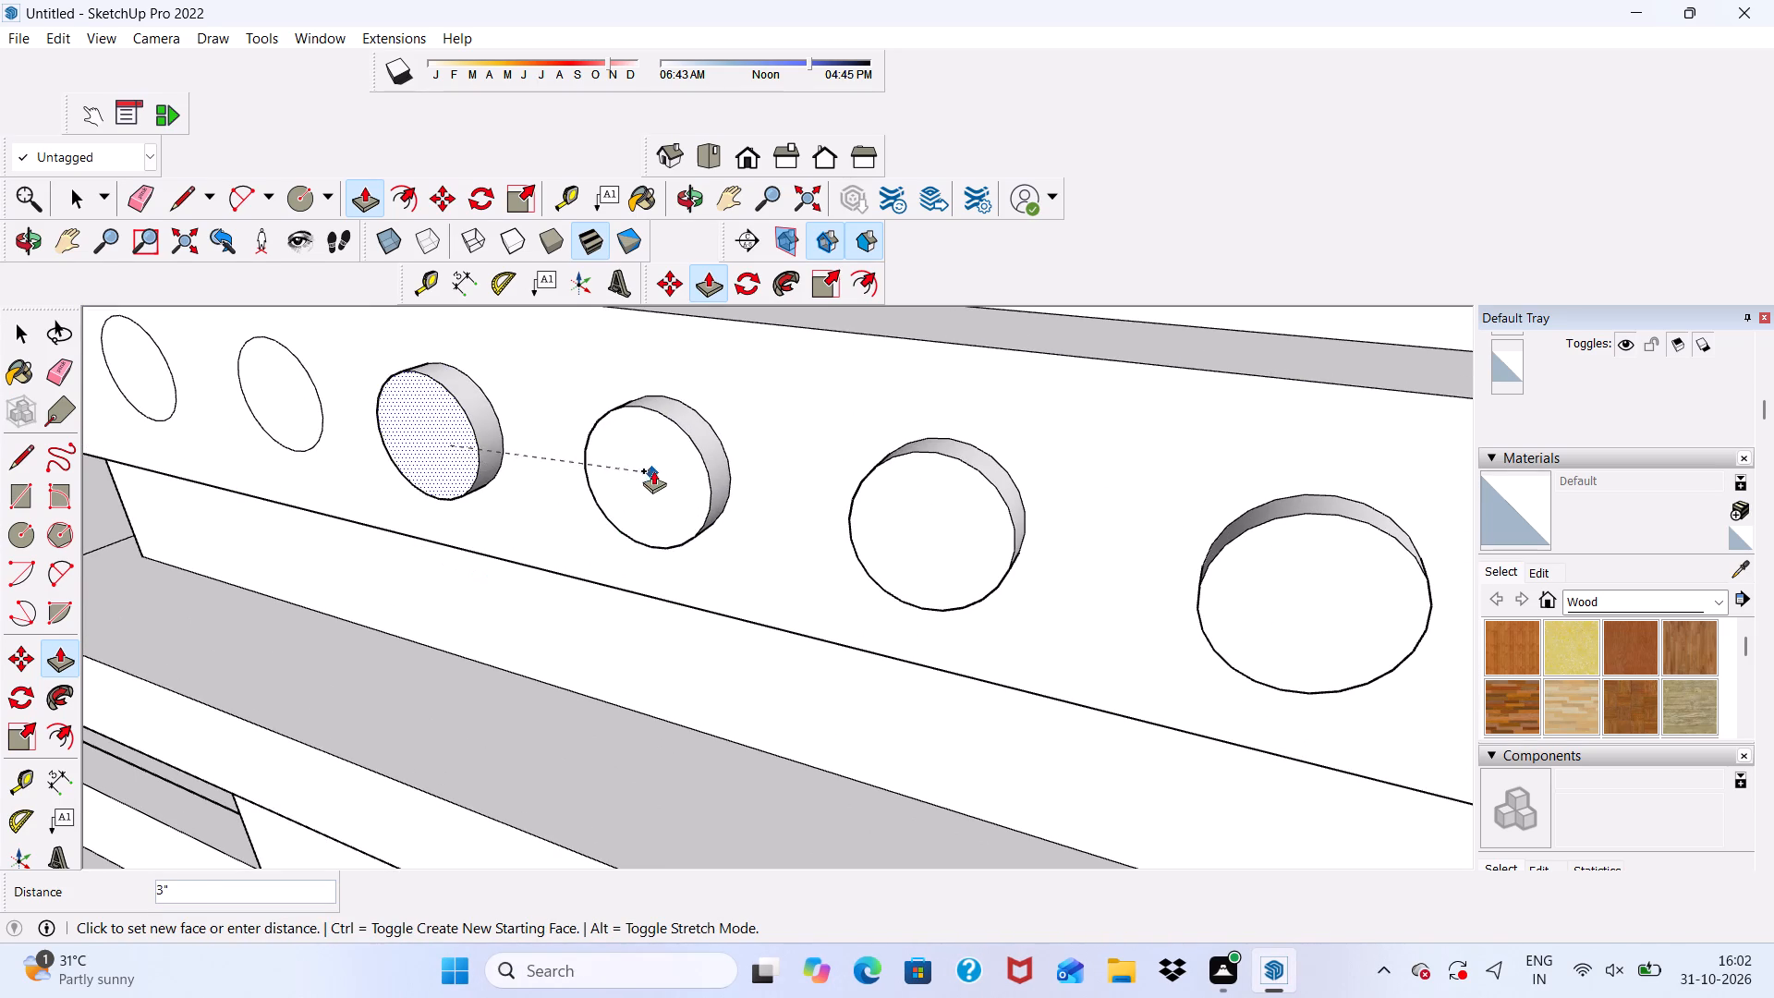
{"action": "left_click", "coordinate": [703, 445]}
Pull the ninth, tenth and eleventh circles from the tower's outer end outward by 3", matching the other discs.
{"action": "scroll", "coordinate": [287, 382], "scroll_direction": "up", "scroll_amount": 1}
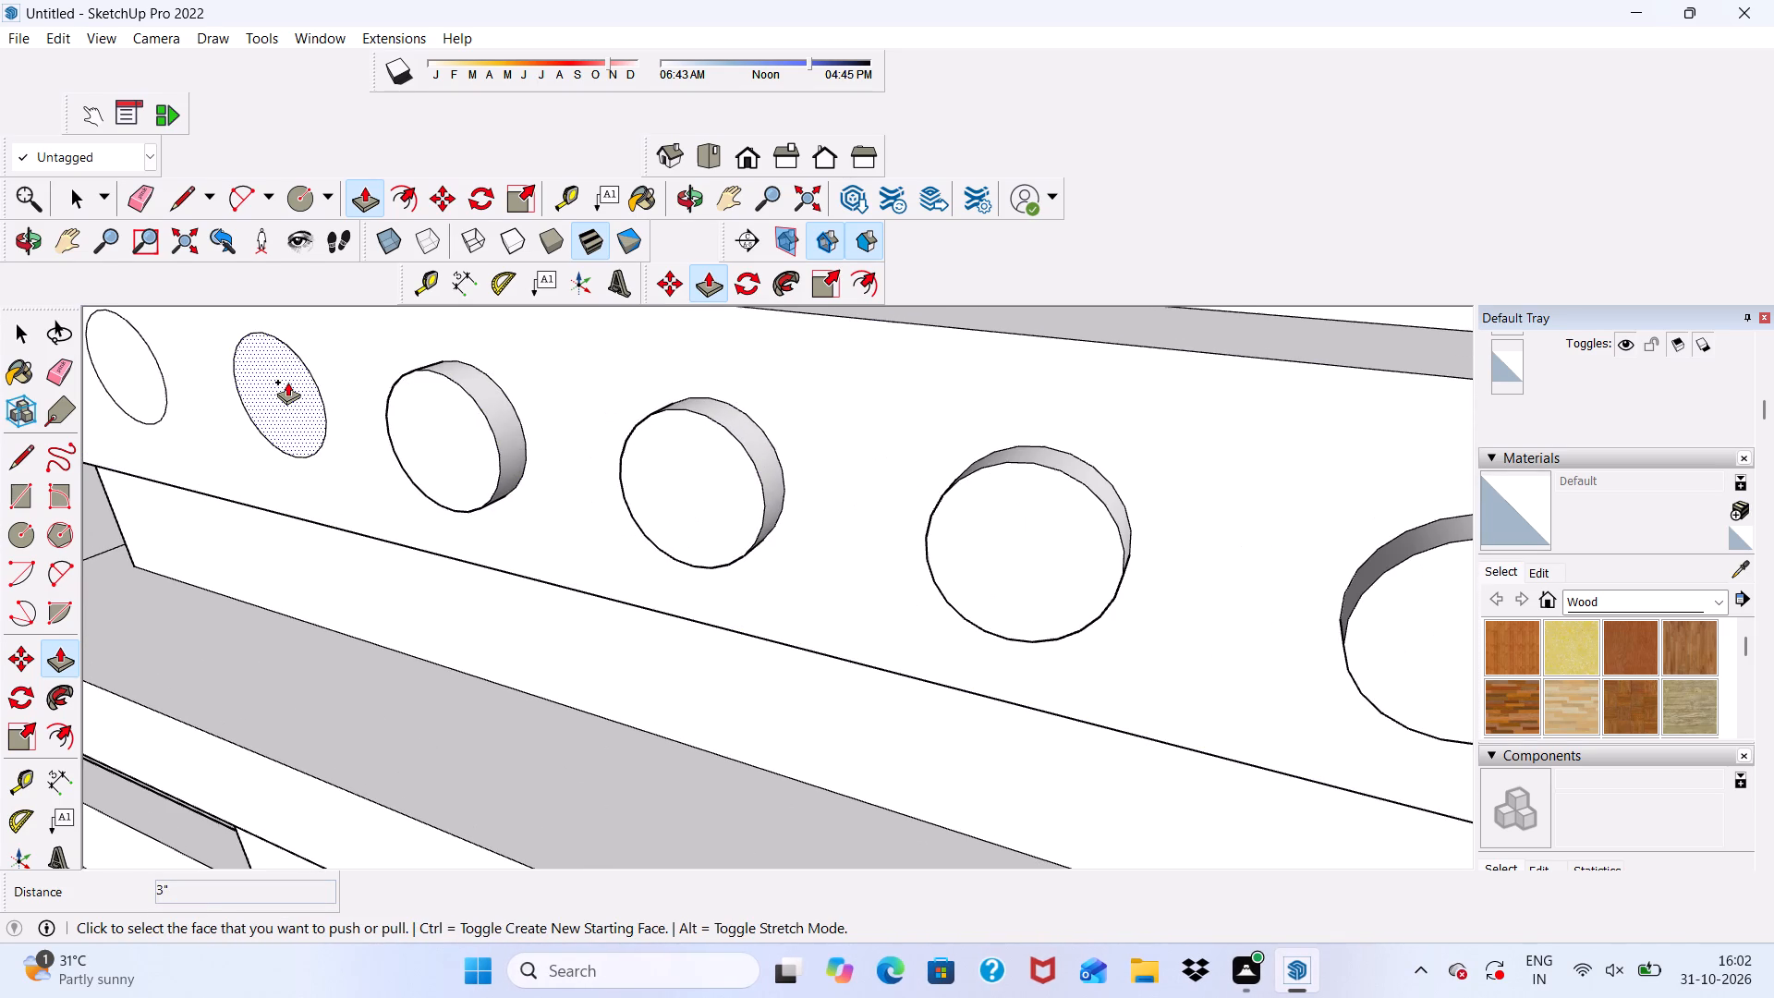
{"action": "left_click", "coordinate": [287, 382]}
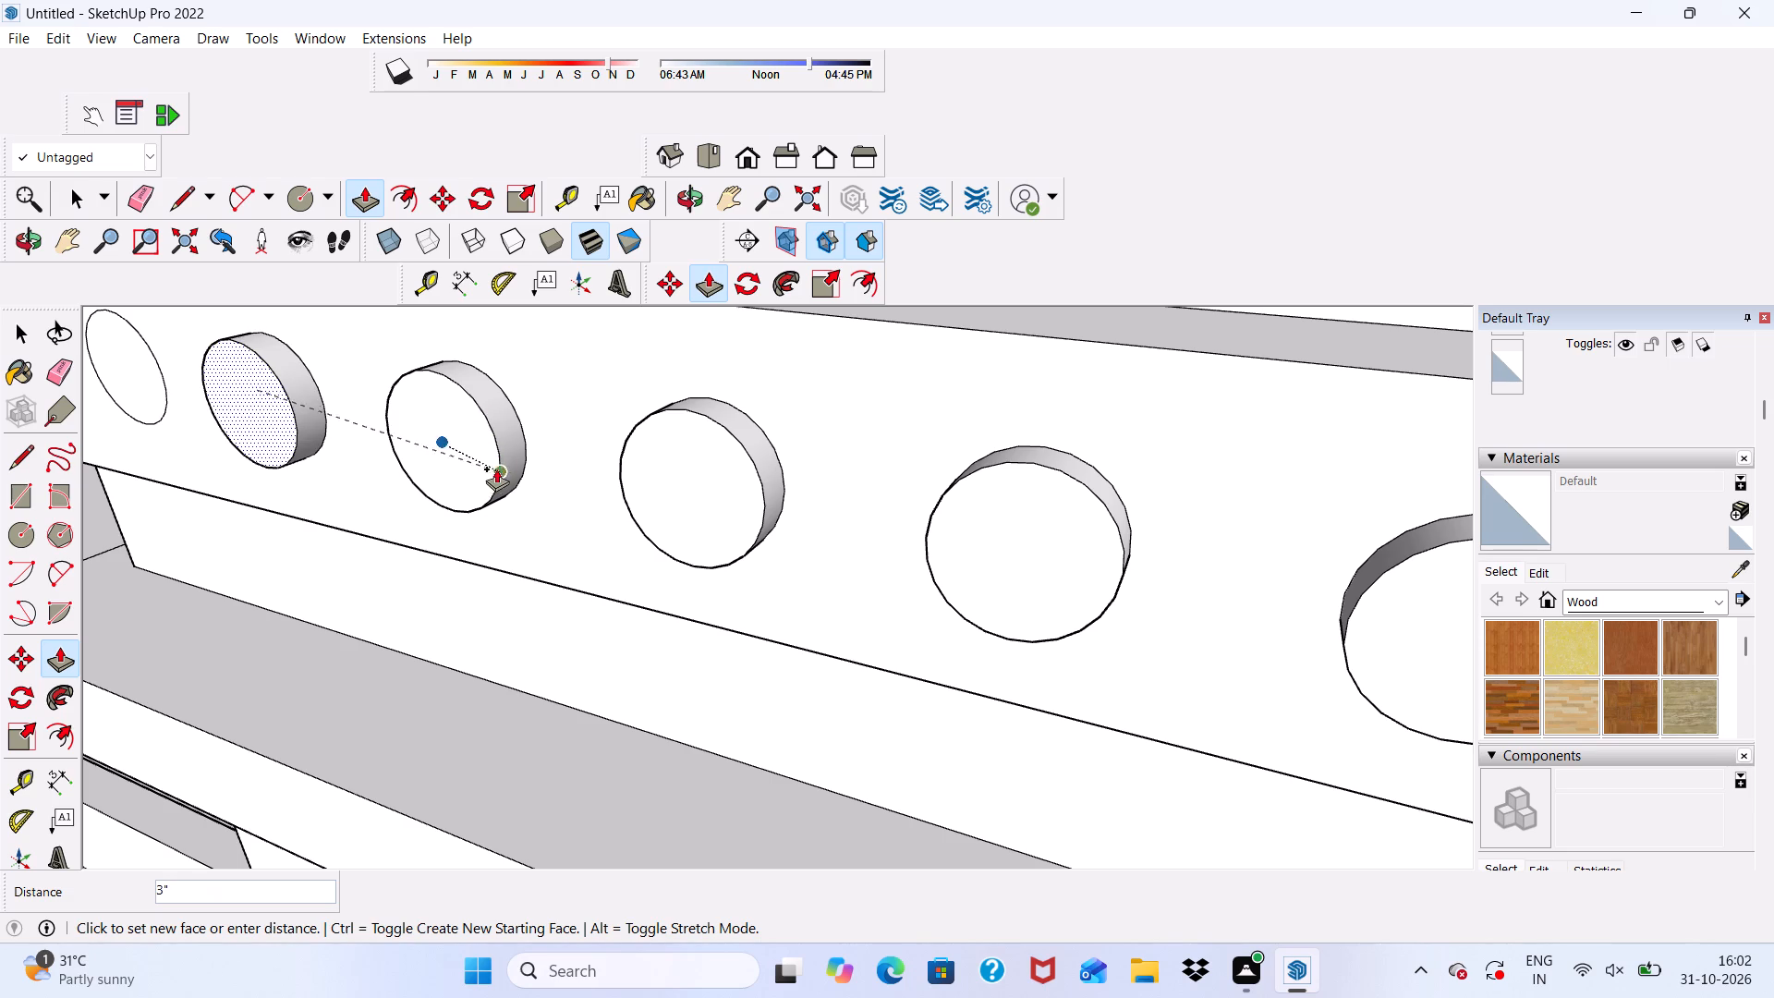
{"action": "left_click", "coordinate": [502, 444]}
{"action": "scroll", "coordinate": [190, 380], "scroll_direction": "up", "scroll_amount": 2}
{"action": "scroll", "coordinate": [238, 379], "scroll_direction": "down", "scroll_amount": 12}
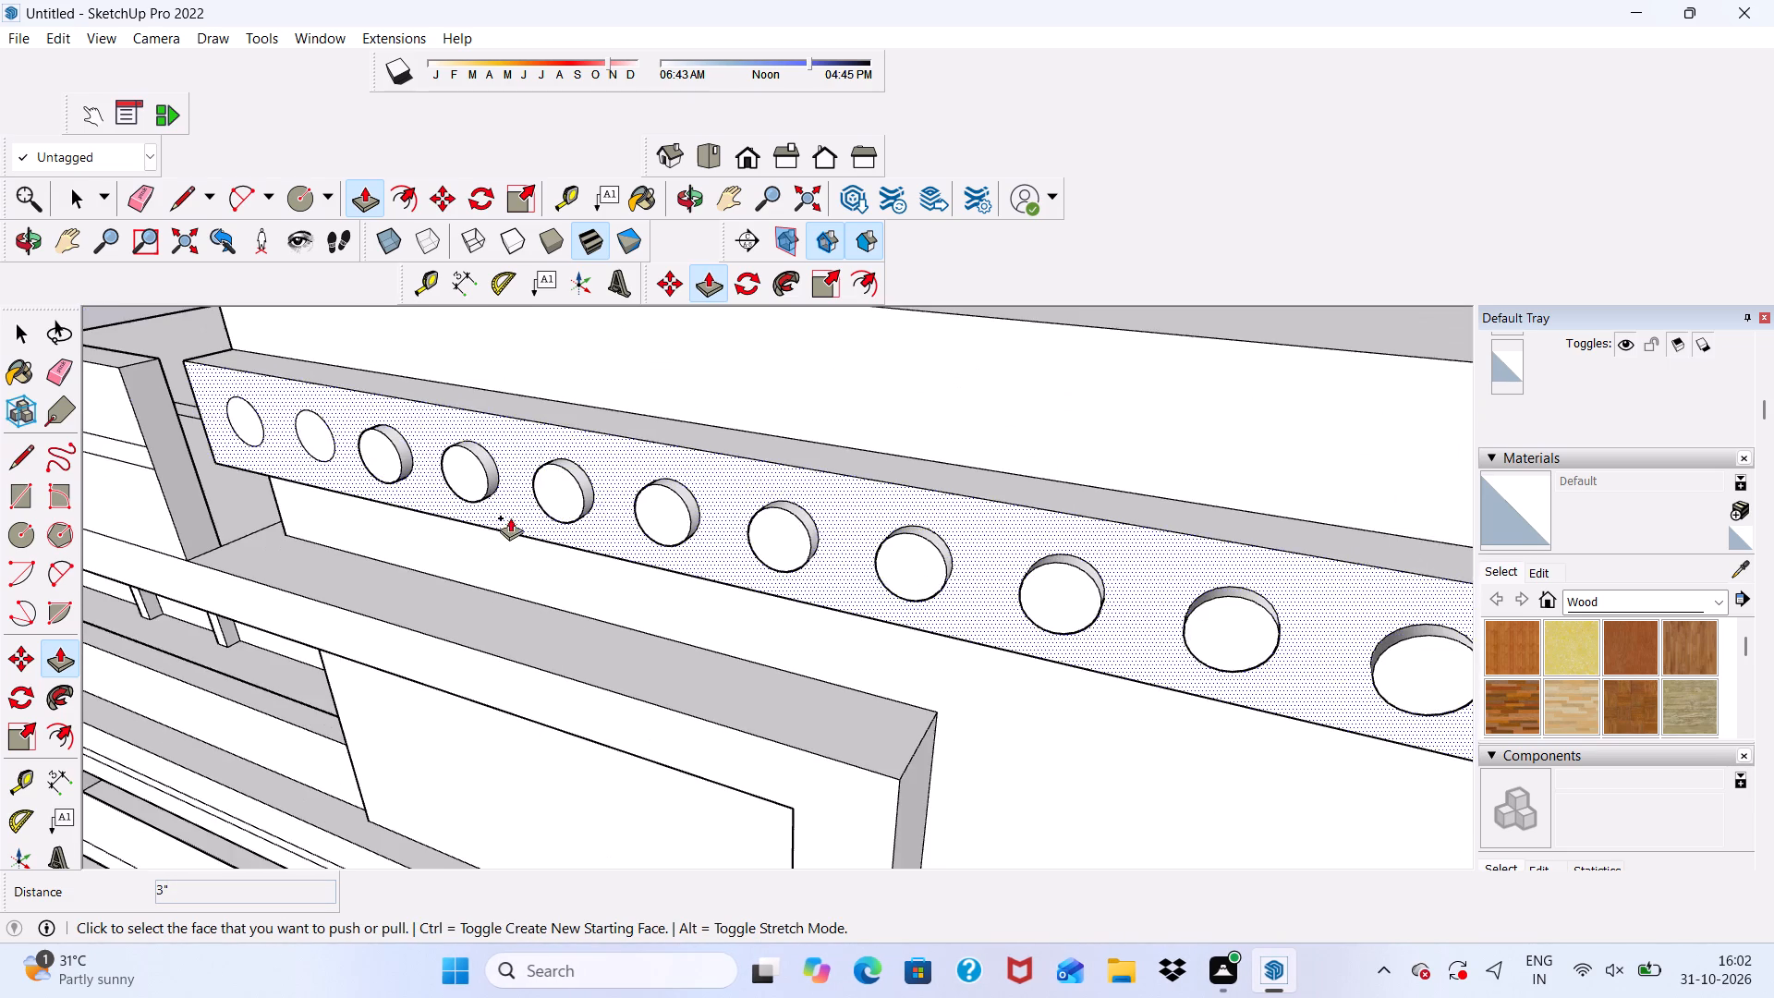
{"action": "scroll", "coordinate": [251, 416], "scroll_direction": "up", "scroll_amount": 11}
{"action": "left_click", "coordinate": [362, 456]}
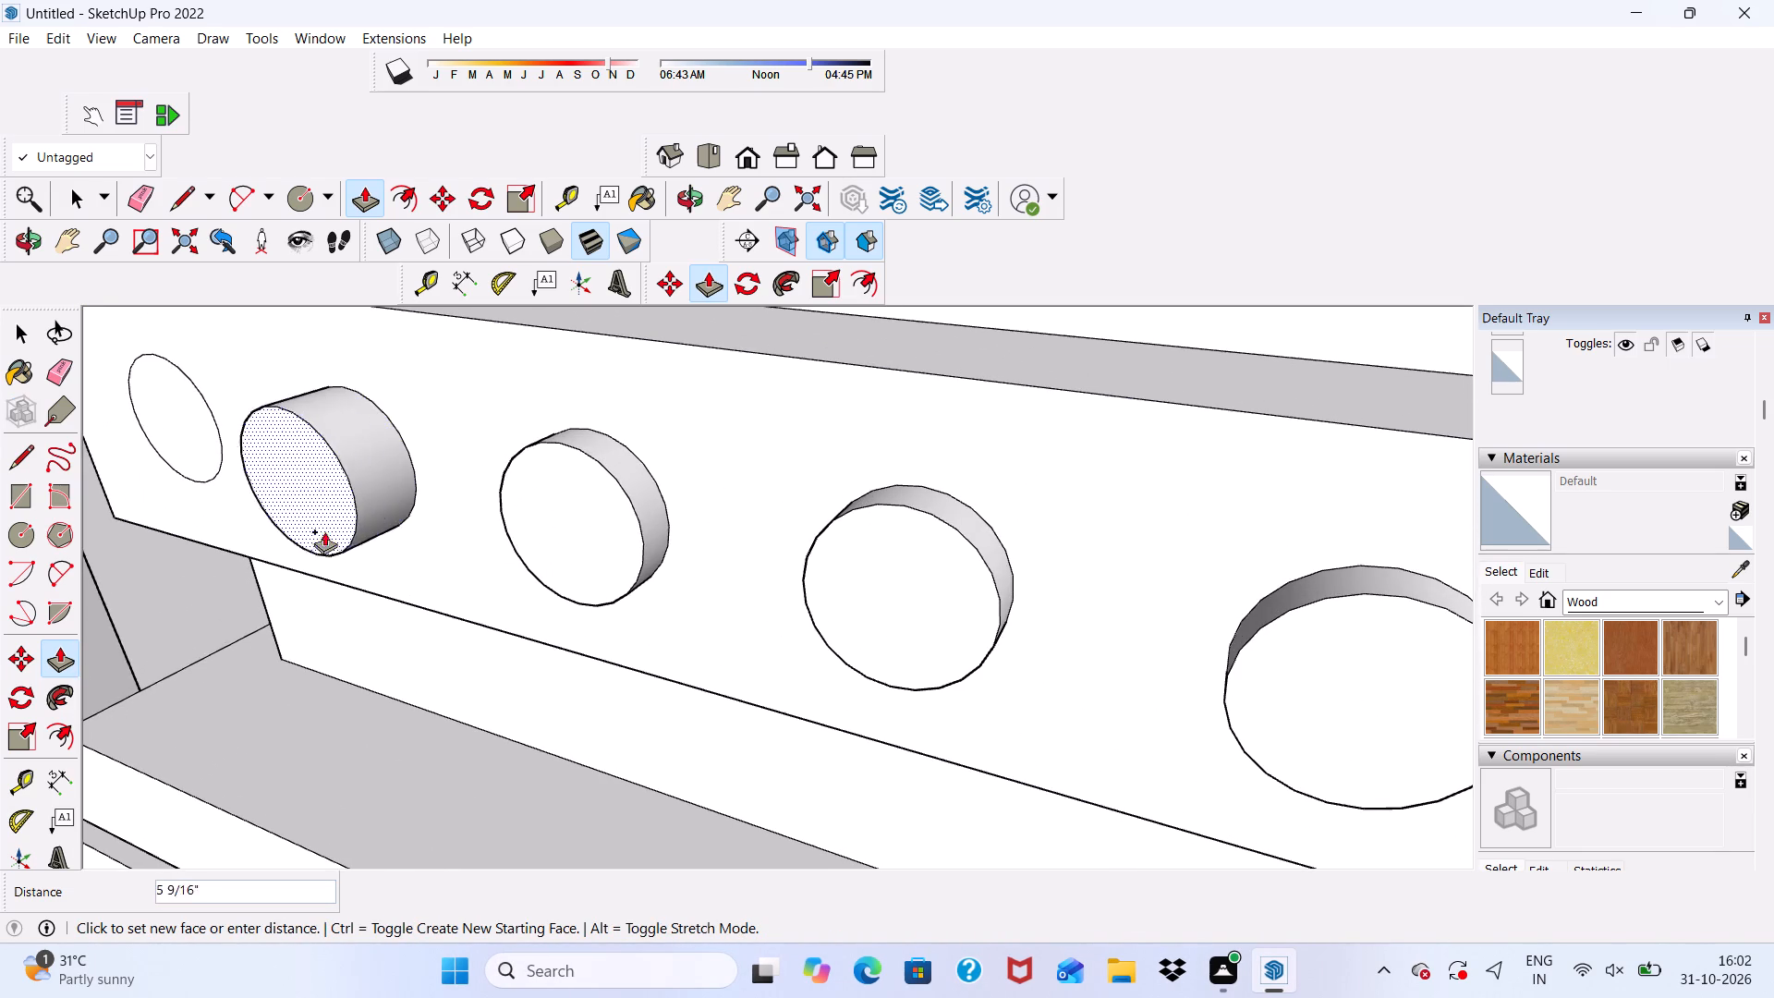
{"action": "left_click", "coordinate": [637, 506]}
{"action": "left_click", "coordinate": [176, 417]}
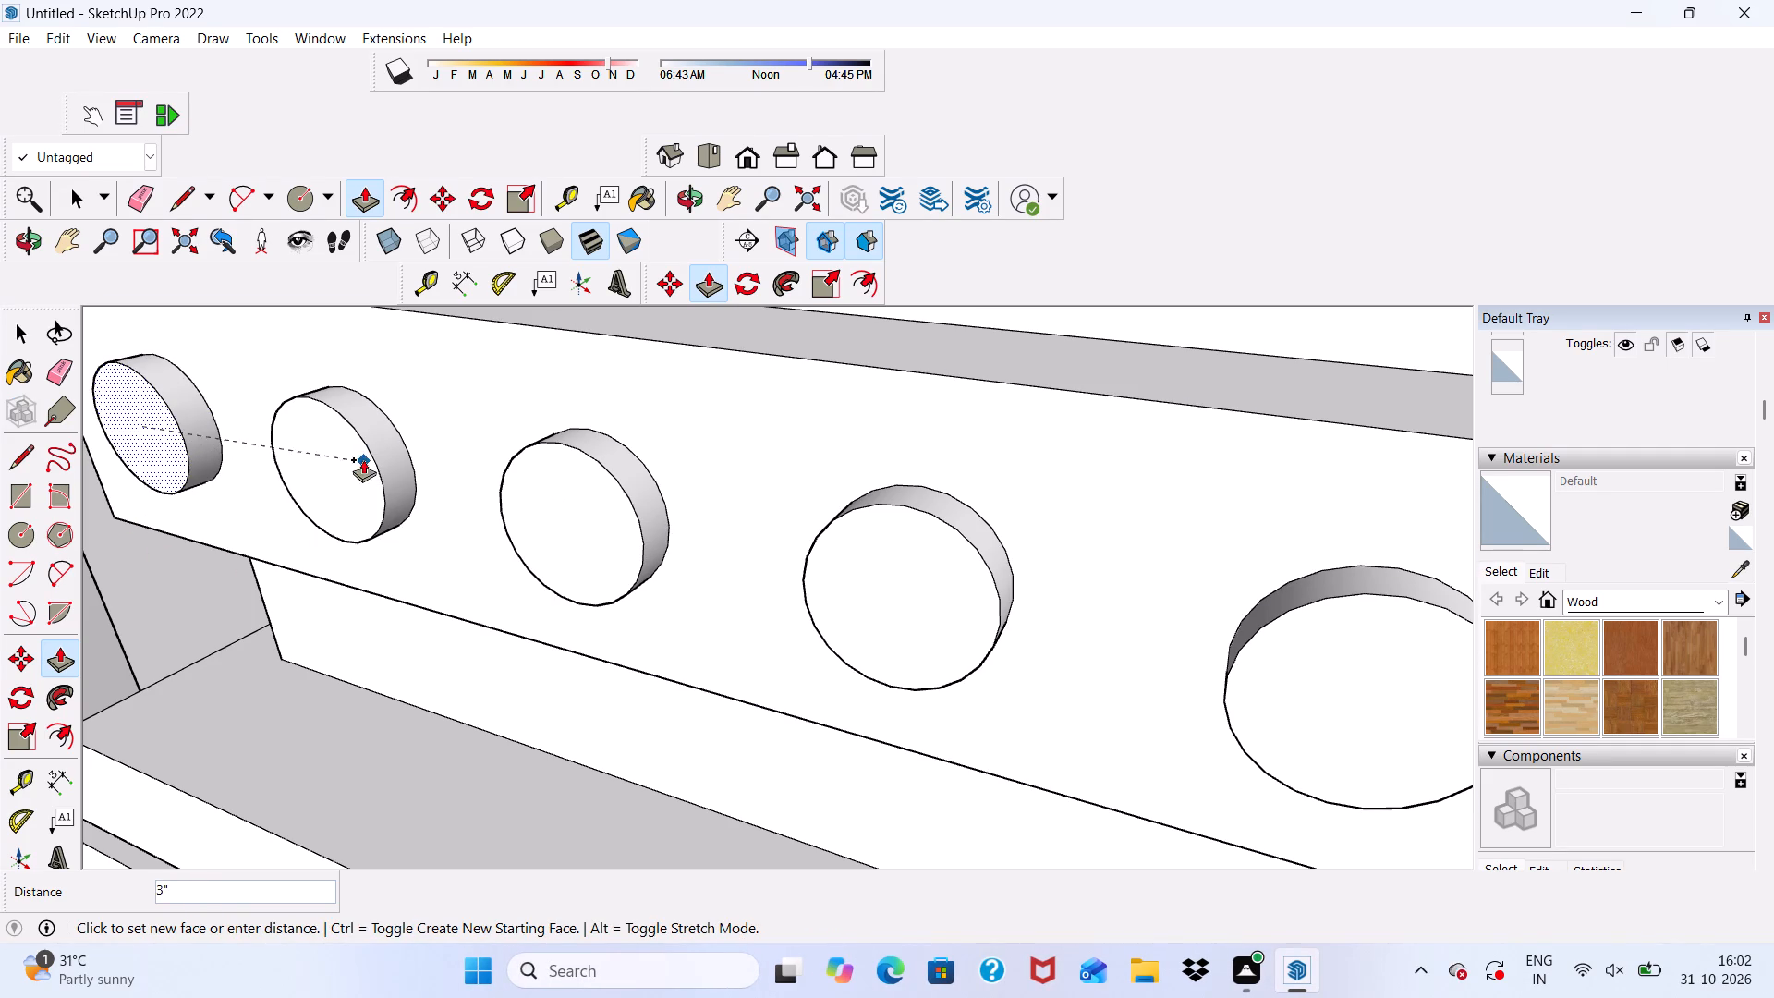
{"action": "left_click", "coordinate": [373, 444]}
{"action": "scroll", "coordinate": [286, 459], "scroll_direction": "down", "scroll_amount": 14}
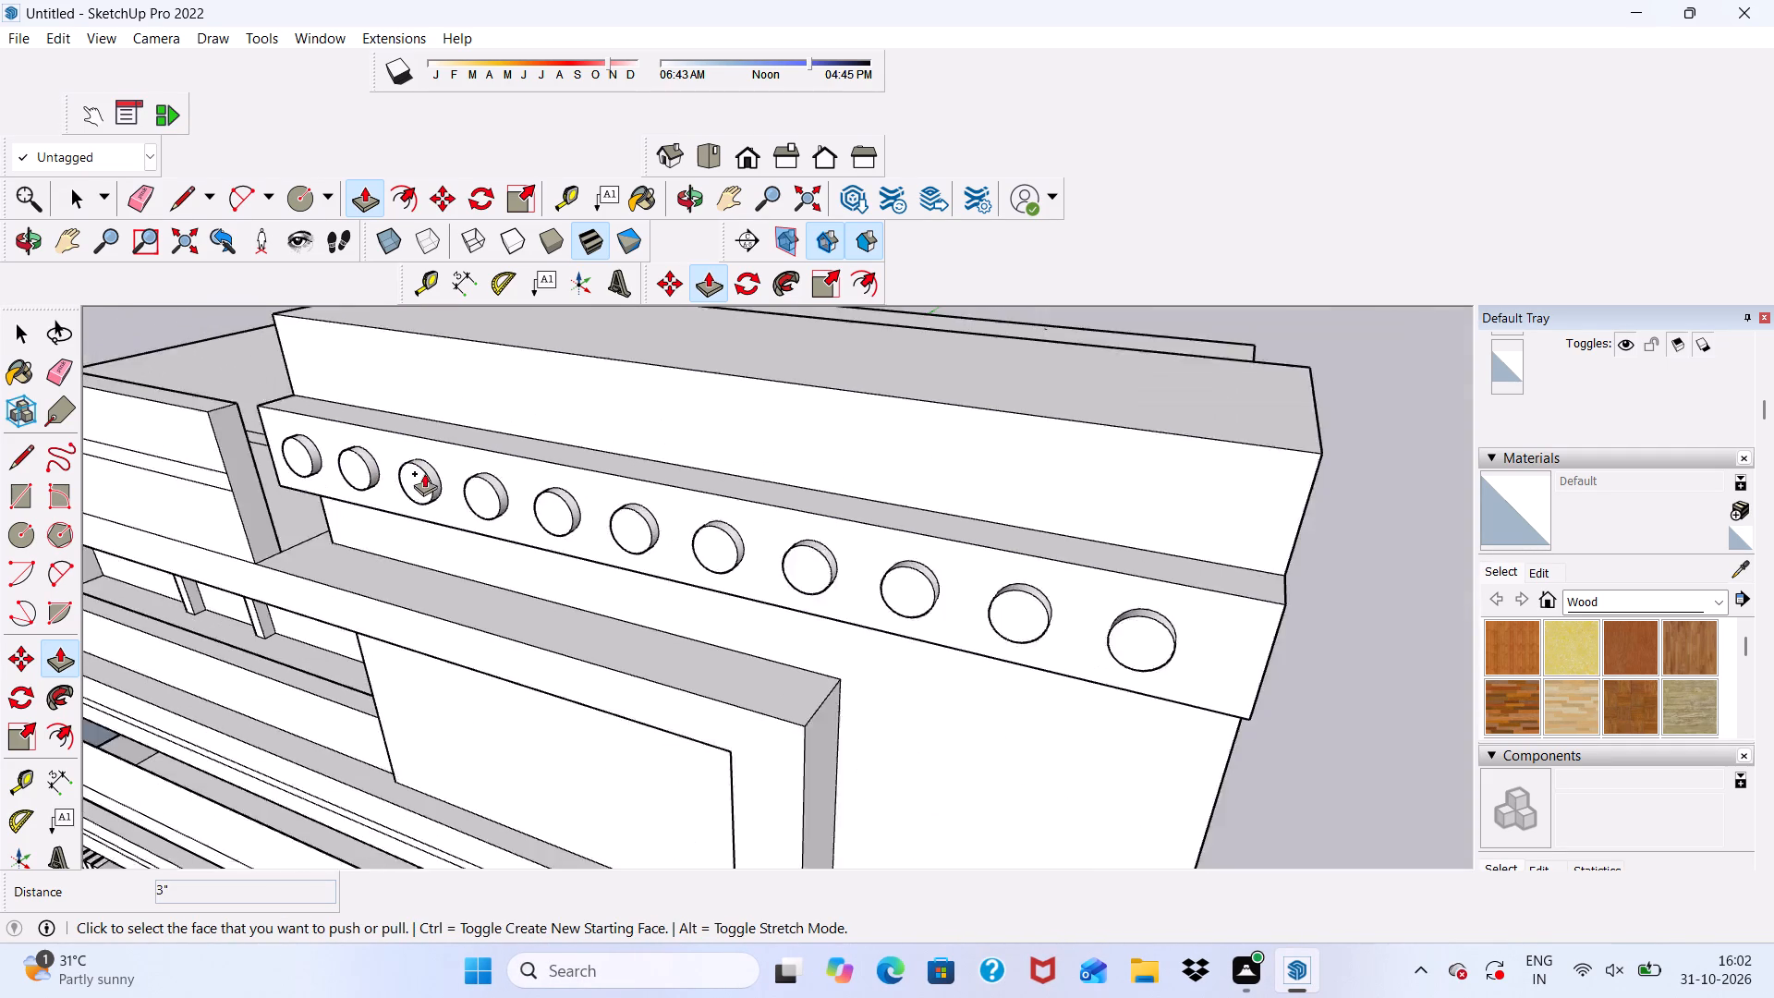
{"action": "scroll", "coordinate": [424, 473], "scroll_direction": "down", "scroll_amount": 7}
{"action": "middle_click_drag", "start_coordinate": [480, 517], "coordinate": [607, 351]}
{"action": "key", "text": "space"}
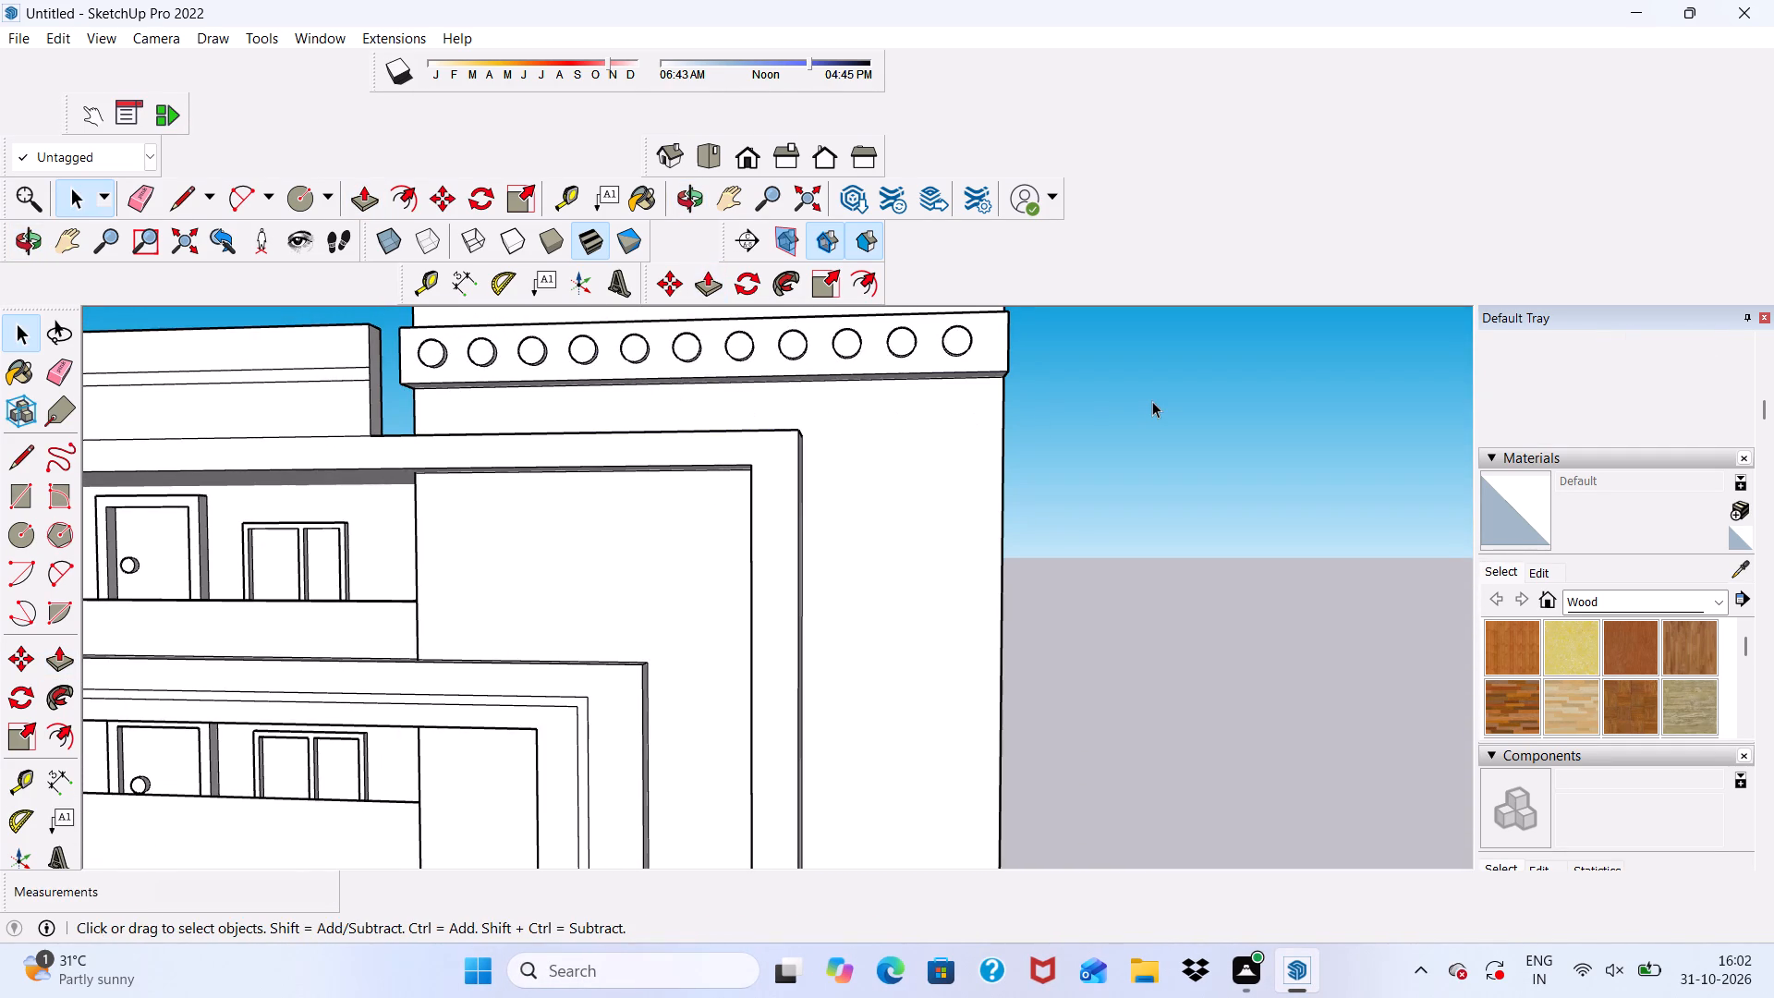
Draw a vertical rectangle about 42' by 2' 7 3/4" on the tower's front face, along its outer edge from the disc strip to the base.
{"action": "scroll", "coordinate": [1152, 403], "scroll_direction": "down", "scroll_amount": 5}
{"action": "middle_click_drag", "start_coordinate": [930, 493], "coordinate": [830, 498]}
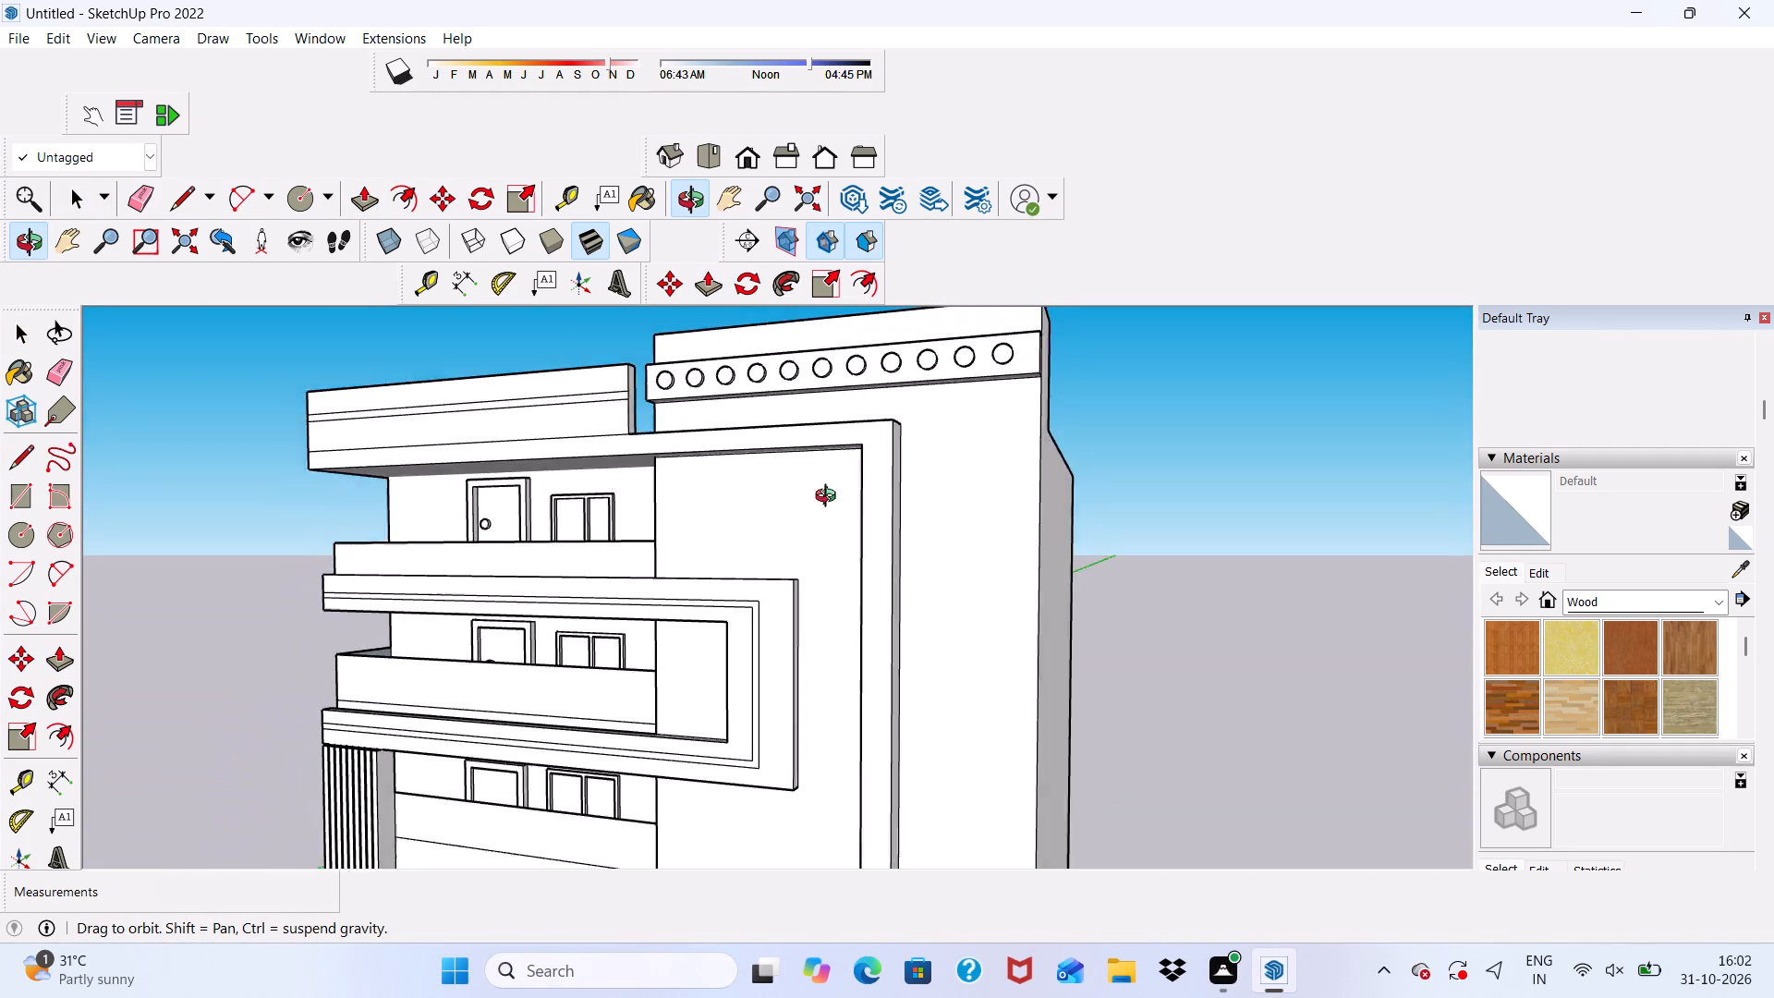
{"action": "middle_click_drag", "start_coordinate": [830, 498], "coordinate": [918, 521]}
{"action": "scroll", "coordinate": [919, 500], "scroll_direction": "down", "scroll_amount": 7}
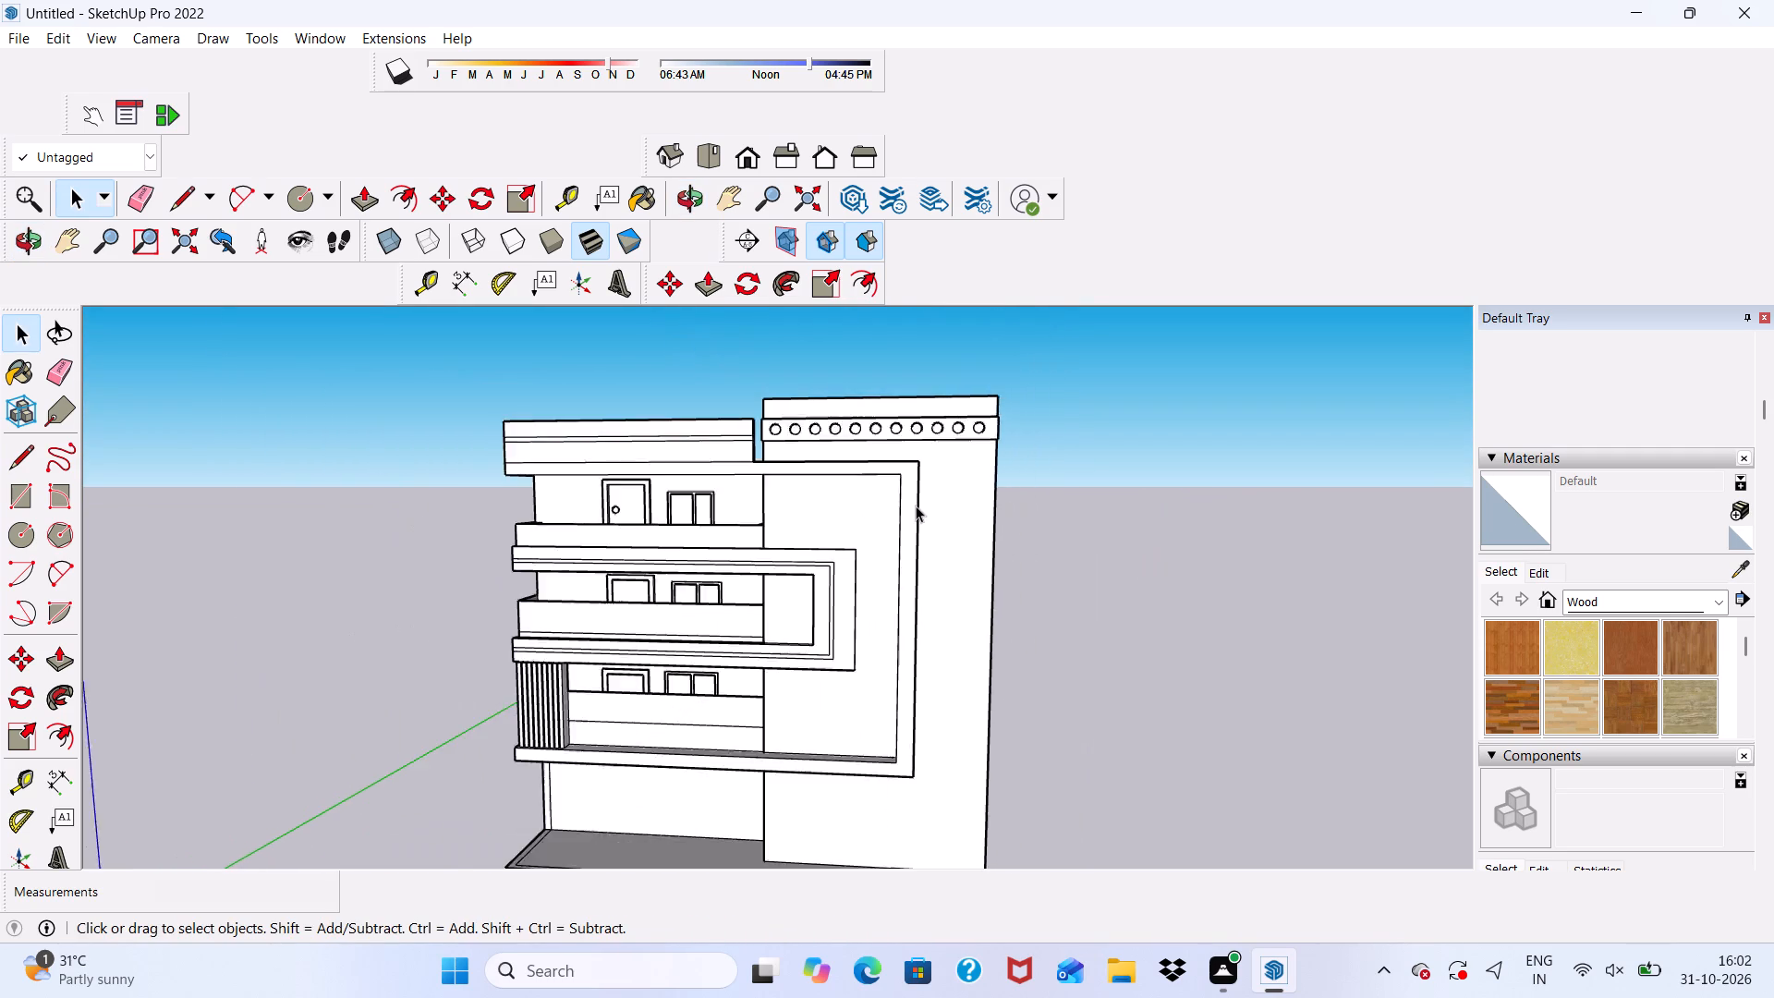
{"action": "scroll", "coordinate": [916, 505], "scroll_direction": "down", "scroll_amount": 1}
{"action": "middle_click_drag", "start_coordinate": [916, 511], "coordinate": [909, 523]}
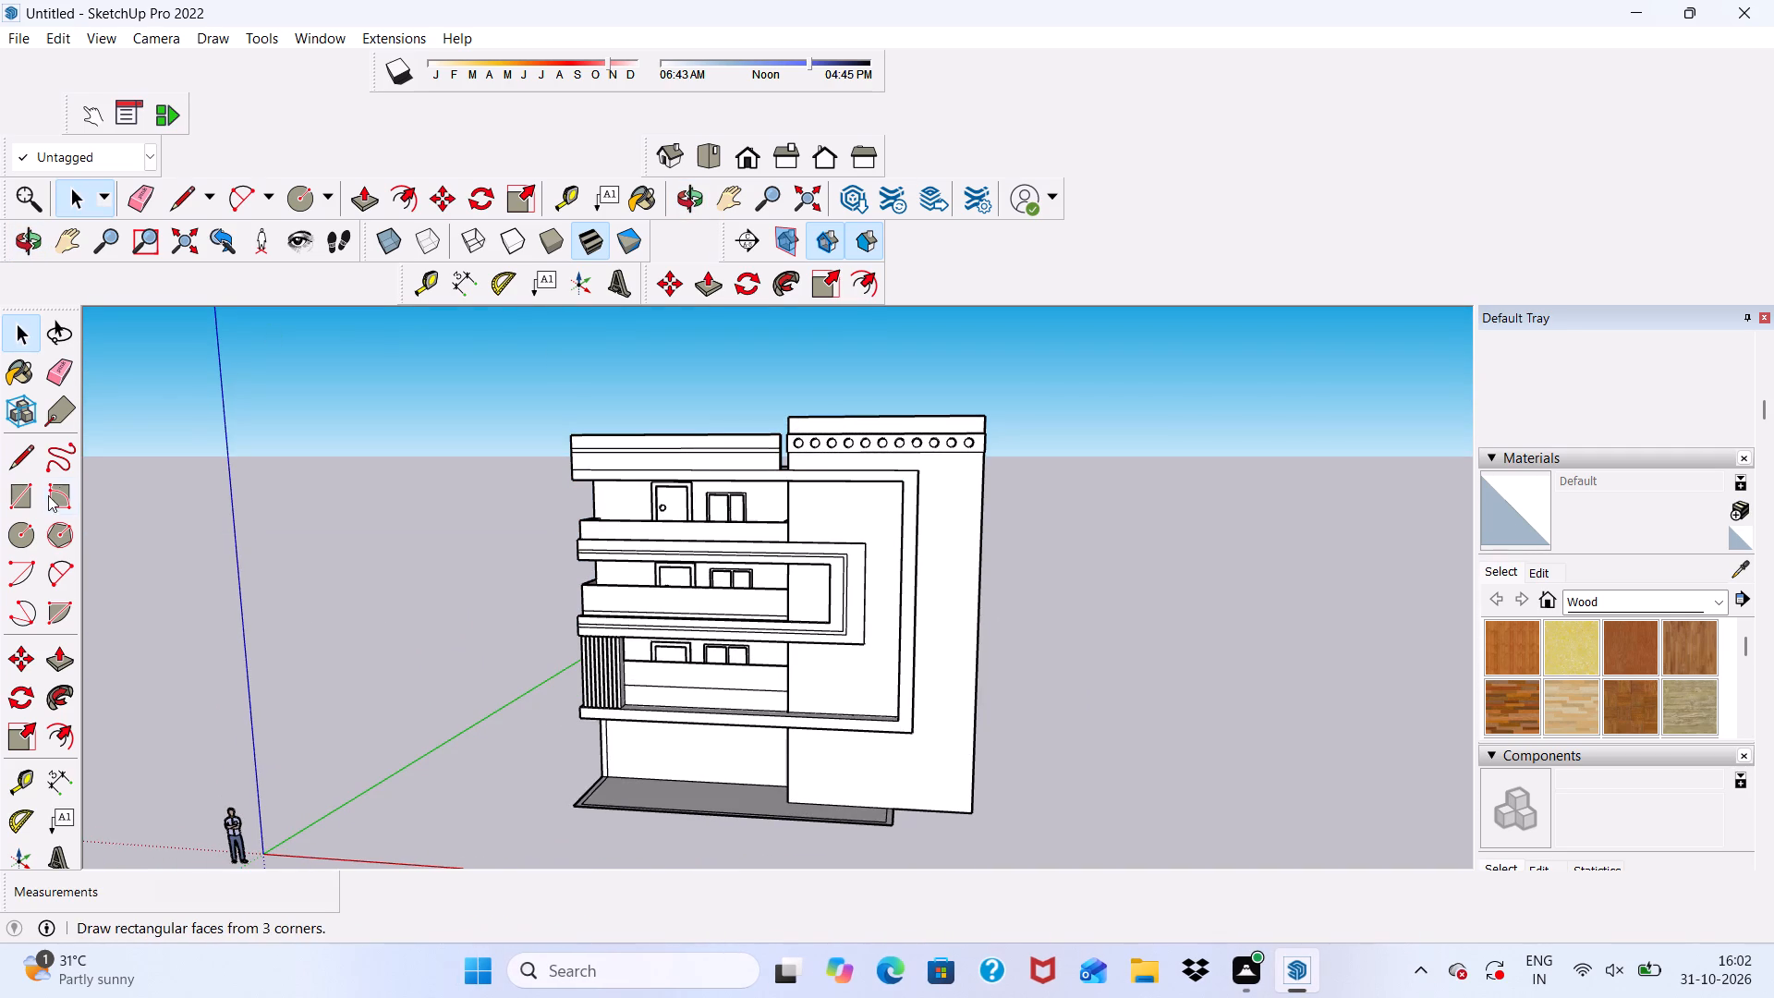
{"action": "left_click", "coordinate": [20, 492]}
{"action": "middle_click_drag", "start_coordinate": [985, 448], "coordinate": [978, 389]}
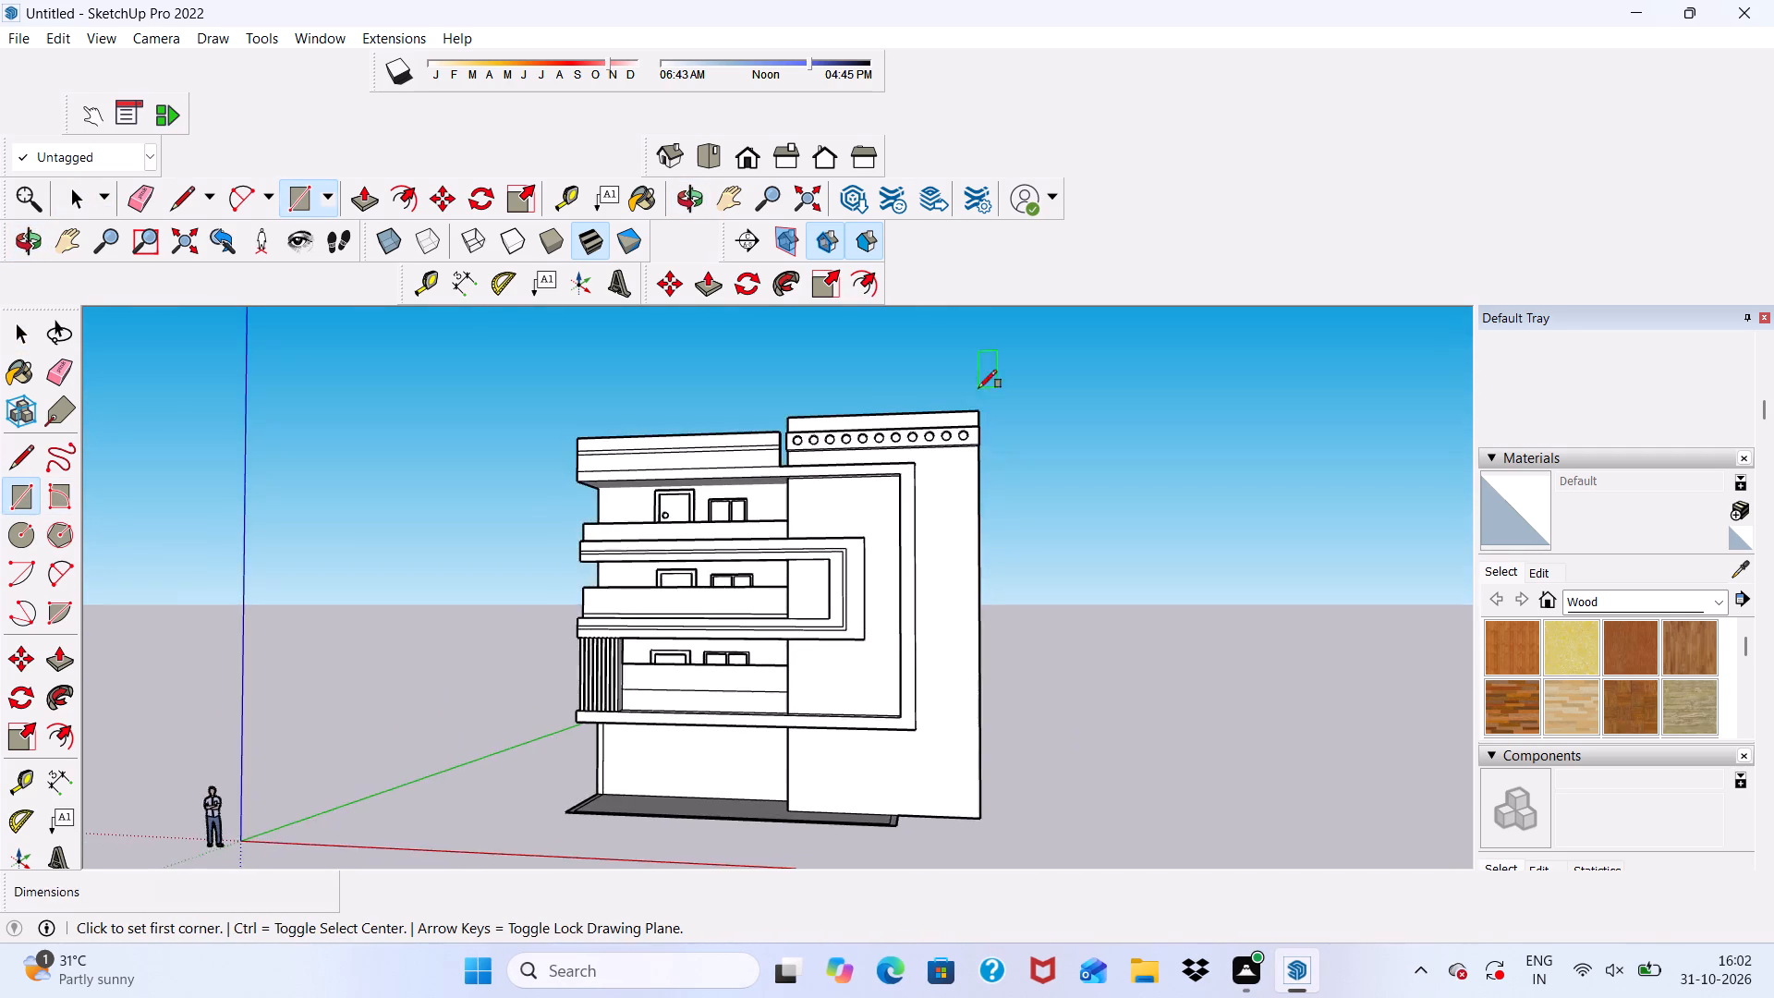
{"action": "scroll", "coordinate": [978, 481], "scroll_direction": "up", "scroll_amount": 8}
{"action": "middle_click_drag", "start_coordinate": [966, 437], "coordinate": [966, 398]}
{"action": "scroll", "coordinate": [966, 400], "scroll_direction": "up", "scroll_amount": 4}
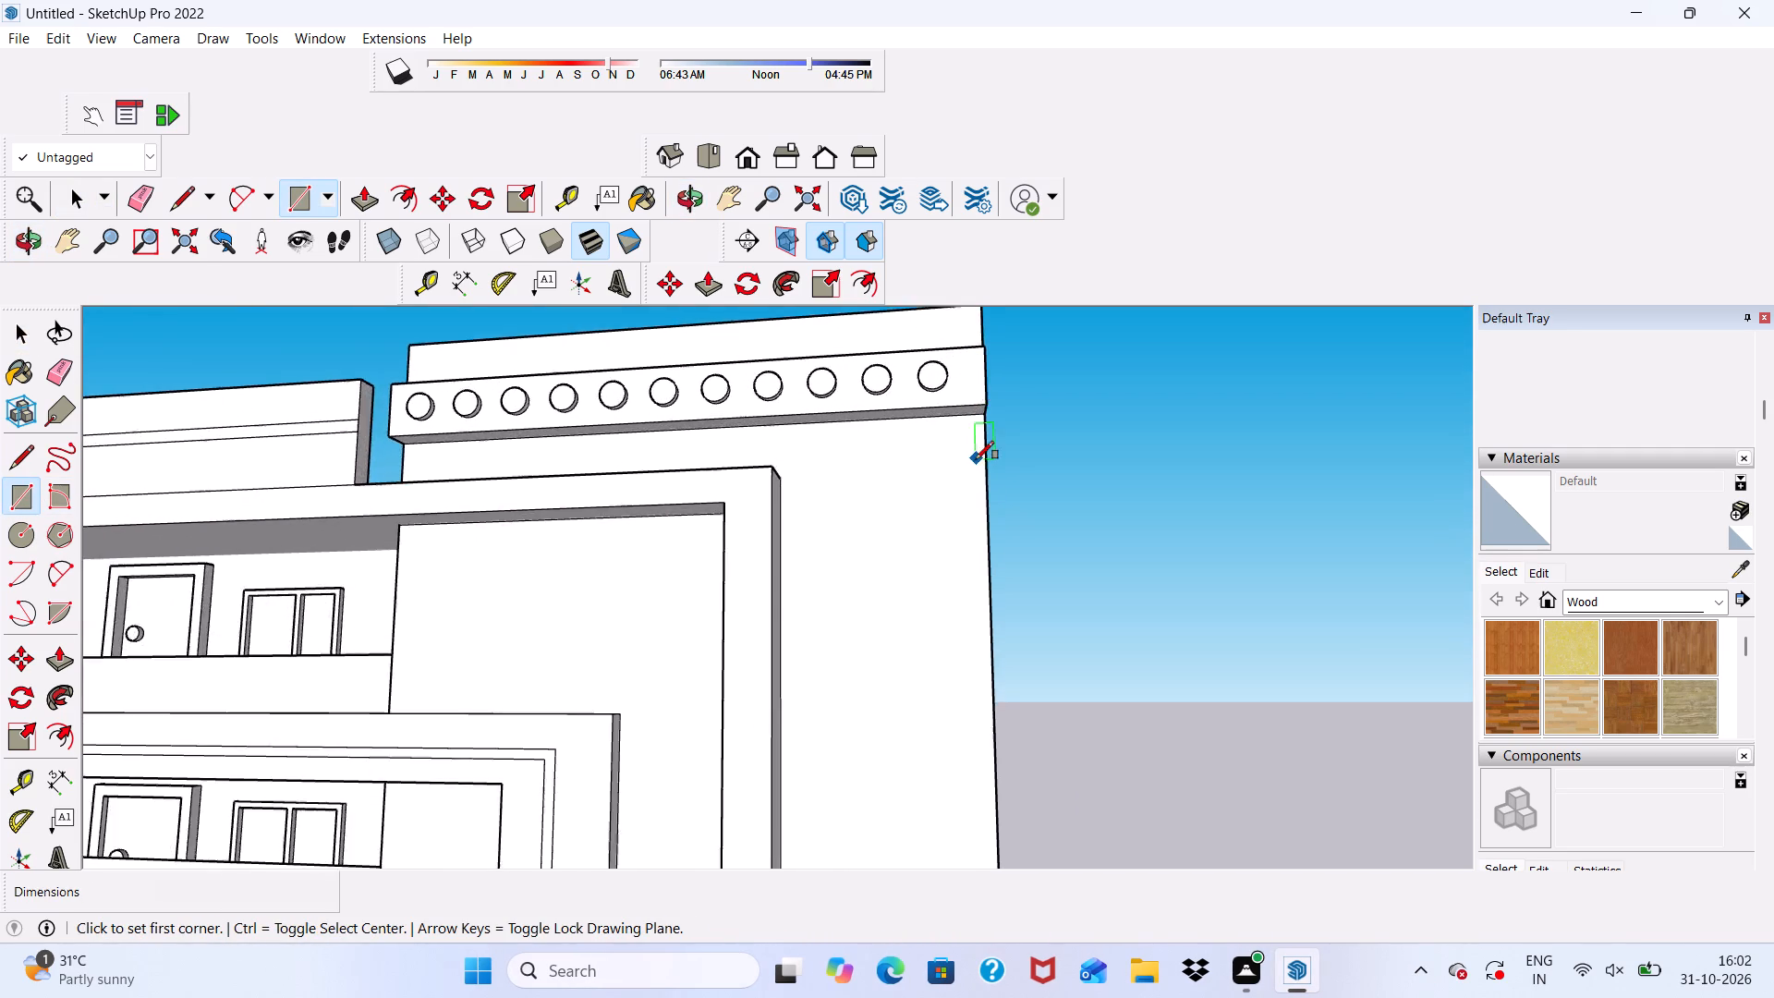
{"action": "scroll", "coordinate": [976, 459], "scroll_direction": "up", "scroll_amount": 6}
{"action": "left_click", "coordinate": [981, 393]}
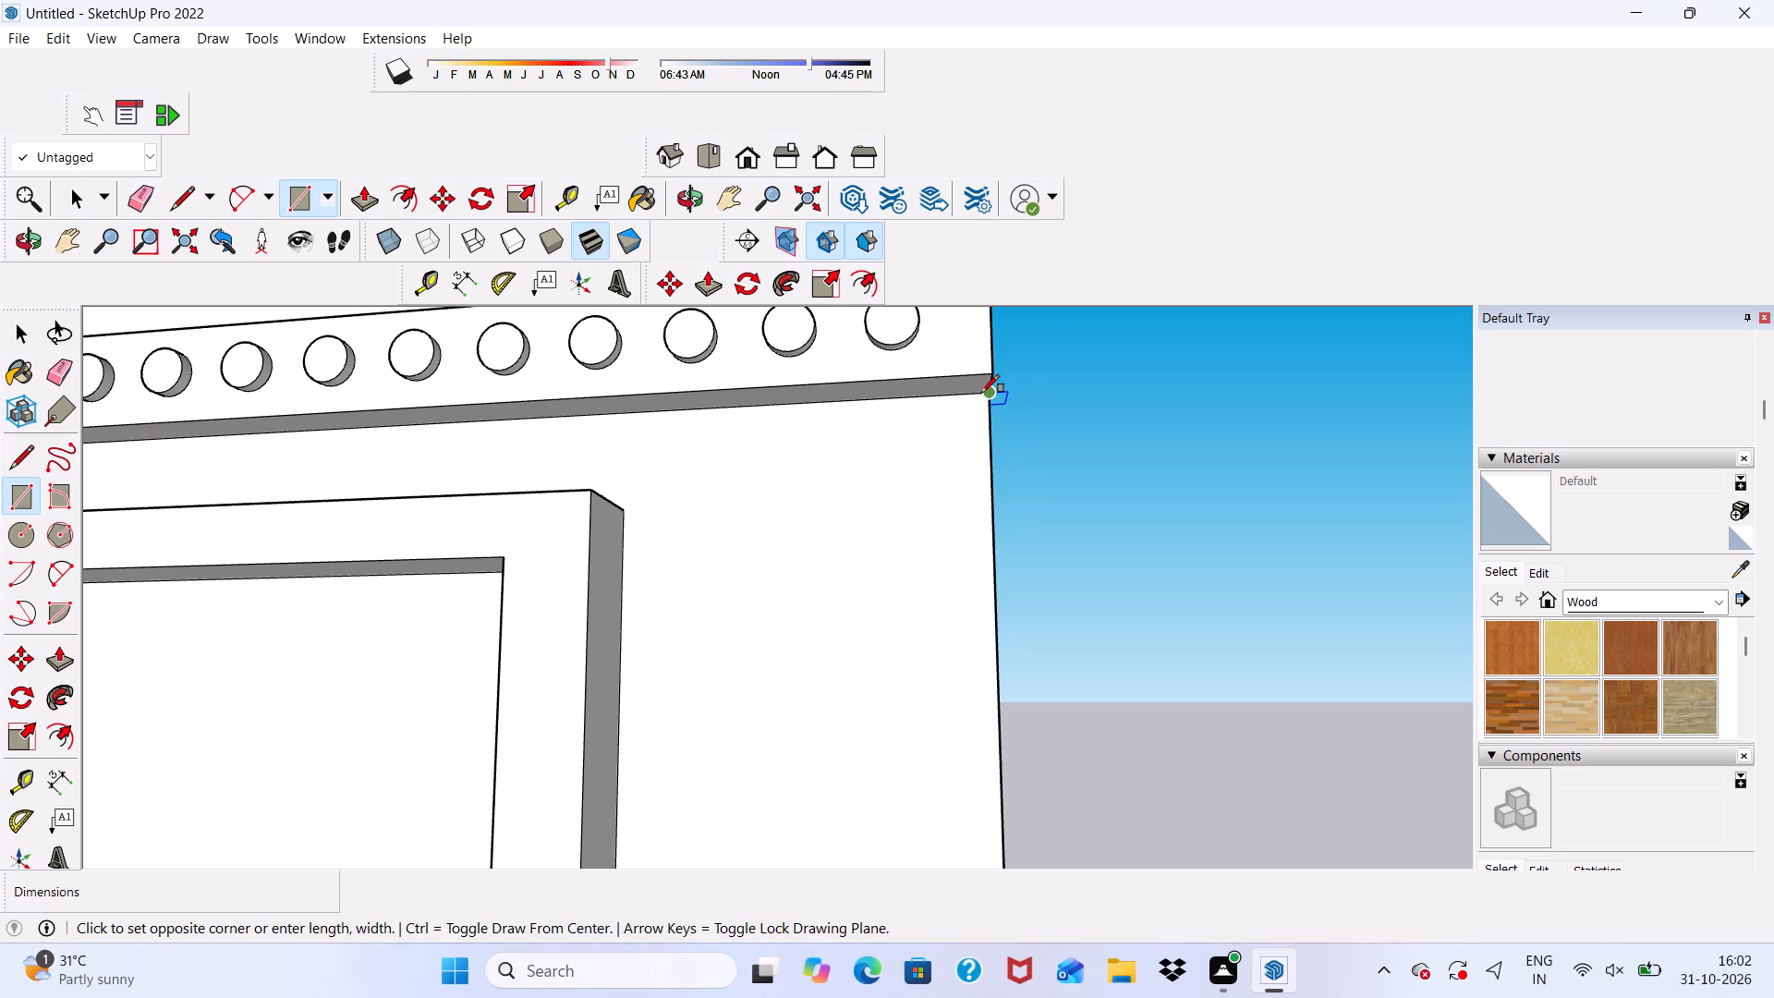
{"action": "scroll", "coordinate": [715, 359], "scroll_direction": "down", "scroll_amount": 5}
{"action": "scroll", "coordinate": [791, 347], "scroll_direction": "down", "scroll_amount": 11}
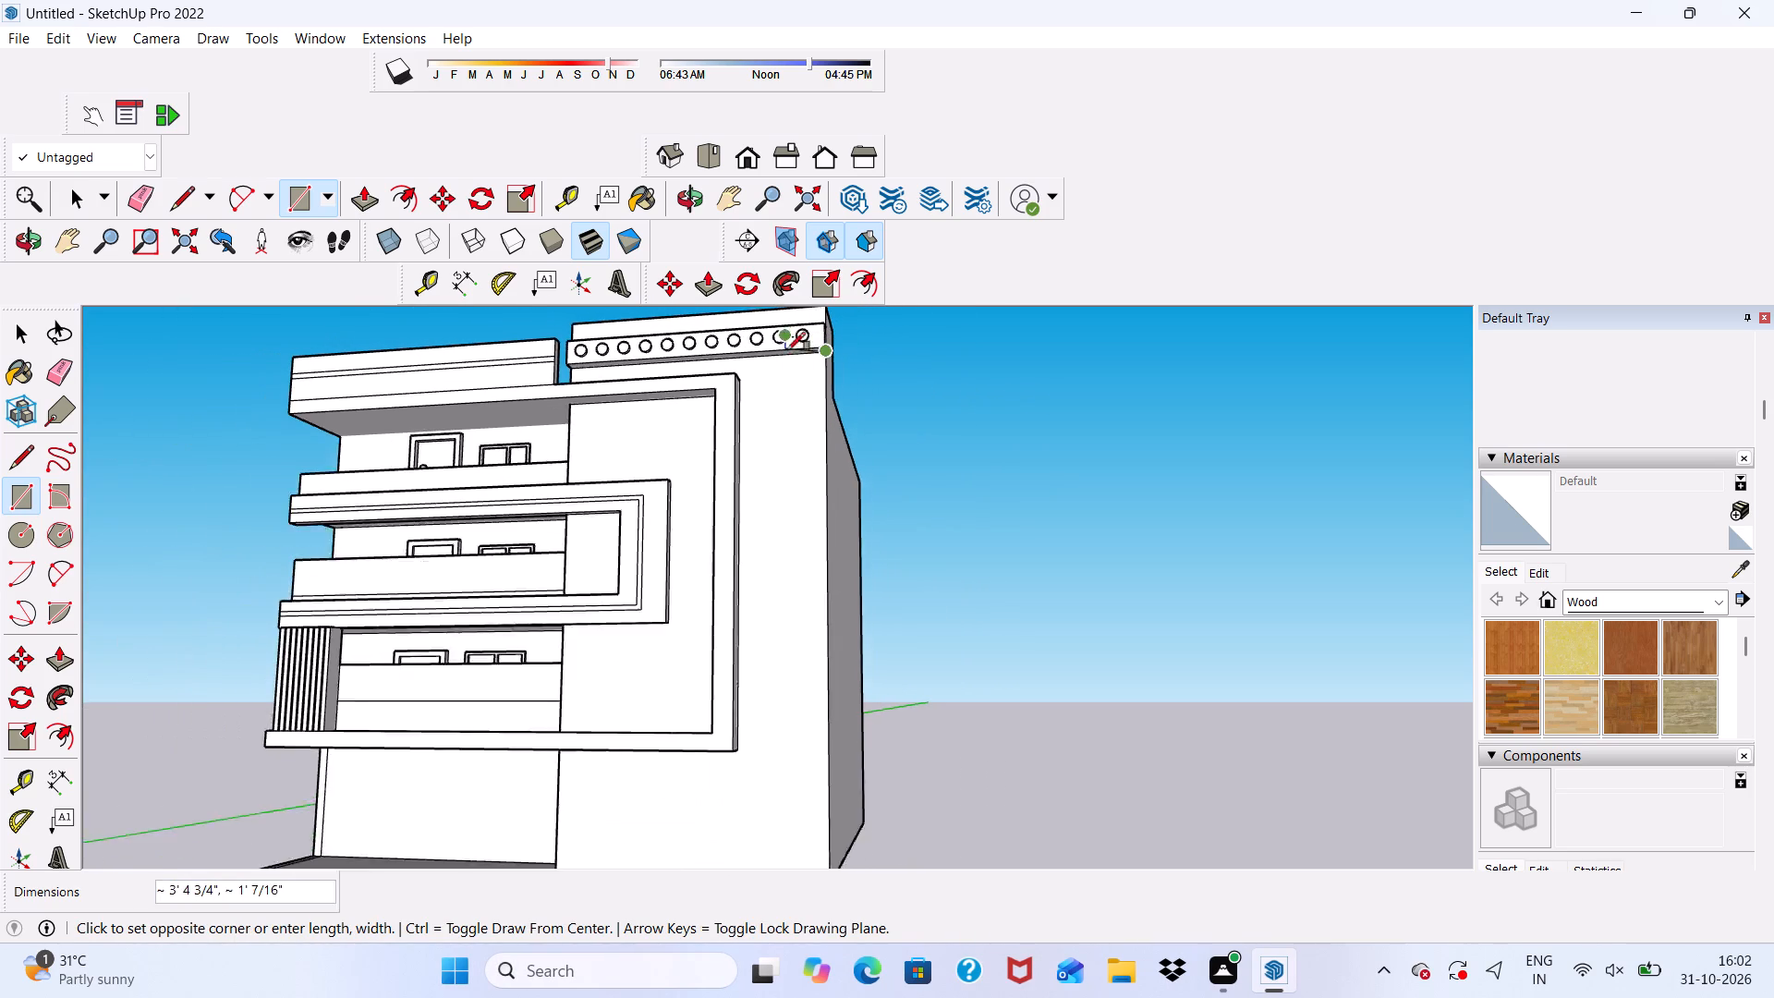
{"action": "scroll", "coordinate": [787, 350], "scroll_direction": "down", "scroll_amount": 1}
{"action": "scroll", "coordinate": [819, 602], "scroll_direction": "up", "scroll_amount": 1}
{"action": "scroll", "coordinate": [798, 406], "scroll_direction": "down", "scroll_amount": 4}
{"action": "scroll", "coordinate": [765, 775], "scroll_direction": "up", "scroll_amount": 4}
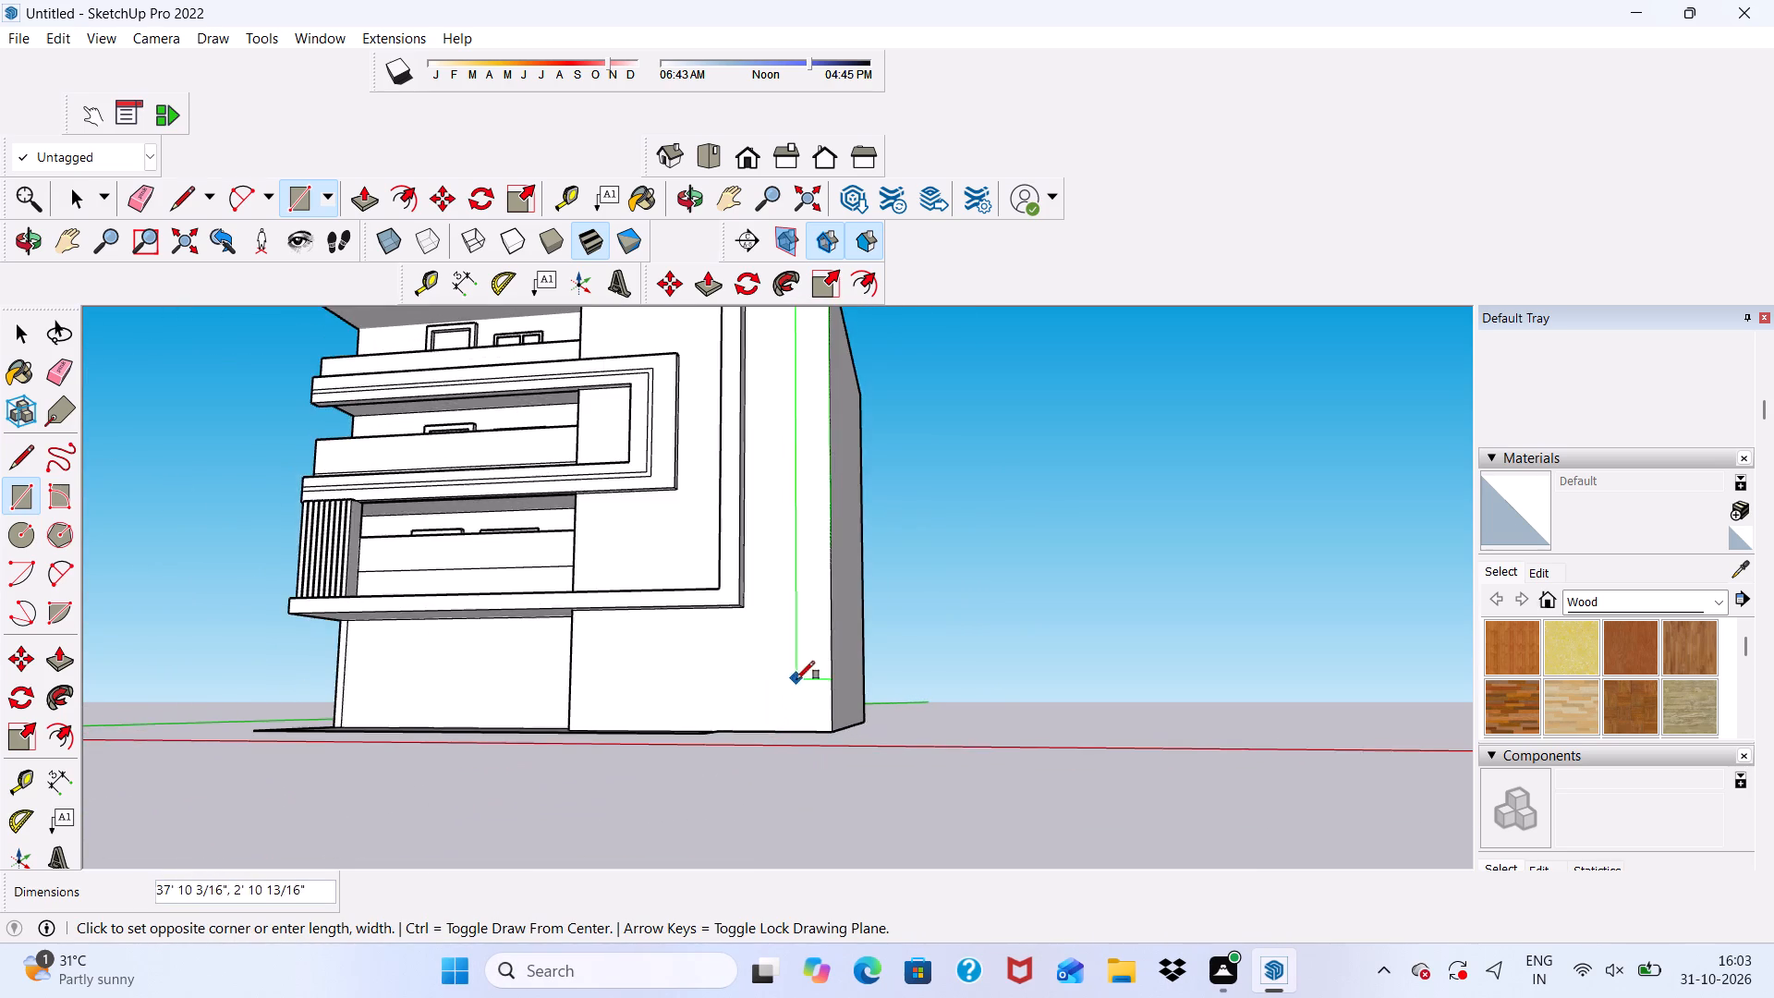
{"action": "scroll", "coordinate": [797, 709], "scroll_direction": "up", "scroll_amount": 9}
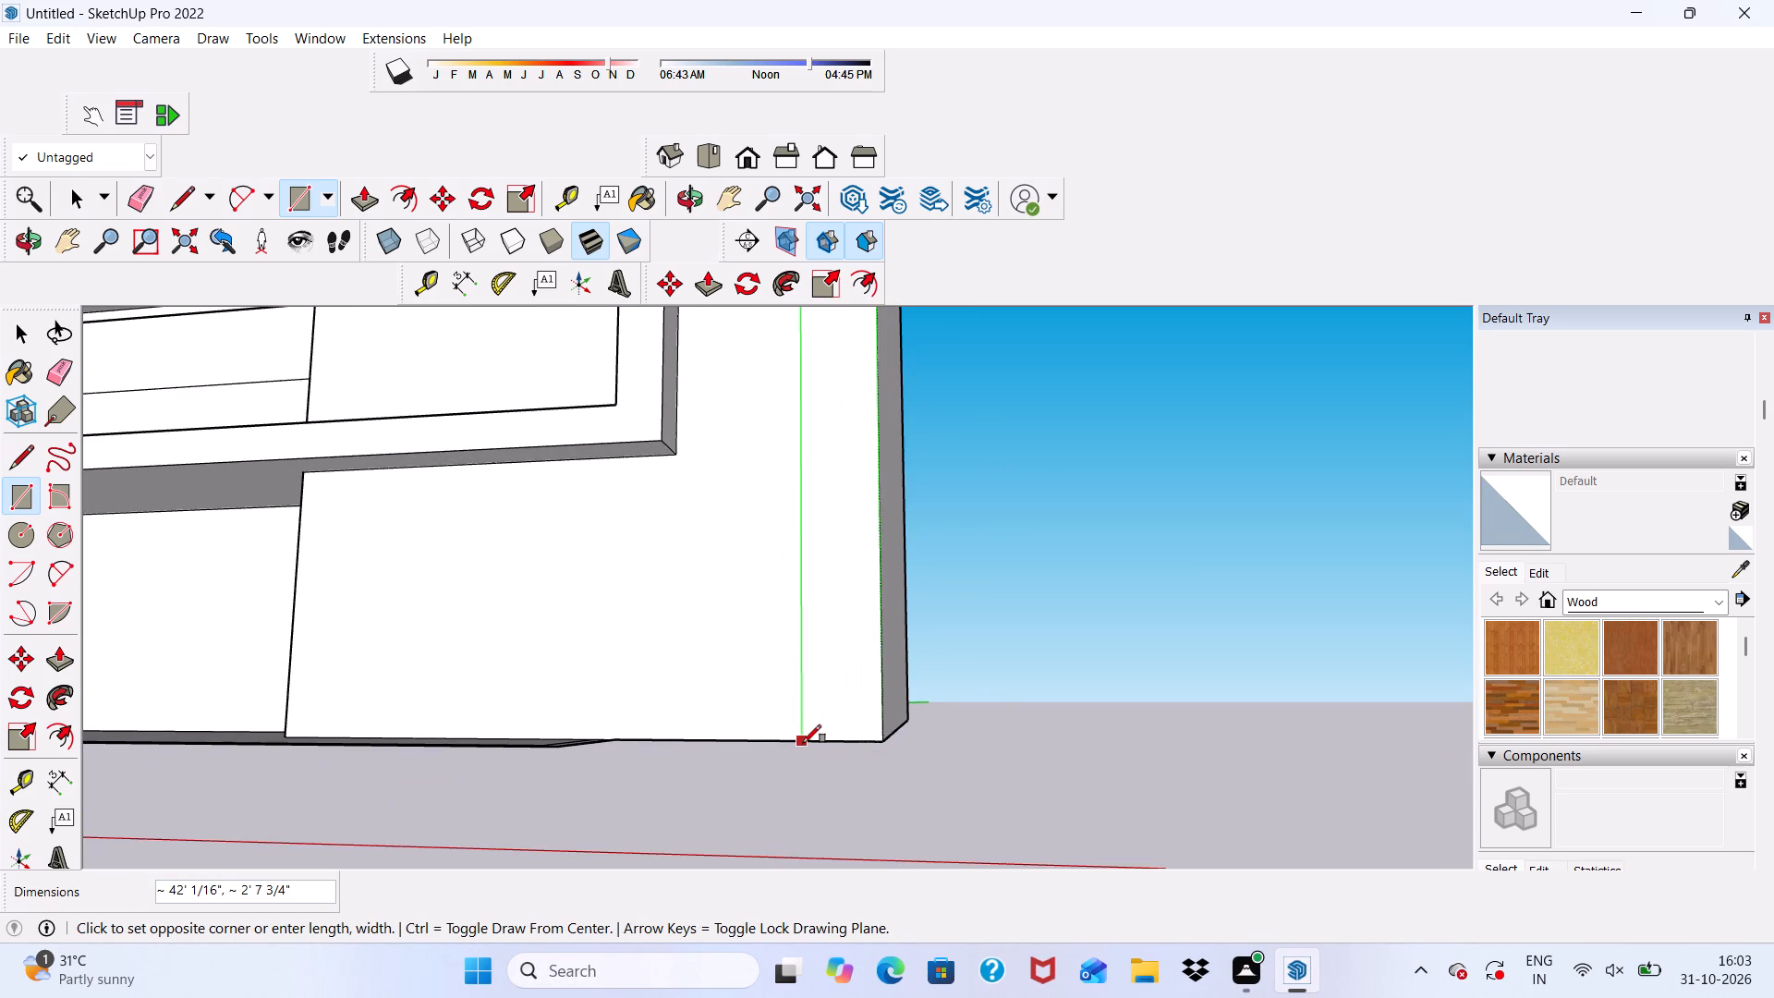
{"action": "left_click", "coordinate": [804, 743]}
{"action": "key", "text": "space"}
Pull the tall rectangle at the tower's outer edge outward by 1'.
{"action": "left_click", "coordinate": [832, 647]}
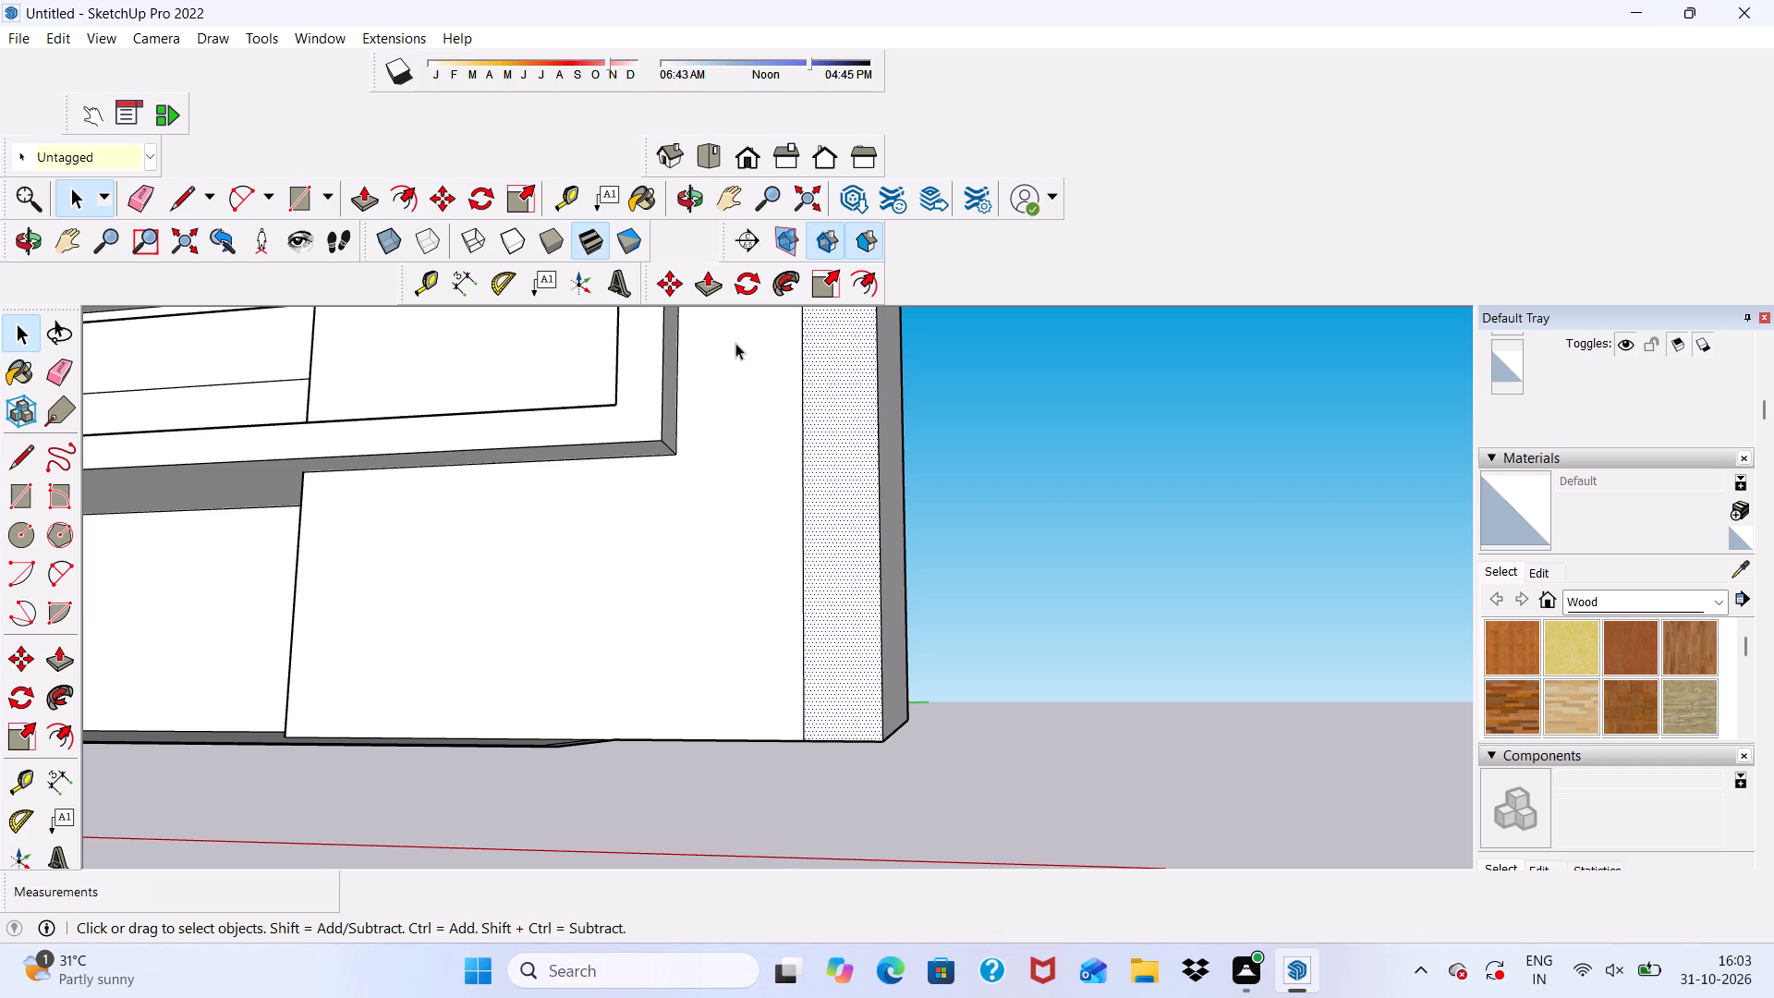
{"action": "left_click", "coordinate": [704, 280]}
{"action": "left_click", "coordinate": [832, 551]}
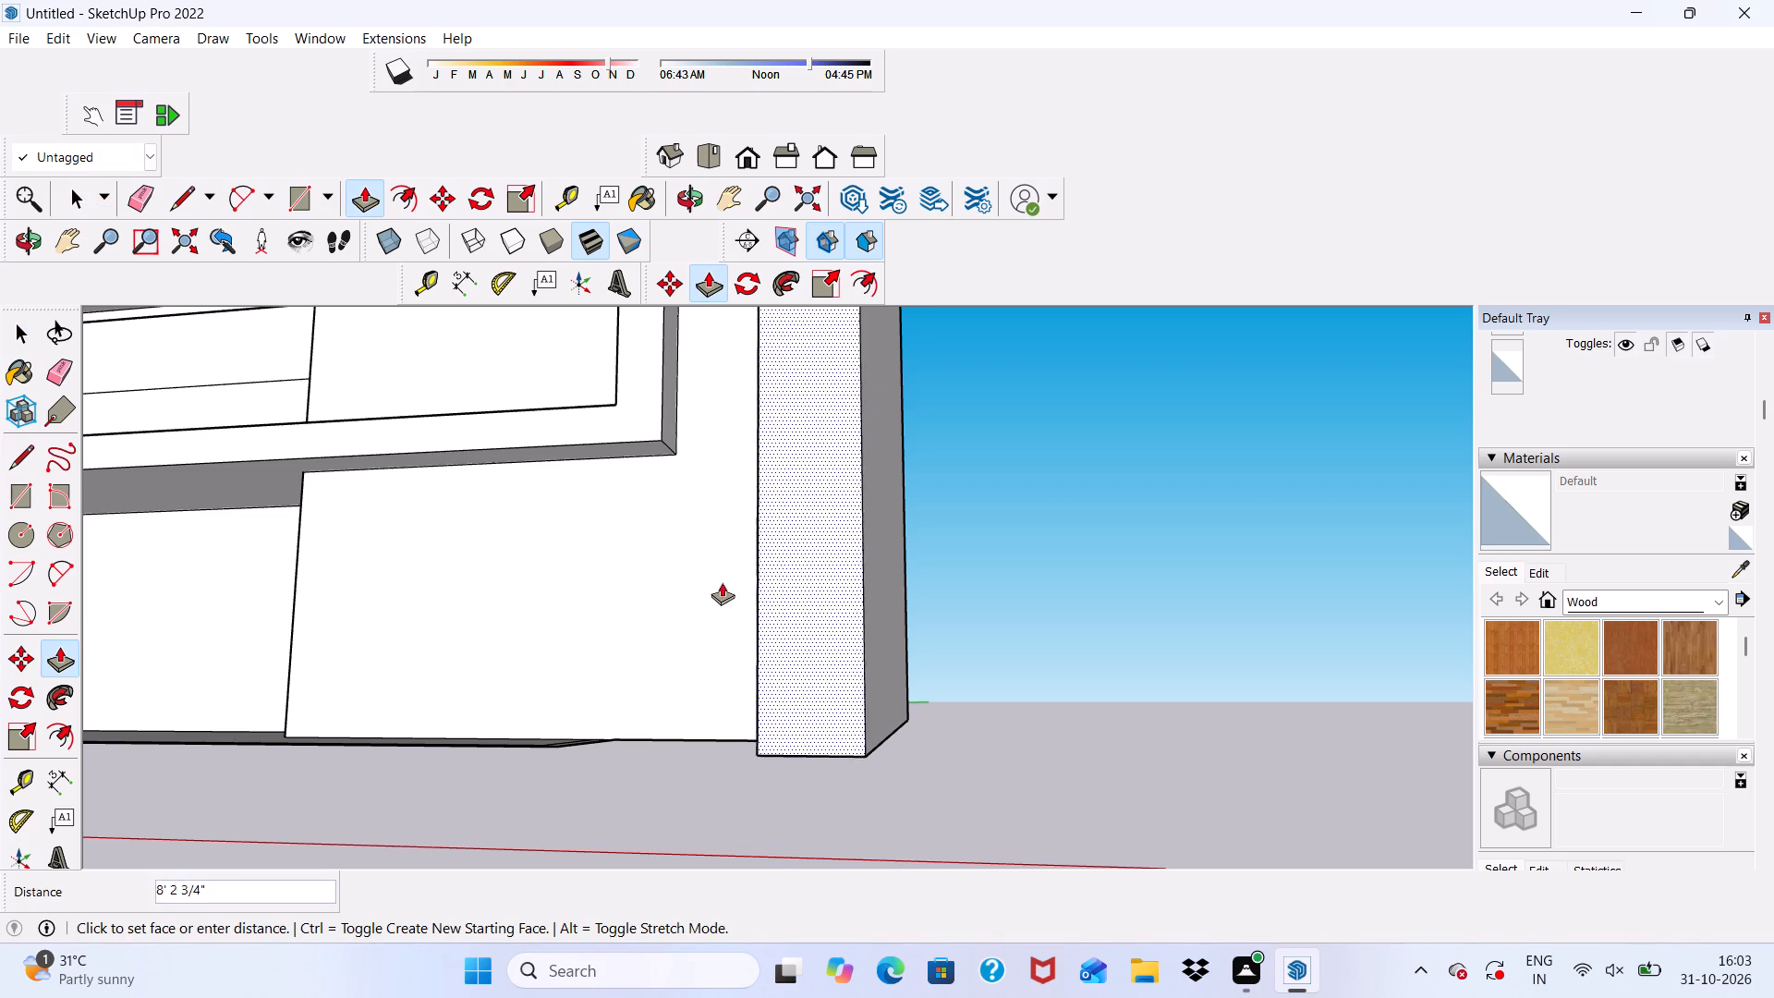
{"action": "scroll", "coordinate": [719, 567], "scroll_direction": "down", "scroll_amount": 3}
{"action": "middle_click_drag", "start_coordinate": [719, 567], "coordinate": [709, 581]}
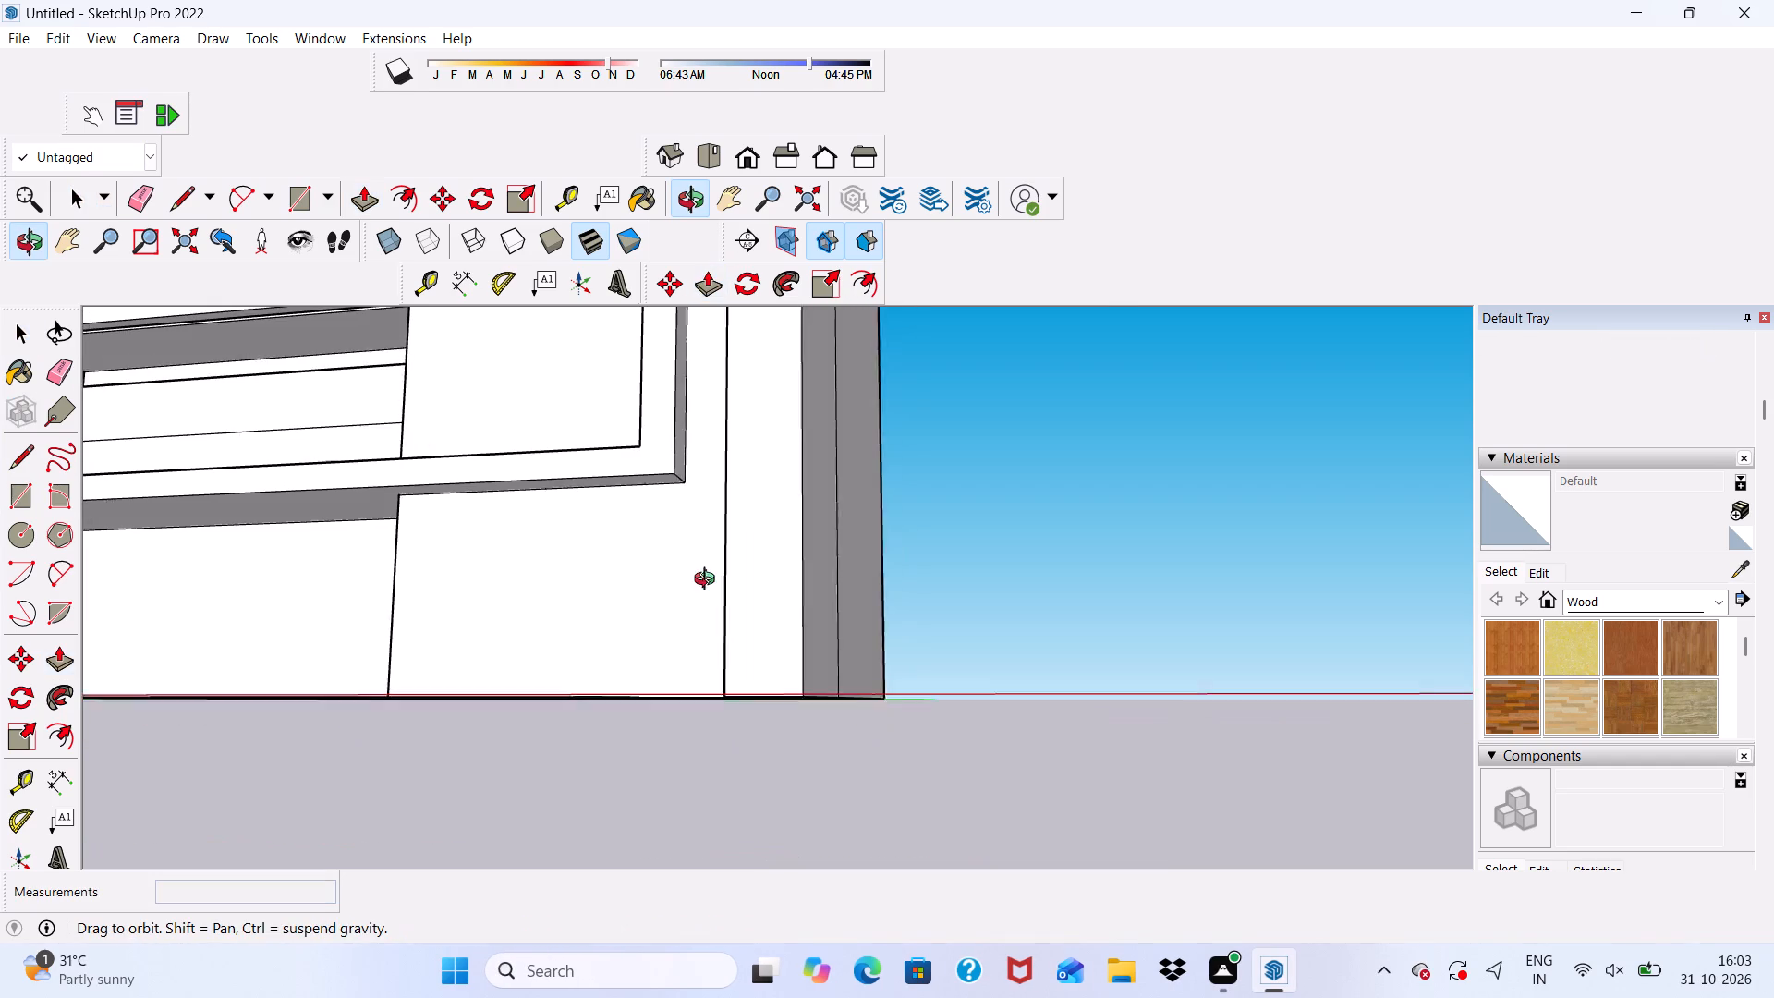
{"action": "middle_click_drag", "start_coordinate": [709, 581], "coordinate": [601, 636]}
{"action": "type", "text": "1'"}
{"action": "key", "text": "Return"}
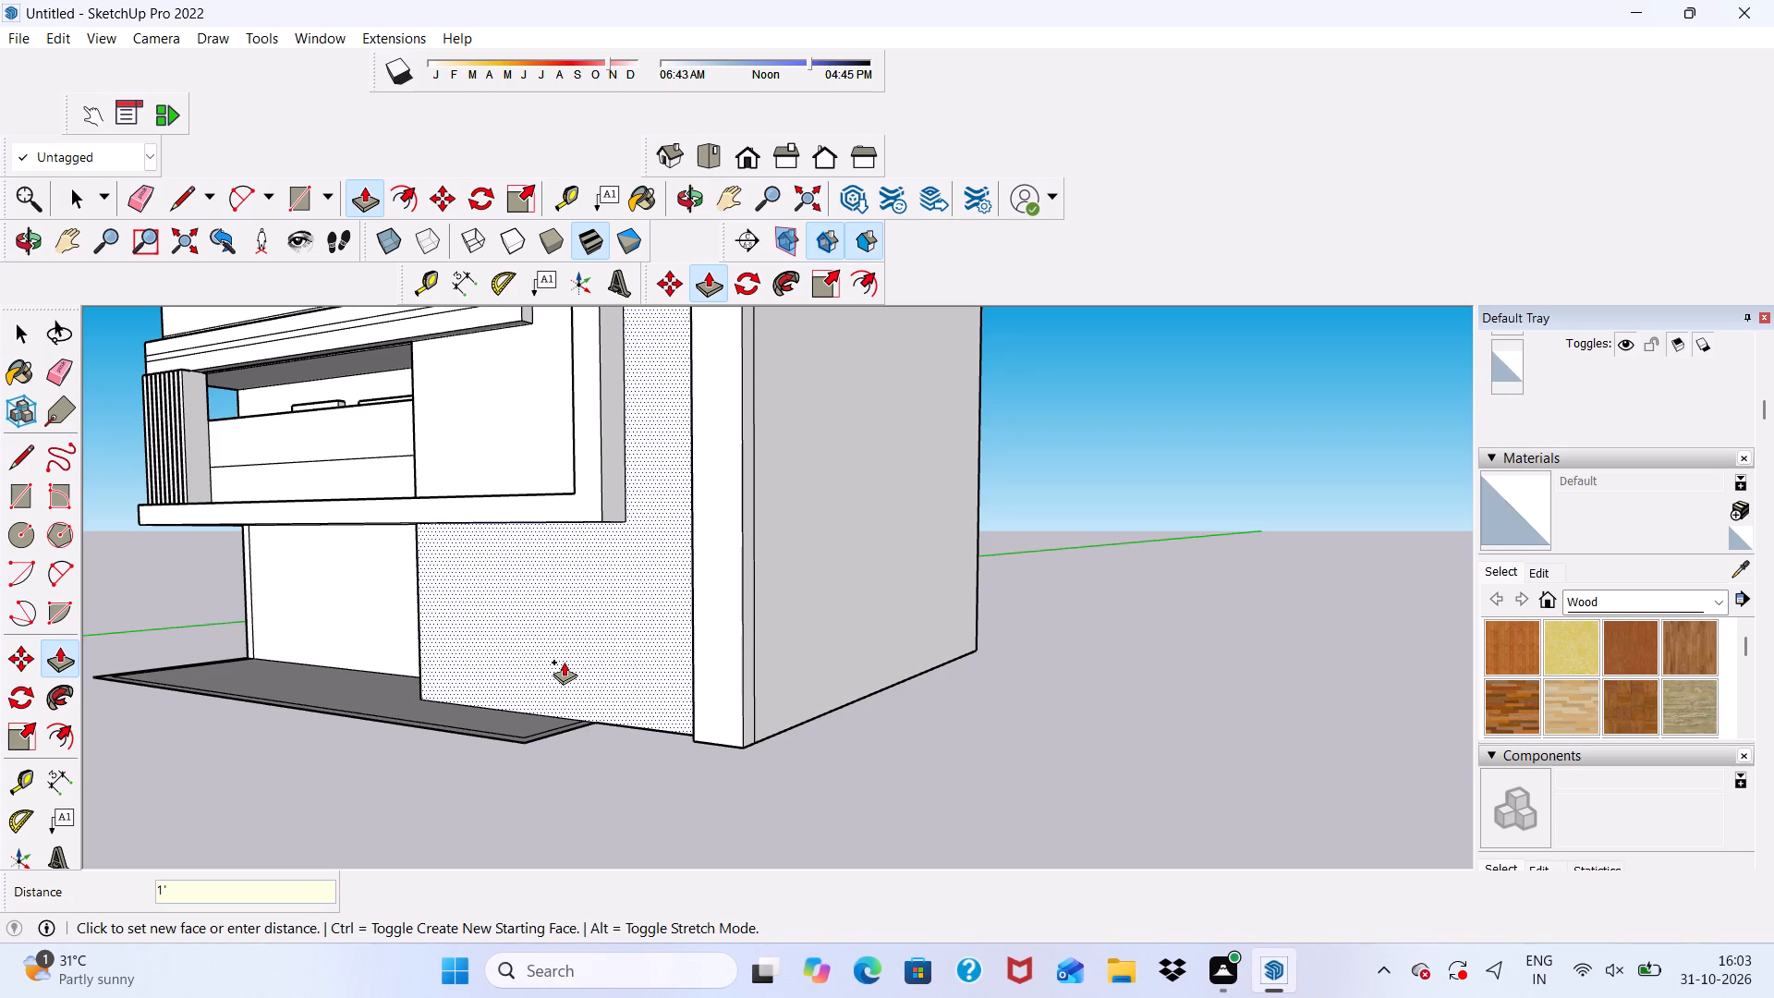
{"action": "key", "text": "space"}
Pull the inner side face of the projecting vertical band about 3 3/4" toward the wraparound frame.
{"action": "scroll", "coordinate": [564, 662], "scroll_direction": "down", "scroll_amount": 3}
{"action": "middle_click_drag", "start_coordinate": [580, 719], "coordinate": [1015, 885]}
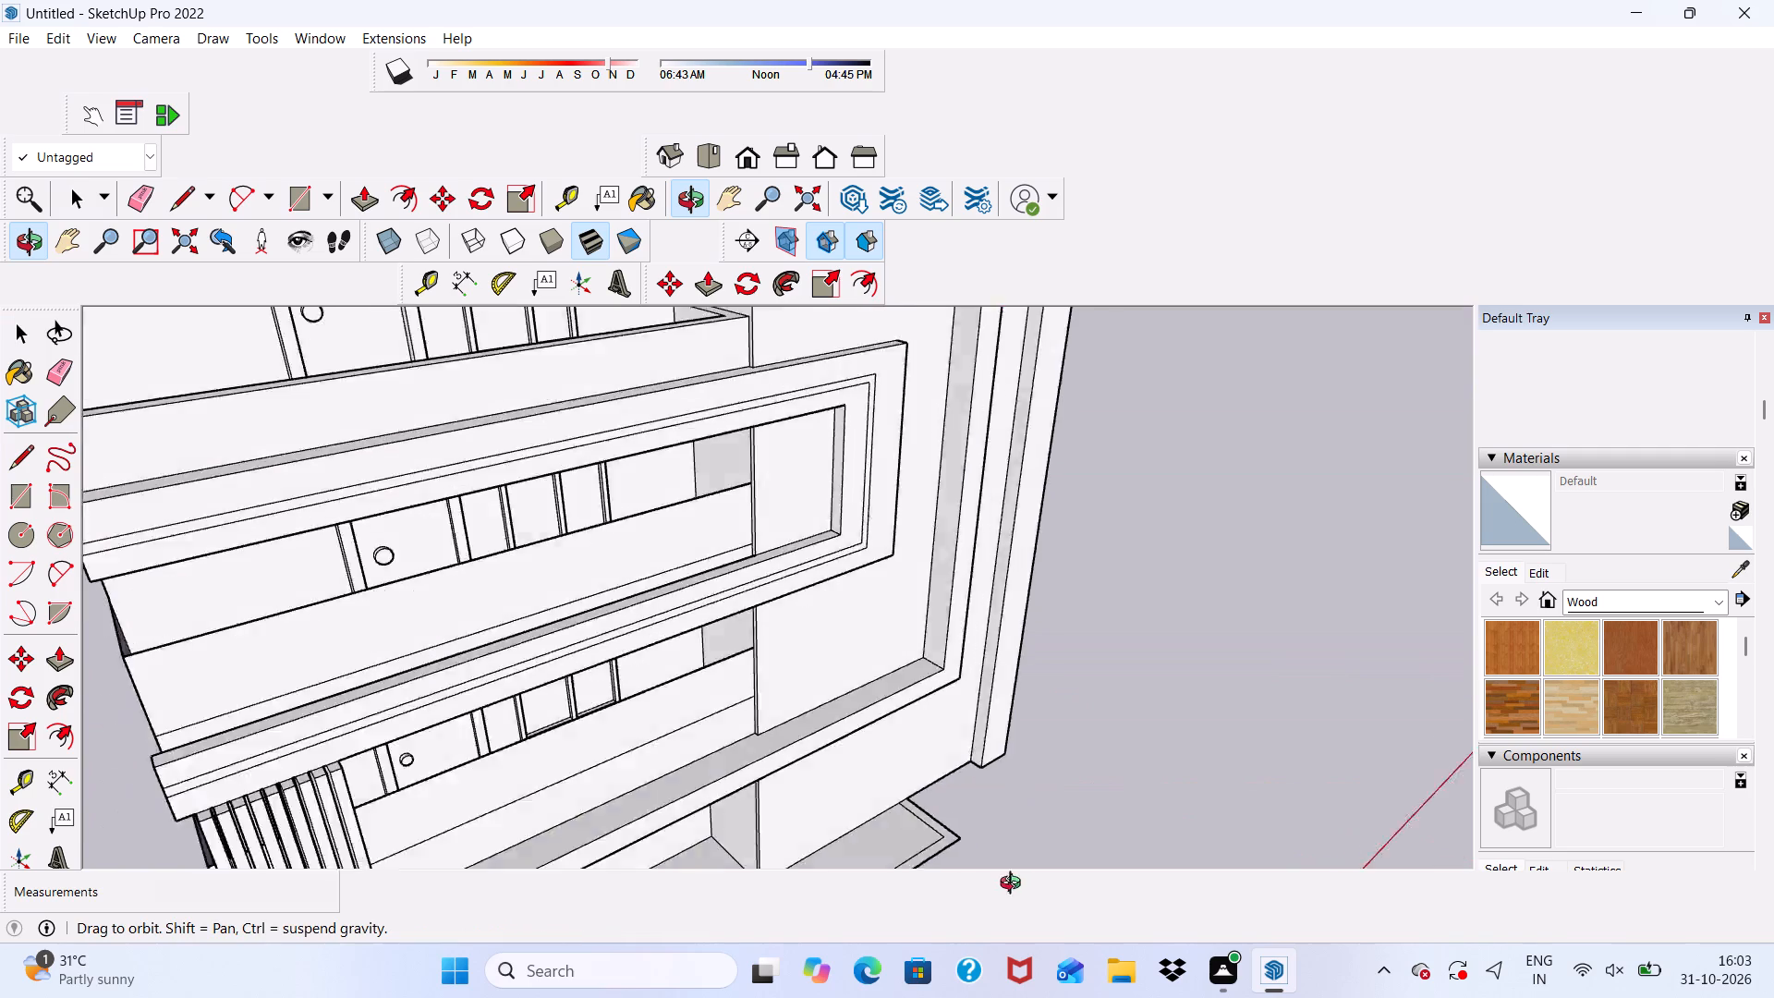
{"action": "middle_click_drag", "start_coordinate": [1015, 885], "coordinate": [1017, 887]}
{"action": "scroll", "coordinate": [979, 717], "scroll_direction": "up", "scroll_amount": 2}
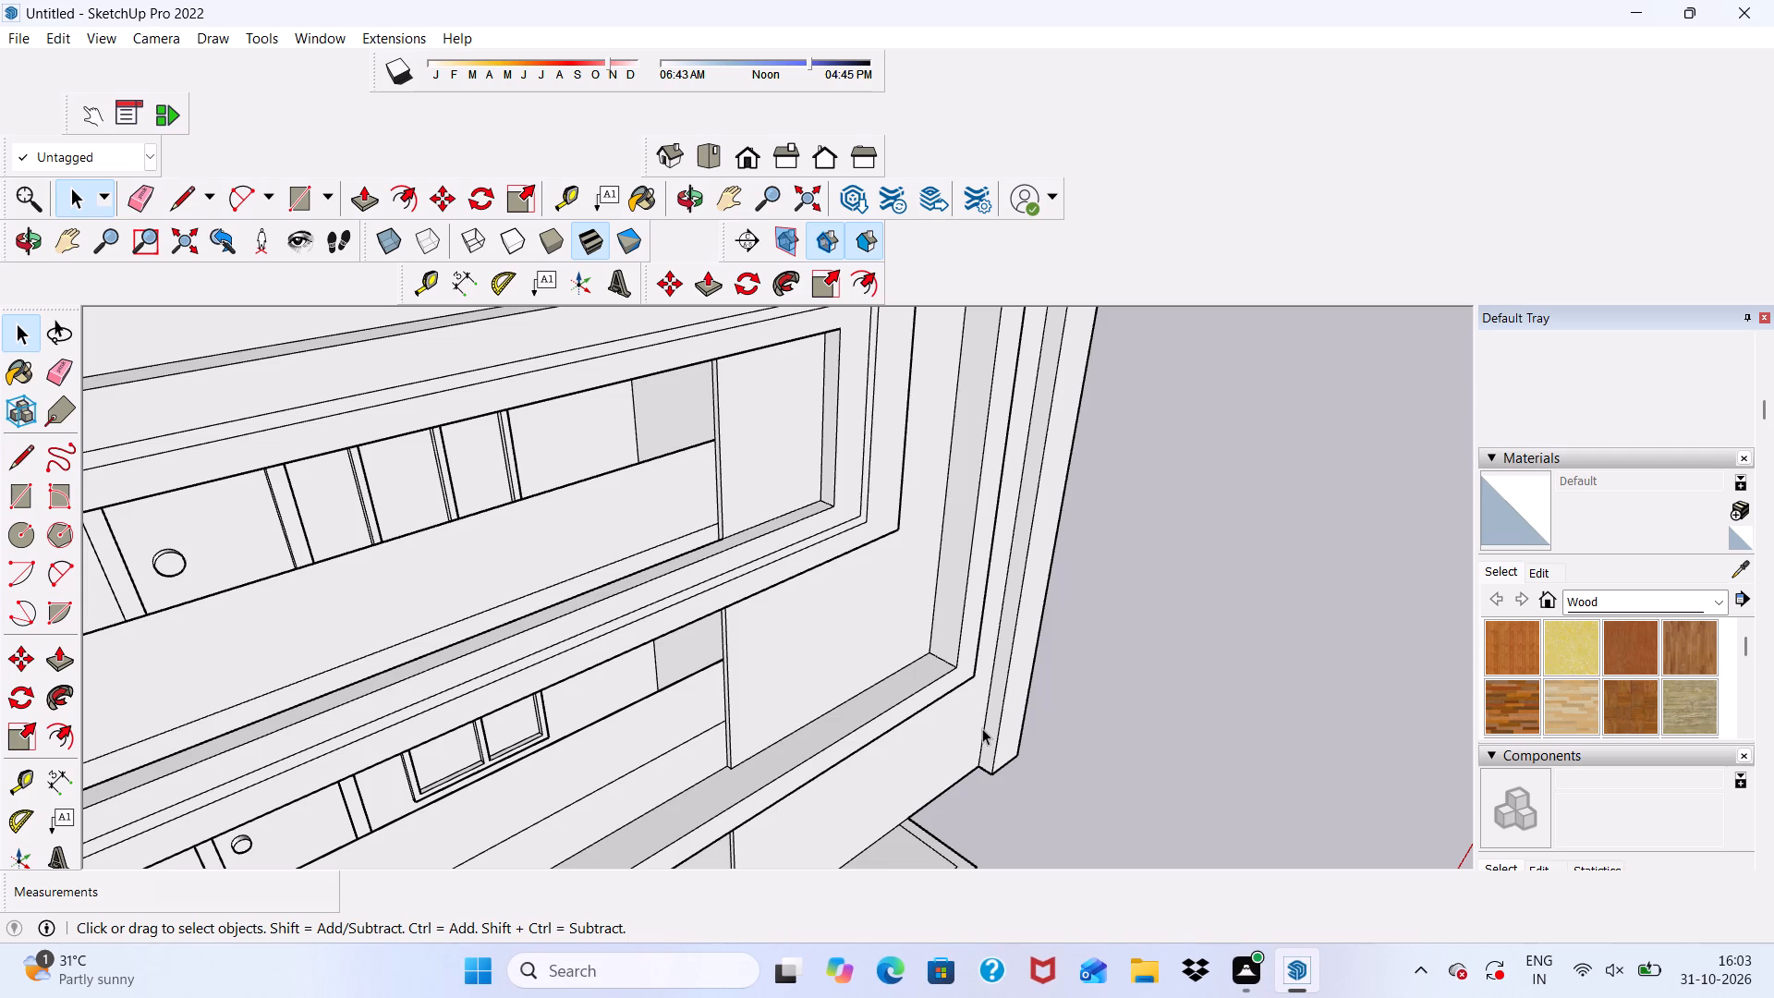
{"action": "scroll", "coordinate": [982, 733], "scroll_direction": "up", "scroll_amount": 1}
{"action": "scroll", "coordinate": [873, 649], "scroll_direction": "down", "scroll_amount": 4}
{"action": "middle_click_drag", "start_coordinate": [899, 691], "coordinate": [769, 668]}
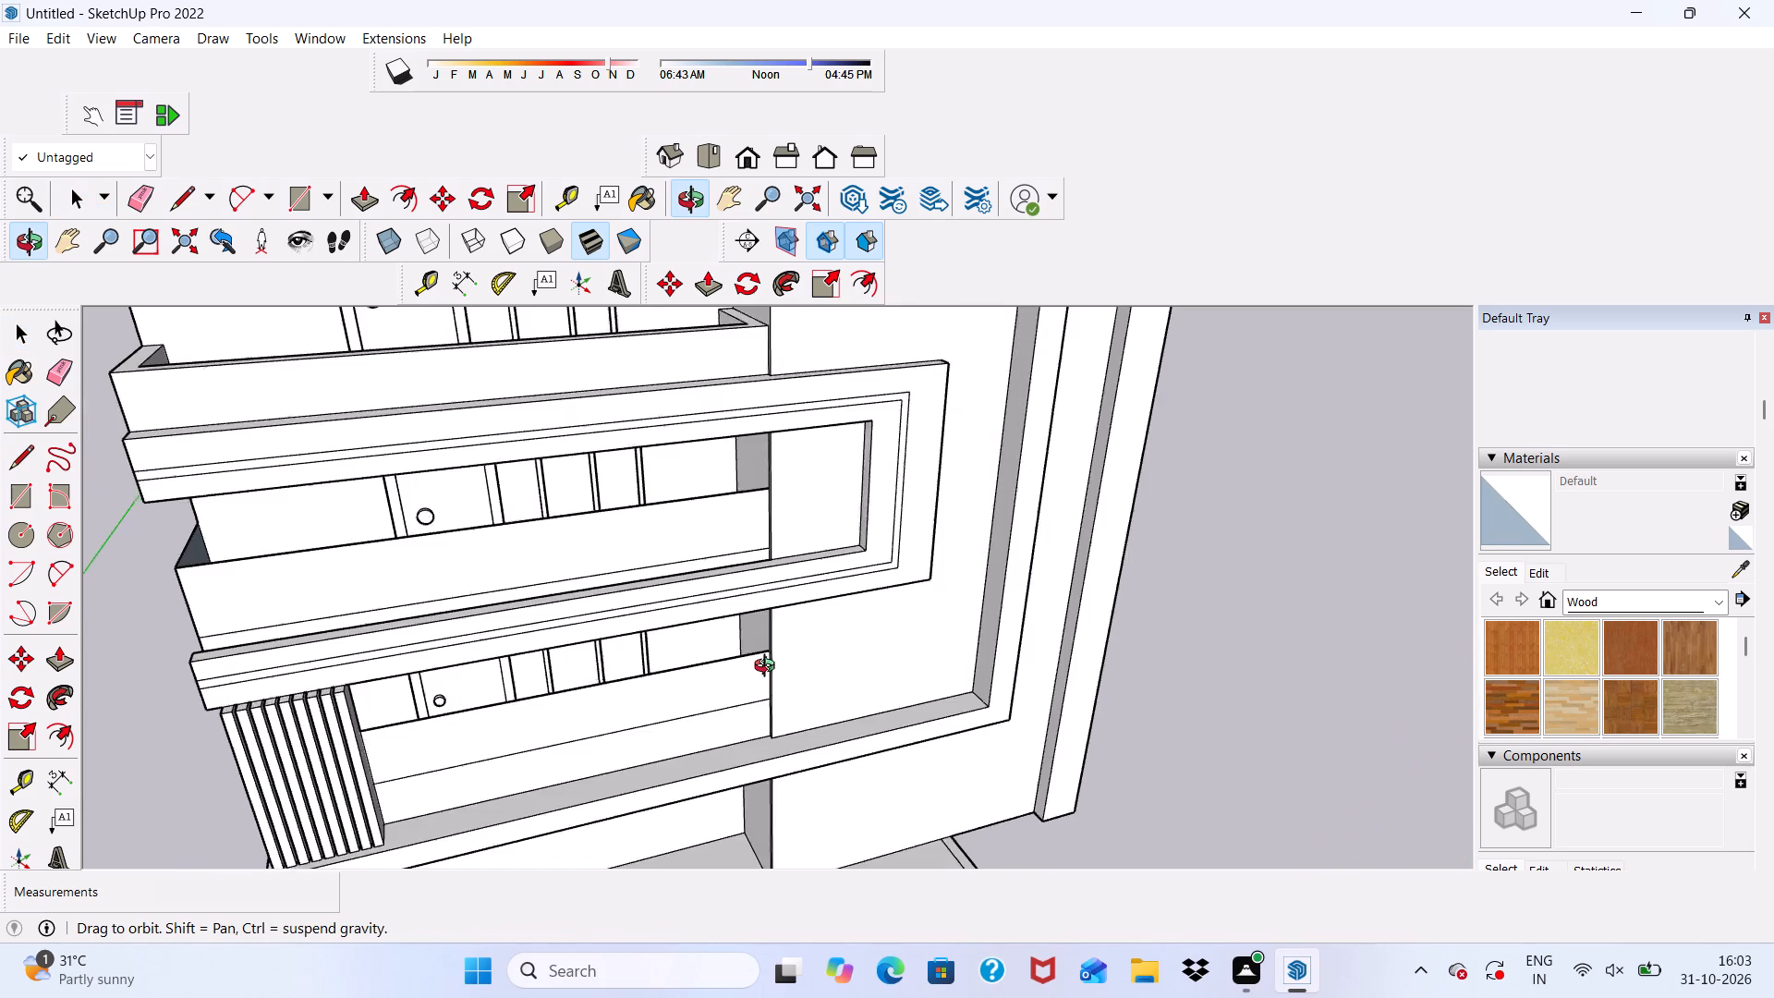
{"action": "middle_click_drag", "start_coordinate": [769, 668], "coordinate": [864, 635]}
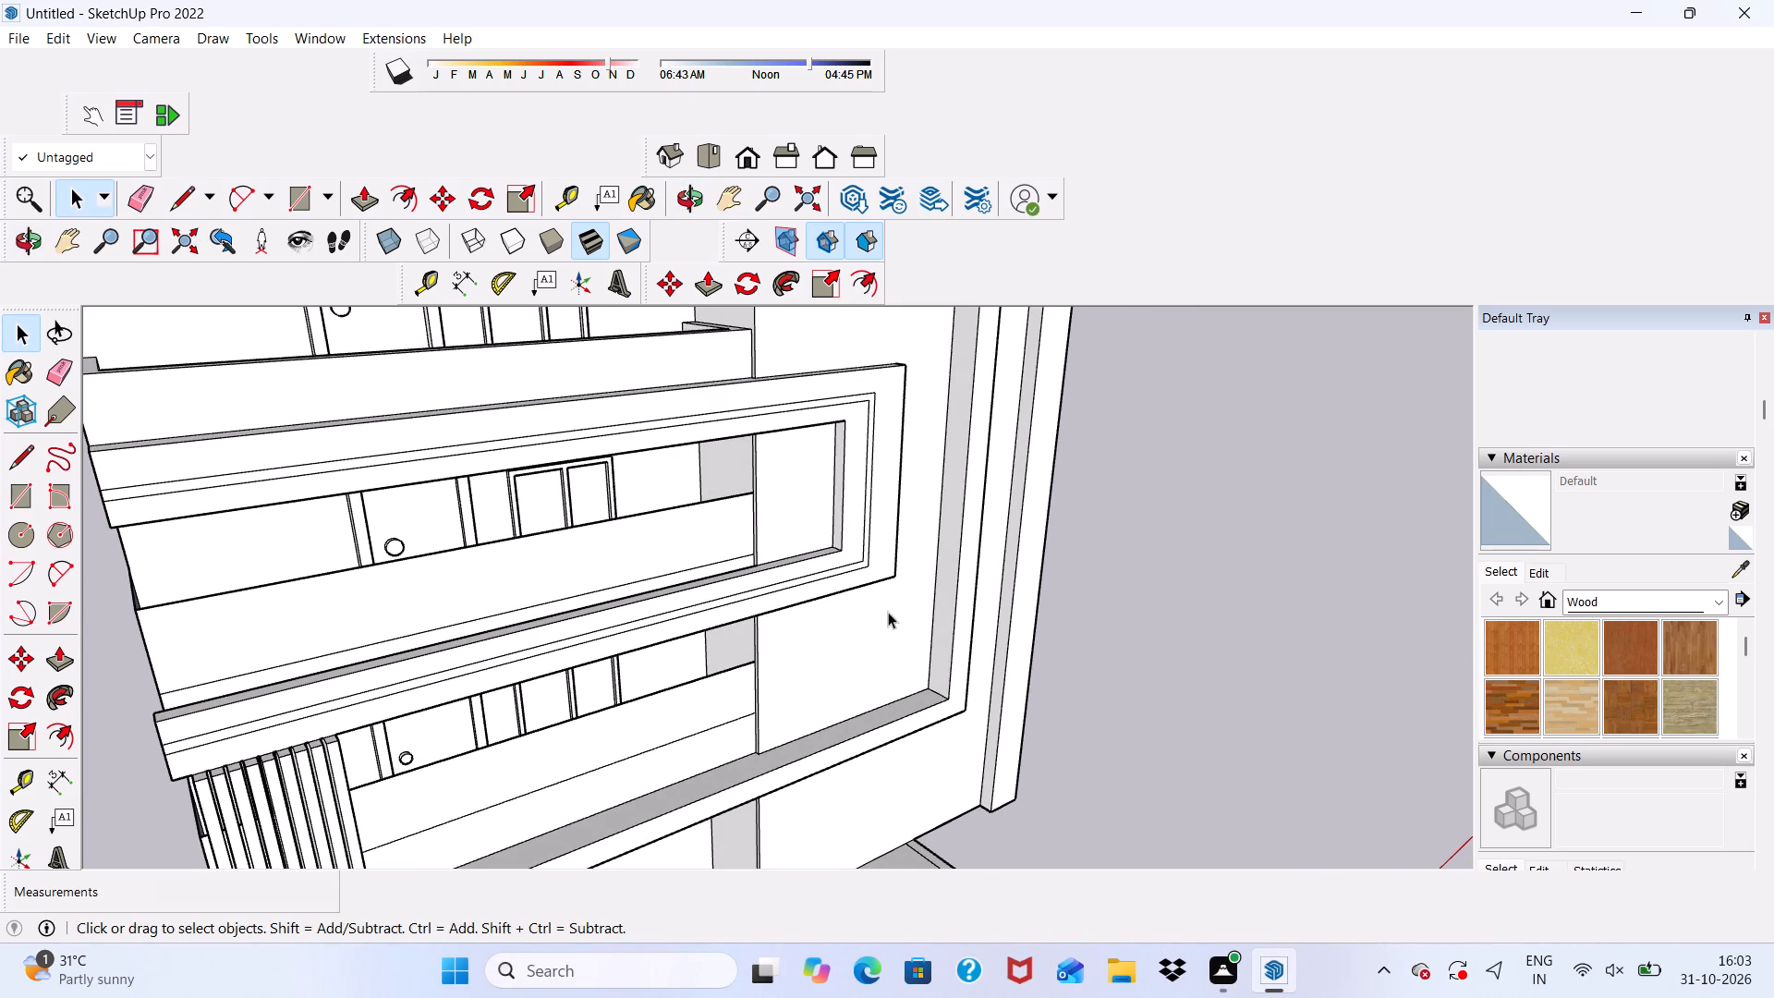
{"action": "scroll", "coordinate": [888, 613], "scroll_direction": "down", "scroll_amount": 3}
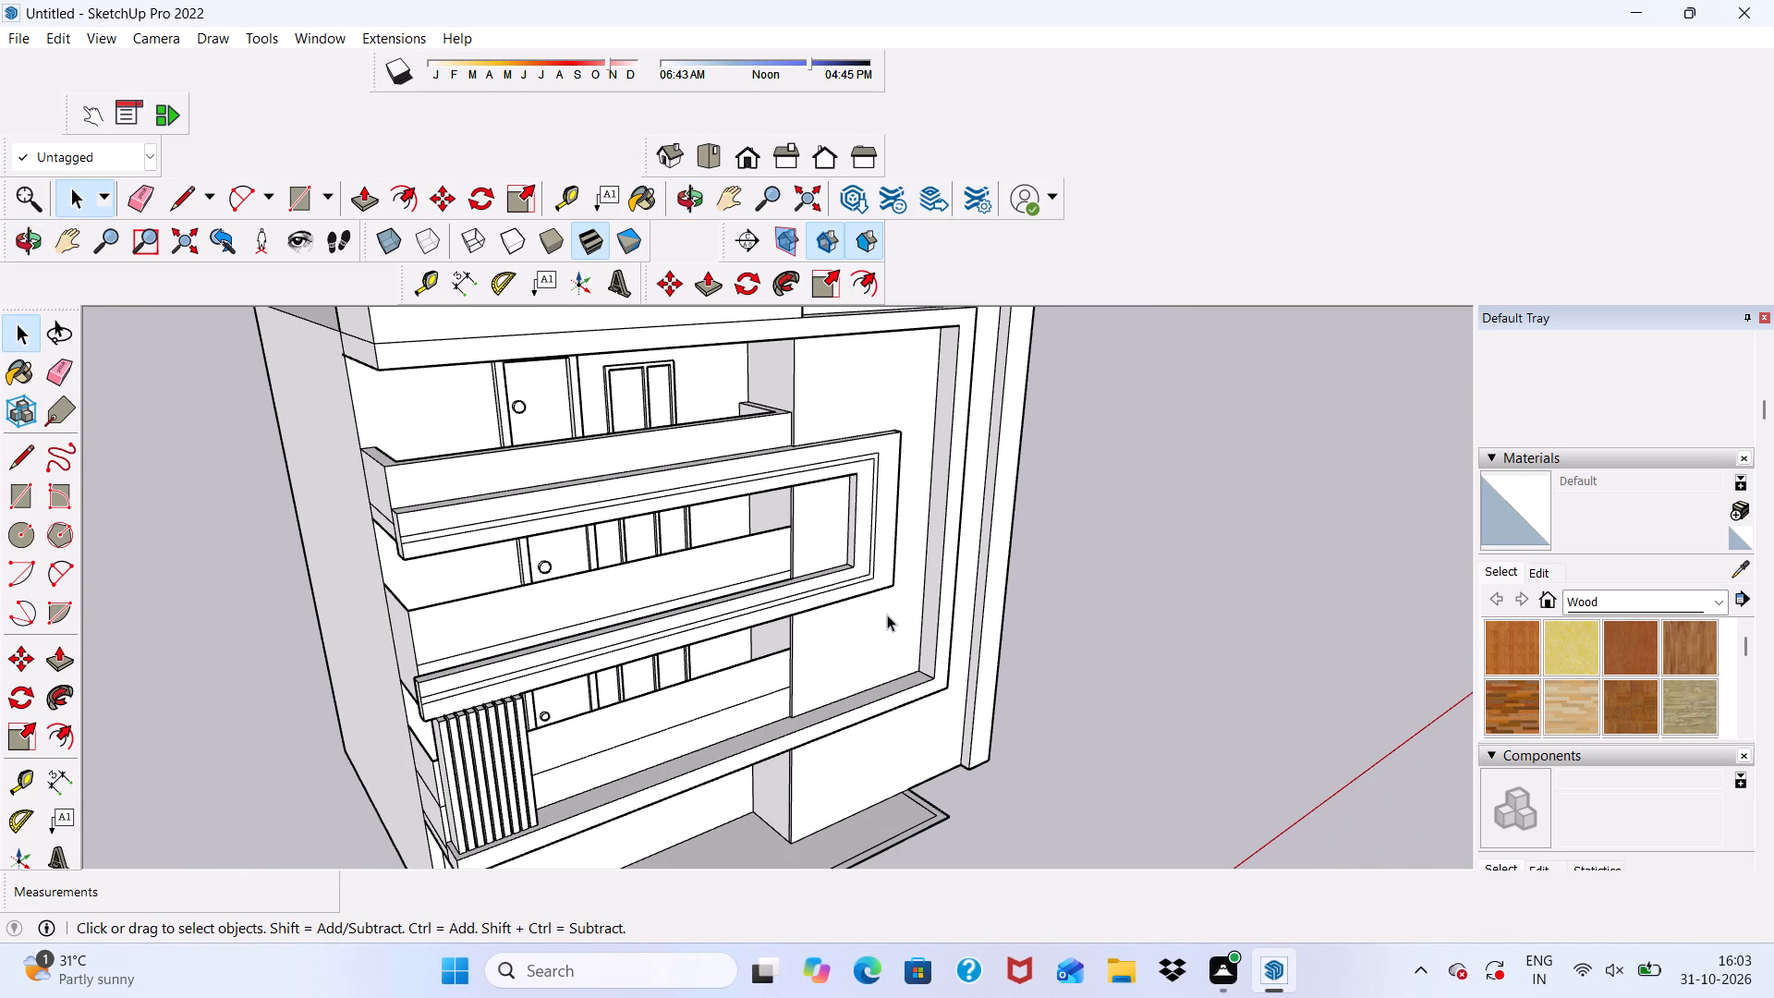
{"action": "scroll", "coordinate": [1095, 613], "scroll_direction": "up", "scroll_amount": 5}
{"action": "scroll", "coordinate": [919, 546], "scroll_direction": "up", "scroll_amount": 6}
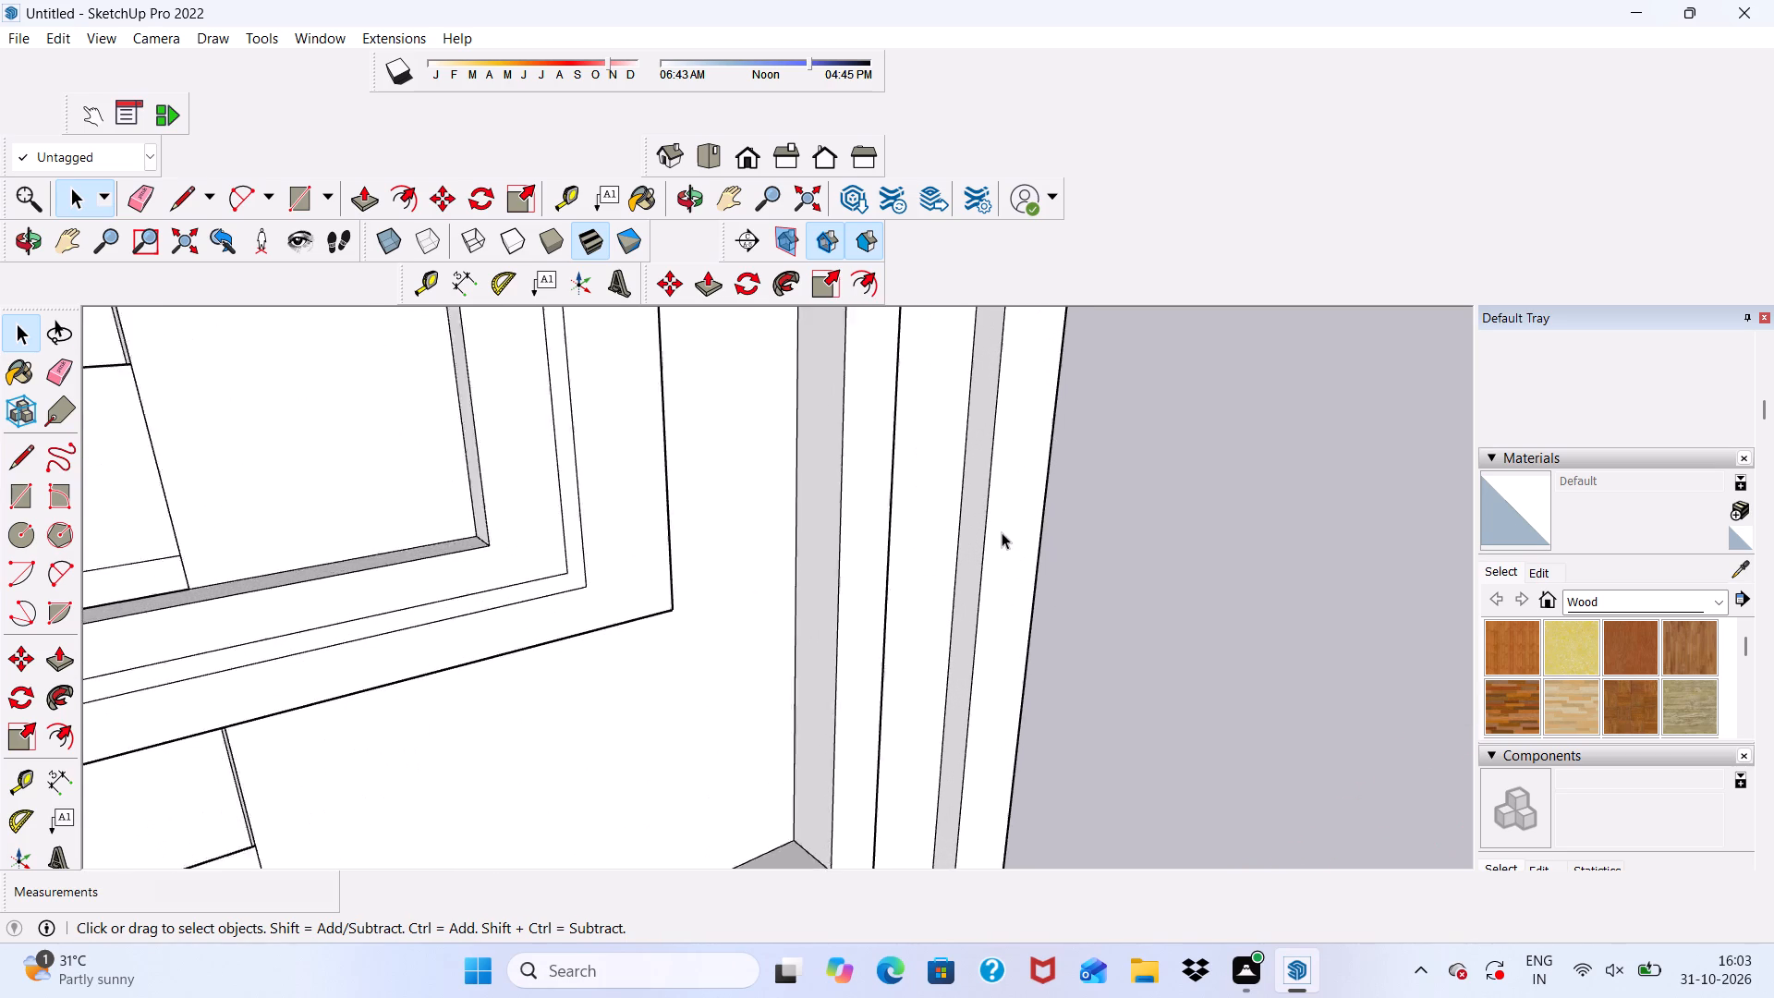
{"action": "scroll", "coordinate": [1002, 532], "scroll_direction": "up", "scroll_amount": 7}
{"action": "left_click", "coordinate": [972, 533]}
{"action": "left_click", "coordinate": [708, 276]}
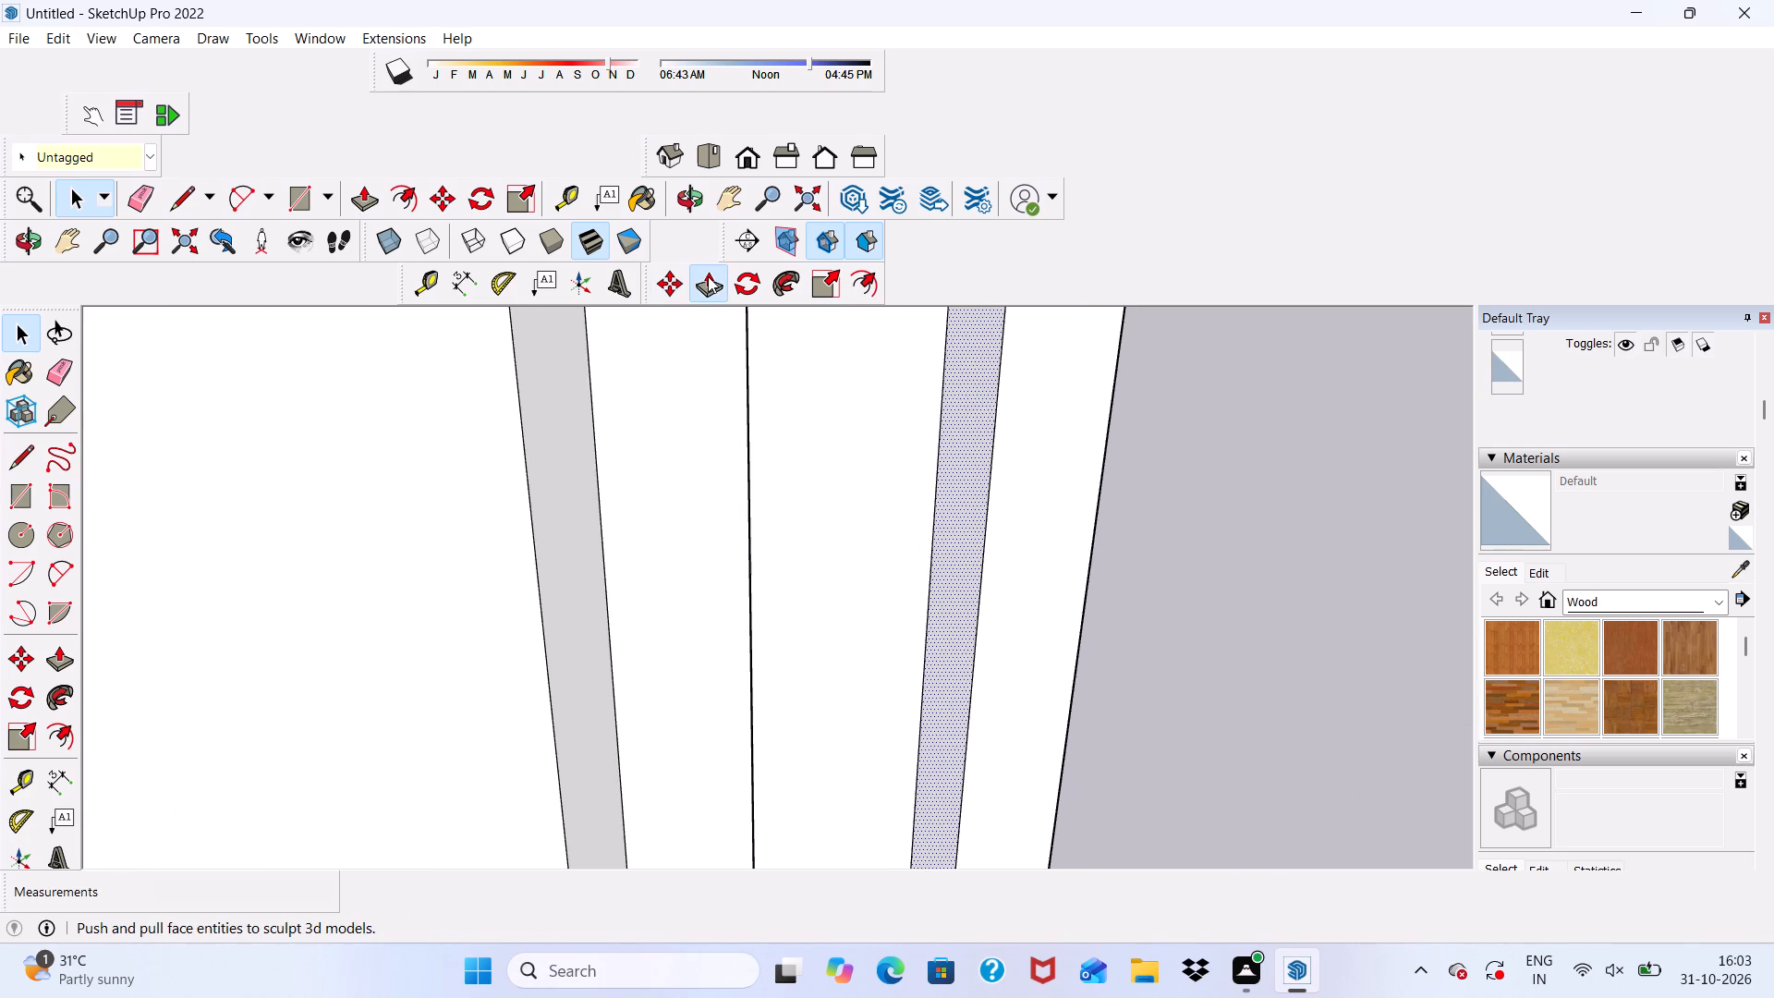
{"action": "left_click", "coordinate": [964, 474]}
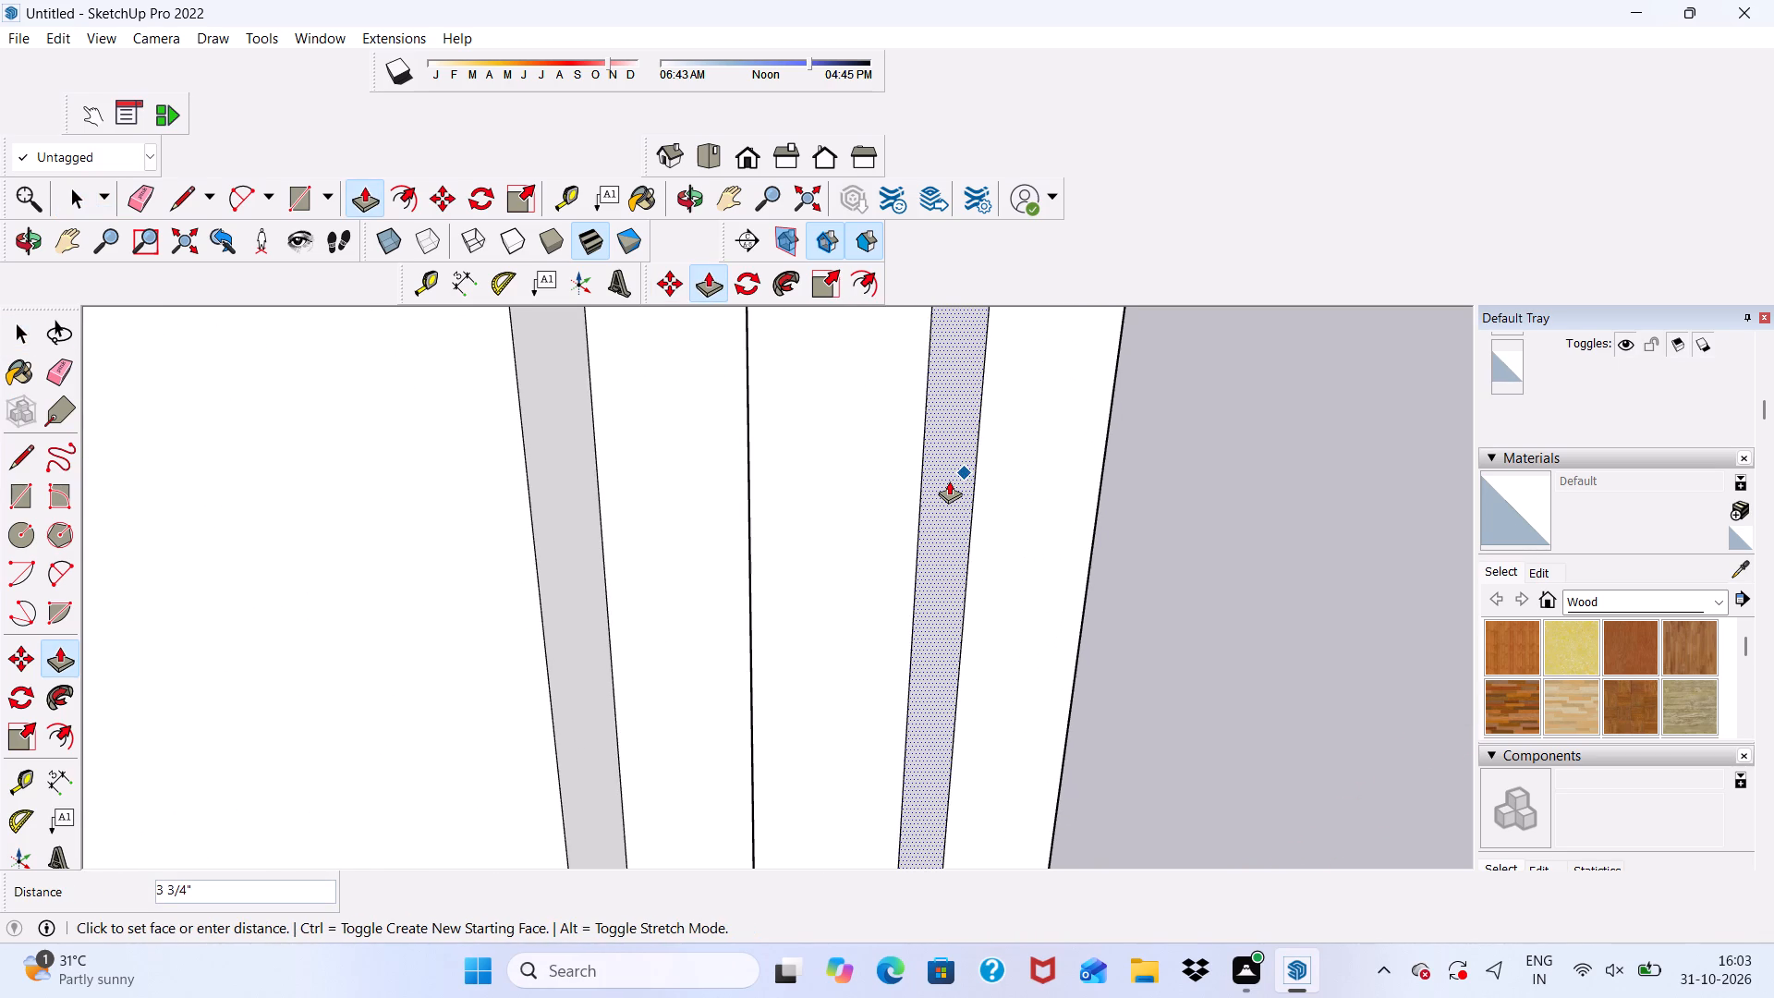
{"action": "left_click", "coordinate": [949, 481]}
{"action": "scroll", "coordinate": [999, 505], "scroll_direction": "down", "scroll_amount": 3}
{"action": "key", "text": "space"}
{"action": "left_click", "coordinate": [1206, 508]}
Erase the inner offset lines along the front and both ends of the ground slab, leaving one single face.
{"action": "scroll", "coordinate": [1206, 508], "scroll_direction": "down", "scroll_amount": 4}
{"action": "middle_click_drag", "start_coordinate": [1206, 508], "coordinate": [843, 435]}
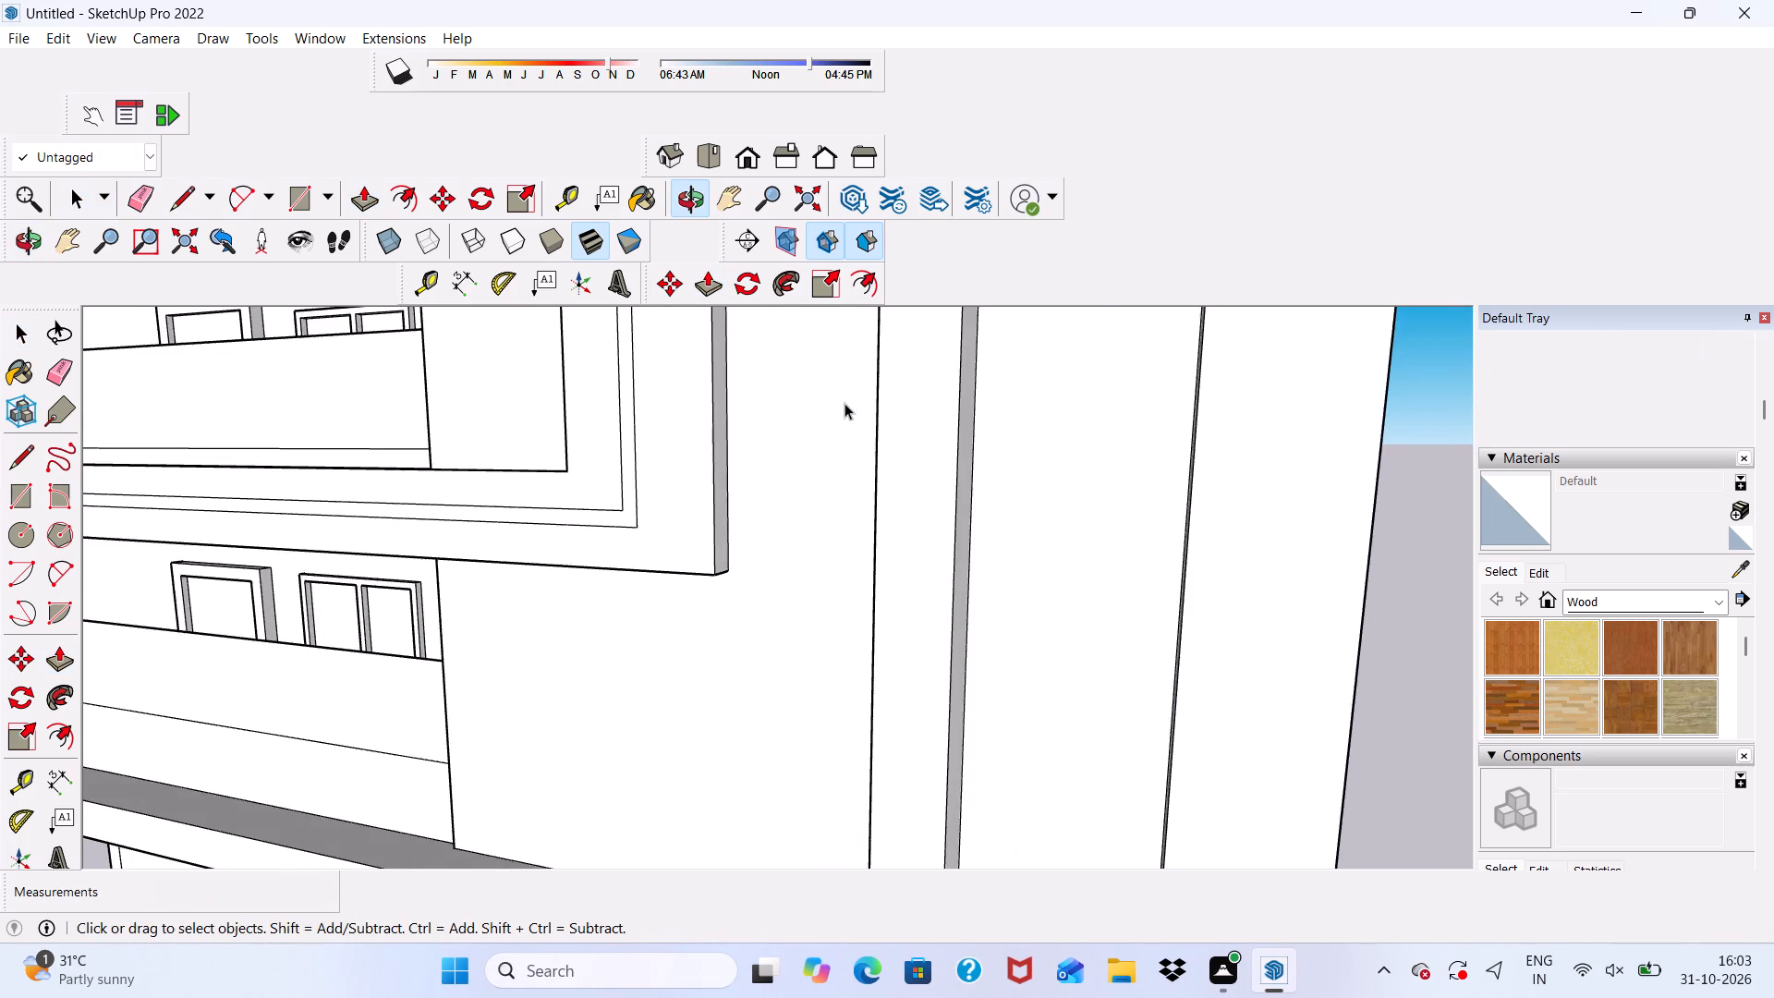
{"action": "scroll", "coordinate": [844, 403], "scroll_direction": "down", "scroll_amount": 18}
{"action": "scroll", "coordinate": [1064, 542], "scroll_direction": "up", "scroll_amount": 1}
{"action": "middle_click_drag", "start_coordinate": [1064, 542], "coordinate": [889, 680]}
{"action": "scroll", "coordinate": [867, 724], "scroll_direction": "up", "scroll_amount": 9}
{"action": "left_click", "coordinate": [863, 712]}
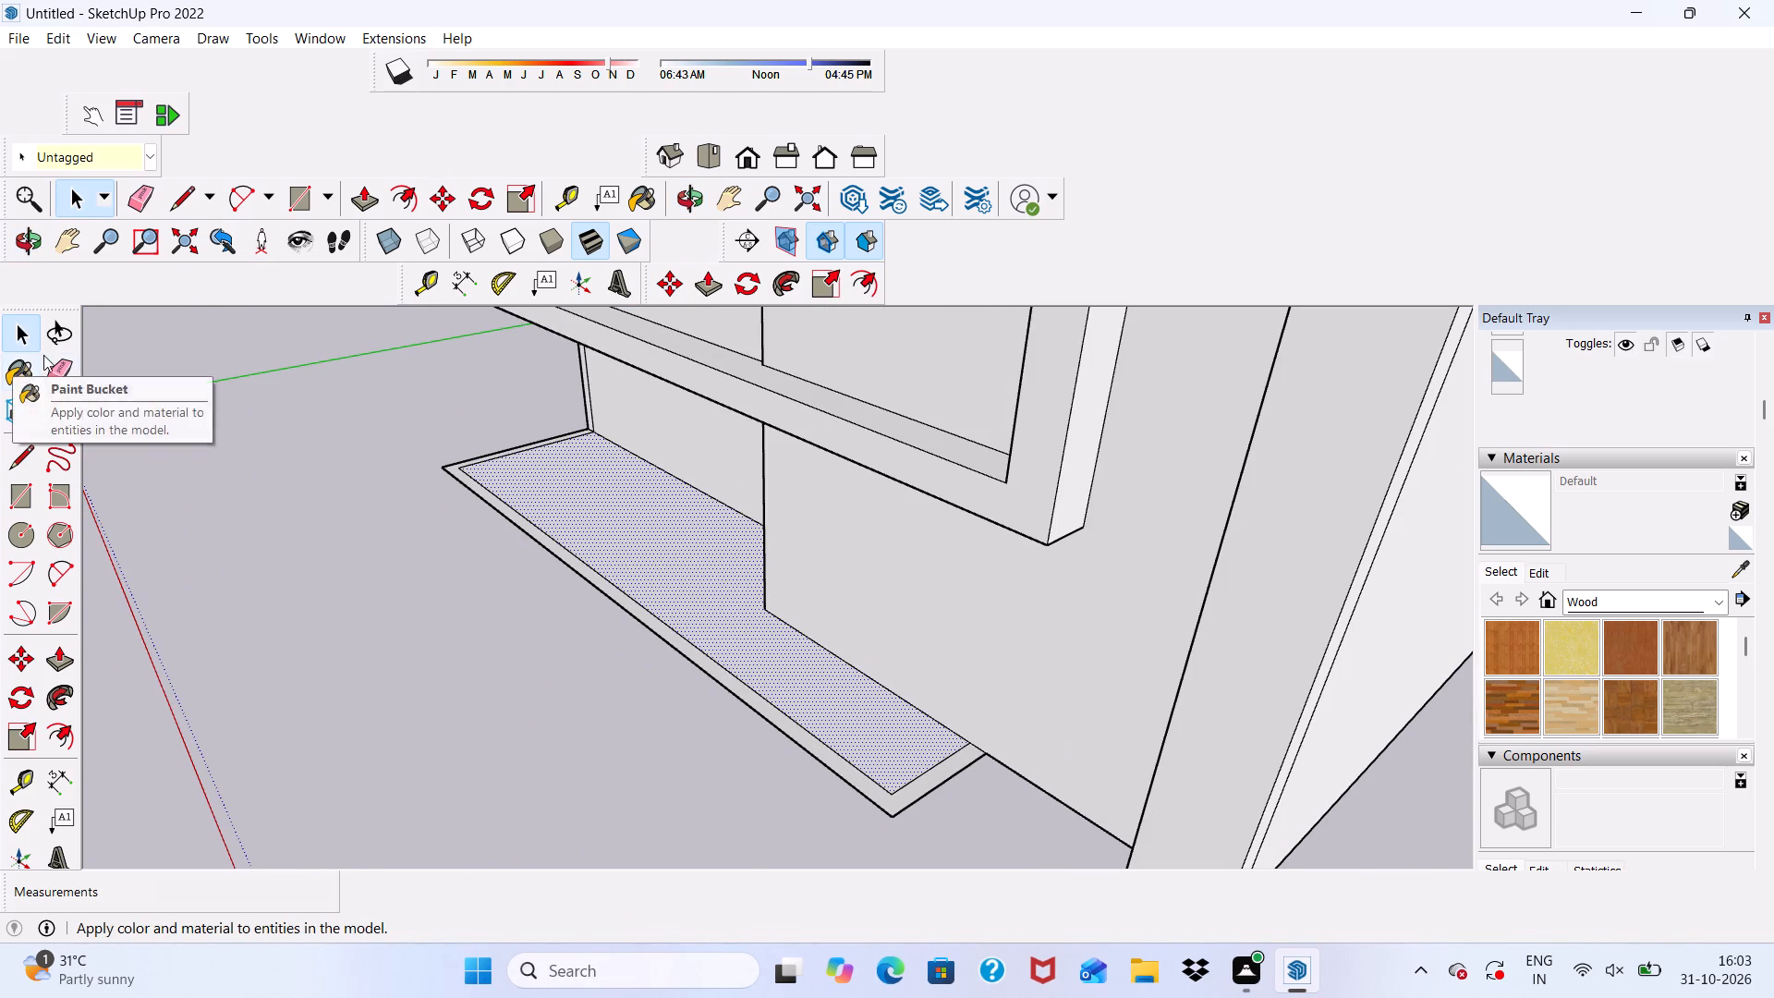
{"action": "left_click", "coordinate": [68, 367]}
{"action": "scroll", "coordinate": [687, 555], "scroll_direction": "up", "scroll_amount": 6}
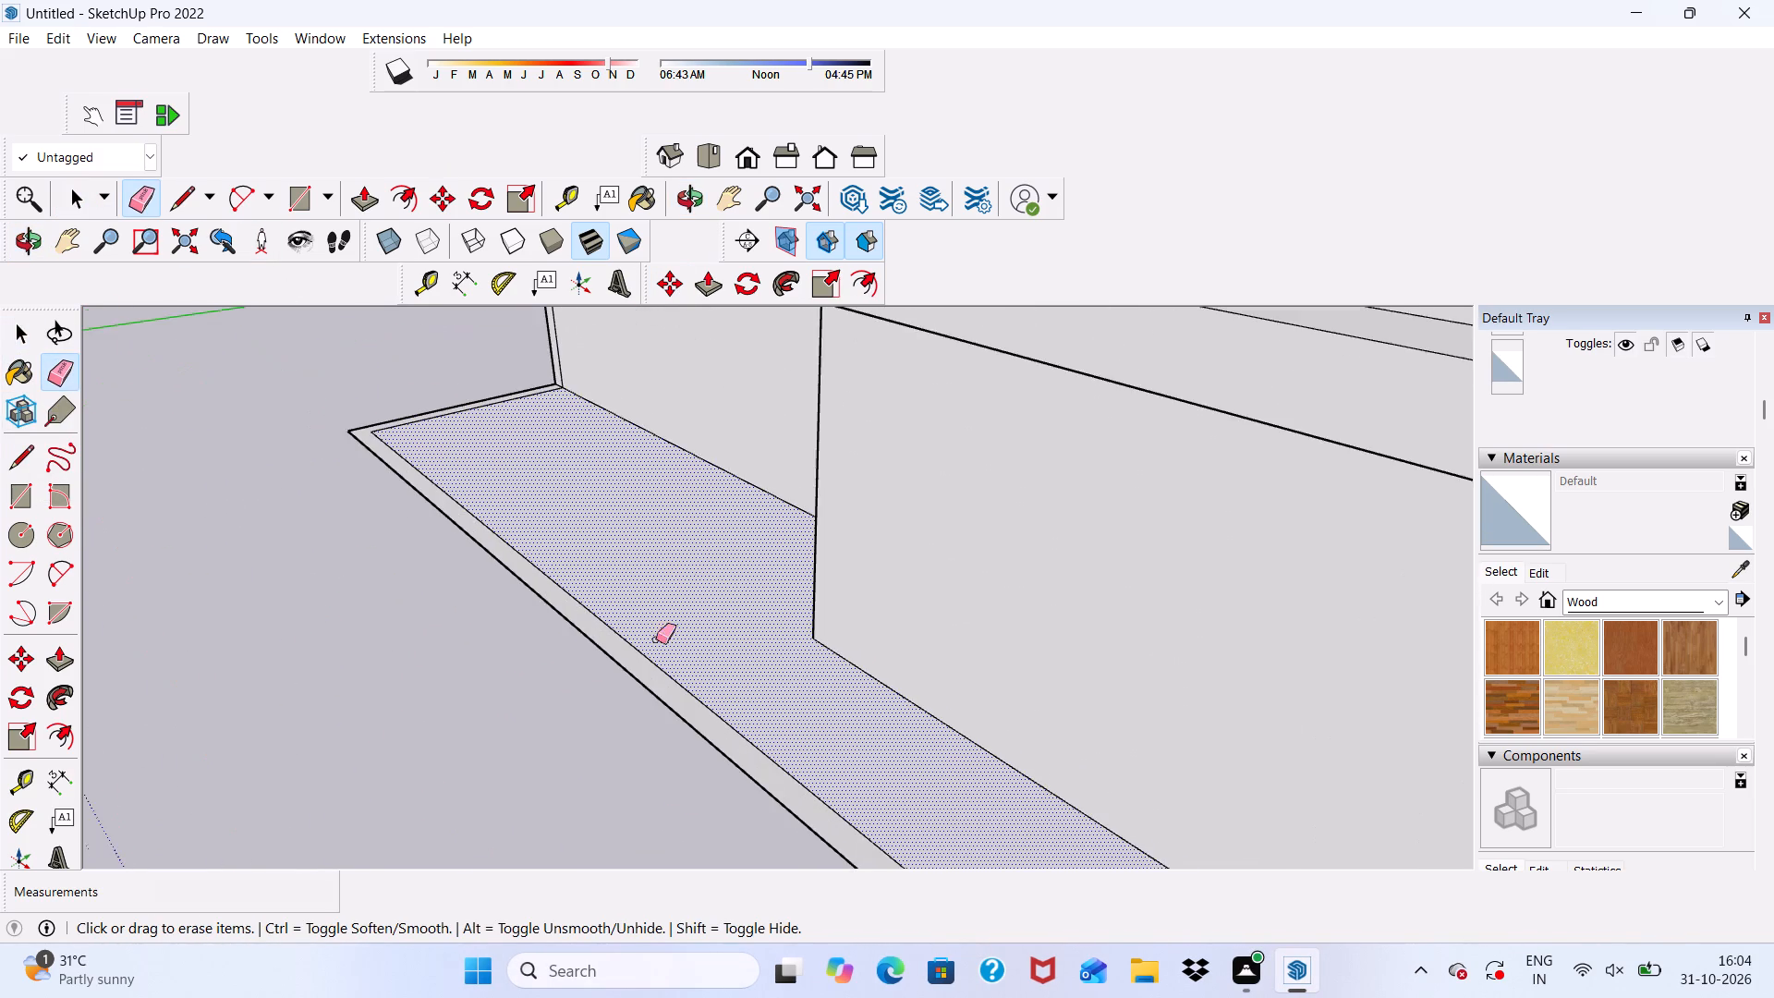
{"action": "scroll", "coordinate": [656, 639], "scroll_direction": "up", "scroll_amount": 2}
{"action": "left_click_drag", "start_coordinate": [637, 672], "coordinate": [647, 641]}
{"action": "scroll", "coordinate": [438, 494], "scroll_direction": "down", "scroll_amount": 5}
{"action": "scroll", "coordinate": [398, 440], "scroll_direction": "up", "scroll_amount": 7}
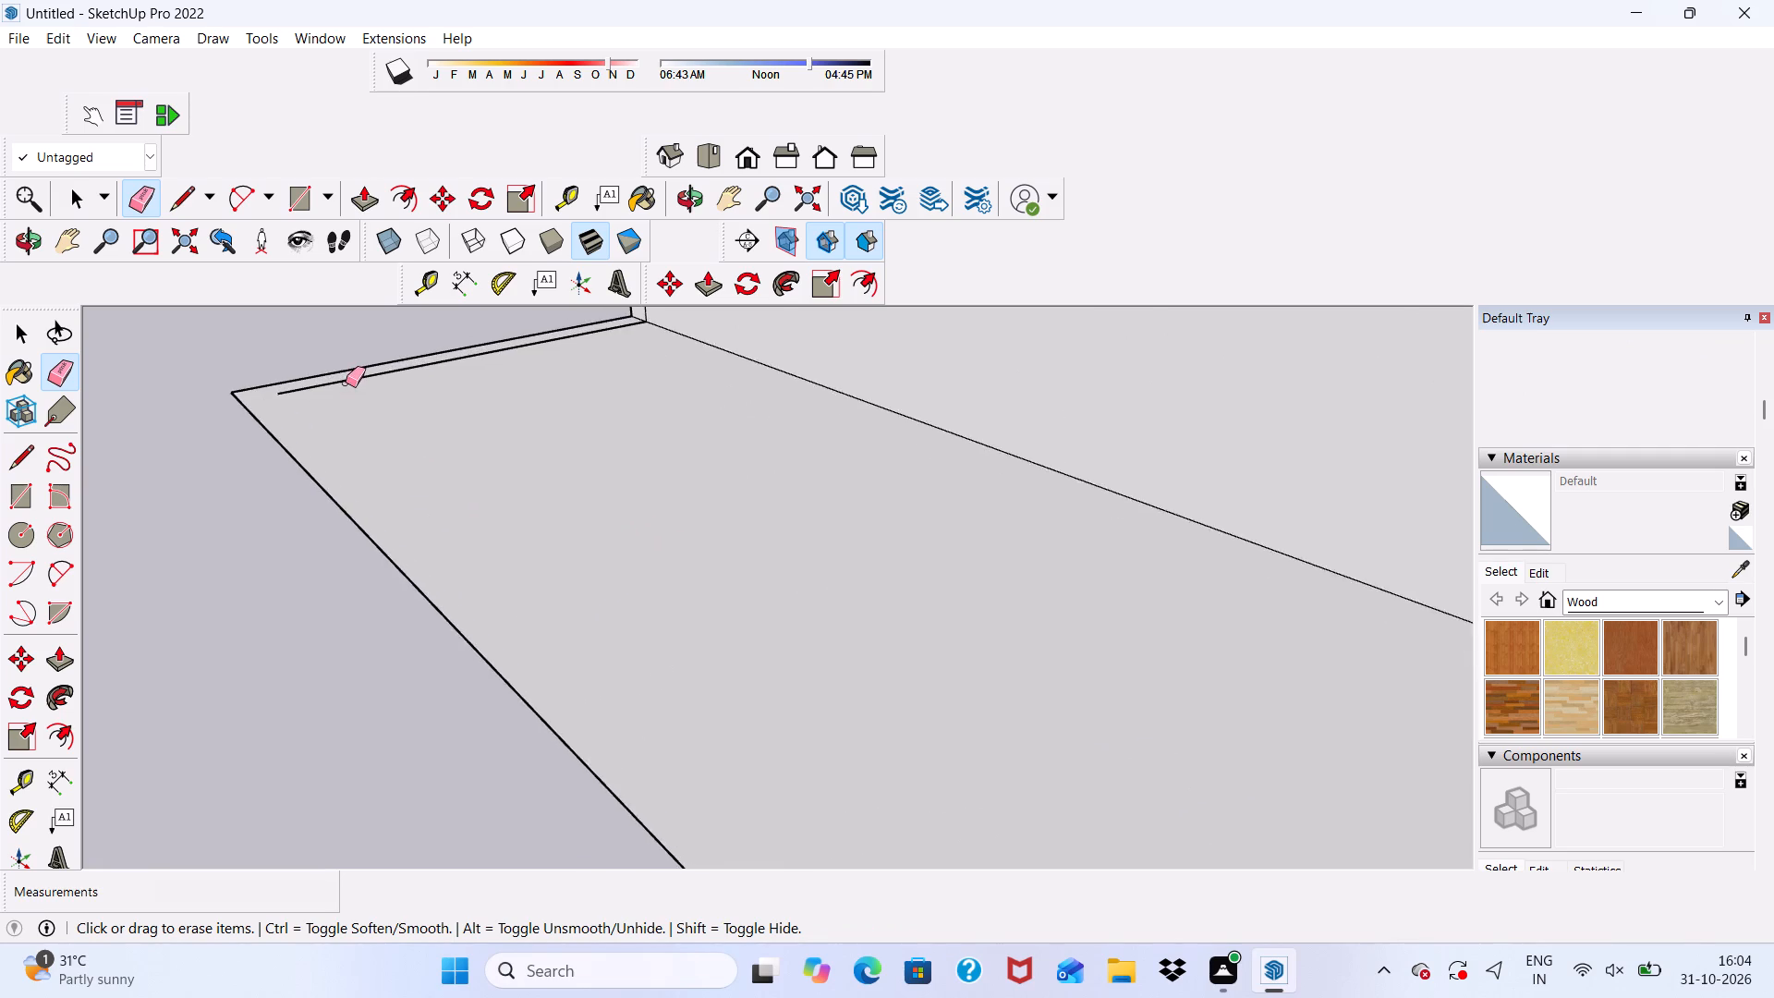
{"action": "scroll", "coordinate": [346, 383], "scroll_direction": "up", "scroll_amount": 5}
{"action": "left_click", "coordinate": [345, 379]}
{"action": "scroll", "coordinate": [273, 419], "scroll_direction": "down", "scroll_amount": 11}
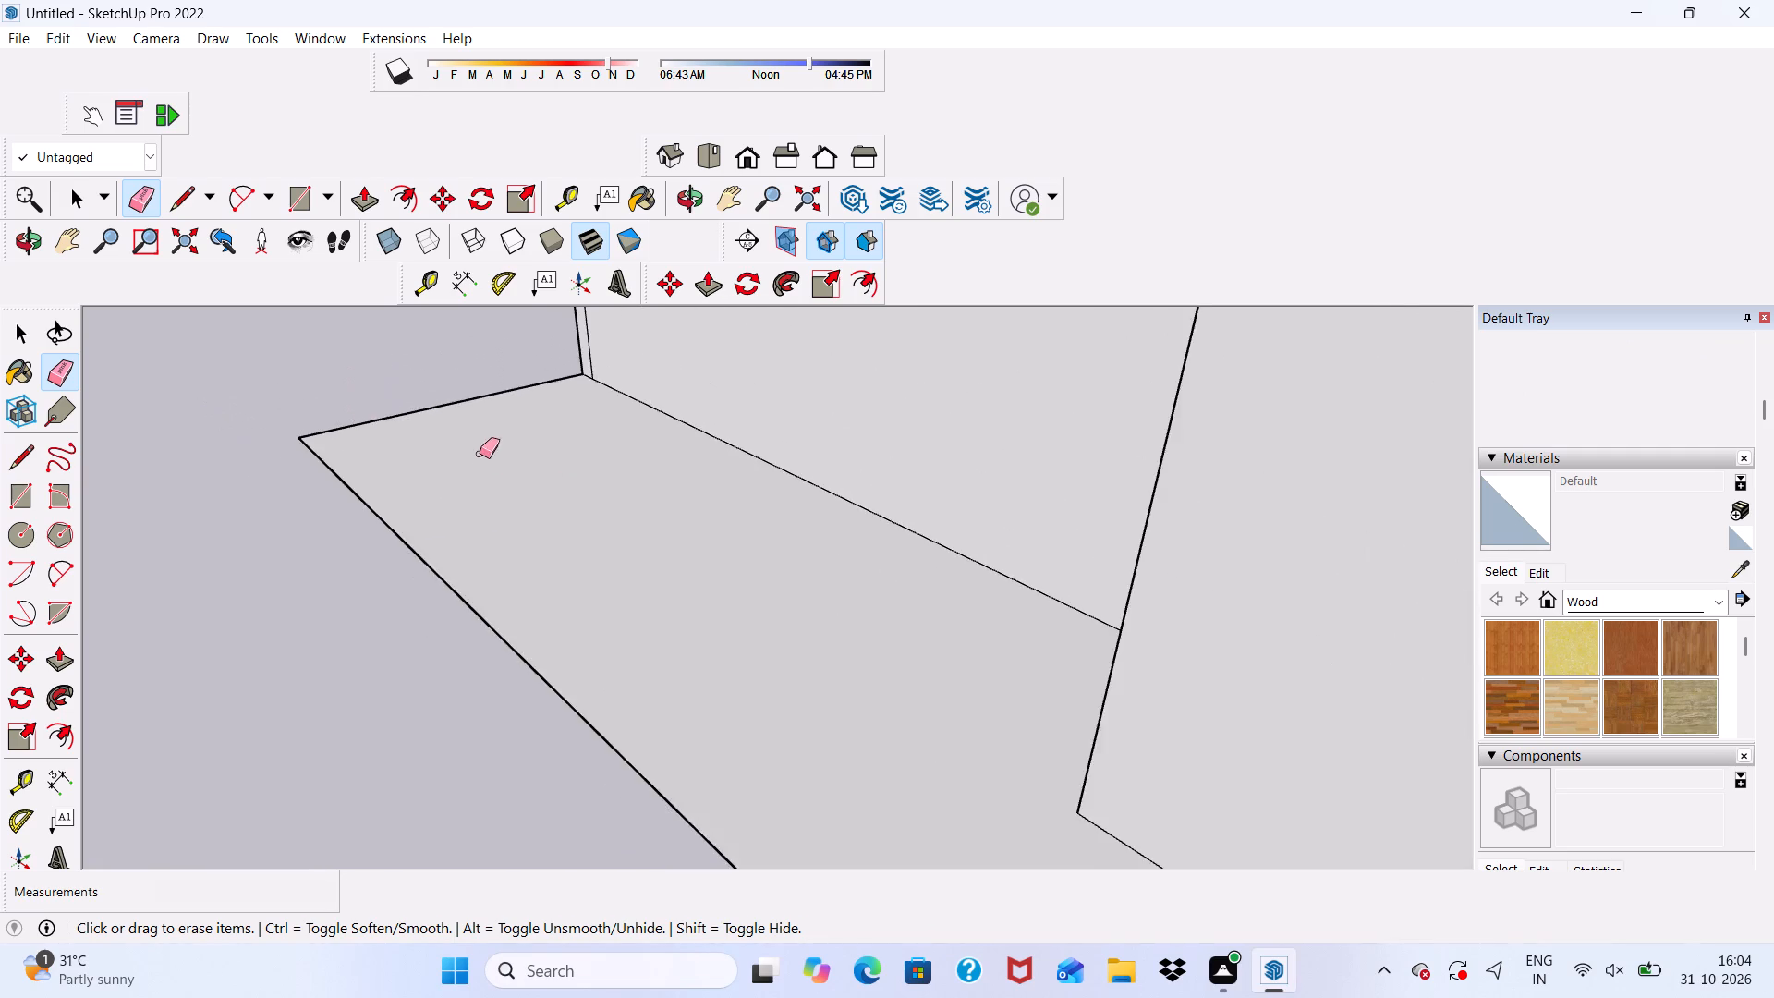
{"action": "scroll", "coordinate": [480, 454], "scroll_direction": "down", "scroll_amount": 5}
{"action": "scroll", "coordinate": [904, 798], "scroll_direction": "up", "scroll_amount": 5}
{"action": "left_click_drag", "start_coordinate": [862, 752], "coordinate": [861, 768]}
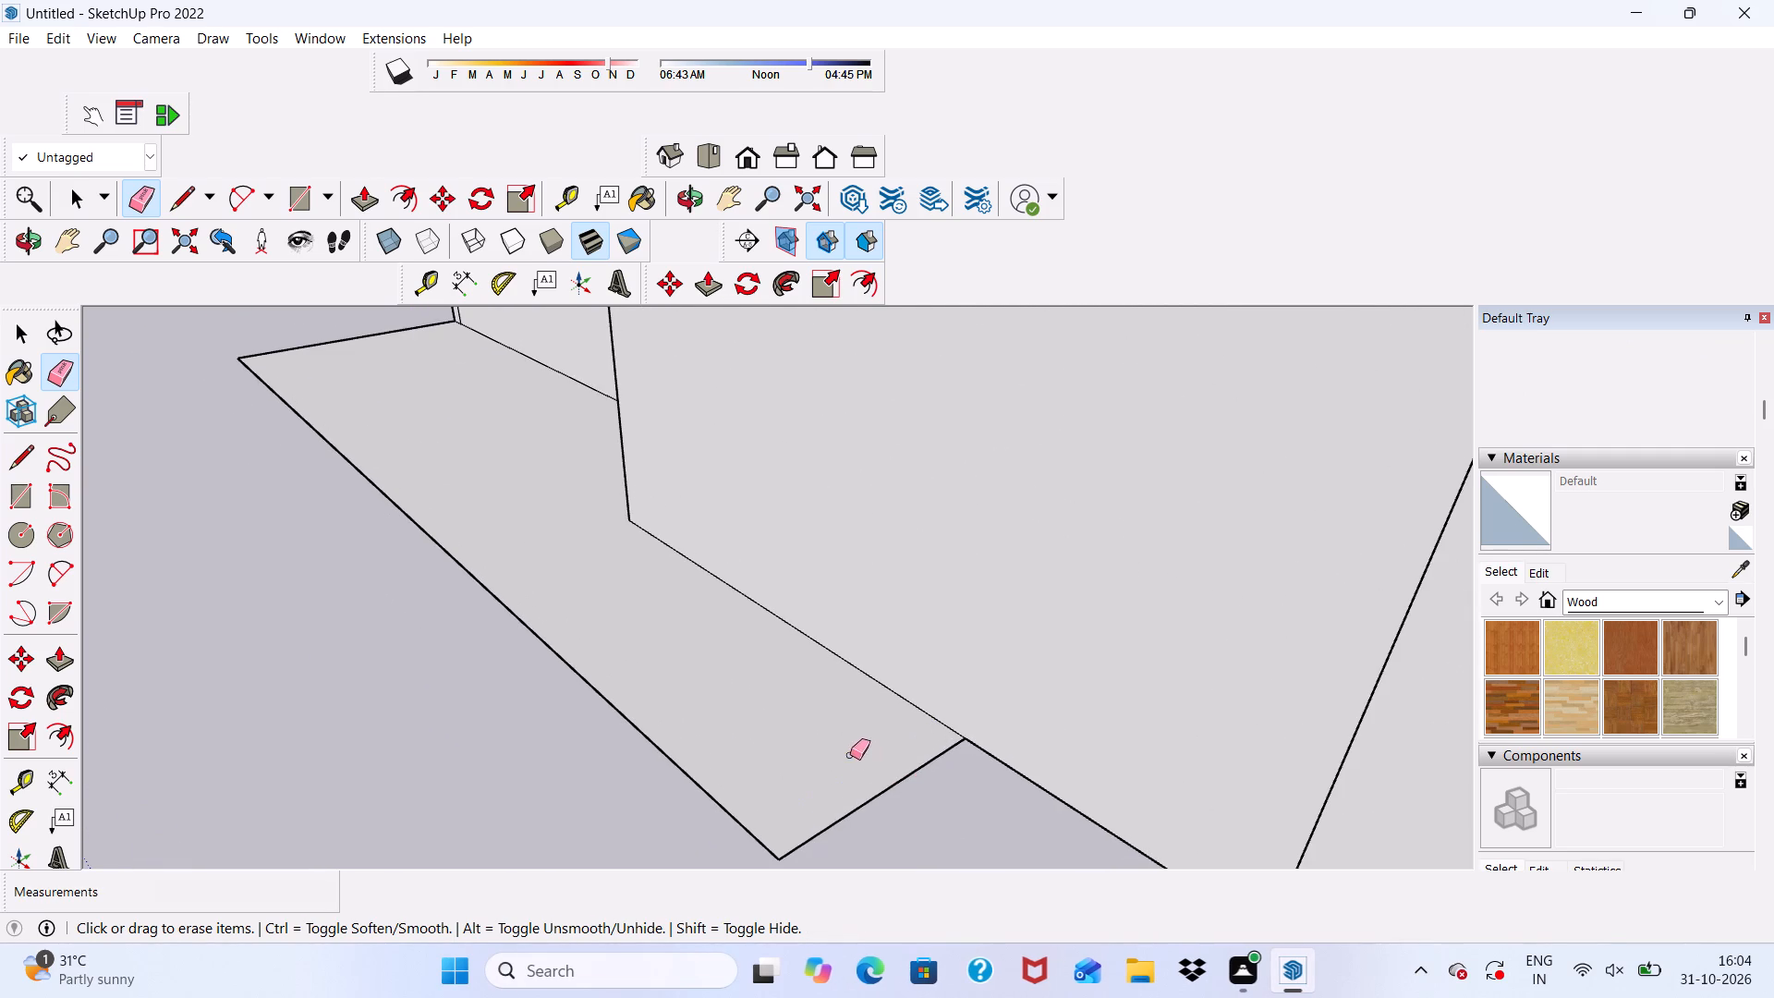
Pull the ground slab's face up by 3".
{"action": "key", "text": "space"}
{"action": "left_click", "coordinate": [723, 687]}
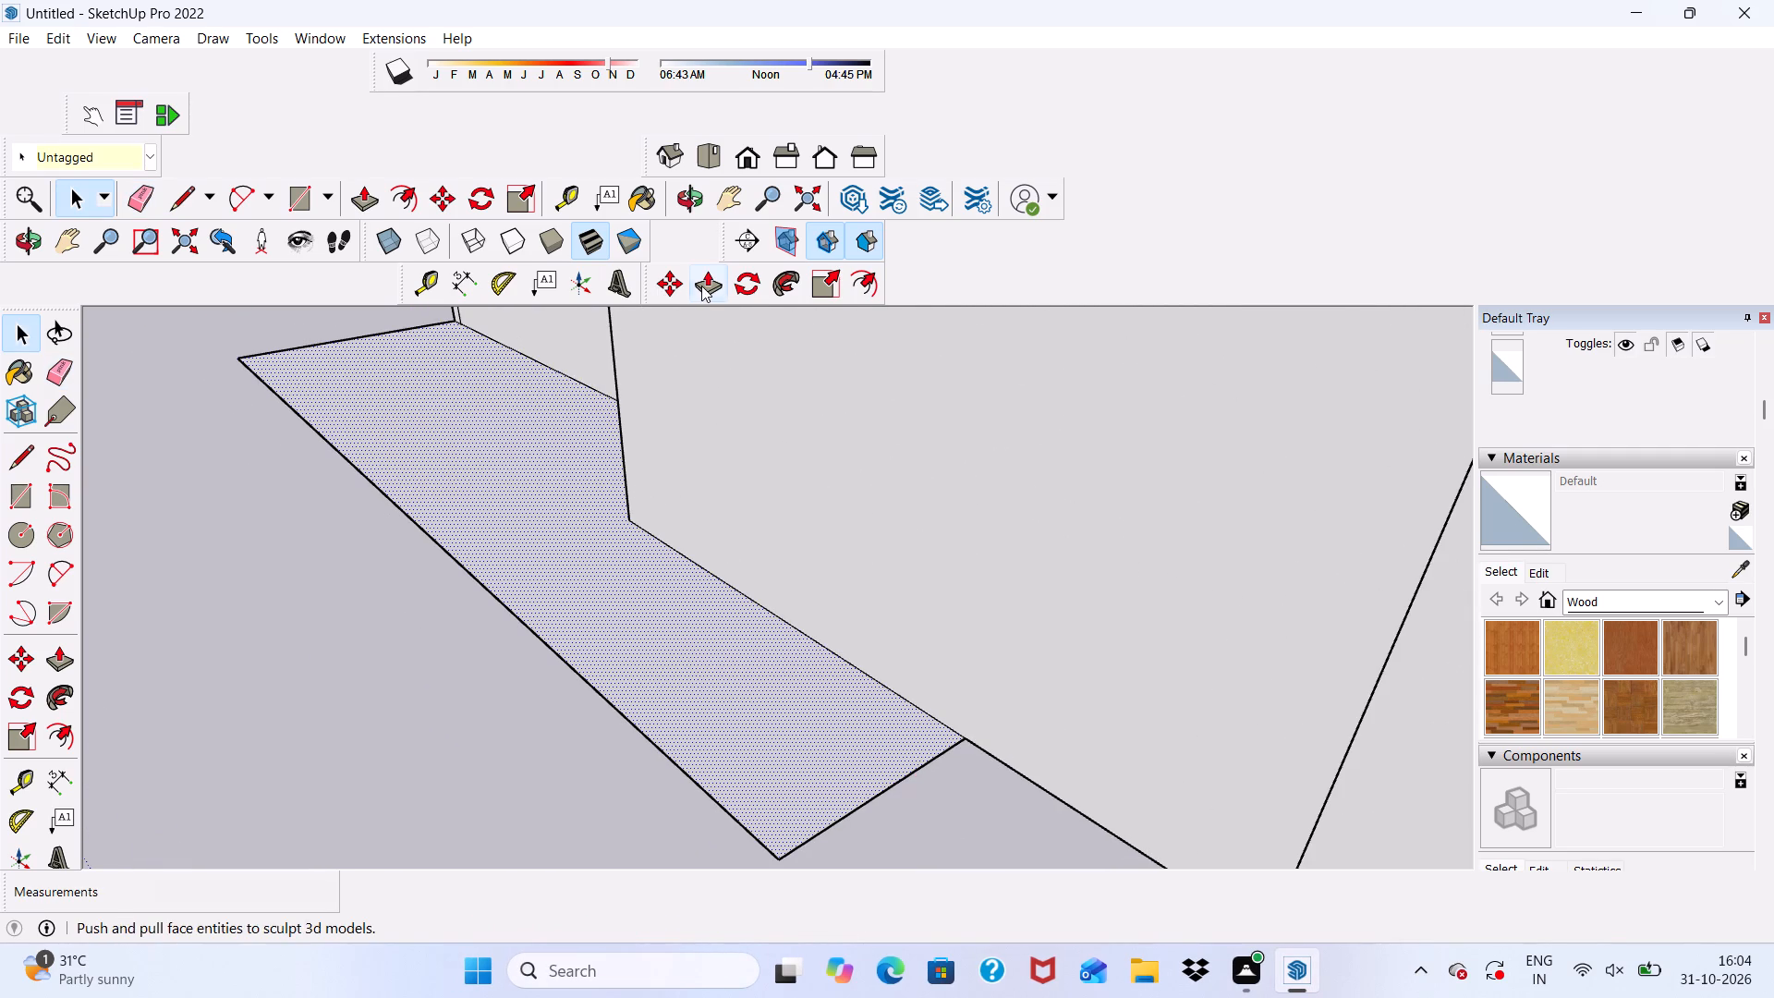
{"action": "left_click", "coordinate": [701, 286]}
{"action": "left_click", "coordinate": [597, 641]}
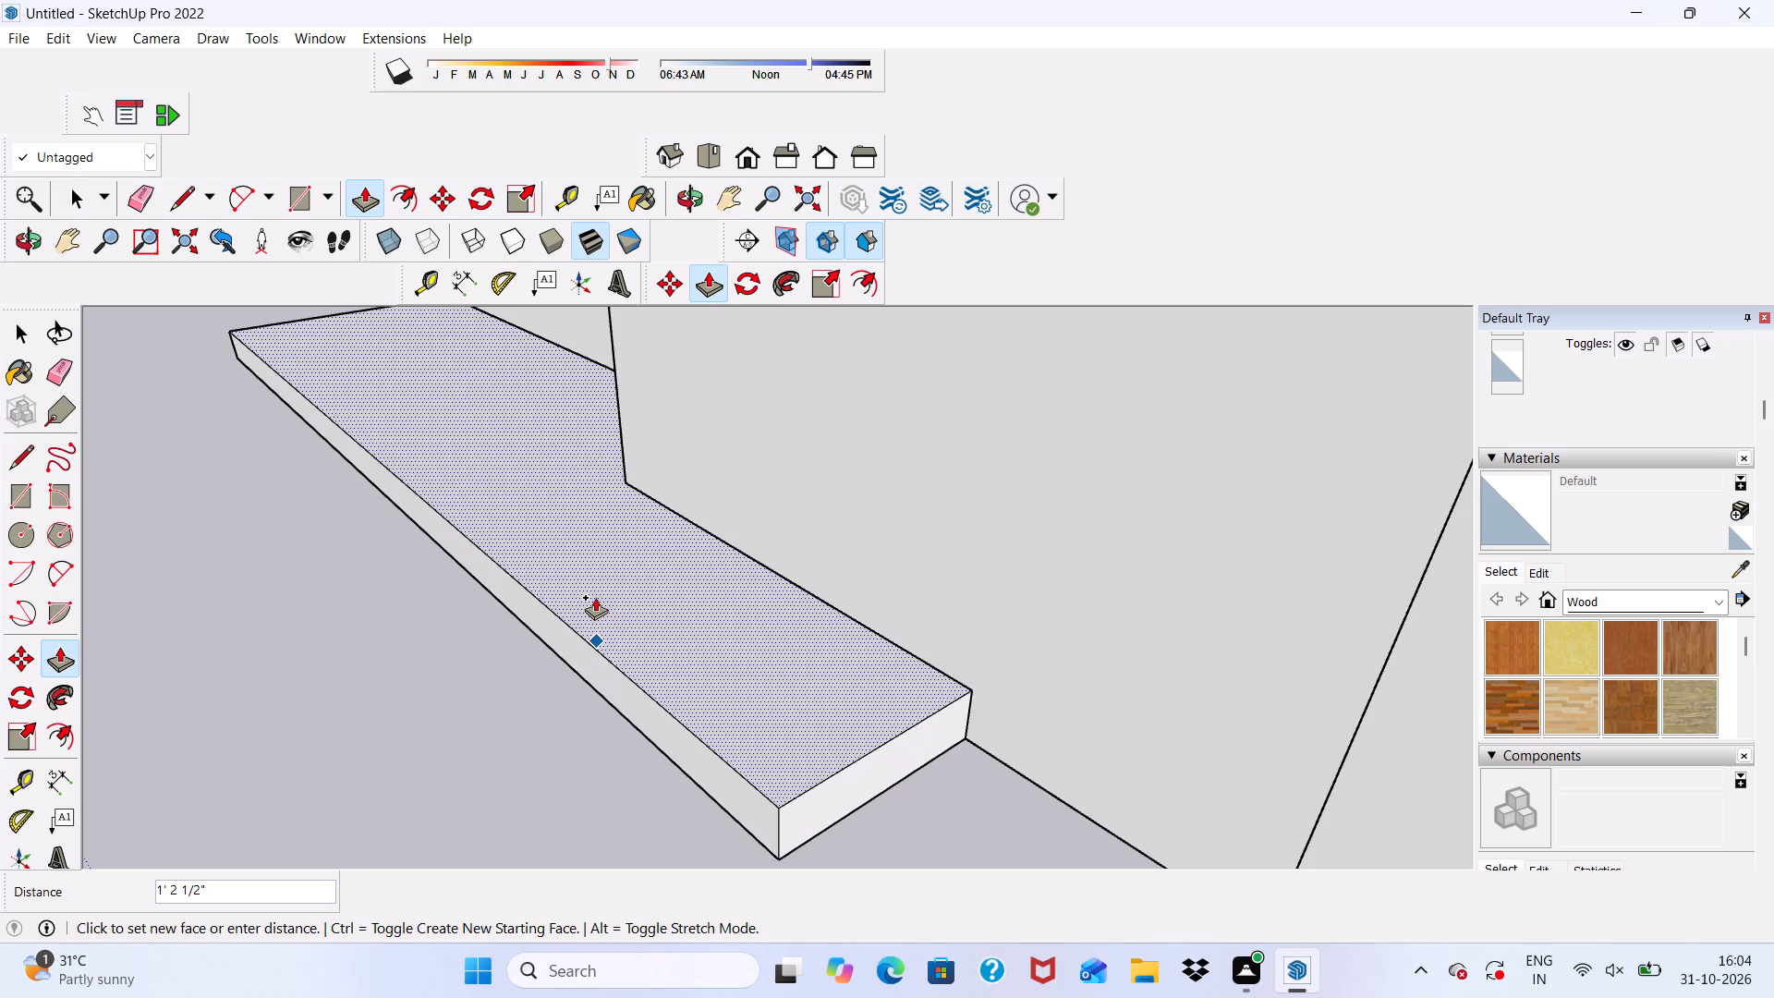
{"action": "type", "text": "3\""}
{"action": "key", "text": "Return"}
{"action": "scroll", "coordinate": [626, 608], "scroll_direction": "down", "scroll_amount": 3}
{"action": "key", "text": "space"}
Pull the slab's end face about 6' 3" along the tower, and about 2' 11" more to reach the tower's outer corner.
{"action": "scroll", "coordinate": [747, 667], "scroll_direction": "up", "scroll_amount": 1}
{"action": "middle_click_drag", "start_coordinate": [818, 779], "coordinate": [759, 731]}
{"action": "scroll", "coordinate": [759, 731], "scroll_direction": "up", "scroll_amount": 14}
{"action": "left_click", "coordinate": [588, 739]}
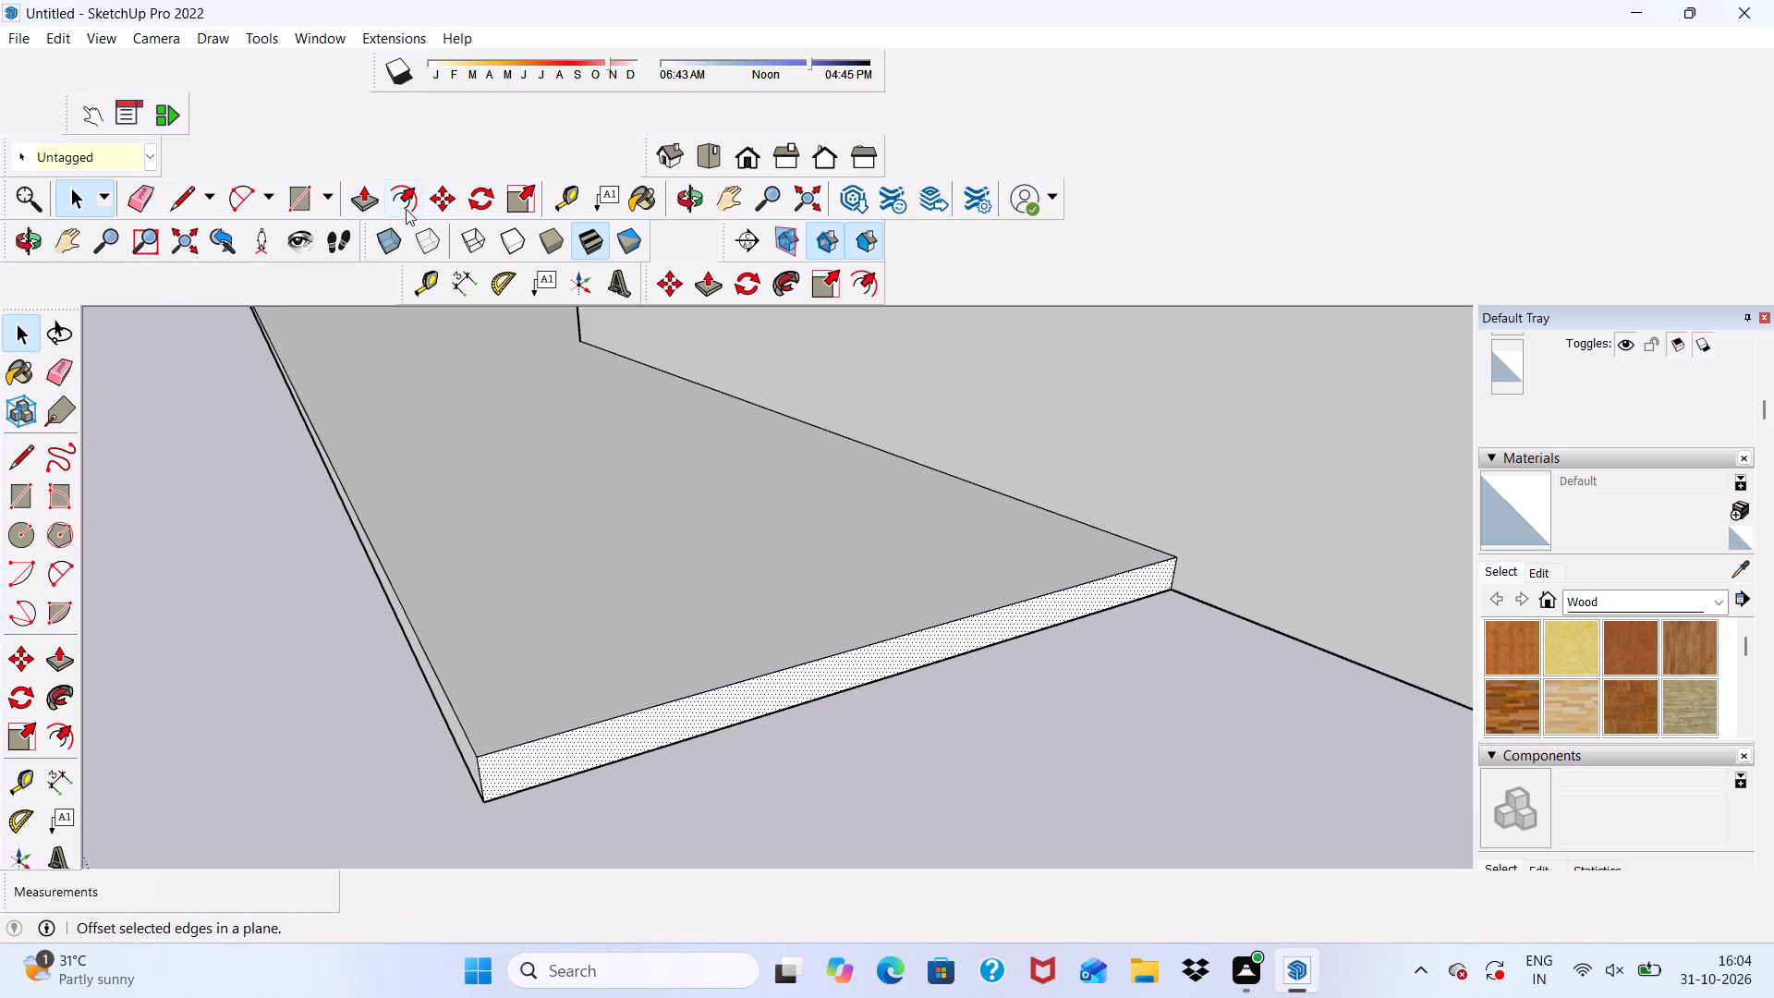
{"action": "left_click", "coordinate": [368, 194]}
{"action": "left_click", "coordinate": [626, 724]}
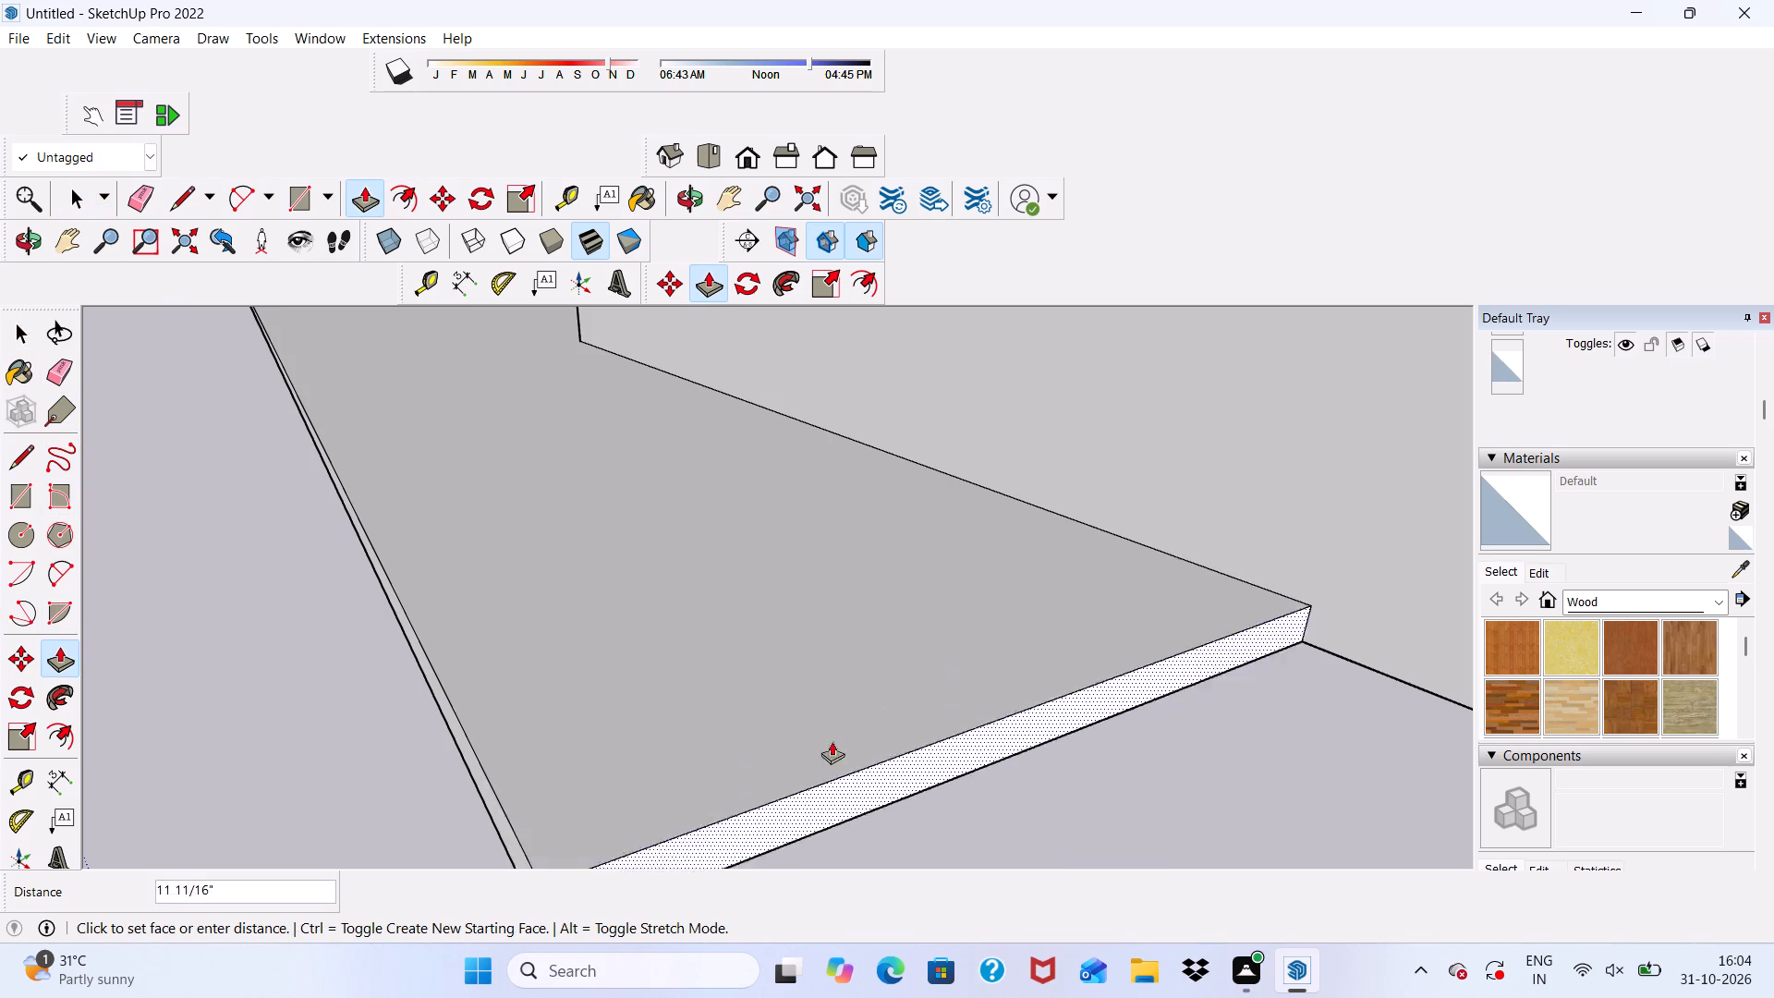
{"action": "scroll", "coordinate": [966, 695], "scroll_direction": "down", "scroll_amount": 4}
{"action": "scroll", "coordinate": [709, 541], "scroll_direction": "down", "scroll_amount": 6}
{"action": "scroll", "coordinate": [798, 577], "scroll_direction": "down", "scroll_amount": 5}
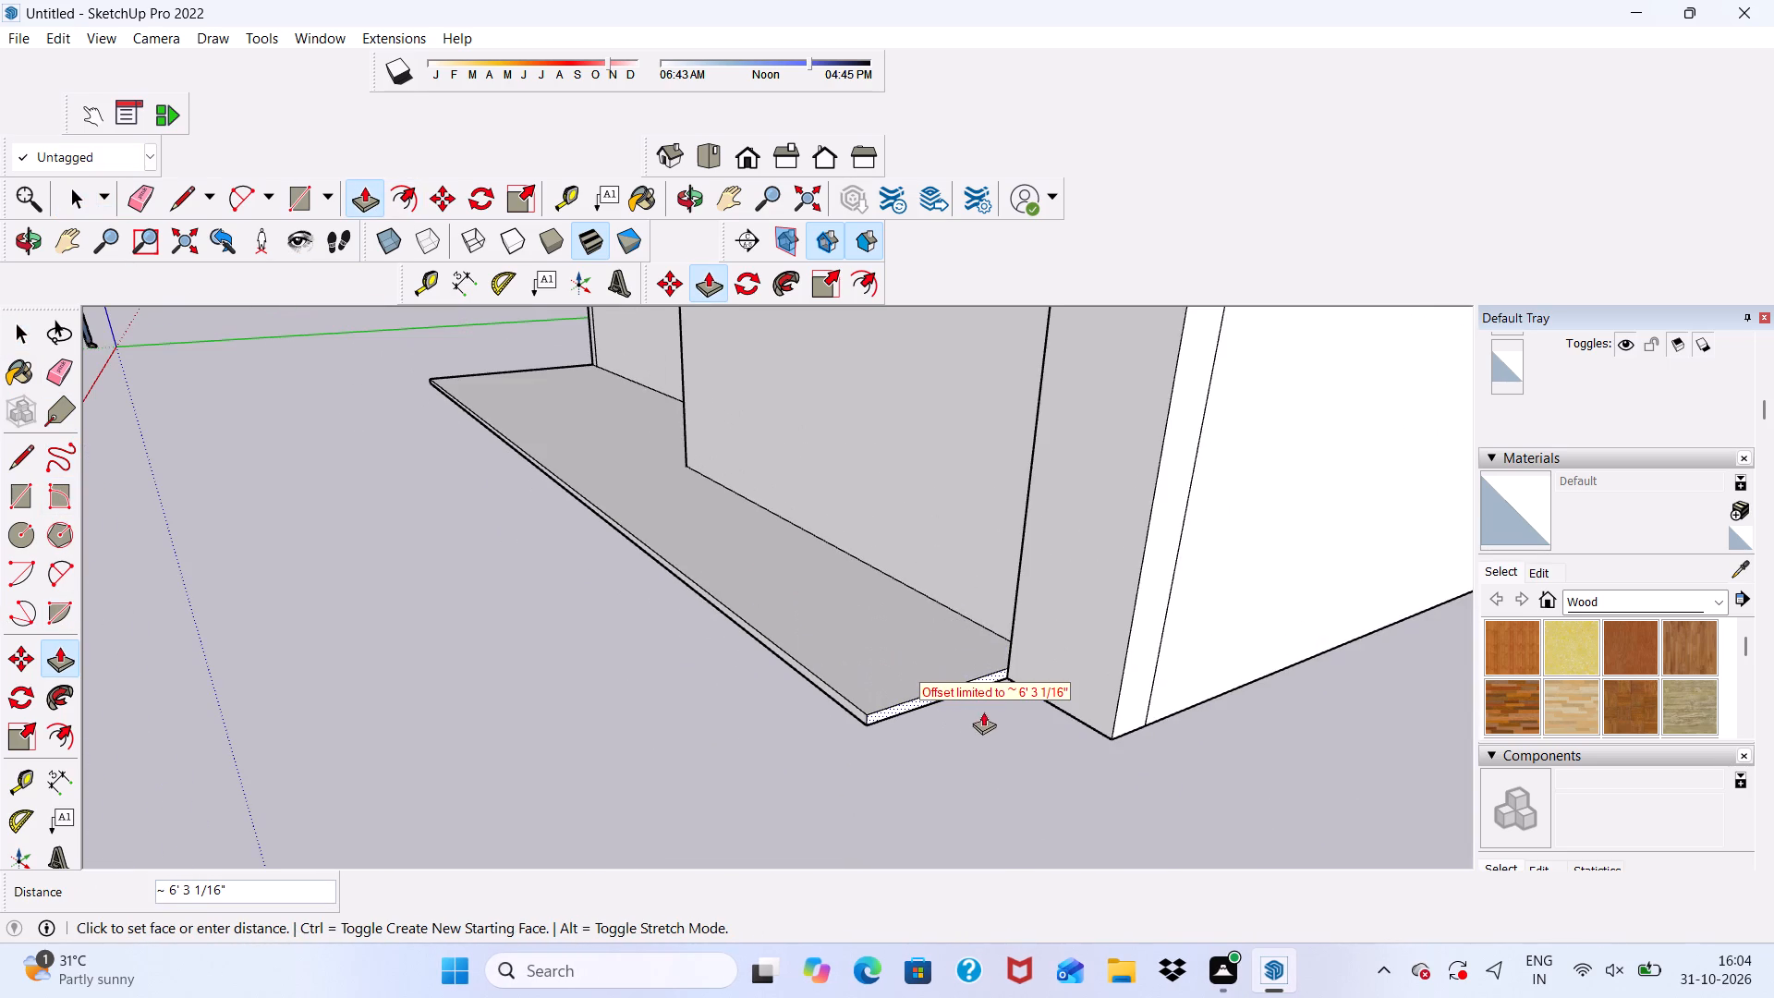
{"action": "scroll", "coordinate": [893, 714], "scroll_direction": "up", "scroll_amount": 5}
{"action": "left_click", "coordinate": [893, 711]}
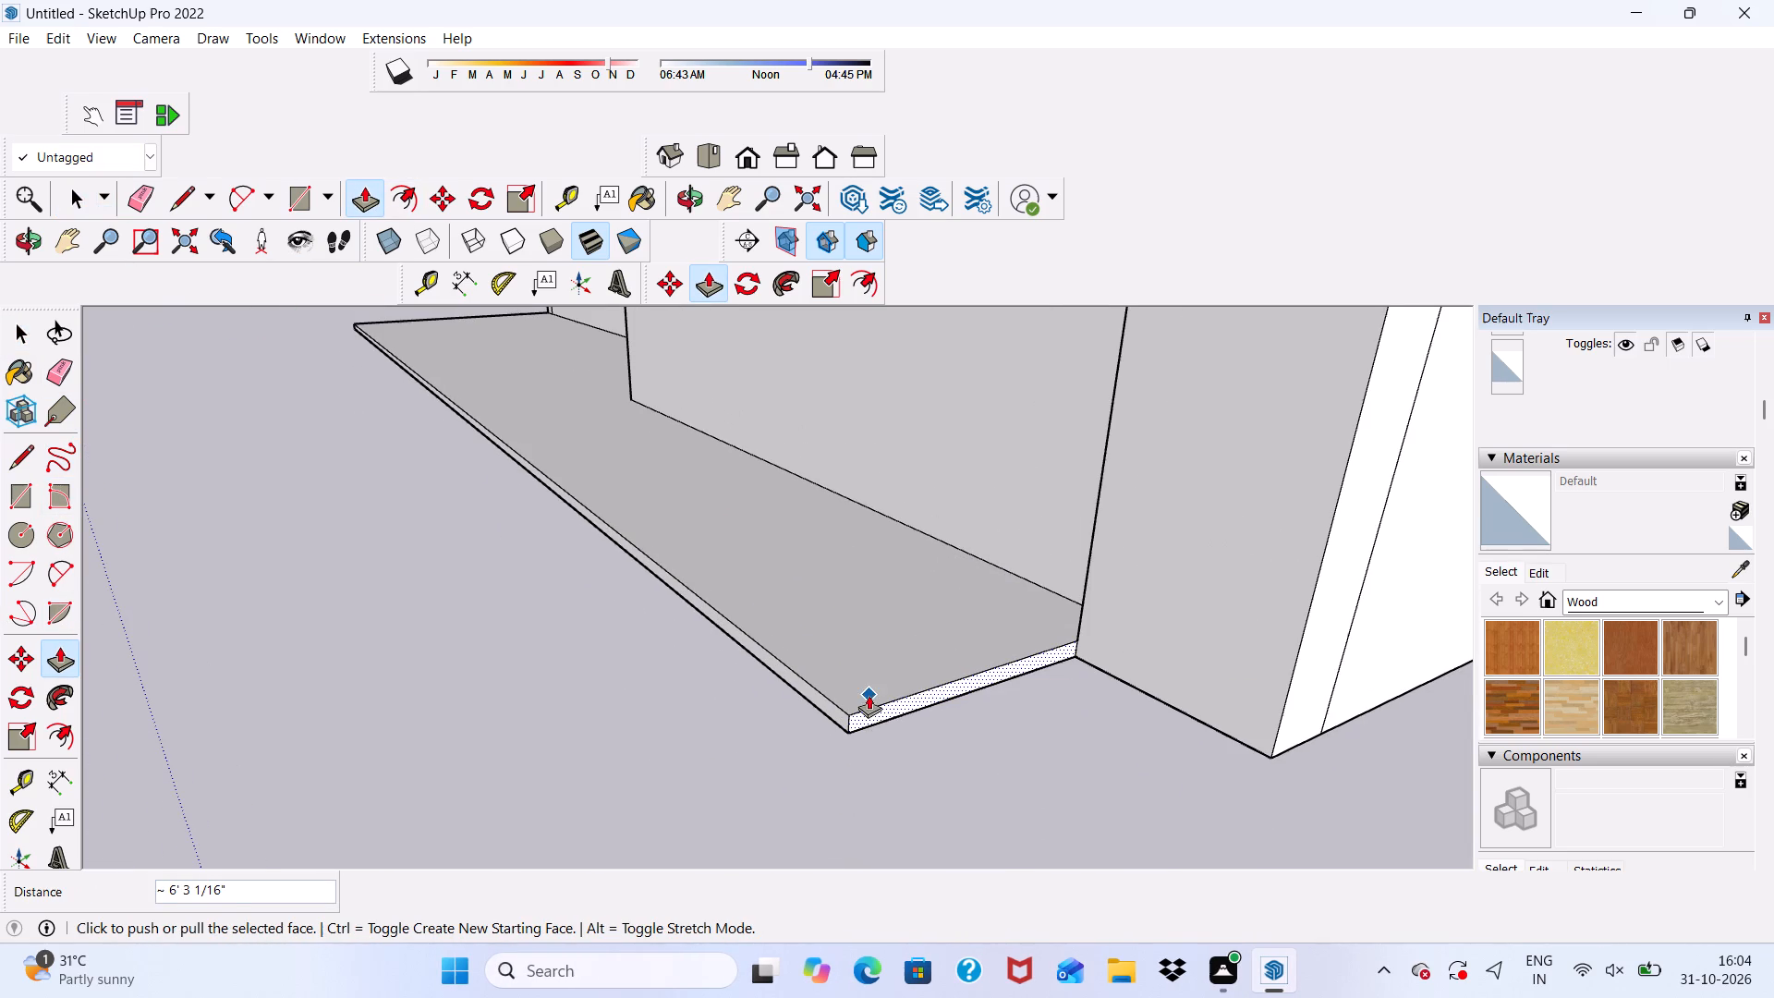
{"action": "left_click", "coordinate": [869, 713]}
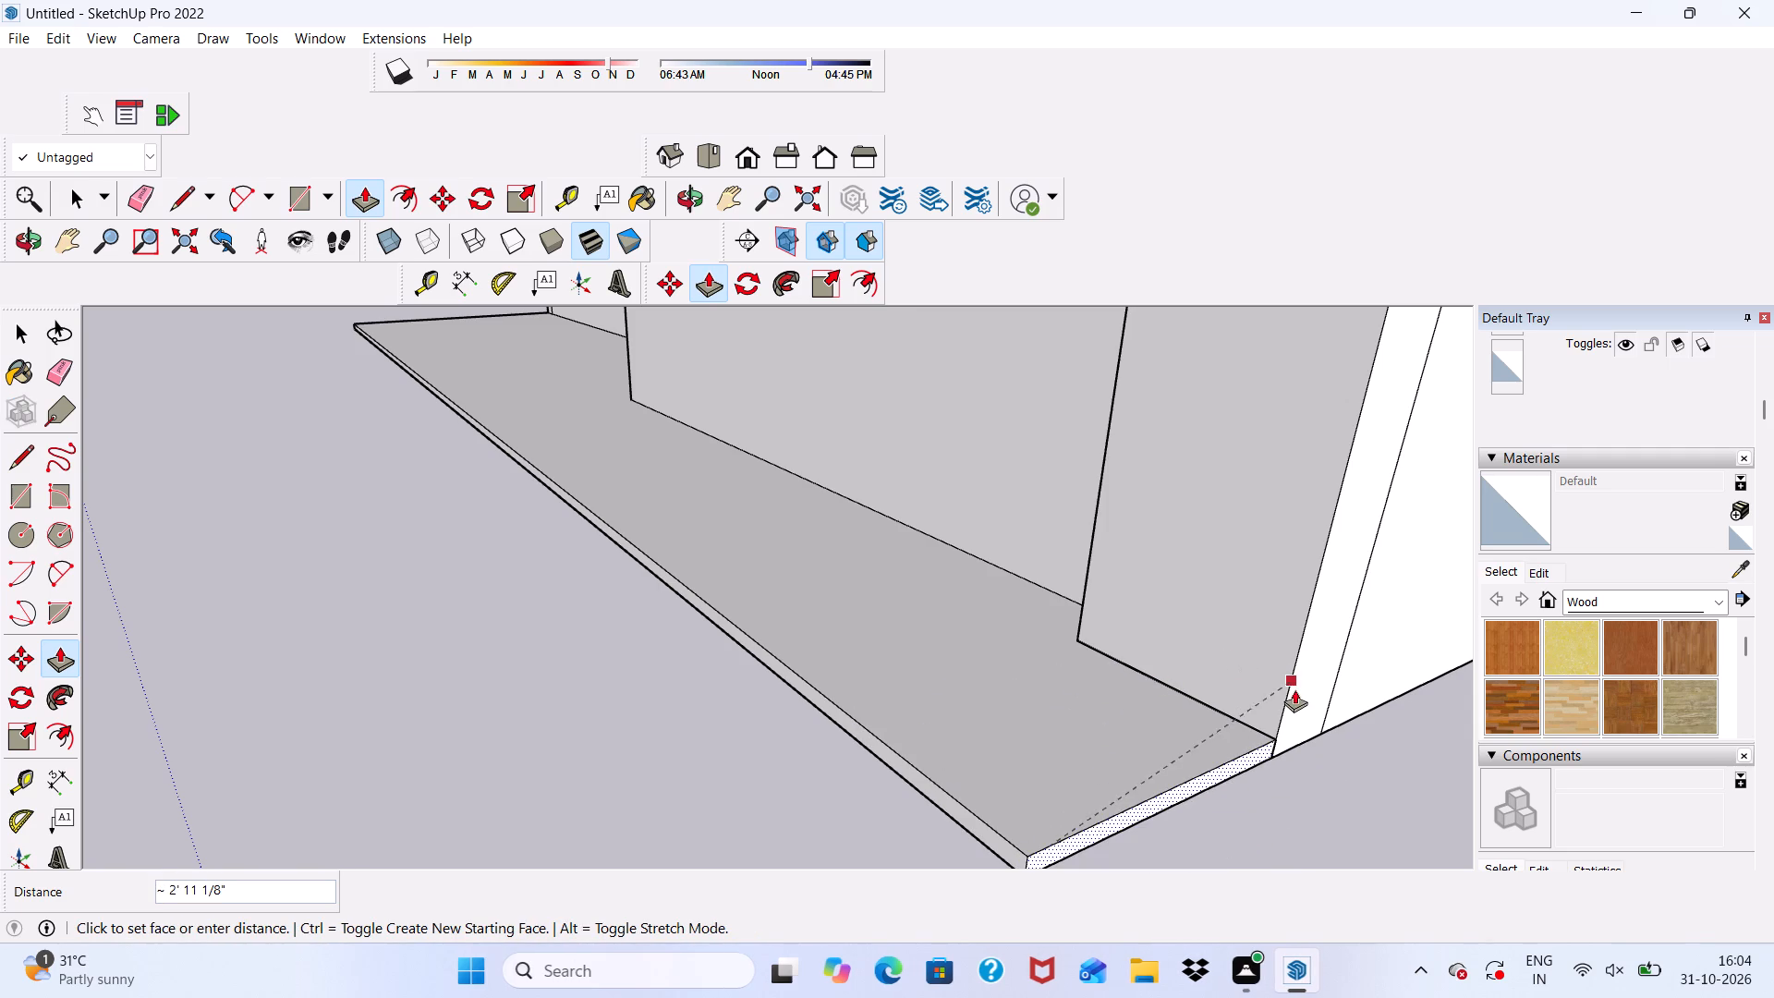
{"action": "left_click", "coordinate": [1292, 700]}
{"action": "scroll", "coordinate": [1282, 673], "scroll_direction": "down", "scroll_amount": 6}
{"action": "middle_click_drag", "start_coordinate": [1013, 766], "coordinate": [1151, 544]}
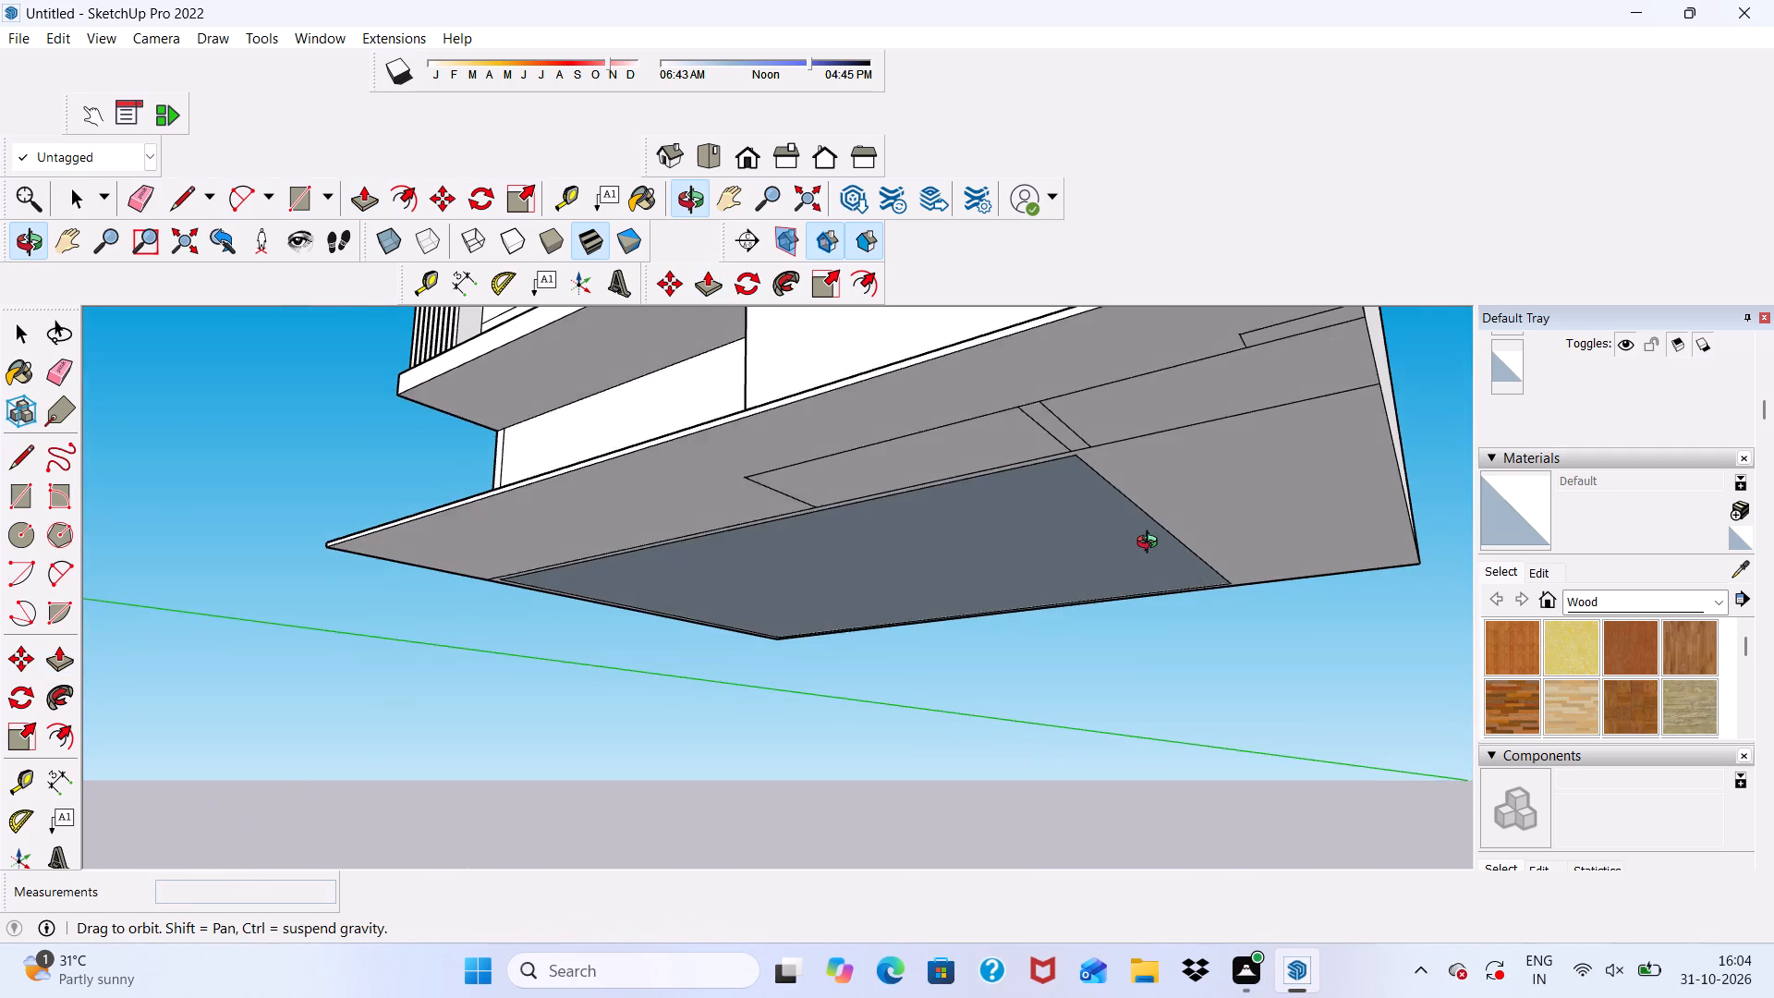
{"action": "middle_click_drag", "start_coordinate": [1151, 544], "coordinate": [1186, 722]}
{"action": "key", "text": "space"}
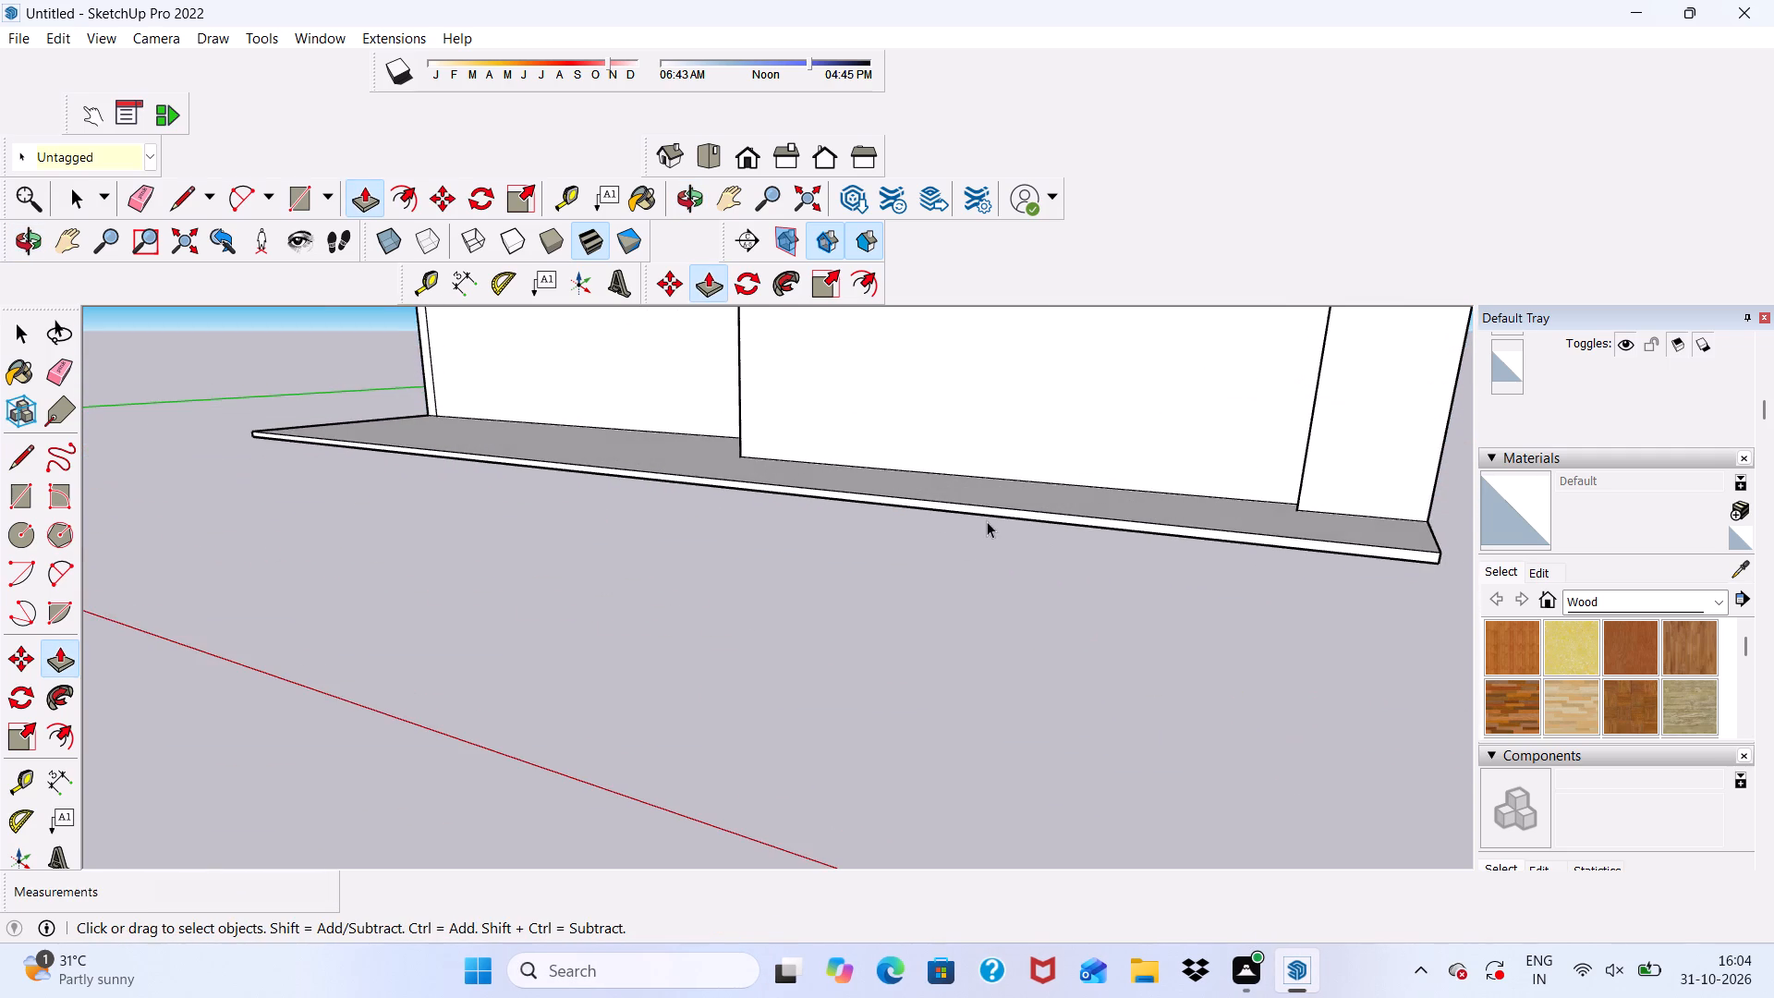
Pull the ground slab's long front face outward about 4' 6 5/16", and push it back in about 1' 5 1/8".
{"action": "scroll", "coordinate": [986, 520], "scroll_direction": "up", "scroll_amount": 4}
{"action": "scroll", "coordinate": [985, 518], "scroll_direction": "down", "scroll_amount": 3}
{"action": "middle_click_drag", "start_coordinate": [984, 517], "coordinate": [1002, 649]}
{"action": "scroll", "coordinate": [1002, 649], "scroll_direction": "up", "scroll_amount": 13}
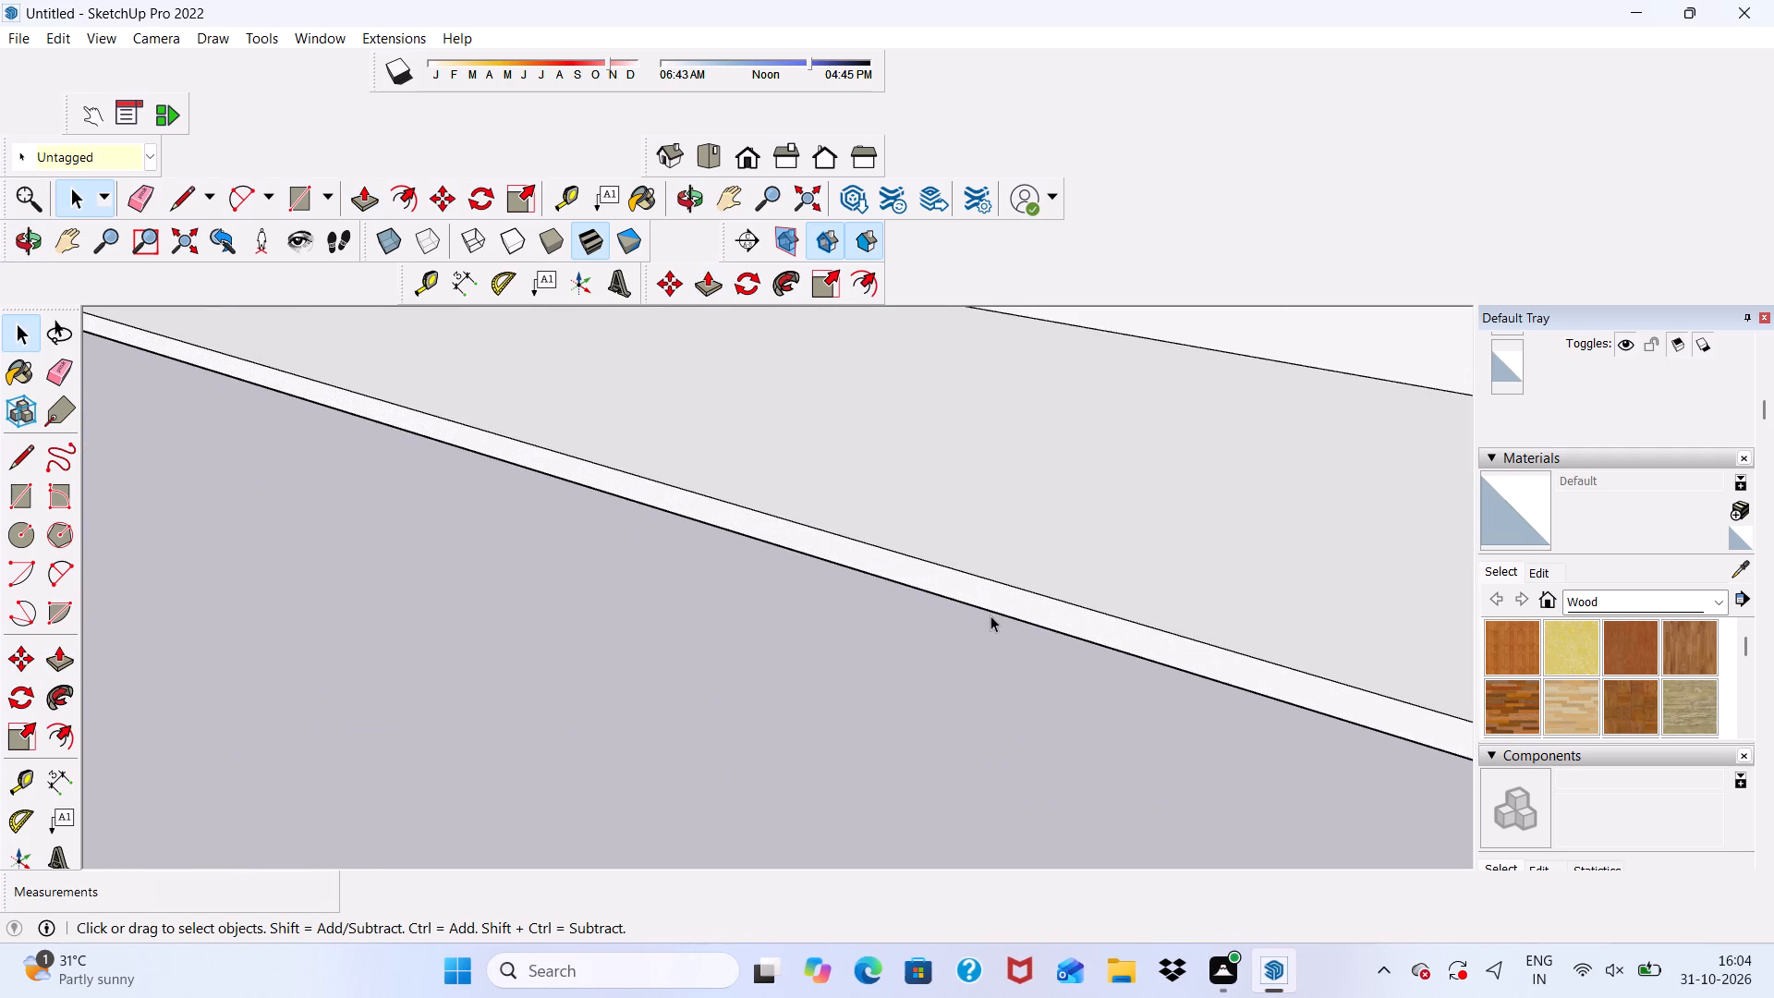
{"action": "left_click", "coordinate": [992, 592]}
{"action": "scroll", "coordinate": [992, 592], "scroll_direction": "down", "scroll_amount": 5}
{"action": "scroll", "coordinate": [818, 620], "scroll_direction": "down", "scroll_amount": 8}
{"action": "middle_click_drag", "start_coordinate": [730, 671], "coordinate": [793, 663]}
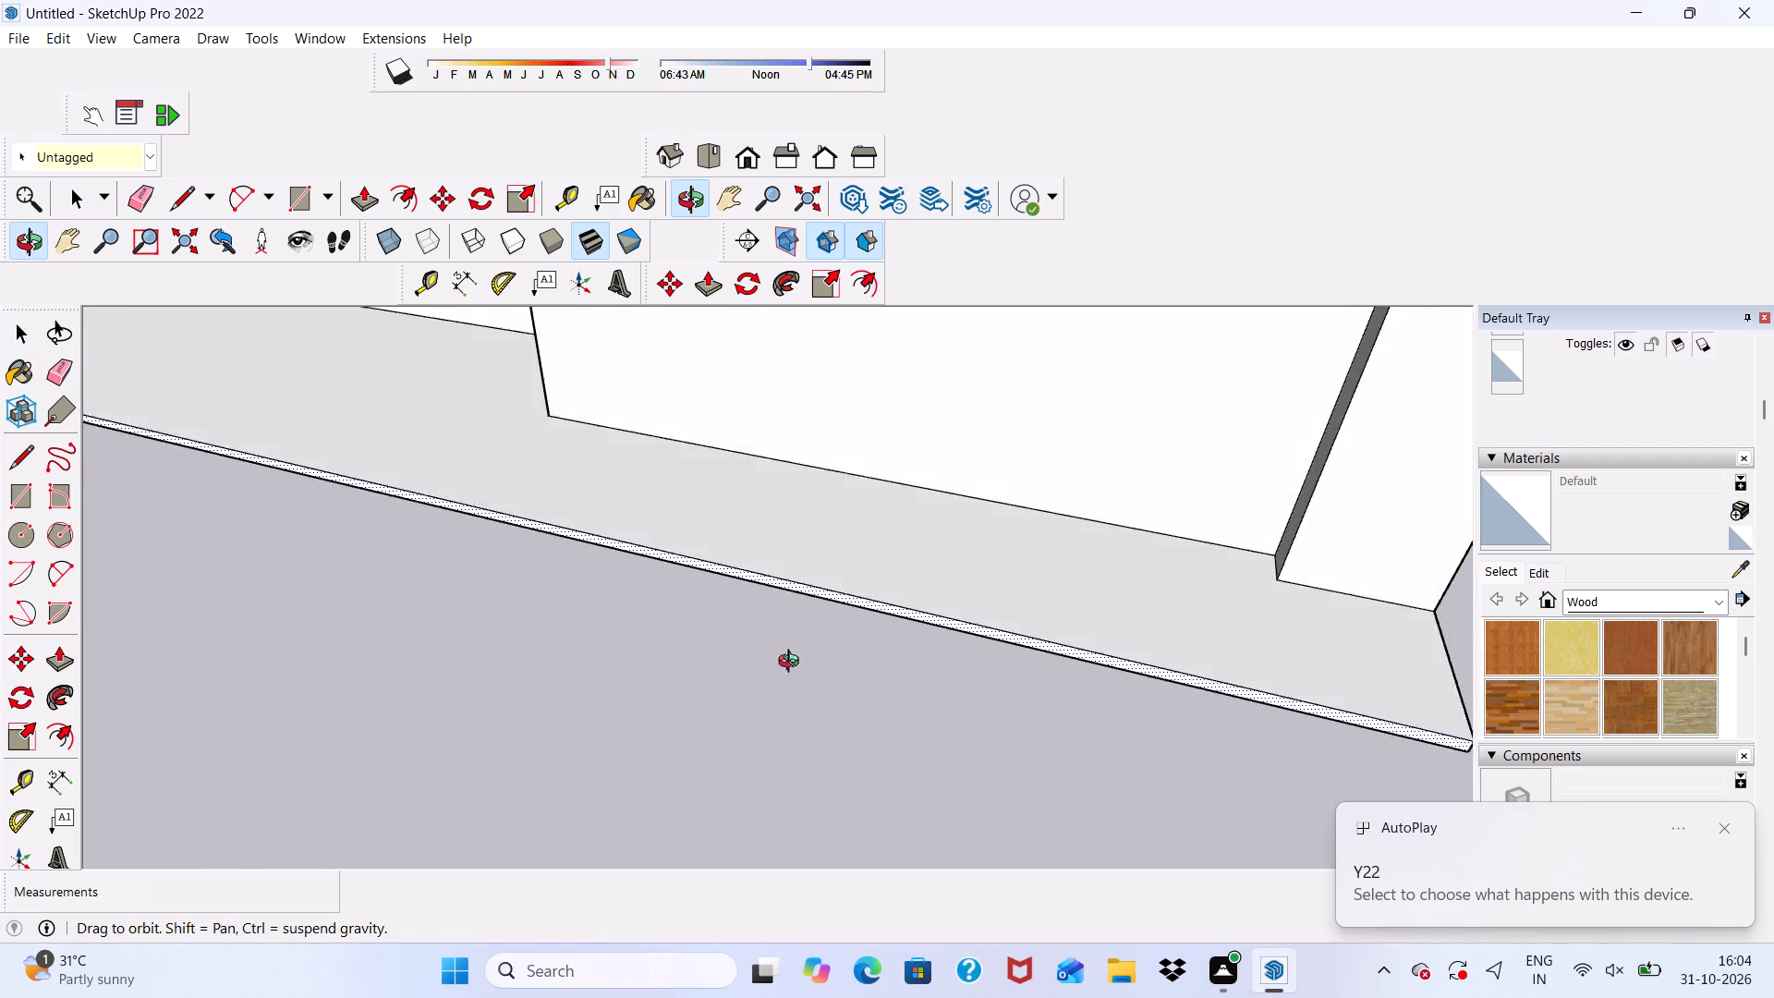
{"action": "middle_click_drag", "start_coordinate": [793, 663], "coordinate": [825, 661]}
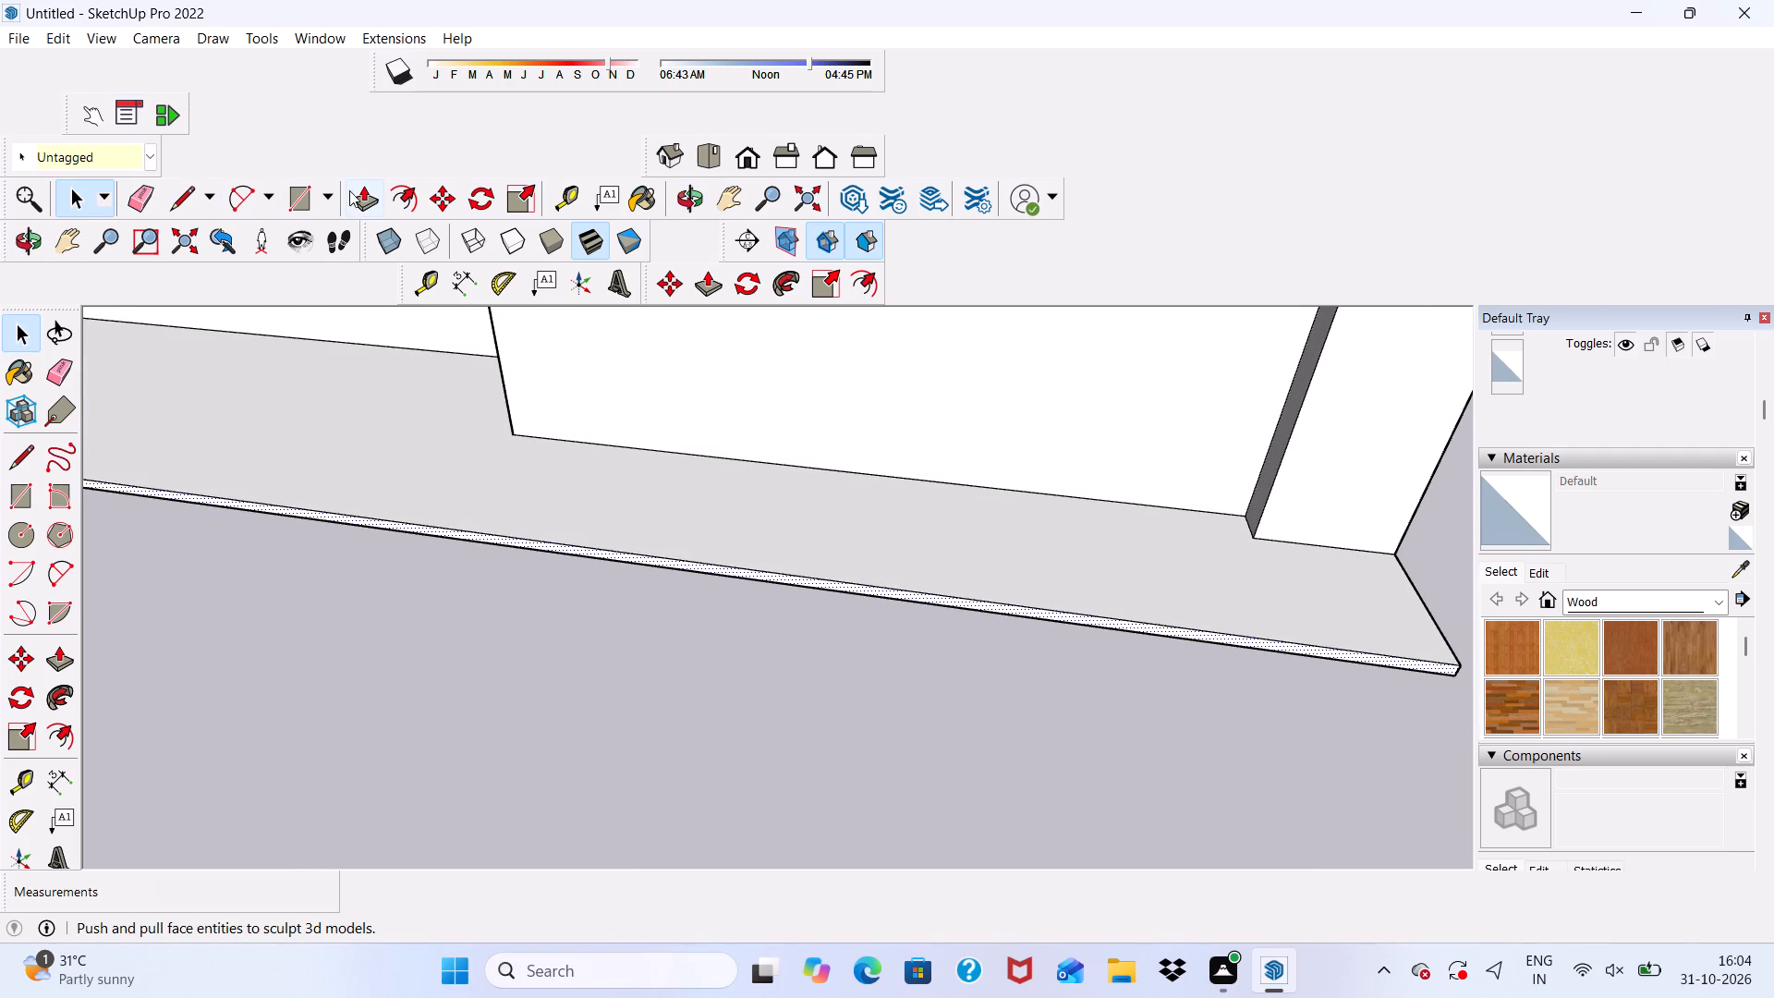
{"action": "left_click", "coordinate": [364, 191]}
{"action": "scroll", "coordinate": [431, 515], "scroll_direction": "up", "scroll_amount": 5}
{"action": "left_click", "coordinate": [430, 536]}
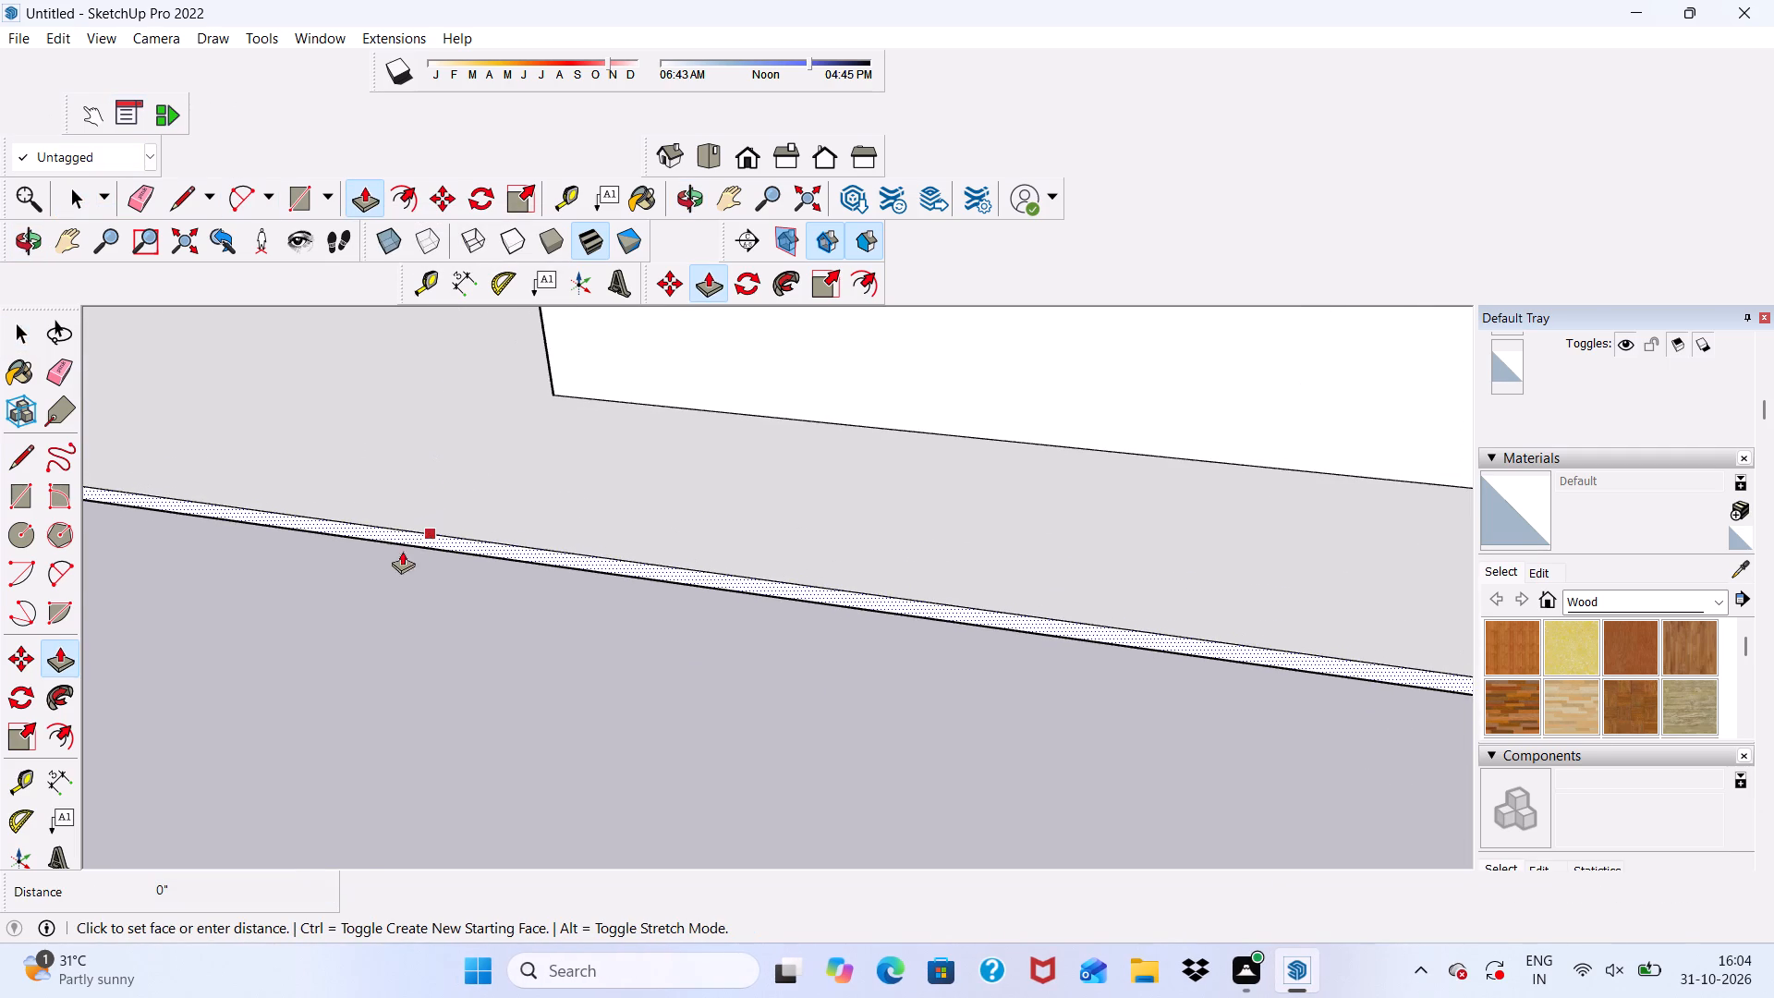
{"action": "scroll", "coordinate": [321, 607], "scroll_direction": "down", "scroll_amount": 16}
{"action": "scroll", "coordinate": [435, 551], "scroll_direction": "down", "scroll_amount": 2}
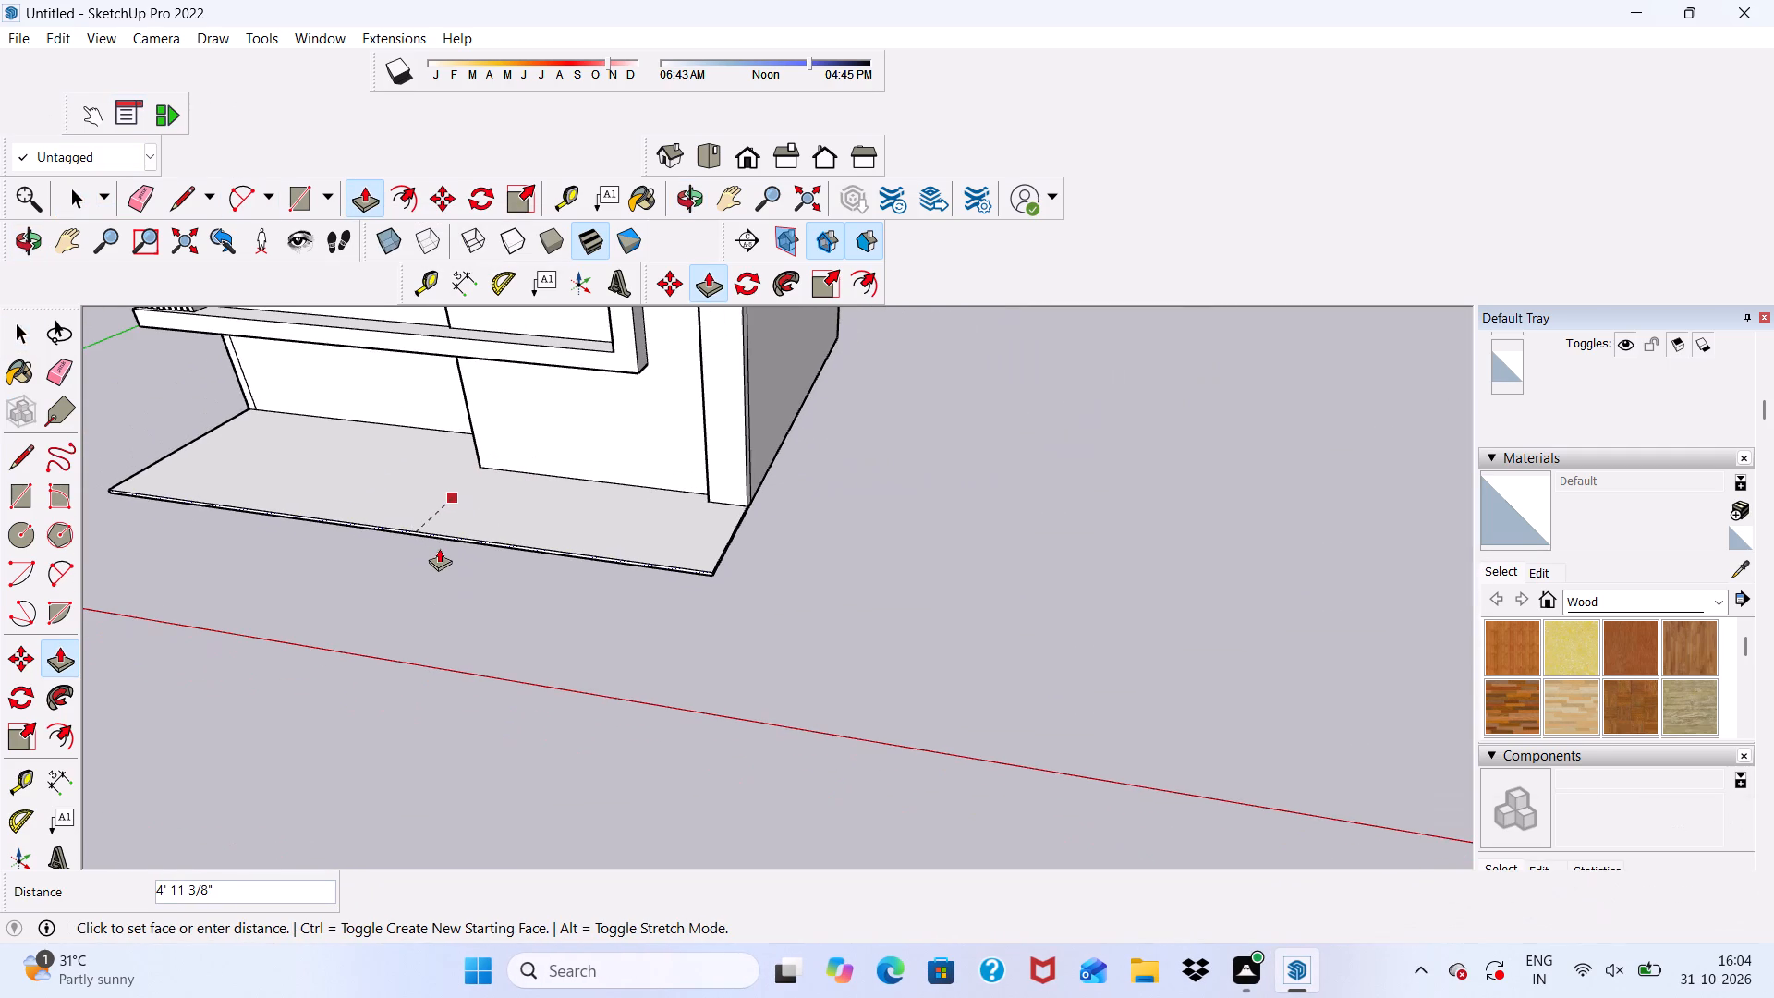
{"action": "left_click", "coordinate": [439, 548]}
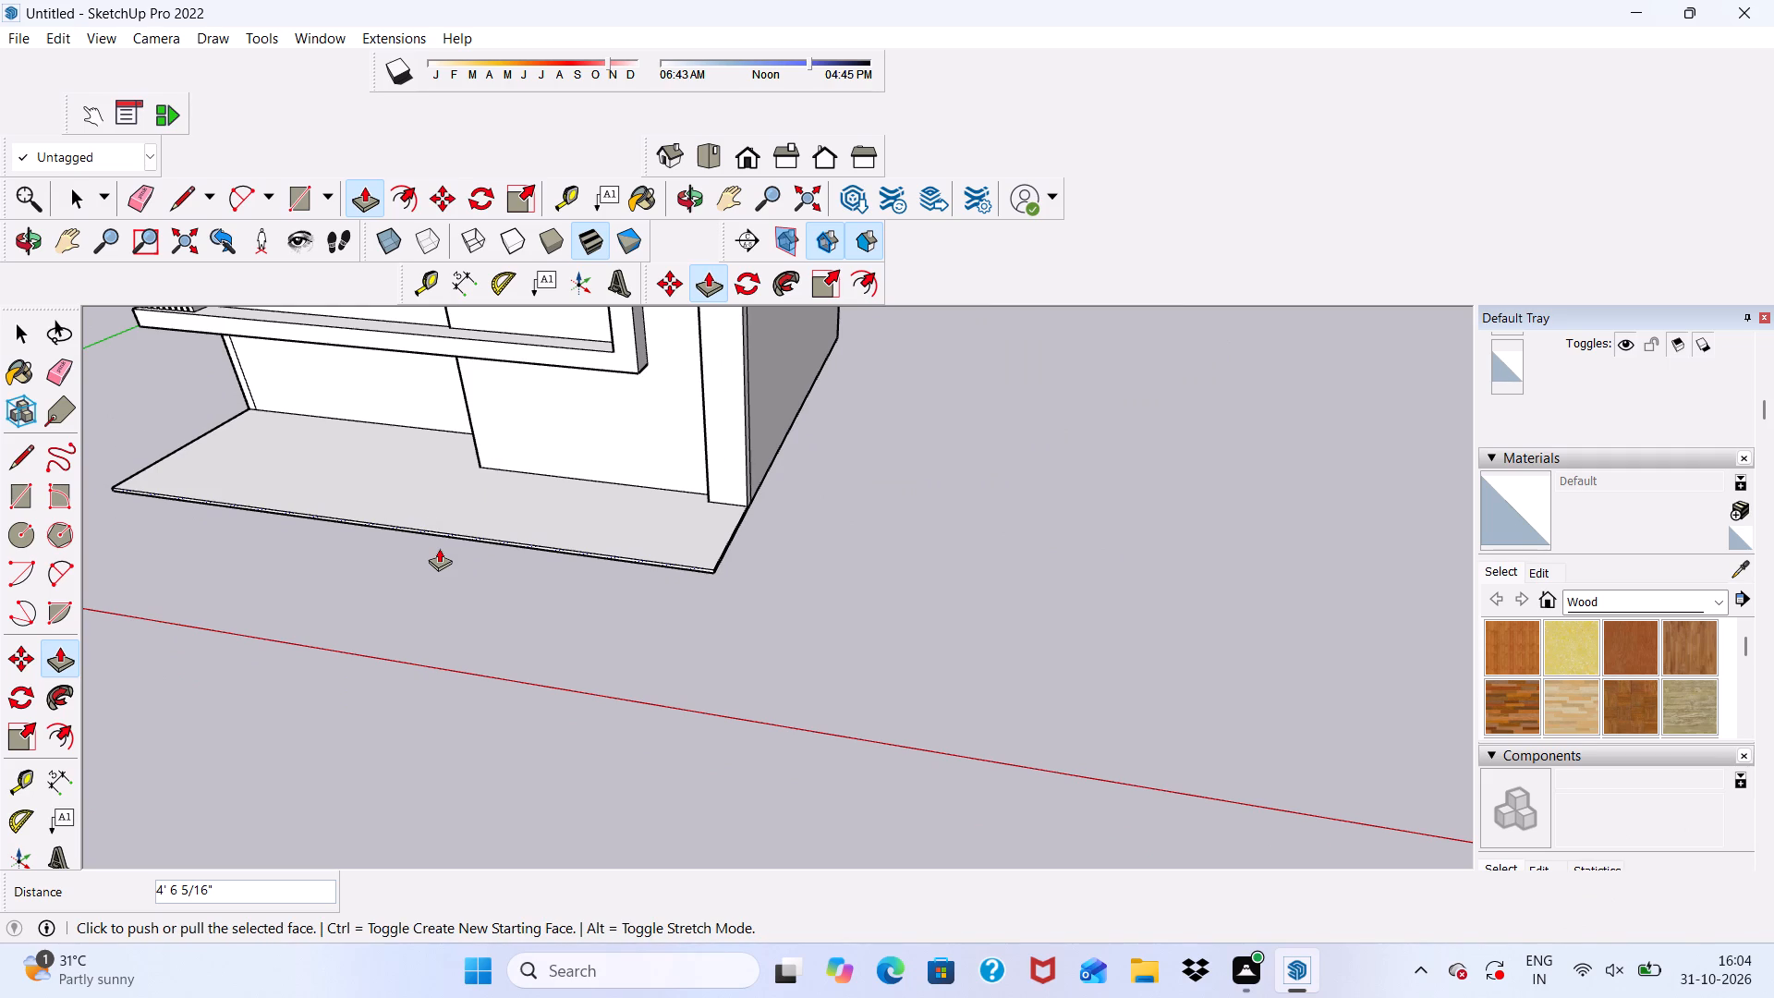
{"action": "left_click", "coordinate": [439, 548]}
{"action": "scroll", "coordinate": [452, 520], "scroll_direction": "down", "scroll_amount": 3}
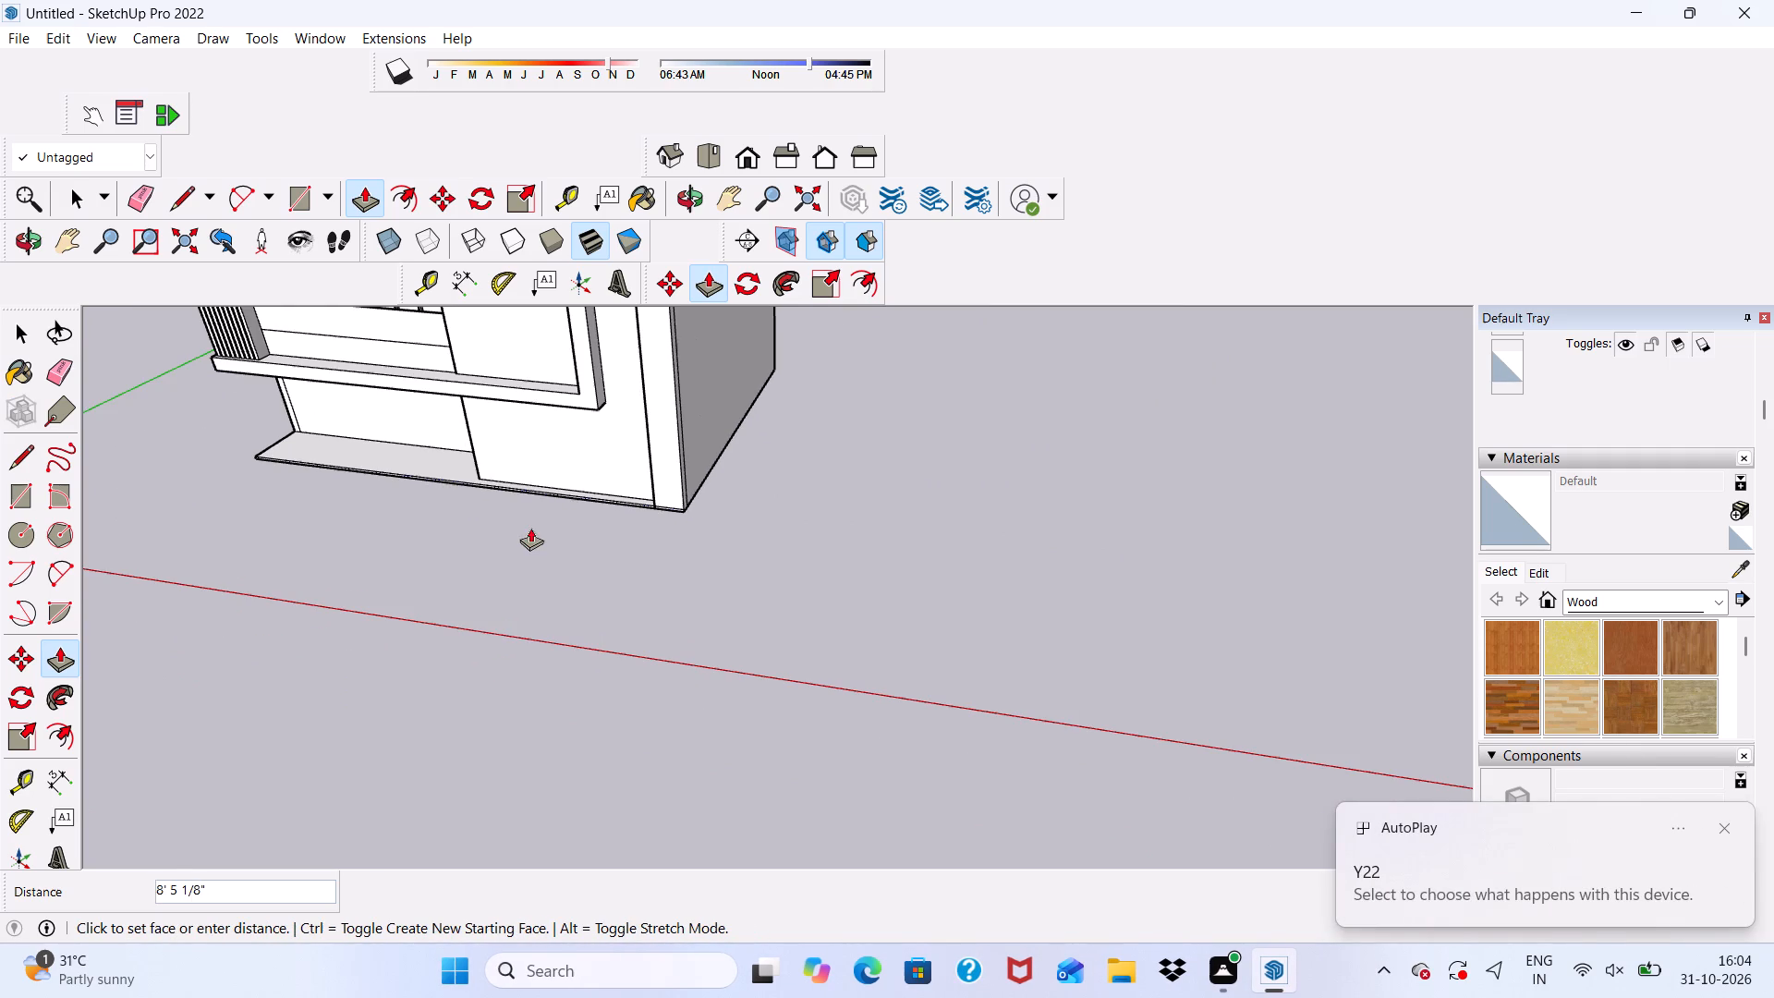
{"action": "left_click", "coordinate": [483, 556]}
Review the extended ground slab and the whole facade from above, from the front and from the tower side.
{"action": "scroll", "coordinate": [463, 526], "scroll_direction": "down", "scroll_amount": 1}
{"action": "middle_click_drag", "start_coordinate": [463, 526], "coordinate": [495, 544]}
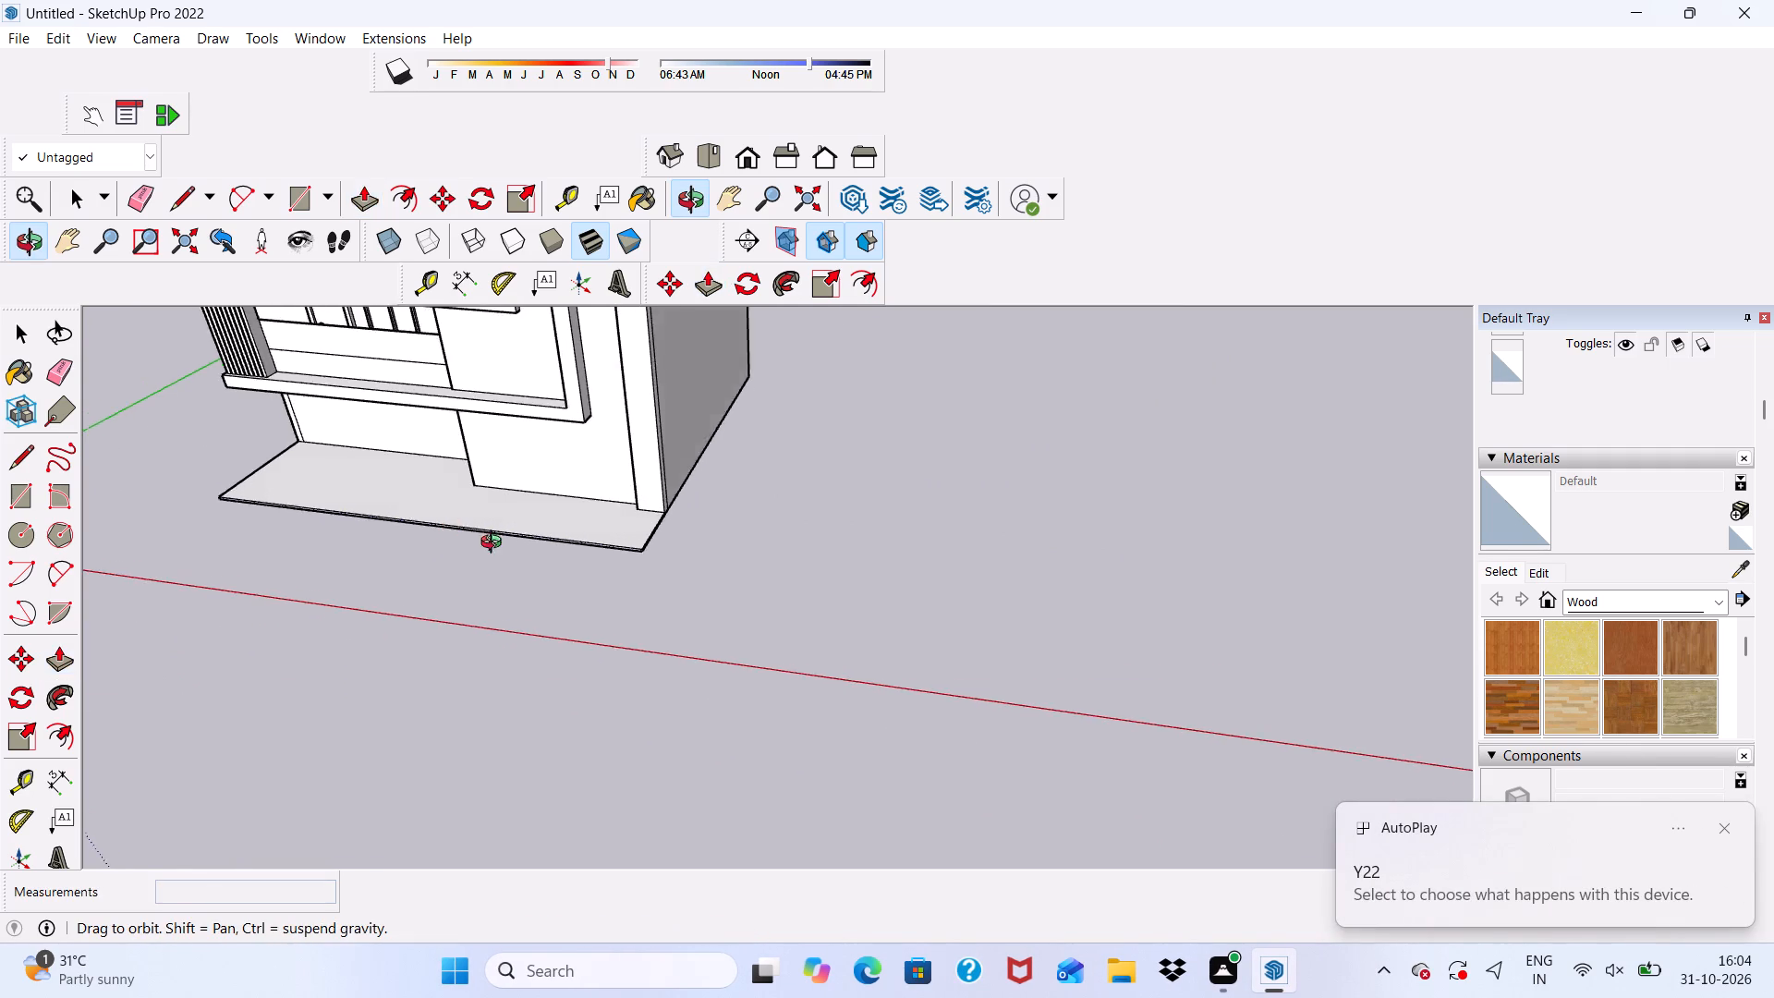
{"action": "middle_click_drag", "start_coordinate": [495, 544], "coordinate": [701, 595]}
{"action": "scroll", "coordinate": [495, 544], "scroll_direction": "down", "scroll_amount": 1}
{"action": "scroll", "coordinate": [677, 548], "scroll_direction": "down", "scroll_amount": 2}
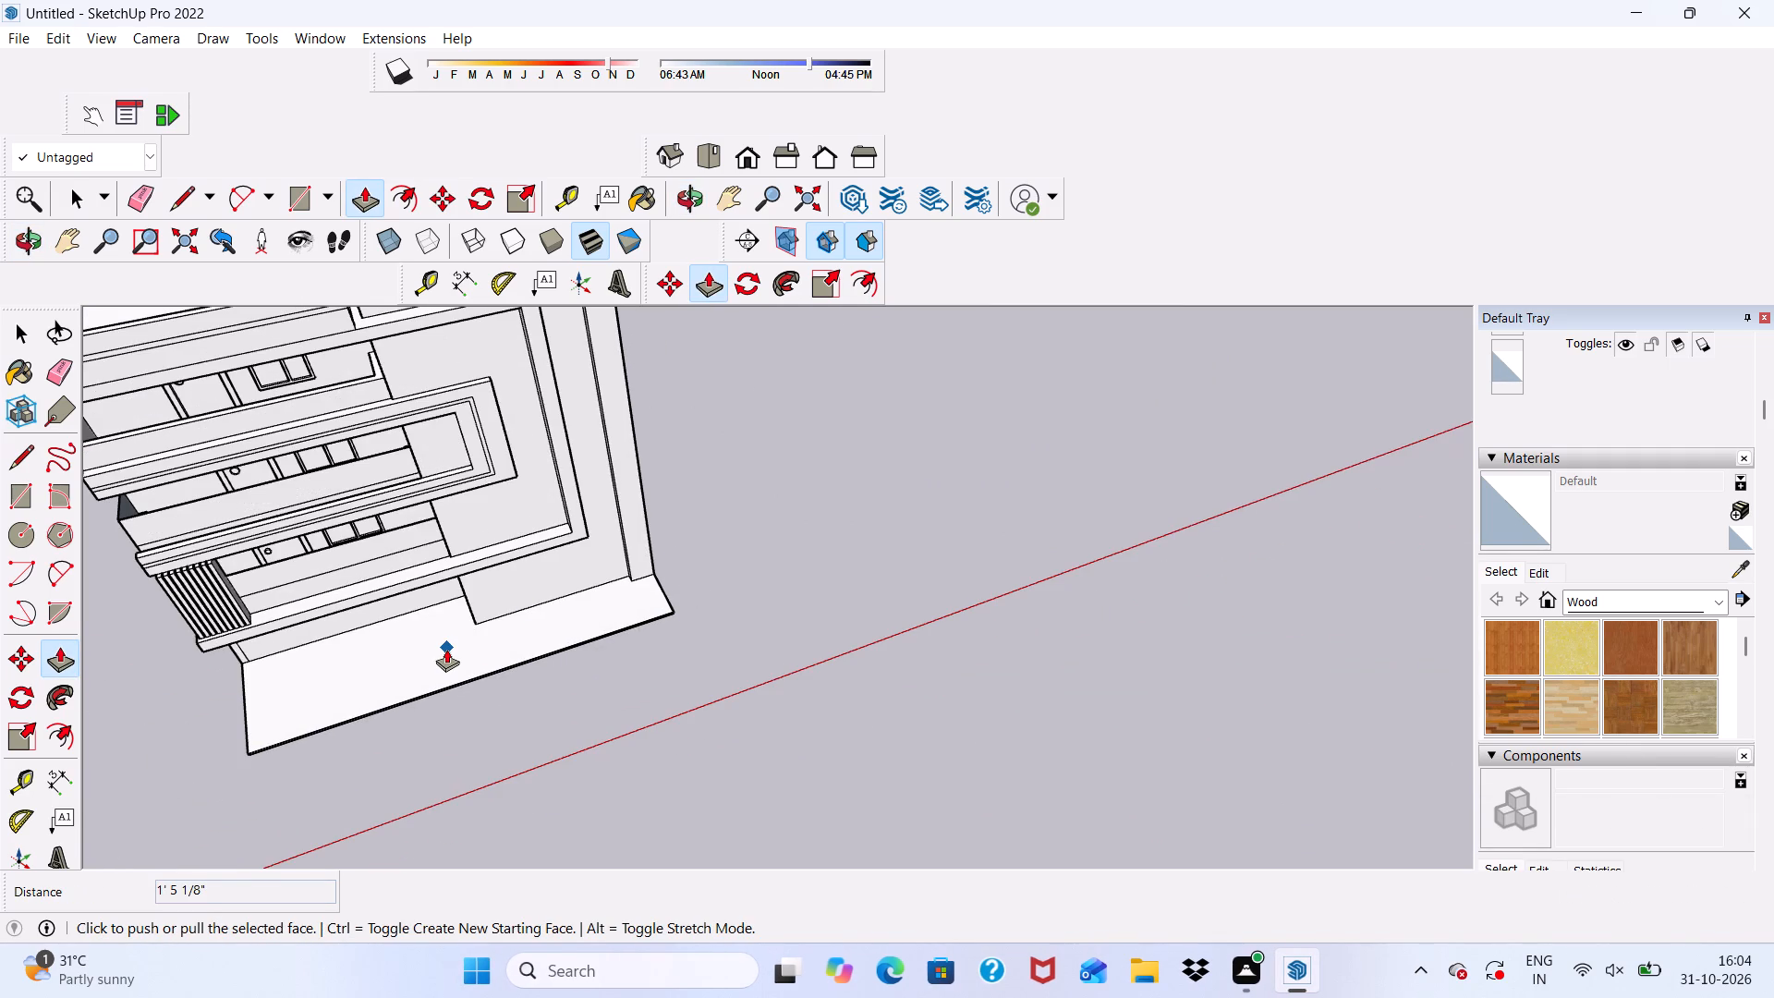
{"action": "middle_click_drag", "start_coordinate": [446, 649], "coordinate": [310, 673]}
{"action": "scroll", "coordinate": [309, 673], "scroll_direction": "up", "scroll_amount": 4}
{"action": "scroll", "coordinate": [304, 665], "scroll_direction": "down", "scroll_amount": 4}
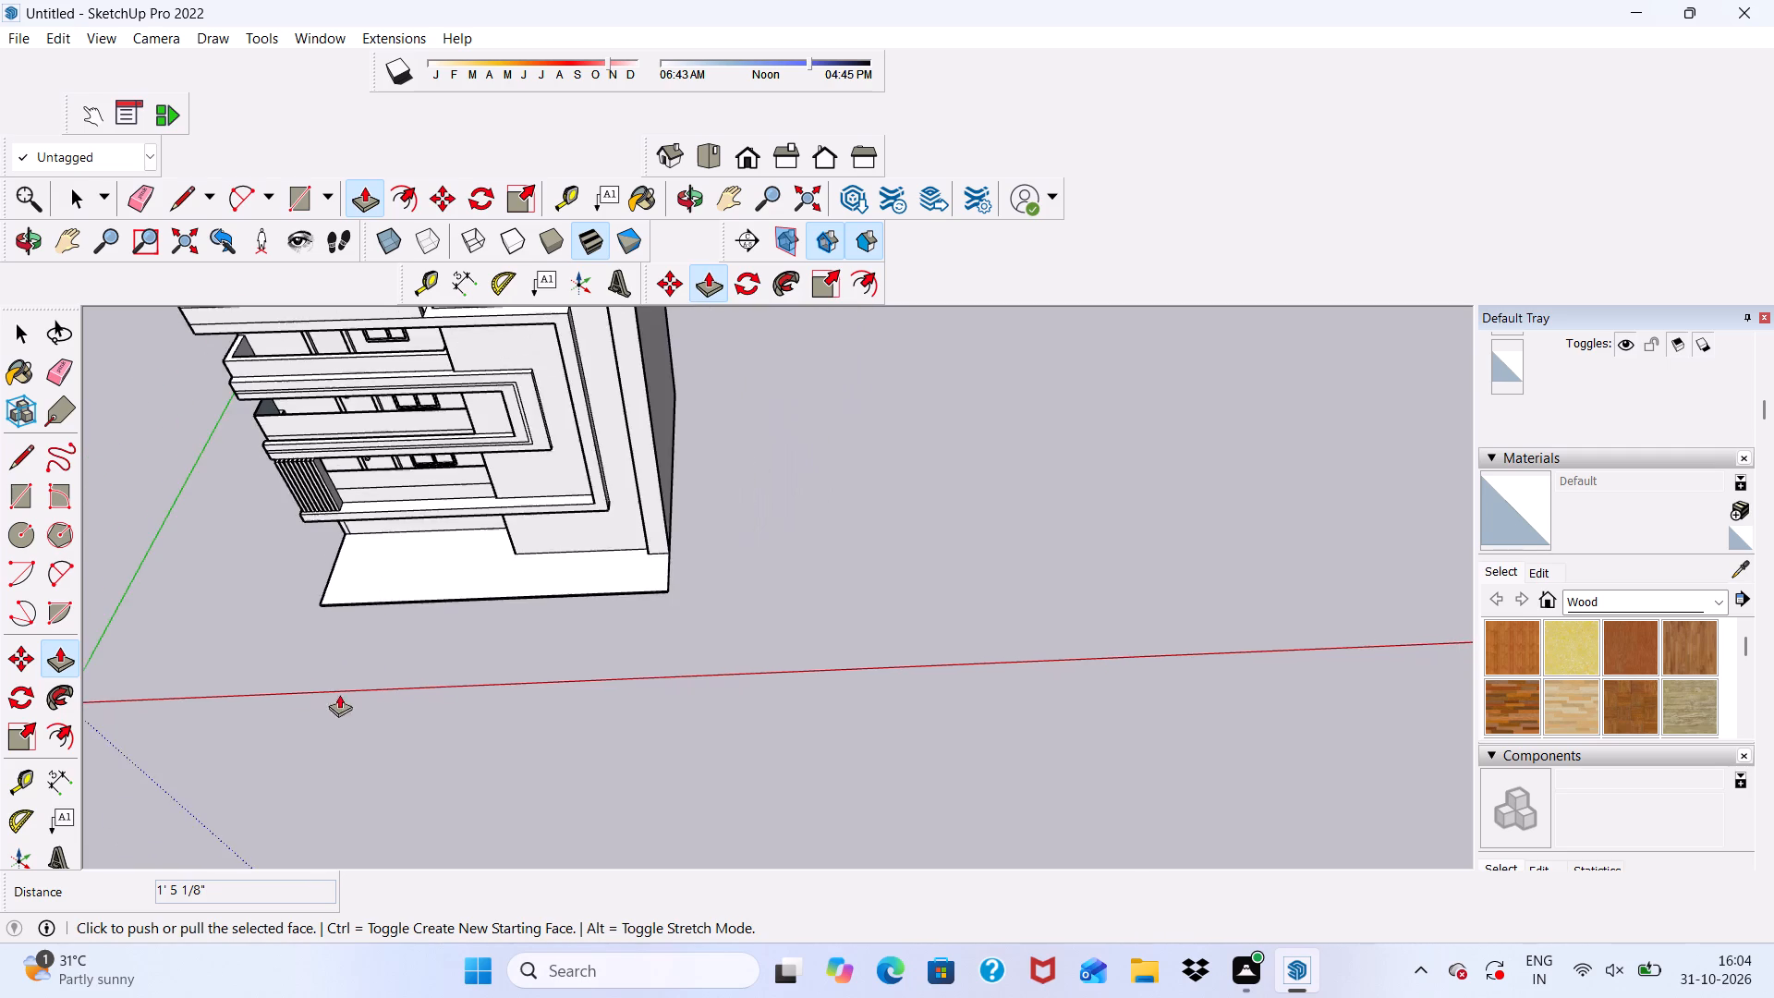
{"action": "scroll", "coordinate": [339, 694], "scroll_direction": "down", "scroll_amount": 7}
{"action": "scroll", "coordinate": [338, 549], "scroll_direction": "up", "scroll_amount": 5}
{"action": "scroll", "coordinate": [305, 458], "scroll_direction": "down", "scroll_amount": 4}
{"action": "middle_click_drag", "start_coordinate": [385, 636], "coordinate": [382, 317]}
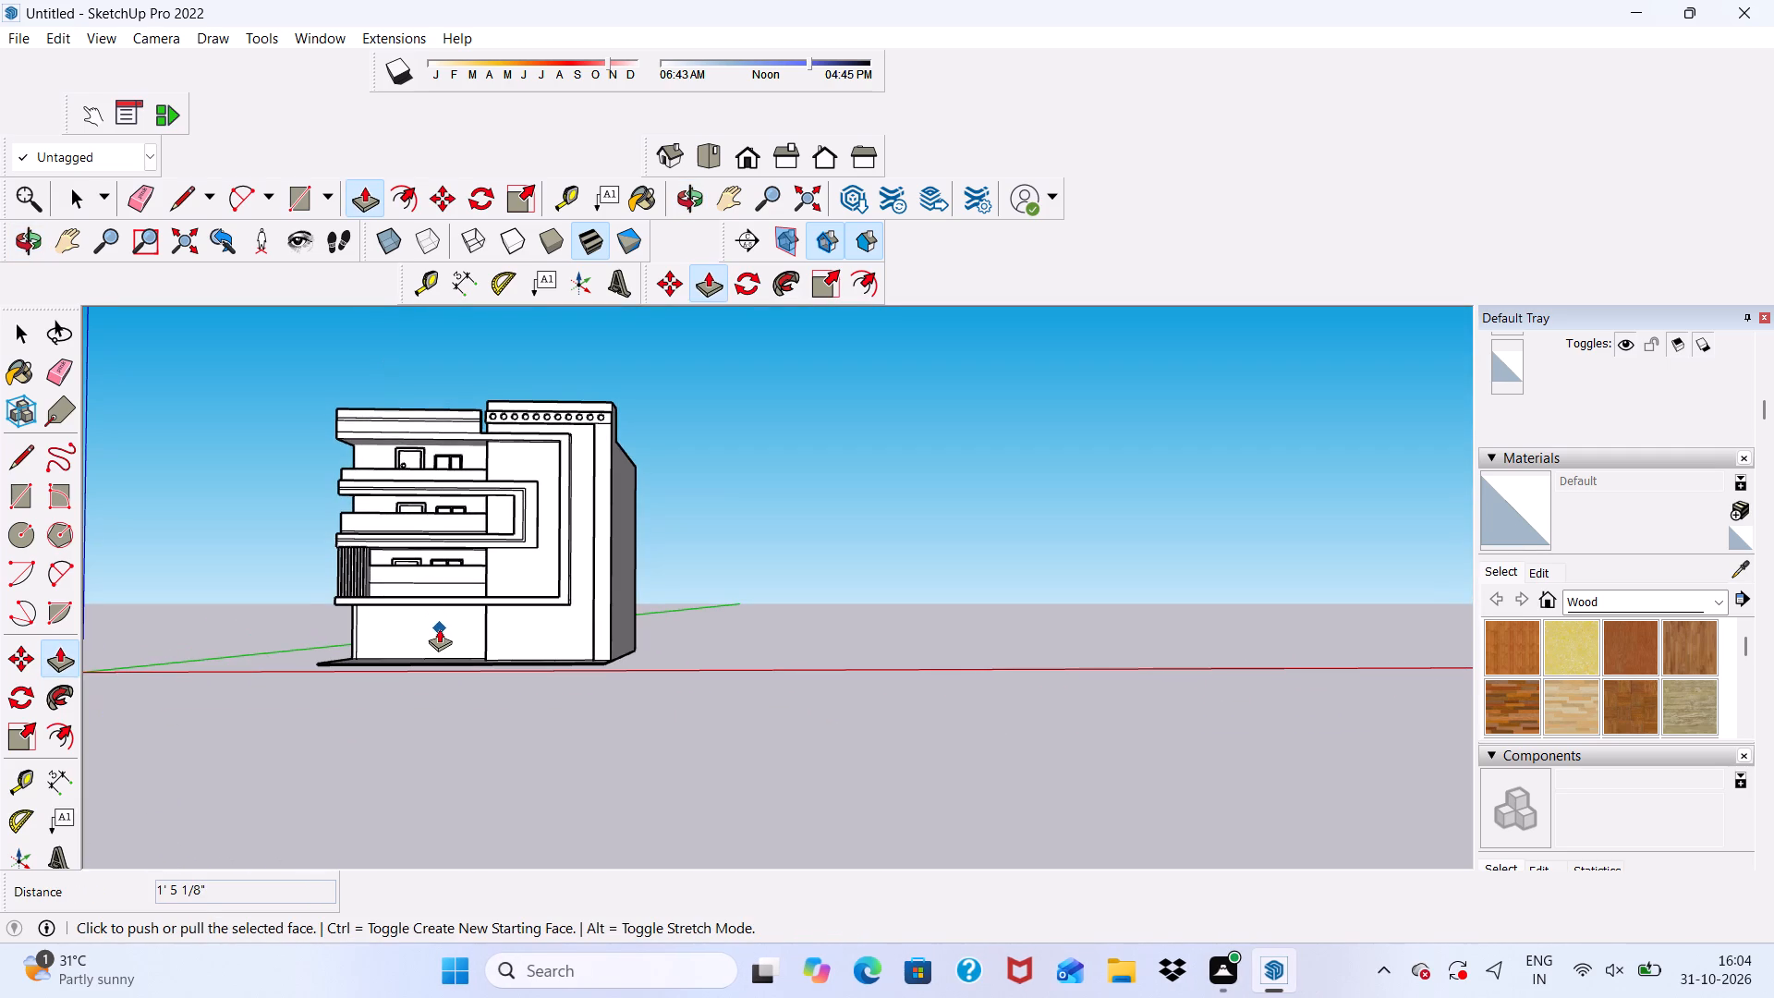
{"action": "middle_click_drag", "start_coordinate": [439, 628], "coordinate": [186, 713]}
Pull the end face of the top-floor parapet about 1' 4 3/8" toward the tower's disc strip.
{"action": "scroll", "coordinate": [395, 414], "scroll_direction": "up", "scroll_amount": 11}
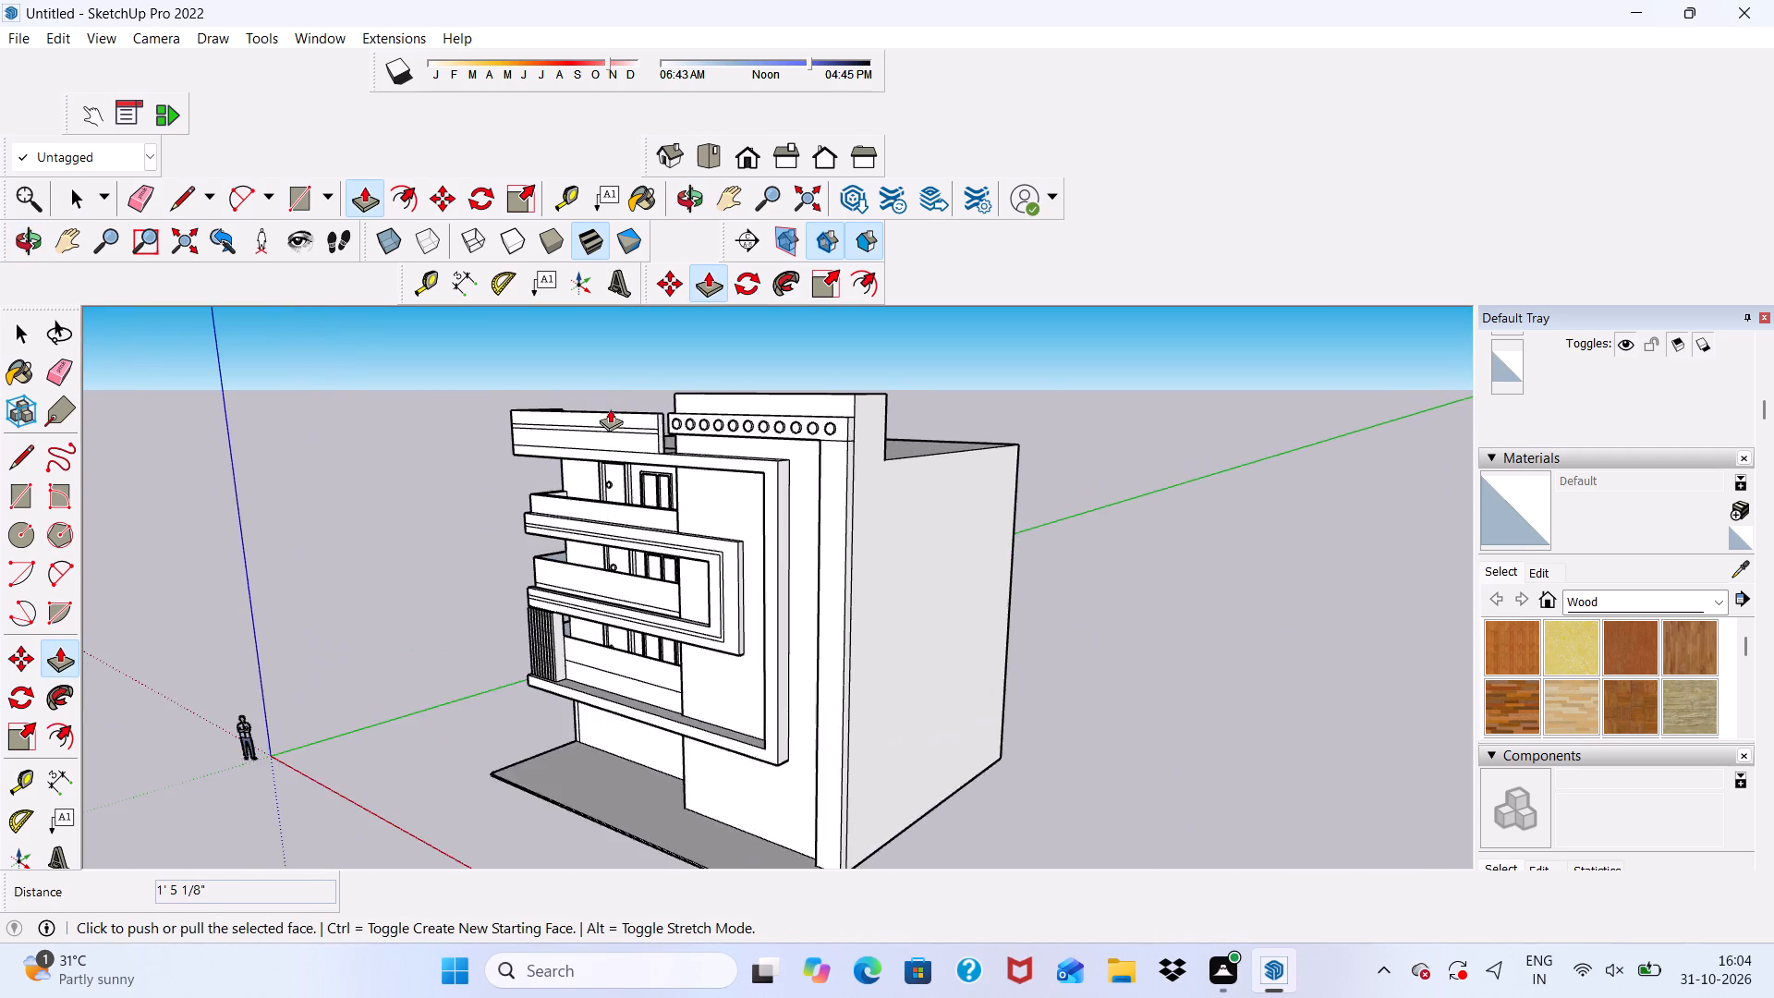
{"action": "scroll", "coordinate": [610, 408], "scroll_direction": "up", "scroll_amount": 13}
{"action": "scroll", "coordinate": [712, 452], "scroll_direction": "up", "scroll_amount": 5}
{"action": "key", "text": "space"}
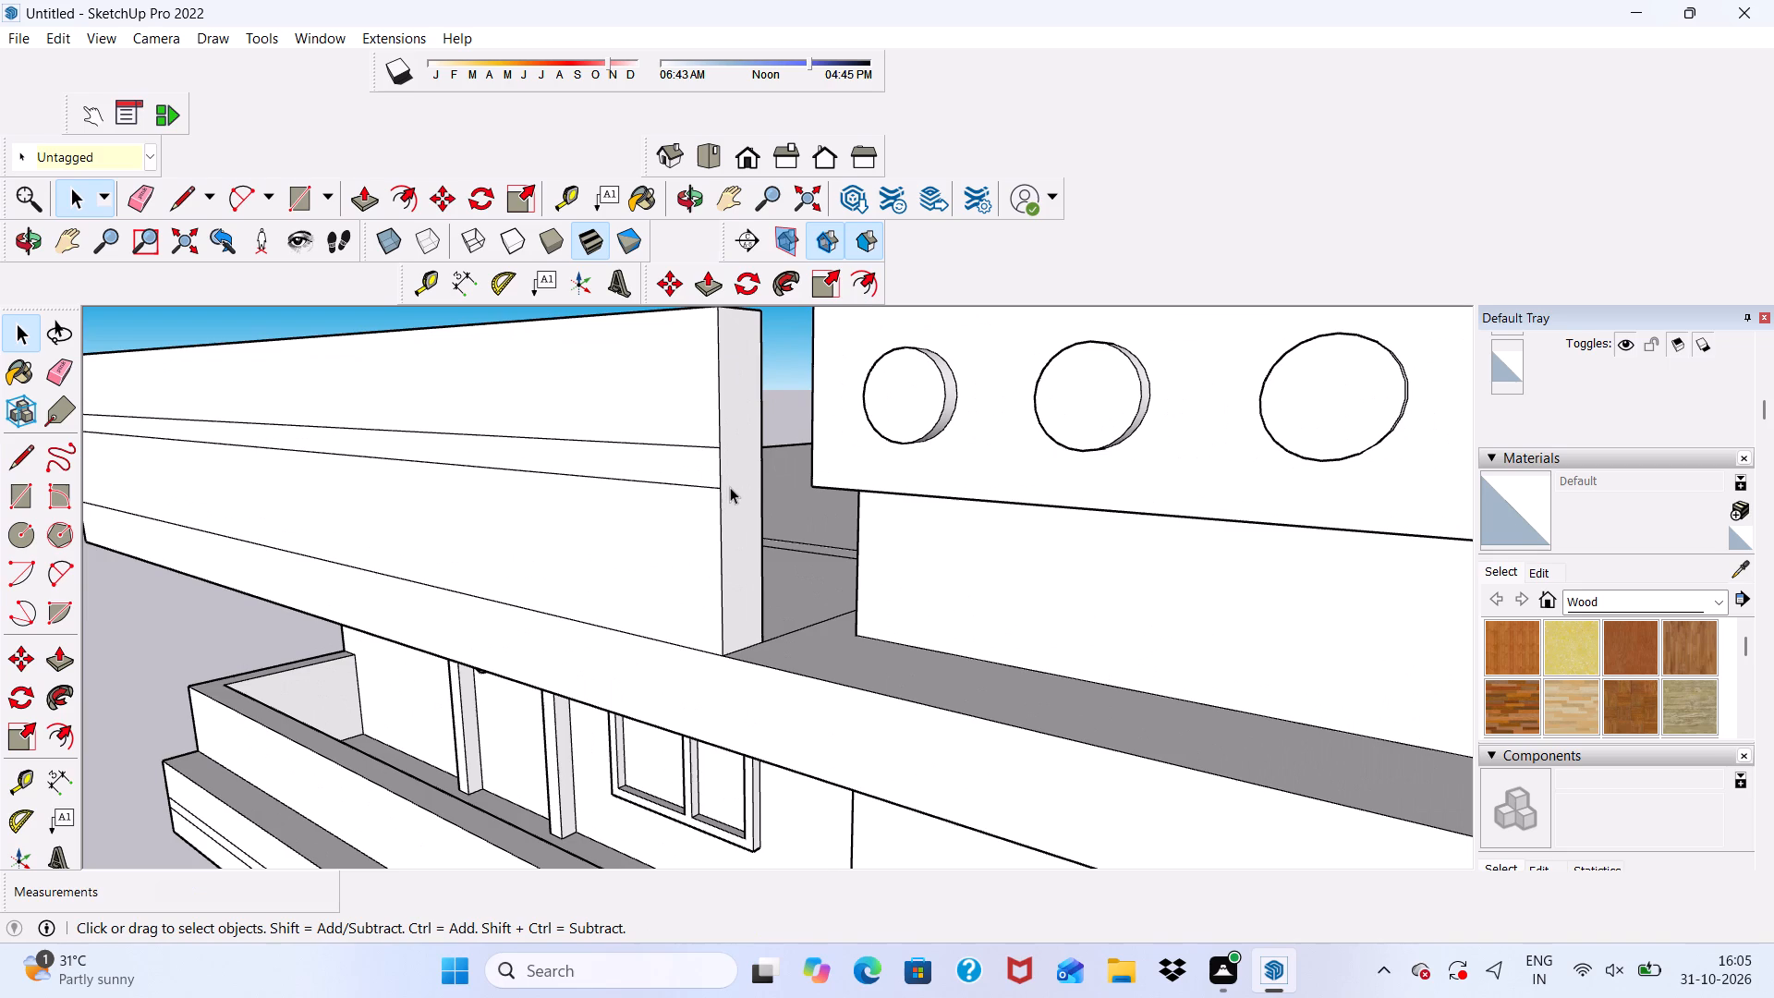
{"action": "left_click", "coordinate": [739, 506]}
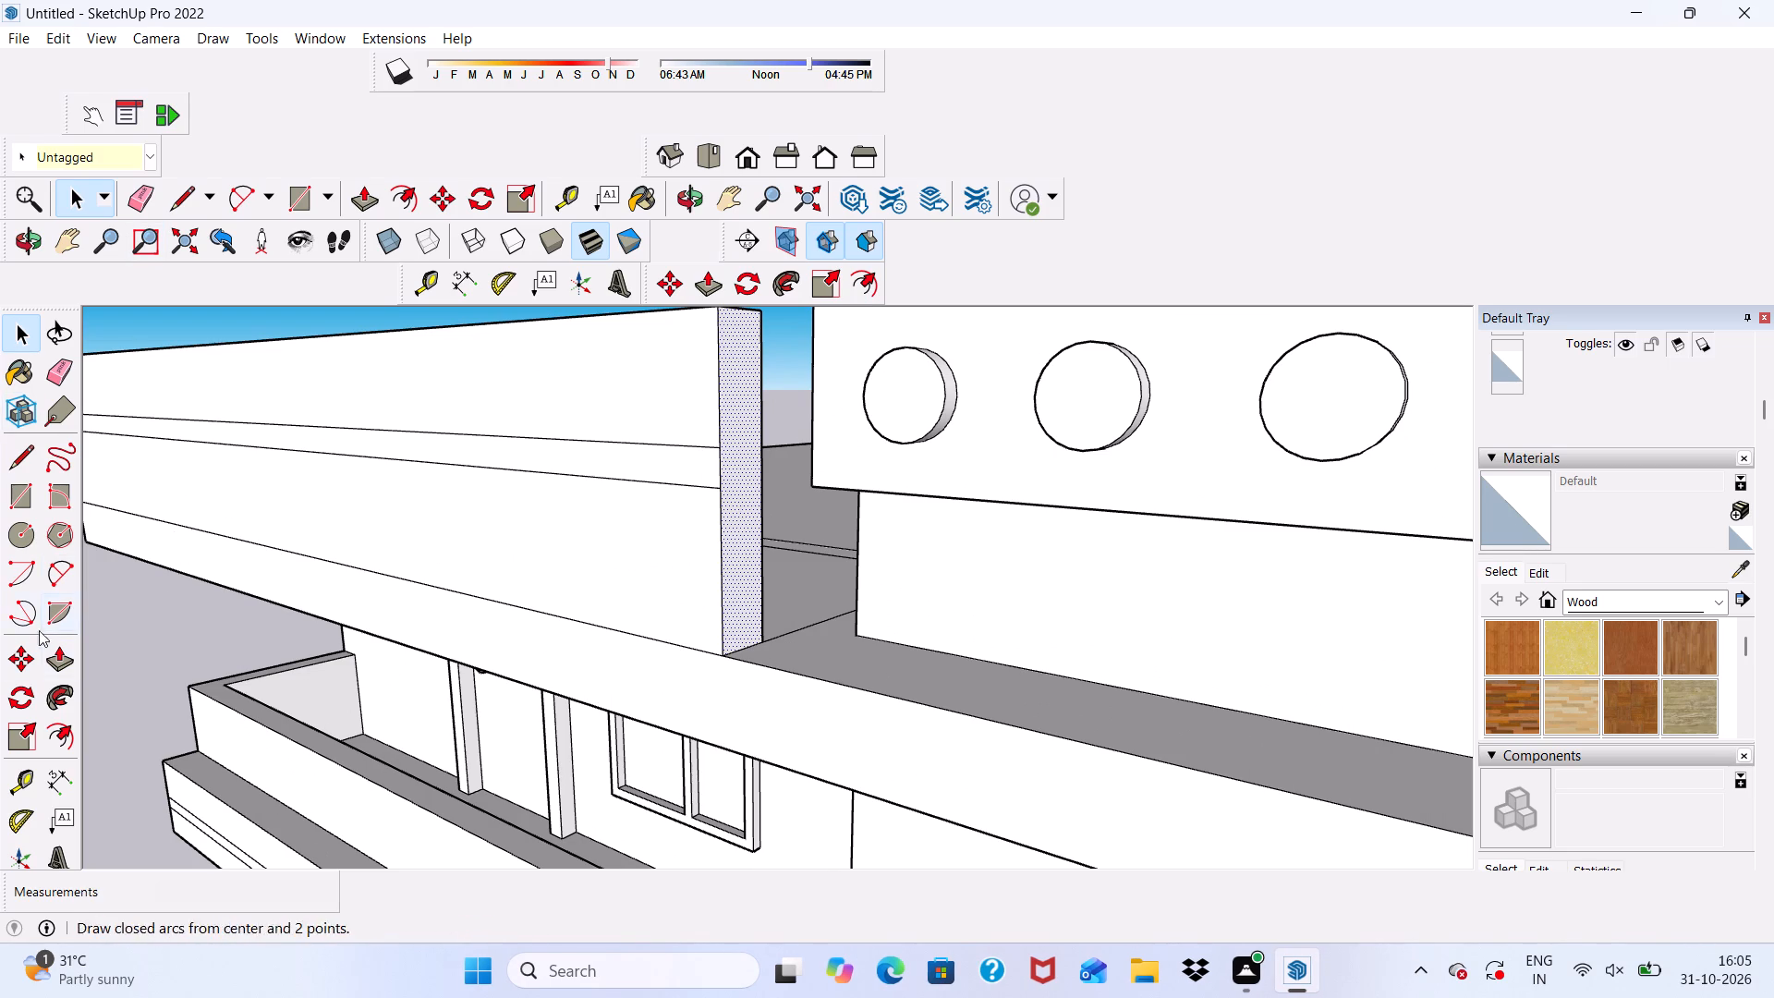
{"action": "left_click", "coordinate": [57, 655]}
{"action": "scroll", "coordinate": [804, 456], "scroll_direction": "up", "scroll_amount": 1}
{"action": "left_click", "coordinate": [681, 475]}
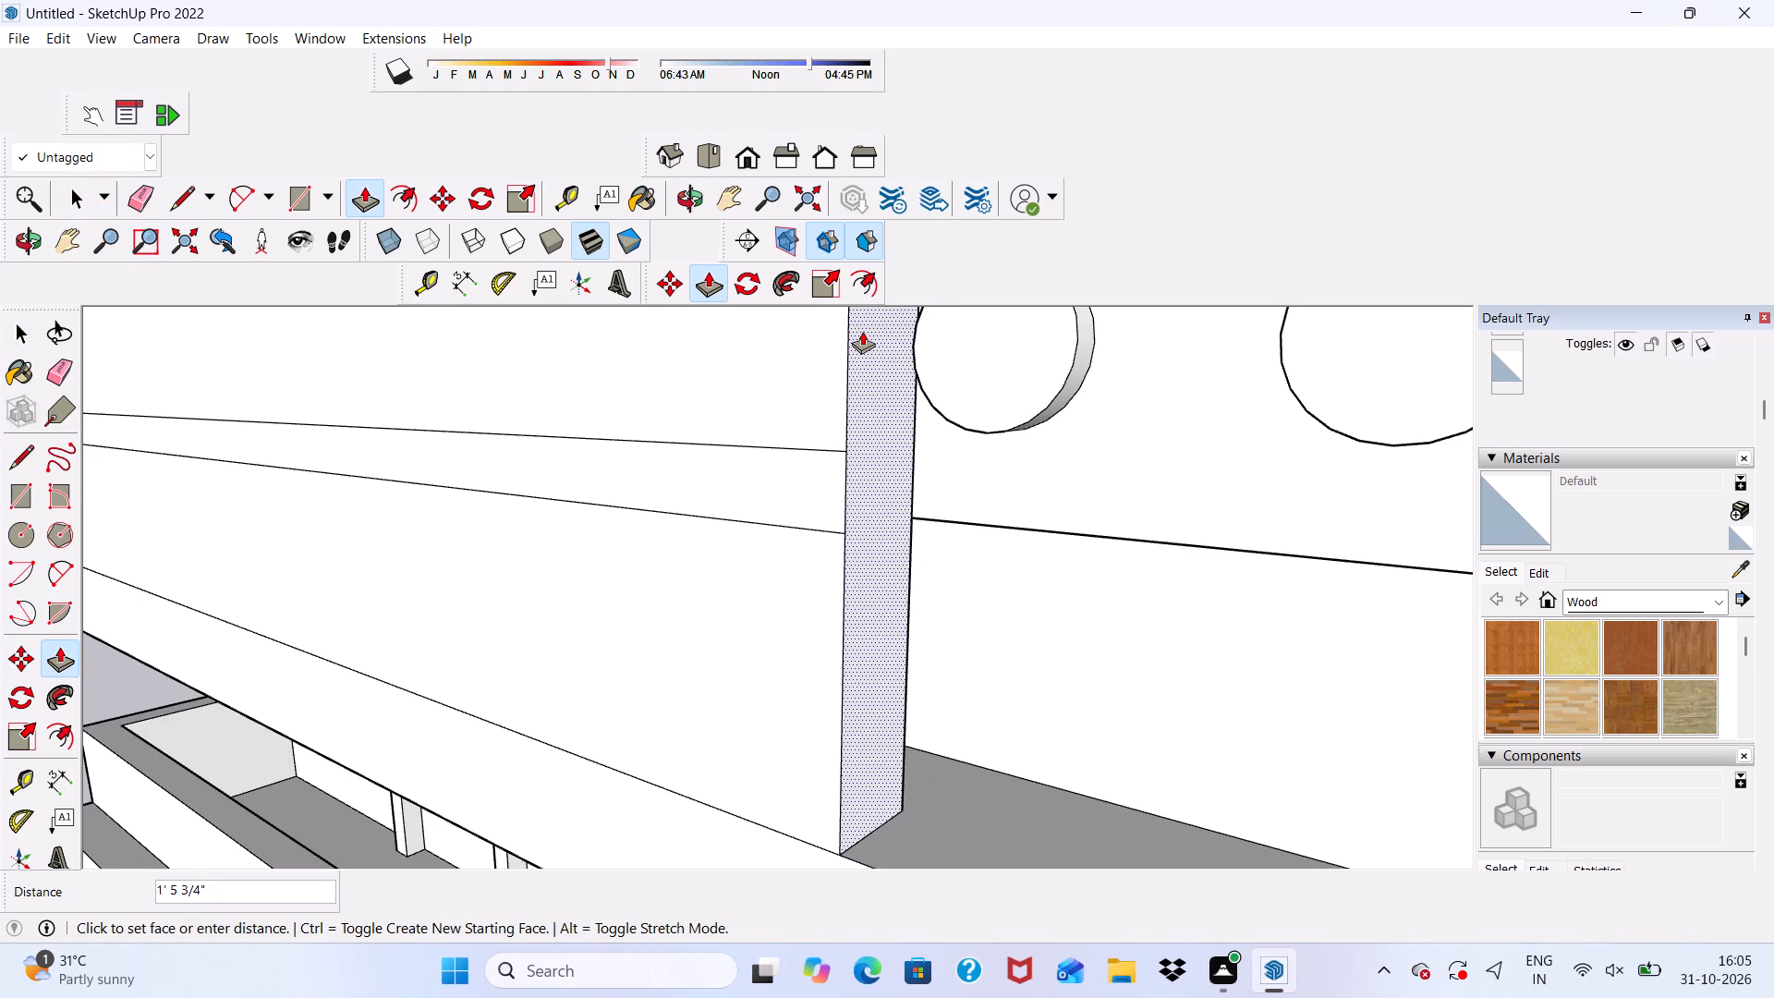
{"action": "left_click", "coordinate": [845, 335]}
{"action": "scroll", "coordinate": [827, 357], "scroll_direction": "down", "scroll_amount": 5}
{"action": "scroll", "coordinate": [797, 438], "scroll_direction": "down", "scroll_amount": 8}
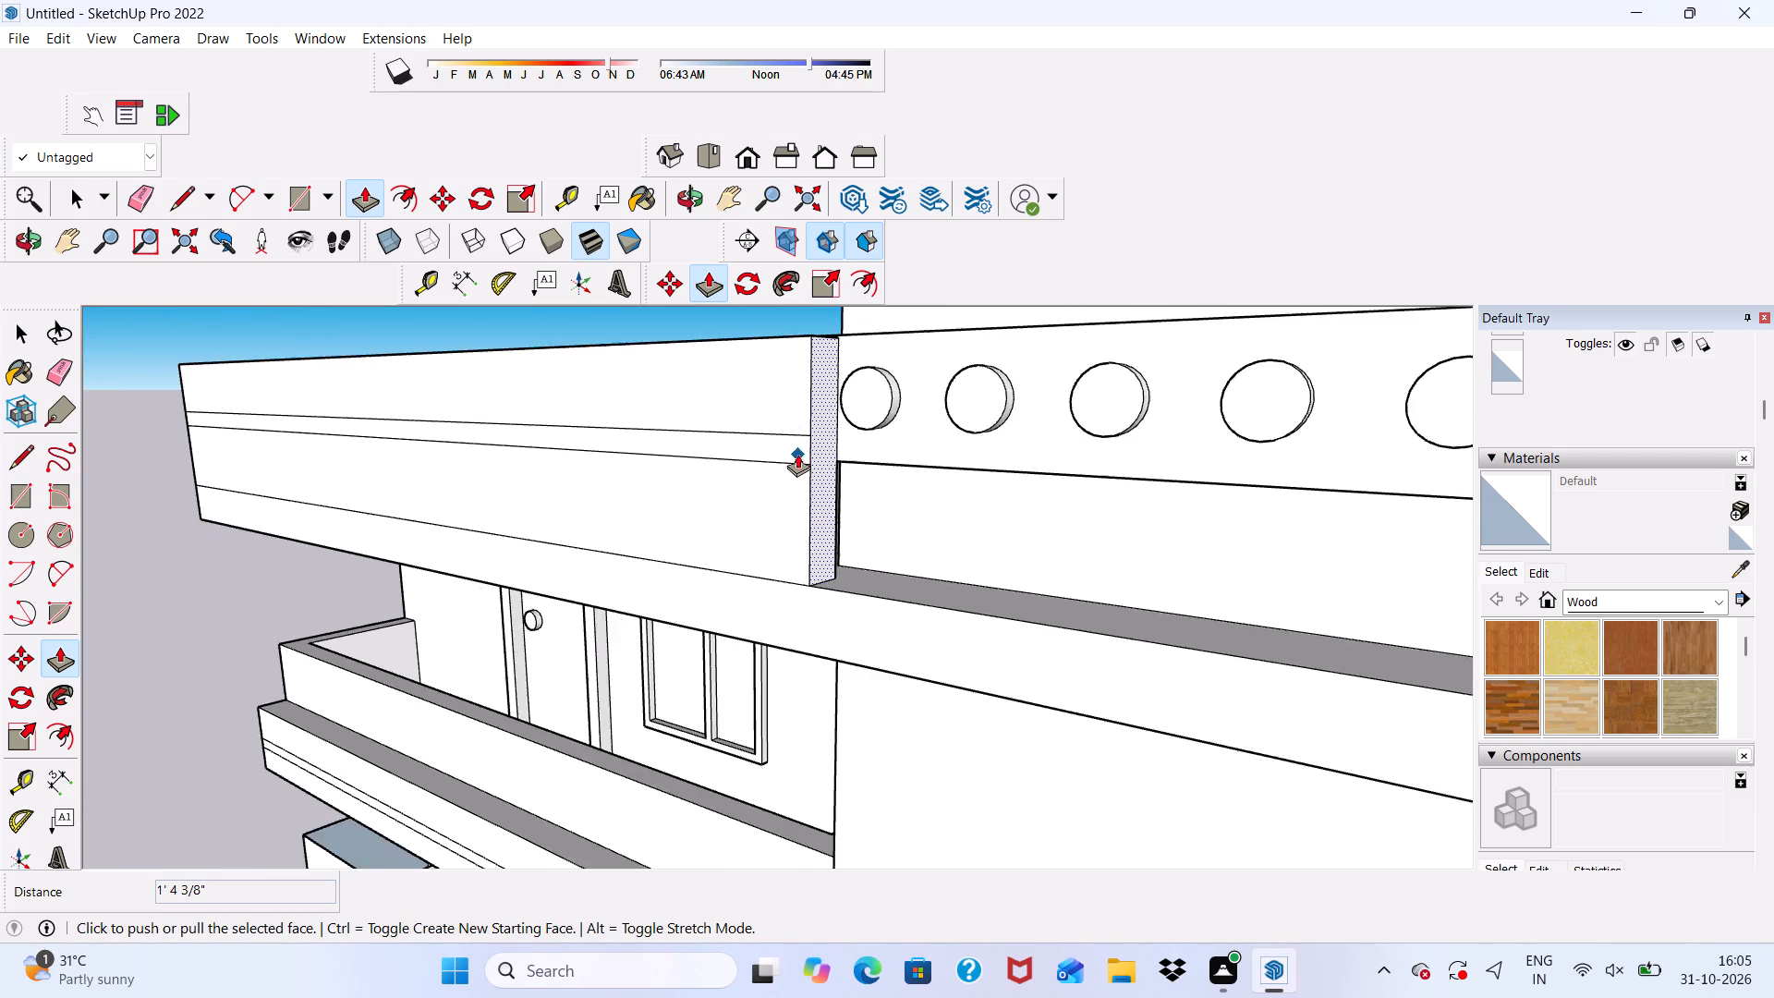
{"action": "scroll", "coordinate": [797, 454], "scroll_direction": "down", "scroll_amount": 3}
Inspect the junction between the extended parapet end and the tower's disc strip from the front, below and the side.
{"action": "middle_click_drag", "start_coordinate": [797, 456], "coordinate": [1005, 467]}
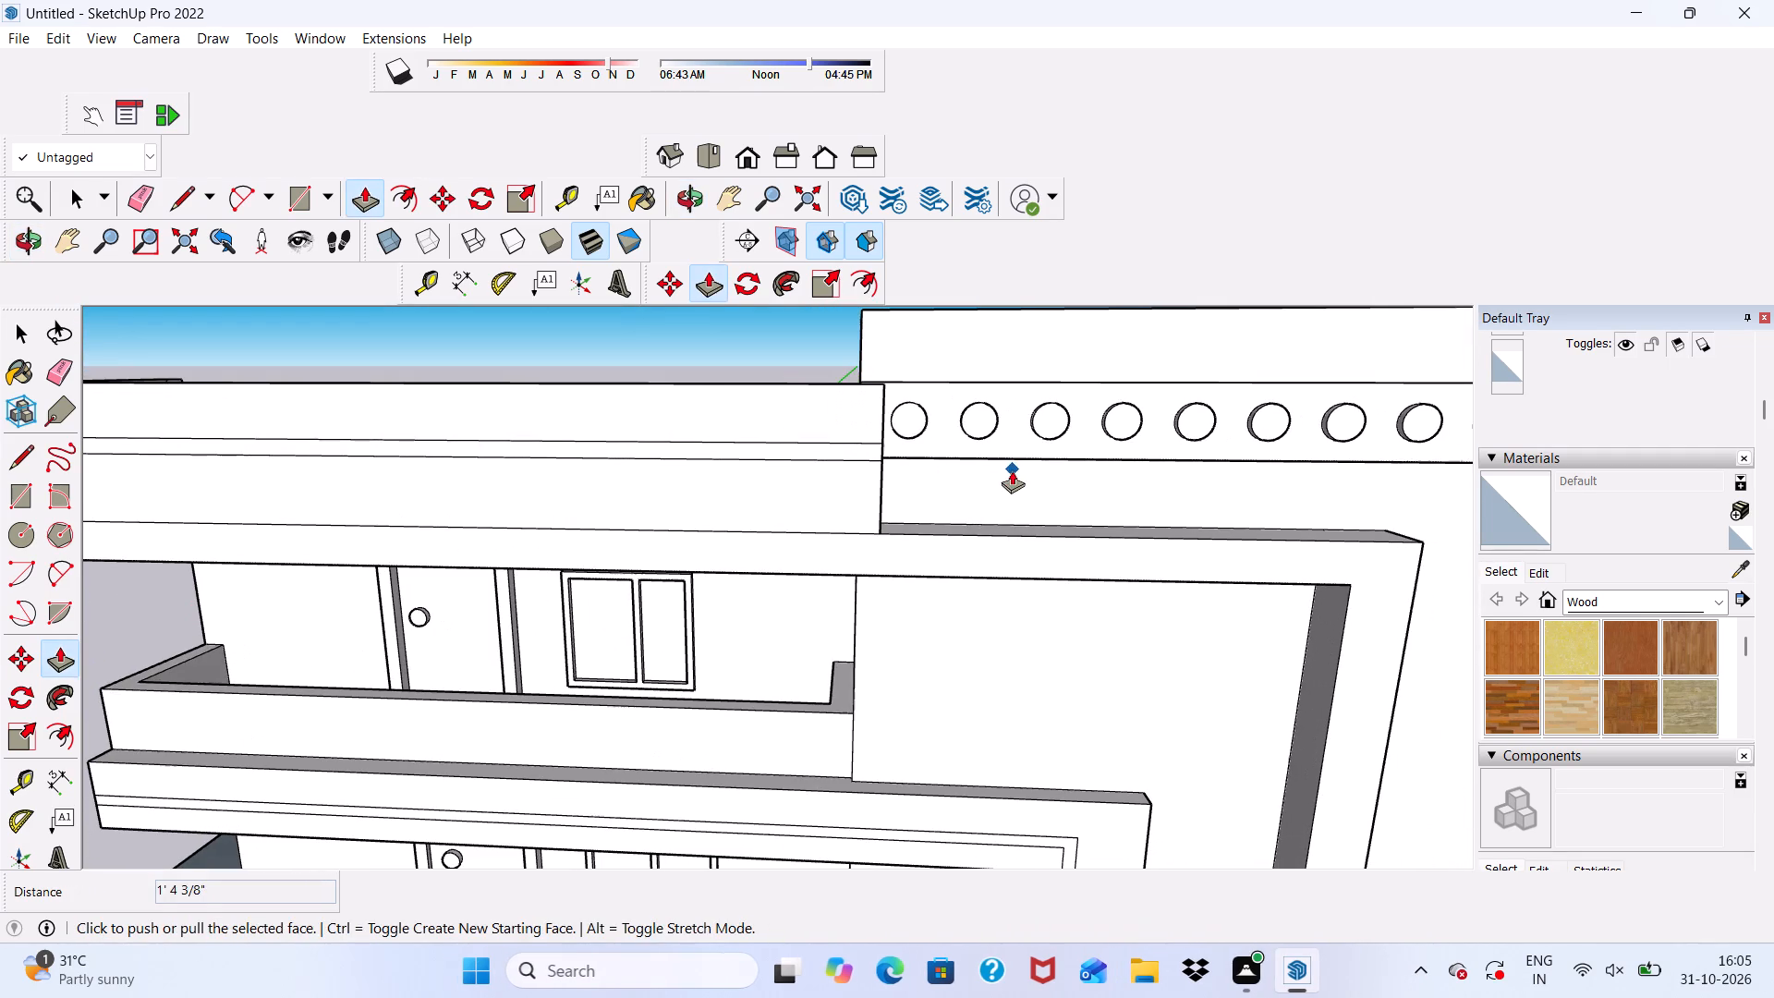
{"action": "key", "text": "space"}
{"action": "left_click", "coordinate": [699, 346]}
{"action": "scroll", "coordinate": [699, 347], "scroll_direction": "down", "scroll_amount": 3}
{"action": "middle_click_drag", "start_coordinate": [810, 530], "coordinate": [894, 355]}
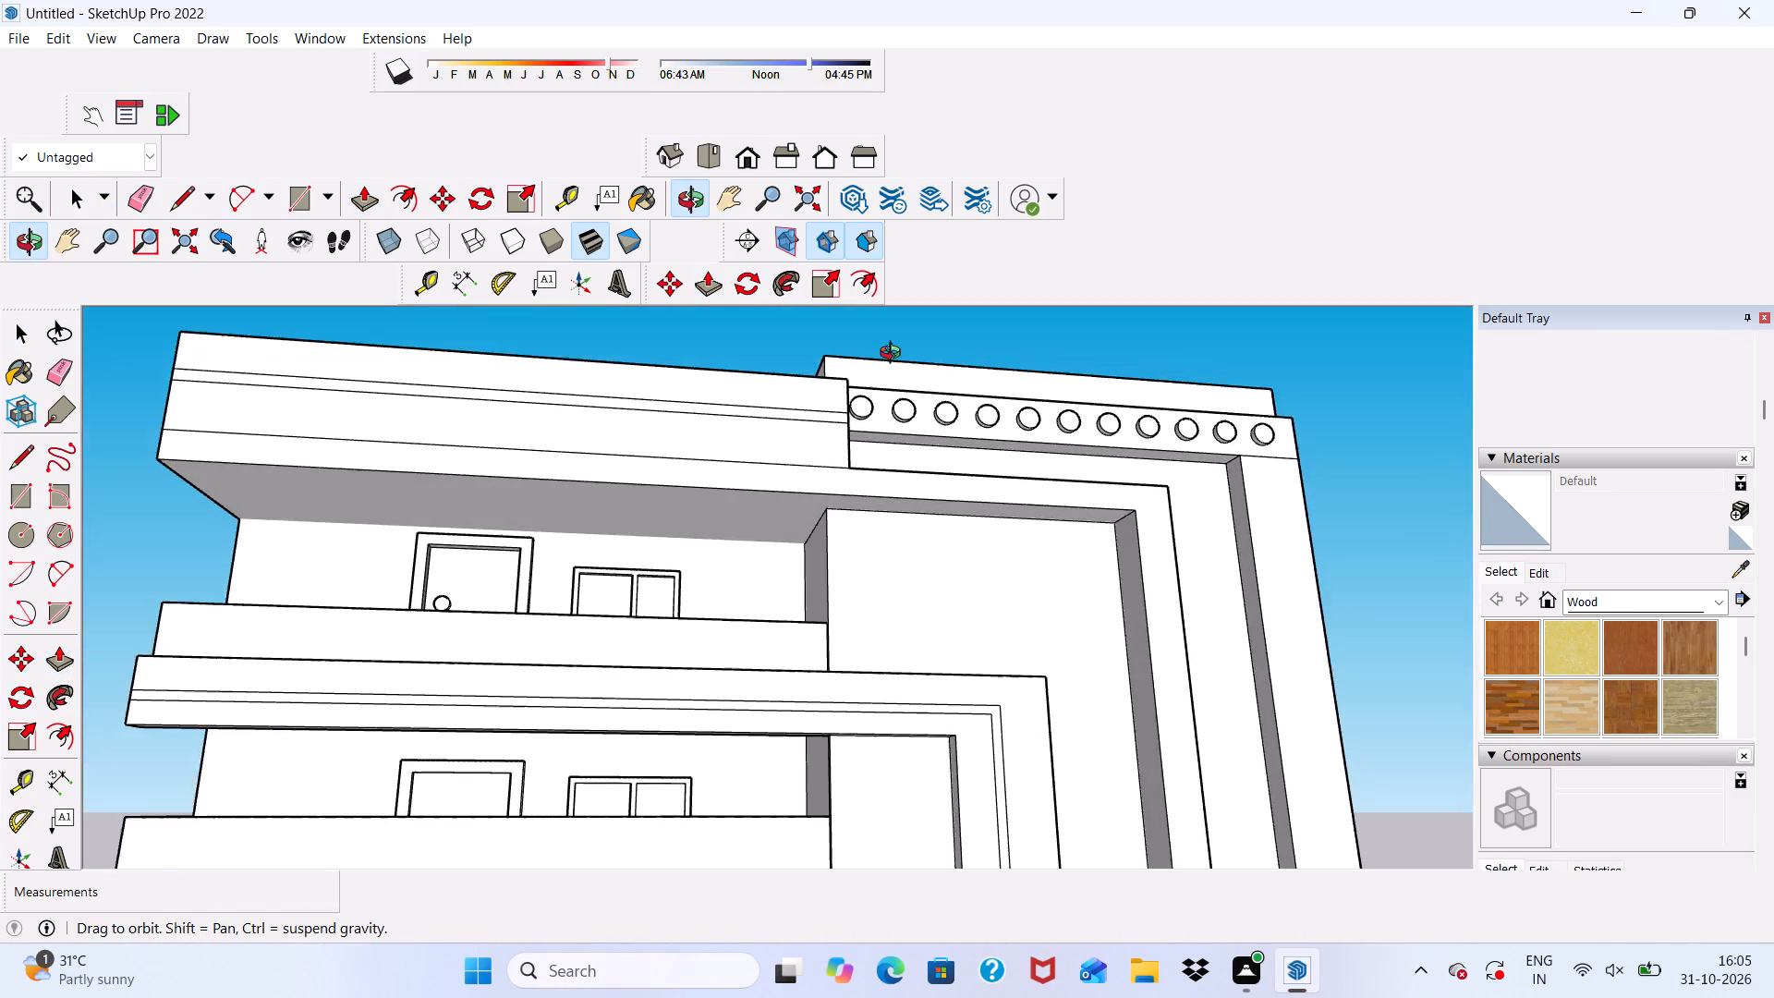
{"action": "middle_click_drag", "start_coordinate": [894, 355], "coordinate": [456, 530]}
{"action": "scroll", "coordinate": [764, 436], "scroll_direction": "up", "scroll_amount": 8}
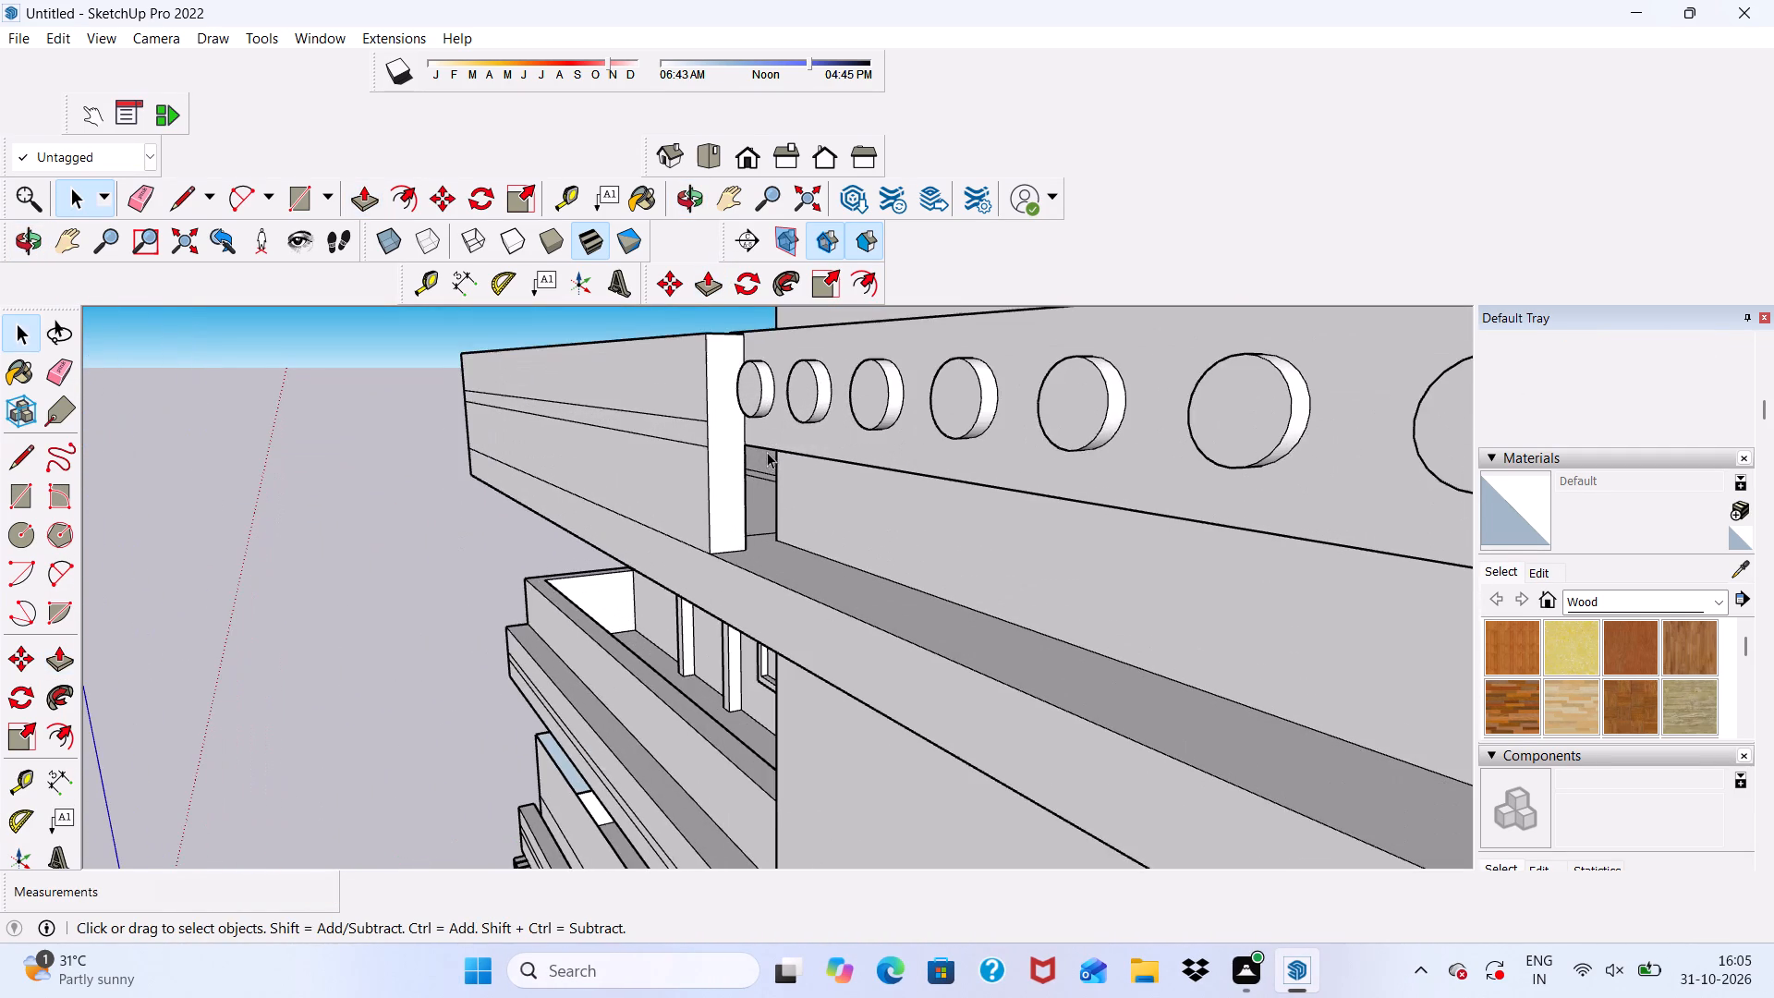
{"action": "middle_click_drag", "start_coordinate": [759, 511], "coordinate": [748, 514]}
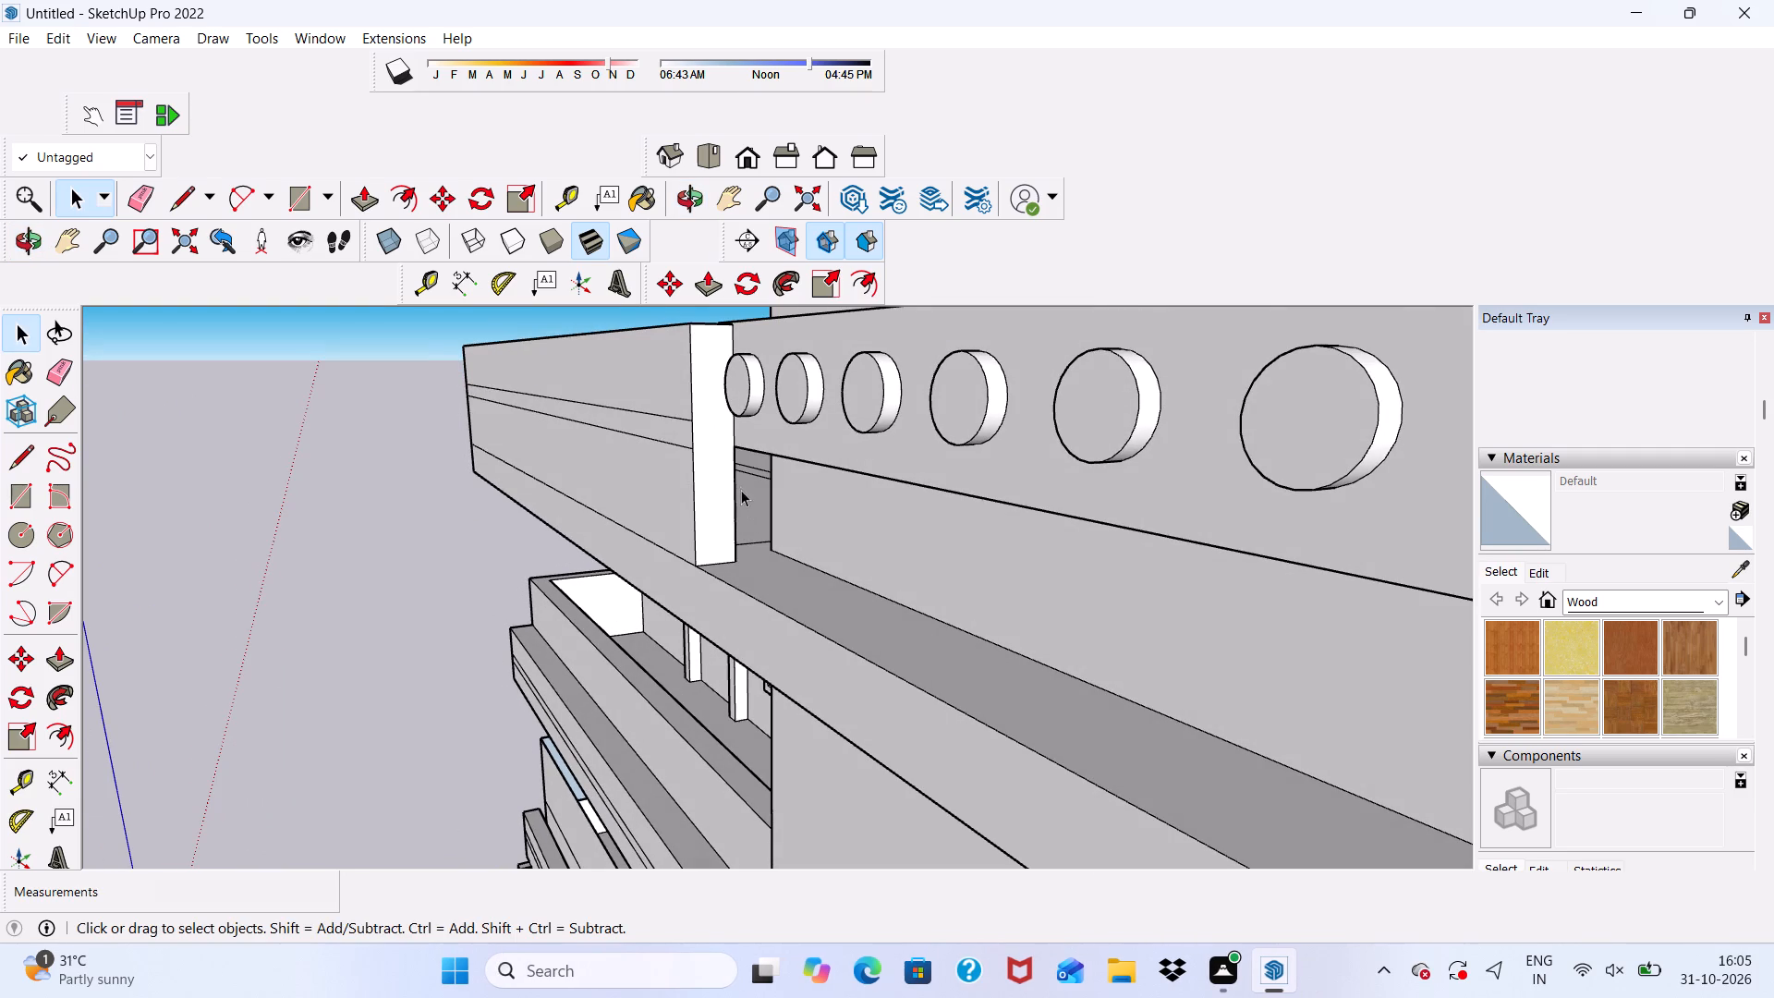
Draw a 1' by 7 3/8" rectangle on the roof ledge, between the parapet end and the tower wall below the disc strip.
{"action": "left_click", "coordinate": [16, 486]}
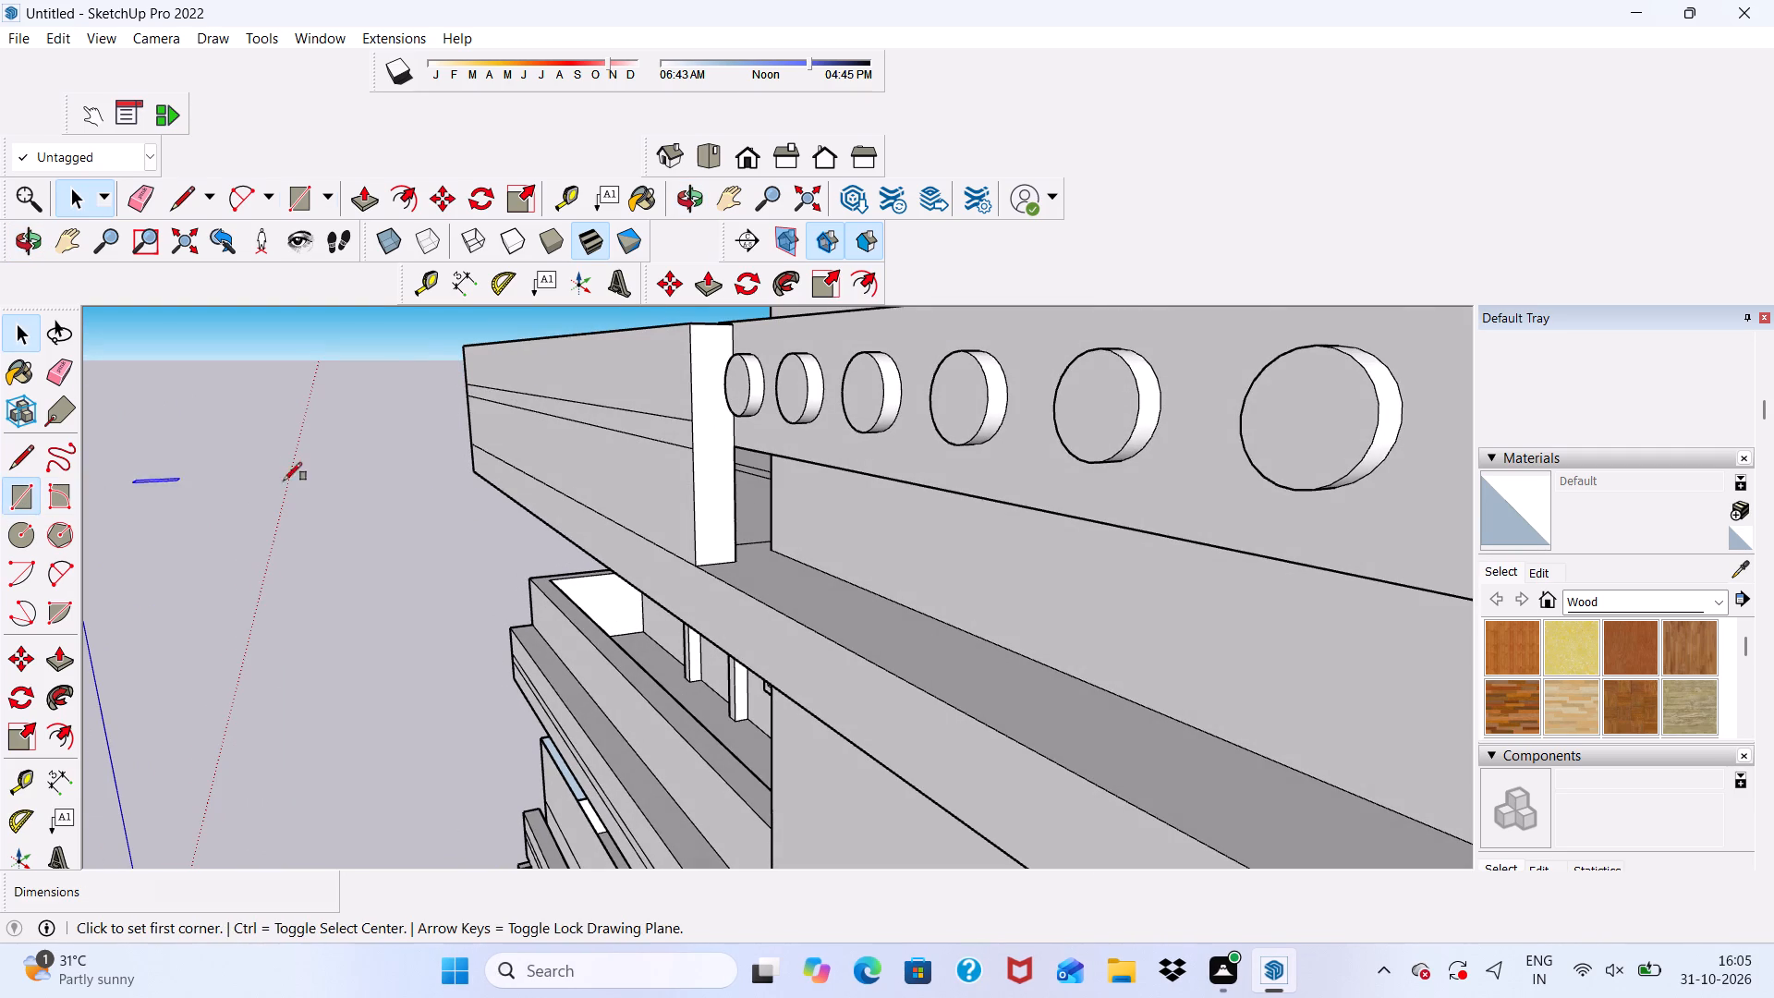
{"action": "scroll", "coordinate": [804, 554], "scroll_direction": "up", "scroll_amount": 4}
{"action": "scroll", "coordinate": [726, 570], "scroll_direction": "up", "scroll_amount": 12}
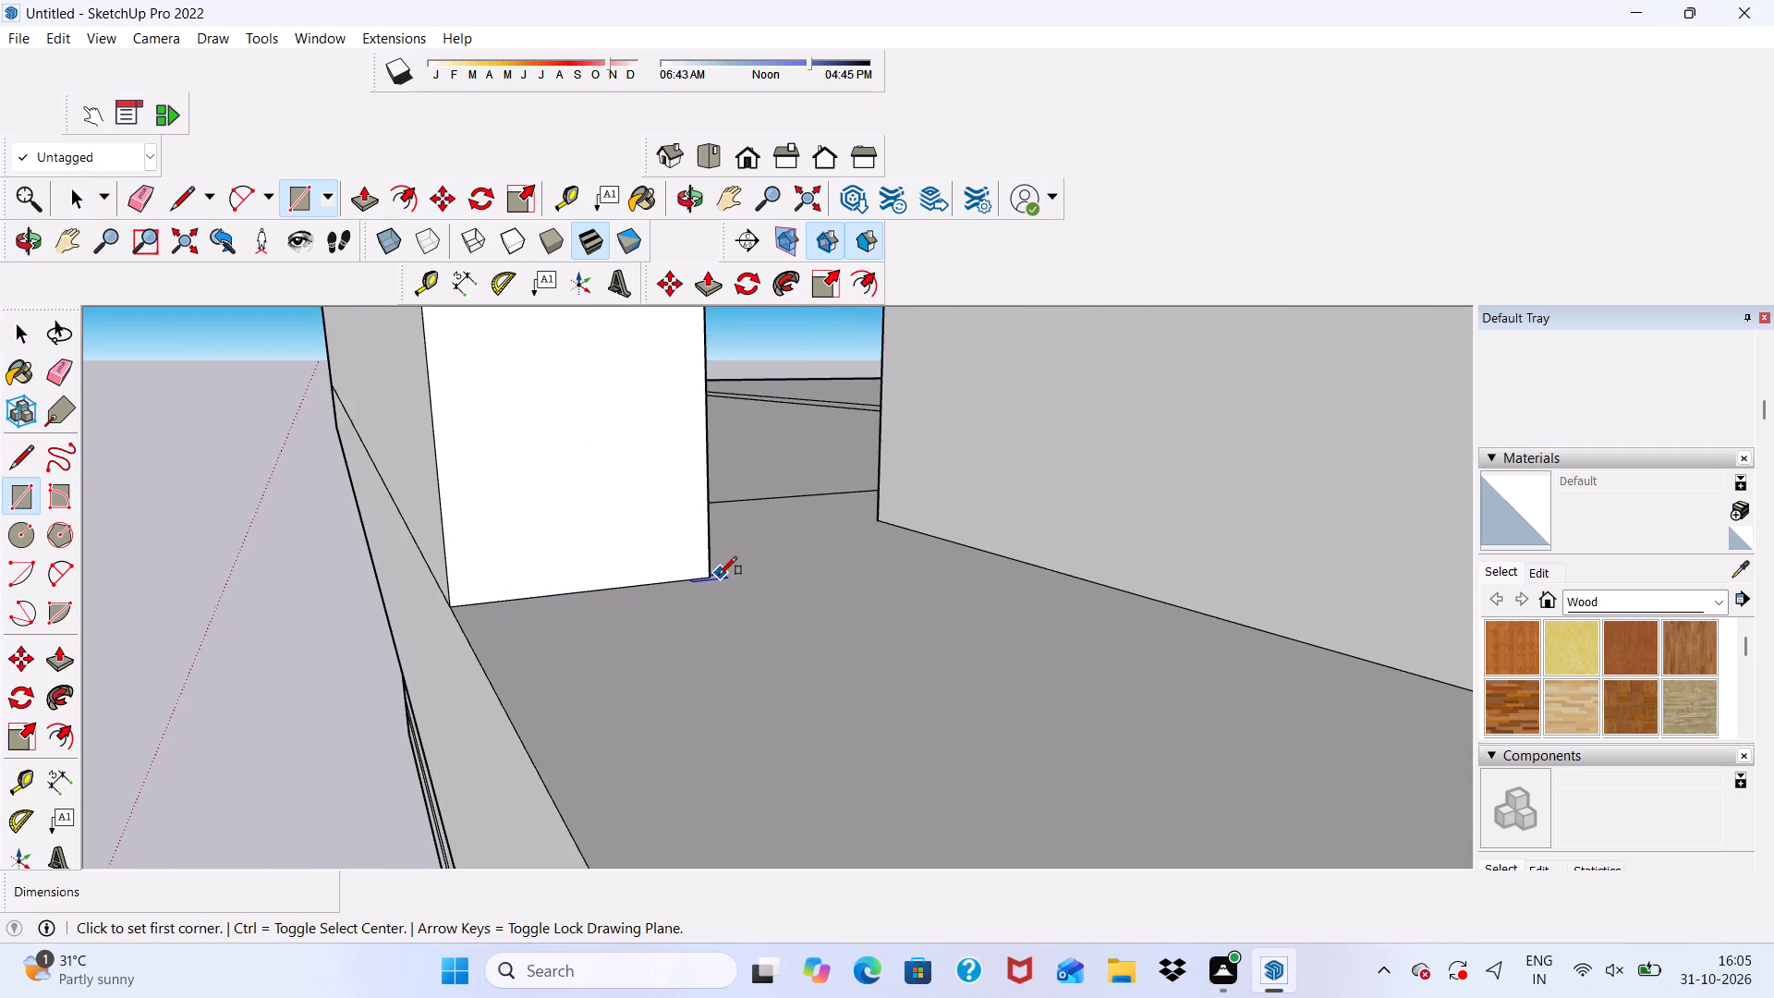
{"action": "left_click", "coordinate": [707, 577]}
{"action": "scroll", "coordinate": [885, 505], "scroll_direction": "up", "scroll_amount": 2}
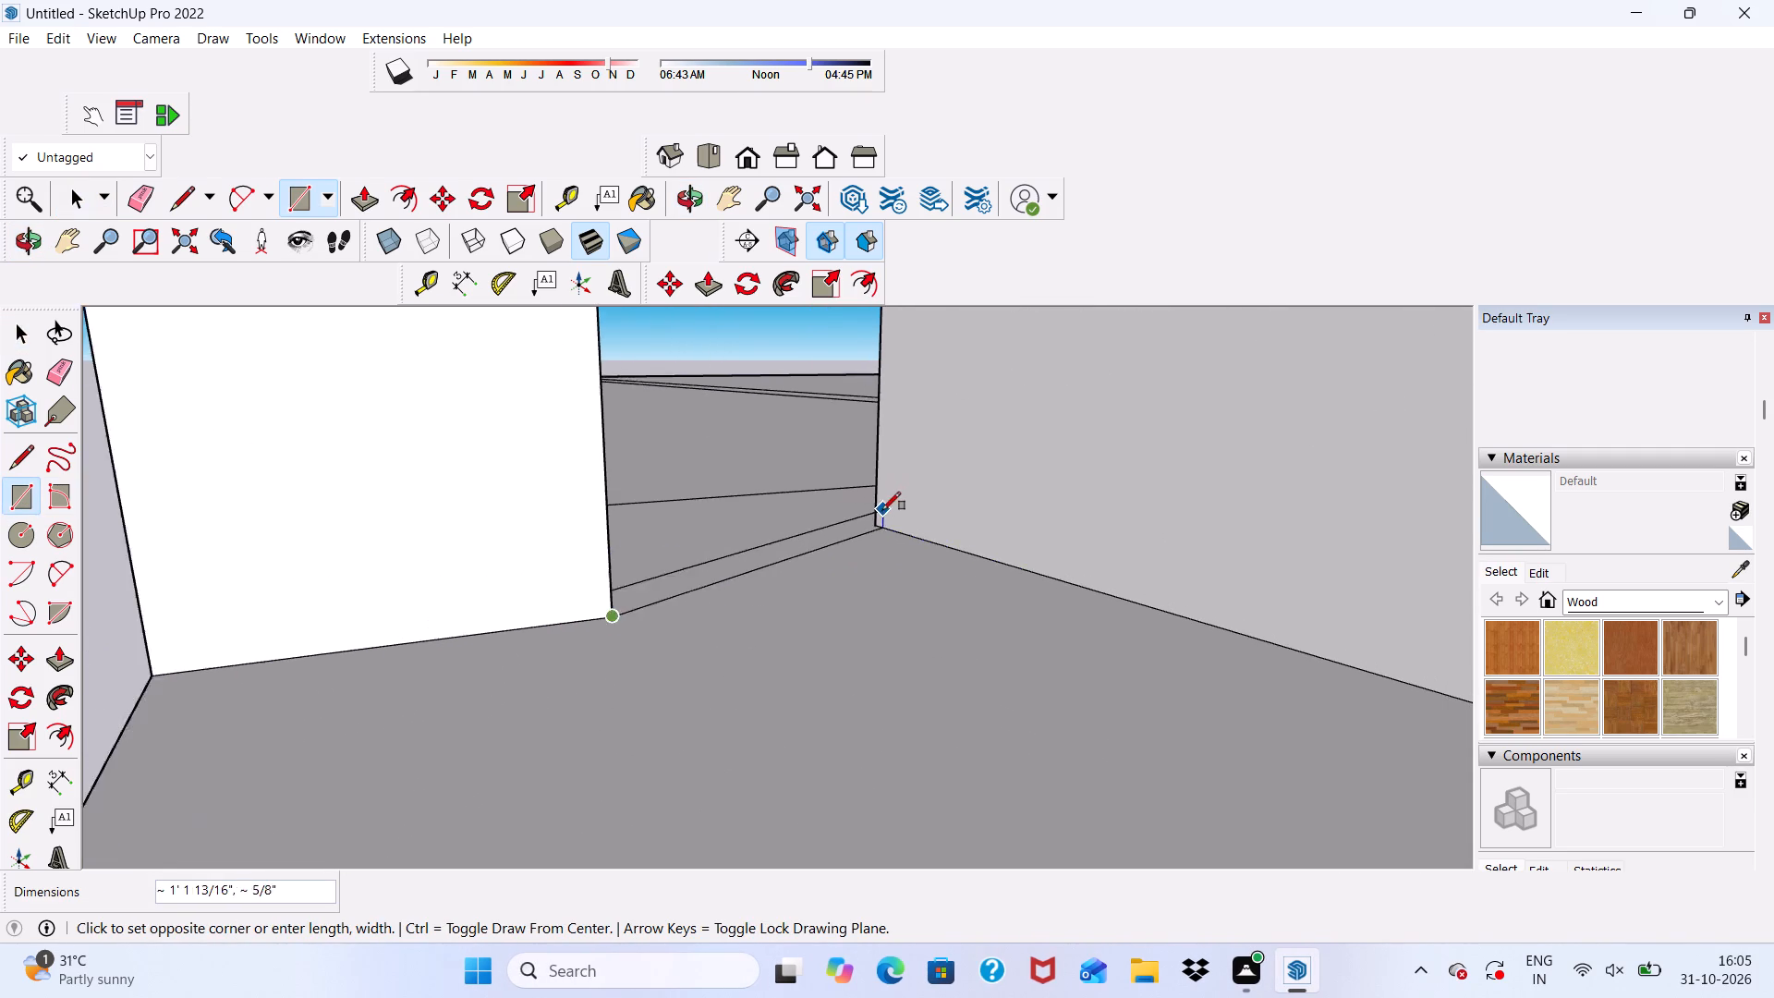
{"action": "scroll", "coordinate": [882, 510], "scroll_direction": "up", "scroll_amount": 2}
{"action": "left_click", "coordinate": [869, 523]}
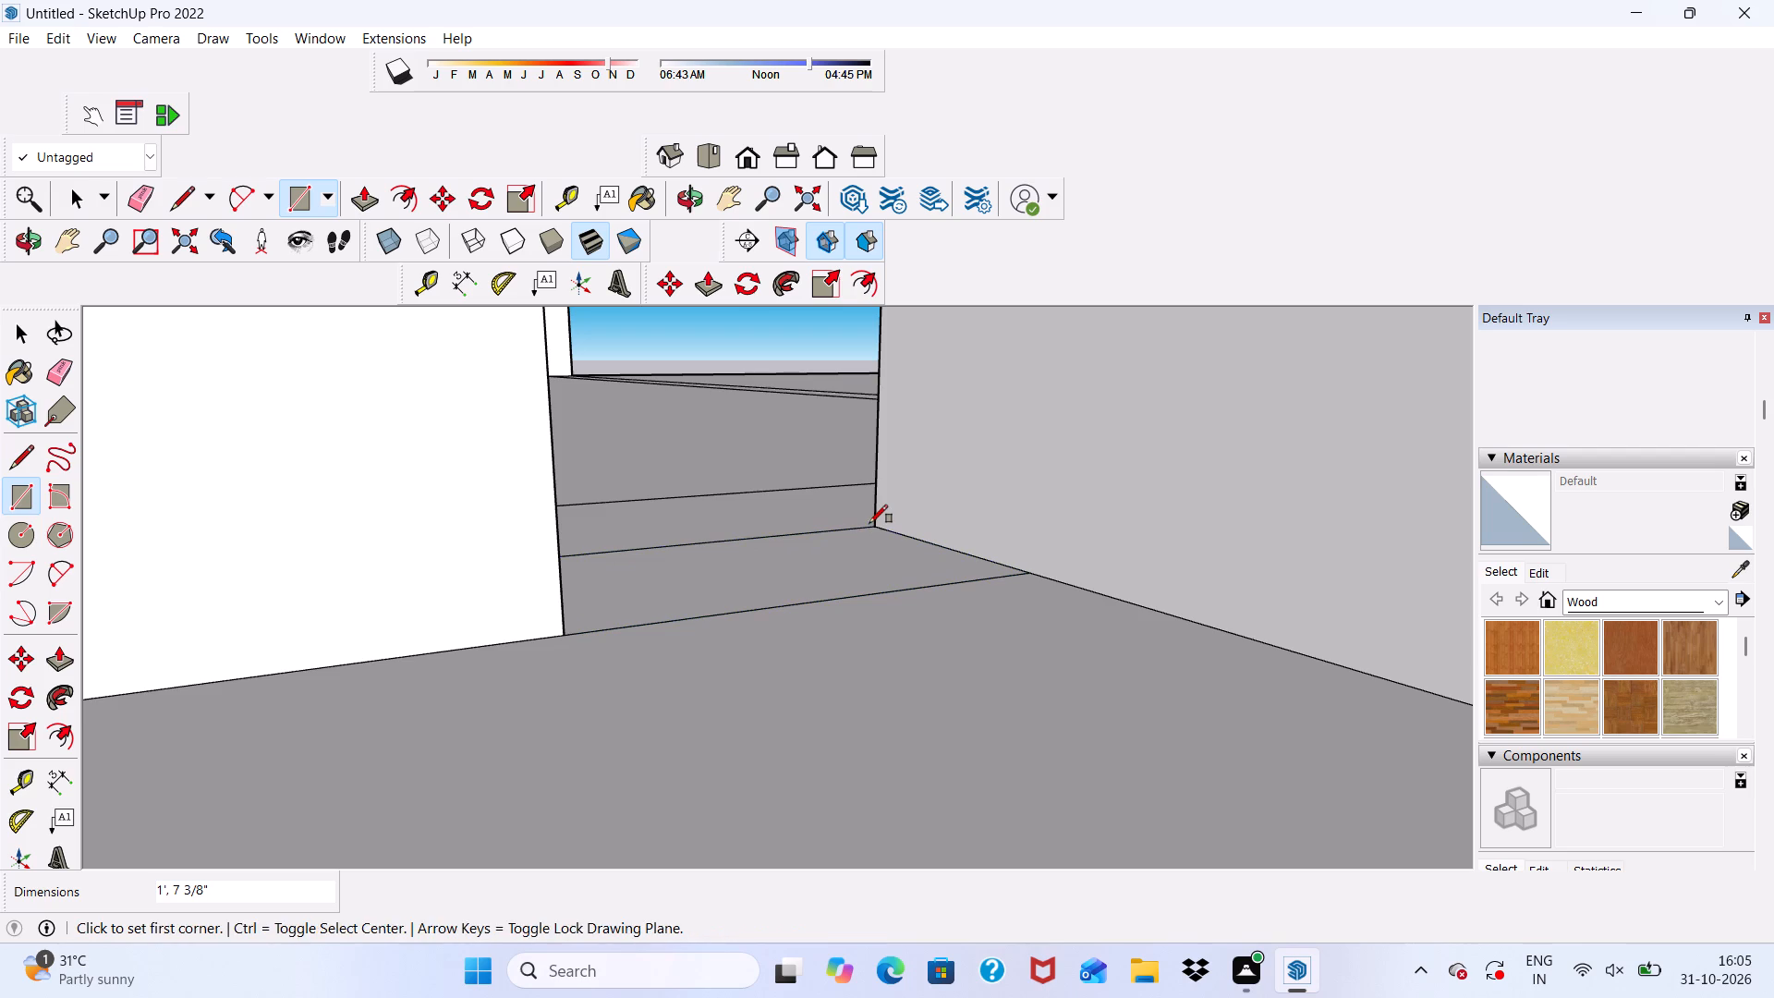
Push/Pull the small ledge rectangle up about 2' to the underside of the disc strip, filling the gap beside the parapet.
{"action": "key", "text": "space"}
{"action": "left_click", "coordinate": [691, 563]}
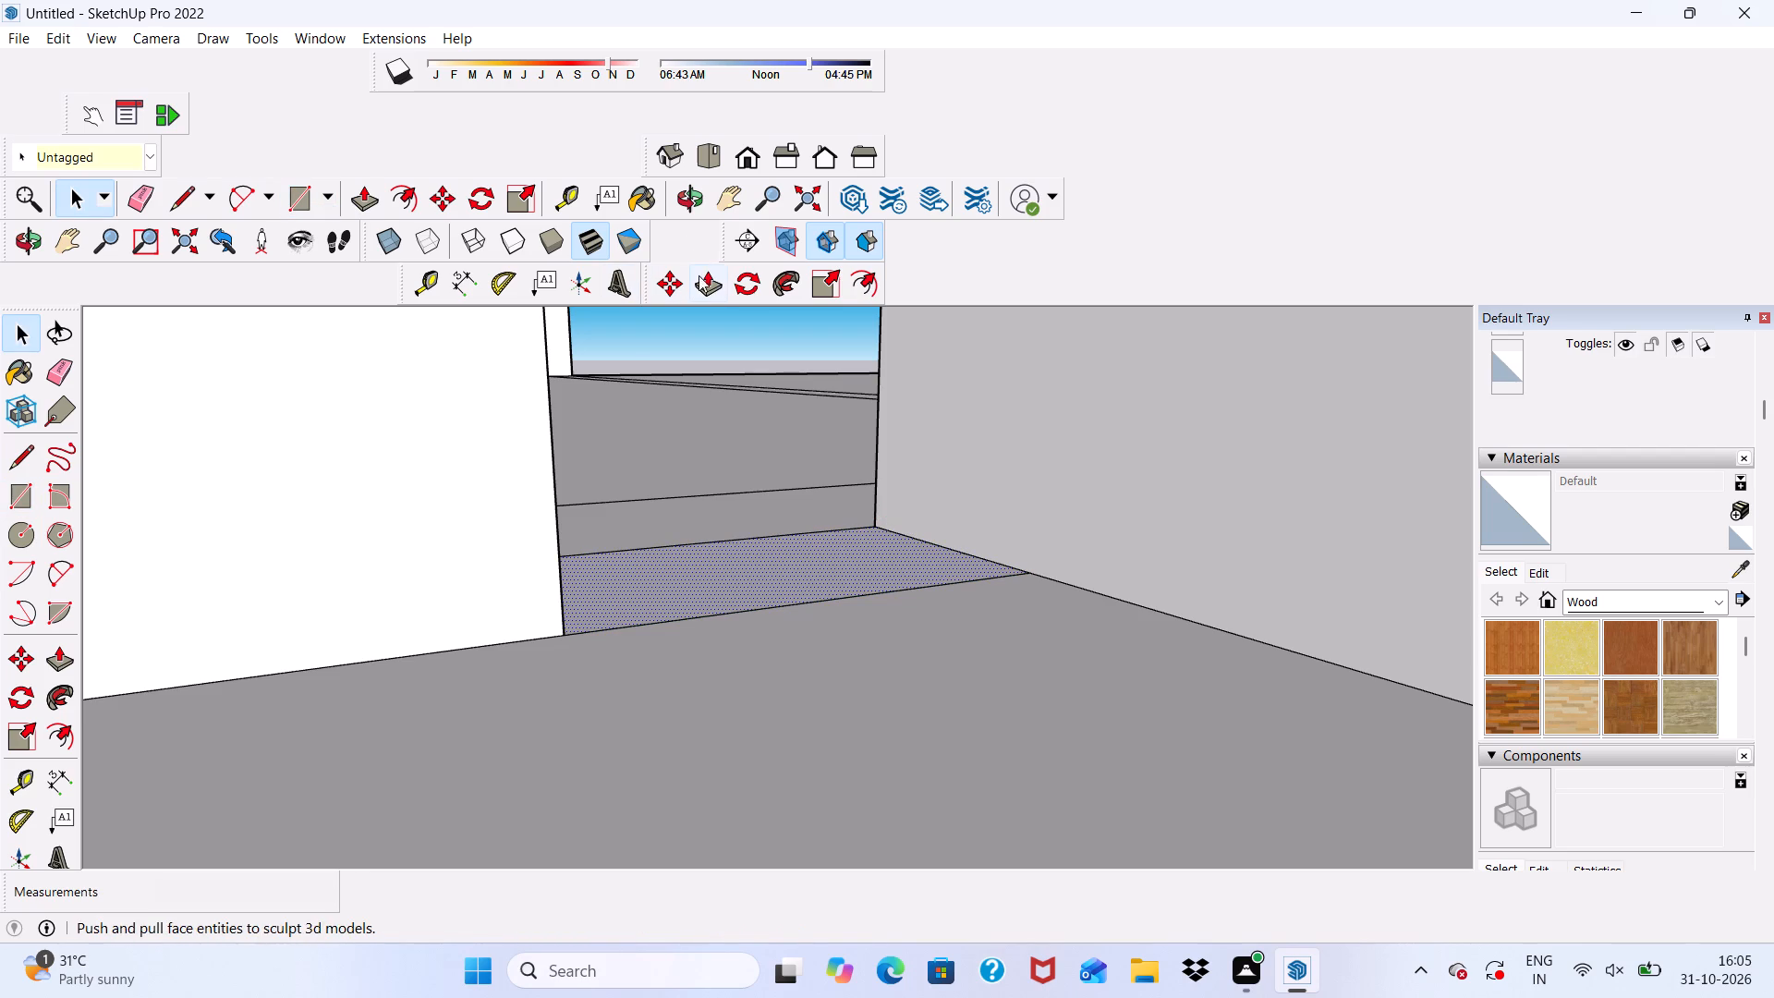
{"action": "left_click", "coordinate": [710, 275]}
{"action": "left_click", "coordinate": [691, 577]}
{"action": "scroll", "coordinate": [692, 449], "scroll_direction": "down", "scroll_amount": 9}
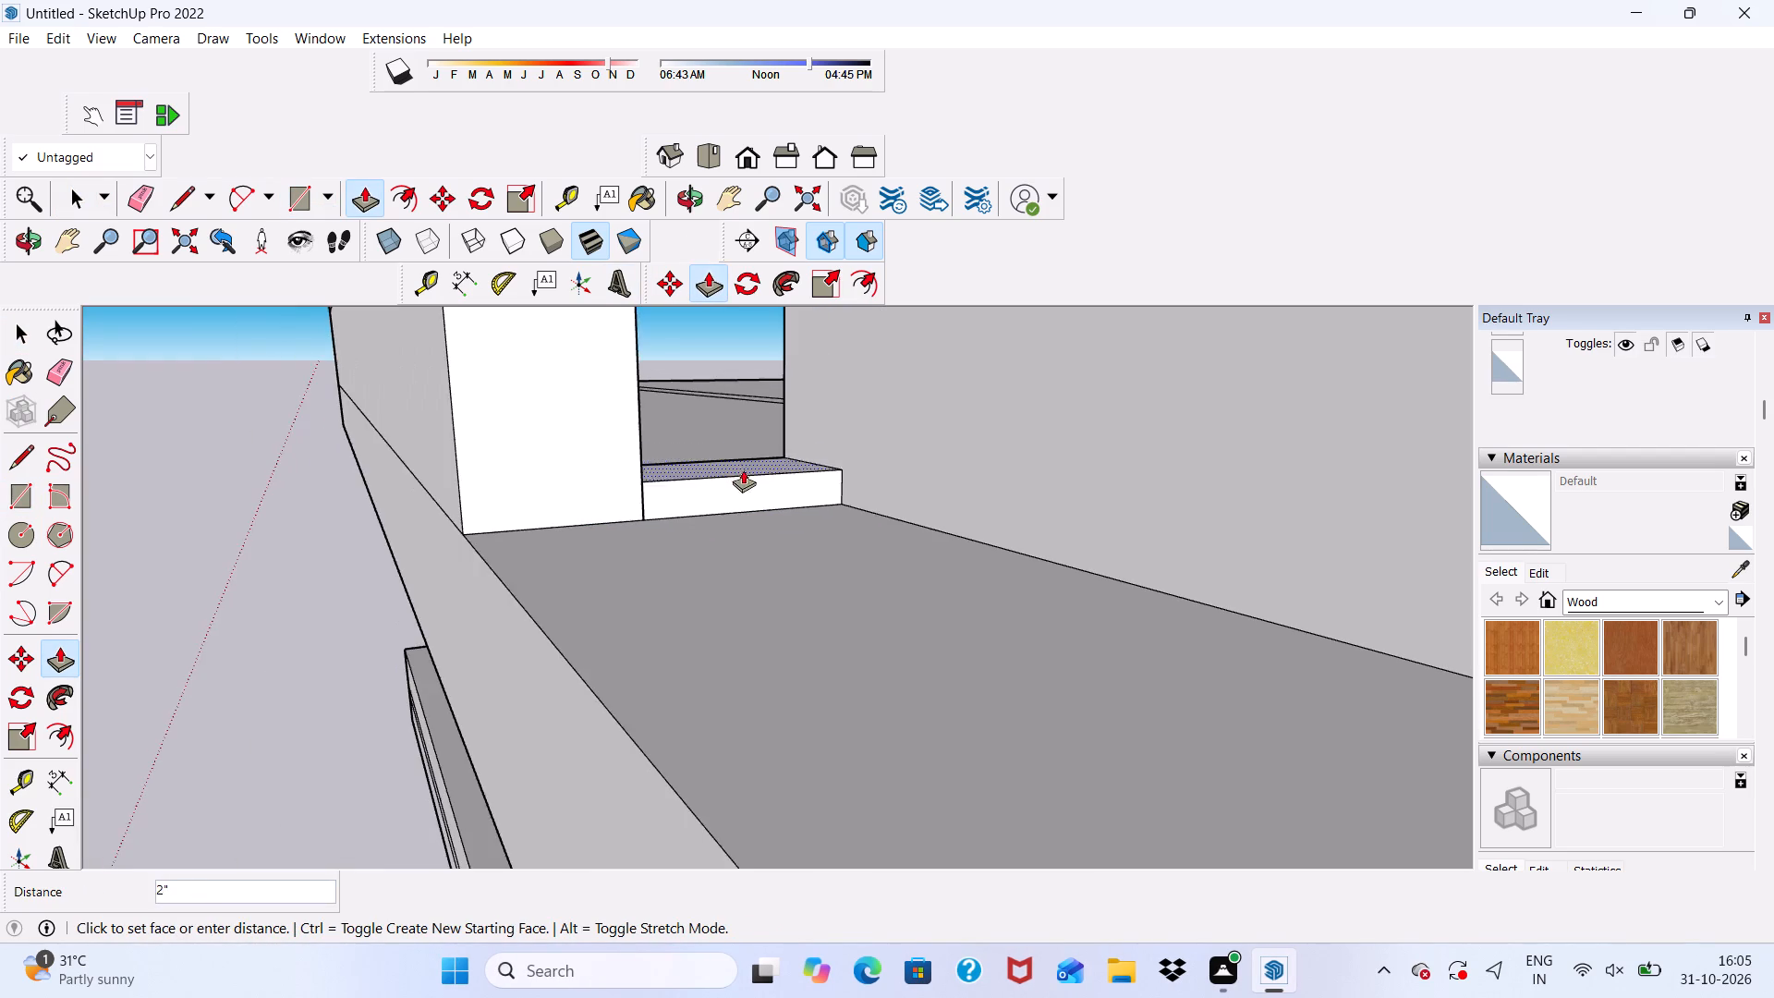
{"action": "scroll", "coordinate": [743, 469], "scroll_direction": "down", "scroll_amount": 17}
{"action": "scroll", "coordinate": [728, 349], "scroll_direction": "up", "scroll_amount": 4}
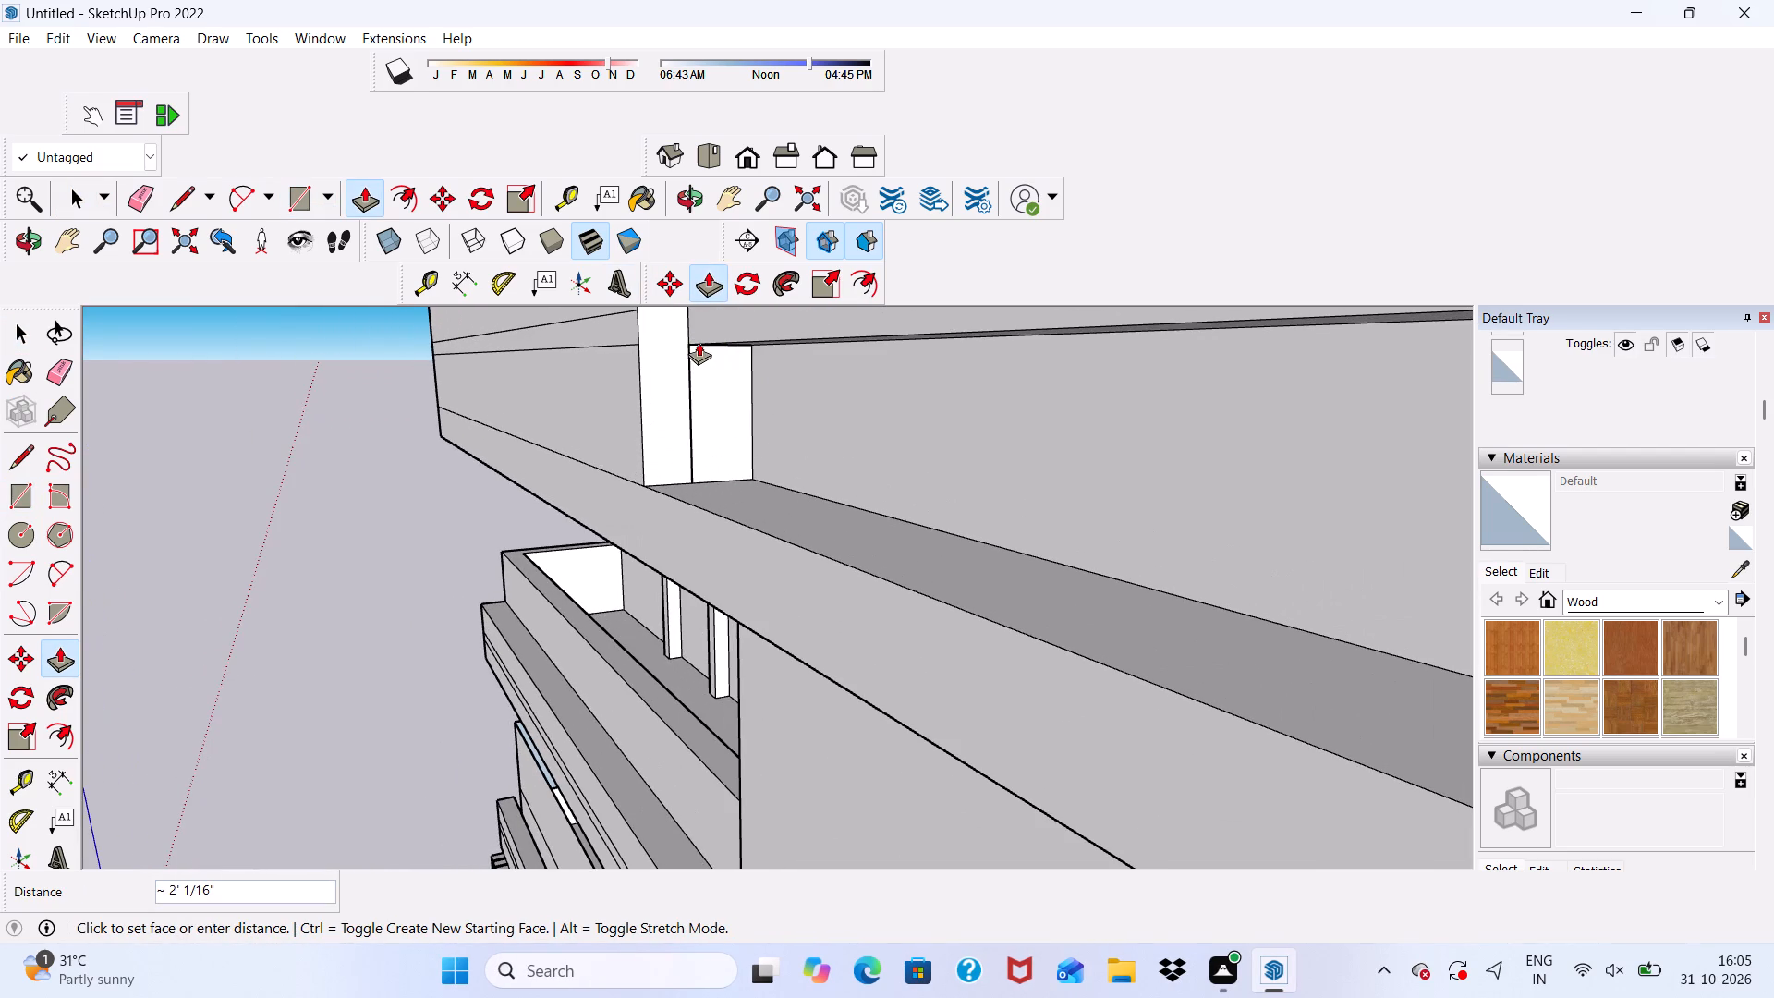
{"action": "left_click", "coordinate": [699, 342]}
{"action": "scroll", "coordinate": [693, 347], "scroll_direction": "down", "scroll_amount": 4}
{"action": "middle_click_drag", "start_coordinate": [676, 412], "coordinate": [885, 444]}
{"action": "key", "text": "space"}
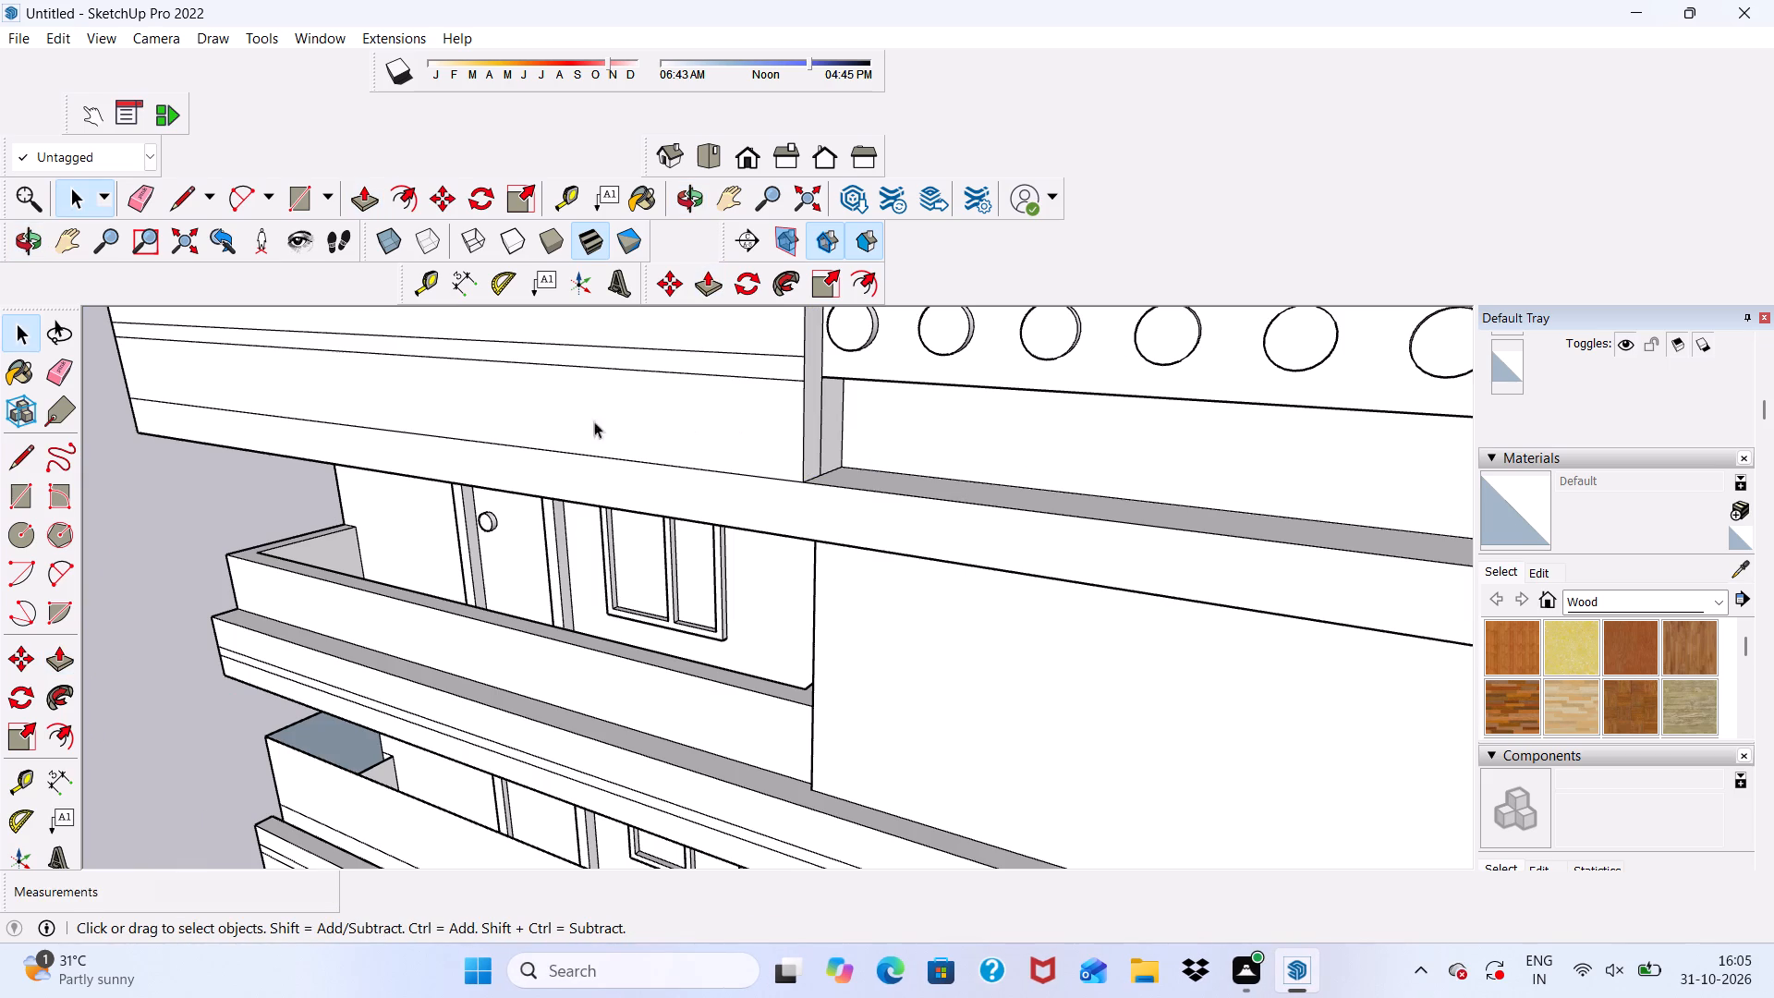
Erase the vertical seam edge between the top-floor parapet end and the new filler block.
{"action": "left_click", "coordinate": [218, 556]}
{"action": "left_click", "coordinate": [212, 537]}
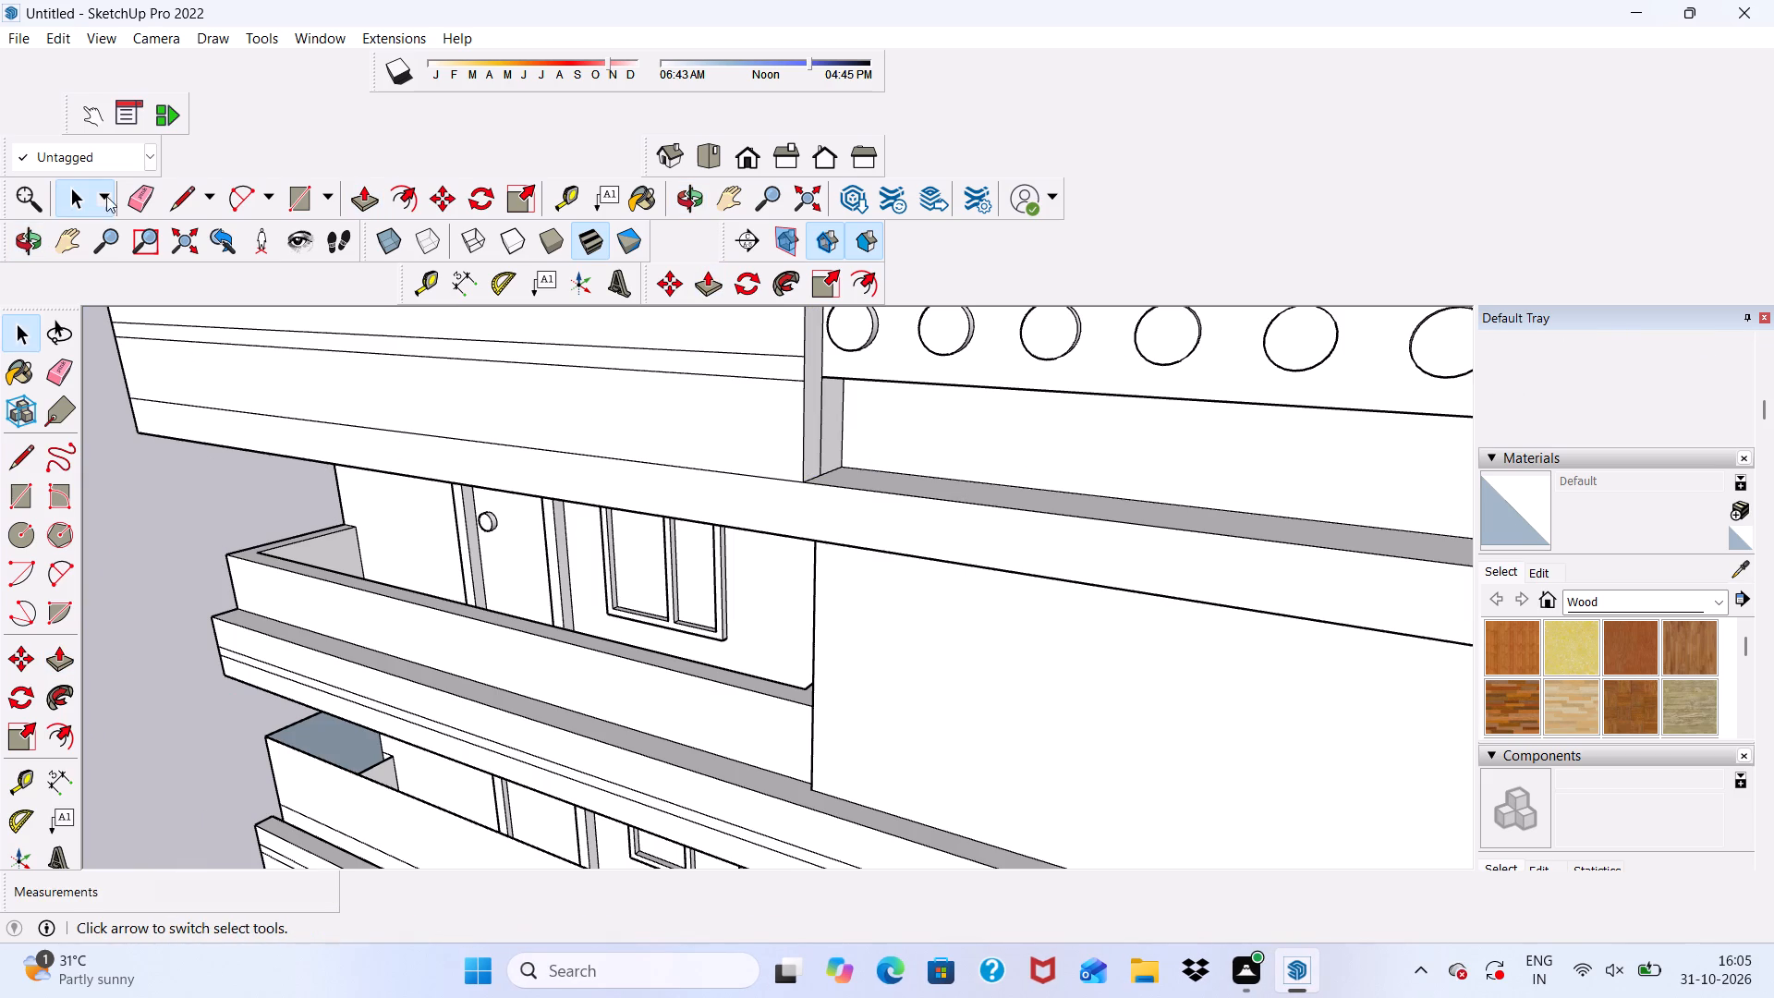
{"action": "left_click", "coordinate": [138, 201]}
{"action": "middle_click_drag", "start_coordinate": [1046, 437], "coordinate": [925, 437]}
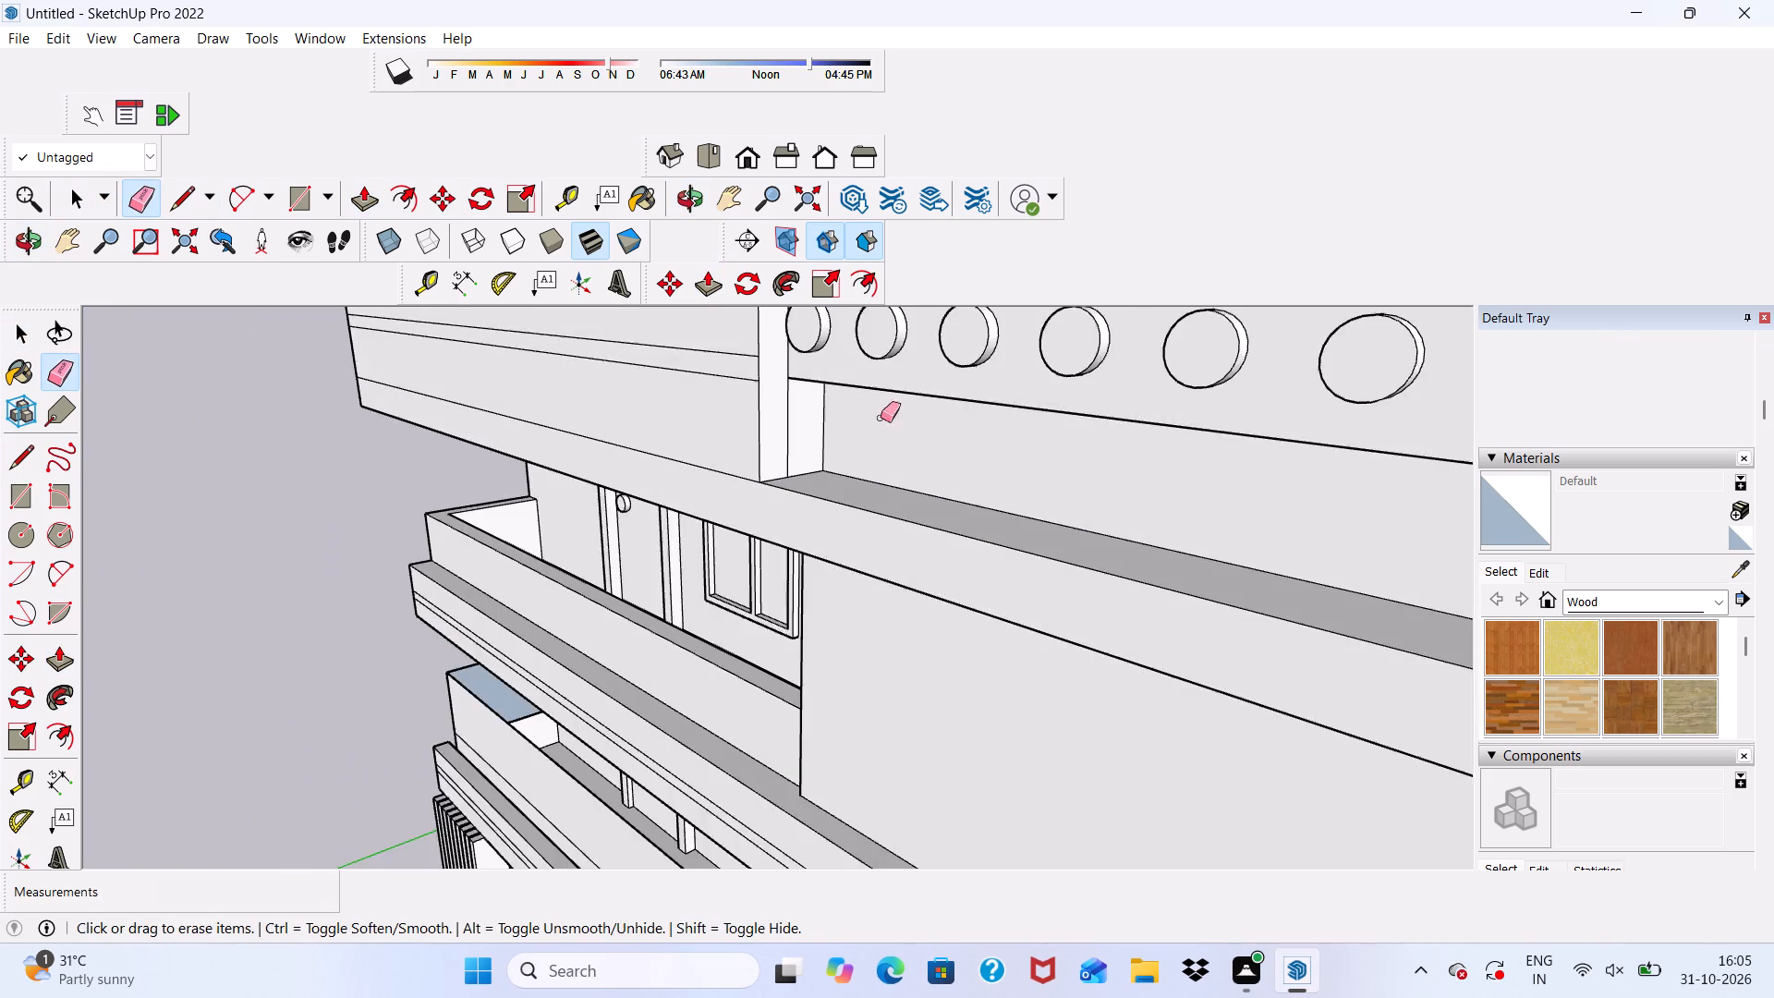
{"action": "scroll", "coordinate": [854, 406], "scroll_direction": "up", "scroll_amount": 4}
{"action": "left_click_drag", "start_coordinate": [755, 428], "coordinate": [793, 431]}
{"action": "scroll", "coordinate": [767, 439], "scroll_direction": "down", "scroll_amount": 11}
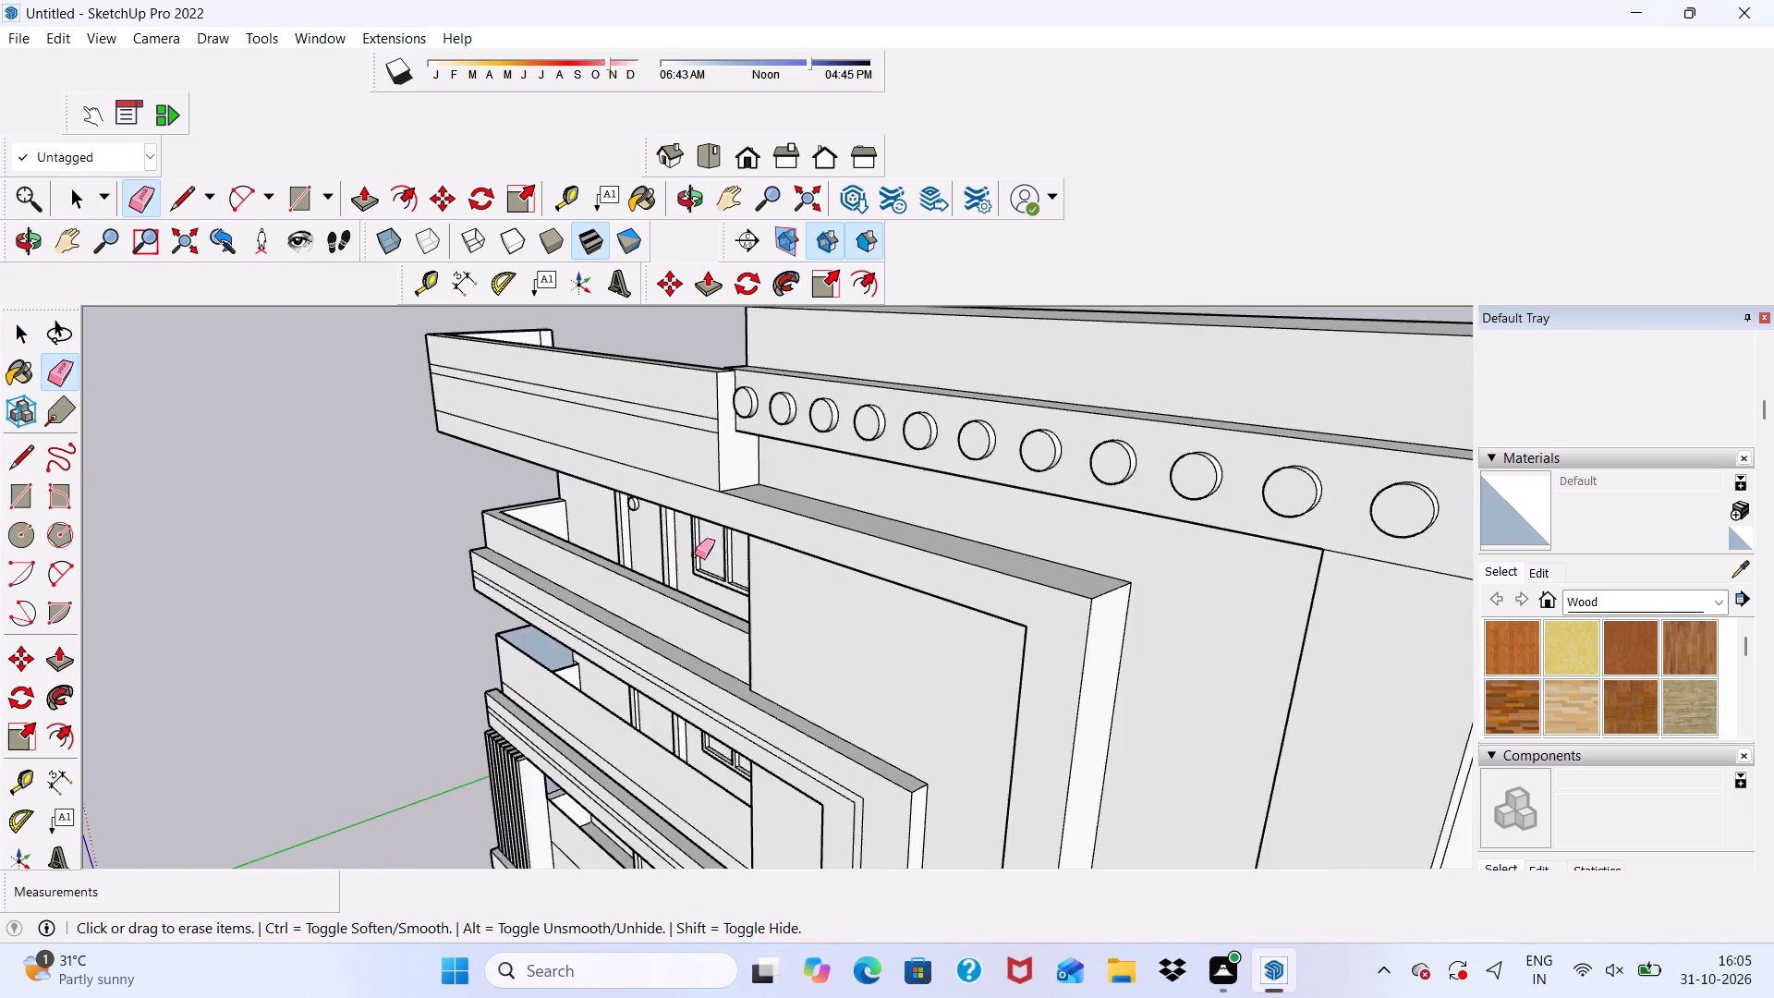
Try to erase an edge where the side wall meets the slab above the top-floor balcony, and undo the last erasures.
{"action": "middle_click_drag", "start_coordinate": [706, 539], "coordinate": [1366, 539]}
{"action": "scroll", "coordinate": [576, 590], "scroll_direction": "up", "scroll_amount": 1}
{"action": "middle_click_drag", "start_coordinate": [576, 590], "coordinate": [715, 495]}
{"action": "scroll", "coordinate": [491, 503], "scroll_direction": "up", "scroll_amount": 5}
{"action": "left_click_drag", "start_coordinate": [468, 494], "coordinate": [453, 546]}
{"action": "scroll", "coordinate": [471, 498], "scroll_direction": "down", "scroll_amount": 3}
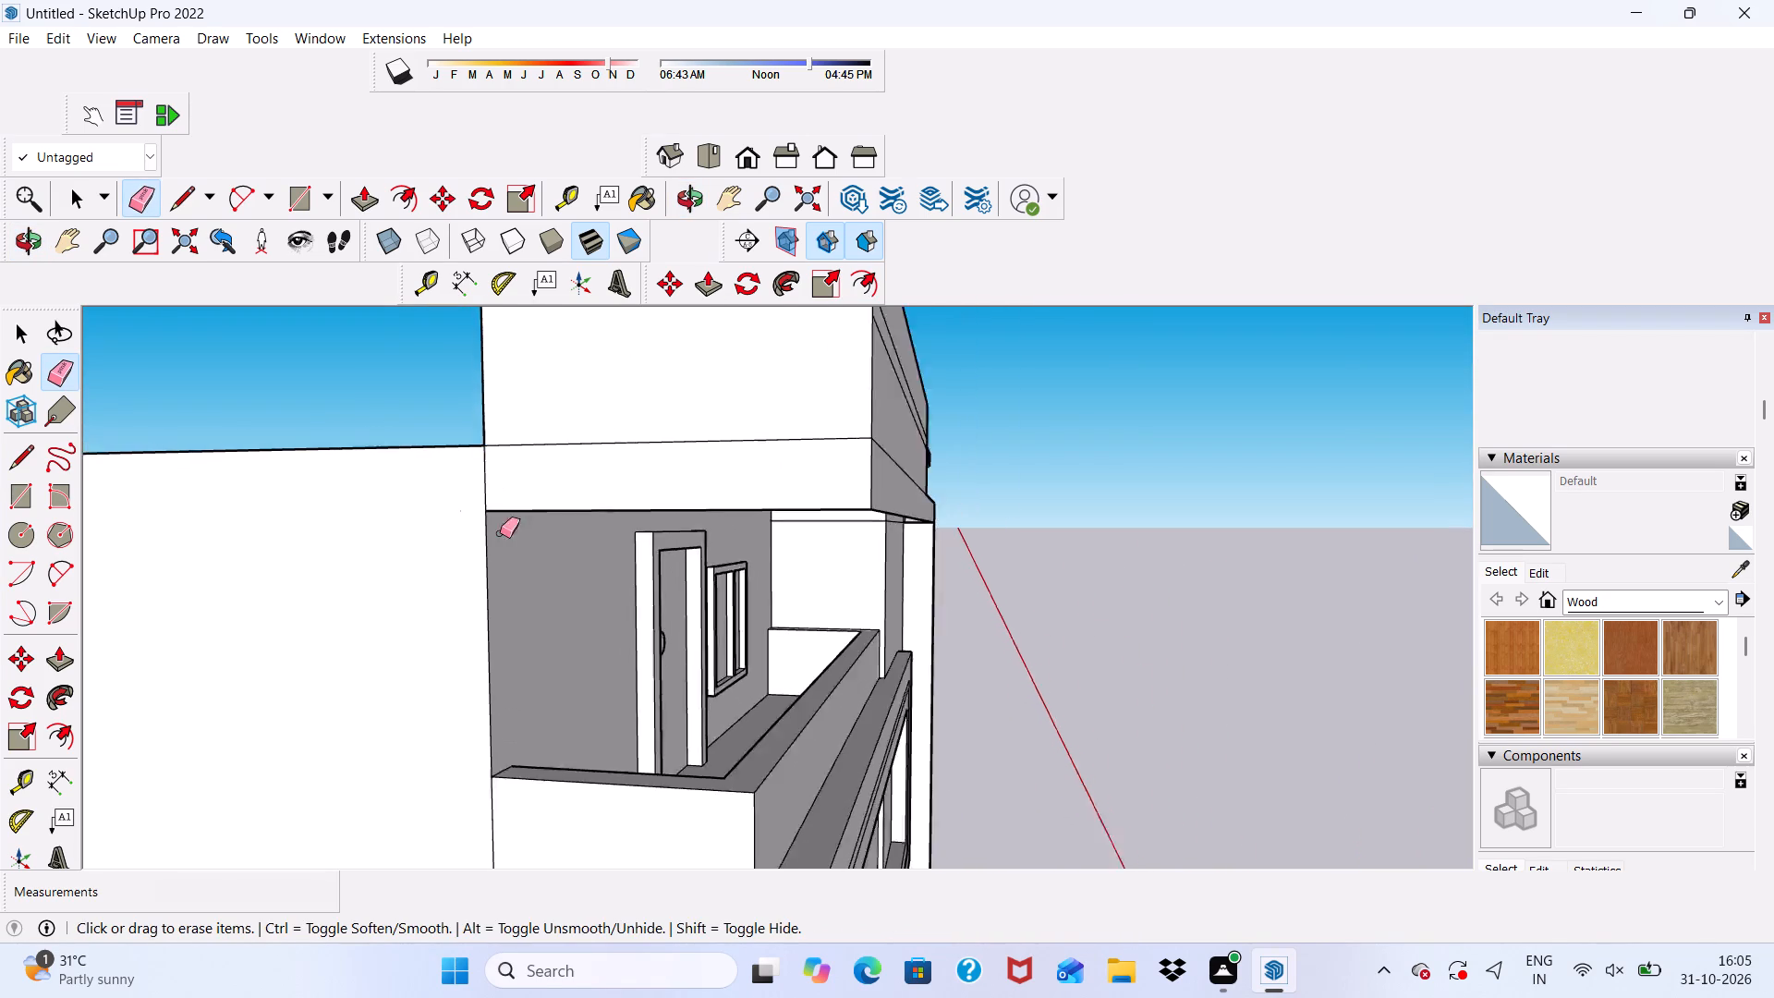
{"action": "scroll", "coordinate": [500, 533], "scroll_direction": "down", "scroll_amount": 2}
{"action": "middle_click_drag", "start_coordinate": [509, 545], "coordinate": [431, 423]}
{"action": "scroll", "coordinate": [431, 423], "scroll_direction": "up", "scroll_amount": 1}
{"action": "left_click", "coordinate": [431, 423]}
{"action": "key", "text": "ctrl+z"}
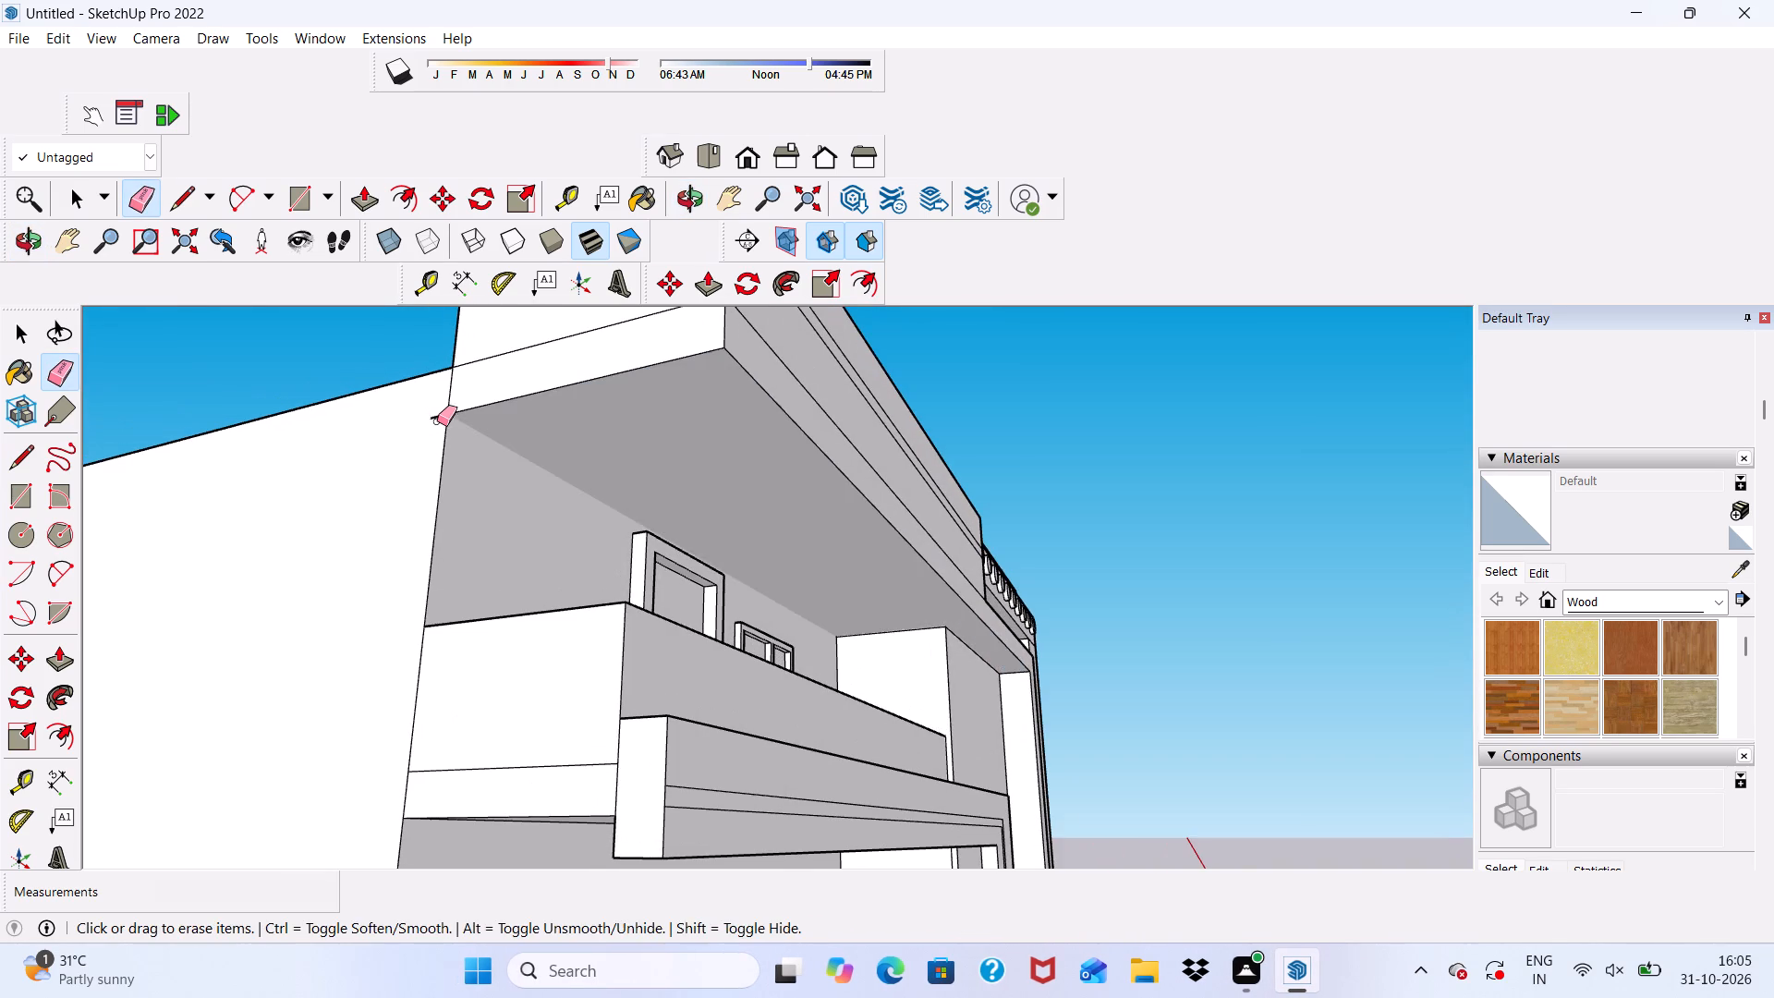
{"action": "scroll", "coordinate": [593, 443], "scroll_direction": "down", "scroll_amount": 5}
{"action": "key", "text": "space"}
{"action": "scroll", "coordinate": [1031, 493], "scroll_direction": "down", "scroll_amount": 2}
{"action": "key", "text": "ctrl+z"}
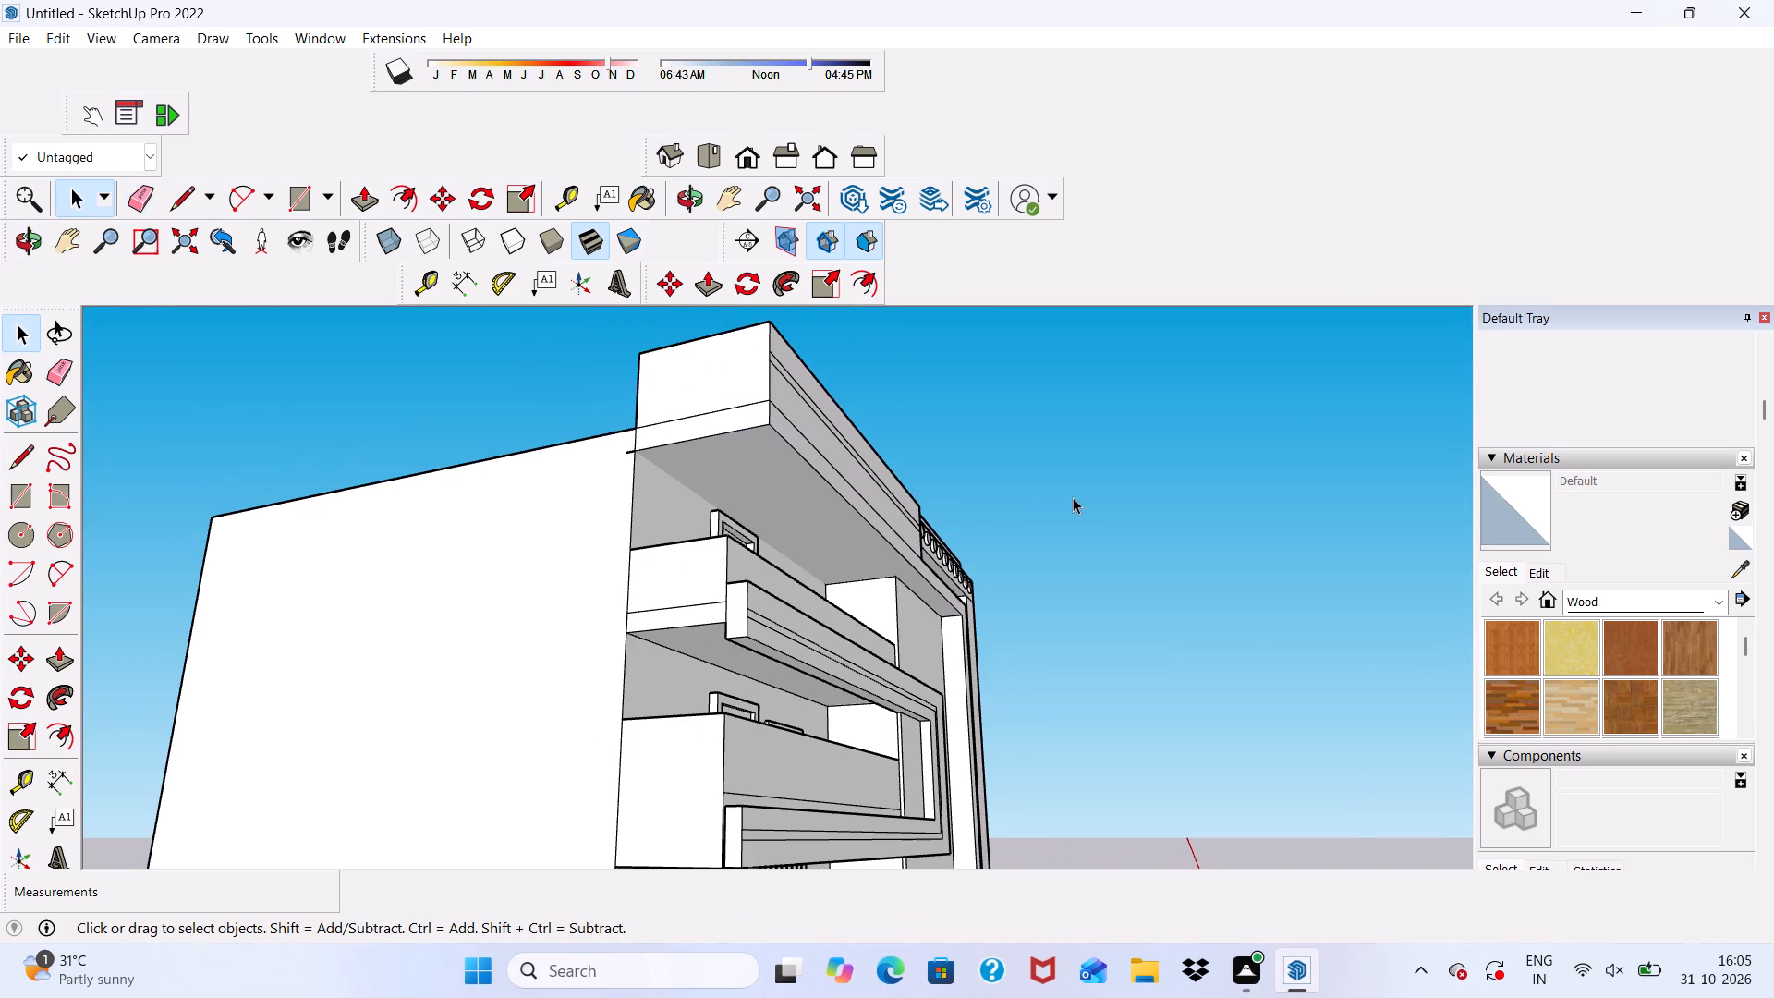
Erase the vertical seam edge between the parapet end and the filler block under the disc strip.
{"action": "middle_click_drag", "start_coordinate": [1022, 487], "coordinate": [313, 682]}
{"action": "scroll", "coordinate": [859, 536], "scroll_direction": "up", "scroll_amount": 2}
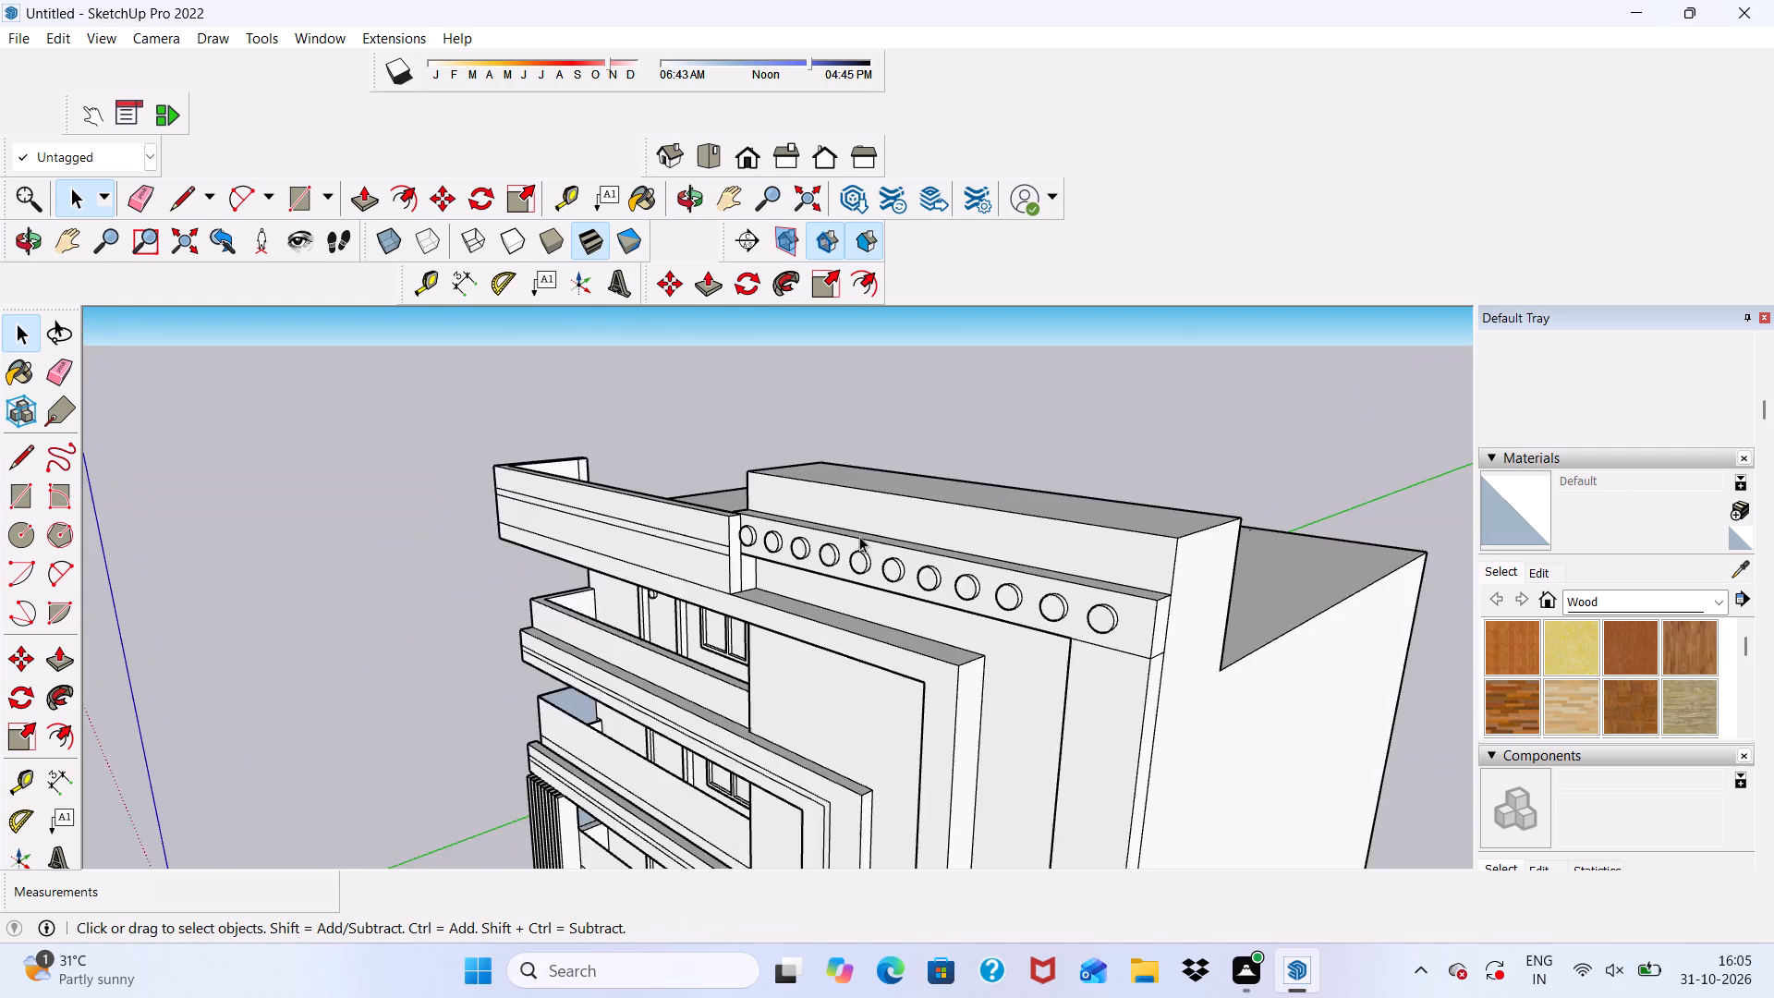
{"action": "scroll", "coordinate": [859, 536], "scroll_direction": "up", "scroll_amount": 7}
{"action": "scroll", "coordinate": [775, 508], "scroll_direction": "down", "scroll_amount": 1}
{"action": "middle_click_drag", "start_coordinate": [772, 526], "coordinate": [746, 367]}
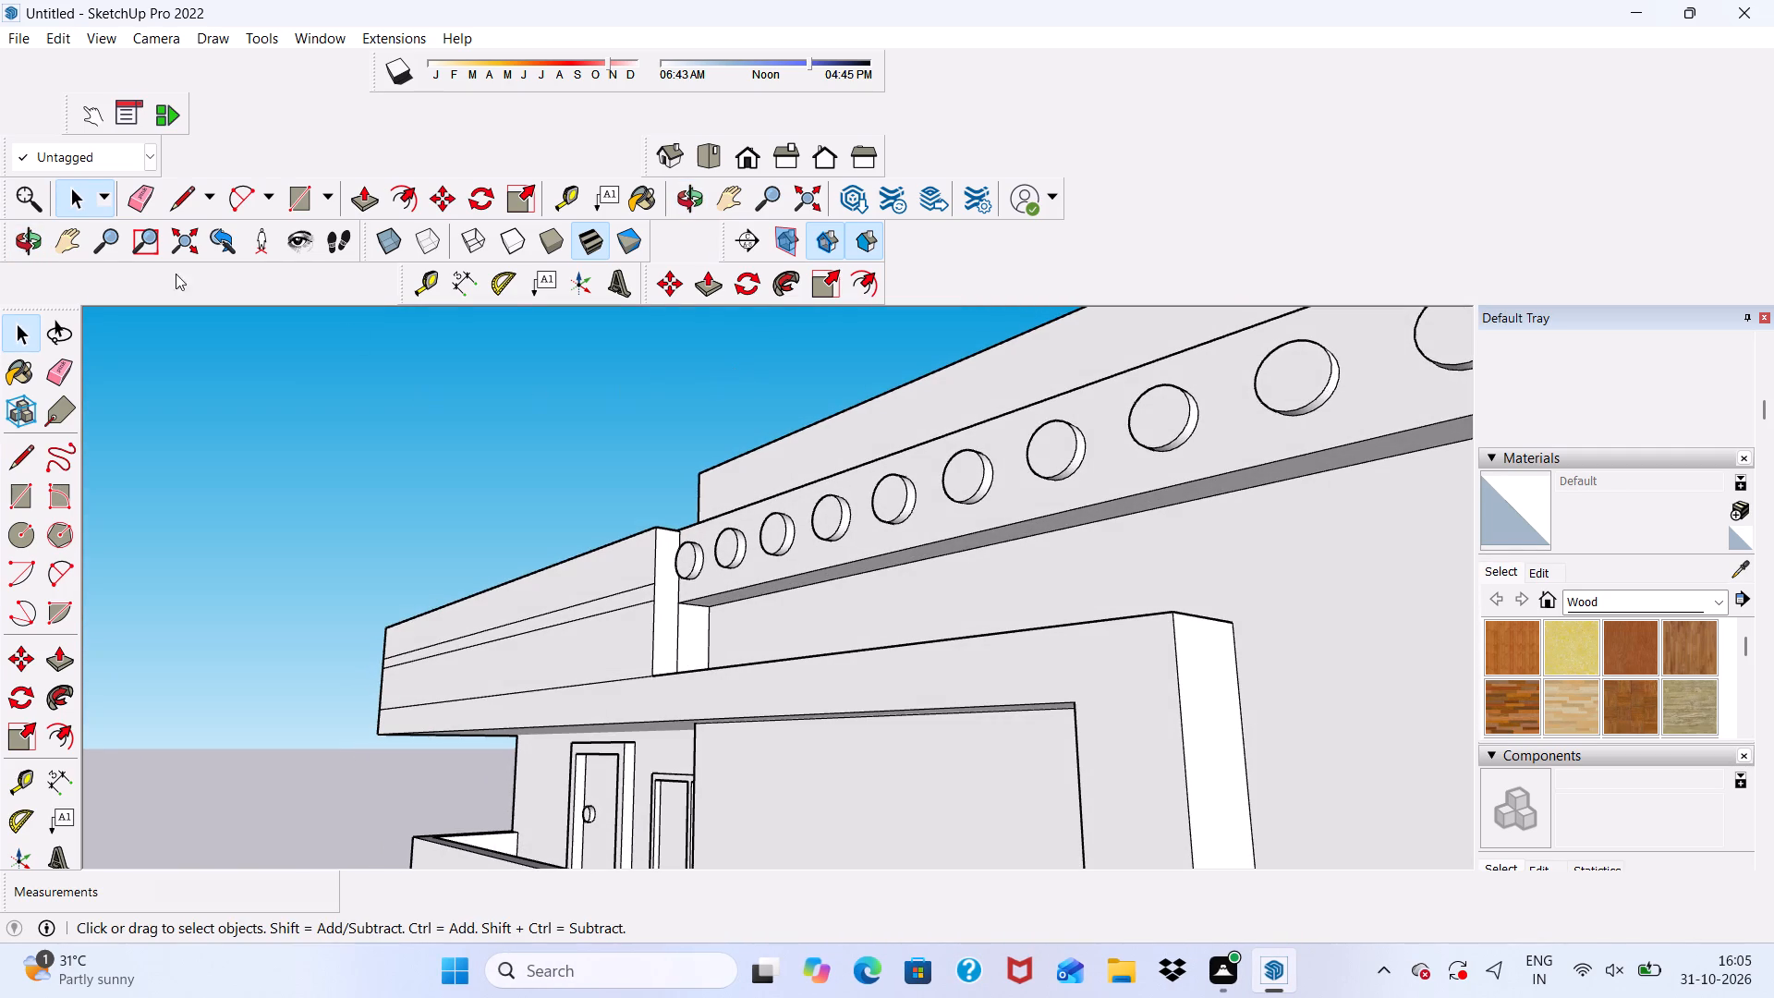
{"action": "left_click", "coordinate": [140, 182]}
{"action": "scroll", "coordinate": [748, 698], "scroll_direction": "up", "scroll_amount": 3}
{"action": "left_click_drag", "start_coordinate": [657, 594], "coordinate": [662, 609]}
{"action": "scroll", "coordinate": [668, 554], "scroll_direction": "down", "scroll_amount": 5}
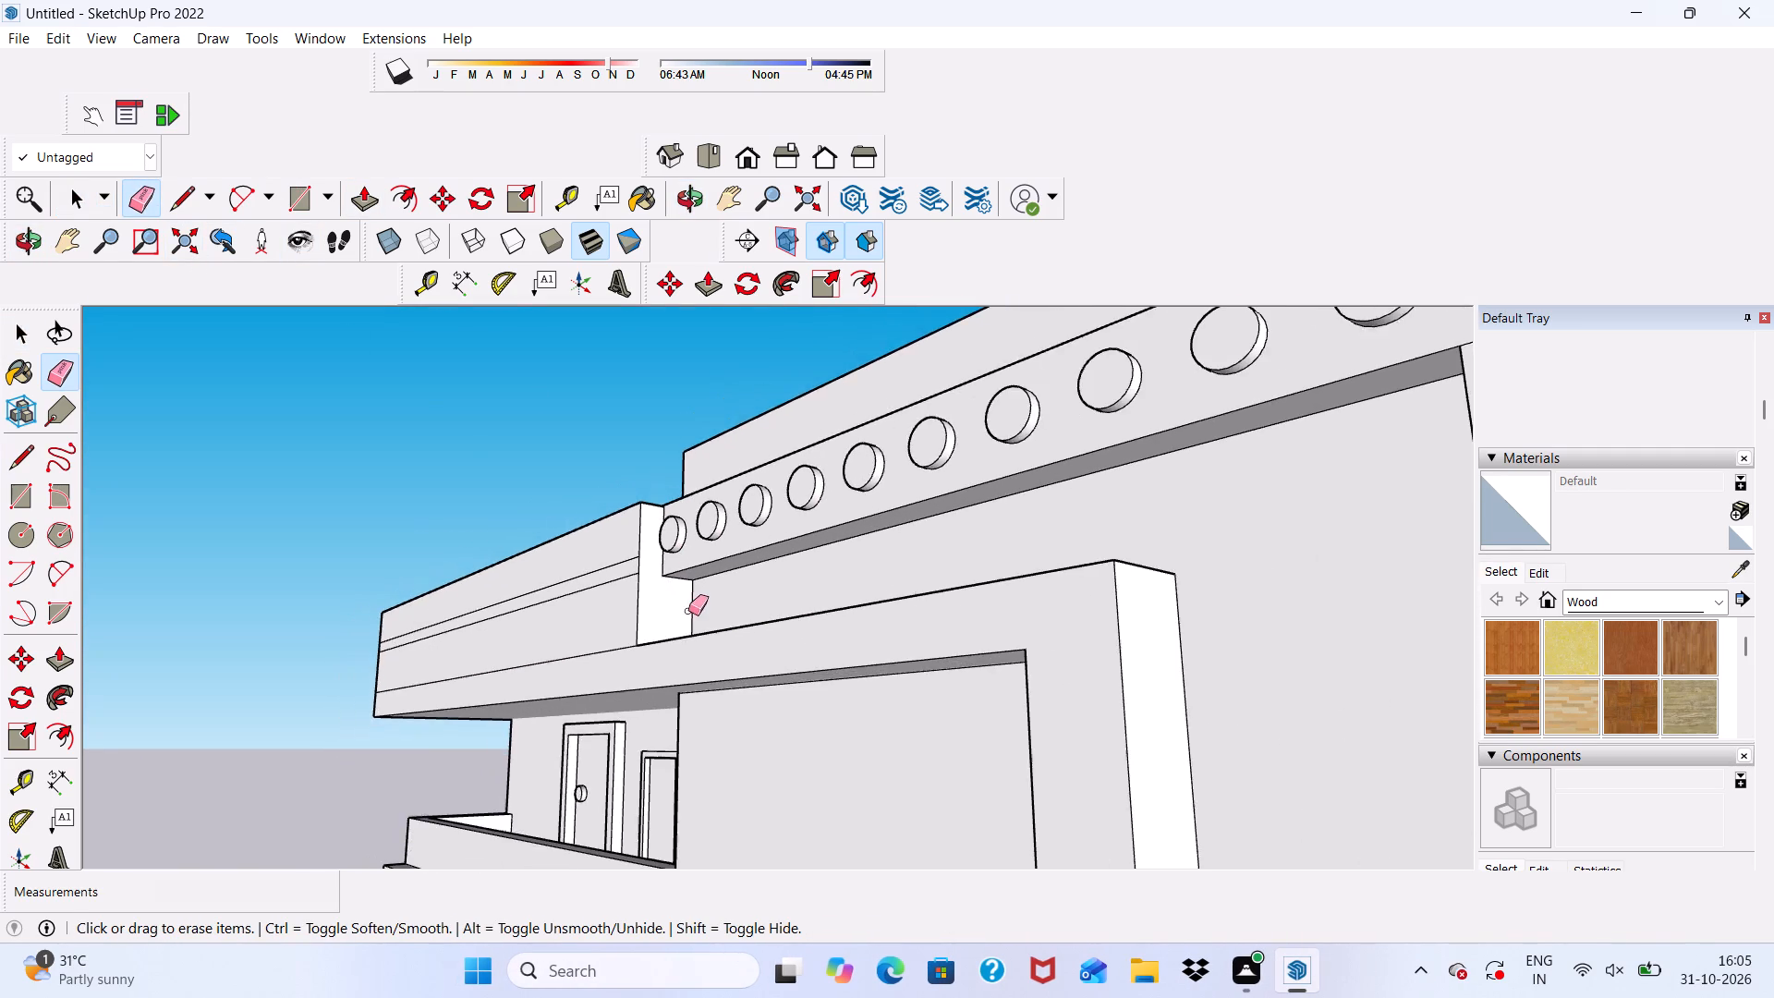
{"action": "middle_click_drag", "start_coordinate": [689, 612], "coordinate": [926, 714]}
{"action": "scroll", "coordinate": [835, 538], "scroll_direction": "down", "scroll_amount": 9}
{"action": "key", "text": "space"}
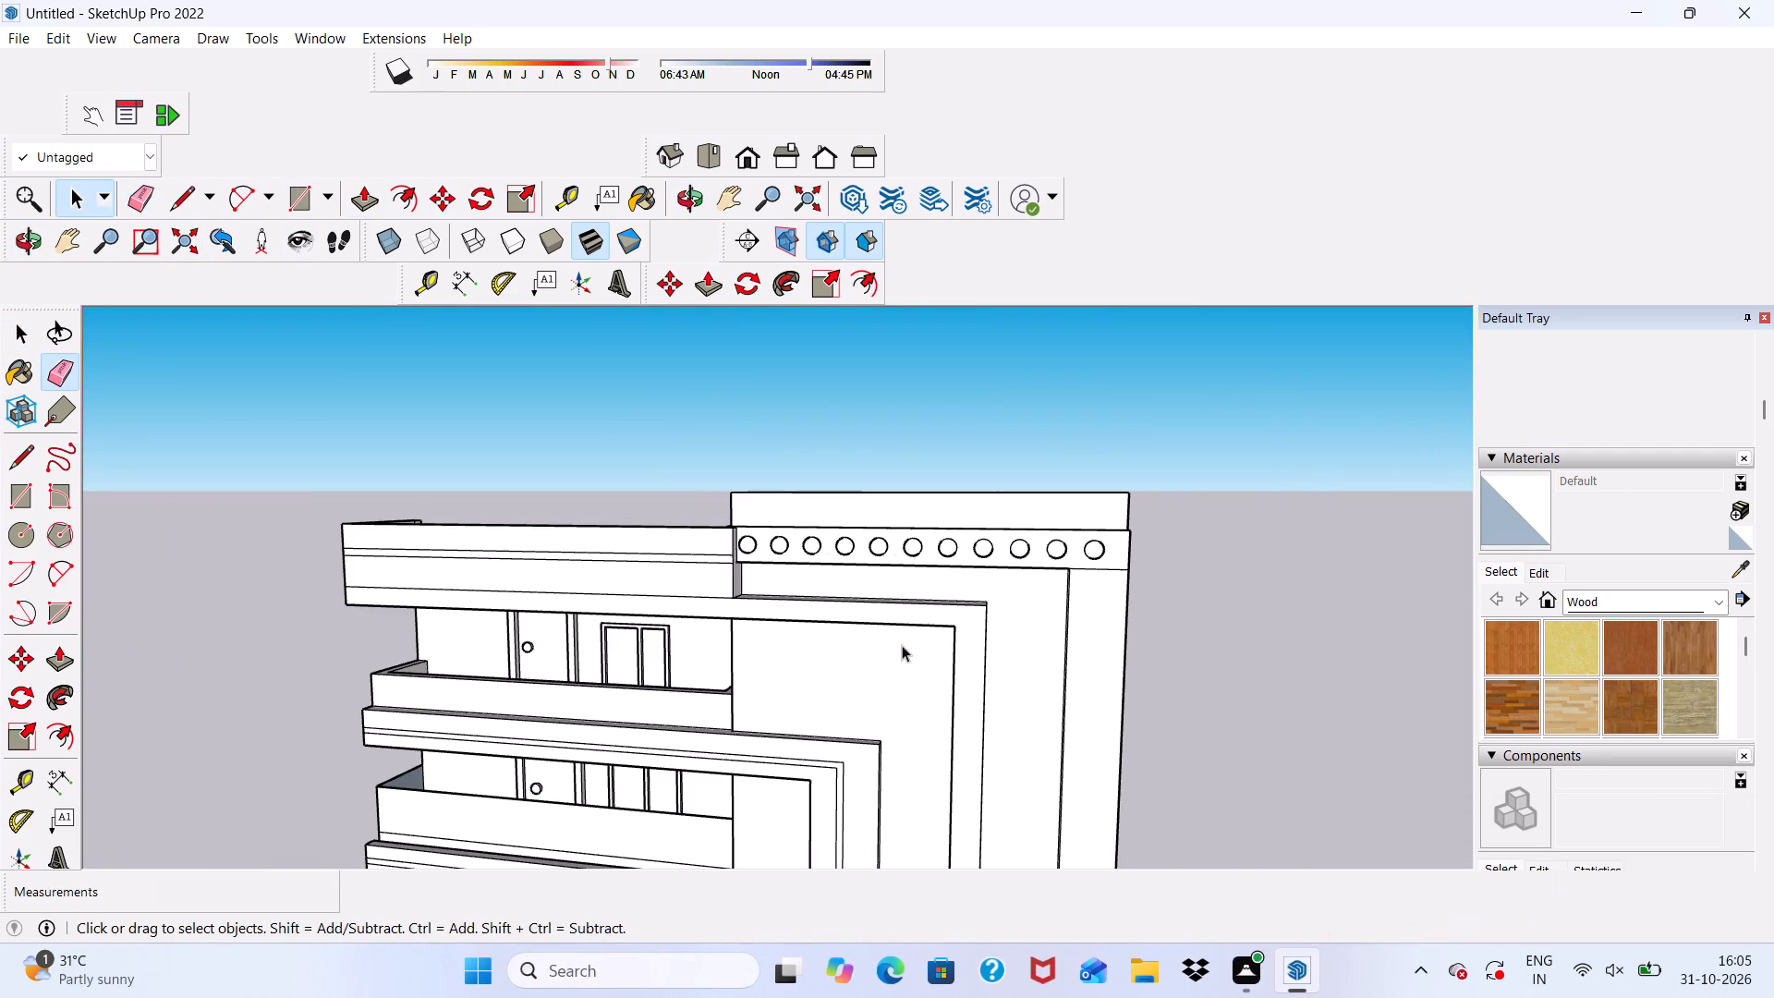
Review the whole building from the front, the roof side and below, checking the parapet's junction with the tower.
{"action": "scroll", "coordinate": [881, 538], "scroll_direction": "down", "scroll_amount": 4}
{"action": "middle_click_drag", "start_coordinate": [879, 538], "coordinate": [1086, 525]}
{"action": "middle_click_drag", "start_coordinate": [1087, 530], "coordinate": [1087, 563]}
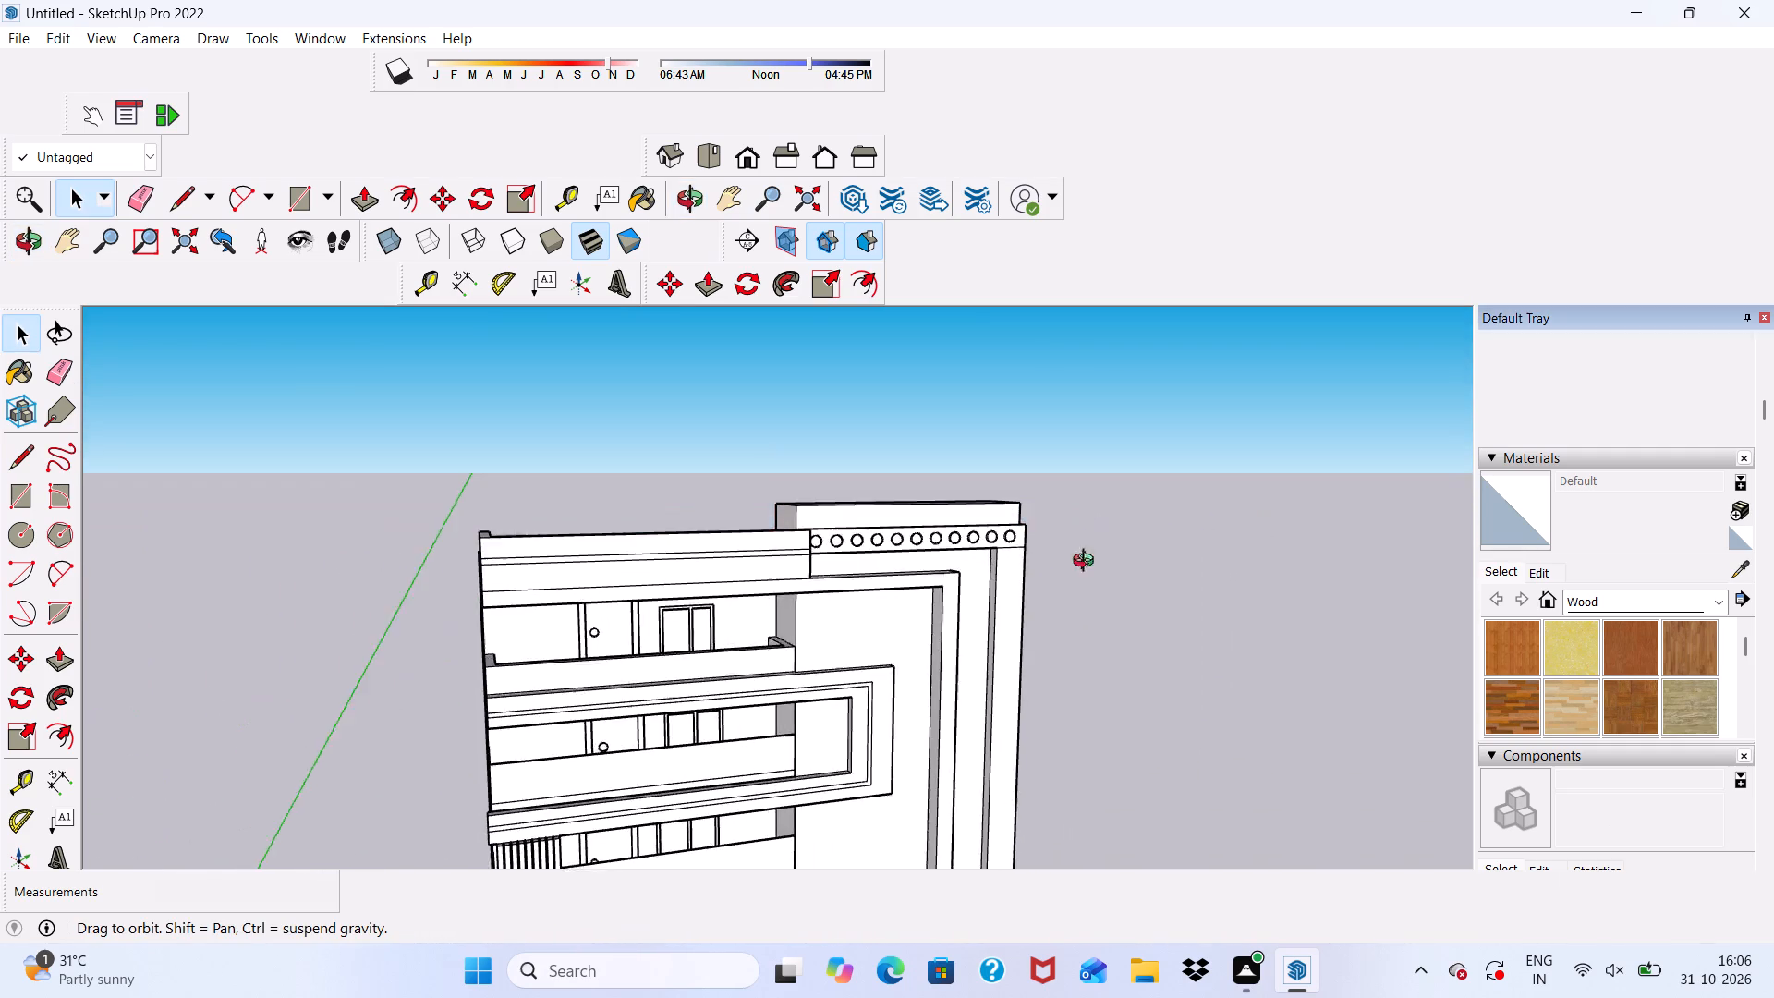
{"action": "middle_click_drag", "start_coordinate": [1087, 563], "coordinate": [307, 665]}
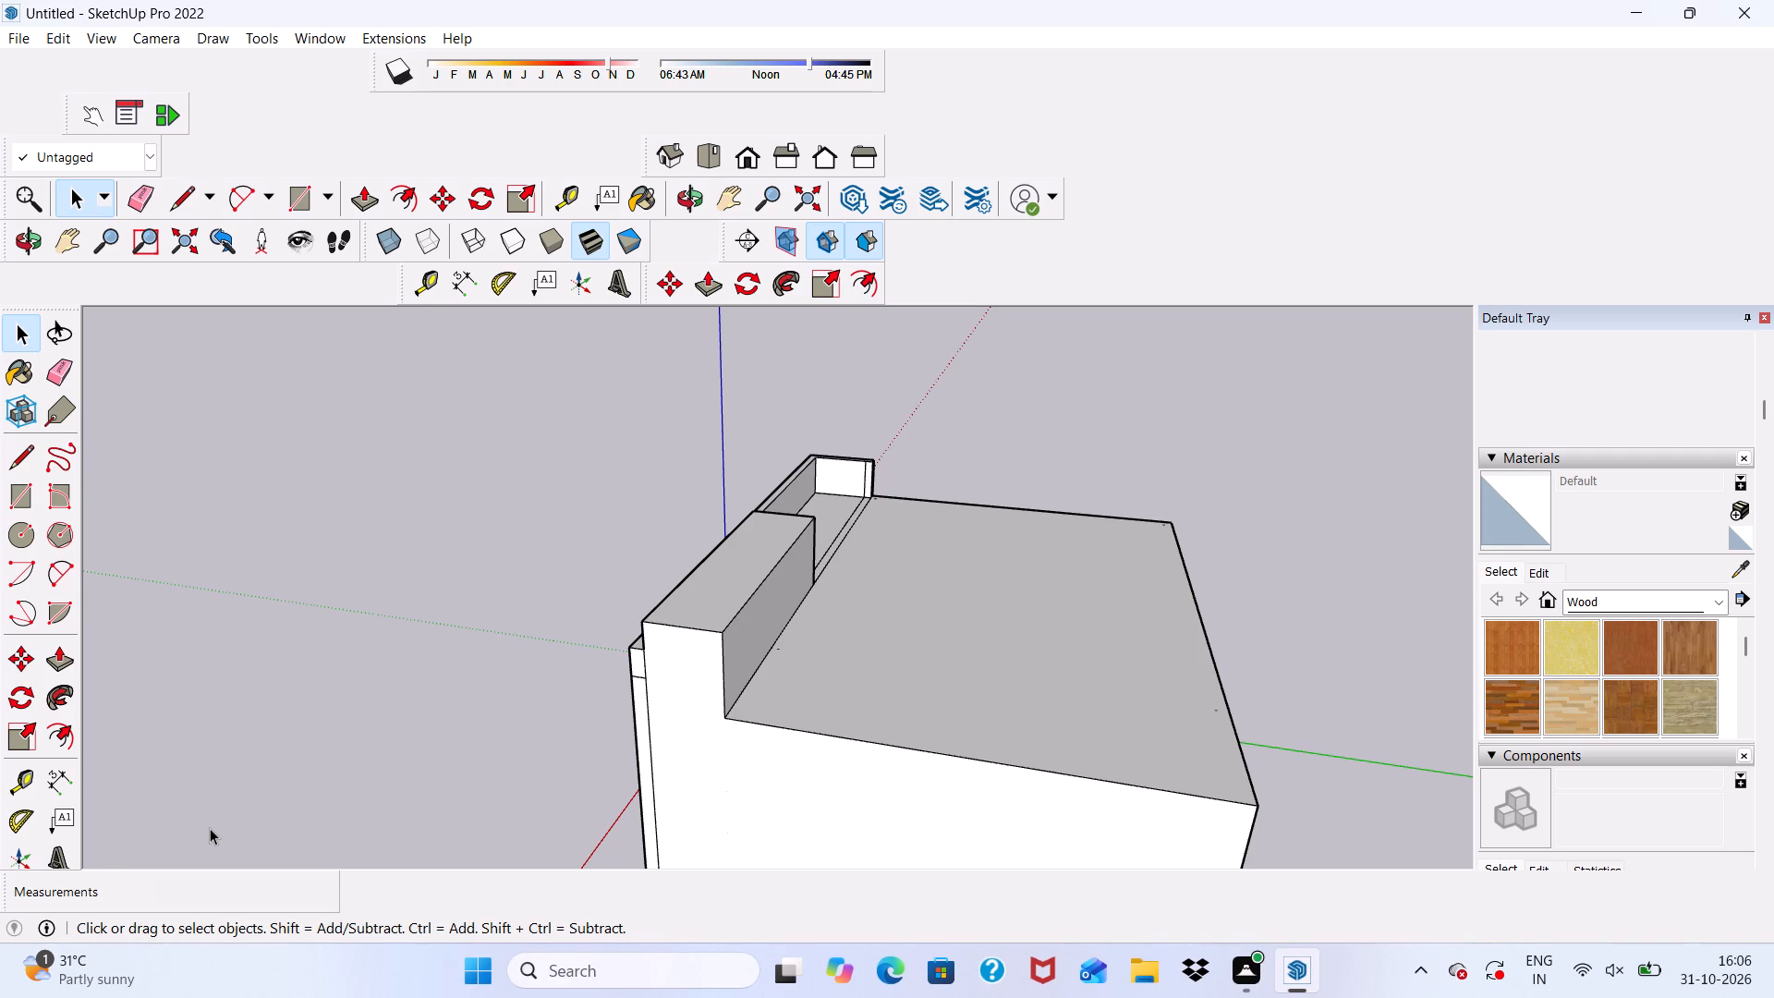
{"action": "scroll", "coordinate": [209, 829], "scroll_direction": "up", "scroll_amount": 1}
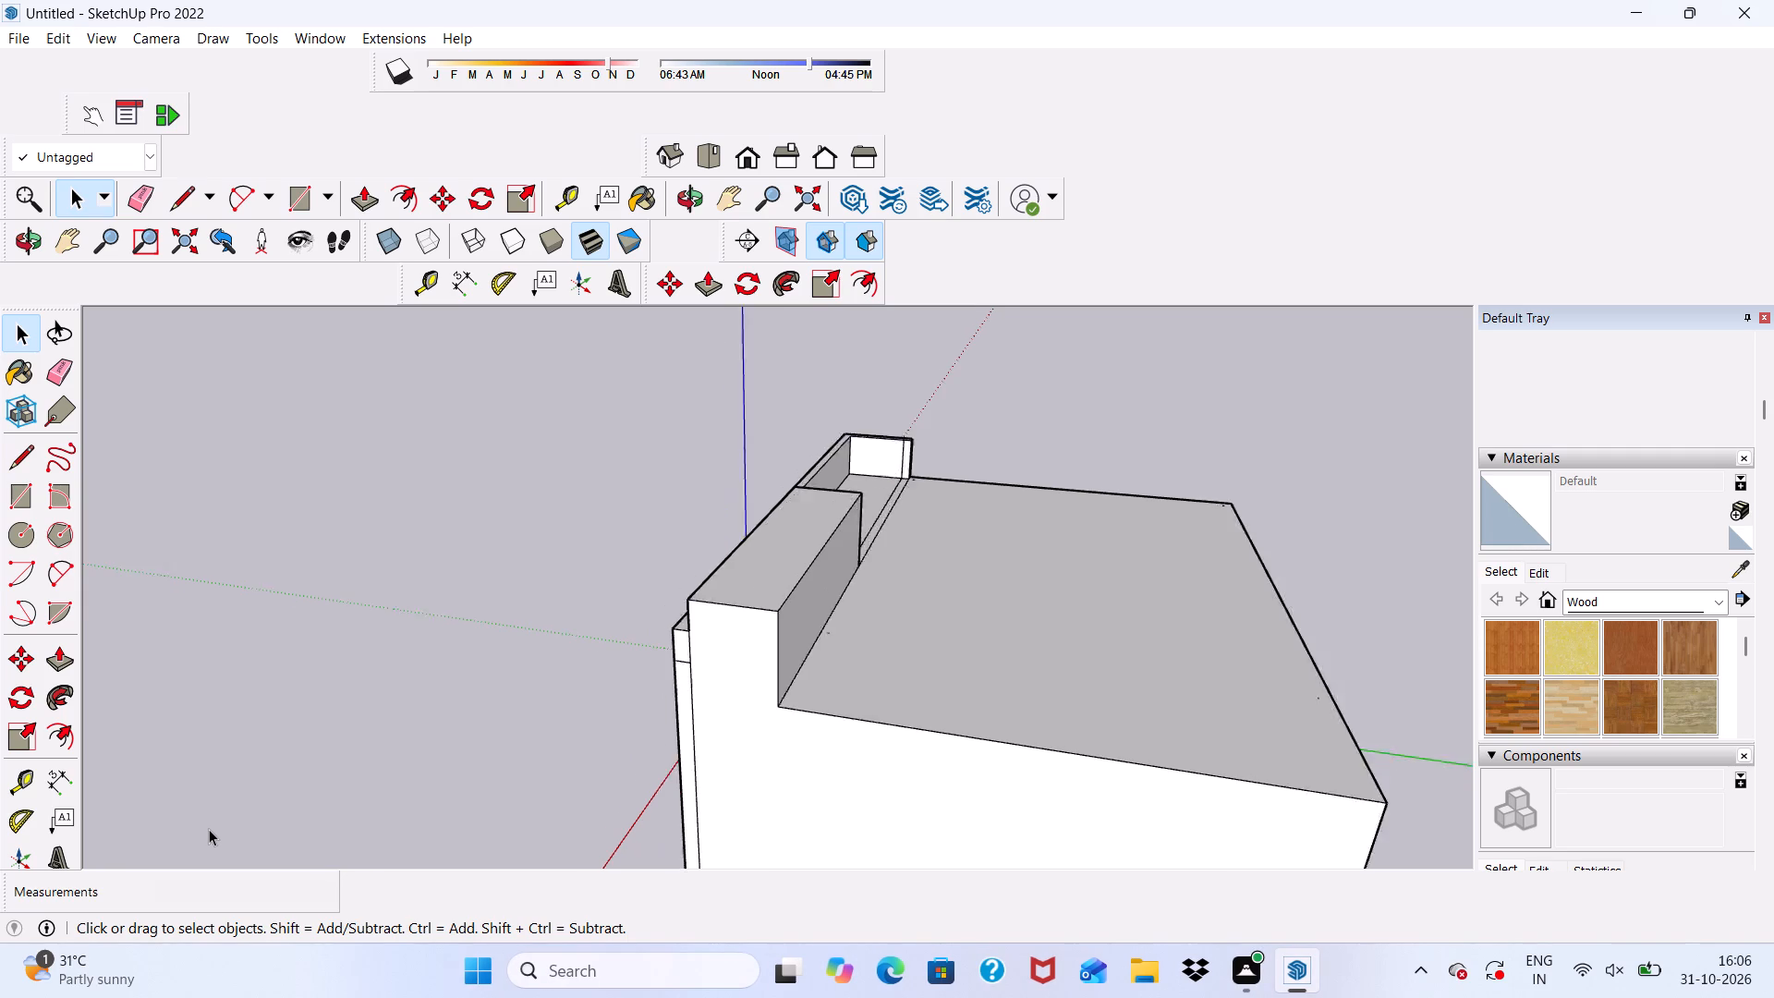
{"action": "scroll", "coordinate": [208, 829], "scroll_direction": "down", "scroll_amount": 1}
{"action": "scroll", "coordinate": [289, 903], "scroll_direction": "down", "scroll_amount": 2}
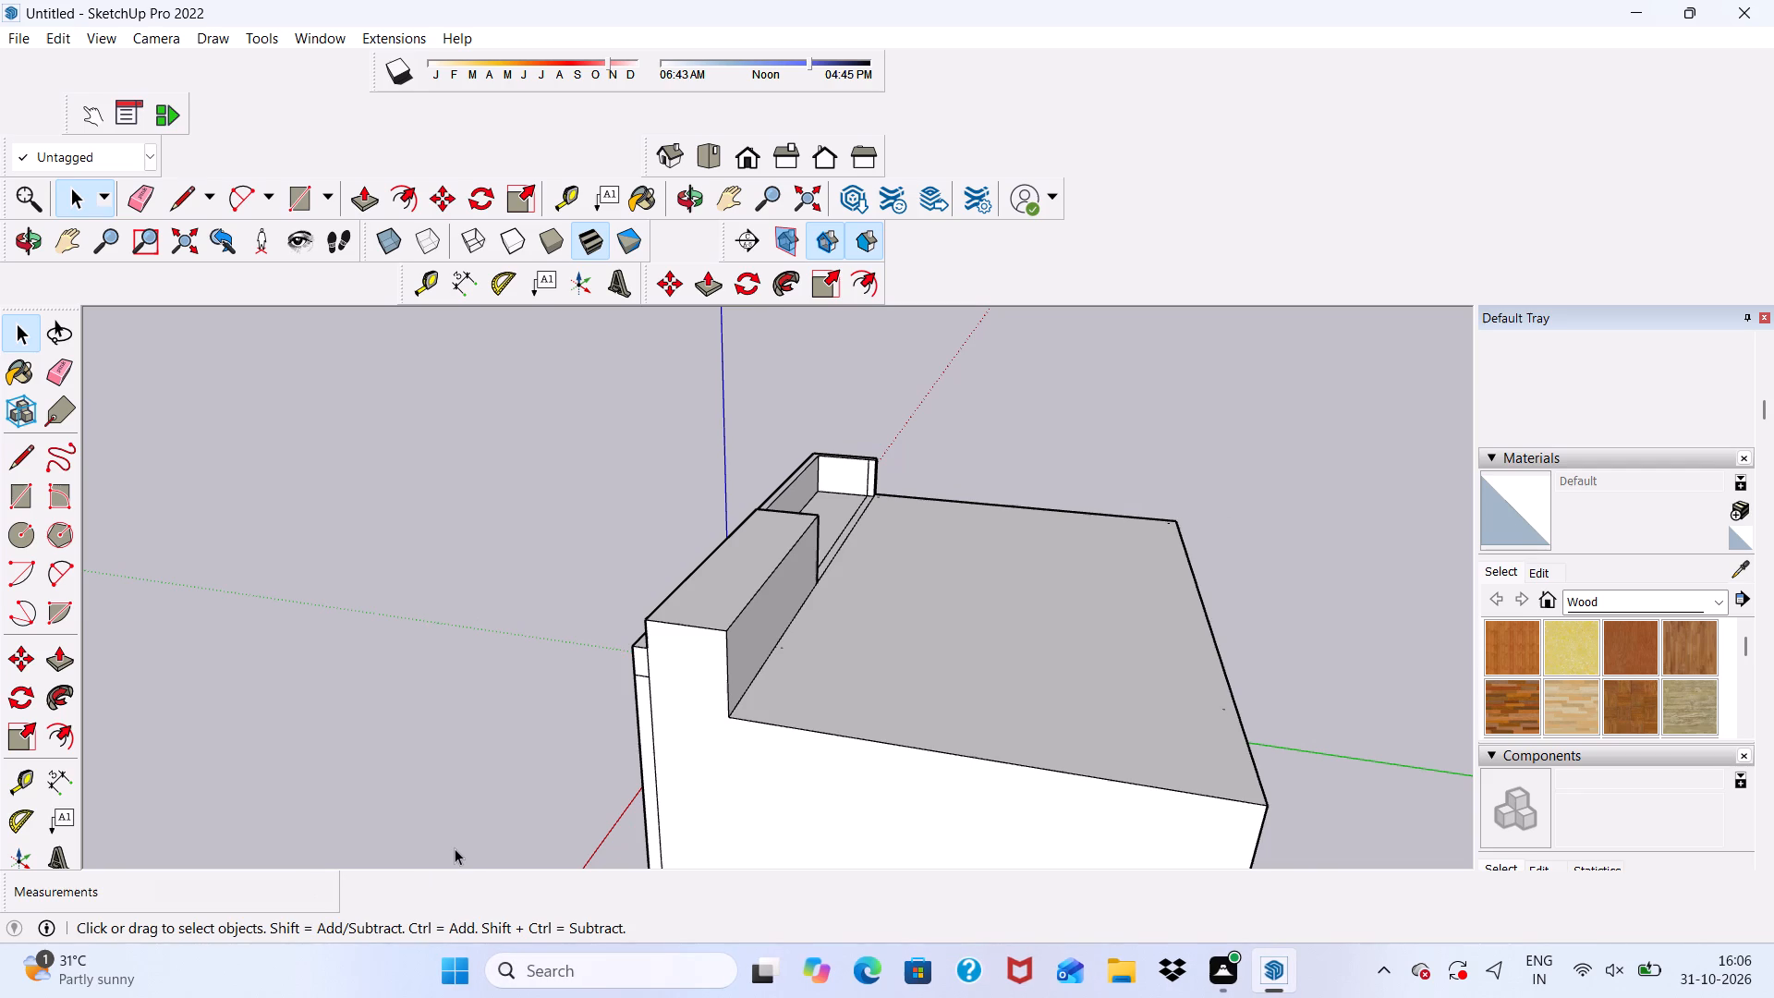
{"action": "scroll", "coordinate": [528, 809], "scroll_direction": "down", "scroll_amount": 1}
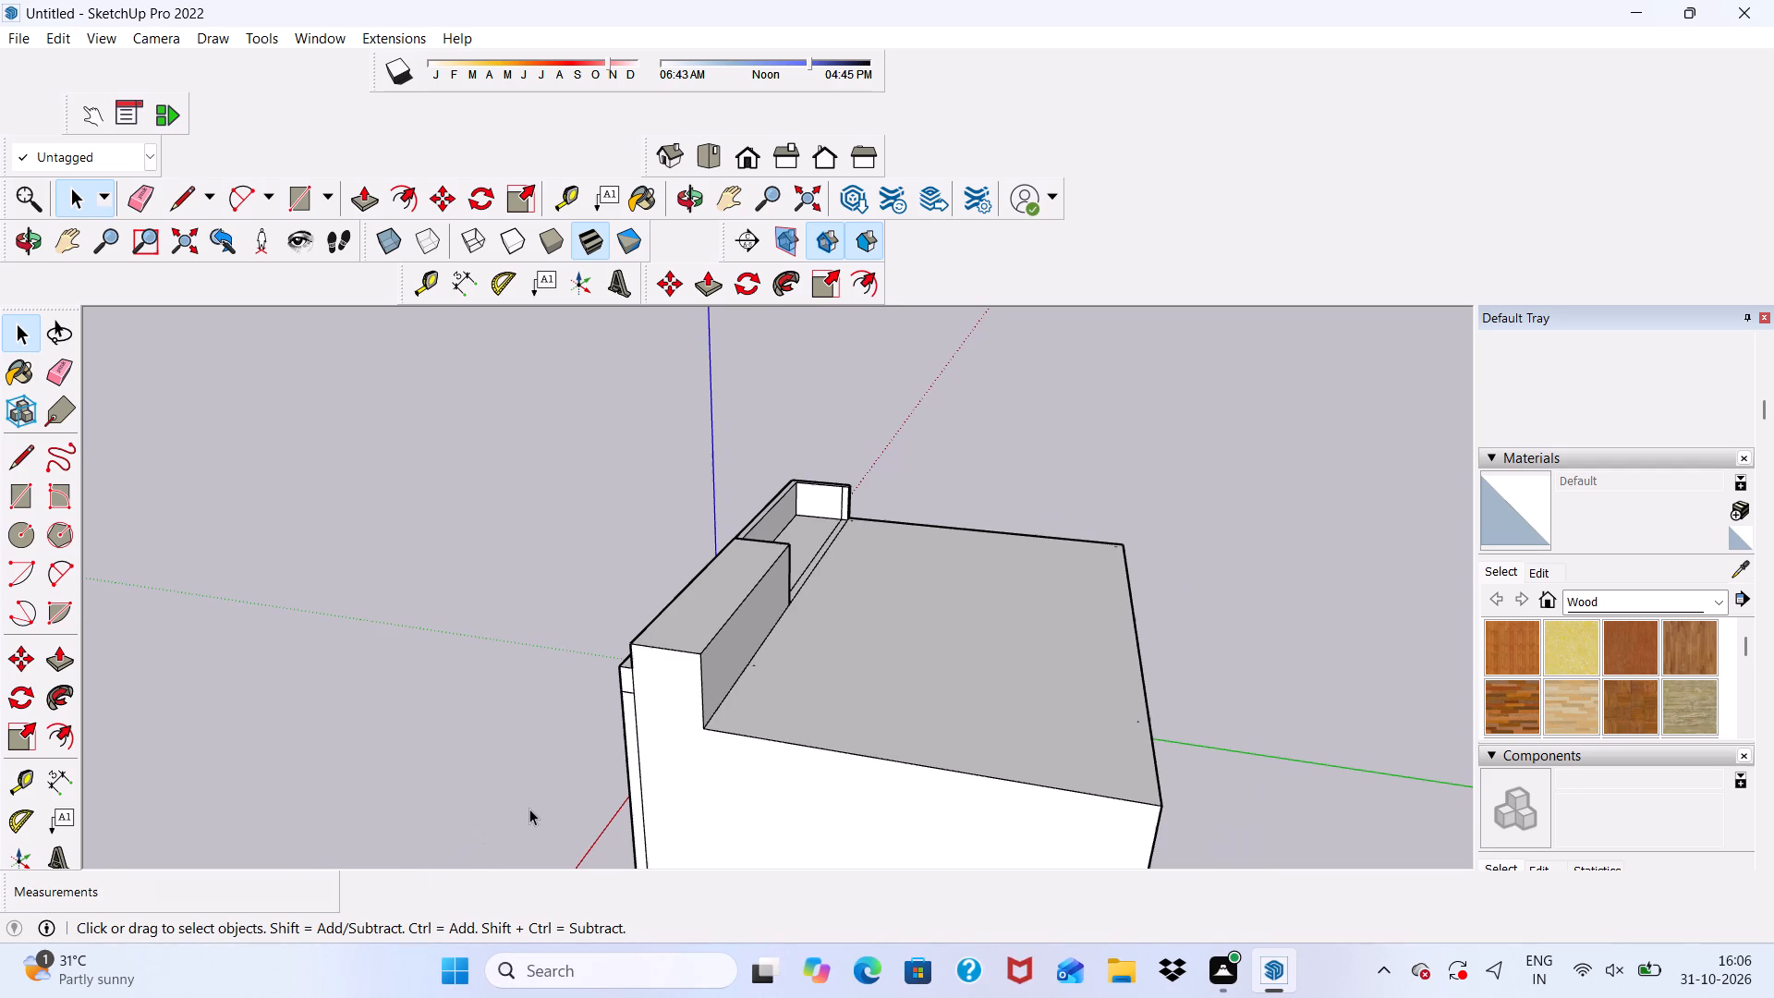
{"action": "middle_click_drag", "start_coordinate": [532, 808], "coordinate": [1063, 699]}
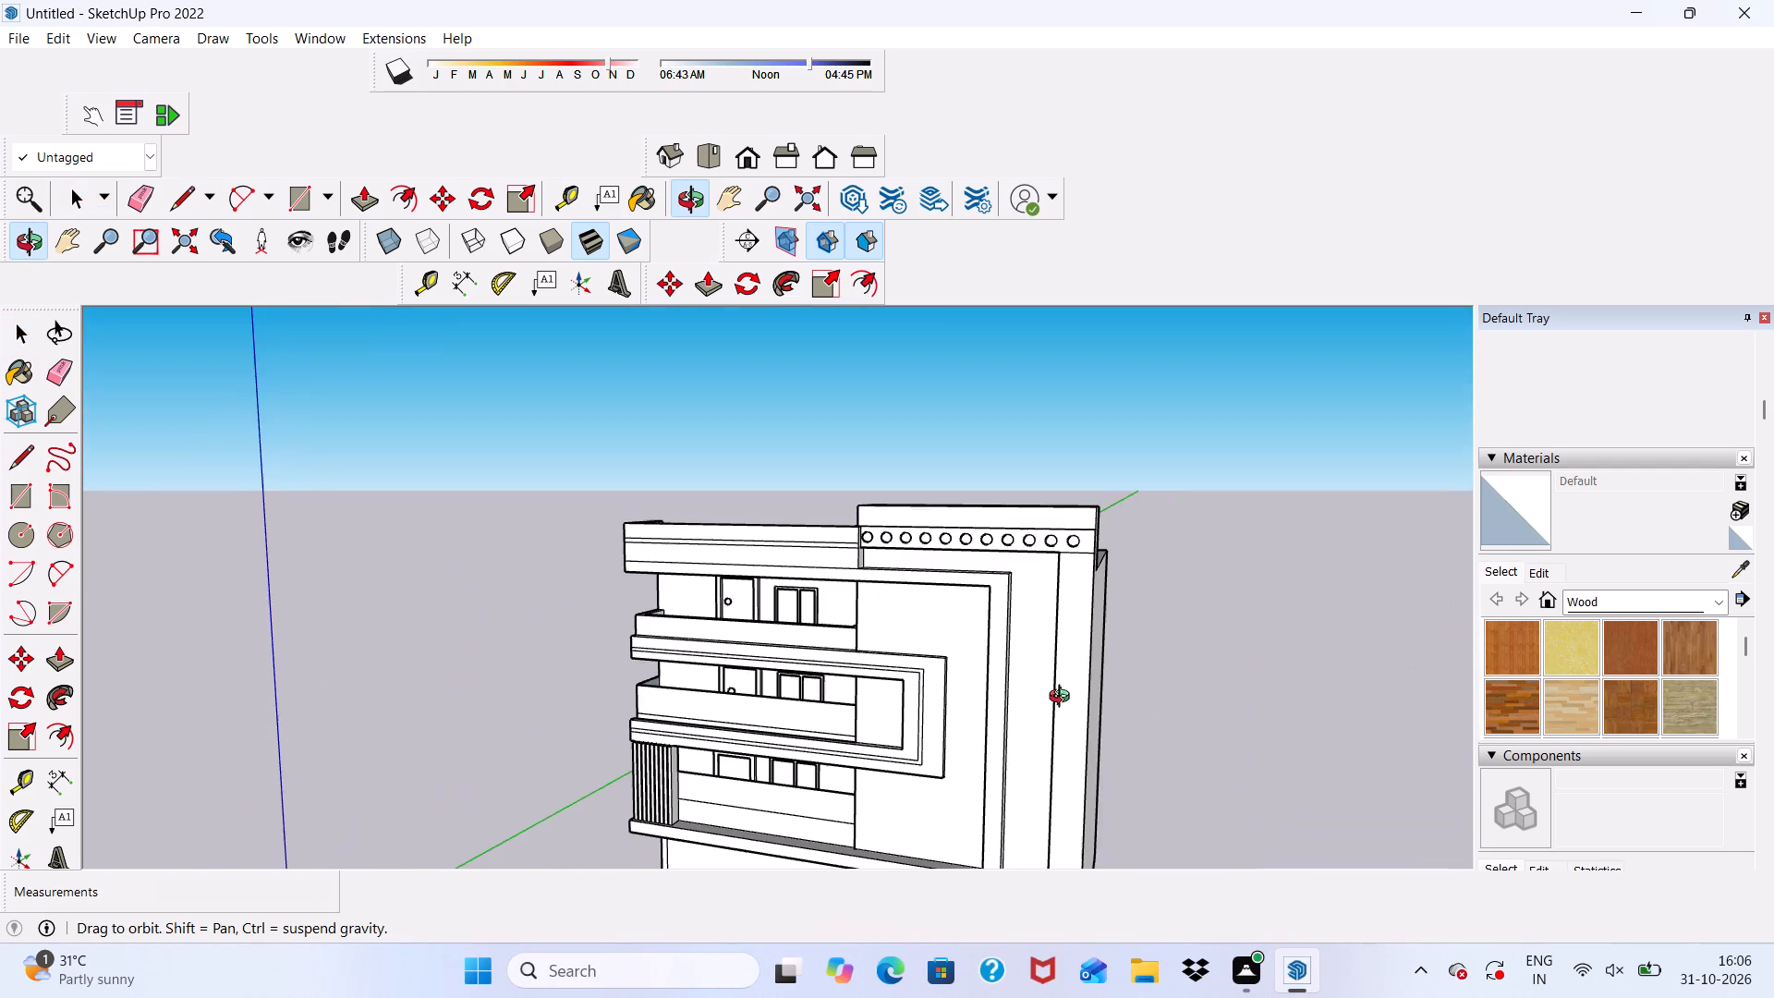
{"action": "middle_click_drag", "start_coordinate": [1063, 699], "coordinate": [1051, 761]}
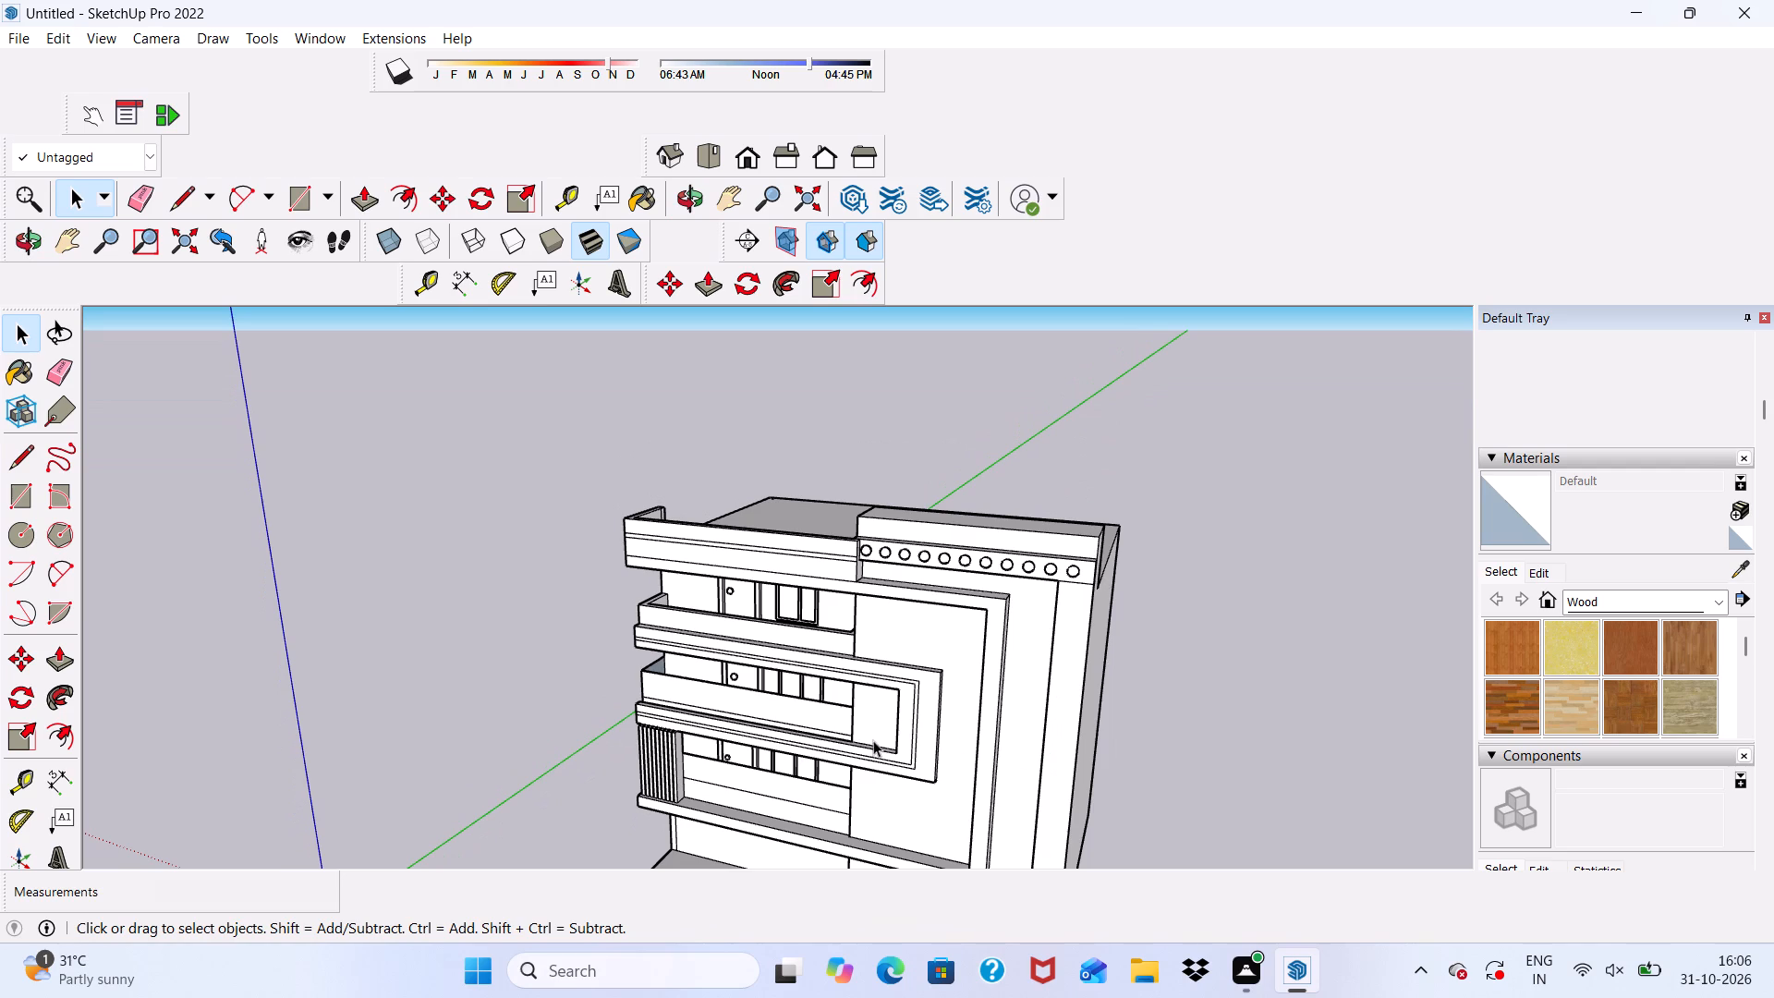
{"action": "middle_click_drag", "start_coordinate": [840, 740], "coordinate": [1180, 672]}
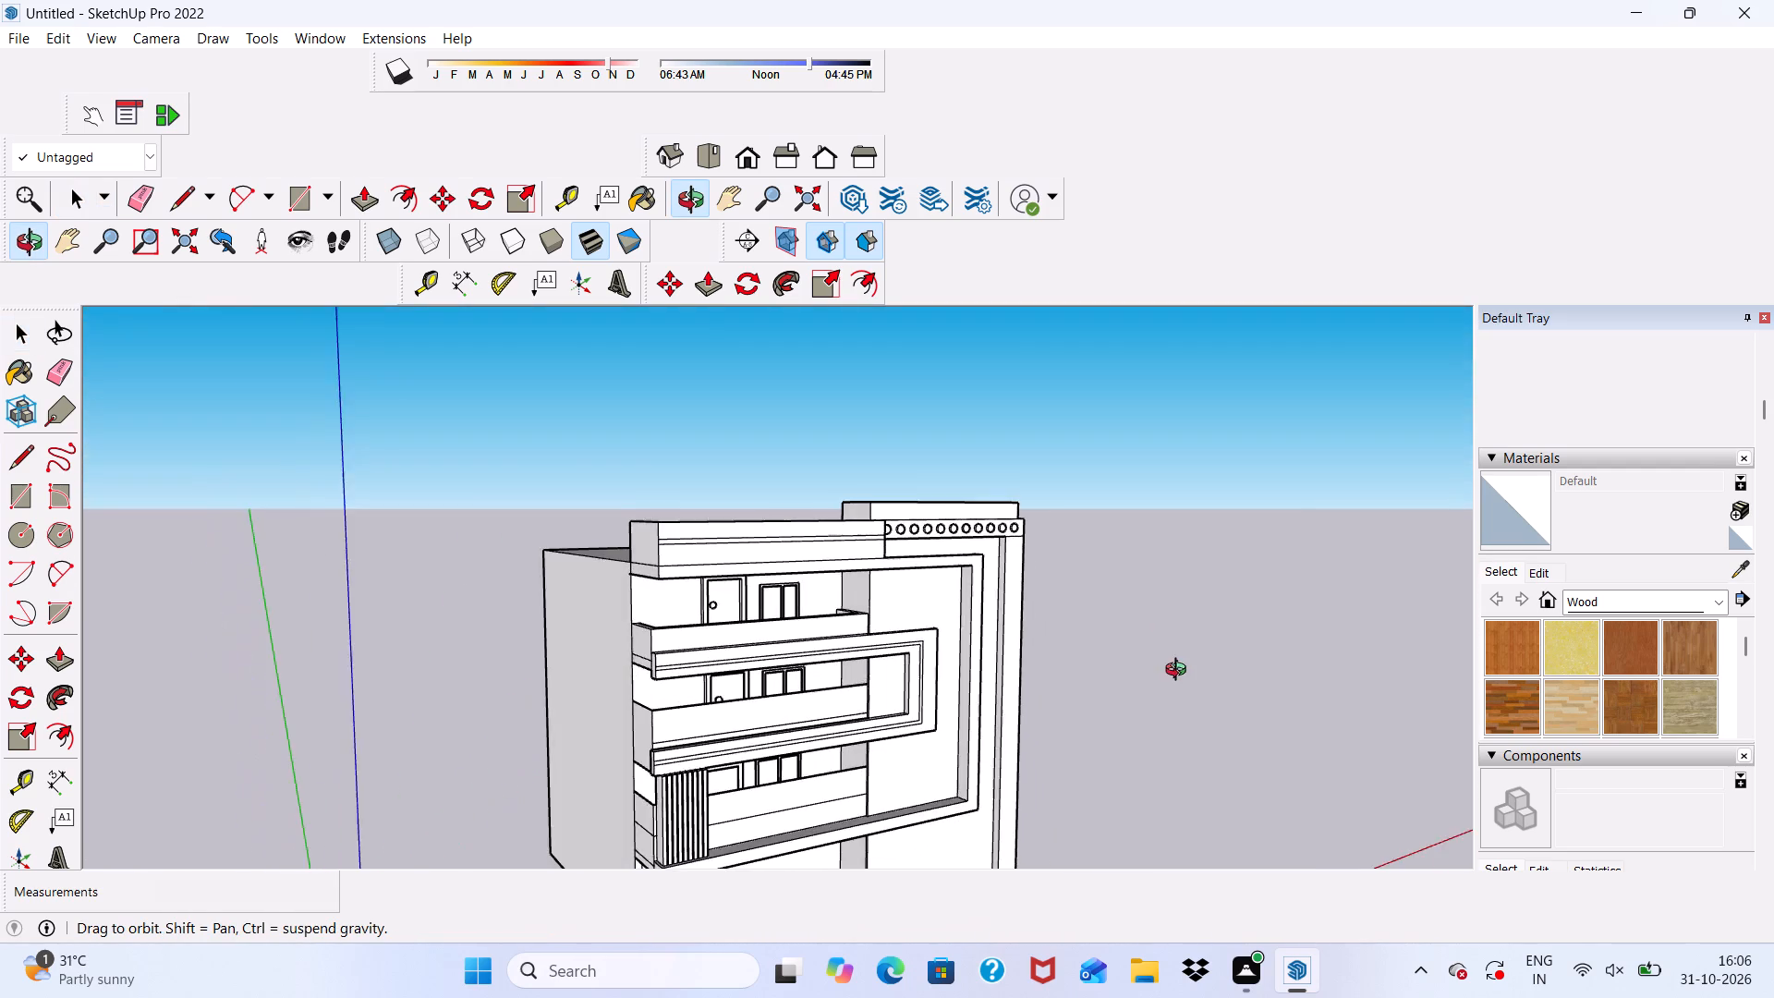
{"action": "middle_click_drag", "start_coordinate": [1180, 672], "coordinate": [893, 569]}
{"action": "scroll", "coordinate": [893, 569], "scroll_direction": "up", "scroll_amount": 4}
{"action": "scroll", "coordinate": [840, 454], "scroll_direction": "down", "scroll_amount": 1}
{"action": "scroll", "coordinate": [840, 454], "scroll_direction": "up", "scroll_amount": 6}
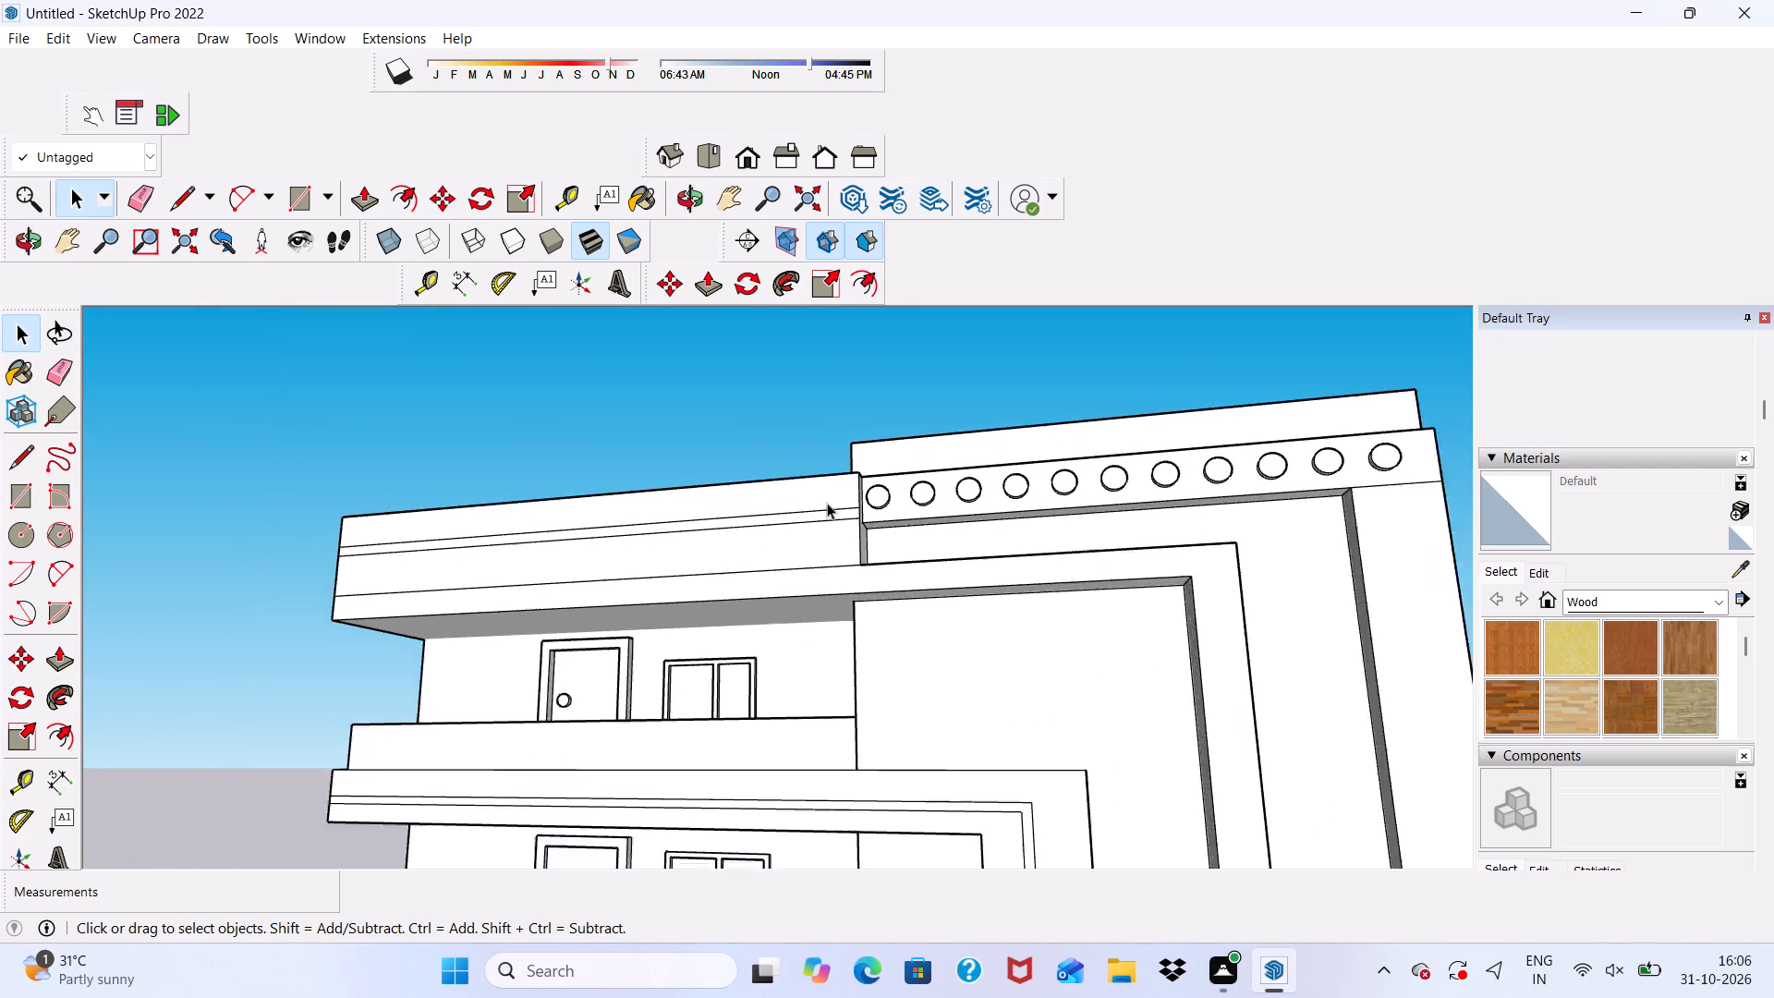
{"action": "scroll", "coordinate": [827, 503], "scroll_direction": "up", "scroll_amount": 2}
{"action": "middle_click_drag", "start_coordinate": [980, 575], "coordinate": [1000, 623]}
{"action": "scroll", "coordinate": [1000, 623], "scroll_direction": "down", "scroll_amount": 4}
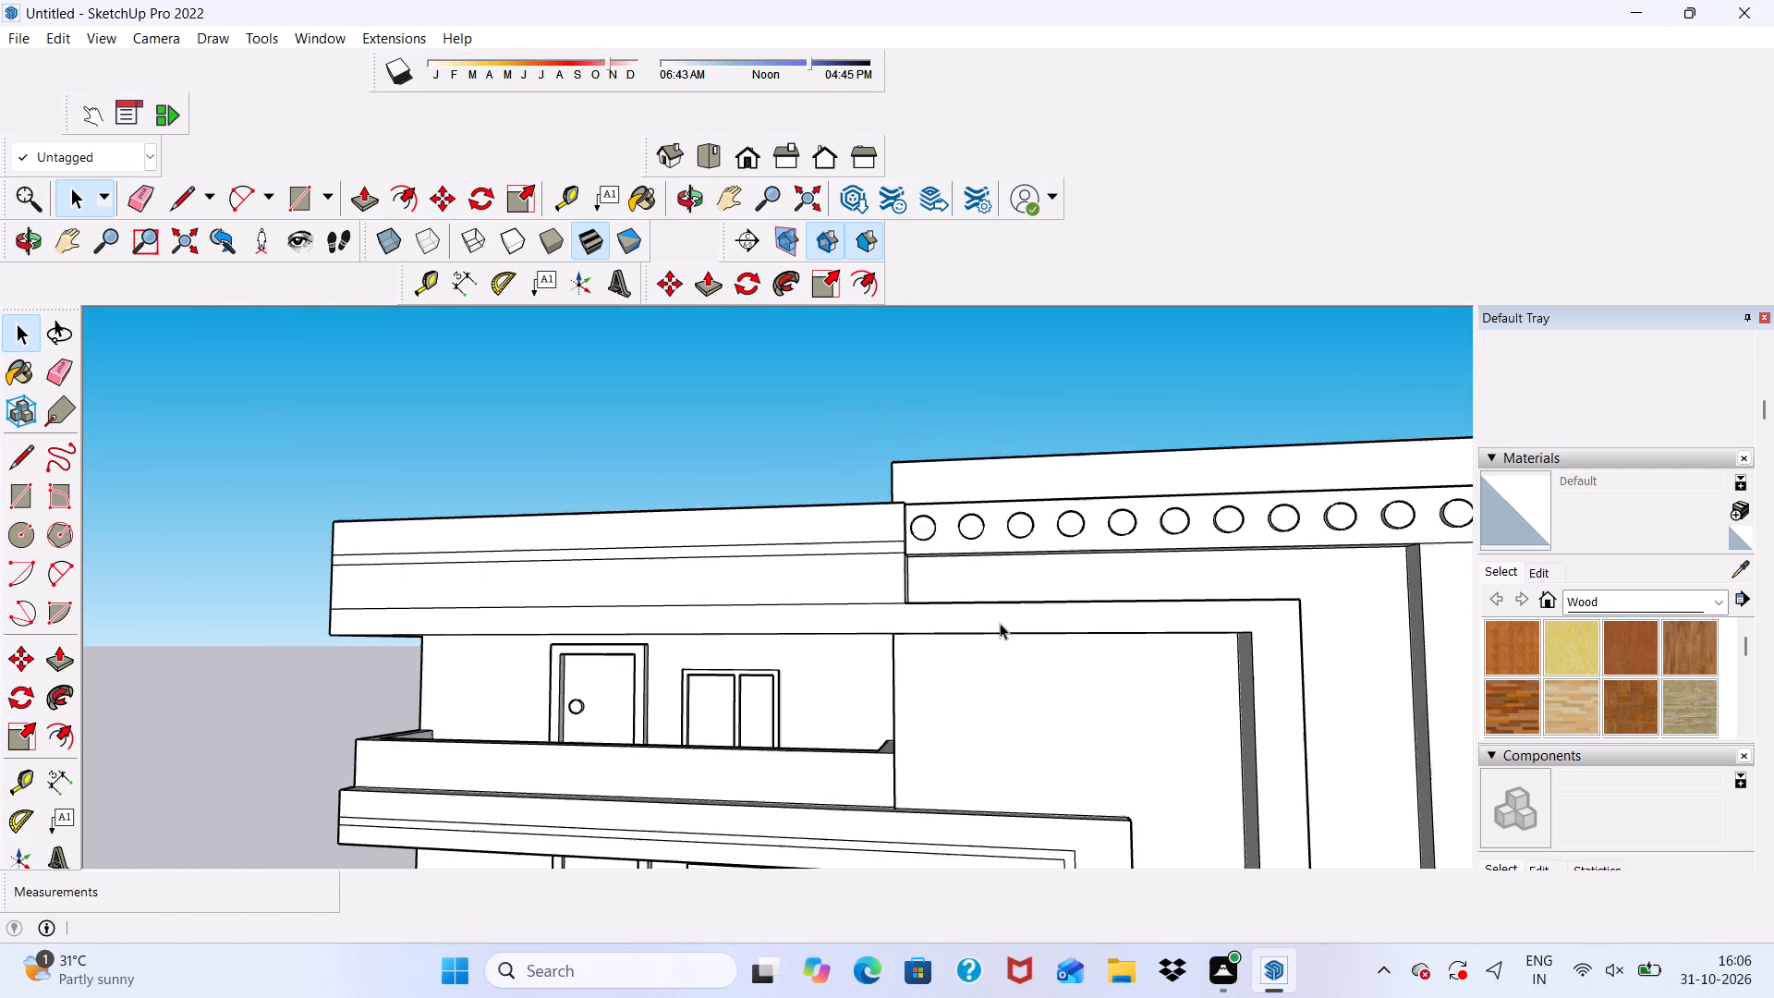
{"action": "scroll", "coordinate": [965, 599], "scroll_direction": "down", "scroll_amount": 5}
{"action": "middle_click_drag", "start_coordinate": [925, 722], "coordinate": [950, 772]}
{"action": "scroll", "coordinate": [934, 669], "scroll_direction": "up", "scroll_amount": 1}
{"action": "scroll", "coordinate": [932, 470], "scroll_direction": "down", "scroll_amount": 2}
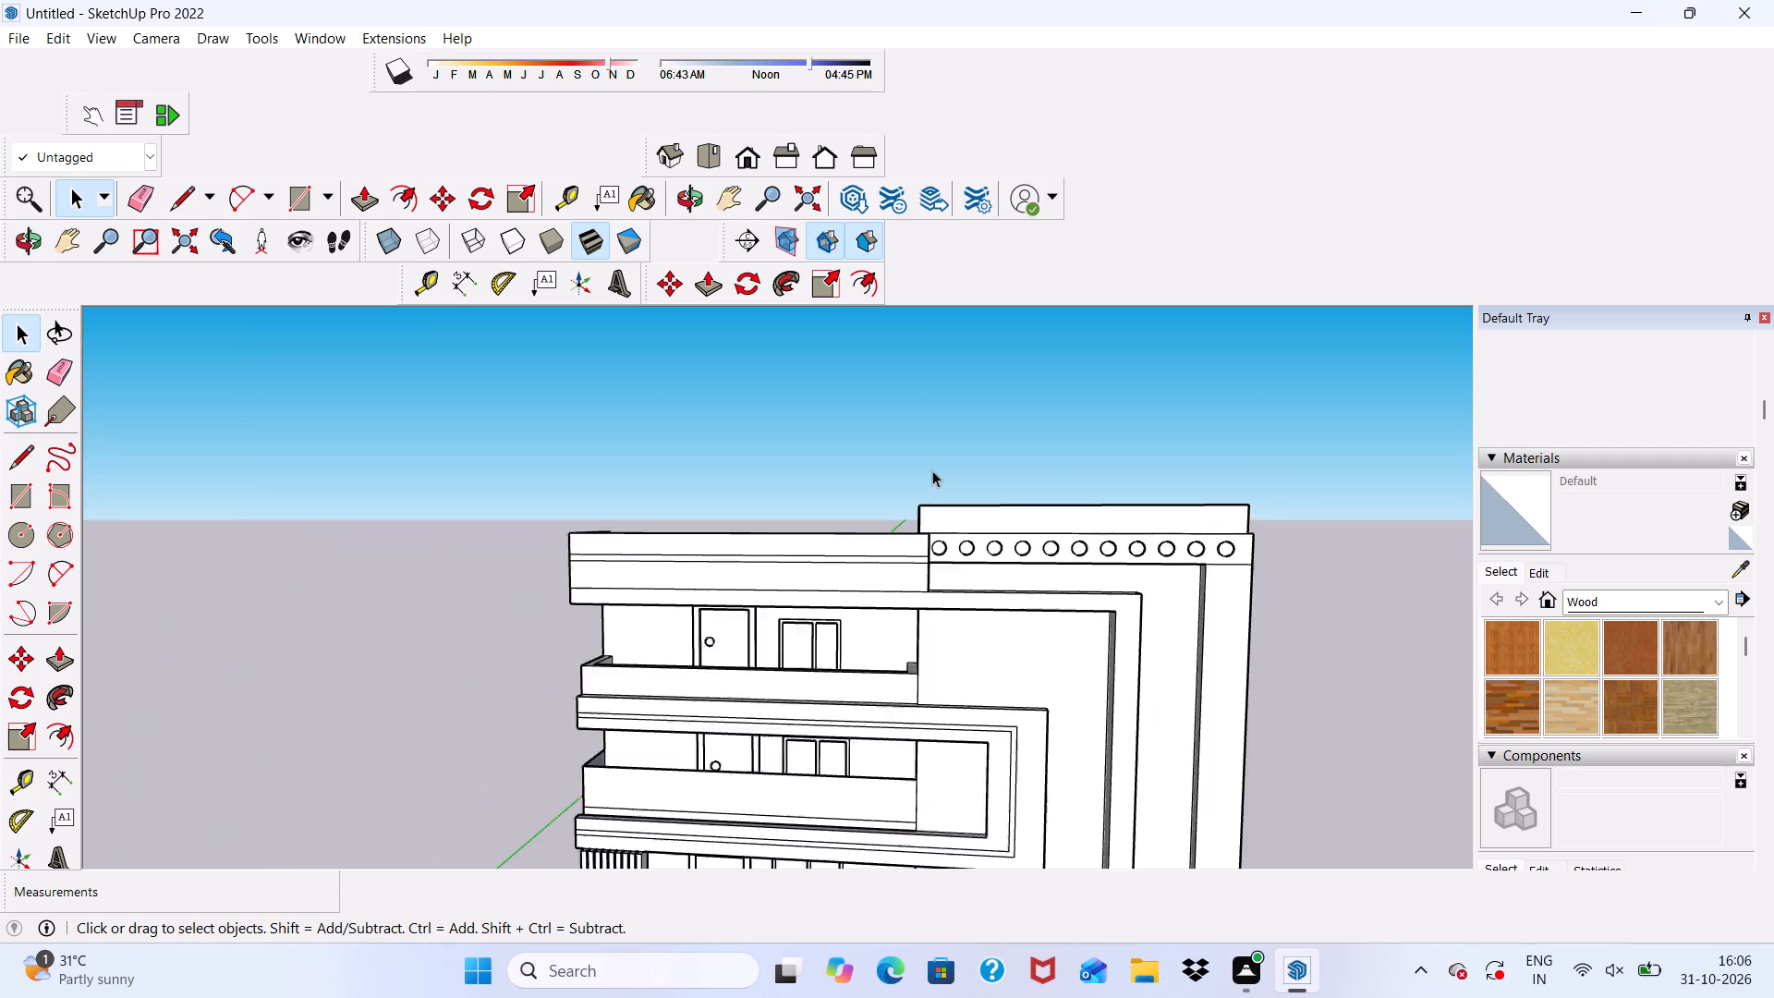
{"action": "scroll", "coordinate": [932, 470], "scroll_direction": "down", "scroll_amount": 6}
{"action": "scroll", "coordinate": [802, 888], "scroll_direction": "up", "scroll_amount": 4}
{"action": "scroll", "coordinate": [804, 705], "scroll_direction": "down", "scroll_amount": 5}
{"action": "middle_click_drag", "start_coordinate": [804, 786], "coordinate": [802, 725]}
{"action": "scroll", "coordinate": [789, 769], "scroll_direction": "up", "scroll_amount": 1}
{"action": "scroll", "coordinate": [799, 677], "scroll_direction": "up", "scroll_amount": 4}
{"action": "scroll", "coordinate": [255, 569], "scroll_direction": "up", "scroll_amount": 1}
Draw a 4' by 7' door outline on the ground-floor front wall, rising from the ground slab.
{"action": "left_click", "coordinate": [15, 493]}
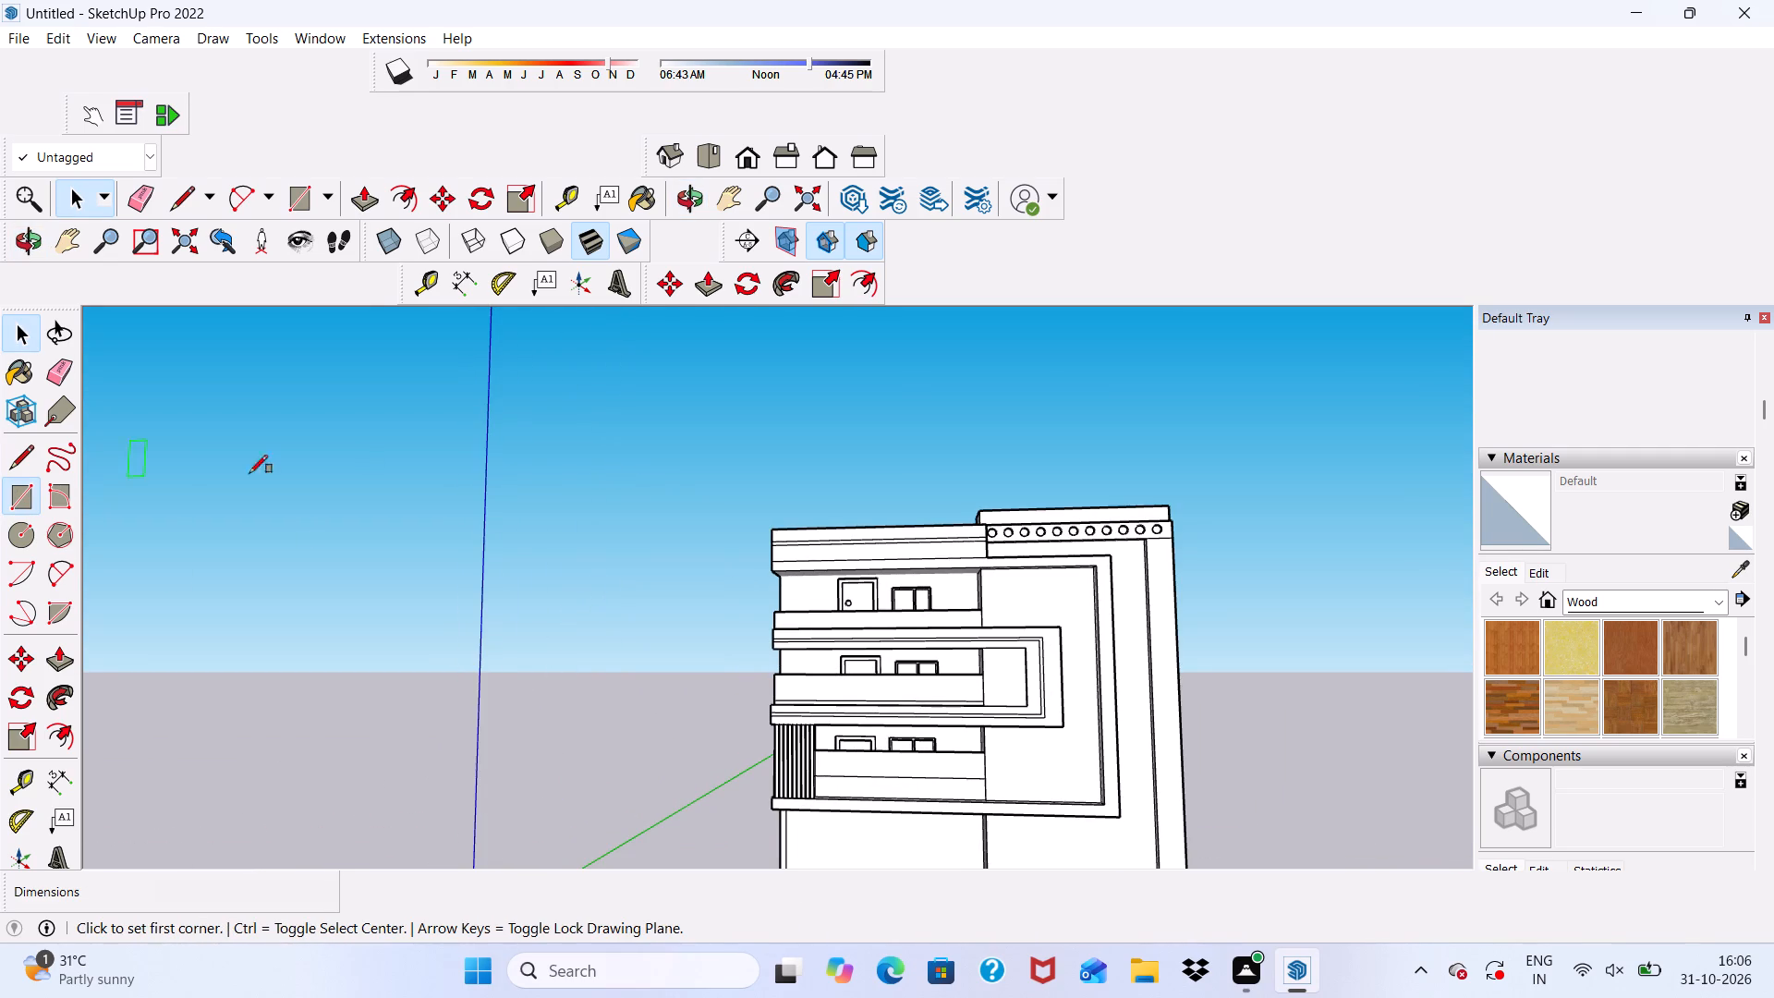
{"action": "scroll", "coordinate": [275, 481], "scroll_direction": "down", "scroll_amount": 5}
{"action": "scroll", "coordinate": [810, 820], "scroll_direction": "up", "scroll_amount": 9}
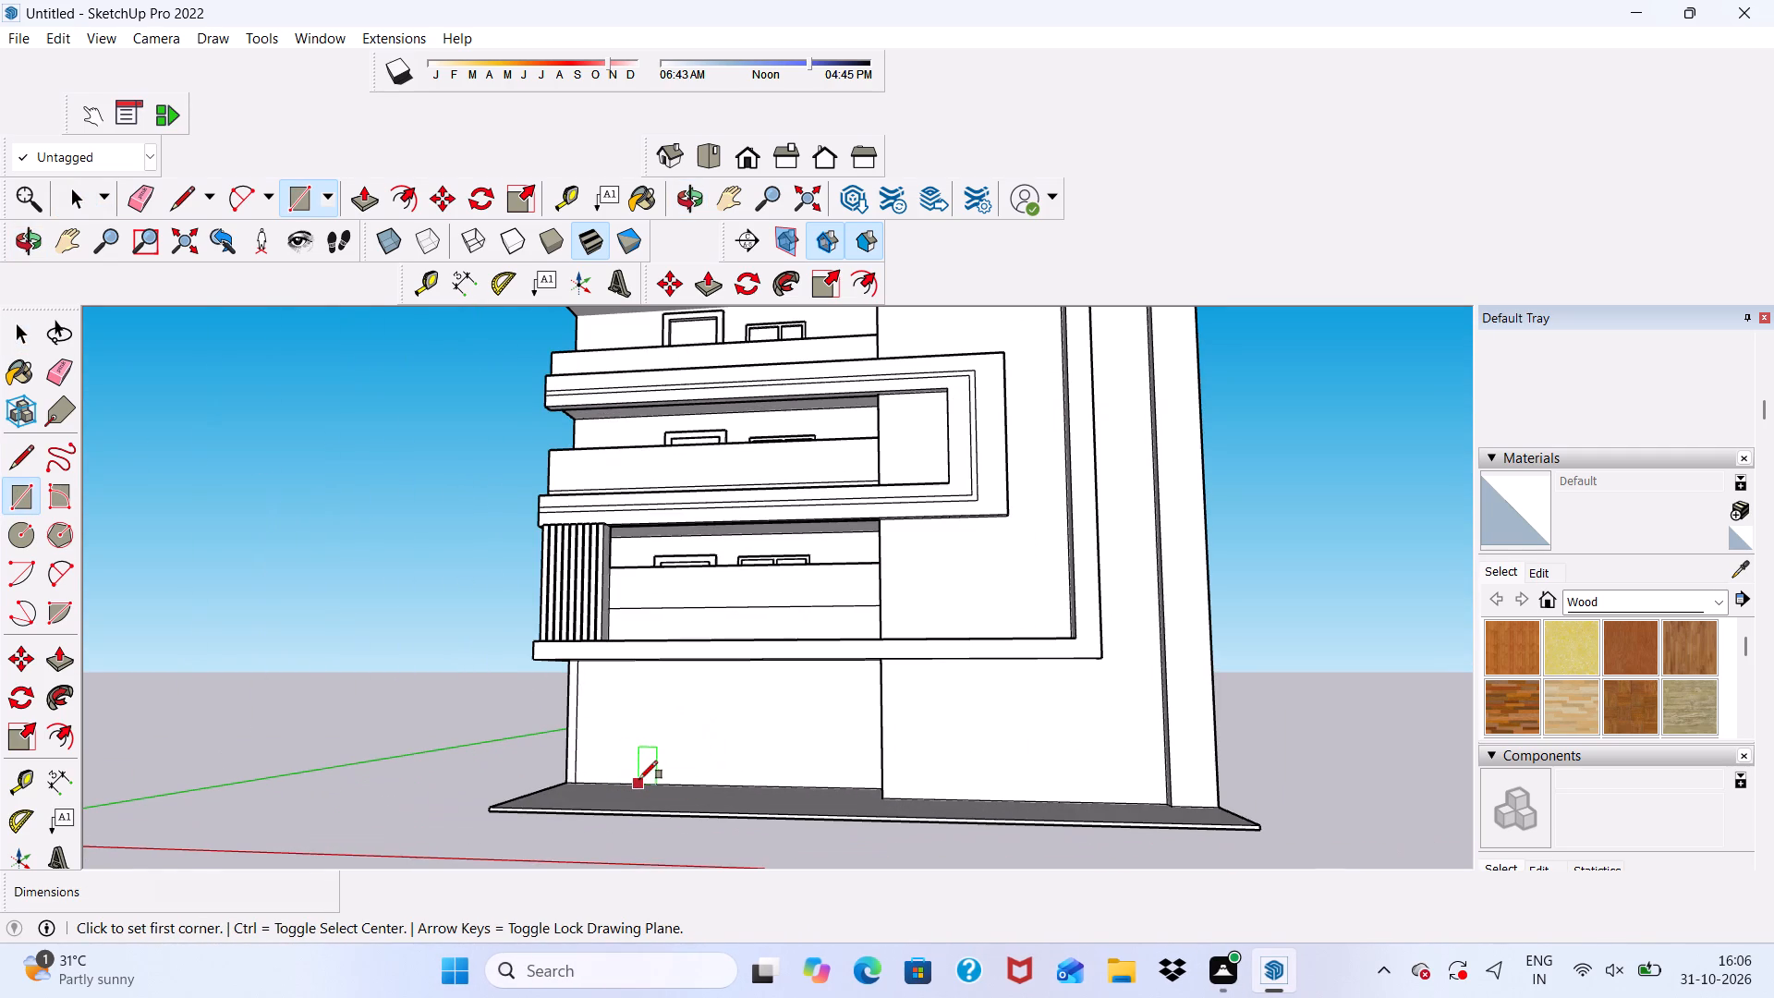
{"action": "left_click", "coordinate": [641, 779]}
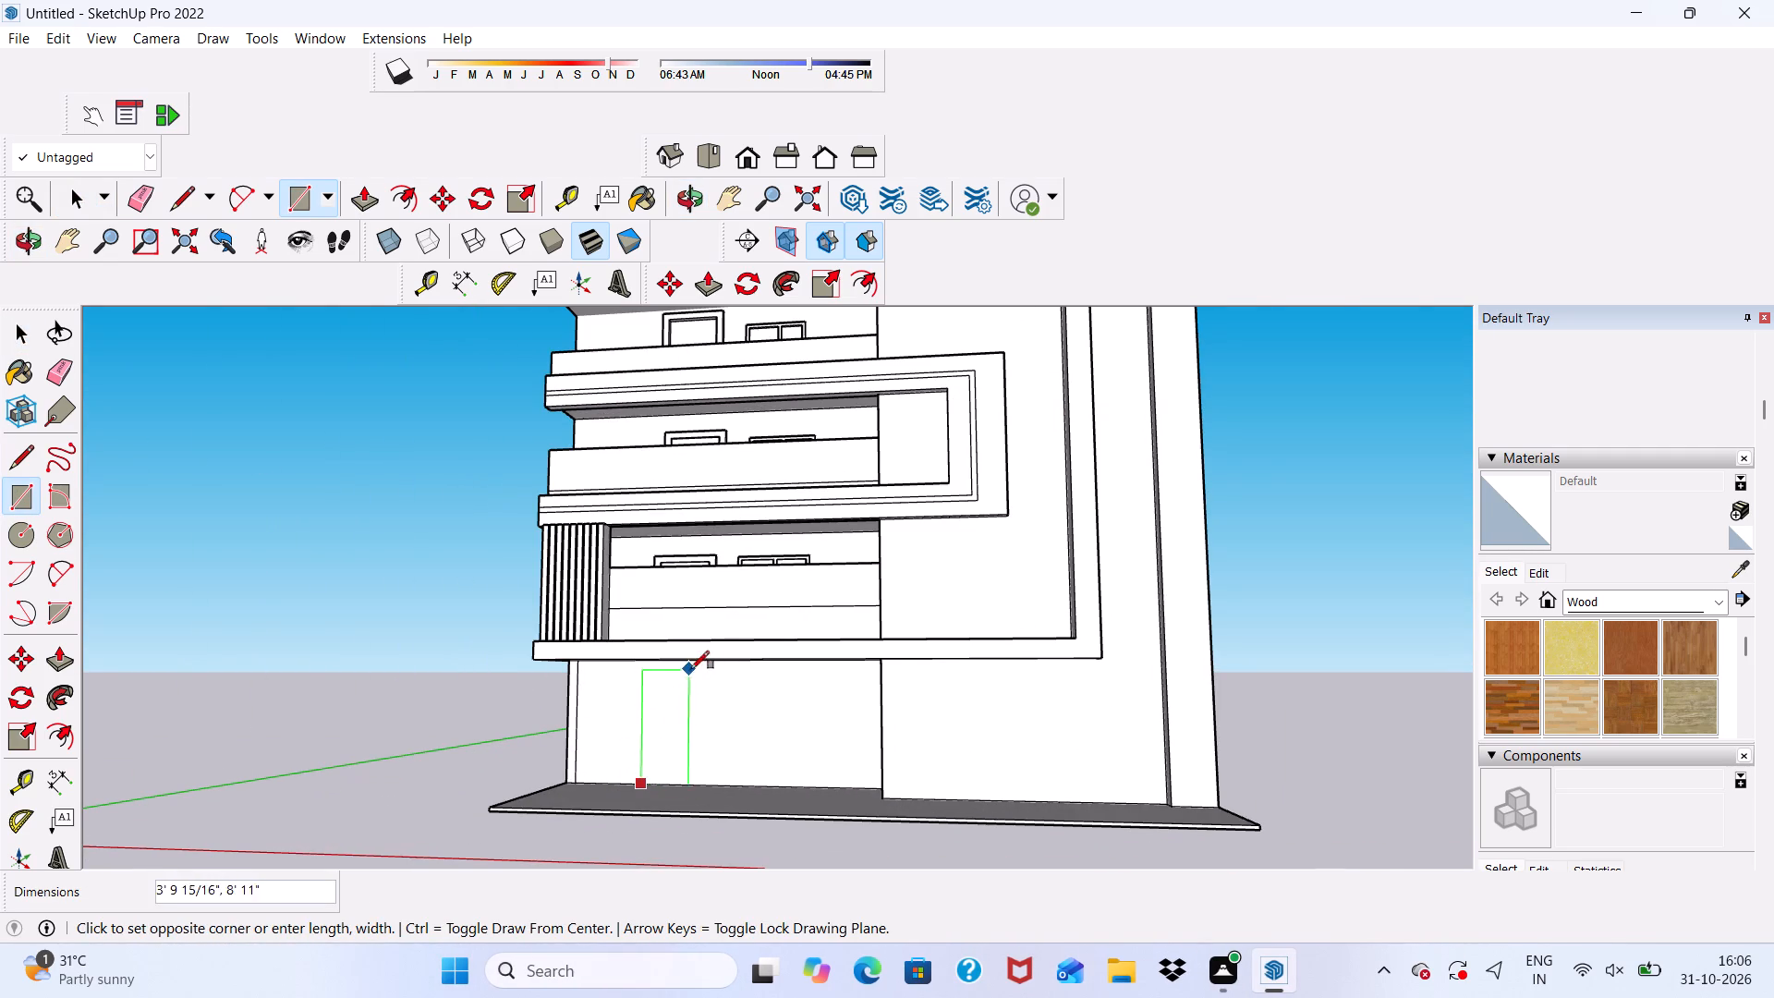
{"action": "scroll", "coordinate": [711, 688], "scroll_direction": "up", "scroll_amount": 3}
{"action": "middle_click_drag", "start_coordinate": [718, 685], "coordinate": [731, 640]}
{"action": "scroll", "coordinate": [726, 673], "scroll_direction": "up", "scroll_amount": 3}
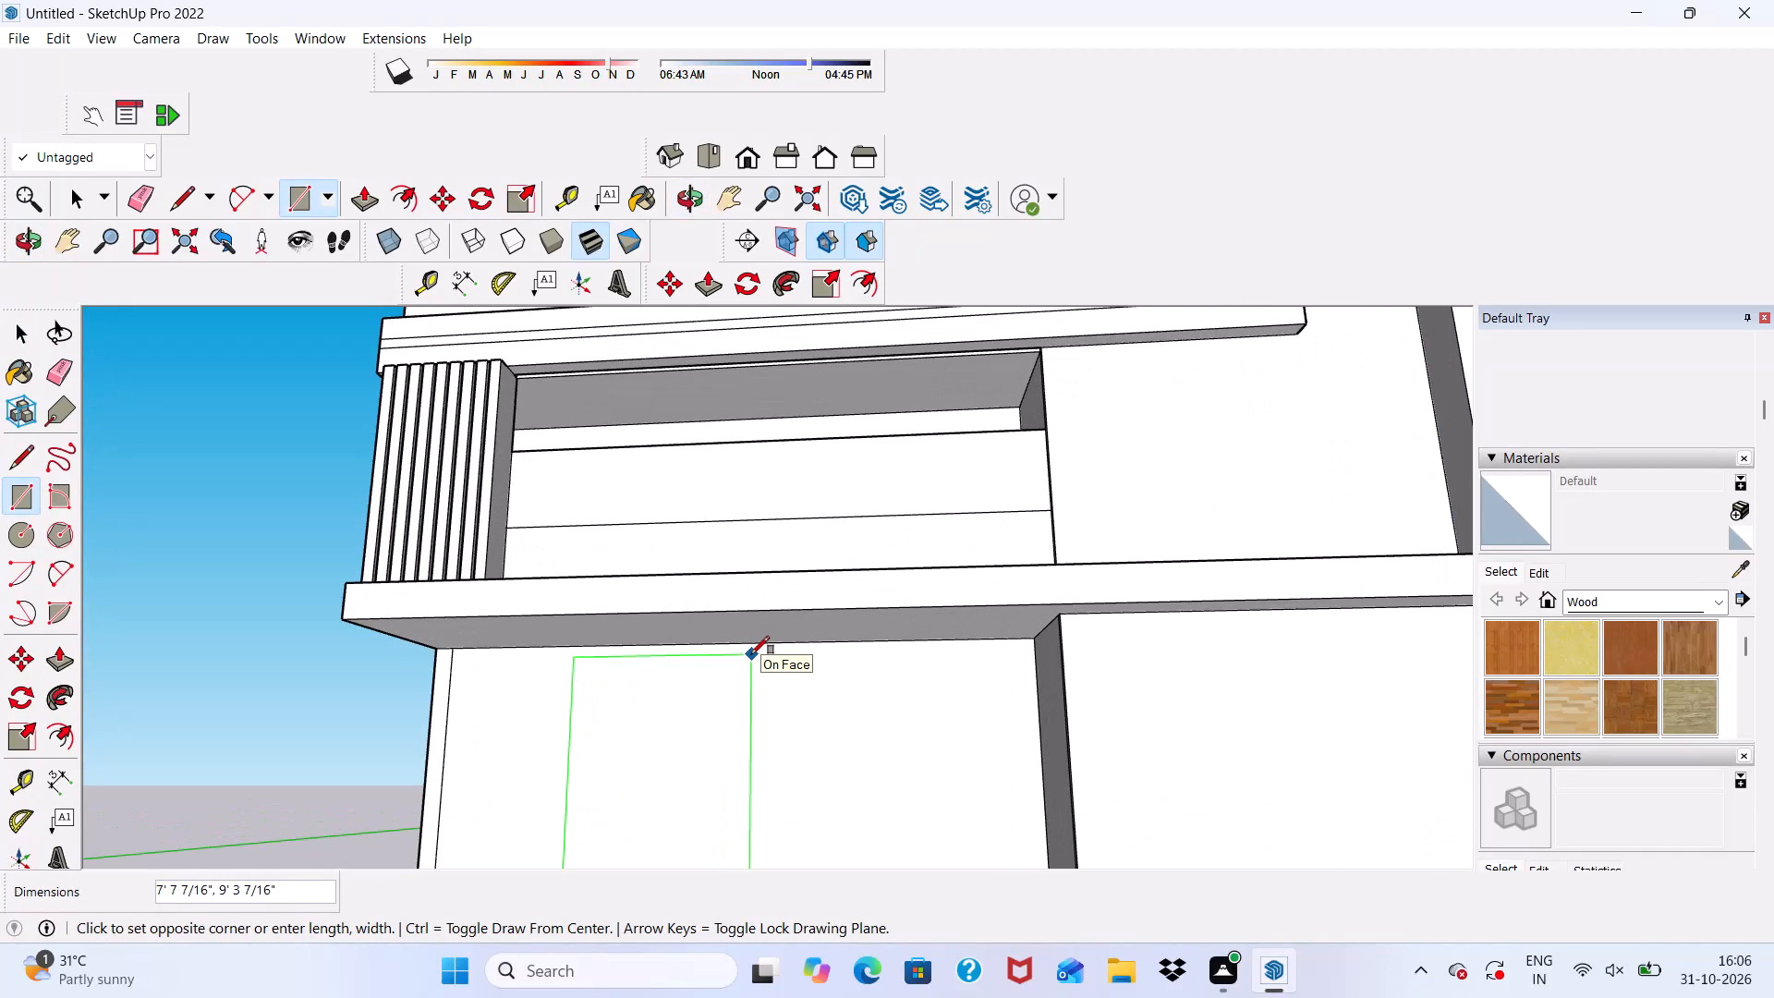
{"action": "type", "text": "4',7'"}
{"action": "key", "text": "Return"}
{"action": "key", "text": "space"}
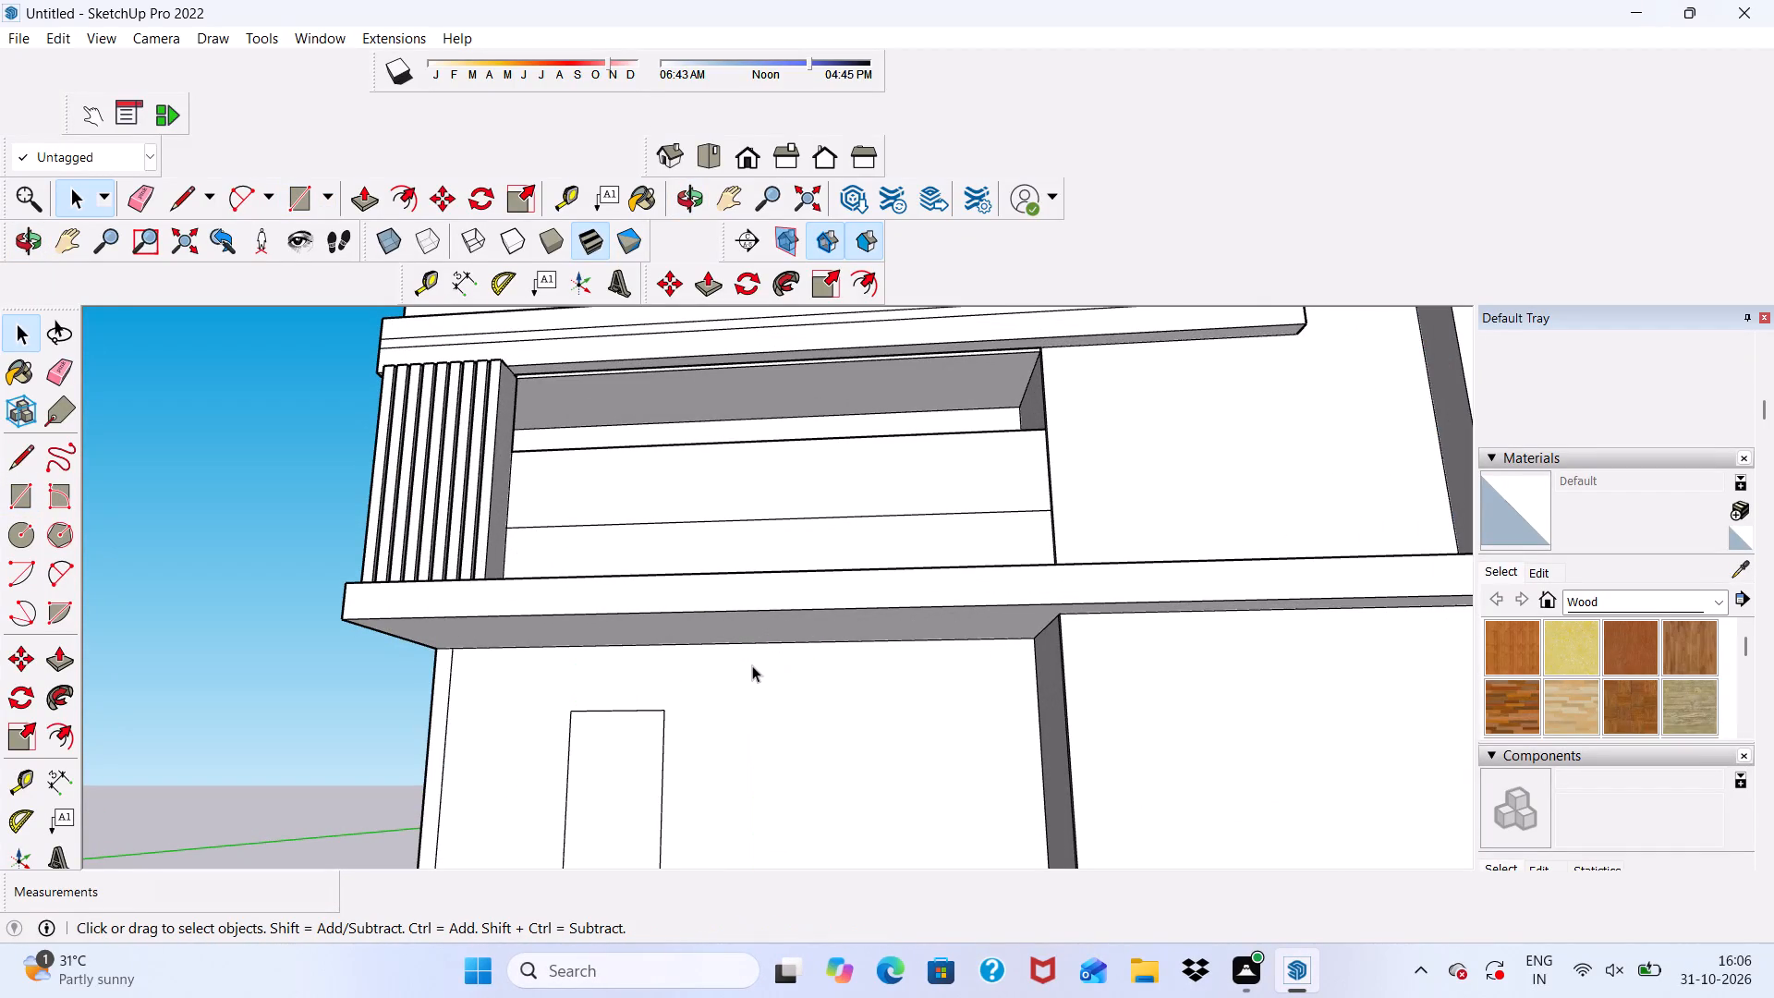
{"action": "scroll", "coordinate": [753, 688], "scroll_direction": "down", "scroll_amount": 5}
{"action": "middle_click_drag", "start_coordinate": [766, 740], "coordinate": [756, 870]}
{"action": "scroll", "coordinate": [756, 870], "scroll_direction": "up", "scroll_amount": 9}
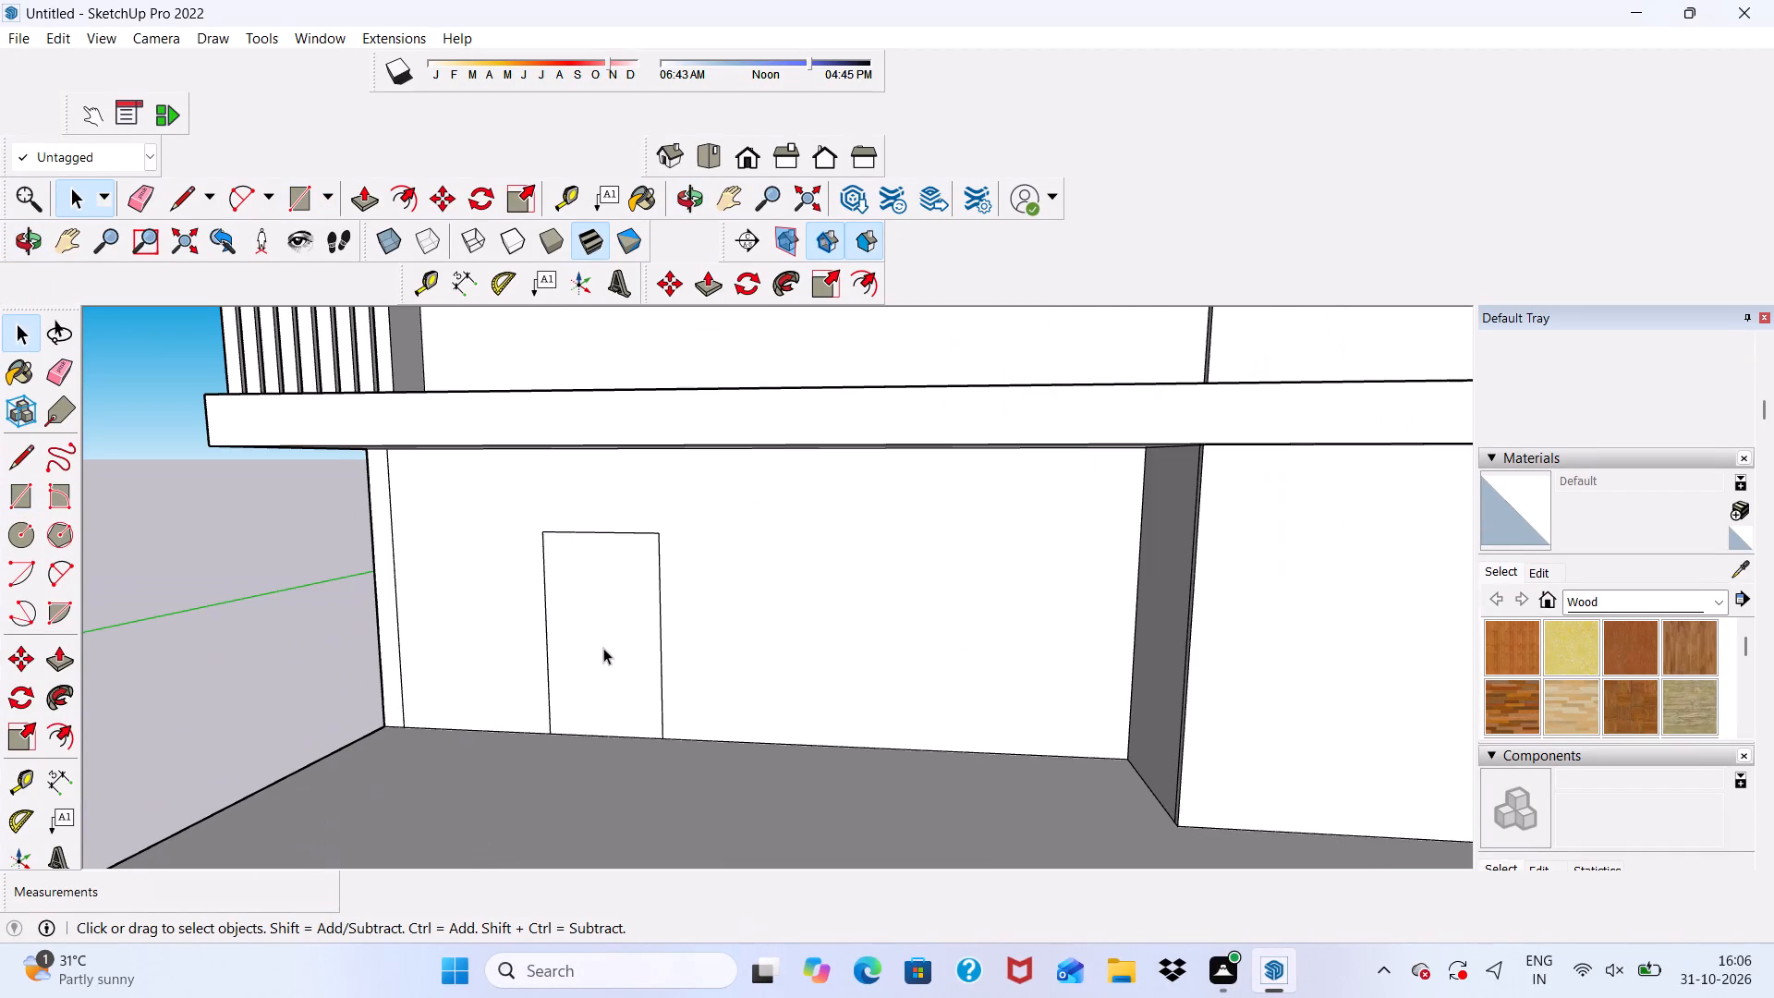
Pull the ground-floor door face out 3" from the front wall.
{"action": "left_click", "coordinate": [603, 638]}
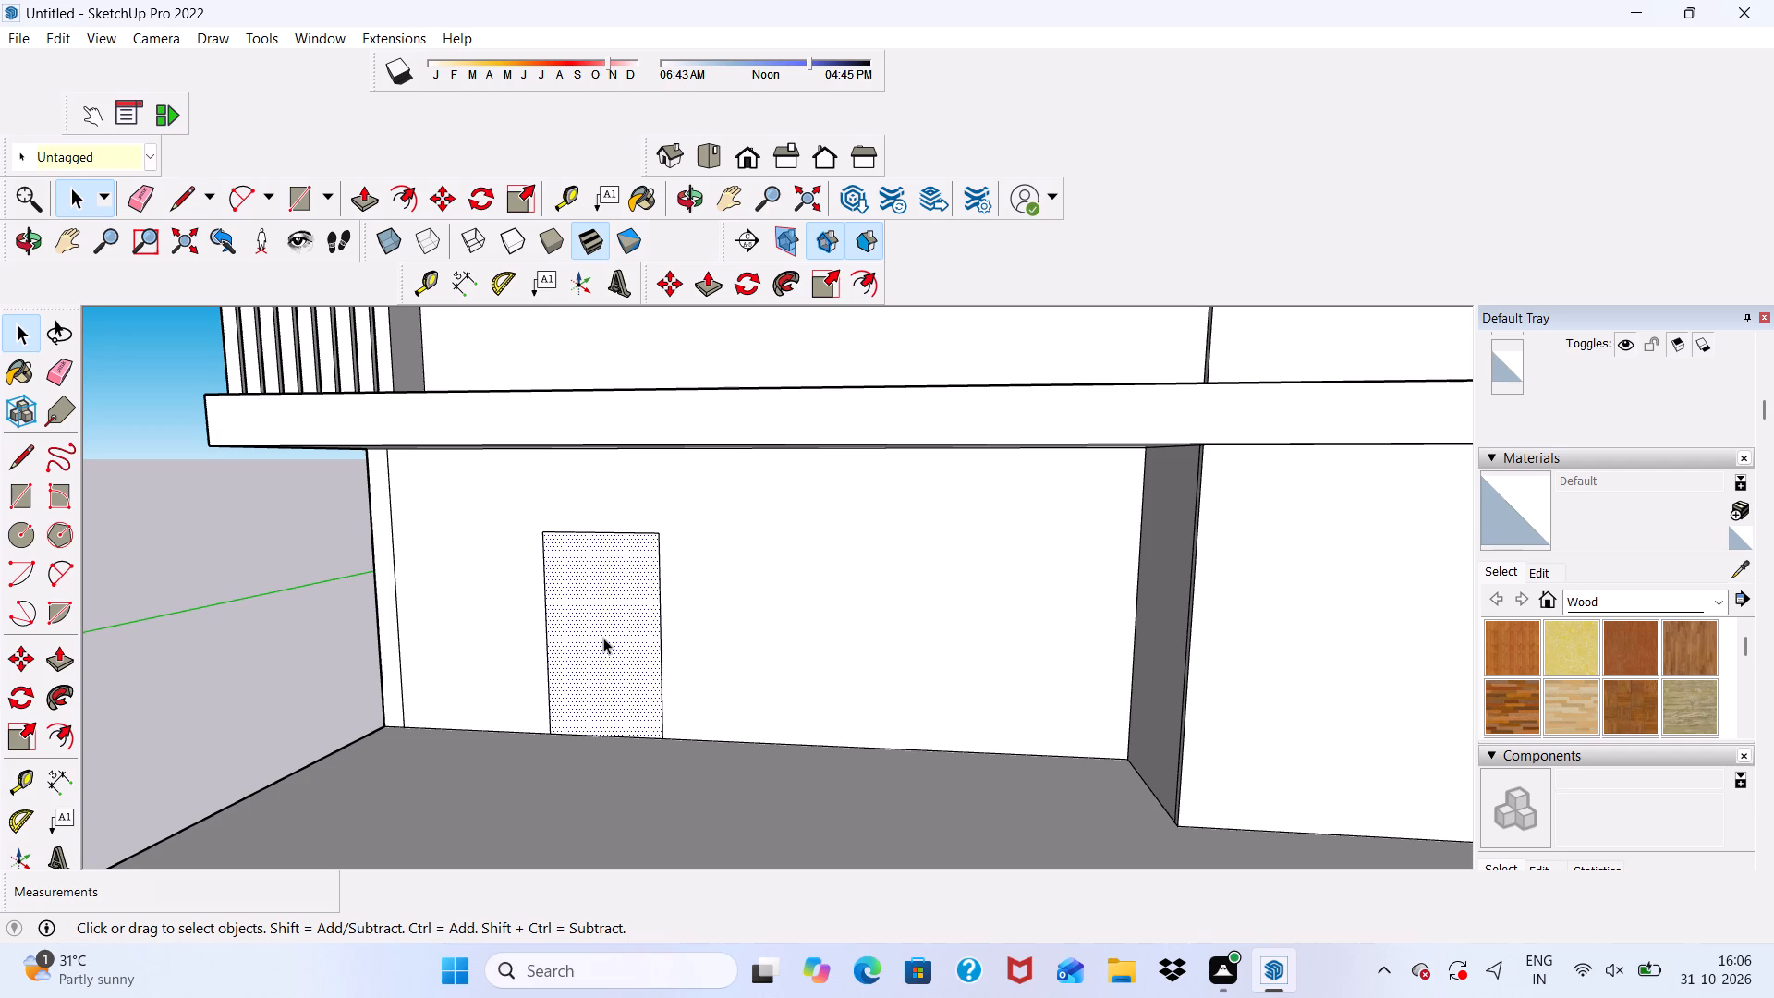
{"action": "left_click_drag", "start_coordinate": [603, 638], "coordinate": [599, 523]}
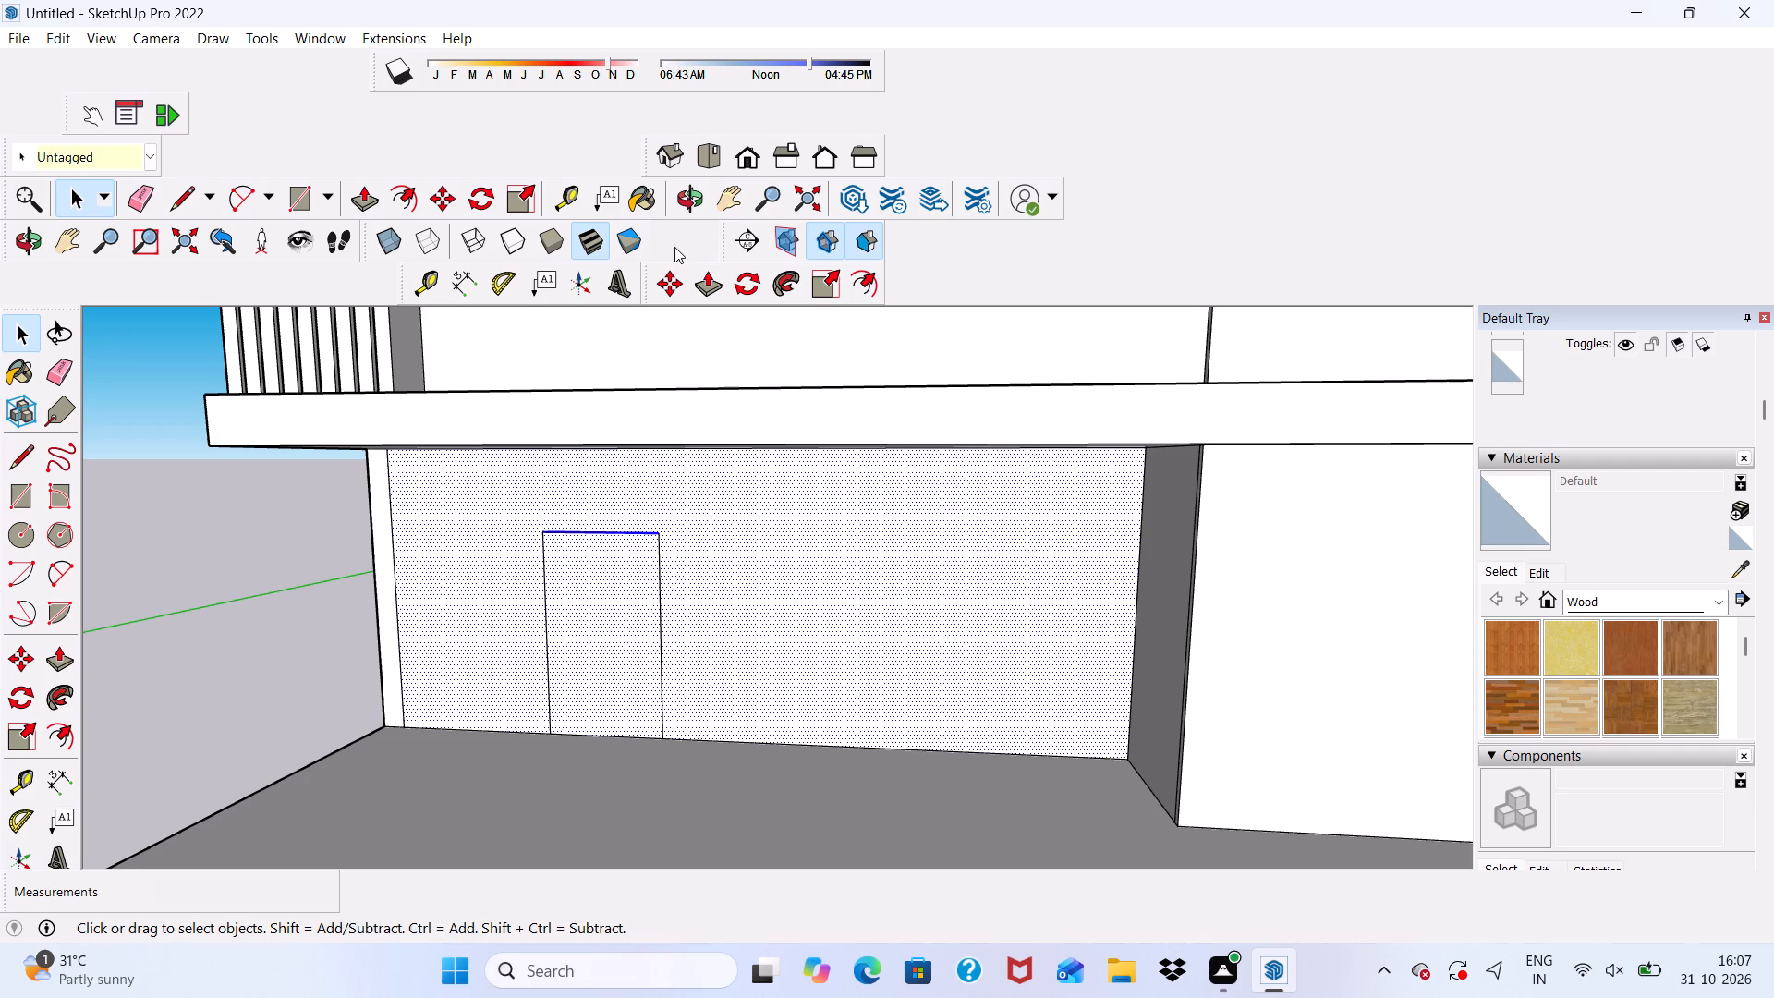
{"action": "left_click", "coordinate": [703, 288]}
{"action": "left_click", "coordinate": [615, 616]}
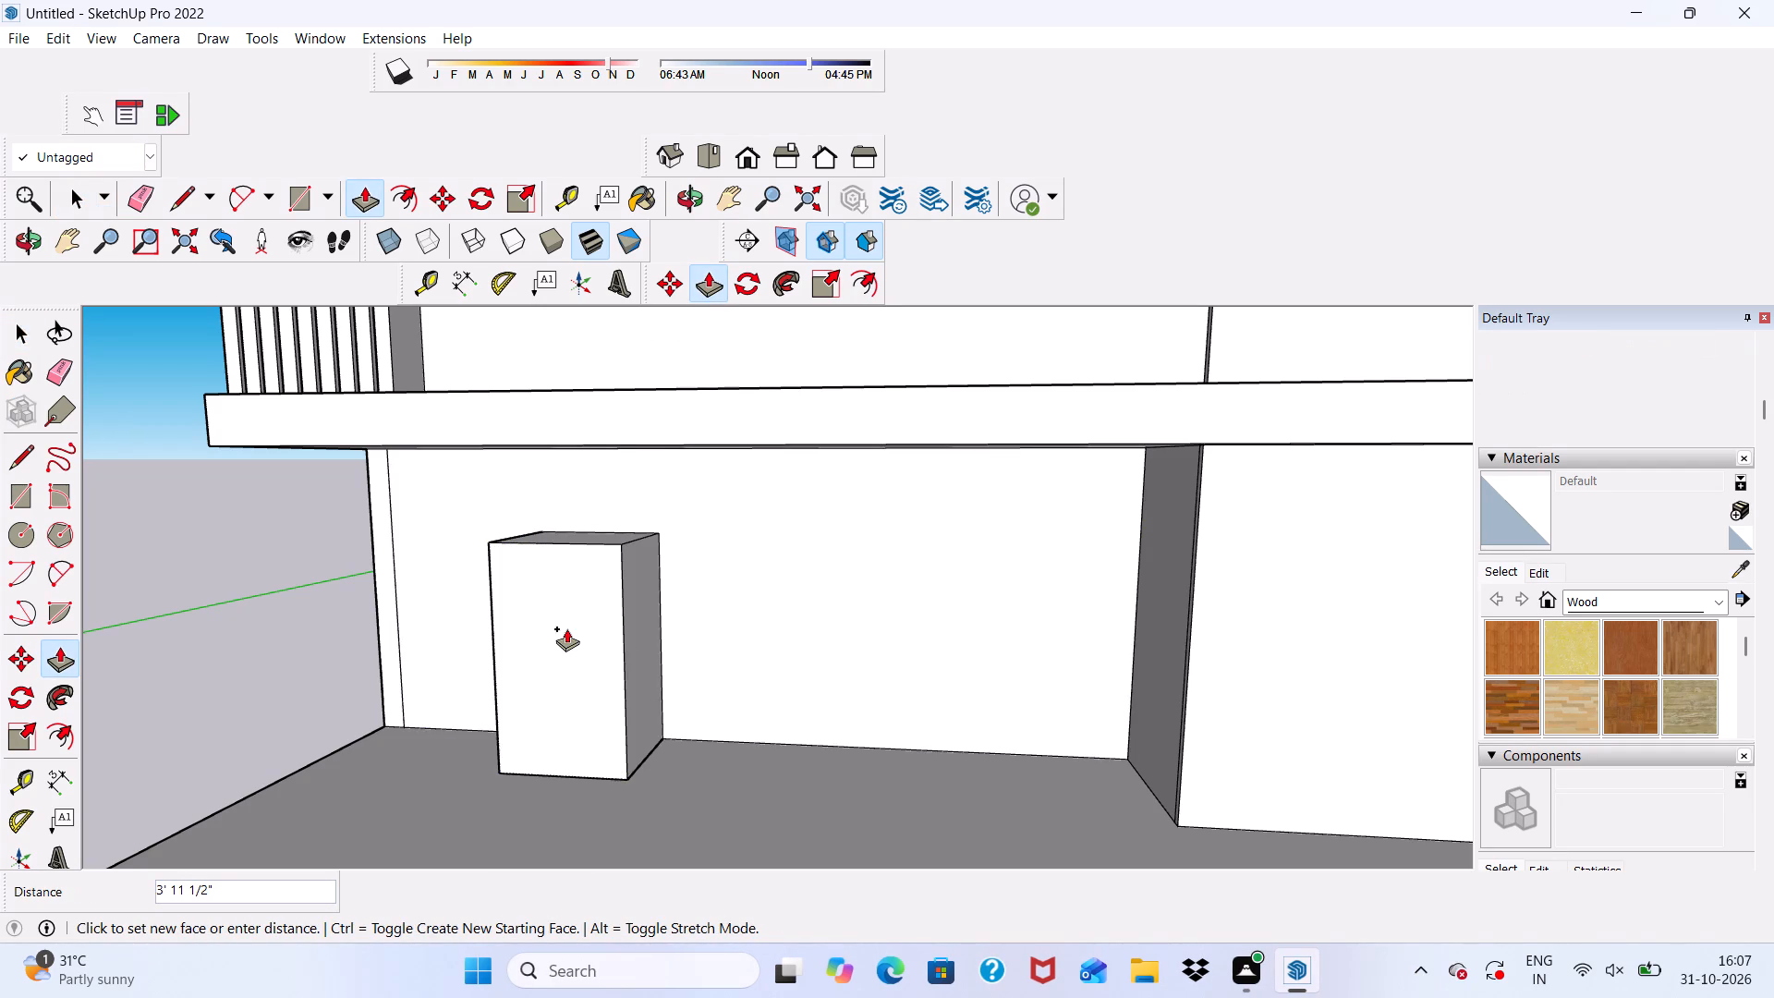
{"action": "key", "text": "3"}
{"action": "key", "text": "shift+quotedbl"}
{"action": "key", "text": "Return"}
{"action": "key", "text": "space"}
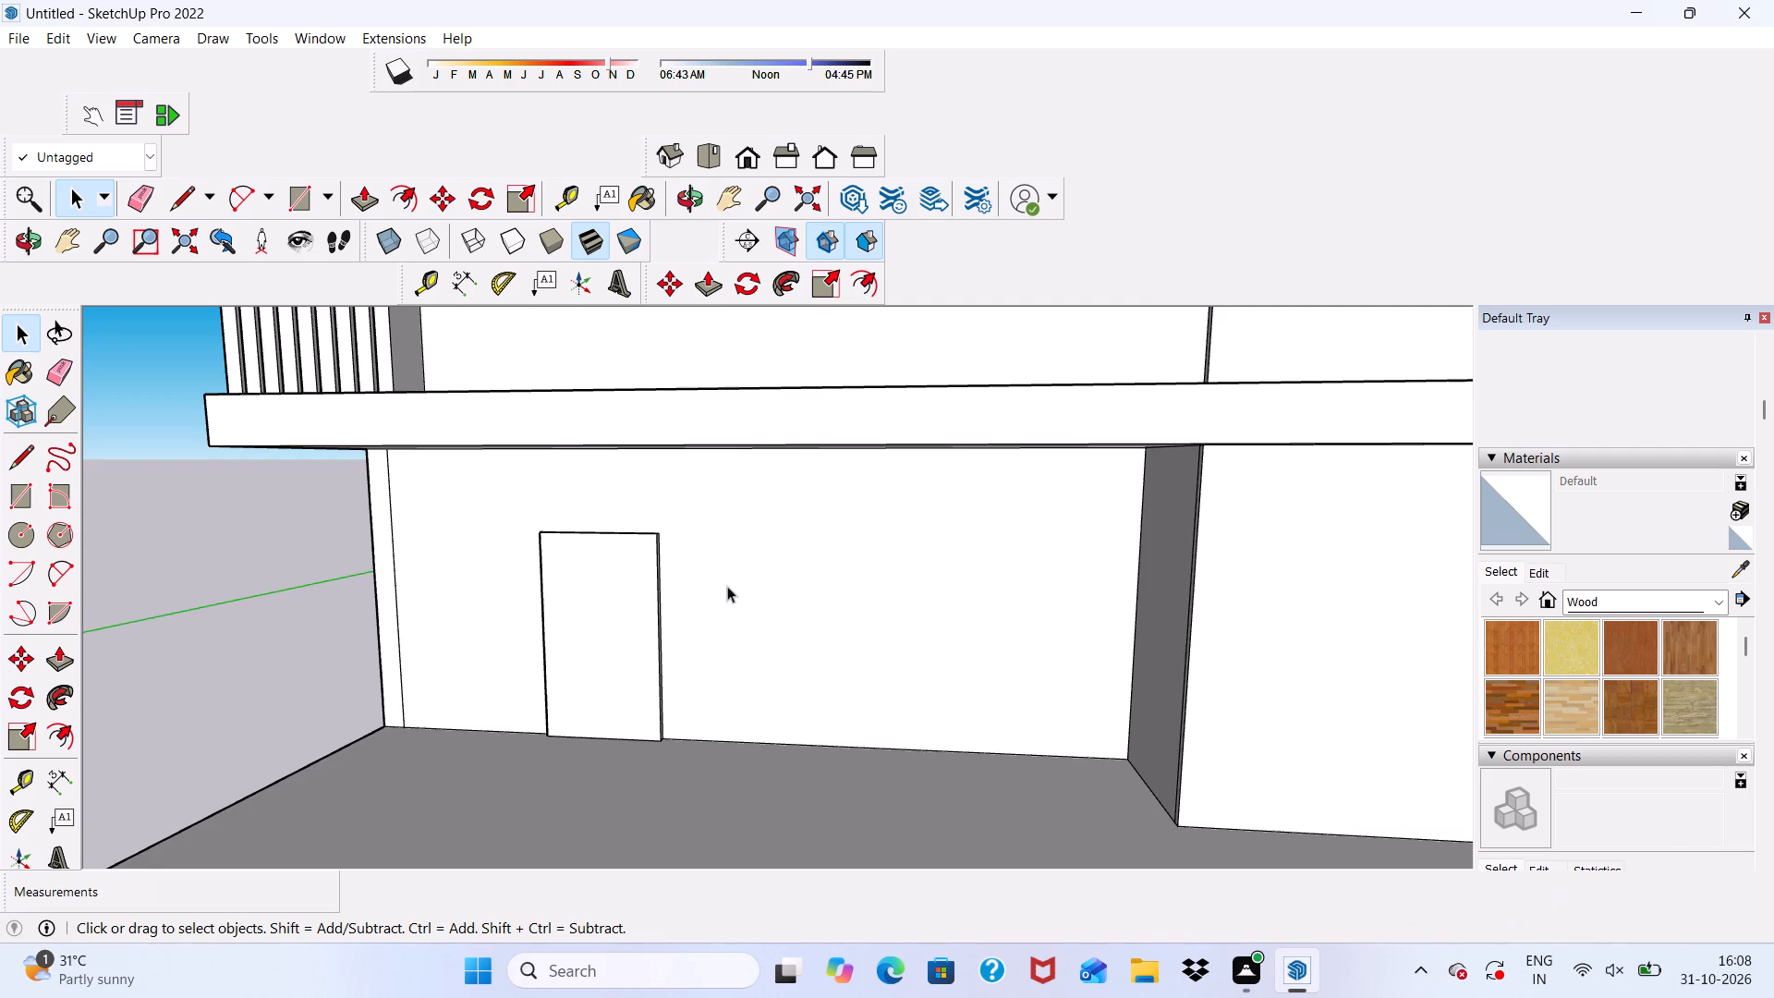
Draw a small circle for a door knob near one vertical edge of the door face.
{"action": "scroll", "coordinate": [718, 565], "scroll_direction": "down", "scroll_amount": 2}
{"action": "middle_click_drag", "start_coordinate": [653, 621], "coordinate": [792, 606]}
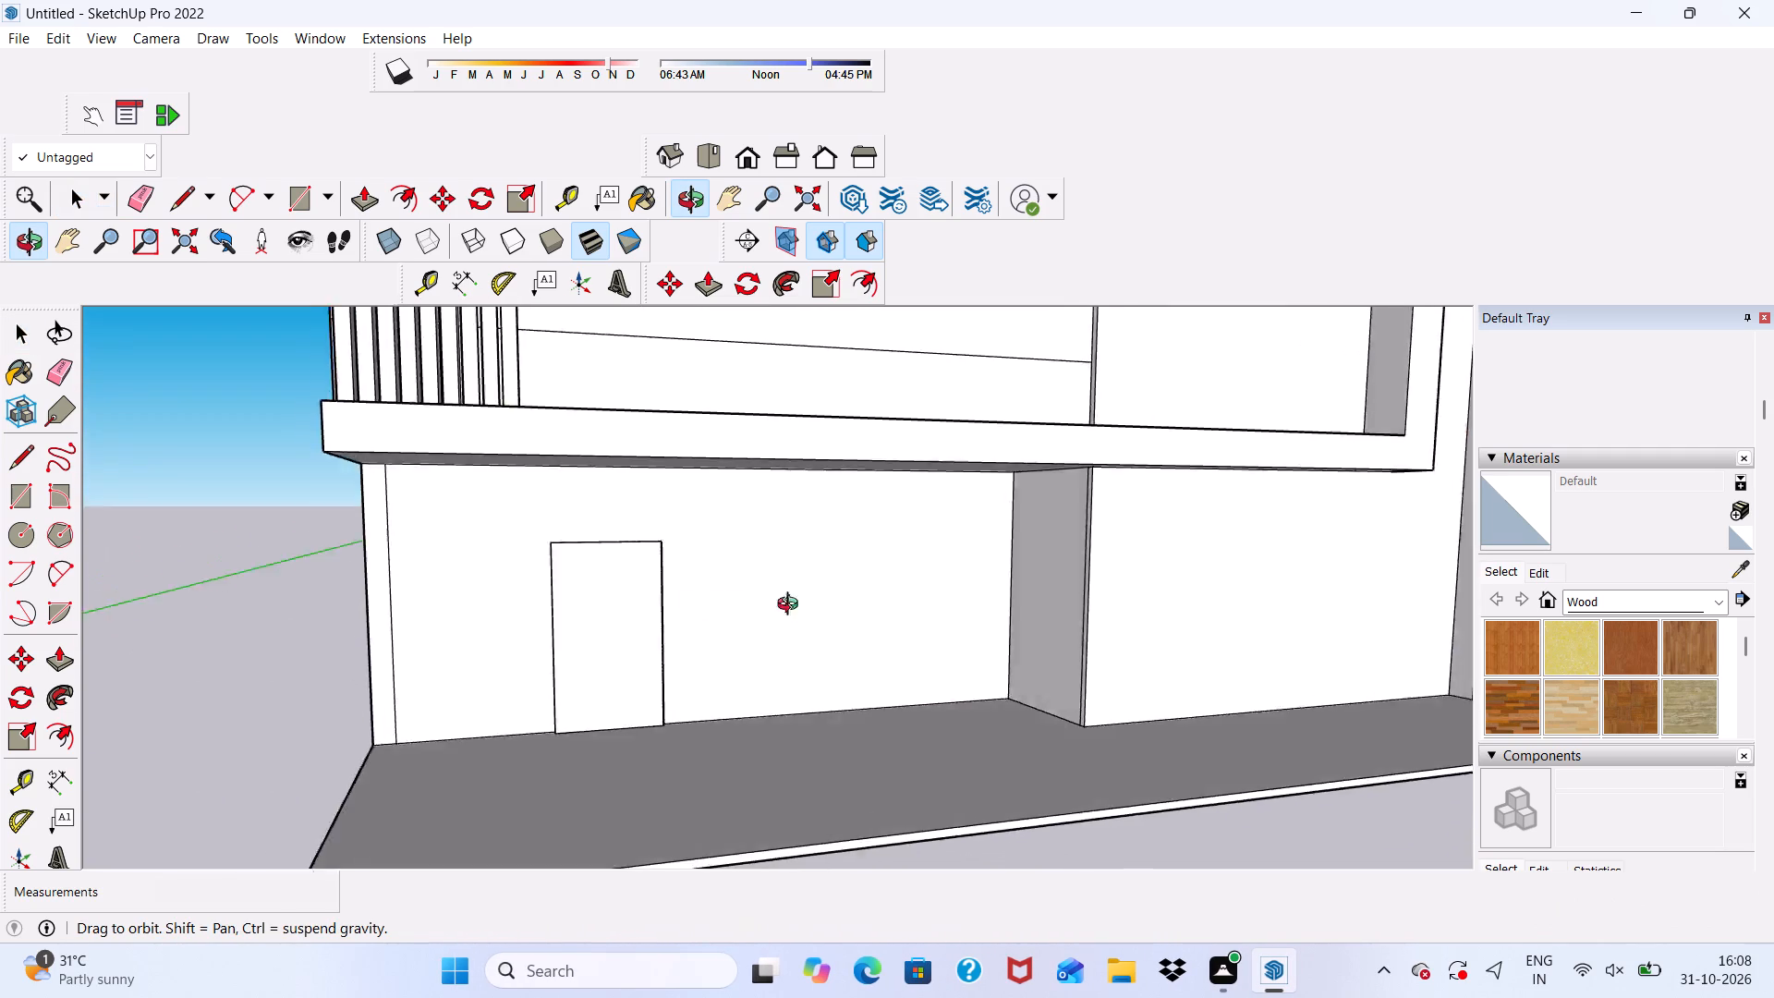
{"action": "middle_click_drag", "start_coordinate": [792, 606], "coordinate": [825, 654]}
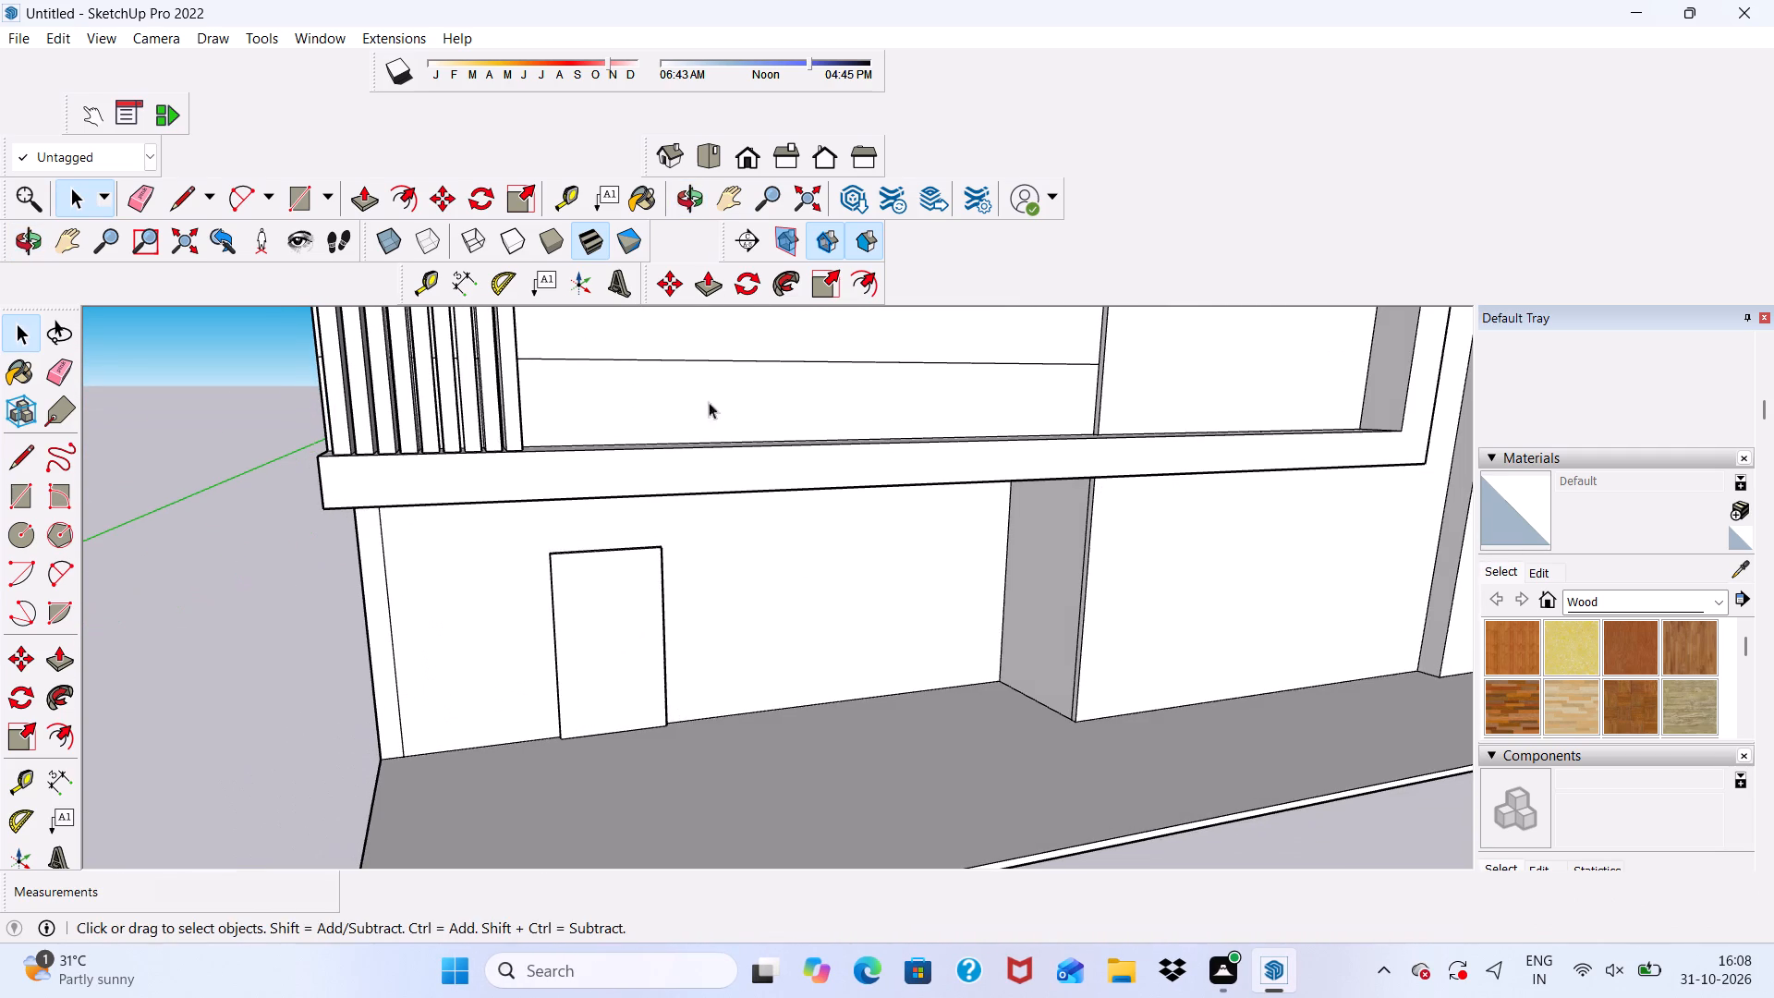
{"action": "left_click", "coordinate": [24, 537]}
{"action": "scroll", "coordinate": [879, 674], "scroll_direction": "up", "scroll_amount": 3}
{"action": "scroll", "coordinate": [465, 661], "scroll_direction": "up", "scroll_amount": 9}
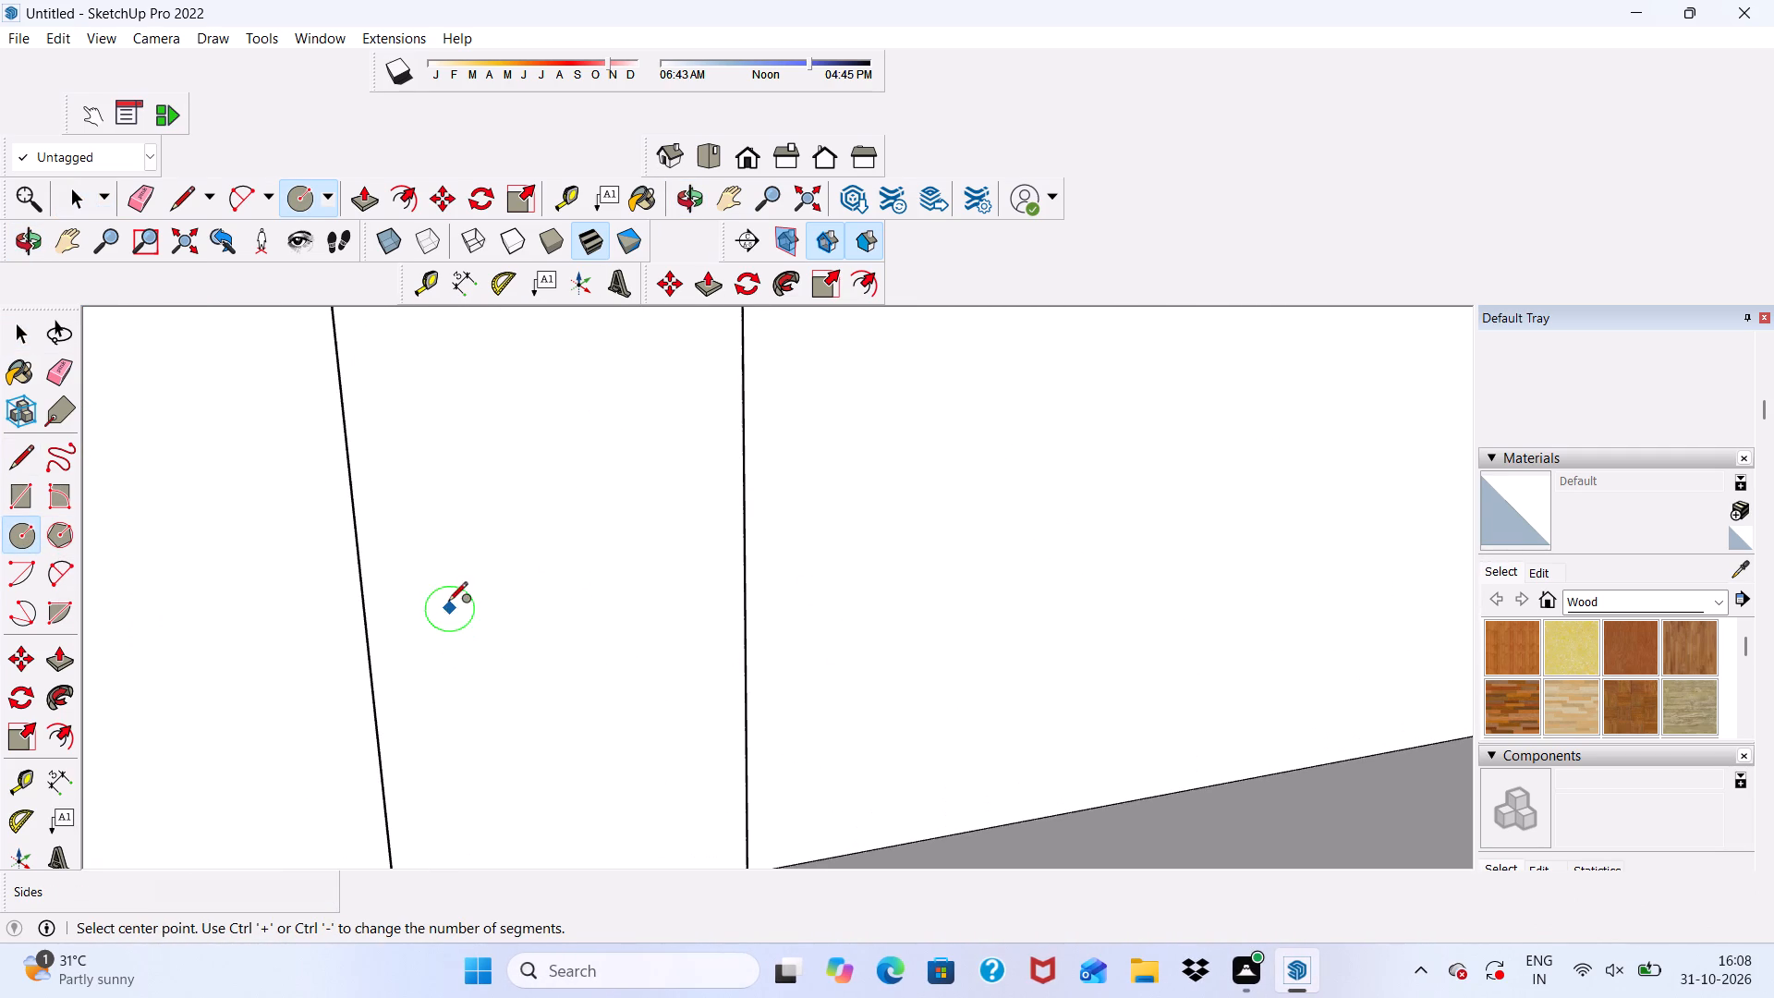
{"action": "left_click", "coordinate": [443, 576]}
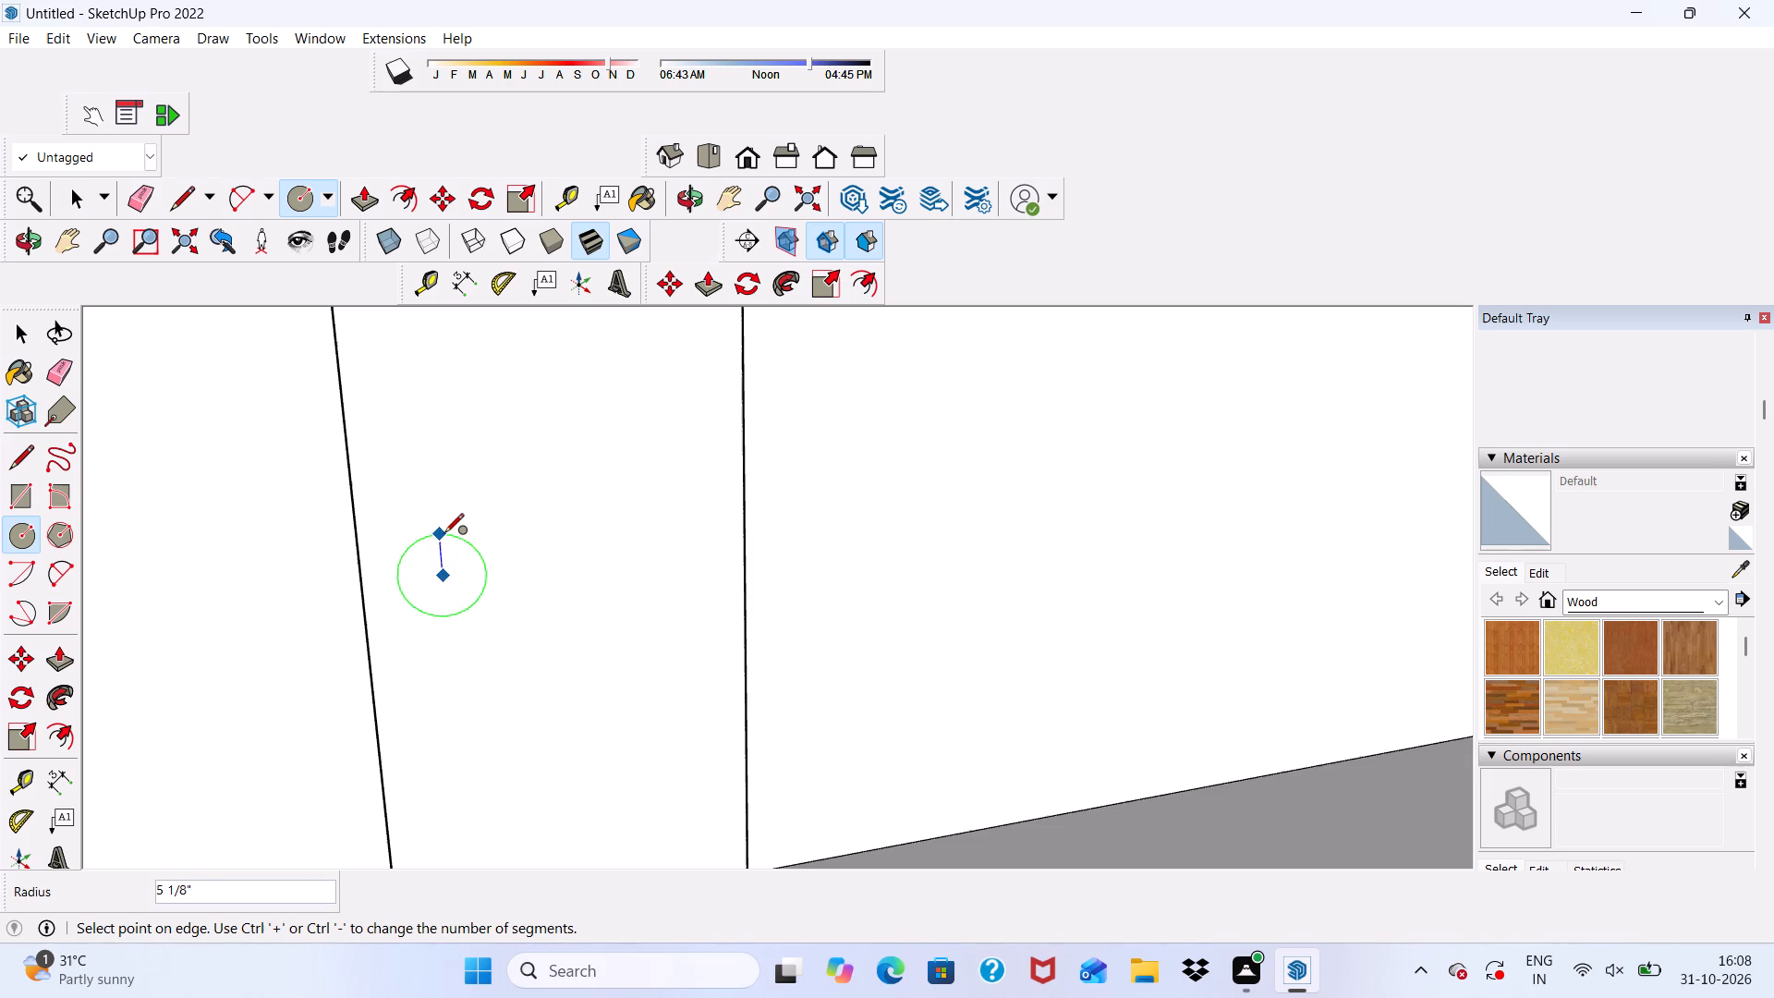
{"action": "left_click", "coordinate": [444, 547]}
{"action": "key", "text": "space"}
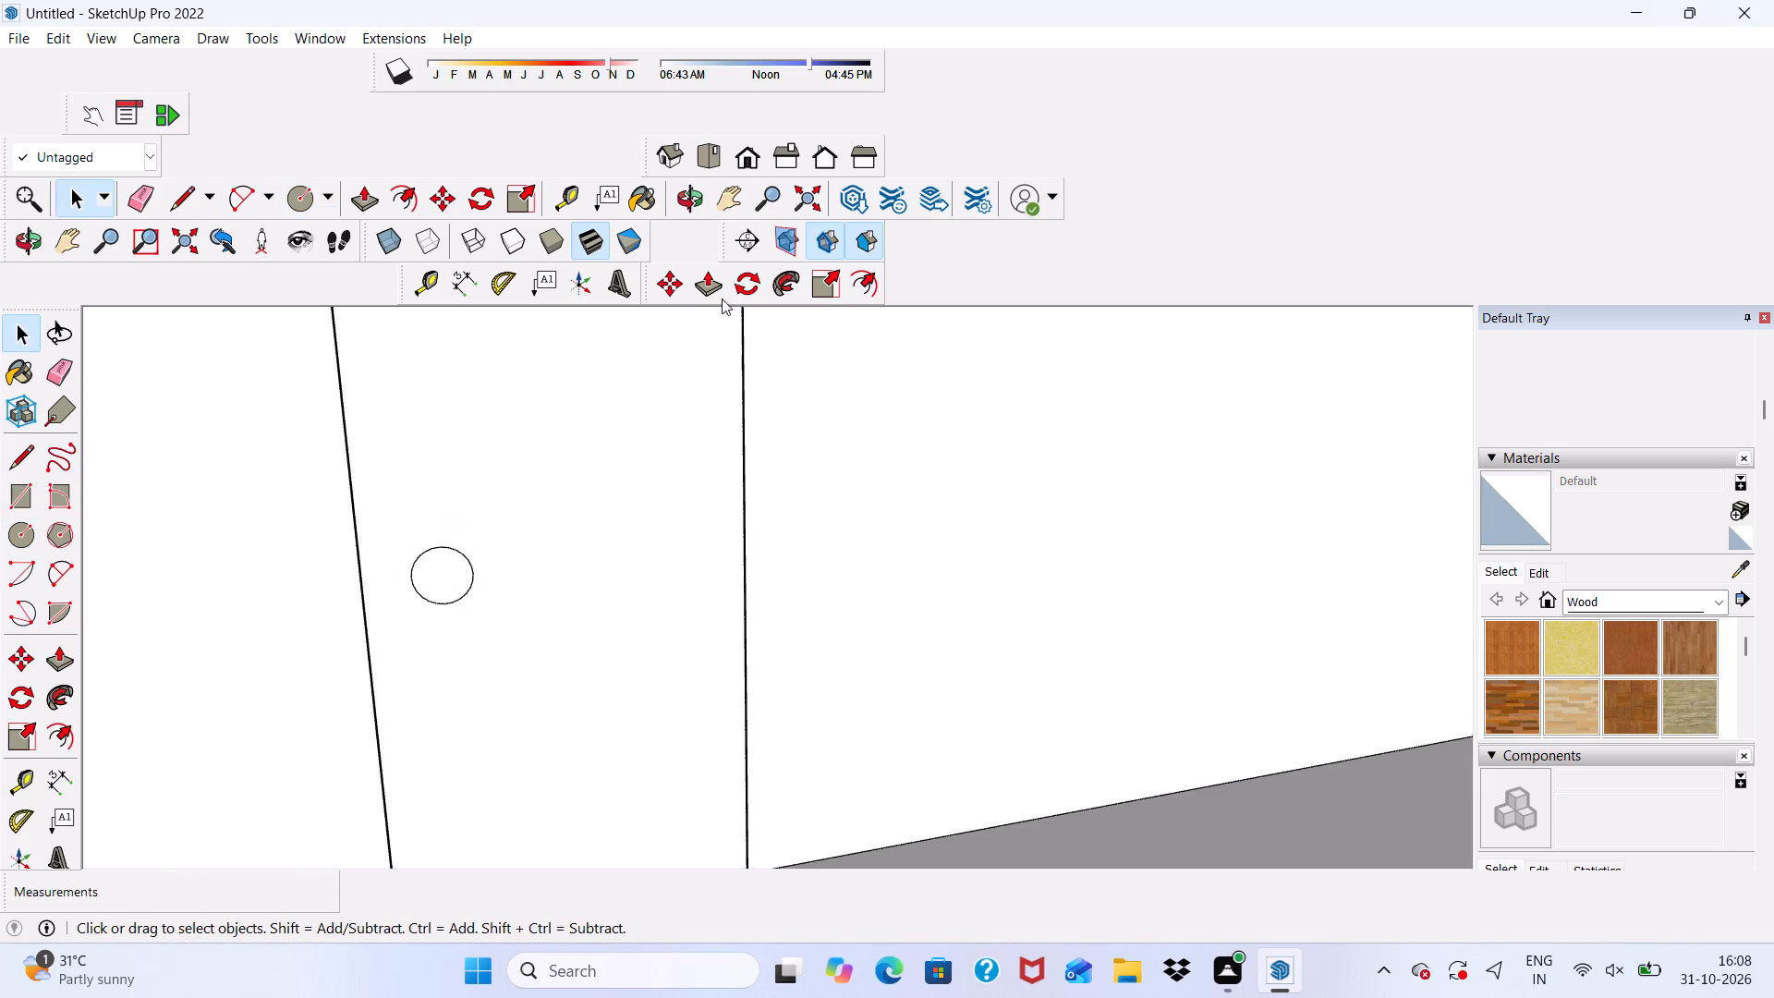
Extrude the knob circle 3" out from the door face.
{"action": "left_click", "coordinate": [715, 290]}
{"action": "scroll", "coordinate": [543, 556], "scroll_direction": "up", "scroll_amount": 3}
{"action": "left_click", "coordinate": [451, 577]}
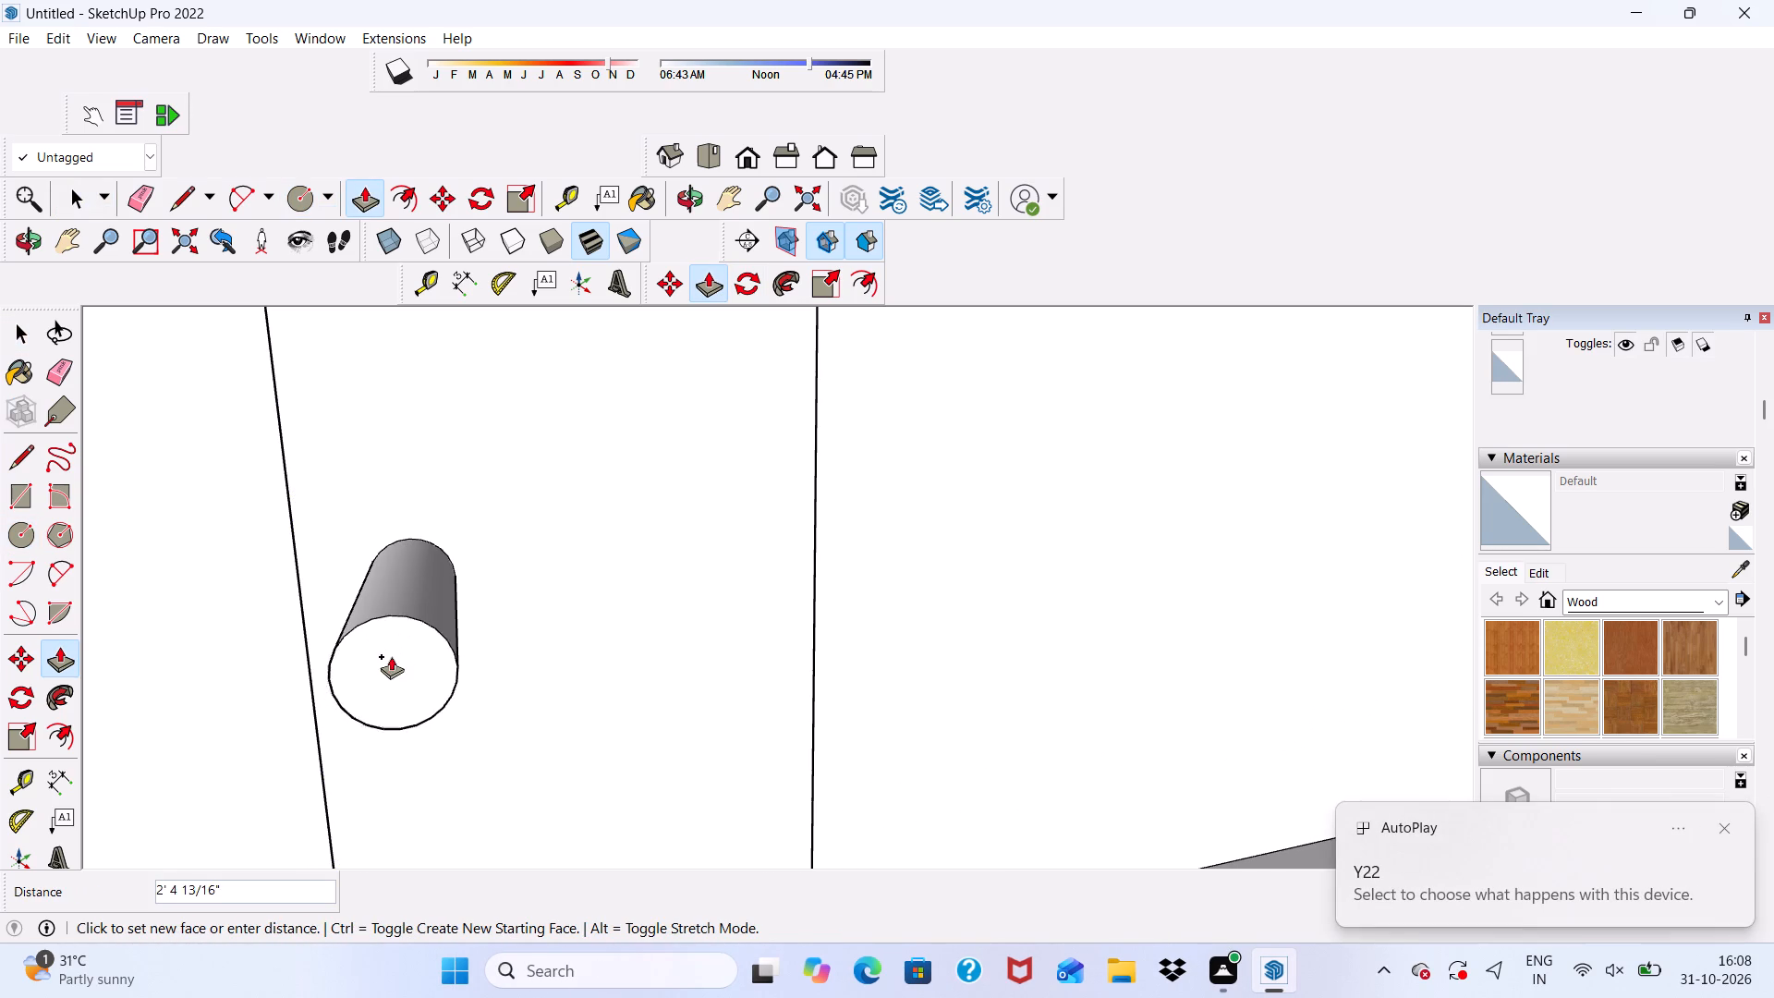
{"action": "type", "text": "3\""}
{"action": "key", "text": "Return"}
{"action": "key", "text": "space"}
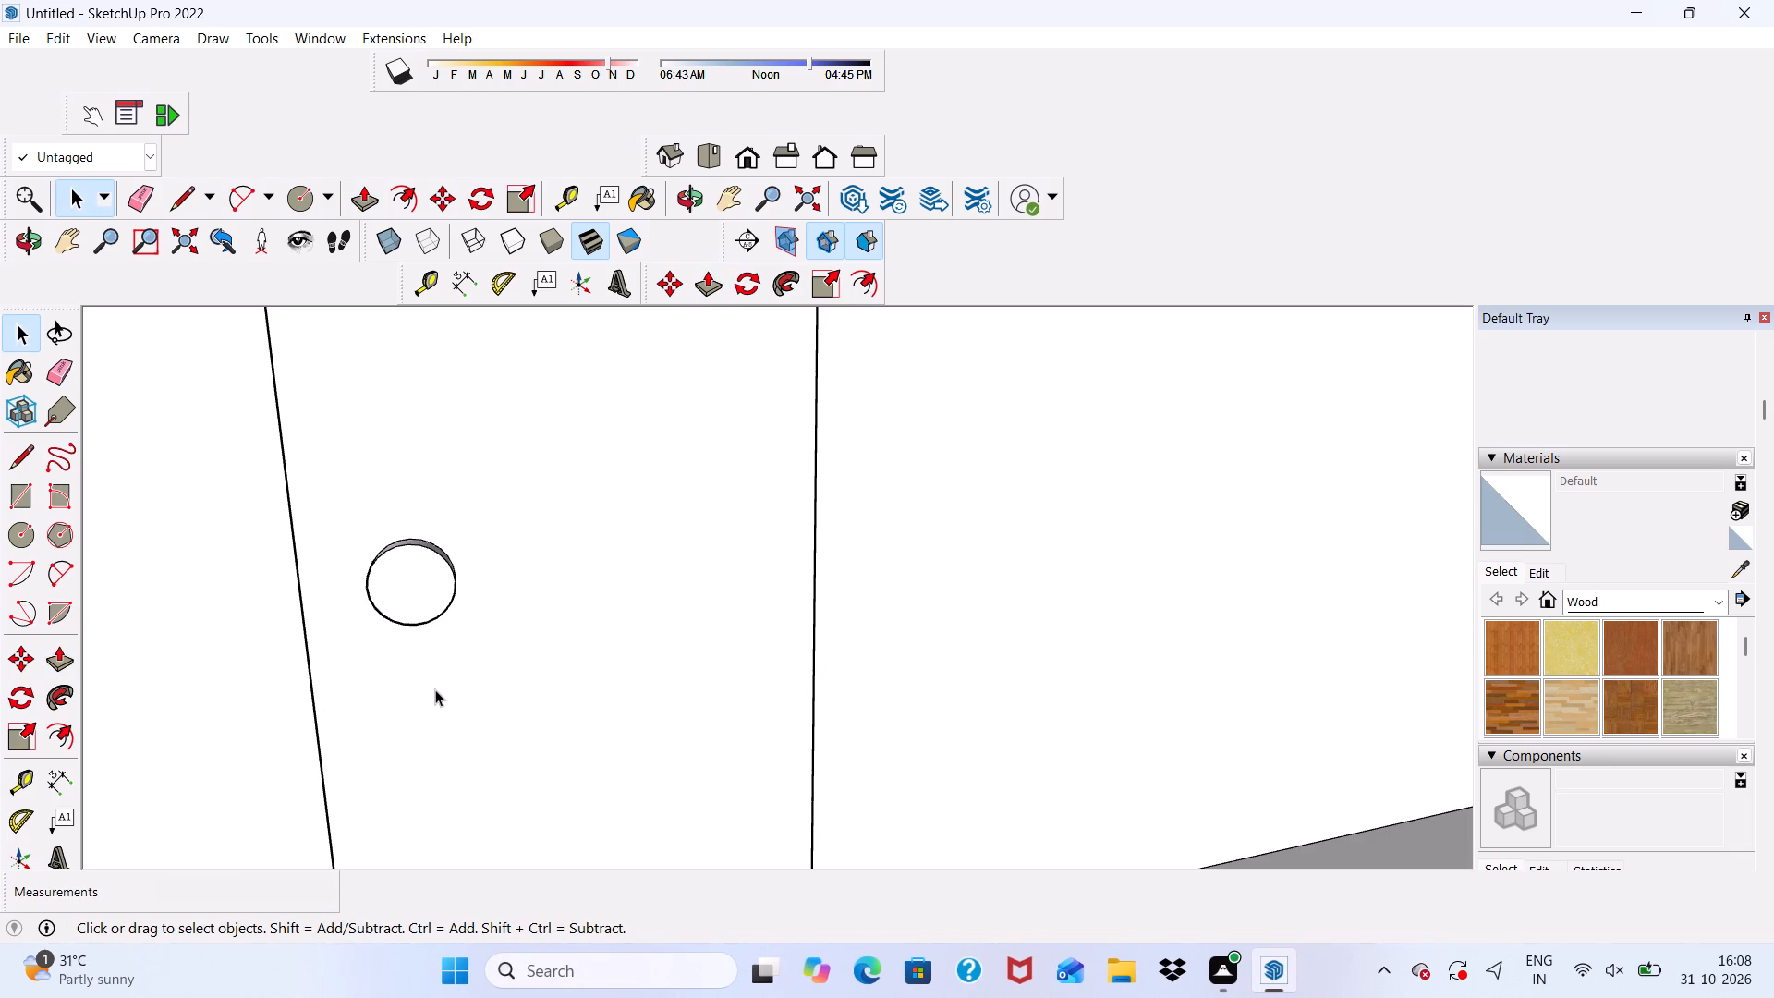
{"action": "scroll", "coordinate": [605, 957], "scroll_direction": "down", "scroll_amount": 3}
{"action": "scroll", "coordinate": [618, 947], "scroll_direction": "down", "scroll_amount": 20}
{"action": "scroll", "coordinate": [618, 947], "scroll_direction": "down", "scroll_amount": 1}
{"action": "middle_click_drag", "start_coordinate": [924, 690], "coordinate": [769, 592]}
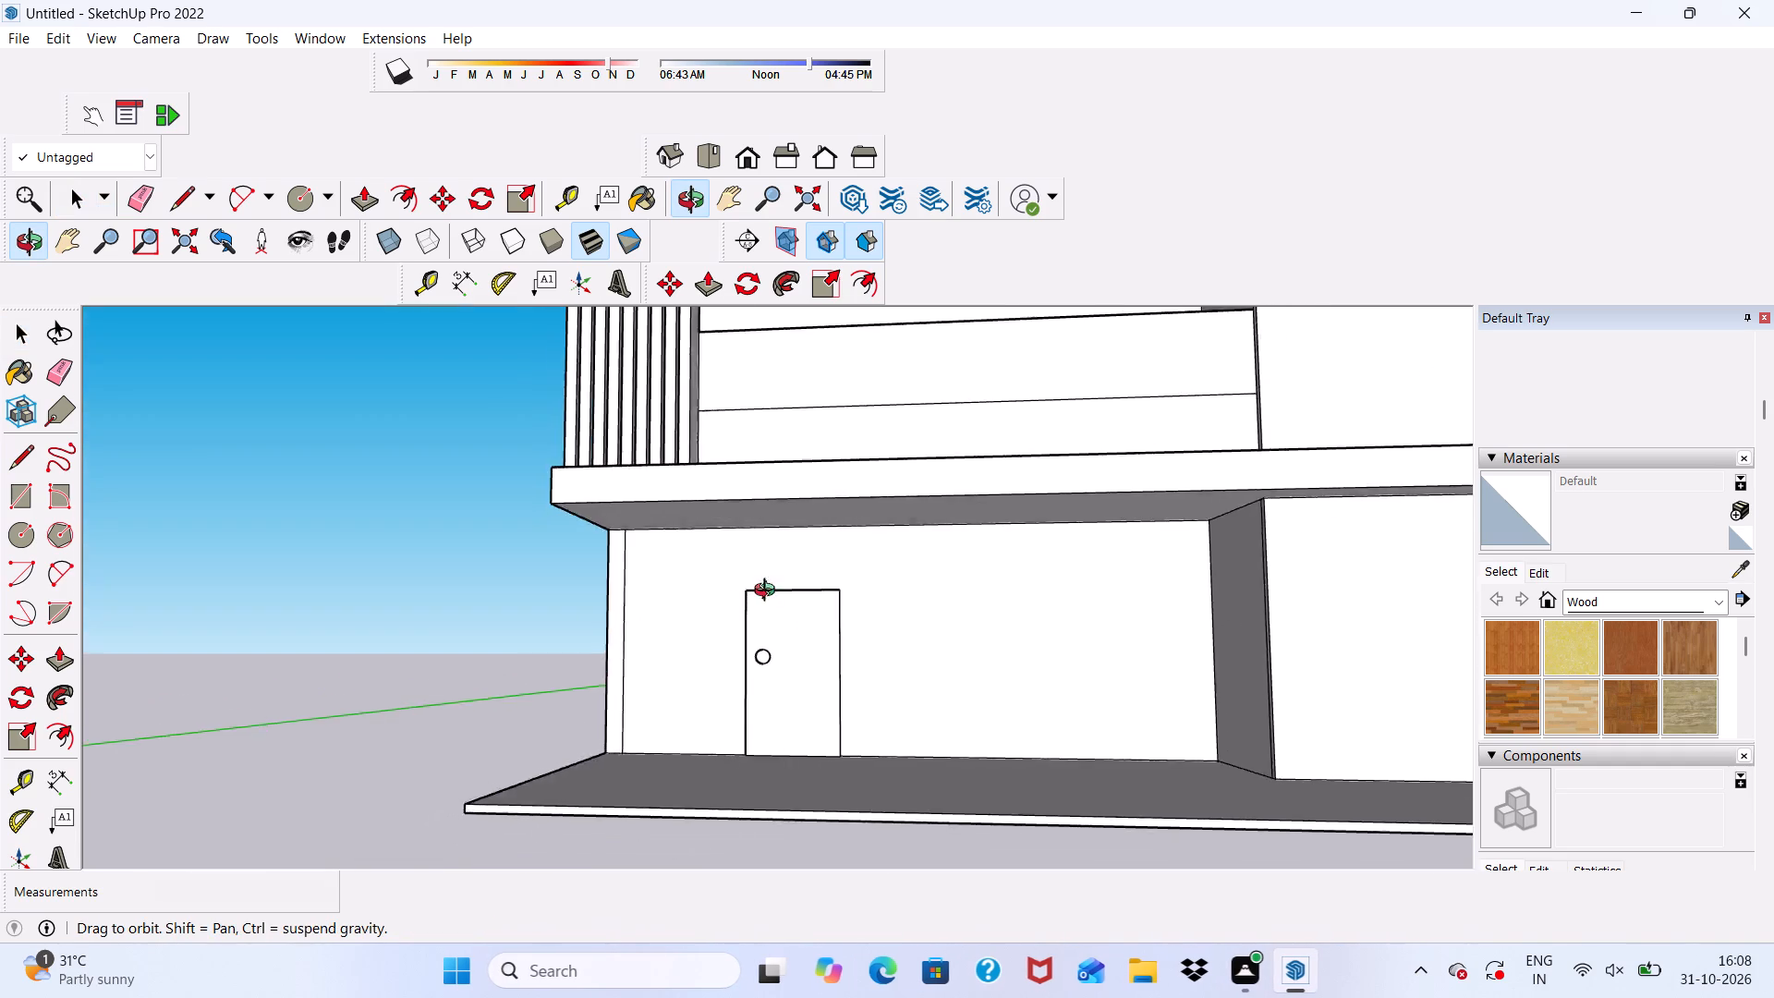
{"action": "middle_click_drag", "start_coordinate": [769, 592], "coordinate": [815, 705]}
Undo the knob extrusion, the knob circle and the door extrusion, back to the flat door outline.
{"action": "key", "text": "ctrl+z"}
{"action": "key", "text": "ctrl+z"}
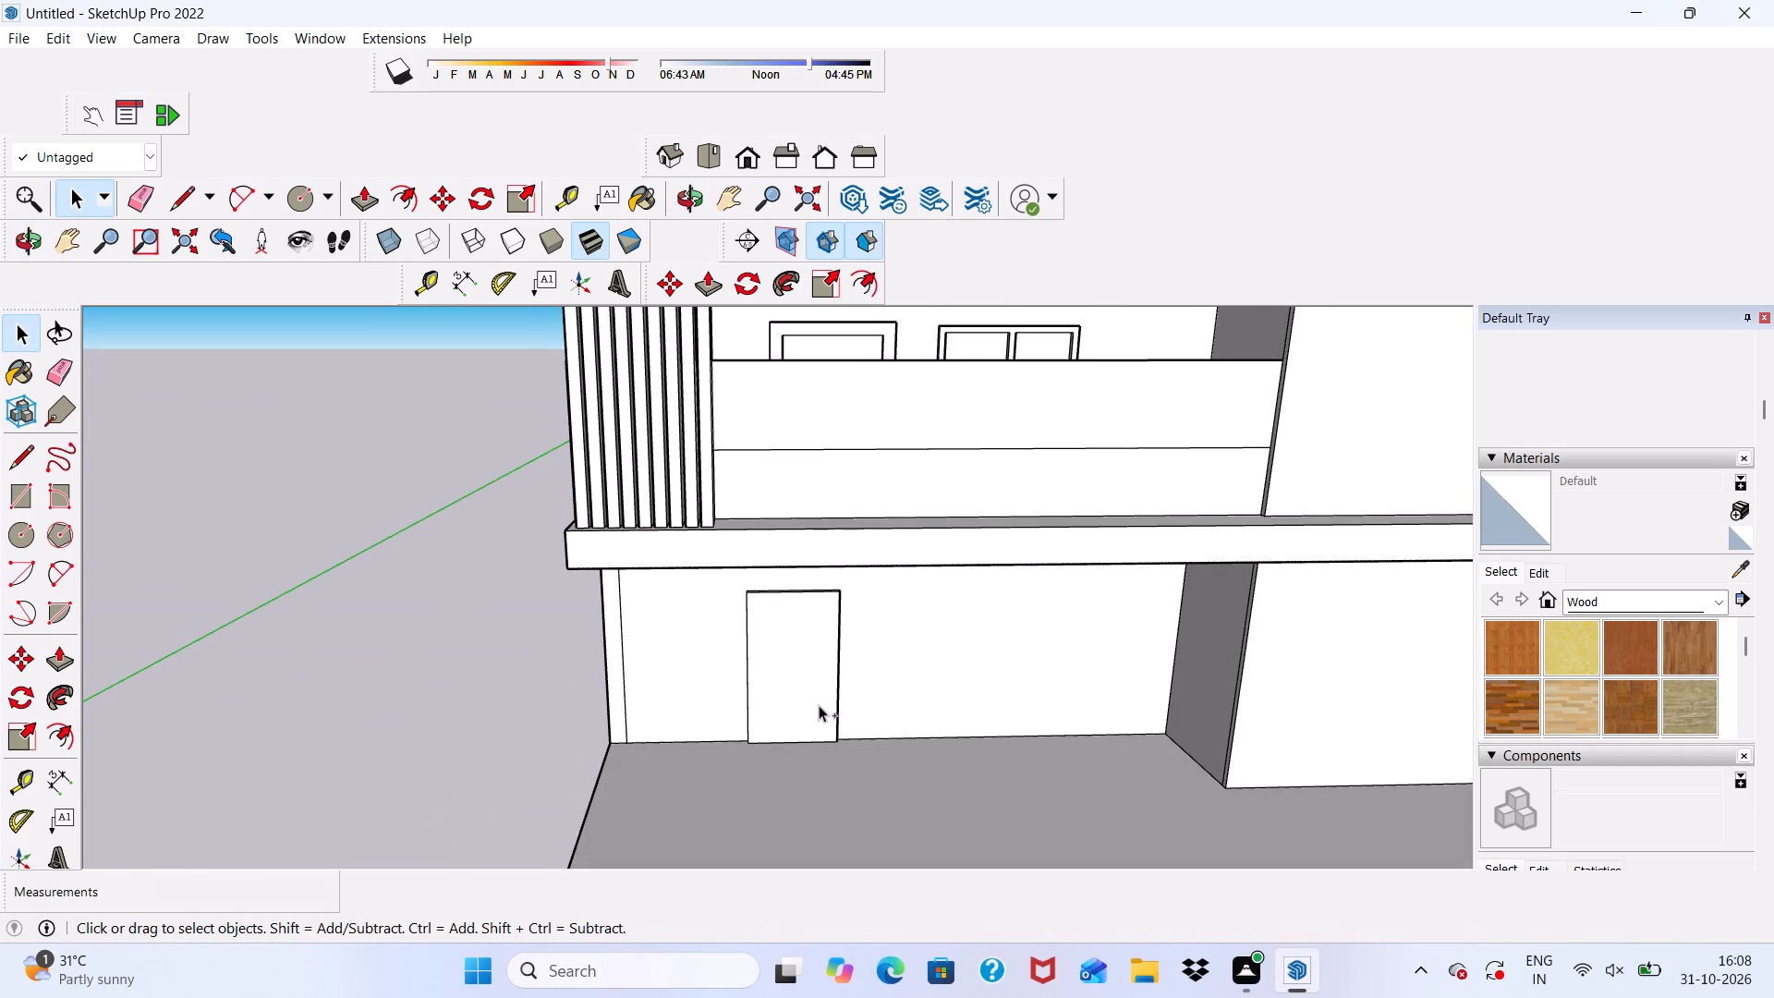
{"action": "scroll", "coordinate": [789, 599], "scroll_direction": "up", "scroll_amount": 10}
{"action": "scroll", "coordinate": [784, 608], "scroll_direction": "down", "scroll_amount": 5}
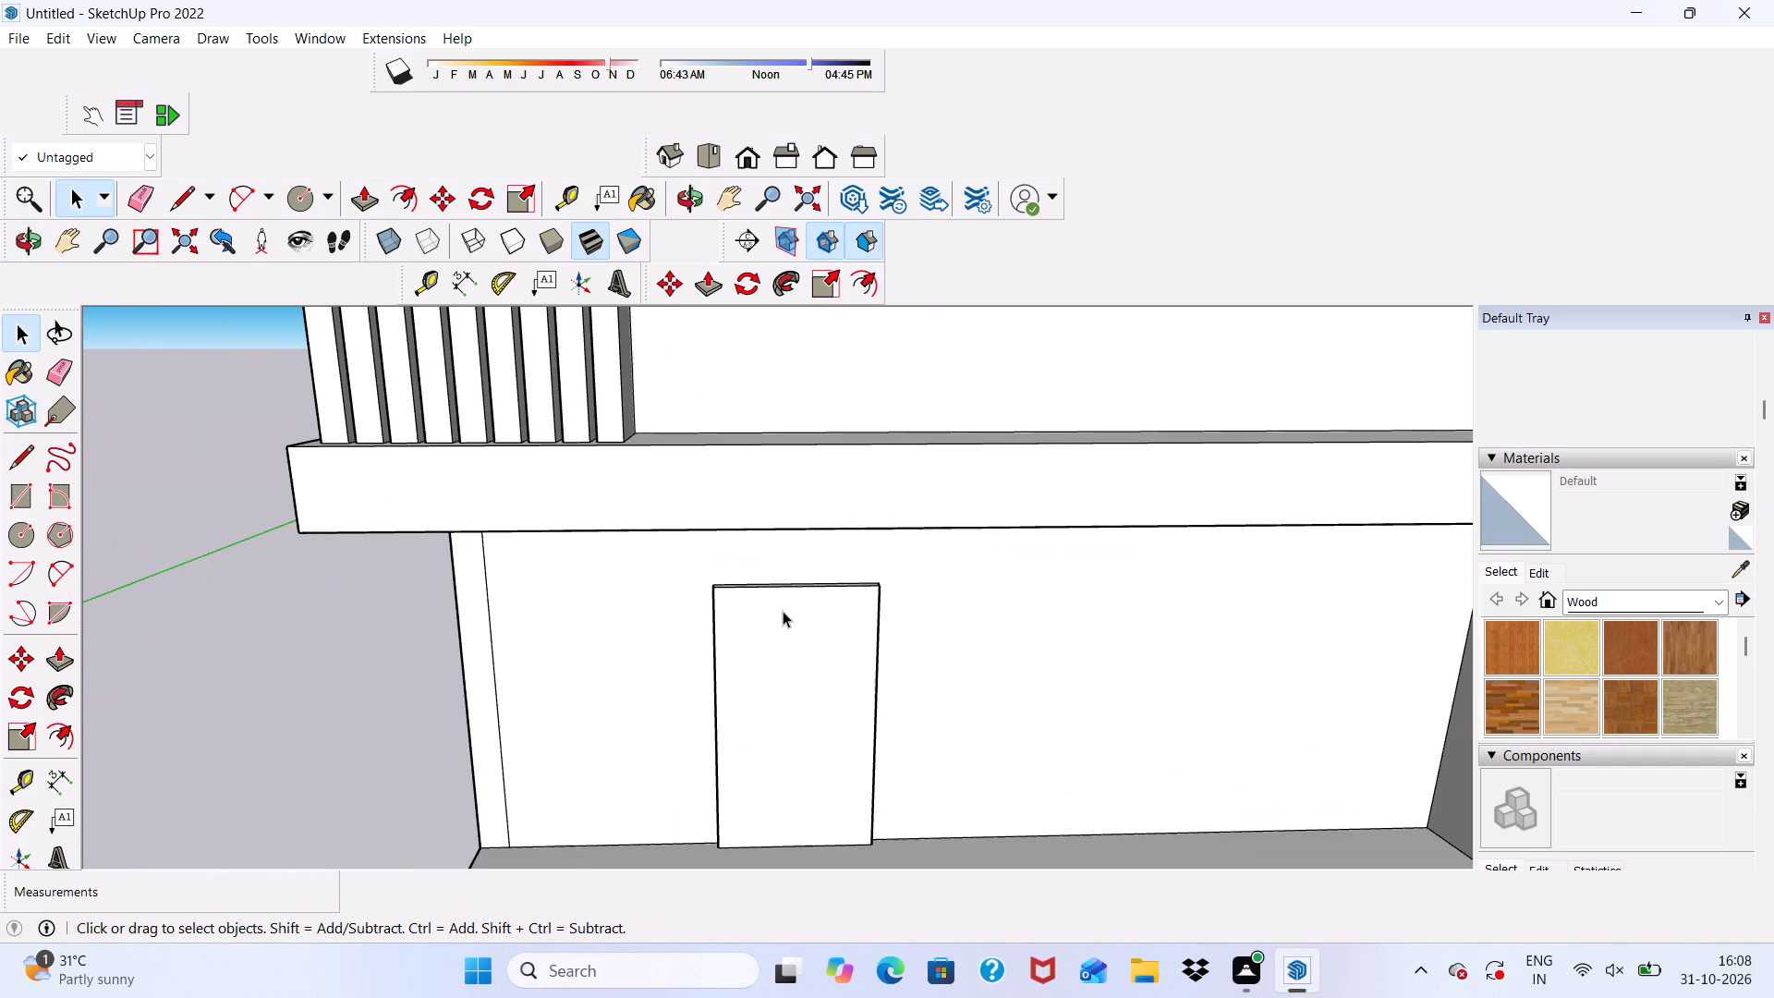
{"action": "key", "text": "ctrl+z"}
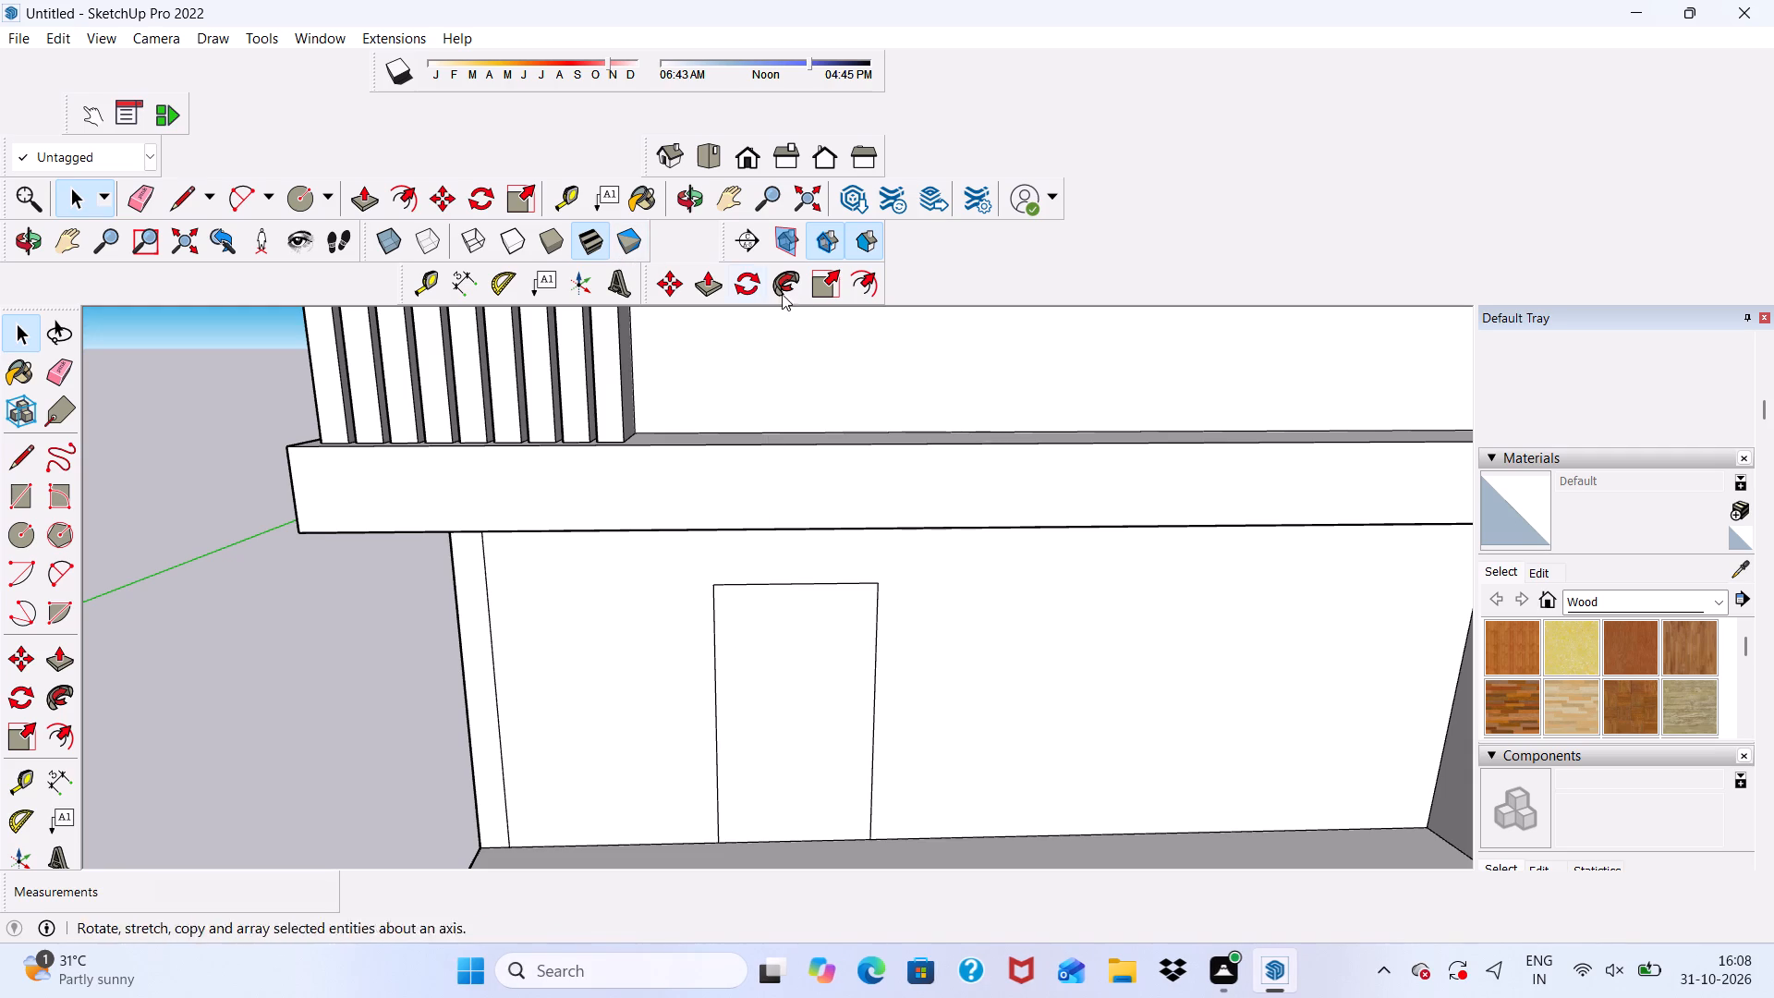
Offset the ground-floor door outline outward by 6" to form a frame border.
{"action": "left_click", "coordinate": [870, 273]}
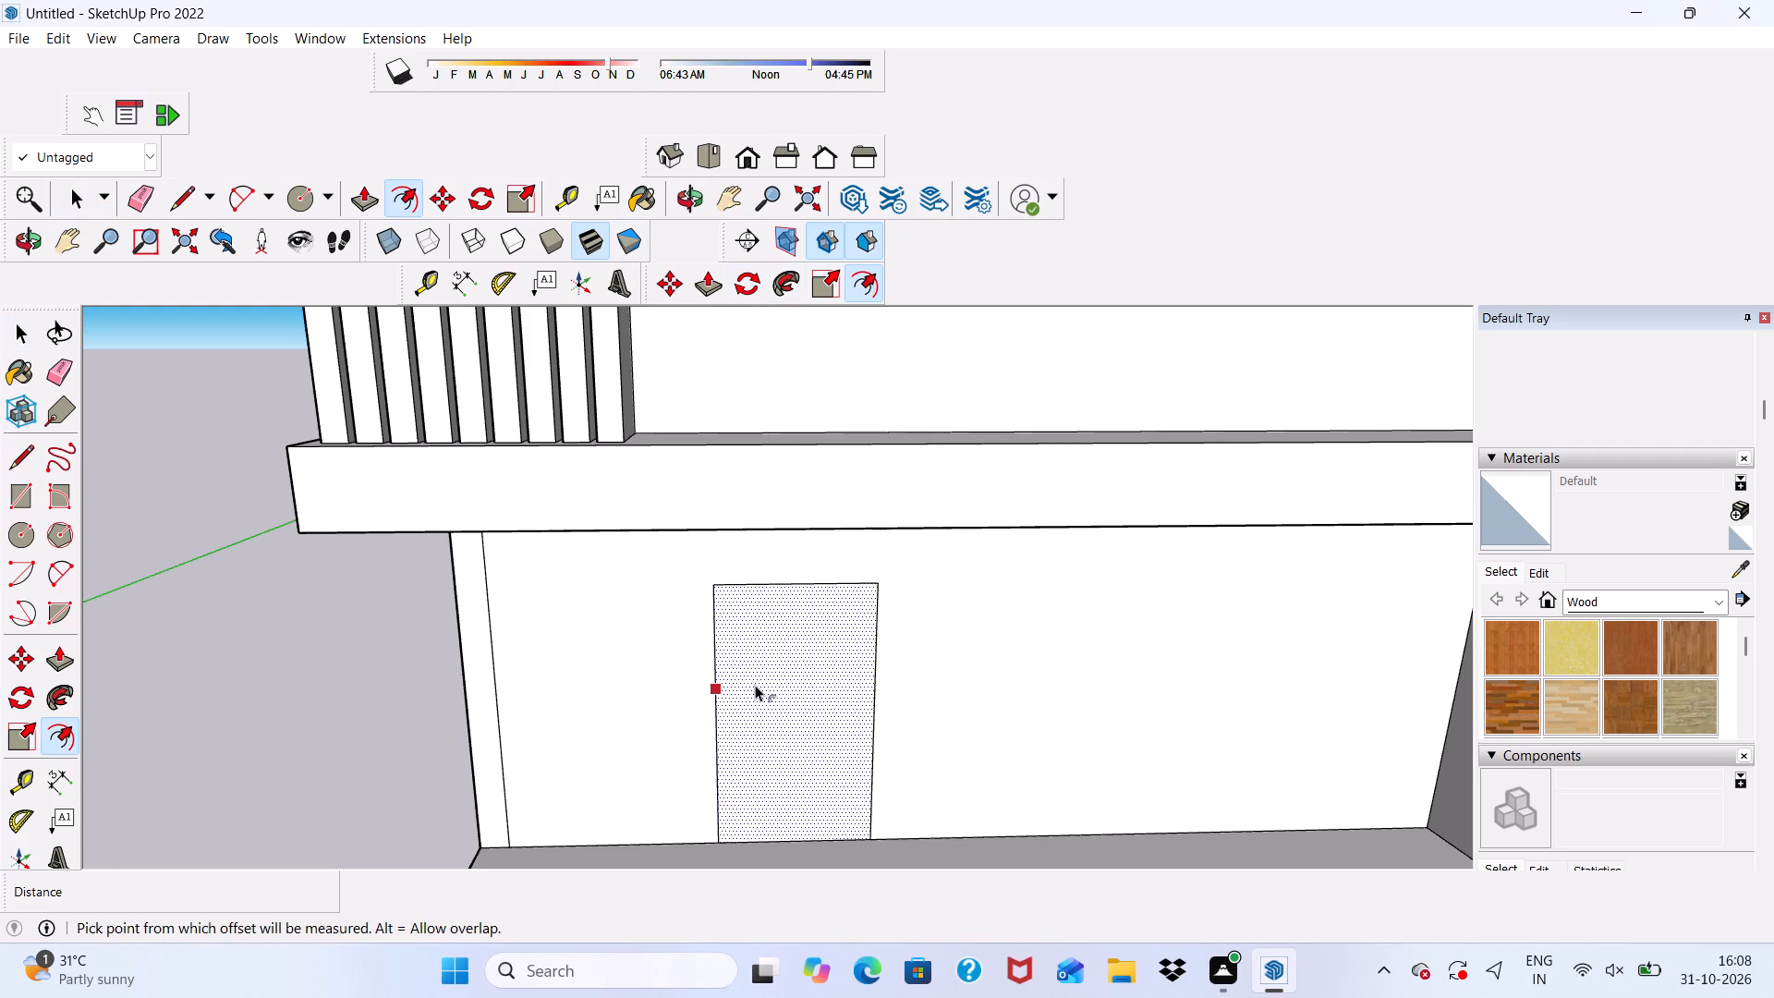
{"action": "left_click", "coordinate": [755, 685]}
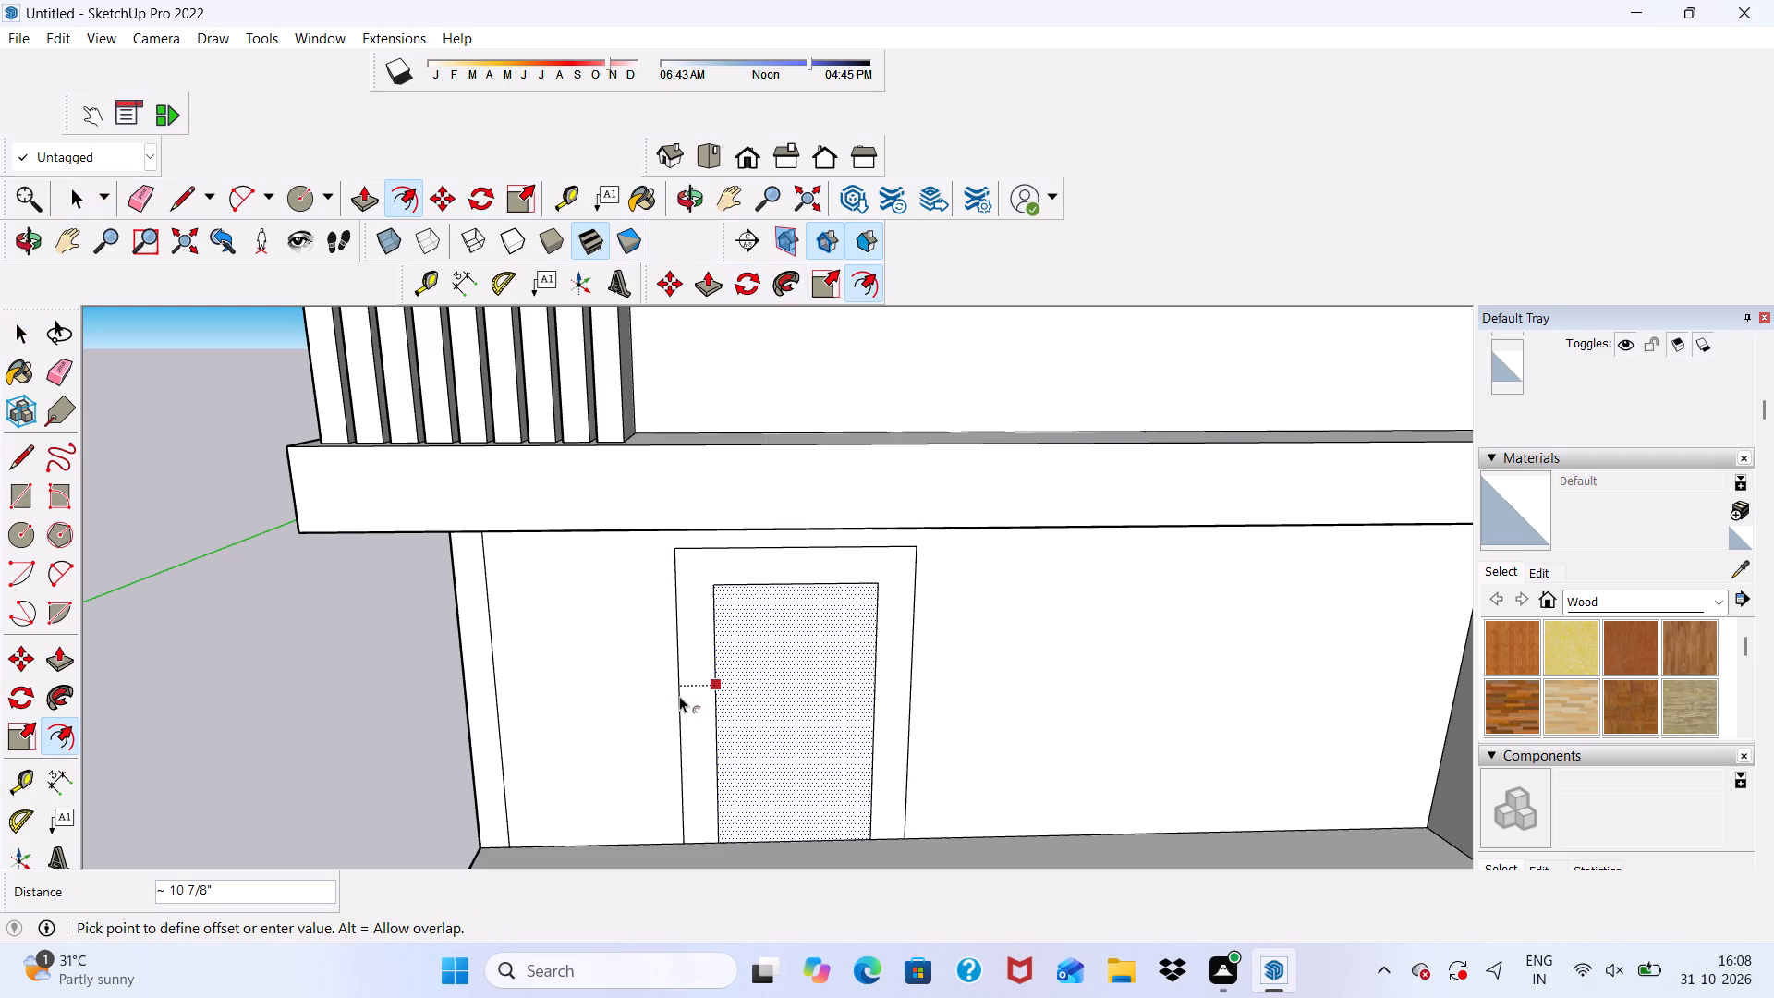
{"action": "key", "text": "6"}
{"action": "key", "text": "shift+quotedbl"}
{"action": "key", "text": "Return"}
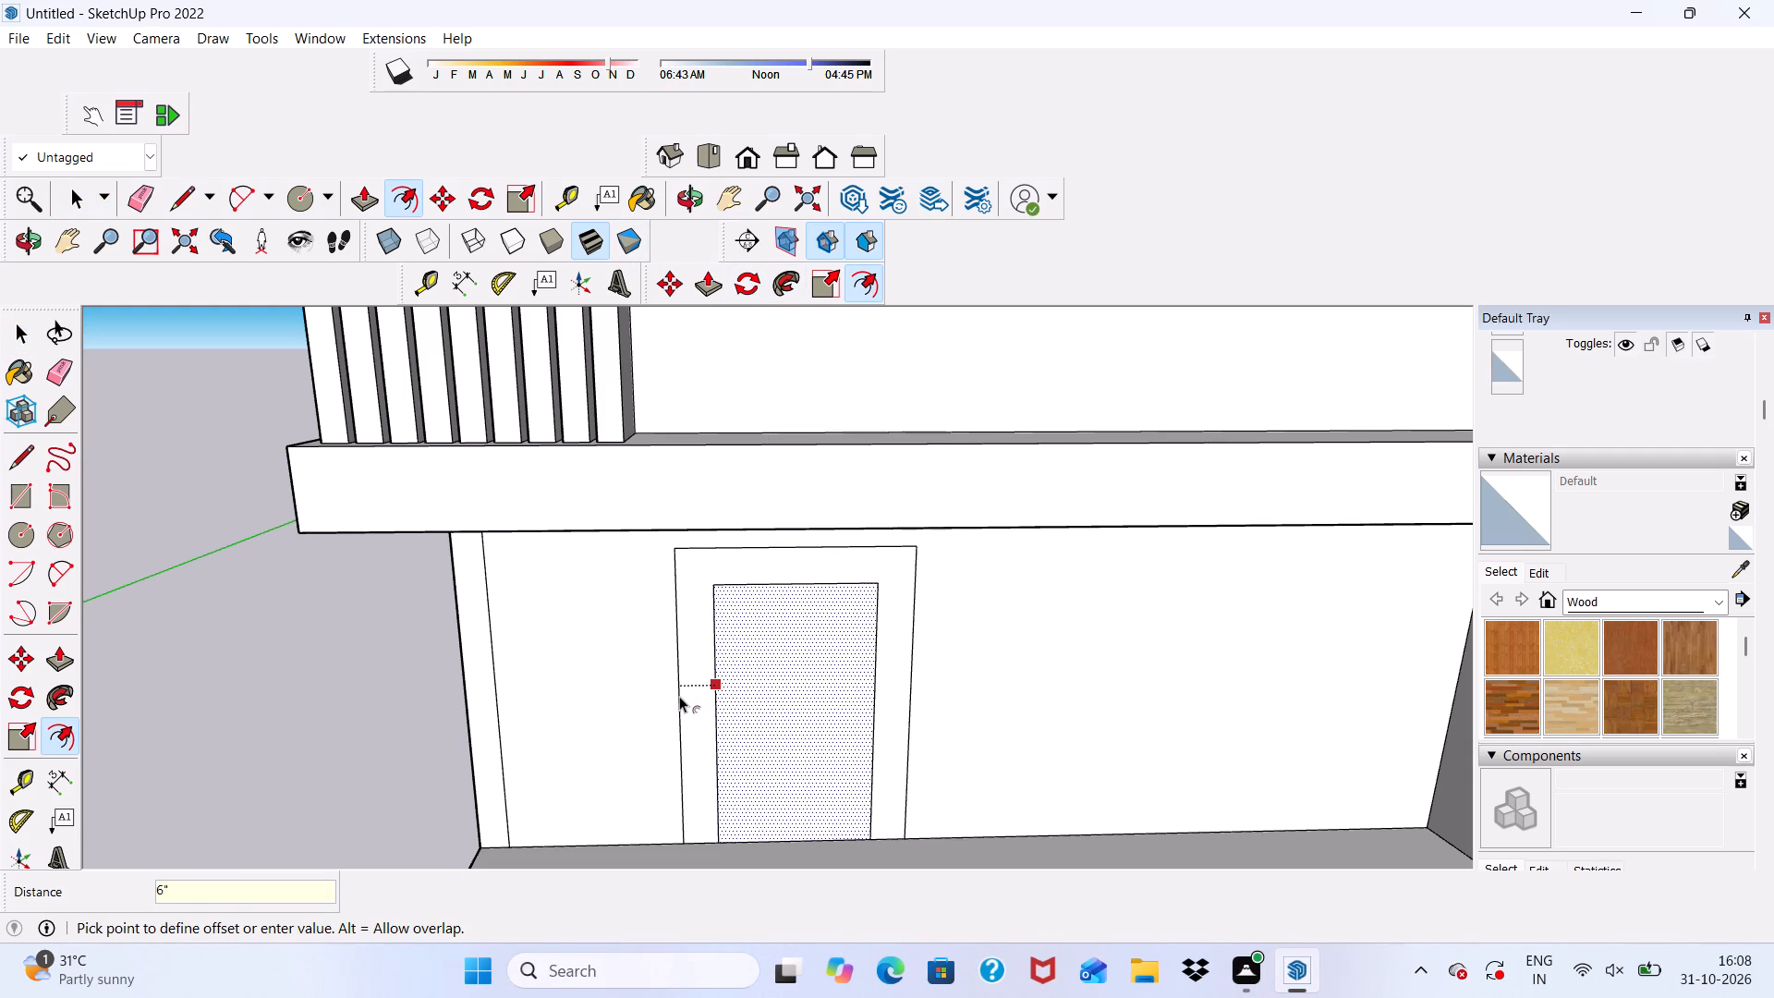
{"action": "key", "text": "space"}
{"action": "left_click", "coordinate": [363, 634]}
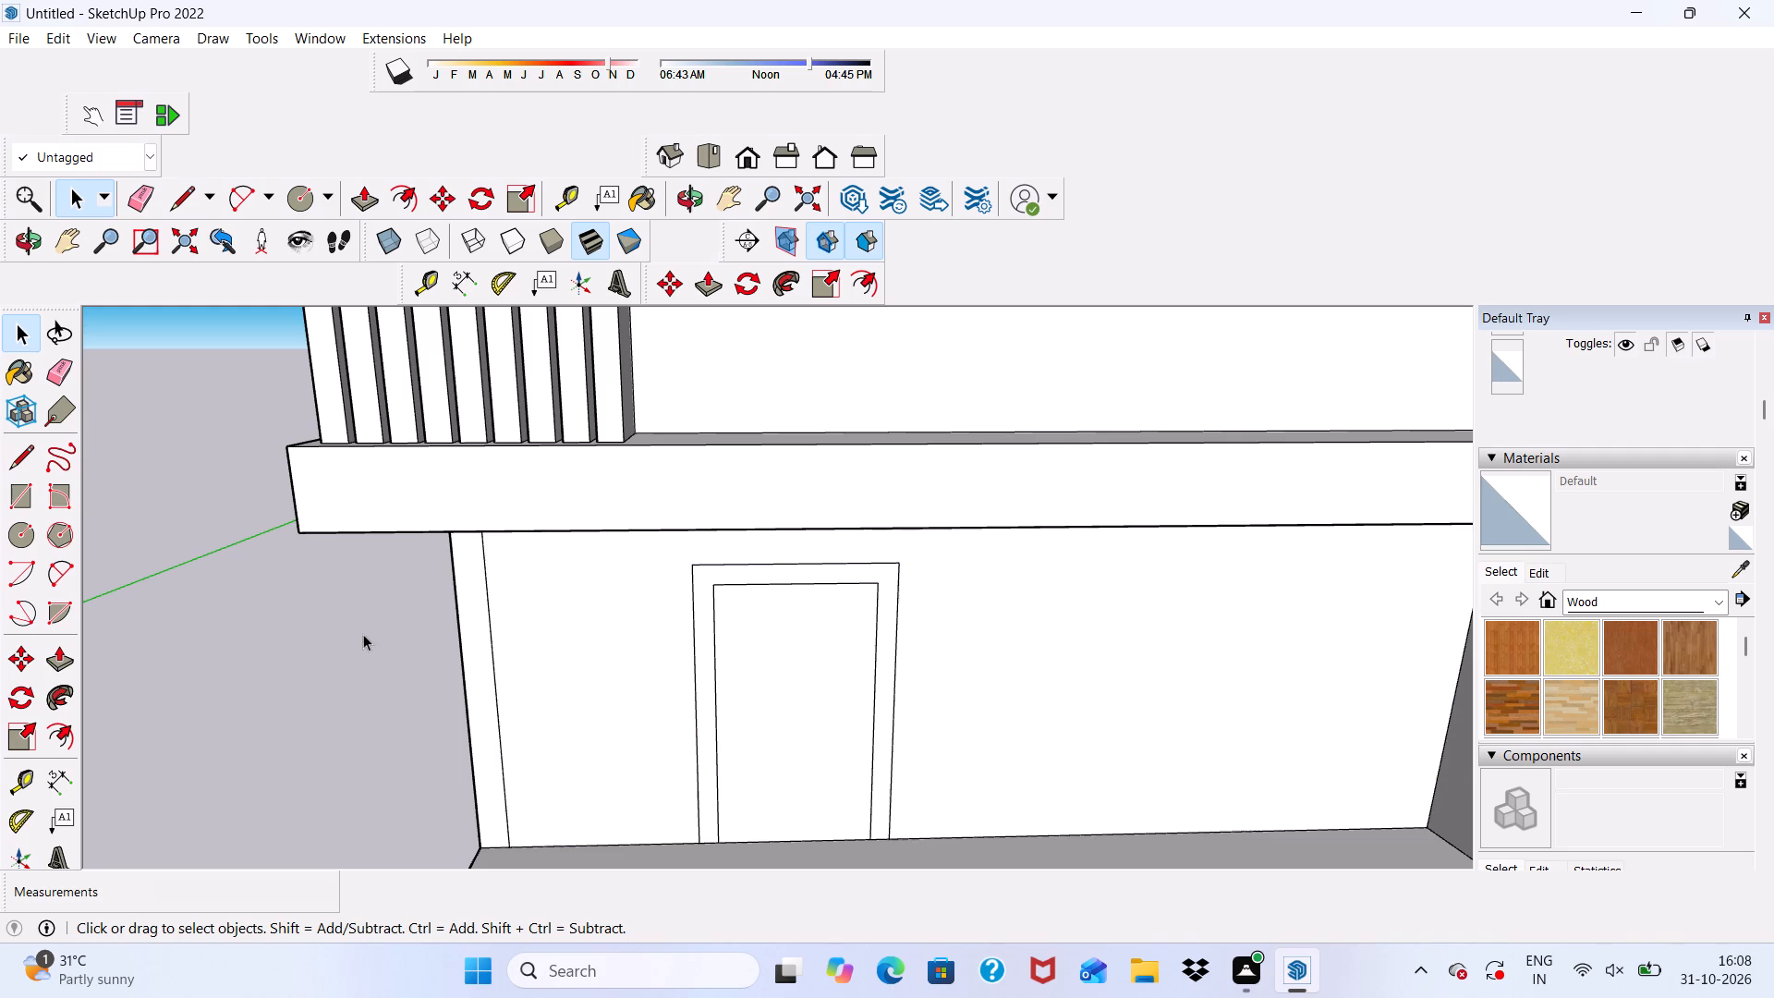
Pull the door frame border out 6" from the front wall.
{"action": "left_click", "coordinate": [707, 277]}
{"action": "scroll", "coordinate": [698, 721], "scroll_direction": "up", "scroll_amount": 4}
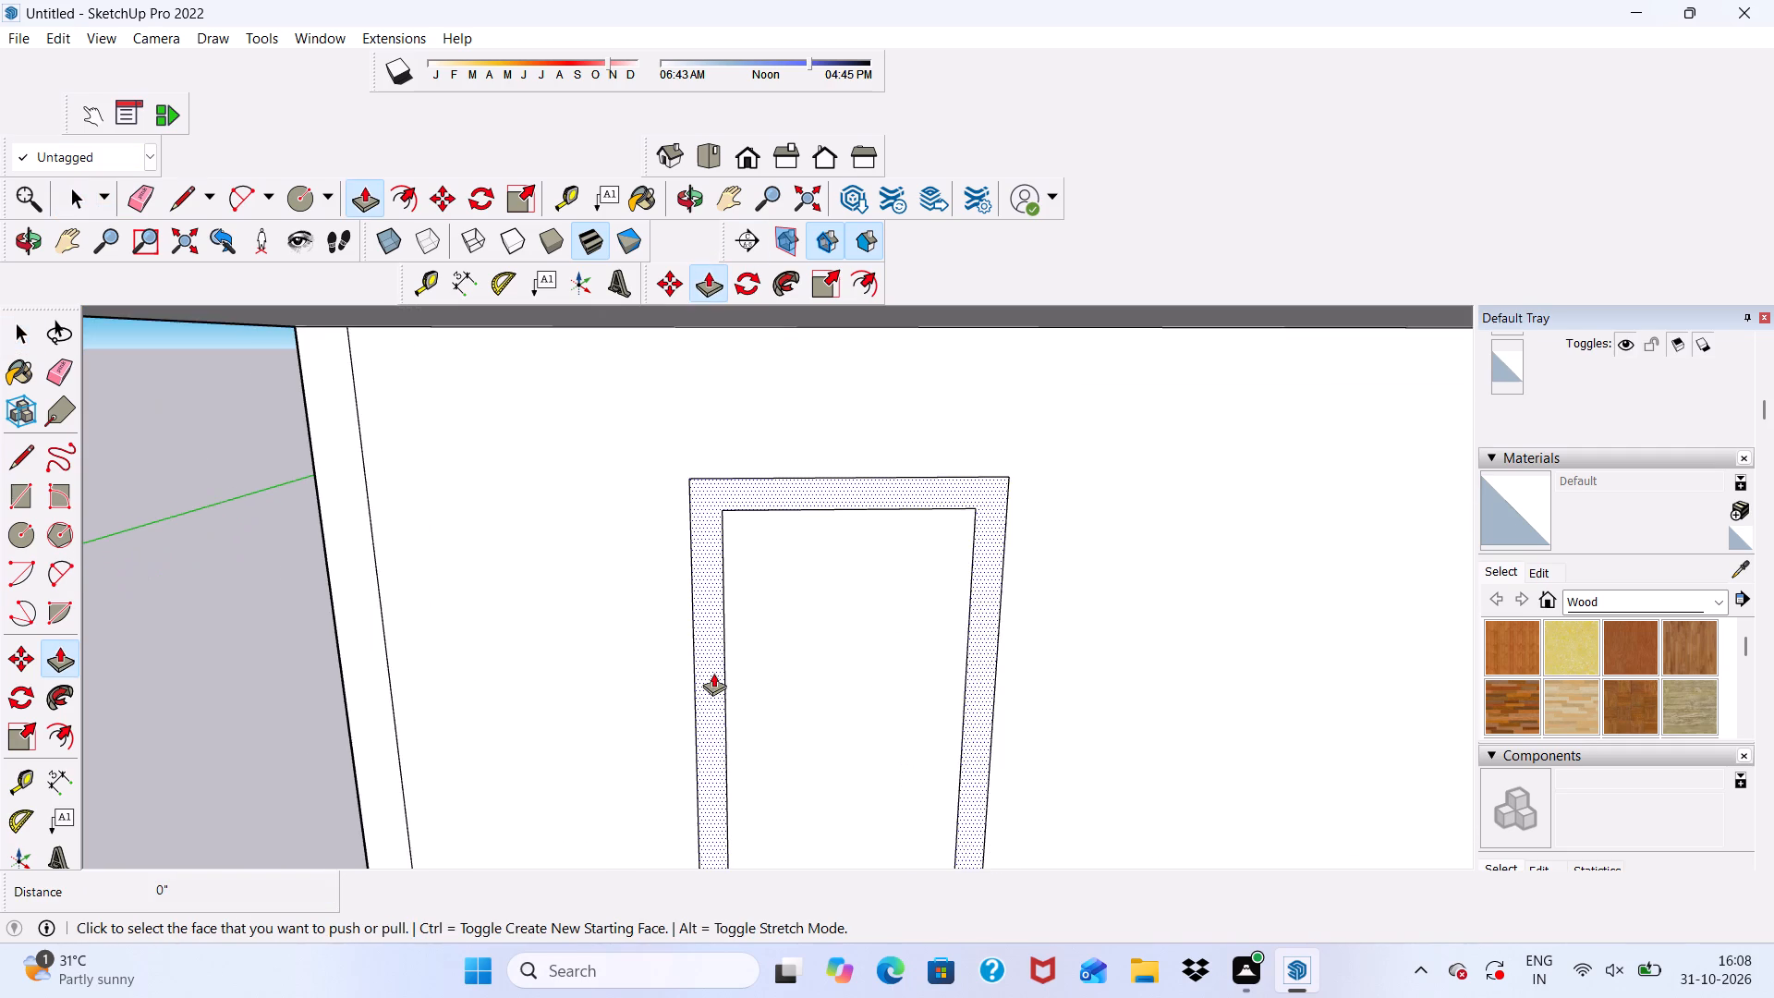
{"action": "scroll", "coordinate": [713, 673], "scroll_direction": "up", "scroll_amount": 1}
{"action": "left_click", "coordinate": [713, 673]}
{"action": "scroll", "coordinate": [593, 753], "scroll_direction": "down", "scroll_amount": 6}
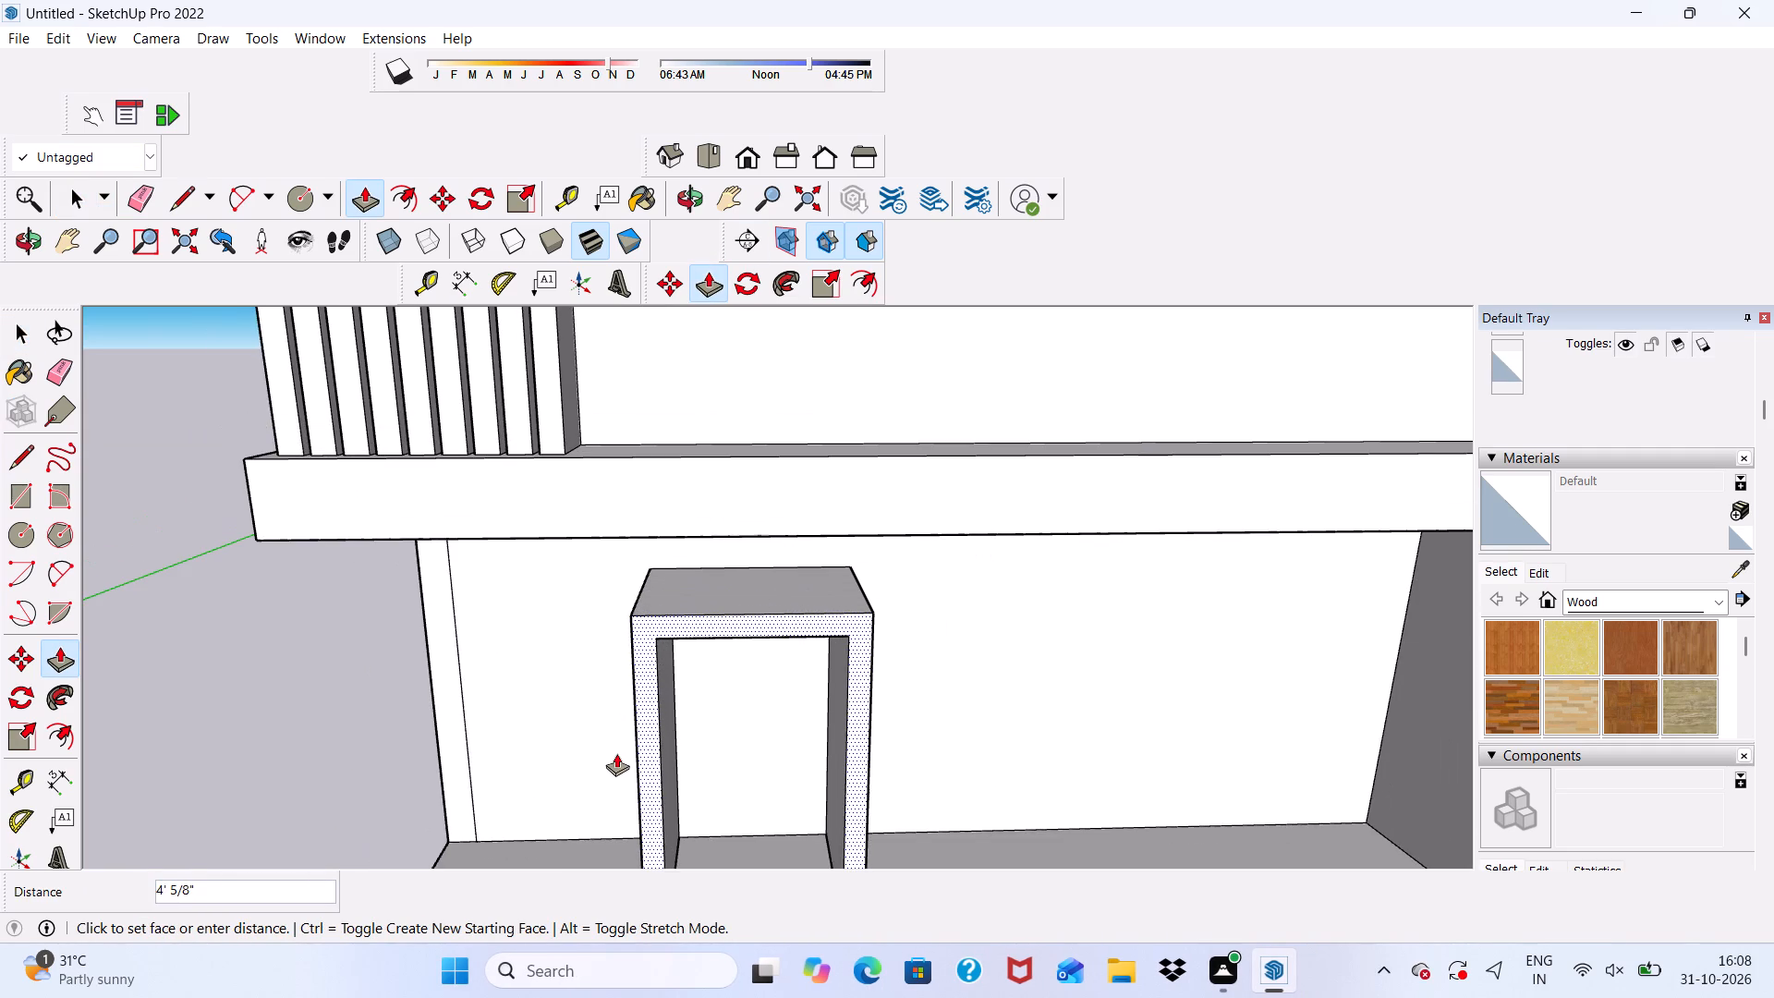
{"action": "key", "text": "6"}
{"action": "key", "text": "shift+quotedbl"}
{"action": "key", "text": "Return"}
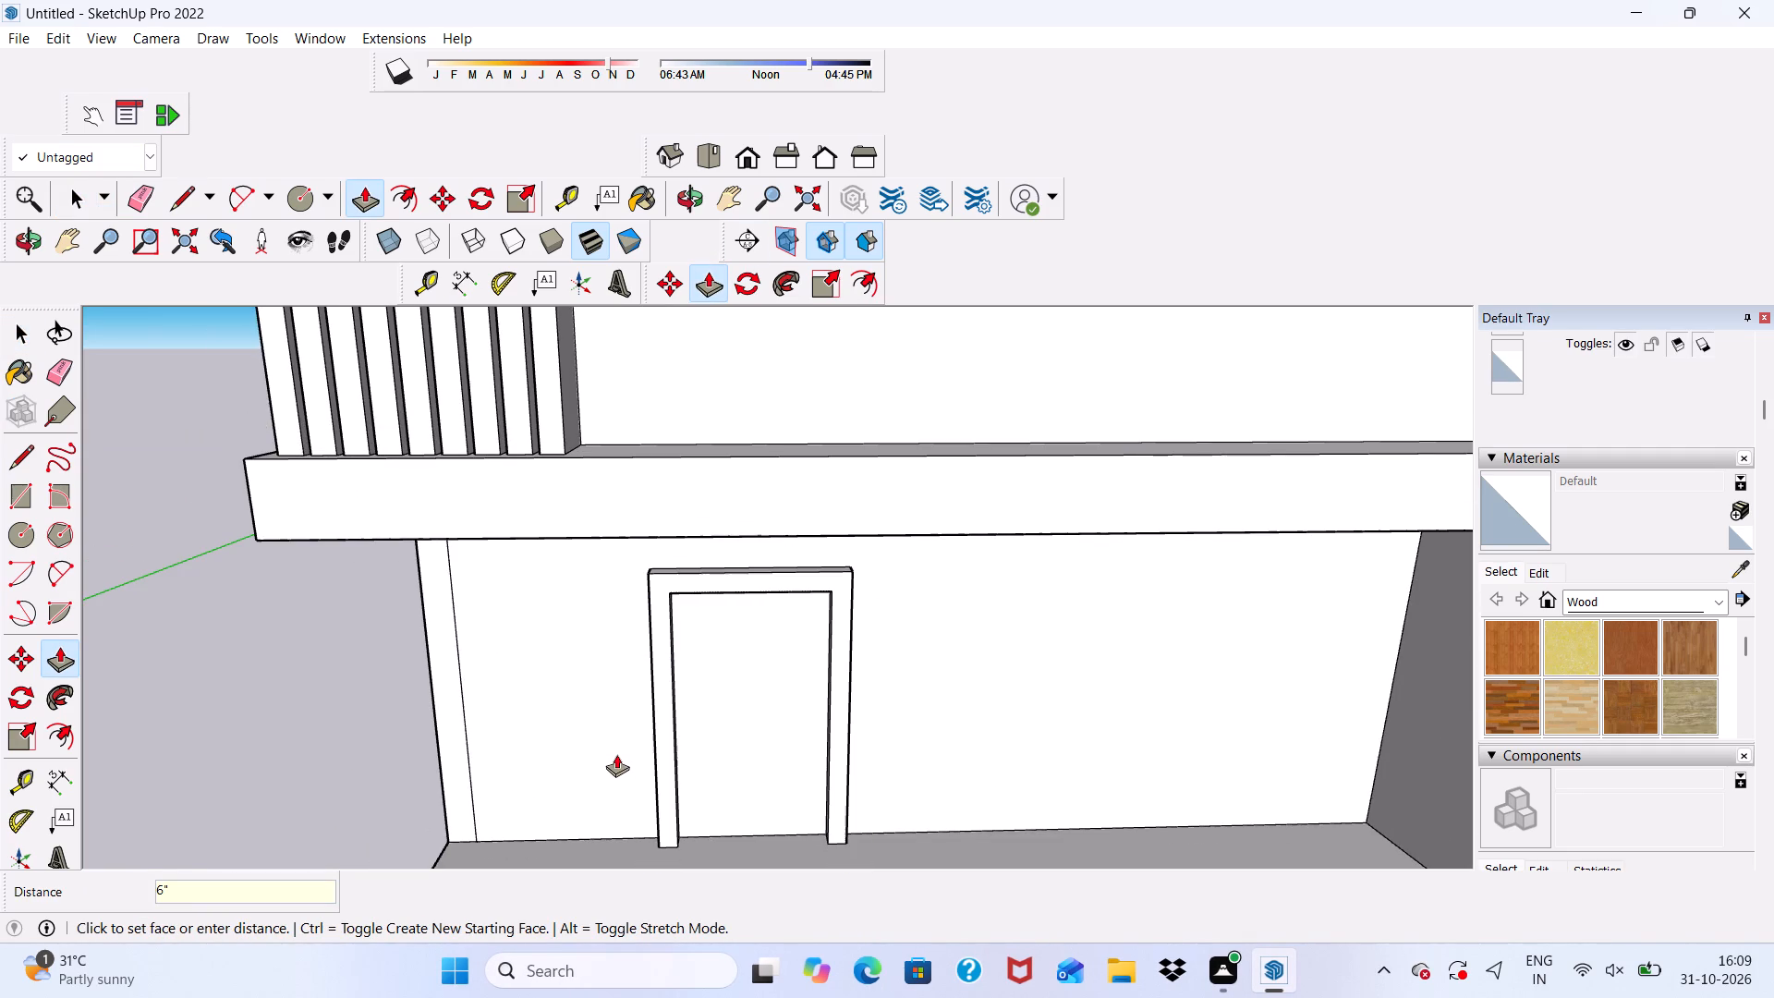
Pull the door panel inside the frame out 3".
{"action": "scroll", "coordinate": [934, 825], "scroll_direction": "up", "scroll_amount": 3}
{"action": "scroll", "coordinate": [600, 663], "scroll_direction": "up", "scroll_amount": 2}
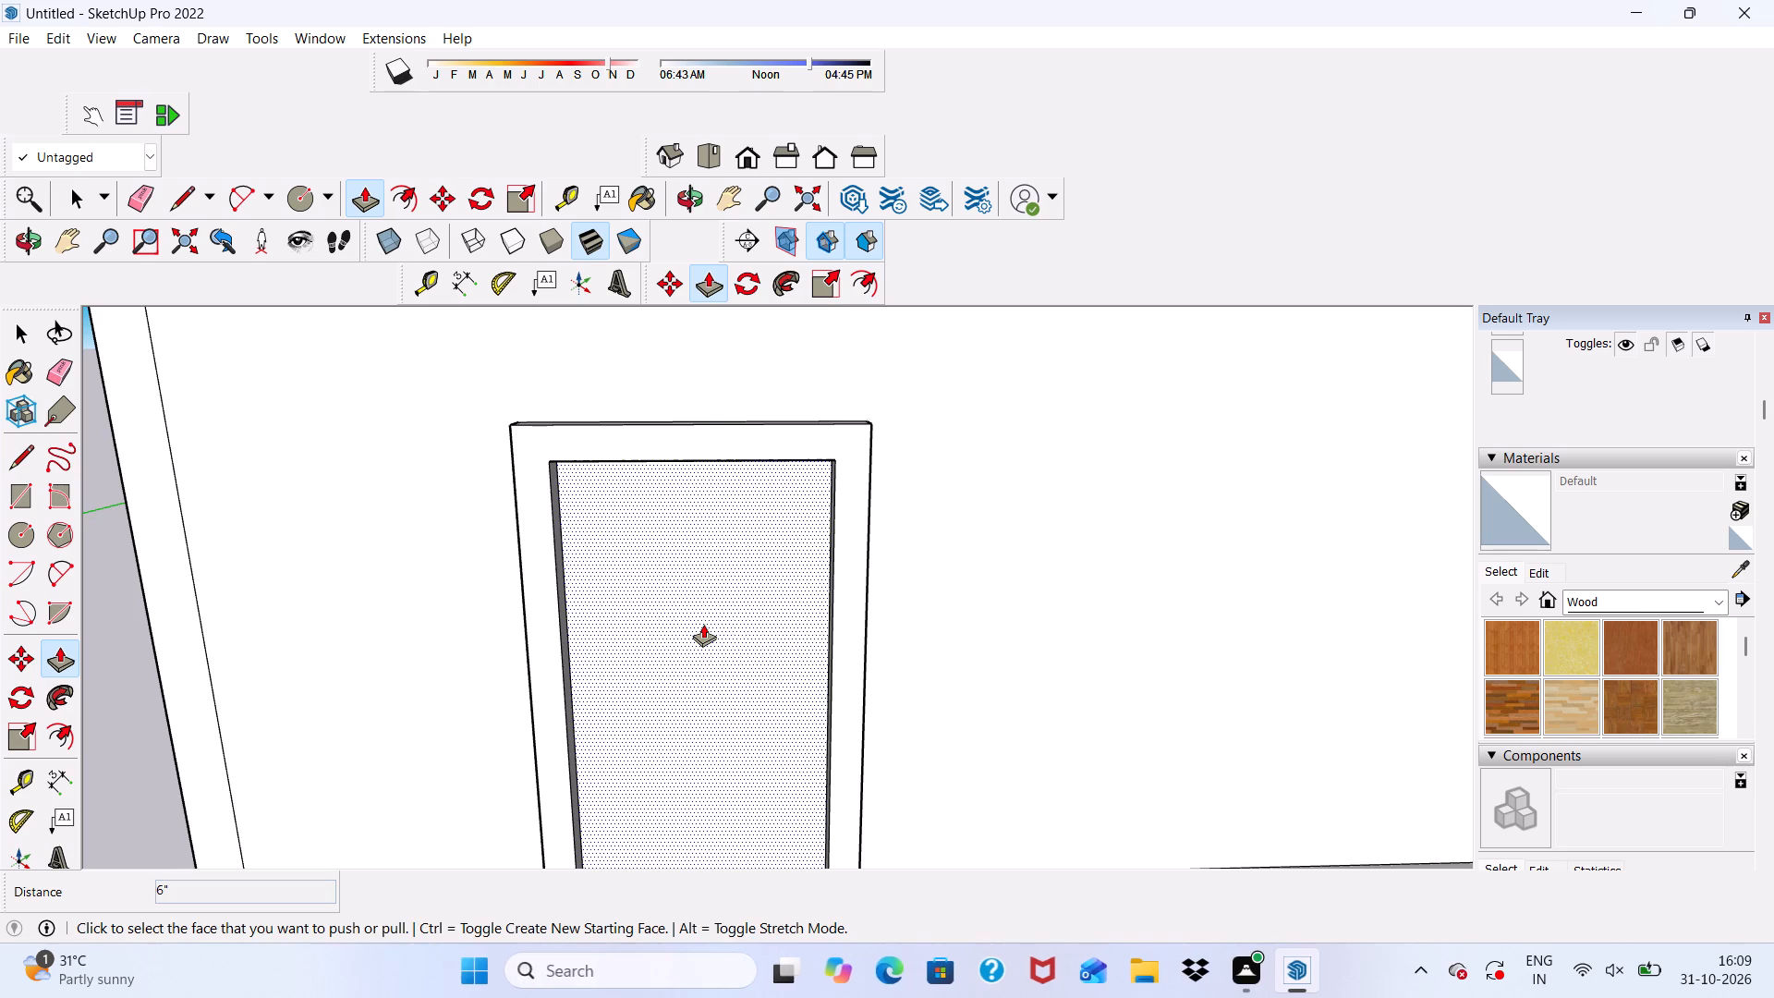
{"action": "left_click", "coordinate": [703, 624]}
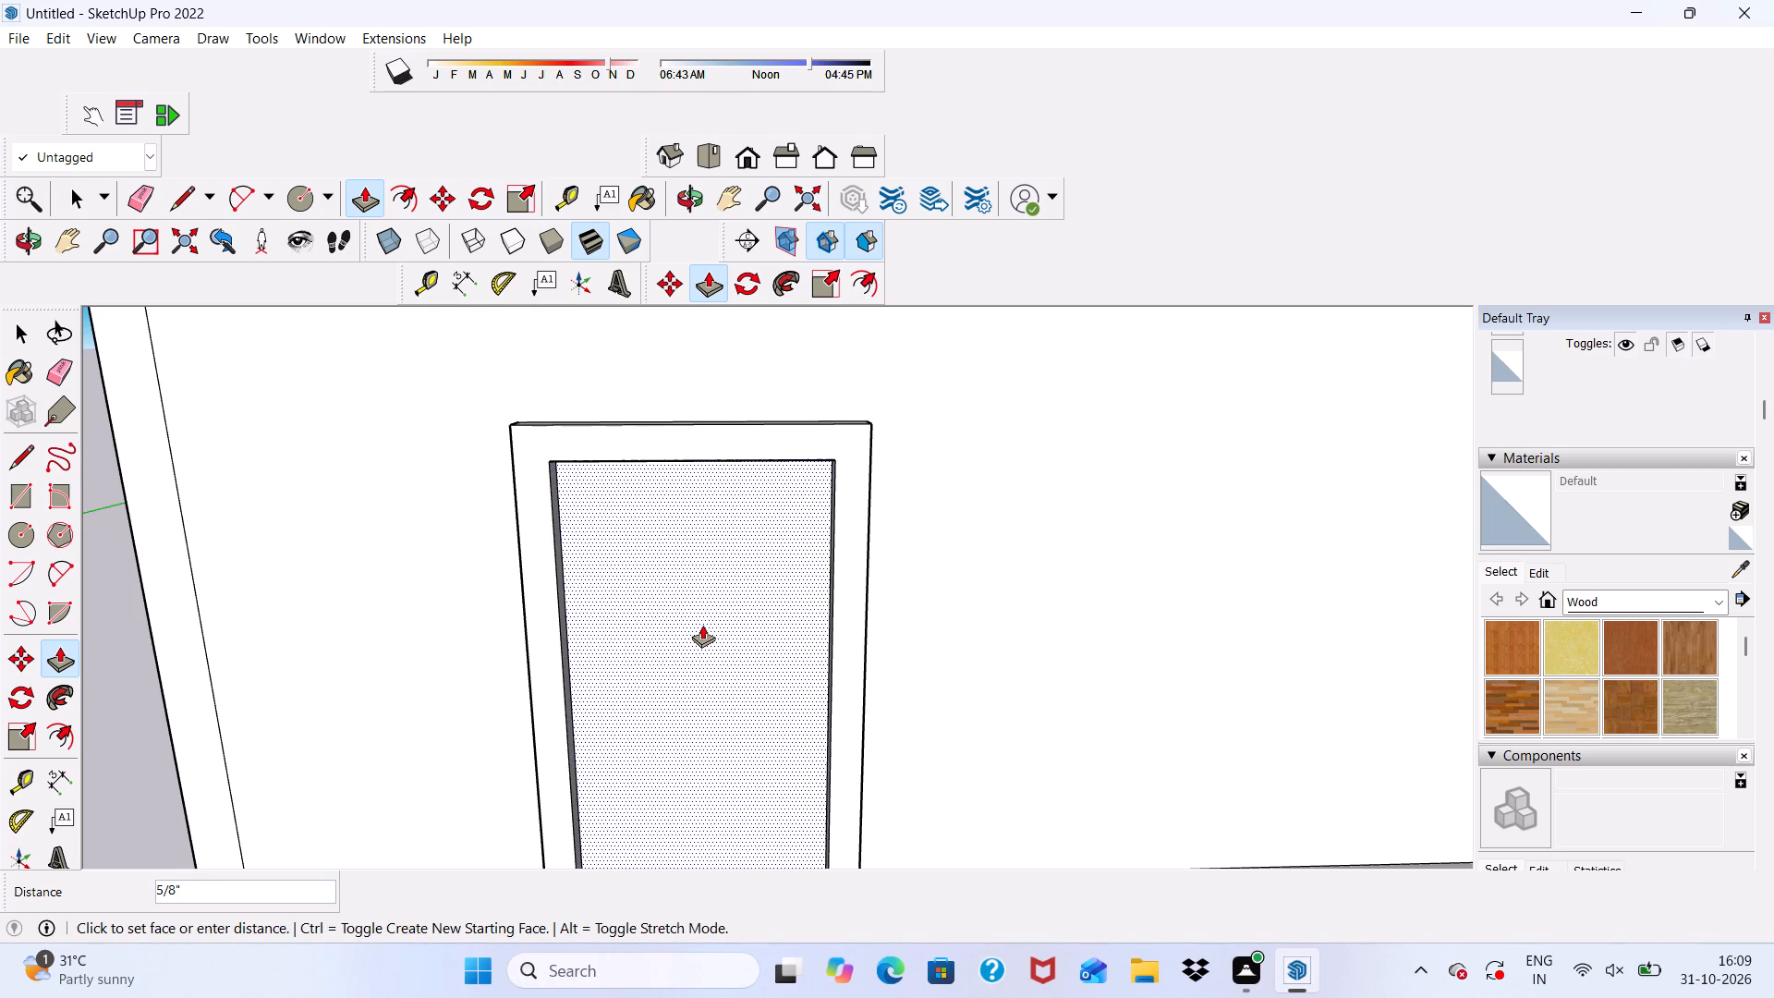
{"action": "key", "text": "3"}
{"action": "key", "text": "shift+quotedbl"}
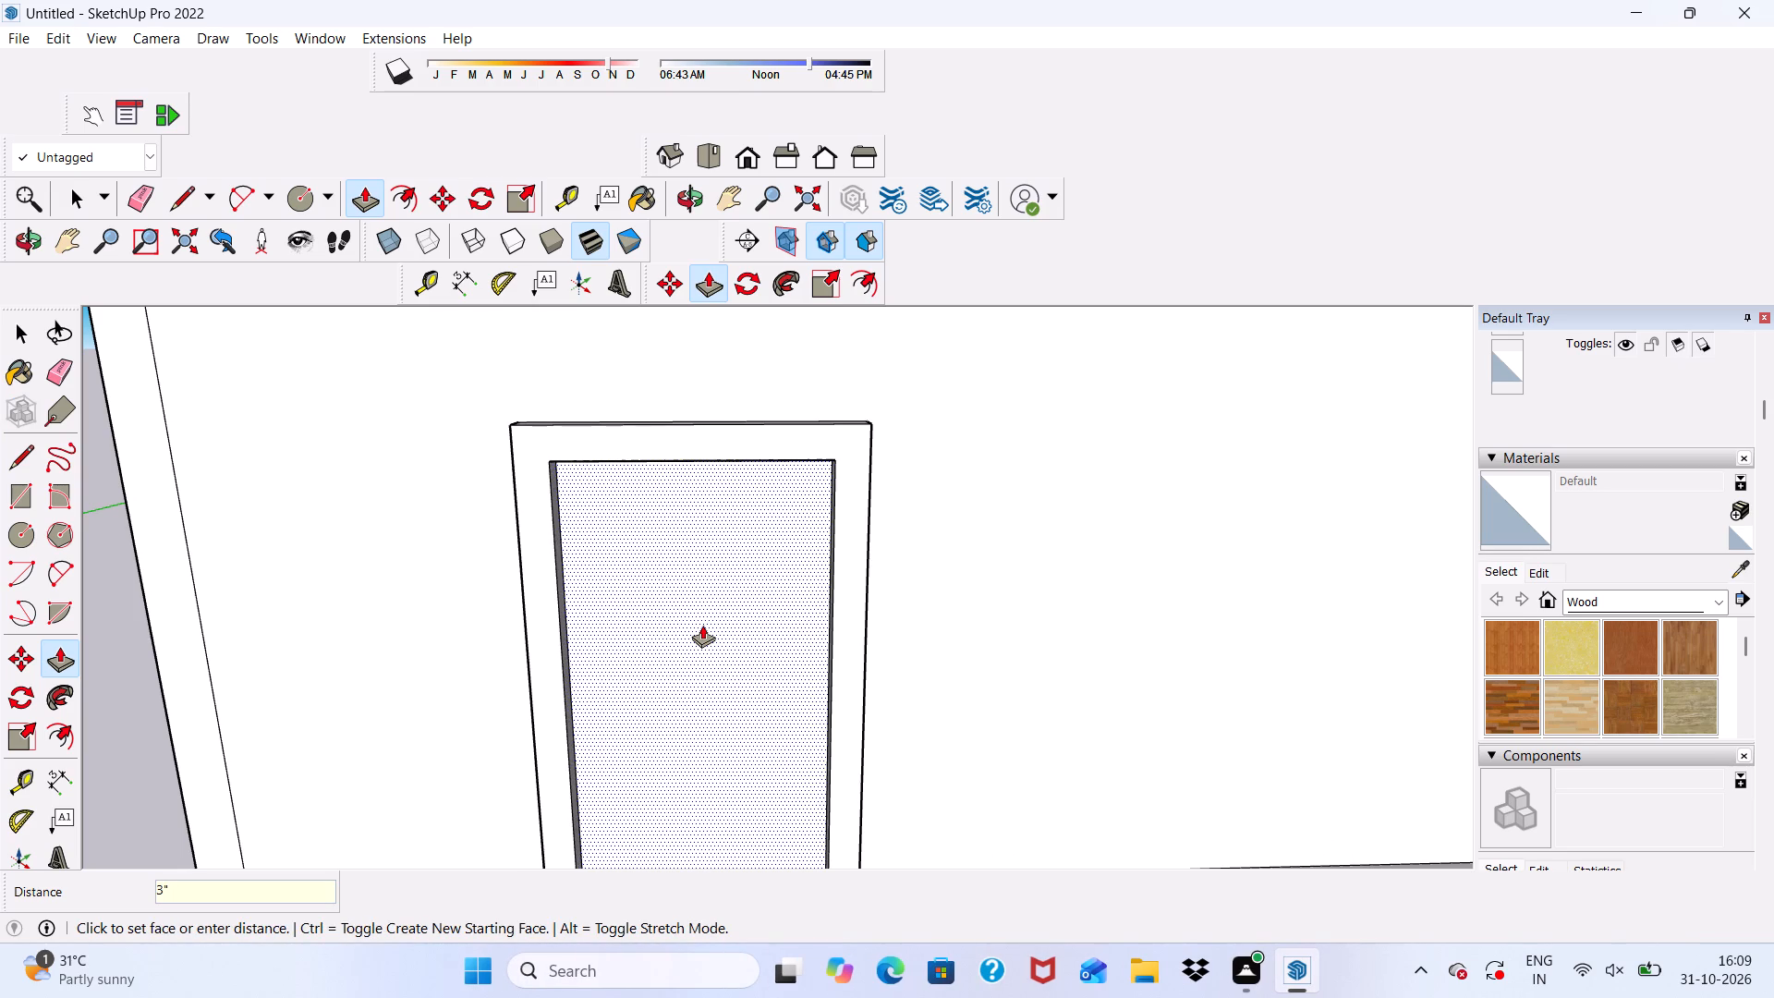
{"action": "key", "text": "Return"}
{"action": "key", "text": "space"}
Draw a knob circle of about 4" radius on the door panel, near one of the frame's vertical sides.
{"action": "scroll", "coordinate": [702, 625], "scroll_direction": "down", "scroll_amount": 6}
{"action": "scroll", "coordinate": [796, 526], "scroll_direction": "down", "scroll_amount": 4}
{"action": "middle_click", "coordinate": [773, 609]}
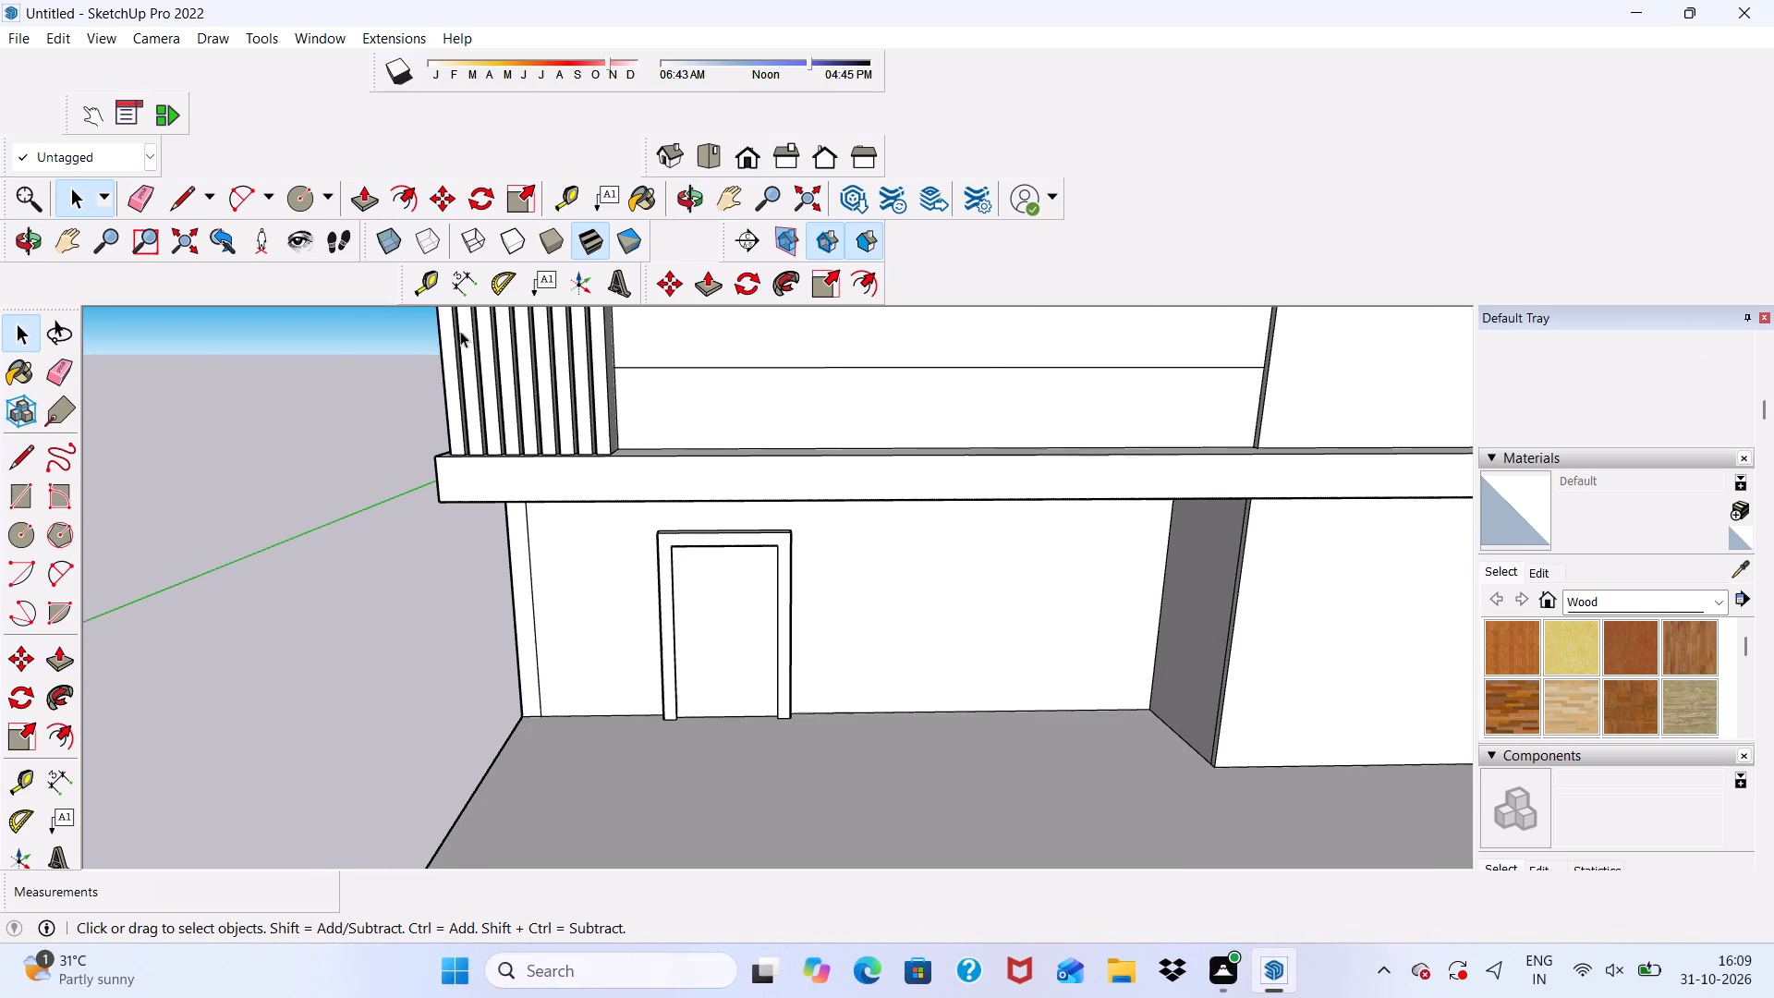
{"action": "left_click", "coordinate": [8, 545]}
{"action": "scroll", "coordinate": [702, 625], "scroll_direction": "up", "scroll_amount": 9}
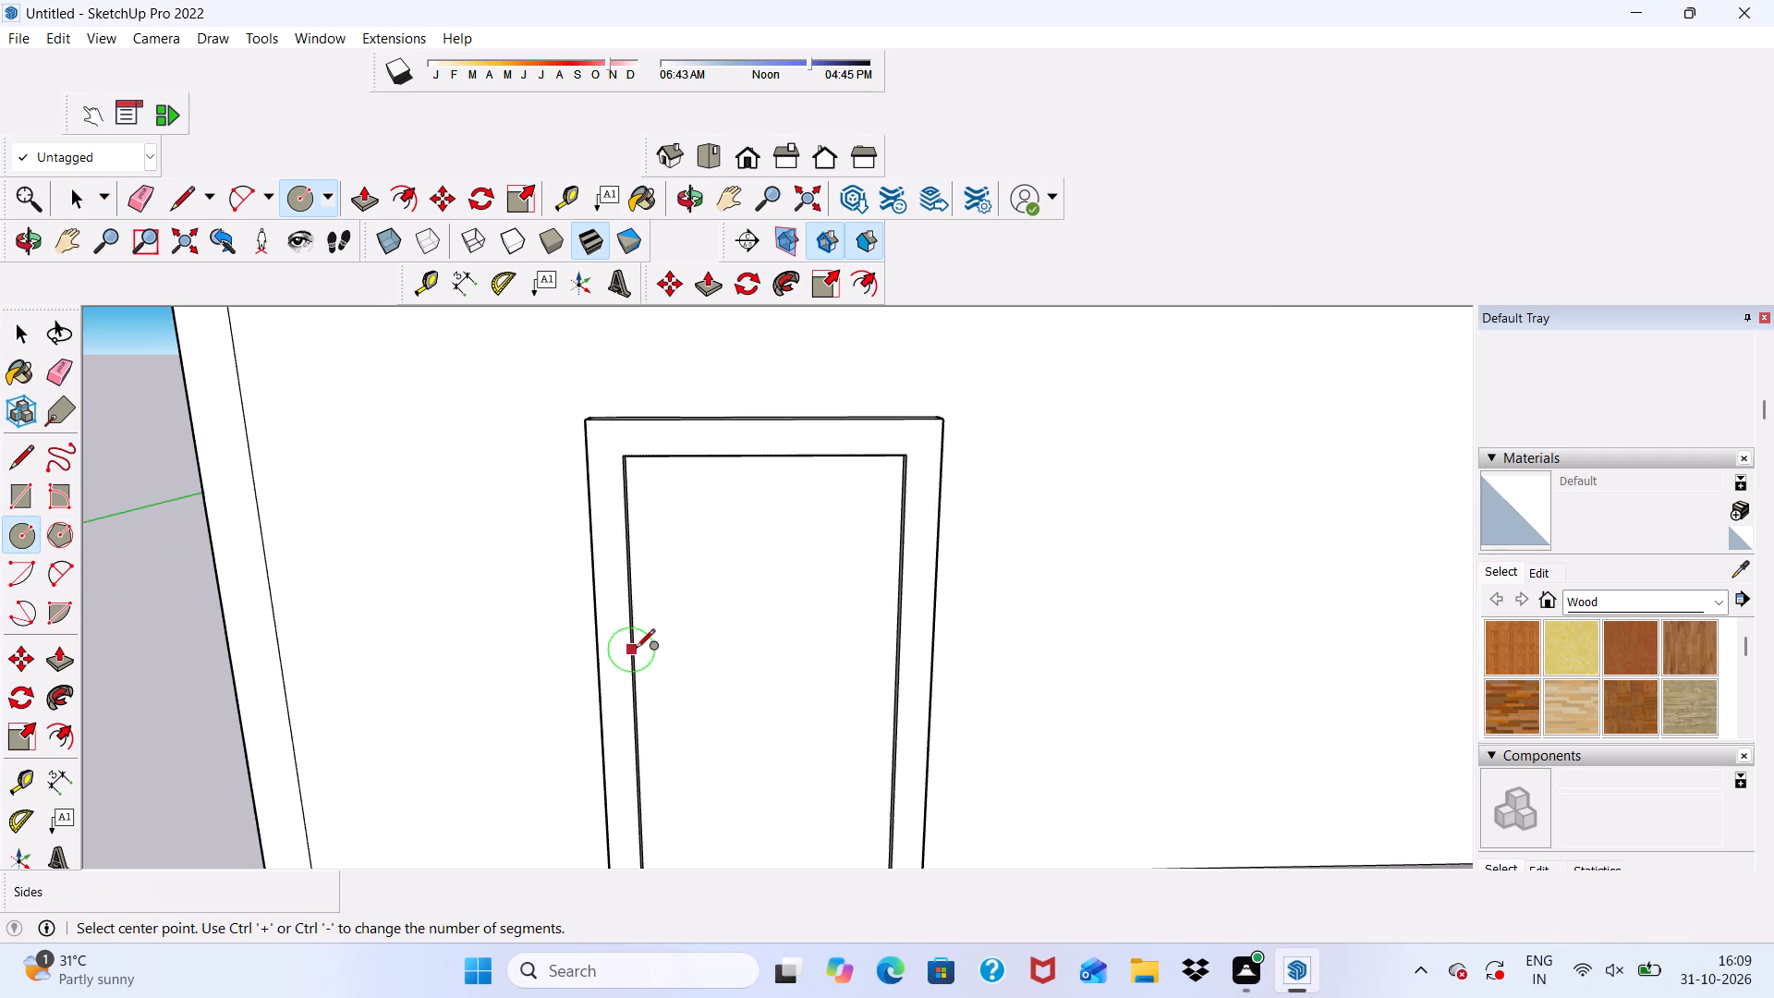
{"action": "scroll", "coordinate": [636, 650], "scroll_direction": "up", "scroll_amount": 3}
{"action": "middle_click_drag", "start_coordinate": [695, 639], "coordinate": [675, 637]}
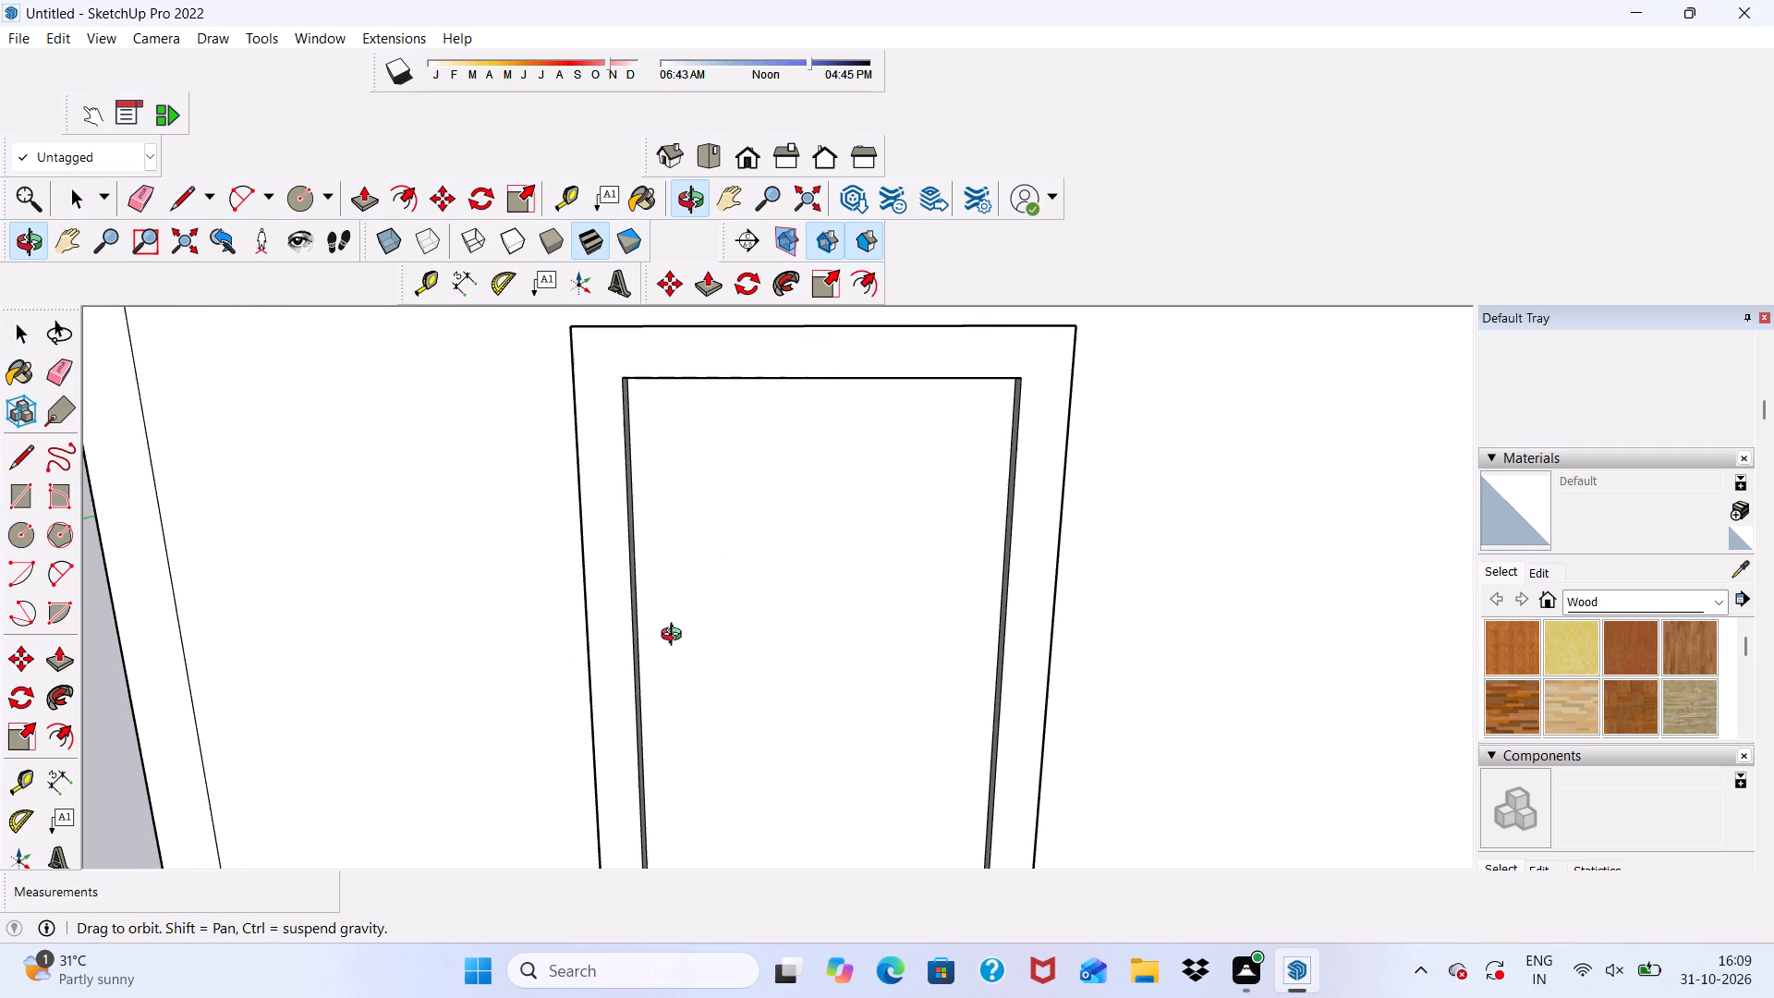
{"action": "middle_click_drag", "start_coordinate": [675, 637], "coordinate": [676, 637]}
{"action": "left_click", "coordinate": [721, 635]}
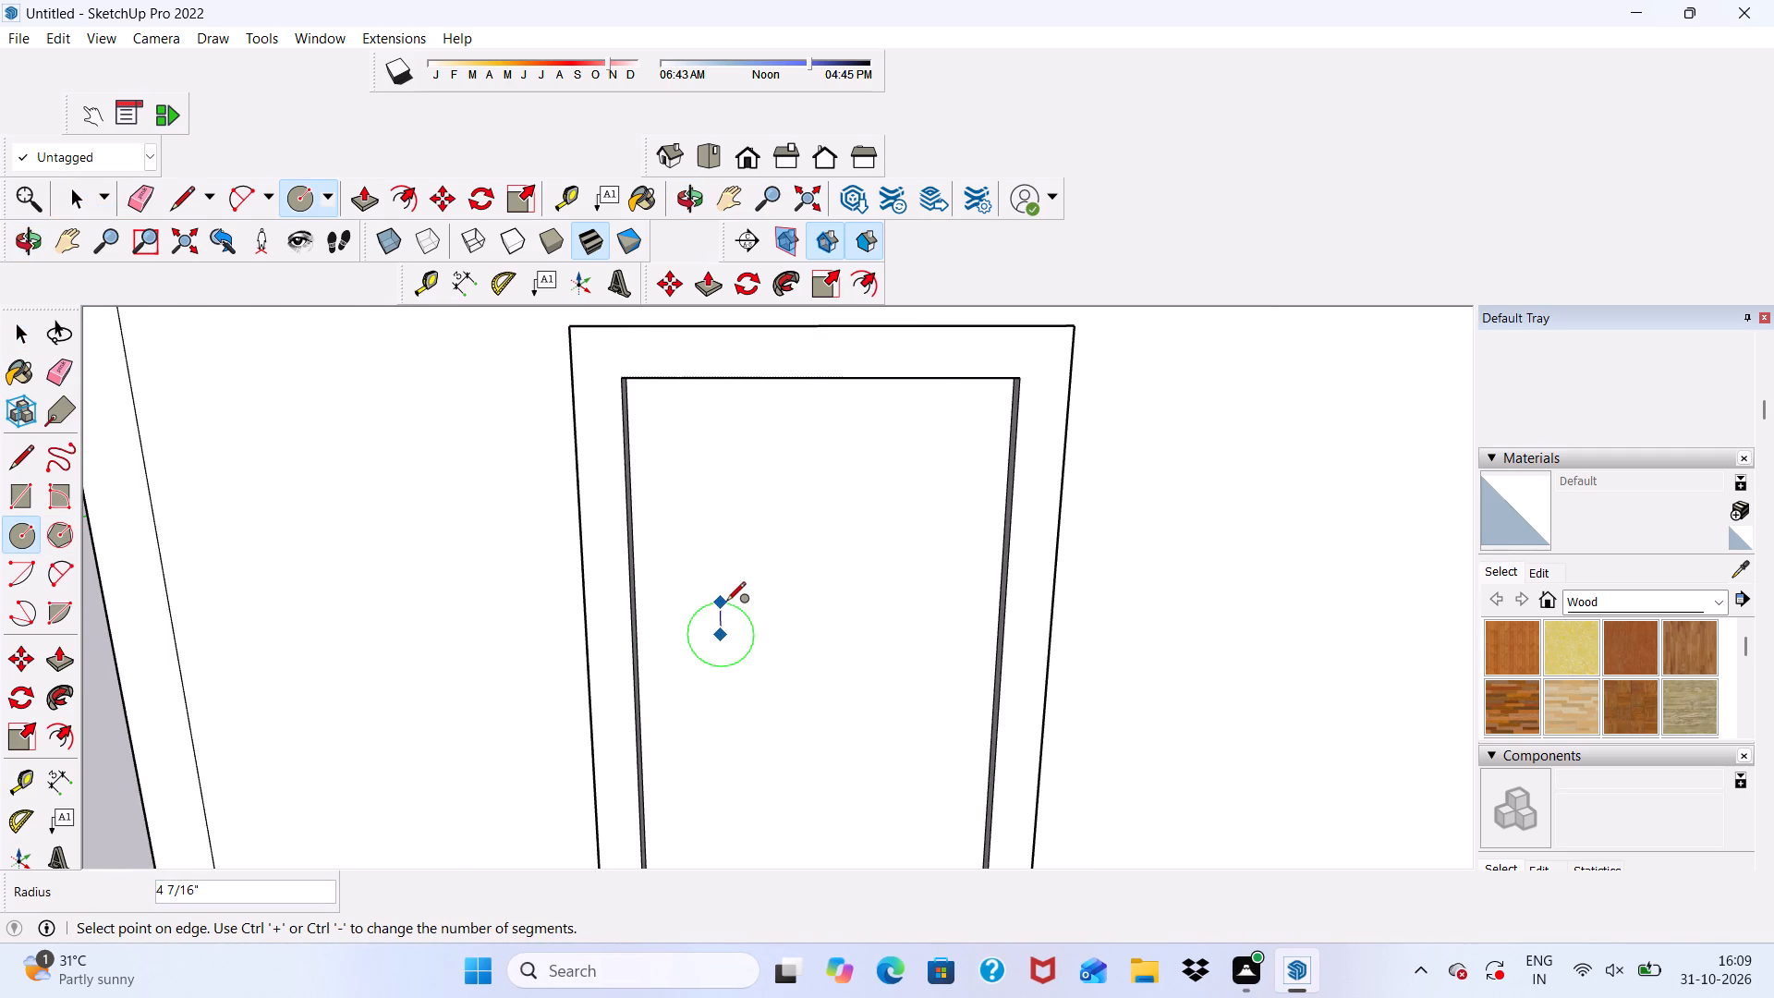
{"action": "left_click", "coordinate": [725, 606]}
{"action": "key", "text": "space"}
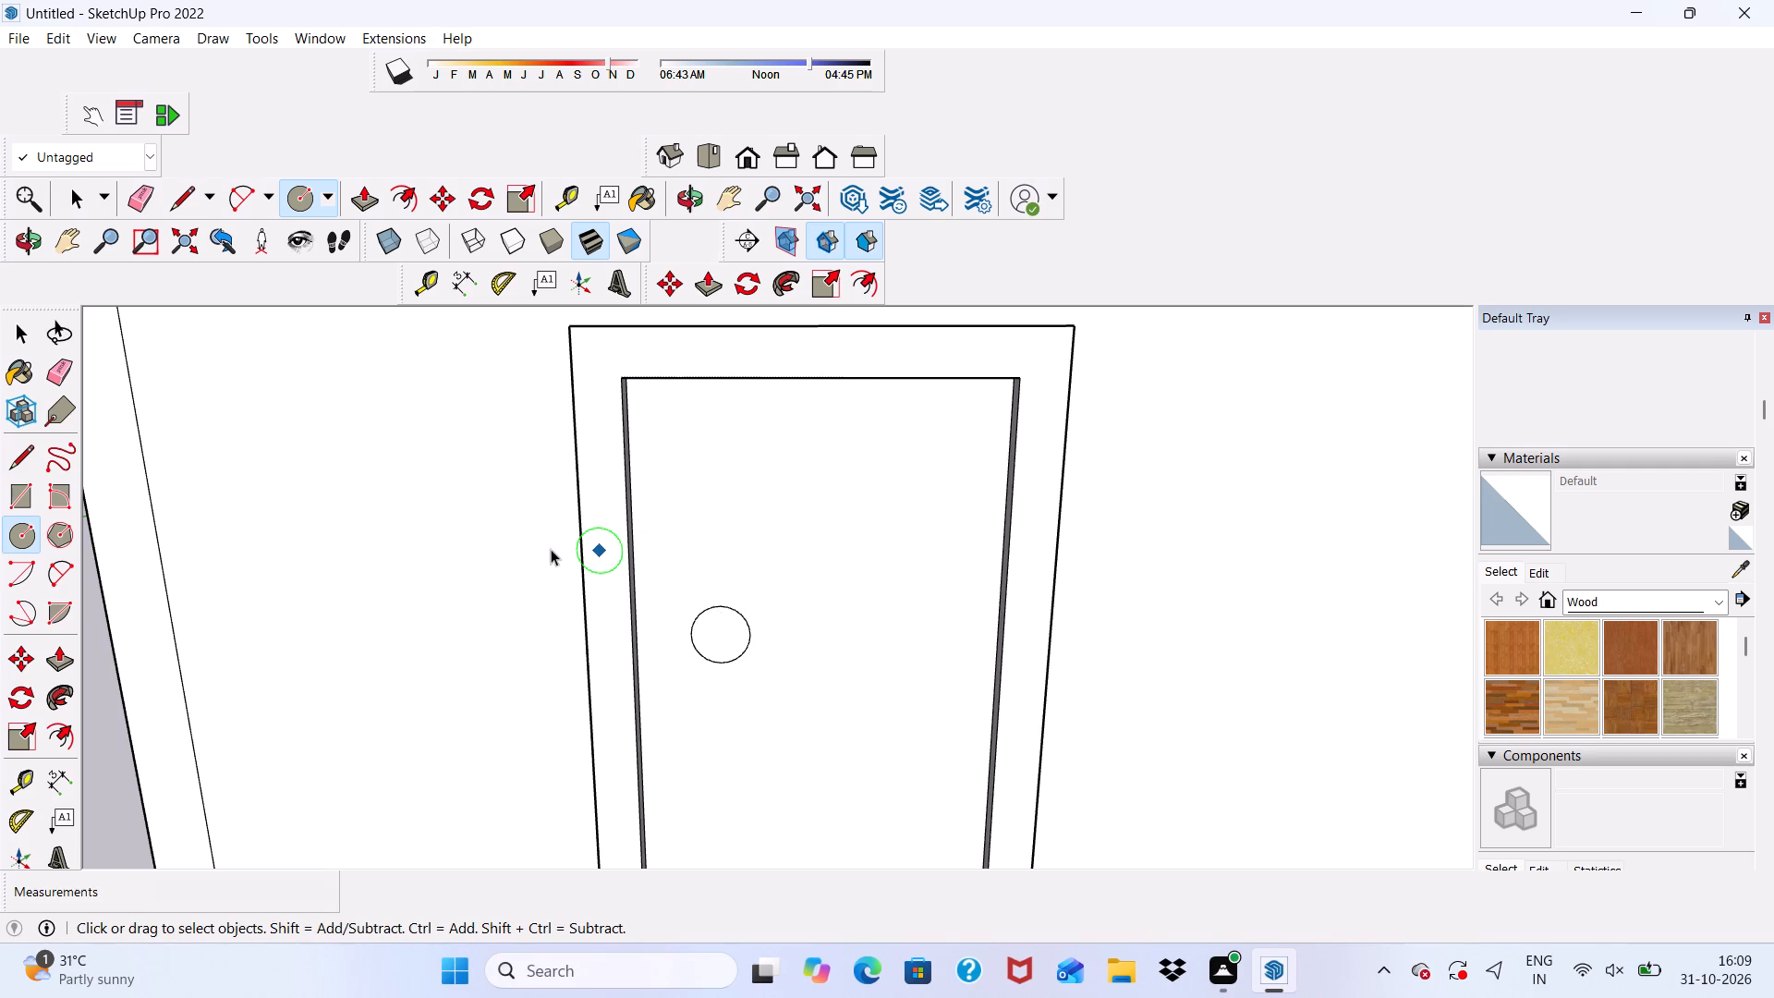
Extrude the knob circle 3" out from the door panel.
{"action": "left_click", "coordinate": [711, 293]}
{"action": "scroll", "coordinate": [766, 709], "scroll_direction": "up", "scroll_amount": 4}
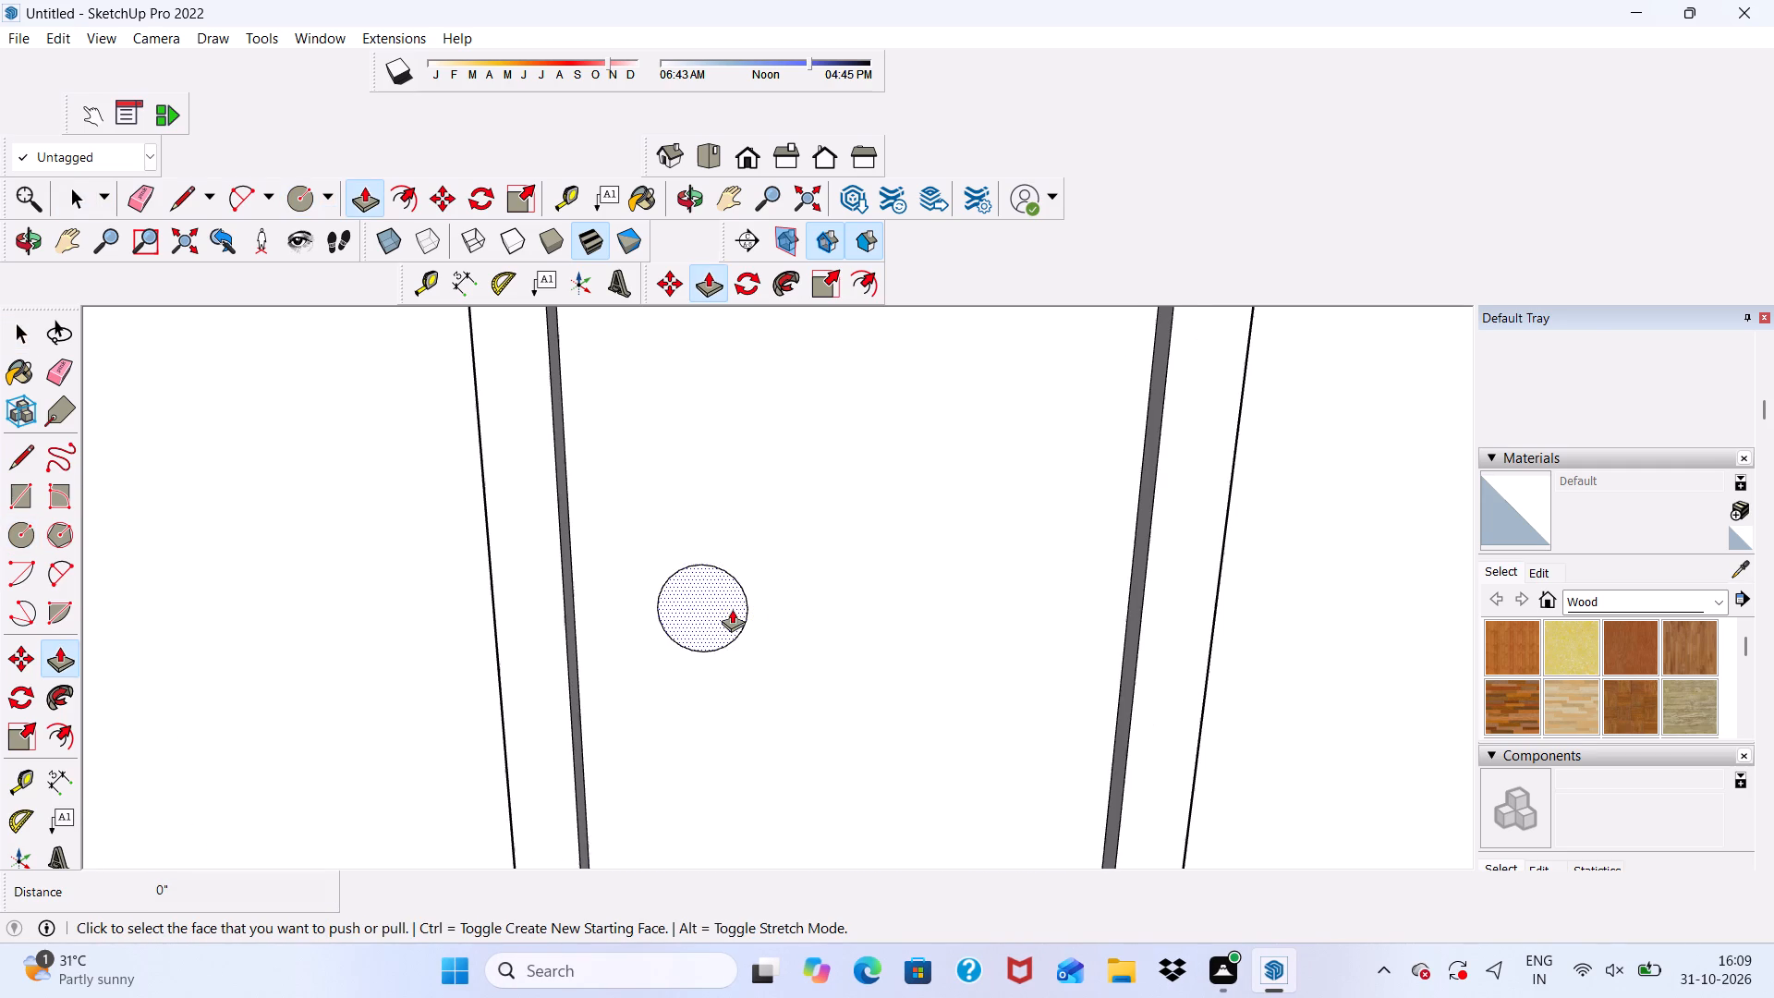
{"action": "left_click", "coordinate": [730, 605]}
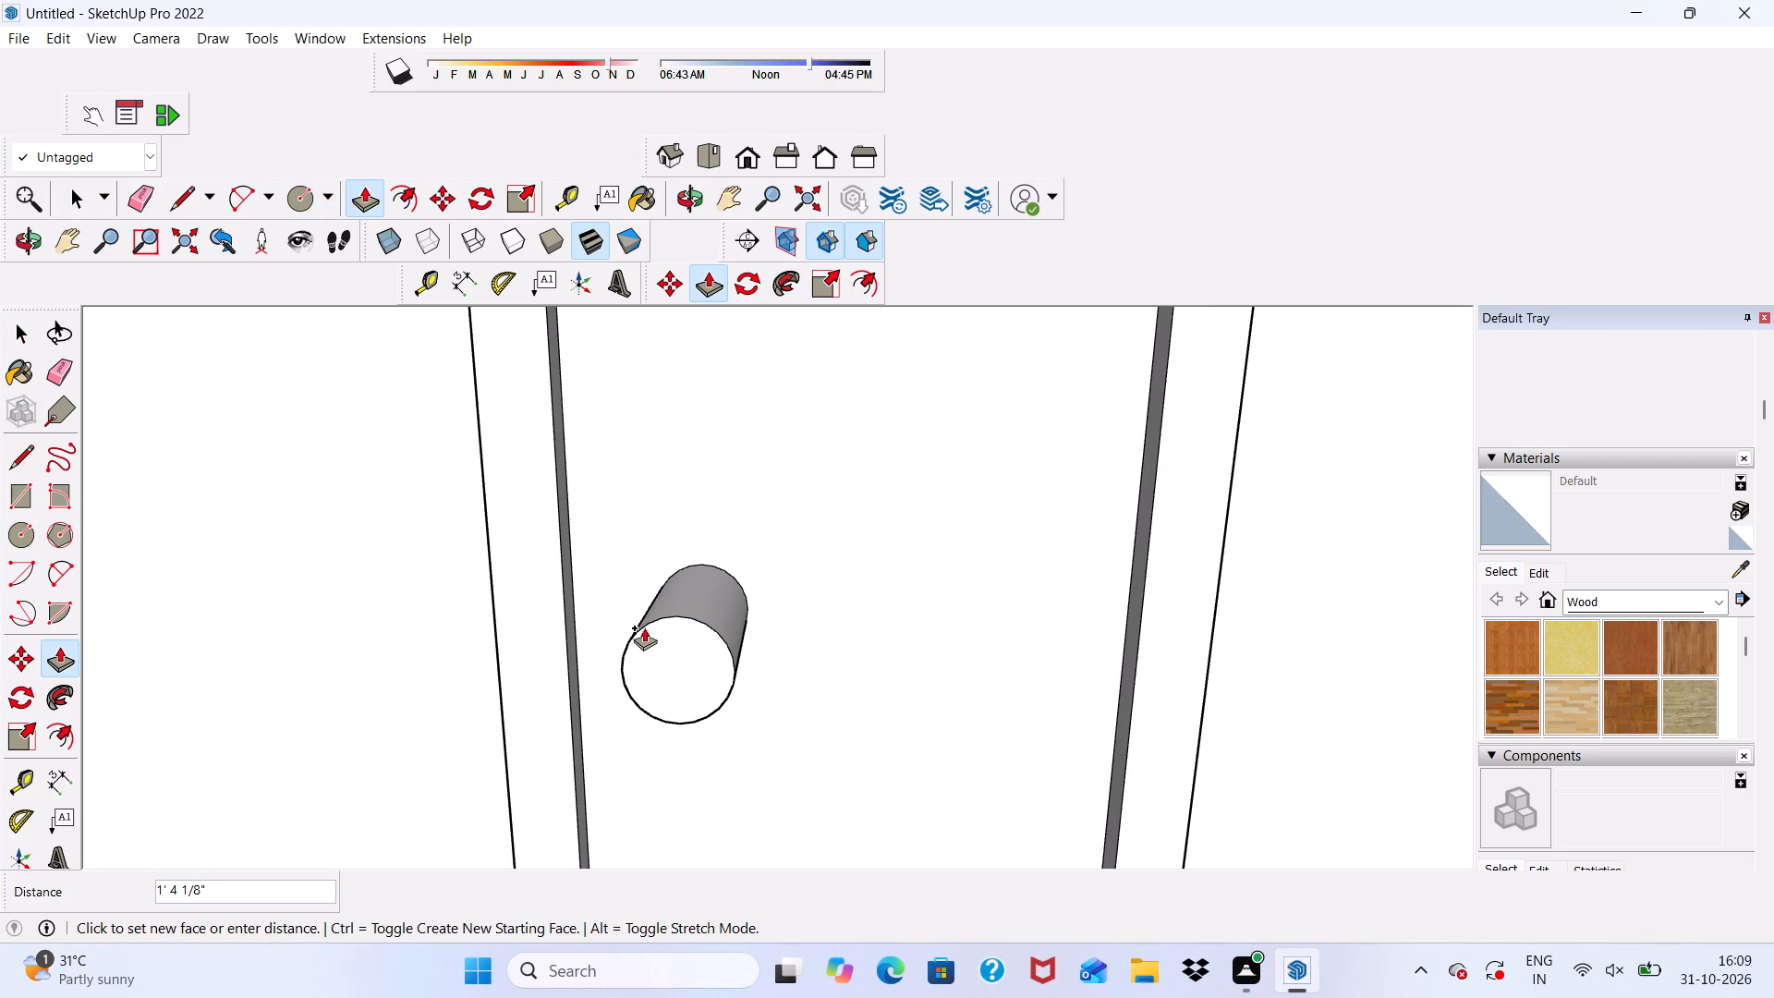
{"action": "key", "text": "3"}
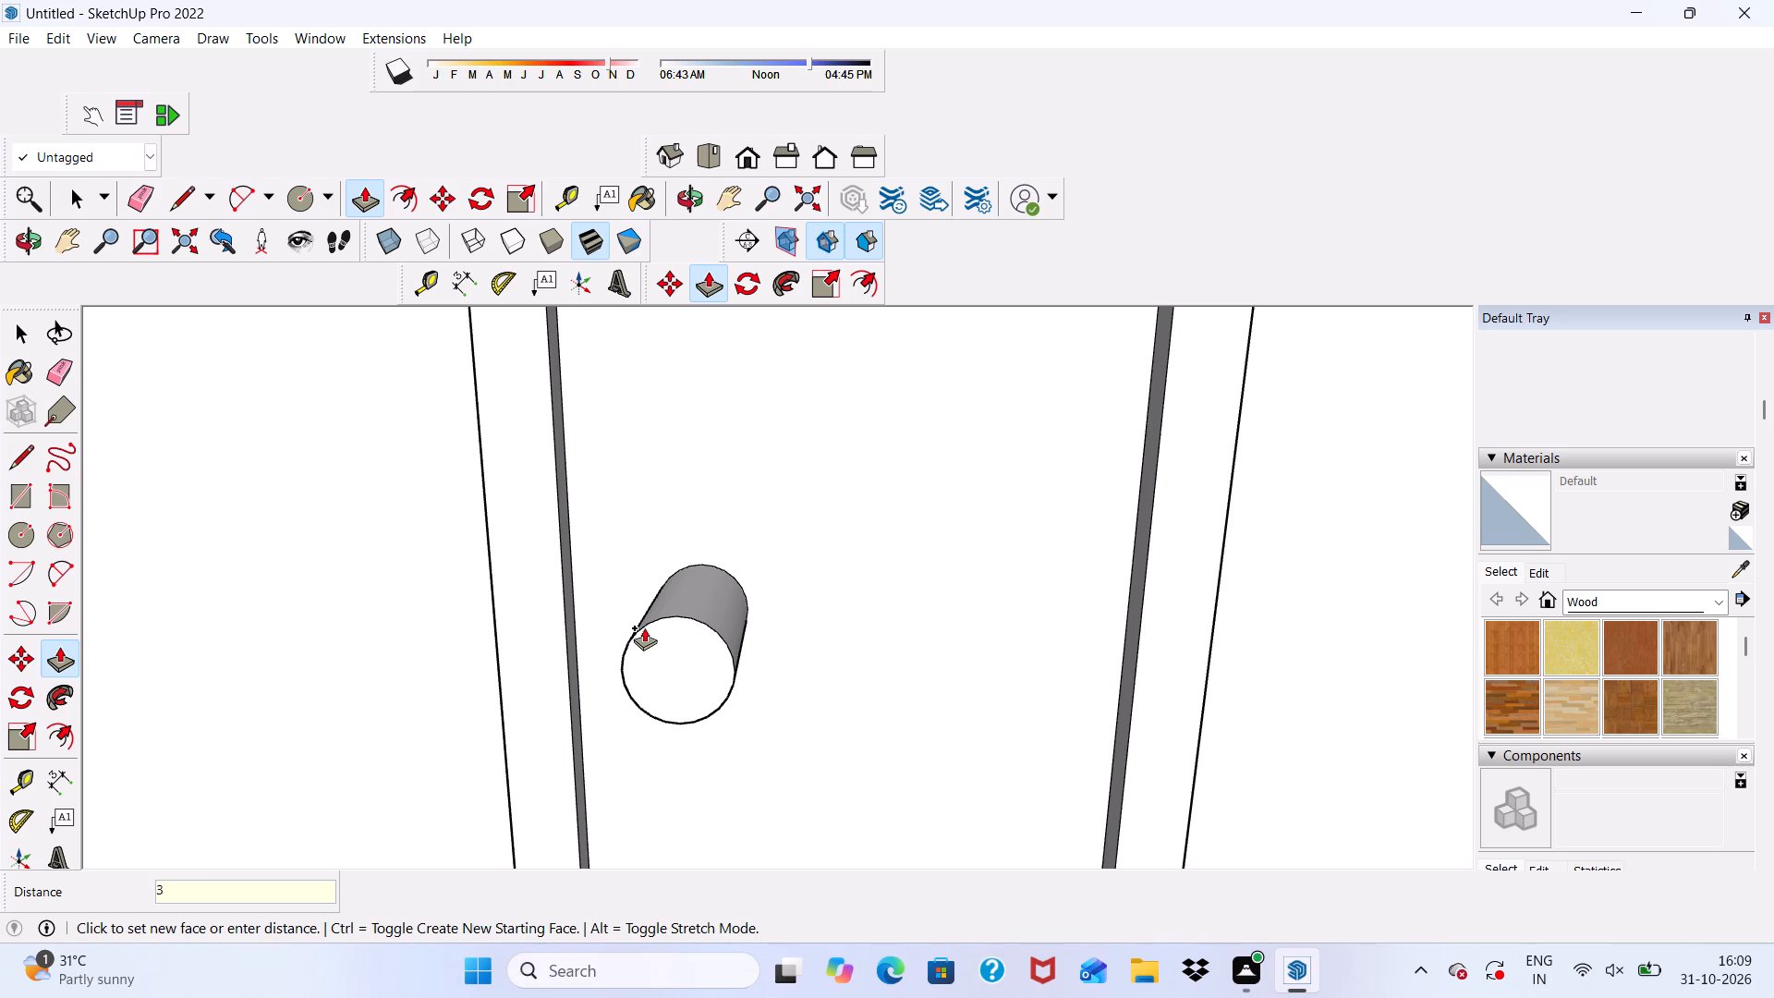
{"action": "key", "text": "shift+quotedbl"}
{"action": "key", "text": "Return"}
{"action": "key", "text": "space"}
{"action": "scroll", "coordinate": [646, 629], "scroll_direction": "down", "scroll_amount": 6}
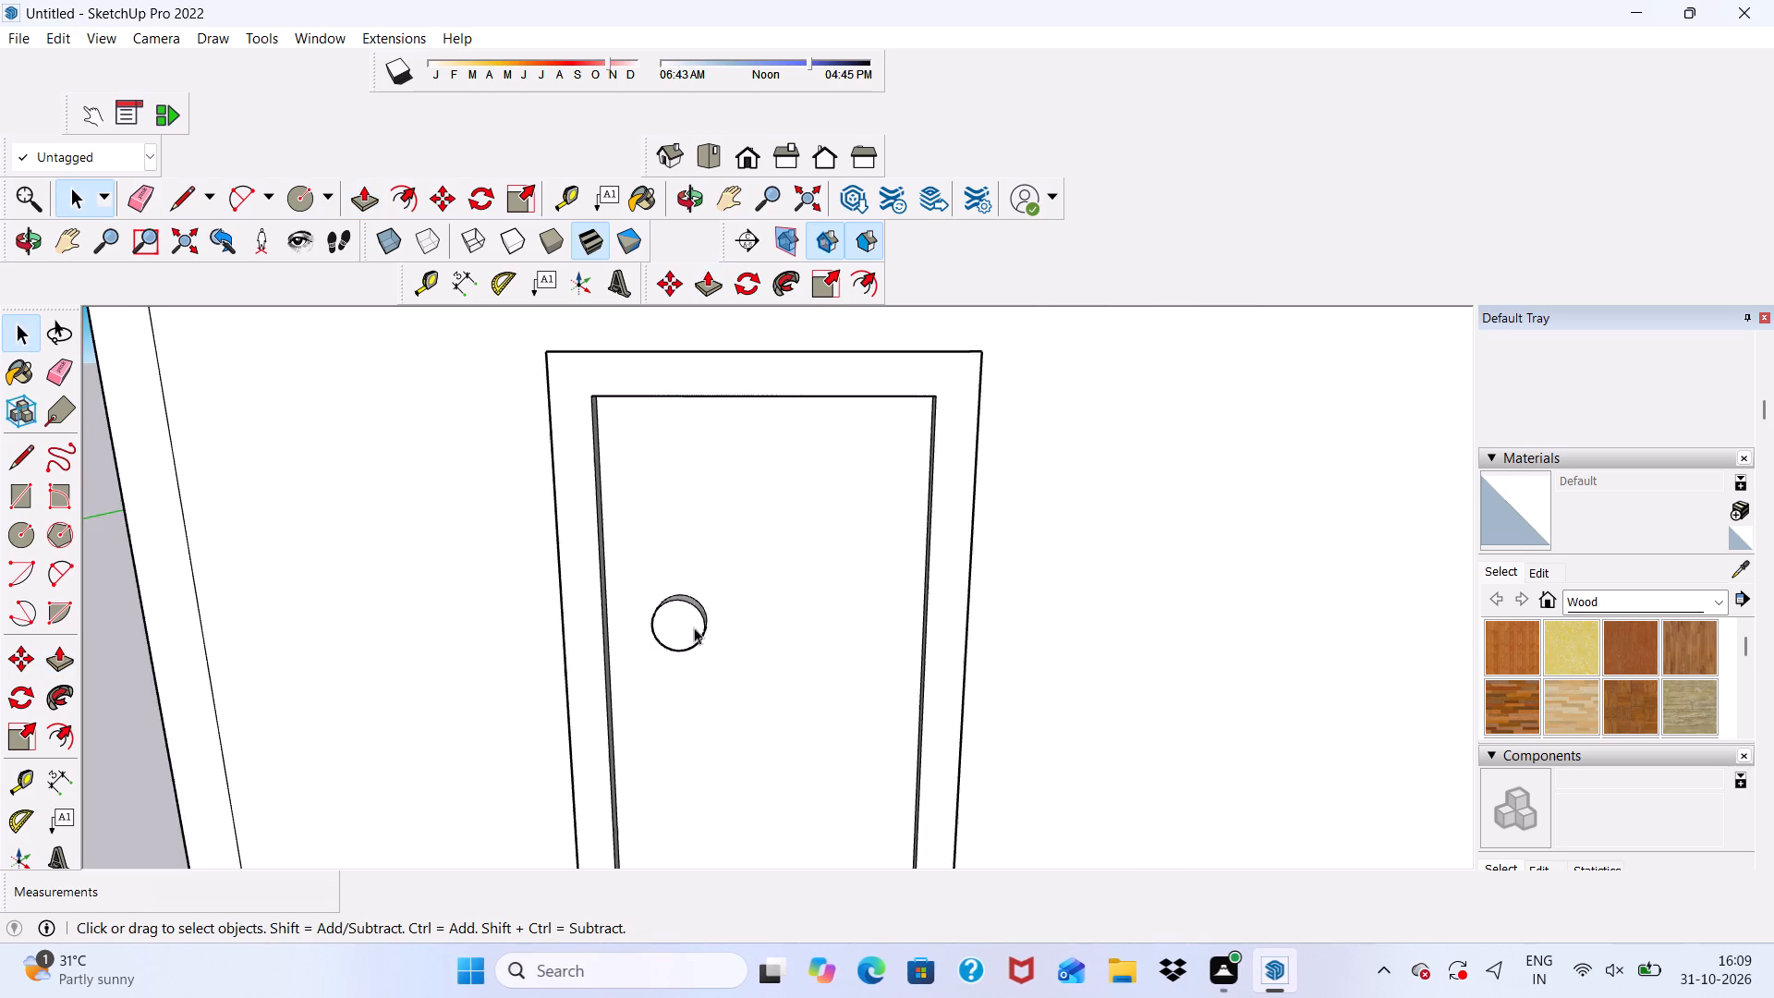
Examine the whole front facade, including the finished ground-floor door, from several angles and distances.
{"action": "scroll", "coordinate": [712, 614], "scroll_direction": "down", "scroll_amount": 14}
{"action": "middle_click_drag", "start_coordinate": [791, 614], "coordinate": [810, 569]}
{"action": "scroll", "coordinate": [810, 569], "scroll_direction": "up", "scroll_amount": 1}
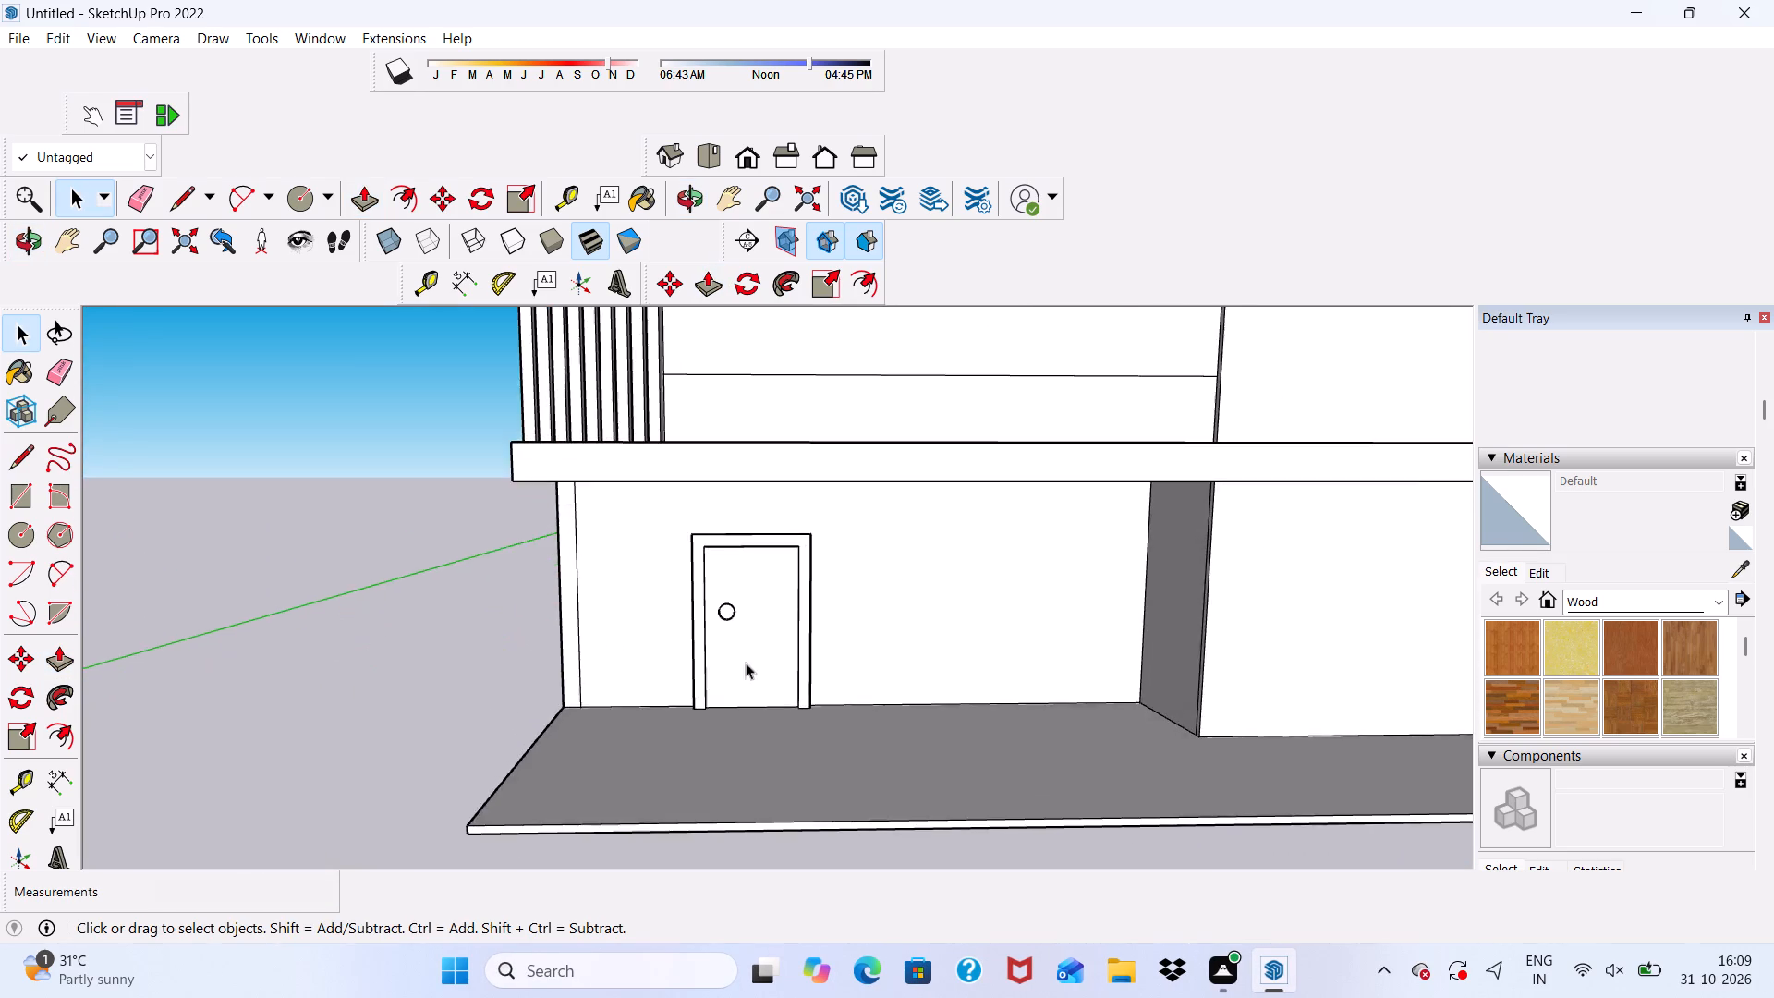
{"action": "scroll", "coordinate": [759, 643], "scroll_direction": "down", "scroll_amount": 6}
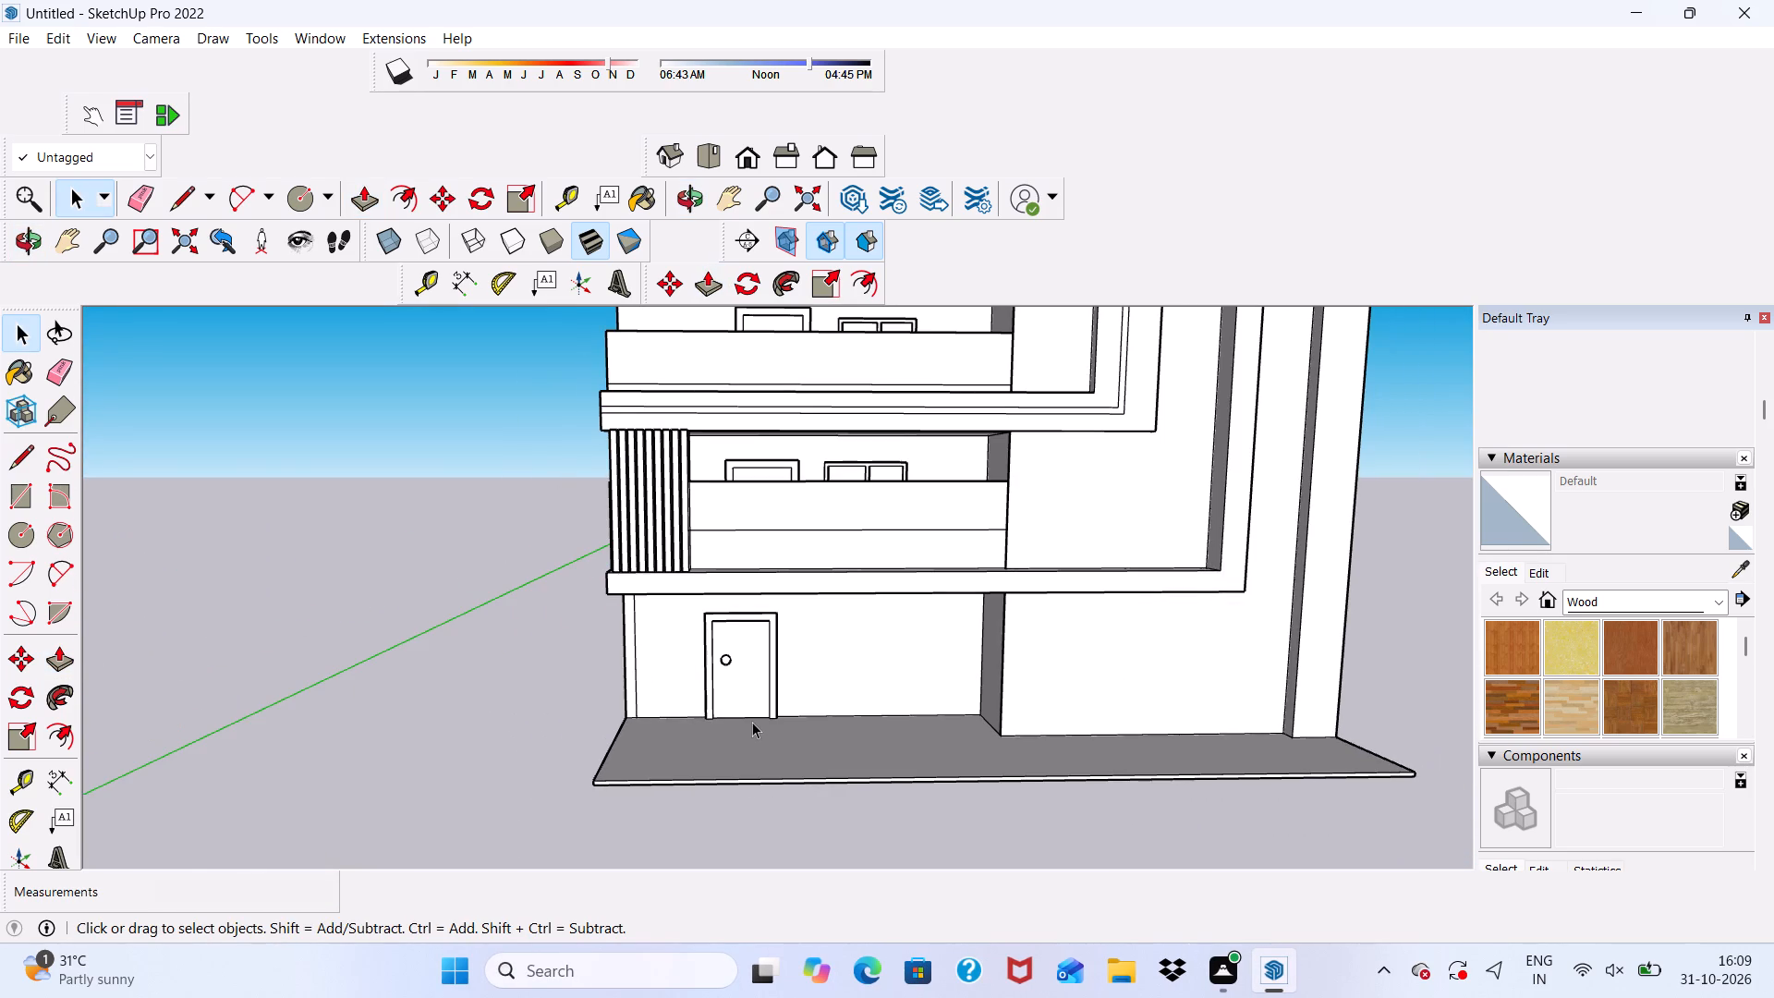
{"action": "scroll", "coordinate": [685, 744], "scroll_direction": "down", "scroll_amount": 8}
{"action": "middle_click_drag", "start_coordinate": [723, 723], "coordinate": [704, 713]}
{"action": "scroll", "coordinate": [704, 713], "scroll_direction": "up", "scroll_amount": 1}
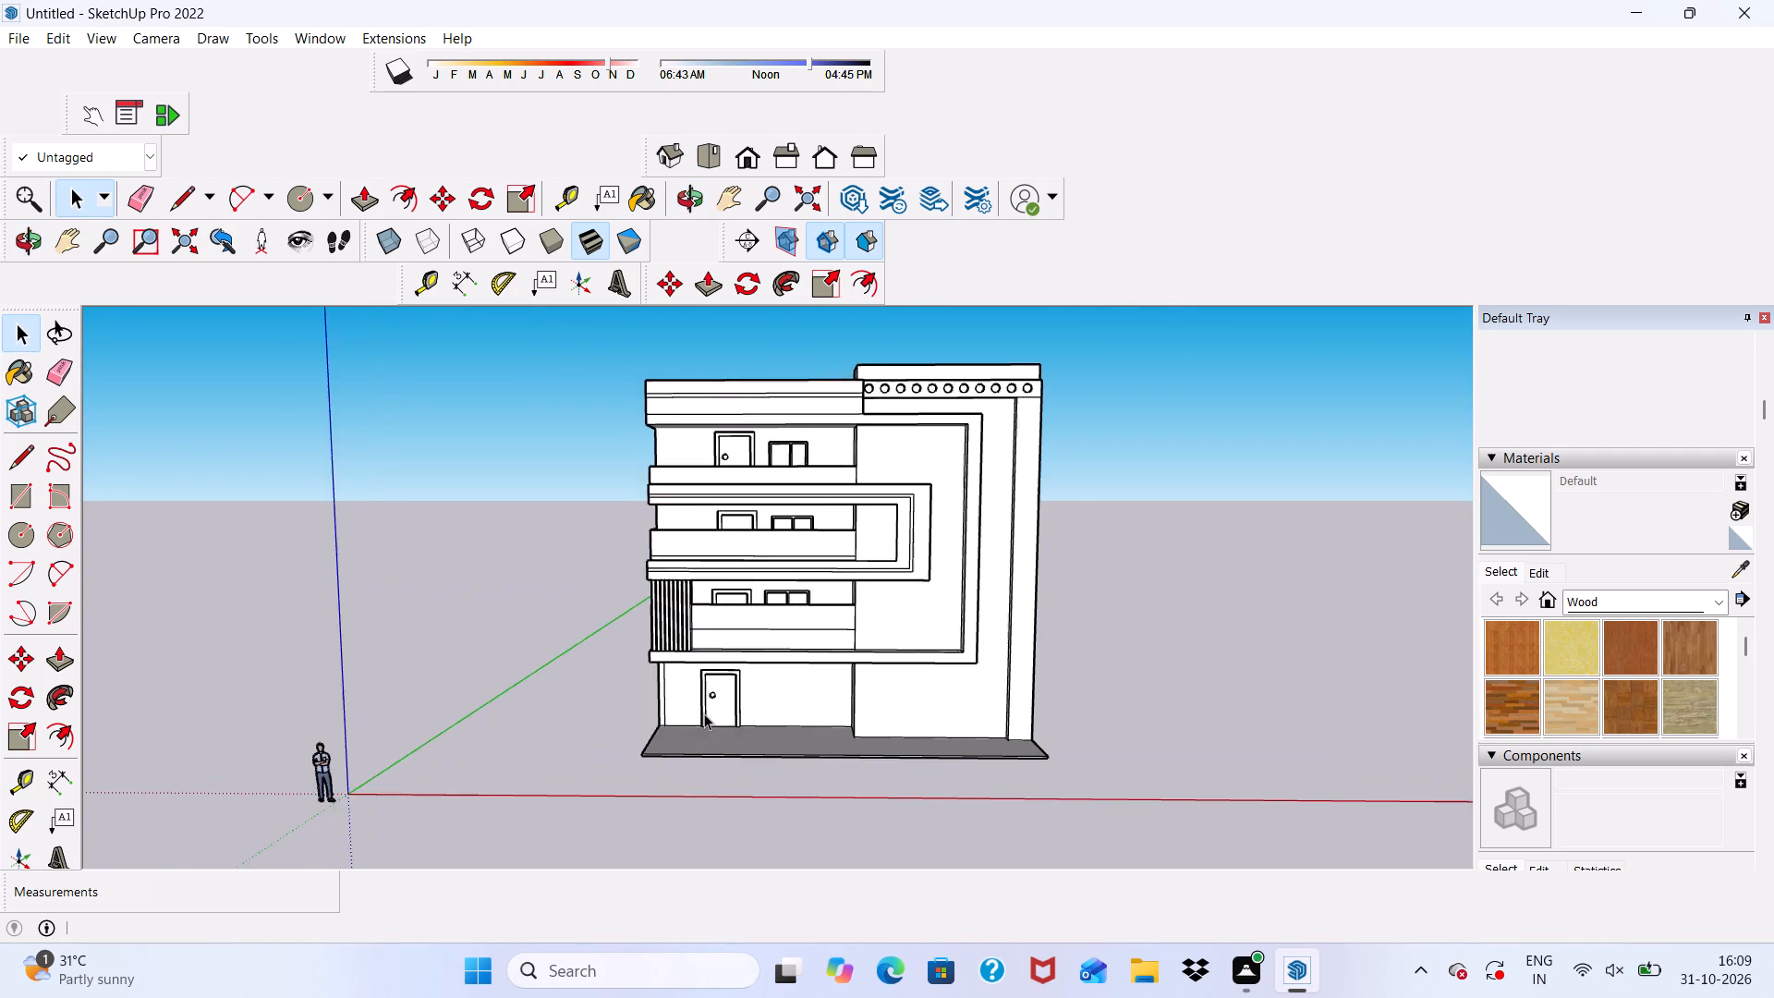
{"action": "scroll", "coordinate": [704, 713], "scroll_direction": "up", "scroll_amount": 3}
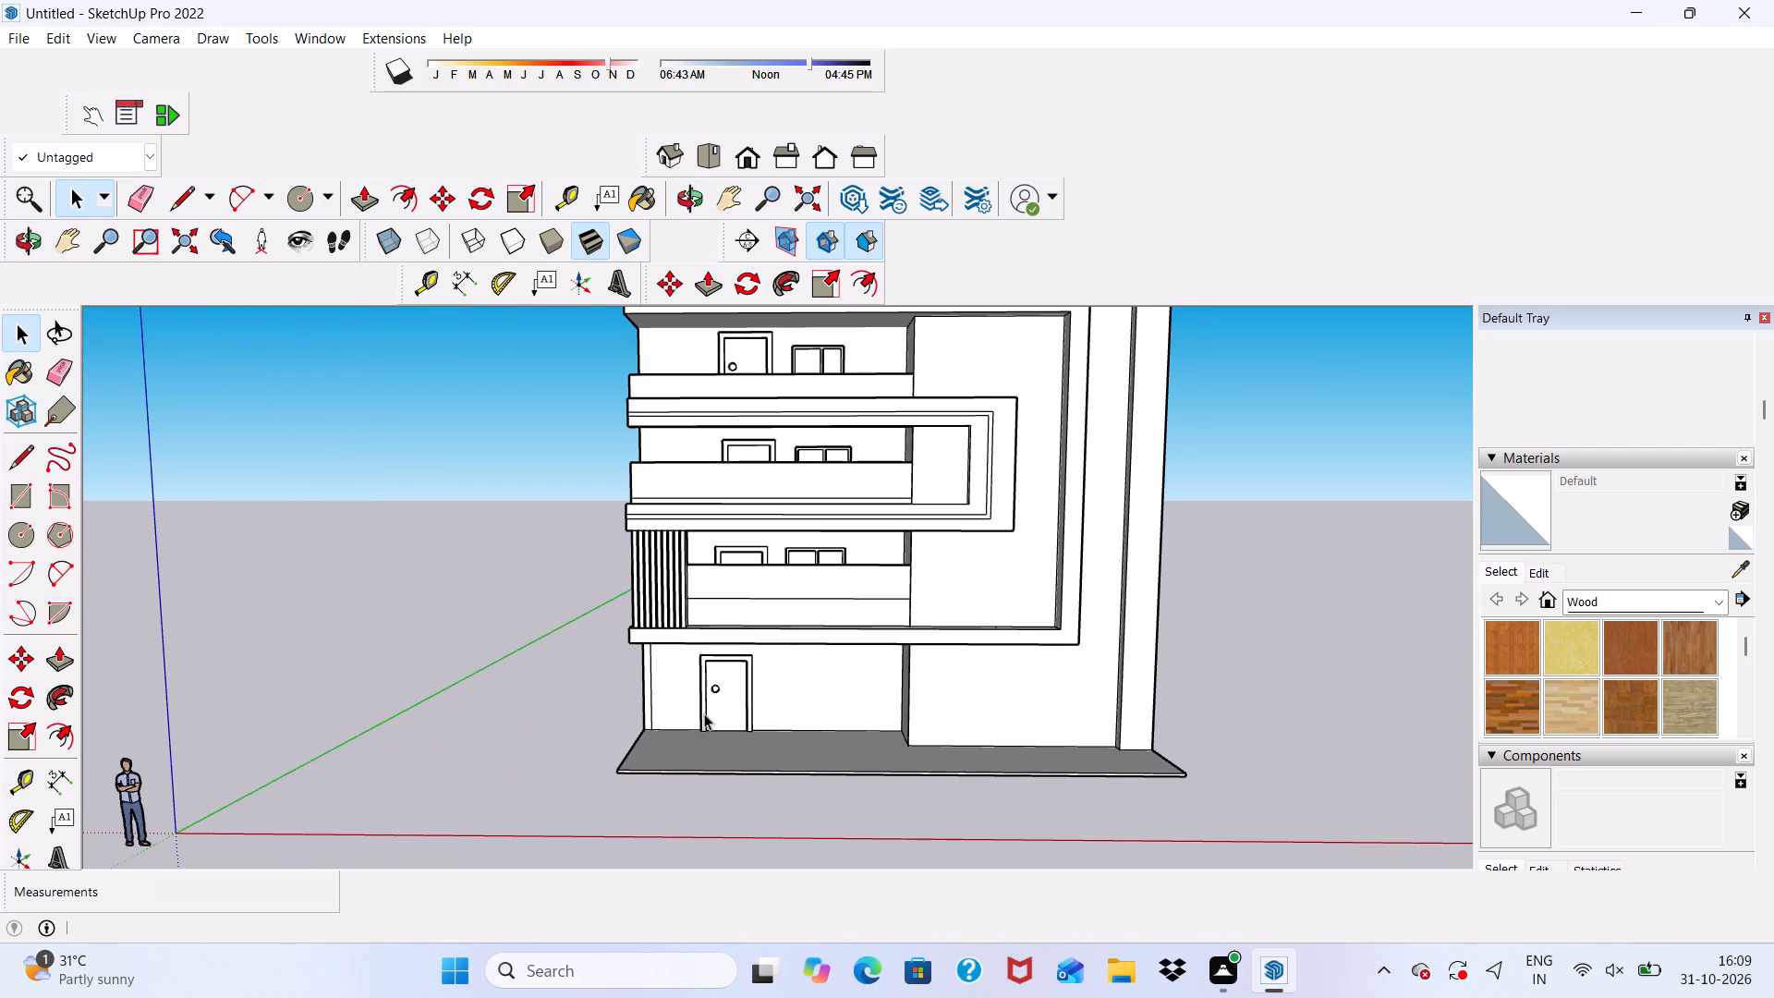
{"action": "scroll", "coordinate": [733, 642], "scroll_direction": "down", "scroll_amount": 4}
{"action": "middle_click_drag", "start_coordinate": [733, 683], "coordinate": [733, 682]}
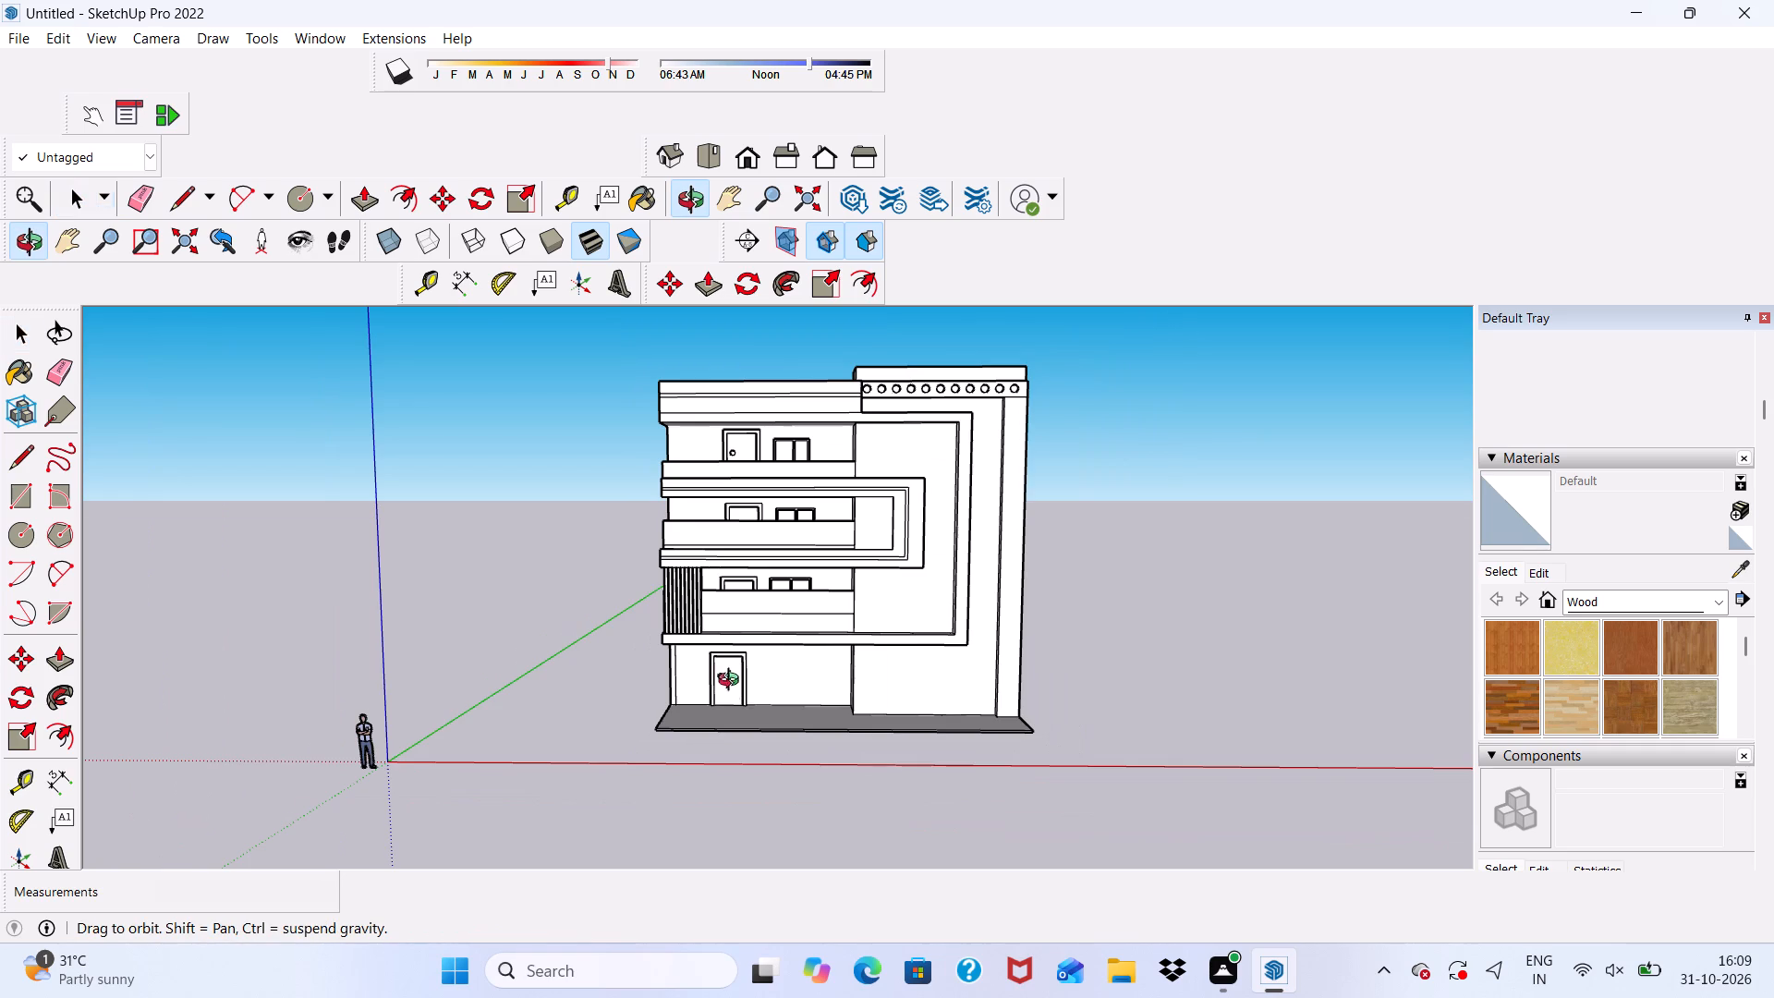
{"action": "middle_click_drag", "start_coordinate": [733, 682], "coordinate": [667, 720]}
{"action": "scroll", "coordinate": [847, 627], "scroll_direction": "down", "scroll_amount": 4}
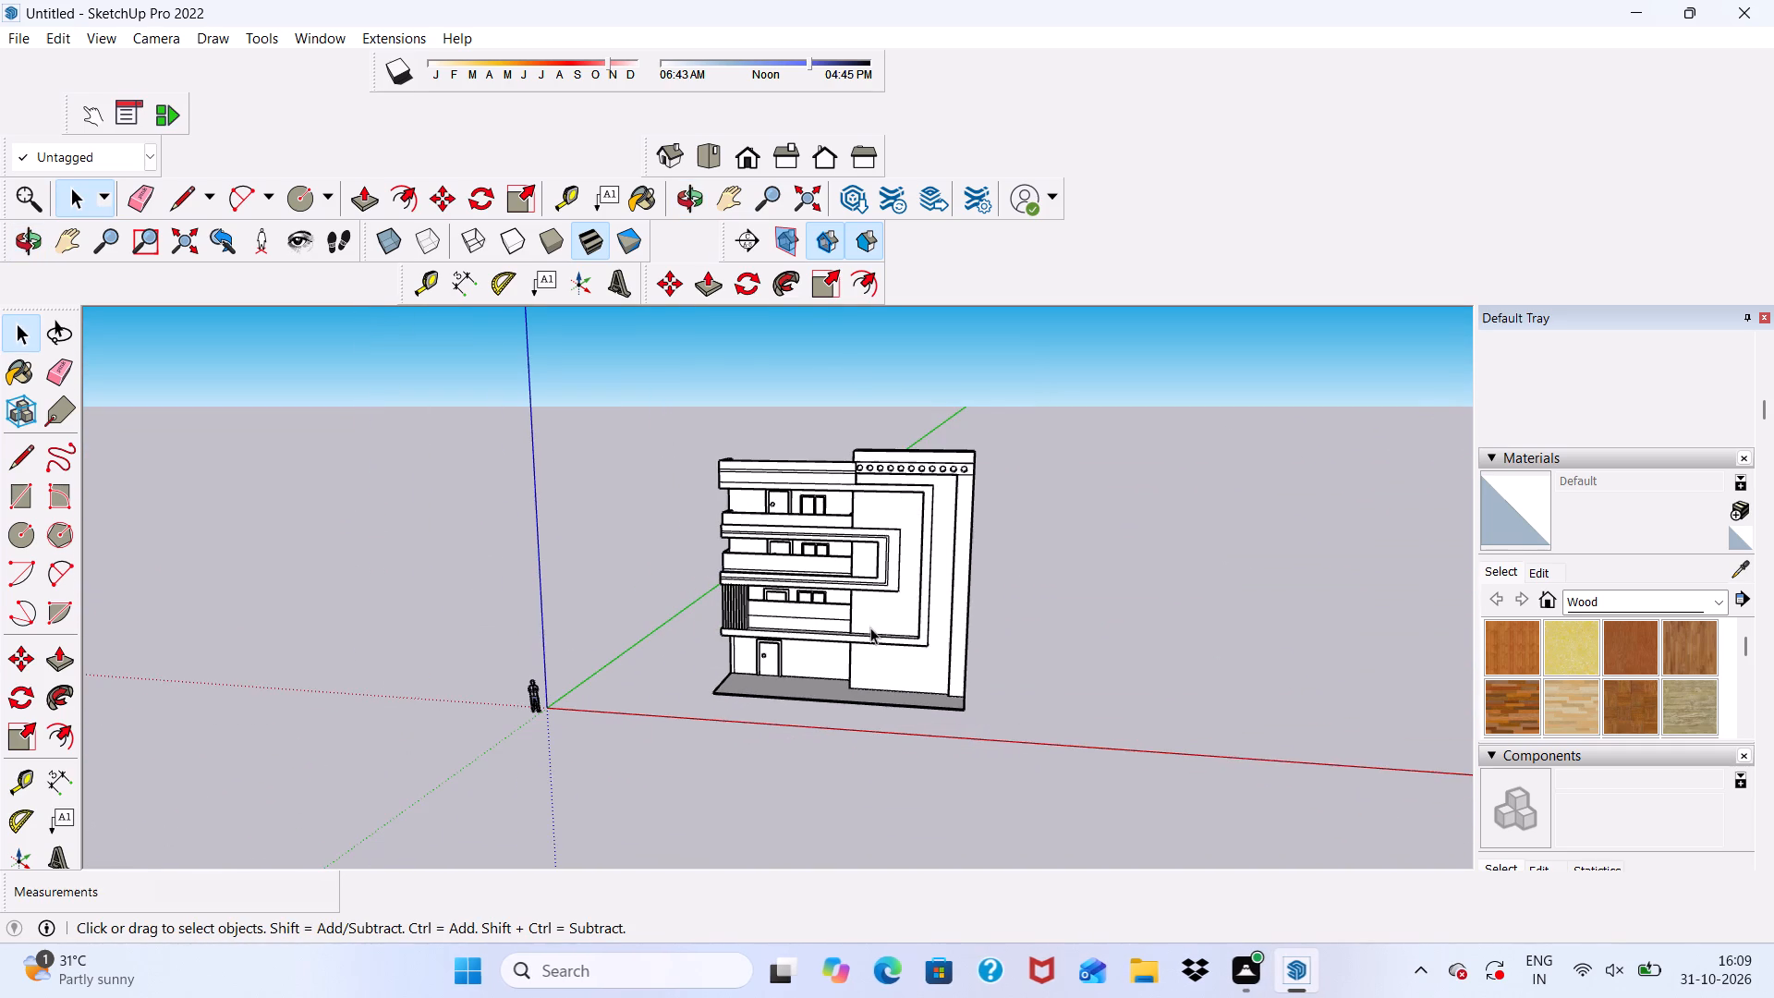
{"action": "middle_click_drag", "start_coordinate": [881, 641], "coordinate": [839, 651]}
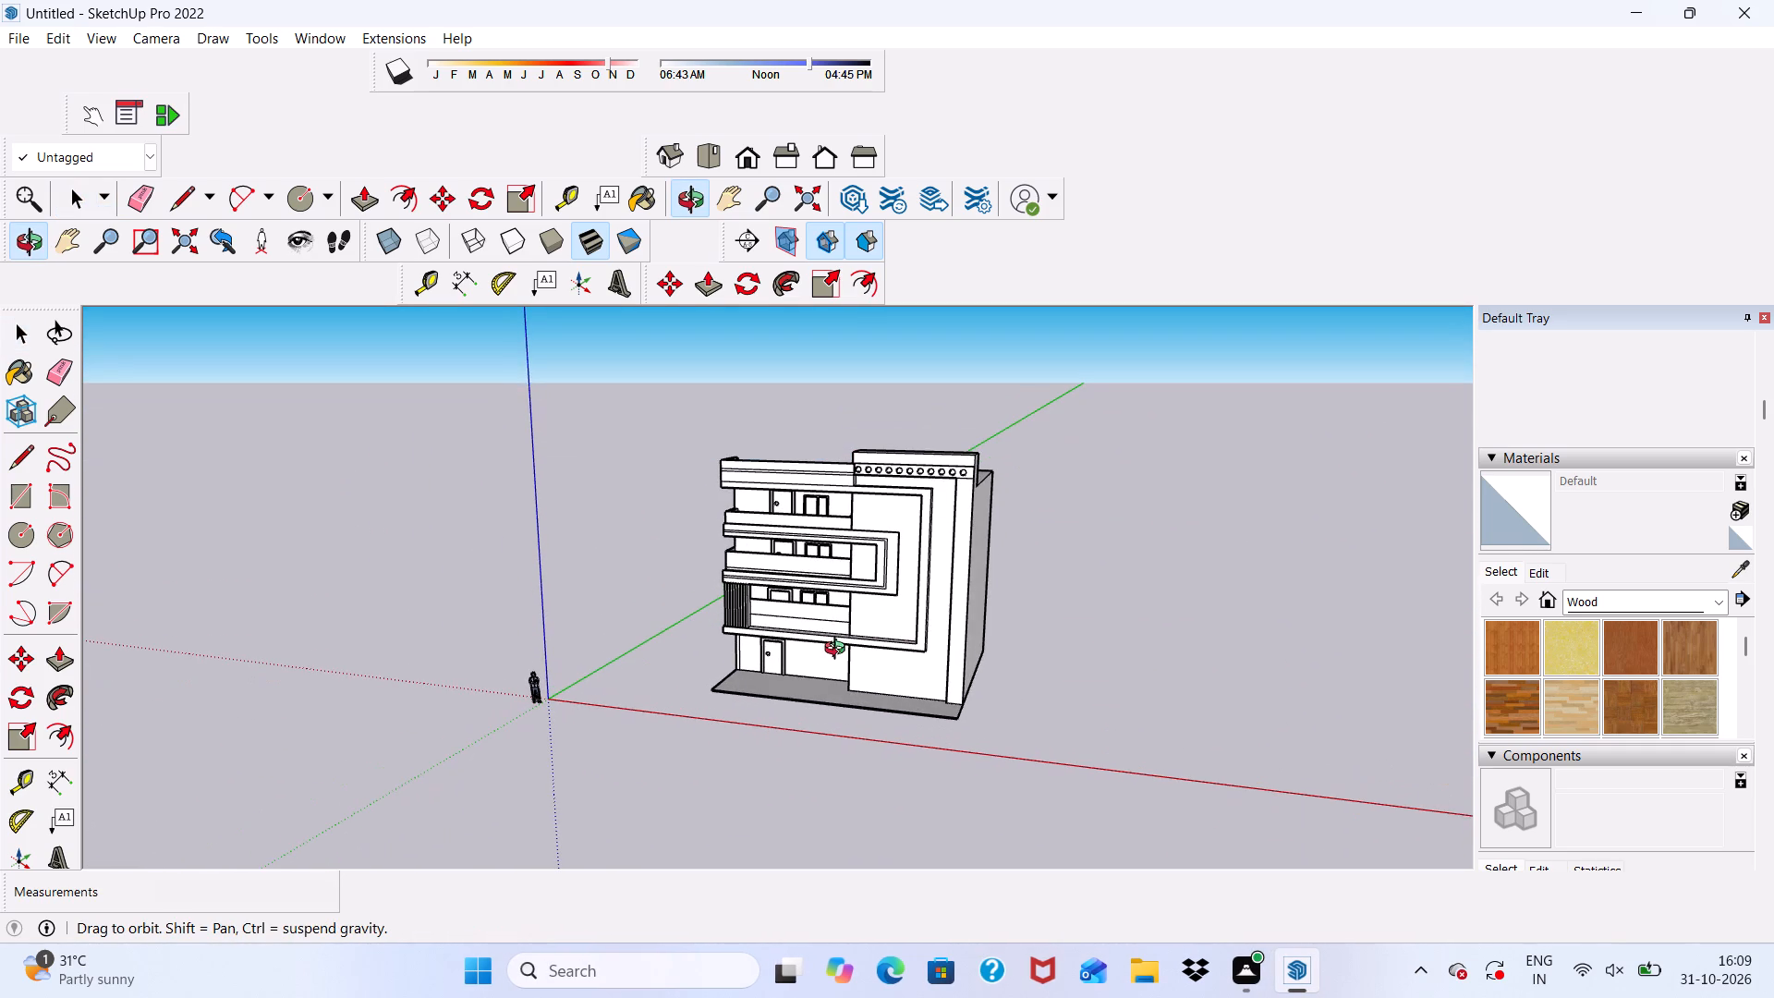
{"action": "middle_click_drag", "start_coordinate": [839, 651], "coordinate": [965, 688]}
{"action": "scroll", "coordinate": [845, 723], "scroll_direction": "up", "scroll_amount": 5}
{"action": "scroll", "coordinate": [823, 641], "scroll_direction": "down", "scroll_amount": 5}
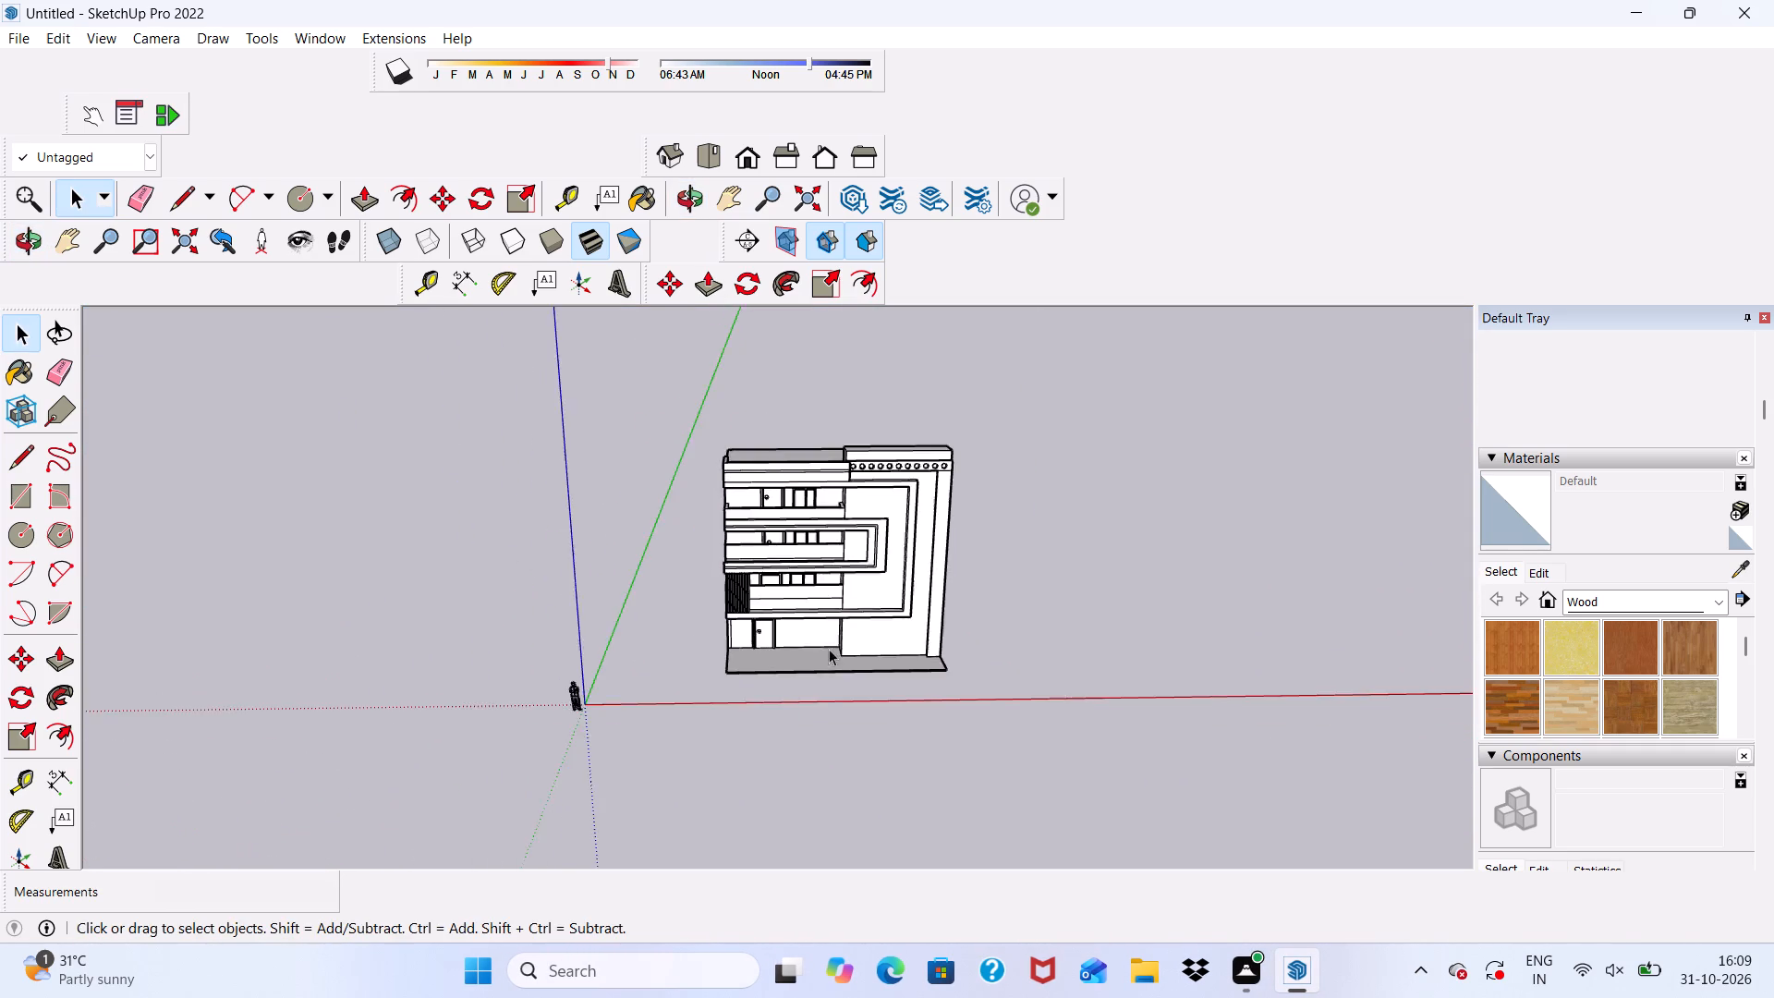
{"action": "middle_click_drag", "start_coordinate": [829, 649], "coordinate": [829, 509]}
{"action": "scroll", "coordinate": [829, 526], "scroll_direction": "up", "scroll_amount": 9}
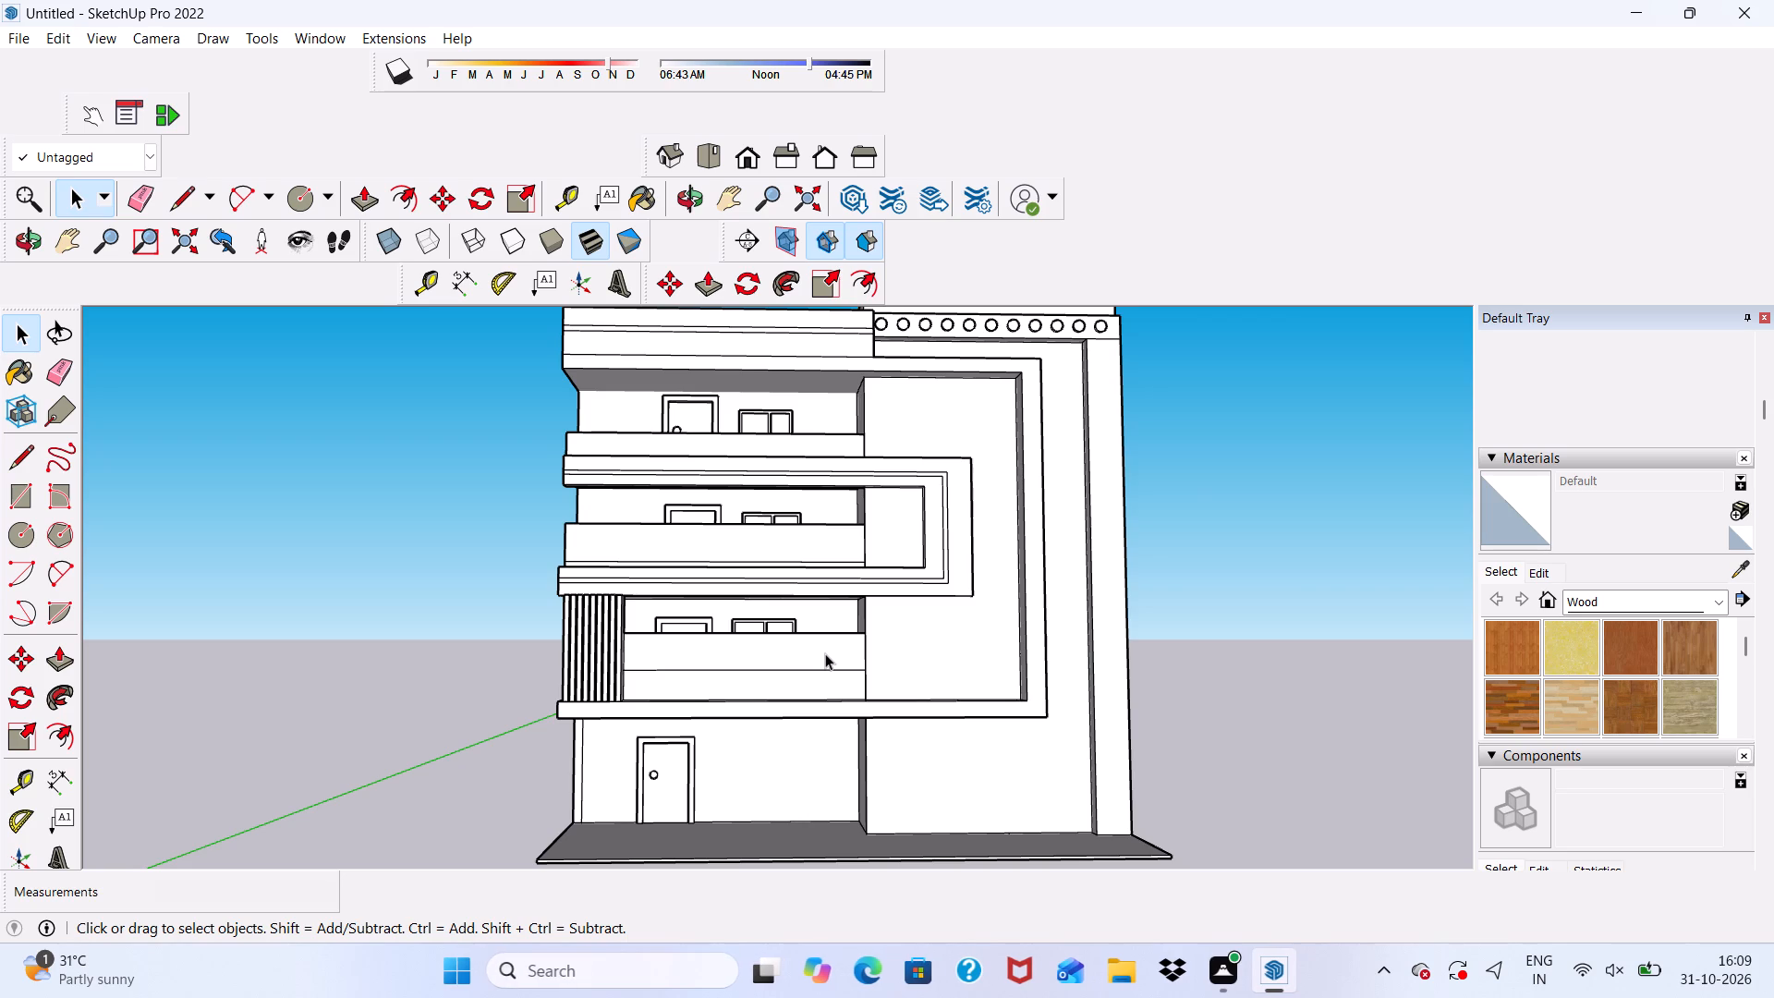
{"action": "scroll", "coordinate": [825, 653], "scroll_direction": "down", "scroll_amount": 10}
{"action": "scroll", "coordinate": [799, 598], "scroll_direction": "up", "scroll_amount": 10}
{"action": "scroll", "coordinate": [794, 443], "scroll_direction": "down", "scroll_amount": 4}
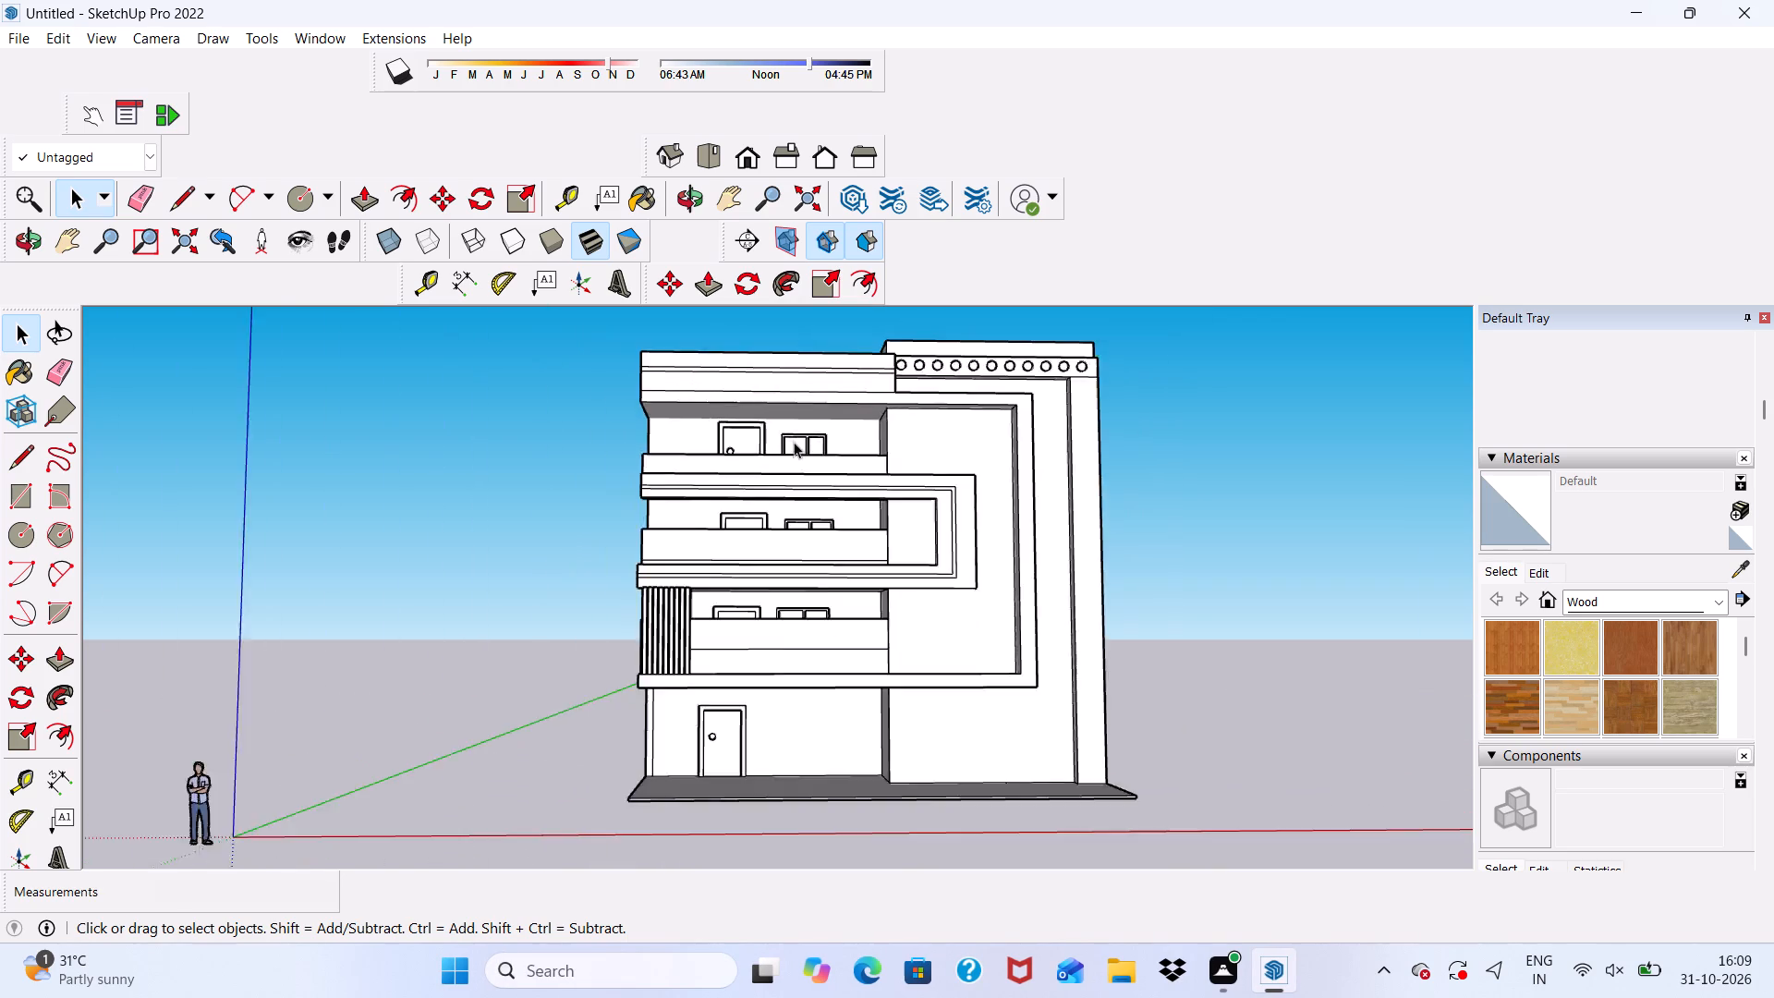
Draw a circle of about 2 3/16" radius on the tower's side wall, just above the end of the top-floor balcony parapet.
{"action": "middle_click_drag", "start_coordinate": [794, 442], "coordinate": [1044, 661]}
{"action": "scroll", "coordinate": [907, 520], "scroll_direction": "up", "scroll_amount": 5}
{"action": "scroll", "coordinate": [881, 435], "scroll_direction": "up", "scroll_amount": 5}
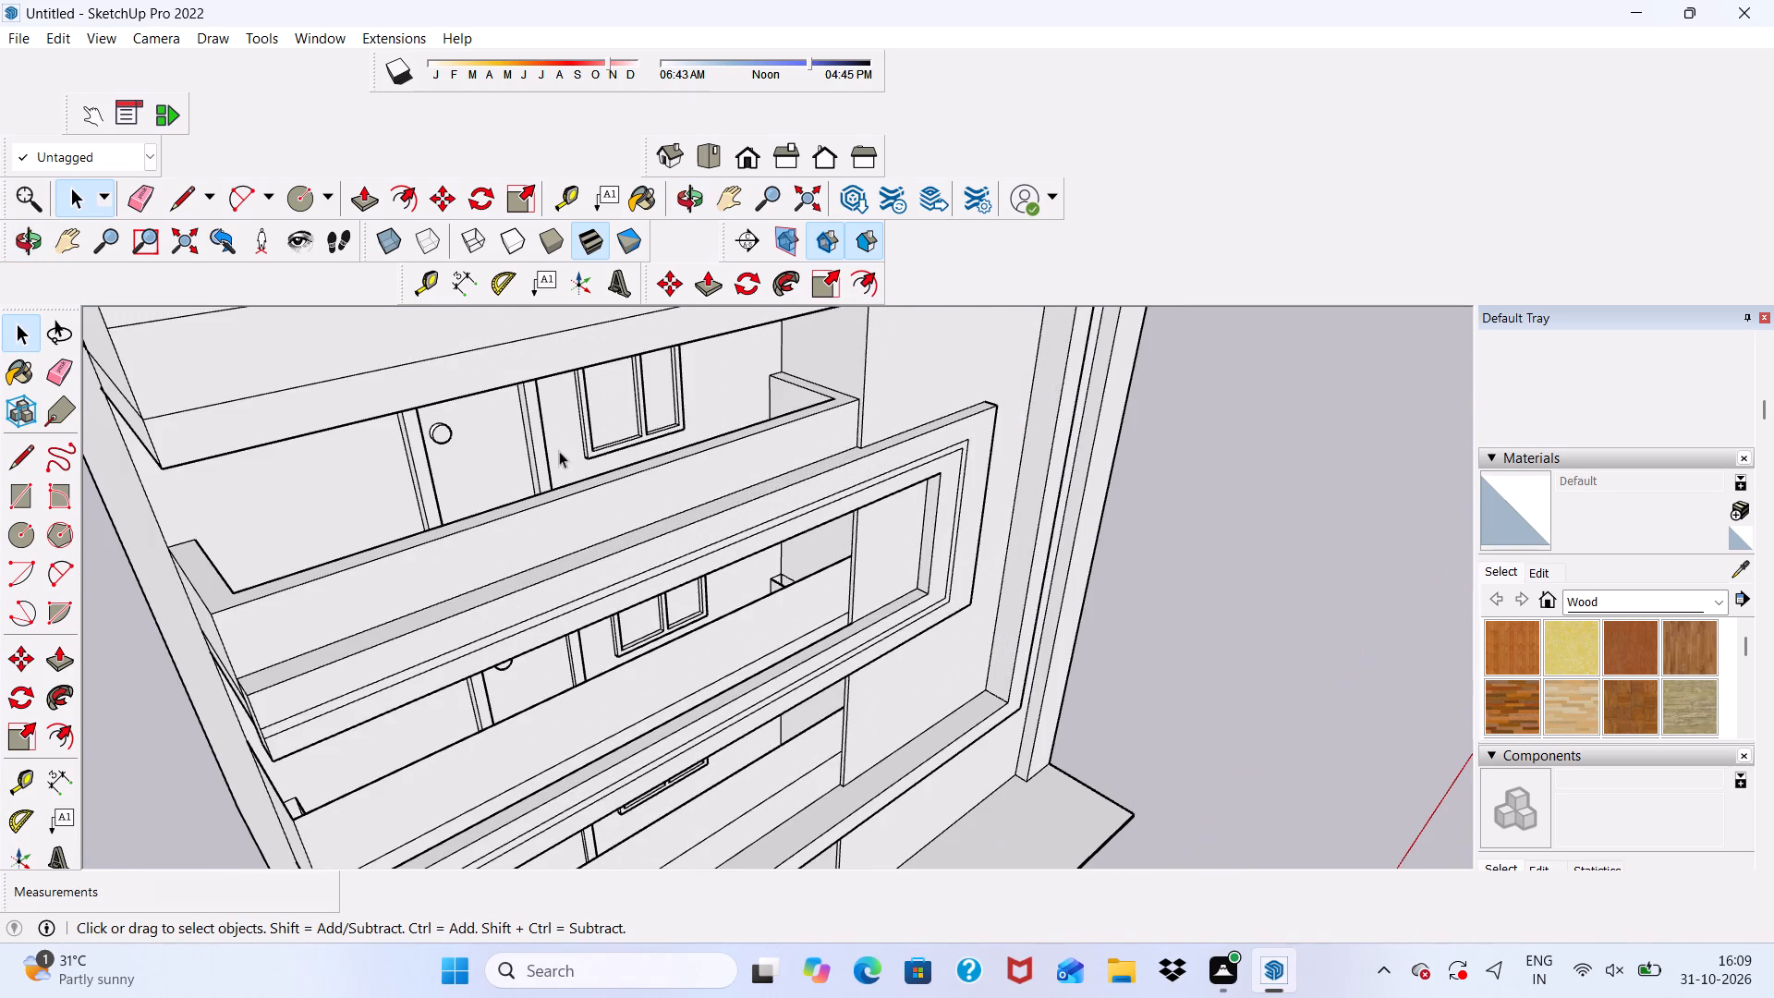
{"action": "left_click", "coordinate": [14, 537]}
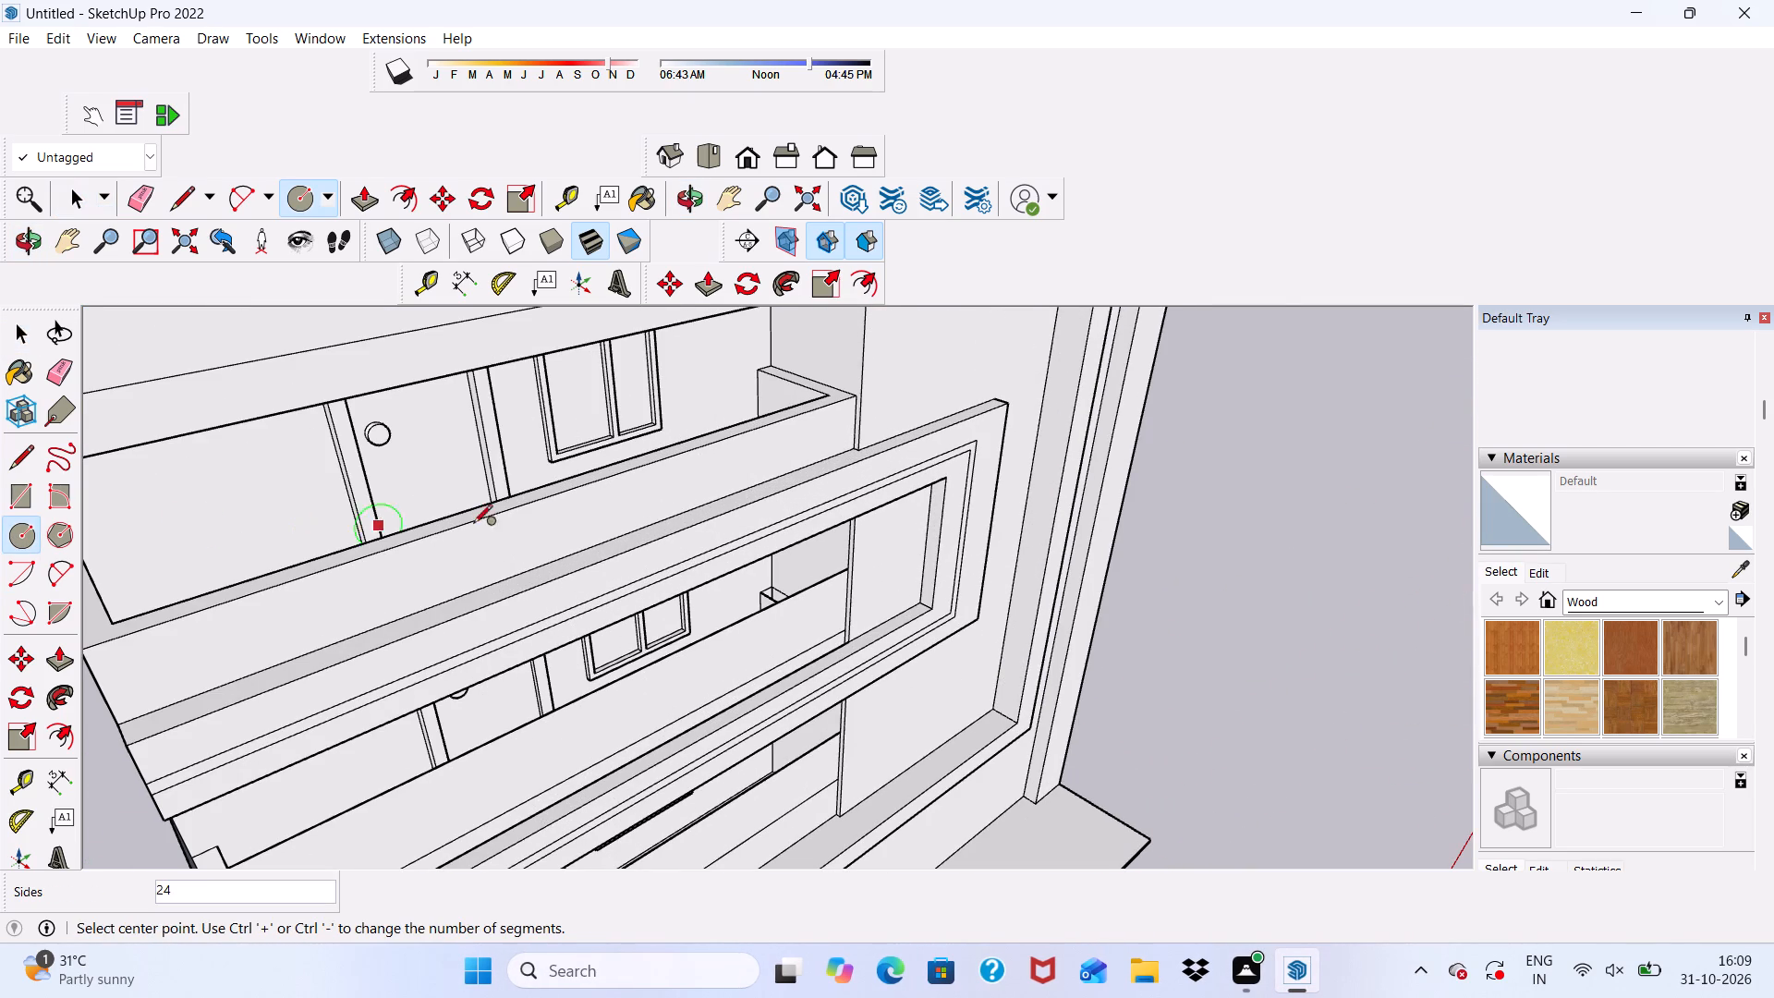
{"action": "scroll", "coordinate": [797, 358], "scroll_direction": "up", "scroll_amount": 4}
{"action": "scroll", "coordinate": [907, 384], "scroll_direction": "up", "scroll_amount": 13}
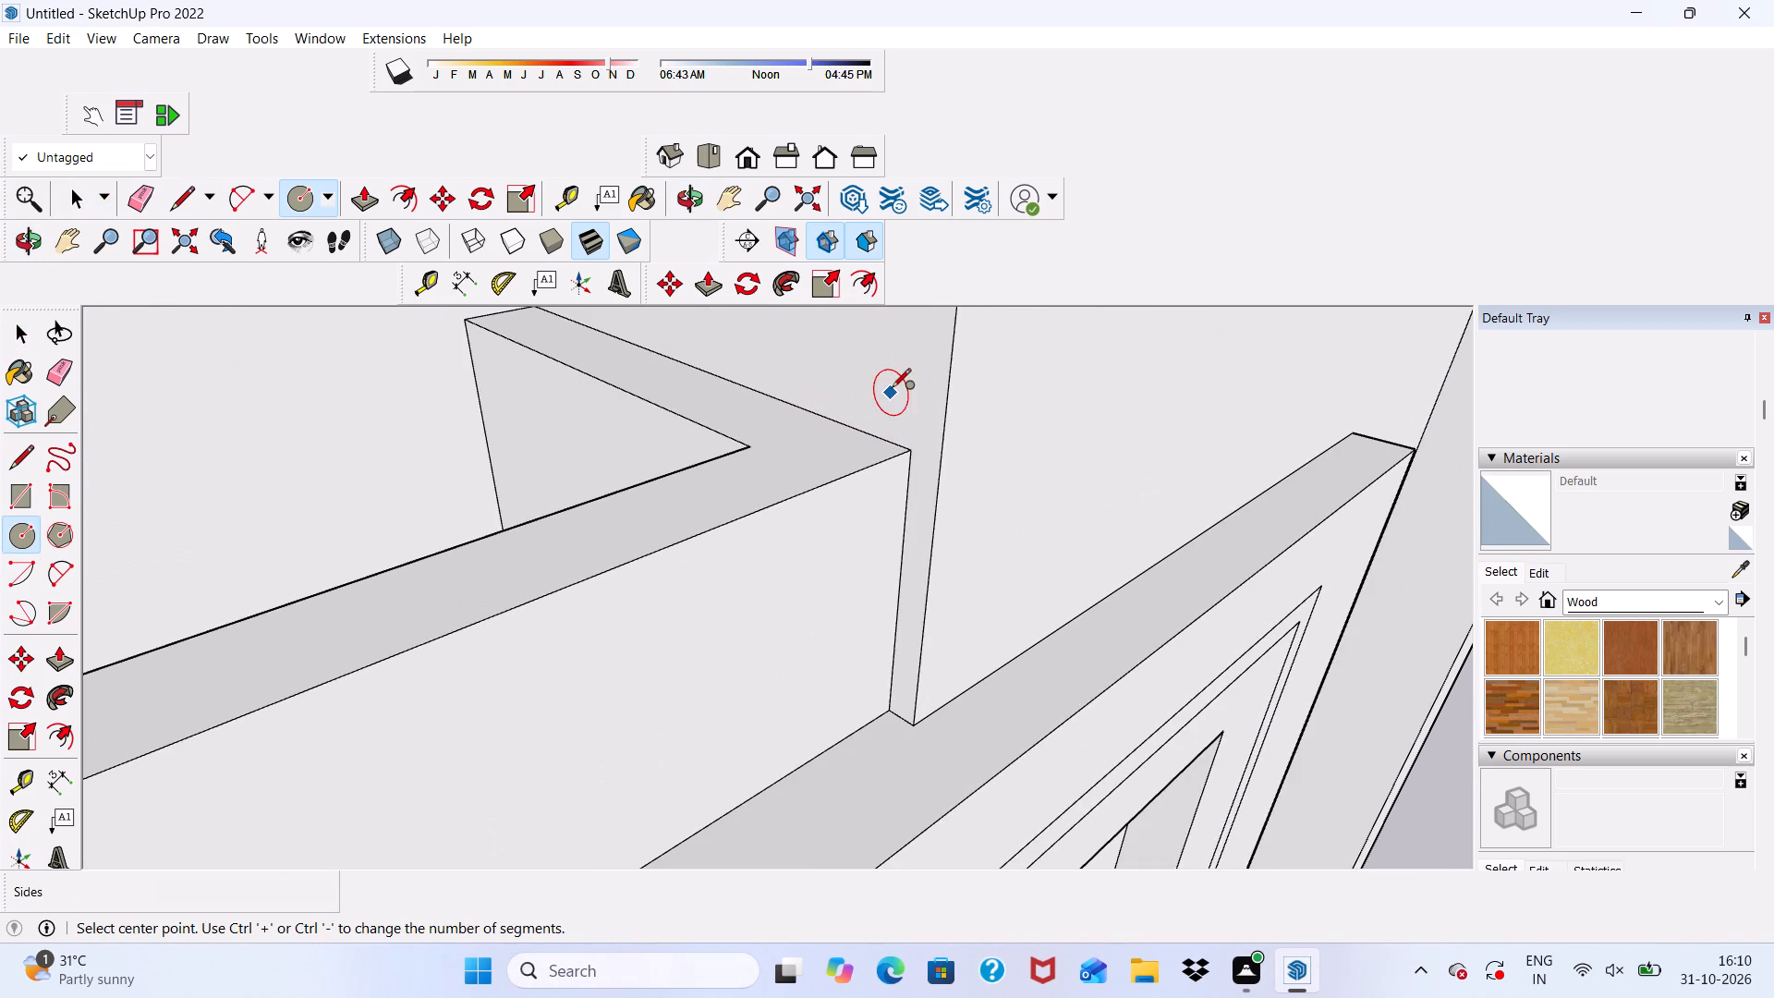
{"action": "left_click", "coordinate": [892, 386]}
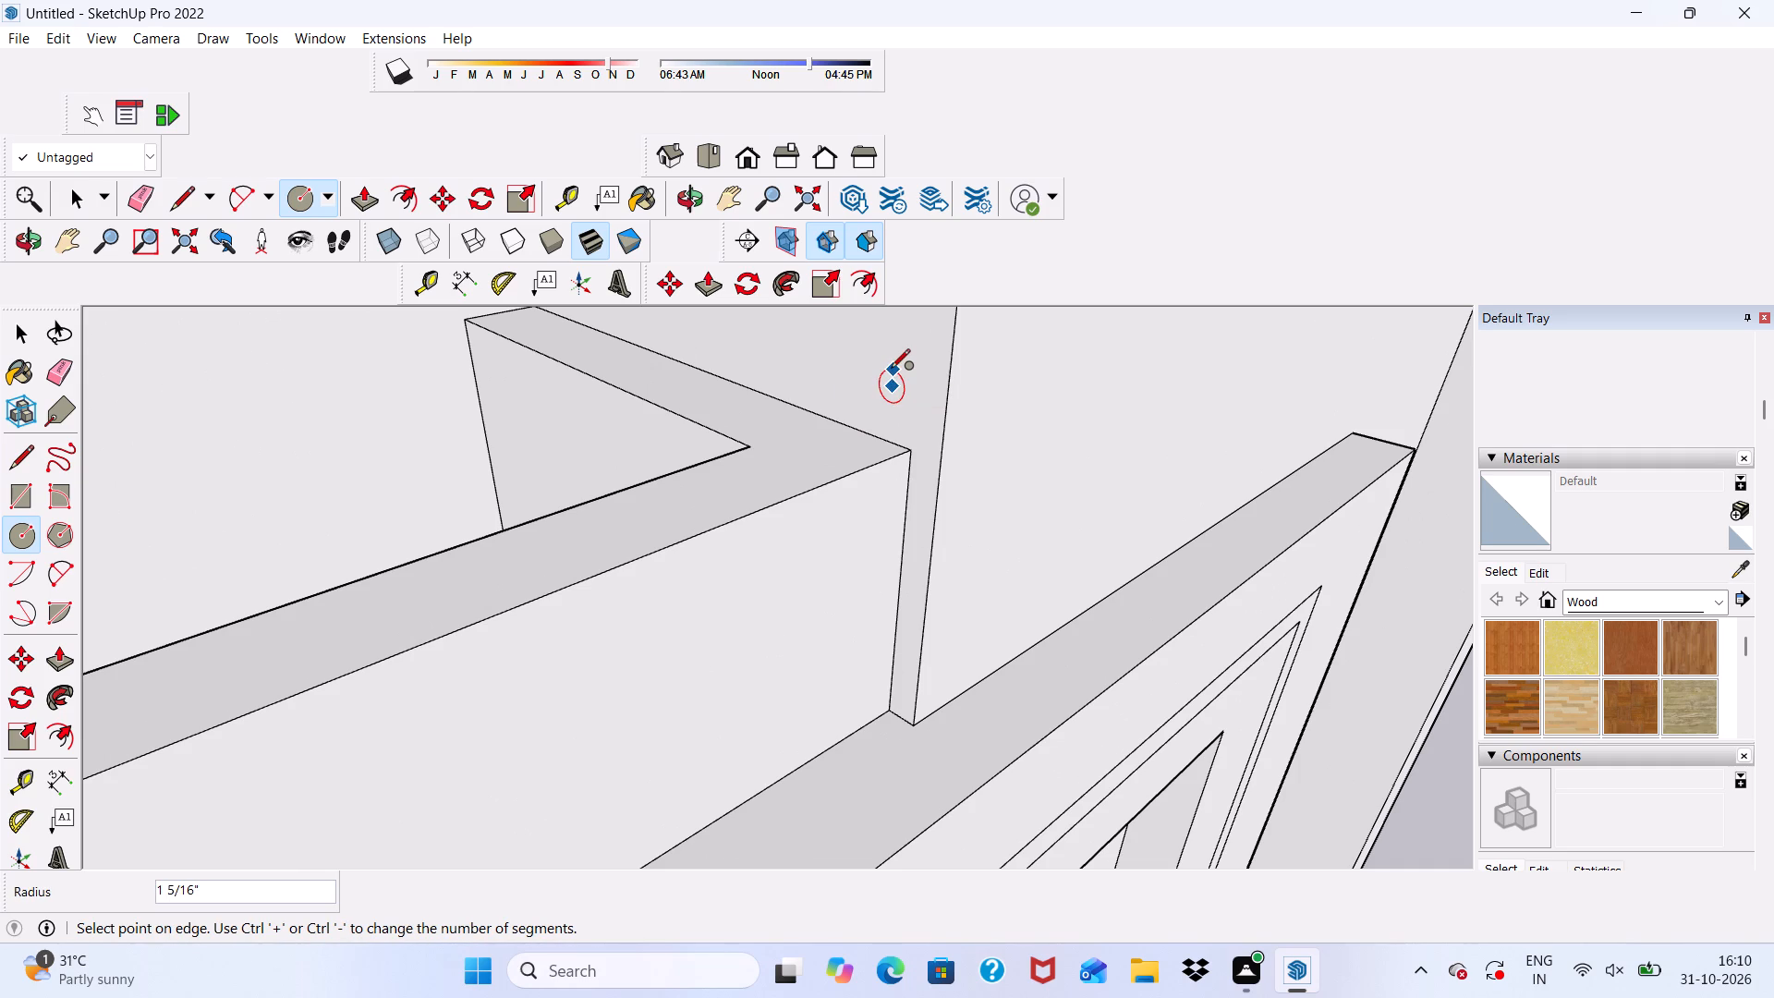
{"action": "left_click", "coordinate": [891, 359]}
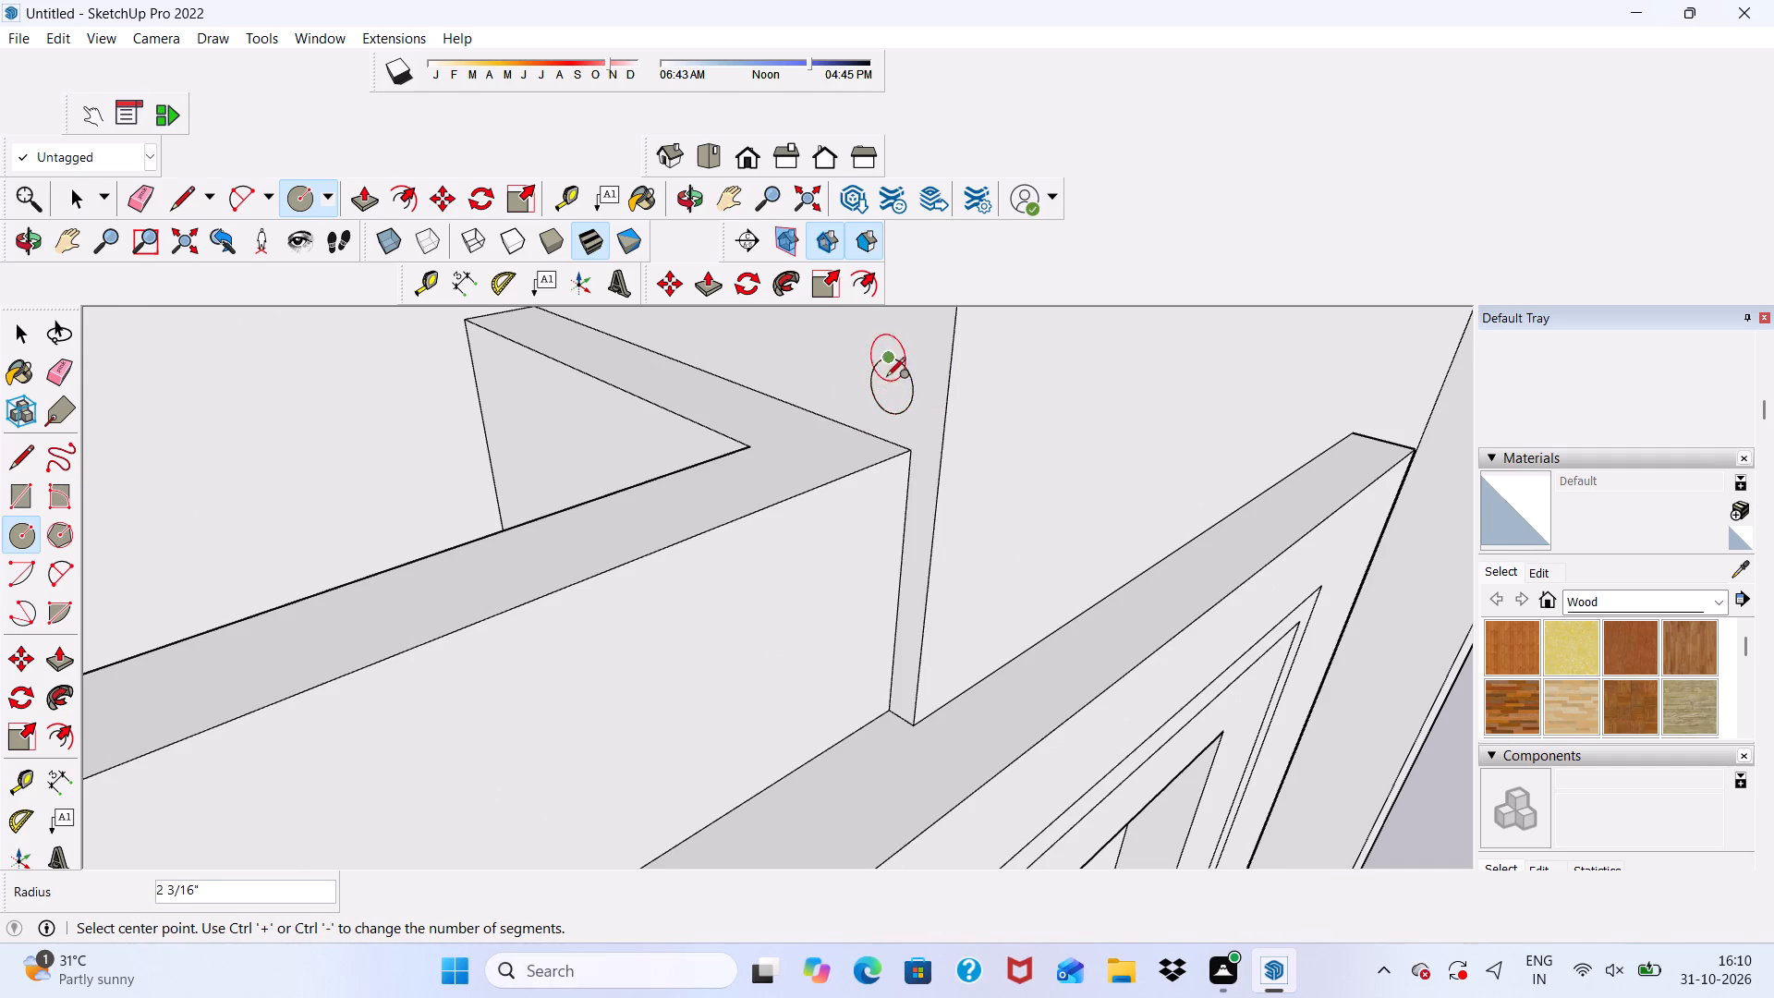
{"action": "scroll", "coordinate": [886, 396], "scroll_direction": "down", "scroll_amount": 9}
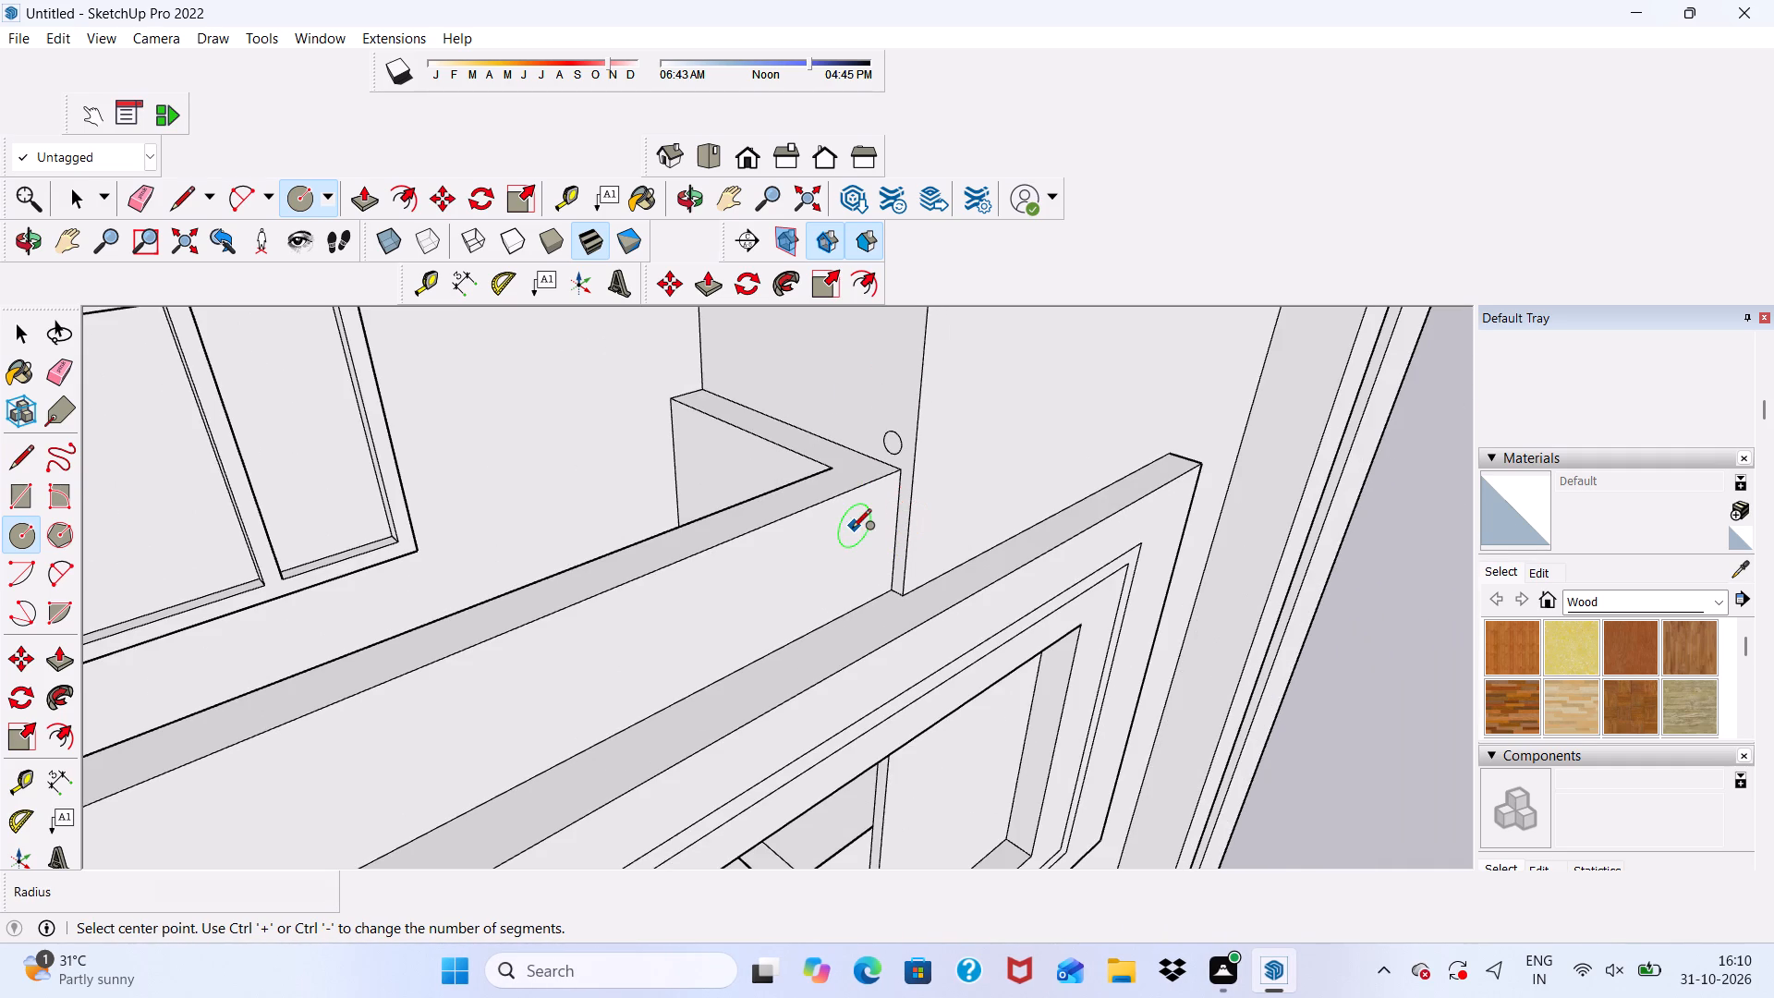
Copy the circle about 6 3/4" straight up the side wall and array it into four evenly spaced copies.
{"action": "key", "text": "space"}
{"action": "scroll", "coordinate": [848, 460], "scroll_direction": "up", "scroll_amount": 10}
{"action": "double_click", "coordinate": [917, 424]}
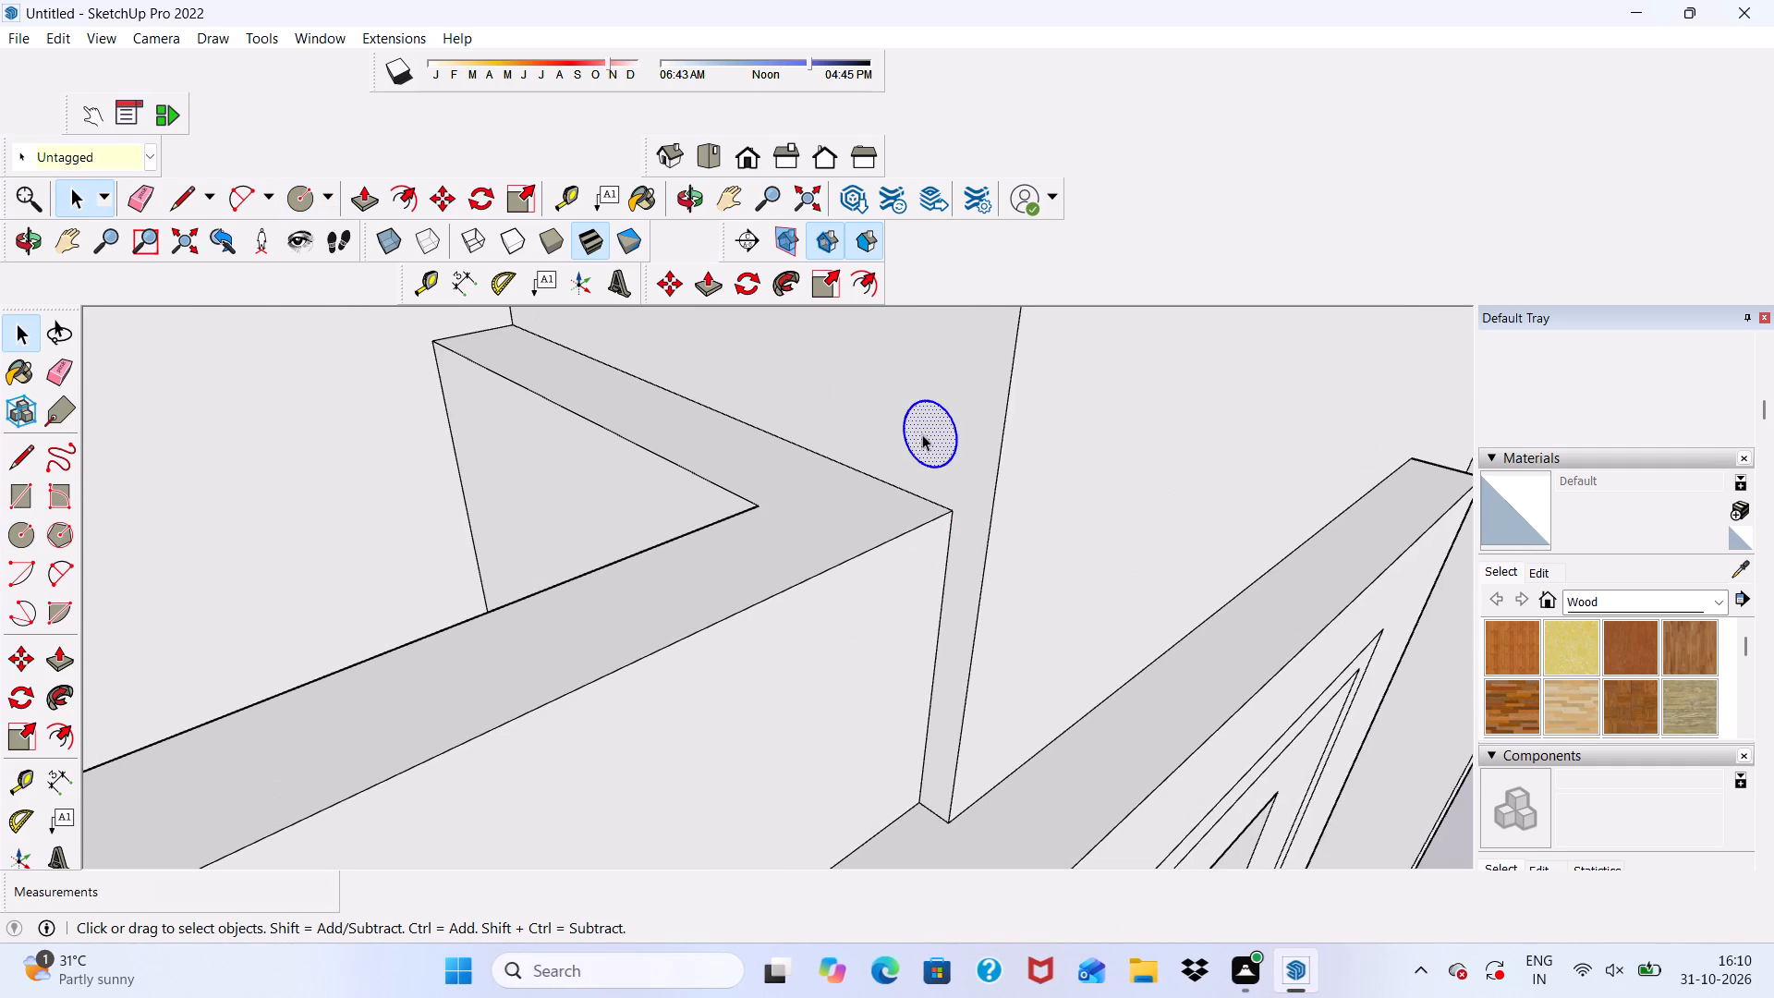
{"action": "scroll", "coordinate": [878, 437], "scroll_direction": "down", "scroll_amount": 12}
{"action": "middle_click_drag", "start_coordinate": [891, 498], "coordinate": [987, 474]}
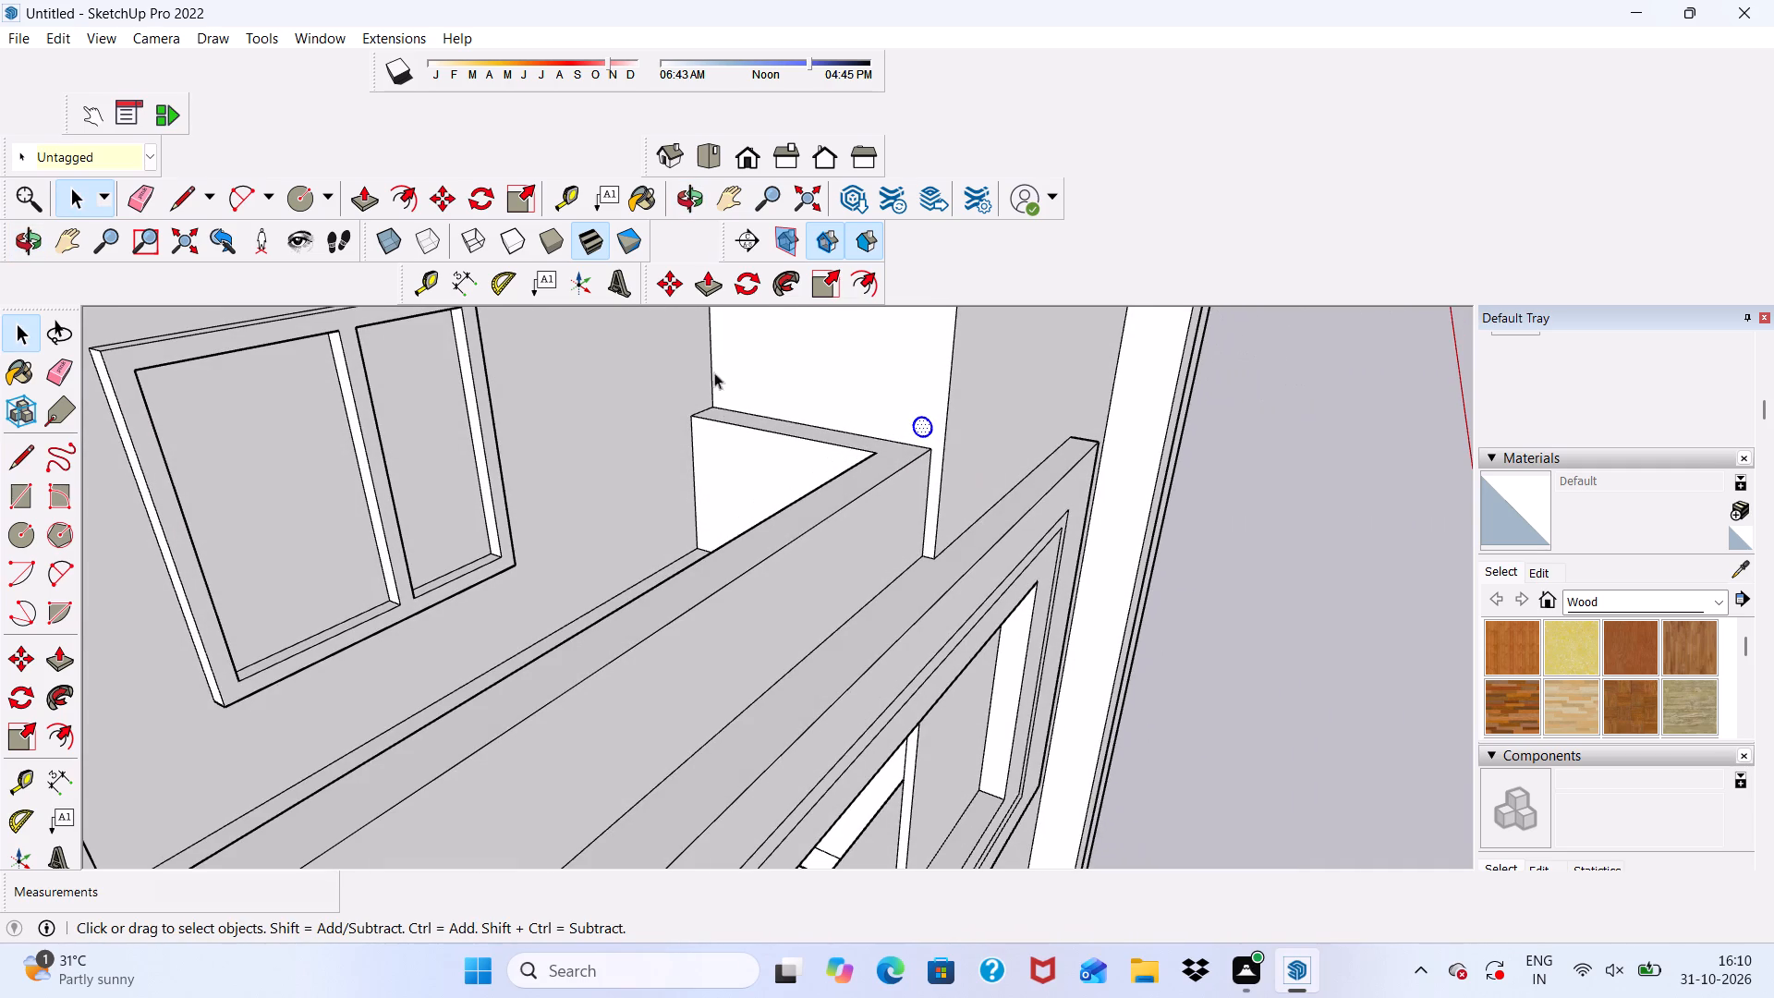
{"action": "left_click", "coordinate": [667, 281]}
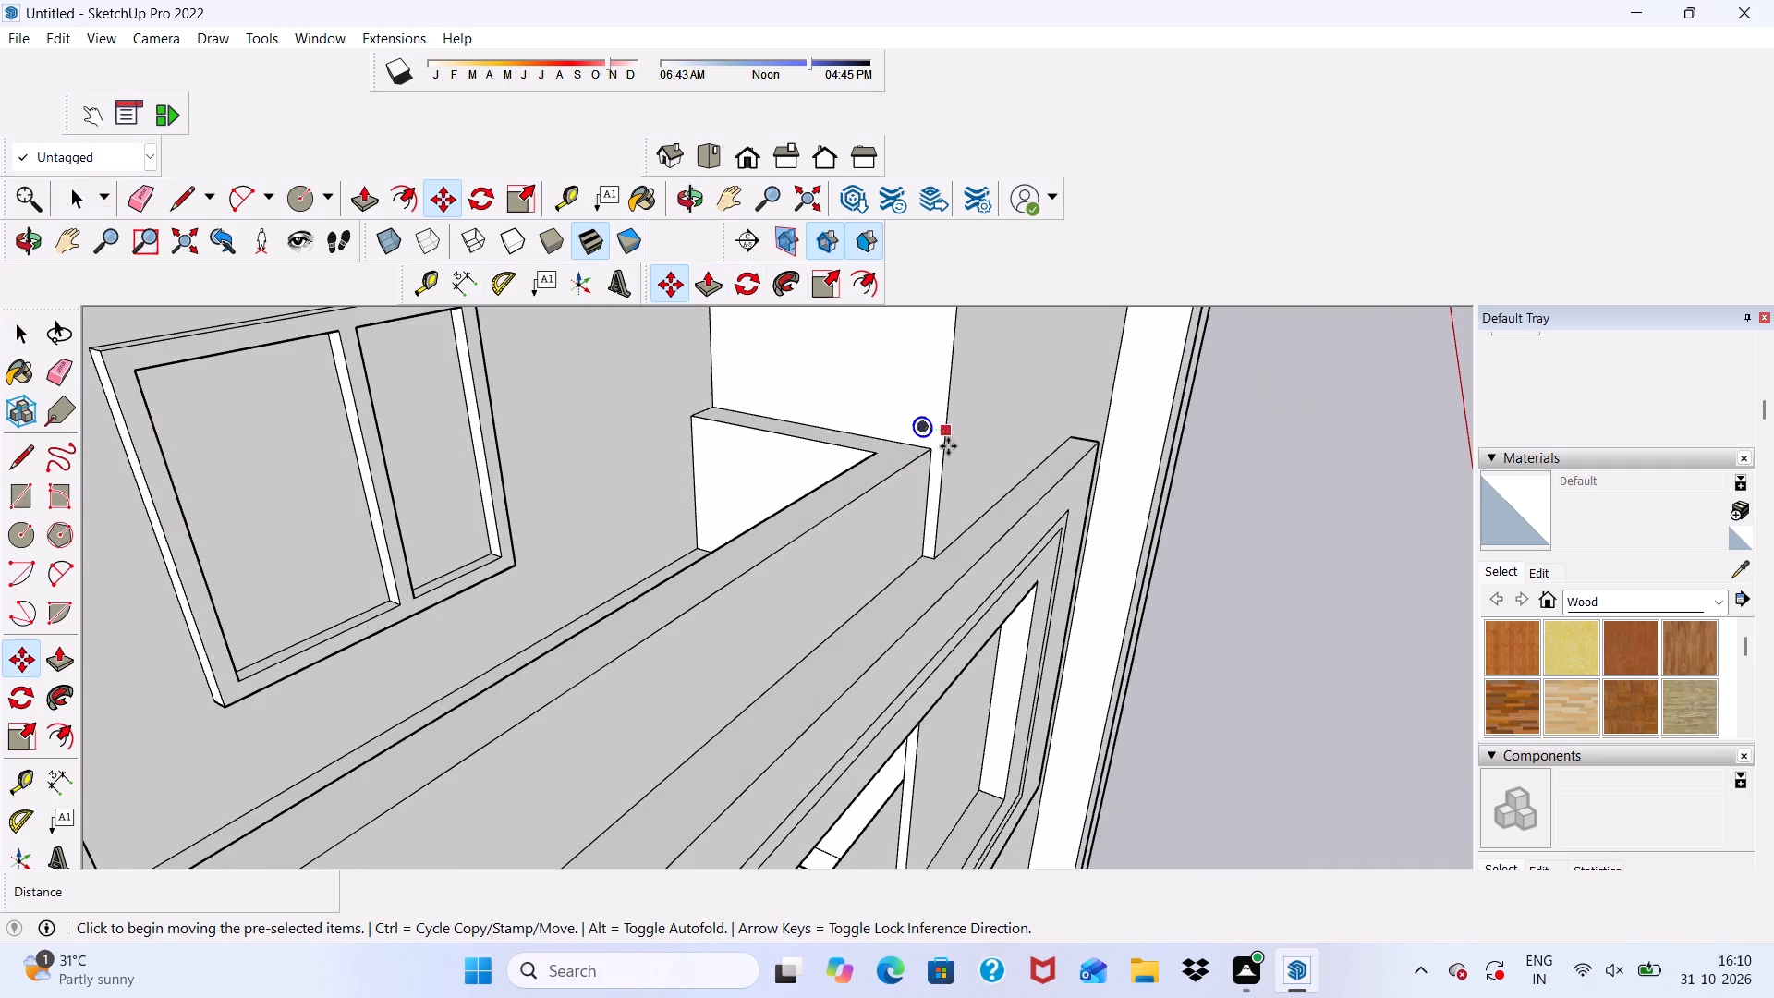
{"action": "scroll", "coordinate": [948, 446], "scroll_direction": "up", "scroll_amount": 4}
{"action": "left_click", "coordinate": [917, 414]}
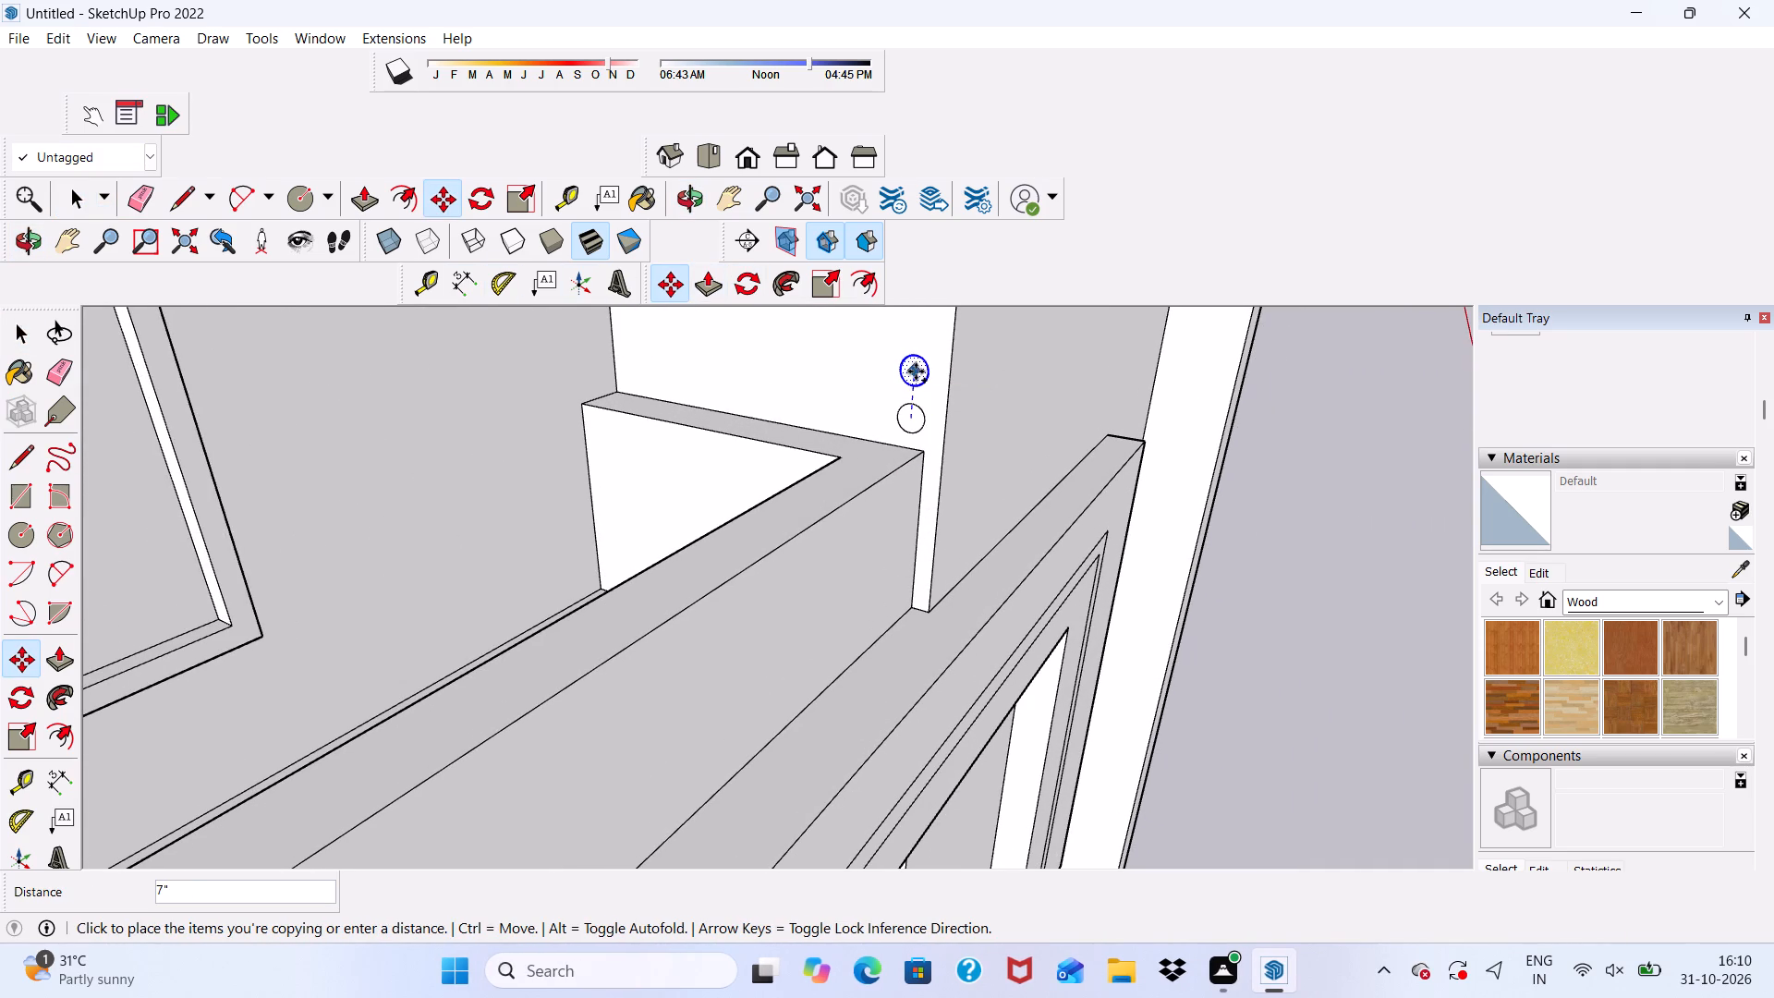
{"action": "left_click", "coordinate": [916, 372]}
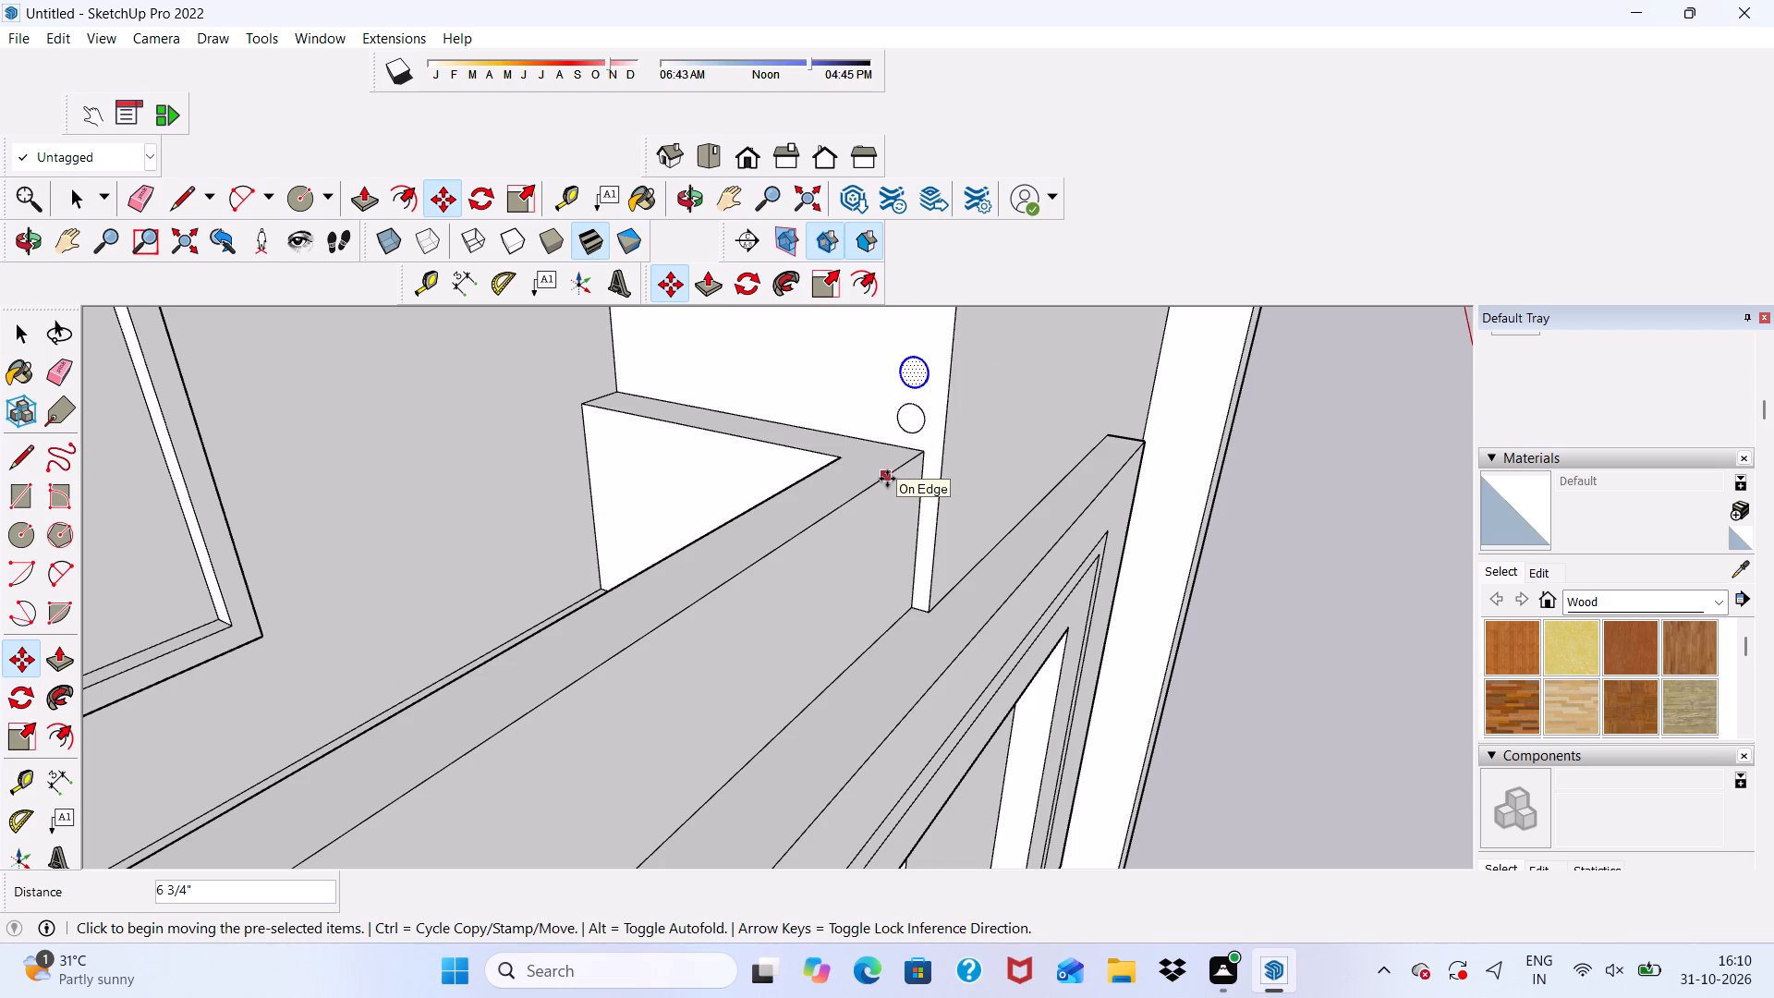
{"action": "key", "text": "shift+asterisk"}
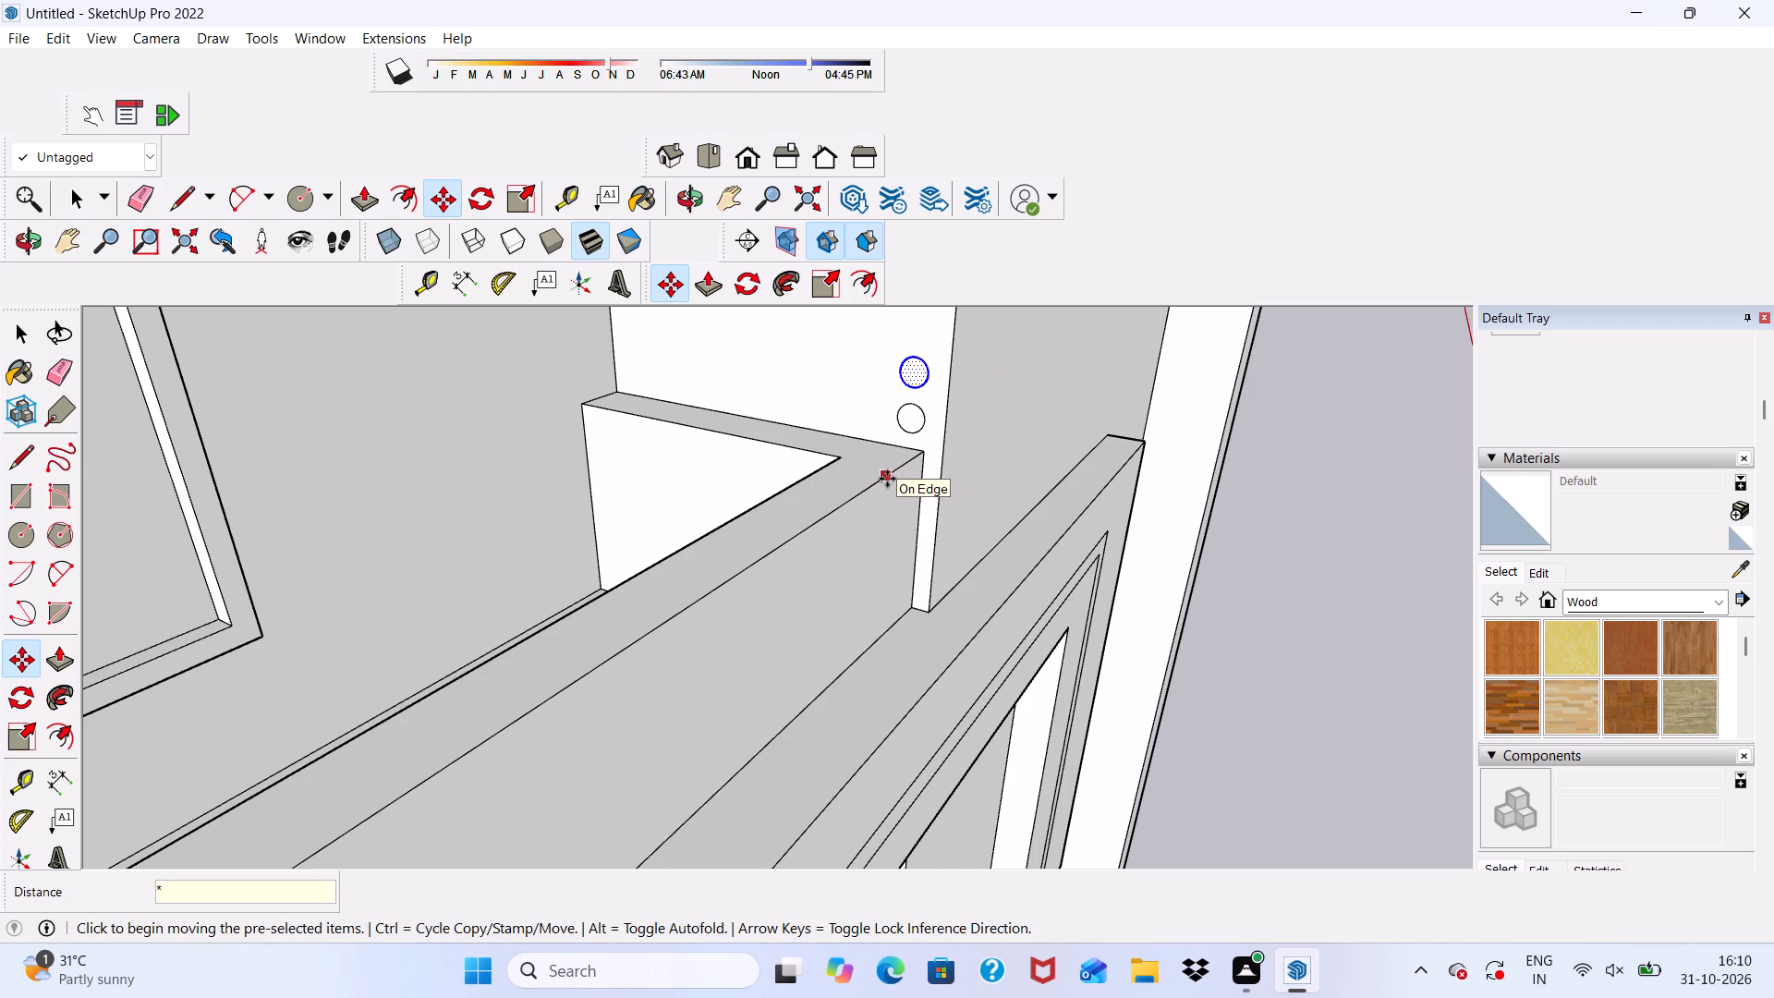
{"action": "key", "text": "4"}
{"action": "key", "text": "Return"}
{"action": "key", "text": "space"}
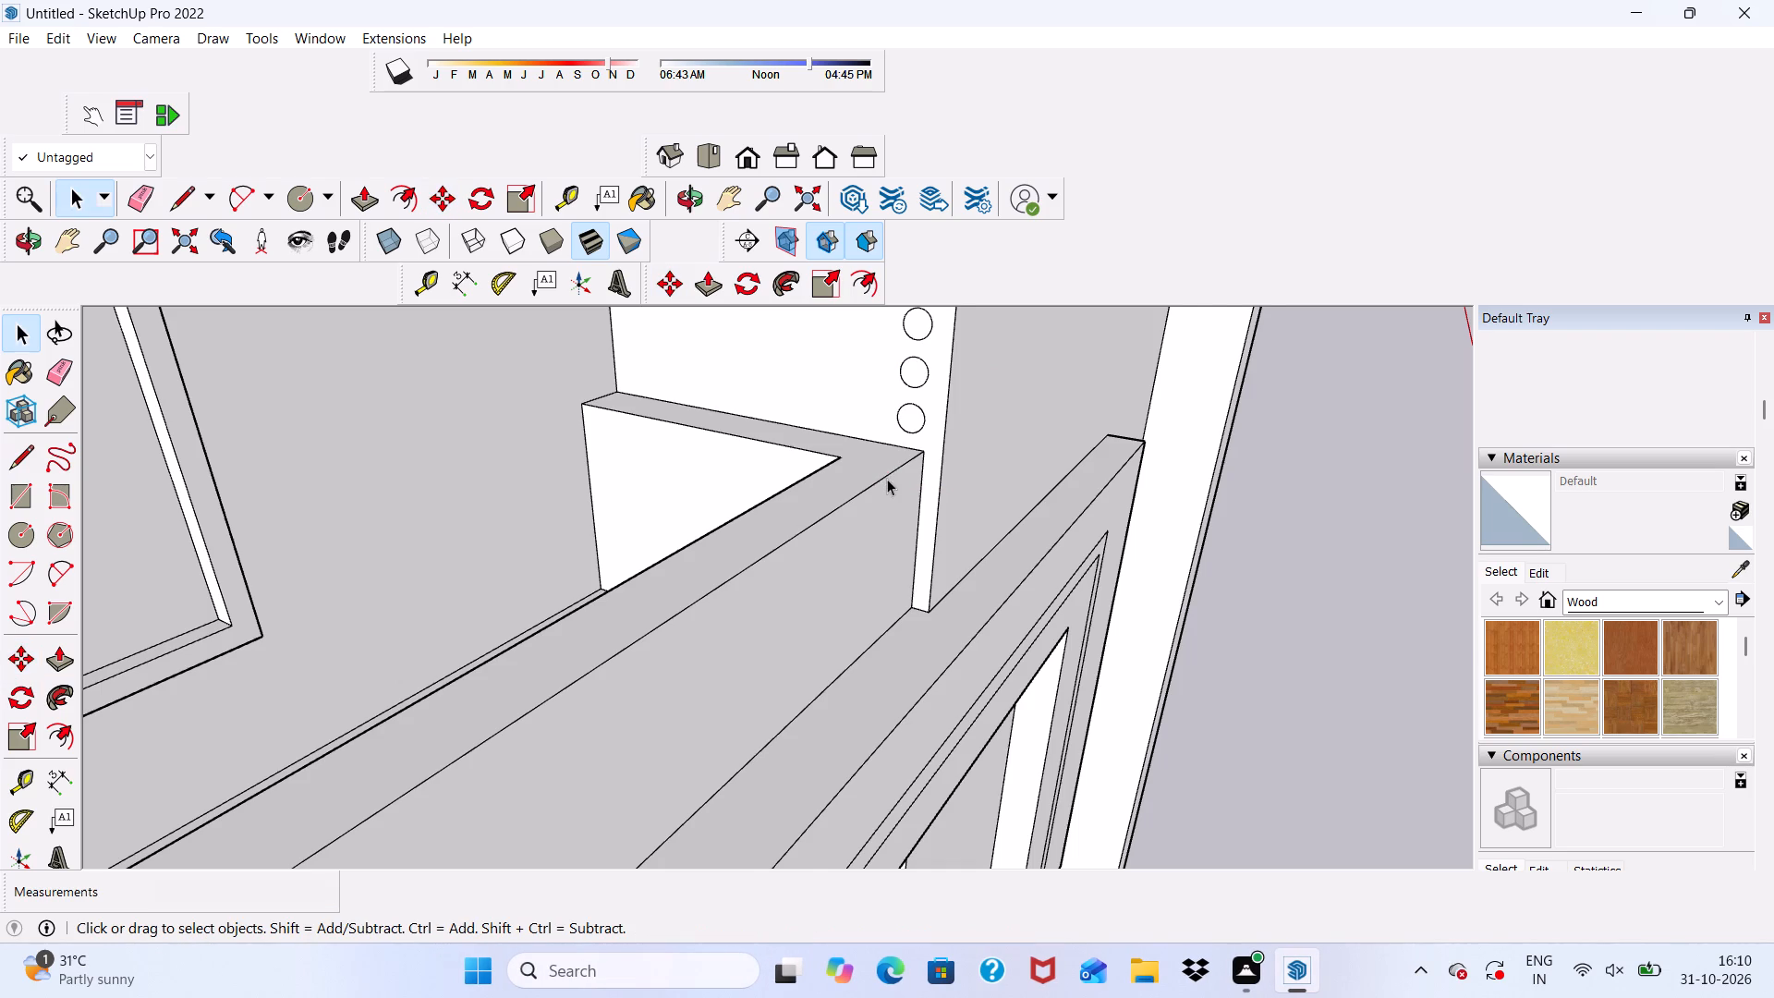
Extrude the lowest circle about 25' 3 11/16" along the top-floor balcony parapet to its far end as a round rail.
{"action": "scroll", "coordinate": [907, 541], "scroll_direction": "down", "scroll_amount": 7}
{"action": "scroll", "coordinate": [1189, 521], "scroll_direction": "down", "scroll_amount": 2}
{"action": "middle_click_drag", "start_coordinate": [1189, 521], "coordinate": [954, 414]}
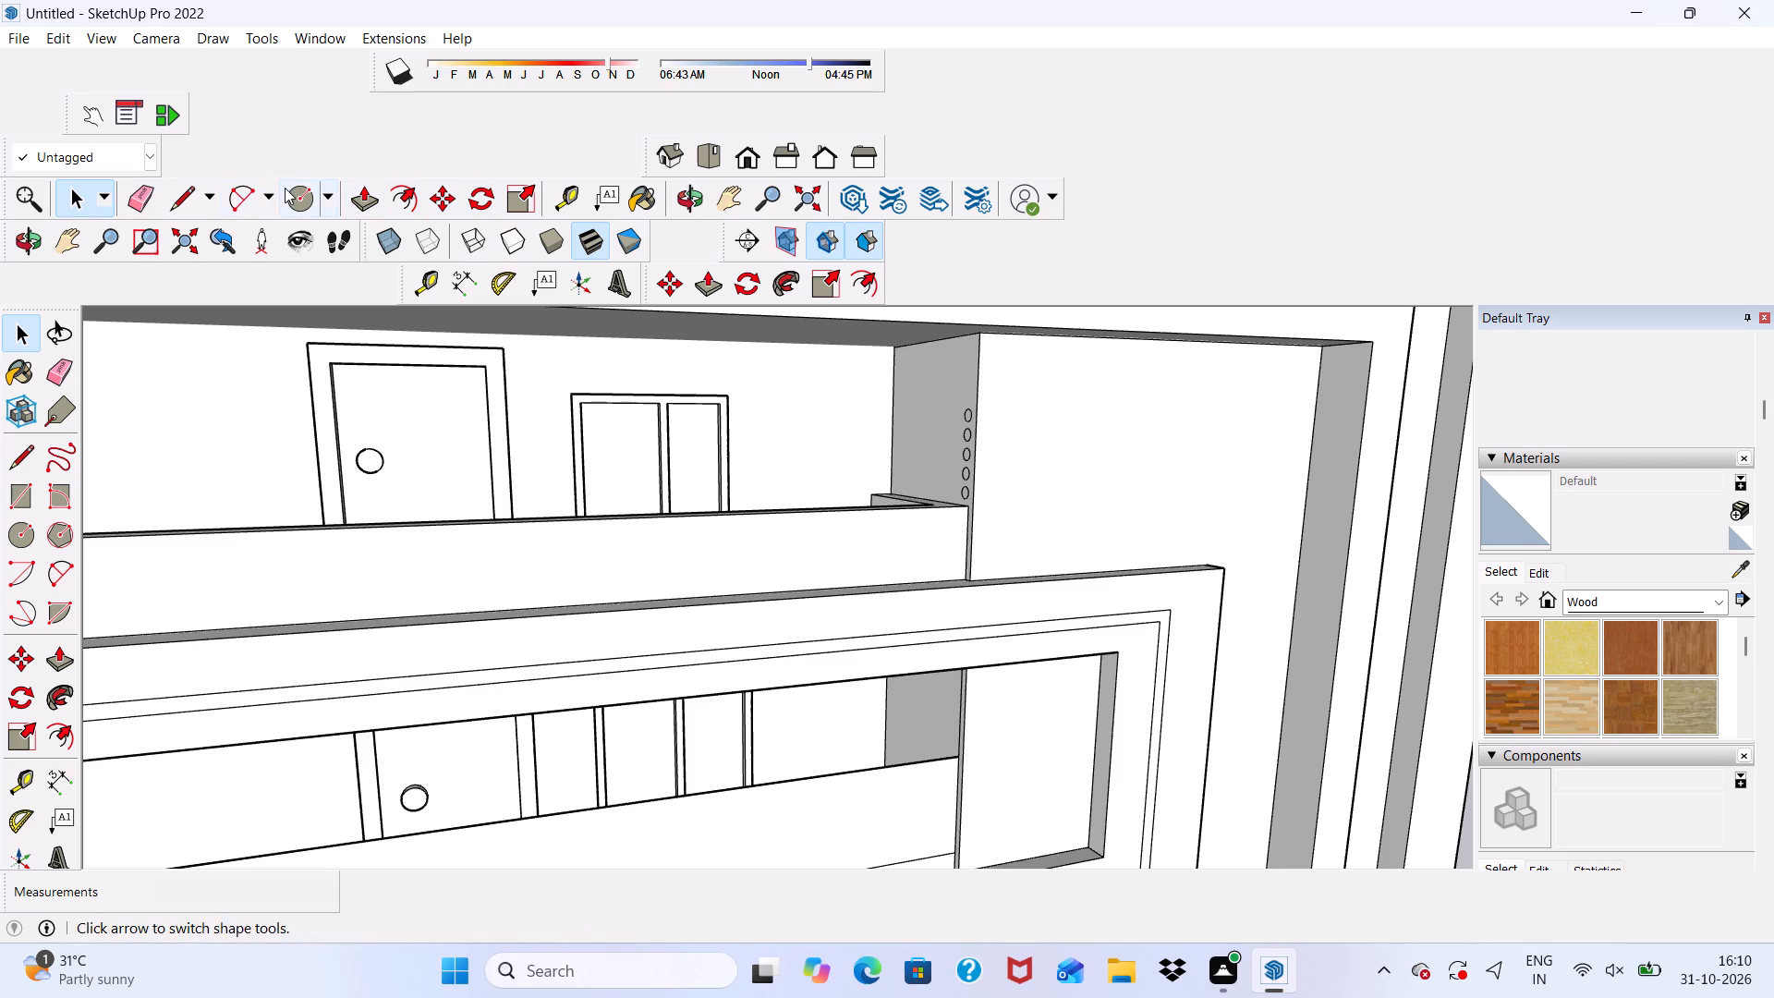
{"action": "left_click", "coordinate": [362, 201]}
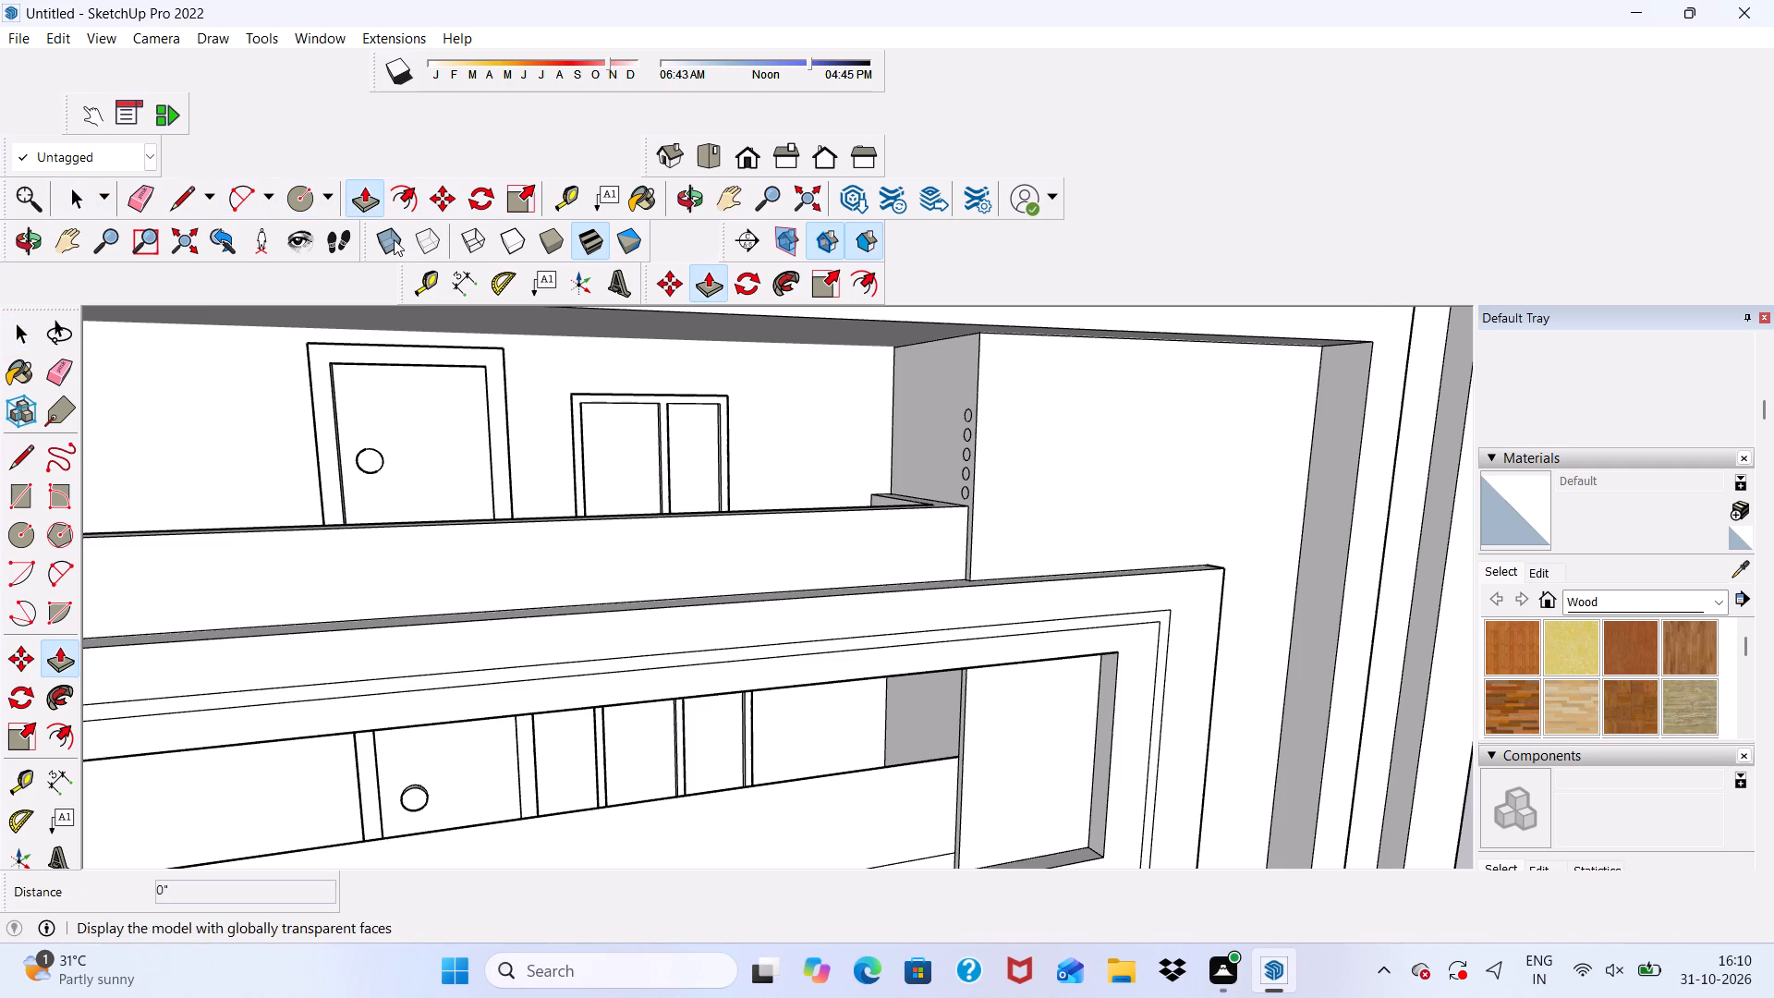
{"action": "scroll", "coordinate": [435, 310], "scroll_direction": "down", "scroll_amount": 5}
{"action": "middle_click_drag", "start_coordinate": [605, 448], "coordinate": [885, 521]}
{"action": "scroll", "coordinate": [861, 486], "scroll_direction": "up", "scroll_amount": 13}
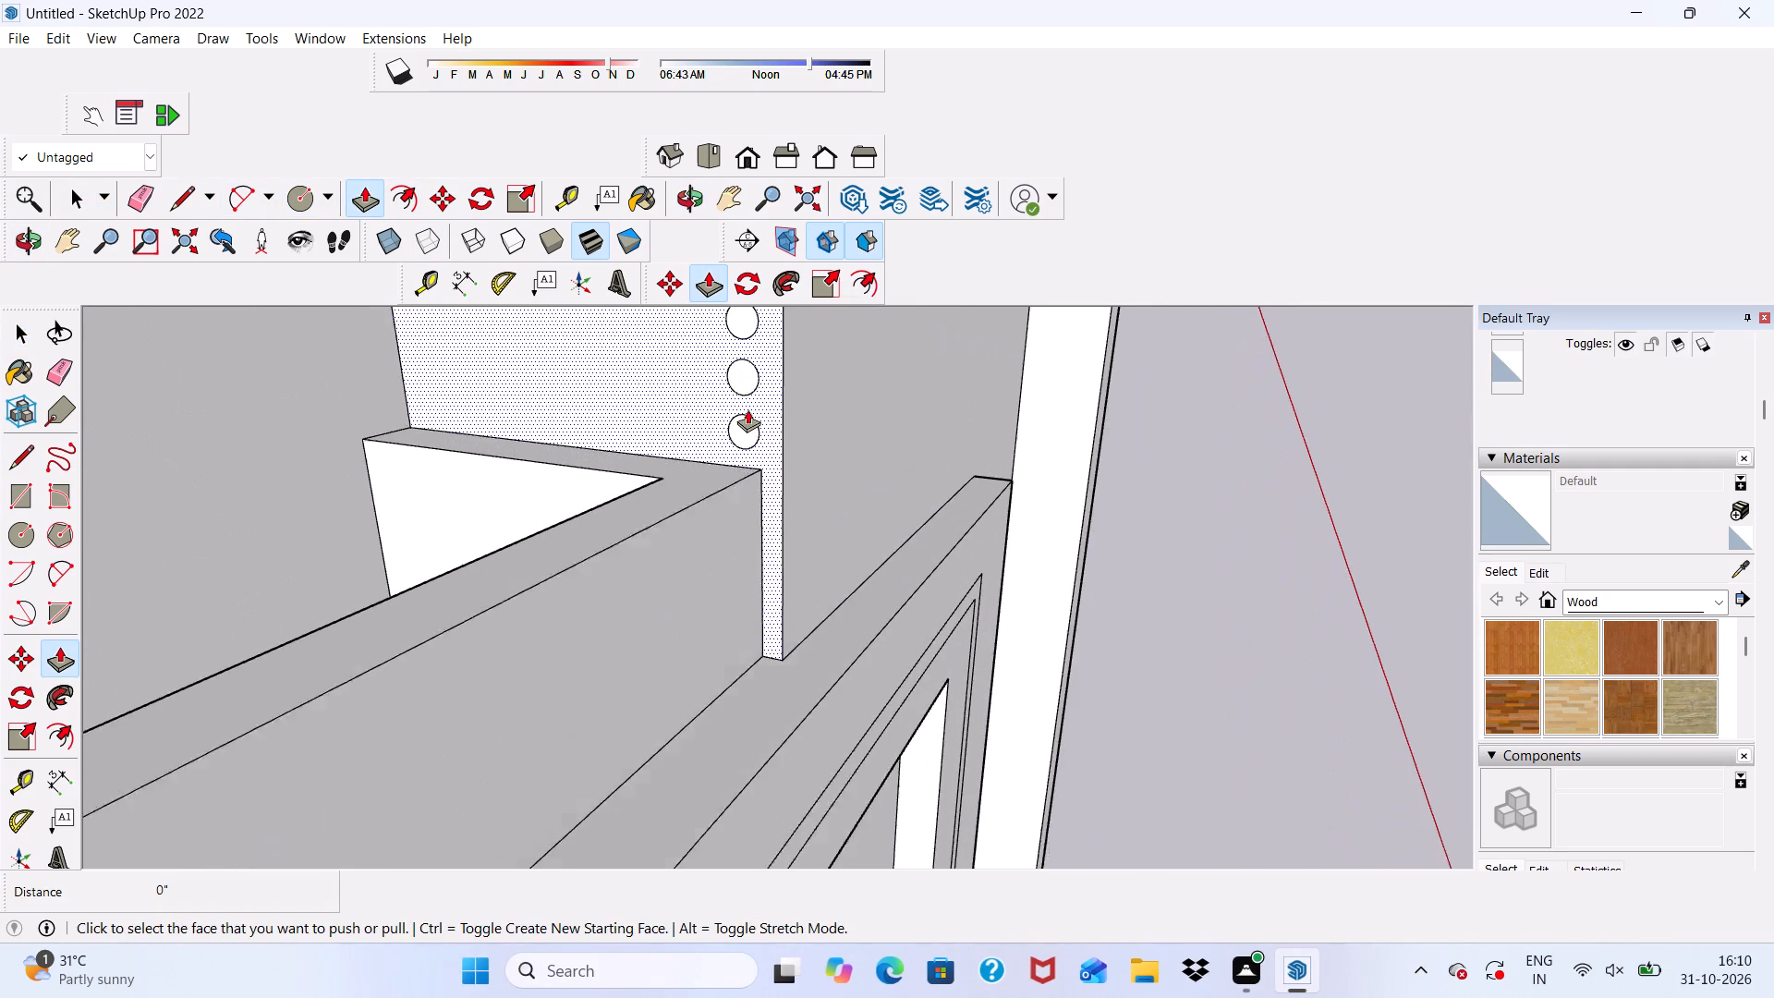
{"action": "scroll", "coordinate": [747, 409], "scroll_direction": "up", "scroll_amount": 1}
{"action": "left_click", "coordinate": [745, 432]}
{"action": "scroll", "coordinate": [561, 482], "scroll_direction": "down", "scroll_amount": 3}
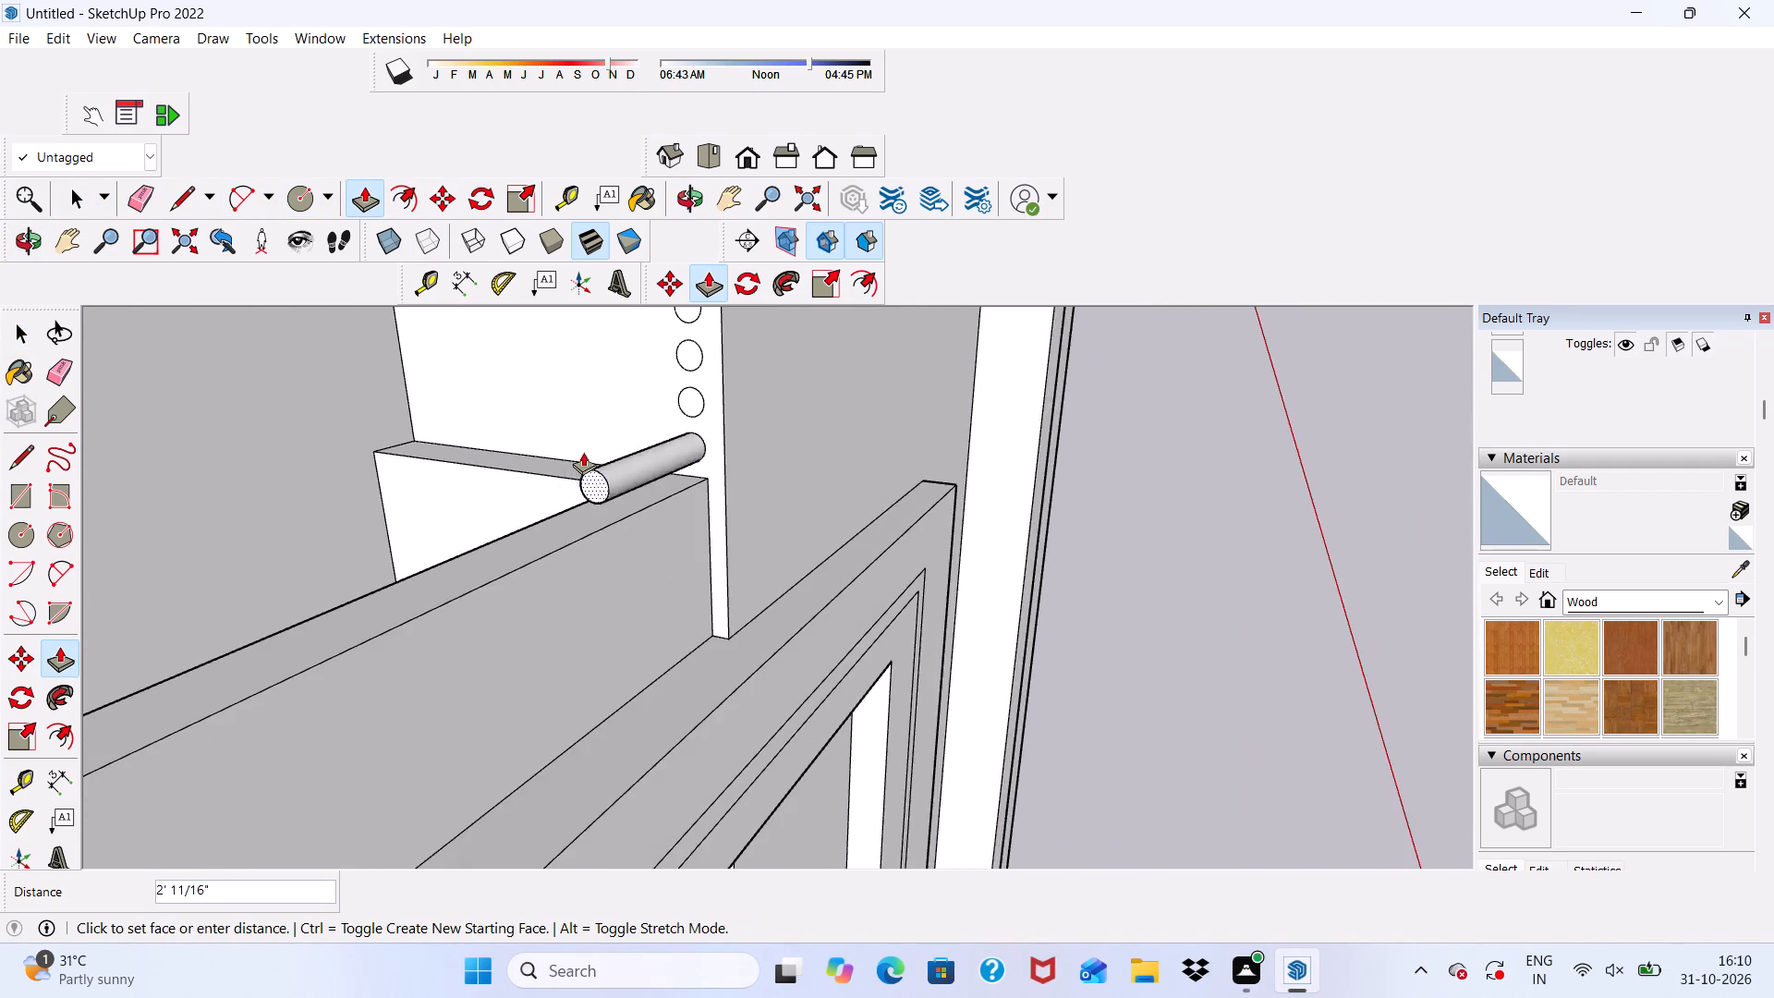
{"action": "scroll", "coordinate": [583, 452], "scroll_direction": "down", "scroll_amount": 20}
{"action": "scroll", "coordinate": [583, 452], "scroll_direction": "down", "scroll_amount": 2}
{"action": "scroll", "coordinate": [631, 469], "scroll_direction": "up", "scroll_amount": 11}
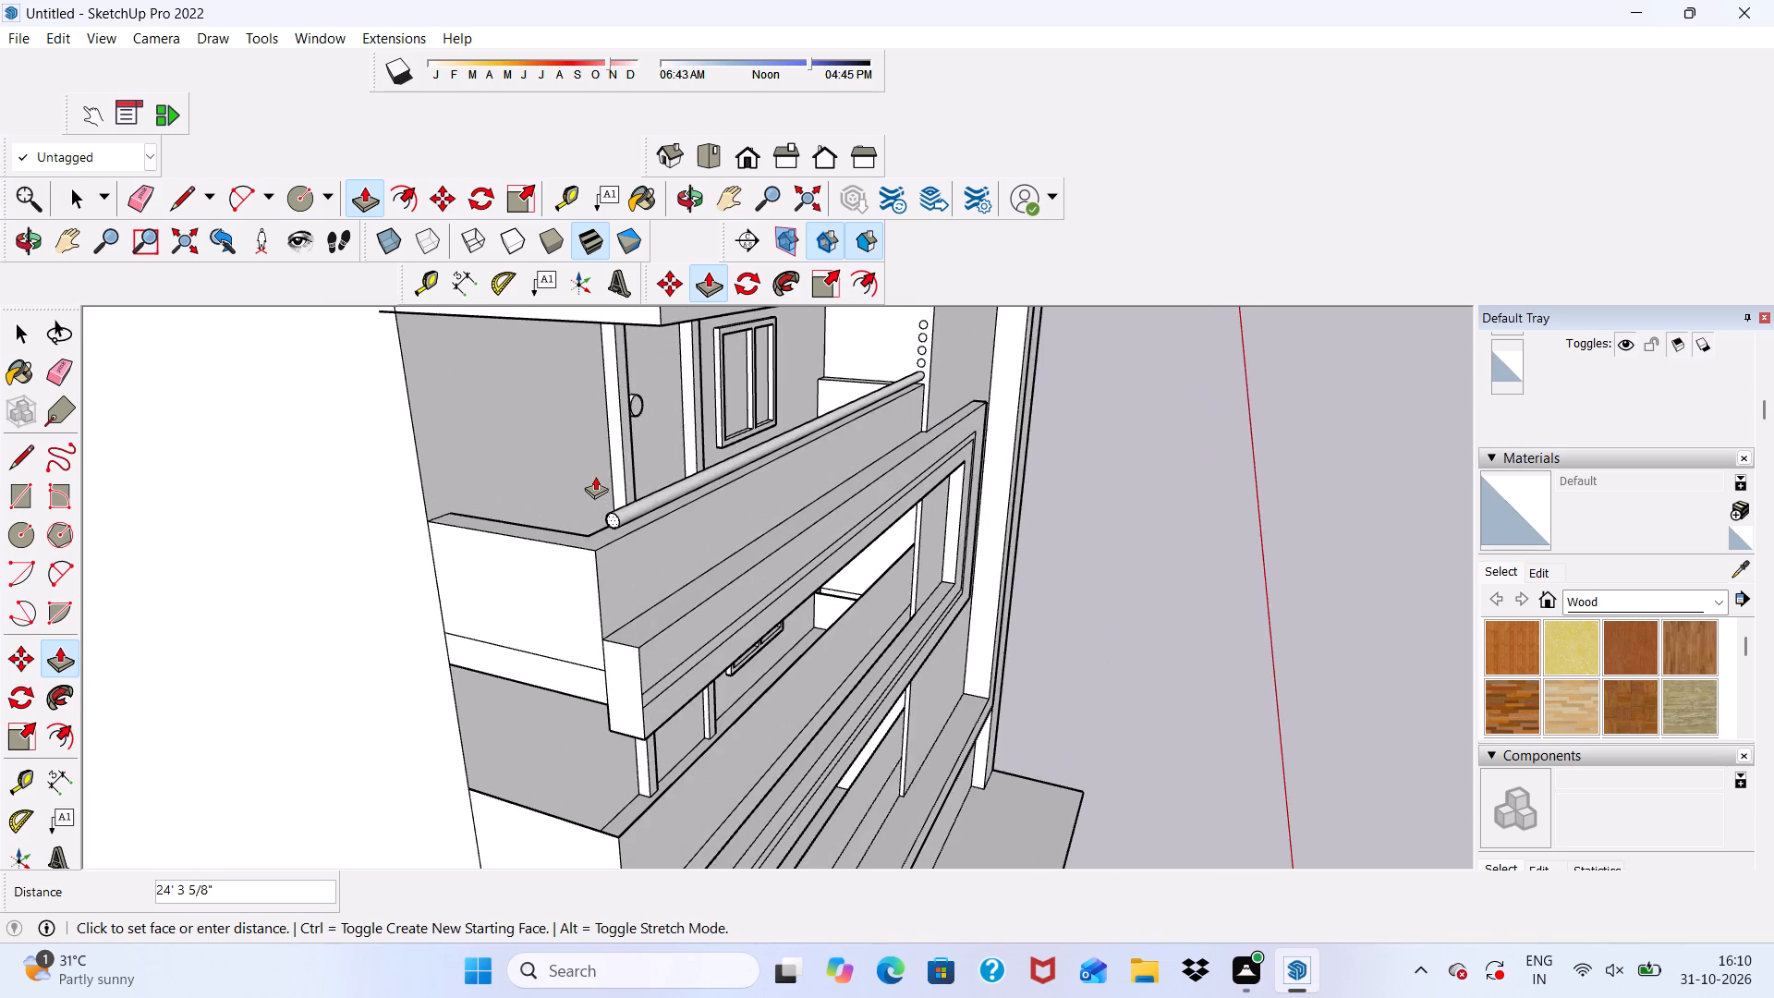
{"action": "scroll", "coordinate": [583, 580], "scroll_direction": "up", "scroll_amount": 4}
{"action": "left_click", "coordinate": [601, 537]}
Extrude the second circle from the bottom 25' 3 11/16" so its rail ends level with the first one.
{"action": "scroll", "coordinate": [626, 520], "scroll_direction": "down", "scroll_amount": 1}
{"action": "middle_click_drag", "start_coordinate": [628, 520], "coordinate": [448, 451]}
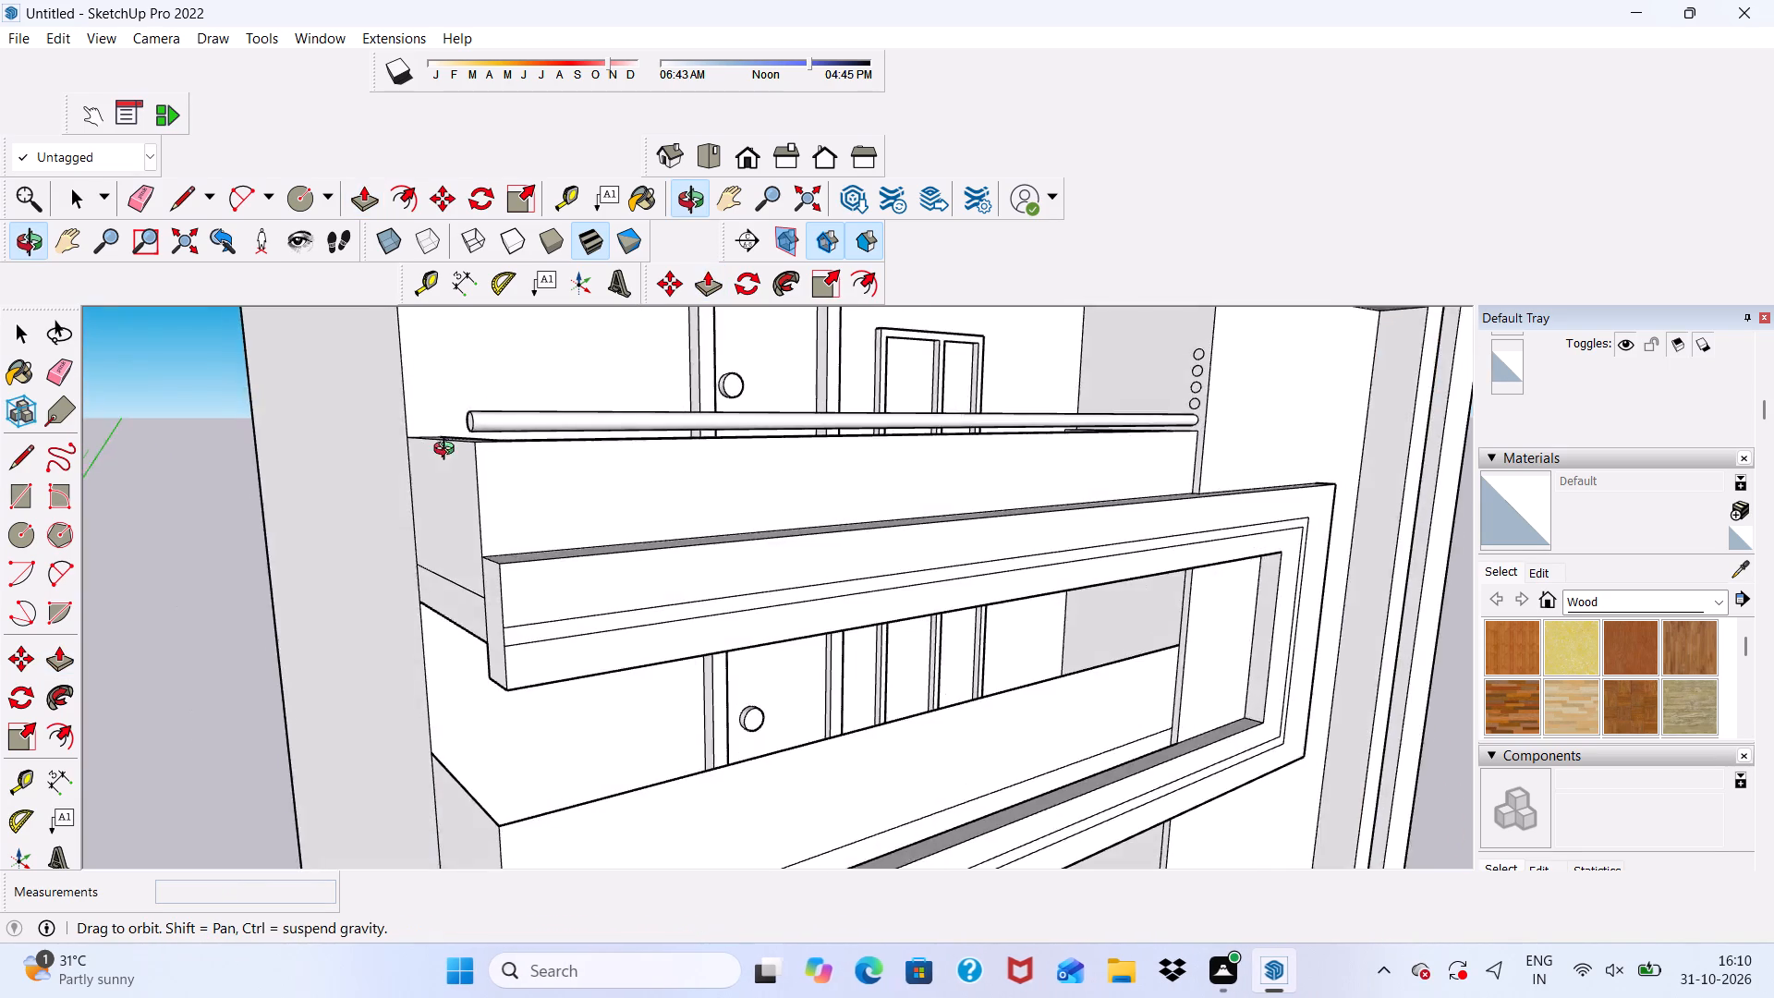
{"action": "middle_click_drag", "start_coordinate": [448, 451], "coordinate": [646, 551]}
{"action": "scroll", "coordinate": [657, 539], "scroll_direction": "down", "scroll_amount": 5}
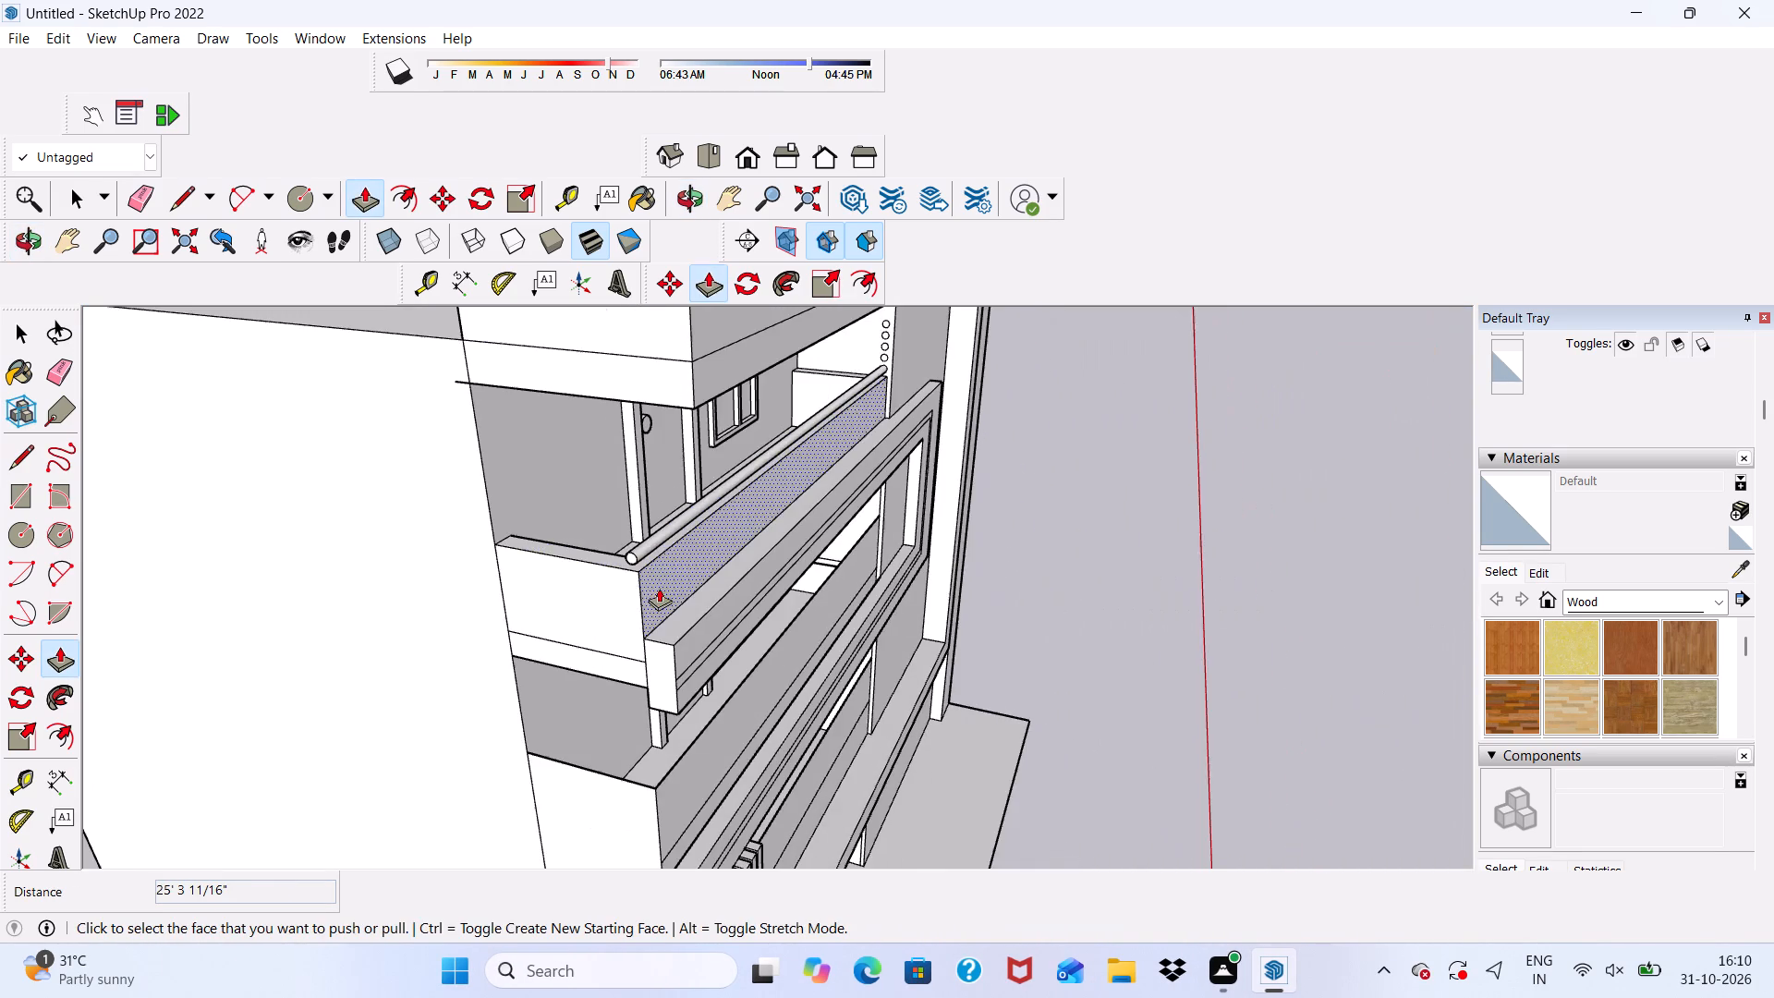
{"action": "scroll", "coordinate": [659, 588], "scroll_direction": "down", "scroll_amount": 1}
{"action": "scroll", "coordinate": [824, 347], "scroll_direction": "up", "scroll_amount": 20}
{"action": "scroll", "coordinate": [824, 347], "scroll_direction": "up", "scroll_amount": 2}
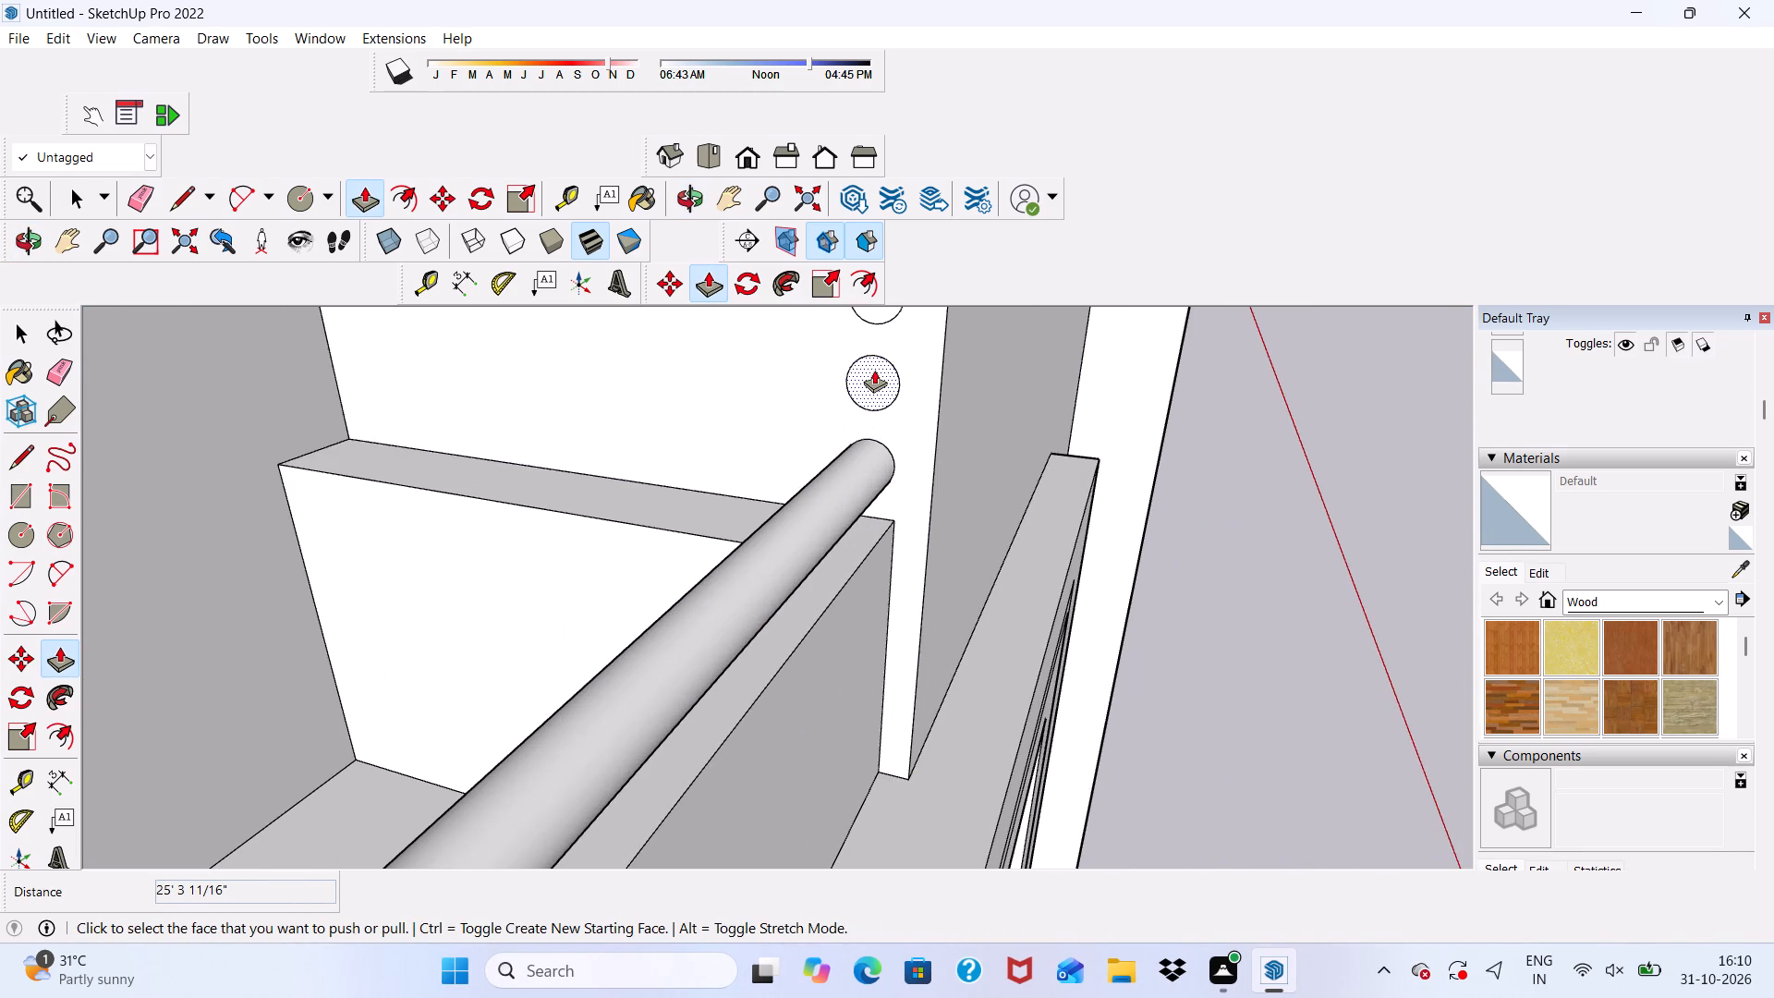
{"action": "left_click", "coordinate": [874, 370]}
{"action": "scroll", "coordinate": [767, 432], "scroll_direction": "down", "scroll_amount": 20}
{"action": "scroll", "coordinate": [767, 432], "scroll_direction": "down", "scroll_amount": 8}
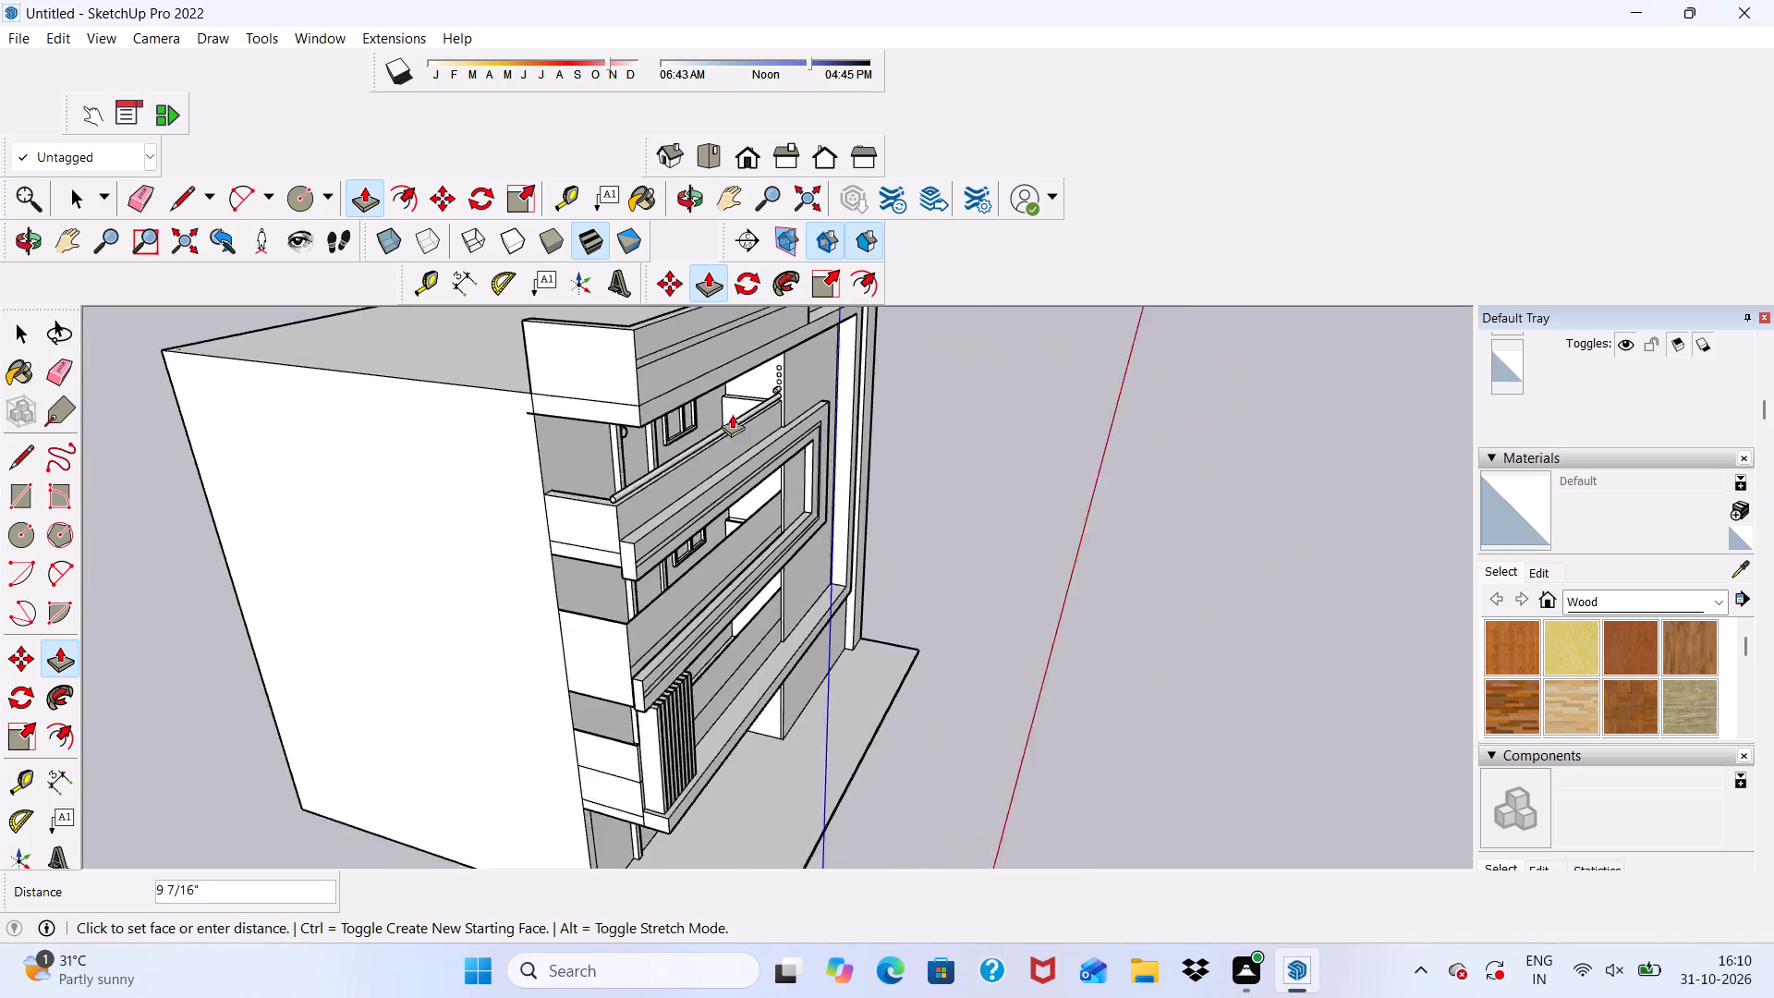
{"action": "scroll", "coordinate": [732, 414], "scroll_direction": "down", "scroll_amount": 1}
{"action": "scroll", "coordinate": [578, 503], "scroll_direction": "up", "scroll_amount": 19}
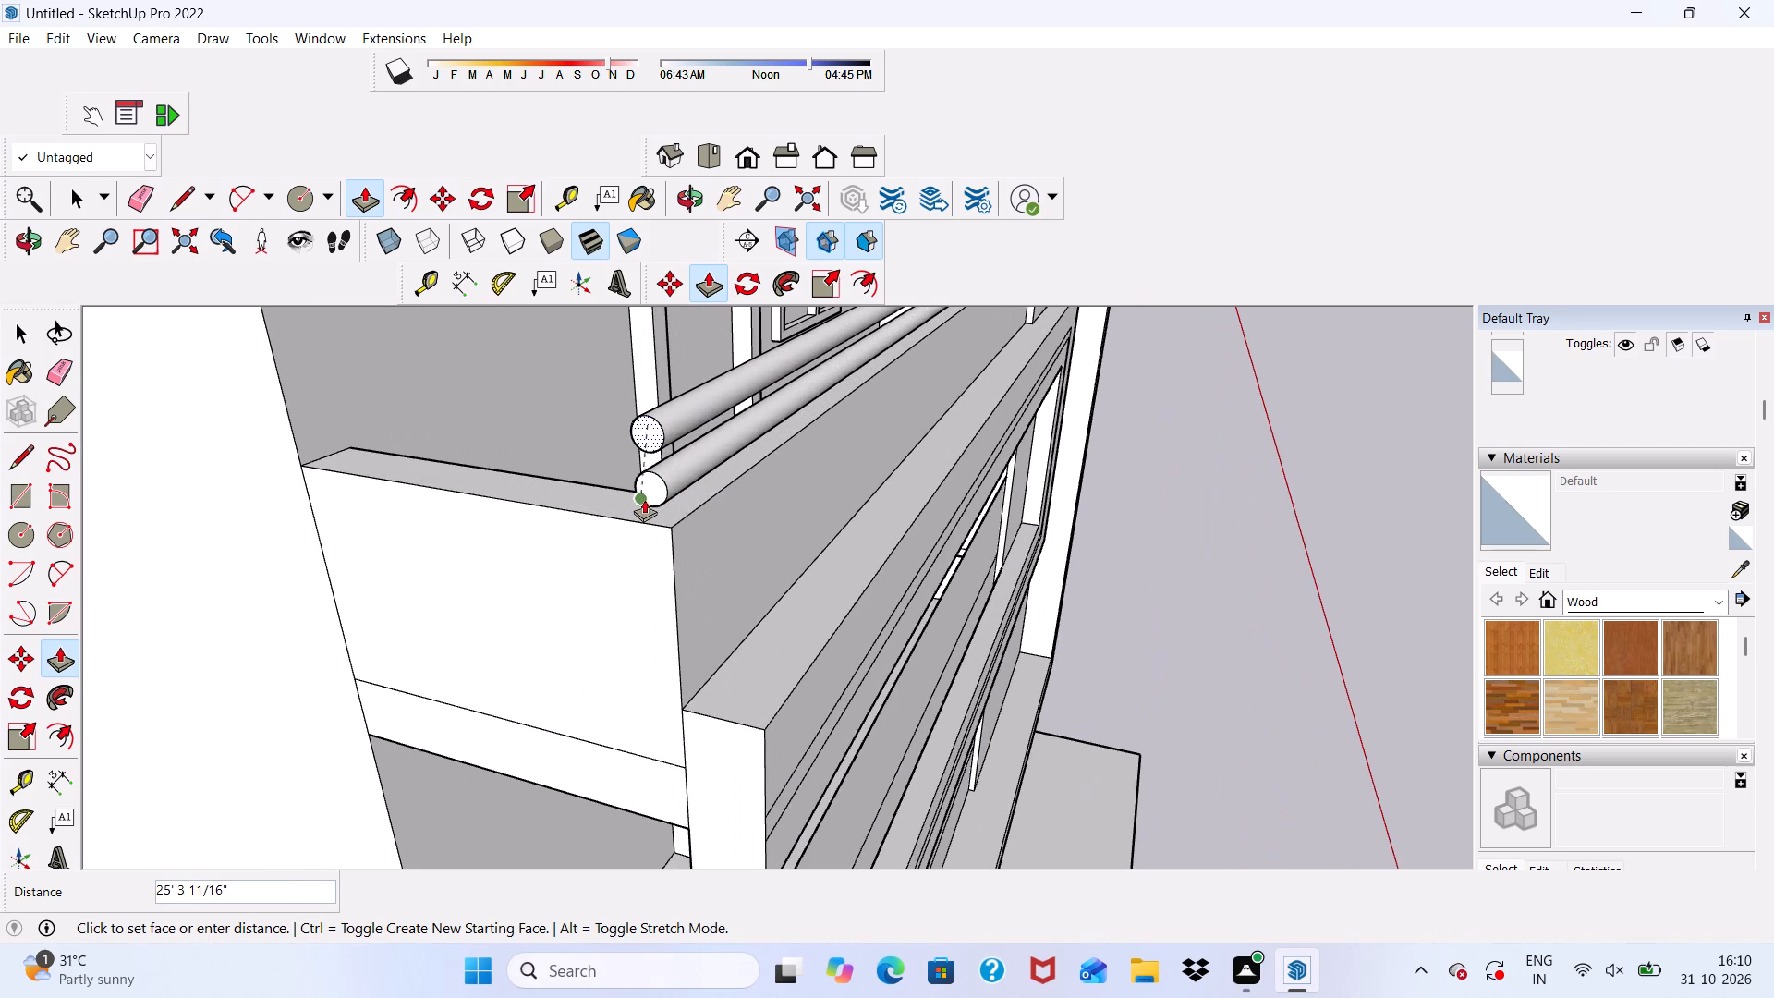
{"action": "left_click", "coordinate": [659, 489]}
{"action": "scroll", "coordinate": [635, 498], "scroll_direction": "down", "scroll_amount": 7}
{"action": "middle_click_drag", "start_coordinate": [654, 517], "coordinate": [310, 471]}
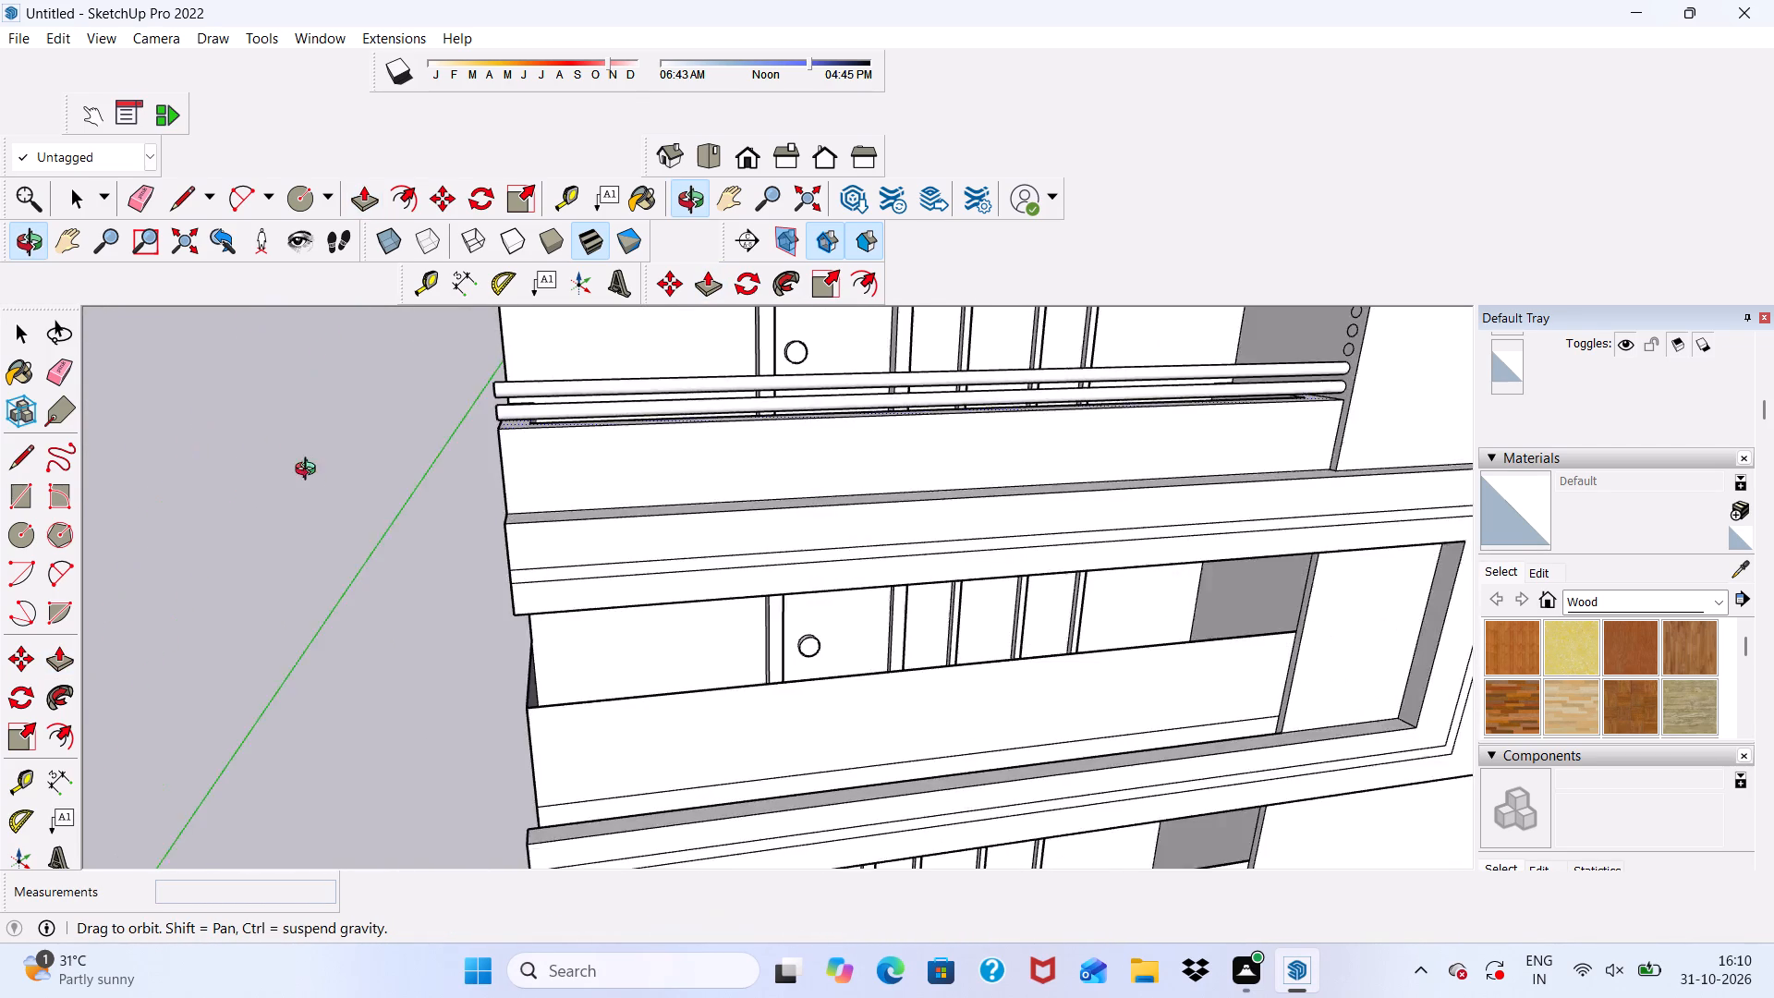
{"action": "middle_click_drag", "start_coordinate": [310, 471], "coordinate": [660, 552]}
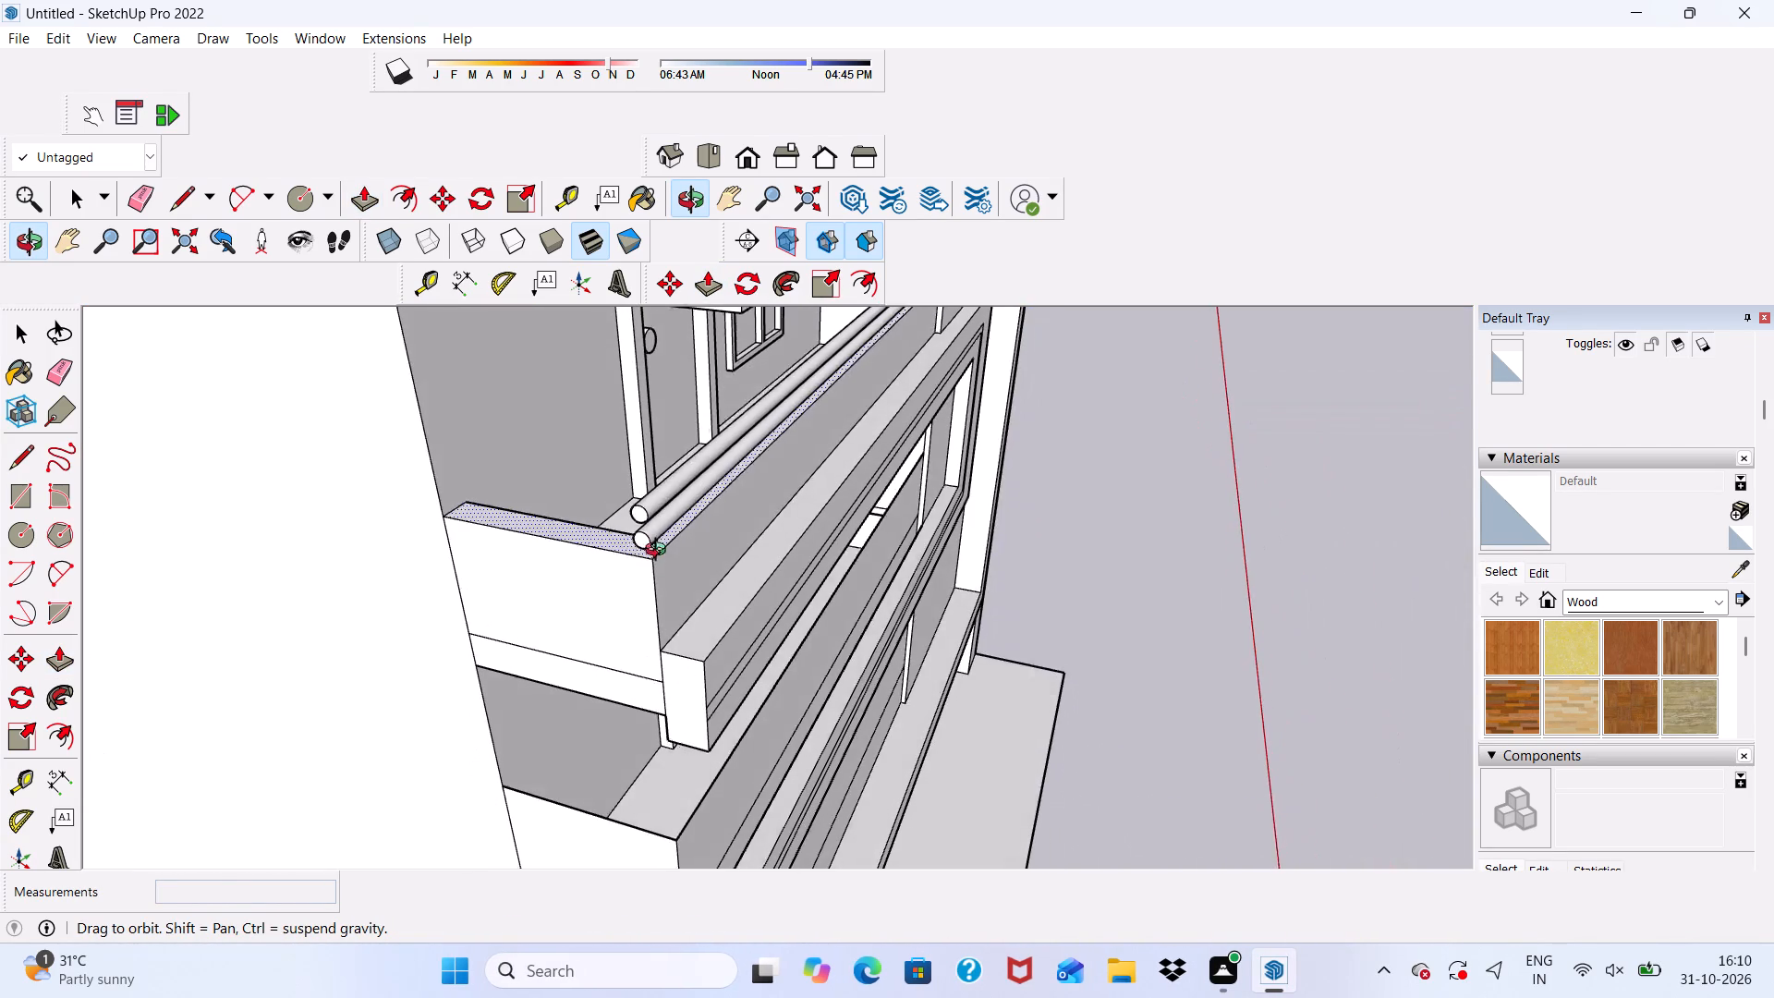
Extrude the third circle from the bottom 25' 3 11/16" so its rail ends level with the two lower rails.
{"action": "middle_click_drag", "start_coordinate": [660, 552], "coordinate": [661, 556]}
{"action": "scroll", "coordinate": [687, 559], "scroll_direction": "down", "scroll_amount": 13}
{"action": "scroll", "coordinate": [752, 484], "scroll_direction": "up", "scroll_amount": 7}
{"action": "middle_click_drag", "start_coordinate": [806, 434], "coordinate": [808, 362]}
{"action": "scroll", "coordinate": [828, 403], "scroll_direction": "up", "scroll_amount": 20}
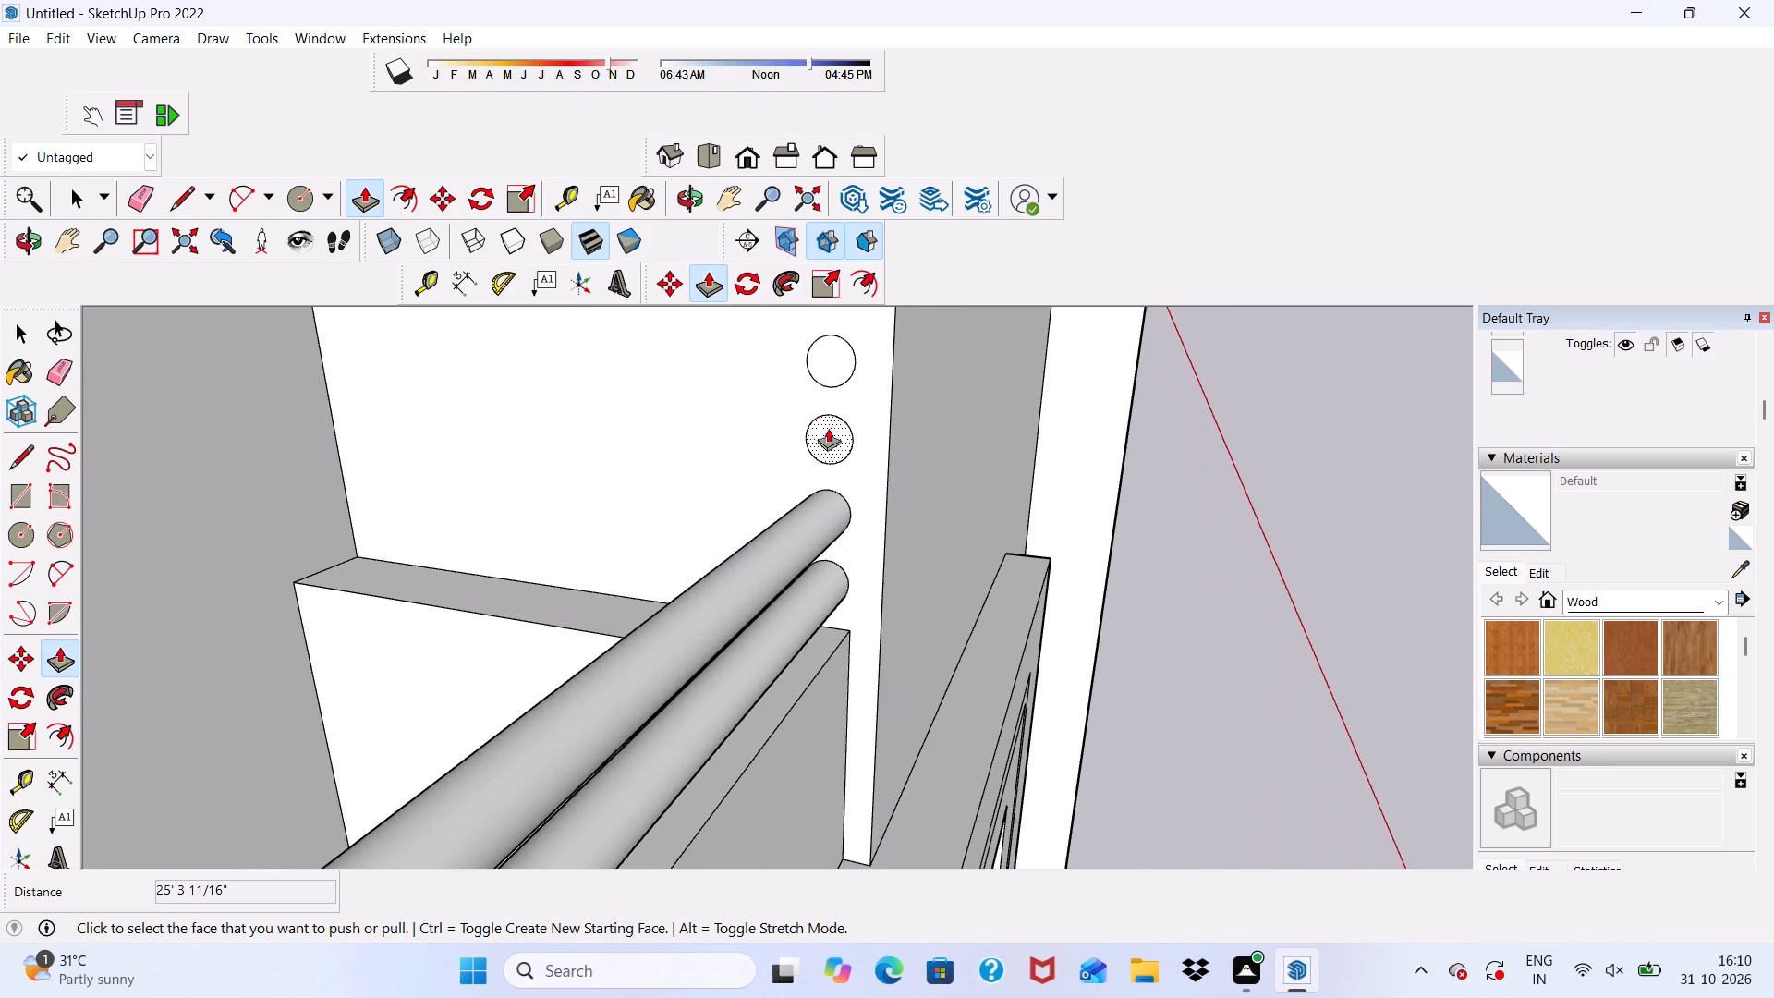
{"action": "left_click", "coordinate": [828, 428]}
{"action": "scroll", "coordinate": [699, 456], "scroll_direction": "down", "scroll_amount": 13}
{"action": "scroll", "coordinate": [720, 442], "scroll_direction": "down", "scroll_amount": 12}
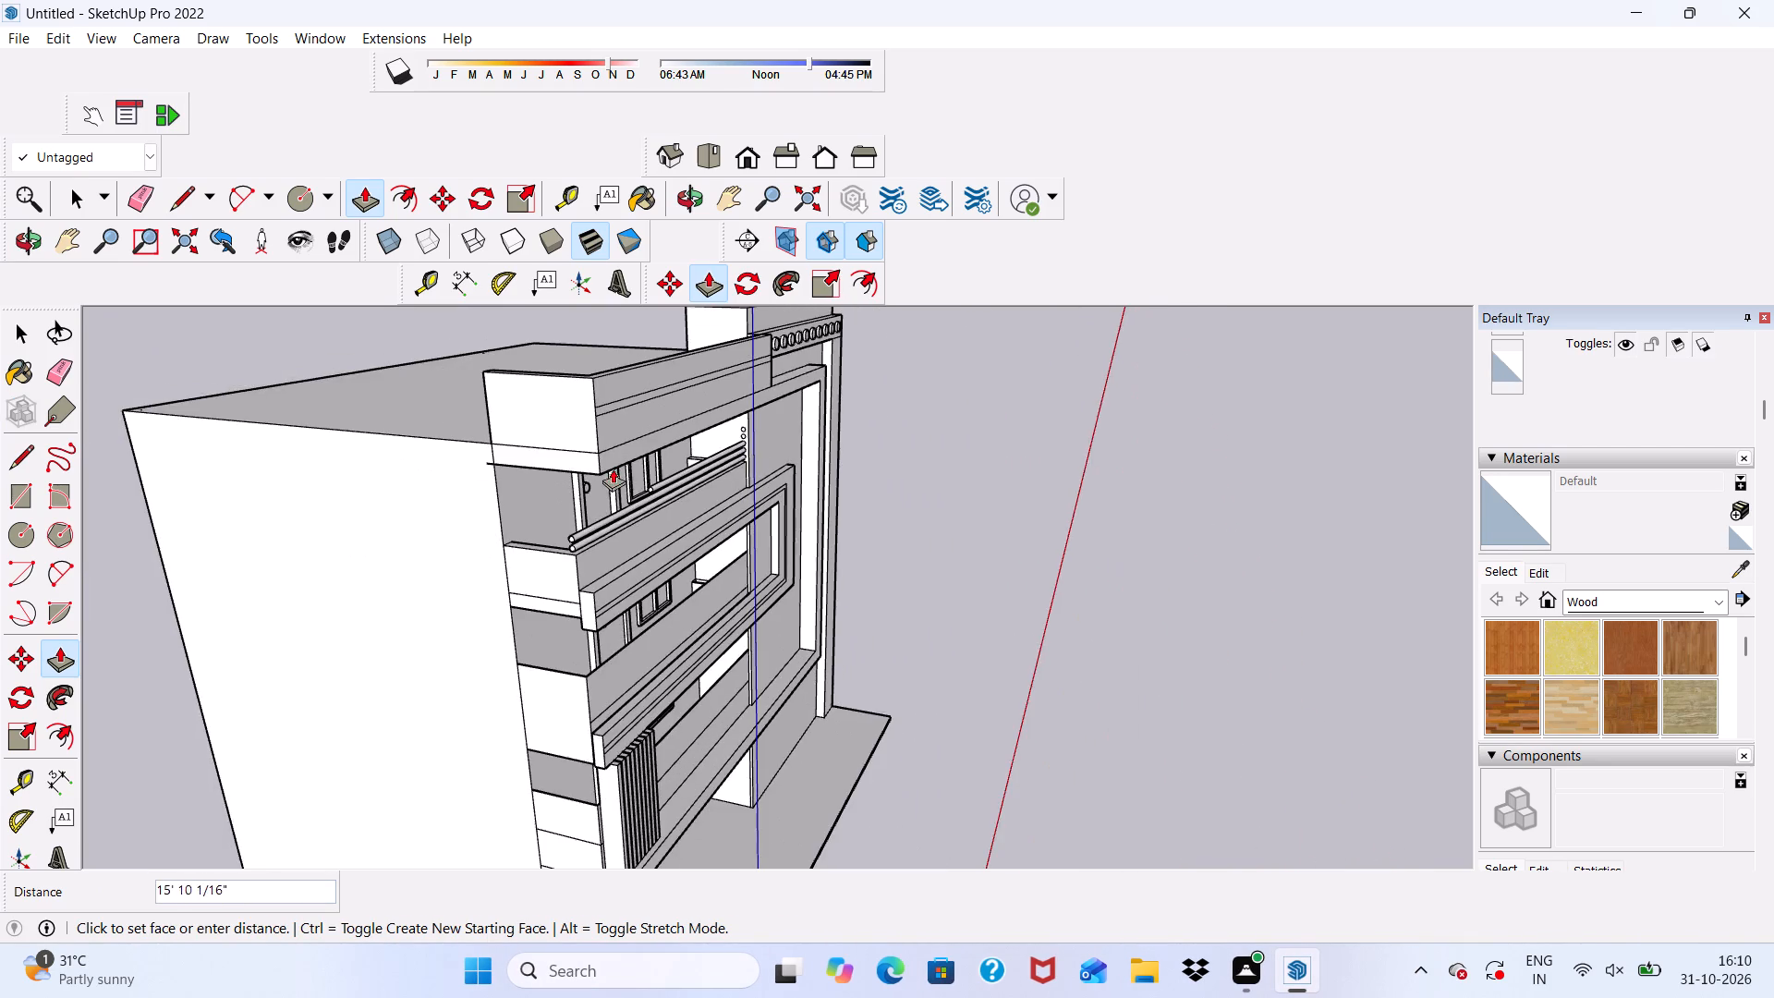
{"action": "scroll", "coordinate": [587, 480], "scroll_direction": "up", "scroll_amount": 6}
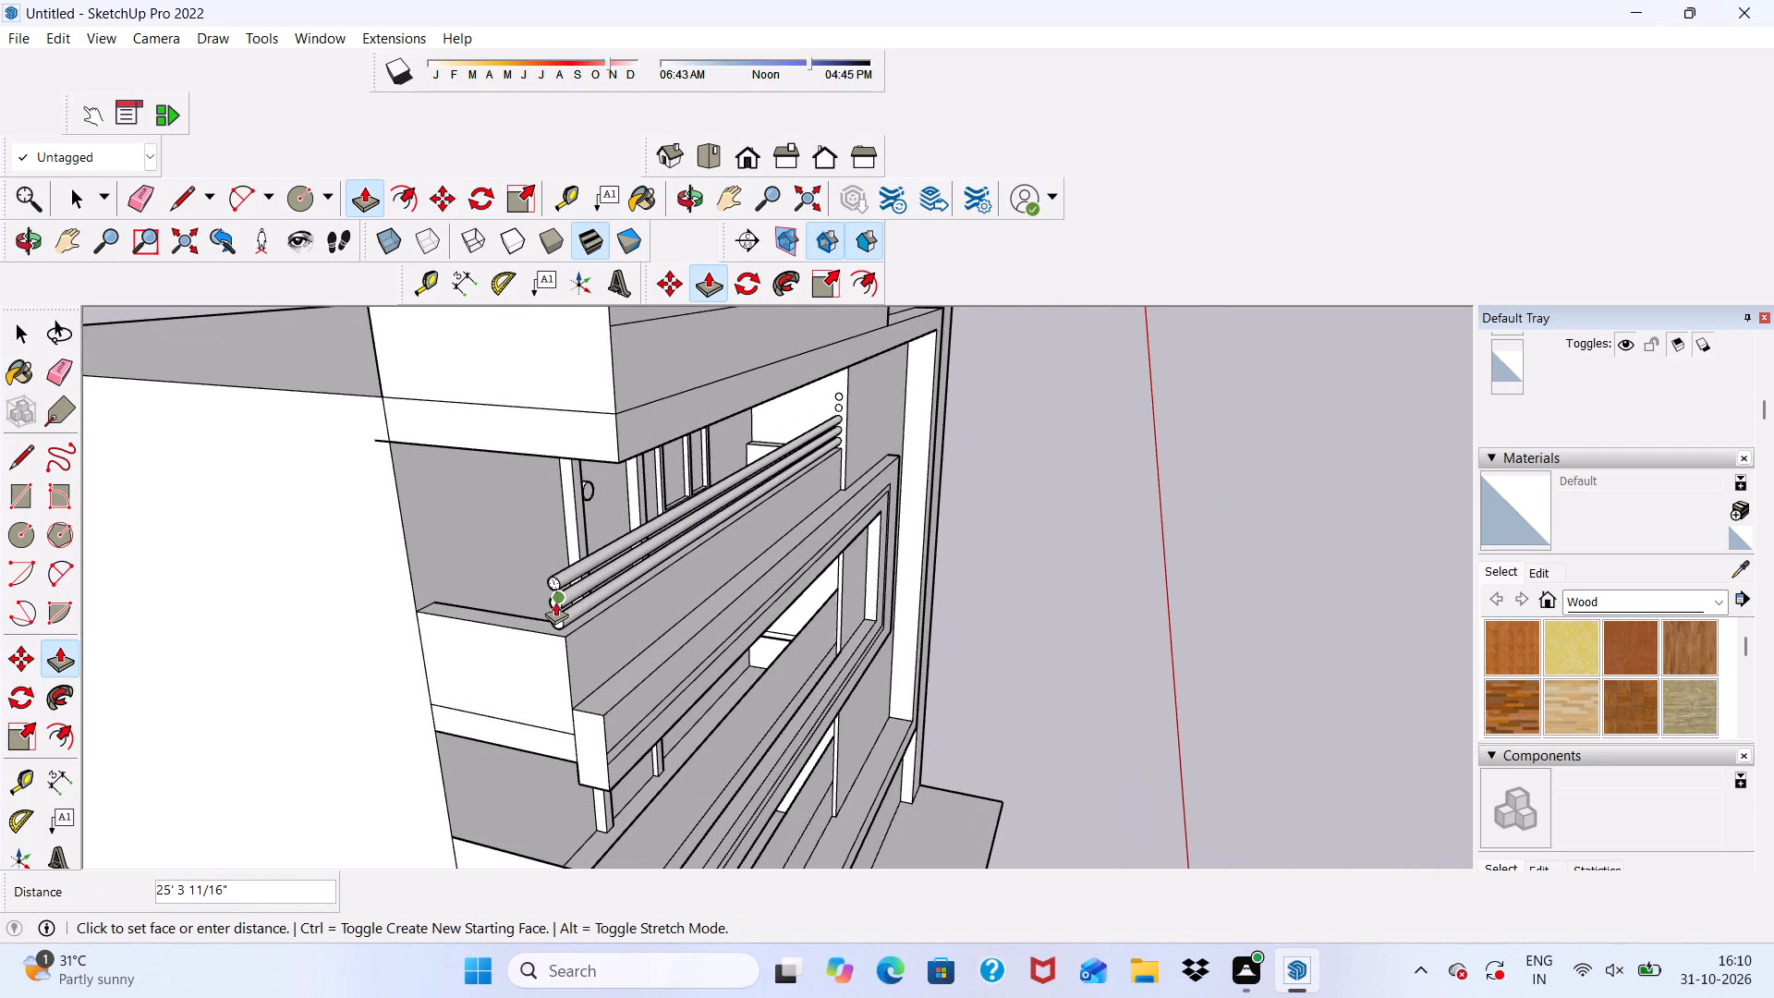
{"action": "scroll", "coordinate": [564, 615], "scroll_direction": "up", "scroll_amount": 10}
{"action": "left_click", "coordinate": [555, 639]}
Extrude the fourth circle from the bottom along the top-floor balcony so its rail ends level with the rails below.
{"action": "scroll", "coordinate": [555, 636], "scroll_direction": "down", "scroll_amount": 7}
{"action": "scroll", "coordinate": [702, 534], "scroll_direction": "down", "scroll_amount": 1}
{"action": "scroll", "coordinate": [847, 347], "scroll_direction": "up", "scroll_amount": 17}
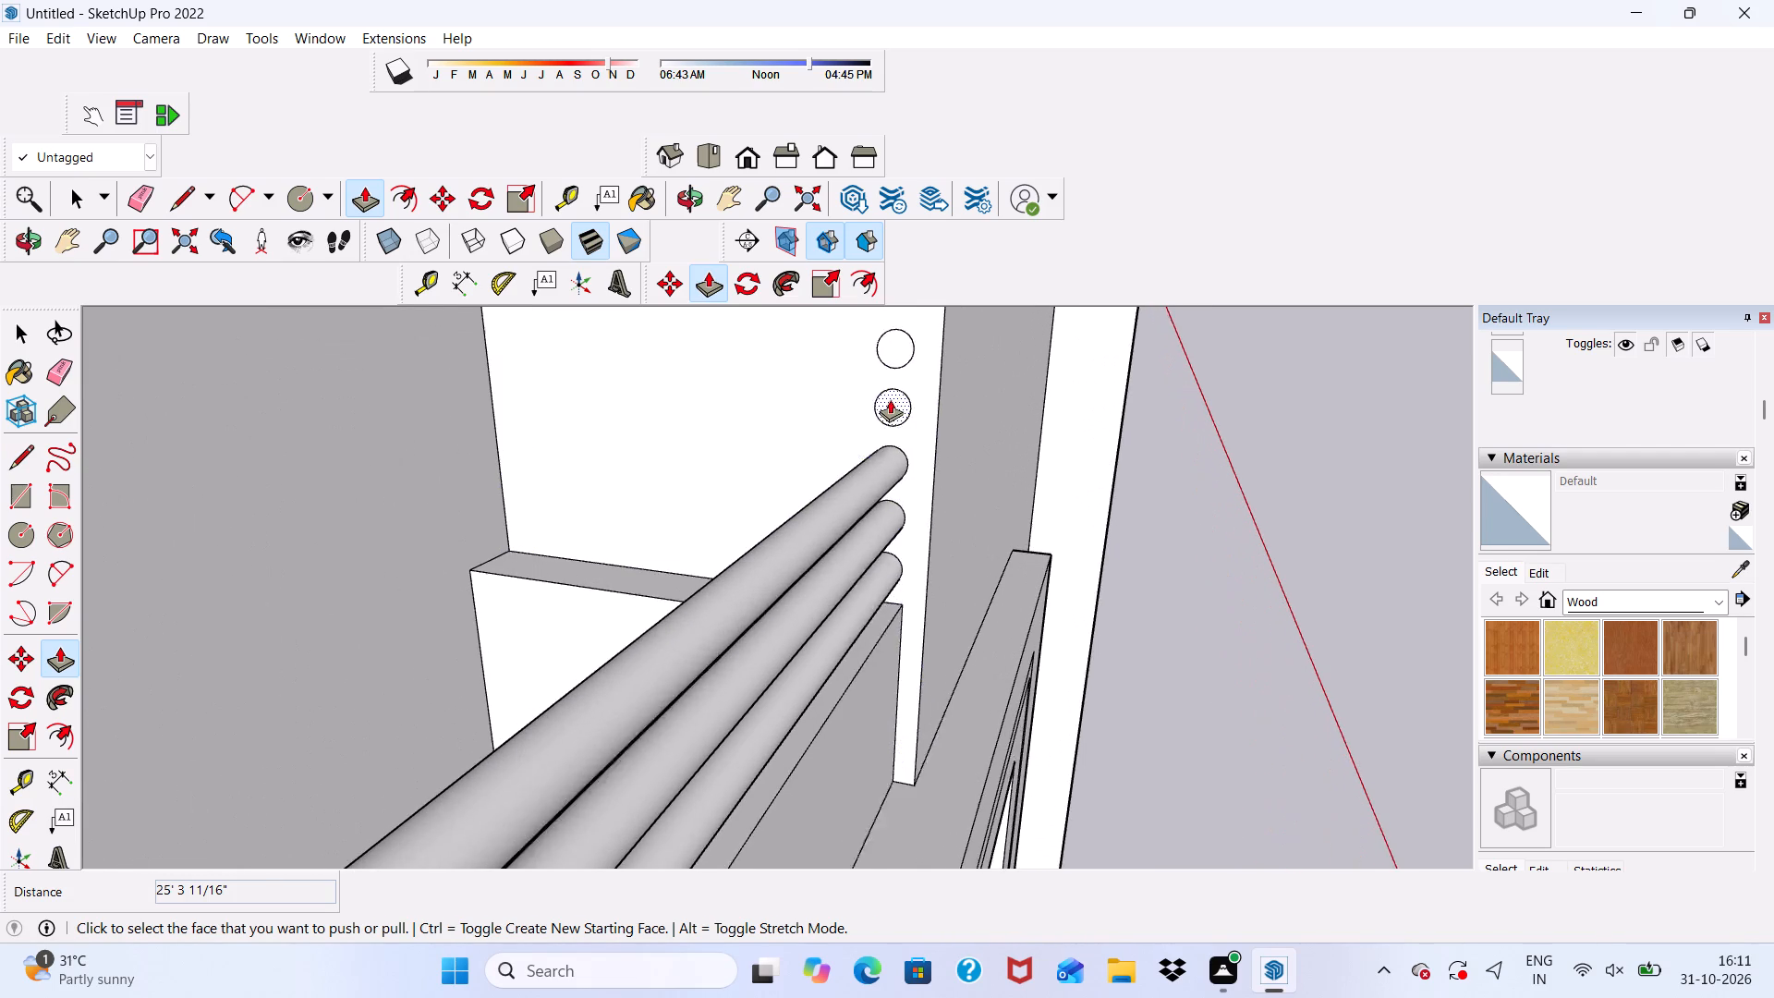
{"action": "scroll", "coordinate": [890, 399], "scroll_direction": "up", "scroll_amount": 2}
{"action": "left_click", "coordinate": [890, 405]}
{"action": "scroll", "coordinate": [720, 449], "scroll_direction": "down", "scroll_amount": 12}
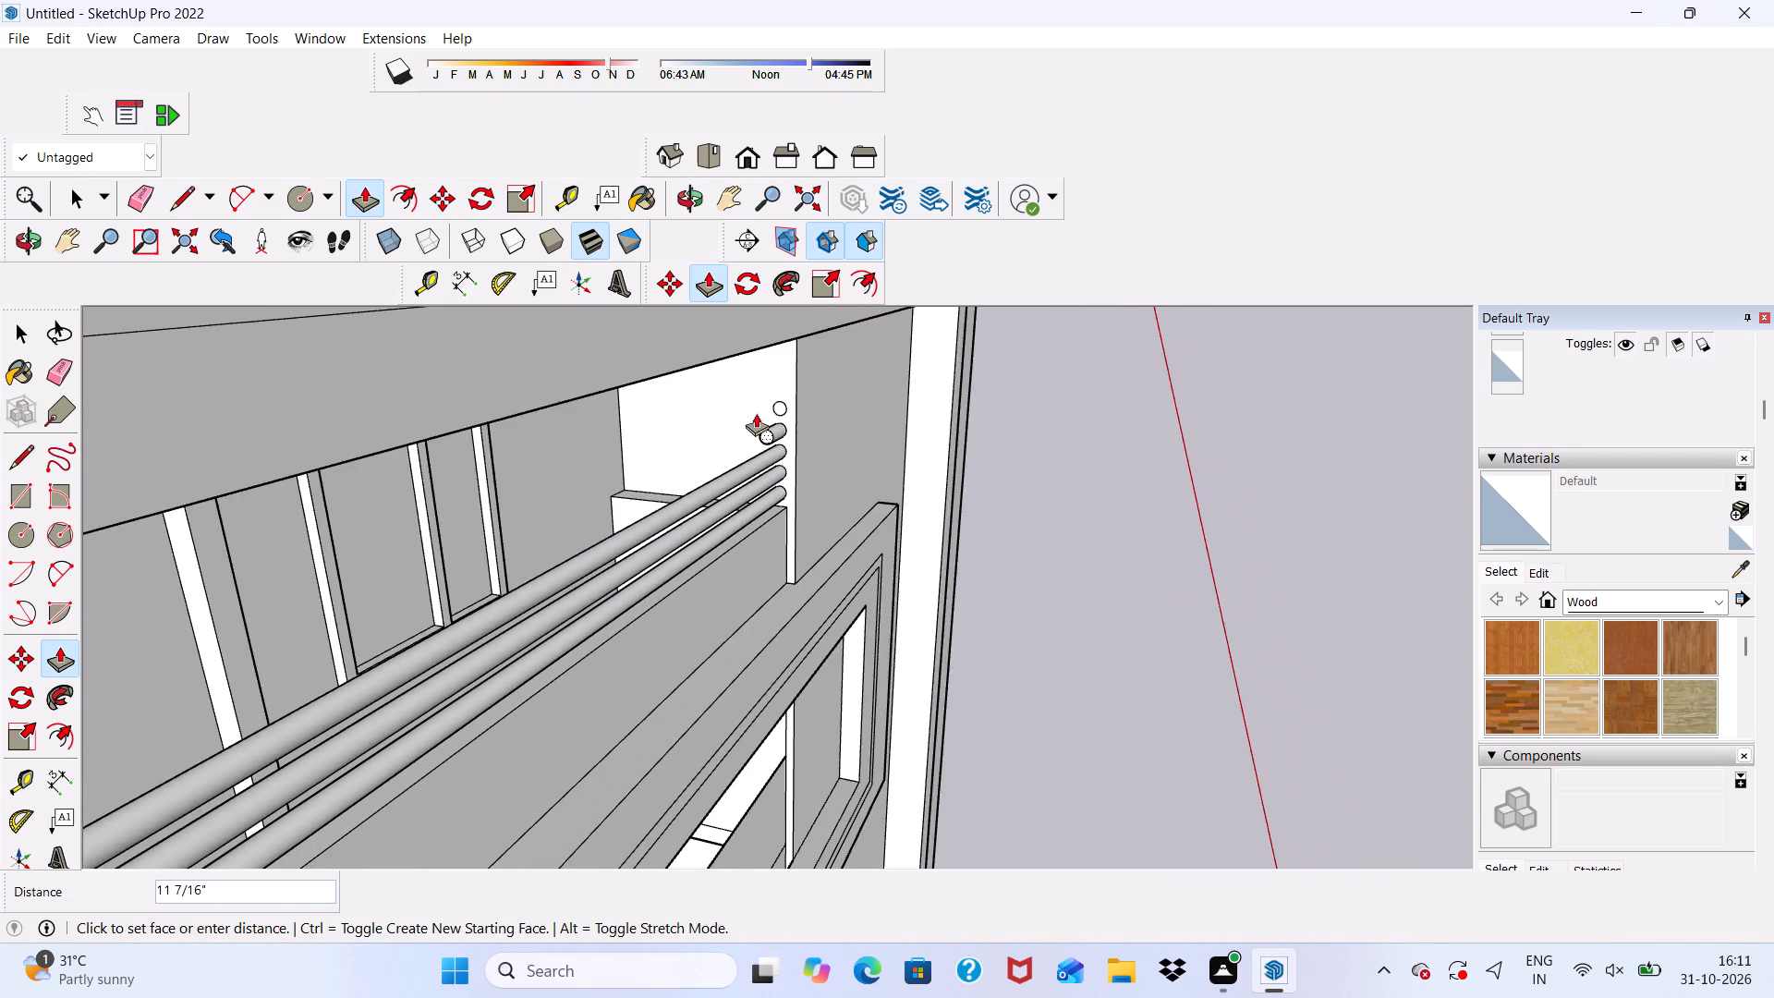
{"action": "scroll", "coordinate": [743, 418], "scroll_direction": "down", "scroll_amount": 14}
{"action": "scroll", "coordinate": [680, 452], "scroll_direction": "up", "scroll_amount": 6}
{"action": "scroll", "coordinate": [516, 596], "scroll_direction": "up", "scroll_amount": 4}
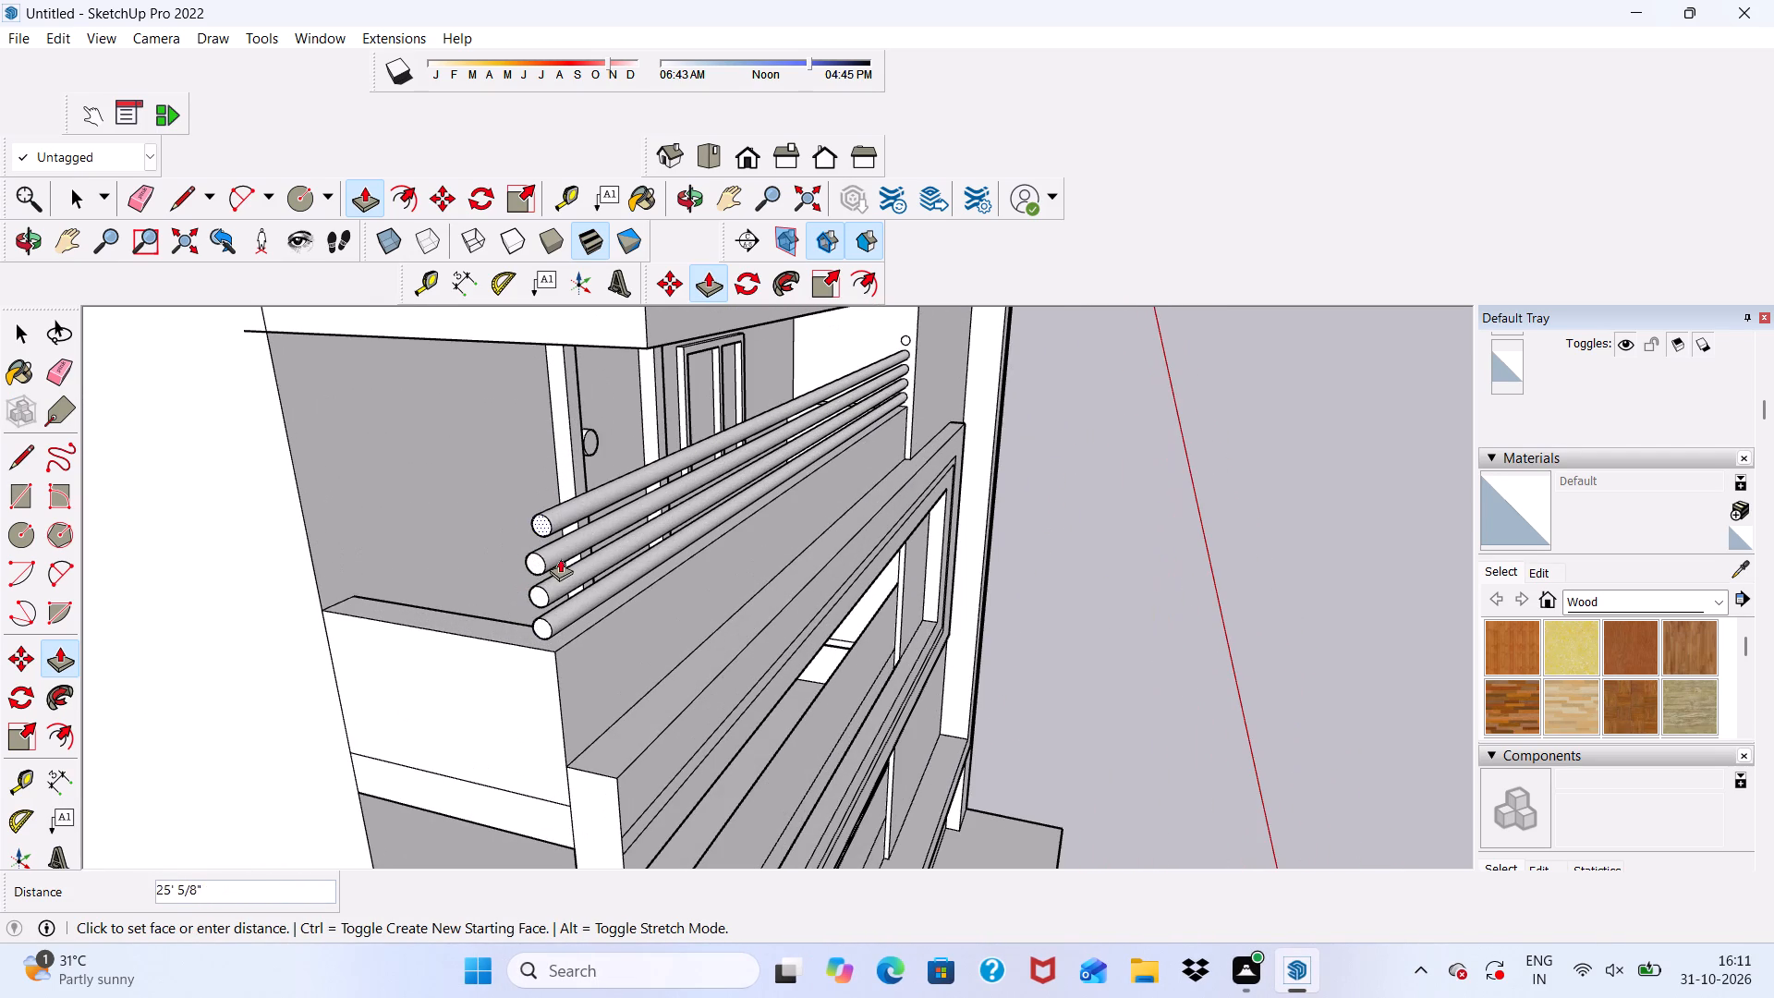
{"action": "left_click", "coordinate": [541, 566]}
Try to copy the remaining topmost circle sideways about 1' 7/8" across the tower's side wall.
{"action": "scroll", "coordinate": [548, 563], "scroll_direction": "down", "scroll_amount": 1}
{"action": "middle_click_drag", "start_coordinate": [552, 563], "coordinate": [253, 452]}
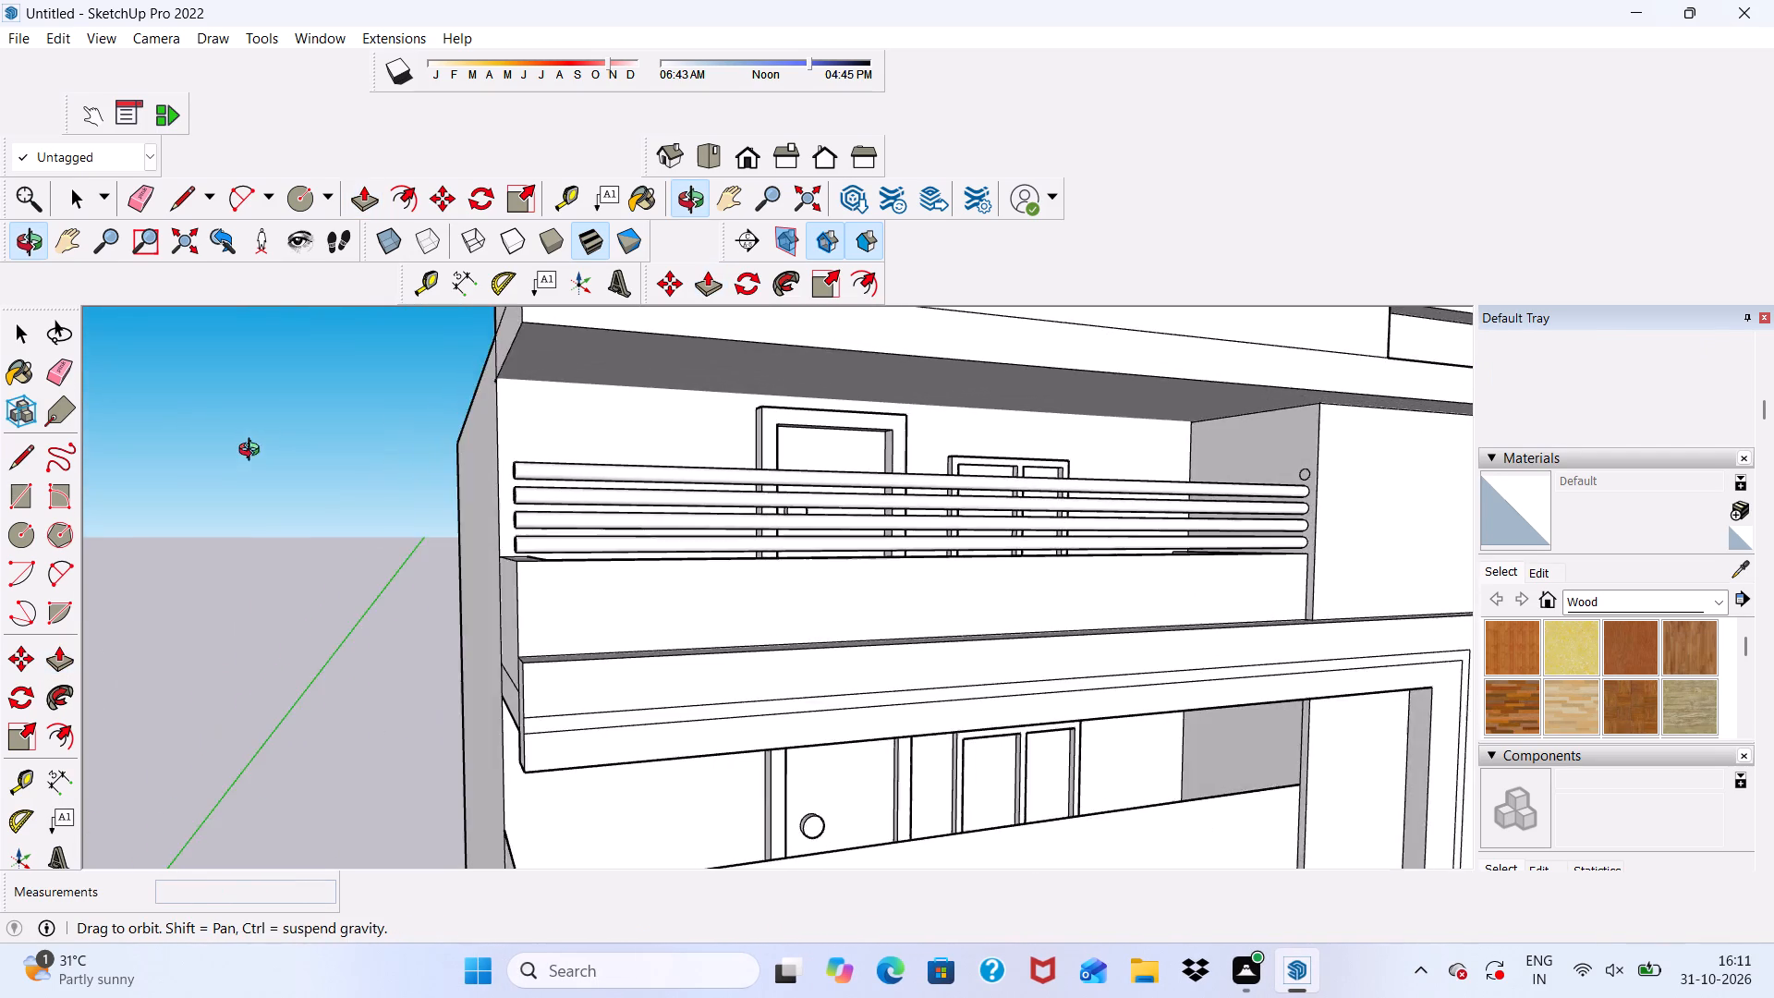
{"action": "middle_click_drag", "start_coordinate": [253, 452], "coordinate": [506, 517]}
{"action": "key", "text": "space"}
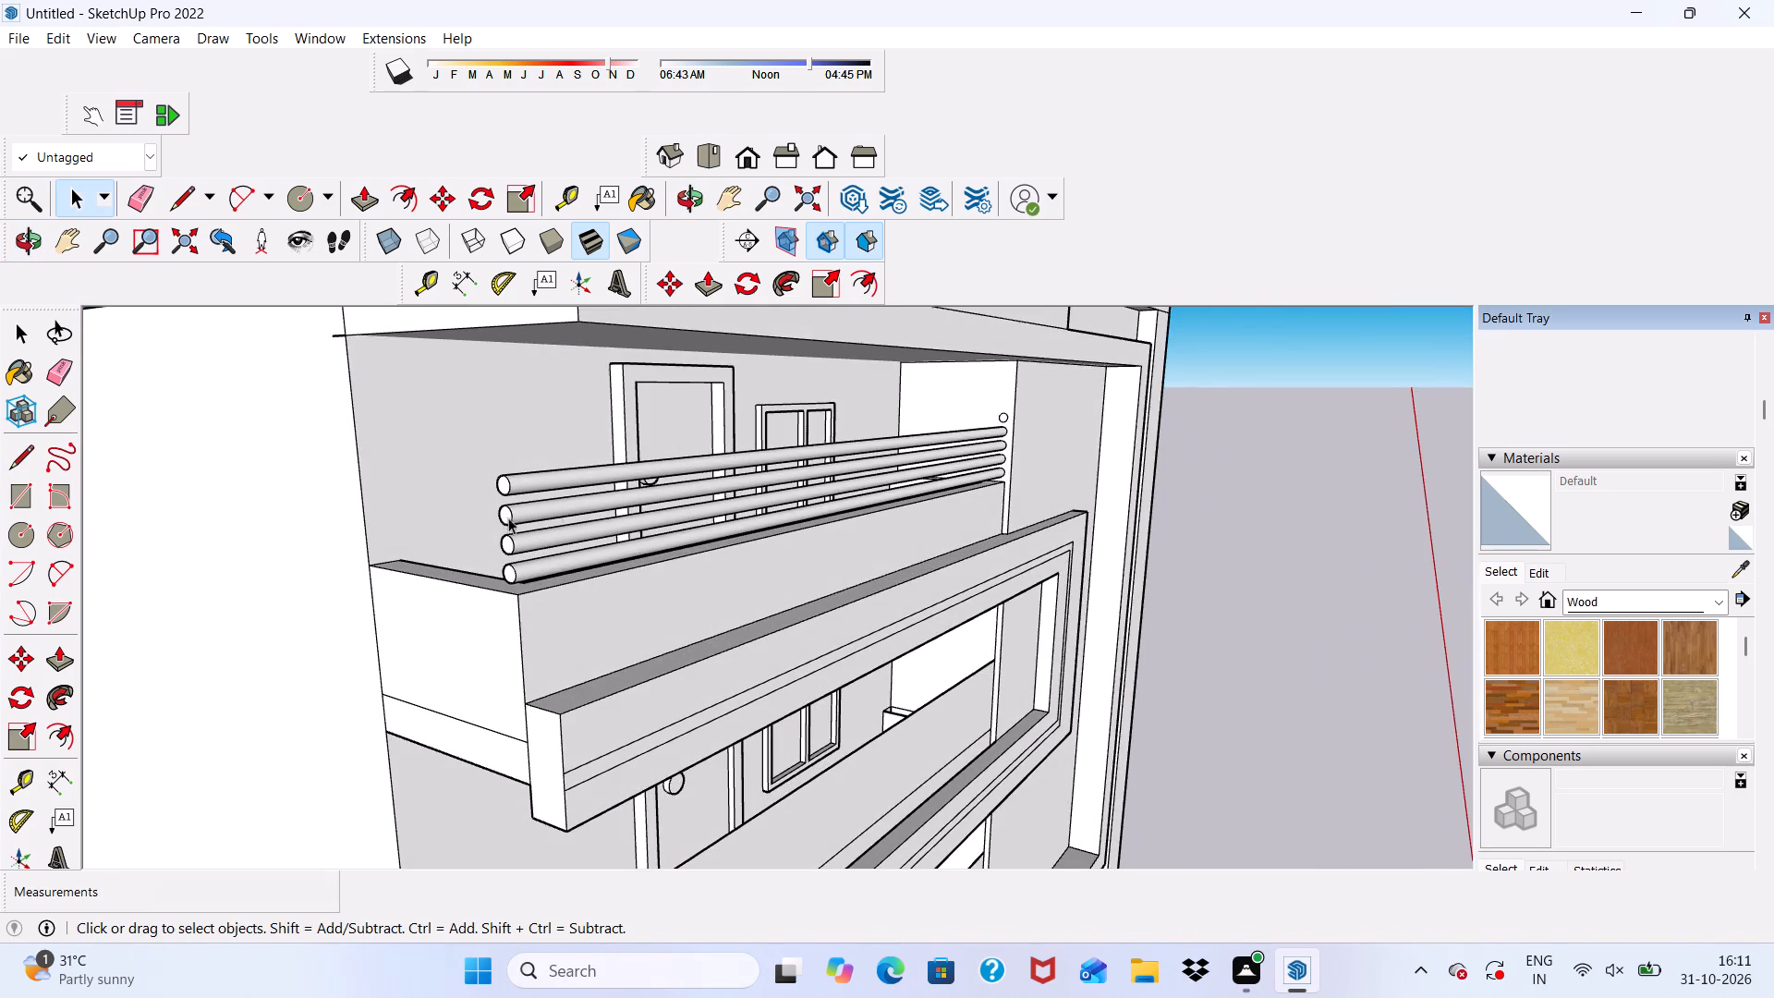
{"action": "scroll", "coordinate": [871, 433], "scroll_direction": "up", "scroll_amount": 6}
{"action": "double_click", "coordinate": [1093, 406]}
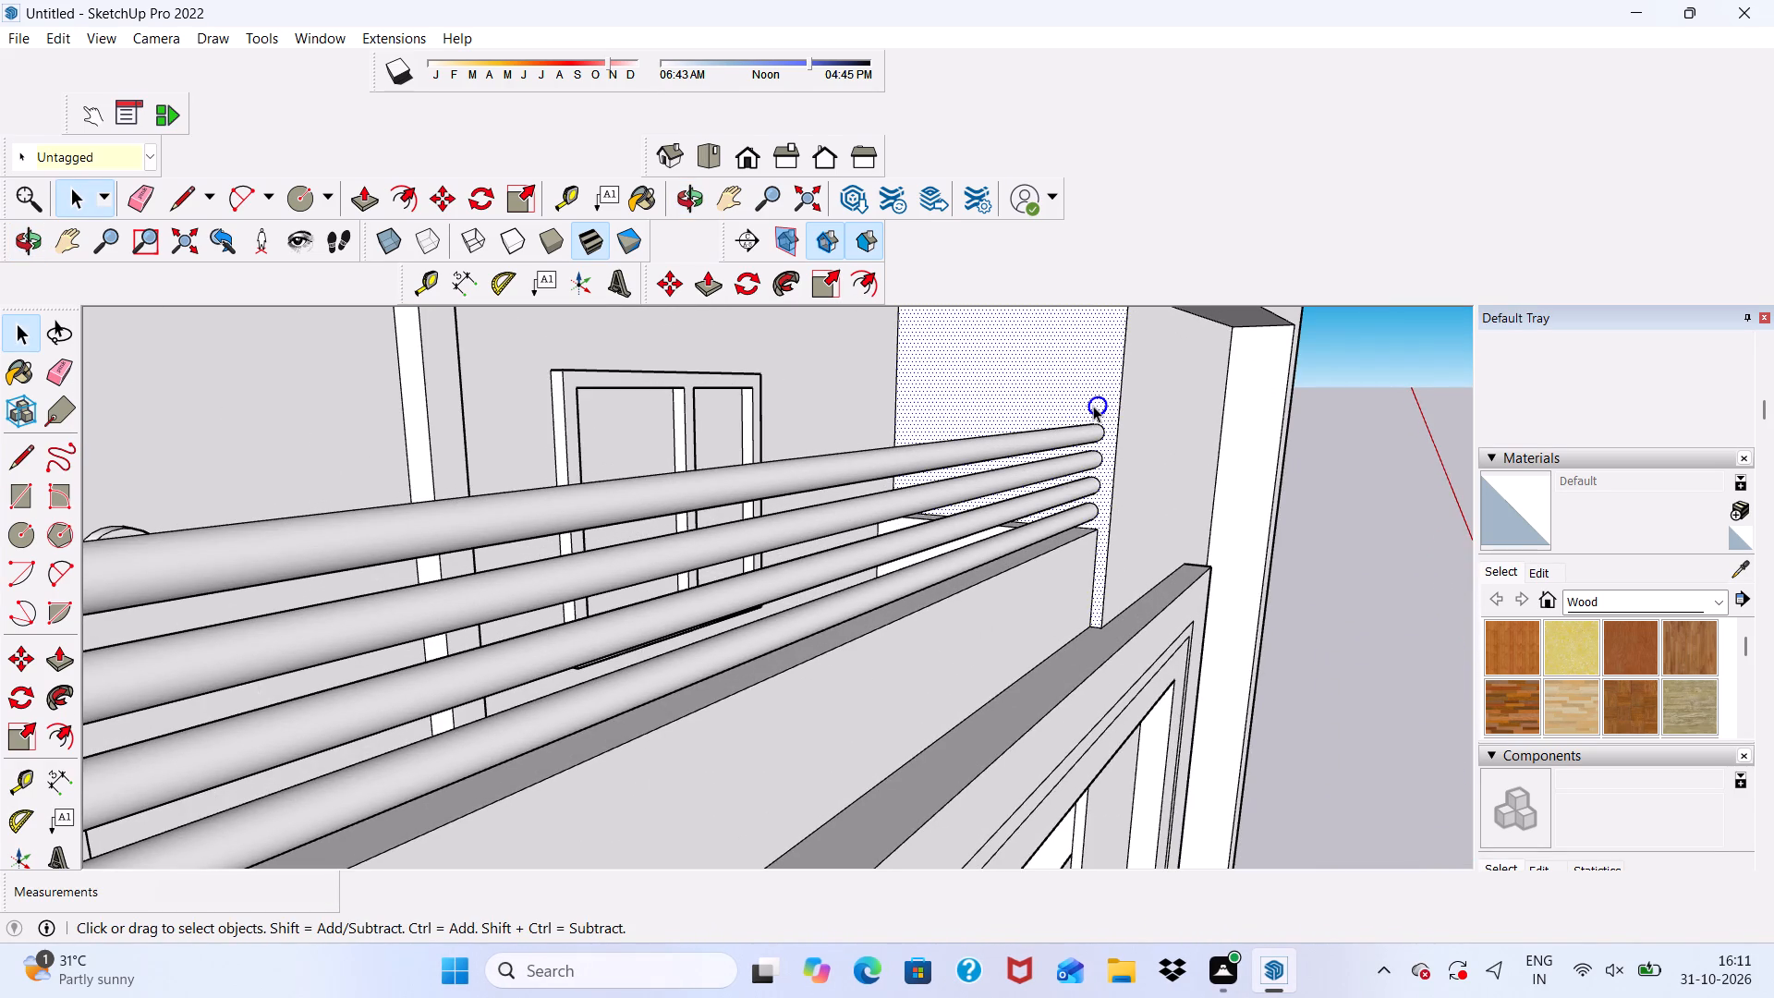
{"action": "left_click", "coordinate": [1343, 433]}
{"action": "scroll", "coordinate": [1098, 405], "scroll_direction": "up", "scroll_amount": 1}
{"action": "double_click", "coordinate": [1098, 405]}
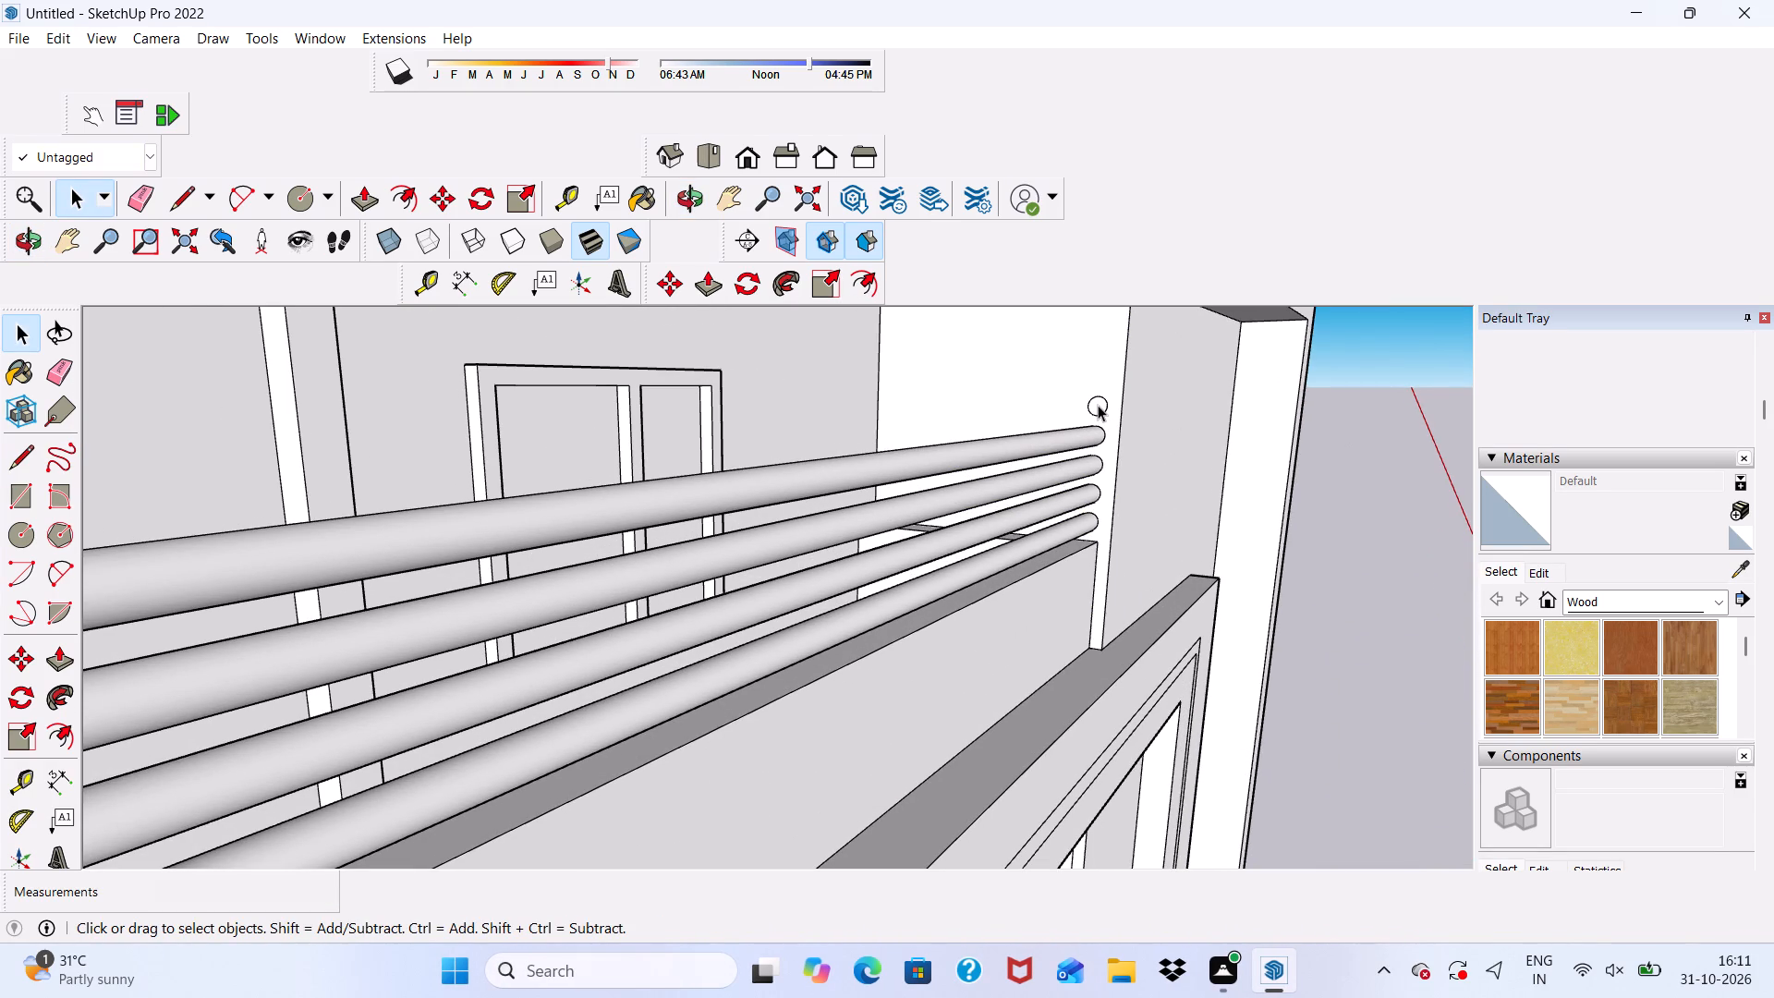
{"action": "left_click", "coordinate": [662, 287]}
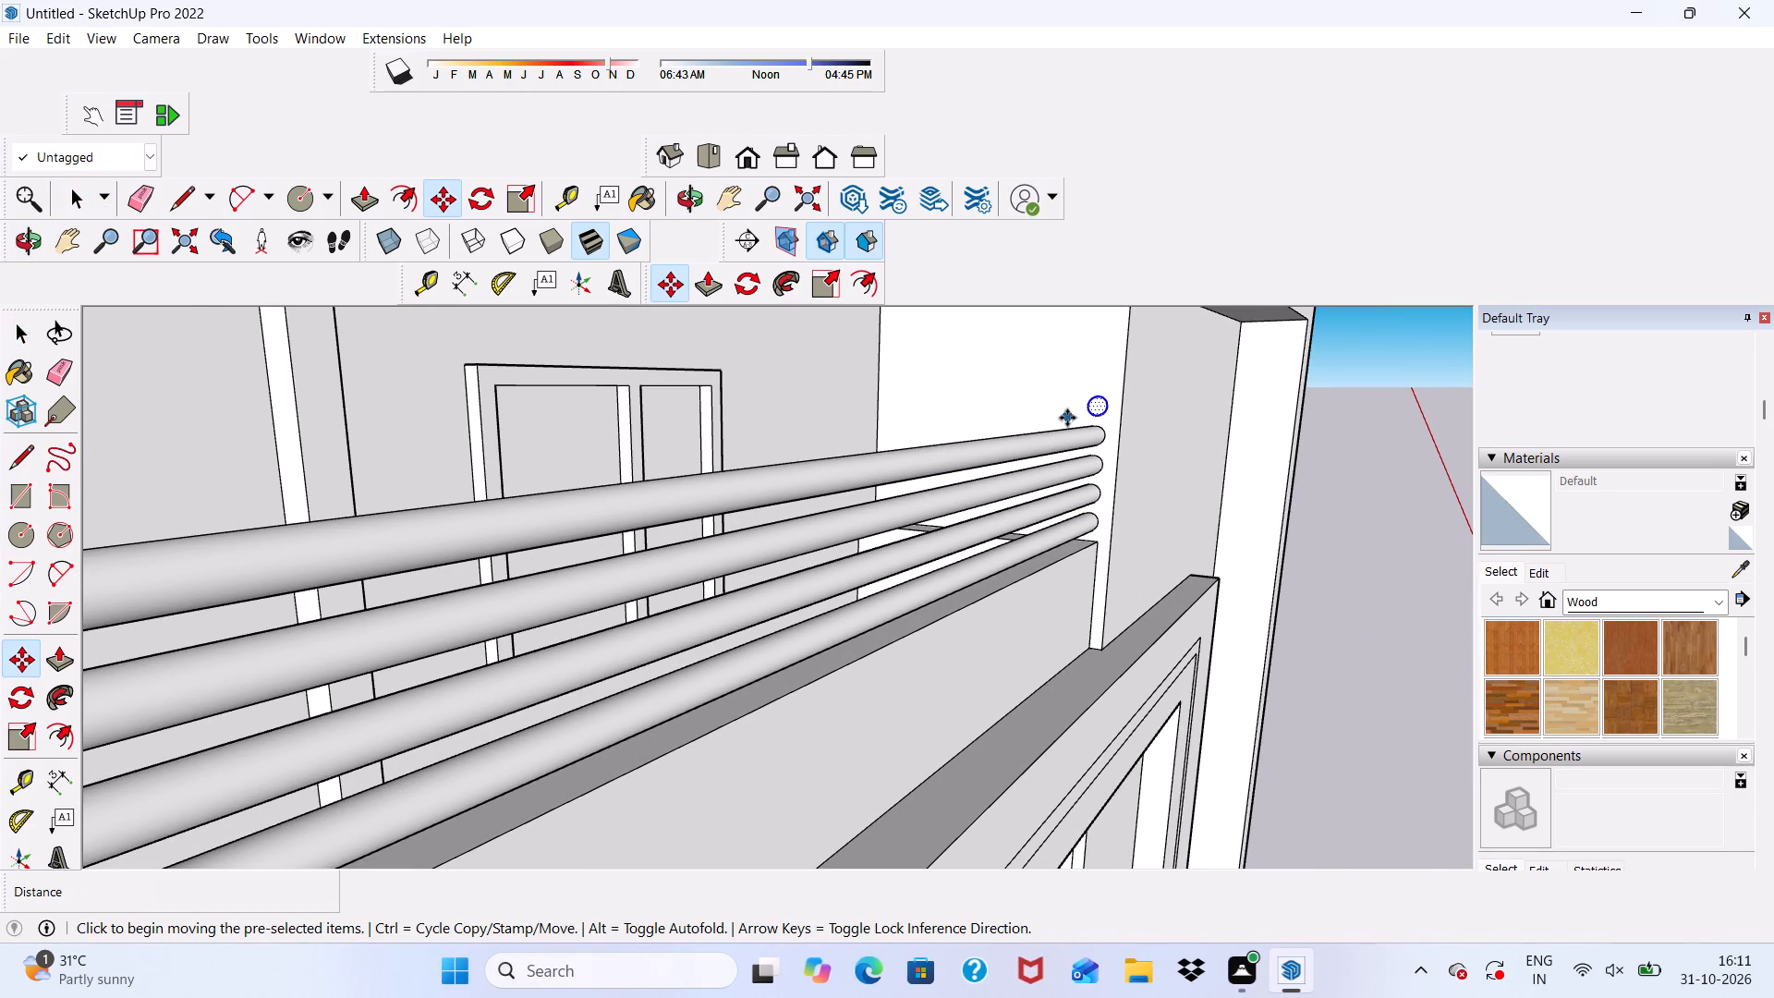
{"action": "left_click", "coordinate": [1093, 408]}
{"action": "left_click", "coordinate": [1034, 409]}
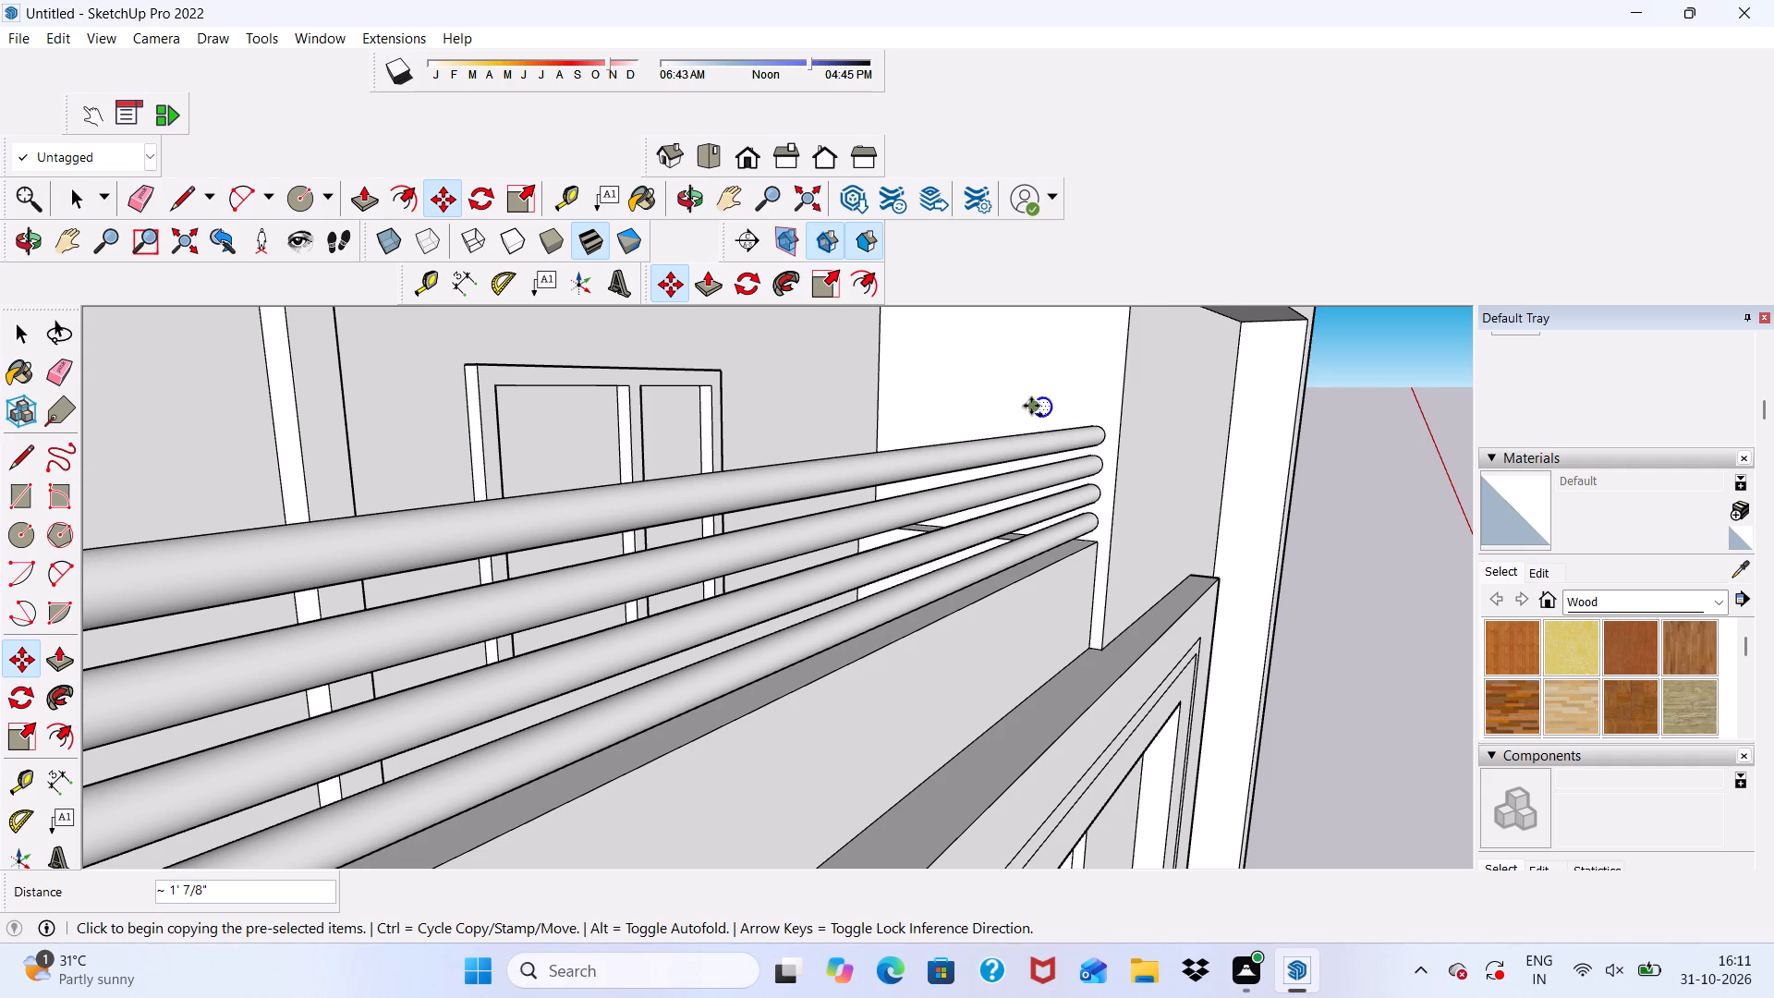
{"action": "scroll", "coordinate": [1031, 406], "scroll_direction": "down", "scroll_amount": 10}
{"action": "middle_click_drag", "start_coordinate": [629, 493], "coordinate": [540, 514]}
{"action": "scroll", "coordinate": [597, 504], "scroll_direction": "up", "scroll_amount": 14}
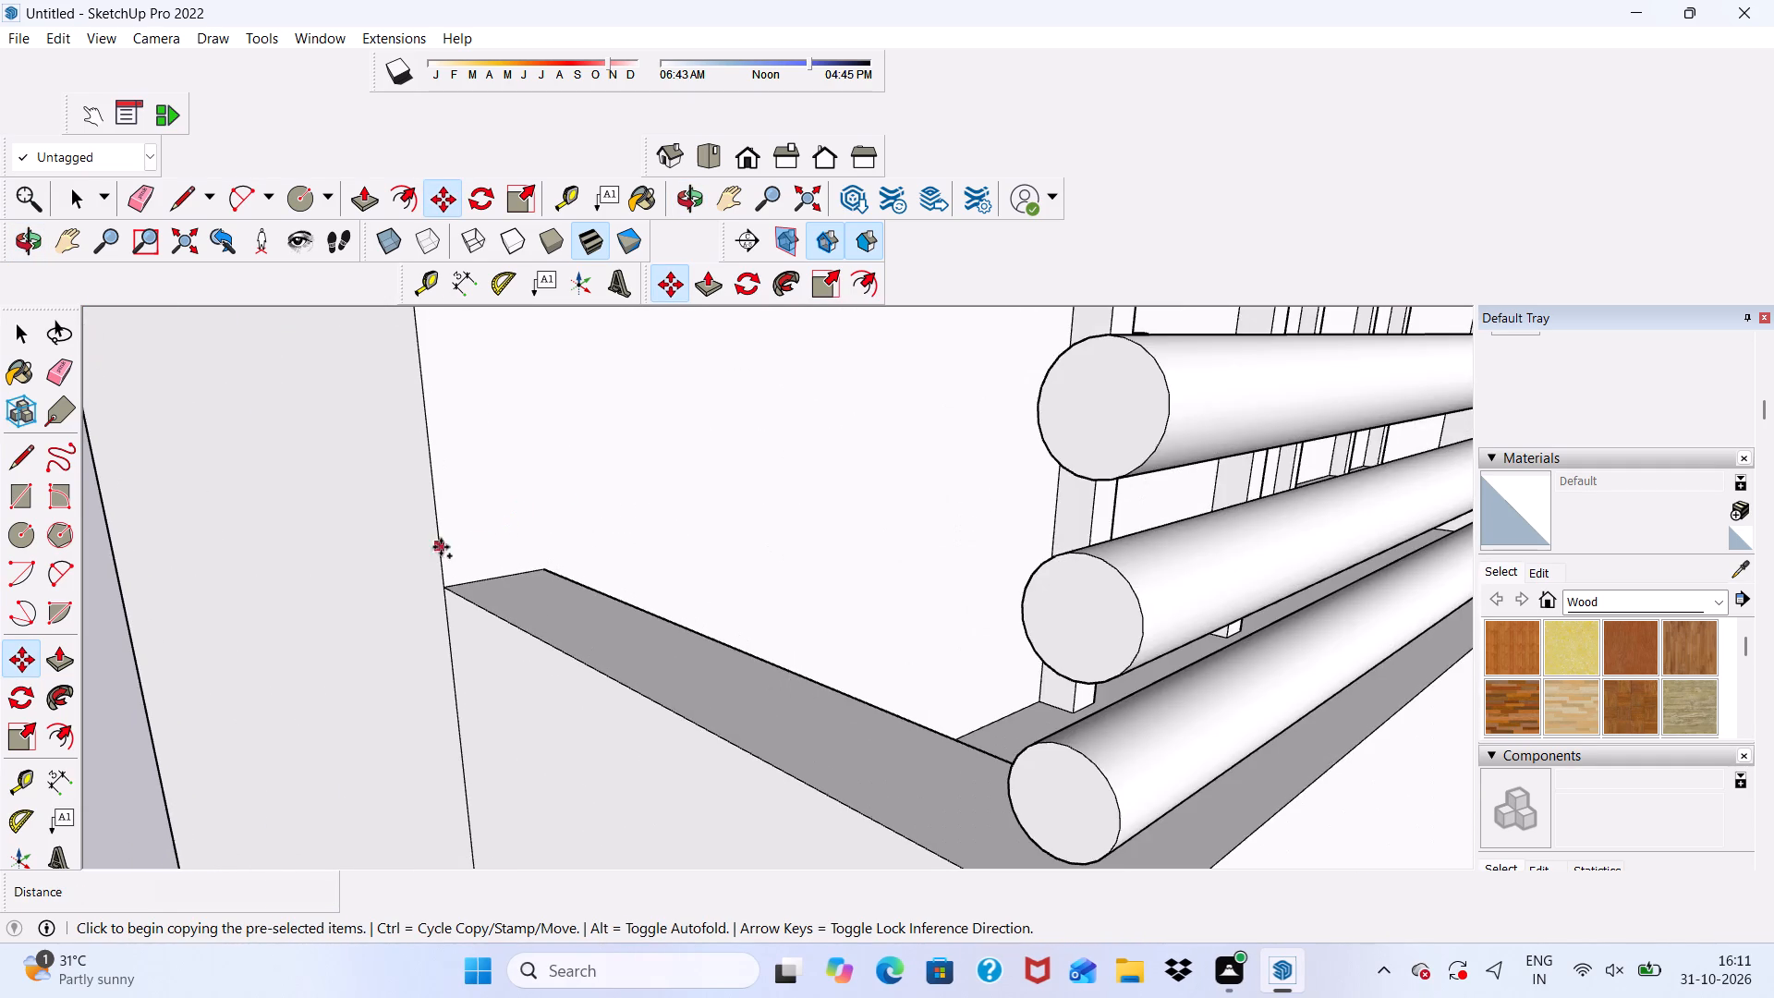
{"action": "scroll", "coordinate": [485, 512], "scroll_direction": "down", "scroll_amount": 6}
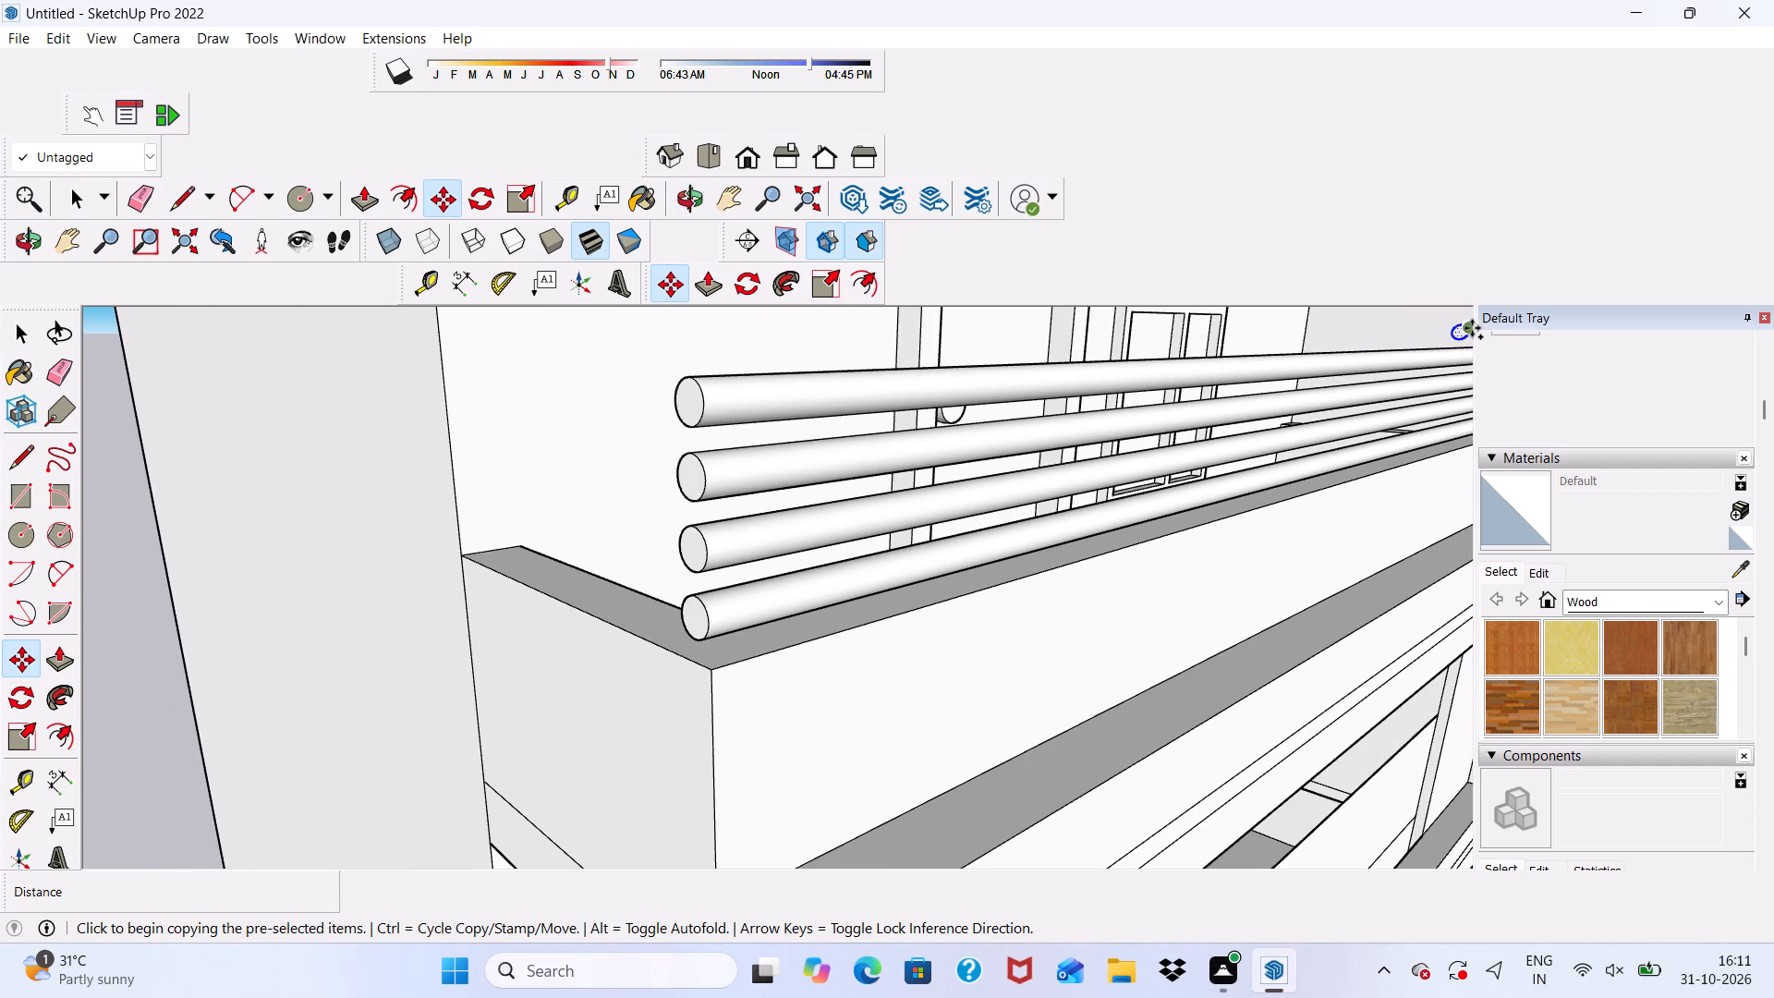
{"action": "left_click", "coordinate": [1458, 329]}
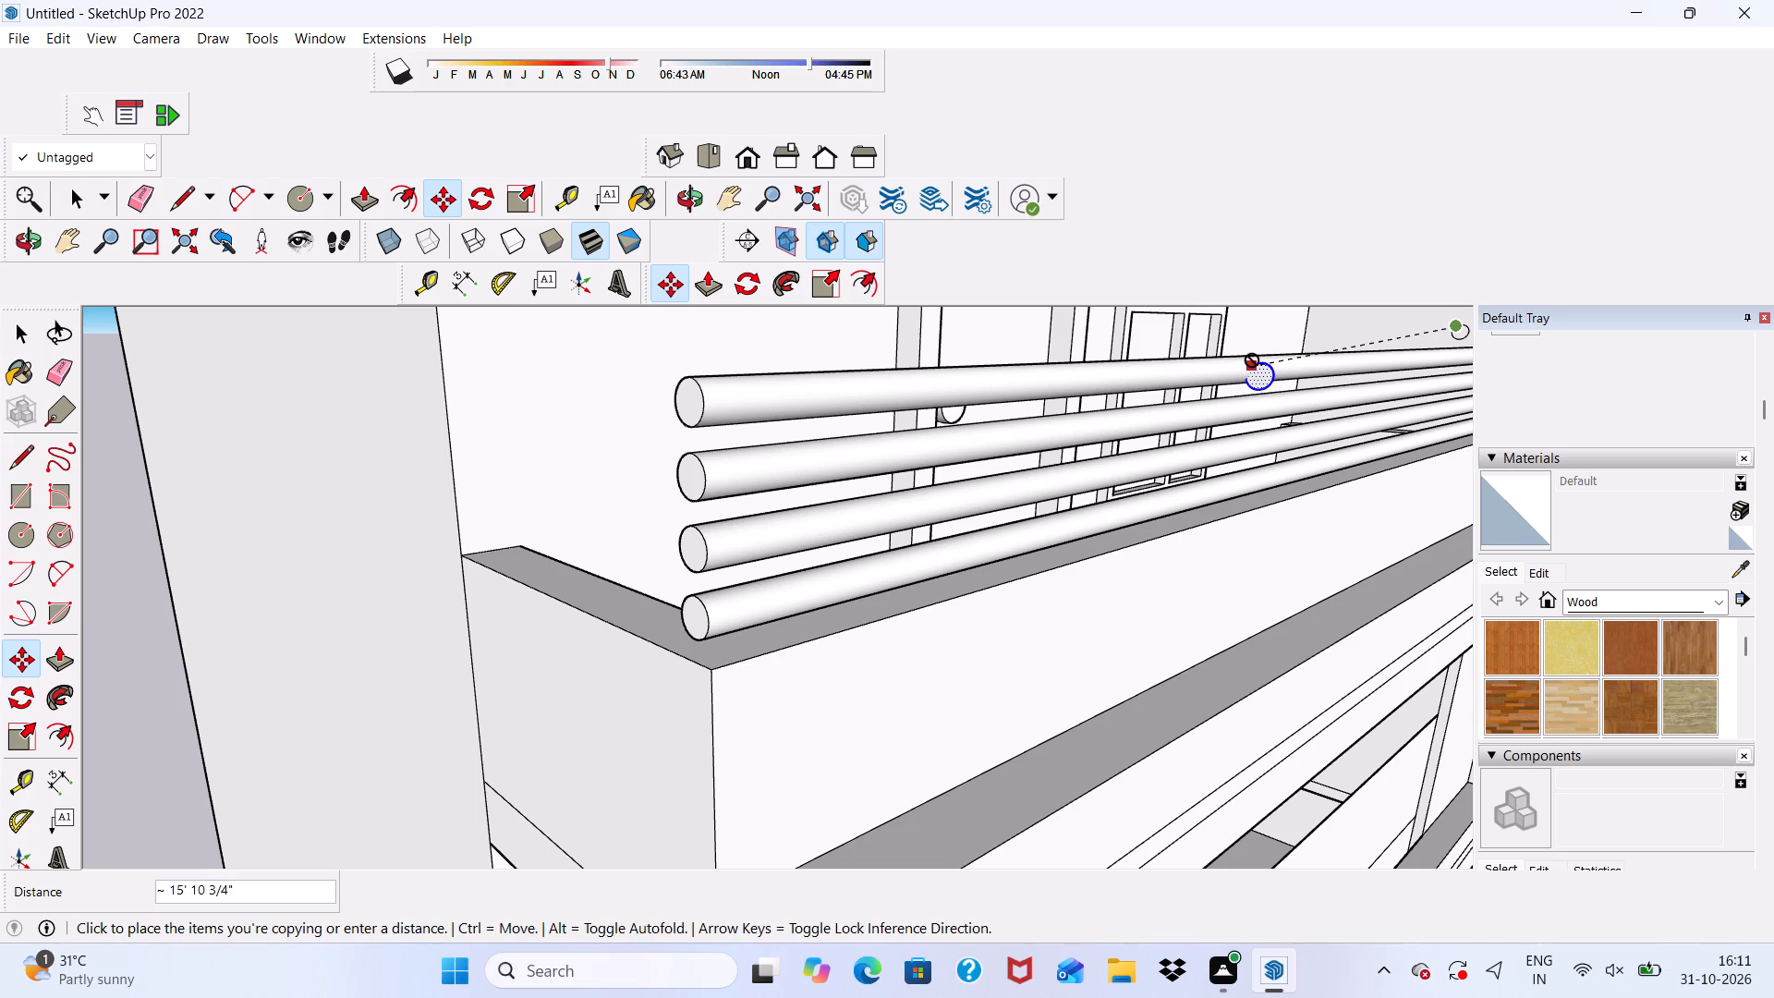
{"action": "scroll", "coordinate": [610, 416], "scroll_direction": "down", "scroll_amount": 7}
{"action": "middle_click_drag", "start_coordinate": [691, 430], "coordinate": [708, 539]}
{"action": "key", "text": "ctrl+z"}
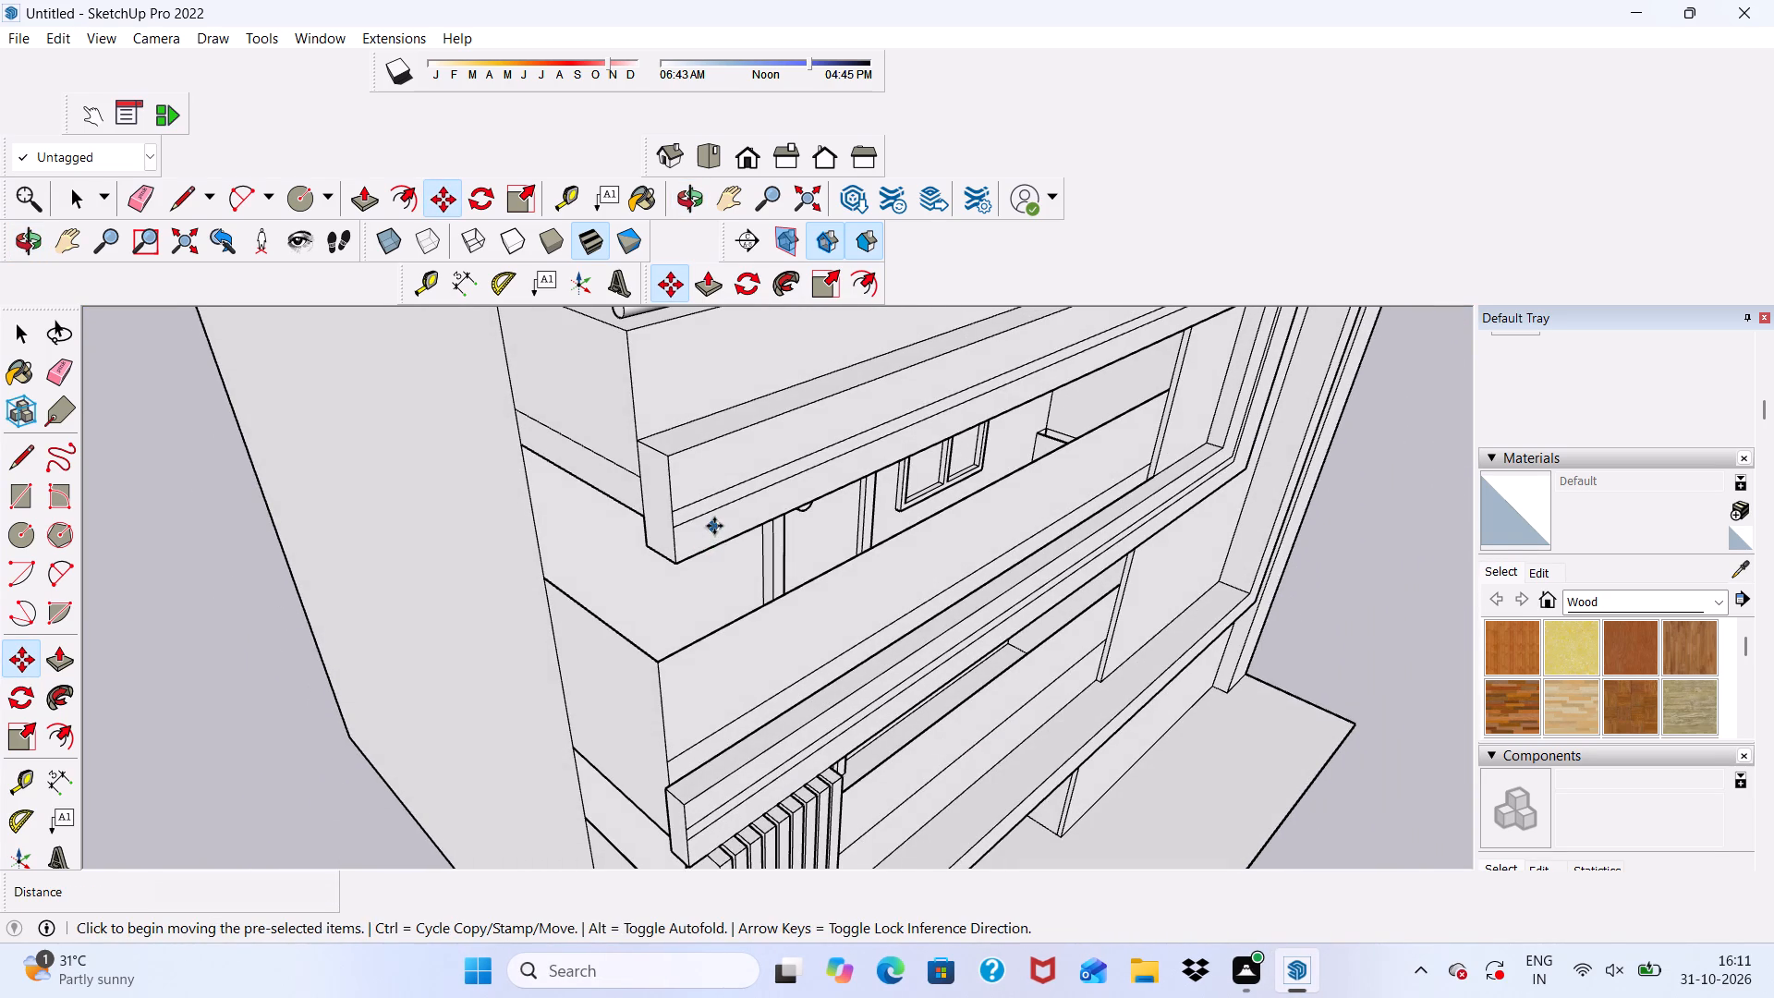
Copy the remaining top circle about 25' 3 7/8" across to the wall end of the top-floor balcony's side parapet, just above it.
{"action": "scroll", "coordinate": [714, 528], "scroll_direction": "down", "scroll_amount": 11}
{"action": "middle_click_drag", "start_coordinate": [808, 577], "coordinate": [823, 451]}
{"action": "scroll", "coordinate": [937, 392], "scroll_direction": "up", "scroll_amount": 11}
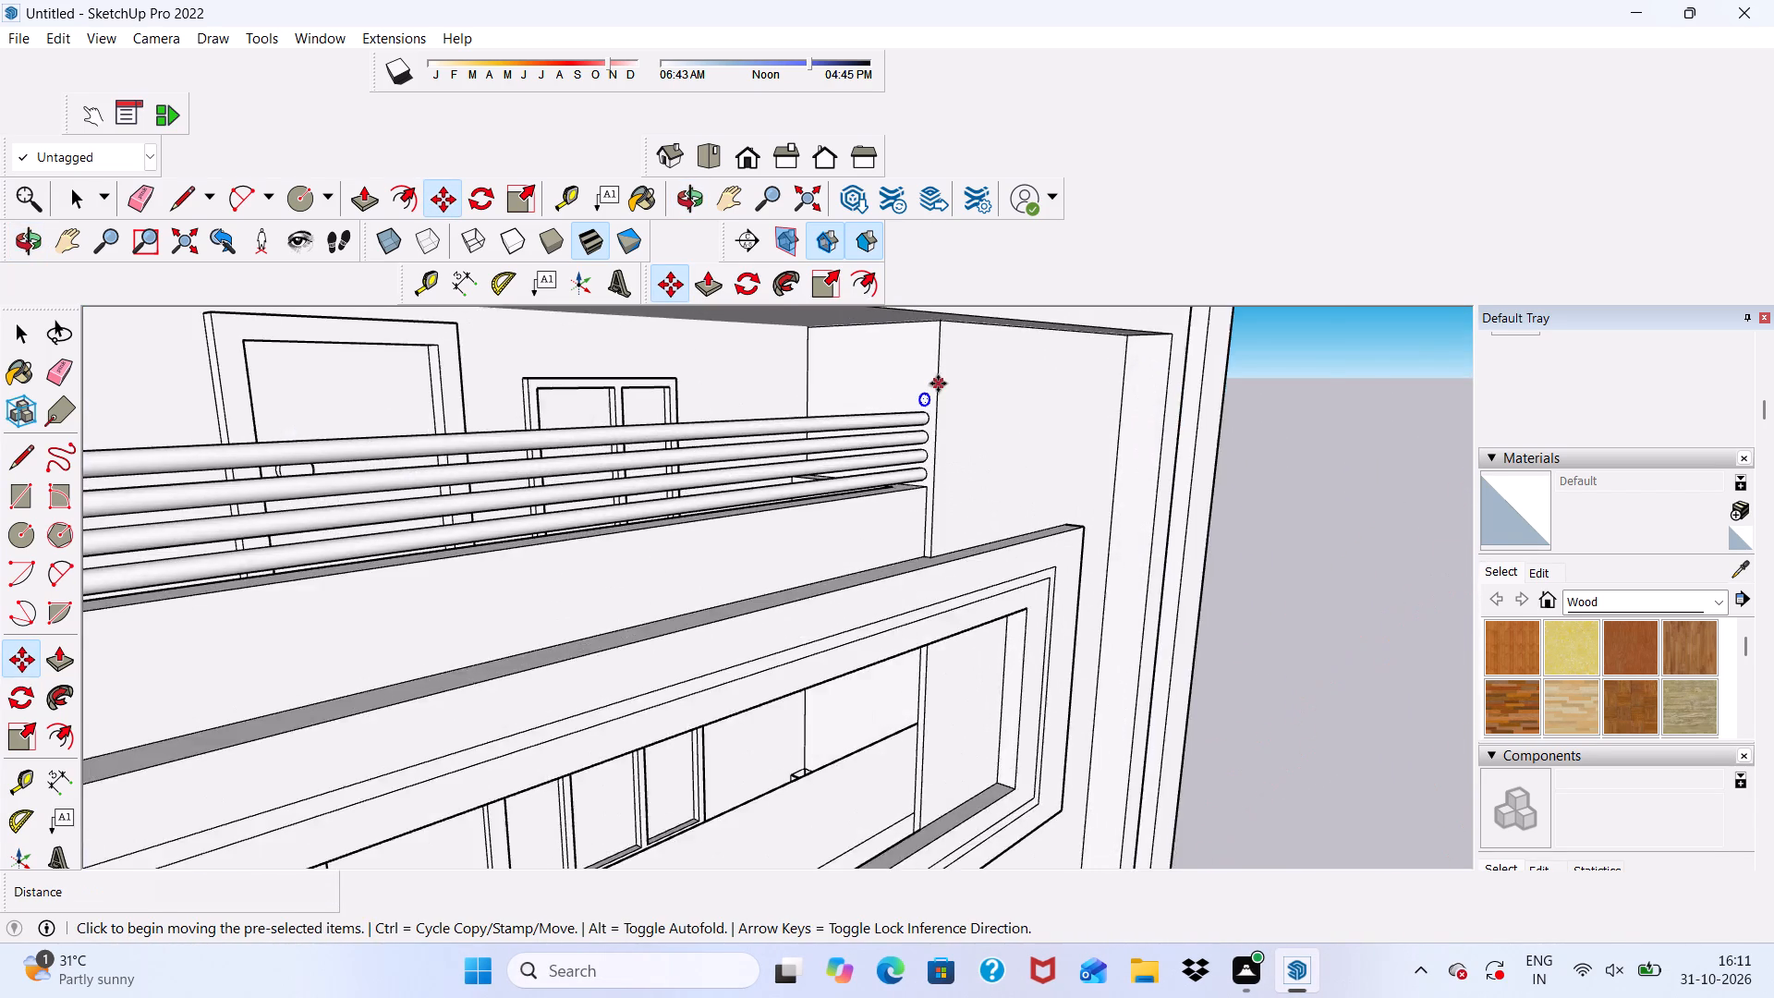
{"action": "scroll", "coordinate": [932, 388], "scroll_direction": "up", "scroll_amount": 10}
{"action": "left_click", "coordinate": [921, 416]}
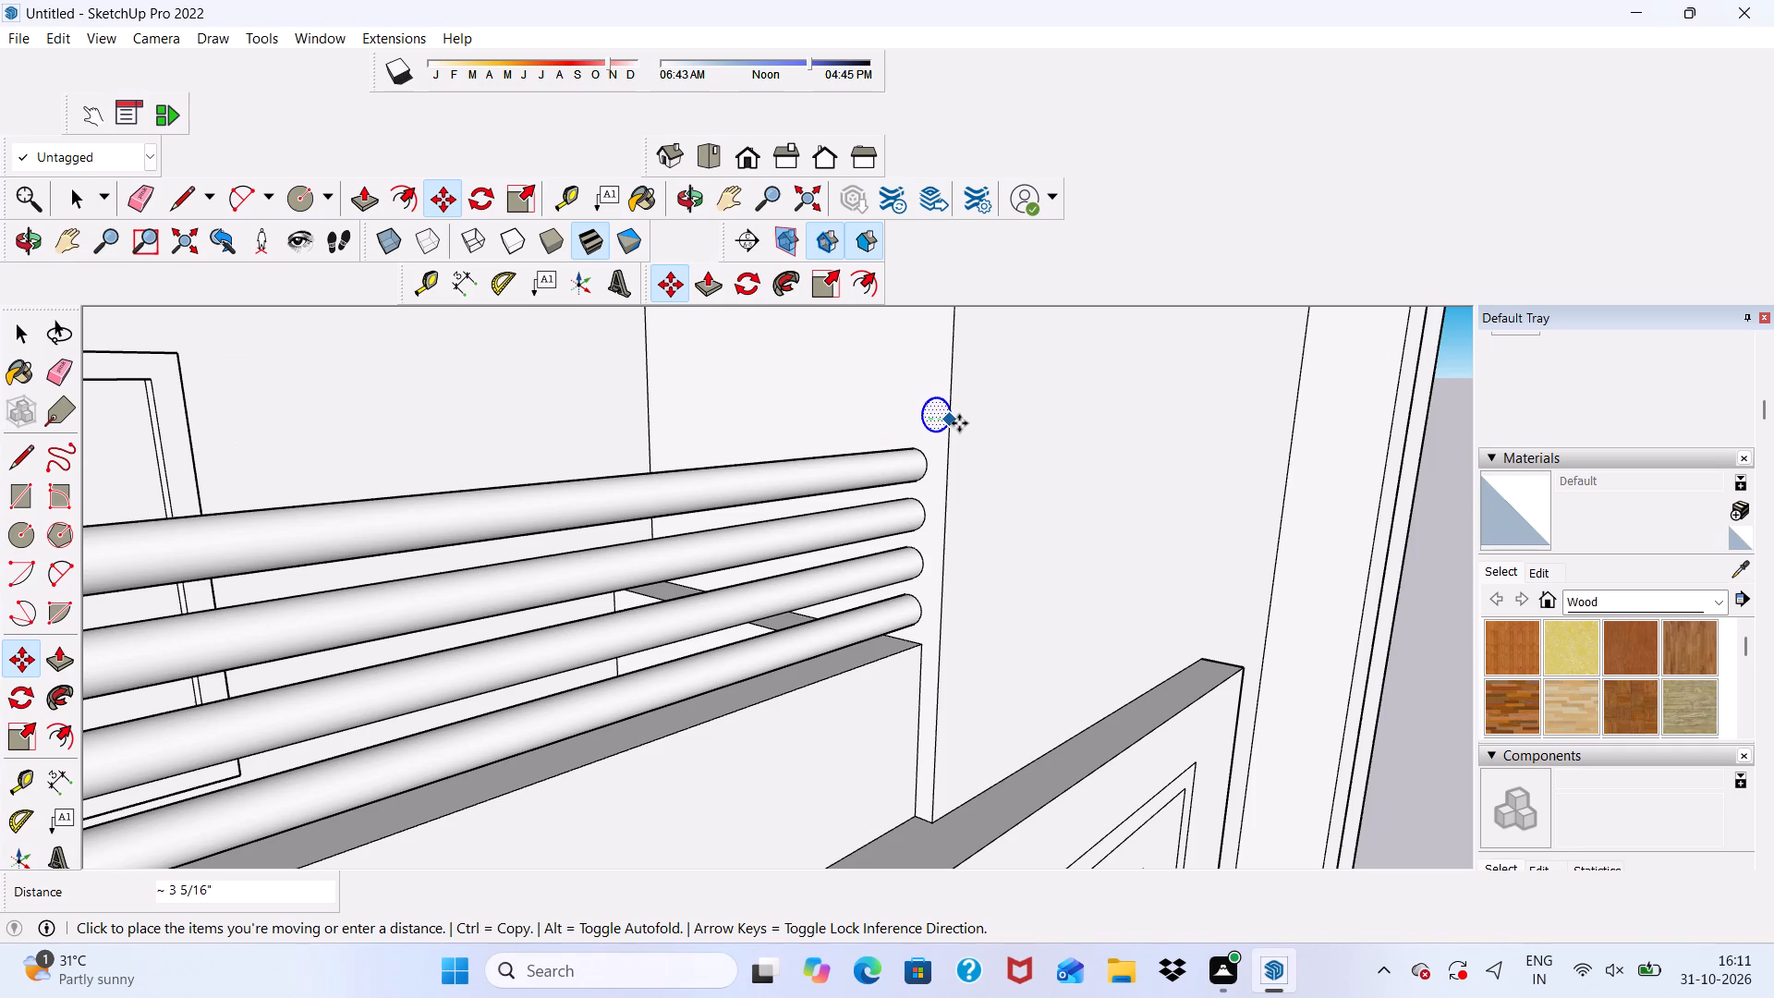
{"action": "scroll", "coordinate": [959, 431], "scroll_direction": "down", "scroll_amount": 16}
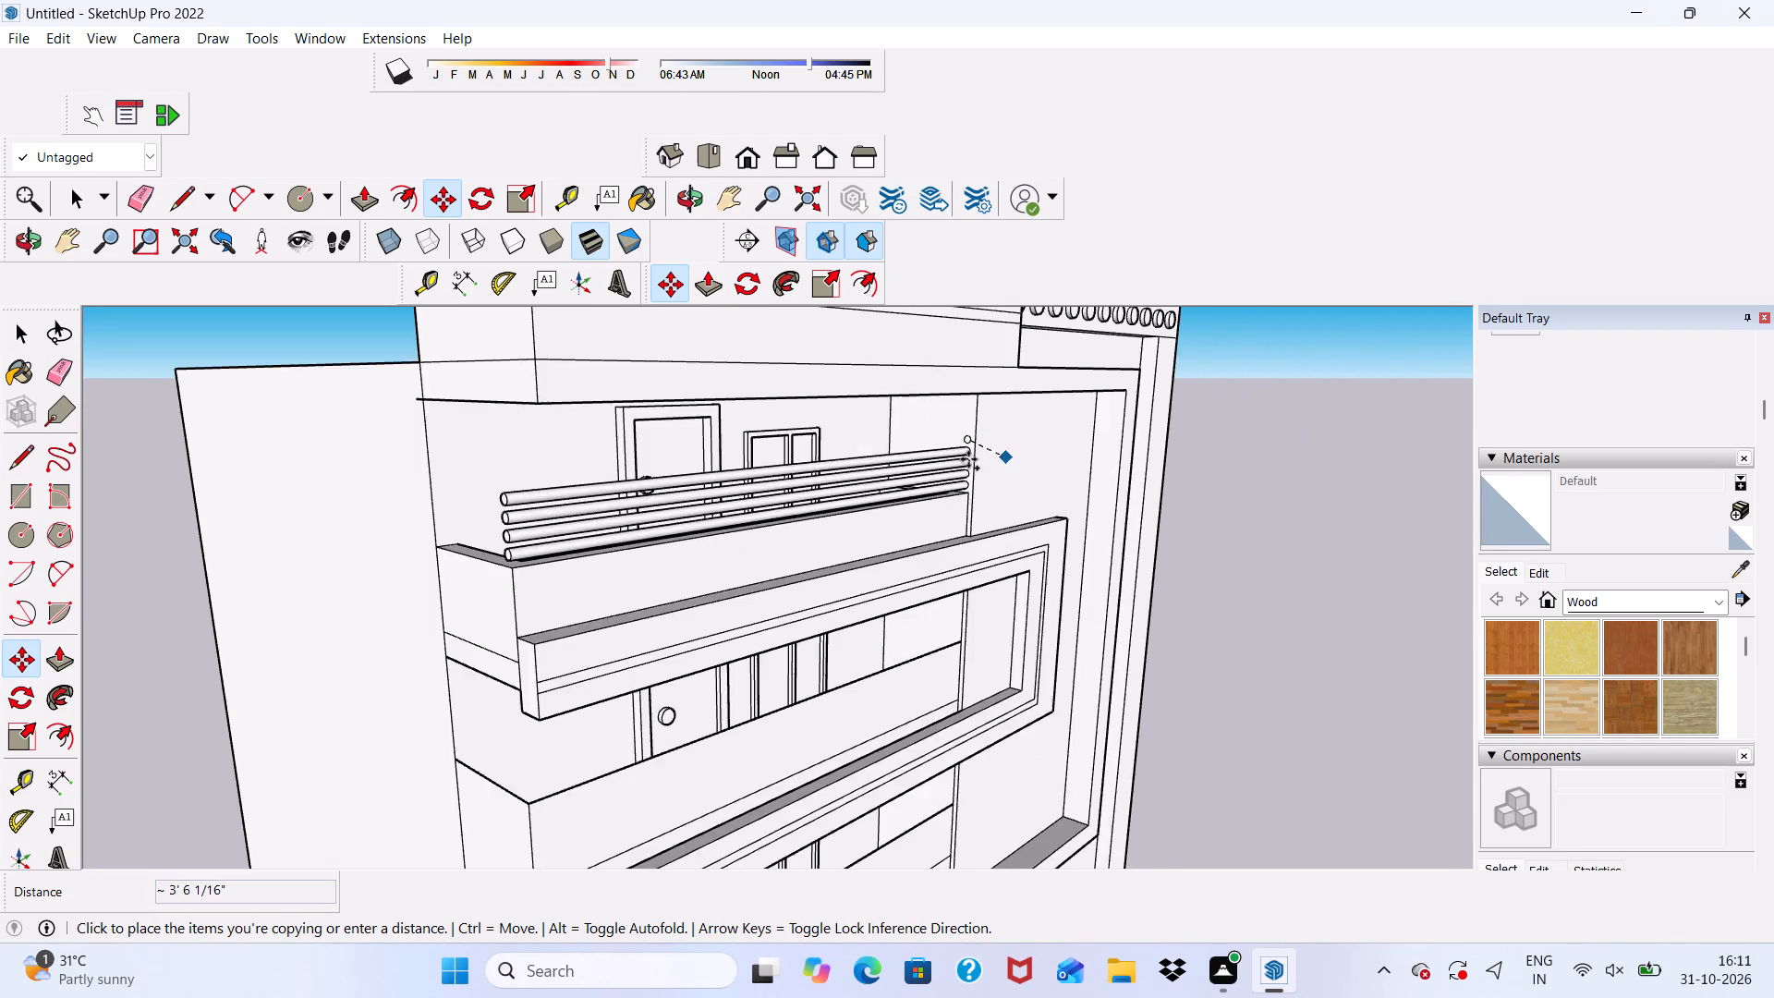
{"action": "scroll", "coordinate": [968, 459], "scroll_direction": "down", "scroll_amount": 2}
{"action": "scroll", "coordinate": [356, 517], "scroll_direction": "up", "scroll_amount": 1}
{"action": "scroll", "coordinate": [568, 502], "scroll_direction": "up", "scroll_amount": 18}
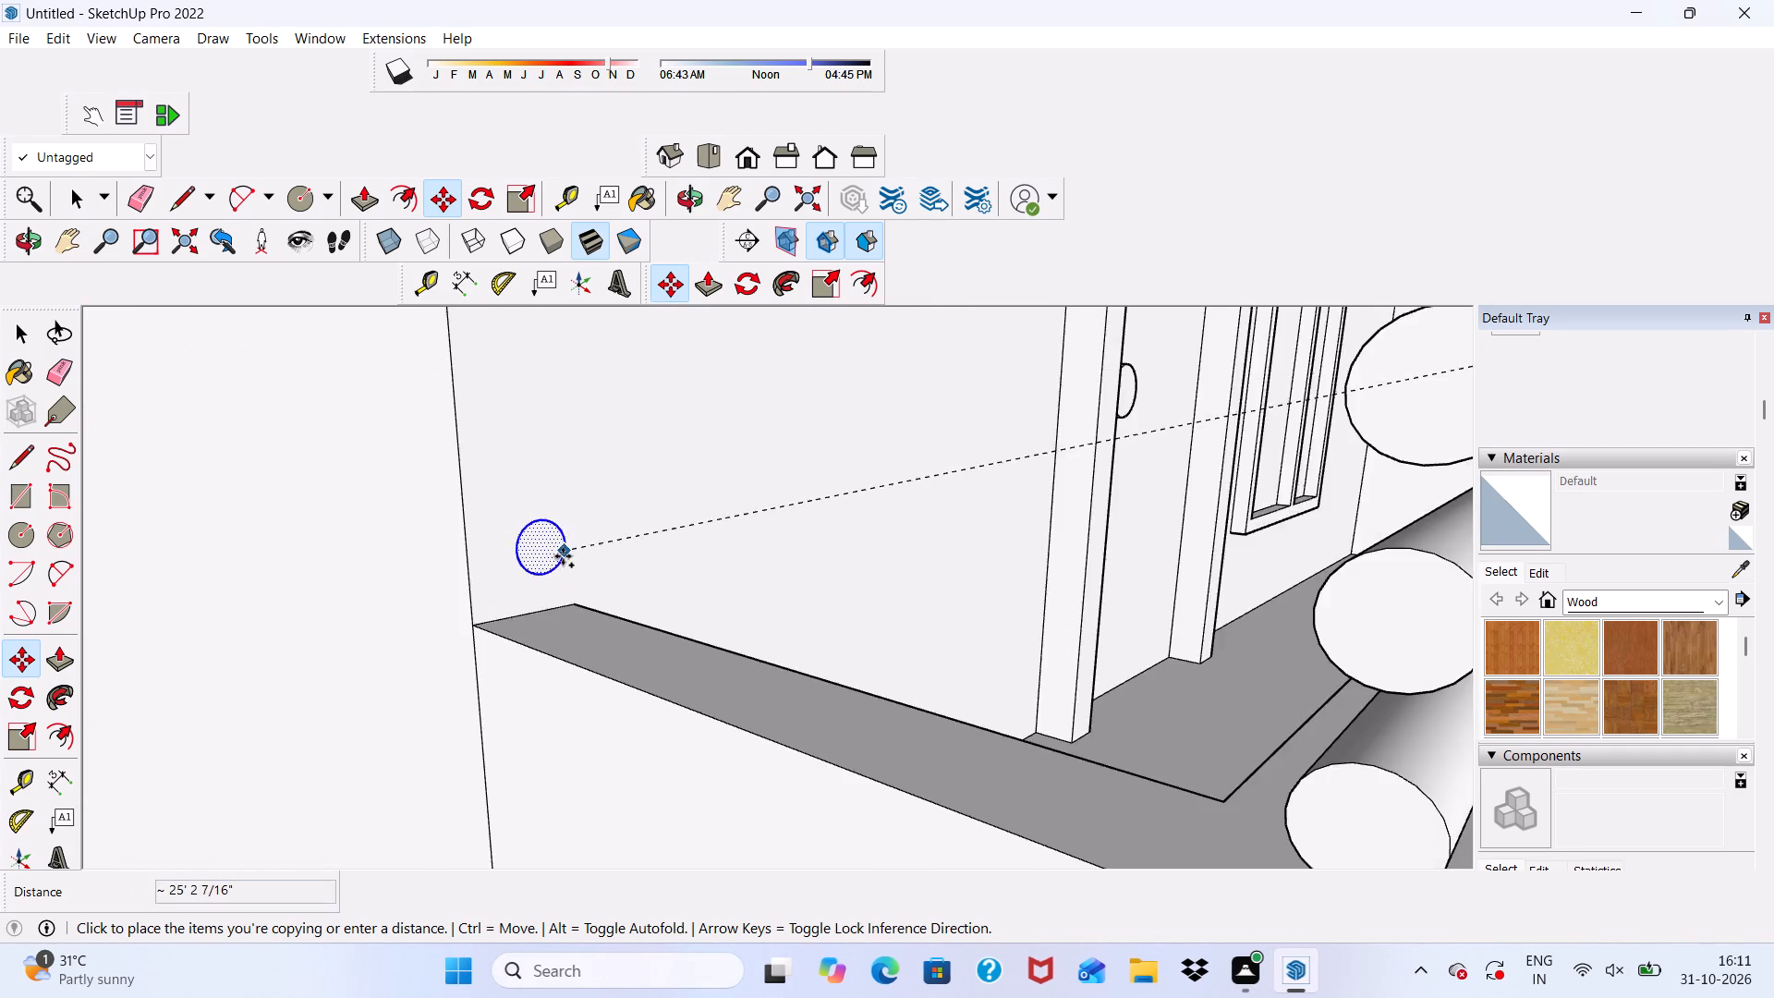
{"action": "scroll", "coordinate": [563, 556], "scroll_direction": "up", "scroll_amount": 3}
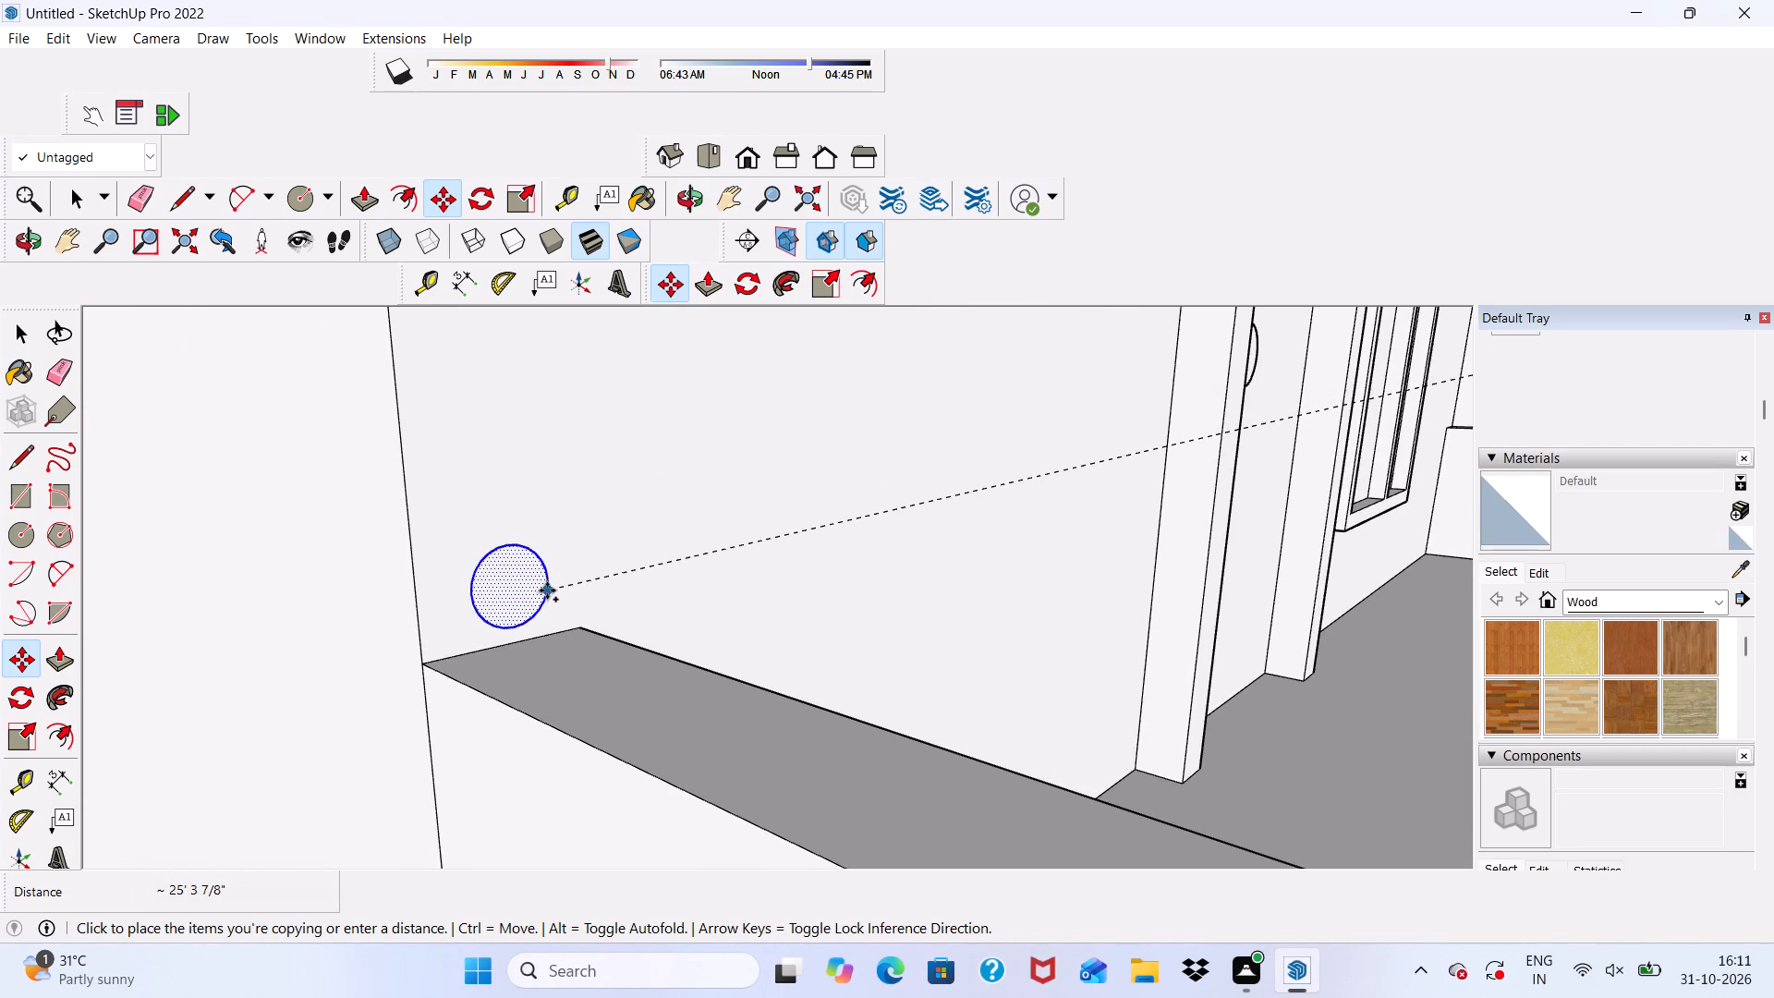
{"action": "left_click", "coordinate": [547, 594]}
{"action": "scroll", "coordinate": [480, 464], "scroll_direction": "down", "scroll_amount": 12}
{"action": "key", "text": "space"}
Extrude the copied circle about 4' 10 1/8" along the side parapet to meet the lowest front rail at the corner.
{"action": "scroll", "coordinate": [497, 496], "scroll_direction": "up", "scroll_amount": 5}
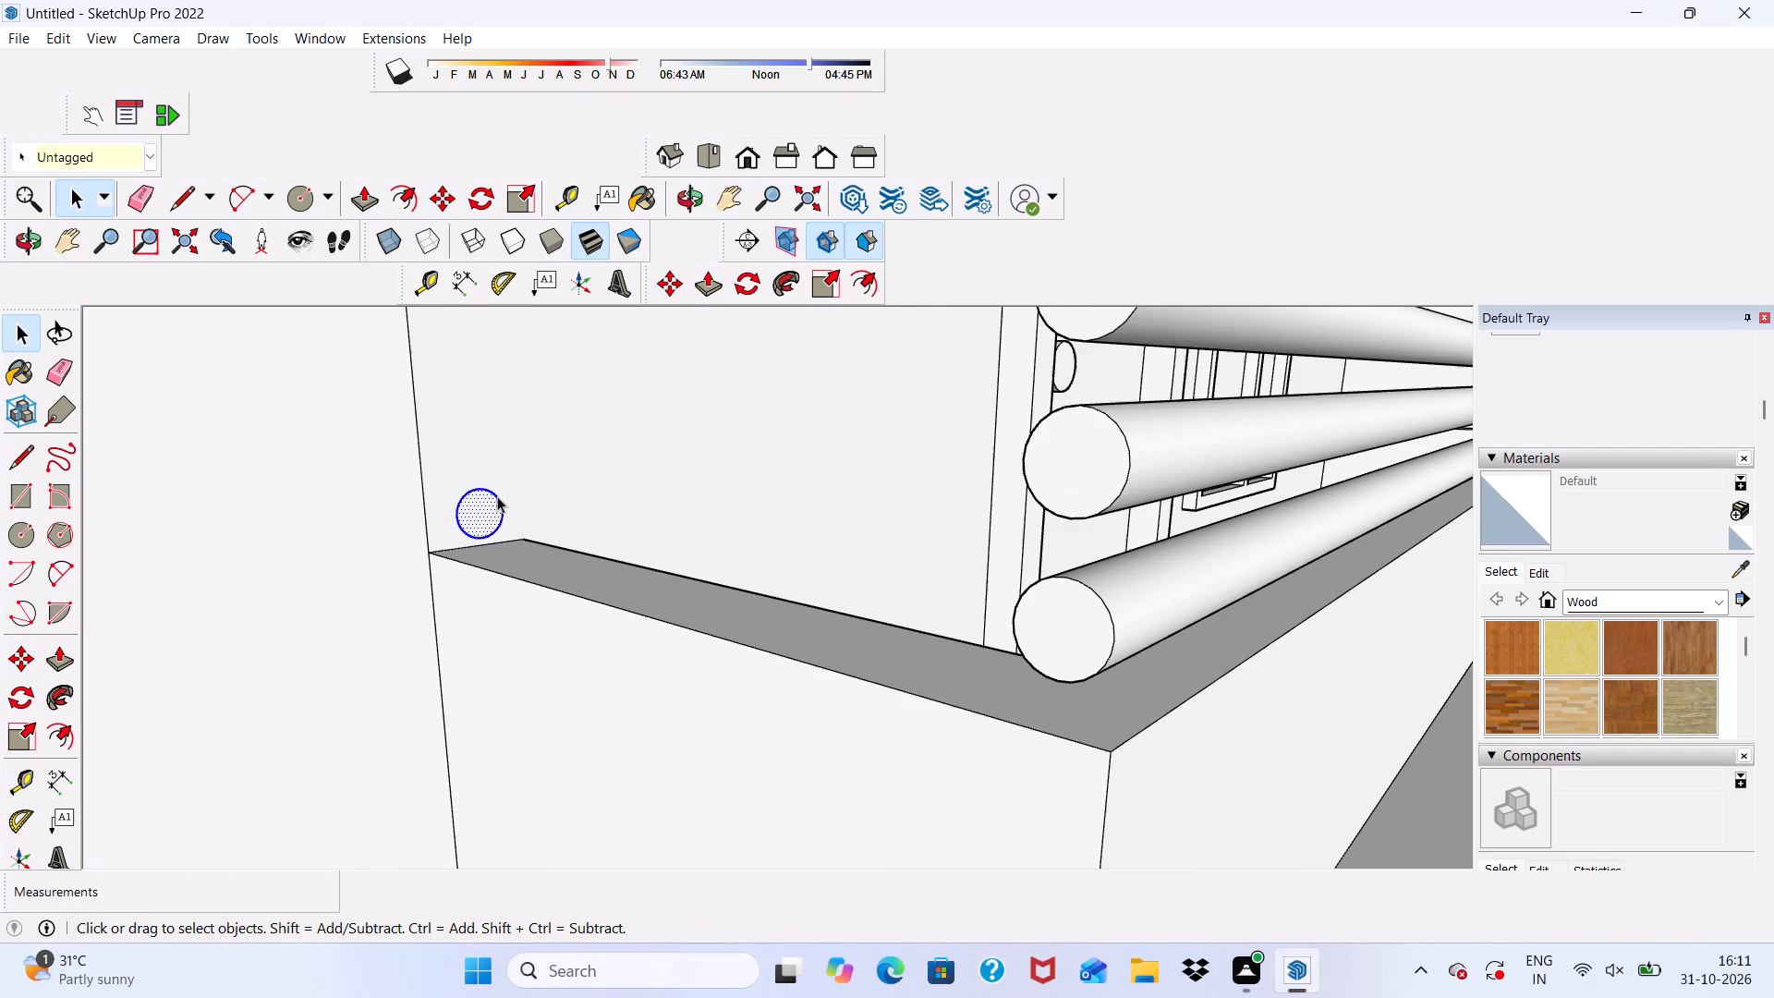
{"action": "left_click", "coordinate": [699, 278]}
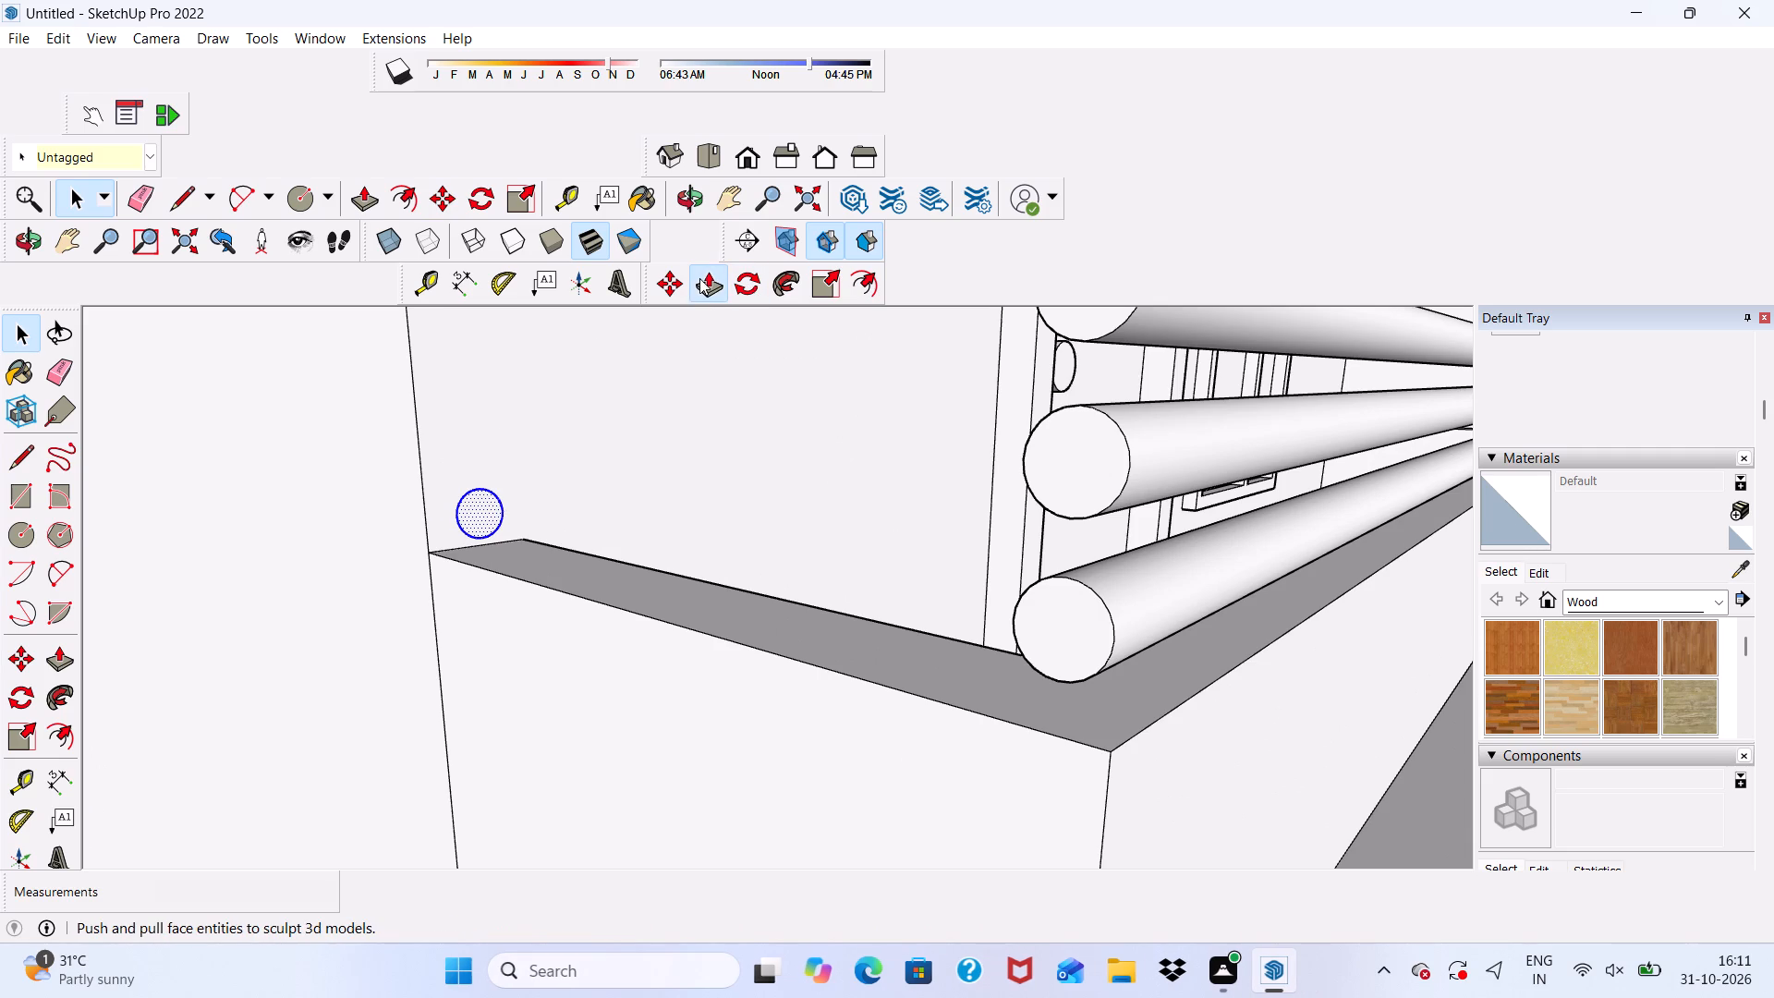
{"action": "left_click", "coordinate": [470, 500]}
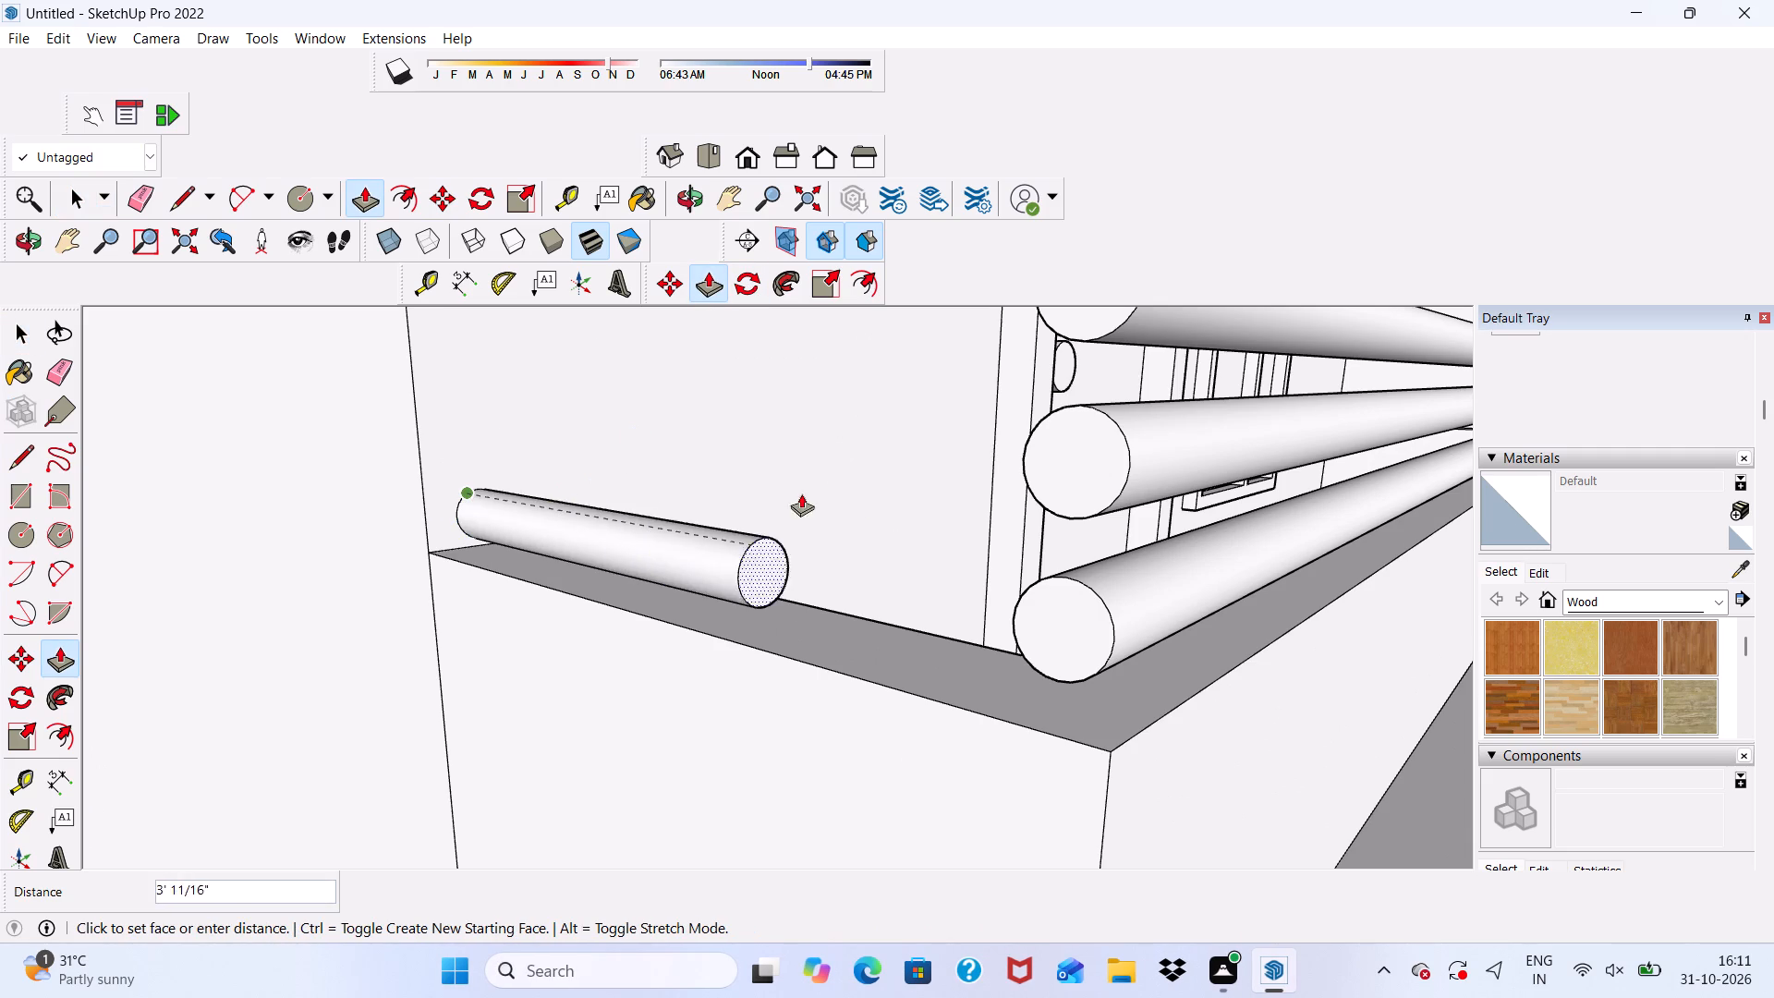
{"action": "left_click", "coordinate": [1100, 586]}
Copy the side-parapet rail upward twice, by about 8 13/16" and 7", to stack three side rails meeting the front rails.
{"action": "scroll", "coordinate": [1060, 560], "scroll_direction": "down", "scroll_amount": 6}
{"action": "middle_click_drag", "start_coordinate": [1053, 579], "coordinate": [1006, 538]}
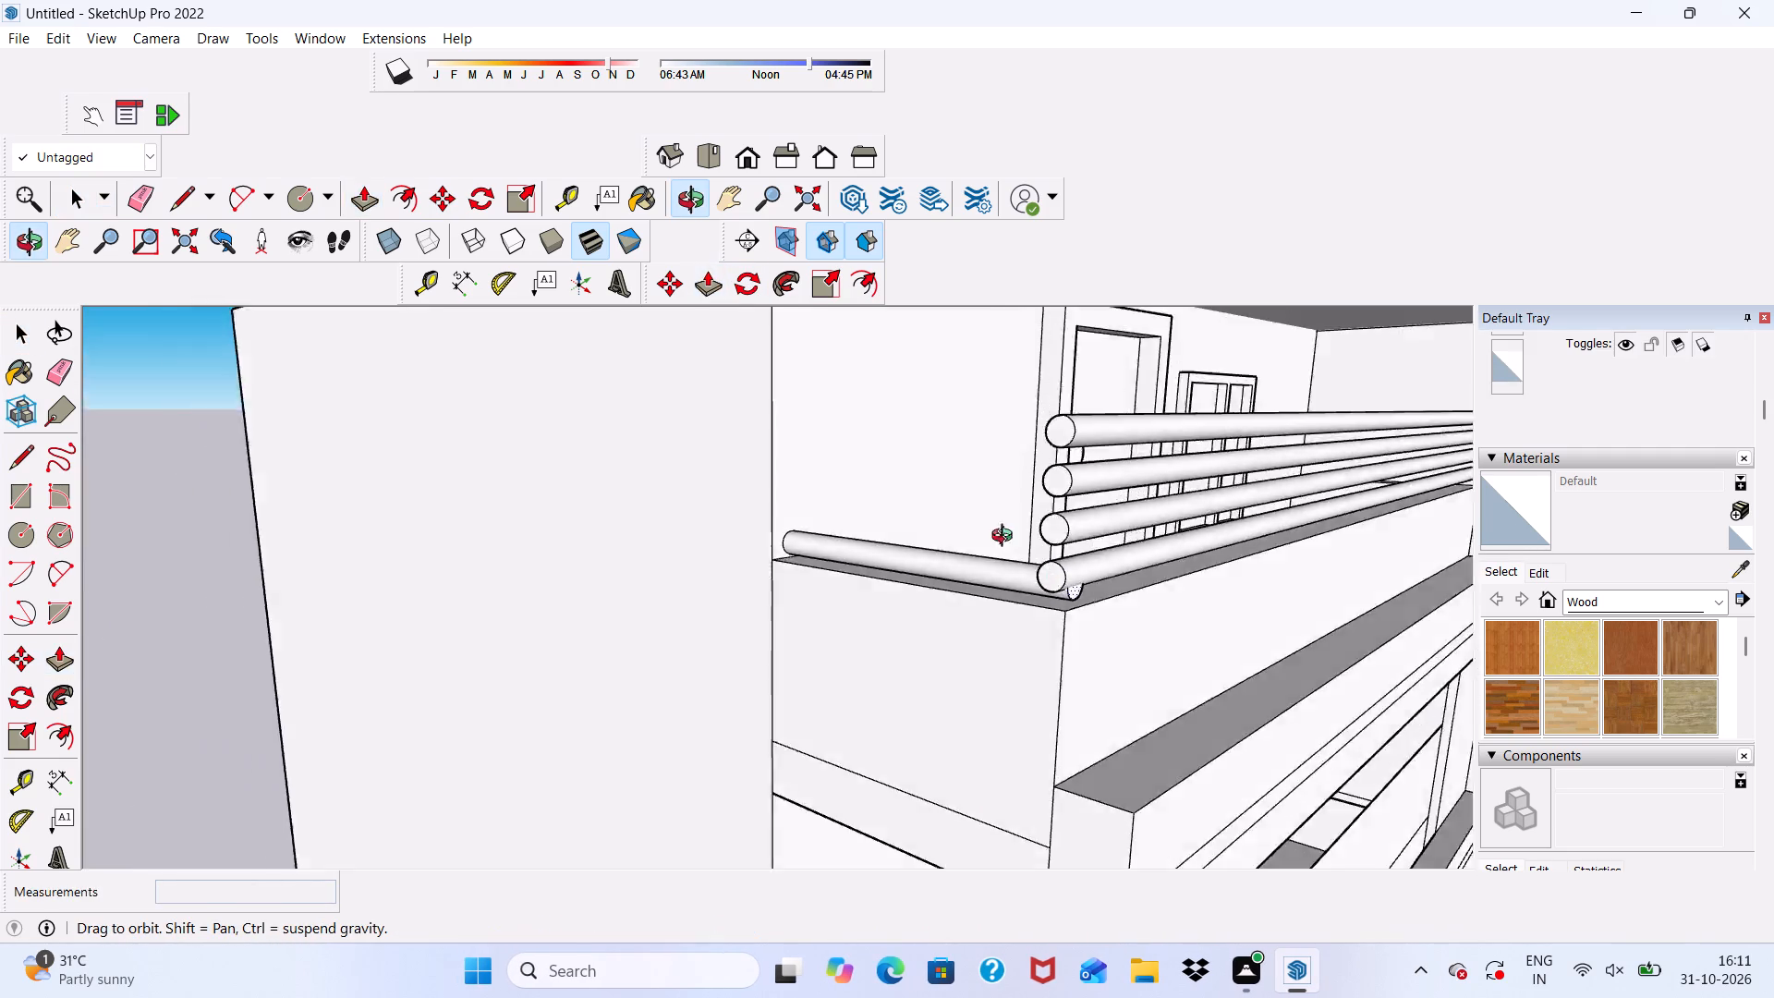
{"action": "middle_click_drag", "start_coordinate": [1006, 538], "coordinate": [1117, 550]}
{"action": "key", "text": "space"}
{"action": "scroll", "coordinate": [982, 623], "scroll_direction": "up", "scroll_amount": 6}
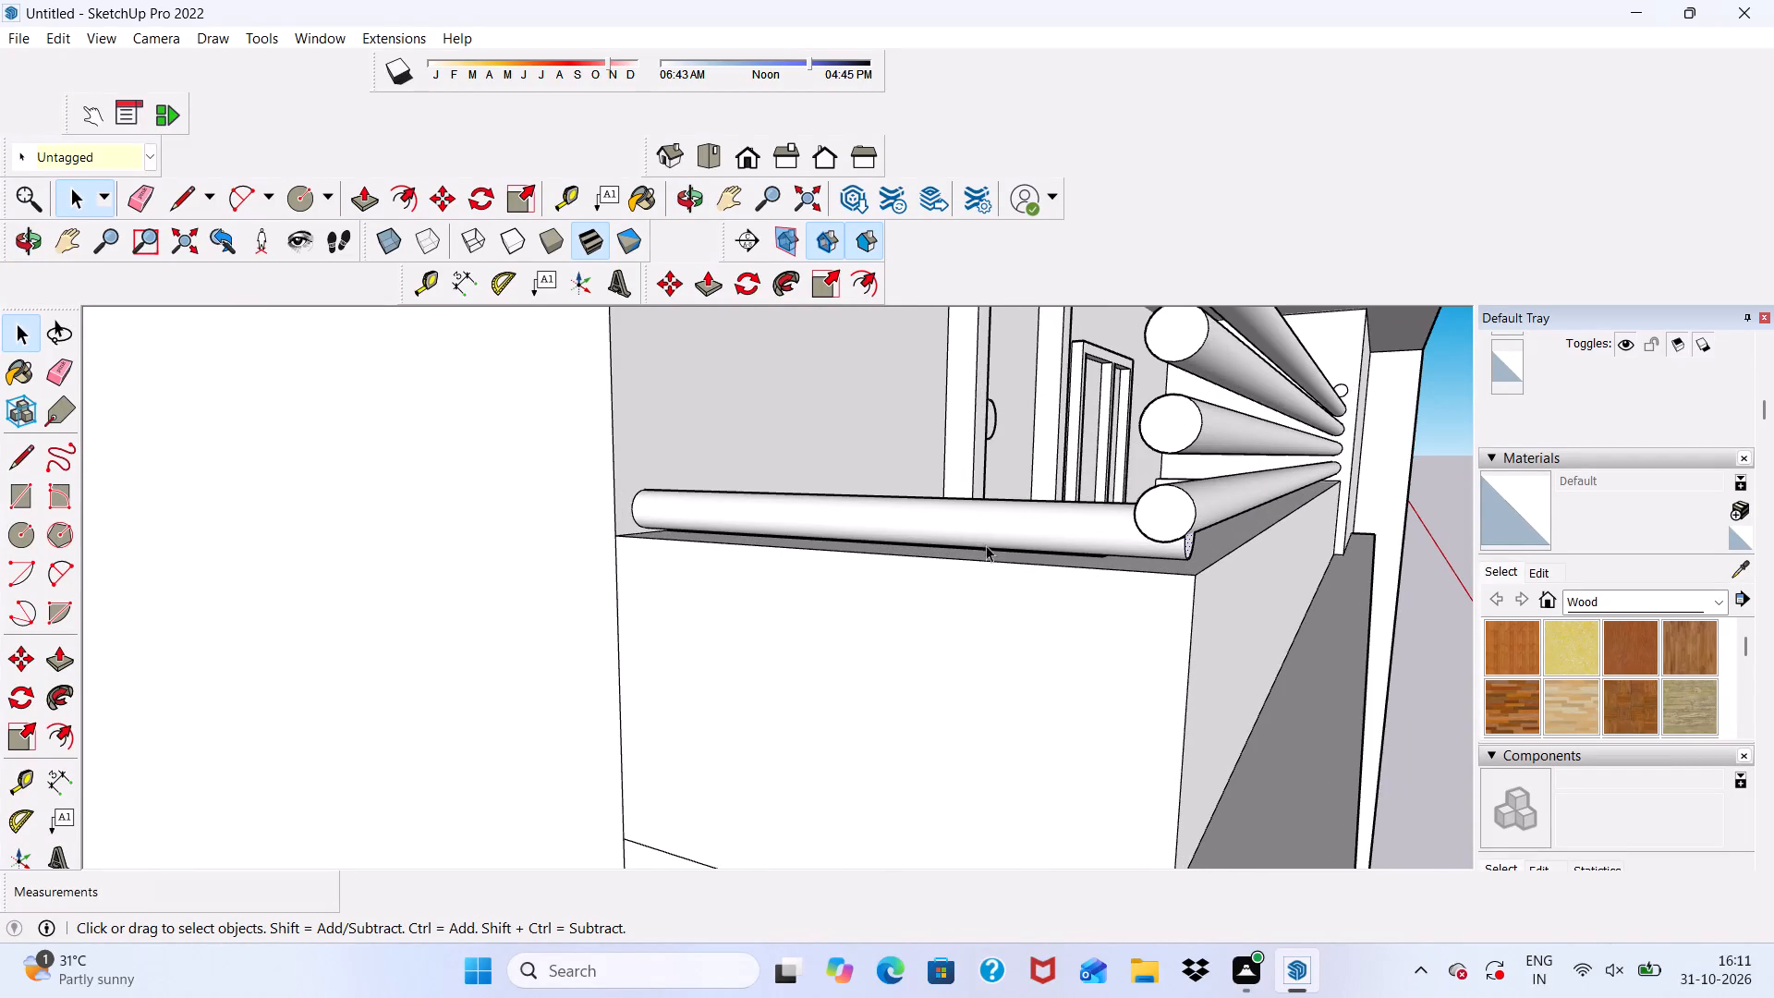
{"action": "double_click", "coordinate": [986, 527]}
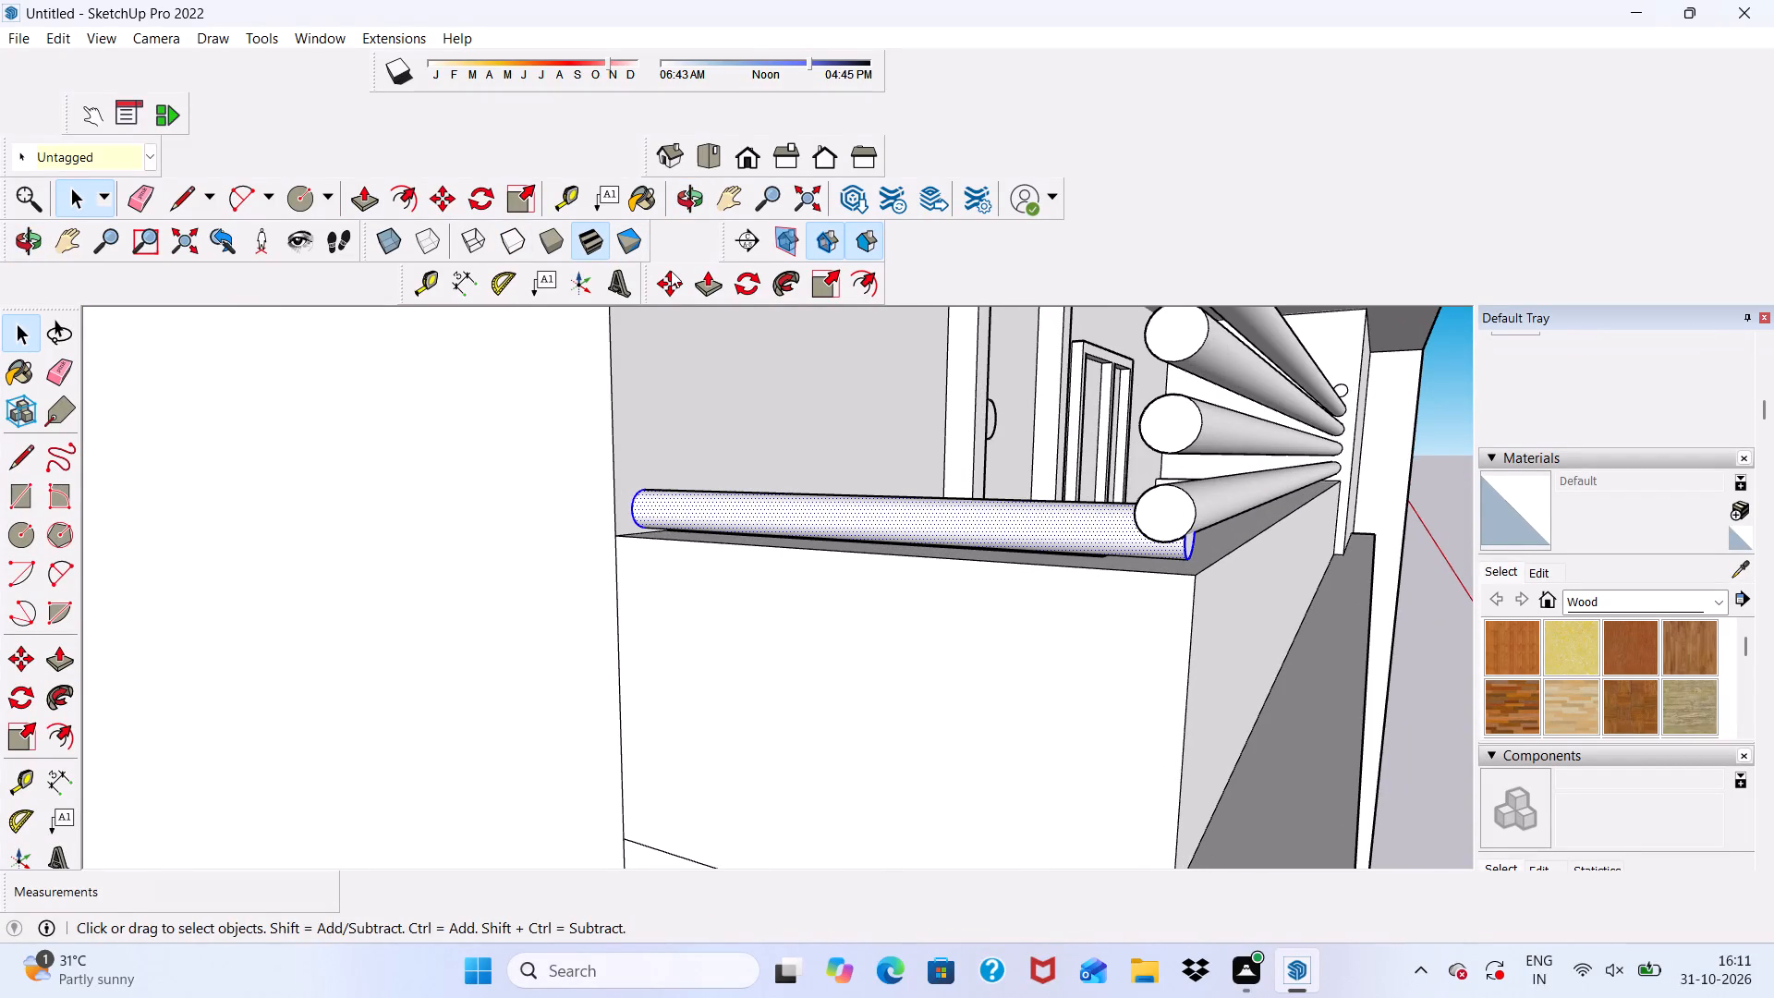
{"action": "left_click", "coordinate": [671, 271]}
{"action": "left_click", "coordinate": [637, 513]}
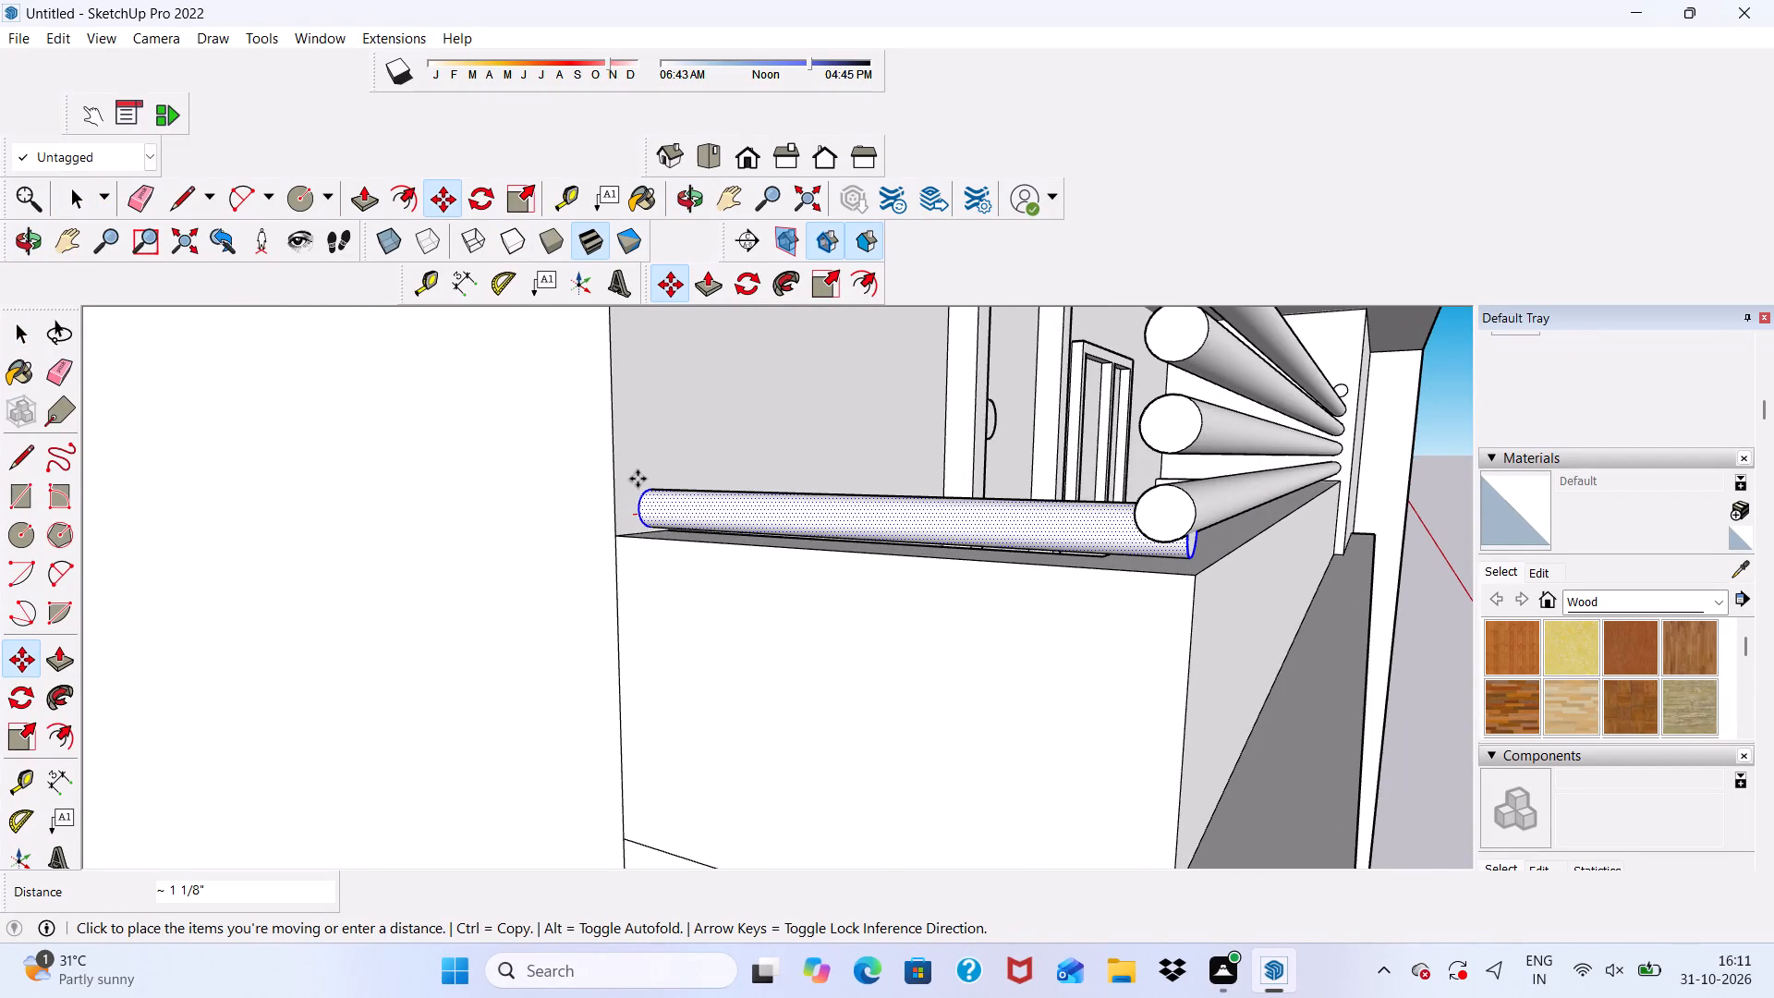
{"action": "left_click", "coordinate": [609, 441]}
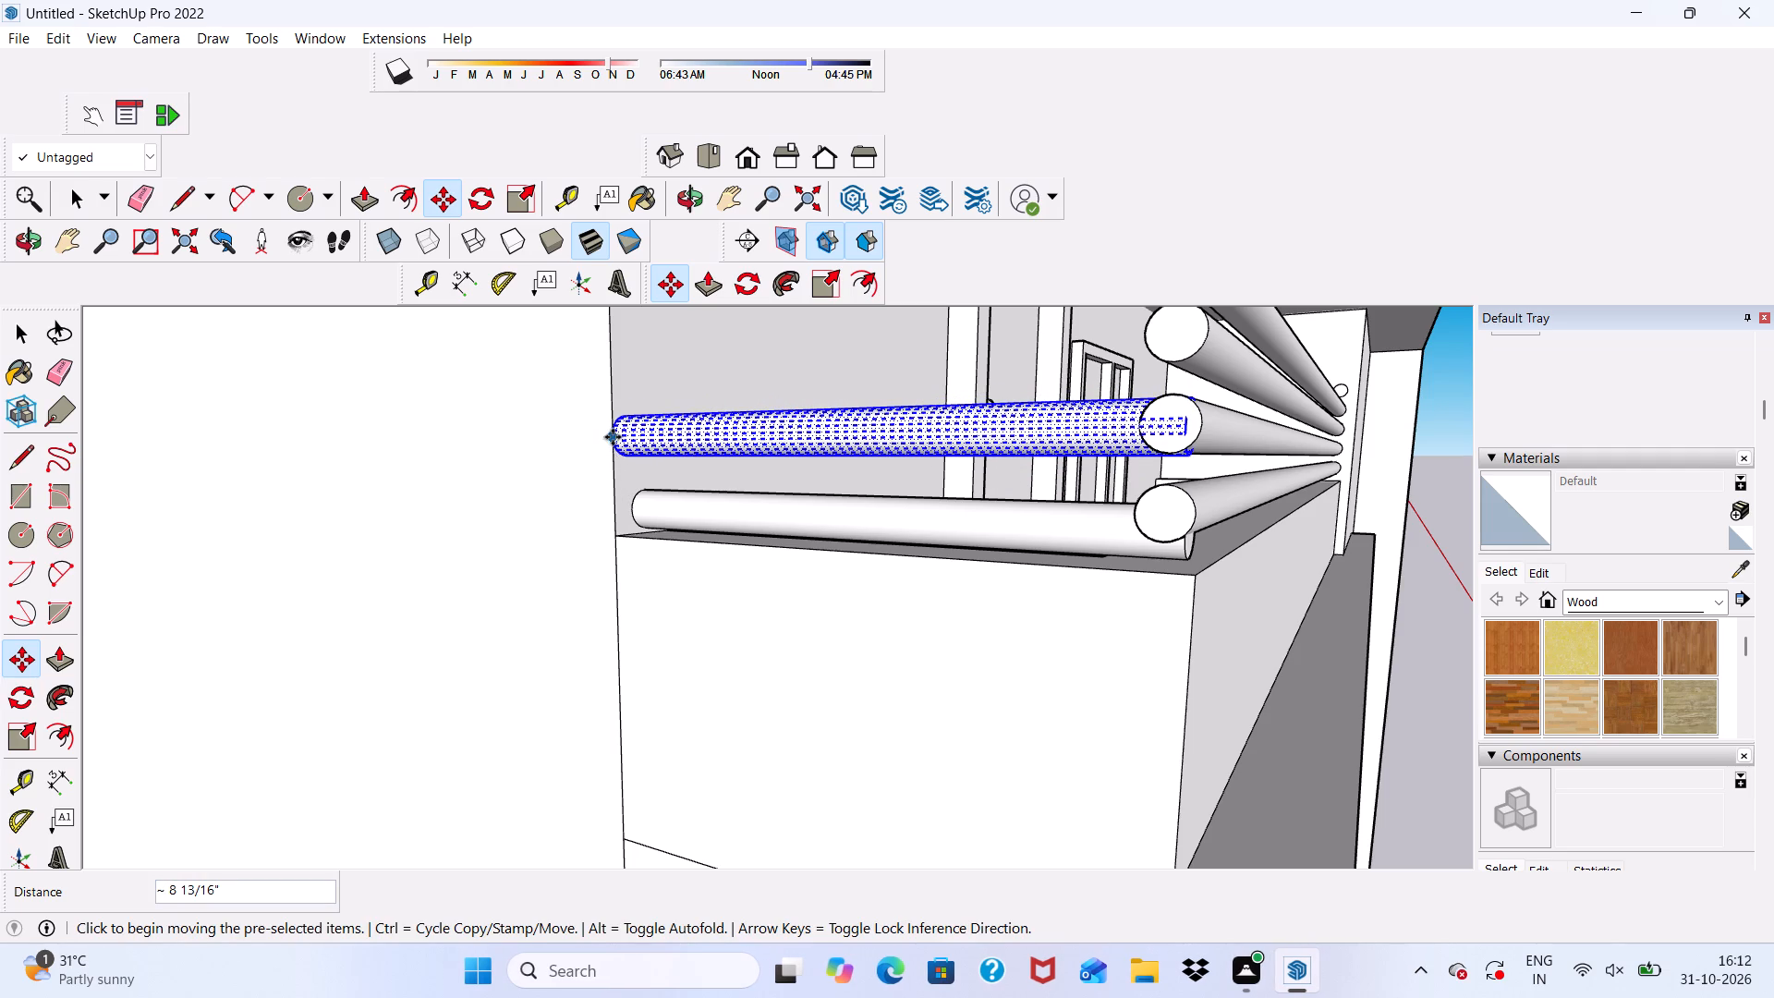
{"action": "left_click", "coordinate": [613, 437]}
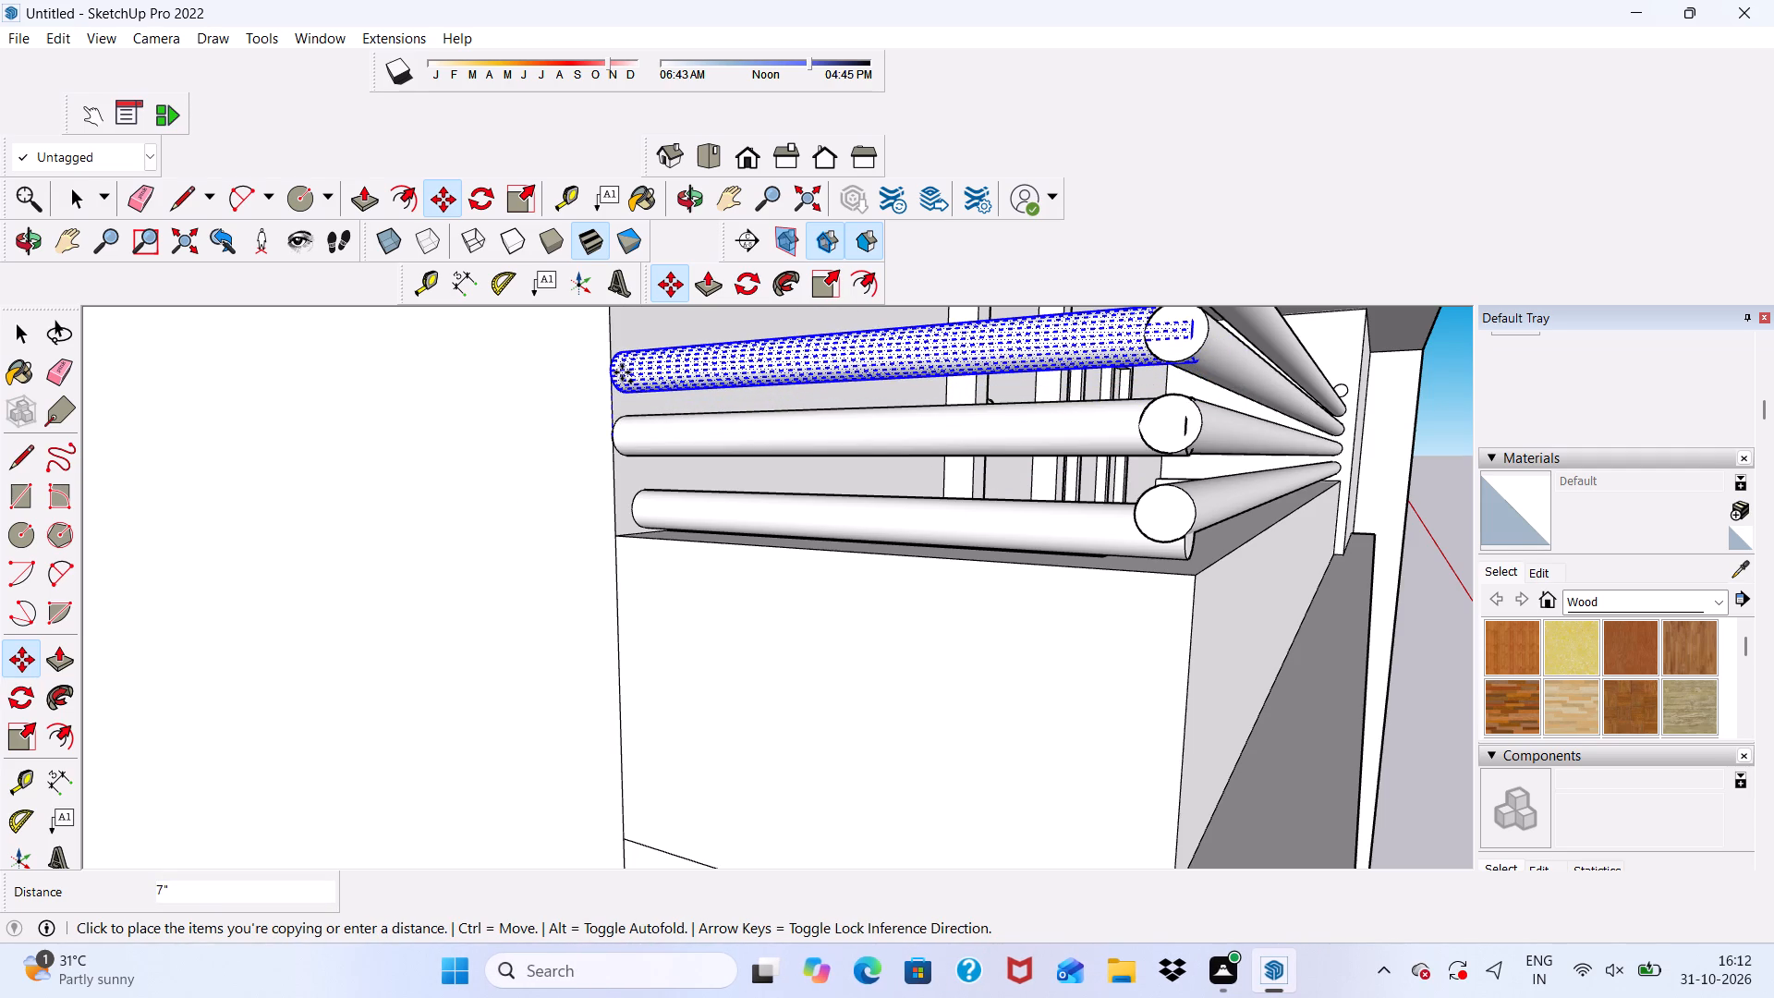
{"action": "left_click", "coordinate": [622, 372]}
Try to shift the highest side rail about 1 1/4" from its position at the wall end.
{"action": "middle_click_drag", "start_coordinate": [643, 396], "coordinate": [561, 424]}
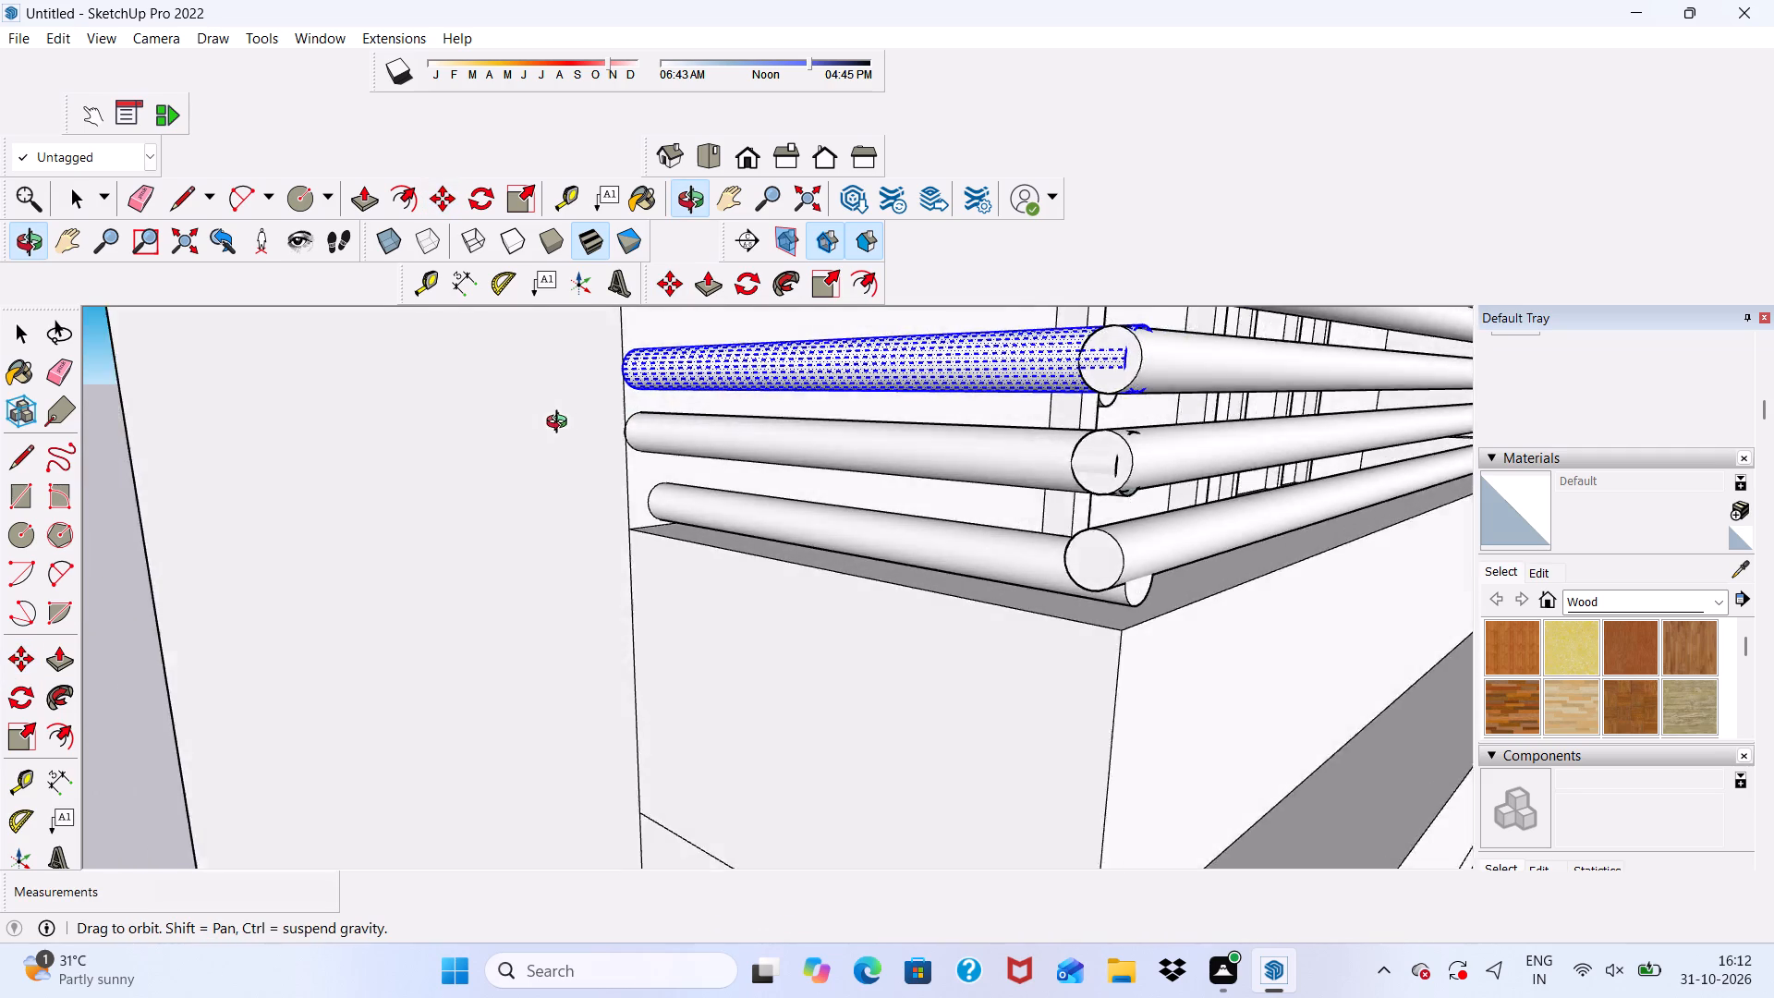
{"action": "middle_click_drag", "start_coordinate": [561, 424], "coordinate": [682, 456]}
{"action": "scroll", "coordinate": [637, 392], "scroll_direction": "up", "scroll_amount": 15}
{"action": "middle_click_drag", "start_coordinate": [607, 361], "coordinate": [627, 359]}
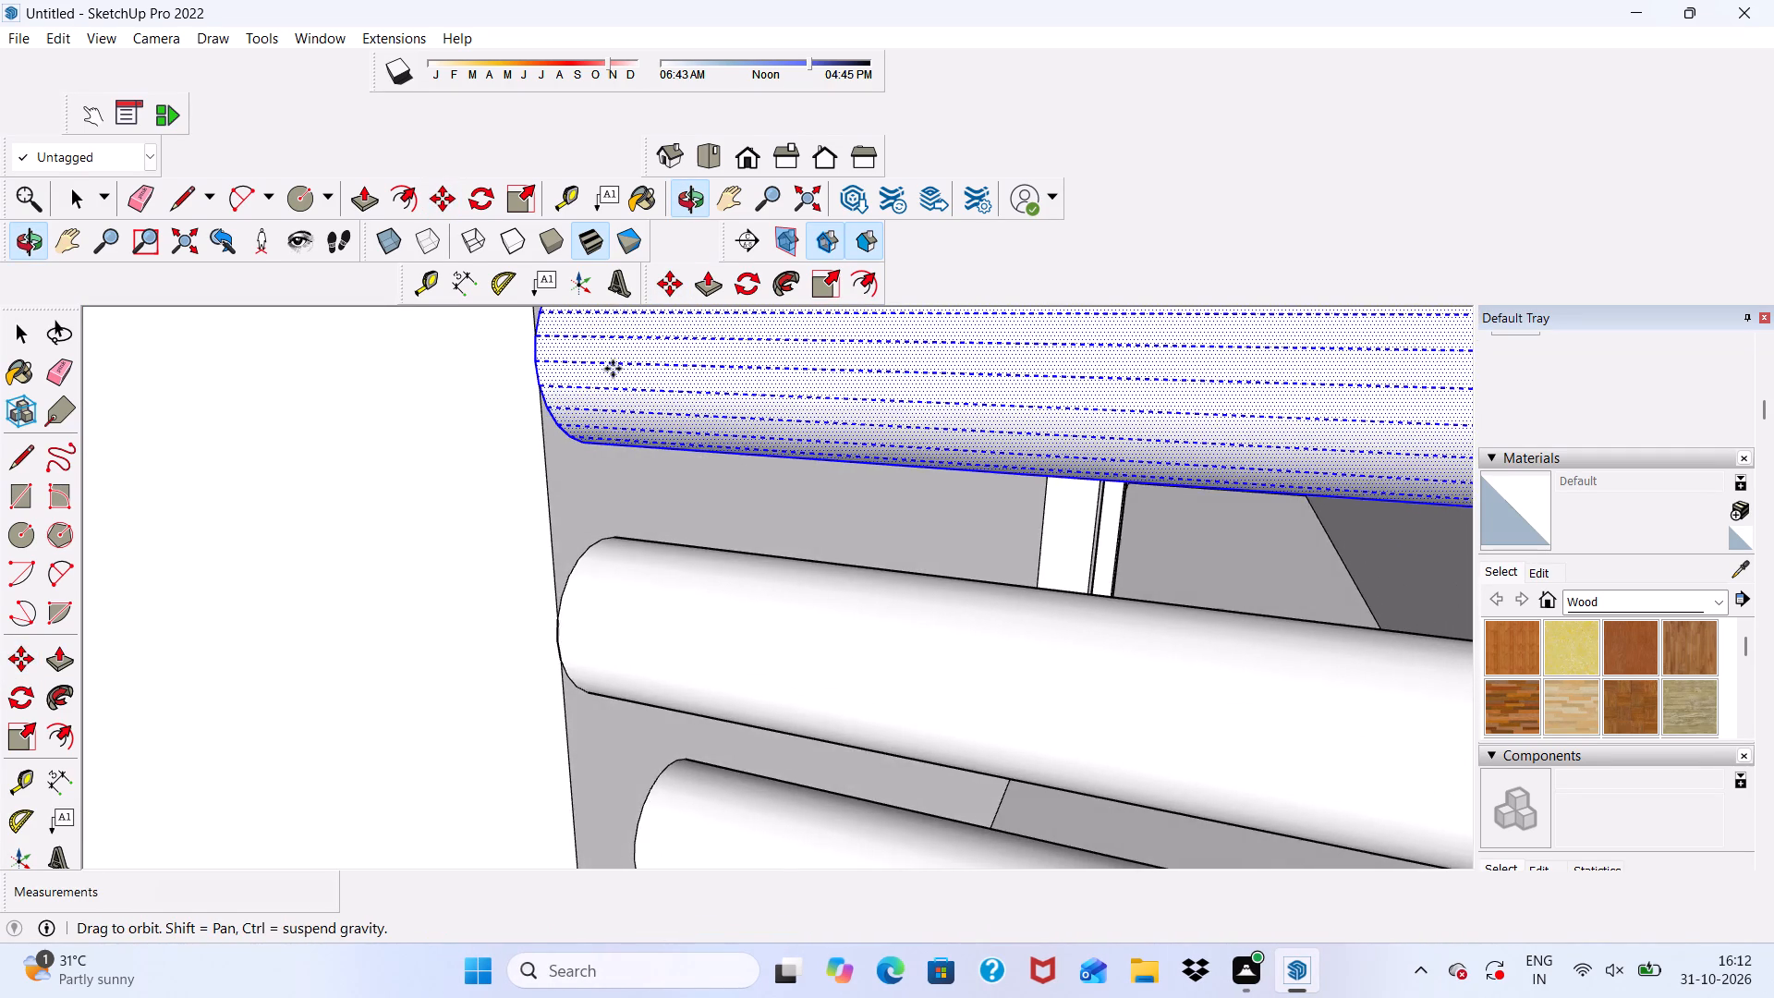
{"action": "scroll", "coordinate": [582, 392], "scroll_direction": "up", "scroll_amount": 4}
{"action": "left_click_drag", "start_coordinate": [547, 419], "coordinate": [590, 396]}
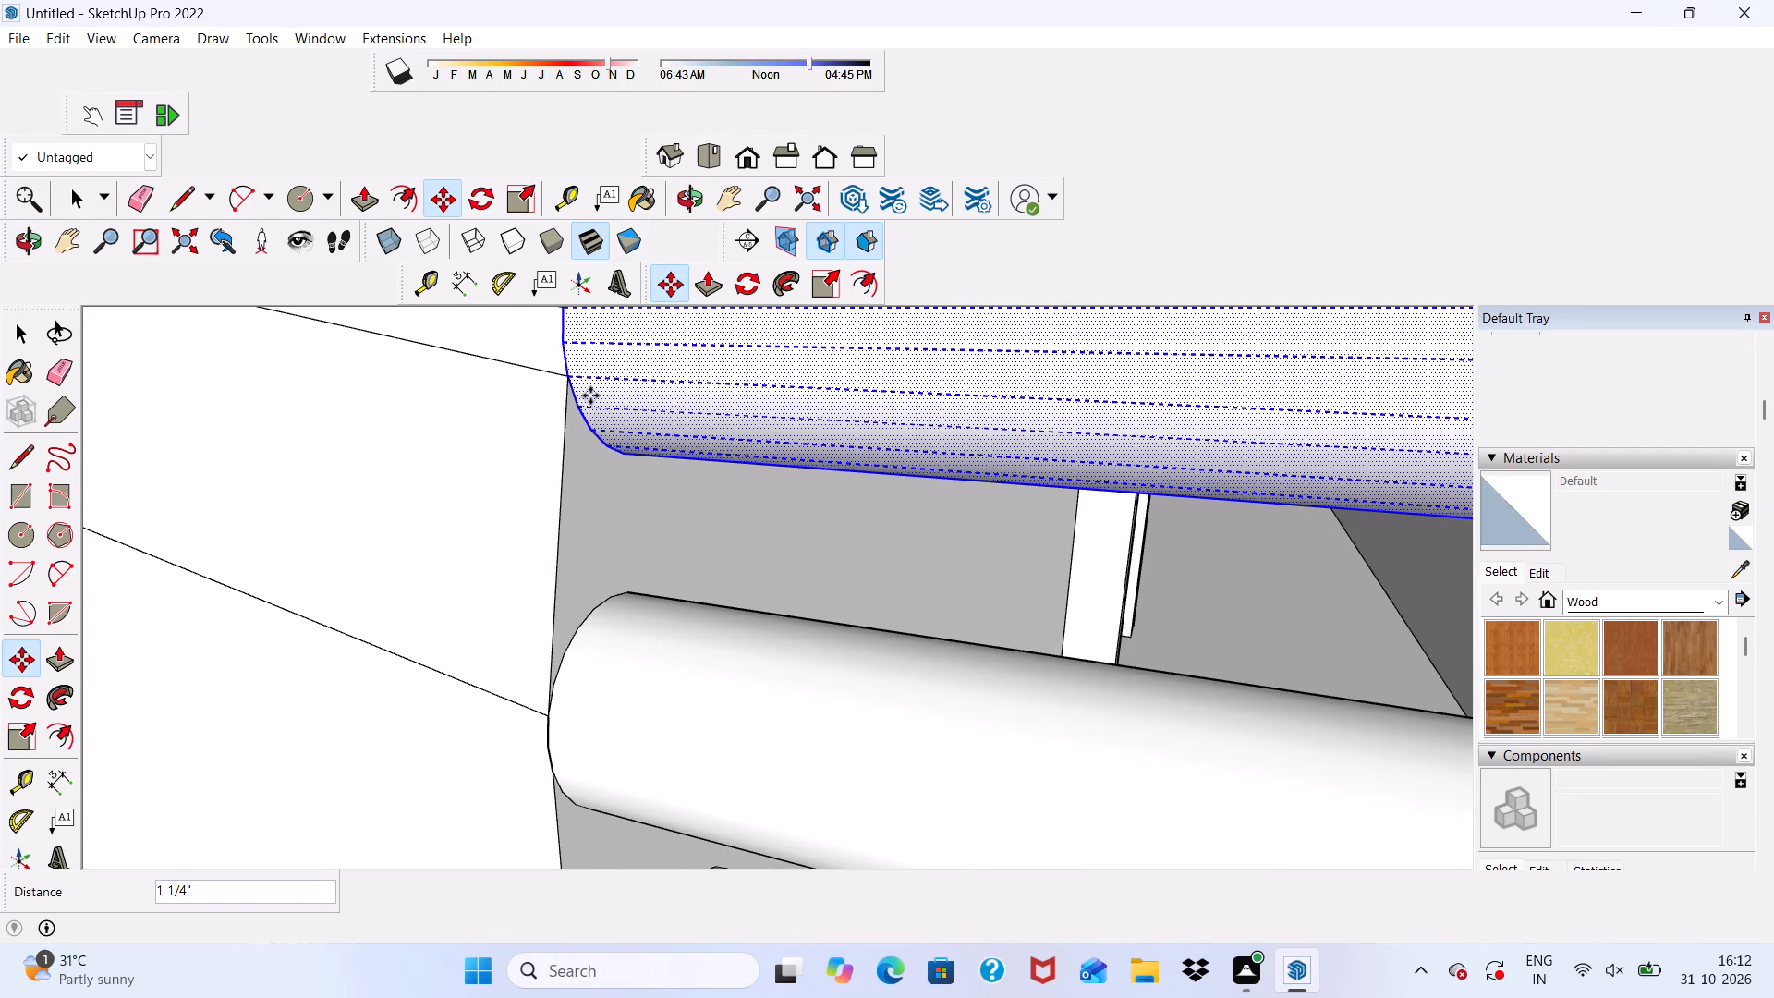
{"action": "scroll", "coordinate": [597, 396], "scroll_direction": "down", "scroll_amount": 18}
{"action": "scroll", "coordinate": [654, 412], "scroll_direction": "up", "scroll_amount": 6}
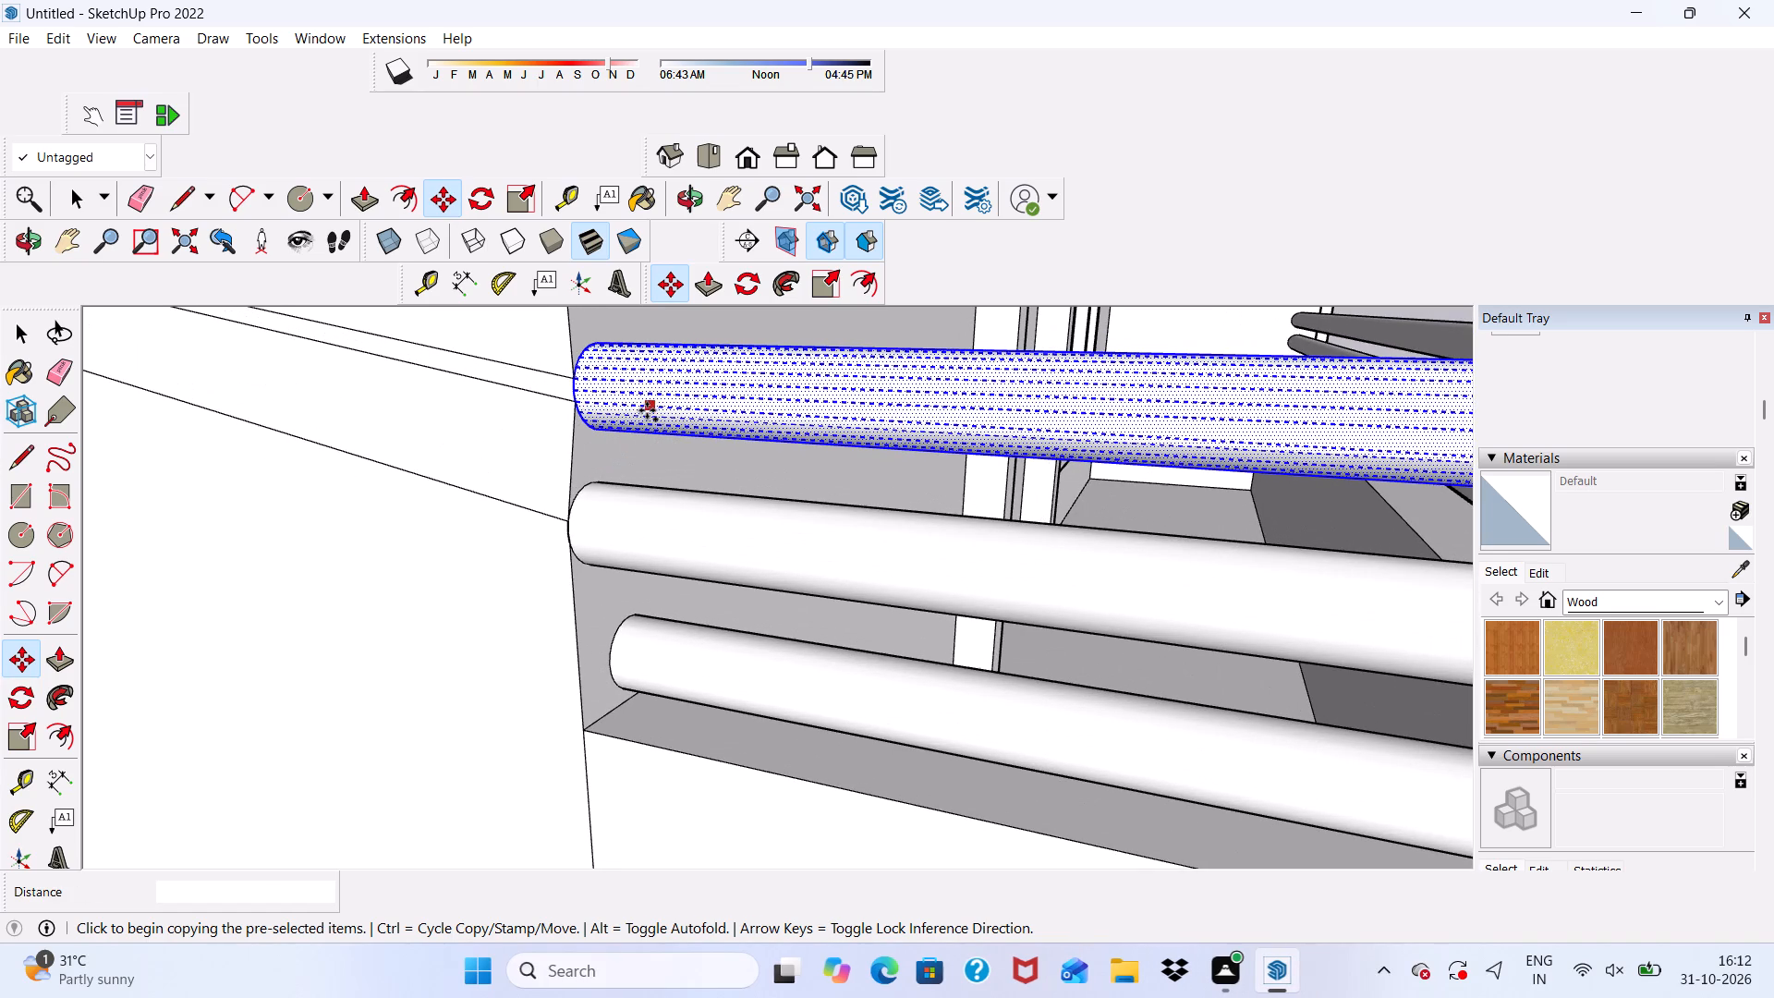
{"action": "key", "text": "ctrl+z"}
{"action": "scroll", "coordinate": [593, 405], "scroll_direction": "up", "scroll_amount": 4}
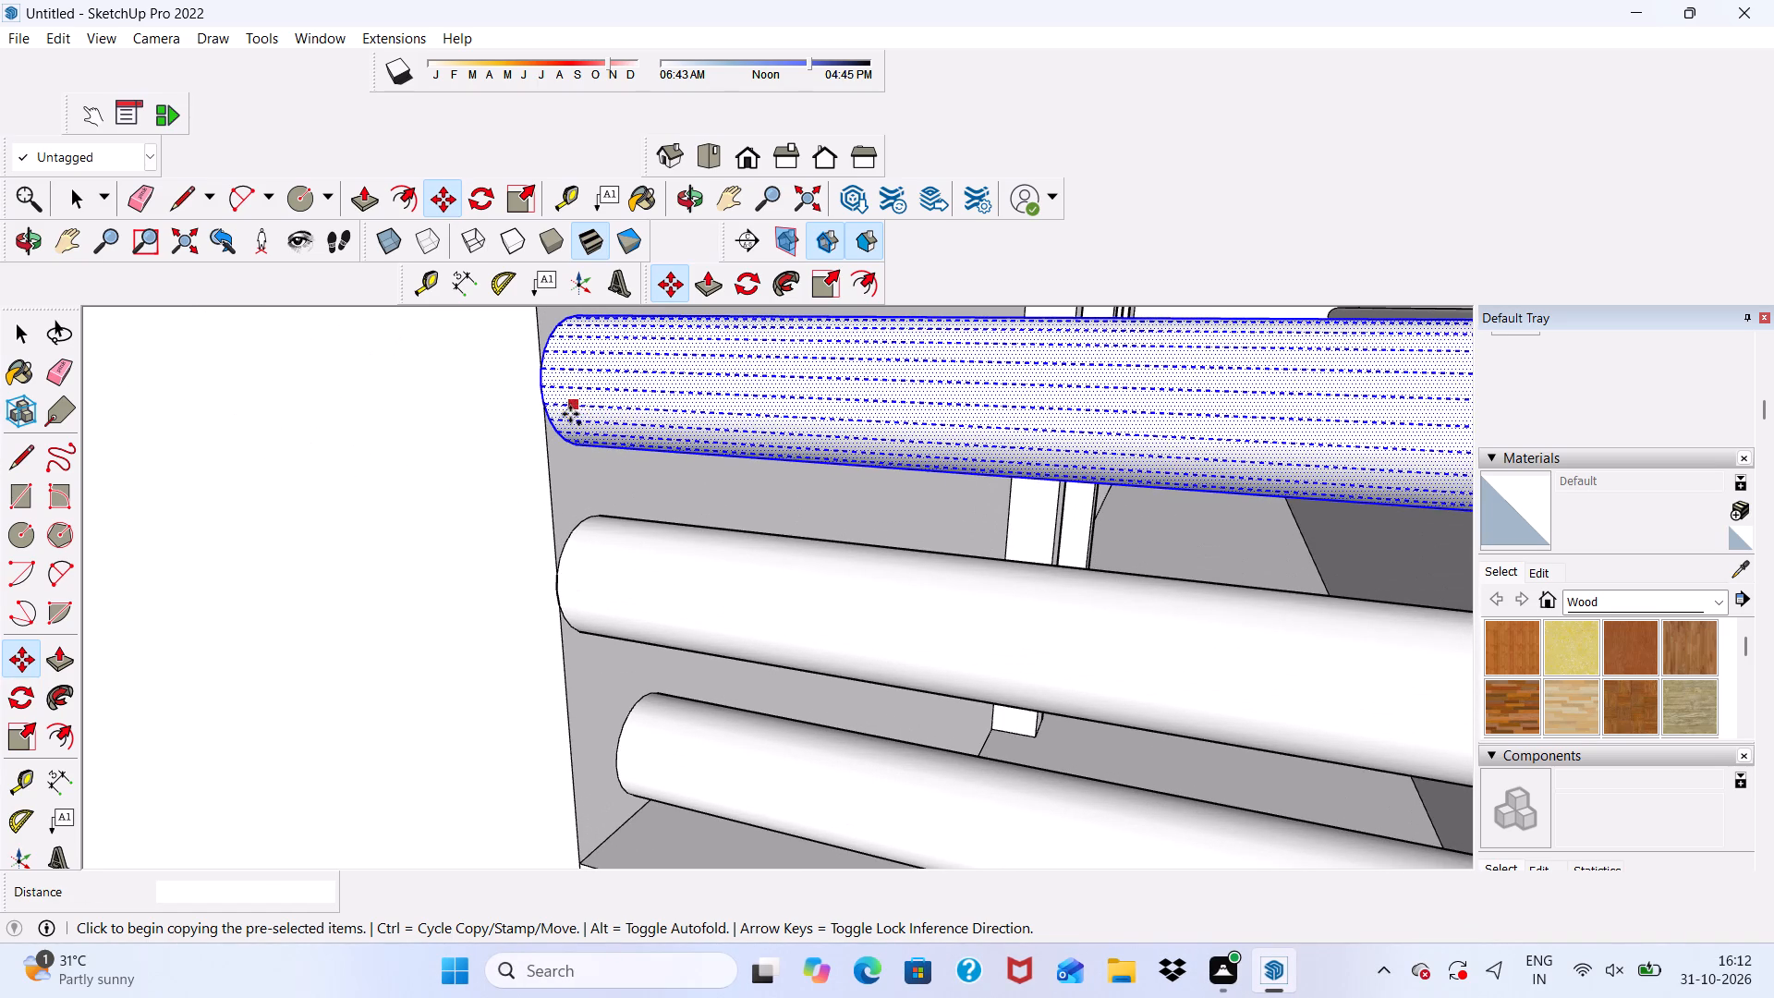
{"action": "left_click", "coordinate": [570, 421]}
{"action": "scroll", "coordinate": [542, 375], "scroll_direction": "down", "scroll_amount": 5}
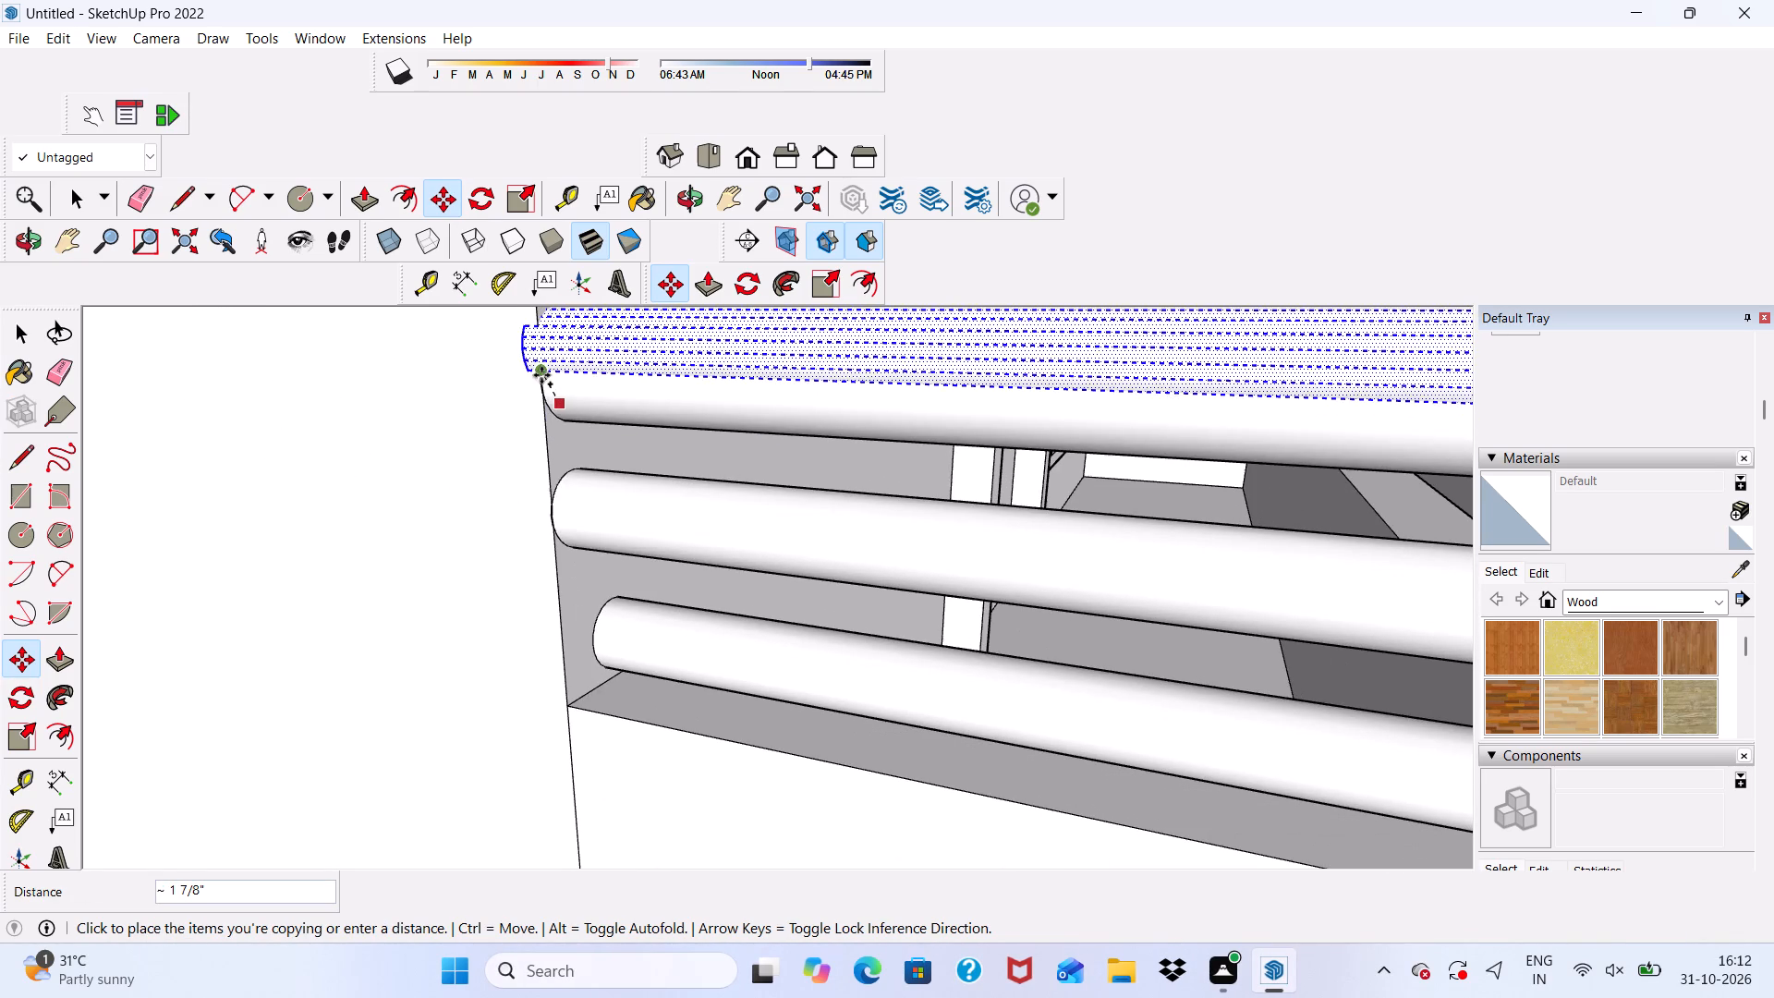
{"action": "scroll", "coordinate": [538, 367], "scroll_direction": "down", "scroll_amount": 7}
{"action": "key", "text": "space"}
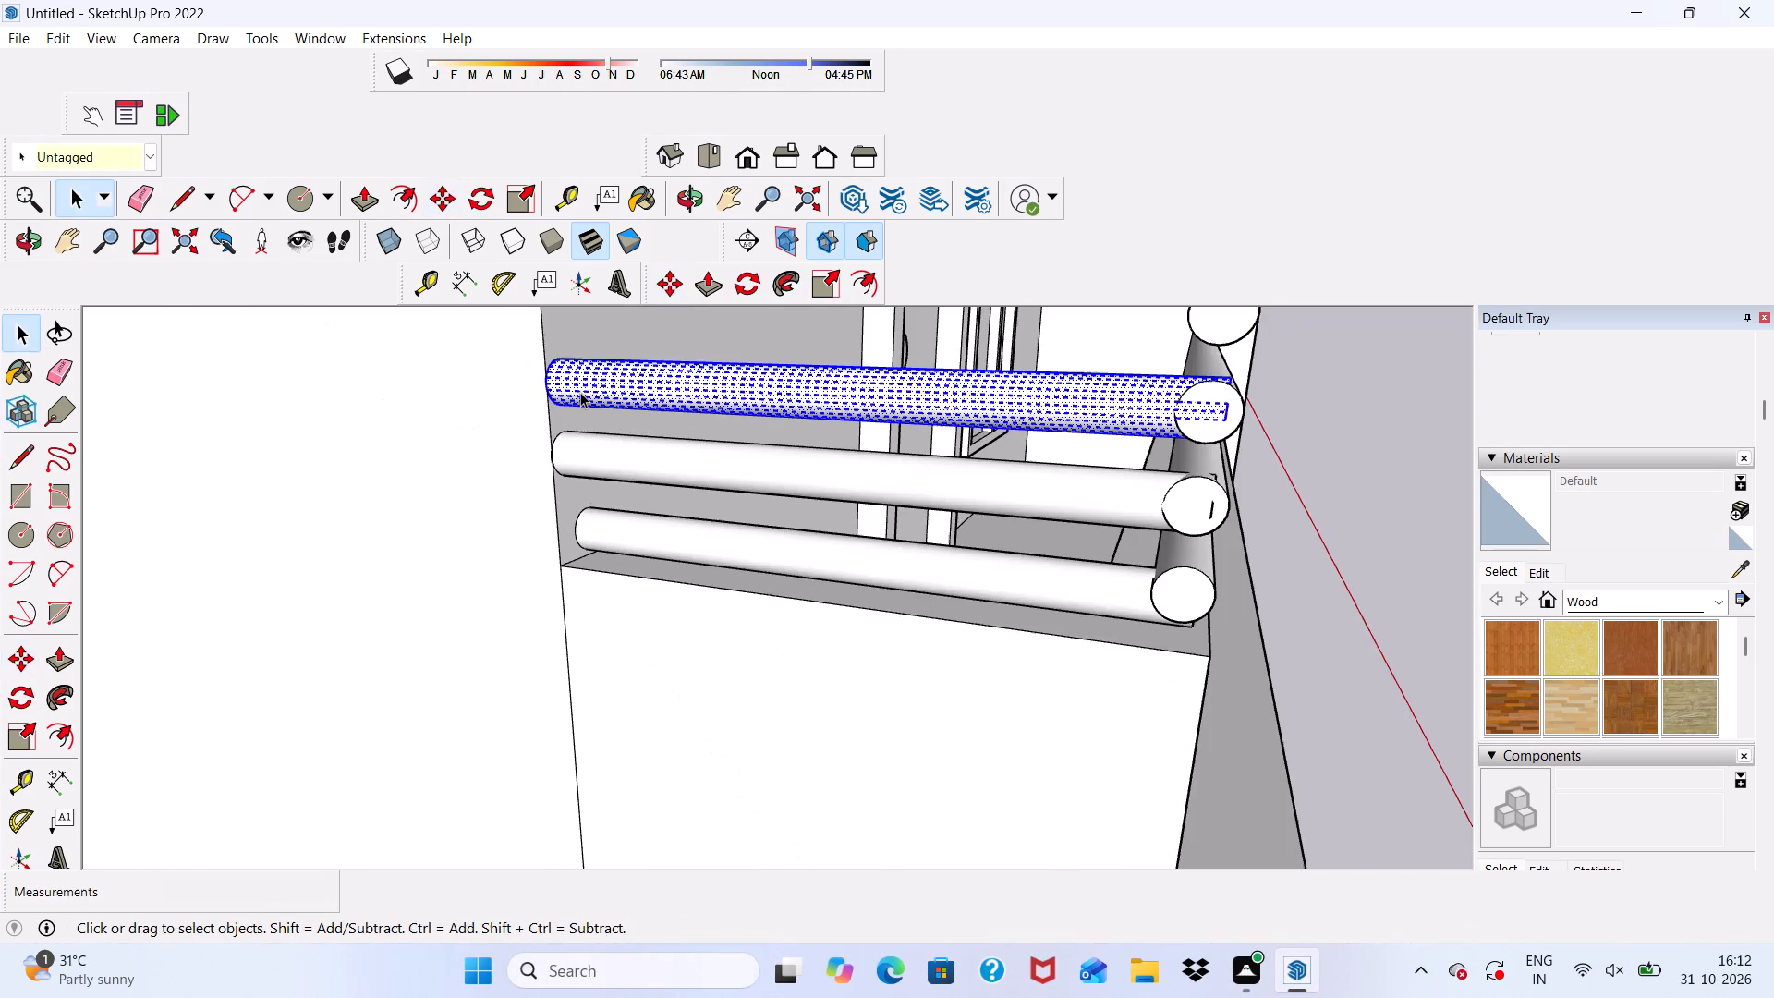
Copy the highest side-parapet rail upward by about 6 13/16" to add a fourth side rail.
{"action": "scroll", "coordinate": [579, 392], "scroll_direction": "up", "scroll_amount": 4}
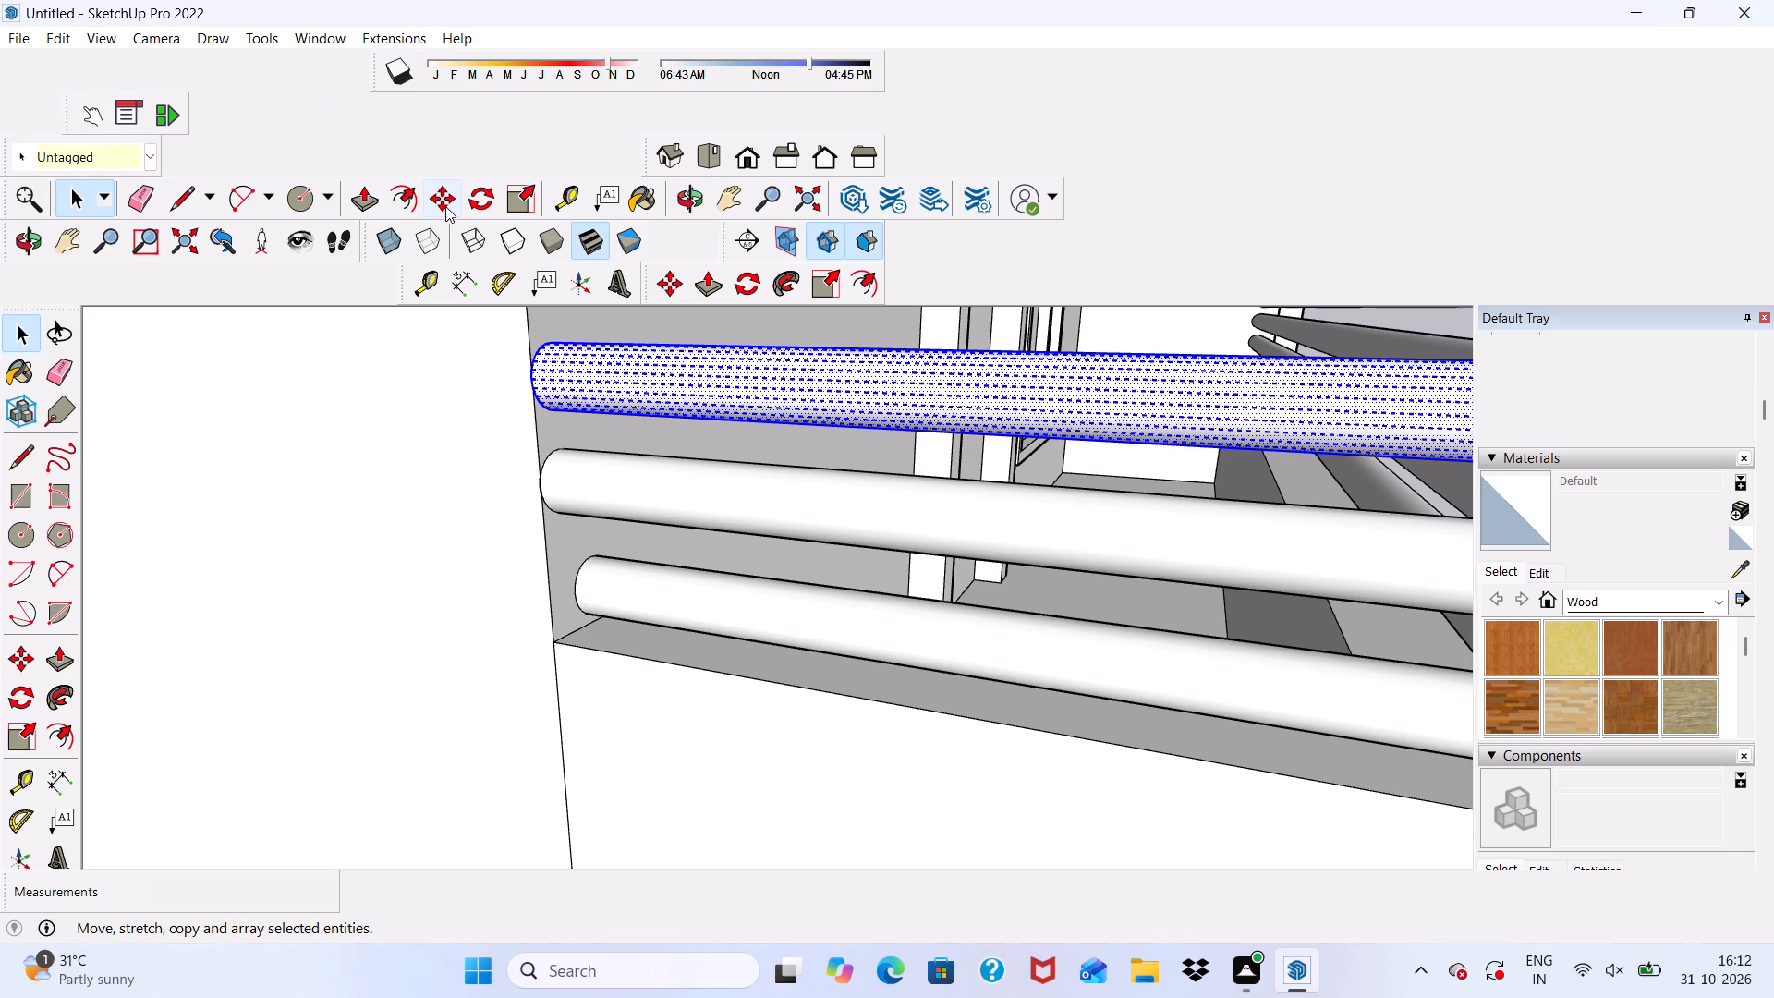
{"action": "left_click", "coordinate": [445, 206]}
{"action": "left_click", "coordinate": [558, 416]}
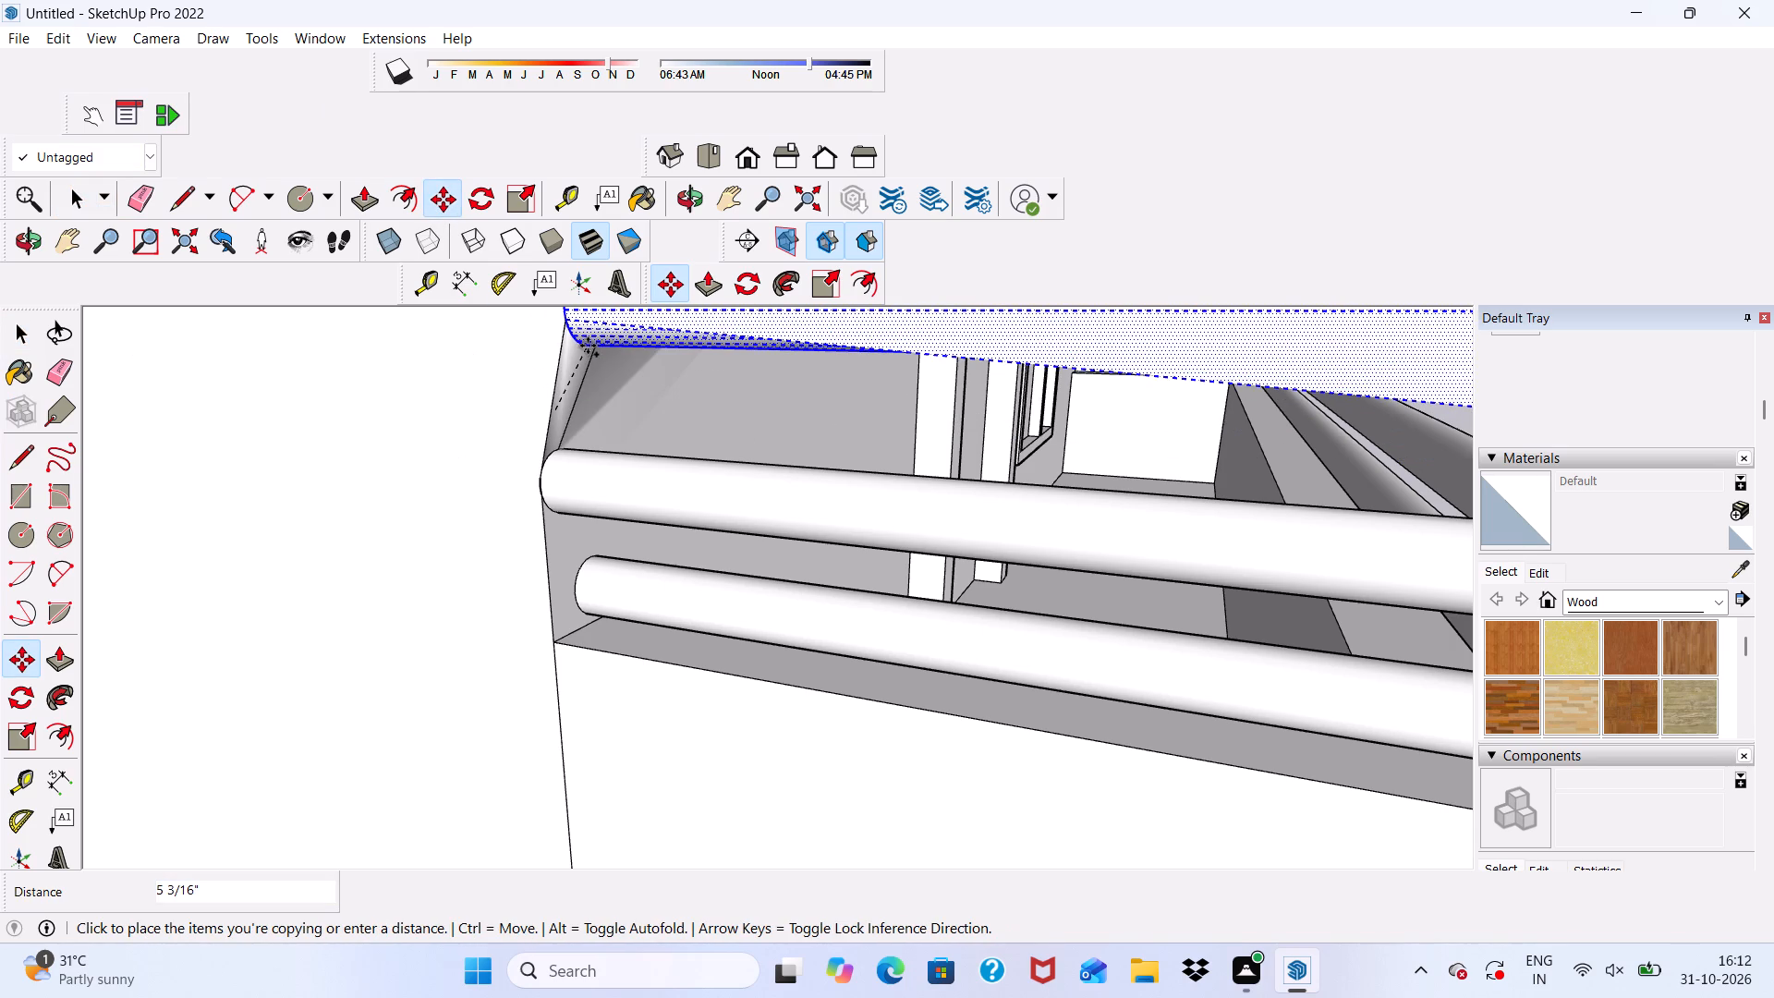
{"action": "scroll", "coordinate": [522, 343], "scroll_direction": "down", "scroll_amount": 10}
{"action": "scroll", "coordinate": [527, 339], "scroll_direction": "up", "scroll_amount": 5}
{"action": "scroll", "coordinate": [527, 338], "scroll_direction": "down", "scroll_amount": 2}
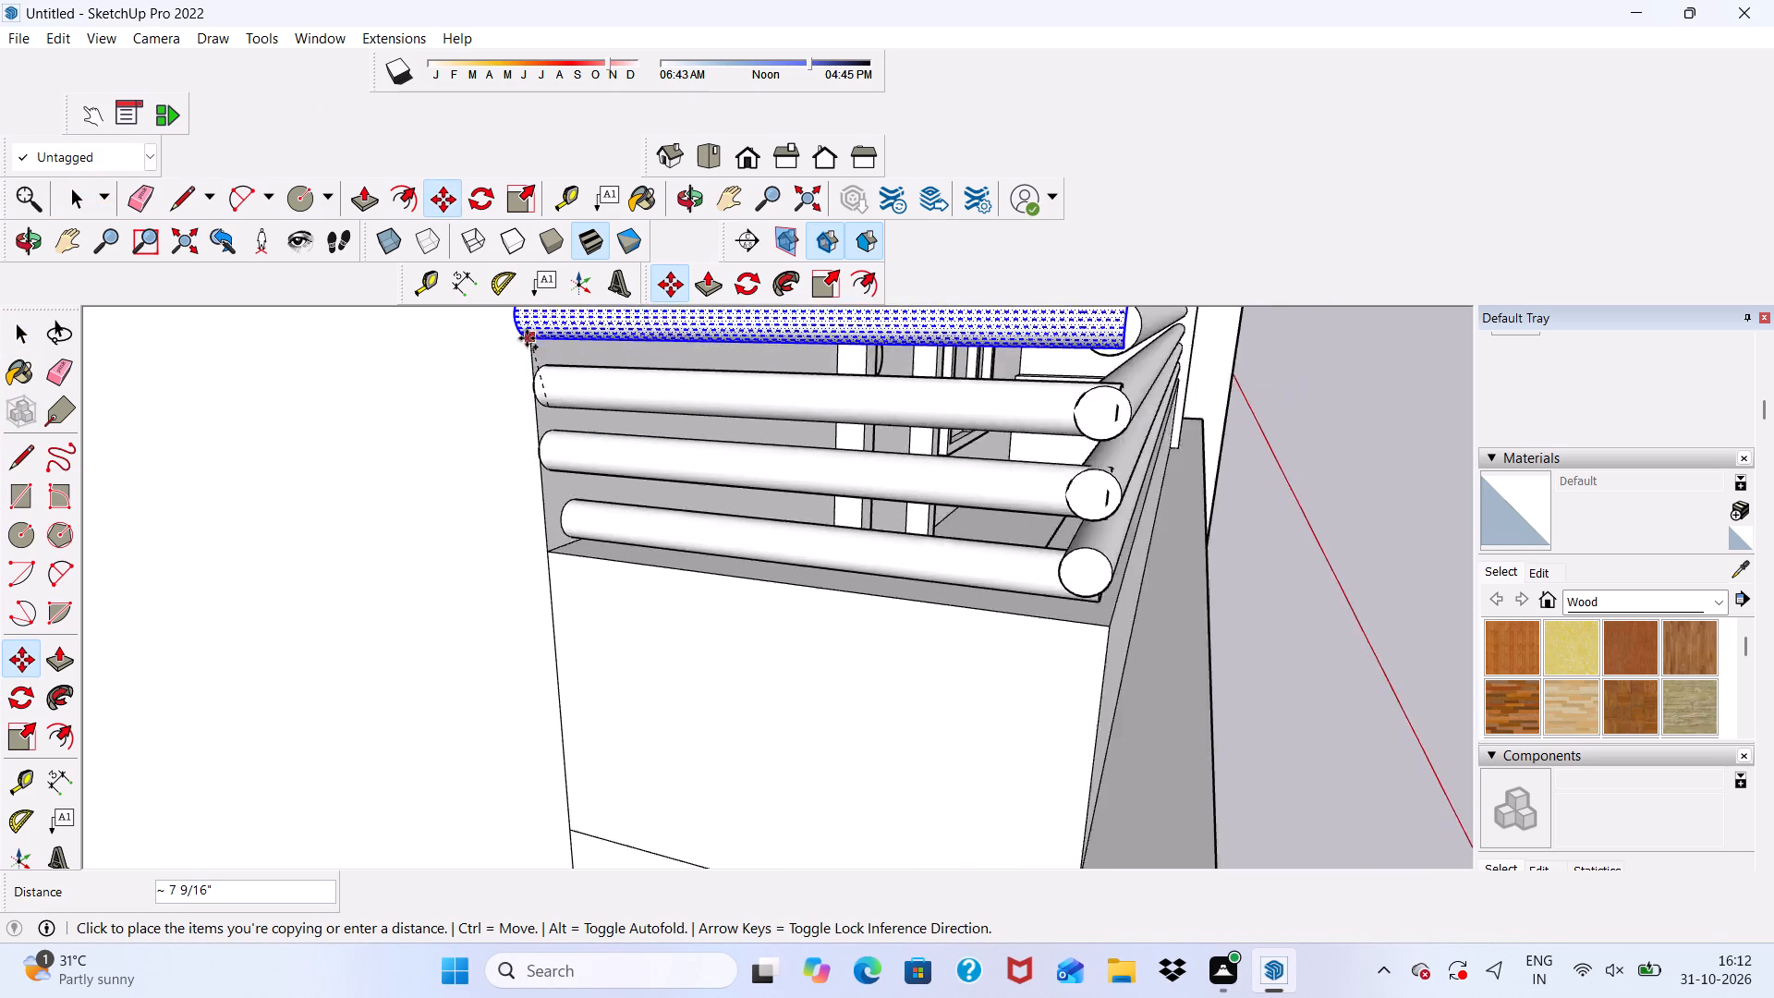
{"action": "scroll", "coordinate": [527, 338], "scroll_direction": "down", "scroll_amount": 8}
{"action": "scroll", "coordinate": [549, 363], "scroll_direction": "up", "scroll_amount": 4}
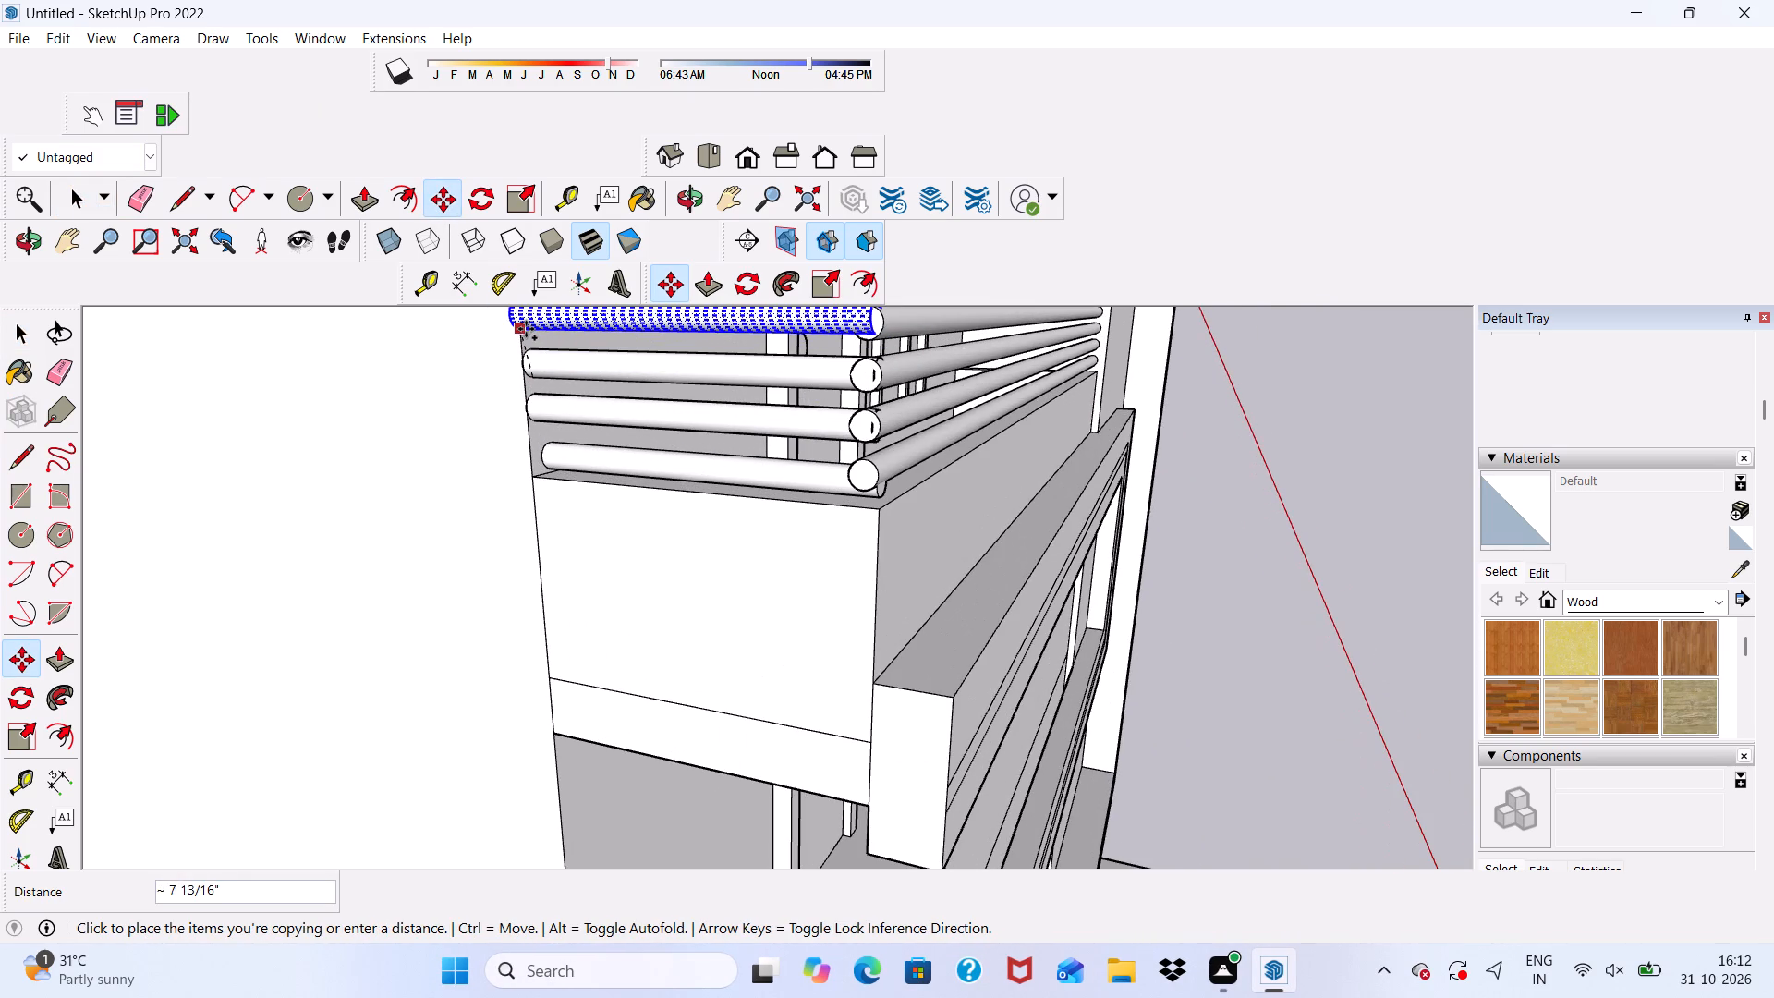
{"action": "left_click", "coordinate": [538, 334]}
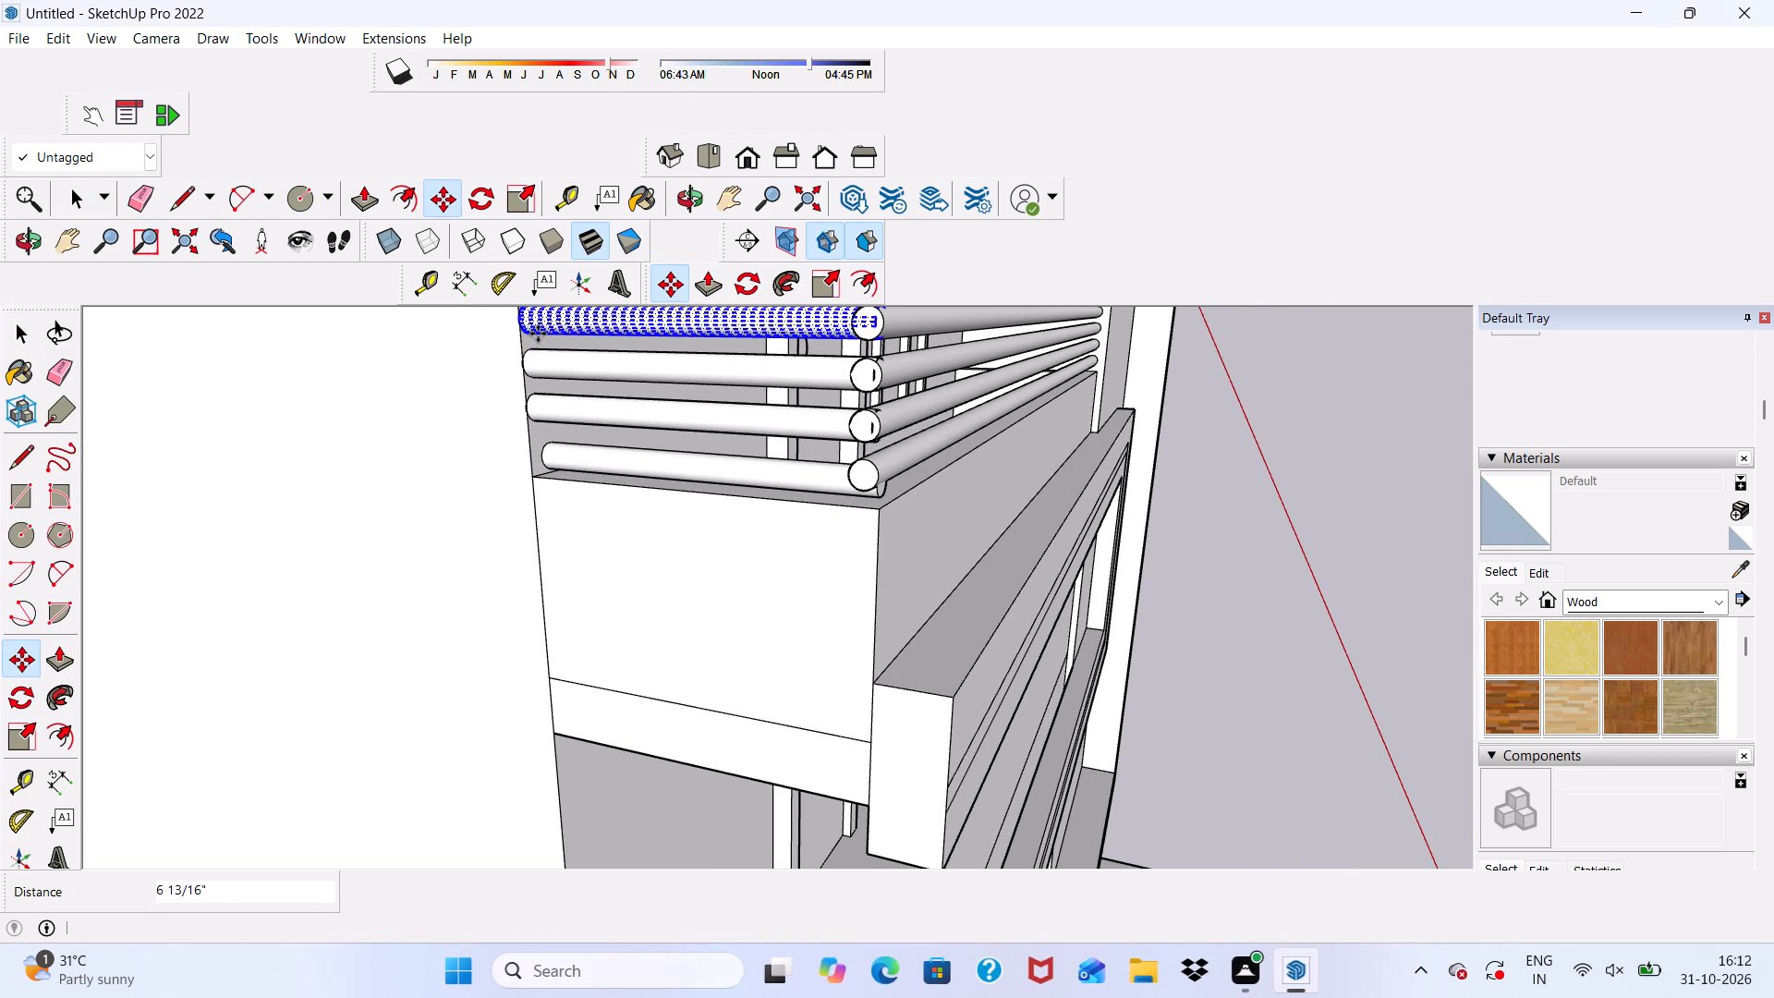
{"action": "scroll", "coordinate": [538, 334], "scroll_direction": "down", "scroll_amount": 6}
{"action": "key", "text": "space"}
{"action": "left_click", "coordinate": [1141, 506]}
Extrude the remaining circle on the tower-side wall about 25' 3 11/16" to form the fifth front rail up to the corner.
{"action": "scroll", "coordinate": [1141, 506], "scroll_direction": "down", "scroll_amount": 2}
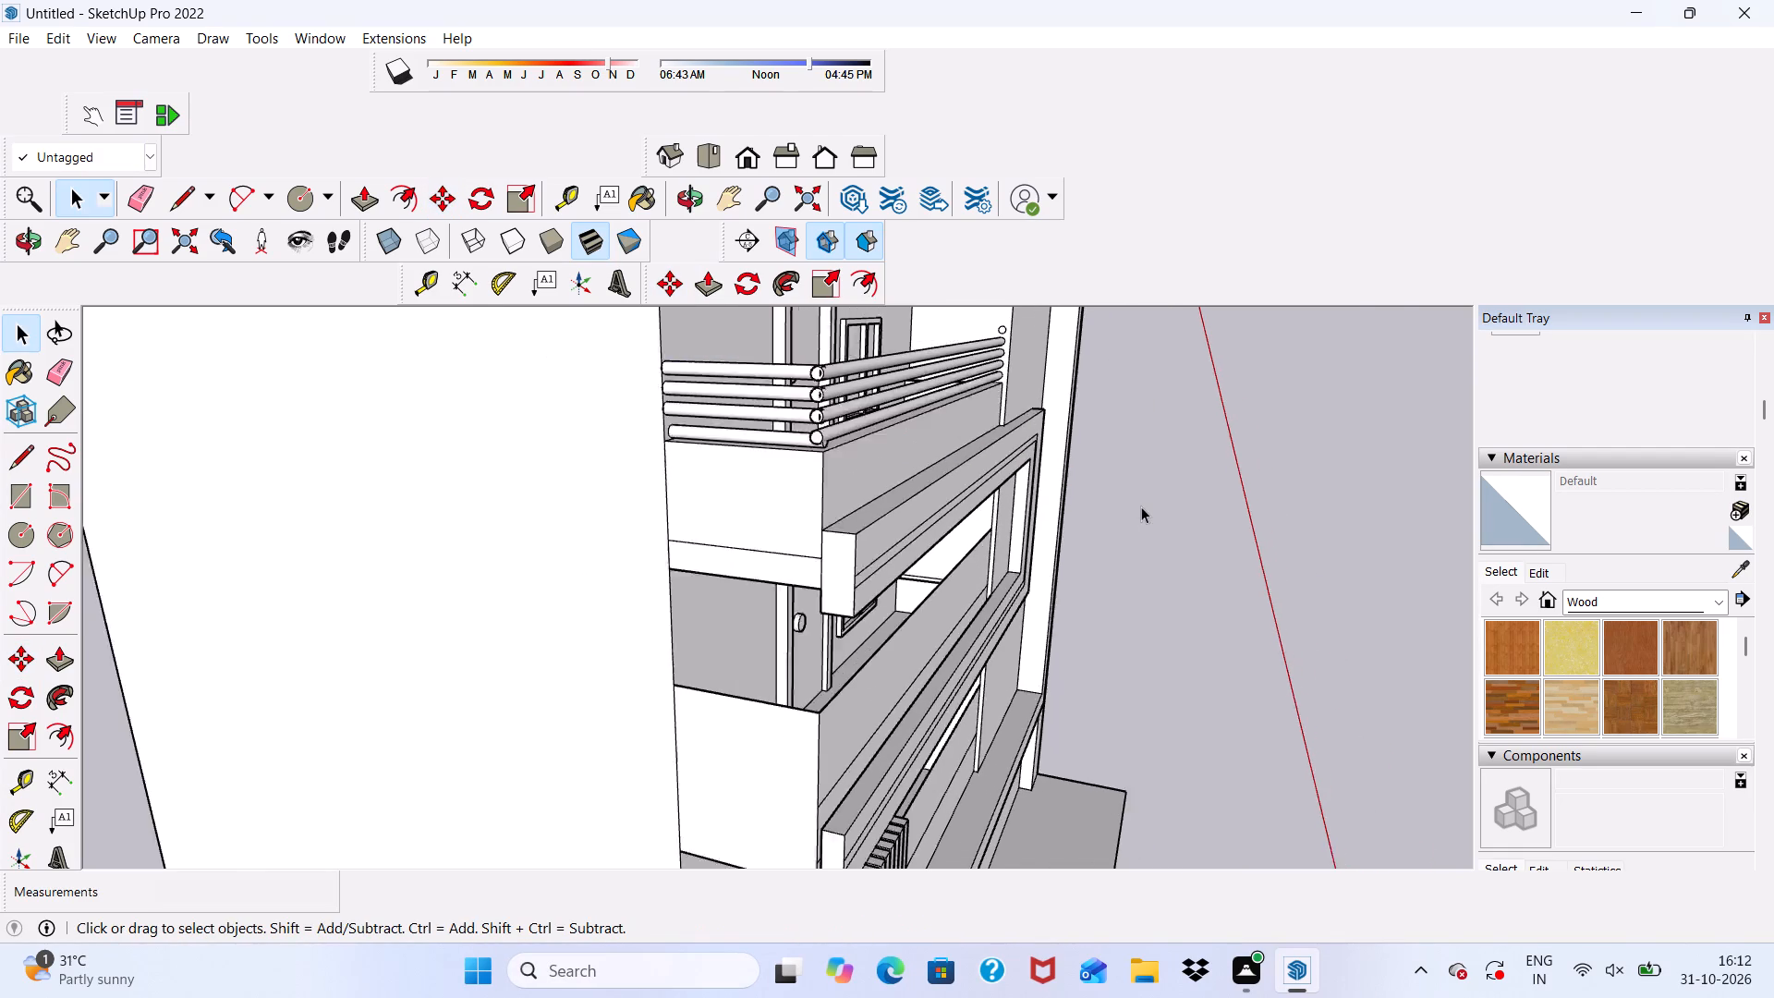
{"action": "middle_click_drag", "start_coordinate": [1141, 508], "coordinate": [771, 422]}
{"action": "middle_click_drag", "start_coordinate": [768, 419], "coordinate": [763, 486]}
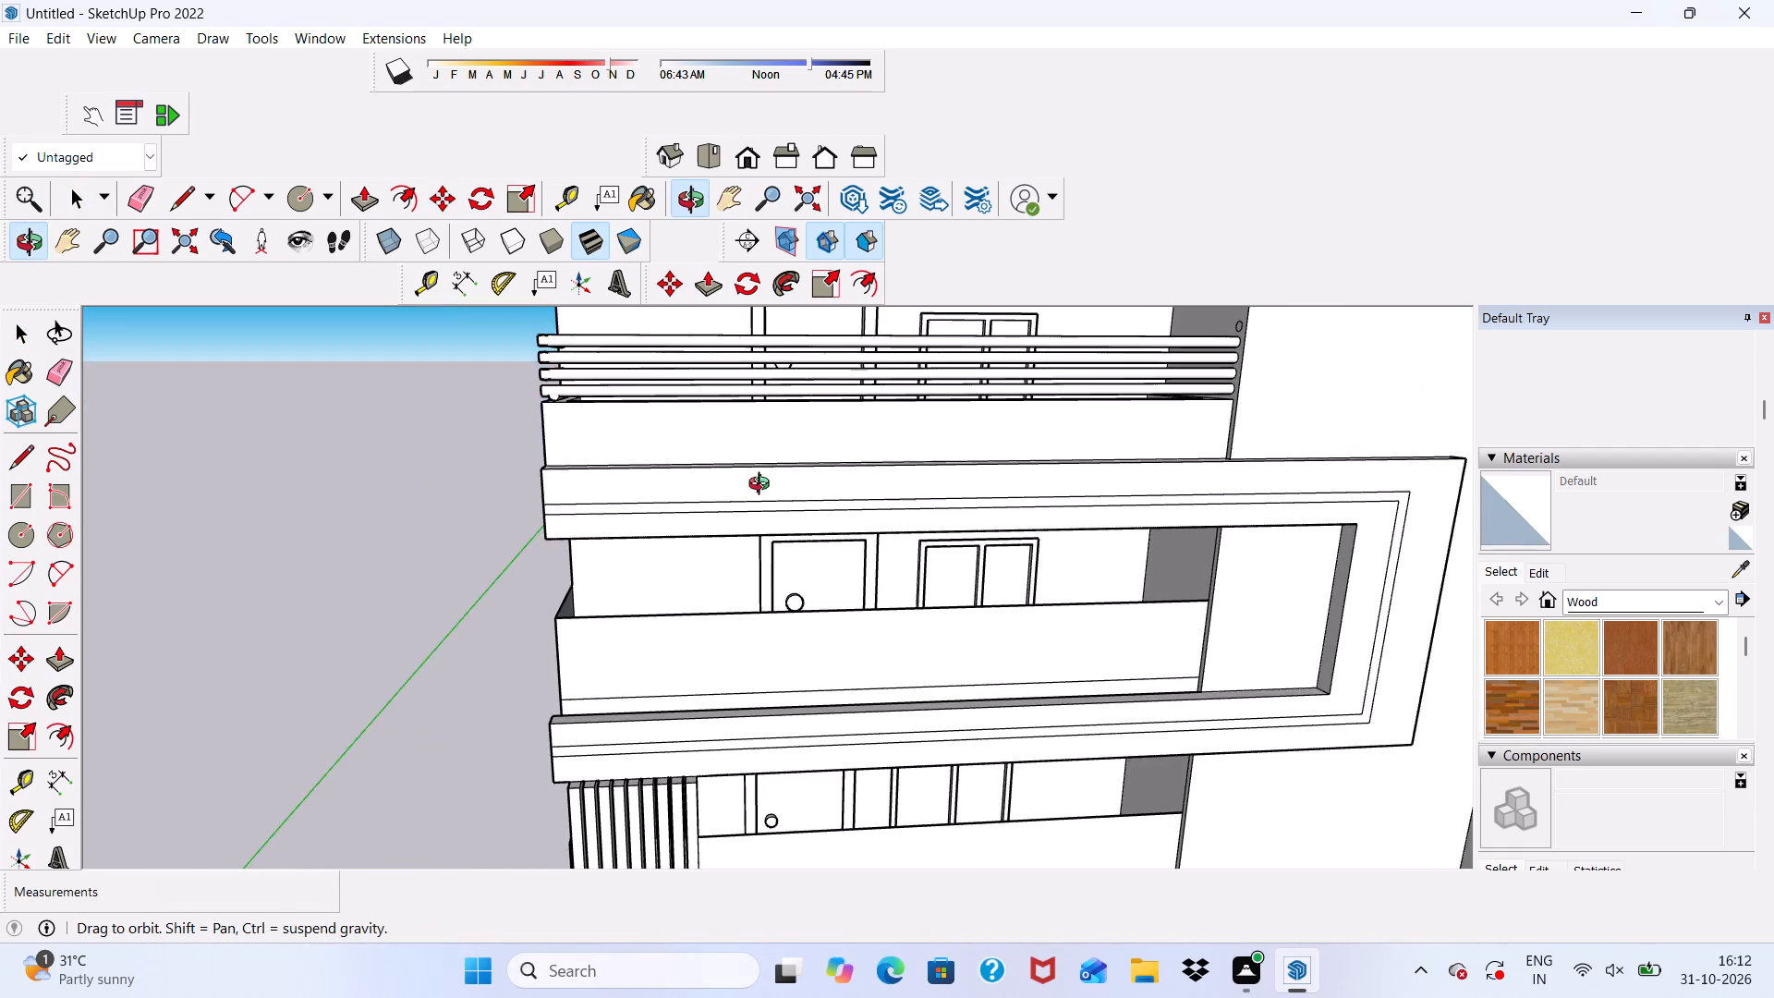
{"action": "middle_click_drag", "start_coordinate": [763, 486], "coordinate": [794, 613]}
{"action": "scroll", "coordinate": [1100, 394], "scroll_direction": "up", "scroll_amount": 1}
{"action": "scroll", "coordinate": [1063, 434], "scroll_direction": "down", "scroll_amount": 7}
{"action": "scroll", "coordinate": [1057, 338], "scroll_direction": "up", "scroll_amount": 6}
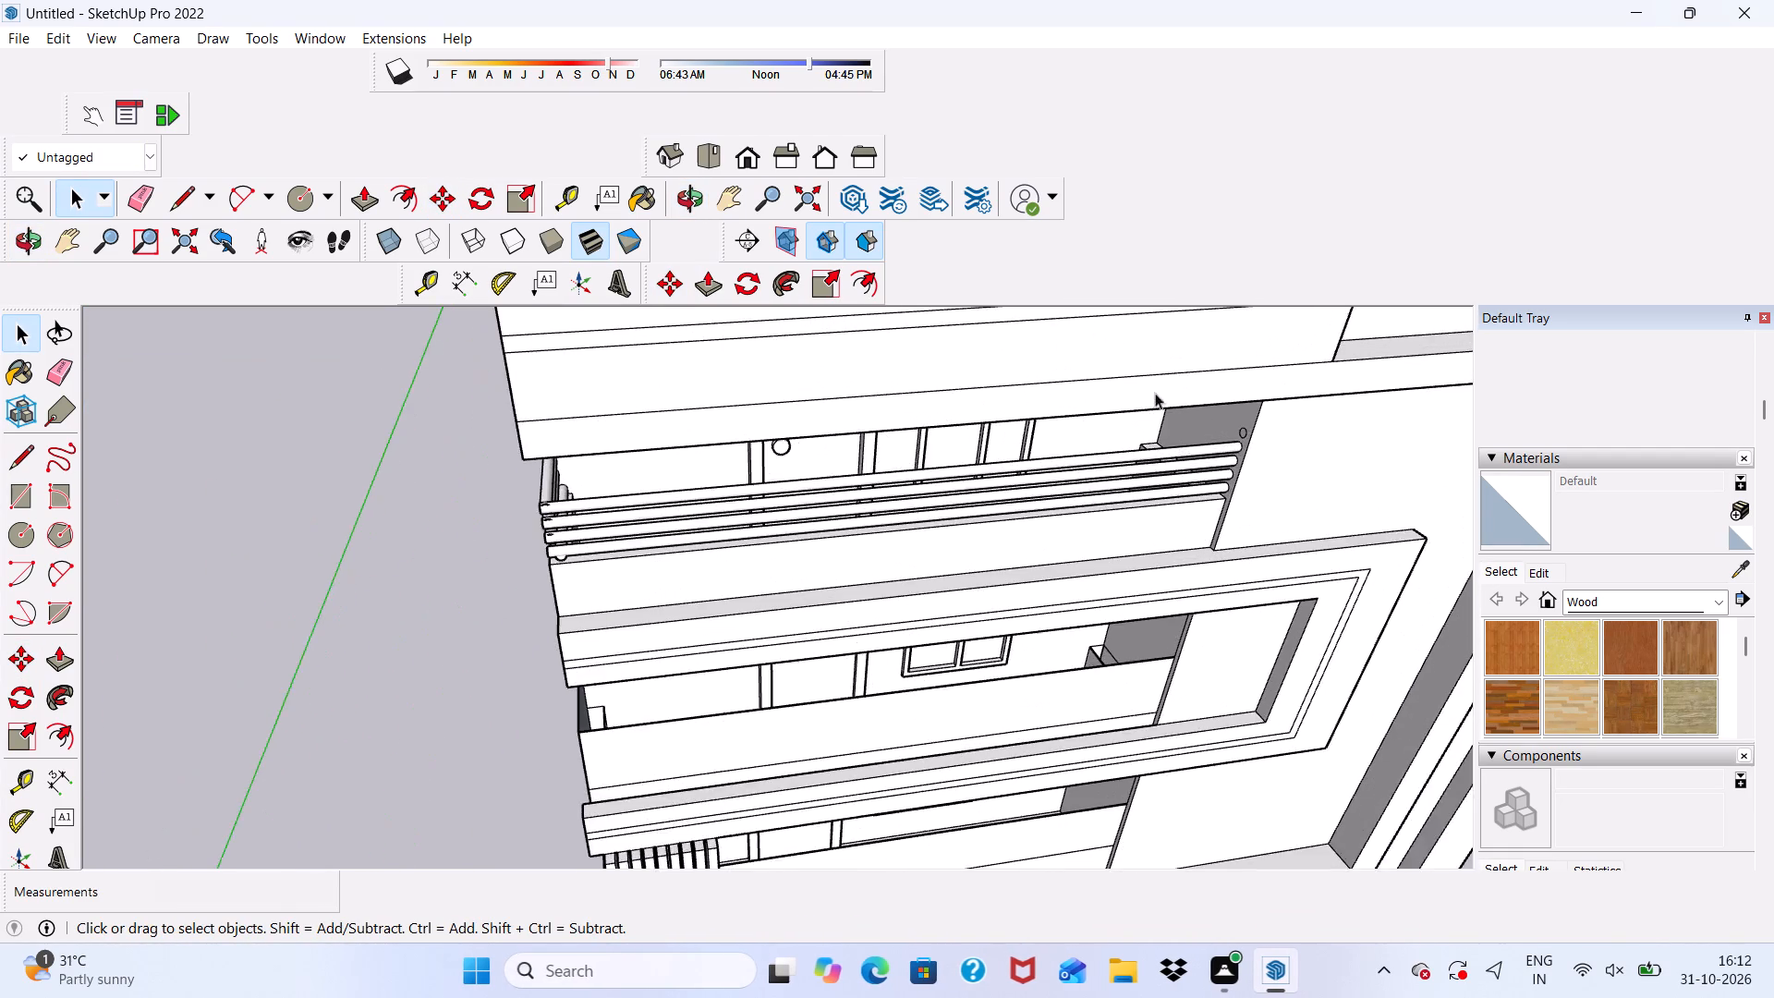
{"action": "scroll", "coordinate": [1155, 393], "scroll_direction": "up", "scroll_amount": 19}
{"action": "left_click", "coordinate": [1285, 441]}
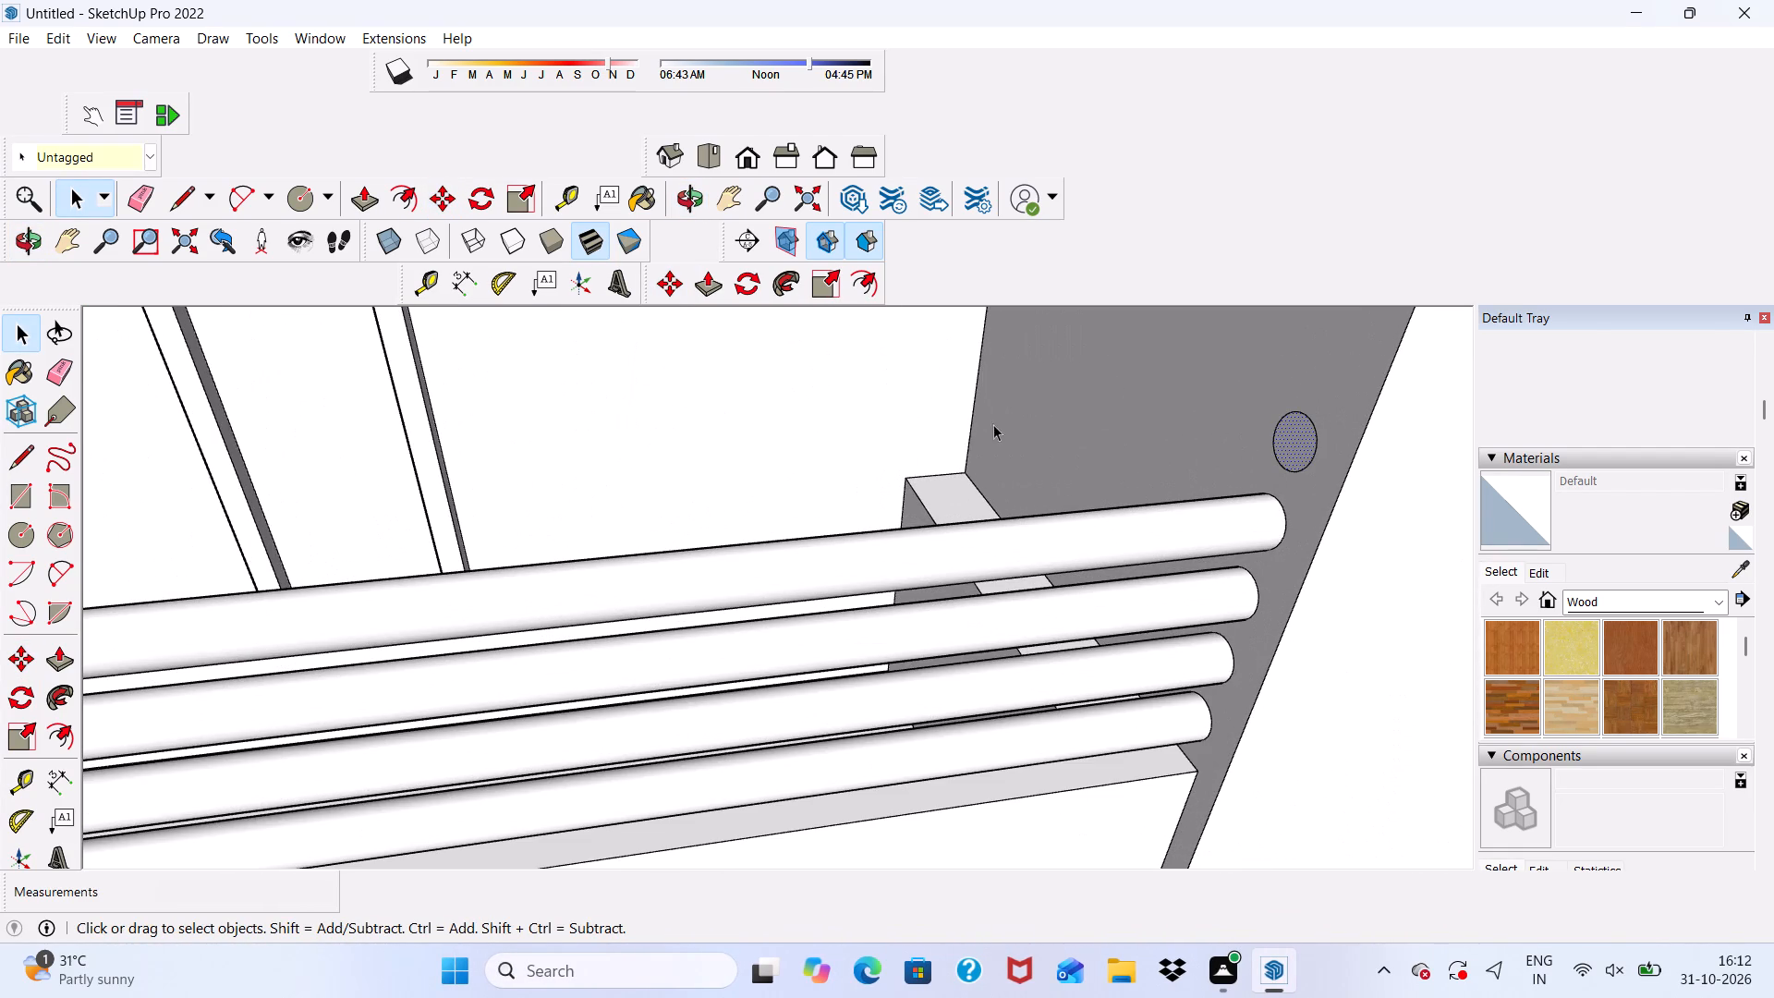
{"action": "key", "text": "space"}
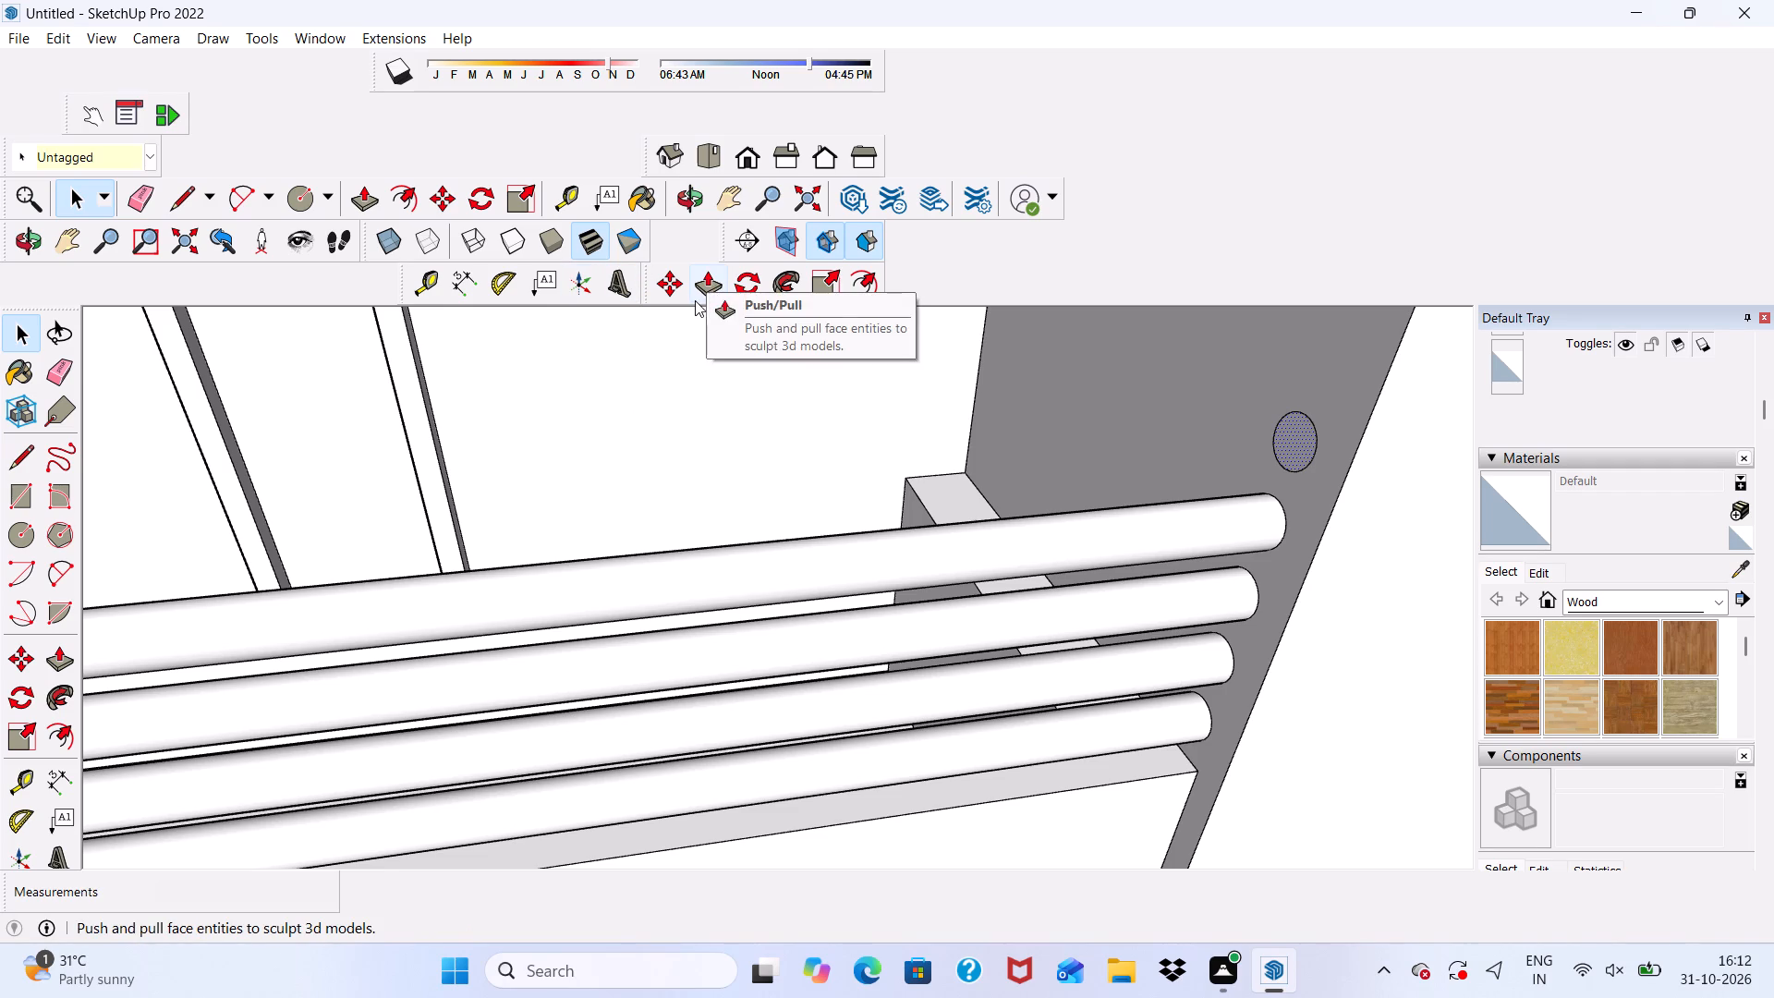
{"action": "left_click", "coordinate": [704, 288]}
{"action": "left_click", "coordinate": [1297, 420]}
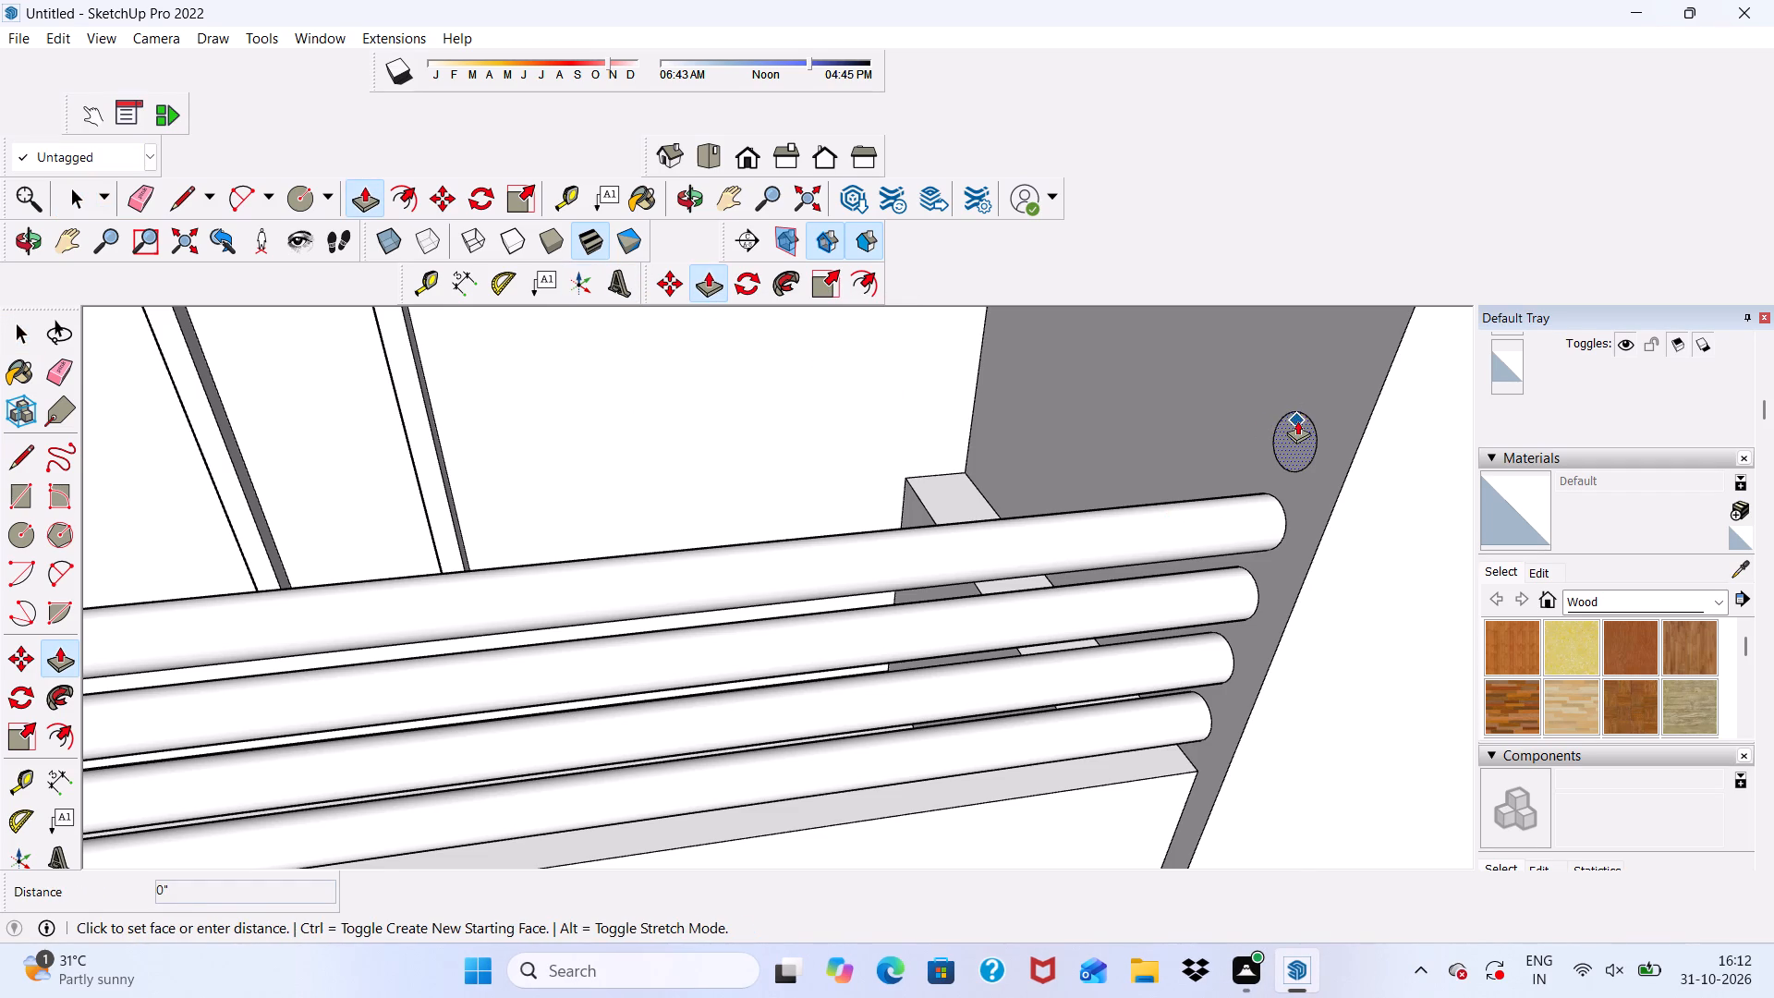
{"action": "scroll", "coordinate": [1247, 434], "scroll_direction": "down", "scroll_amount": 20}
{"action": "scroll", "coordinate": [1247, 434], "scroll_direction": "down", "scroll_amount": 6}
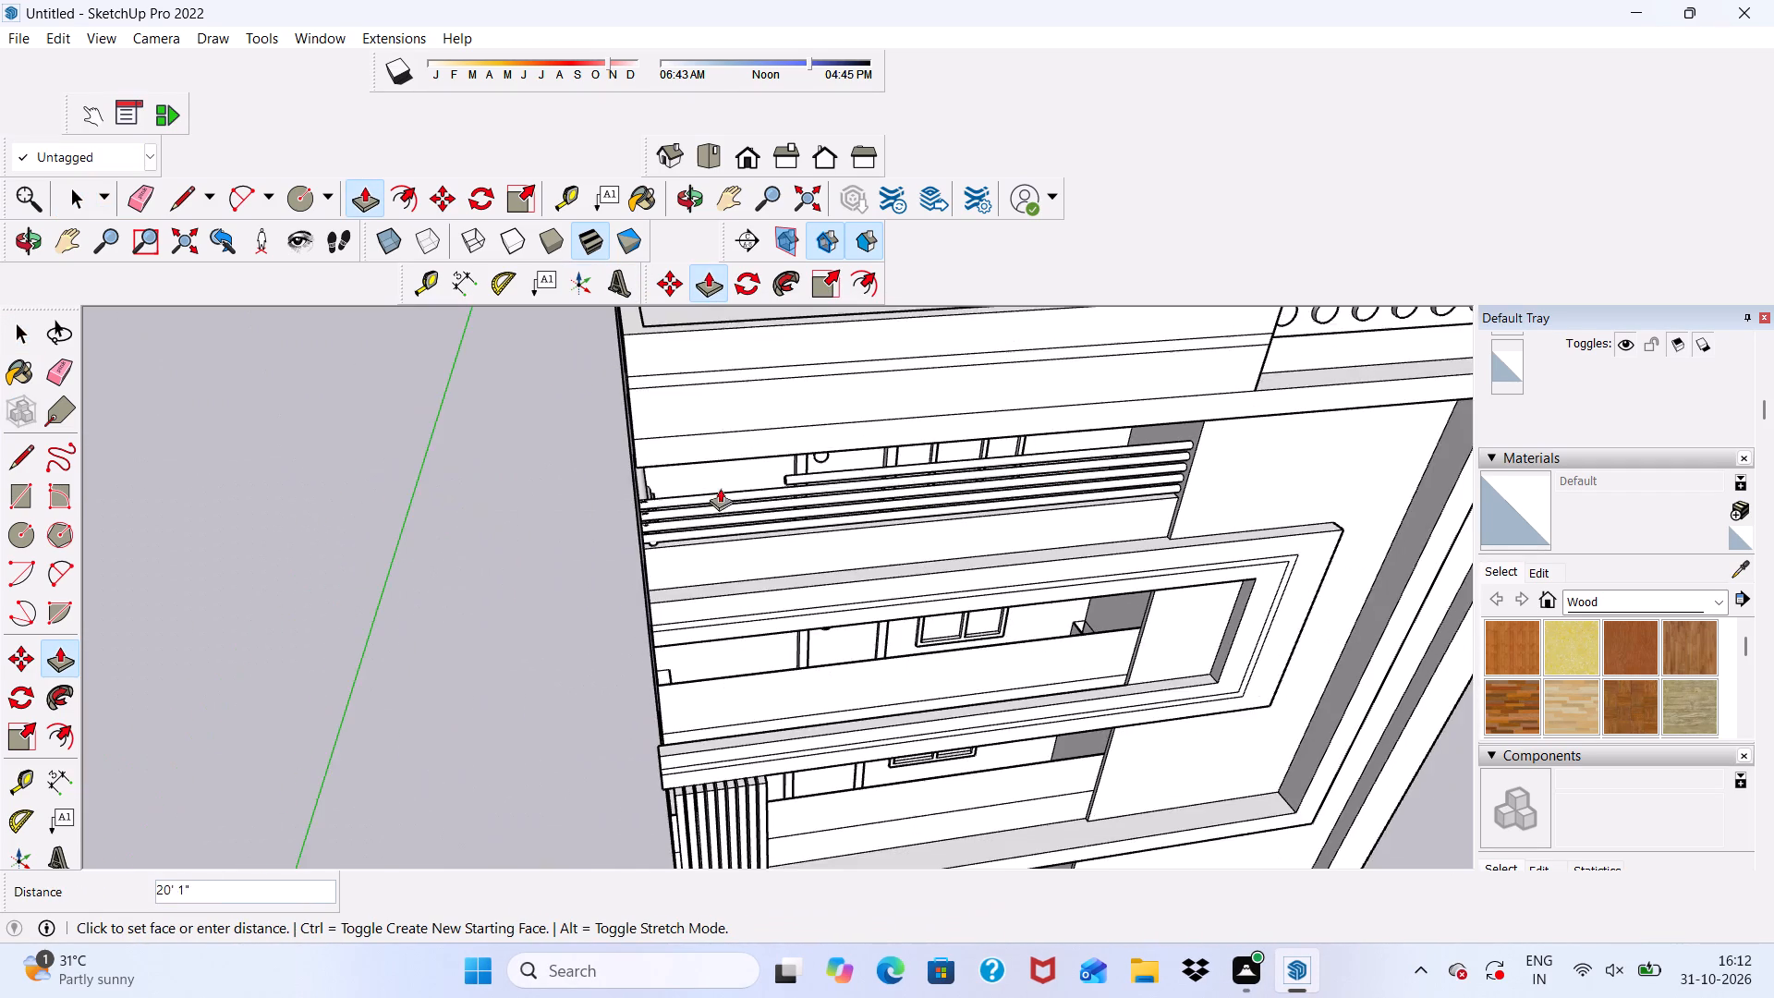
{"action": "scroll", "coordinate": [689, 492], "scroll_direction": "up", "scroll_amount": 6}
{"action": "scroll", "coordinate": [591, 517], "scroll_direction": "up", "scroll_amount": 4}
{"action": "left_click", "coordinate": [719, 497]}
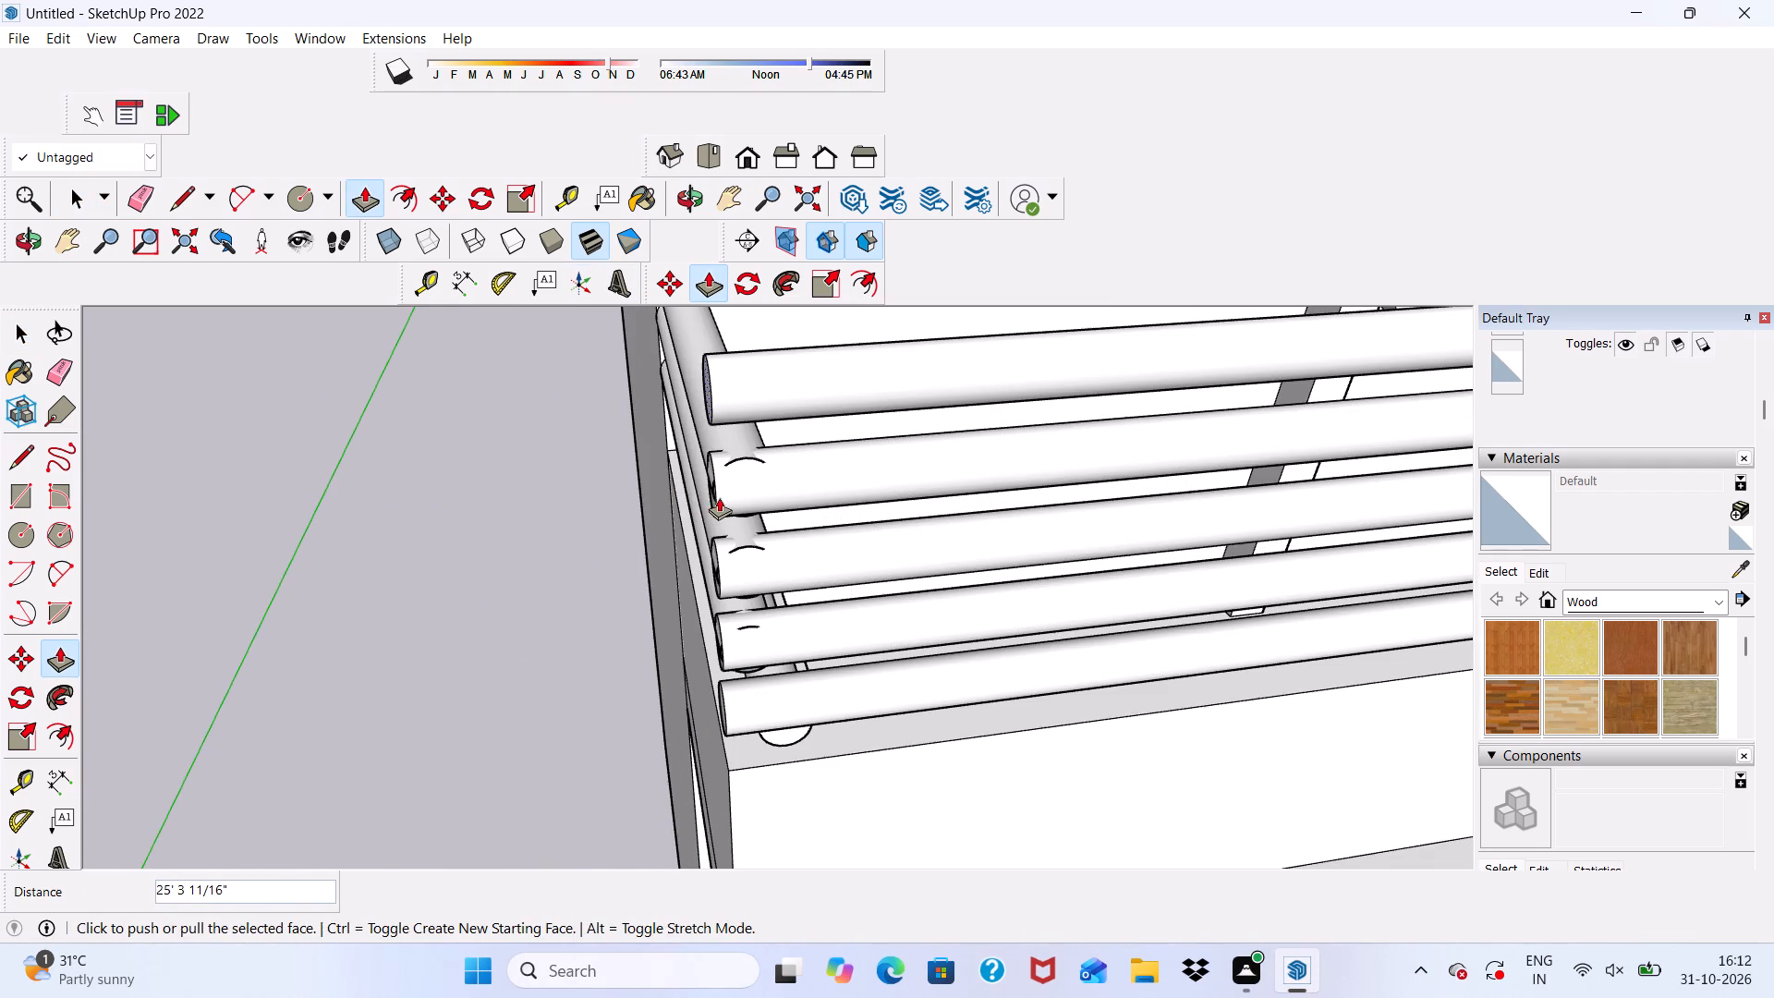
Copy the highest side-parapet rail upward by about 6 11/16" to add a fifth side rail meeting the top front rail.
{"action": "scroll", "coordinate": [712, 501], "scroll_direction": "down", "scroll_amount": 1}
{"action": "middle_click_drag", "start_coordinate": [711, 508], "coordinate": [930, 475]}
{"action": "scroll", "coordinate": [1013, 458], "scroll_direction": "down", "scroll_amount": 5}
{"action": "middle_click_drag", "start_coordinate": [918, 553], "coordinate": [1052, 479]}
{"action": "key", "text": "space"}
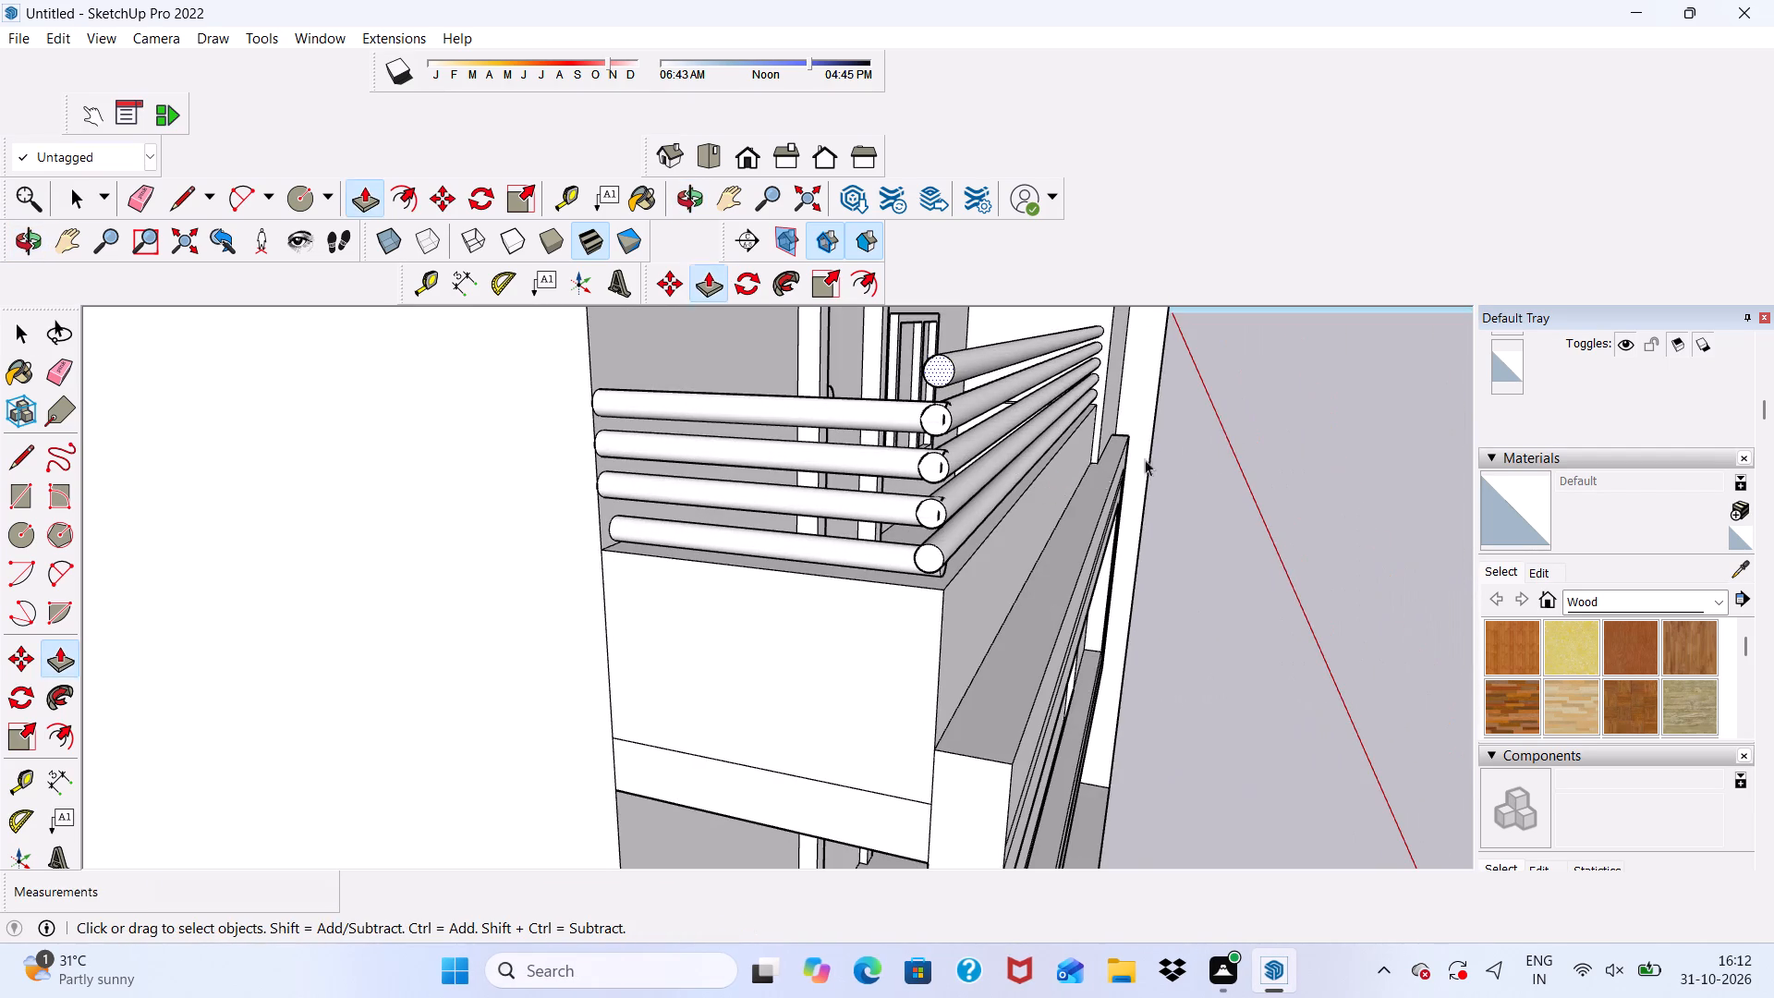
{"action": "scroll", "coordinate": [707, 399], "scroll_direction": "up", "scroll_amount": 5}
{"action": "left_click", "coordinate": [697, 404]}
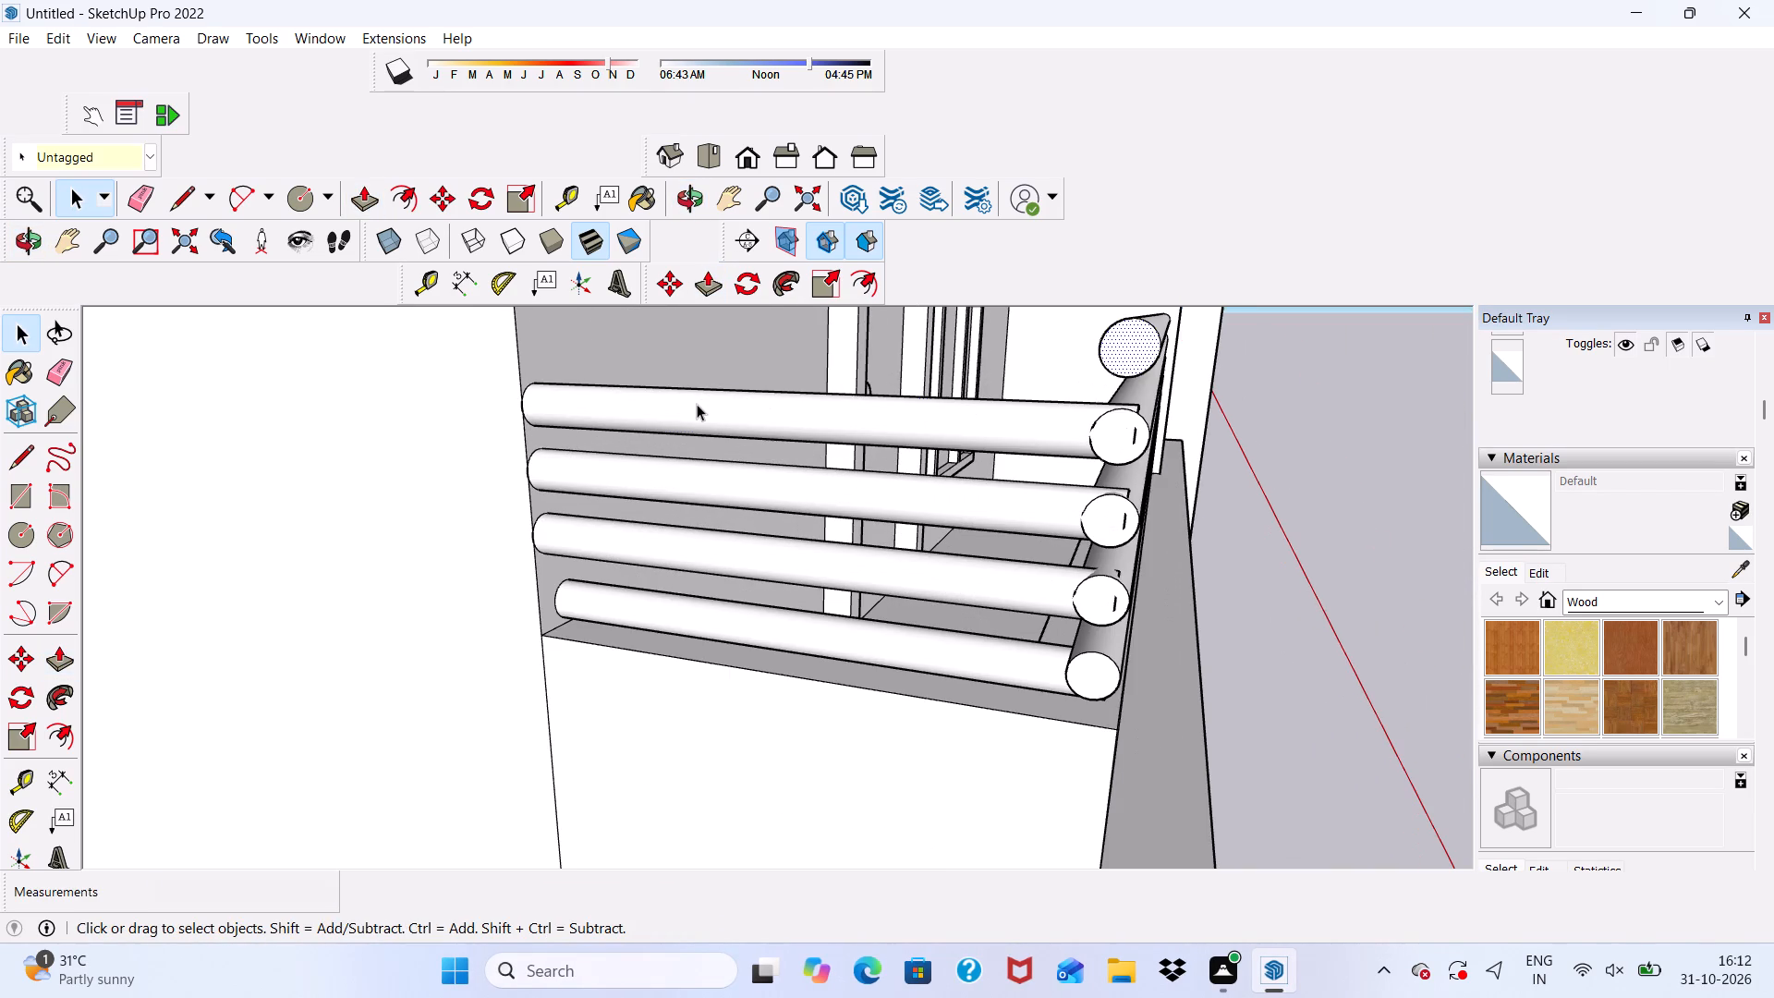
{"action": "left_click", "coordinate": [669, 286]}
{"action": "scroll", "coordinate": [534, 432], "scroll_direction": "up", "scroll_amount": 3}
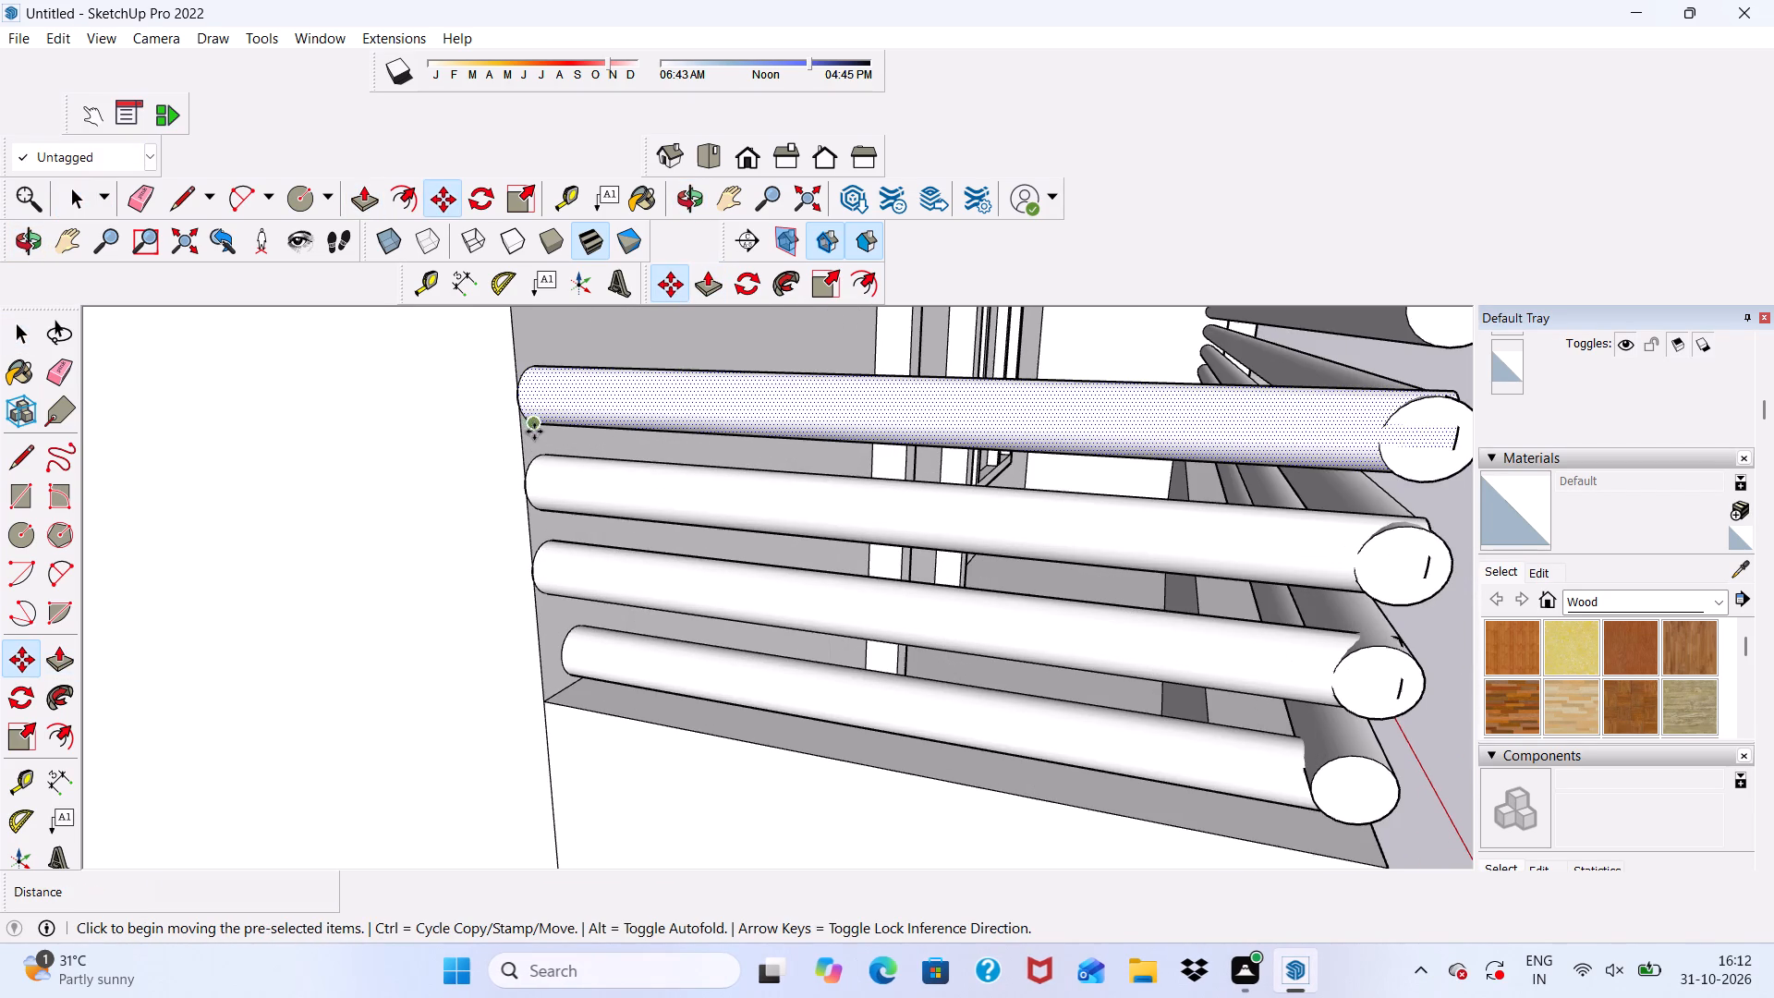
{"action": "left_click", "coordinate": [536, 428]}
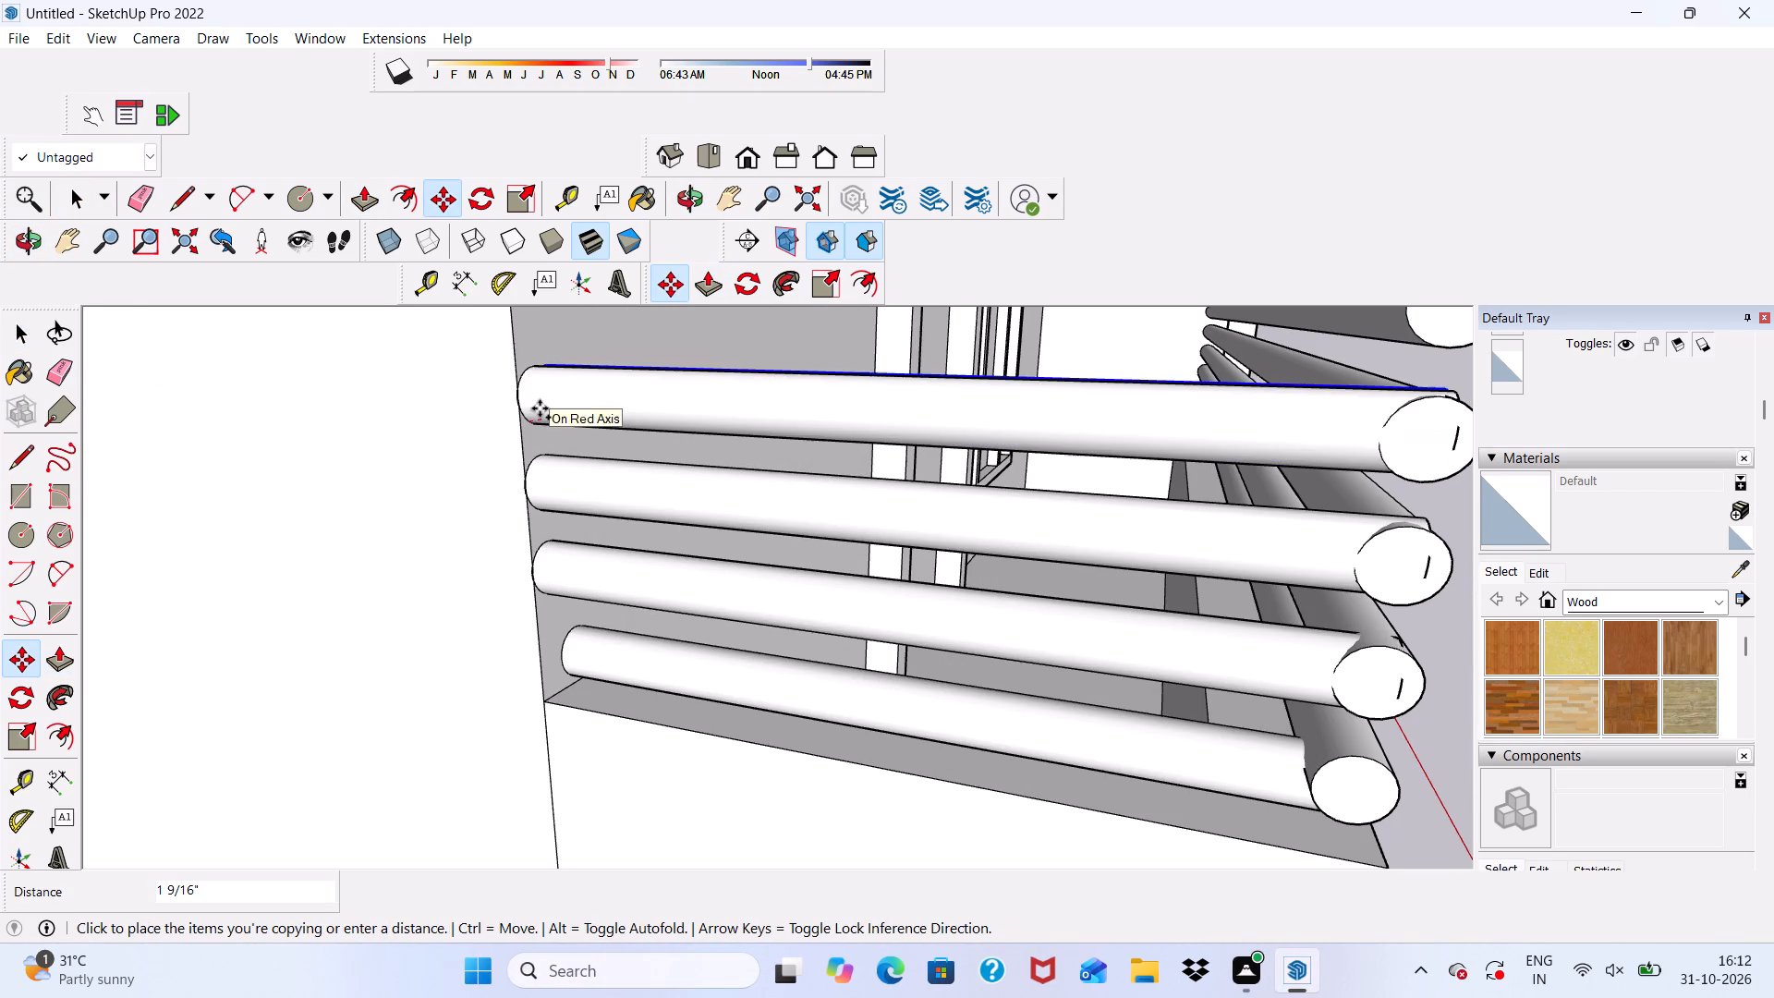
{"action": "scroll", "coordinate": [541, 396], "scroll_direction": "down", "scroll_amount": 6}
{"action": "scroll", "coordinate": [526, 359], "scroll_direction": "up", "scroll_amount": 4}
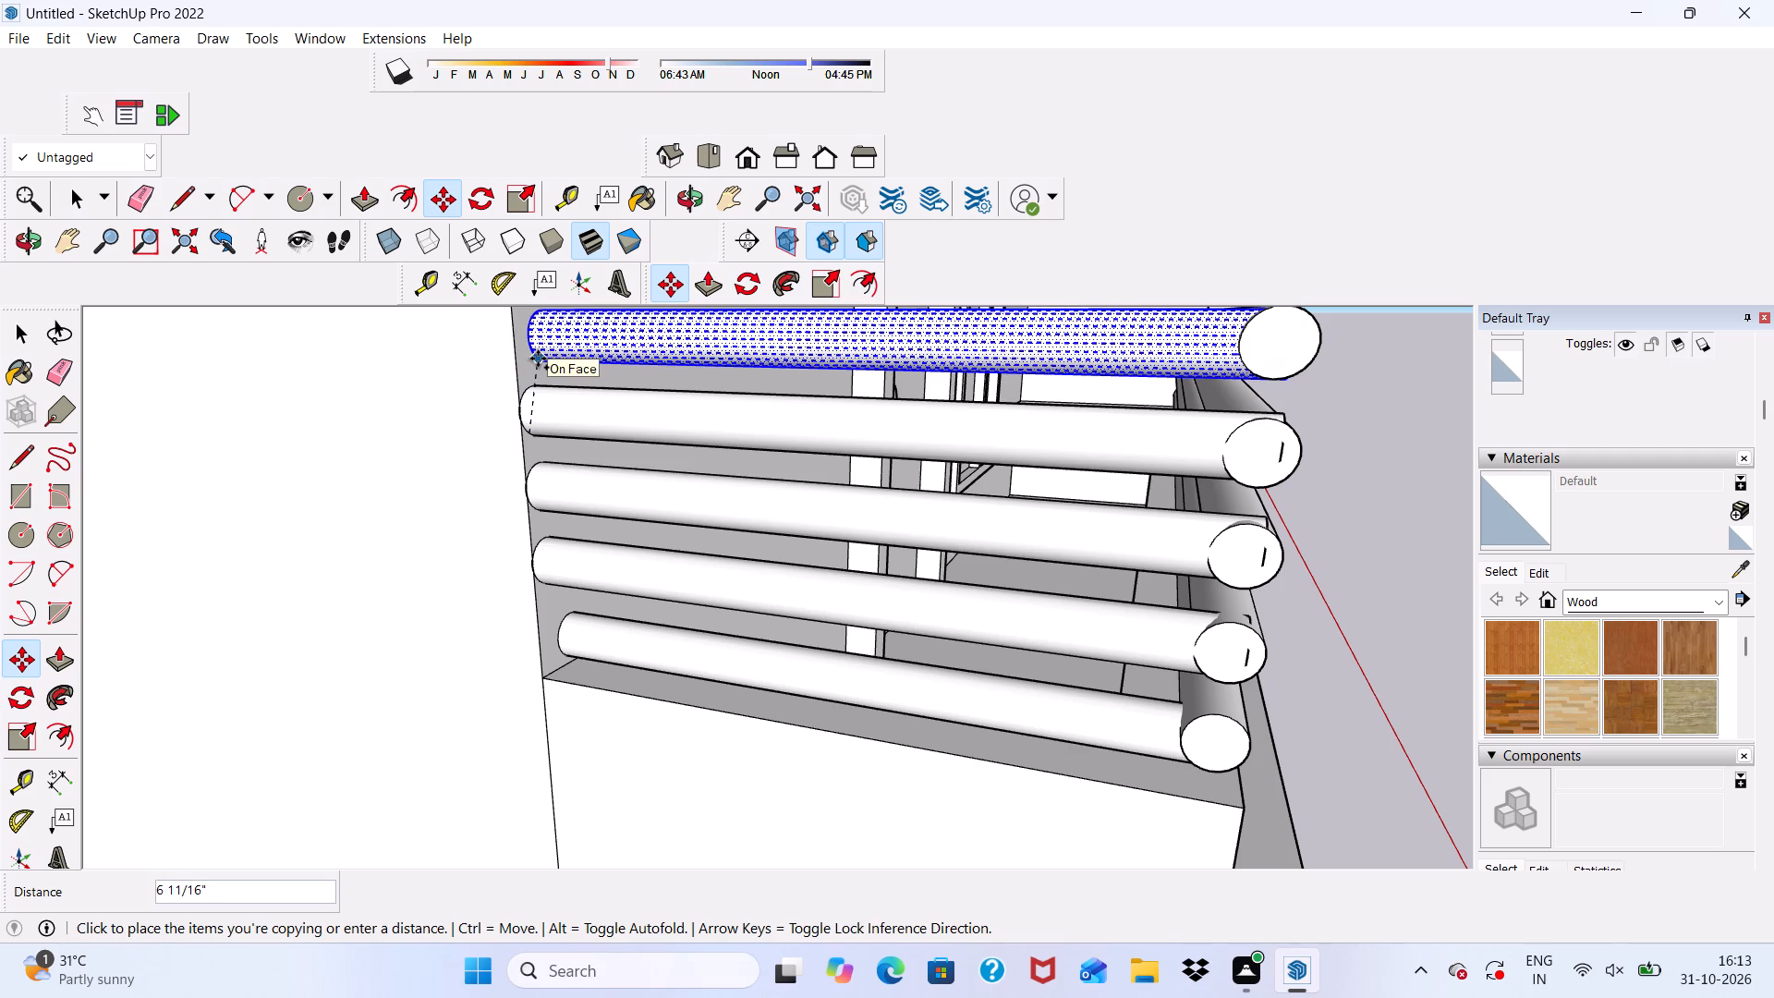
{"action": "left_click", "coordinate": [536, 359]}
{"action": "scroll", "coordinate": [455, 335], "scroll_direction": "down", "scroll_amount": 4}
{"action": "key", "text": "space"}
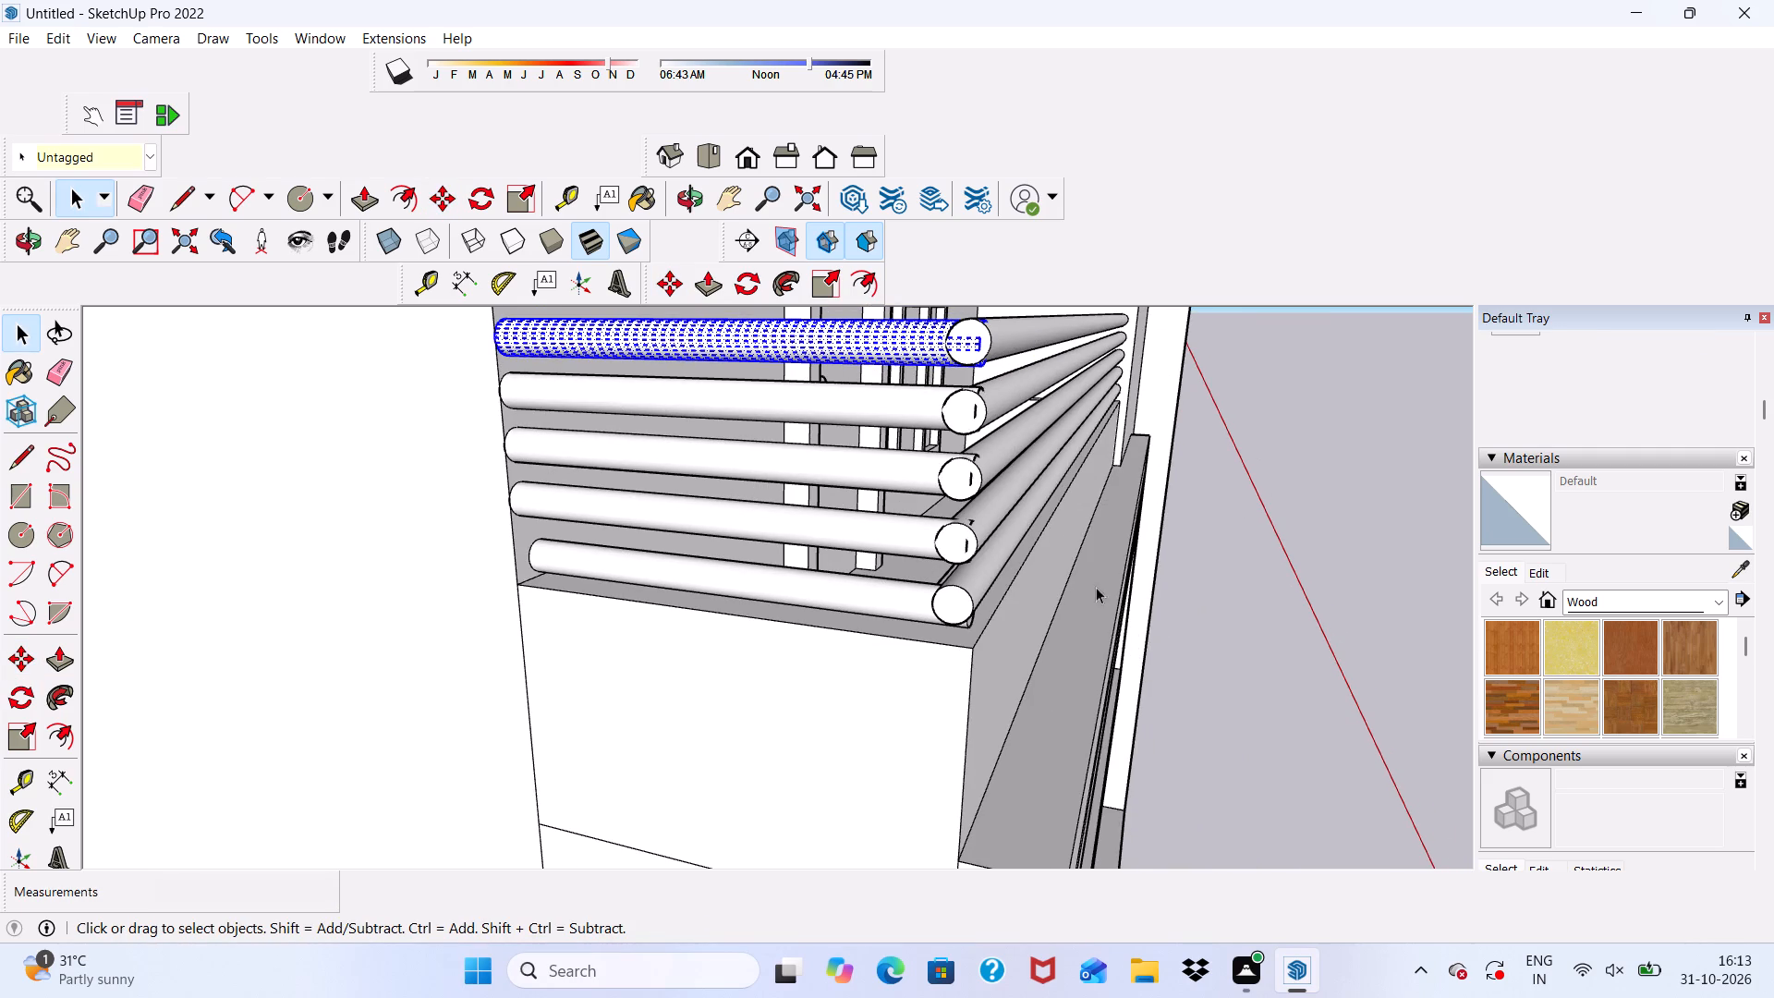
{"action": "left_click", "coordinate": [1214, 566]}
Examine the railing on the top-floor balcony from the front within the whole facade.
{"action": "scroll", "coordinate": [1212, 555], "scroll_direction": "down", "scroll_amount": 3}
{"action": "middle_click_drag", "start_coordinate": [1129, 543], "coordinate": [740, 478]}
{"action": "scroll", "coordinate": [701, 434], "scroll_direction": "down", "scroll_amount": 6}
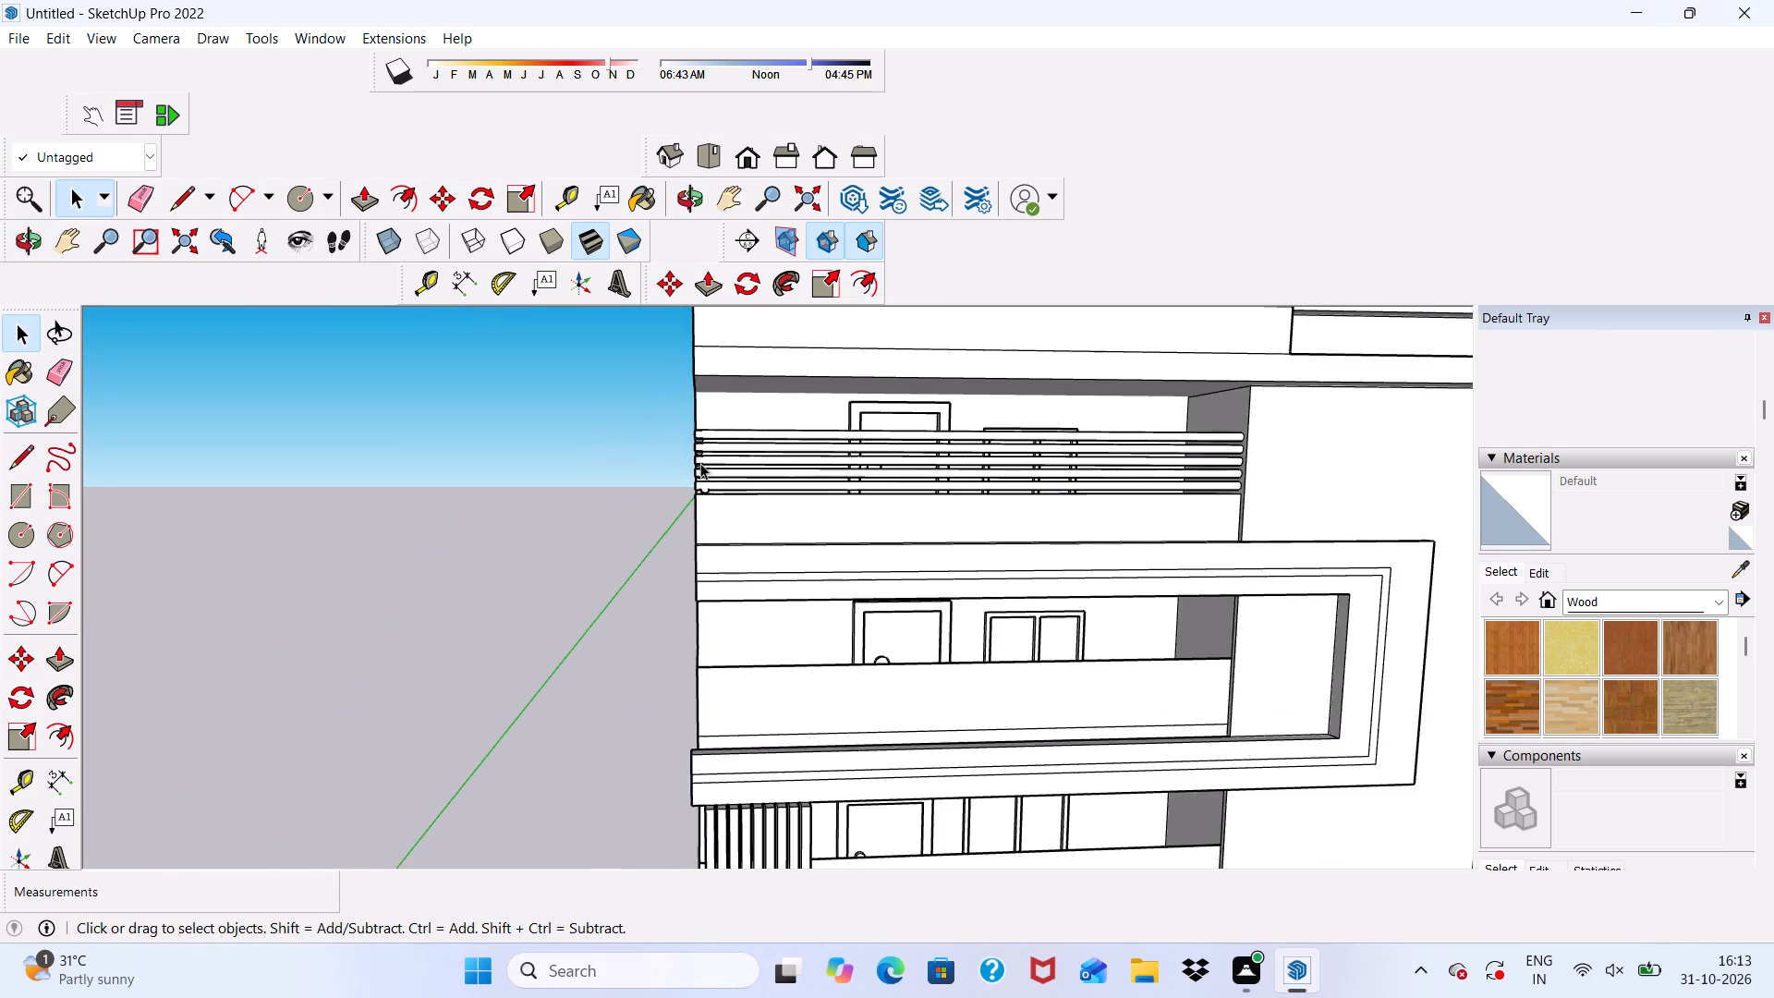
{"action": "middle_click_drag", "start_coordinate": [701, 463], "coordinate": [700, 428]}
{"action": "scroll", "coordinate": [724, 413], "scroll_direction": "down", "scroll_amount": 6}
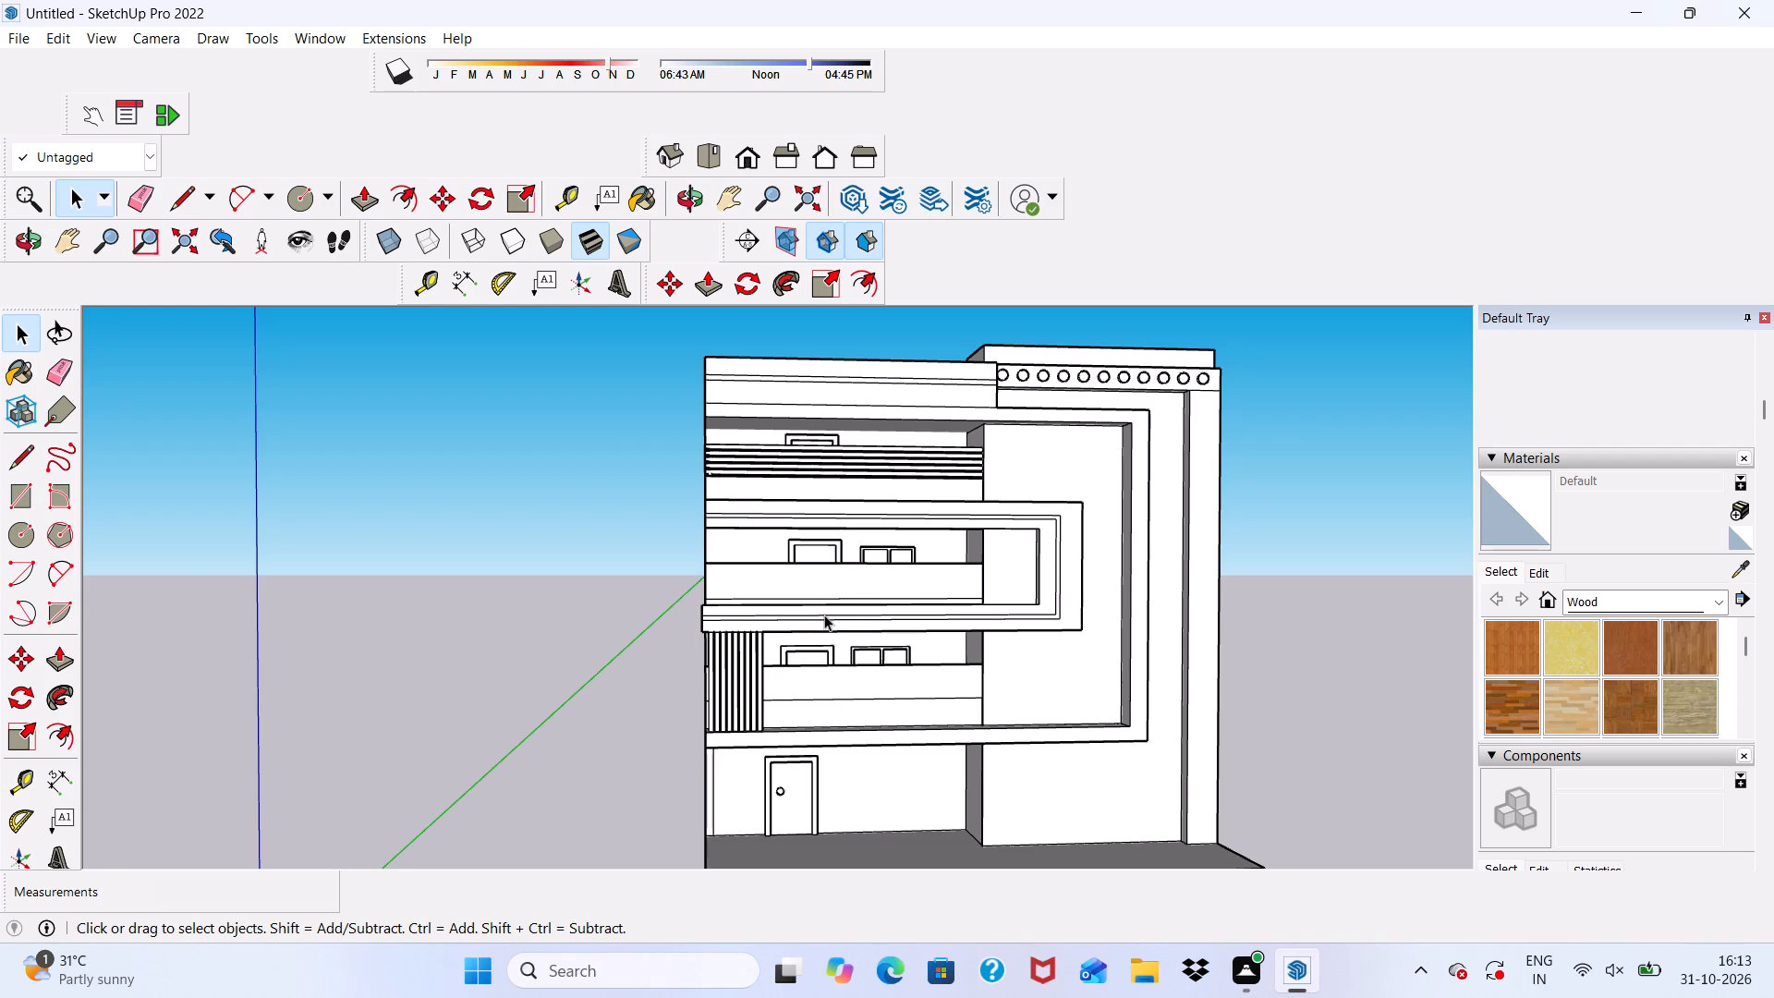
{"action": "scroll", "coordinate": [795, 611], "scroll_direction": "down", "scroll_amount": 4}
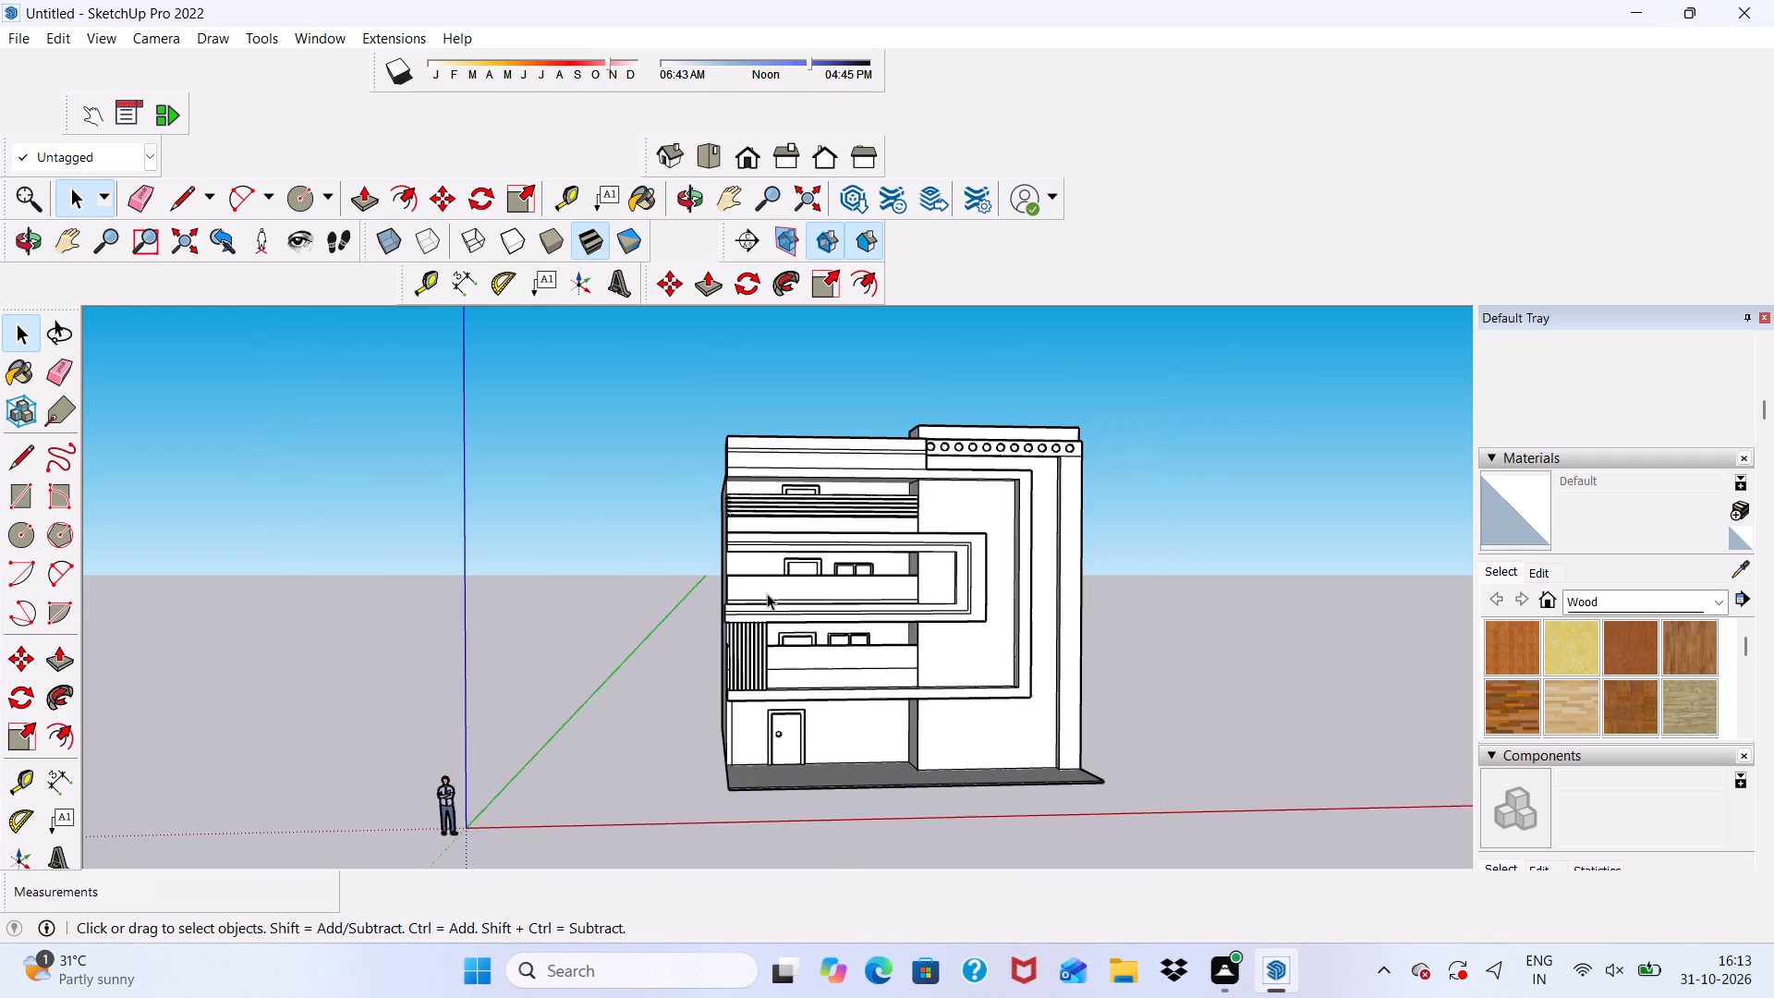
{"action": "scroll", "coordinate": [763, 618], "scroll_direction": "down", "scroll_amount": 2}
{"action": "middle_click_drag", "start_coordinate": [820, 639], "coordinate": [782, 654]}
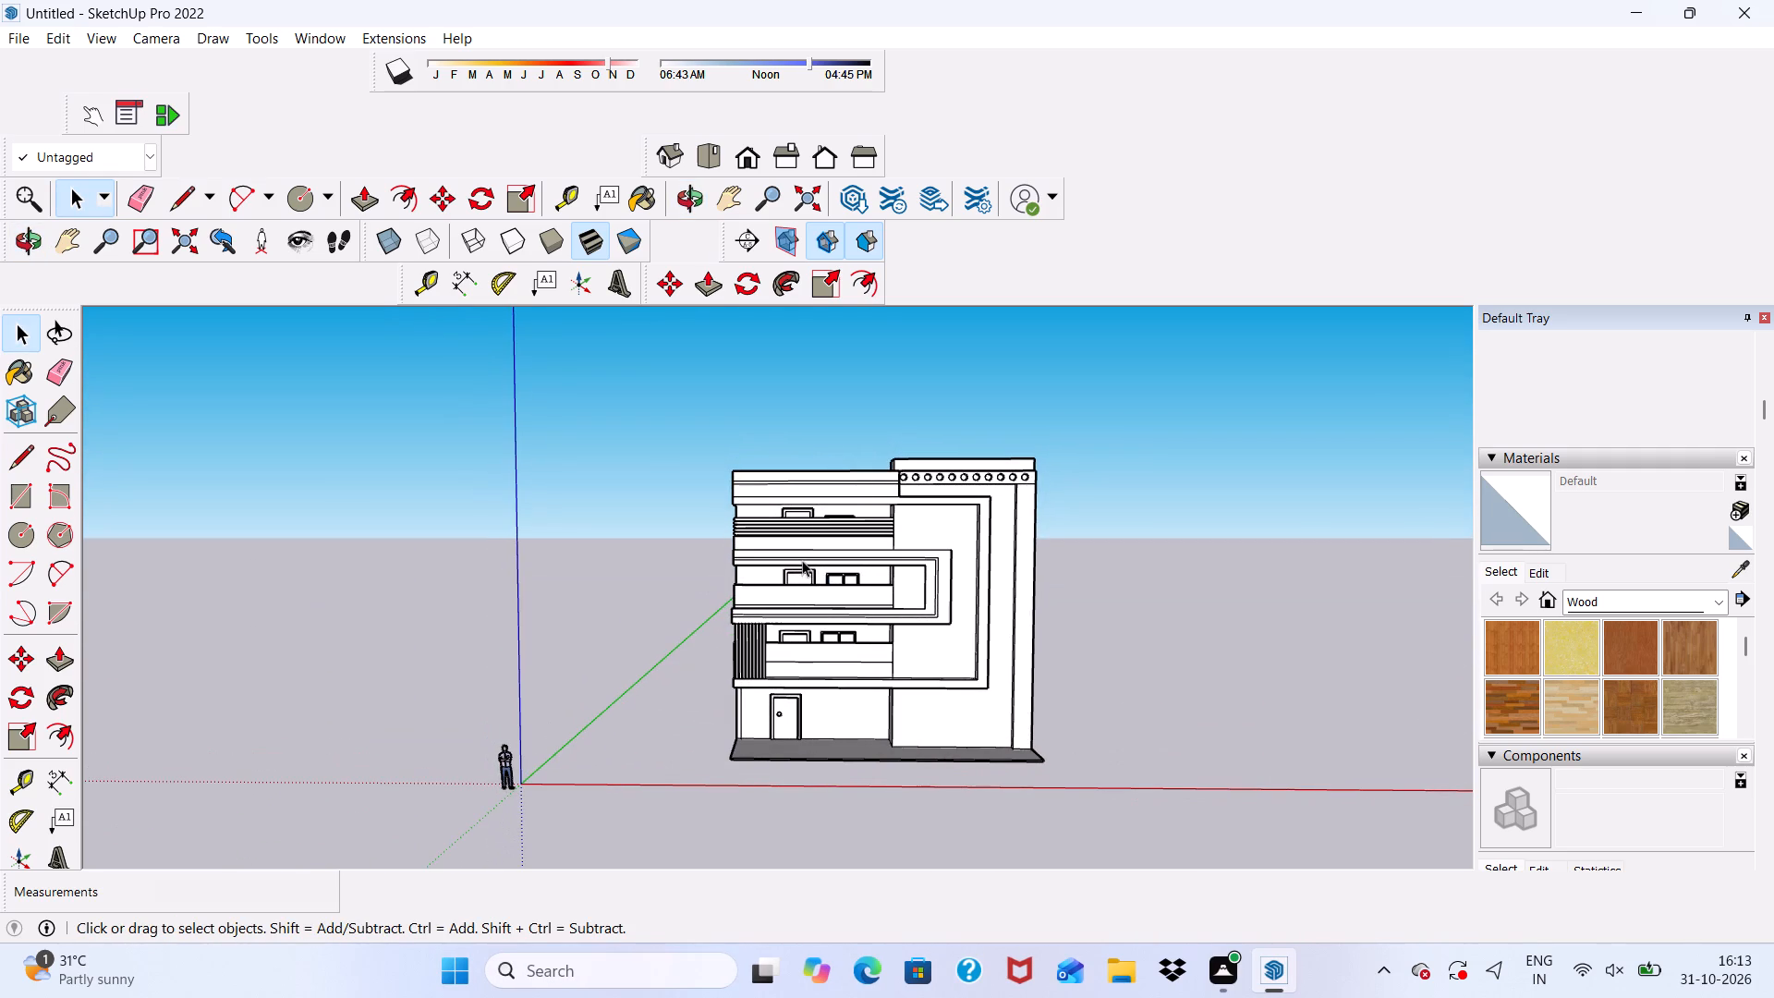
Draw a circle of 1" radius on the top of the top-floor balcony's front parapet, beside the lowest rail near the corner.
{"action": "scroll", "coordinate": [1053, 620], "scroll_direction": "up", "scroll_amount": 3}
{"action": "scroll", "coordinate": [626, 461], "scroll_direction": "up", "scroll_amount": 4}
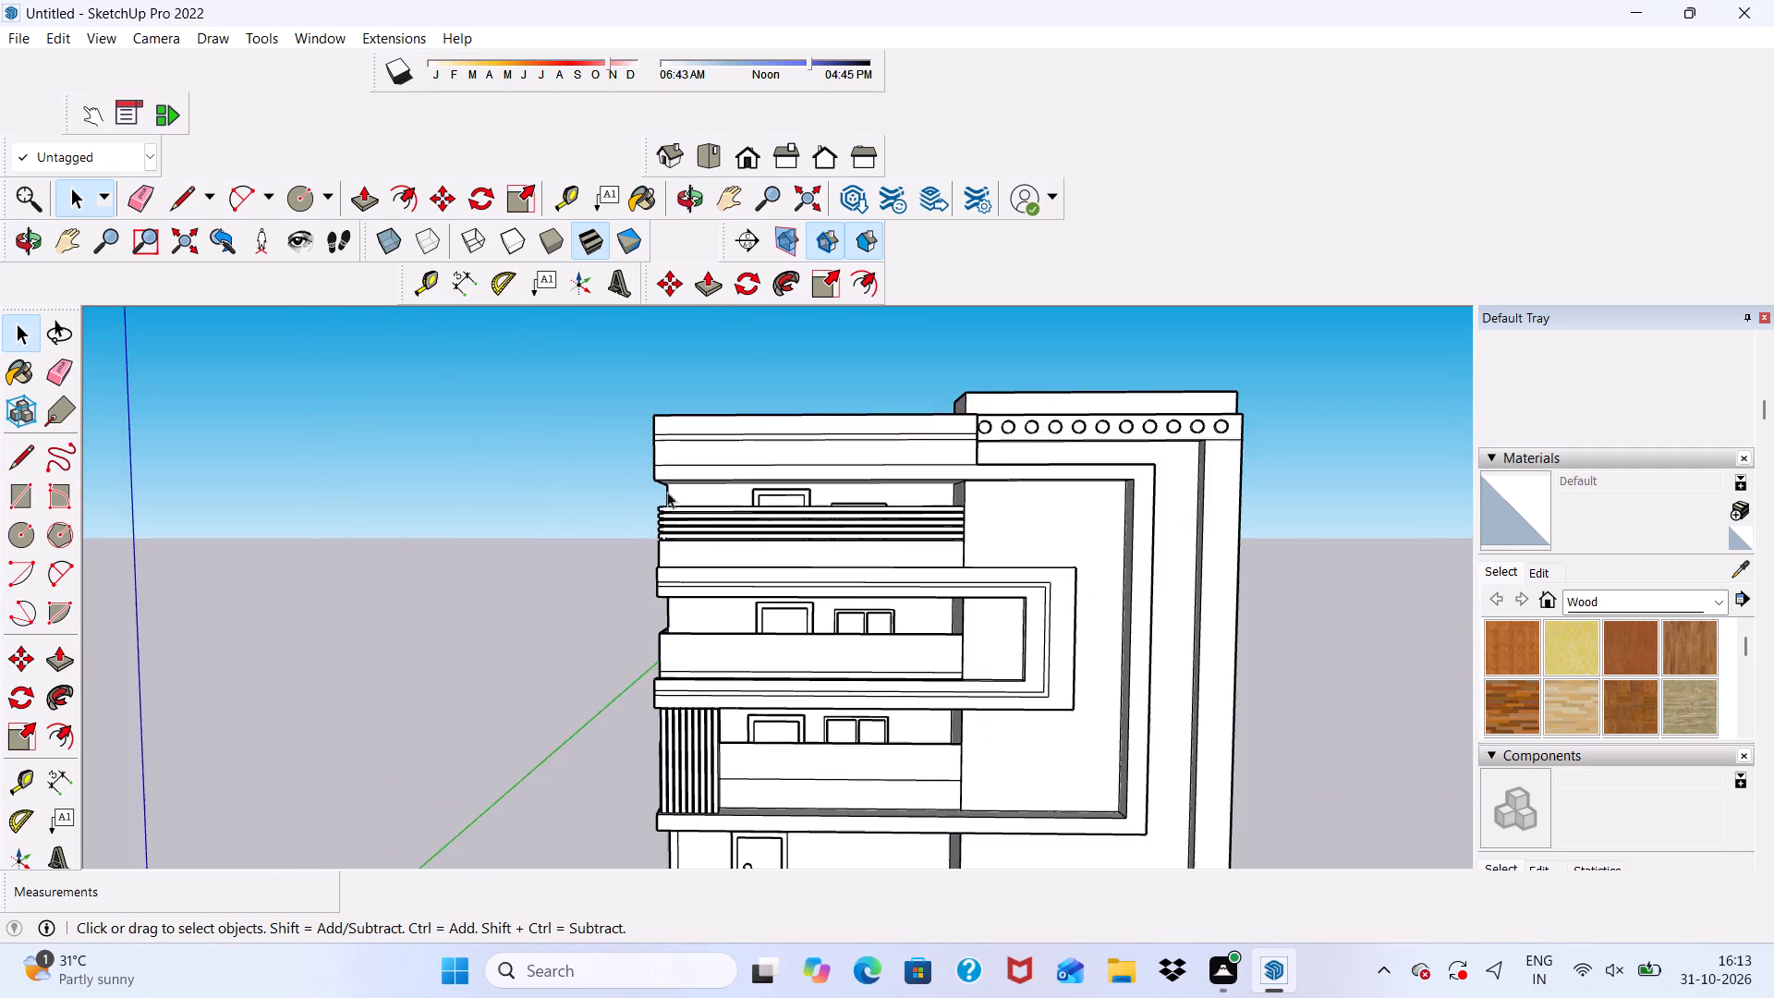
{"action": "scroll", "coordinate": [667, 492], "scroll_direction": "up", "scroll_amount": 9}
{"action": "middle_click_drag", "start_coordinate": [735, 519], "coordinate": [604, 645]}
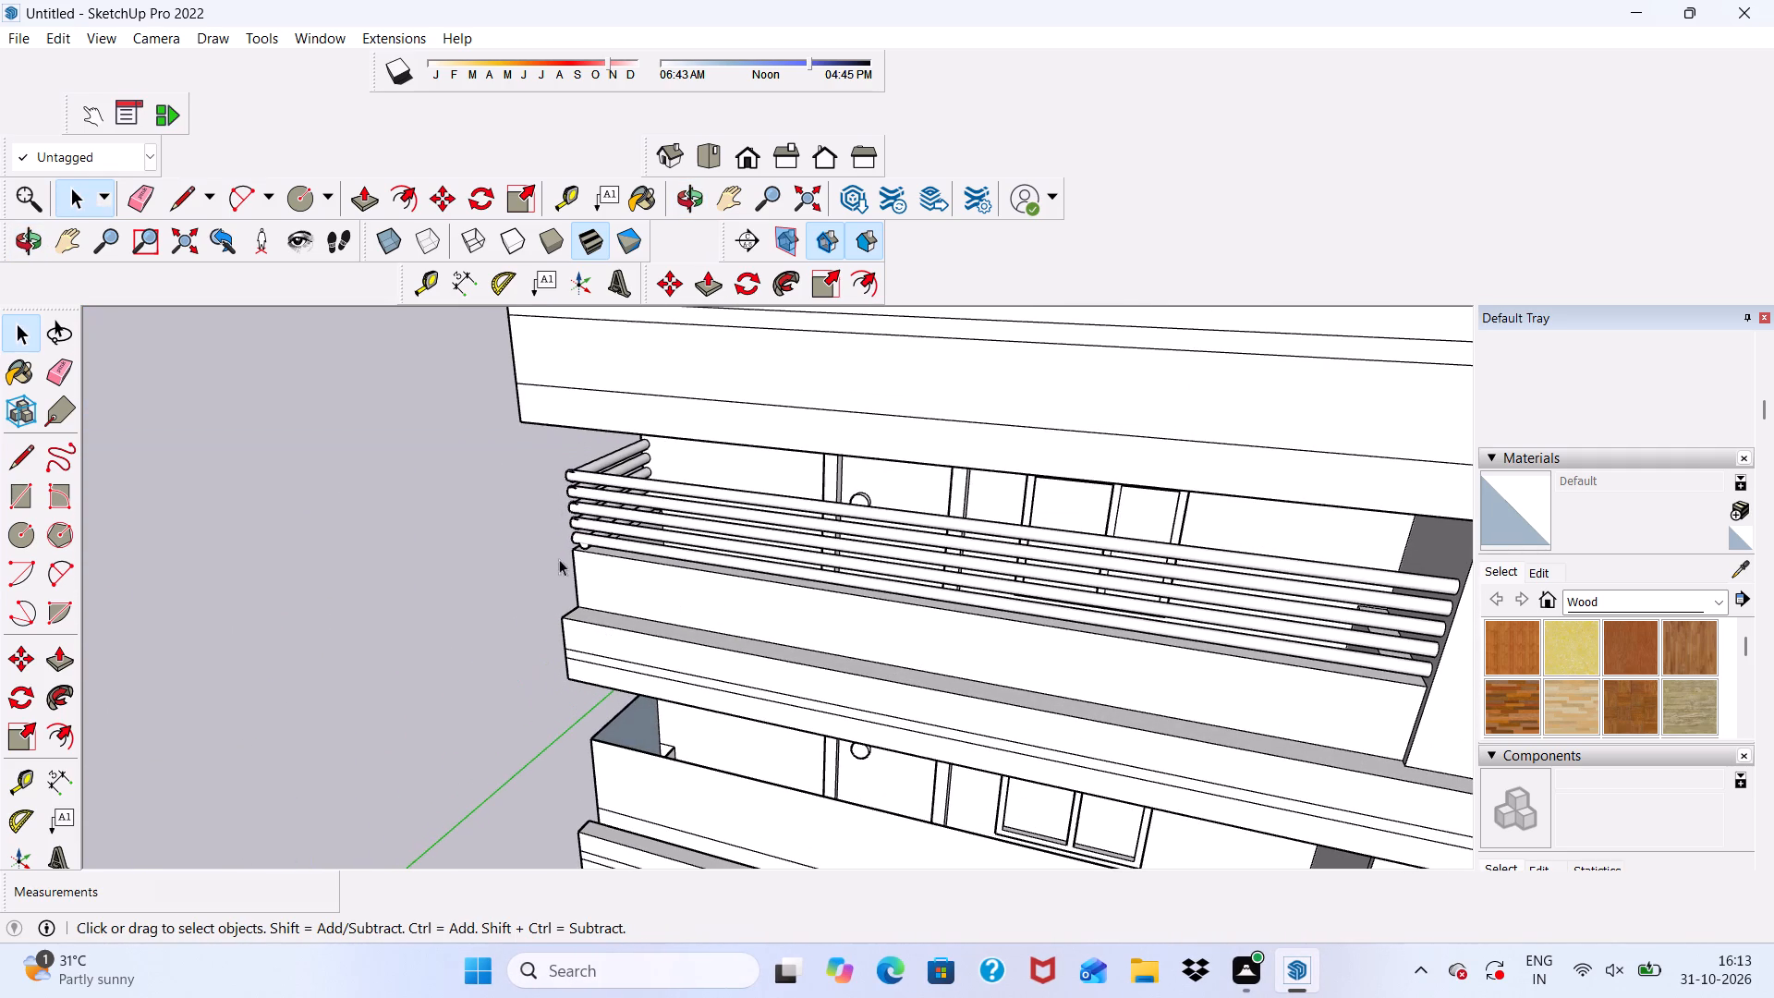
{"action": "scroll", "coordinate": [0, 566], "scroll_direction": "up", "scroll_amount": 1}
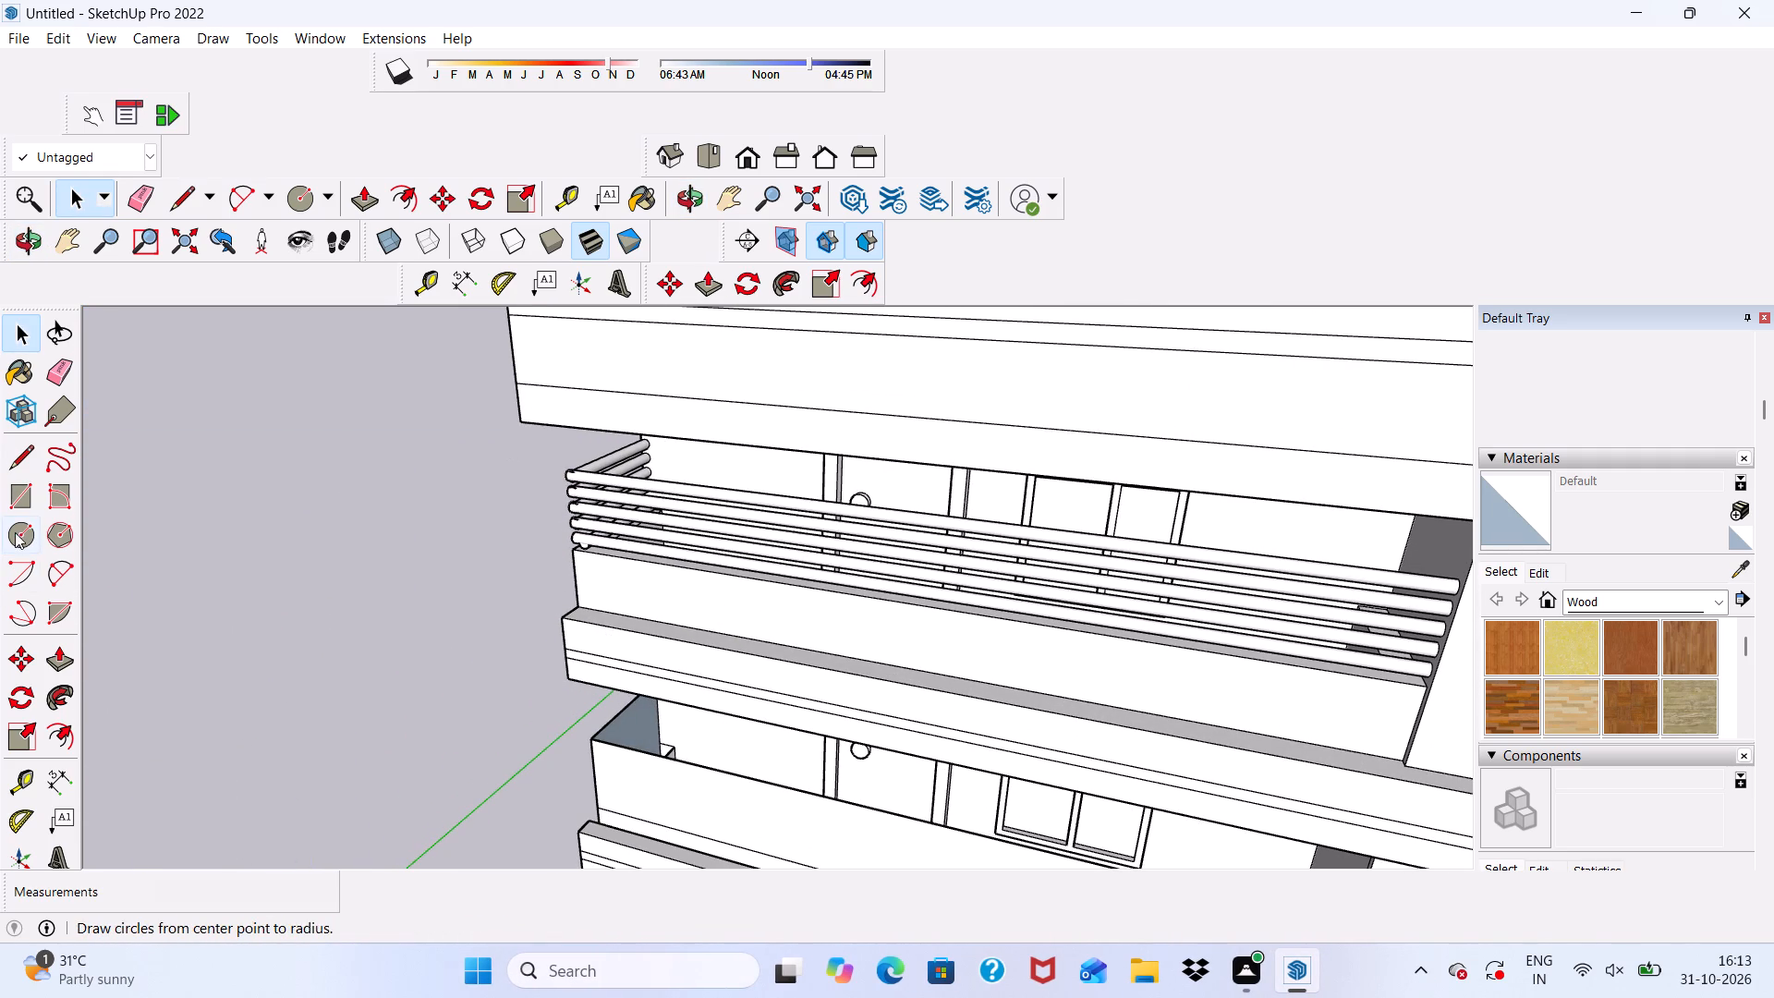
{"action": "left_click", "coordinate": [15, 528]}
{"action": "scroll", "coordinate": [647, 501], "scroll_direction": "up", "scroll_amount": 18}
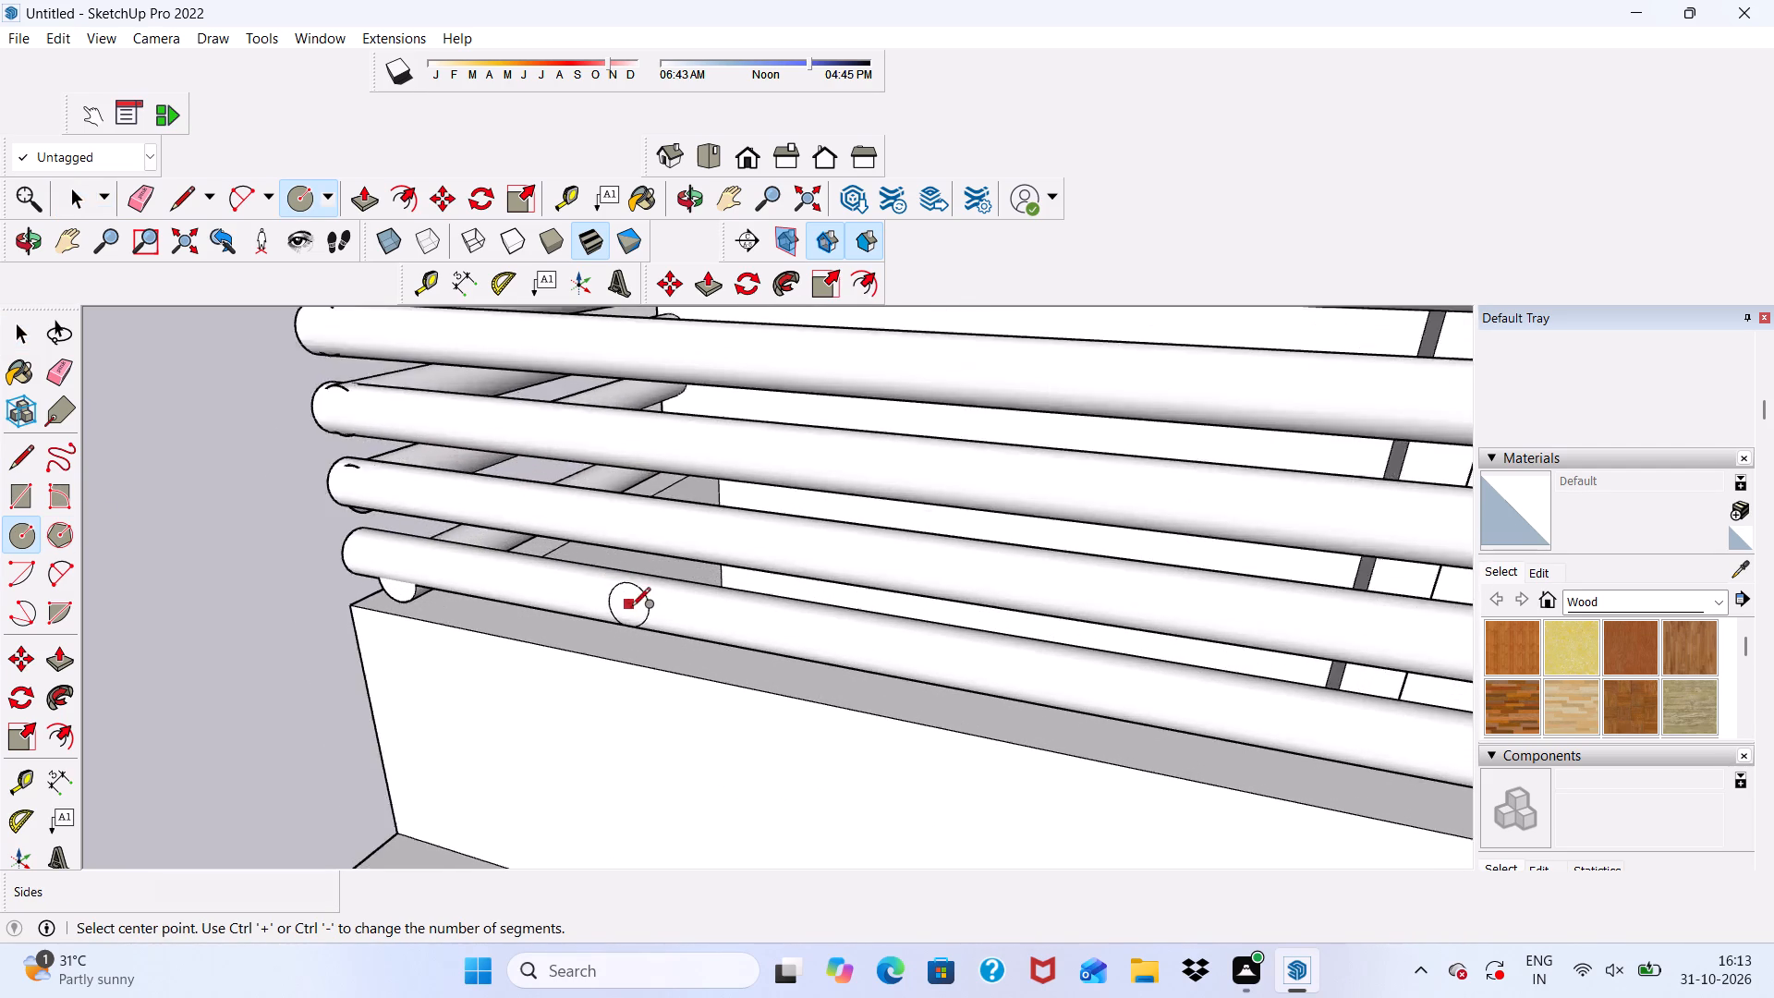
{"action": "scroll", "coordinate": [631, 608], "scroll_direction": "up", "scroll_amount": 1}
{"action": "scroll", "coordinate": [633, 675], "scroll_direction": "down", "scroll_amount": 1}
{"action": "scroll", "coordinate": [641, 697], "scroll_direction": "up", "scroll_amount": 12}
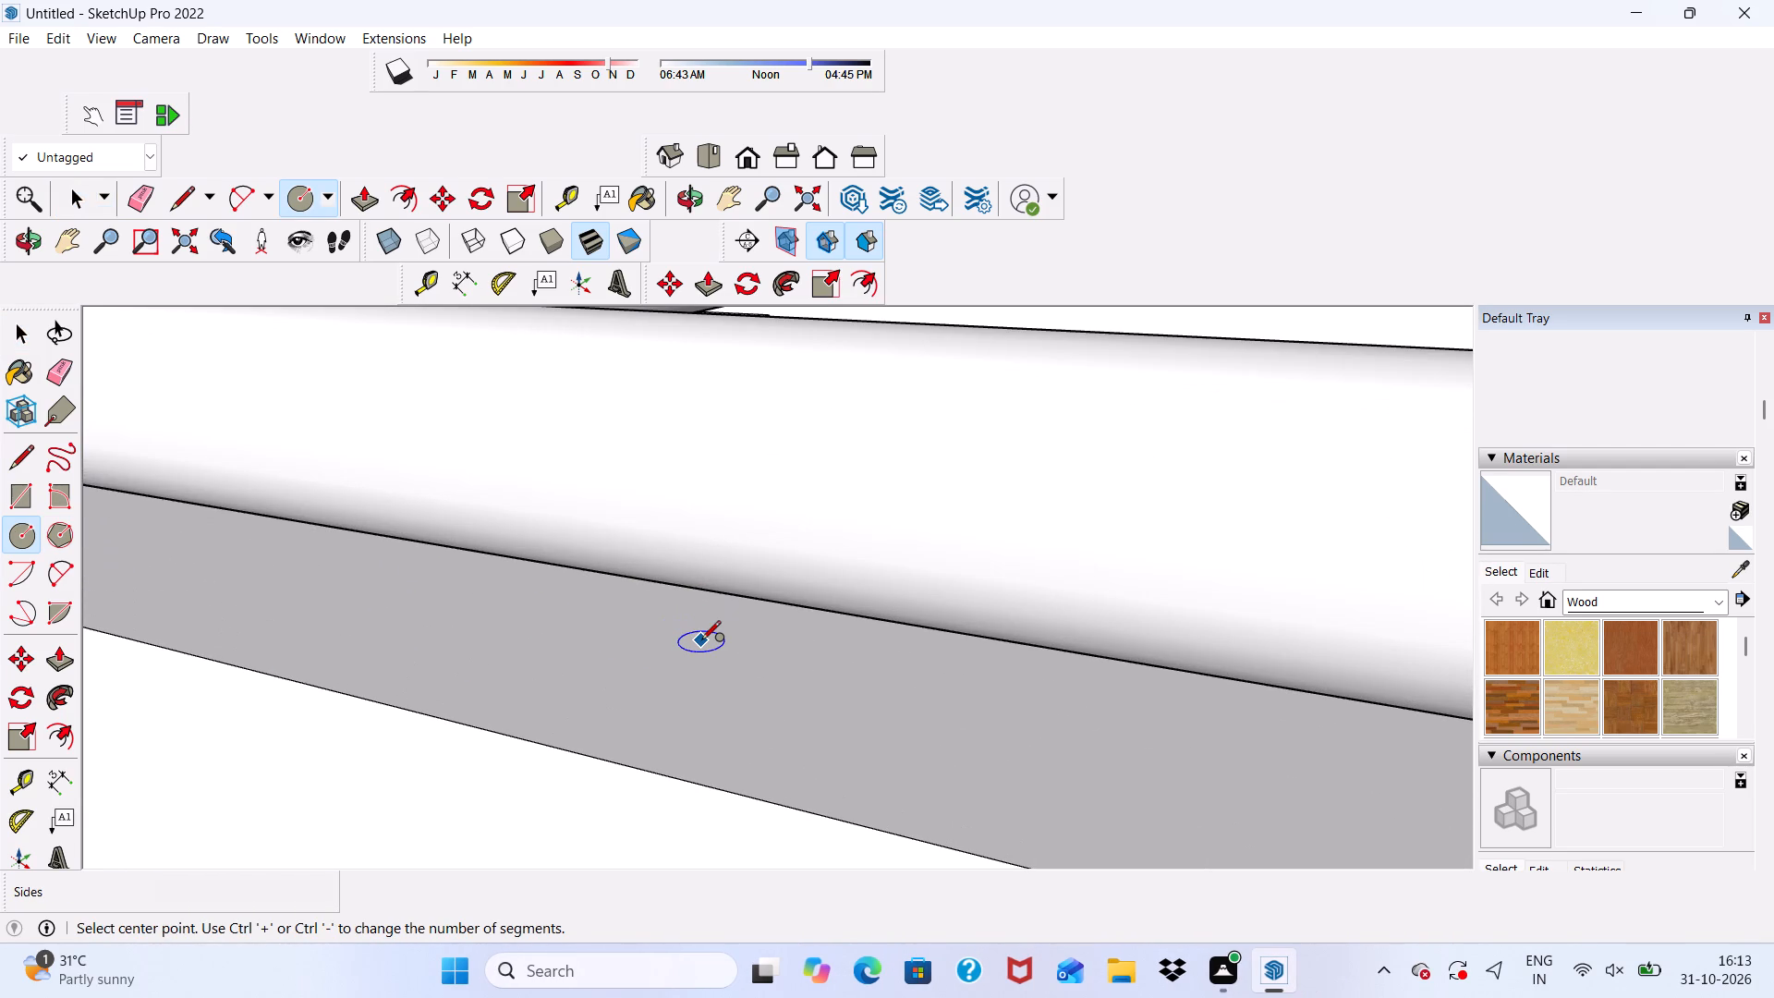
{"action": "left_click", "coordinate": [701, 641]}
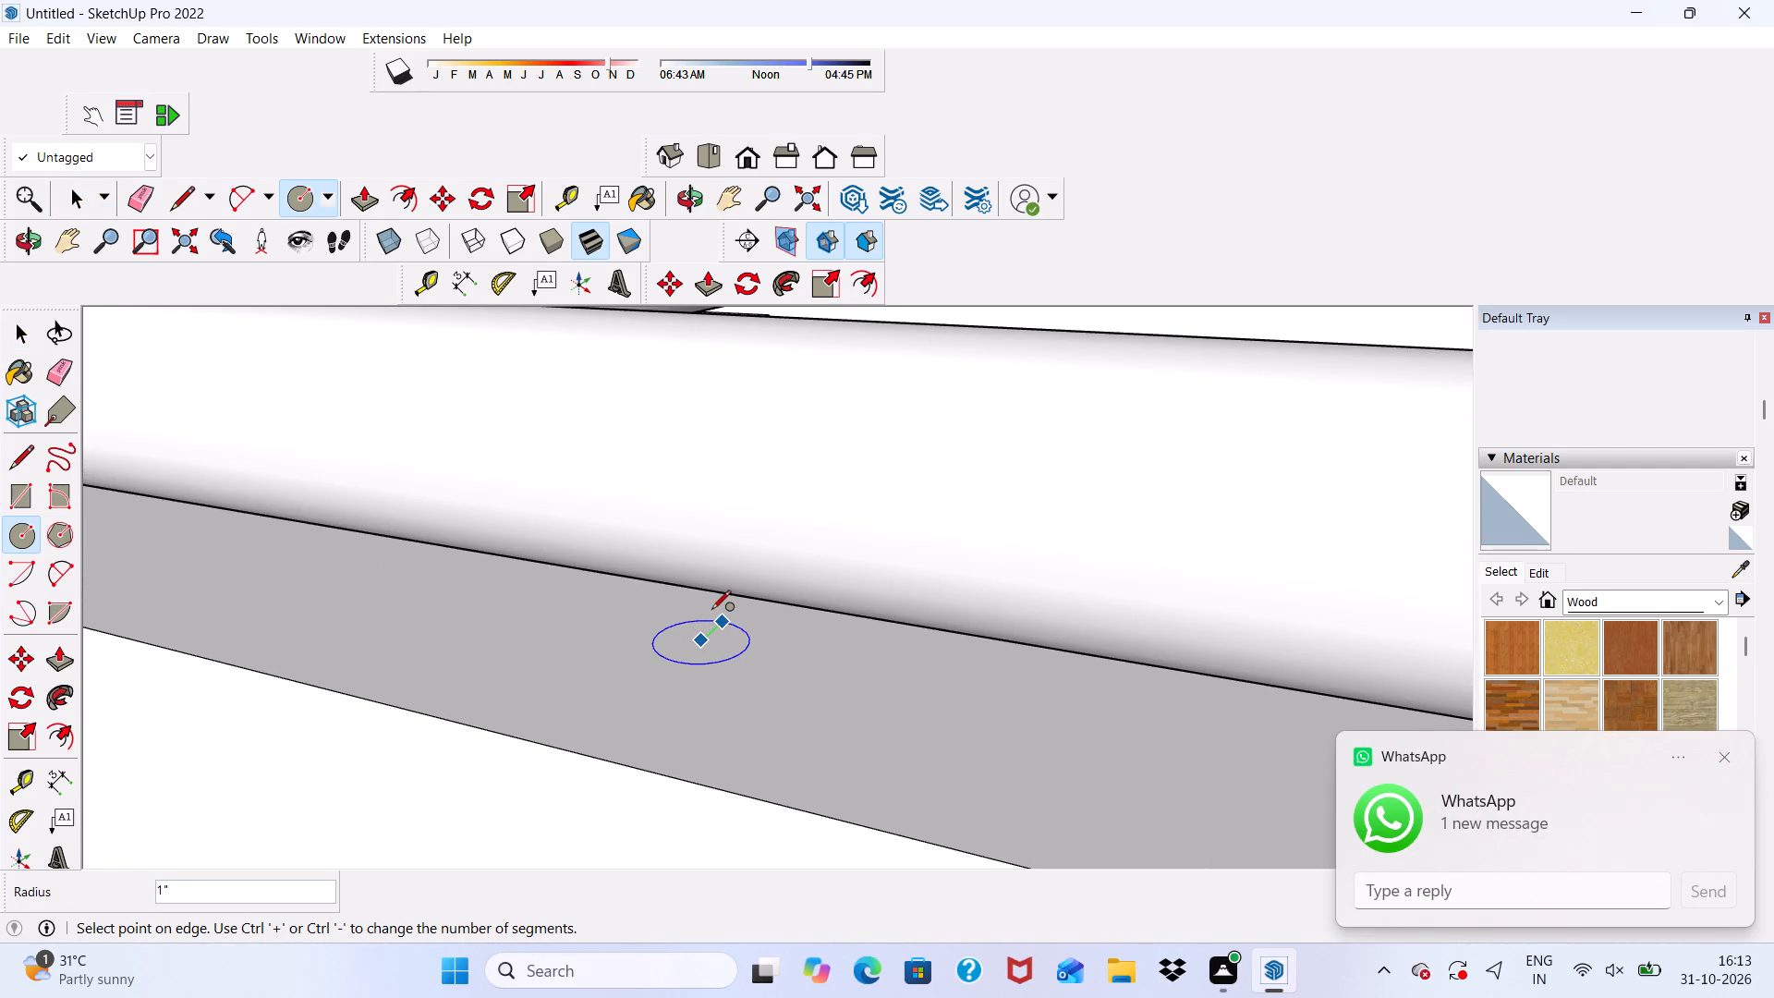
{"action": "left_click", "coordinate": [711, 611]}
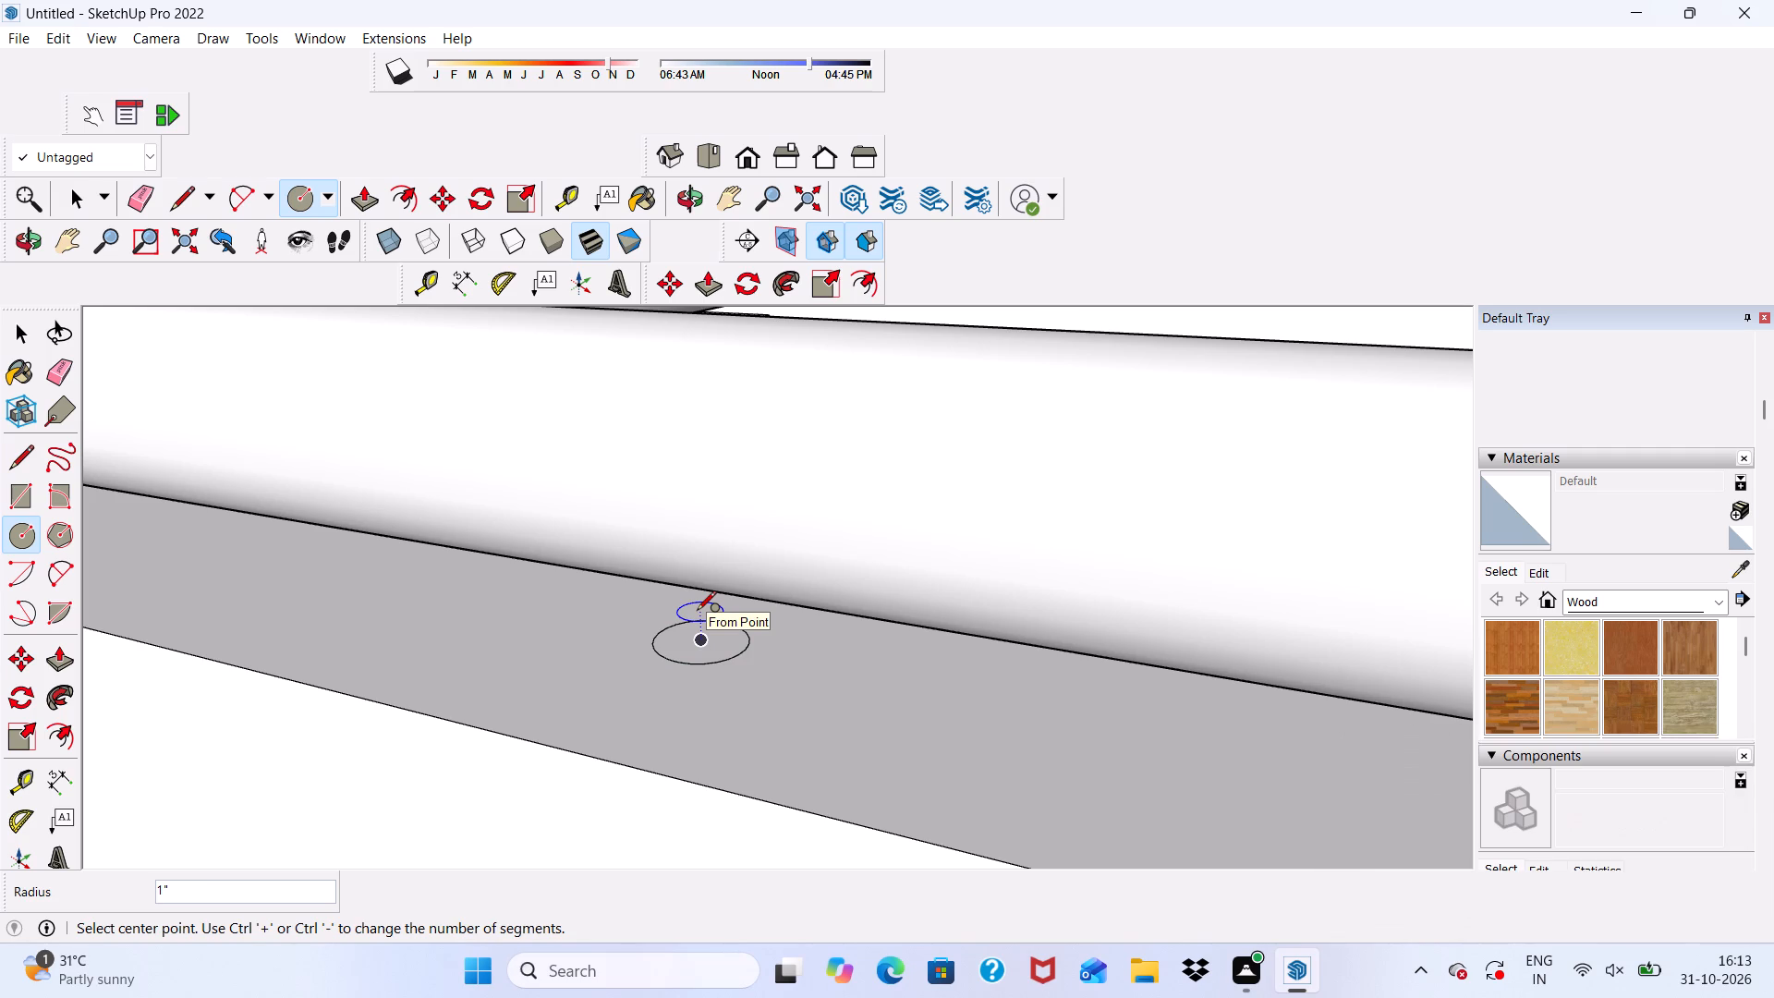
{"action": "key", "text": "space"}
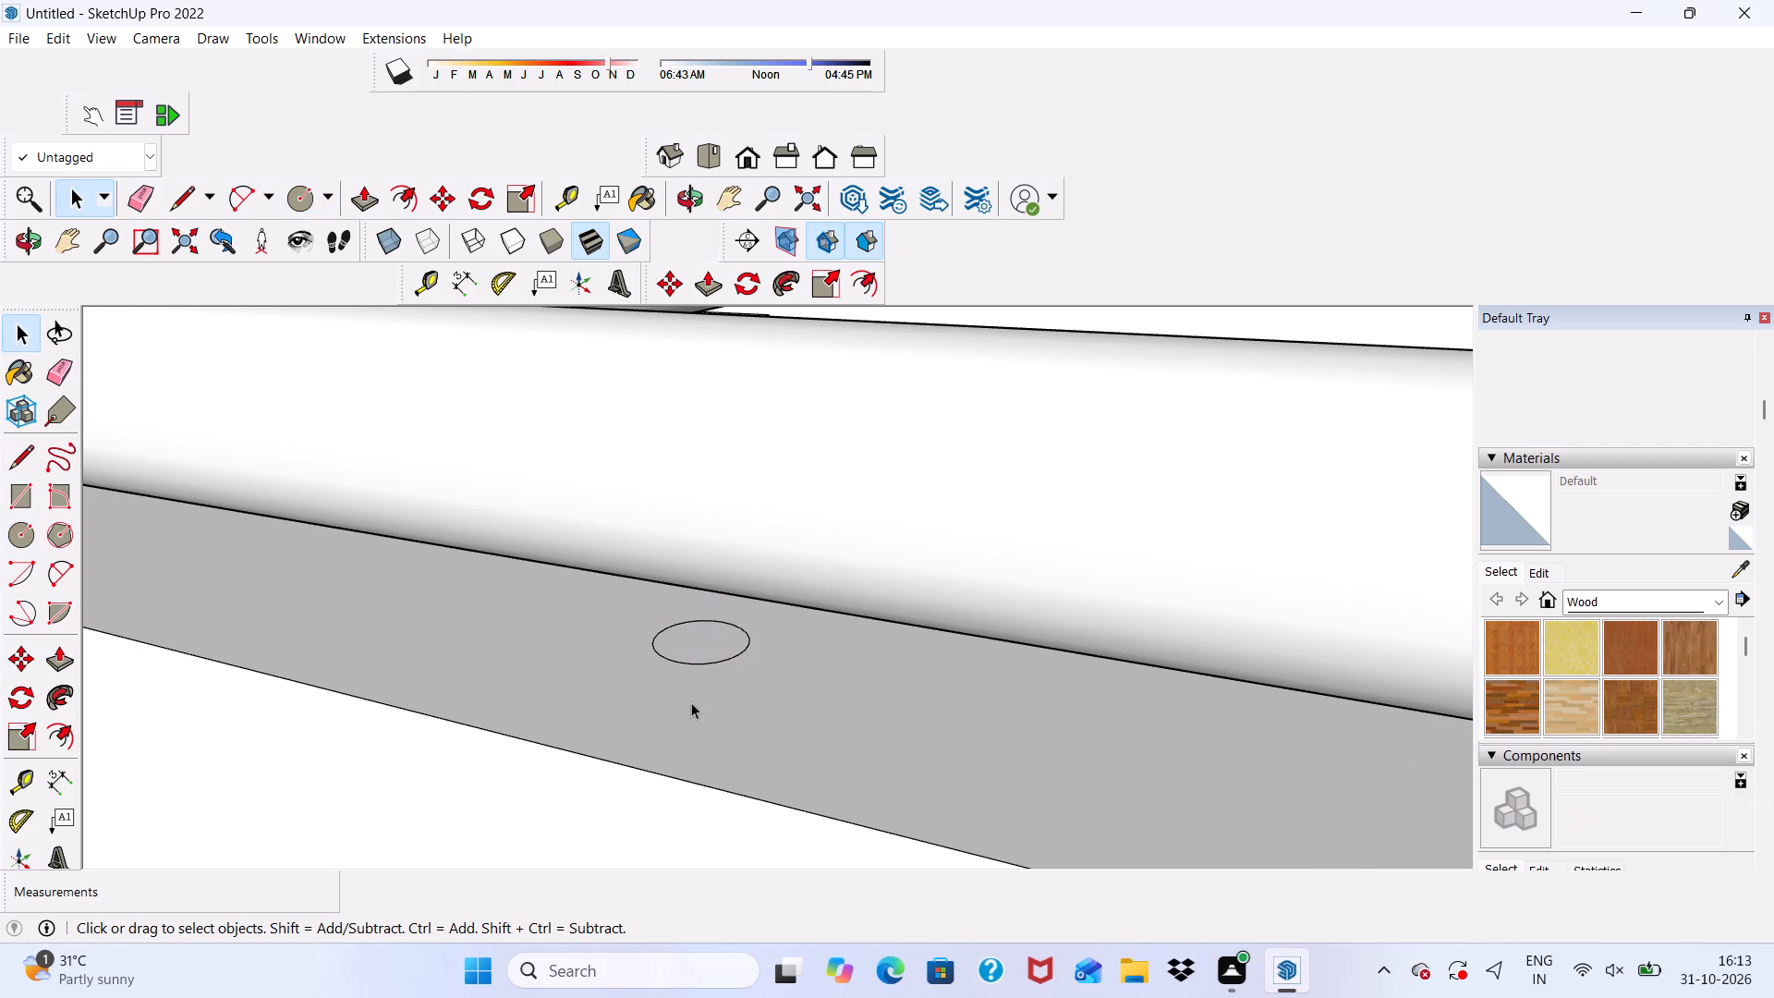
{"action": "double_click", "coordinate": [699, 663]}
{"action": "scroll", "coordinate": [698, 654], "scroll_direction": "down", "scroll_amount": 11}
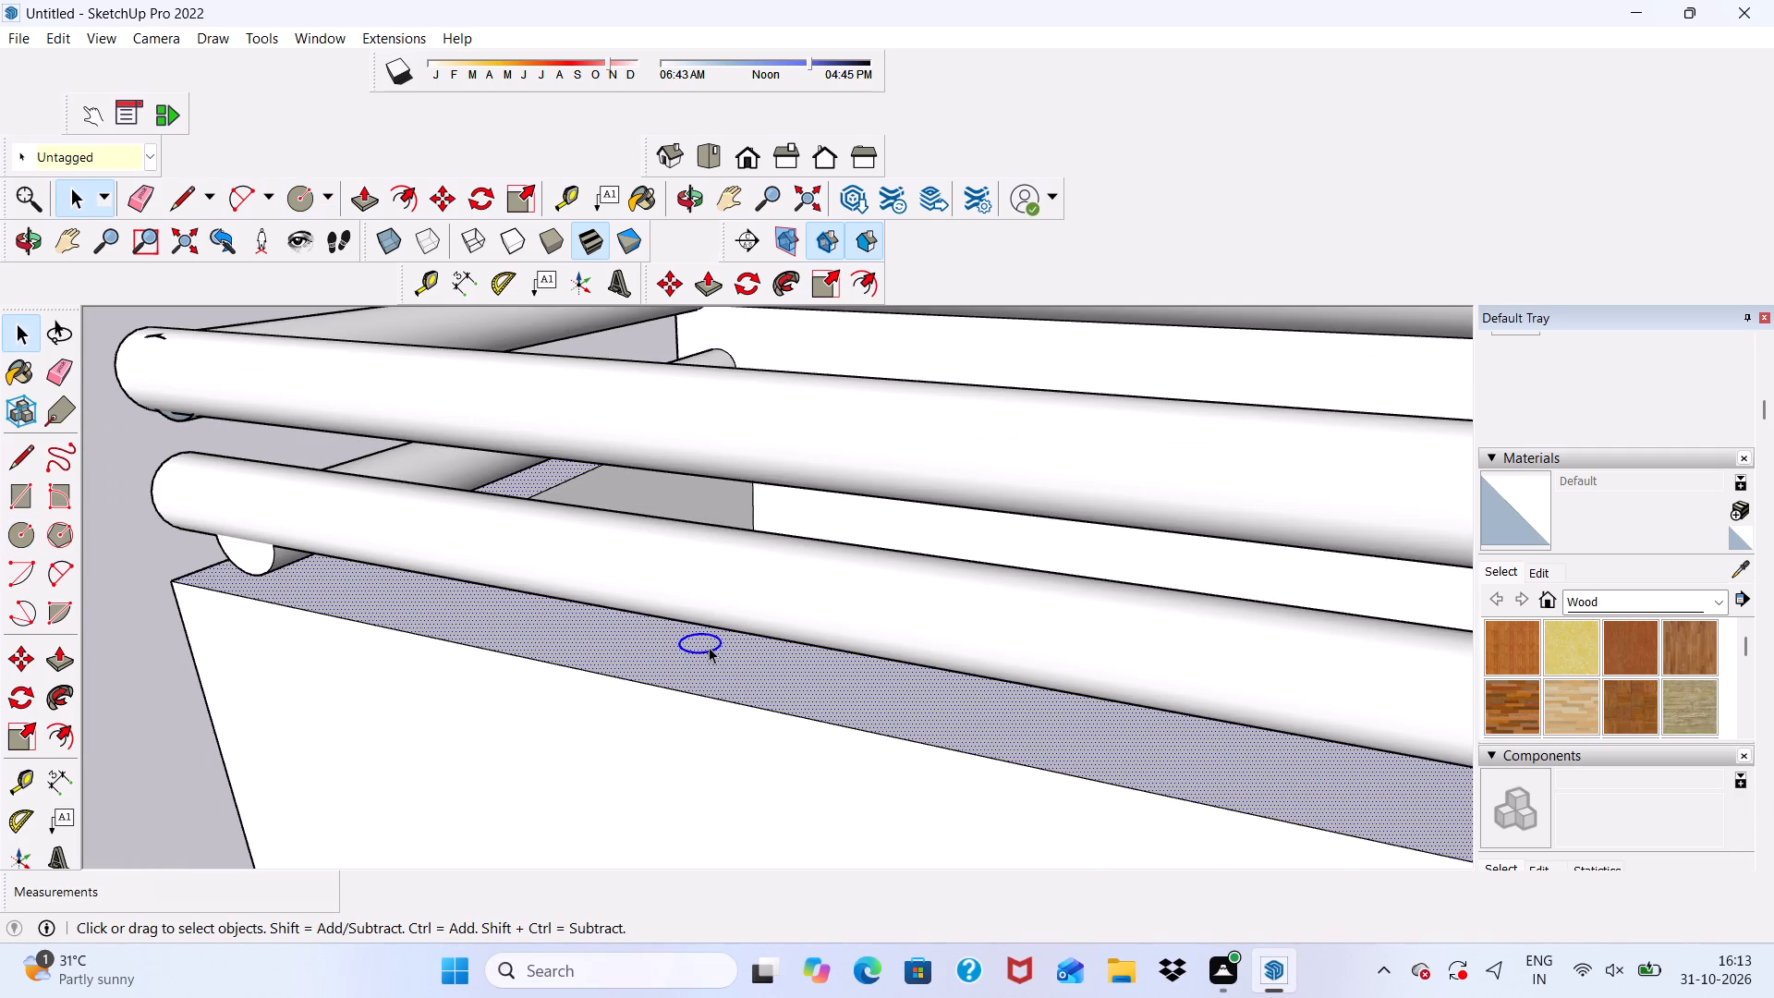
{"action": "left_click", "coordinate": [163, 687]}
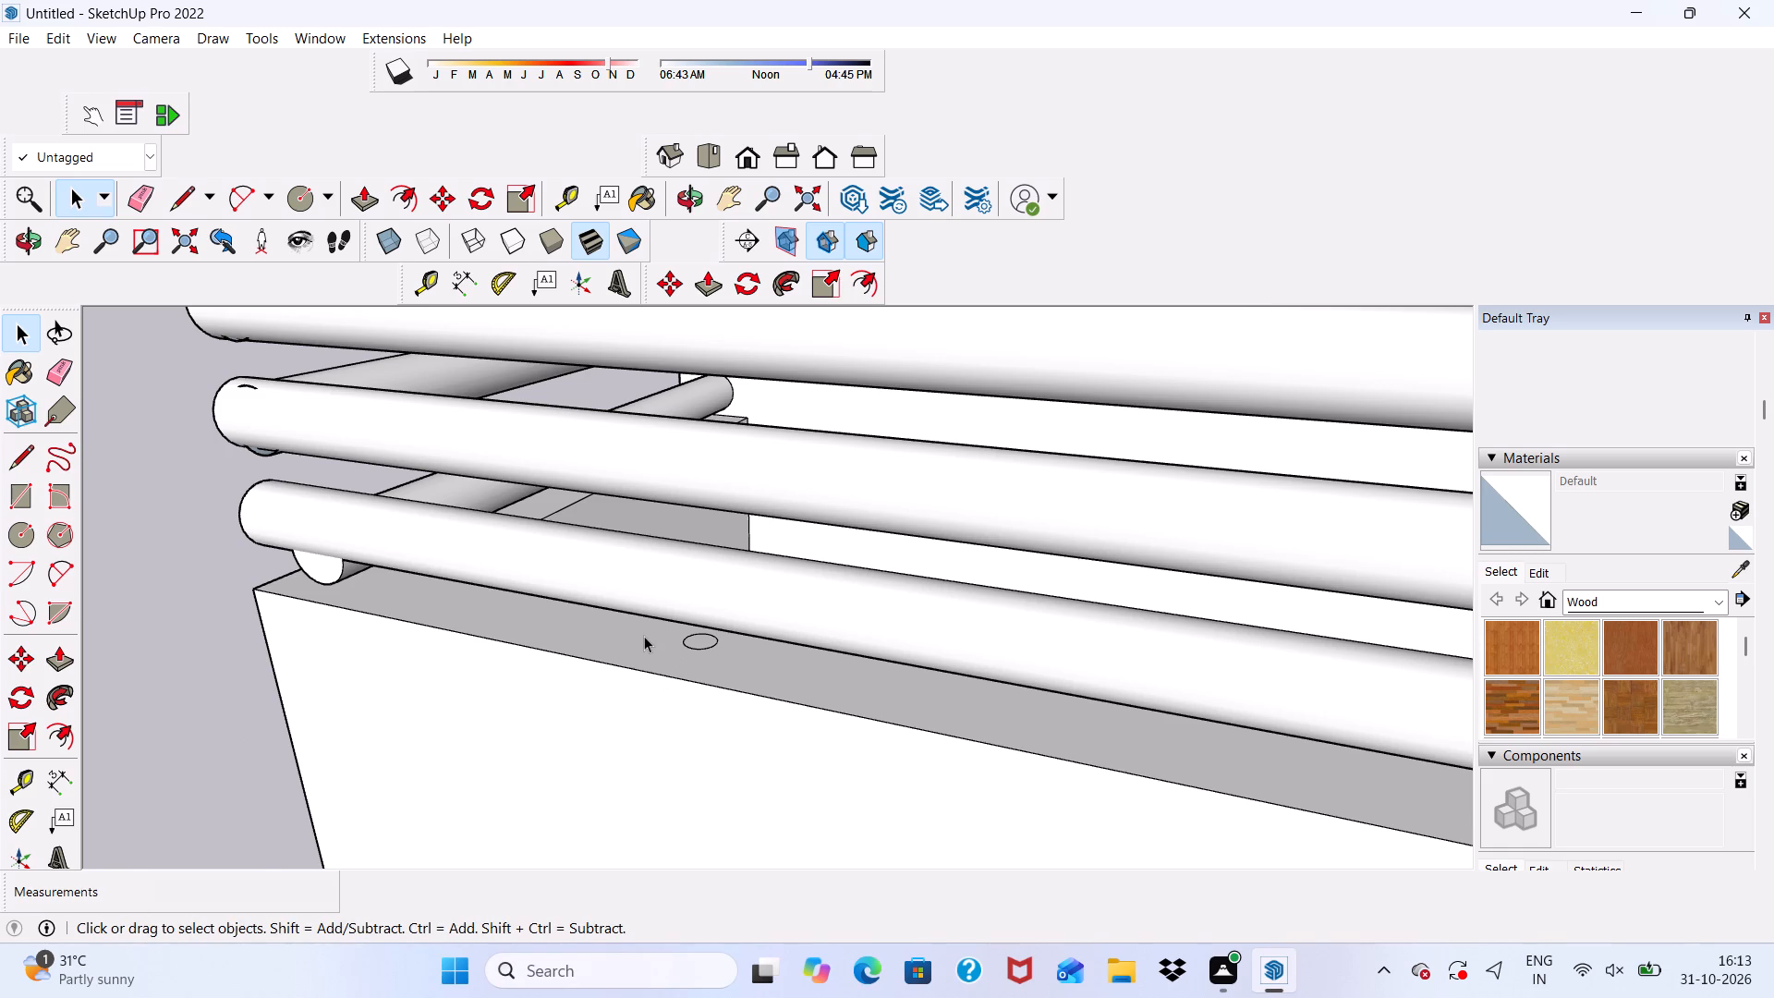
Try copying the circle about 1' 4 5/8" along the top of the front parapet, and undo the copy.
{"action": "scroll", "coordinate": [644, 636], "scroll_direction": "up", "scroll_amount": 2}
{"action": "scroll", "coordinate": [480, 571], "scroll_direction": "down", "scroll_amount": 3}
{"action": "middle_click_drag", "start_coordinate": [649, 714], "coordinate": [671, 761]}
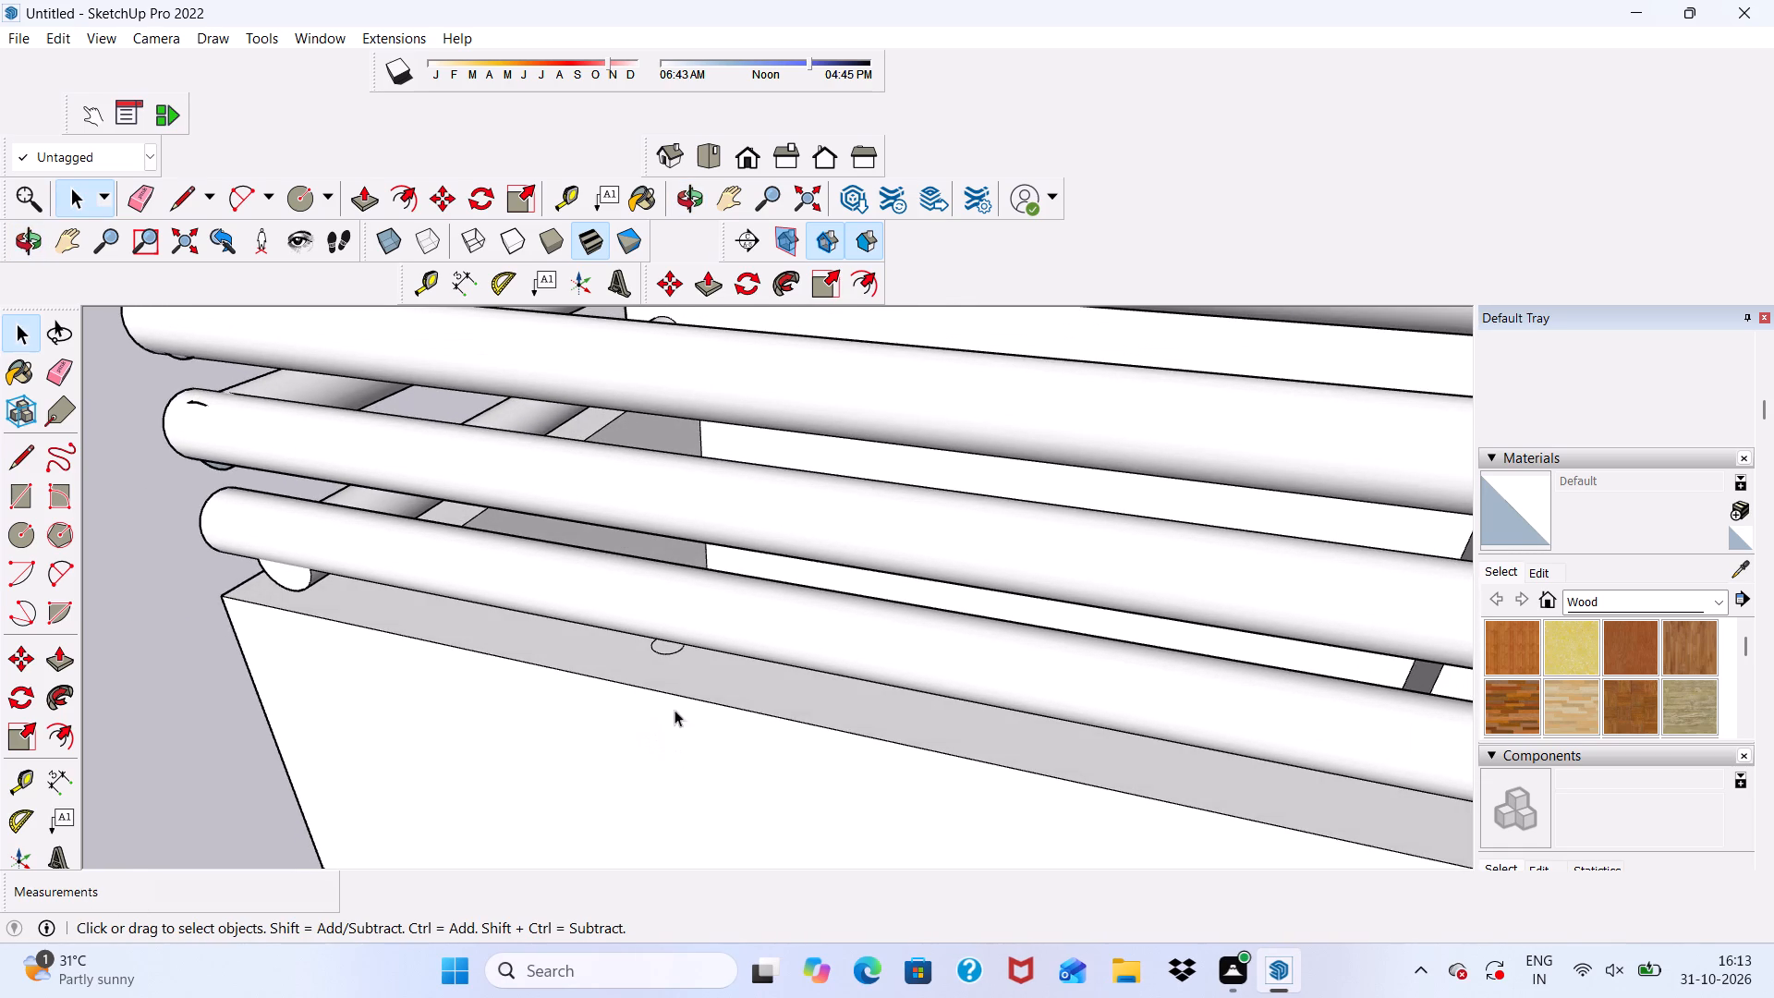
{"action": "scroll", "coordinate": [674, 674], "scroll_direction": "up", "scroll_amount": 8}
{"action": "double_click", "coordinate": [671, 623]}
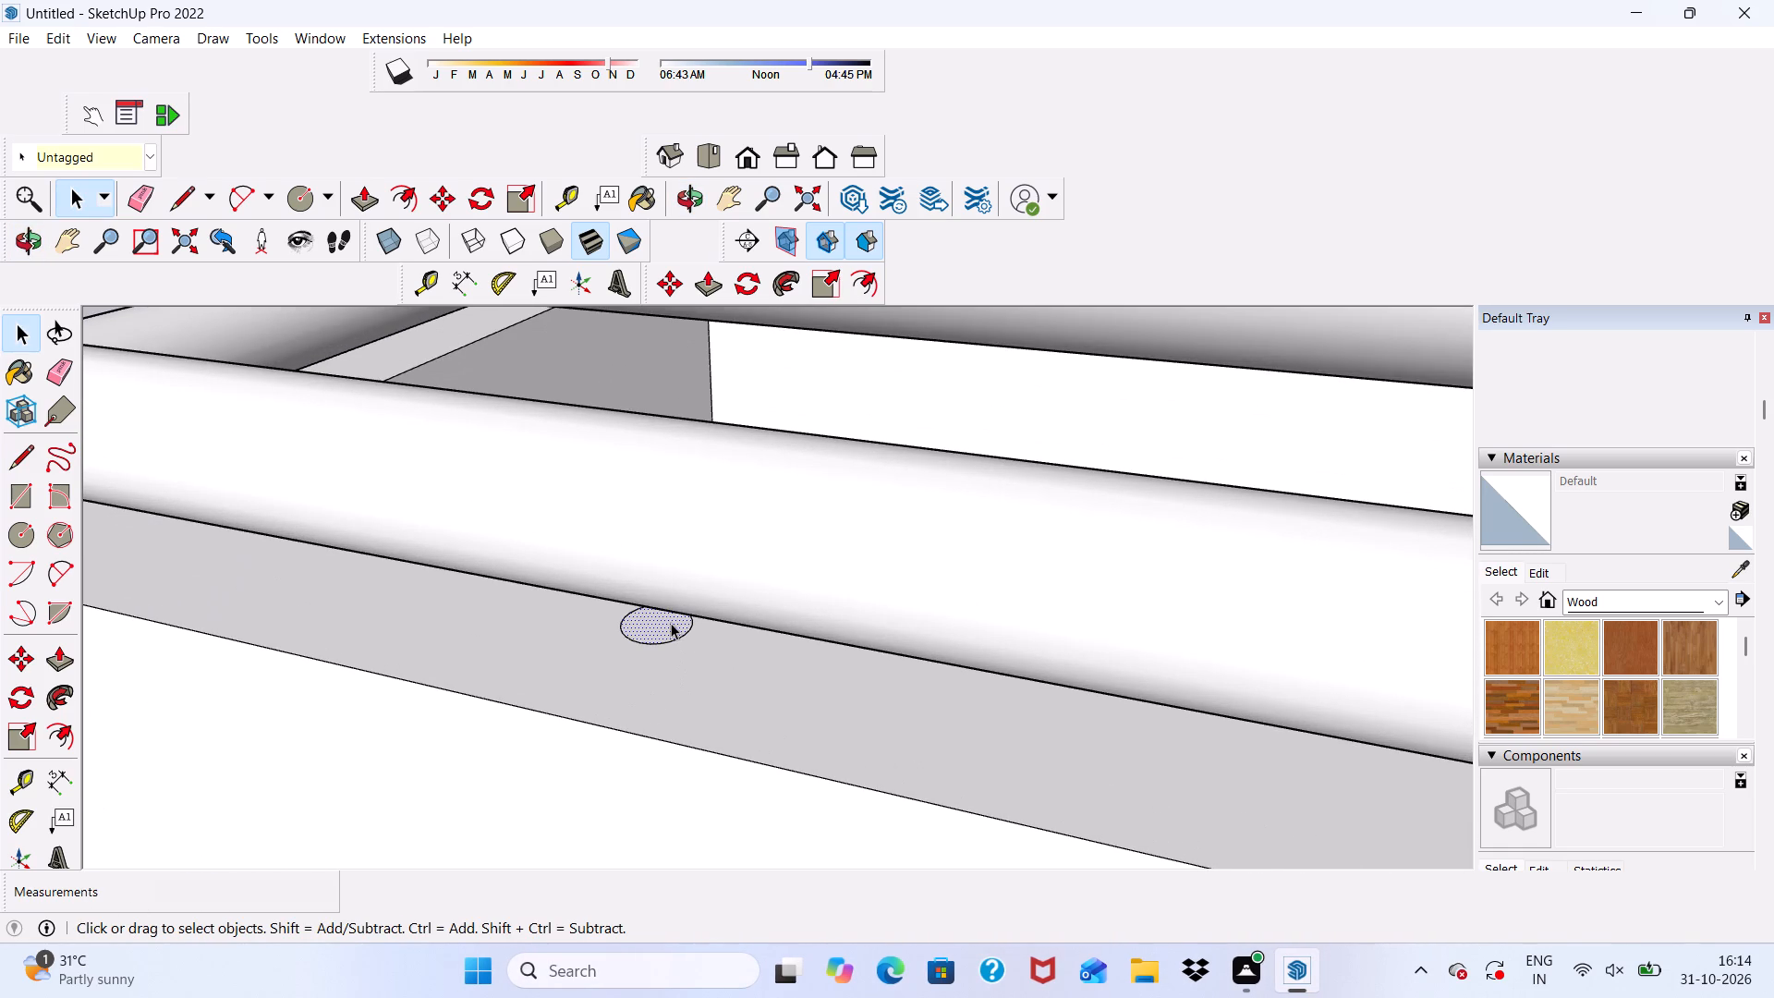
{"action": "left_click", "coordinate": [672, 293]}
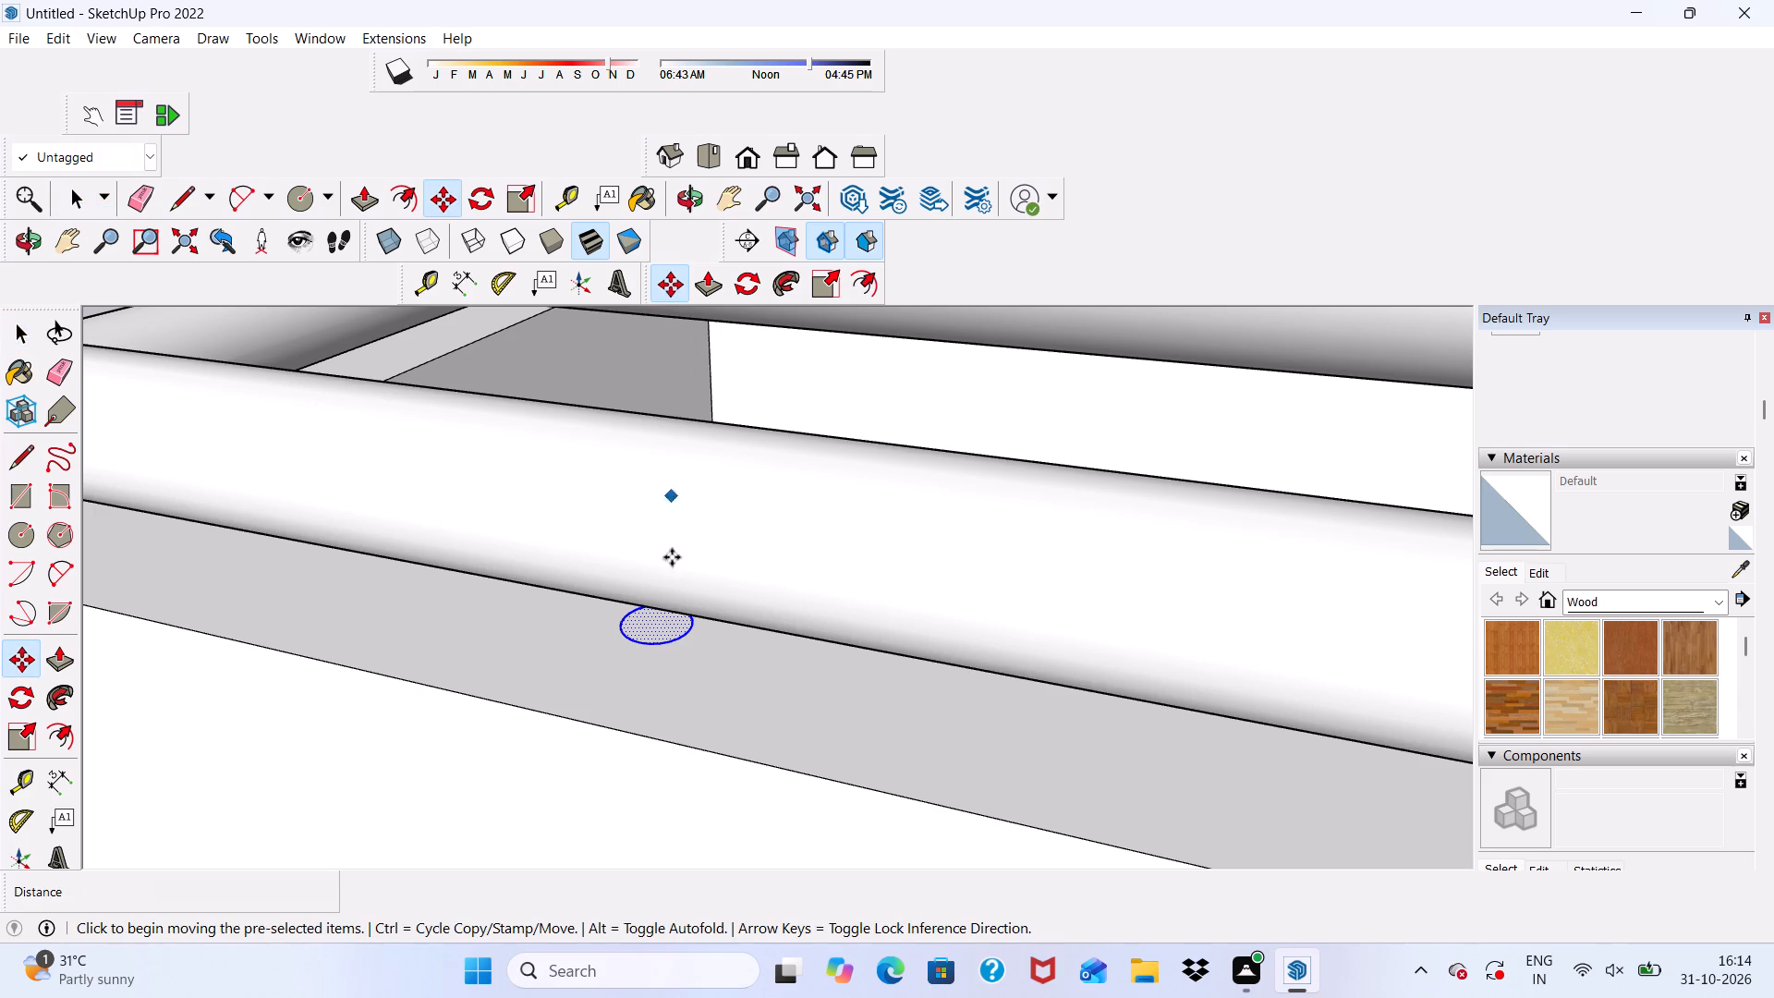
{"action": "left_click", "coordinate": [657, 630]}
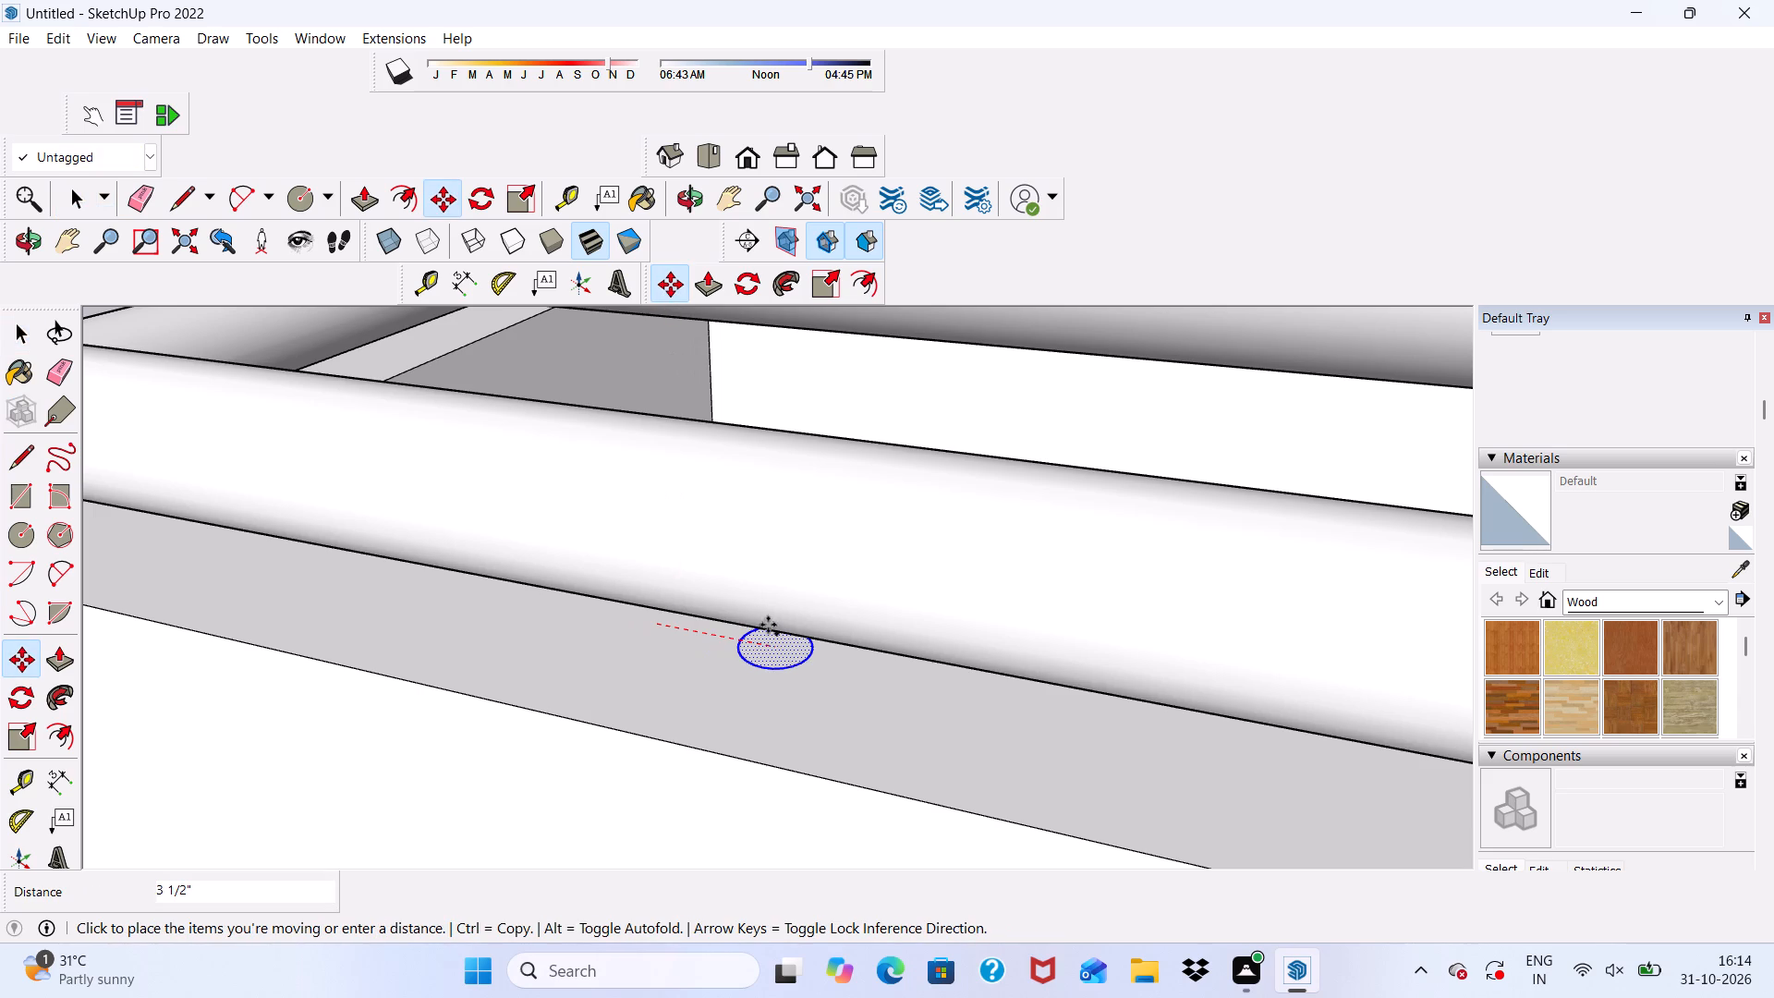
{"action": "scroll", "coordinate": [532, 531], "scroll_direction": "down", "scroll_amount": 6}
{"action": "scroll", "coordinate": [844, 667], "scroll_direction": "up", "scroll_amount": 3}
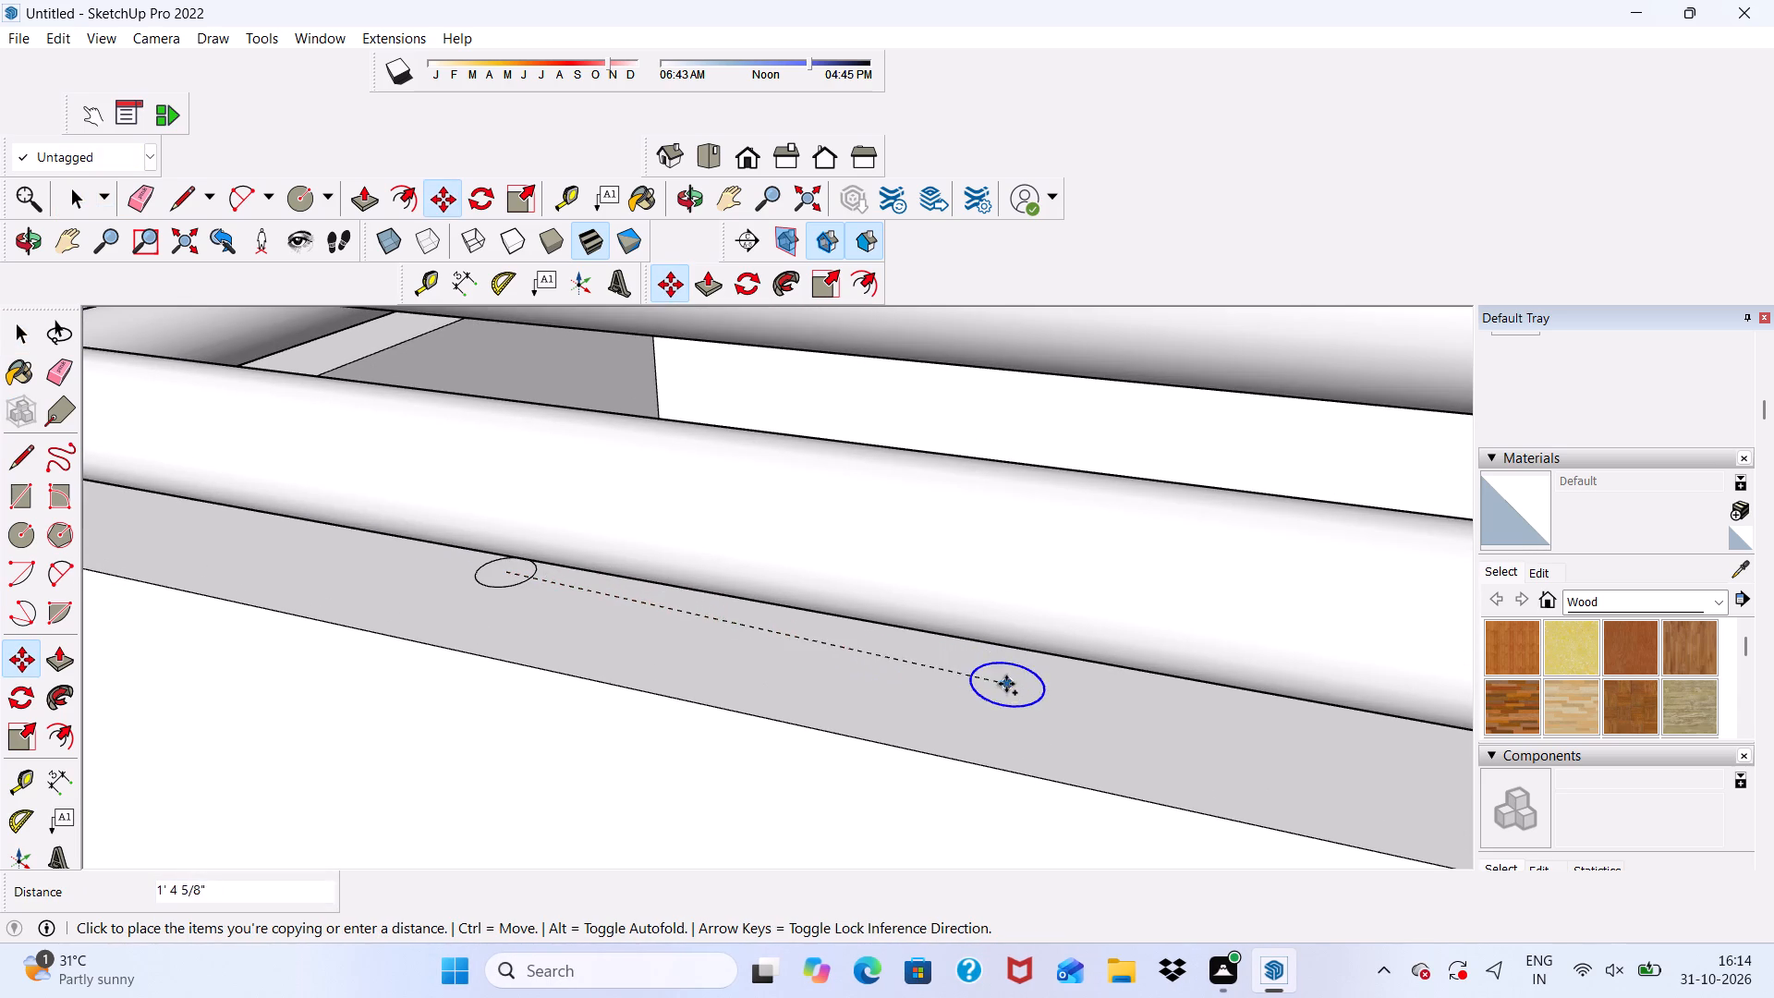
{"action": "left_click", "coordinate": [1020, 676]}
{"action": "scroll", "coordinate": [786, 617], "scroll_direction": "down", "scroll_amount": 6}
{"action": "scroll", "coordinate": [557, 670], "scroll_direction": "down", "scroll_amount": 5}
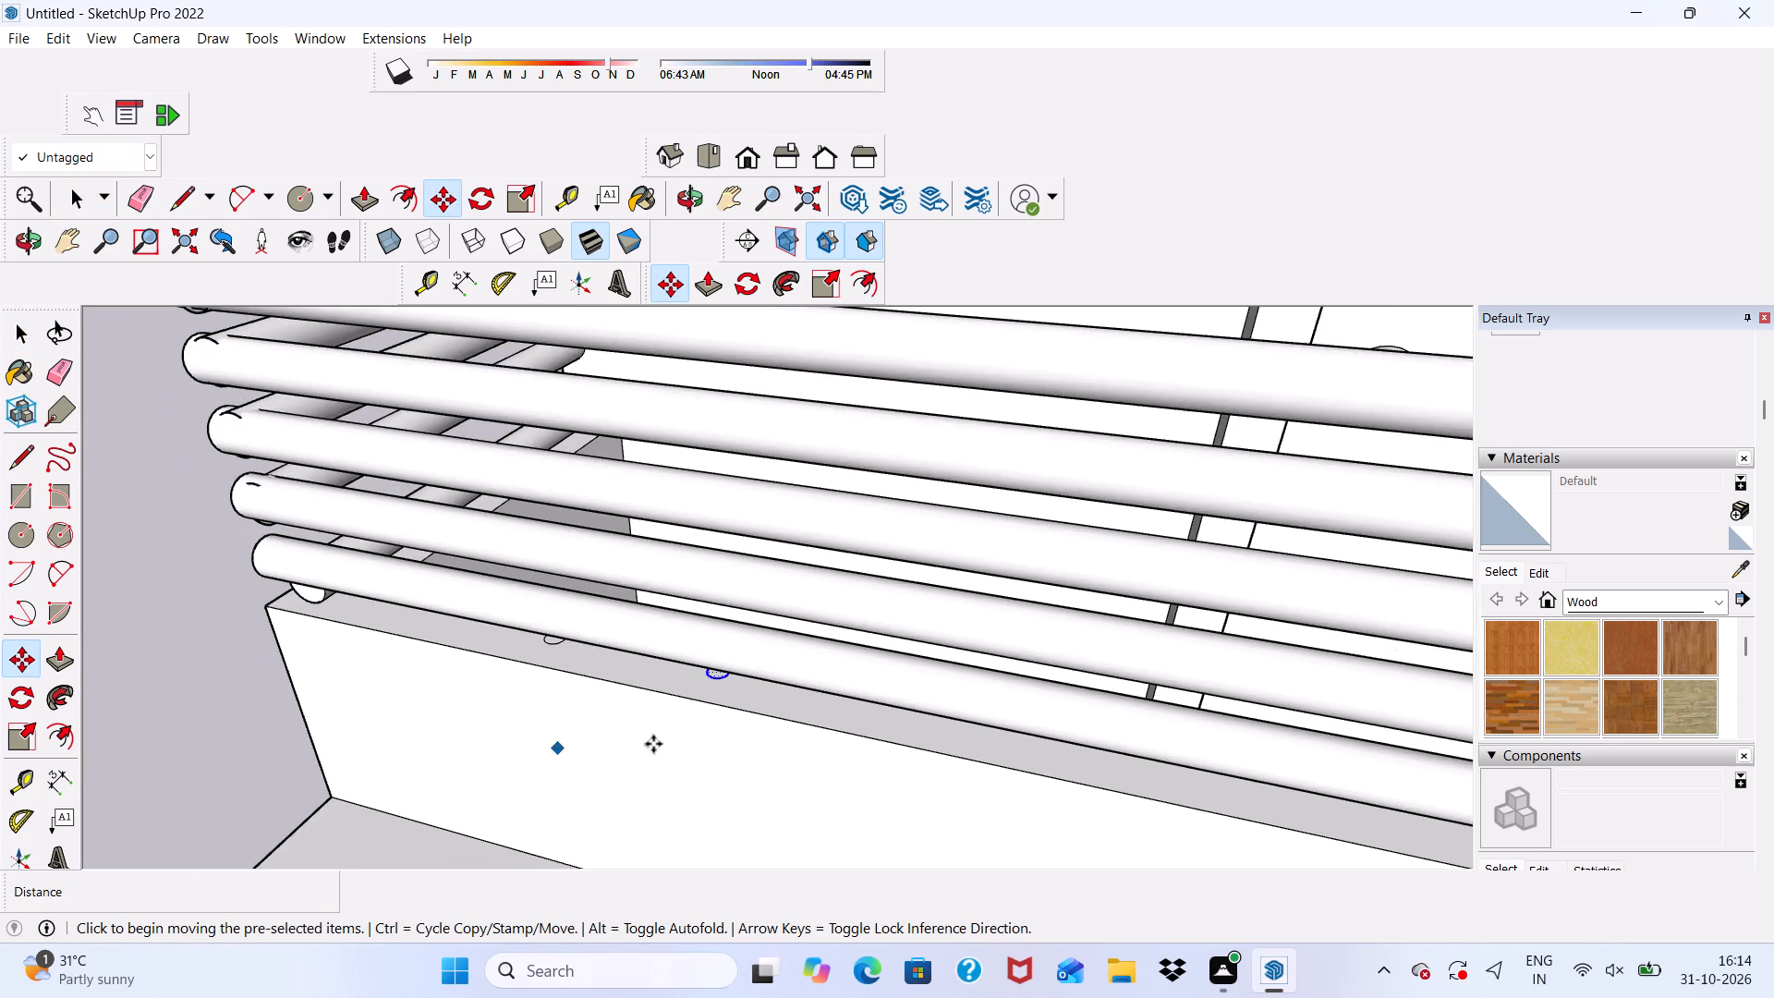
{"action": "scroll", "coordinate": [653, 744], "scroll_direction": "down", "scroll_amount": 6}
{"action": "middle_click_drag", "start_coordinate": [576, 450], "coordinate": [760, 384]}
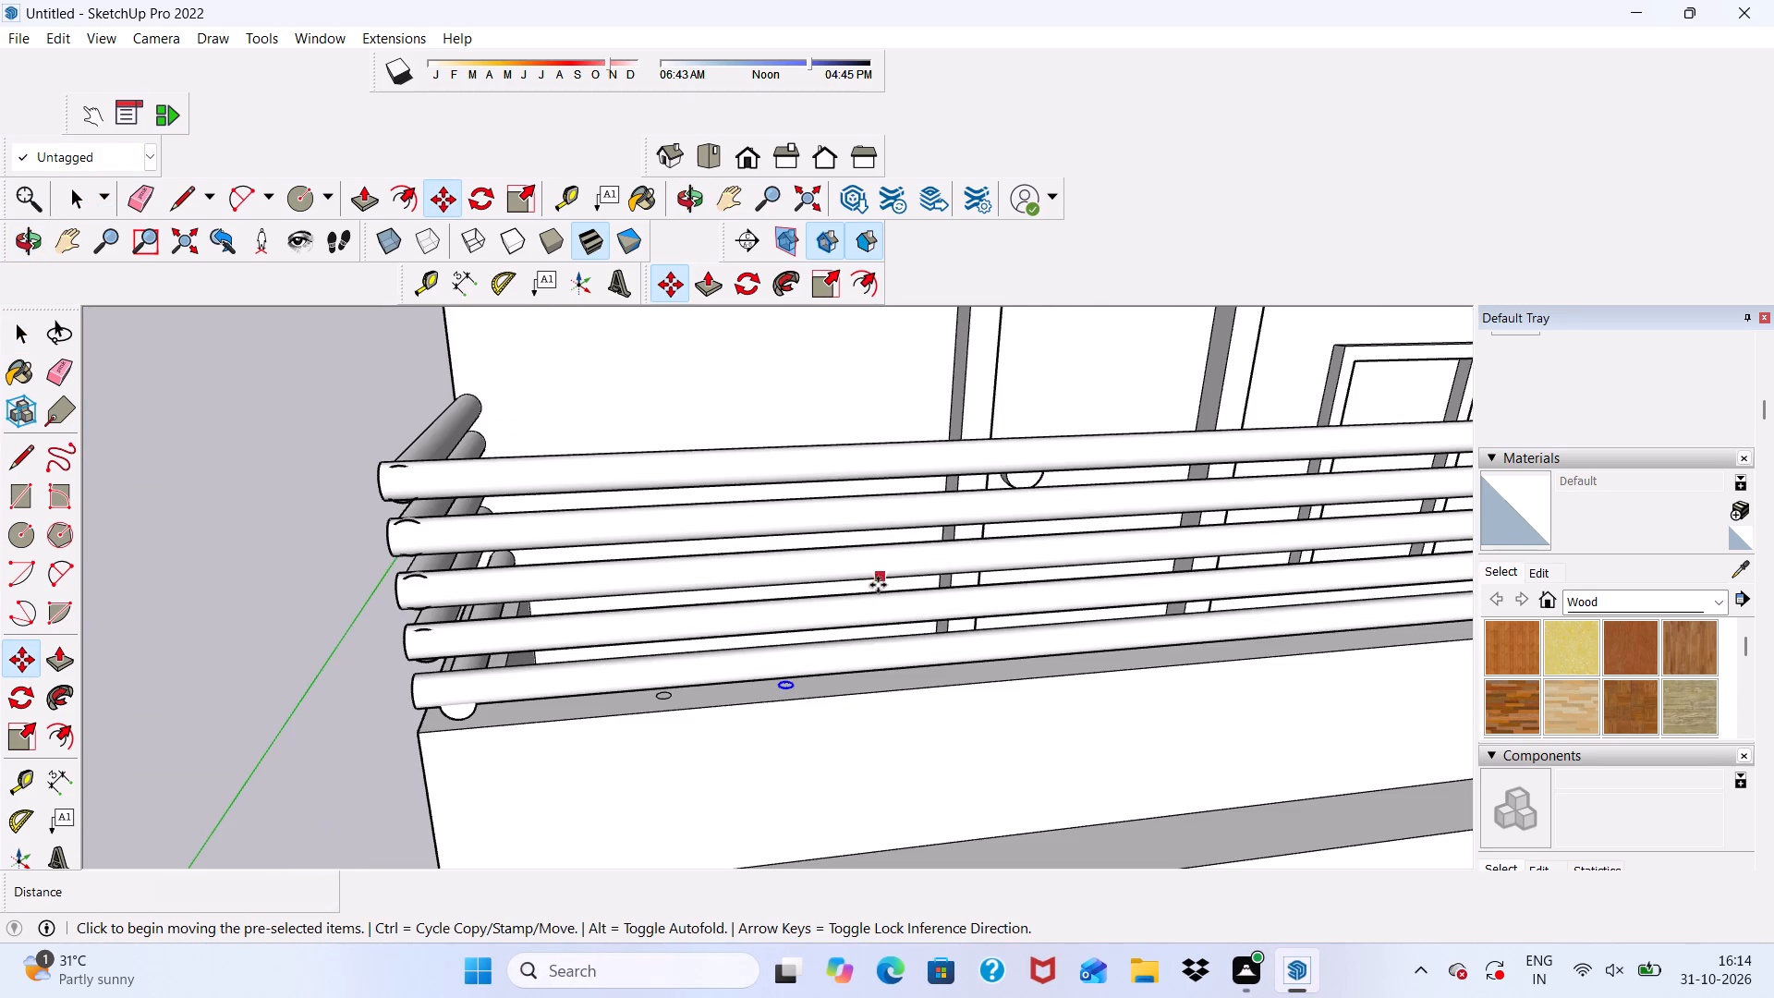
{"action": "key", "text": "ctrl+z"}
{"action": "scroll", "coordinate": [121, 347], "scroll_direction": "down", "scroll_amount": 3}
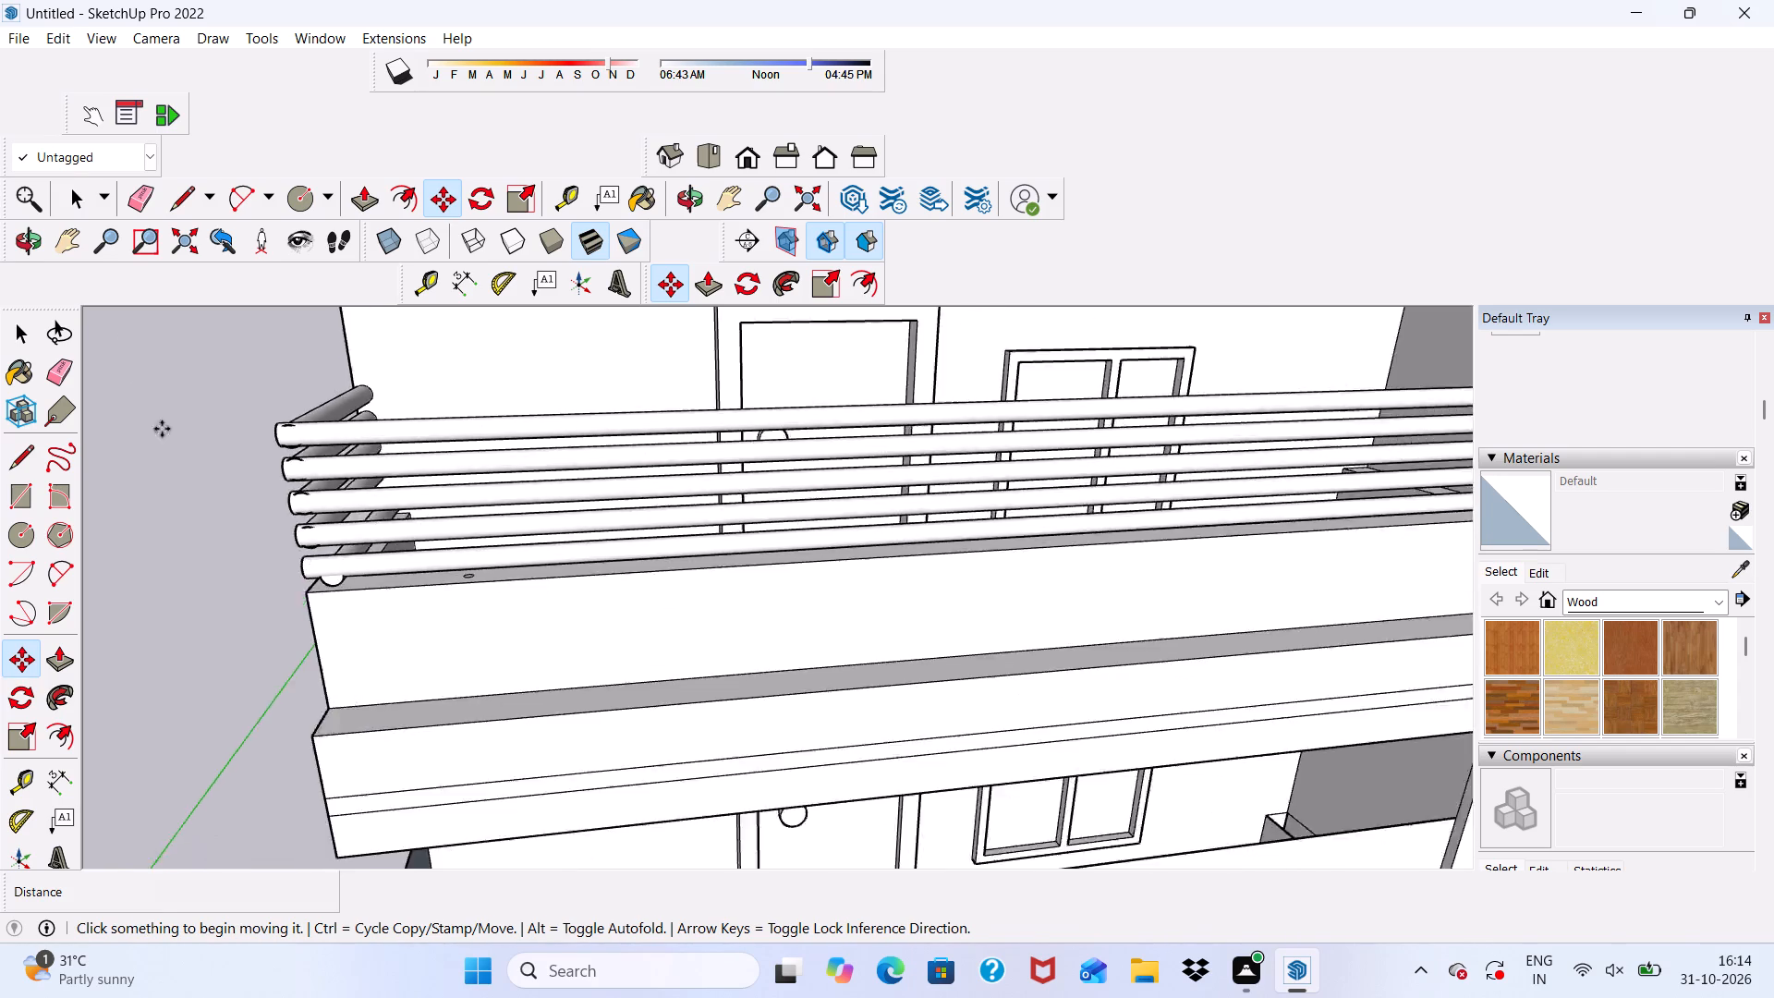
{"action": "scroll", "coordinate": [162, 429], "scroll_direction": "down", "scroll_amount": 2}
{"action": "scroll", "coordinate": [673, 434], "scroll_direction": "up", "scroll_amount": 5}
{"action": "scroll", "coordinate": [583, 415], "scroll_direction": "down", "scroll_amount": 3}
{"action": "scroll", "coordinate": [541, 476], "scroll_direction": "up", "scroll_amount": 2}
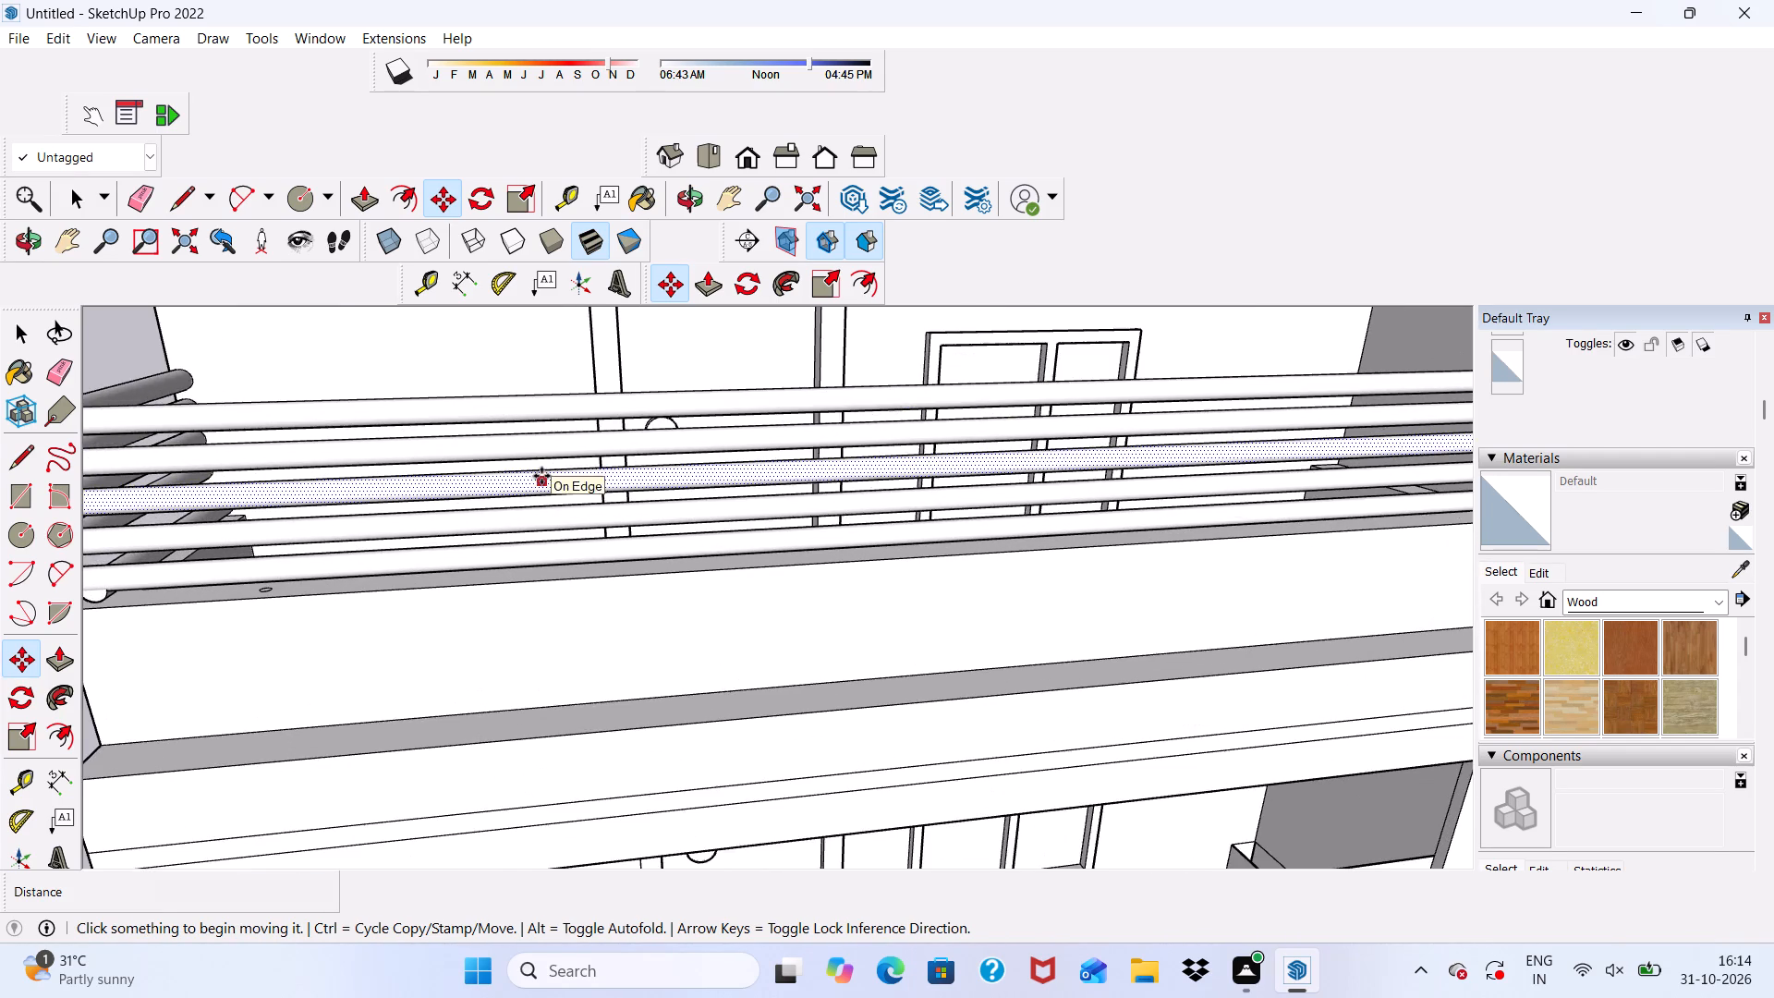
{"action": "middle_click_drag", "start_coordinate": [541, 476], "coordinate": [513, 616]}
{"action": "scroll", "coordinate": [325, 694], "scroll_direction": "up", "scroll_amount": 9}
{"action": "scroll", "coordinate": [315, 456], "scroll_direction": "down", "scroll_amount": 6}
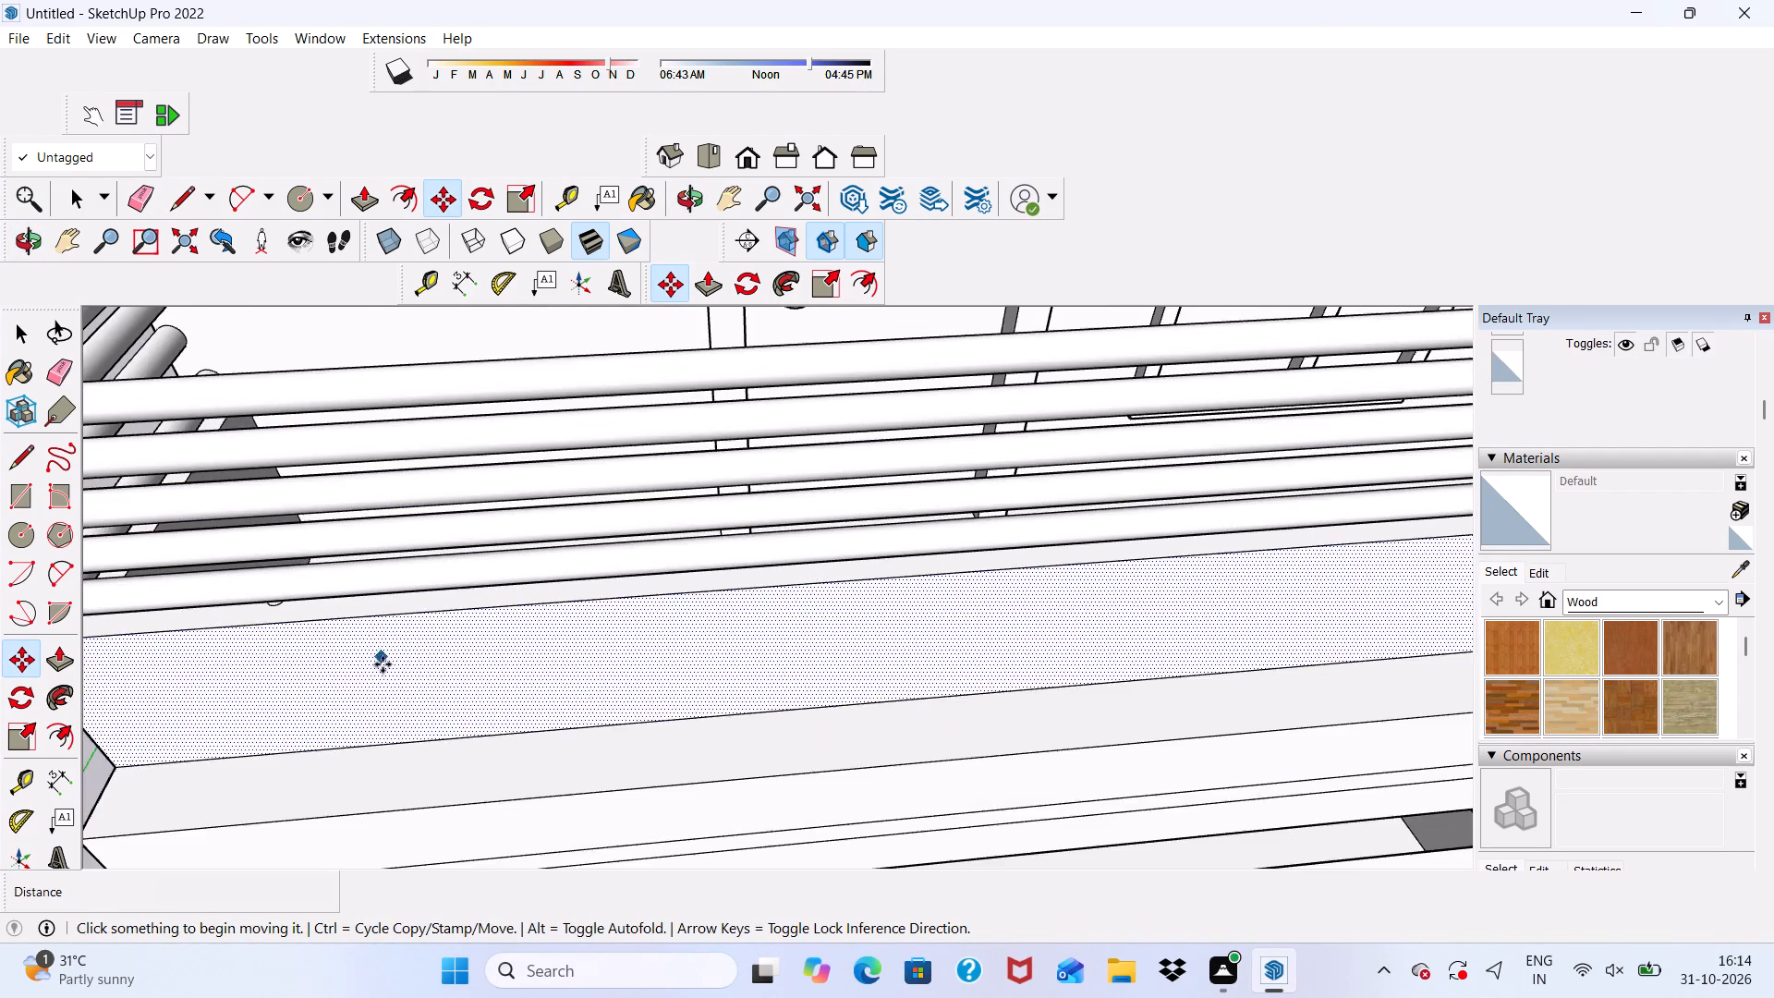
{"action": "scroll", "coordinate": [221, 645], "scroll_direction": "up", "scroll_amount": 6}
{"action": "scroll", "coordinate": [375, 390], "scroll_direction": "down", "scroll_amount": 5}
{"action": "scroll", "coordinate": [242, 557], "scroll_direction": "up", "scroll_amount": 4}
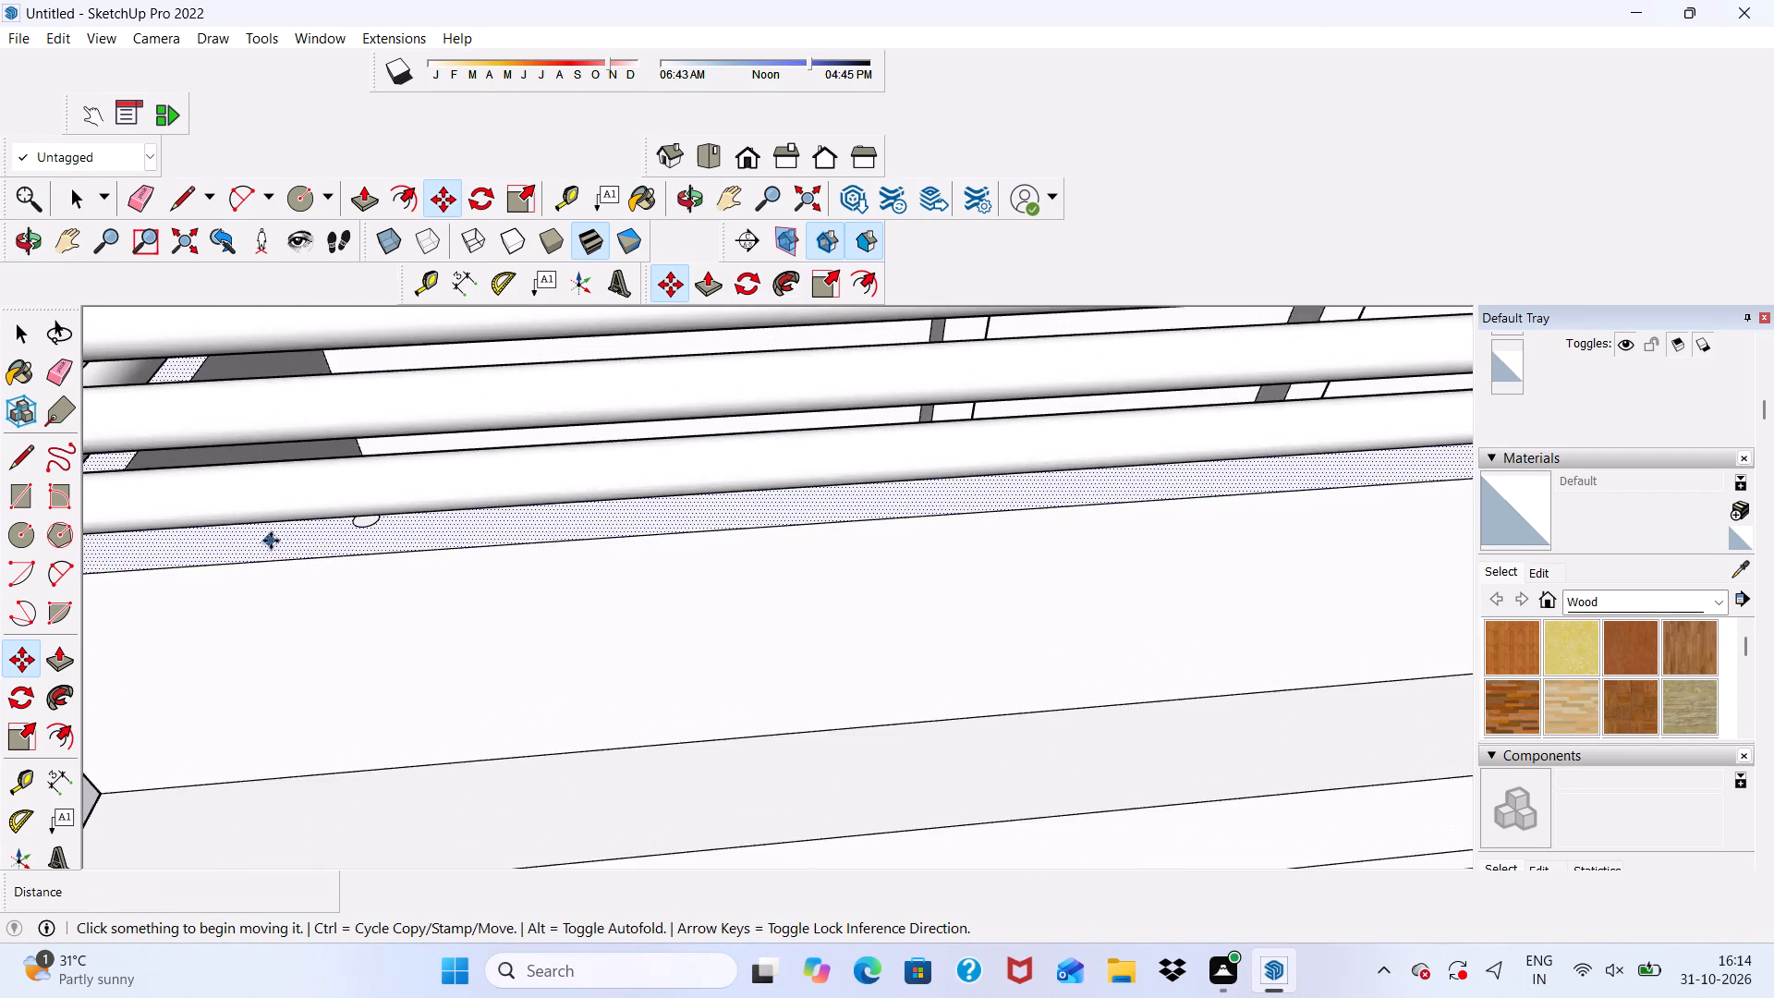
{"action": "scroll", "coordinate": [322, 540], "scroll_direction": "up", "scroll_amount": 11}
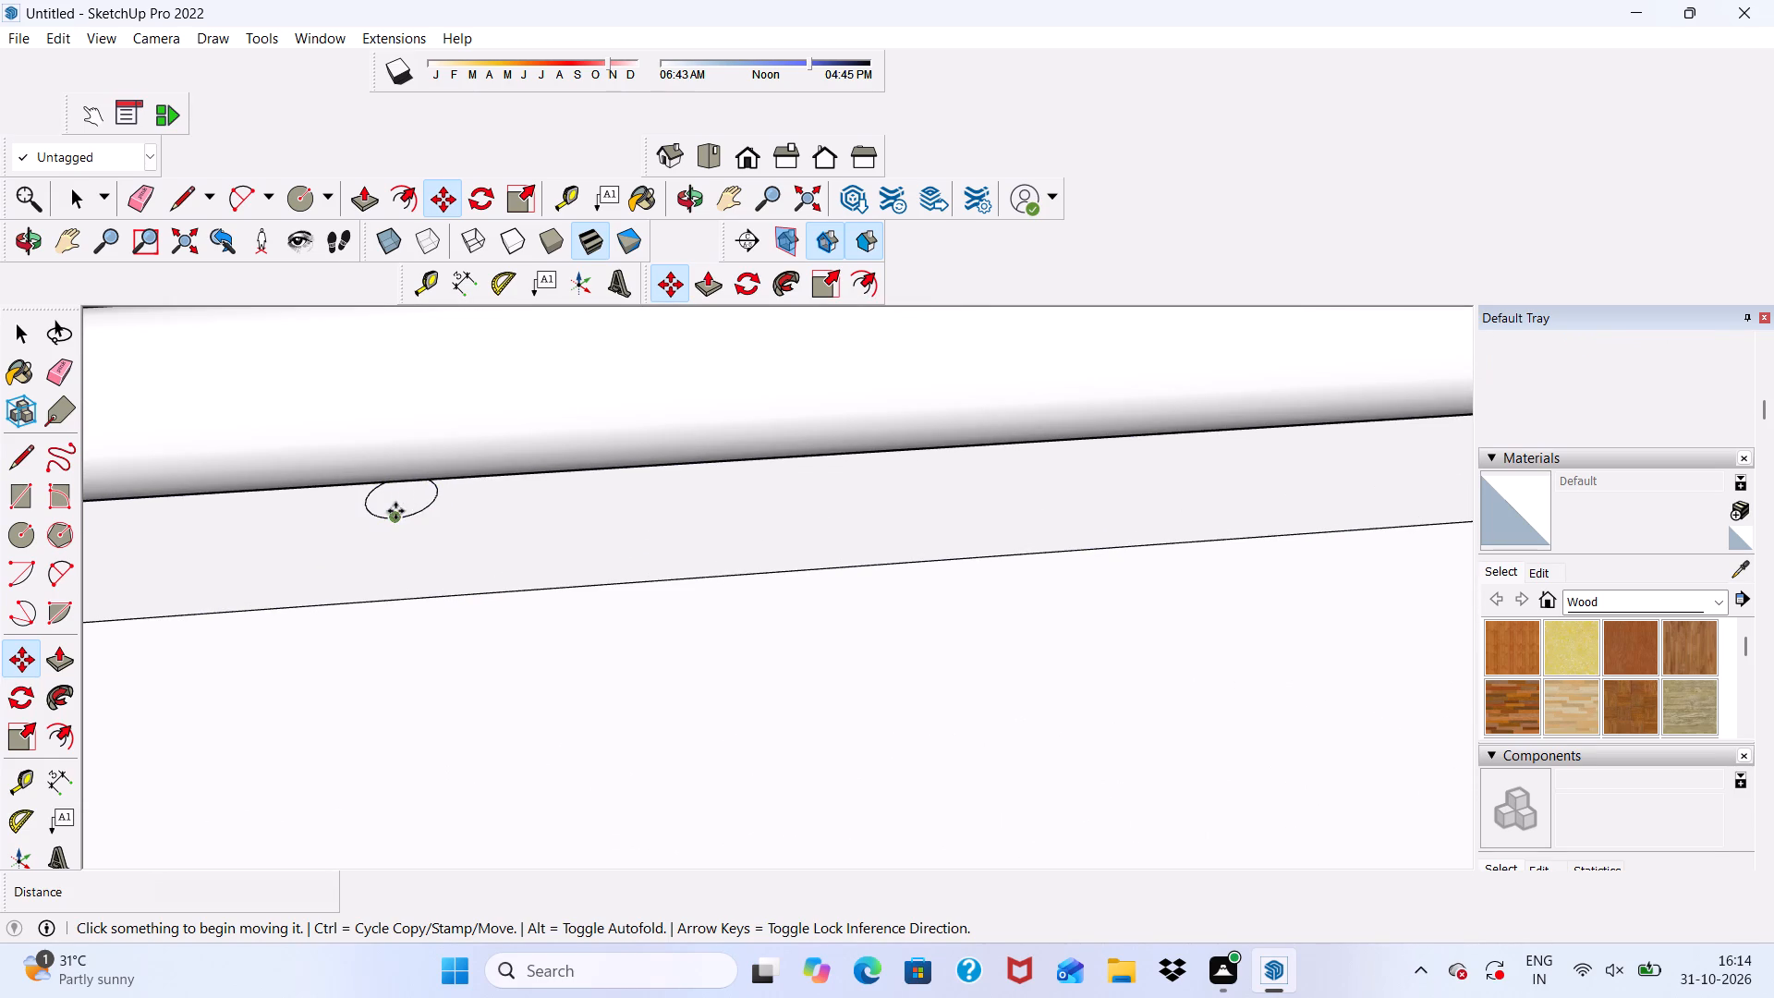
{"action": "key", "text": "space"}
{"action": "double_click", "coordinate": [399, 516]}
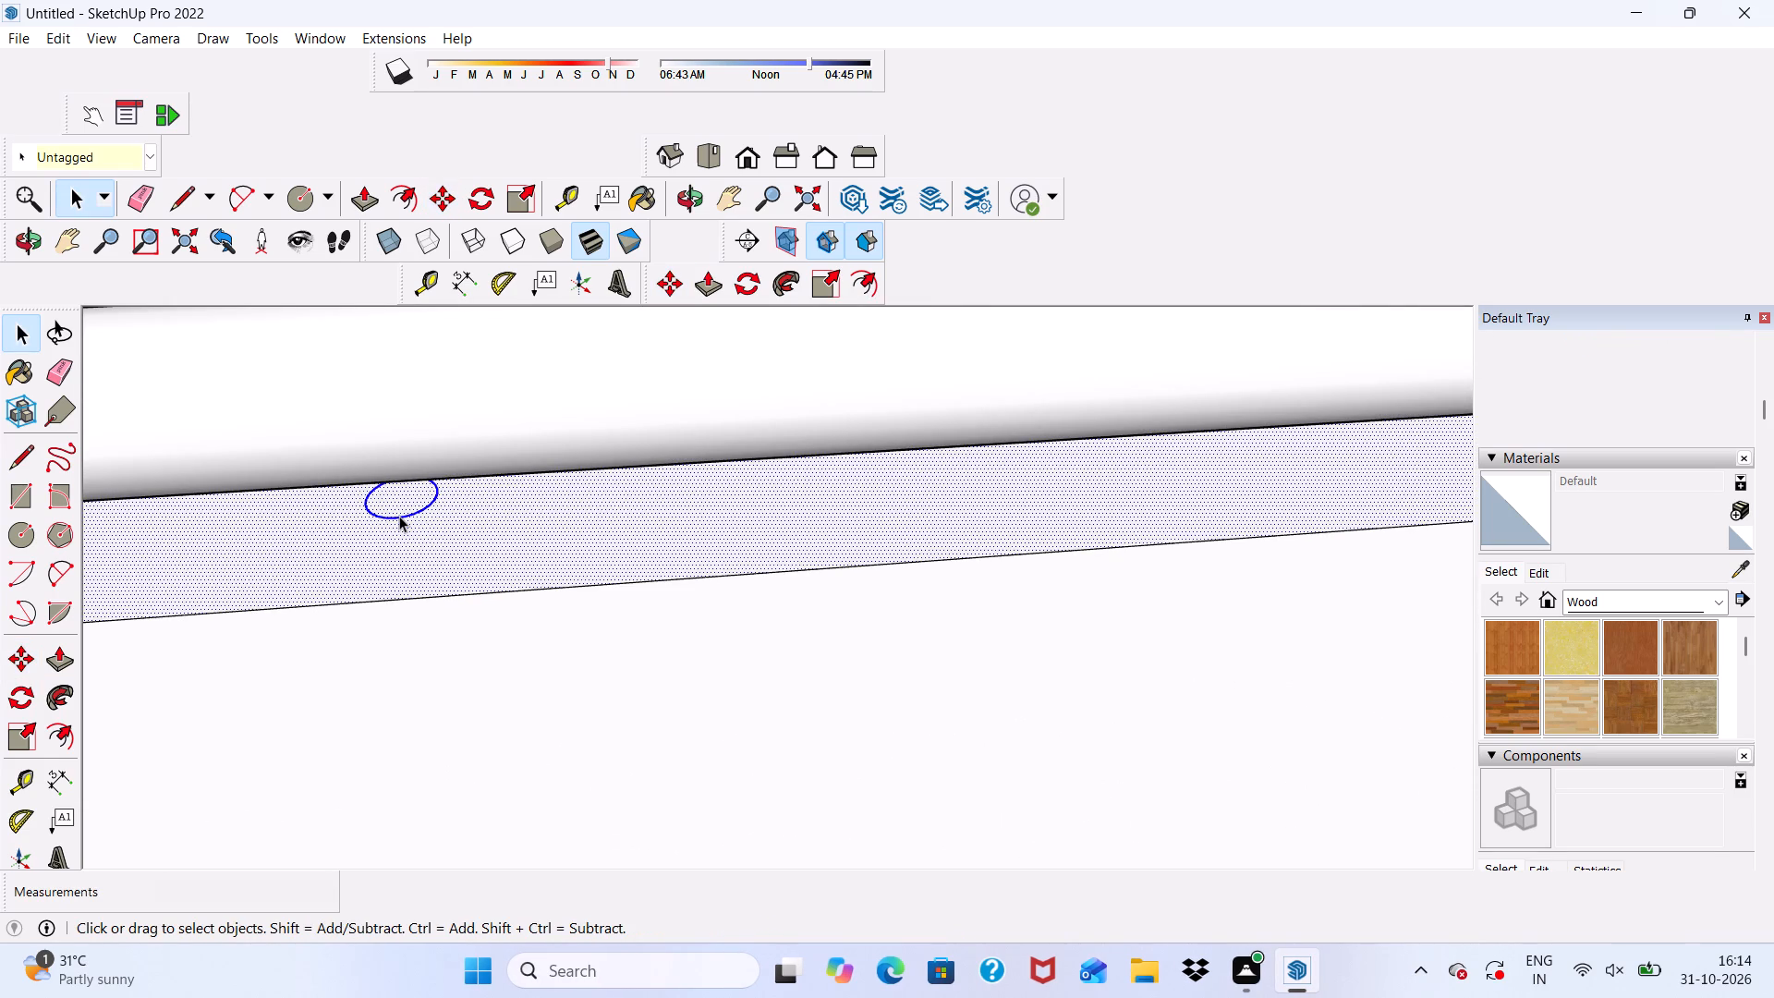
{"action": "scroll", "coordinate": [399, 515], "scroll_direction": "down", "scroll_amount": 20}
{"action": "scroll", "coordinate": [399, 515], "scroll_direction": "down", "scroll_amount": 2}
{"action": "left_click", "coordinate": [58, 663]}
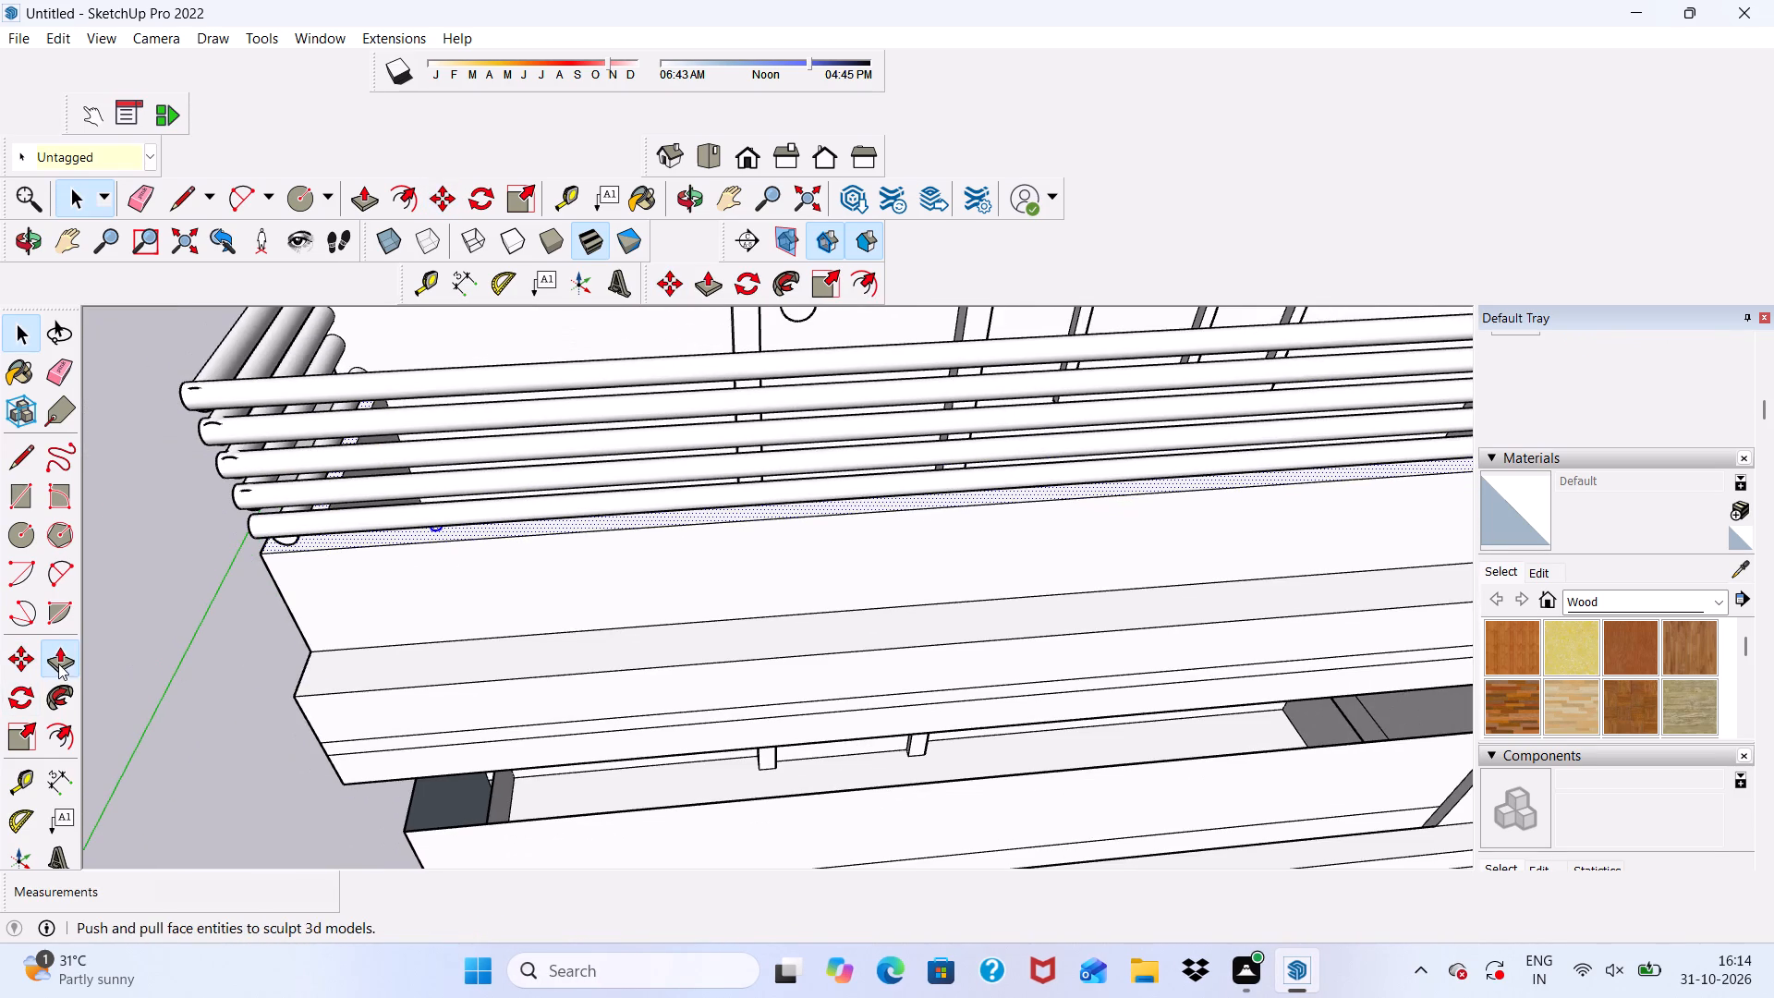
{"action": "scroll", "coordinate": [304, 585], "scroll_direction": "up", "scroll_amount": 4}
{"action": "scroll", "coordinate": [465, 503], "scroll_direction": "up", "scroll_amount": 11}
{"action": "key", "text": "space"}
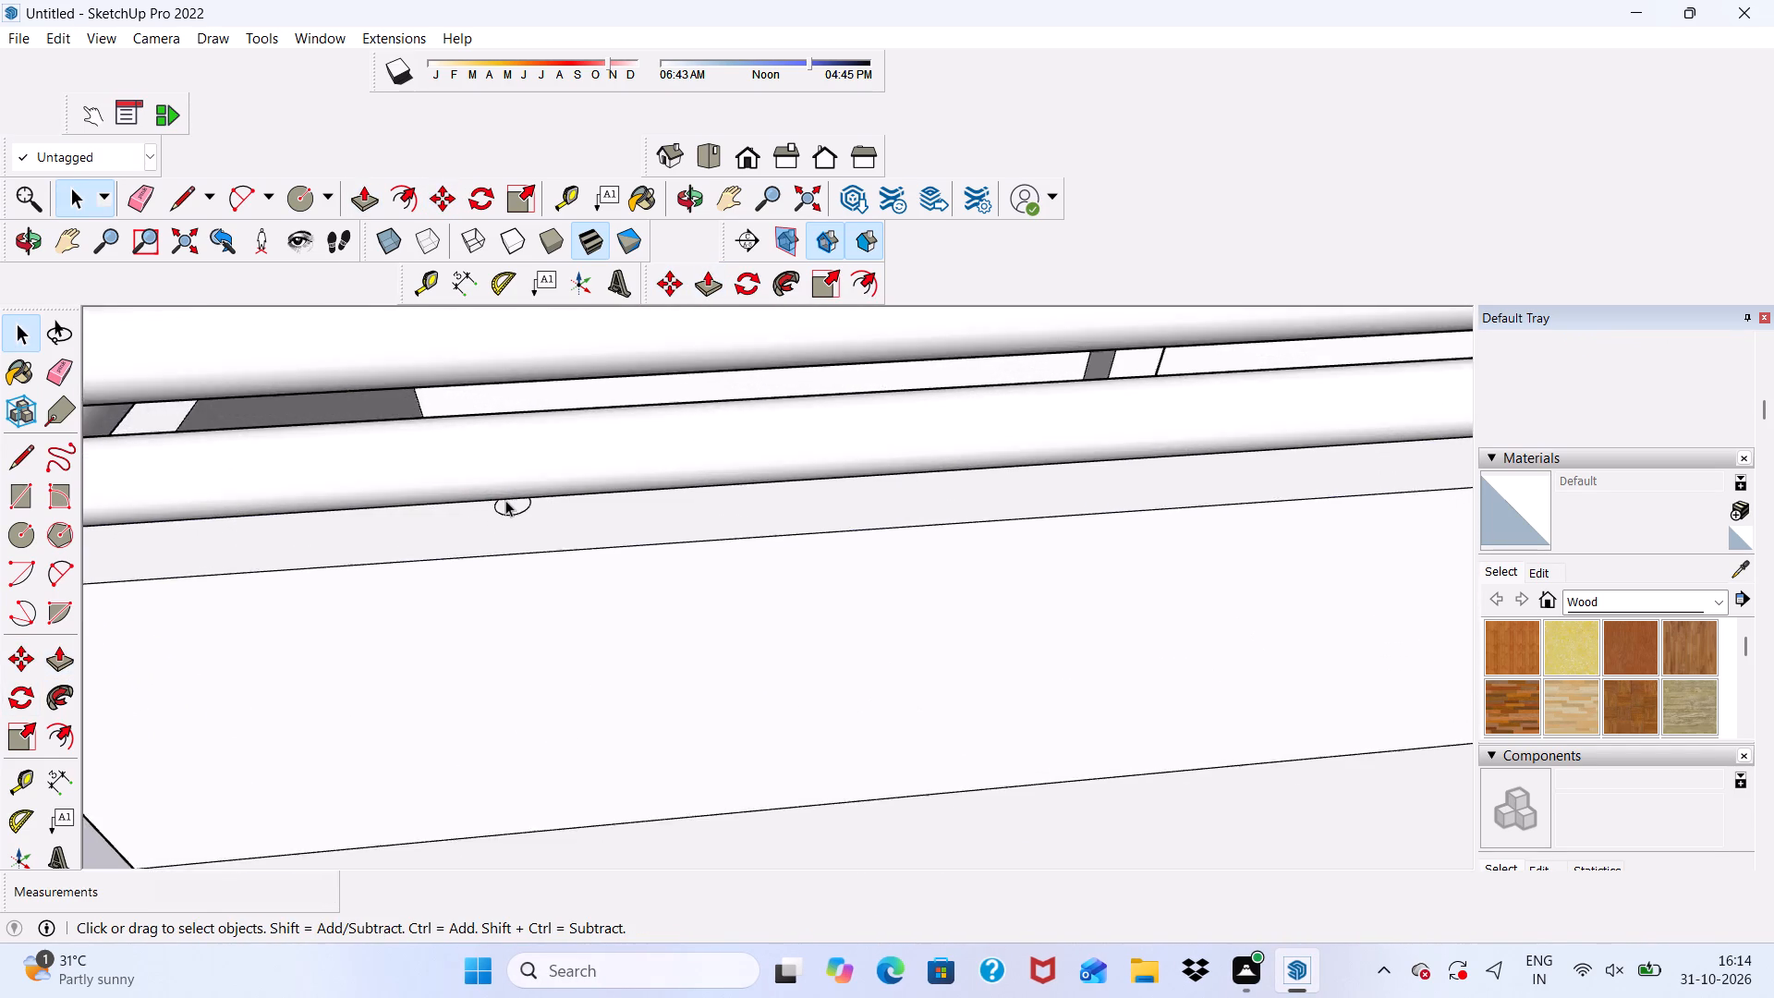
Copy the 1" radius circle about 4' 5" along the top of the front parapet, beside the lowest rail.
{"action": "scroll", "coordinate": [505, 500], "scroll_direction": "up", "scroll_amount": 4}
{"action": "double_click", "coordinate": [509, 505]}
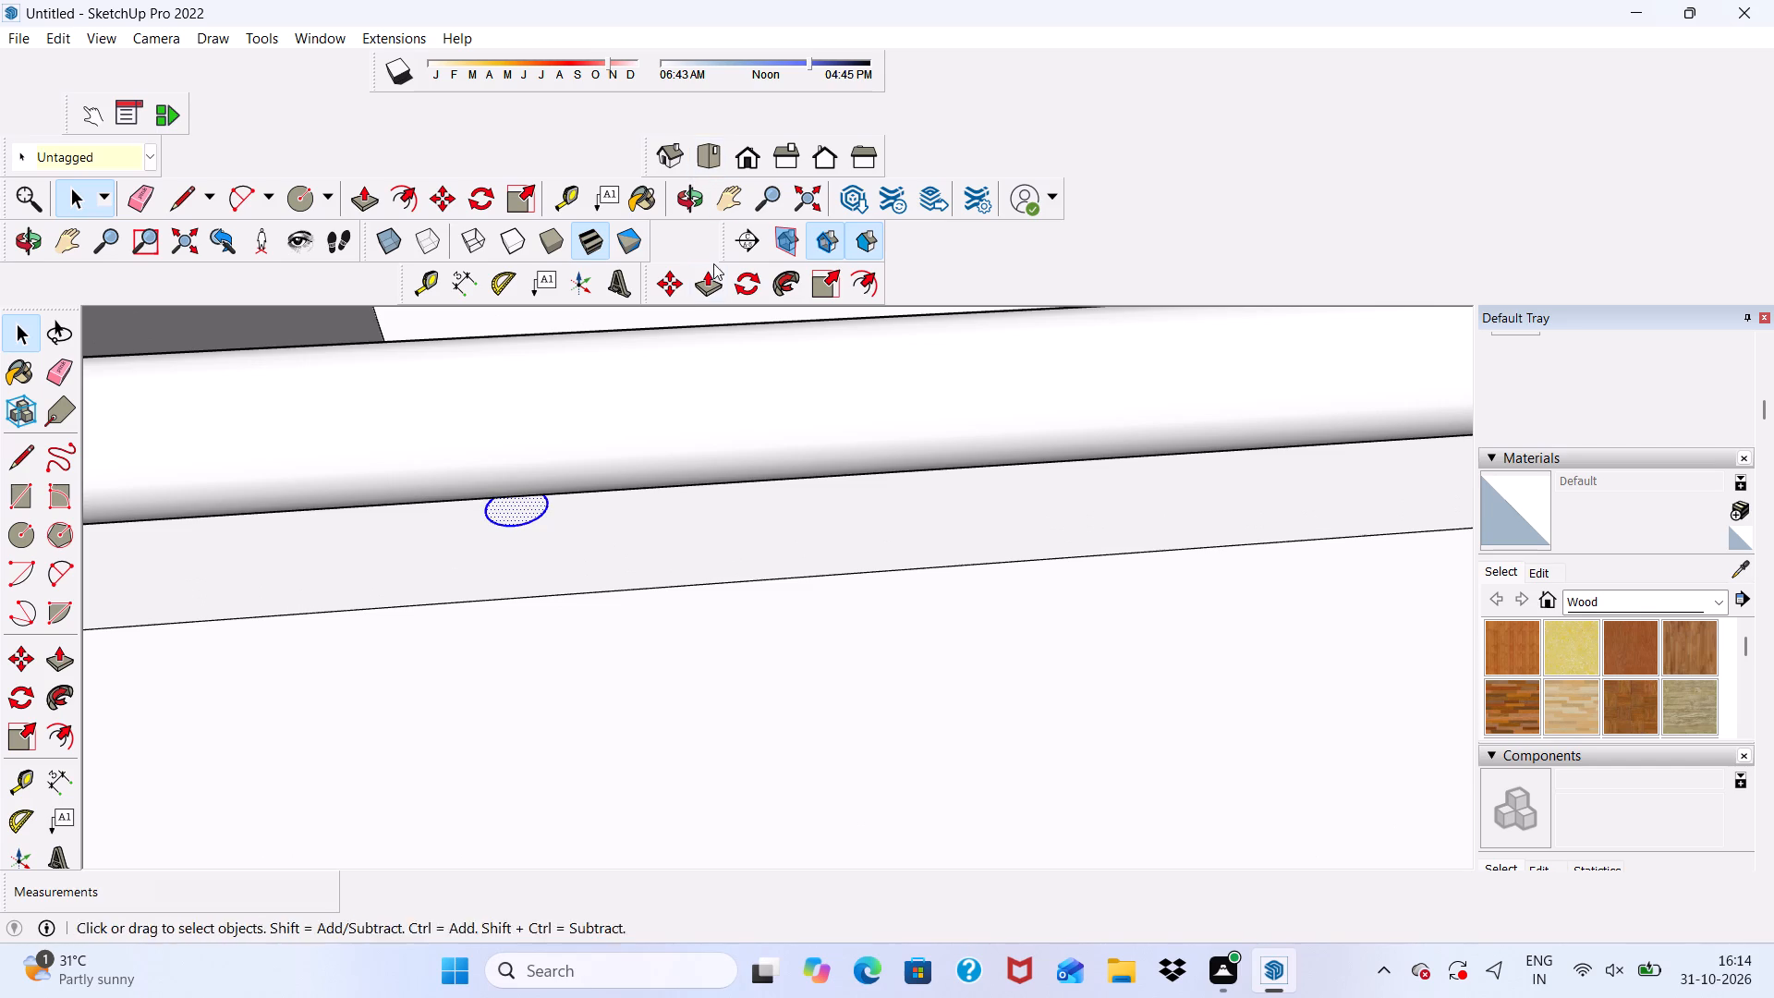
{"action": "left_click", "coordinate": [684, 280]}
{"action": "left_click", "coordinate": [498, 515]}
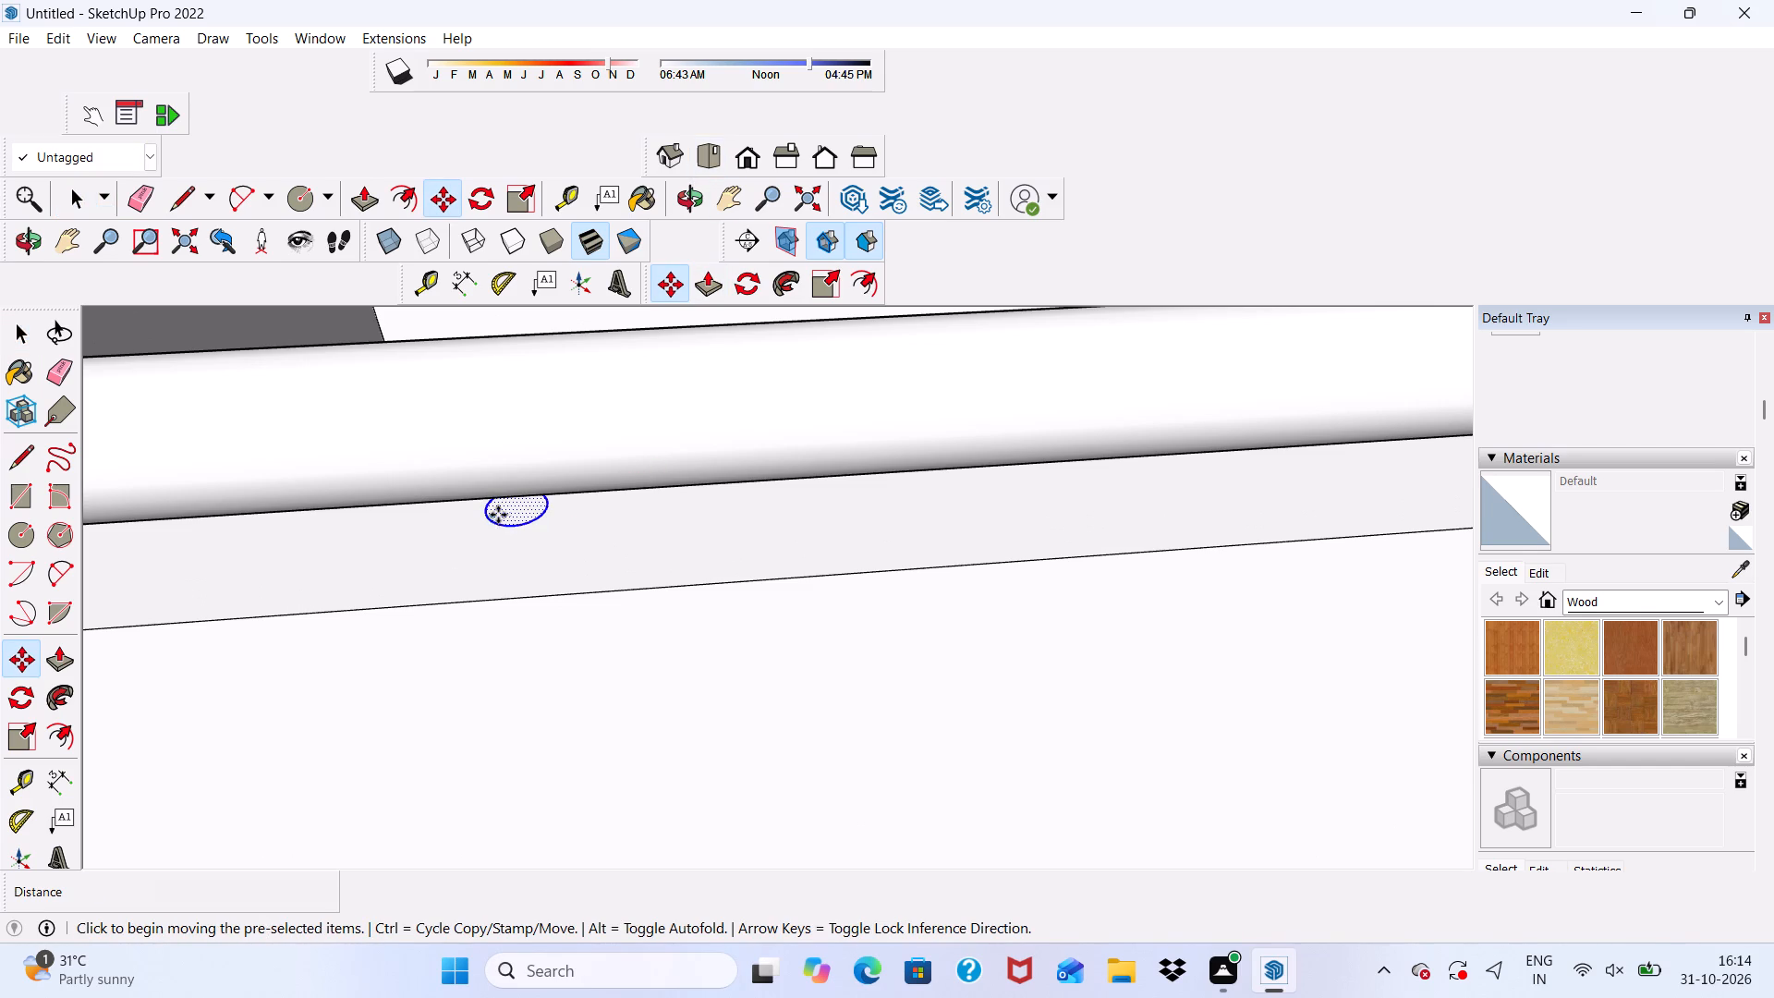
{"action": "scroll", "coordinate": [514, 494], "scroll_direction": "down", "scroll_amount": 5}
{"action": "scroll", "coordinate": [310, 535], "scroll_direction": "down", "scroll_amount": 4}
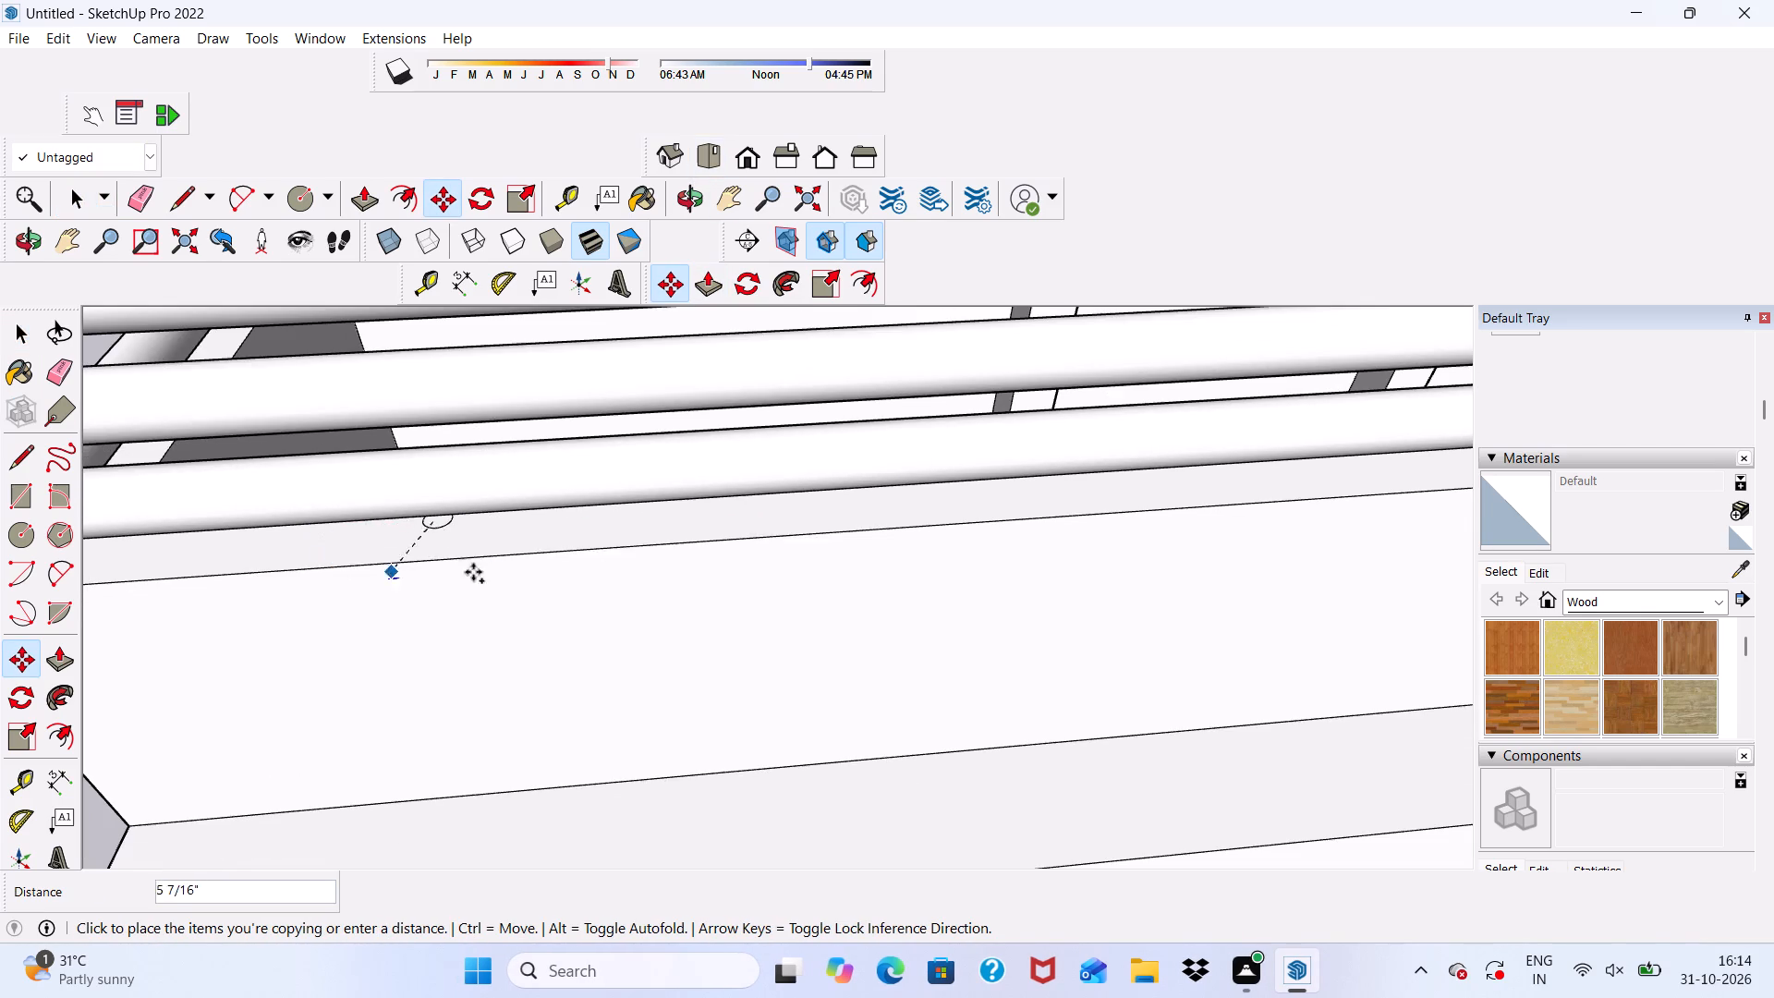
{"action": "scroll", "coordinate": [906, 505], "scroll_direction": "up", "scroll_amount": 4}
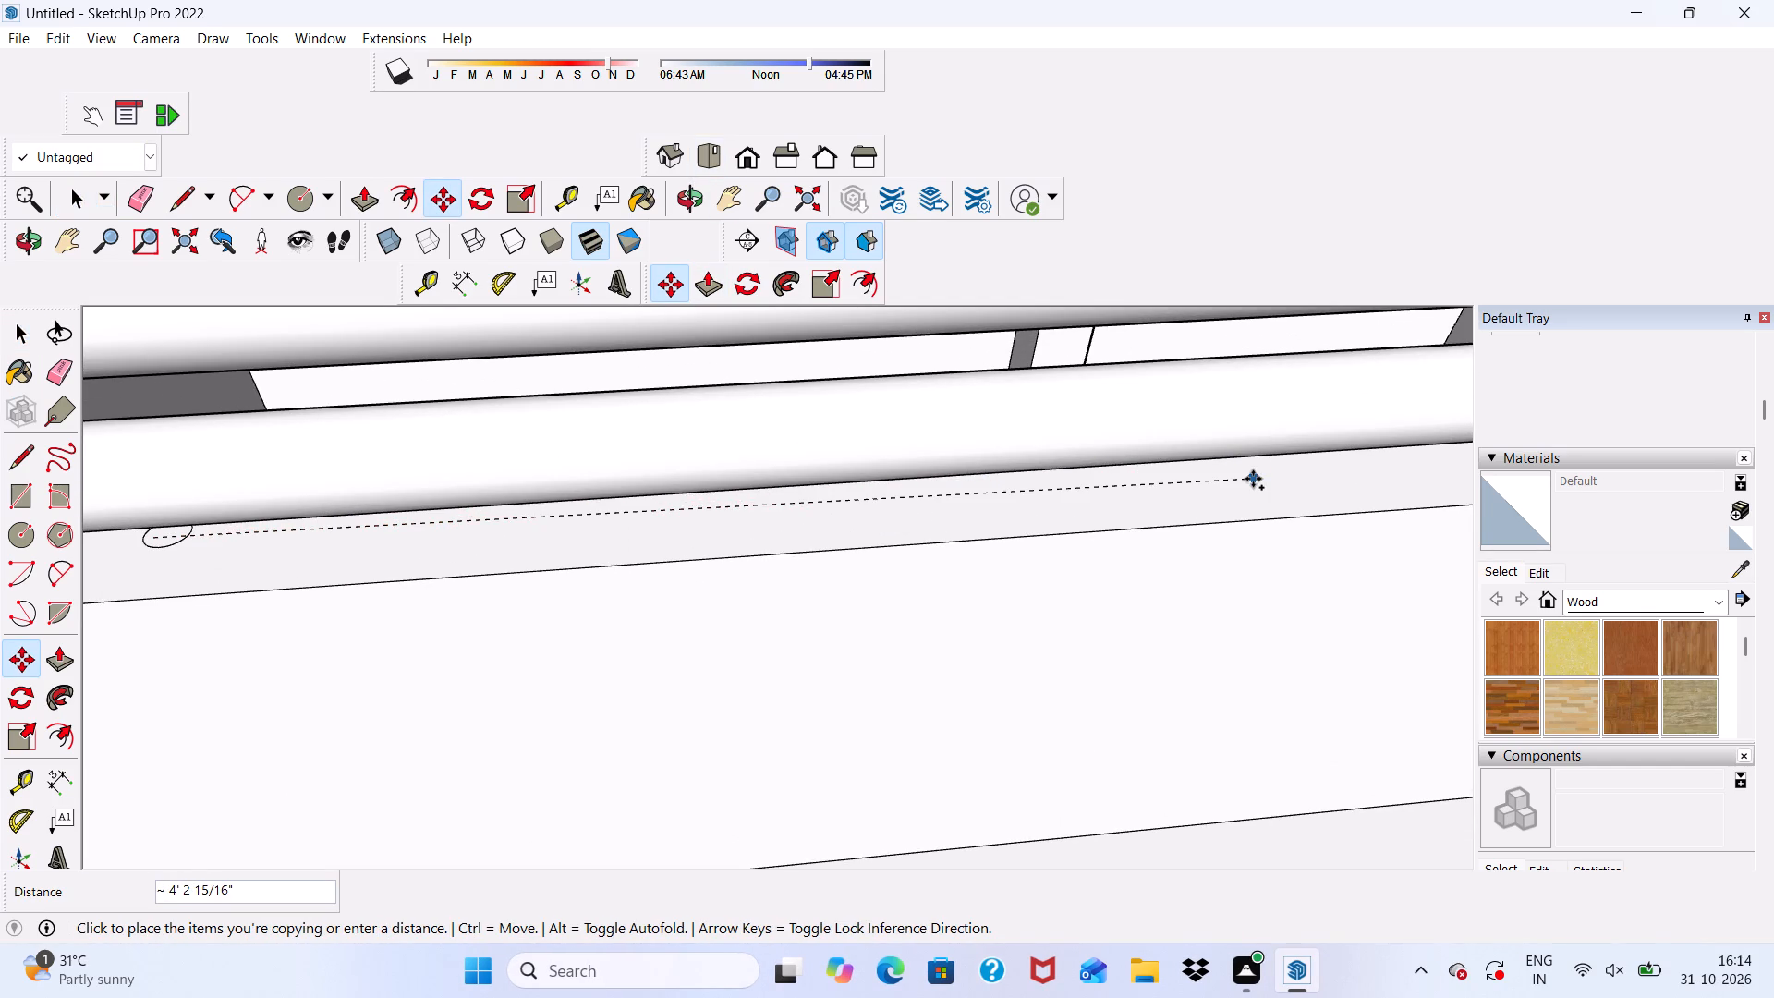
{"action": "scroll", "coordinate": [1253, 479], "scroll_direction": "up", "scroll_amount": 3}
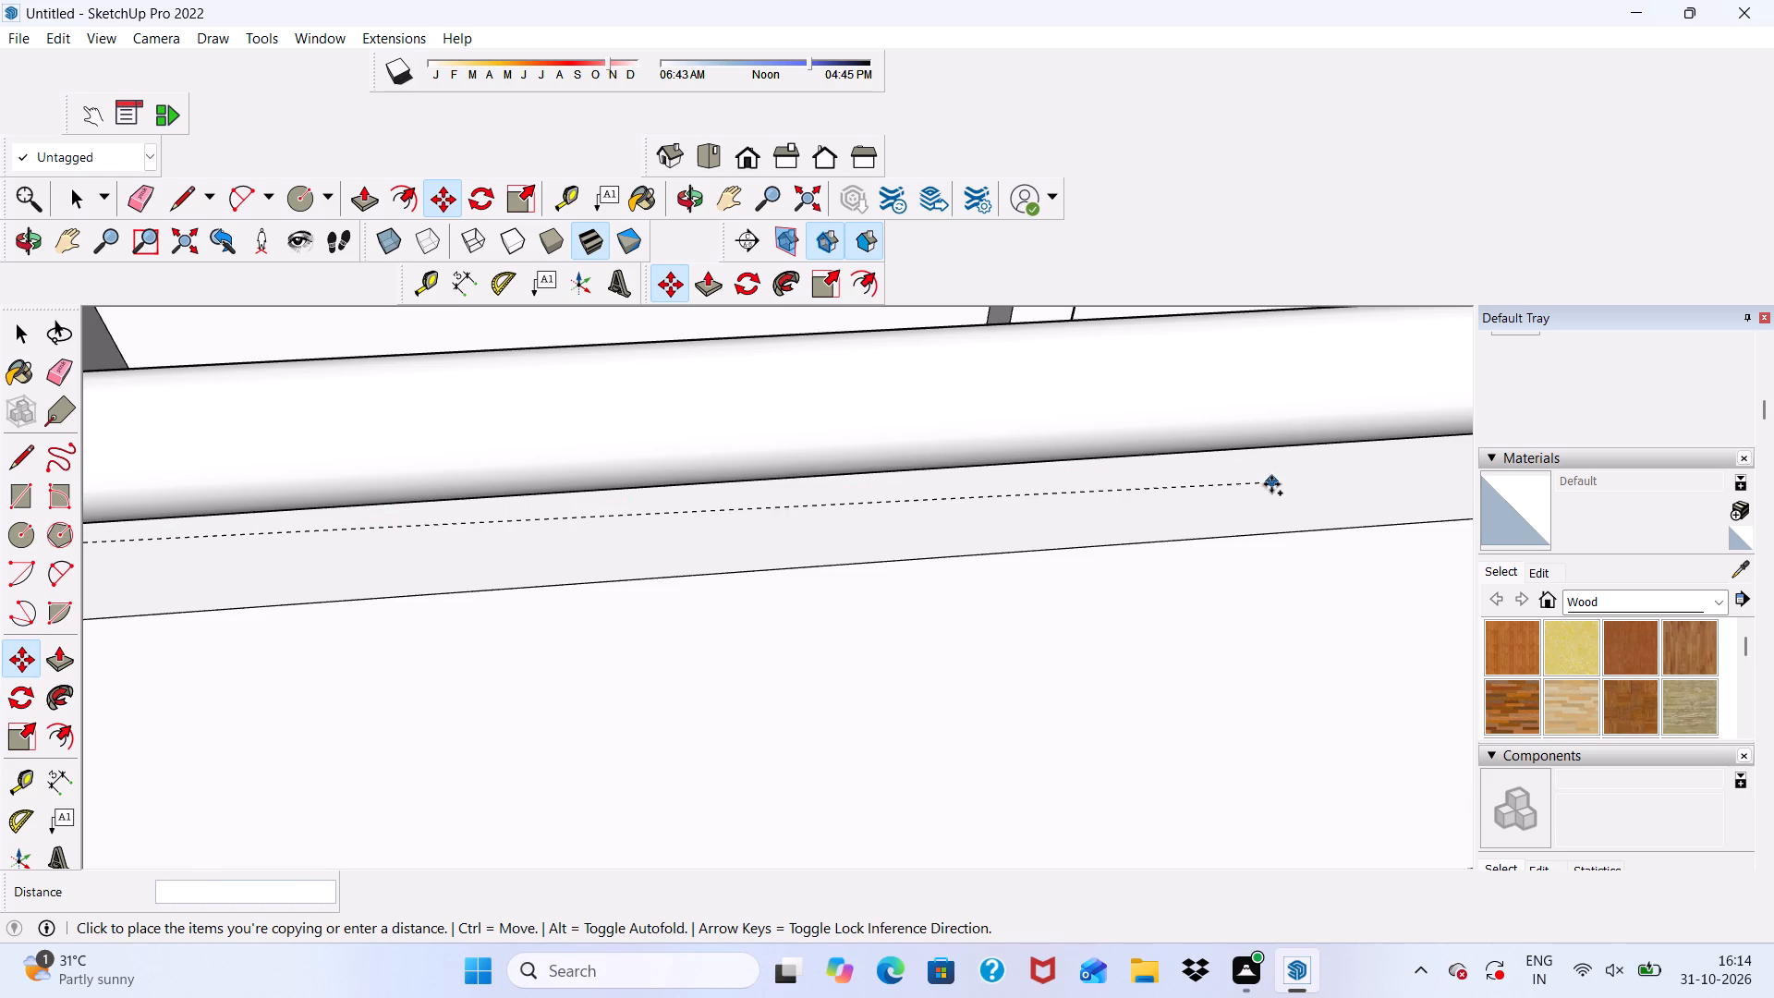
{"action": "scroll", "coordinate": [1247, 475], "scroll_direction": "up", "scroll_amount": 3}
{"action": "scroll", "coordinate": [1124, 467], "scroll_direction": "down", "scroll_amount": 2}
{"action": "scroll", "coordinate": [610, 394], "scroll_direction": "down", "scroll_amount": 5}
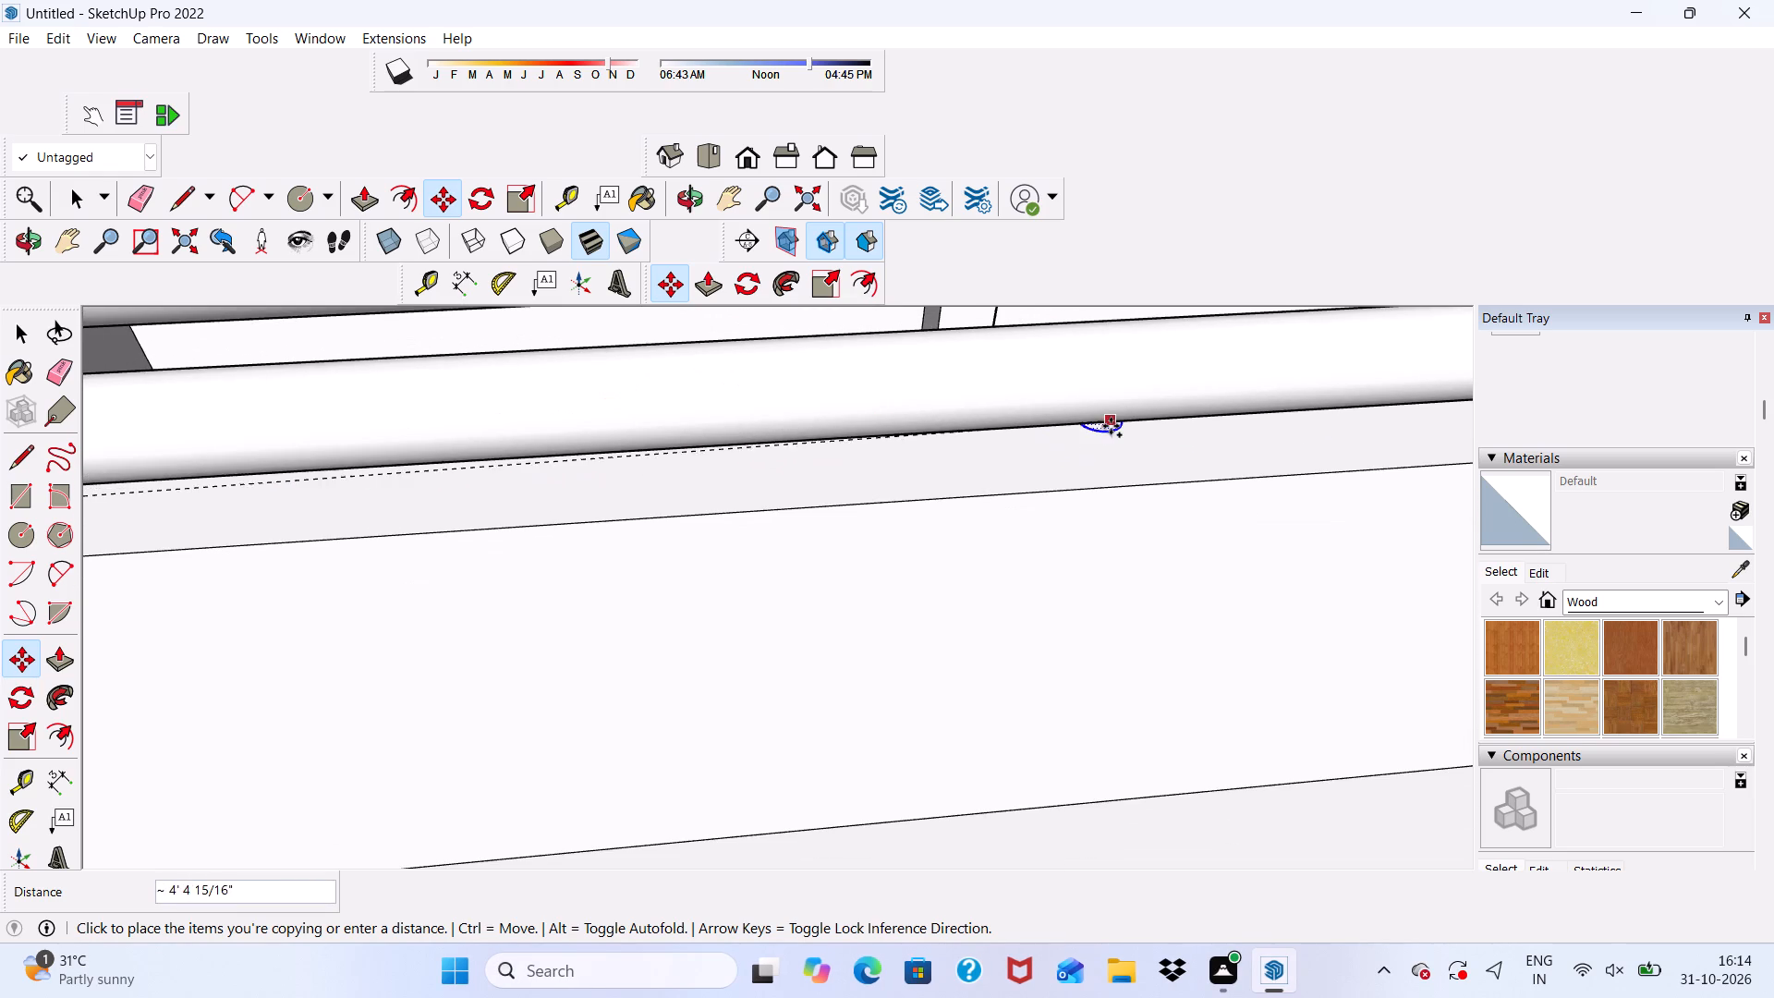
{"action": "left_click", "coordinate": [1117, 442]}
Move the copied circle about 2 11/16" on the parapet top so it sits clear of the lowest rail.
{"action": "left_click_drag", "start_coordinate": [1081, 420], "coordinate": [911, 385]}
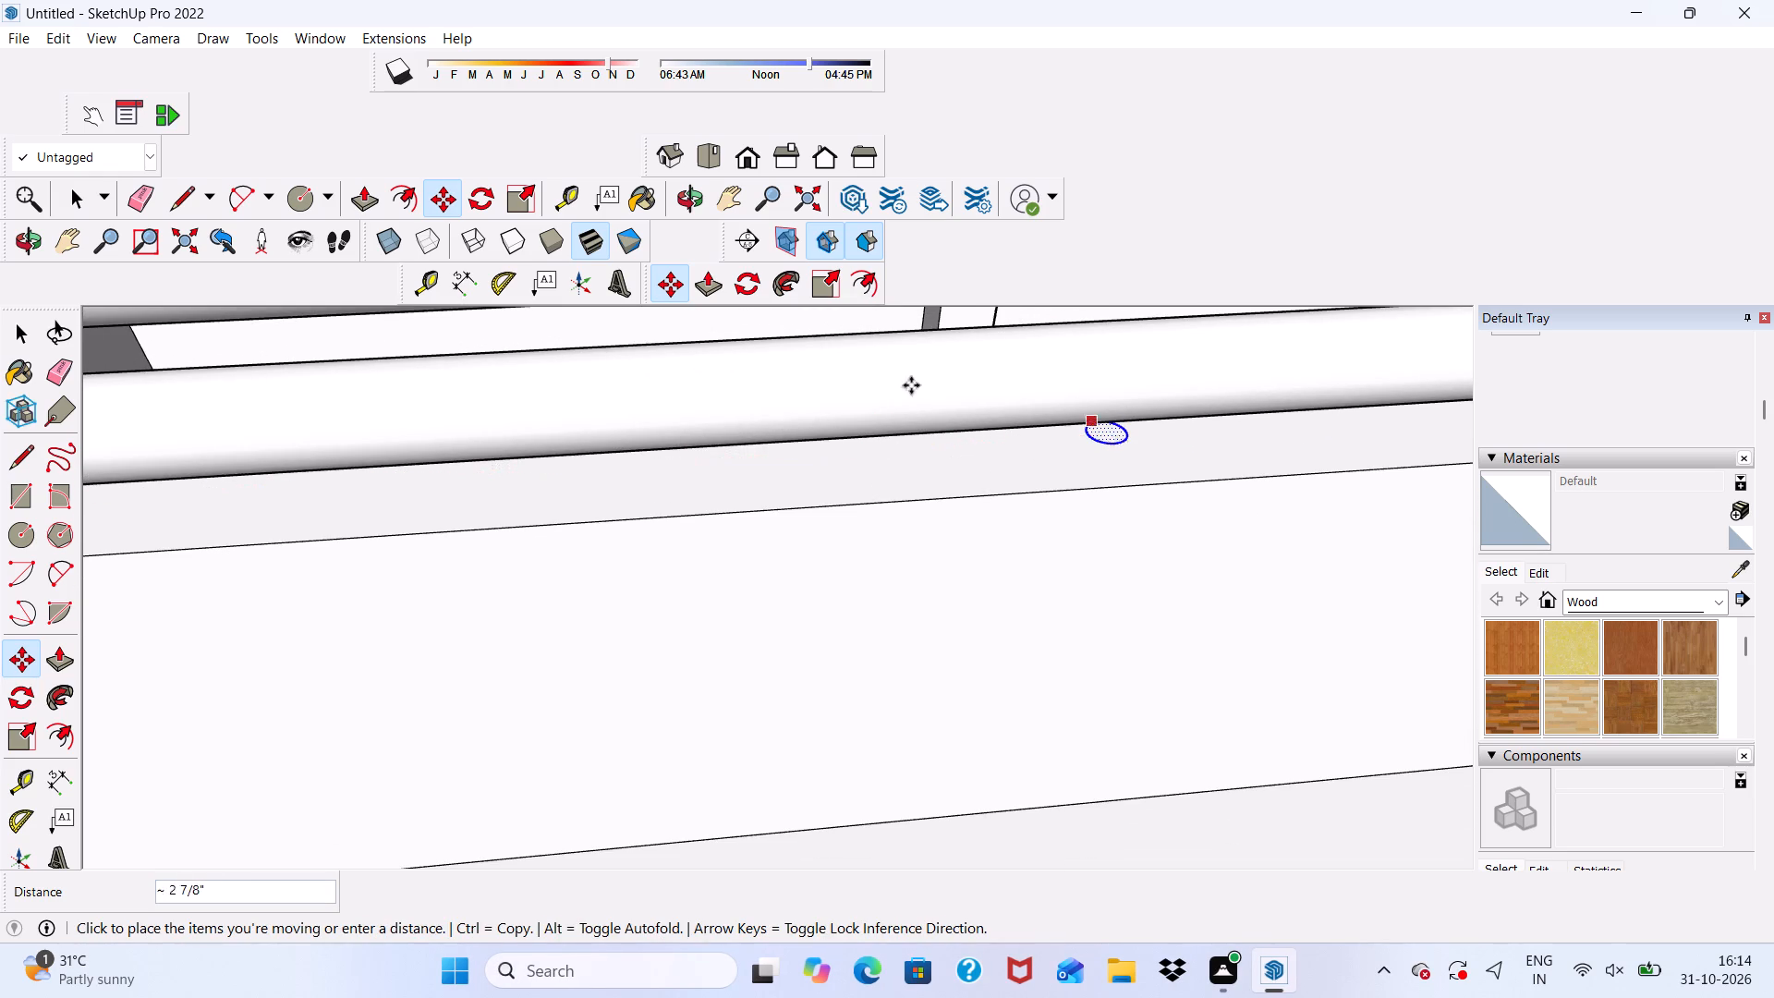
{"action": "left_click_drag", "start_coordinate": [911, 385], "coordinate": [401, 409]}
{"action": "scroll", "coordinate": [401, 409], "scroll_direction": "down", "scroll_amount": 4}
{"action": "scroll", "coordinate": [911, 431], "scroll_direction": "up", "scroll_amount": 5}
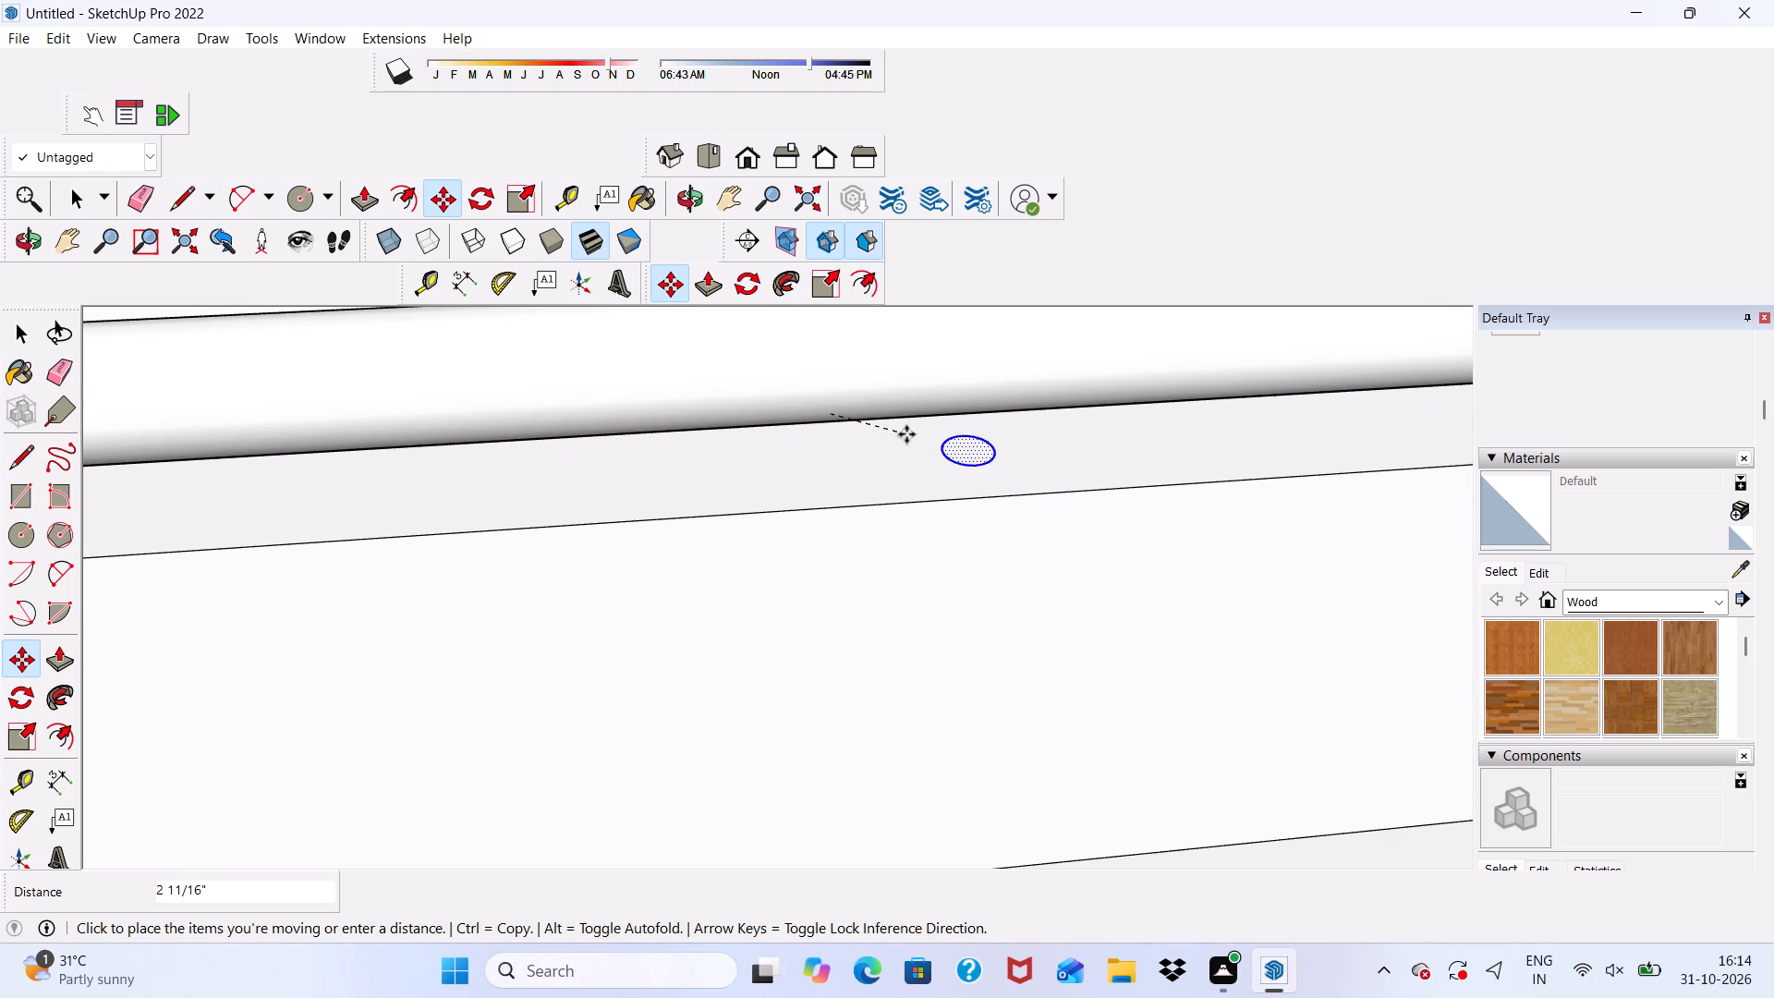
{"action": "left_click", "coordinate": [905, 434]}
Copy the second circle about 4' 3 1/16" further along the front parapet top, away from the corner, to make a third circle.
{"action": "scroll", "coordinate": [481, 446], "scroll_direction": "down", "scroll_amount": 16}
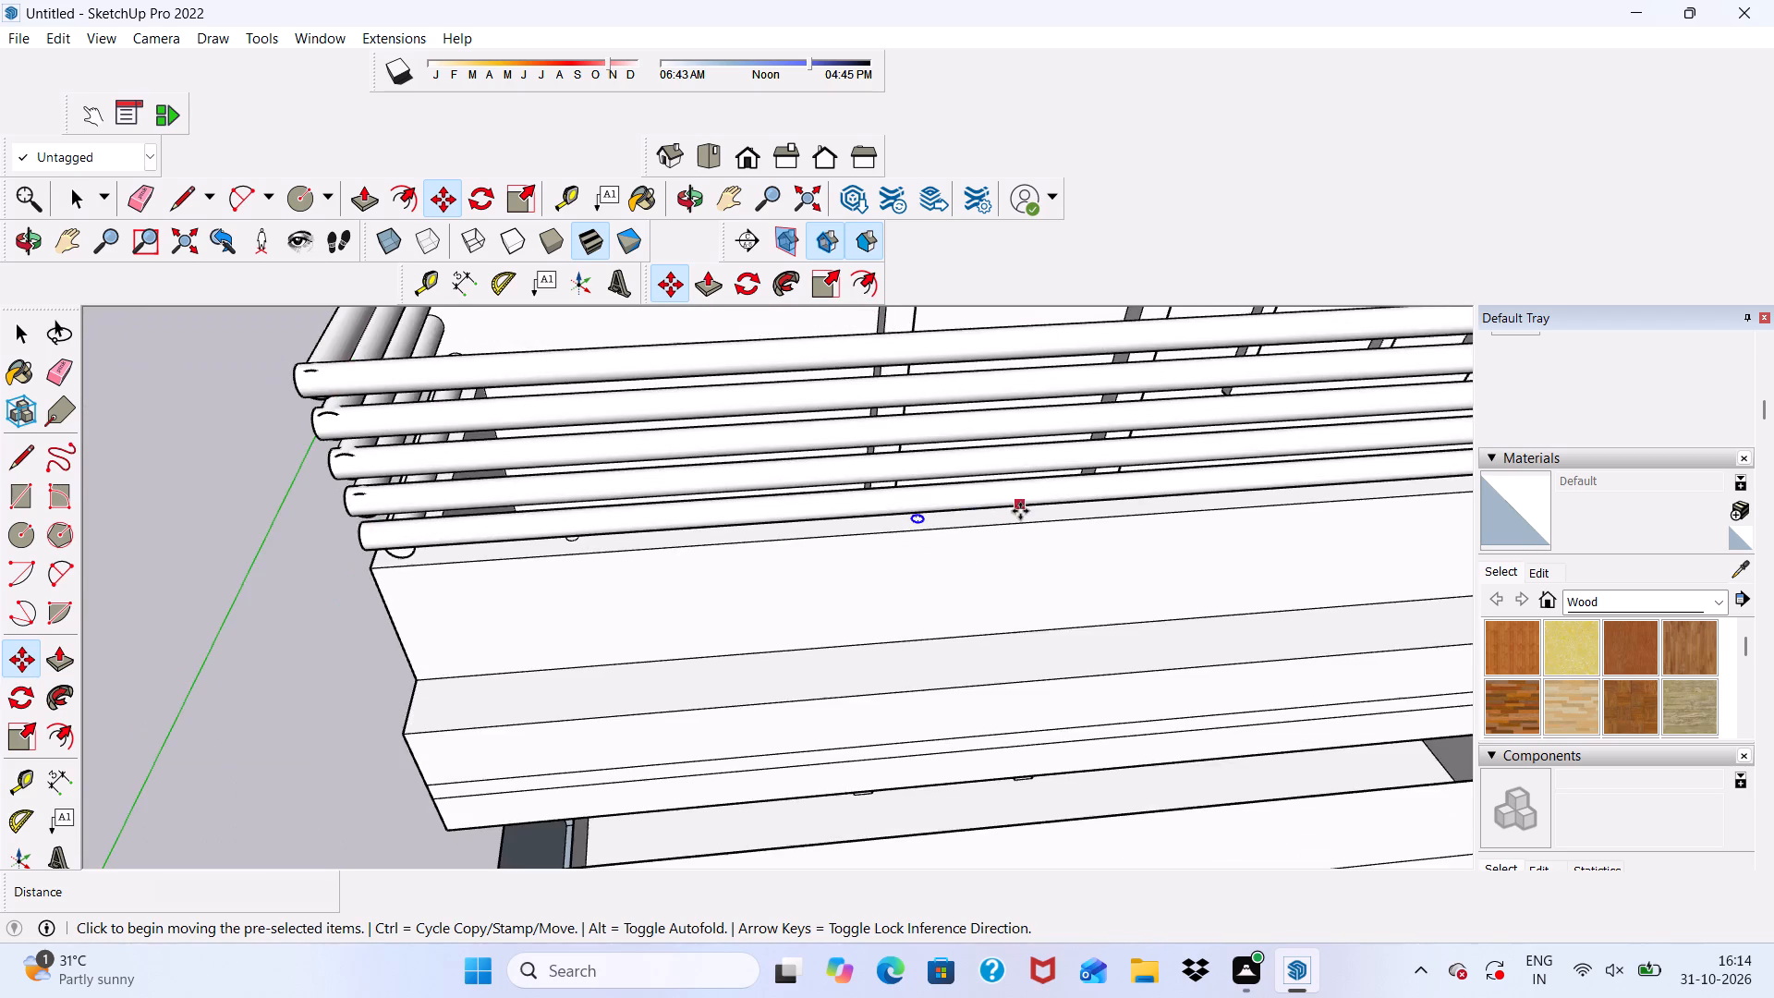
{"action": "middle_click_drag", "start_coordinate": [973, 544], "coordinate": [778, 512]}
{"action": "scroll", "coordinate": [832, 537], "scroll_direction": "up", "scroll_amount": 13}
{"action": "left_click", "coordinate": [897, 554]}
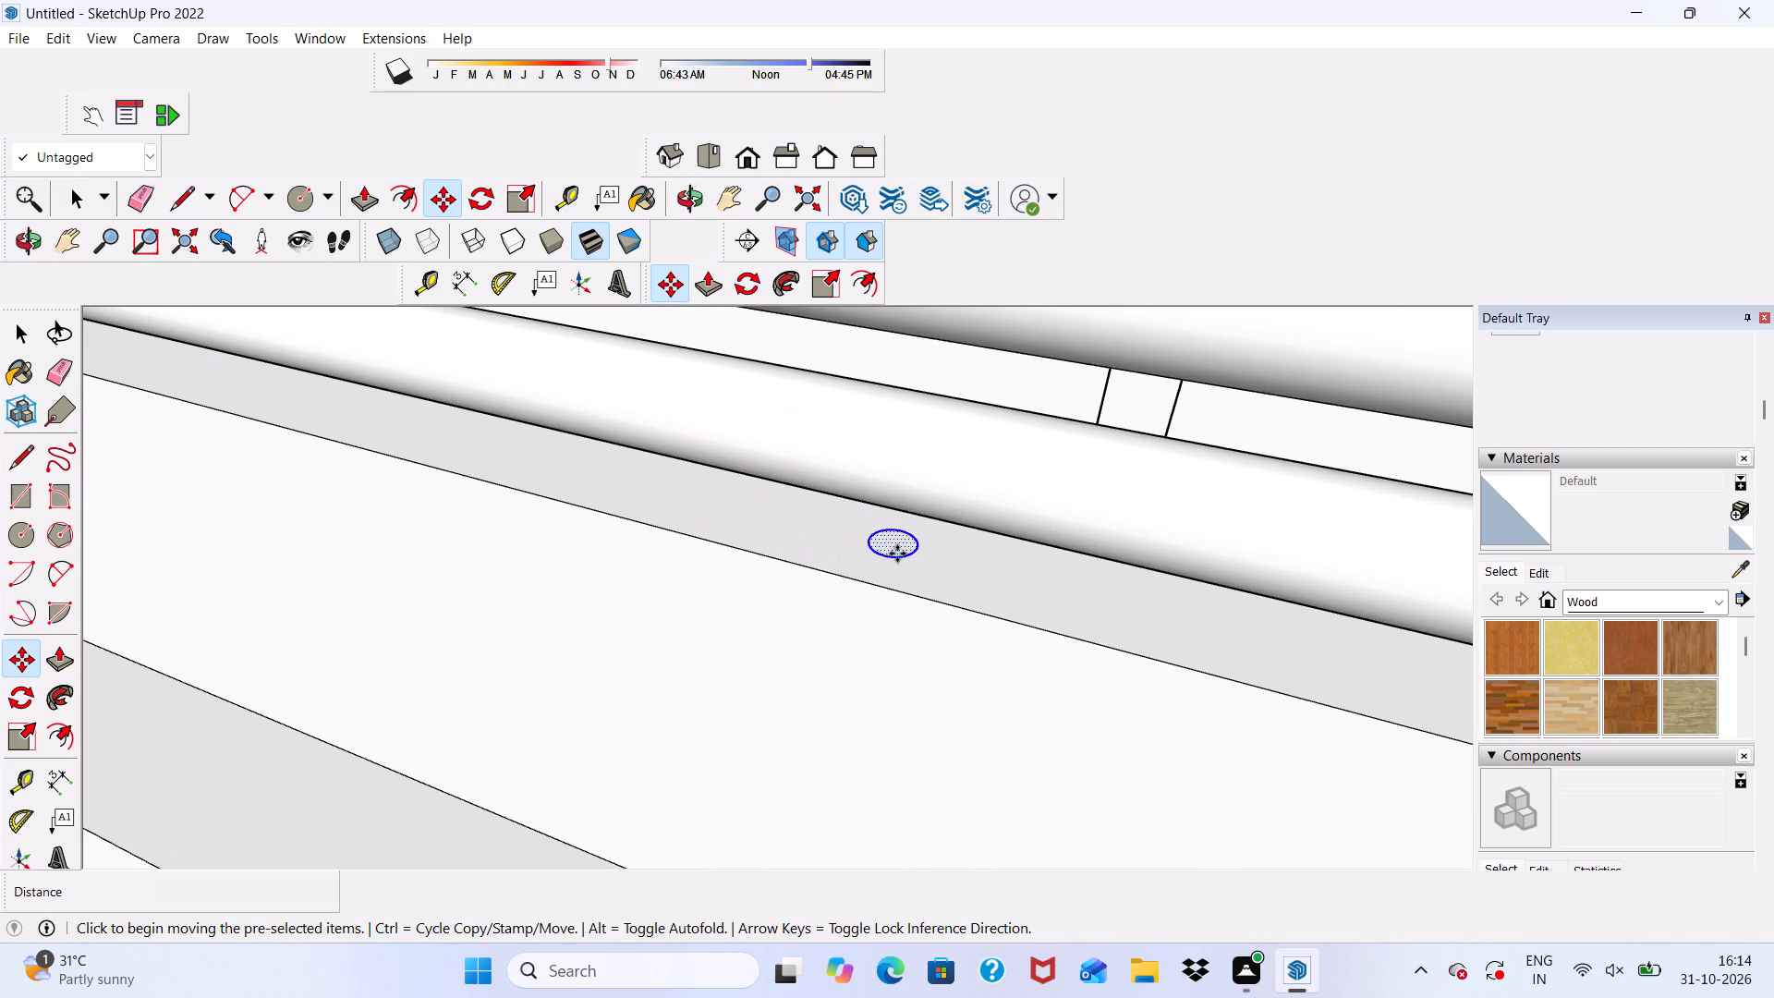
{"action": "scroll", "coordinate": [737, 464], "scroll_direction": "down", "scroll_amount": 11}
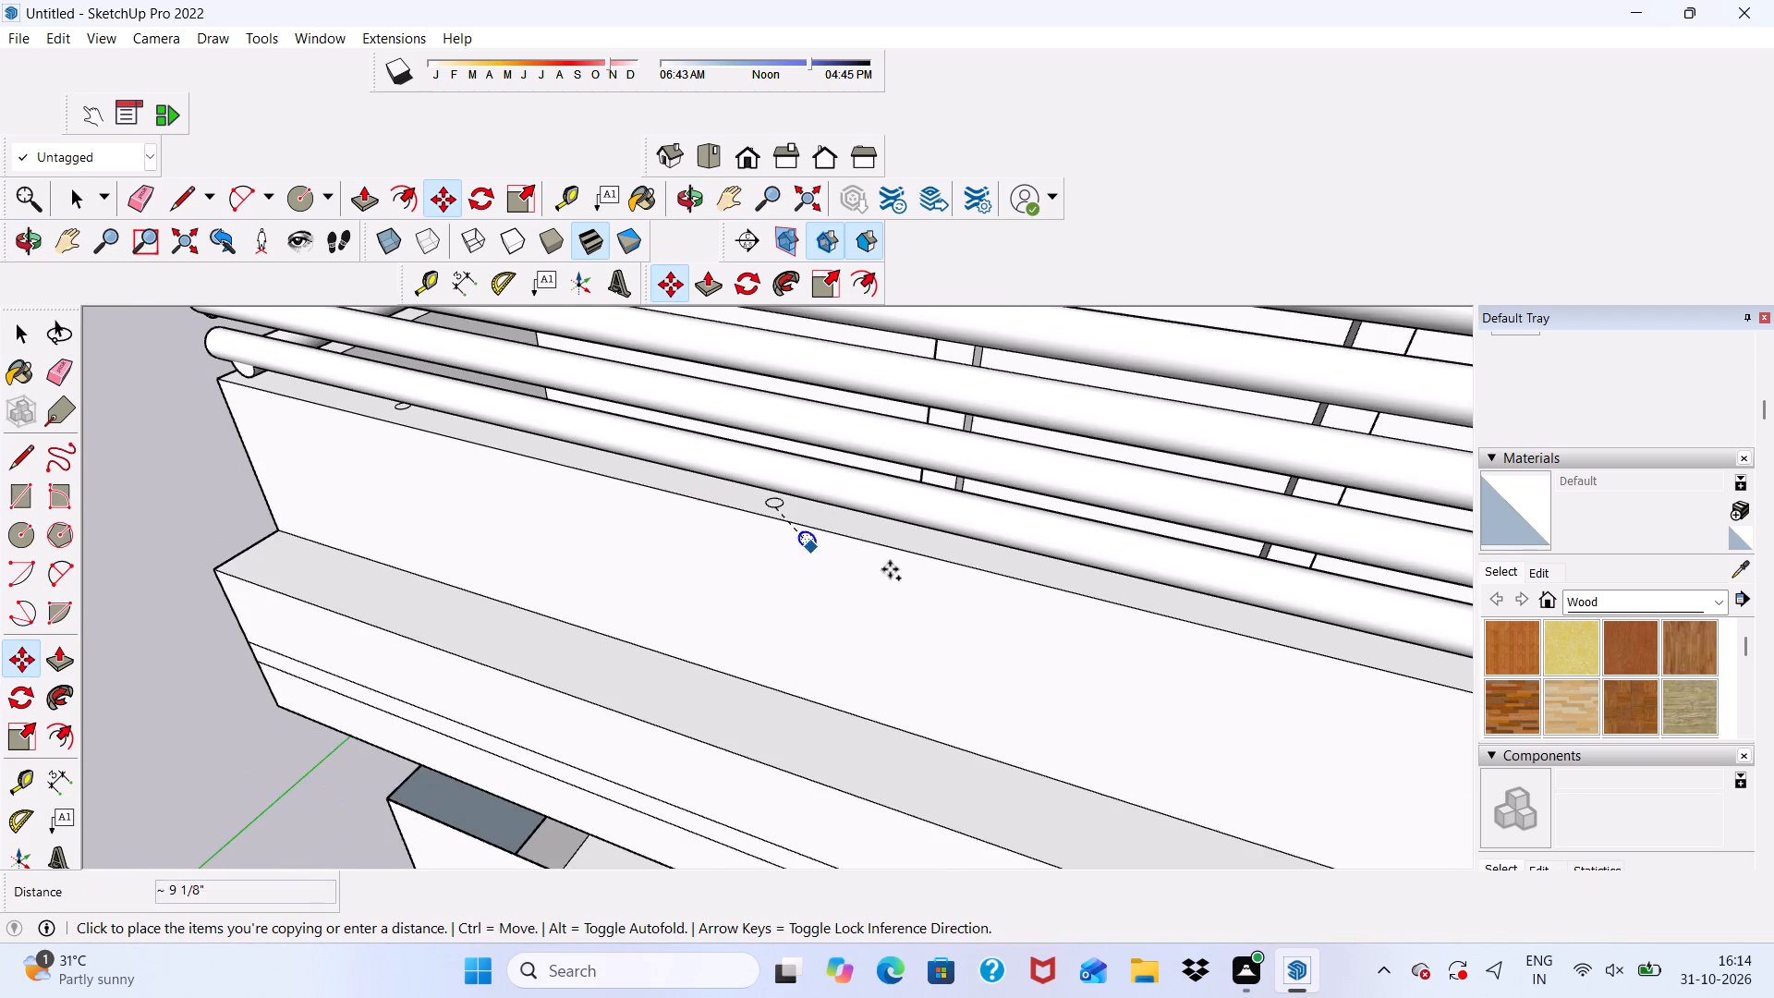
{"action": "scroll", "coordinate": [1301, 577], "scroll_direction": "up", "scroll_amount": 9}
{"action": "scroll", "coordinate": [1241, 661], "scroll_direction": "up", "scroll_amount": 1}
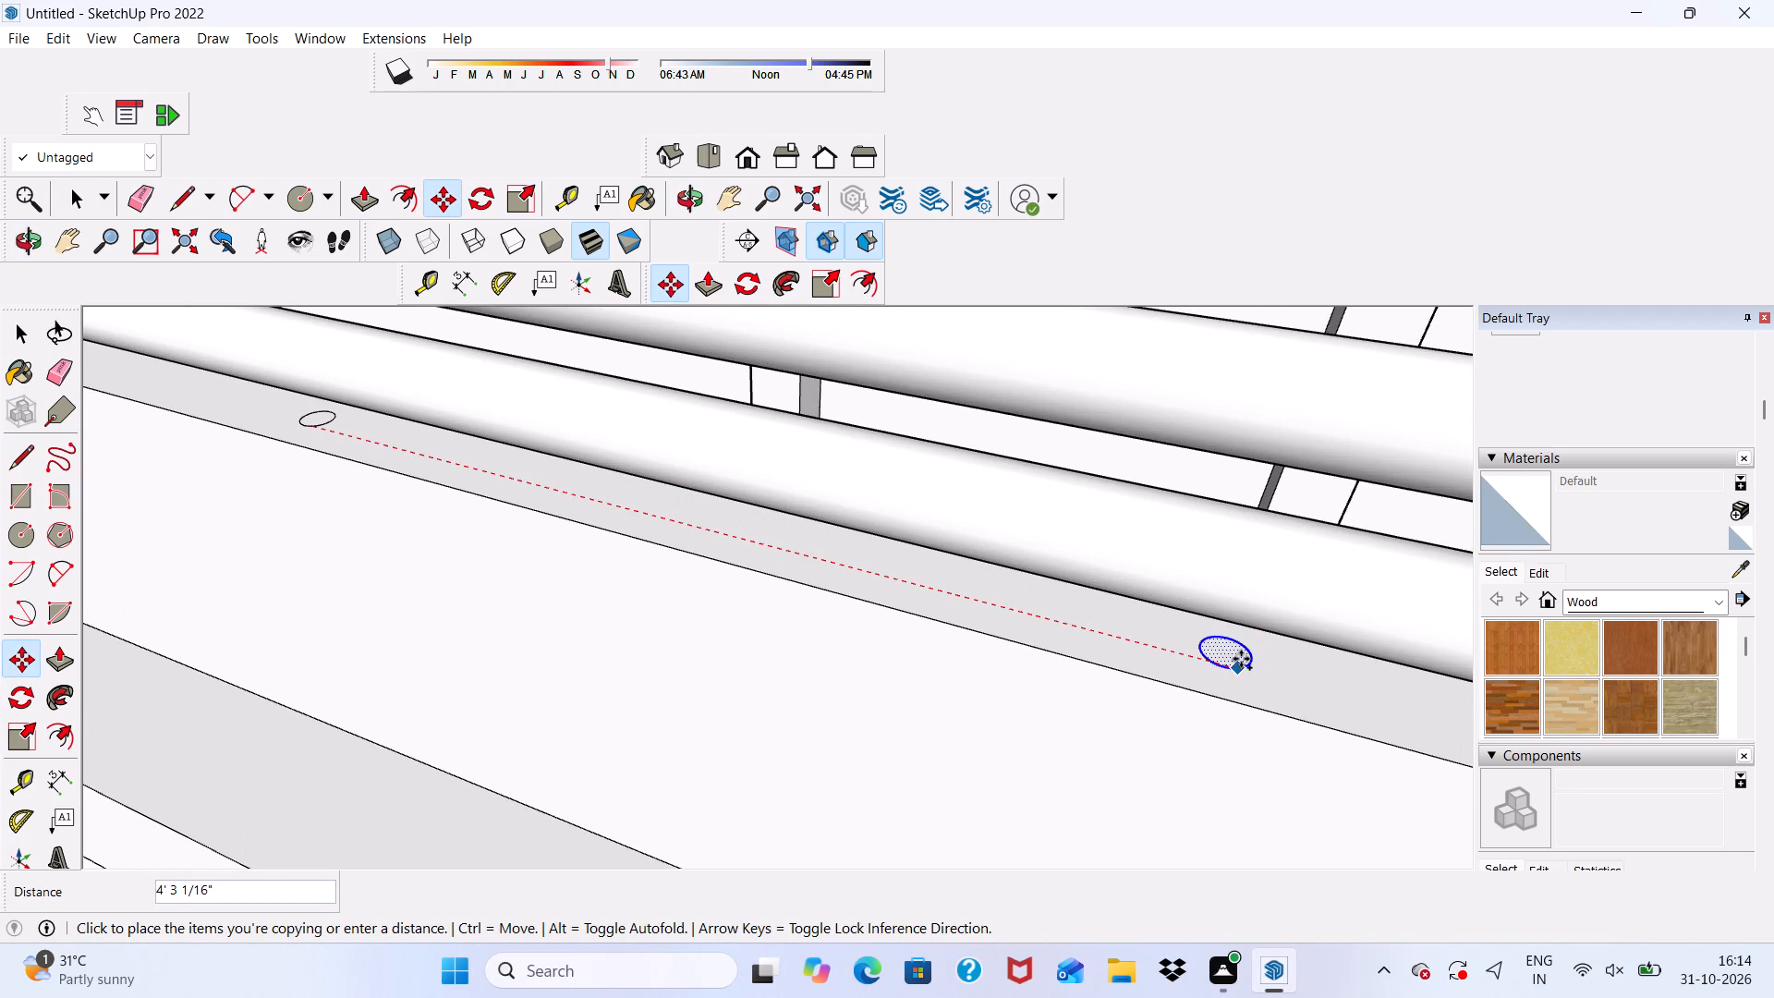
{"action": "left_click", "coordinate": [1241, 659]}
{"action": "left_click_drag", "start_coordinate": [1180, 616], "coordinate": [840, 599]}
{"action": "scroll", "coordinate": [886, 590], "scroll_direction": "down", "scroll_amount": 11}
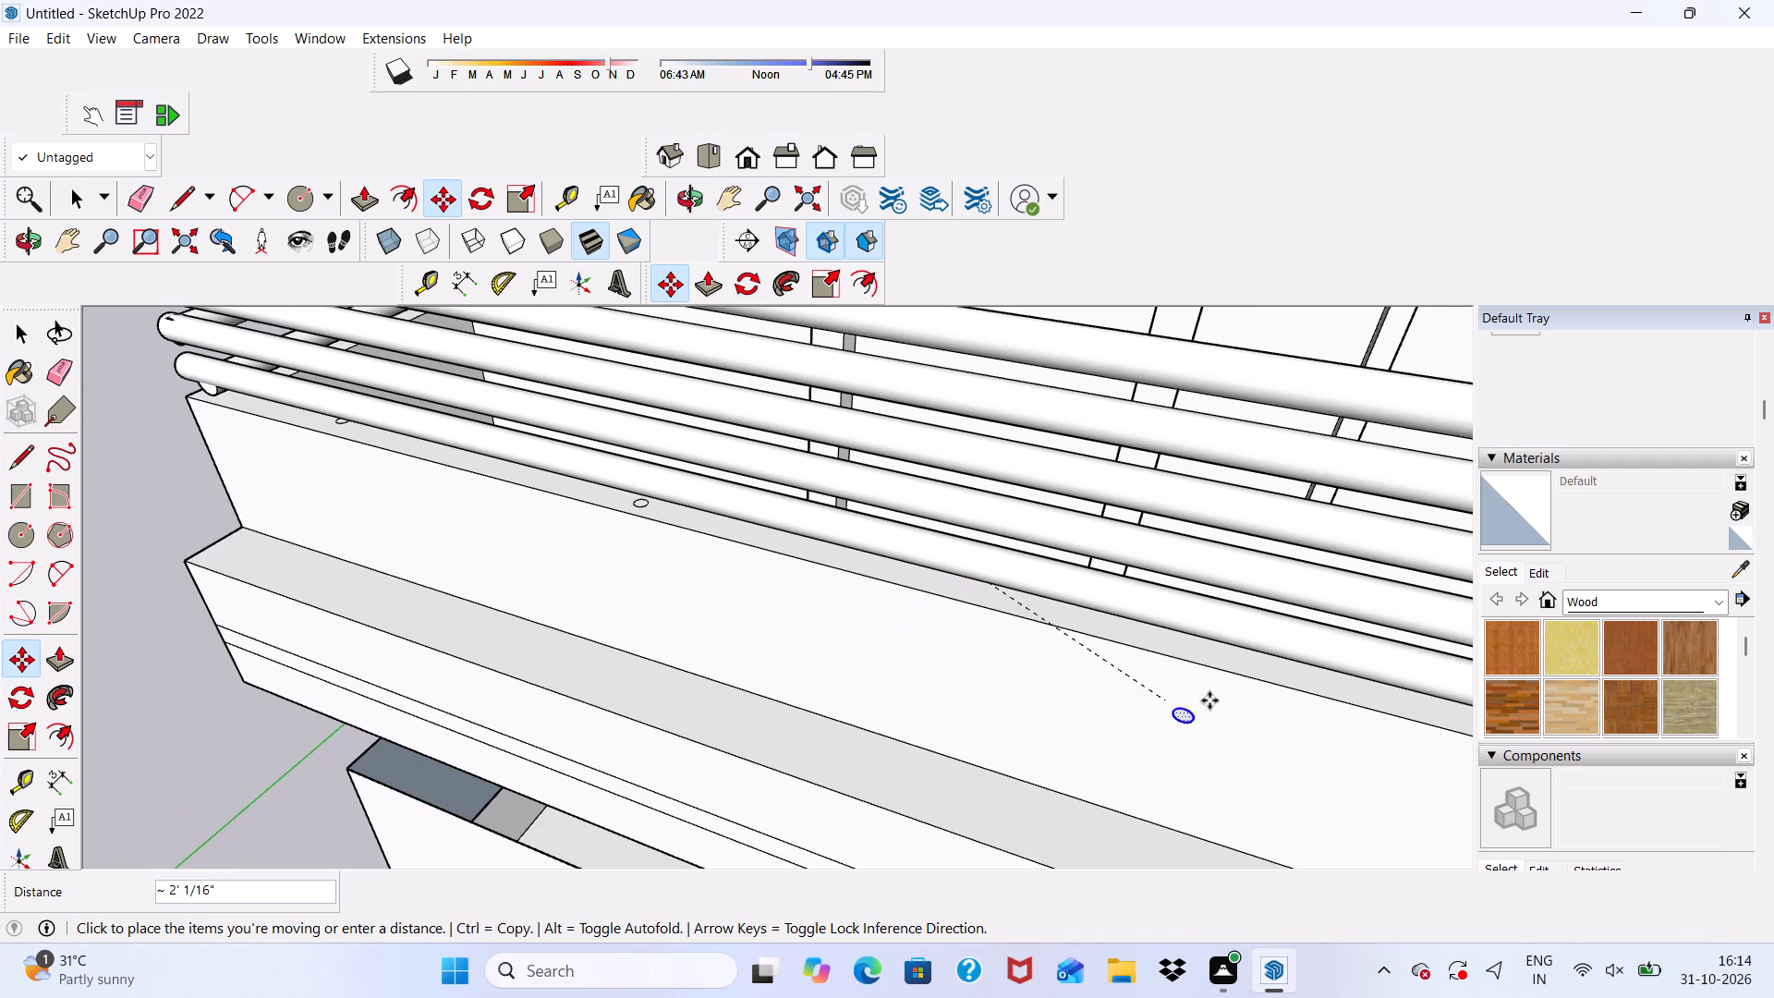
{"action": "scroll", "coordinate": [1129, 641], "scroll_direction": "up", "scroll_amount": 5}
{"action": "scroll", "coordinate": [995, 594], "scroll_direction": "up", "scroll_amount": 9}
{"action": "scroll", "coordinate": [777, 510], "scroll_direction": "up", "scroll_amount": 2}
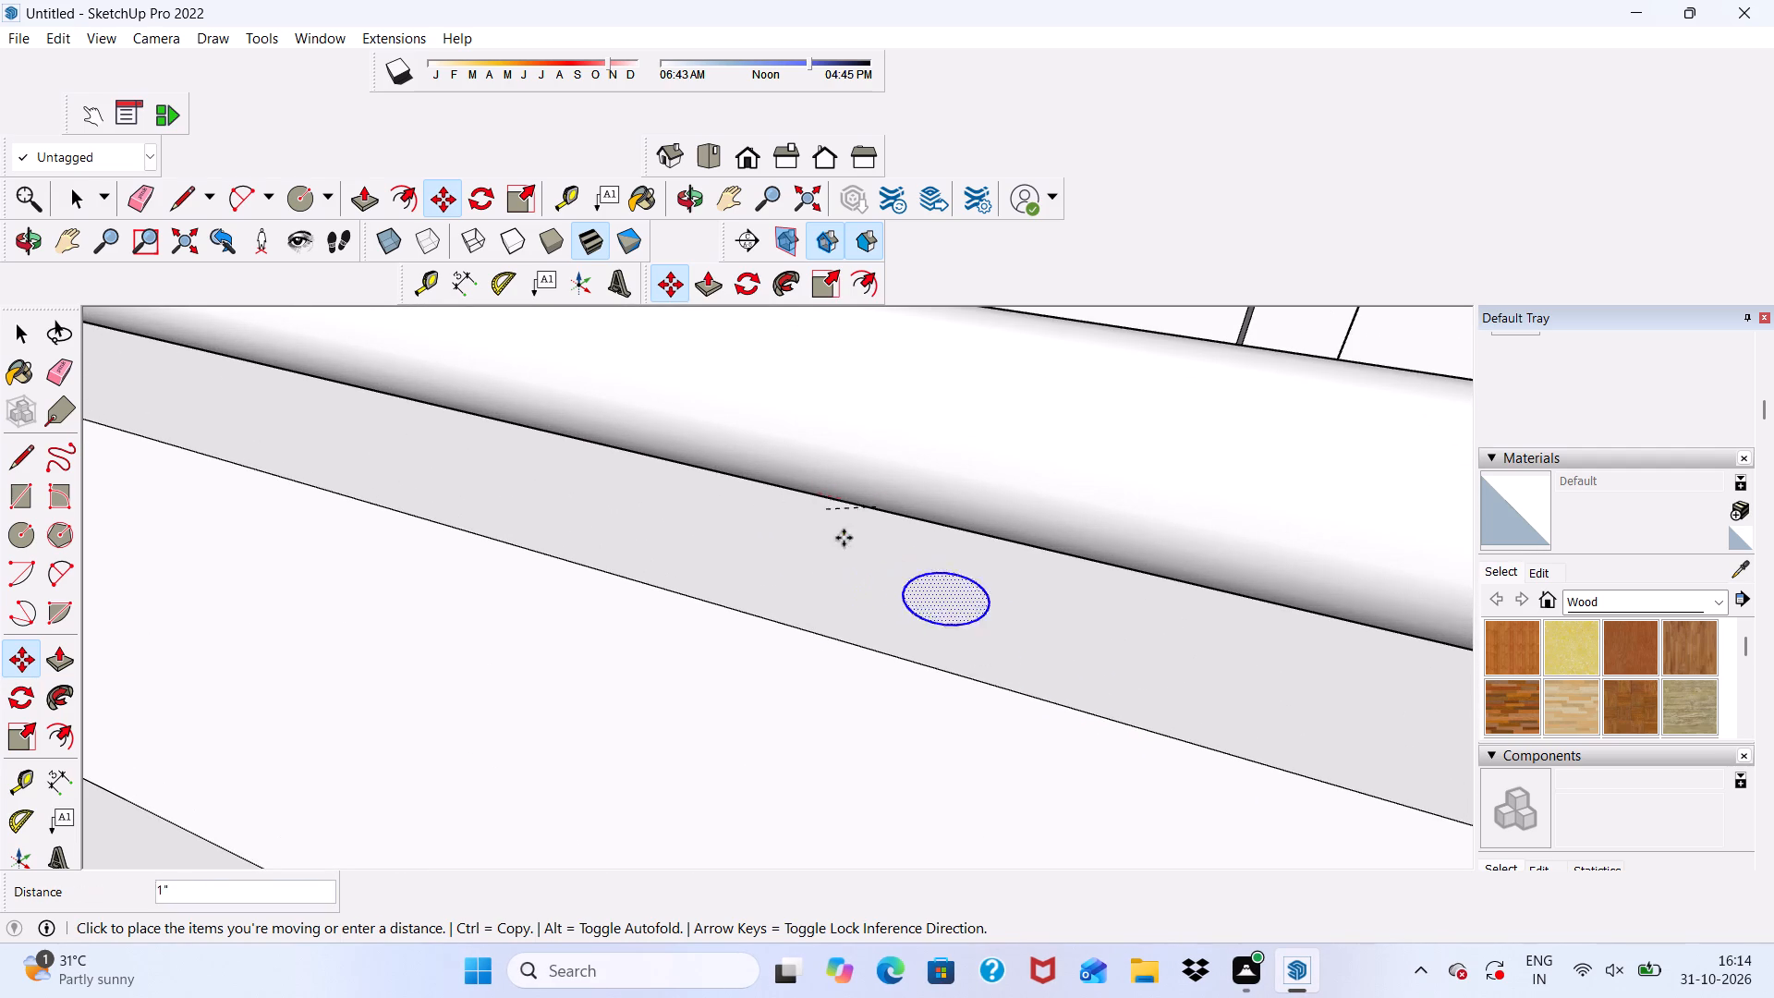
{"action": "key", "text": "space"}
Copy the third circle about 5' 10 3/8" further along the front parapet top, away from the corner, to make a fourth circle.
{"action": "scroll", "coordinate": [797, 512], "scroll_direction": "down", "scroll_amount": 10}
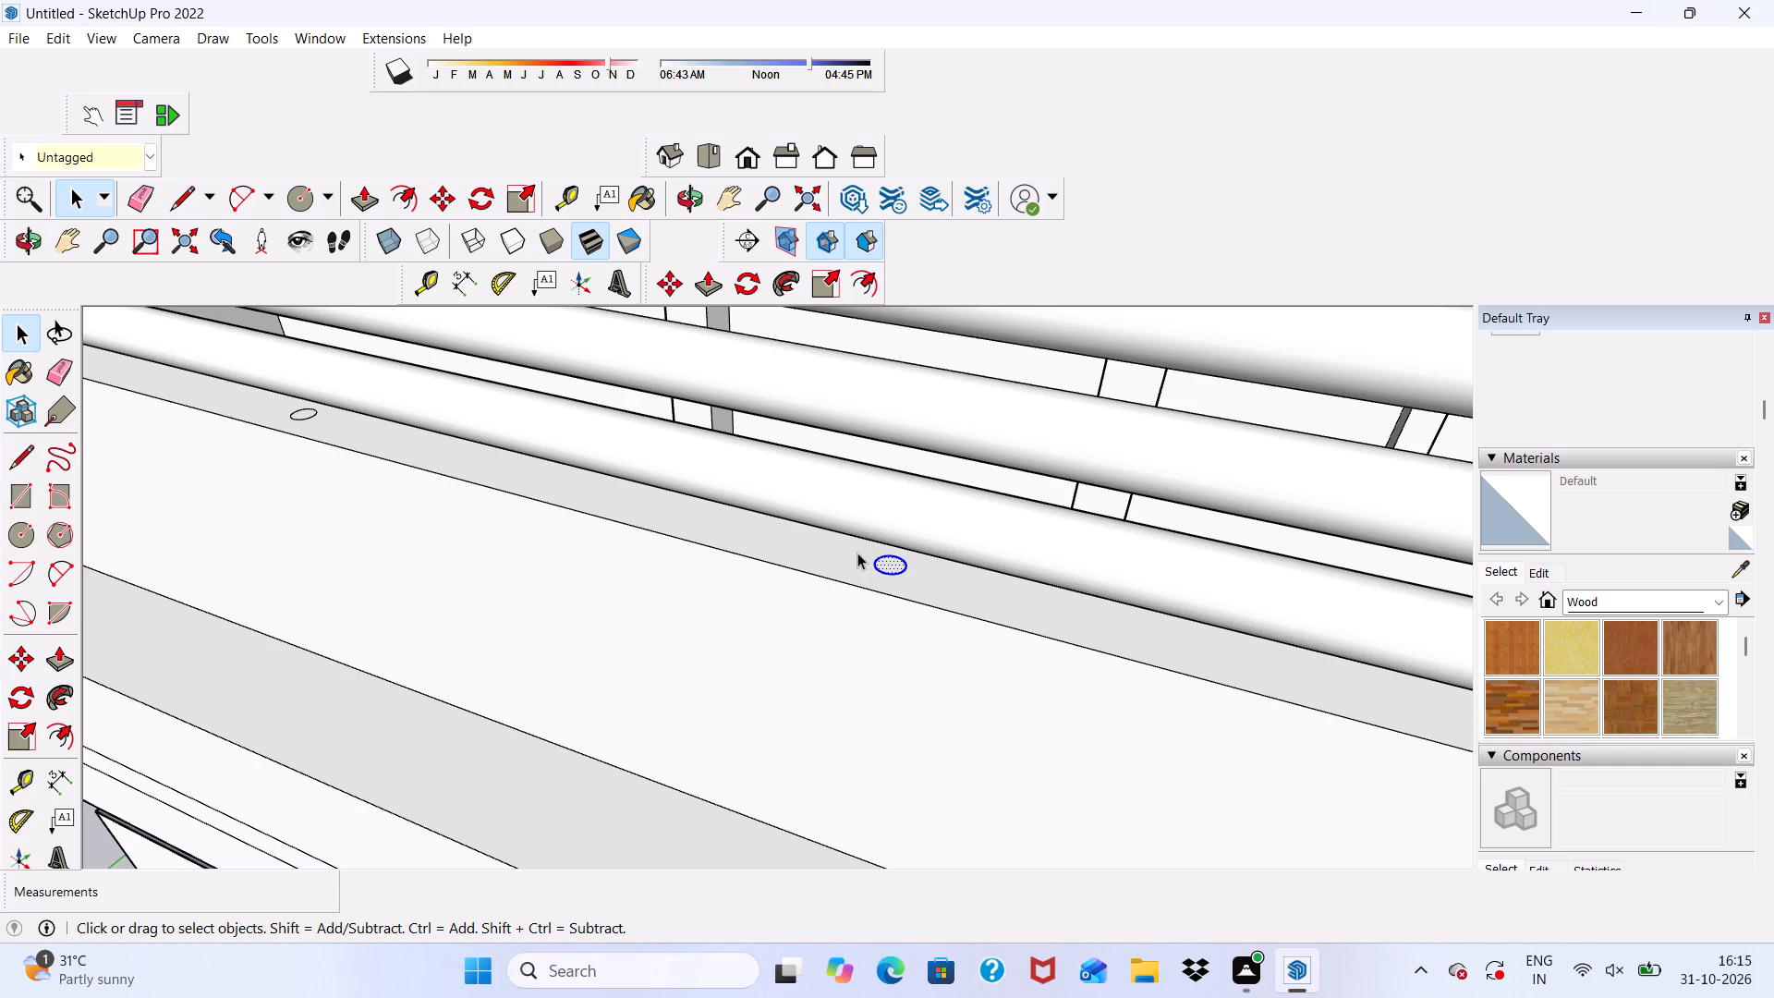
{"action": "scroll", "coordinate": [857, 553], "scroll_direction": "up", "scroll_amount": 1}
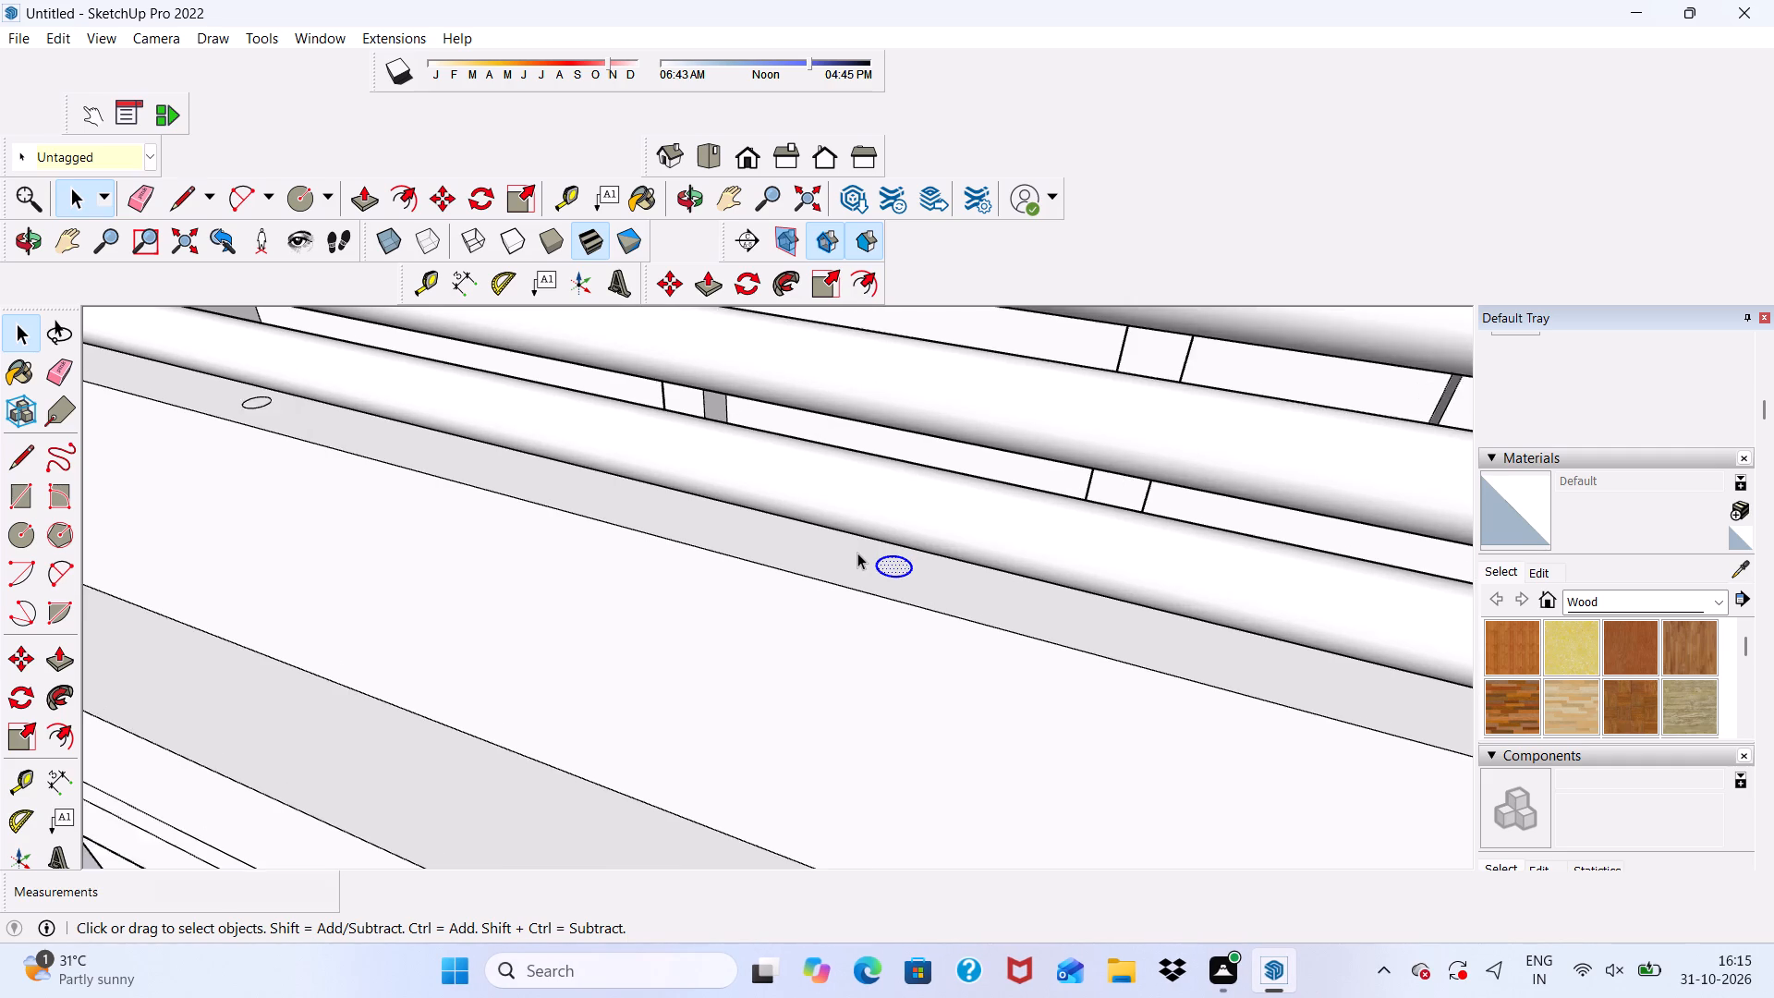
{"action": "scroll", "coordinate": [857, 552], "scroll_direction": "down", "scroll_amount": 4}
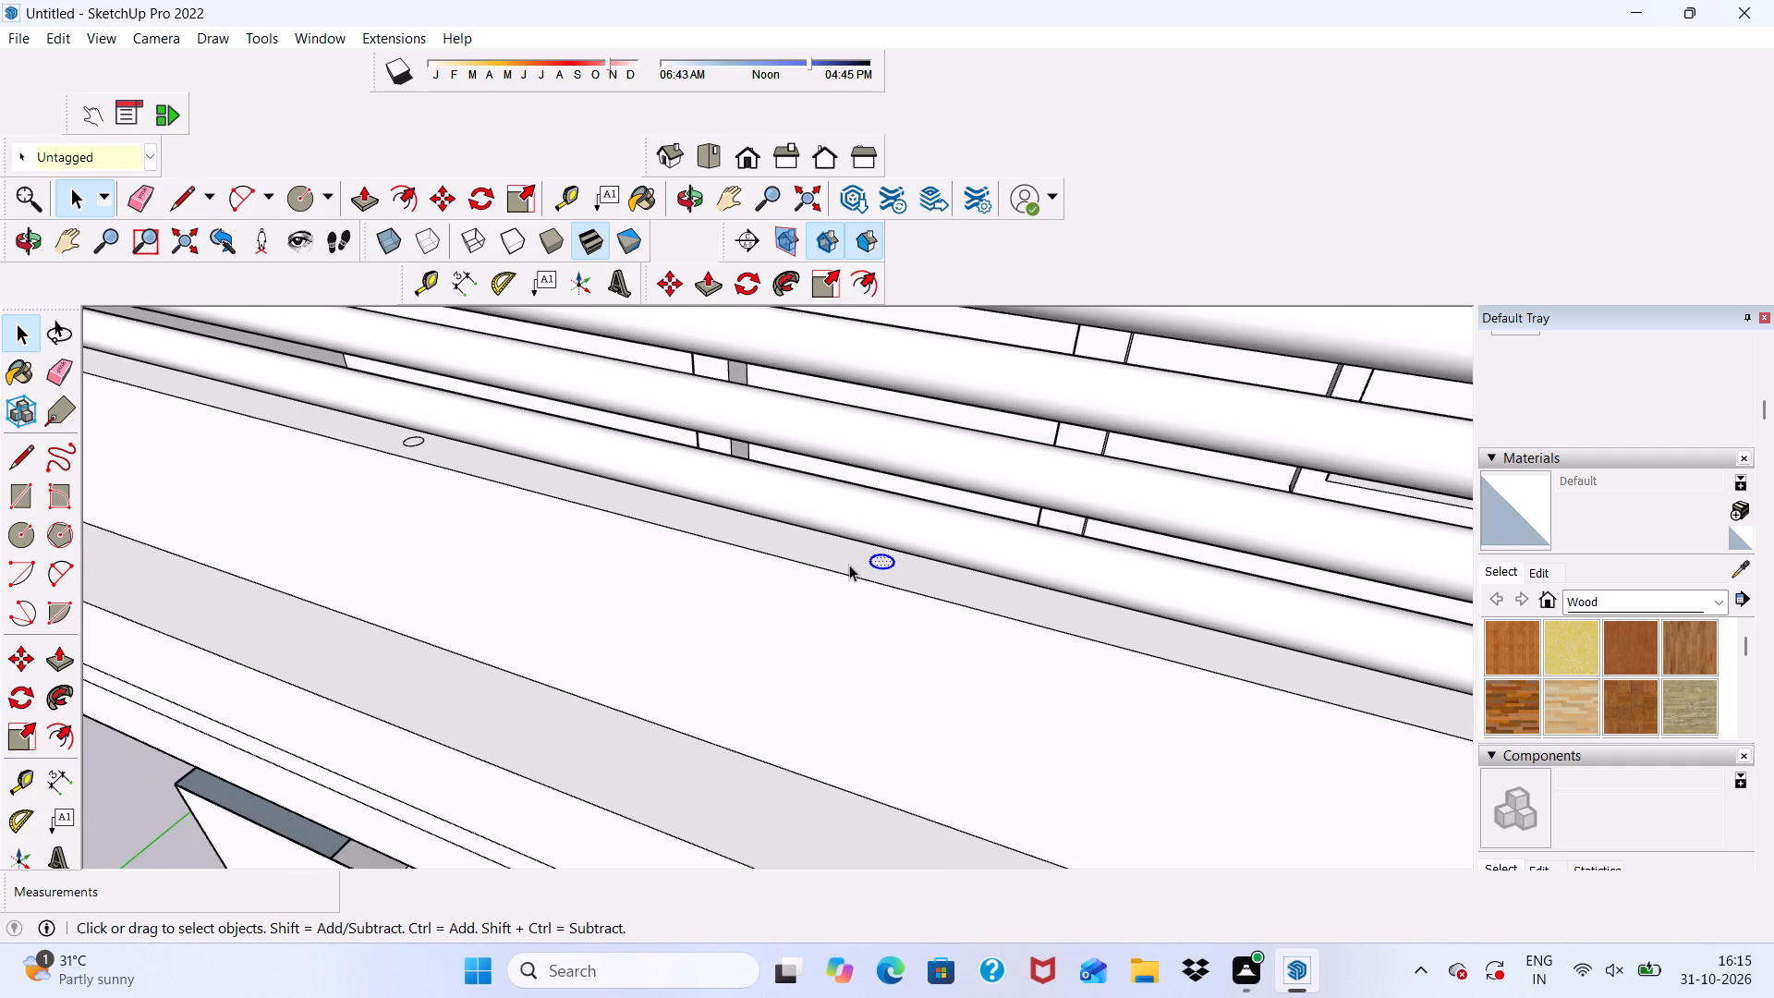
{"action": "scroll", "coordinate": [808, 573], "scroll_direction": "up", "scroll_amount": 1}
{"action": "scroll", "coordinate": [647, 568], "scroll_direction": "down", "scroll_amount": 4}
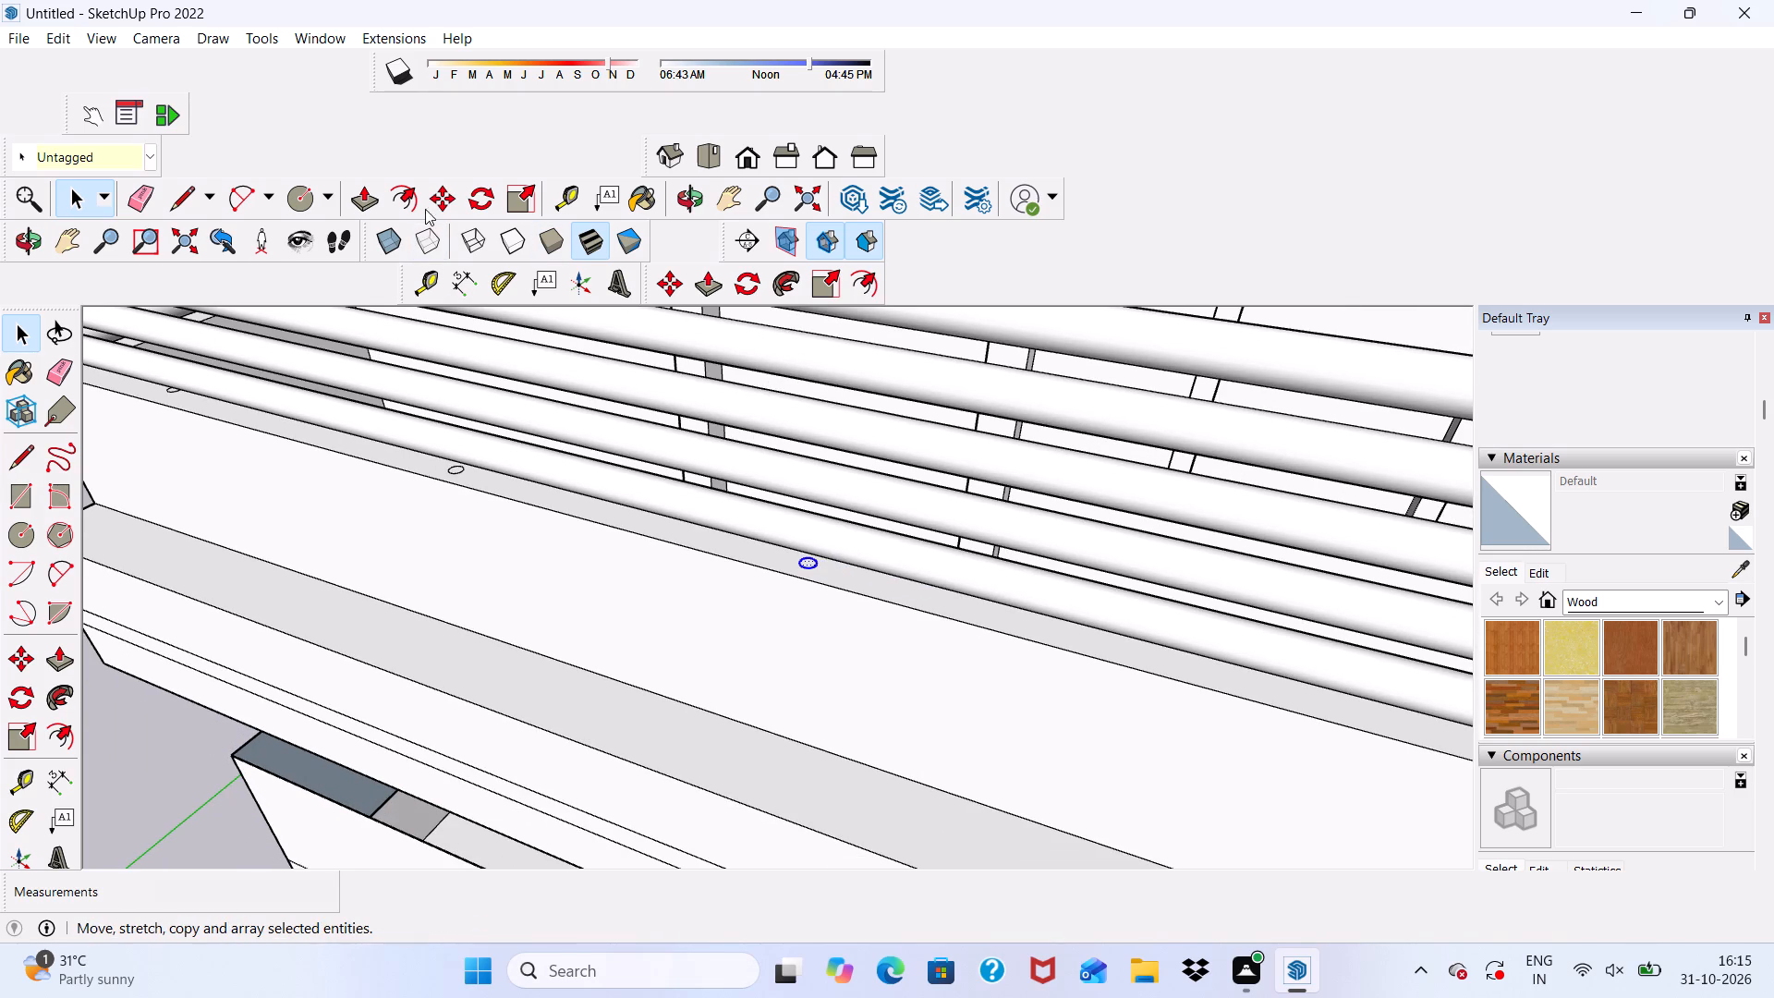
{"action": "left_click", "coordinate": [437, 187]}
{"action": "scroll", "coordinate": [715, 547], "scroll_direction": "up", "scroll_amount": 9}
{"action": "left_click", "coordinate": [869, 554]}
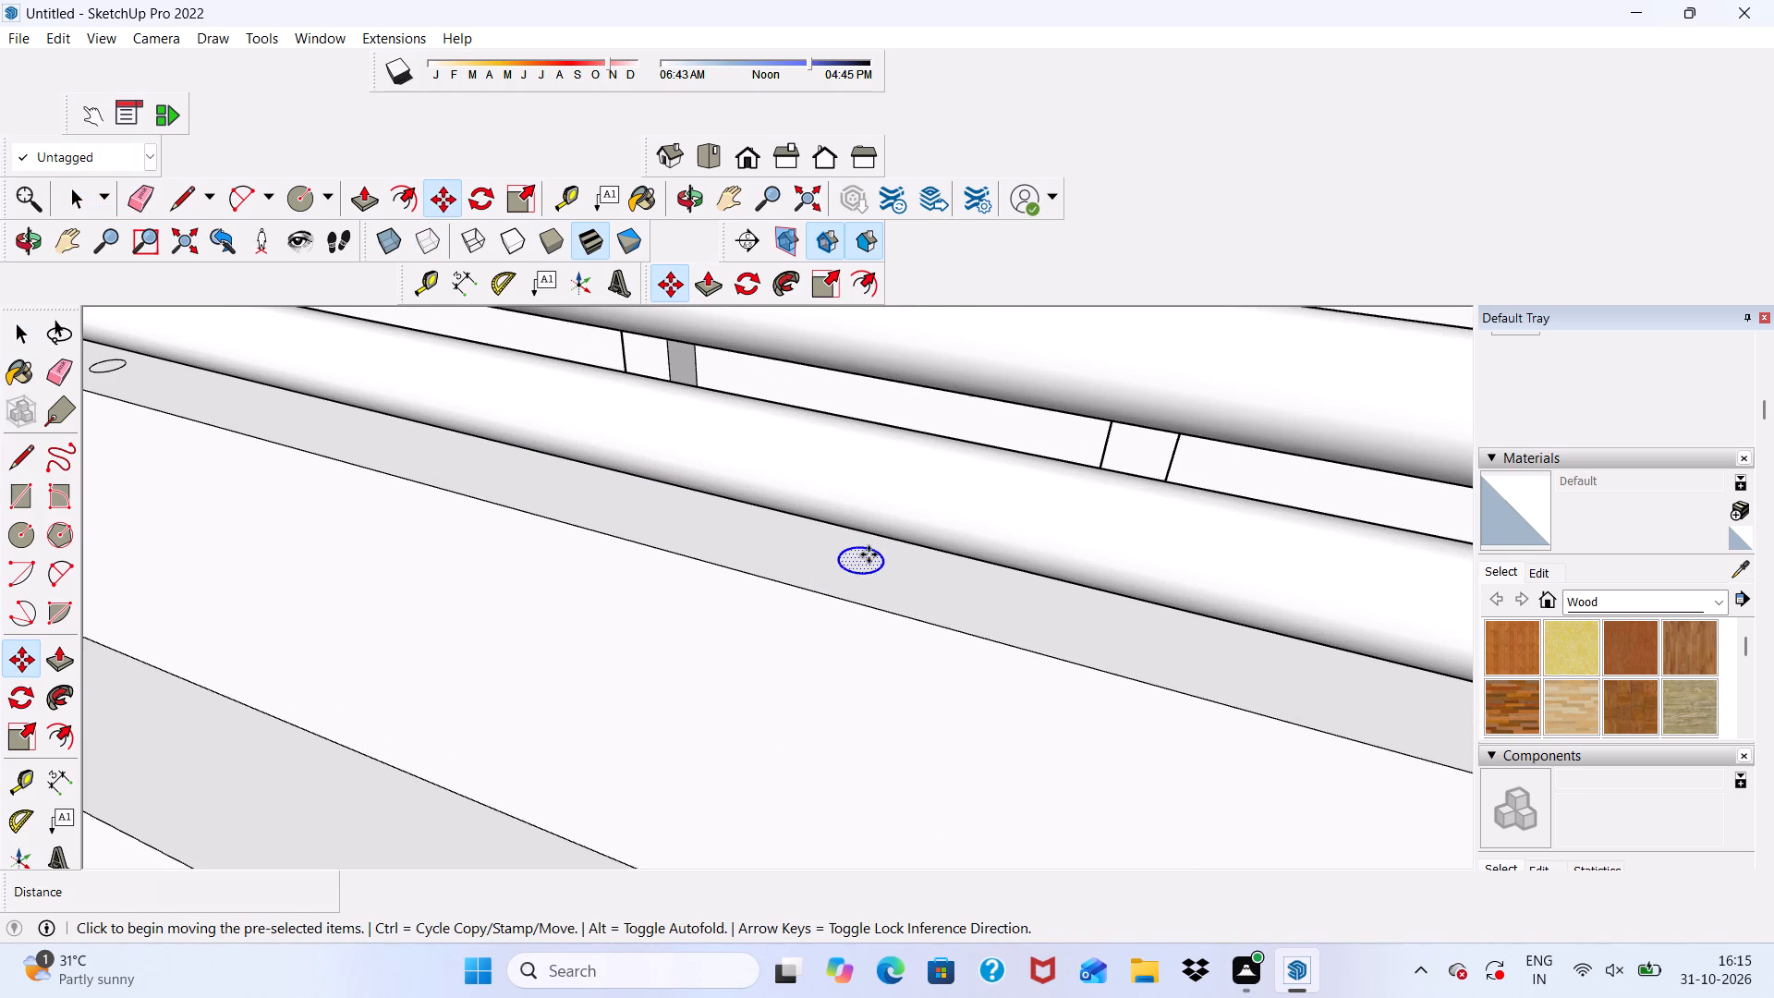
{"action": "scroll", "coordinate": [760, 553], "scroll_direction": "down", "scroll_amount": 4}
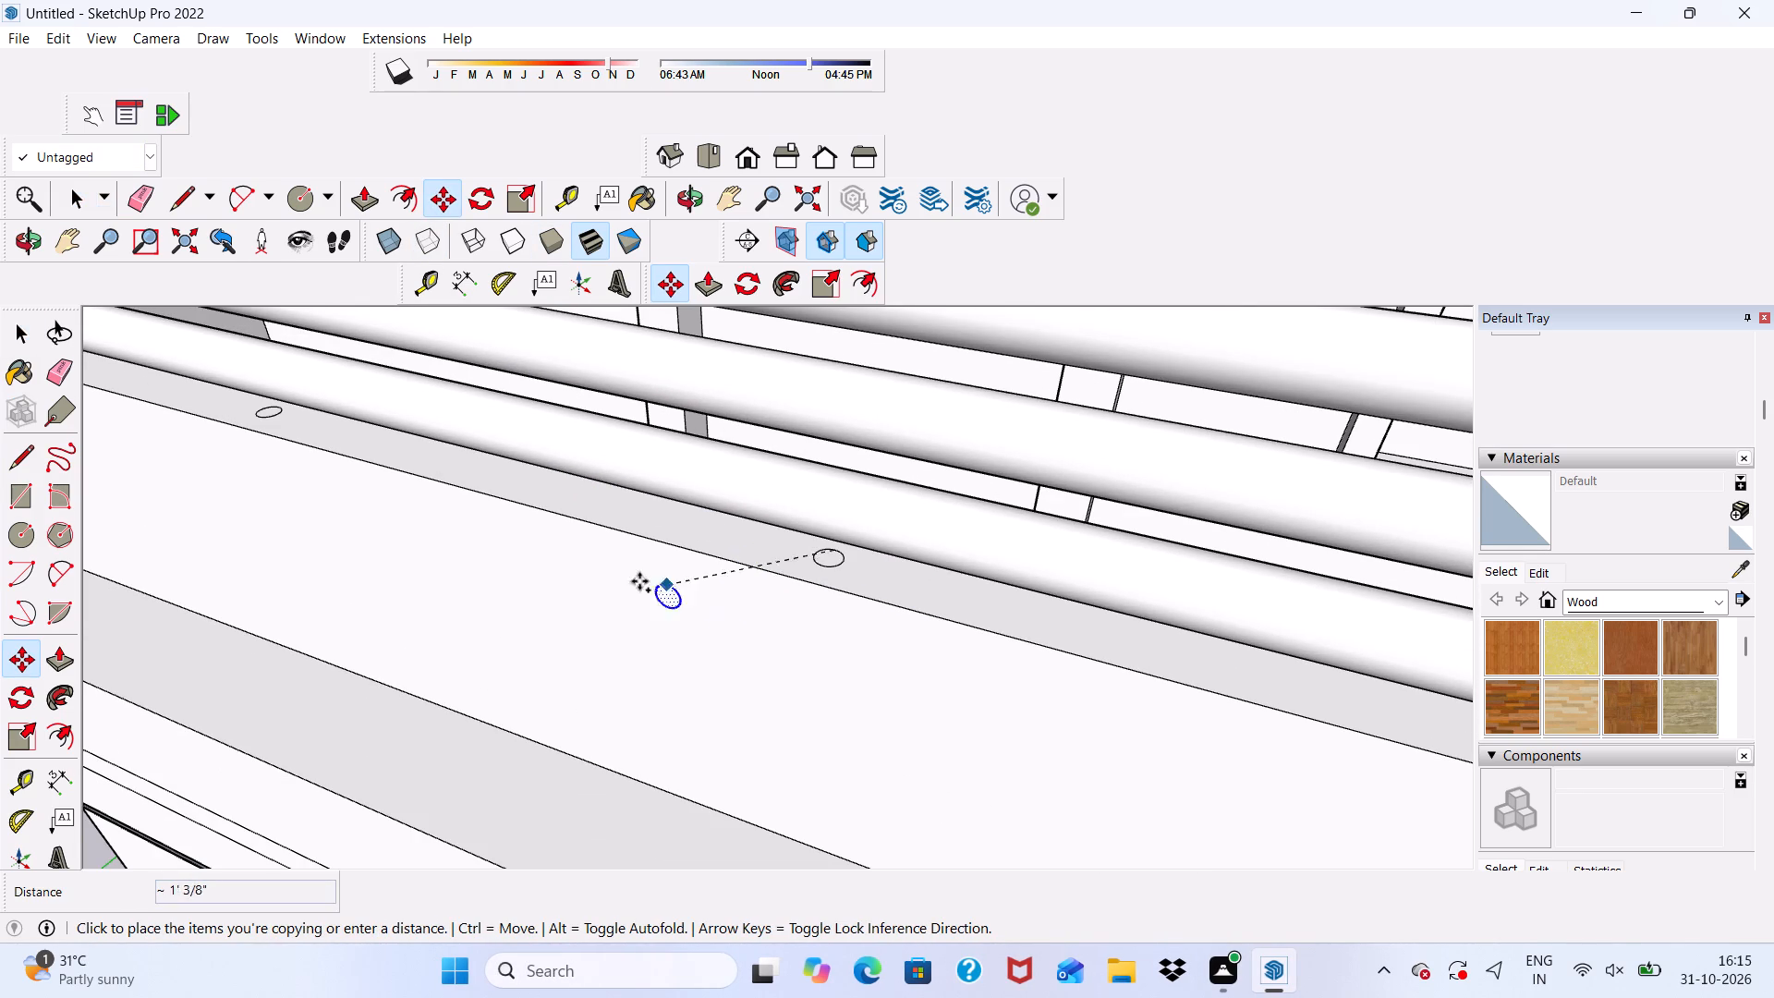
{"action": "scroll", "coordinate": [489, 589], "scroll_direction": "down", "scroll_amount": 6}
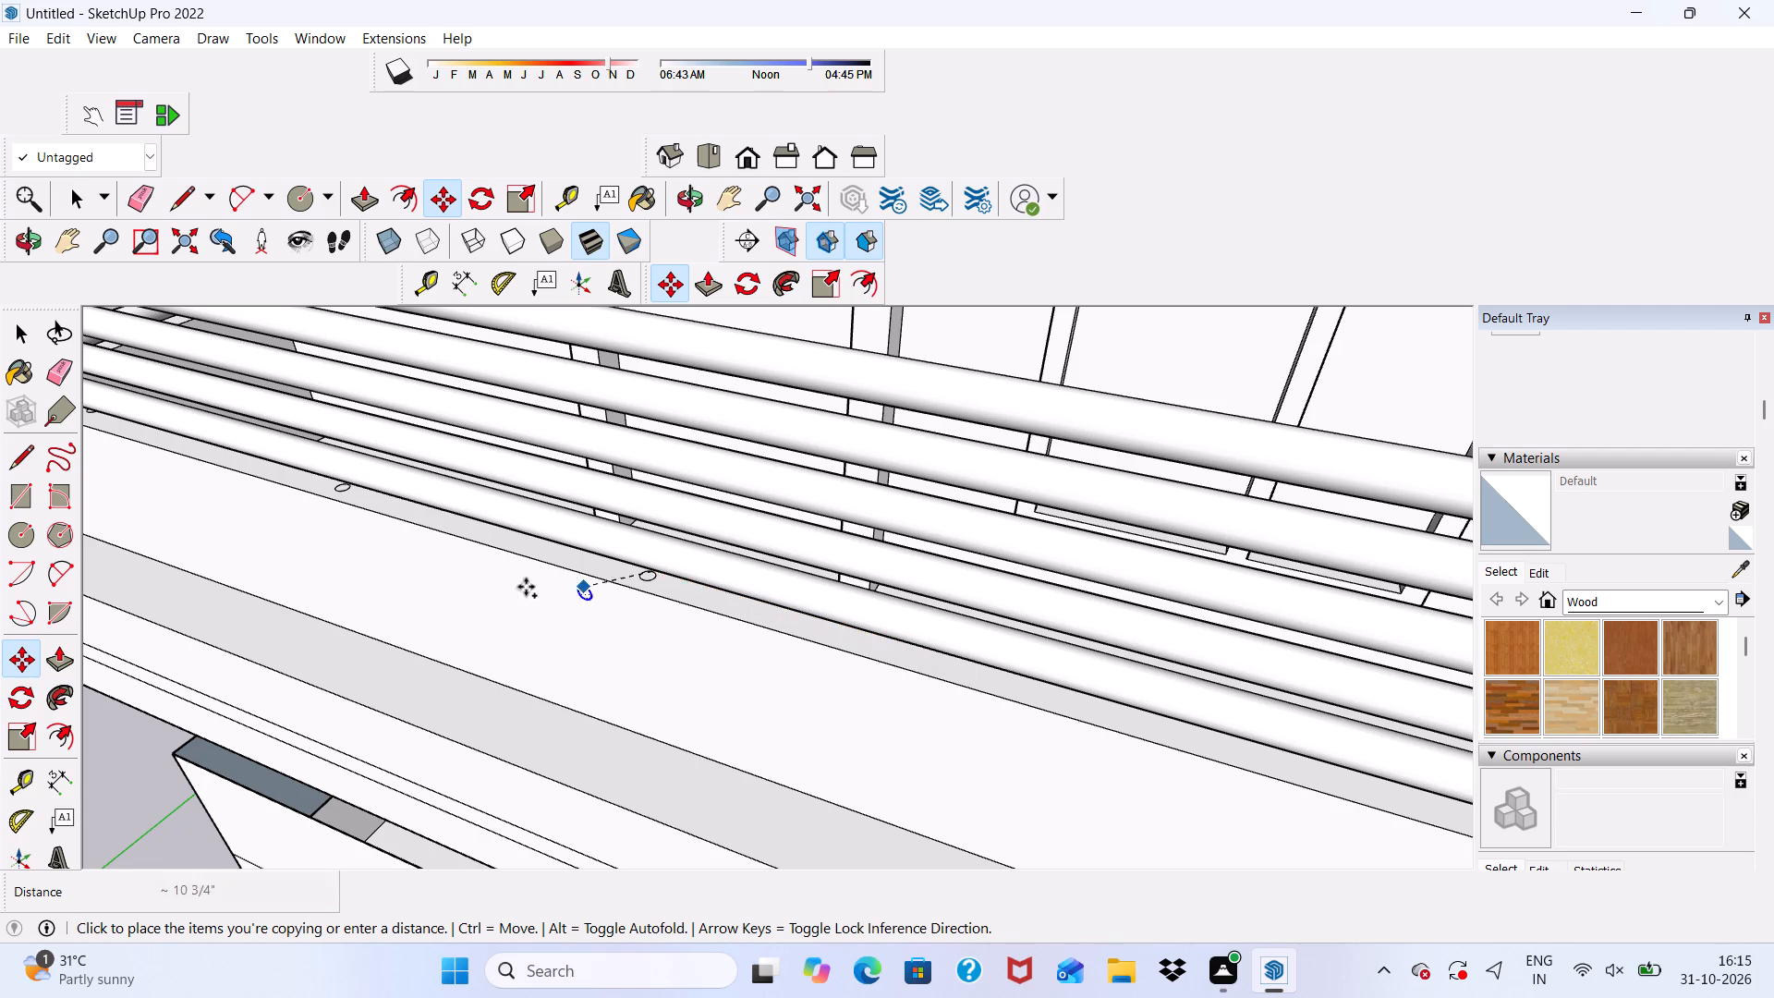
{"action": "scroll", "coordinate": [407, 574], "scroll_direction": "up", "scroll_amount": 6}
{"action": "scroll", "coordinate": [1002, 597], "scroll_direction": "down", "scroll_amount": 4}
{"action": "scroll", "coordinate": [0, 468], "scroll_direction": "down", "scroll_amount": 2}
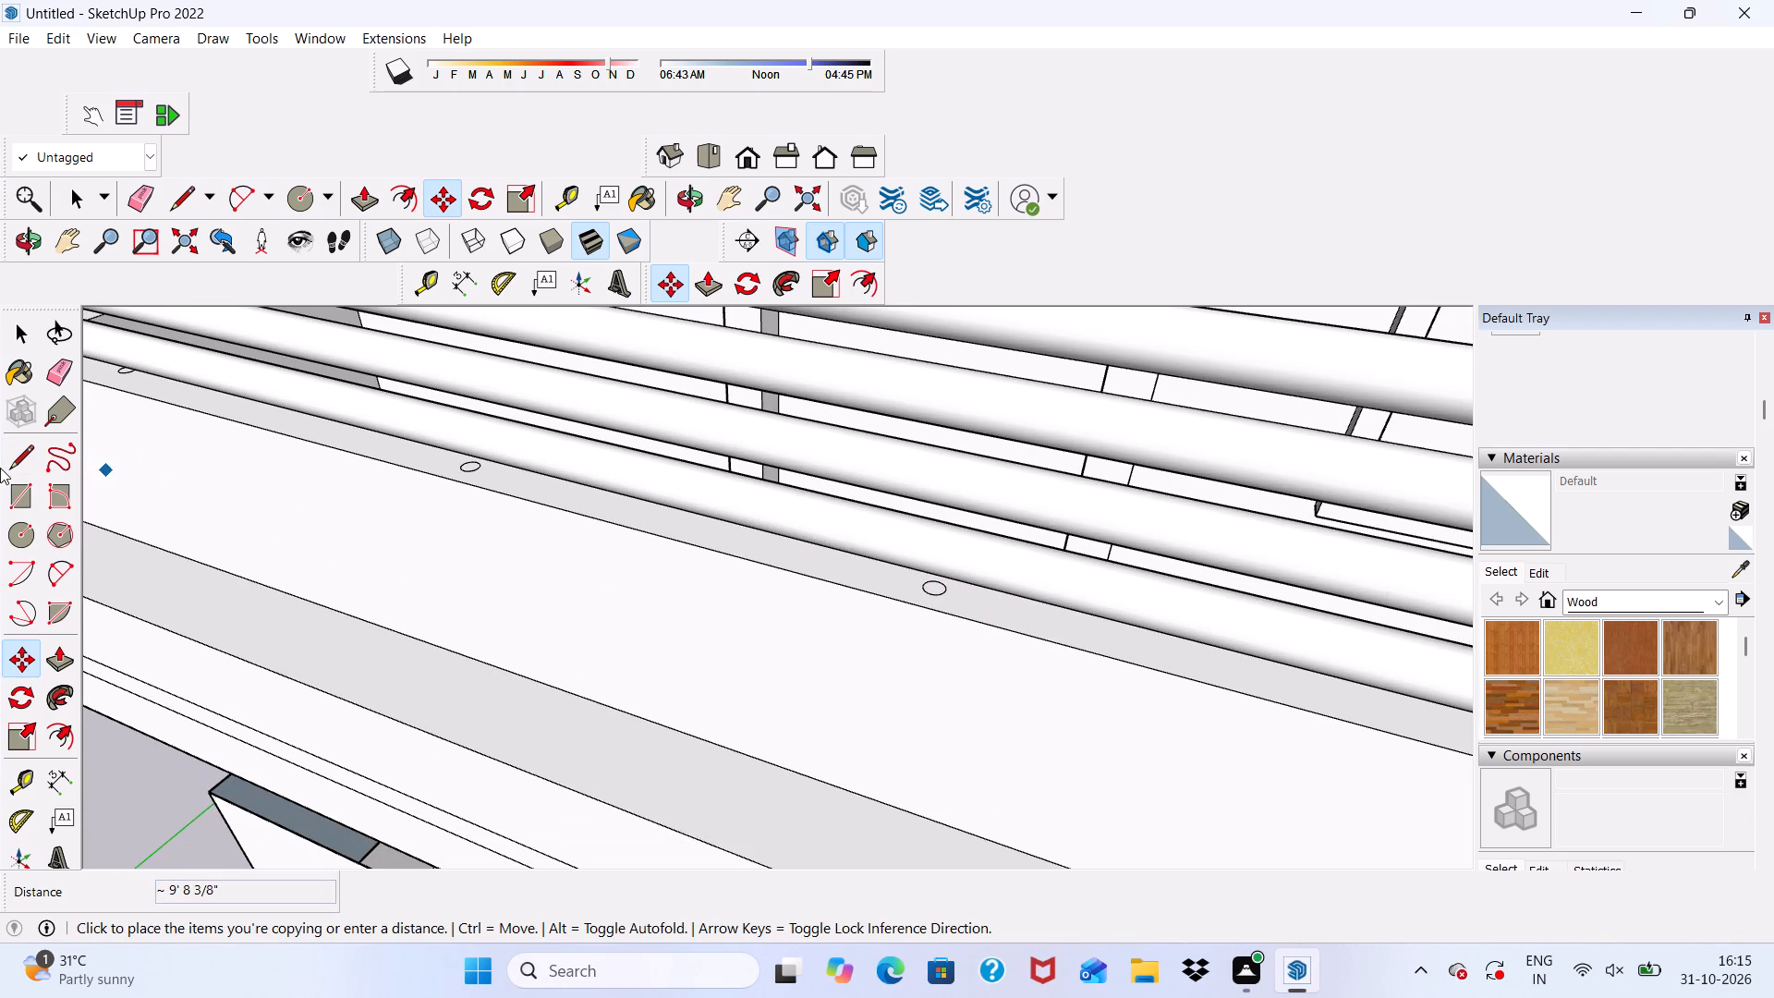
{"action": "scroll", "coordinate": [0, 468], "scroll_direction": "down", "scroll_amount": 3}
{"action": "scroll", "coordinate": [808, 497], "scroll_direction": "down", "scroll_amount": 6}
{"action": "scroll", "coordinate": [629, 497], "scroll_direction": "down", "scroll_amount": 5}
{"action": "scroll", "coordinate": [1050, 591], "scroll_direction": "up", "scroll_amount": 6}
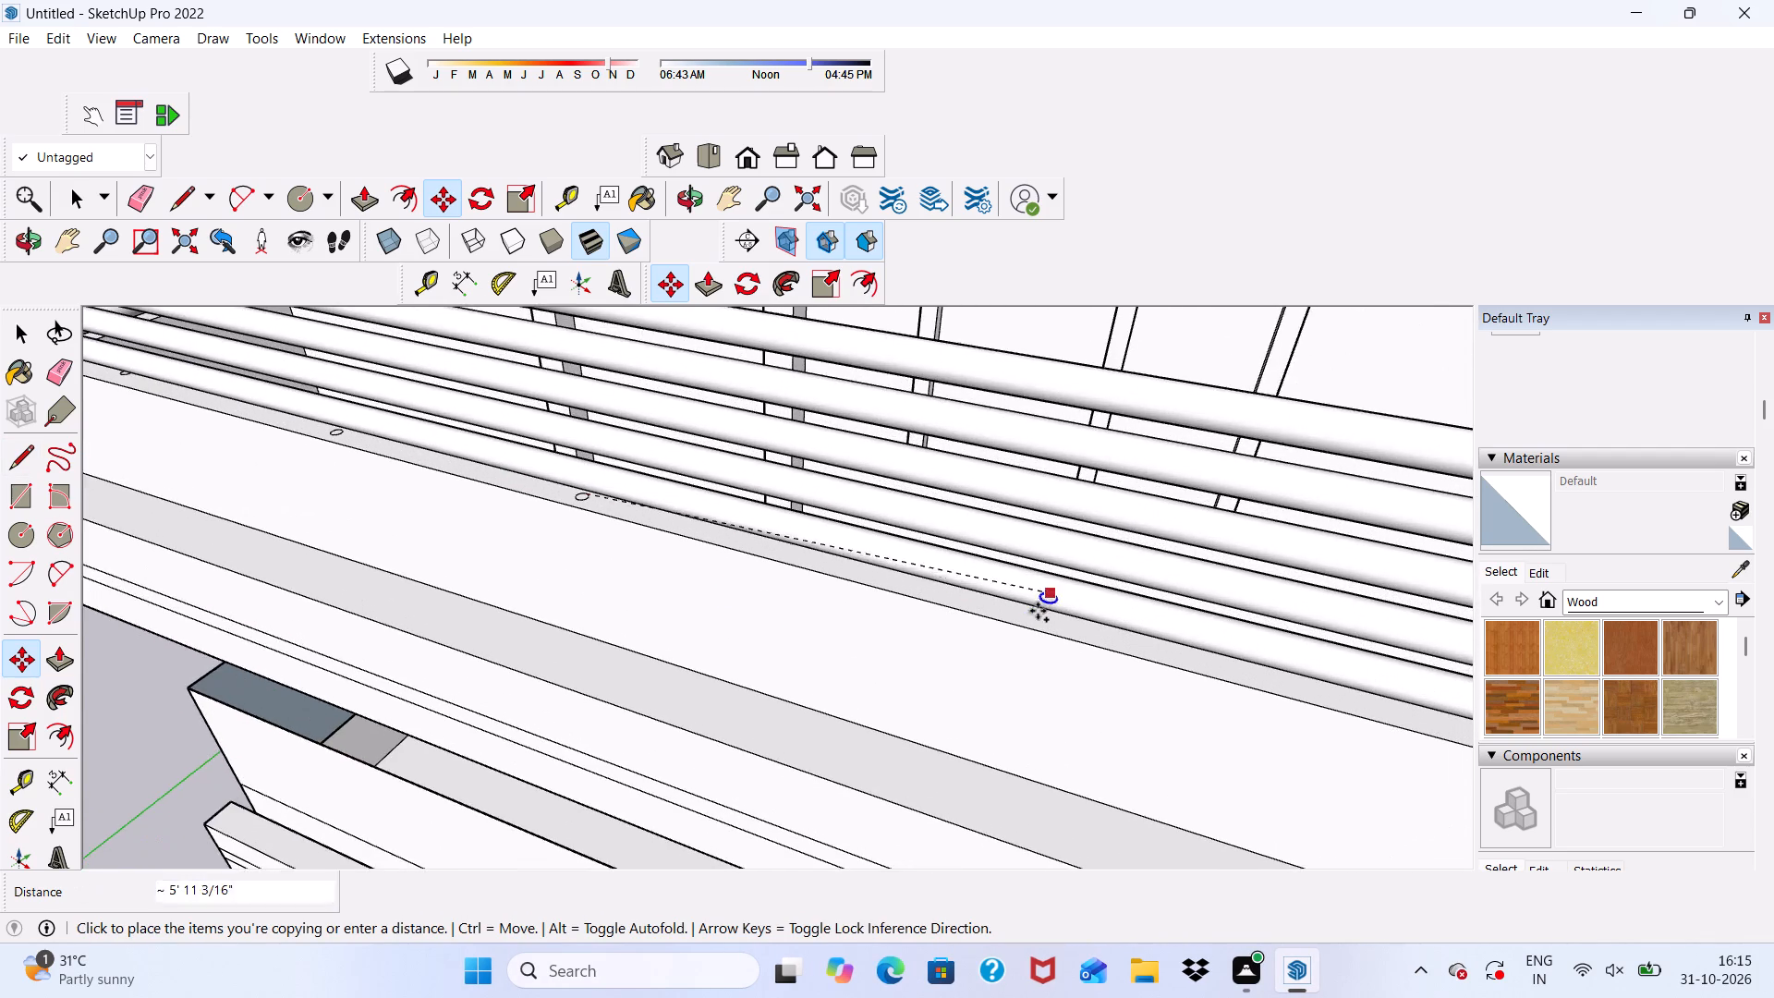
{"action": "scroll", "coordinate": [1034, 617], "scroll_direction": "up", "scroll_amount": 9}
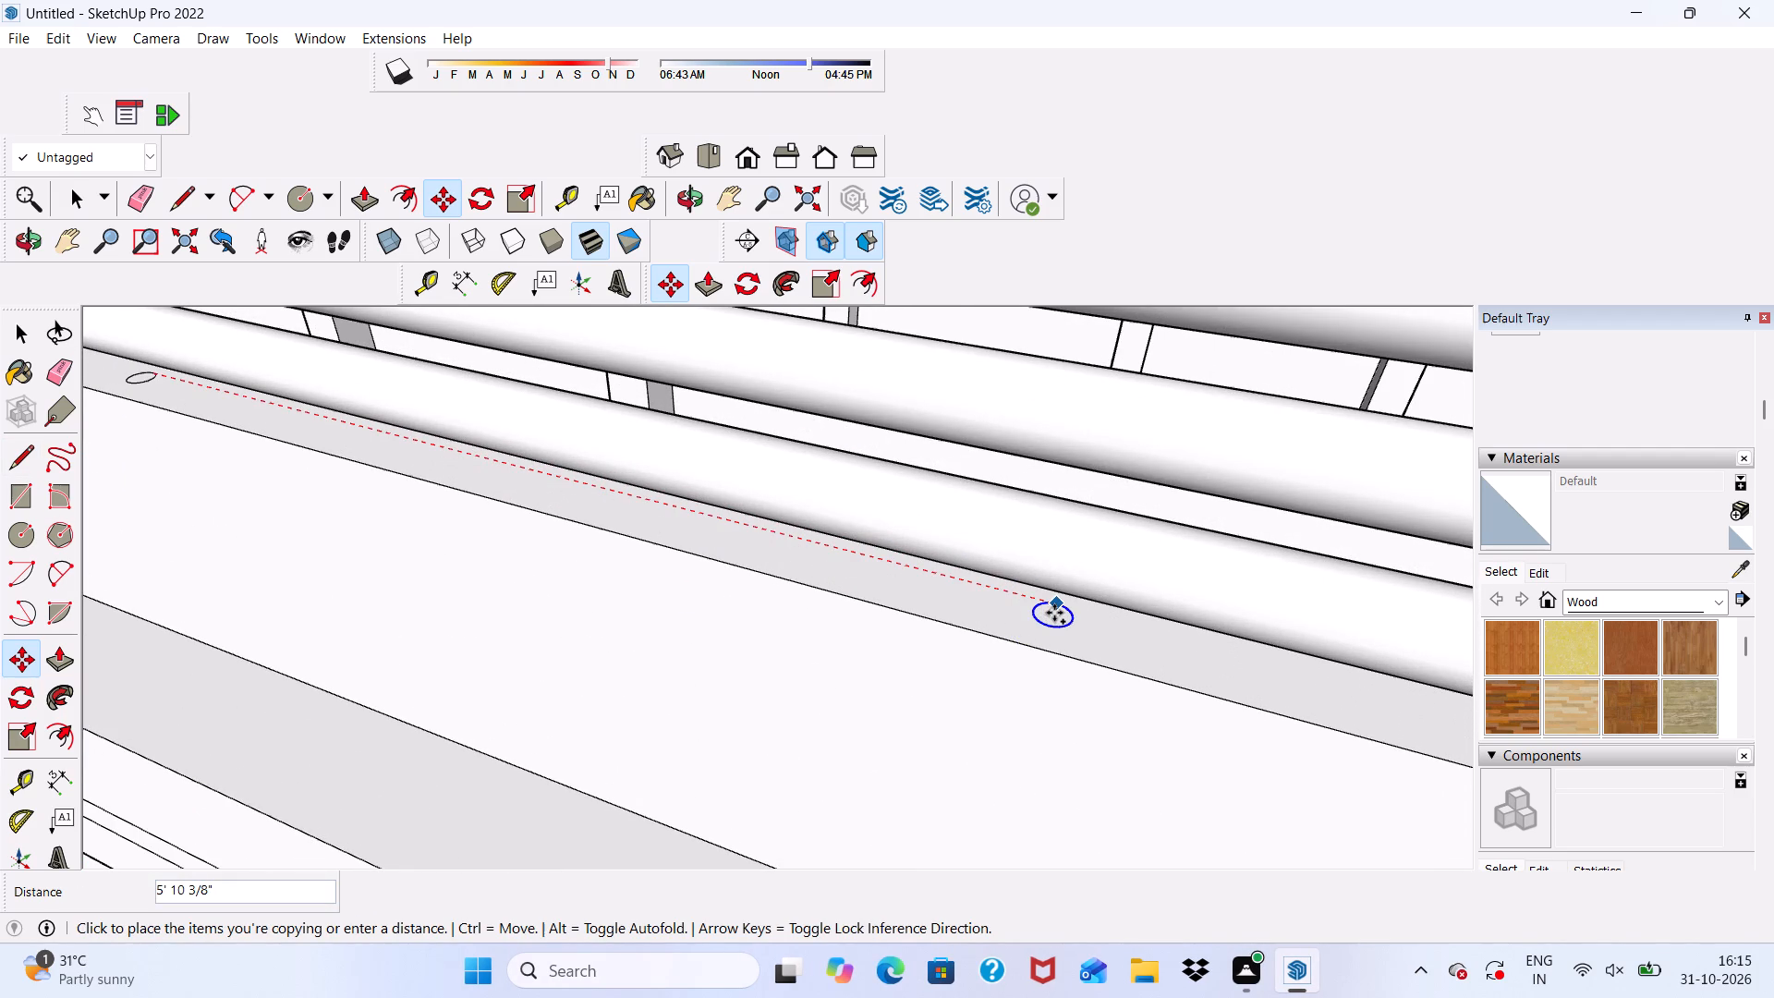
{"action": "left_click", "coordinate": [1054, 613]}
Copy the fourth circle further along the front parapet top towards the end wall to make a fifth circle.
{"action": "scroll", "coordinate": [896, 570], "scroll_direction": "down", "scroll_amount": 4}
{"action": "scroll", "coordinate": [633, 559], "scroll_direction": "down", "scroll_amount": 6}
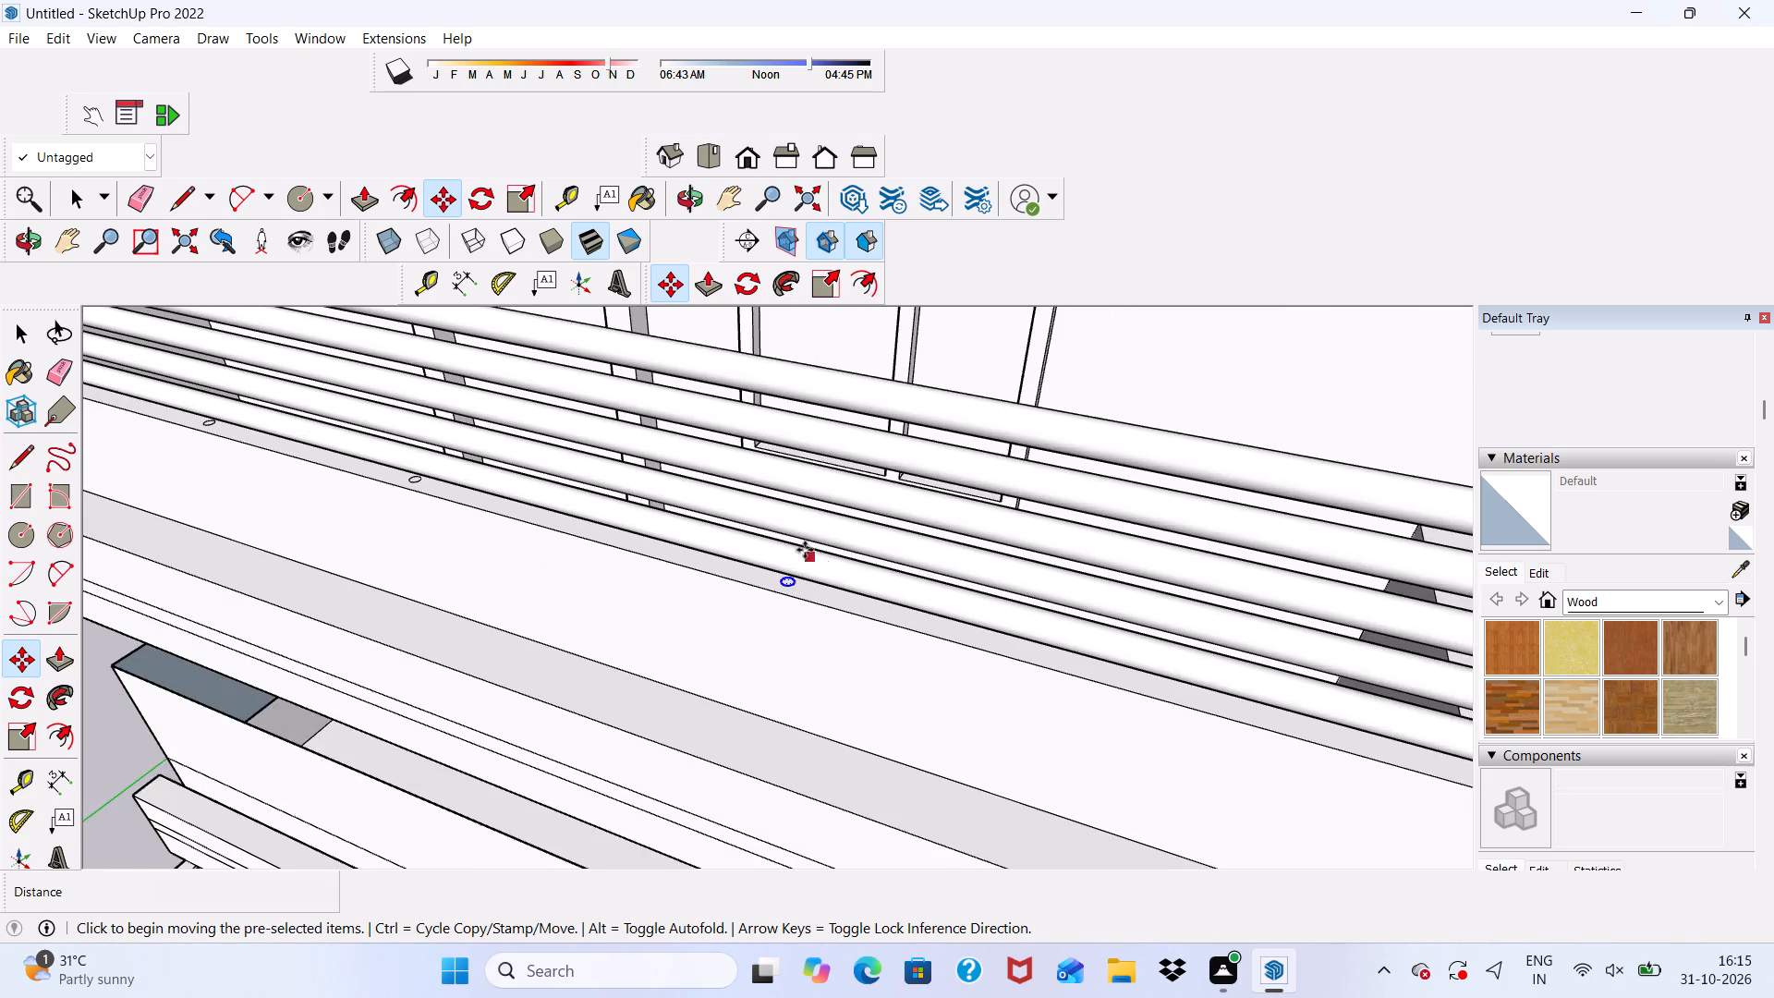
{"action": "scroll", "coordinate": [785, 549], "scroll_direction": "down", "scroll_amount": 9}
{"action": "middle_click_drag", "start_coordinate": [856, 600], "coordinate": [922, 592]}
{"action": "scroll", "coordinate": [953, 576], "scroll_direction": "up", "scroll_amount": 5}
{"action": "scroll", "coordinate": [818, 542], "scroll_direction": "up", "scroll_amount": 2}
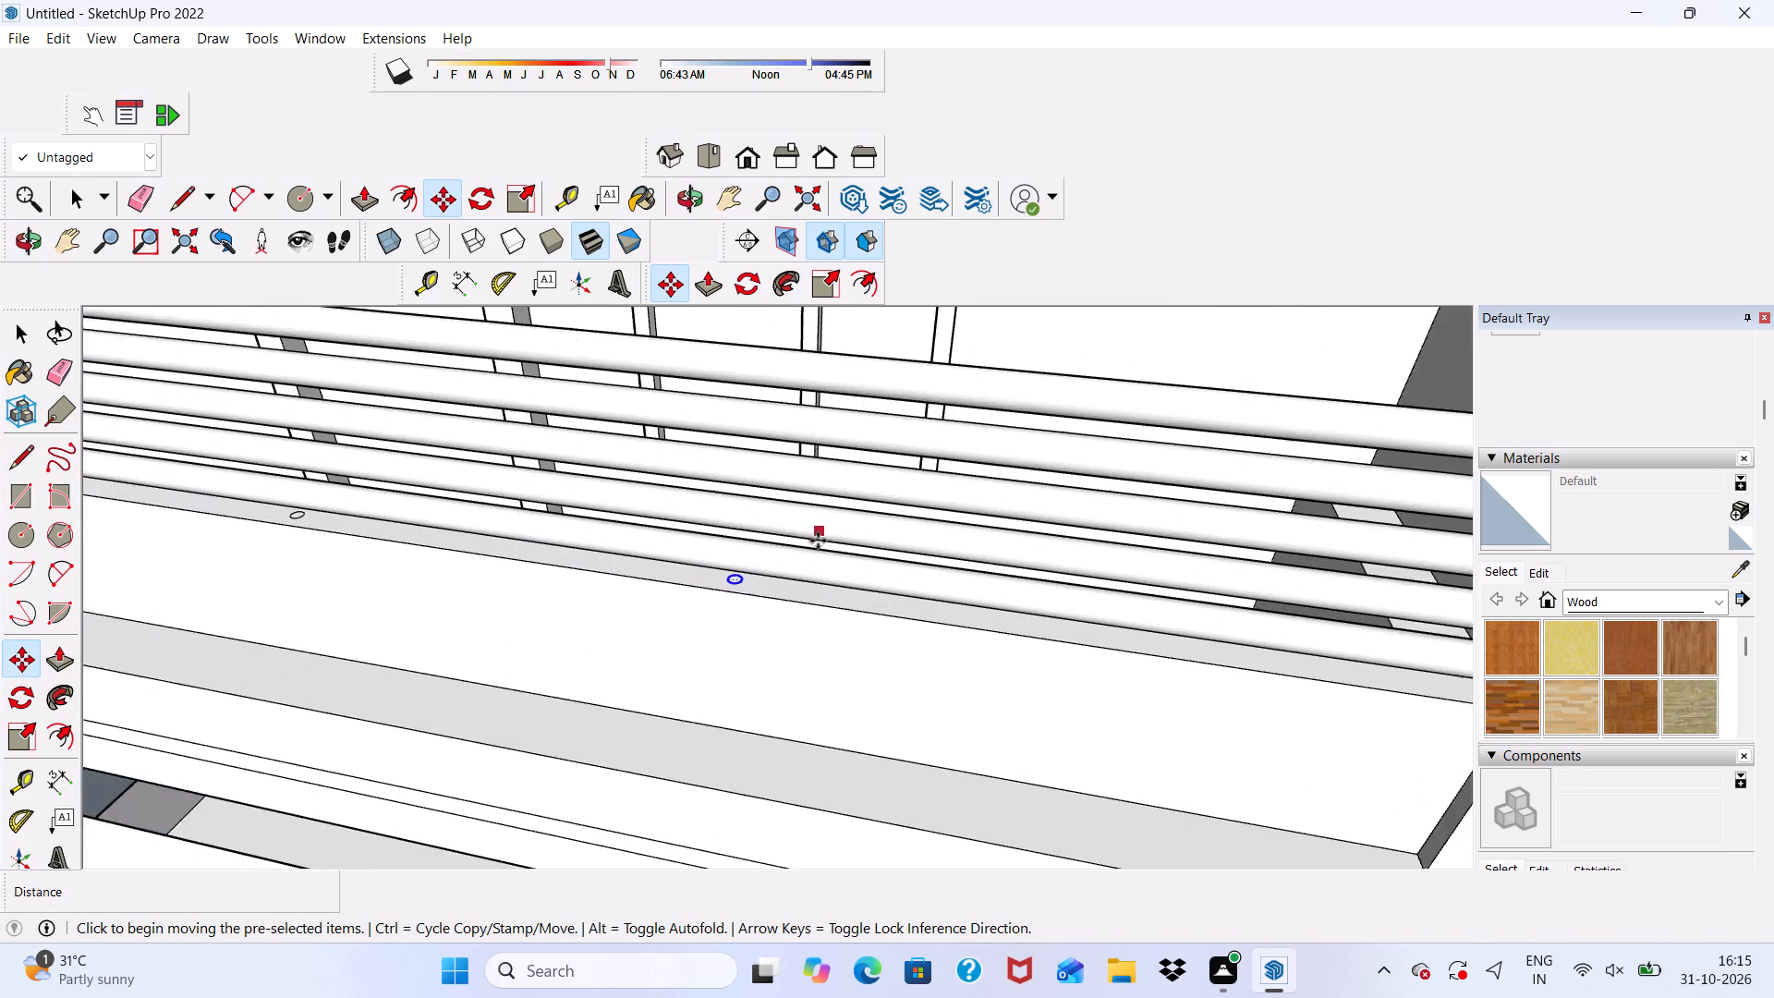
{"action": "scroll", "coordinate": [818, 541], "scroll_direction": "up", "scroll_amount": 18}
{"action": "left_click", "coordinate": [744, 576]}
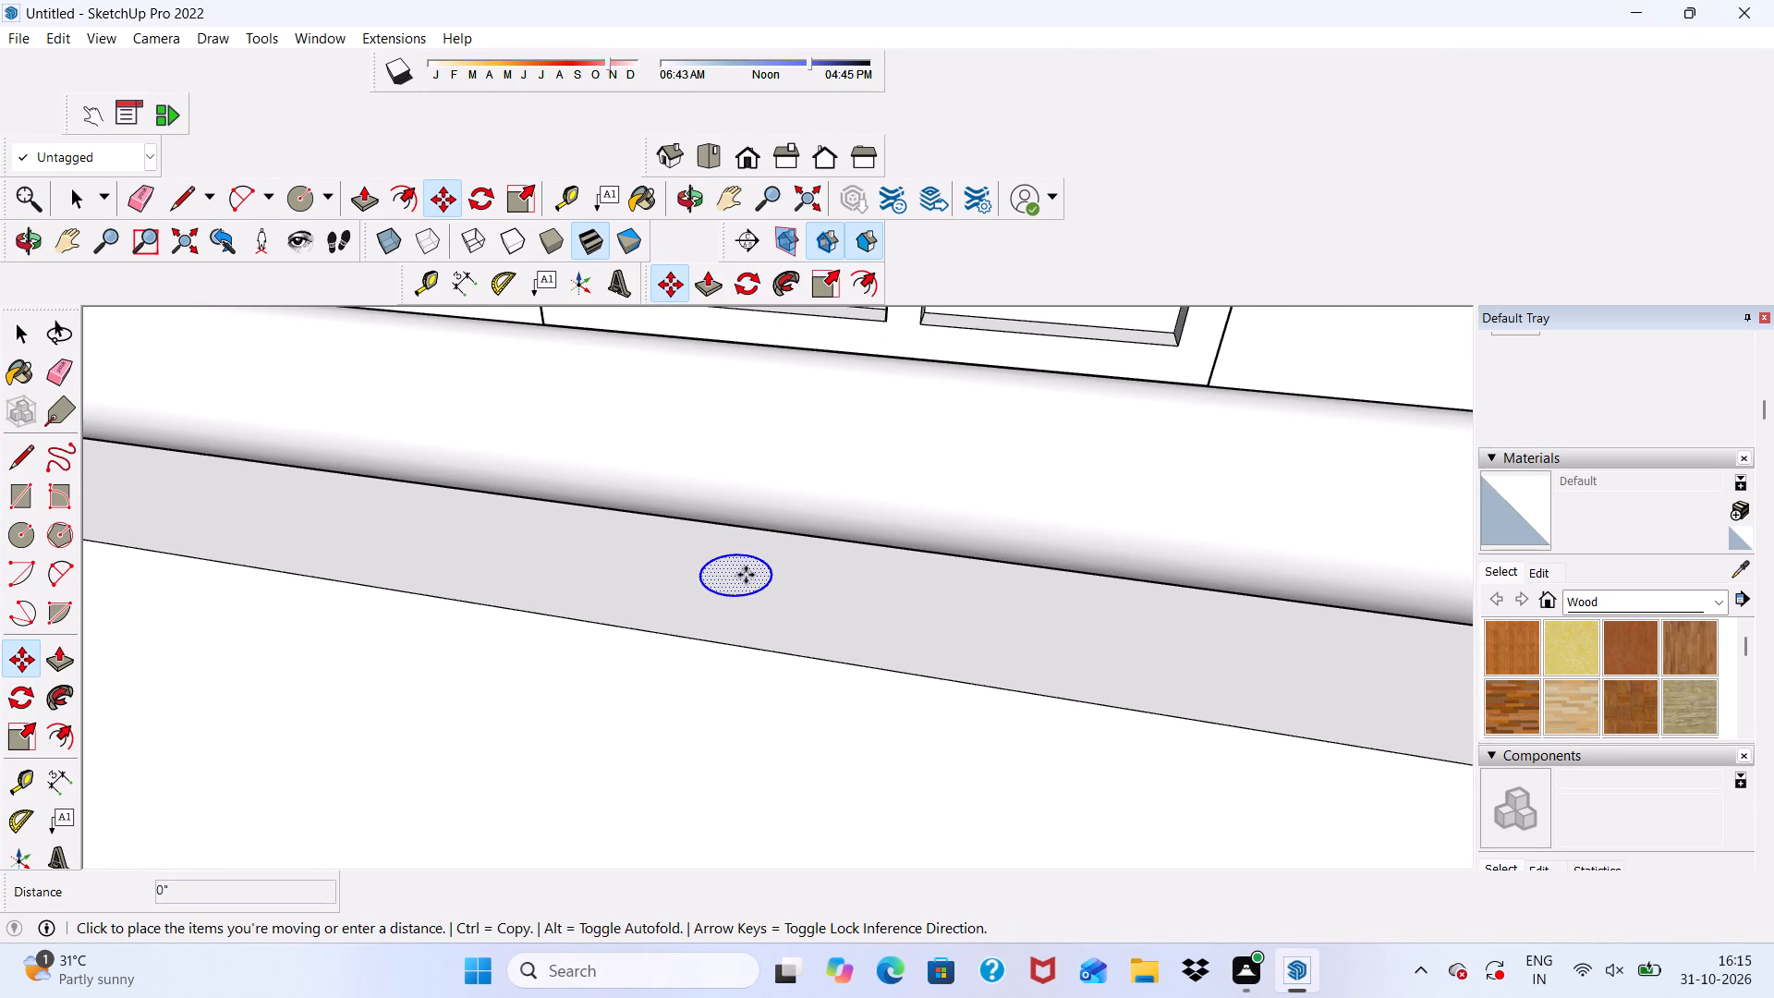
{"action": "scroll", "coordinate": [711, 571], "scroll_direction": "down", "scroll_amount": 5}
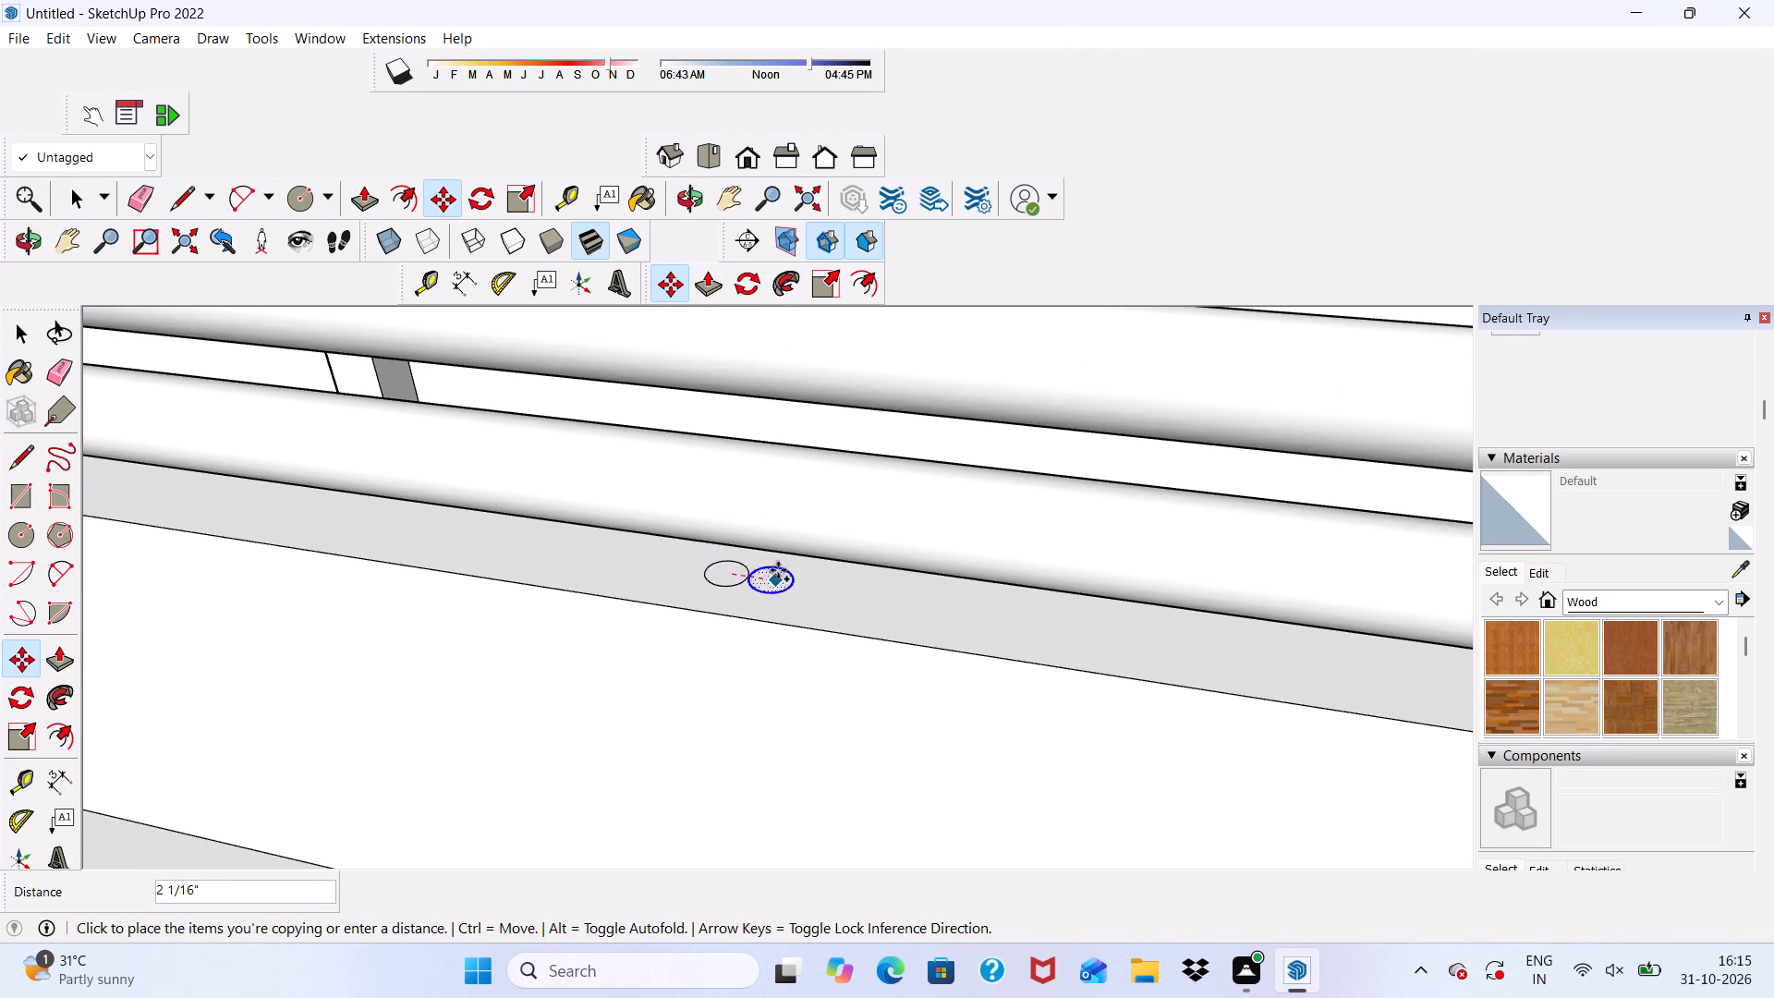
{"action": "scroll", "coordinate": [776, 566], "scroll_direction": "down", "scroll_amount": 5}
{"action": "scroll", "coordinate": [642, 529], "scroll_direction": "down", "scroll_amount": 6}
{"action": "scroll", "coordinate": [1063, 524], "scroll_direction": "down", "scroll_amount": 5}
{"action": "scroll", "coordinate": [1159, 610], "scroll_direction": "up", "scroll_amount": 8}
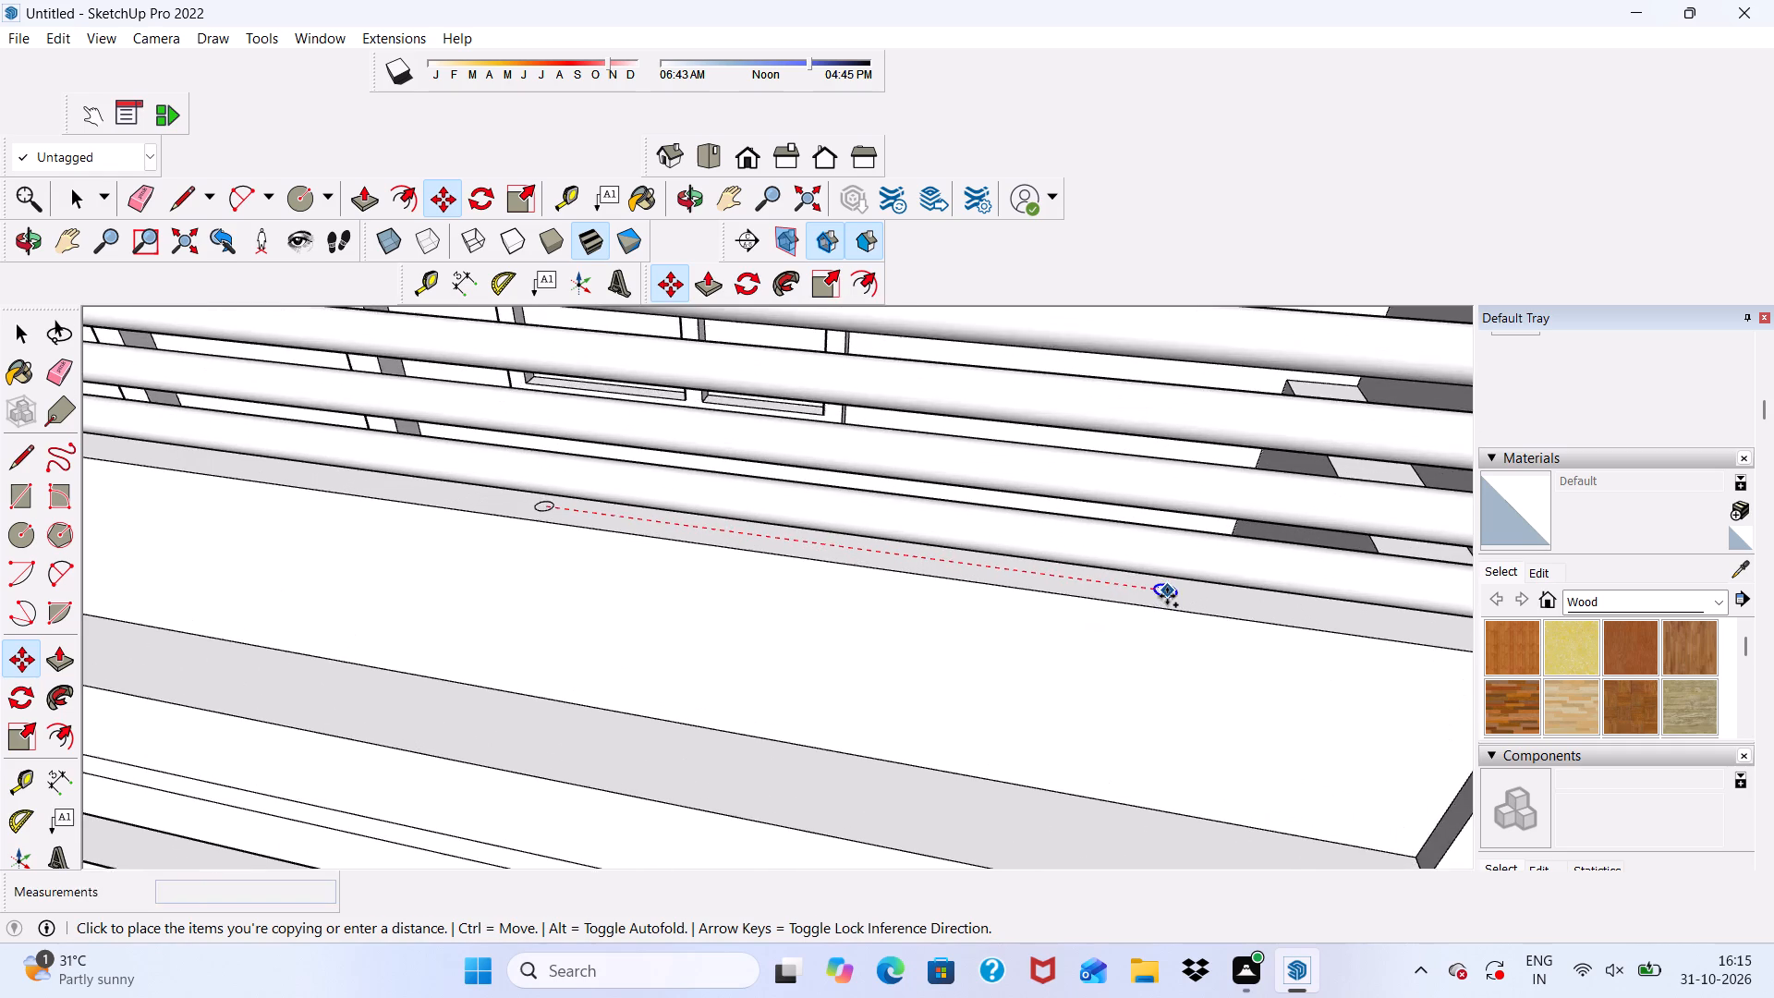
{"action": "scroll", "coordinate": [1169, 595], "scroll_direction": "up", "scroll_amount": 4}
{"action": "left_click", "coordinate": [1197, 594]}
{"action": "scroll", "coordinate": [651, 581], "scroll_direction": "down", "scroll_amount": 5}
{"action": "scroll", "coordinate": [931, 537], "scroll_direction": "down", "scroll_amount": 15}
{"action": "key", "text": "space"}
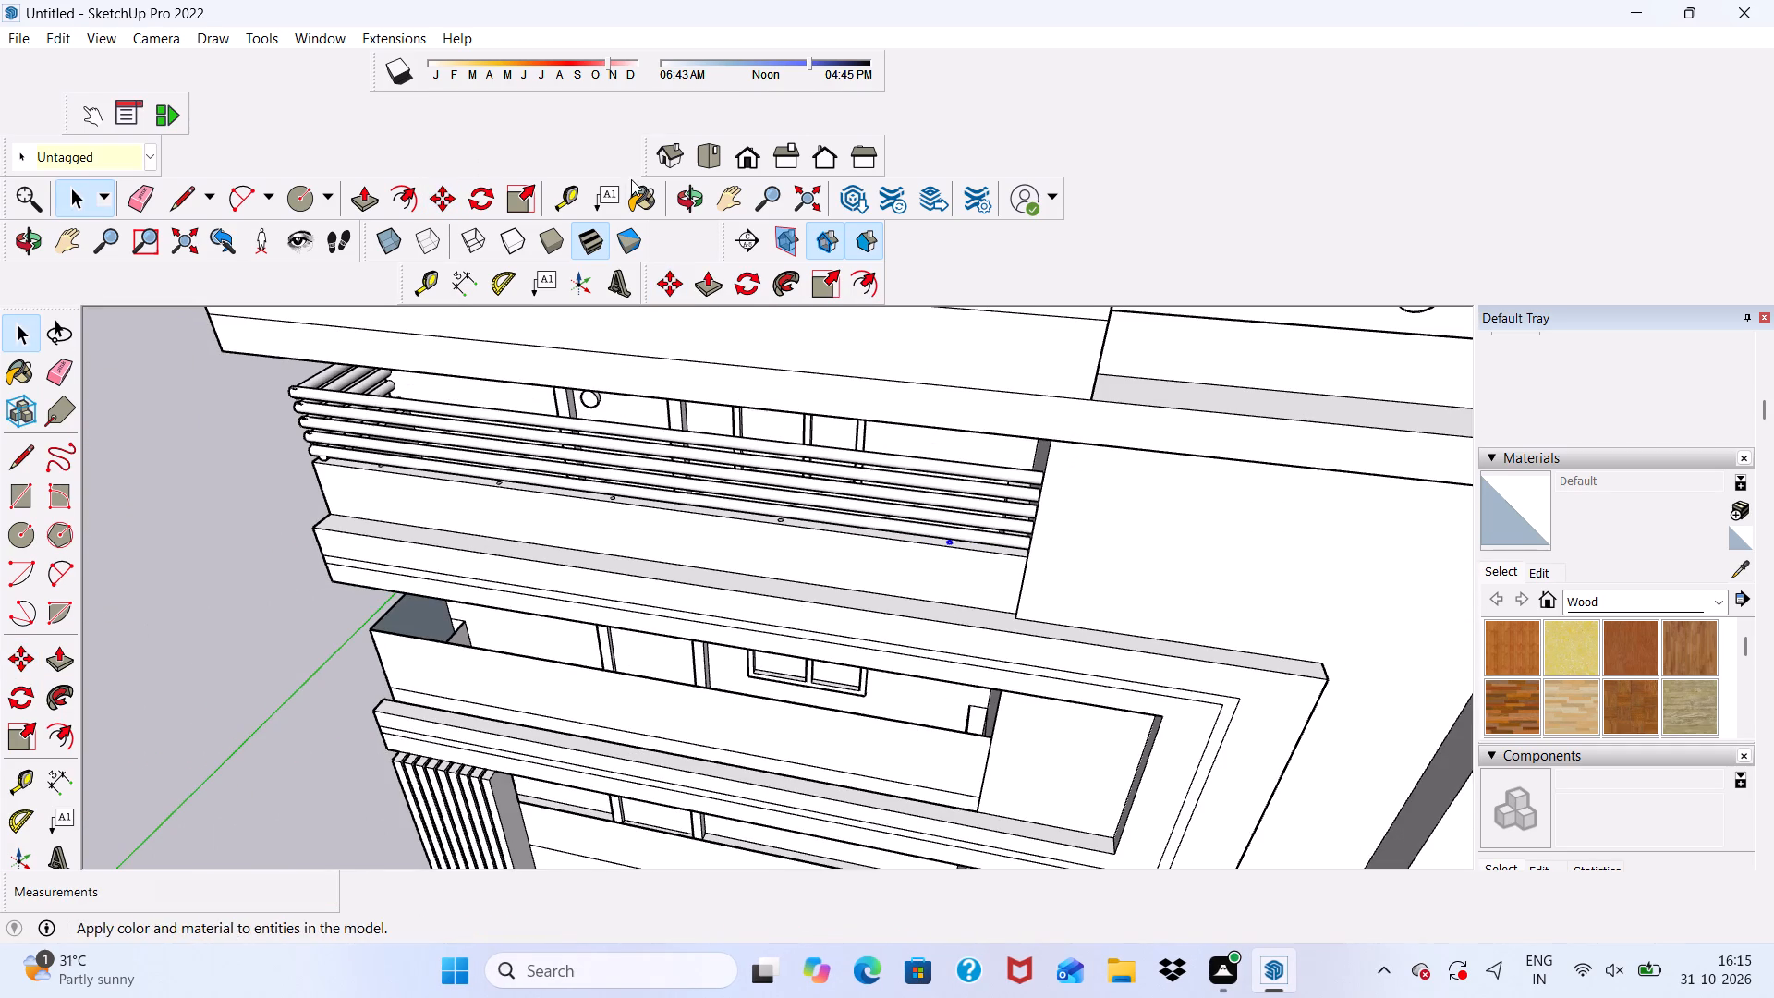
Push/Pull the fifth circle, nearest the end wall, up 2' 11 3/16" to form a post rising just above the top rail.
{"action": "scroll", "coordinate": [631, 199], "scroll_direction": "up", "scroll_amount": 4}
{"action": "left_click", "coordinate": [714, 286]}
{"action": "scroll", "coordinate": [864, 493], "scroll_direction": "up", "scroll_amount": 12}
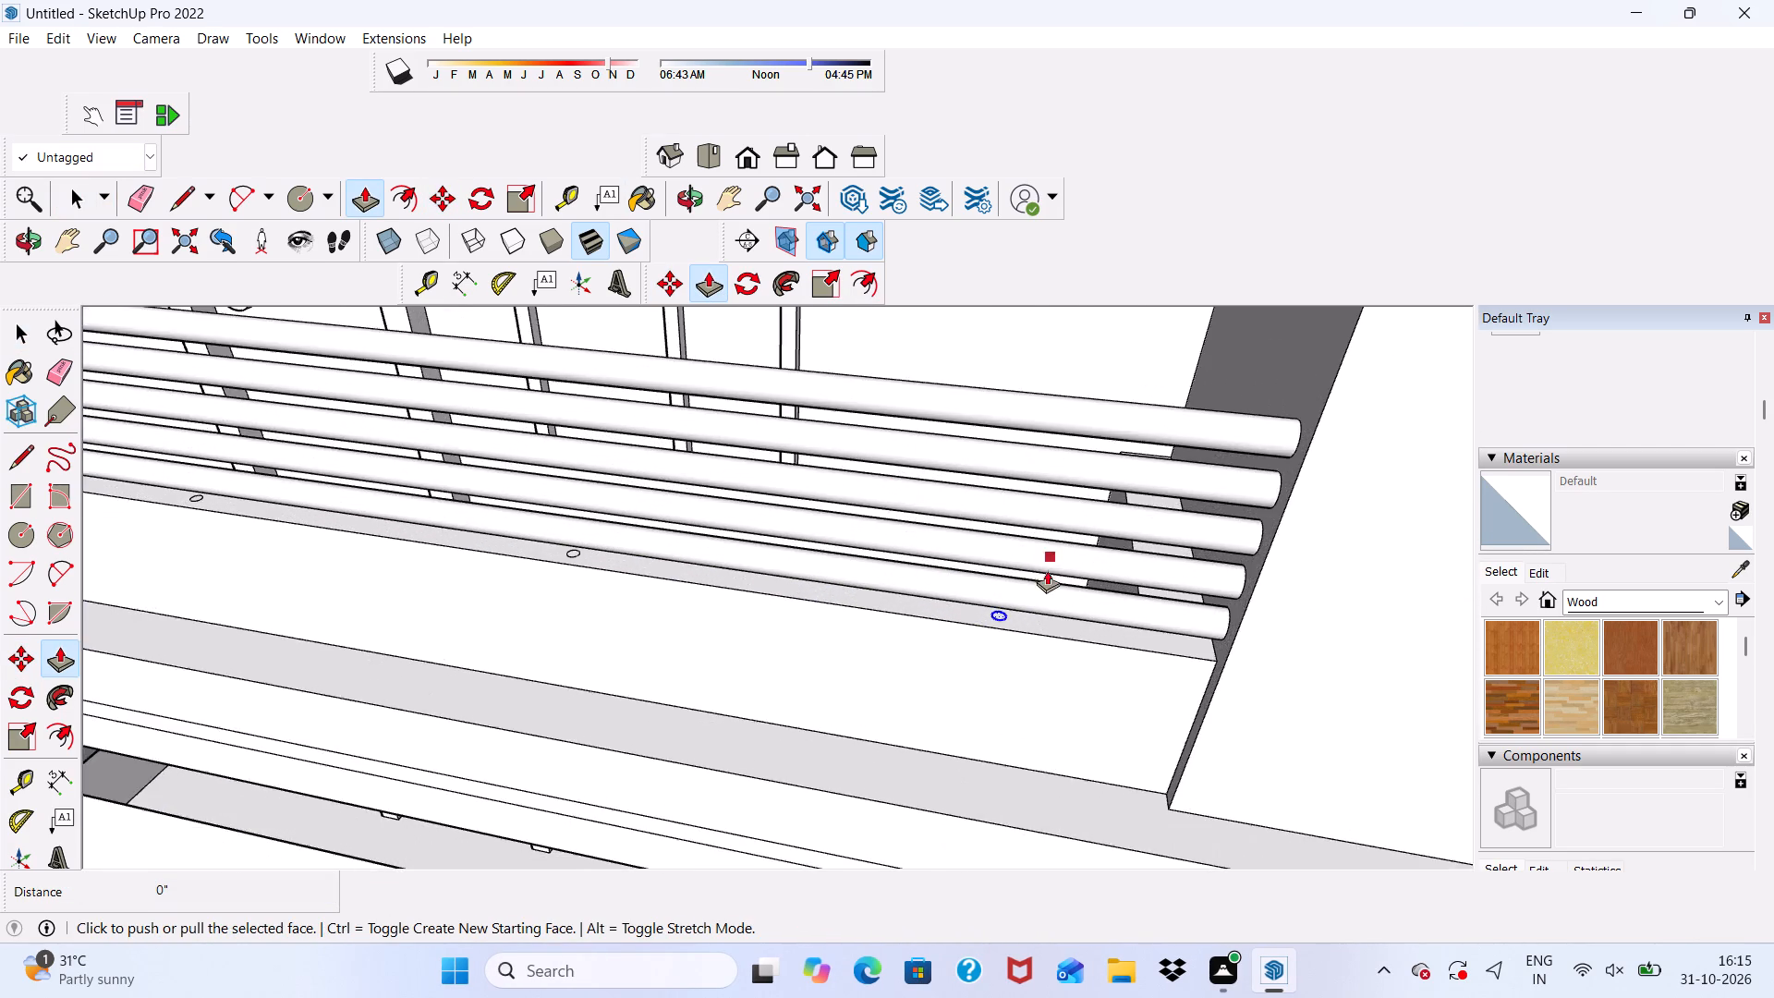
{"action": "scroll", "coordinate": [1047, 570], "scroll_direction": "up", "scroll_amount": 12}
{"action": "left_click", "coordinate": [948, 657]}
{"action": "scroll", "coordinate": [938, 522], "scroll_direction": "down", "scroll_amount": 5}
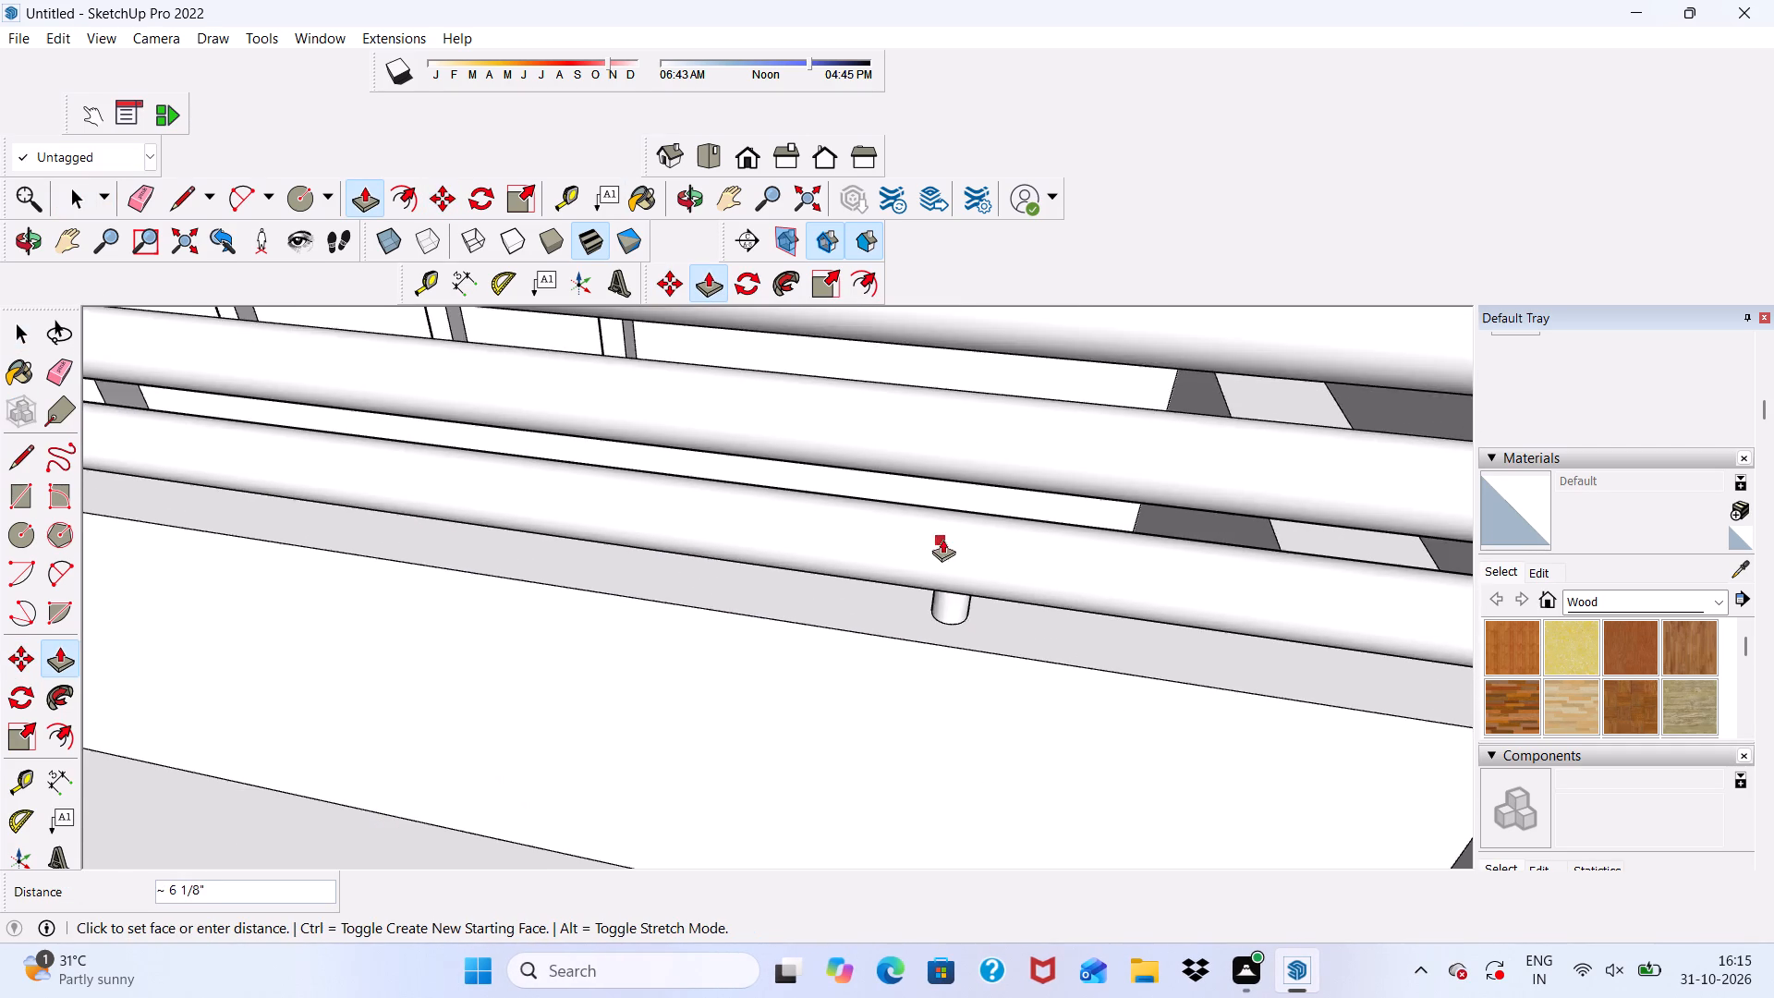
{"action": "scroll", "coordinate": [942, 539], "scroll_direction": "down", "scroll_amount": 12}
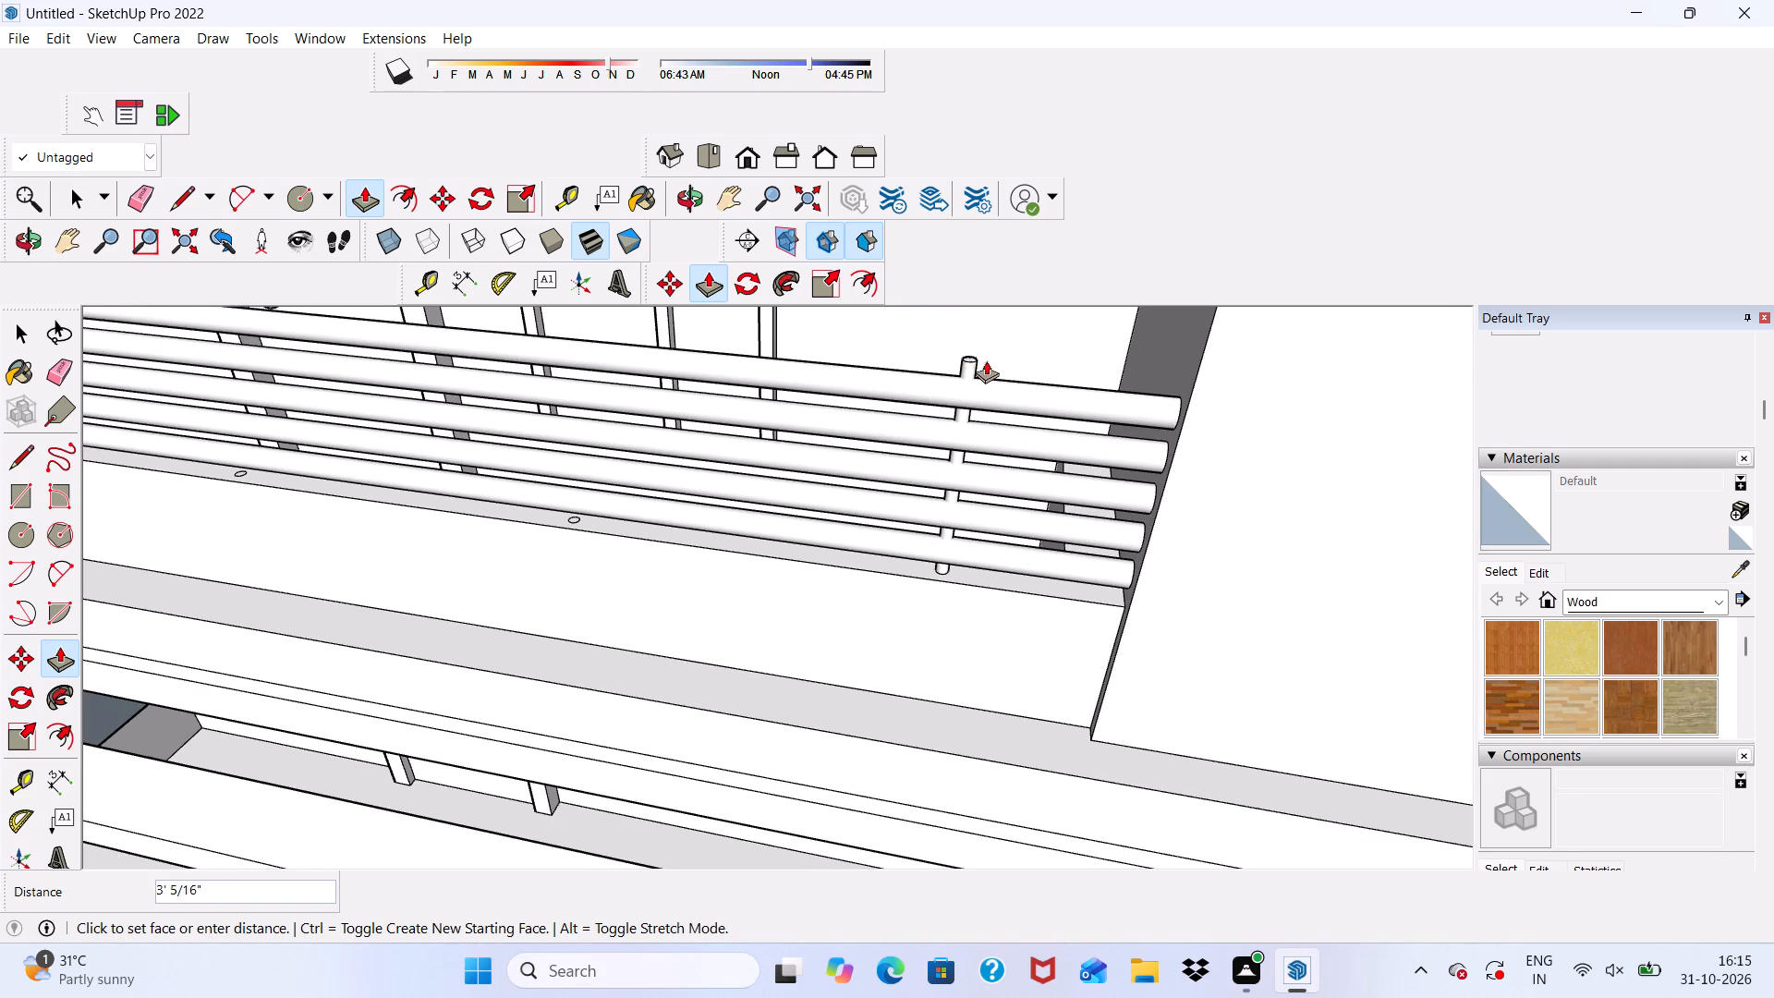
{"action": "left_click", "coordinate": [971, 367]}
Push/Pull the fourth circle up 2' 11 3/16", matching the height of the post nearest the end wall.
{"action": "scroll", "coordinate": [965, 403], "scroll_direction": "down", "scroll_amount": 6}
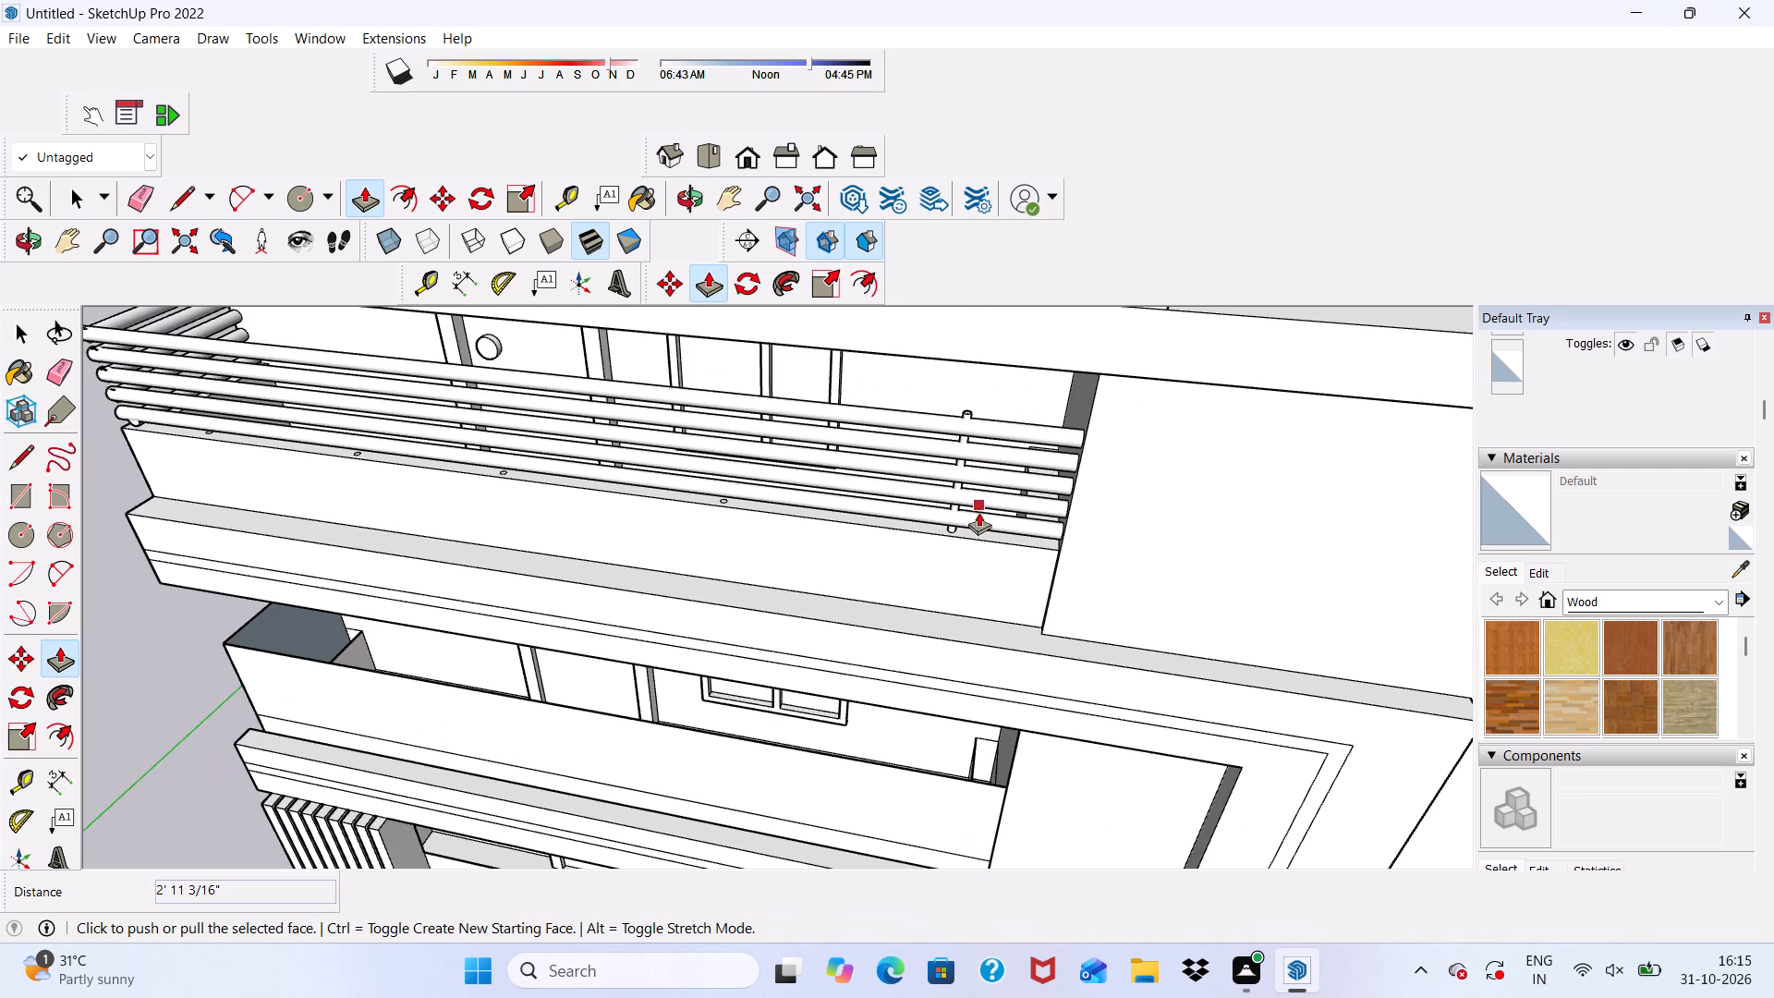
{"action": "middle_click_drag", "start_coordinate": [947, 521], "coordinate": [937, 586]}
{"action": "scroll", "coordinate": [685, 522], "scroll_direction": "up", "scroll_amount": 14}
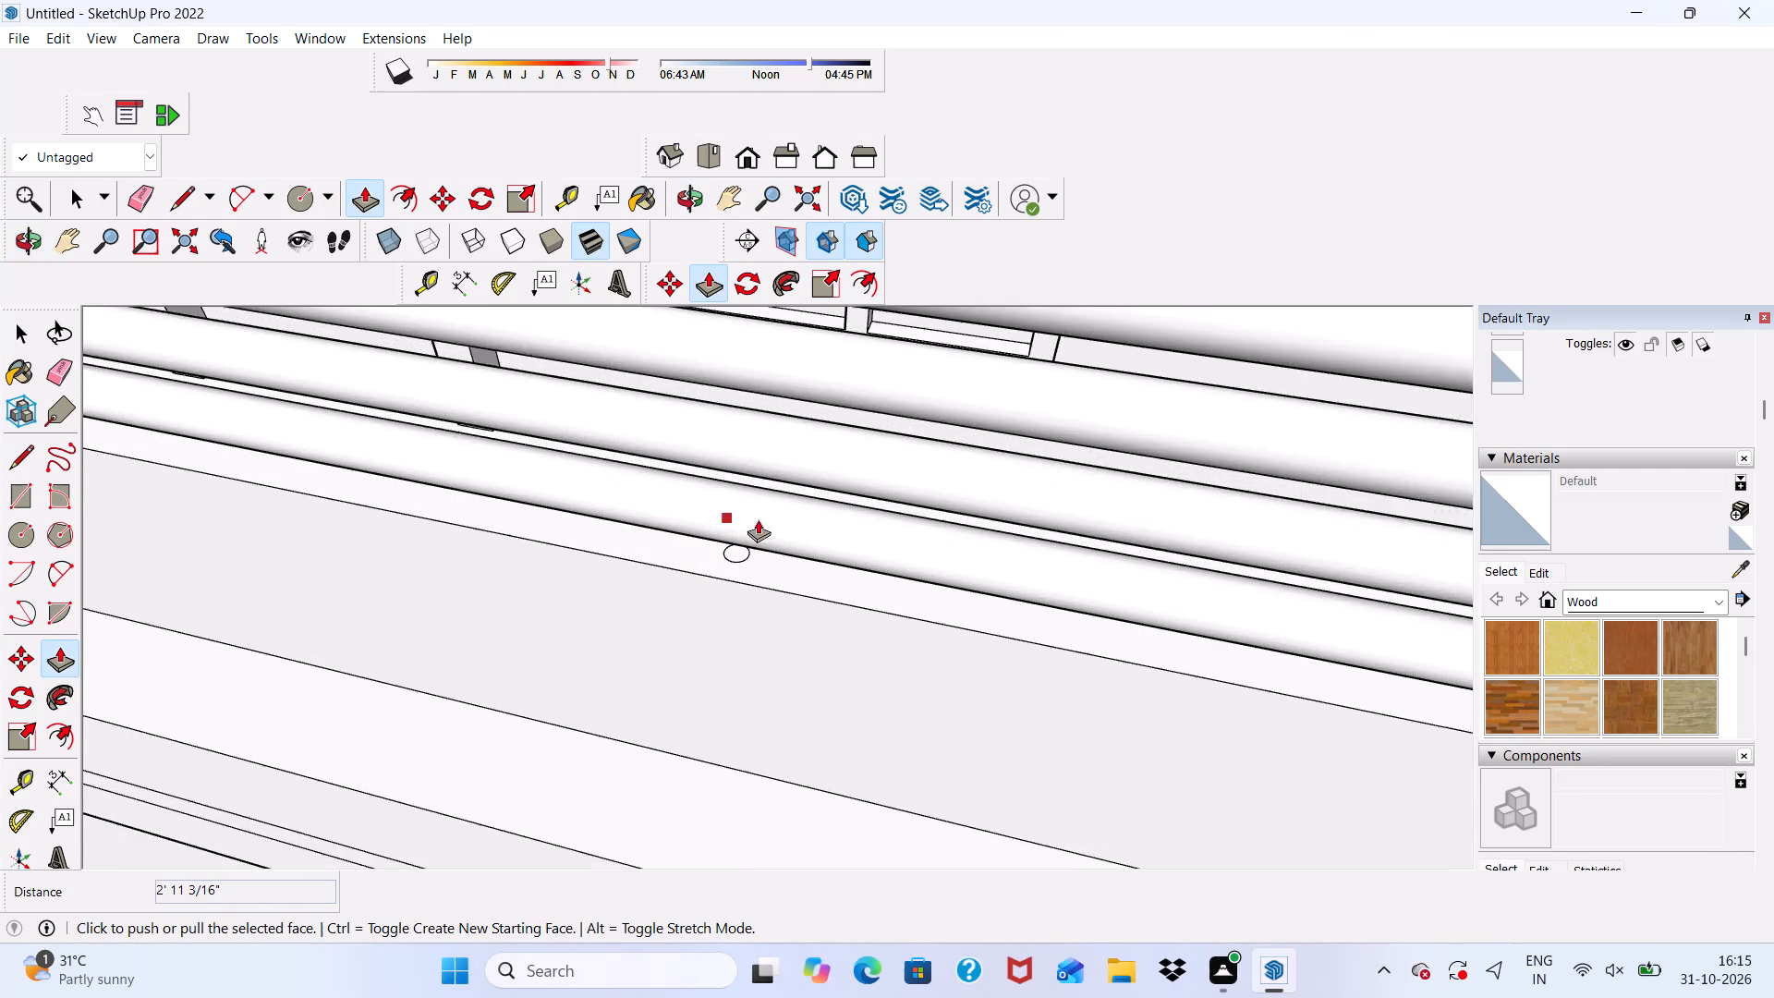
{"action": "scroll", "coordinate": [758, 519], "scroll_direction": "up", "scroll_amount": 9}
{"action": "key", "text": "space"}
{"action": "left_click", "coordinate": [723, 560]}
{"action": "left_click", "coordinate": [720, 572]}
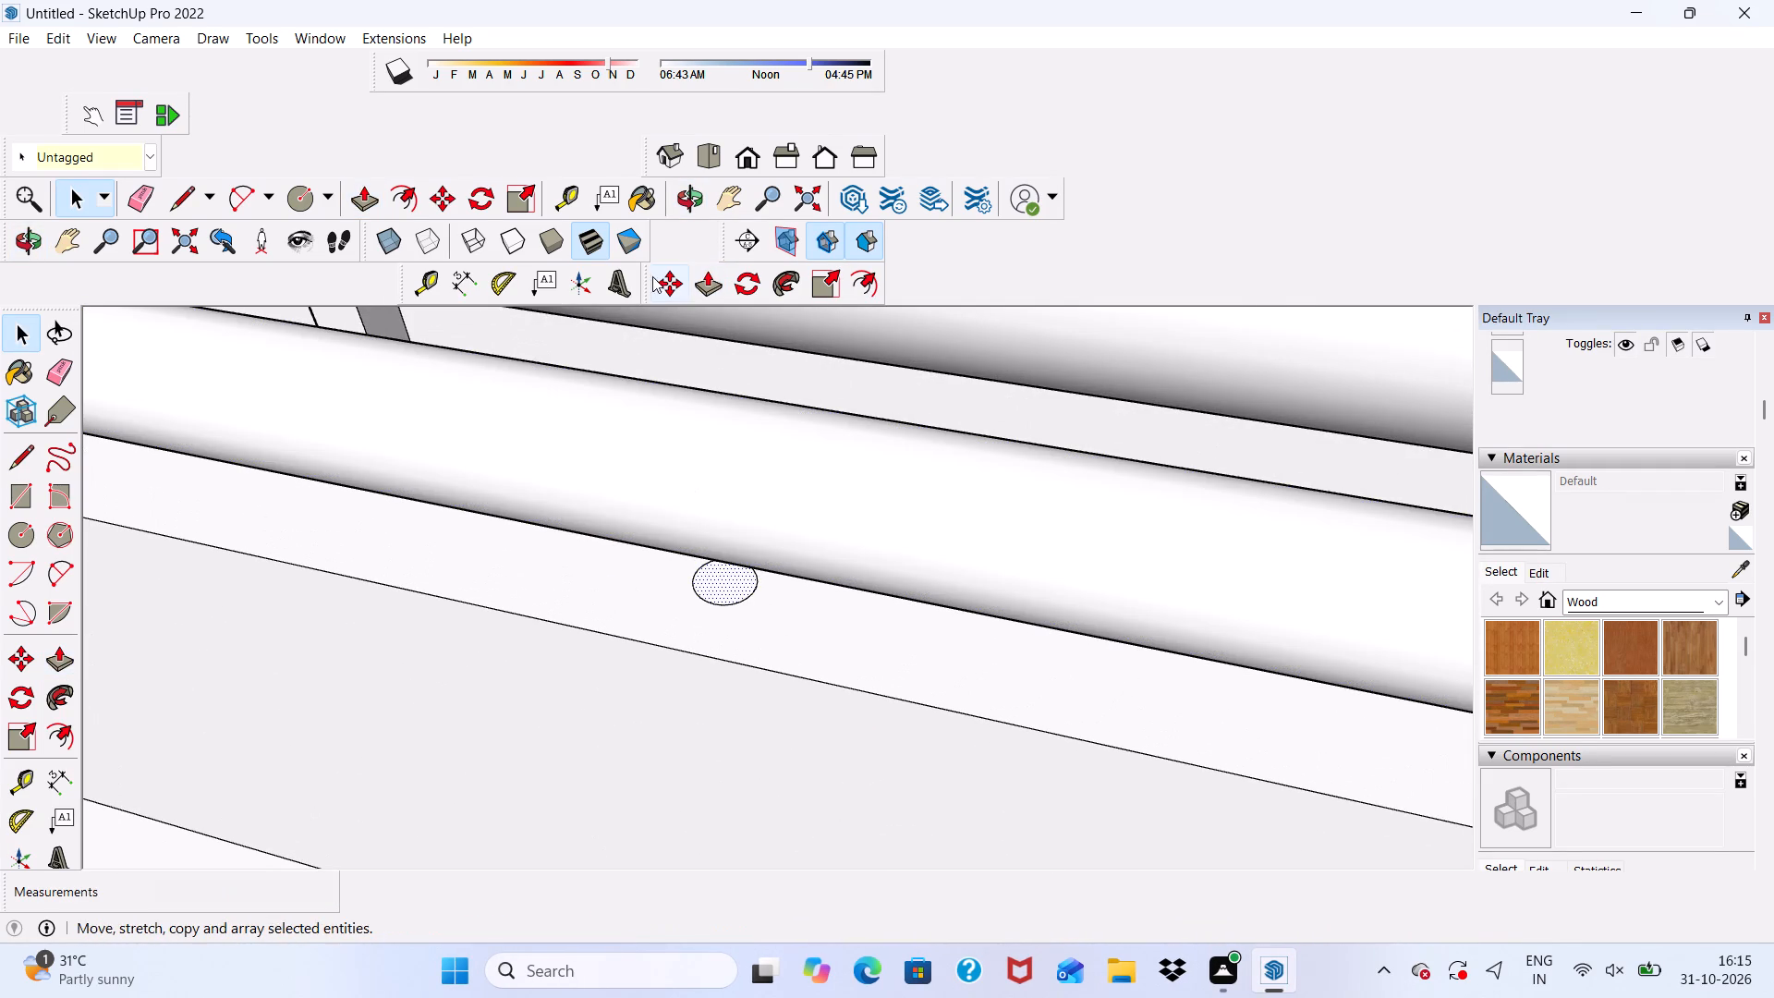
{"action": "left_click", "coordinate": [703, 267]}
{"action": "scroll", "coordinate": [709, 549], "scroll_direction": "up", "scroll_amount": 2}
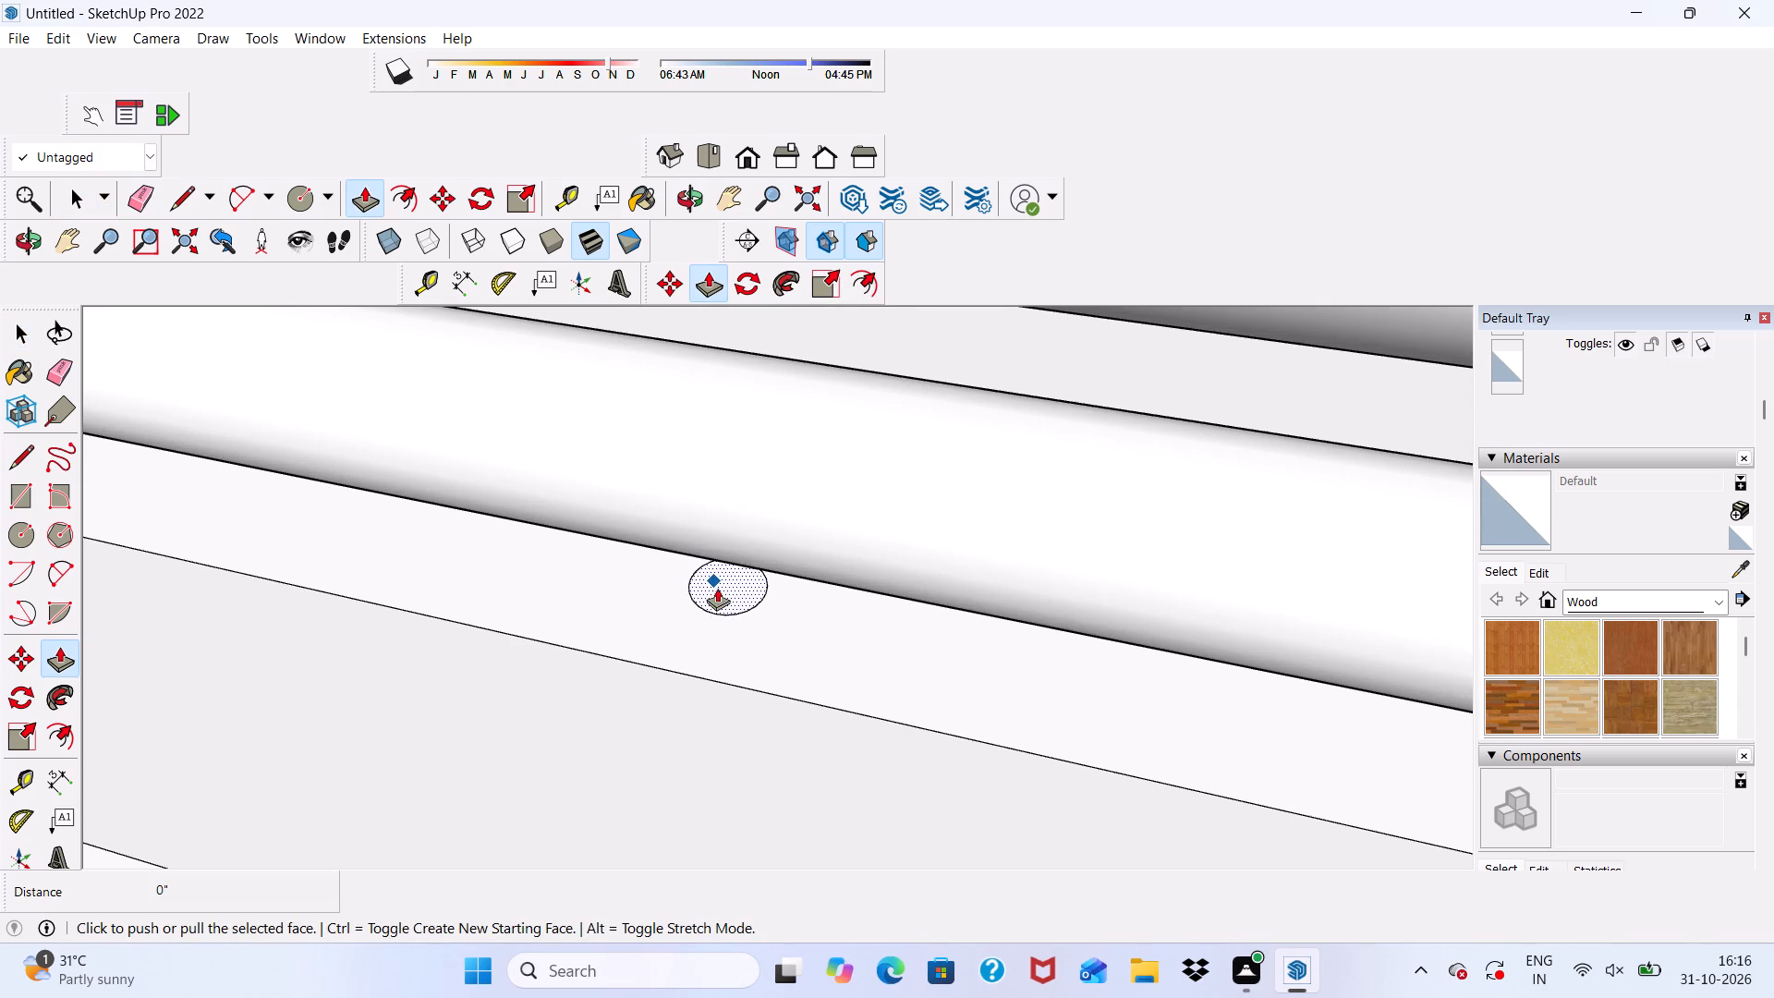
{"action": "left_click", "coordinate": [717, 588]}
{"action": "scroll", "coordinate": [733, 448], "scroll_direction": "down", "scroll_amount": 11}
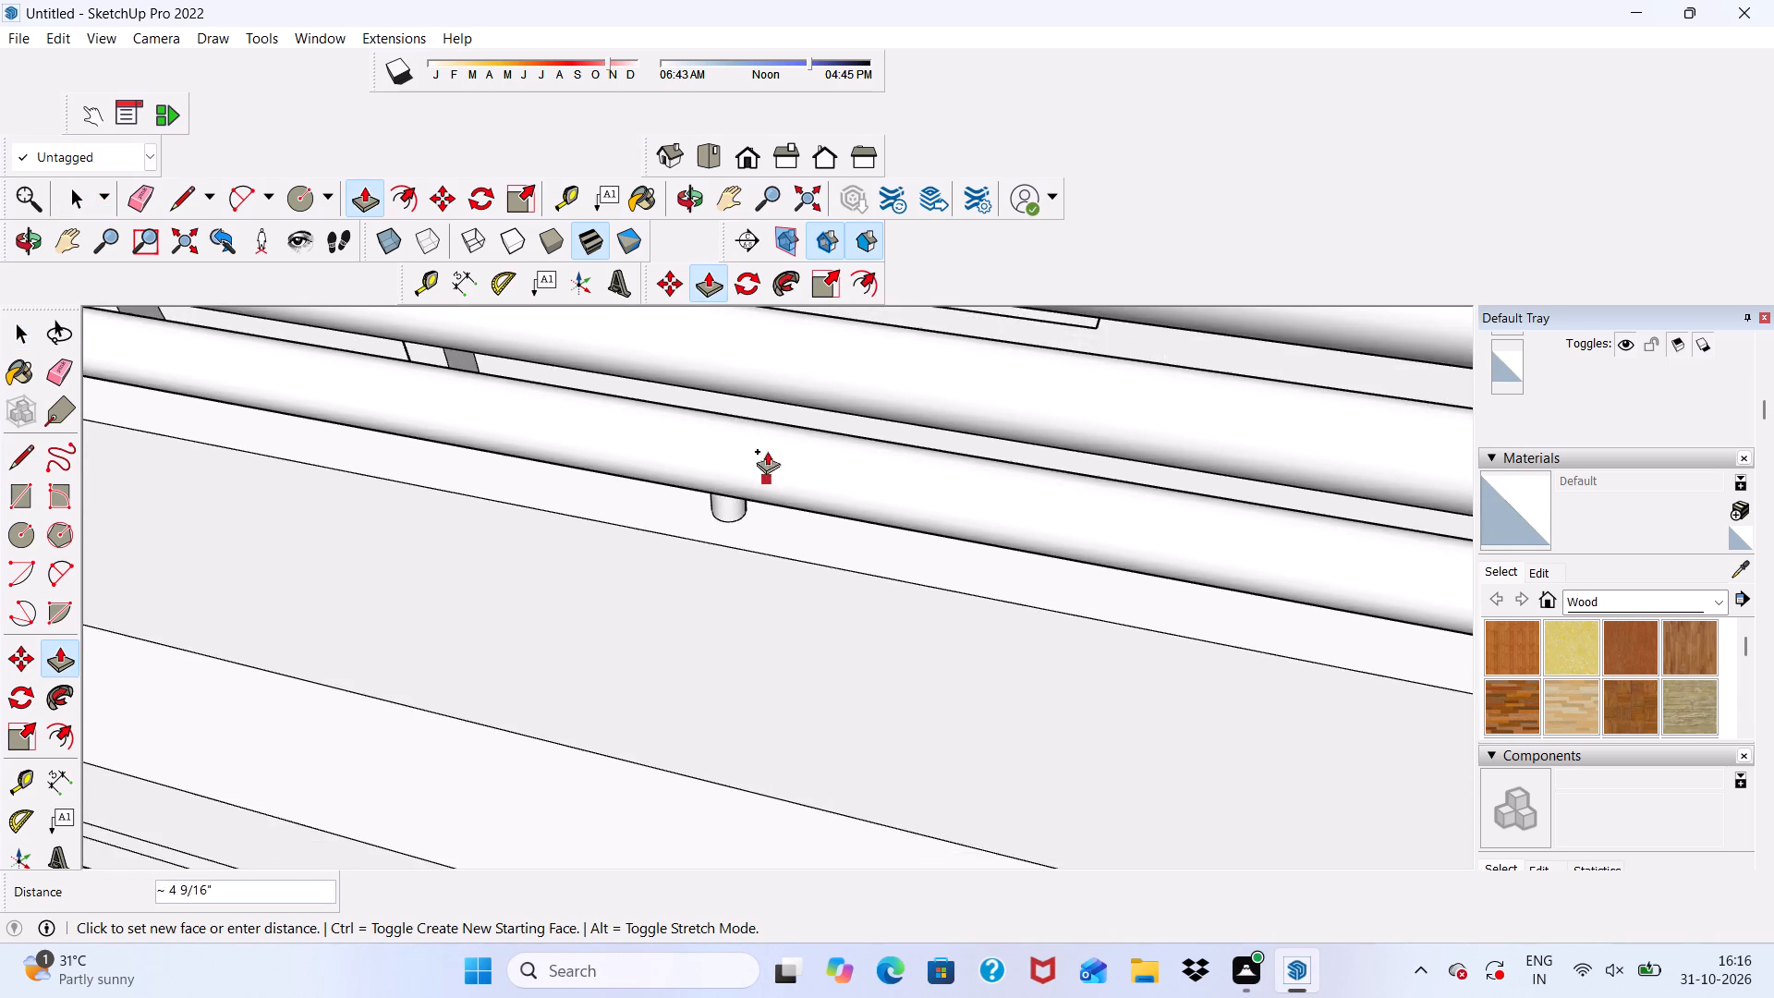
{"action": "scroll", "coordinate": [767, 451], "scroll_direction": "down", "scroll_amount": 16}
{"action": "scroll", "coordinate": [1079, 383], "scroll_direction": "up", "scroll_amount": 7}
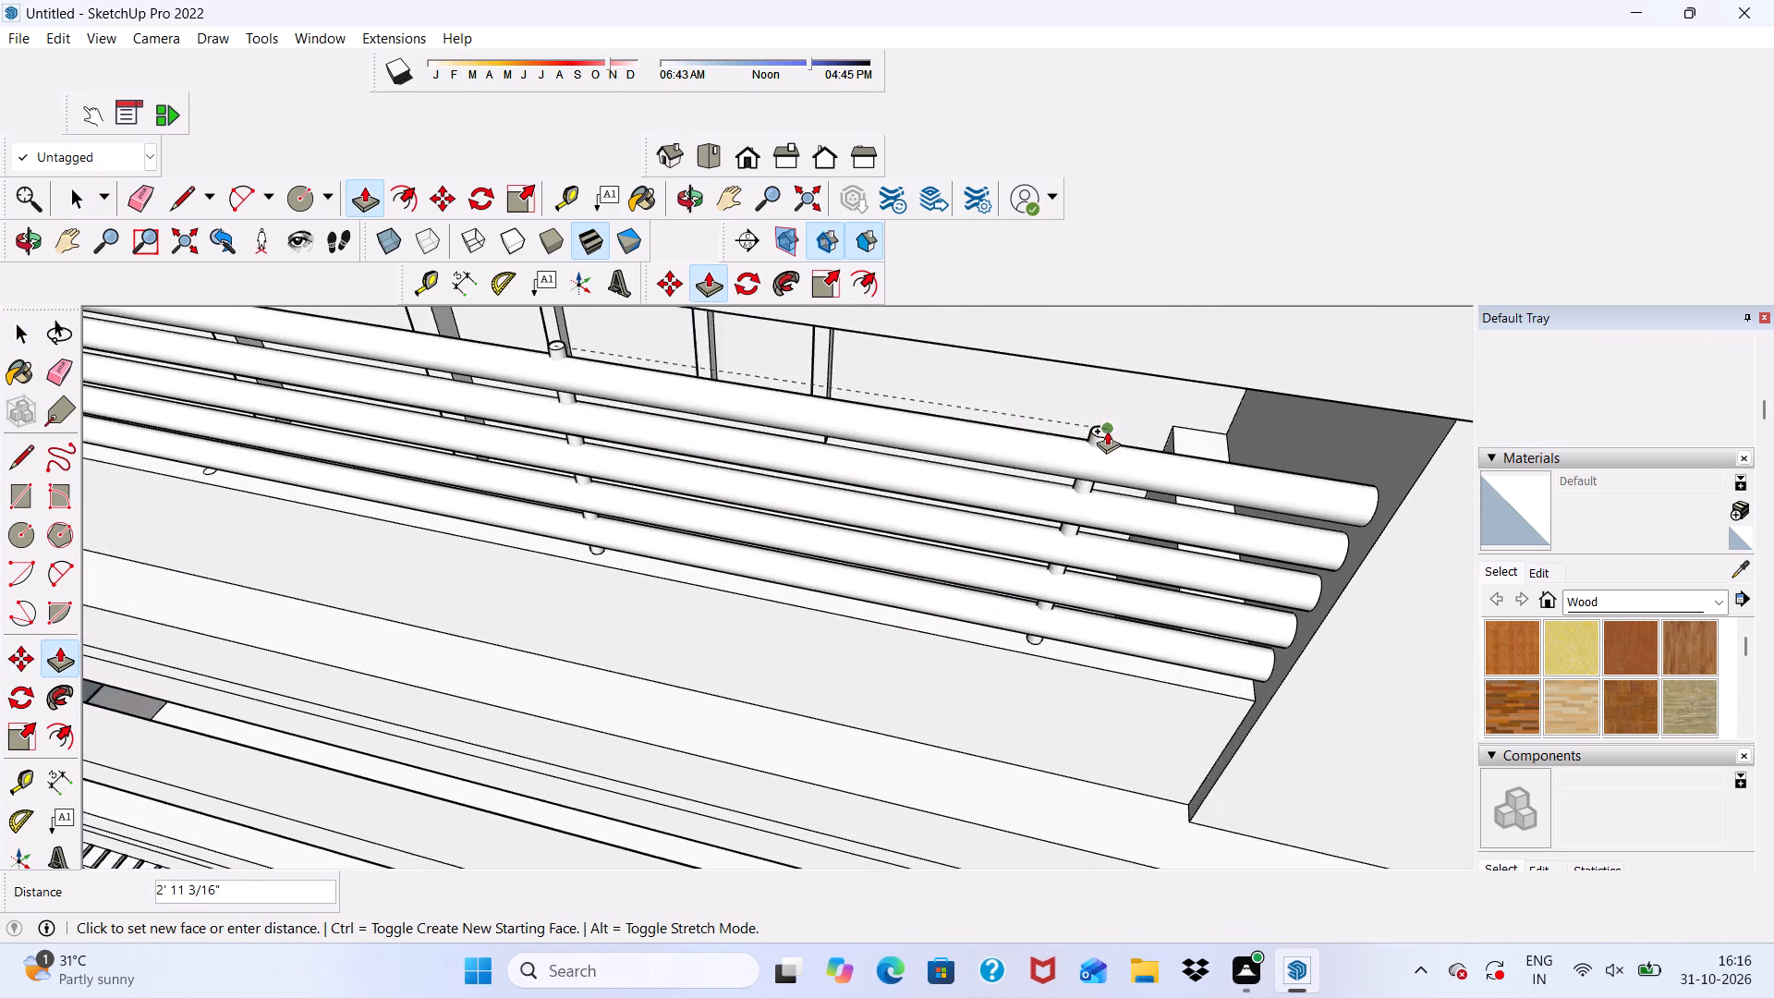
{"action": "scroll", "coordinate": [1107, 431], "scroll_direction": "up", "scroll_amount": 1}
{"action": "left_click", "coordinate": [1102, 436]}
Push/Pull the third circle on the front parapet up 2' 11 3/16", level with the tops of the finished posts.
{"action": "scroll", "coordinate": [1100, 439], "scroll_direction": "down", "scroll_amount": 6}
{"action": "middle_click_drag", "start_coordinate": [1028, 578], "coordinate": [1139, 513]}
{"action": "scroll", "coordinate": [406, 498], "scroll_direction": "up", "scroll_amount": 8}
{"action": "scroll", "coordinate": [522, 553], "scroll_direction": "up", "scroll_amount": 4}
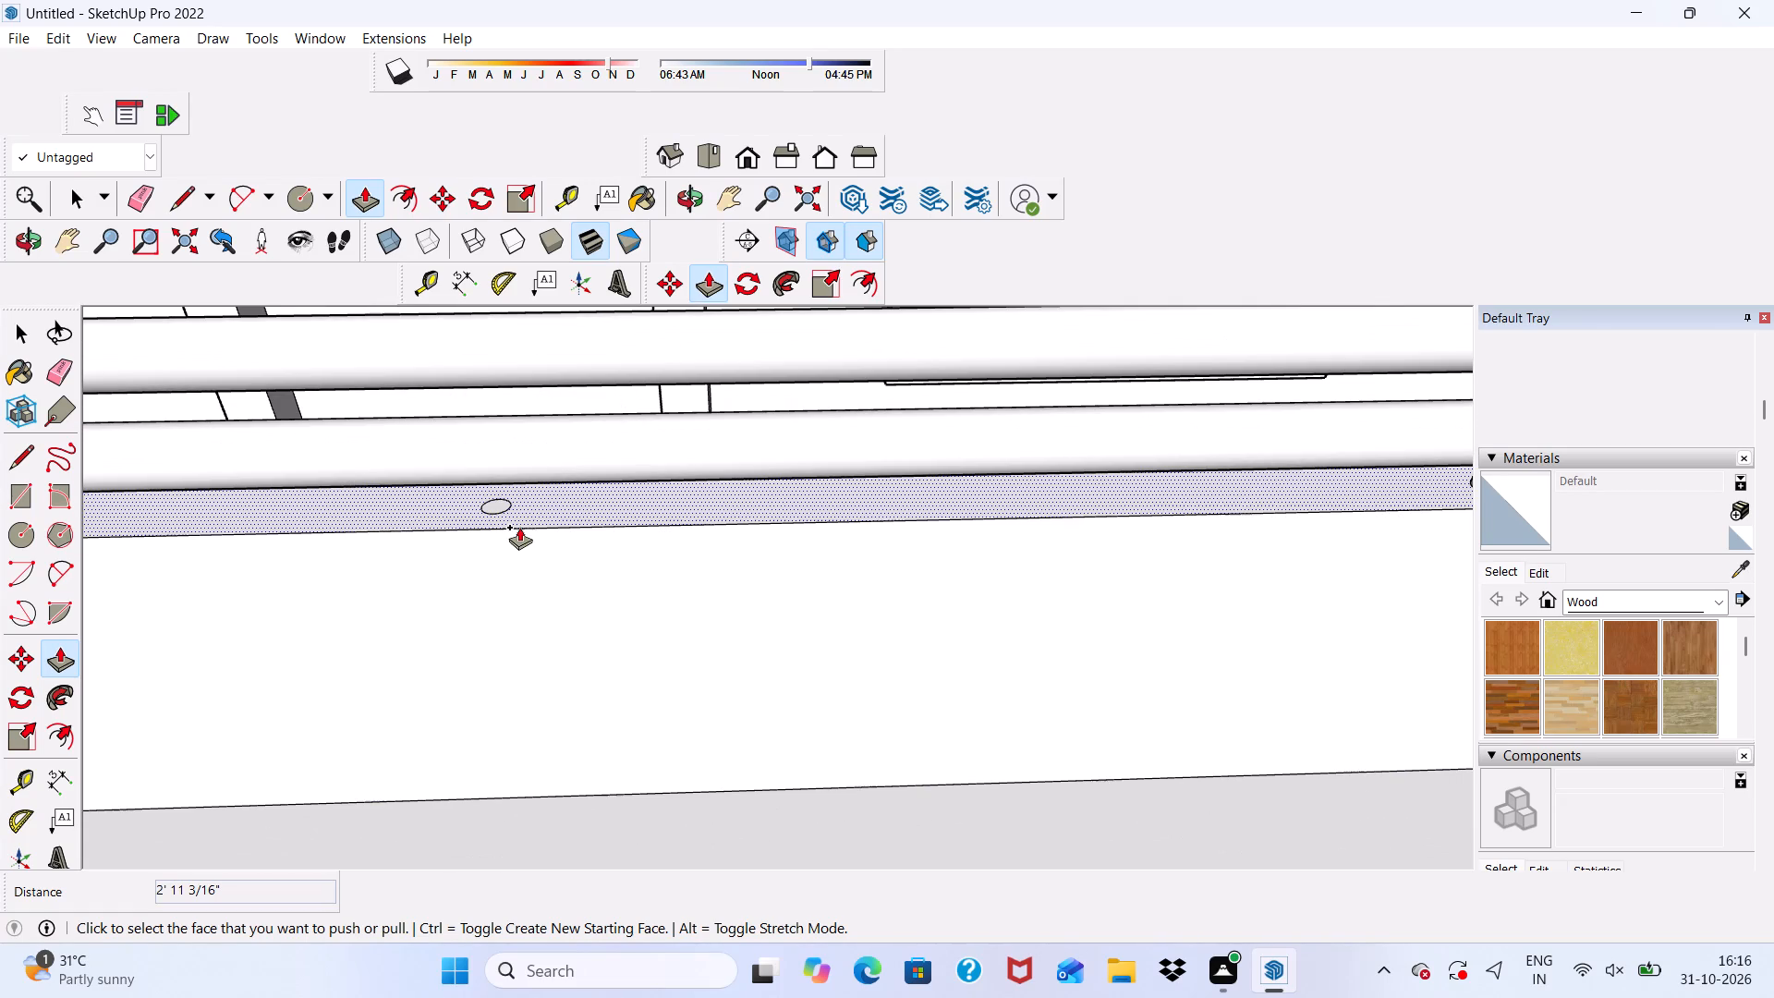
{"action": "scroll", "coordinate": [518, 483], "scroll_direction": "up", "scroll_amount": 10}
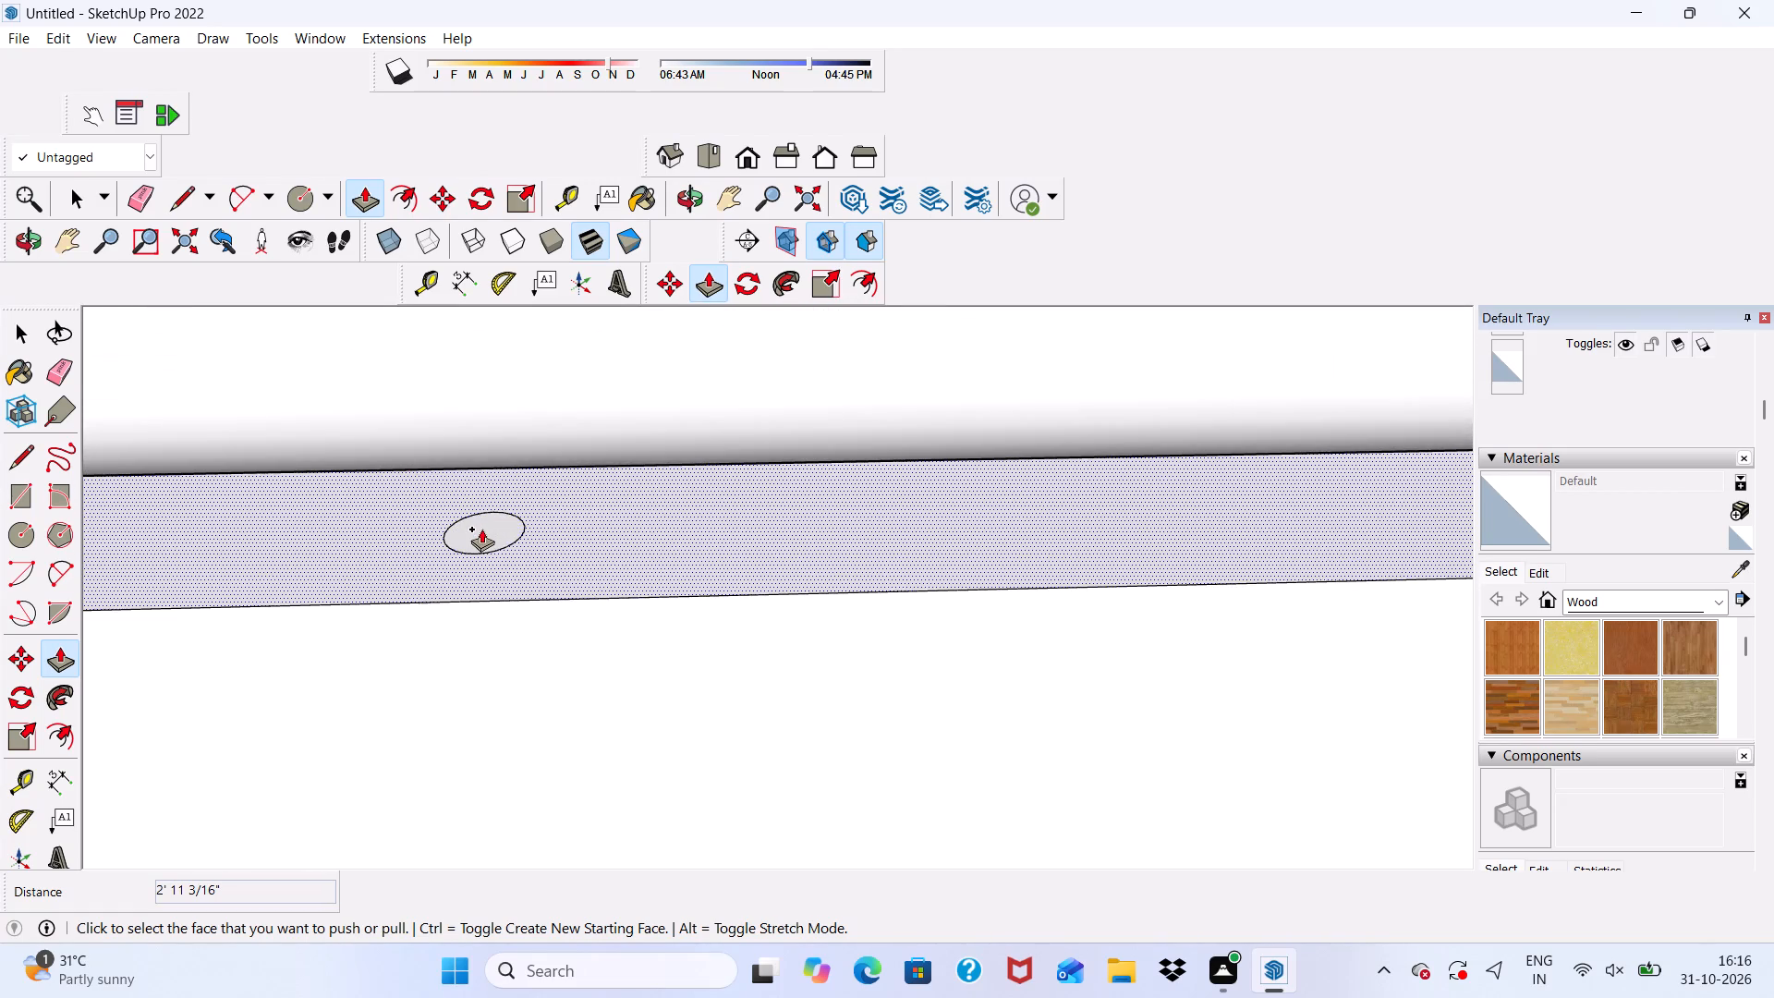
{"action": "left_click", "coordinate": [481, 529]}
{"action": "scroll", "coordinate": [497, 469], "scroll_direction": "down", "scroll_amount": 18}
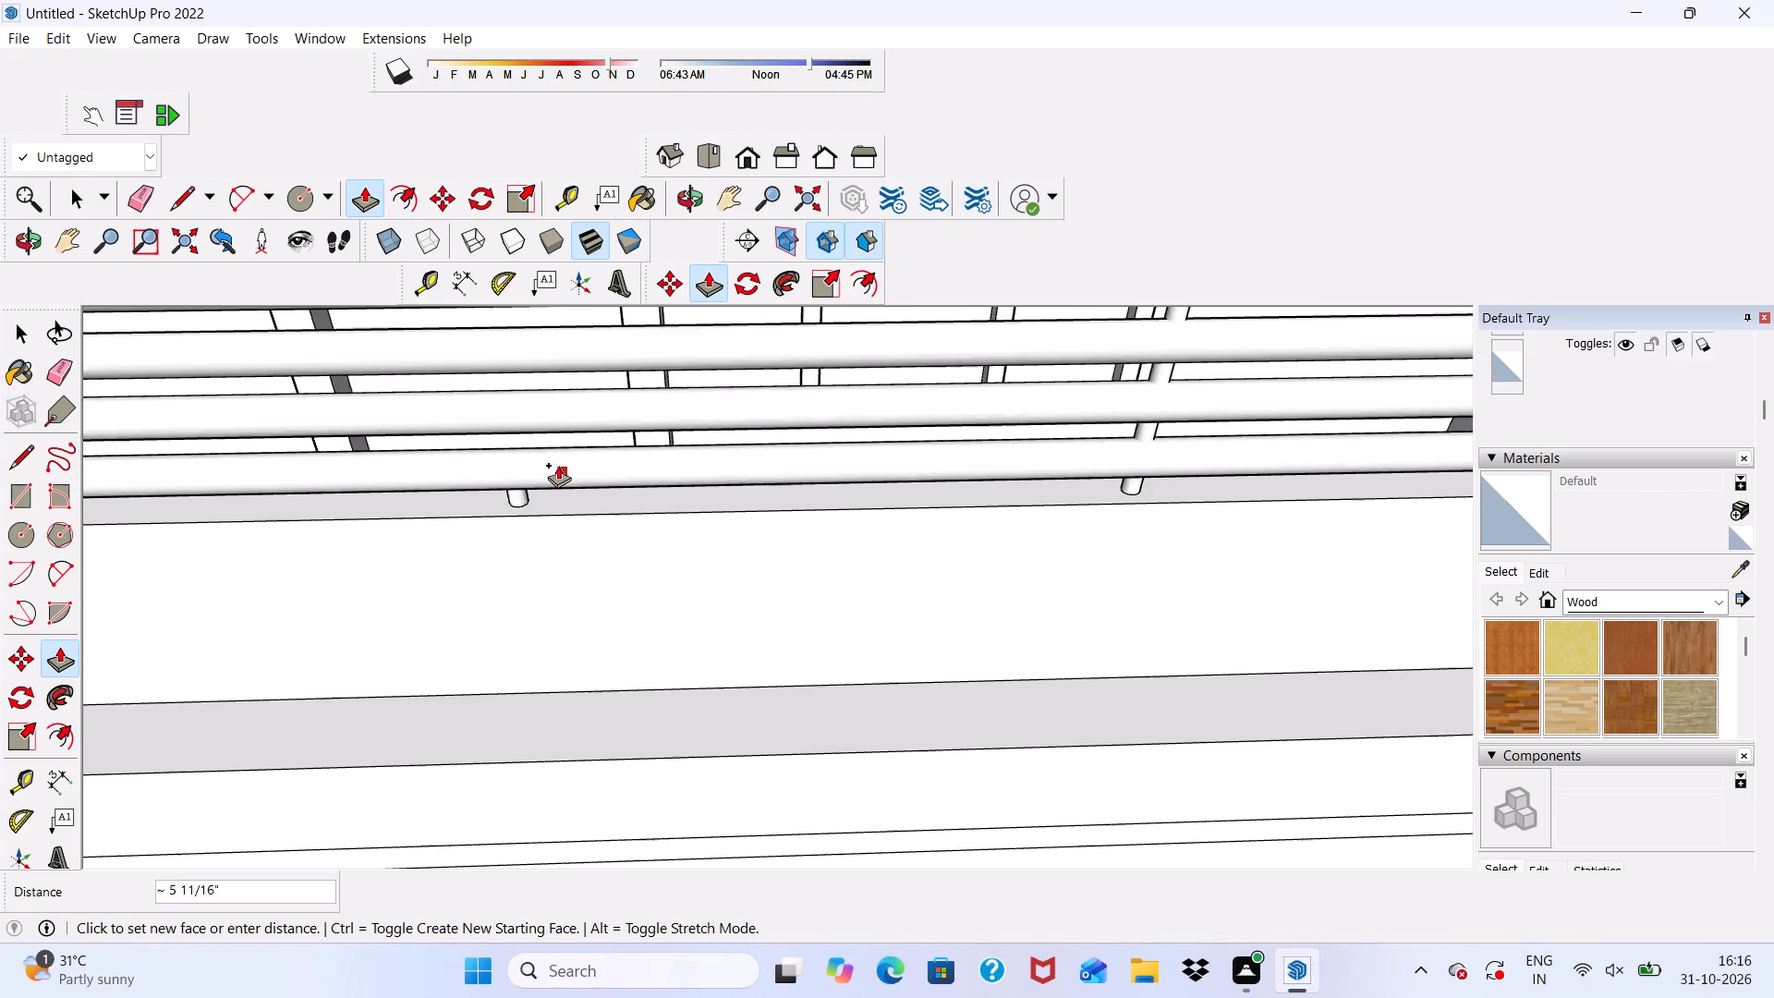
{"action": "scroll", "coordinate": [558, 465], "scroll_direction": "down", "scroll_amount": 16}
{"action": "scroll", "coordinate": [805, 373], "scroll_direction": "up", "scroll_amount": 6}
{"action": "scroll", "coordinate": [700, 436], "scroll_direction": "up", "scroll_amount": 3}
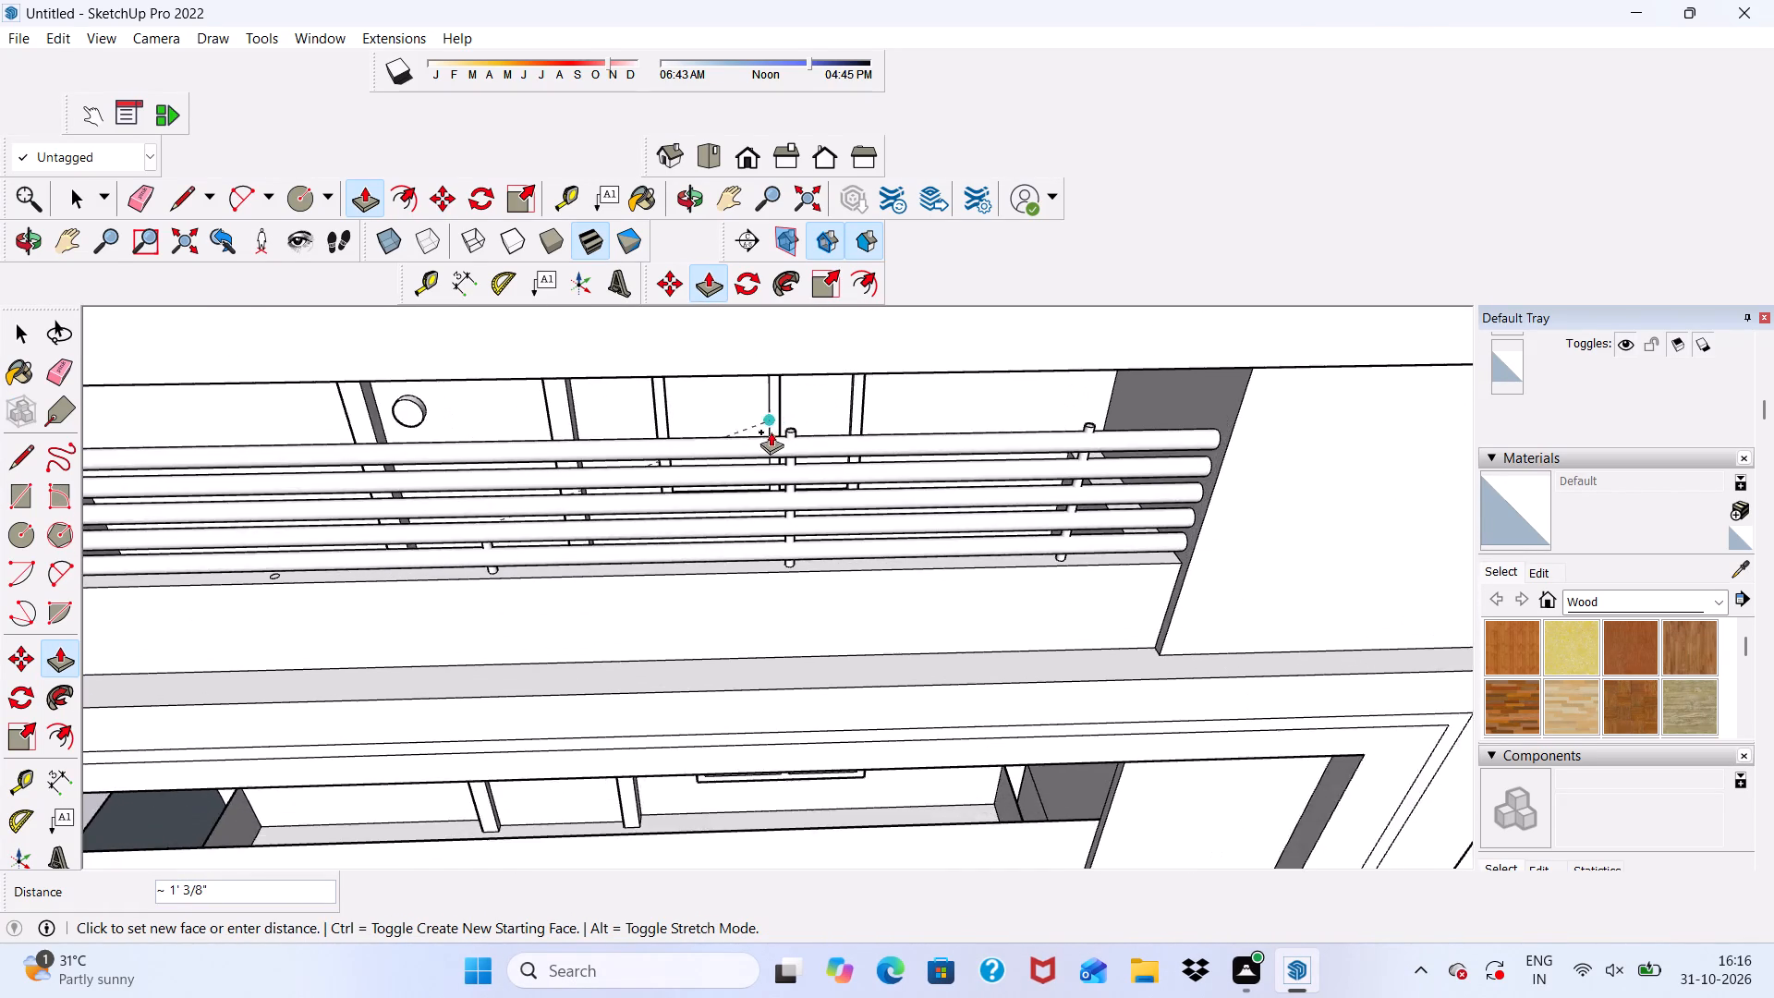
{"action": "scroll", "coordinate": [771, 432], "scroll_direction": "up", "scroll_amount": 3}
{"action": "left_click", "coordinate": [808, 432]}
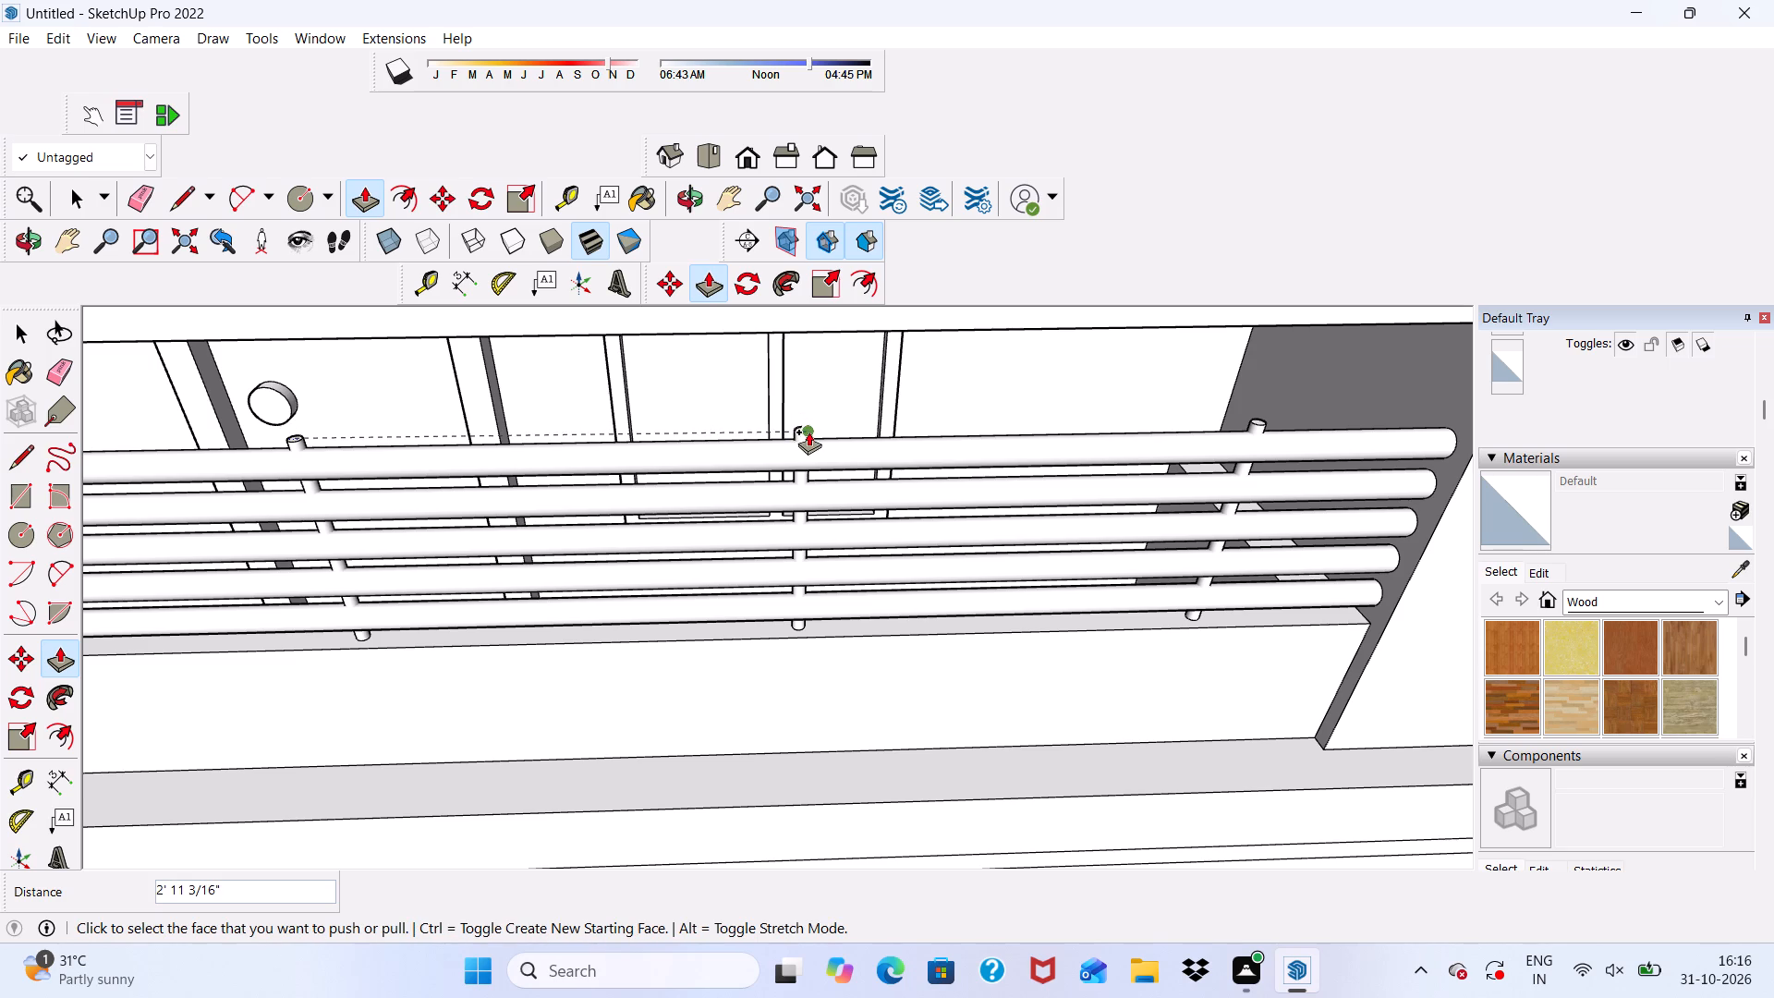
Push/Pull the second circle from the corner up 2' 11 3/16", level with the neighbouring post top.
{"action": "scroll", "coordinate": [812, 423], "scroll_direction": "down", "scroll_amount": 11}
{"action": "scroll", "coordinate": [720, 491], "scroll_direction": "up", "scroll_amount": 6}
{"action": "scroll", "coordinate": [571, 505], "scroll_direction": "up", "scroll_amount": 8}
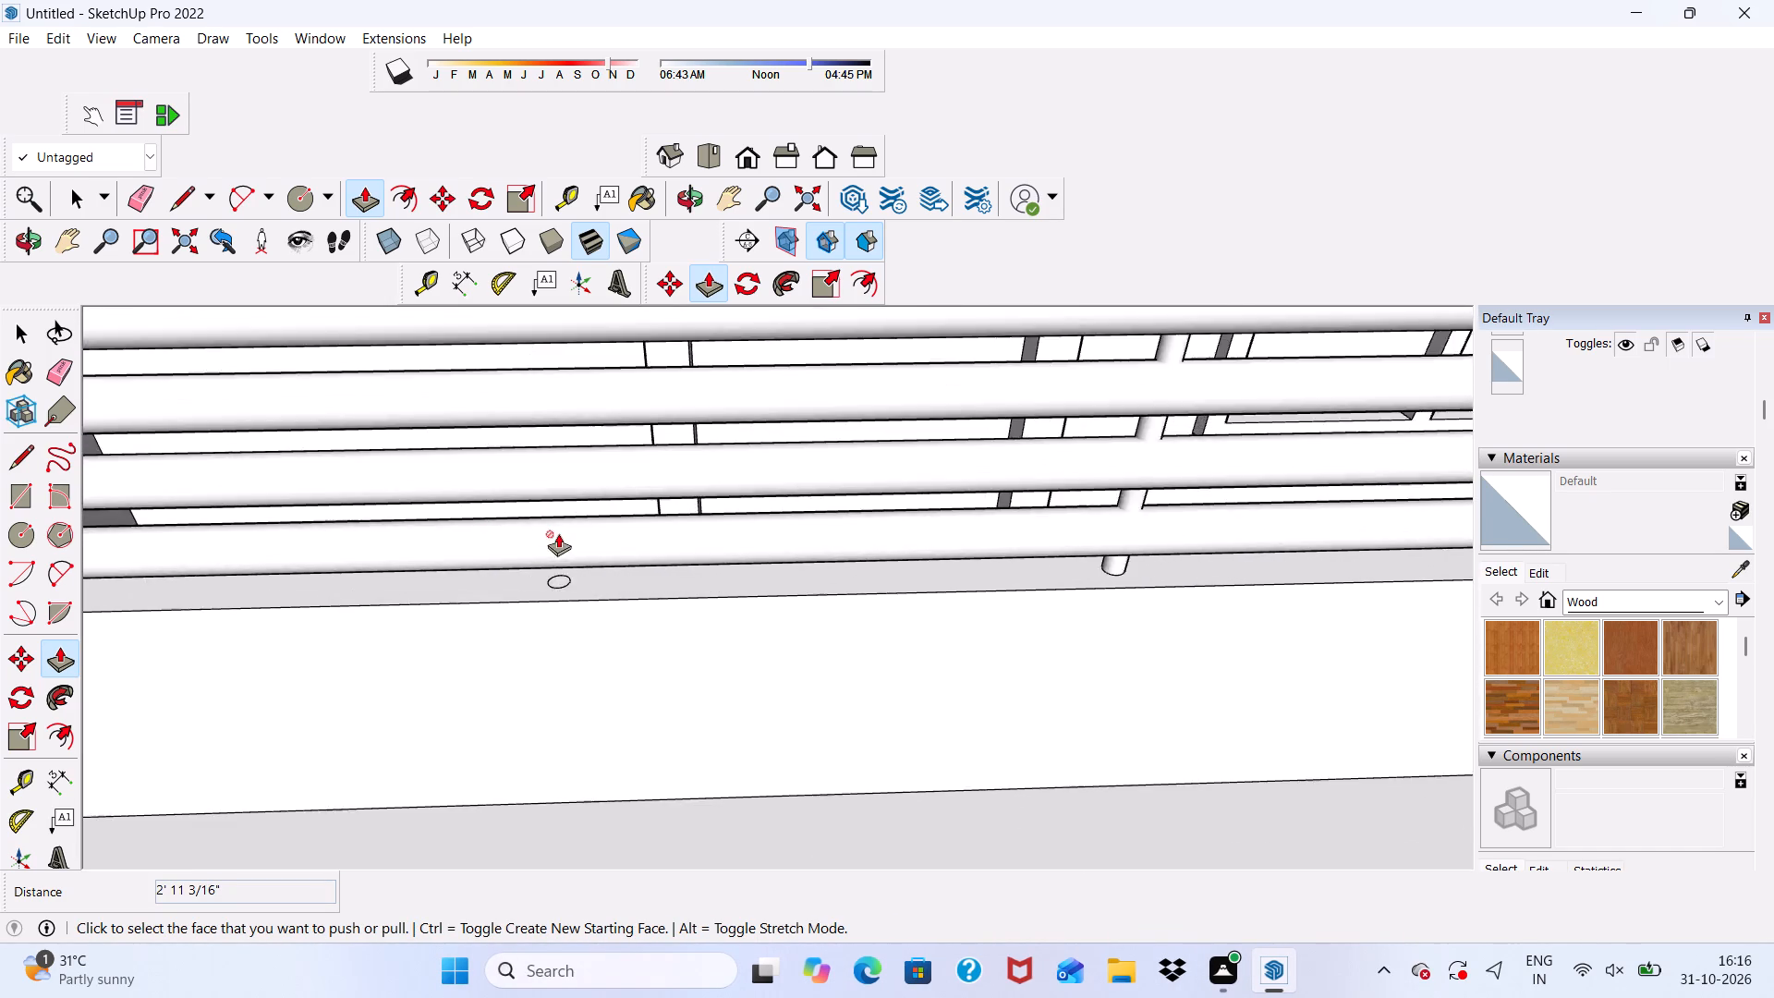
{"action": "scroll", "coordinate": [558, 533], "scroll_direction": "up", "scroll_amount": 10}
{"action": "left_click", "coordinate": [556, 585]}
{"action": "scroll", "coordinate": [563, 499], "scroll_direction": "down", "scroll_amount": 20}
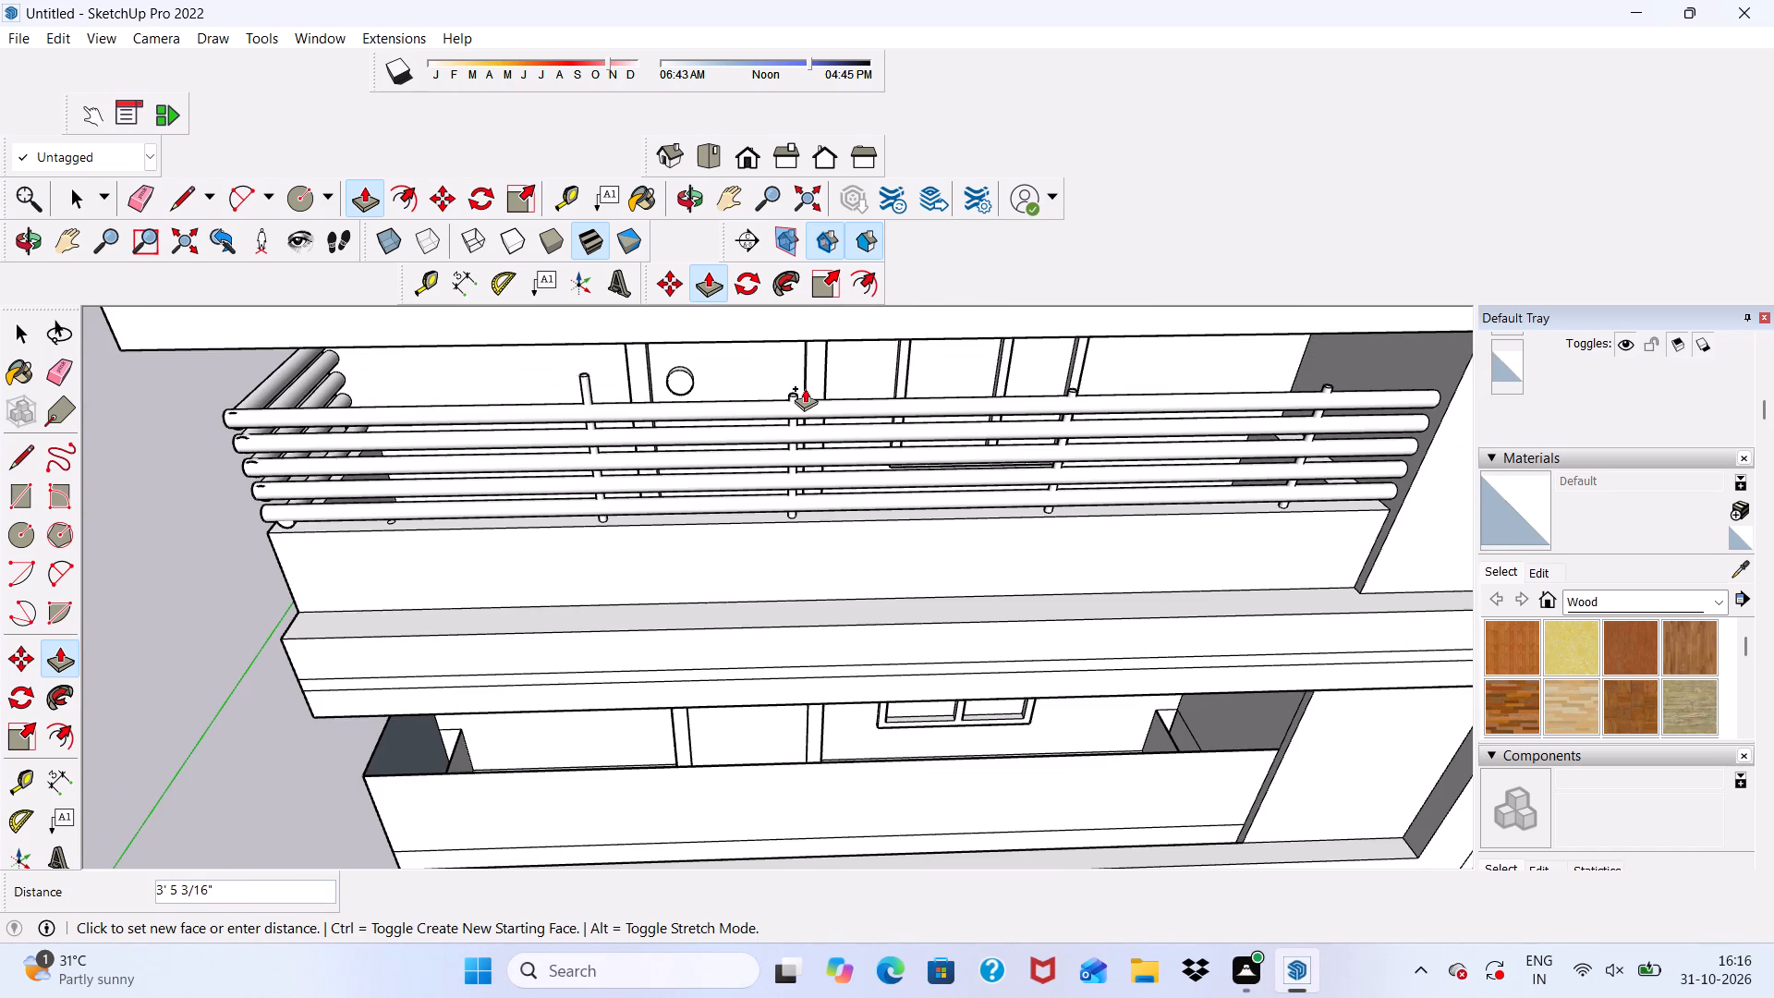
{"action": "scroll", "coordinate": [805, 388], "scroll_direction": "up", "scroll_amount": 3}
{"action": "left_click", "coordinate": [795, 404]}
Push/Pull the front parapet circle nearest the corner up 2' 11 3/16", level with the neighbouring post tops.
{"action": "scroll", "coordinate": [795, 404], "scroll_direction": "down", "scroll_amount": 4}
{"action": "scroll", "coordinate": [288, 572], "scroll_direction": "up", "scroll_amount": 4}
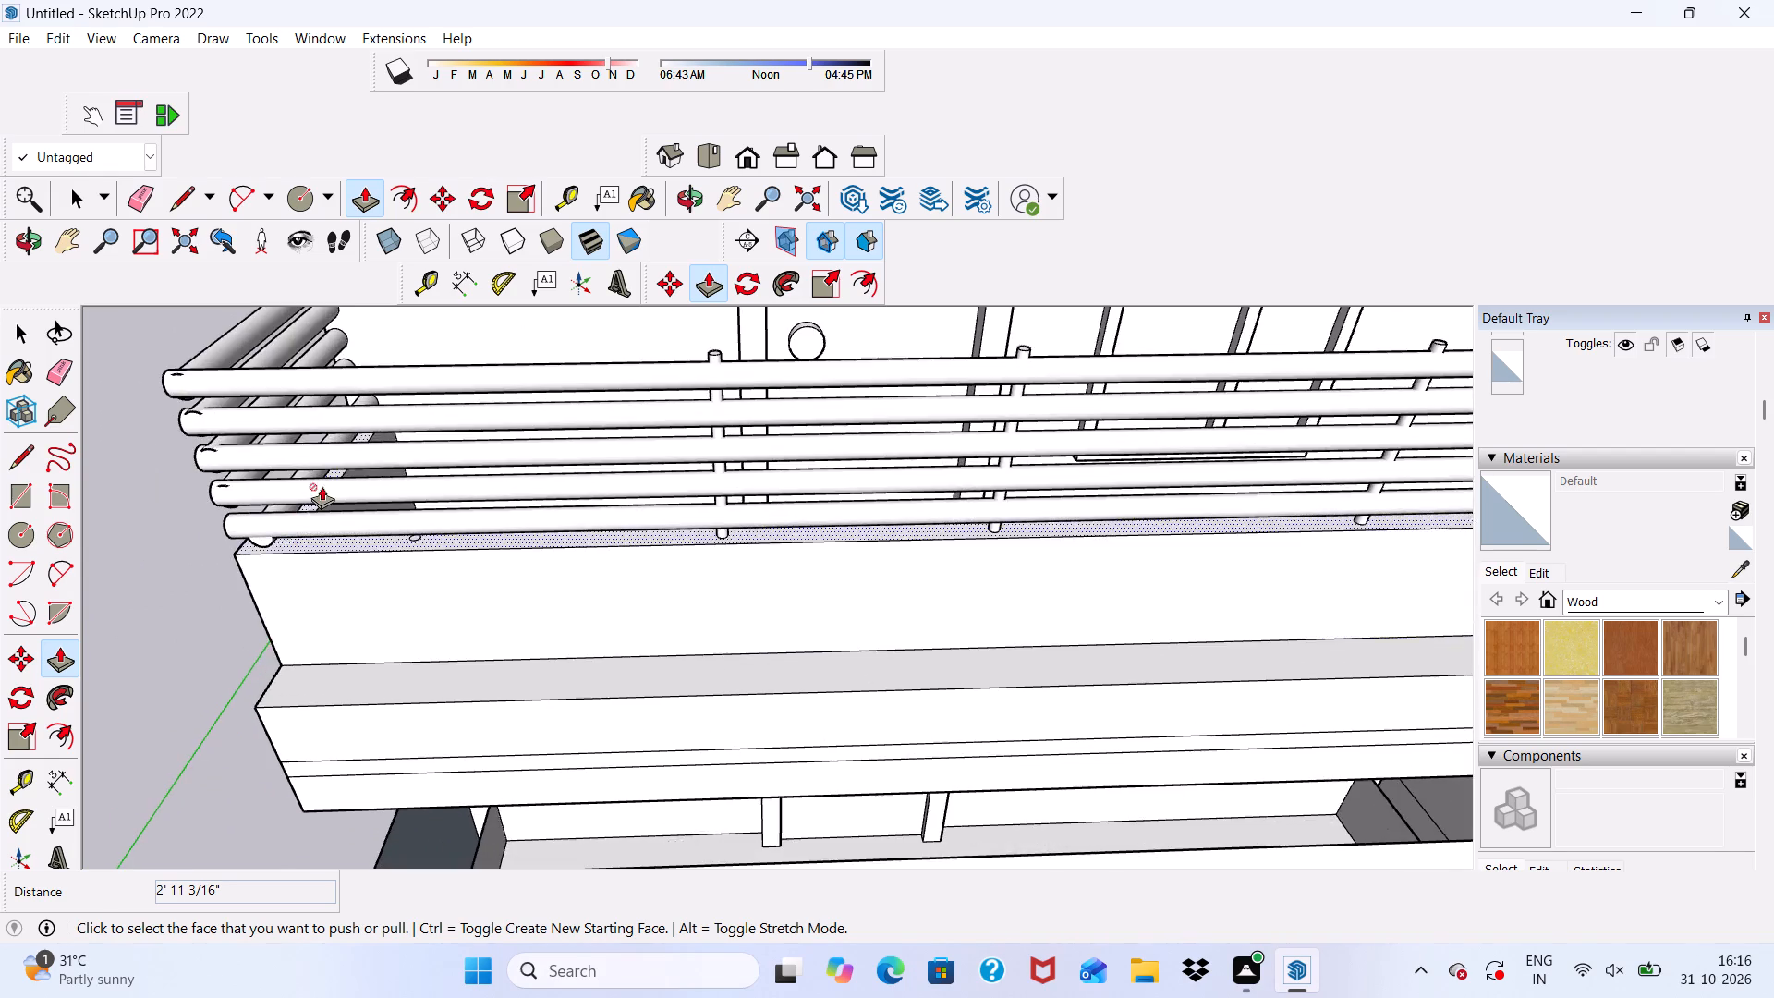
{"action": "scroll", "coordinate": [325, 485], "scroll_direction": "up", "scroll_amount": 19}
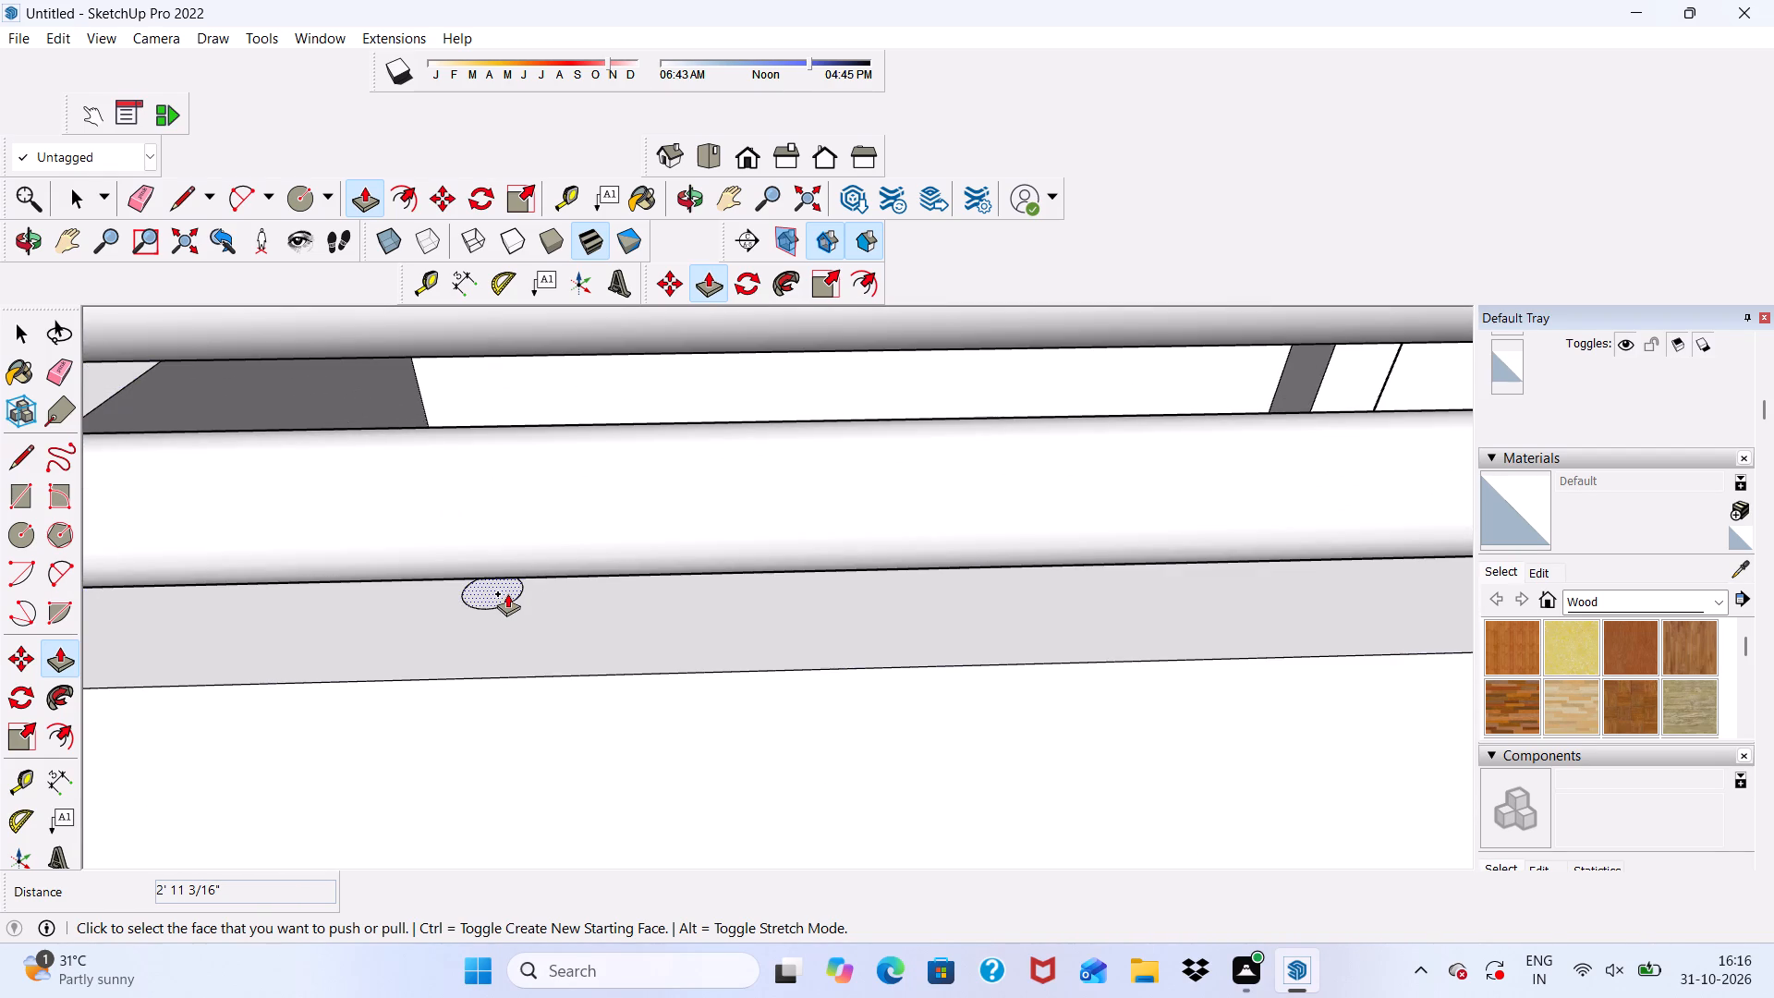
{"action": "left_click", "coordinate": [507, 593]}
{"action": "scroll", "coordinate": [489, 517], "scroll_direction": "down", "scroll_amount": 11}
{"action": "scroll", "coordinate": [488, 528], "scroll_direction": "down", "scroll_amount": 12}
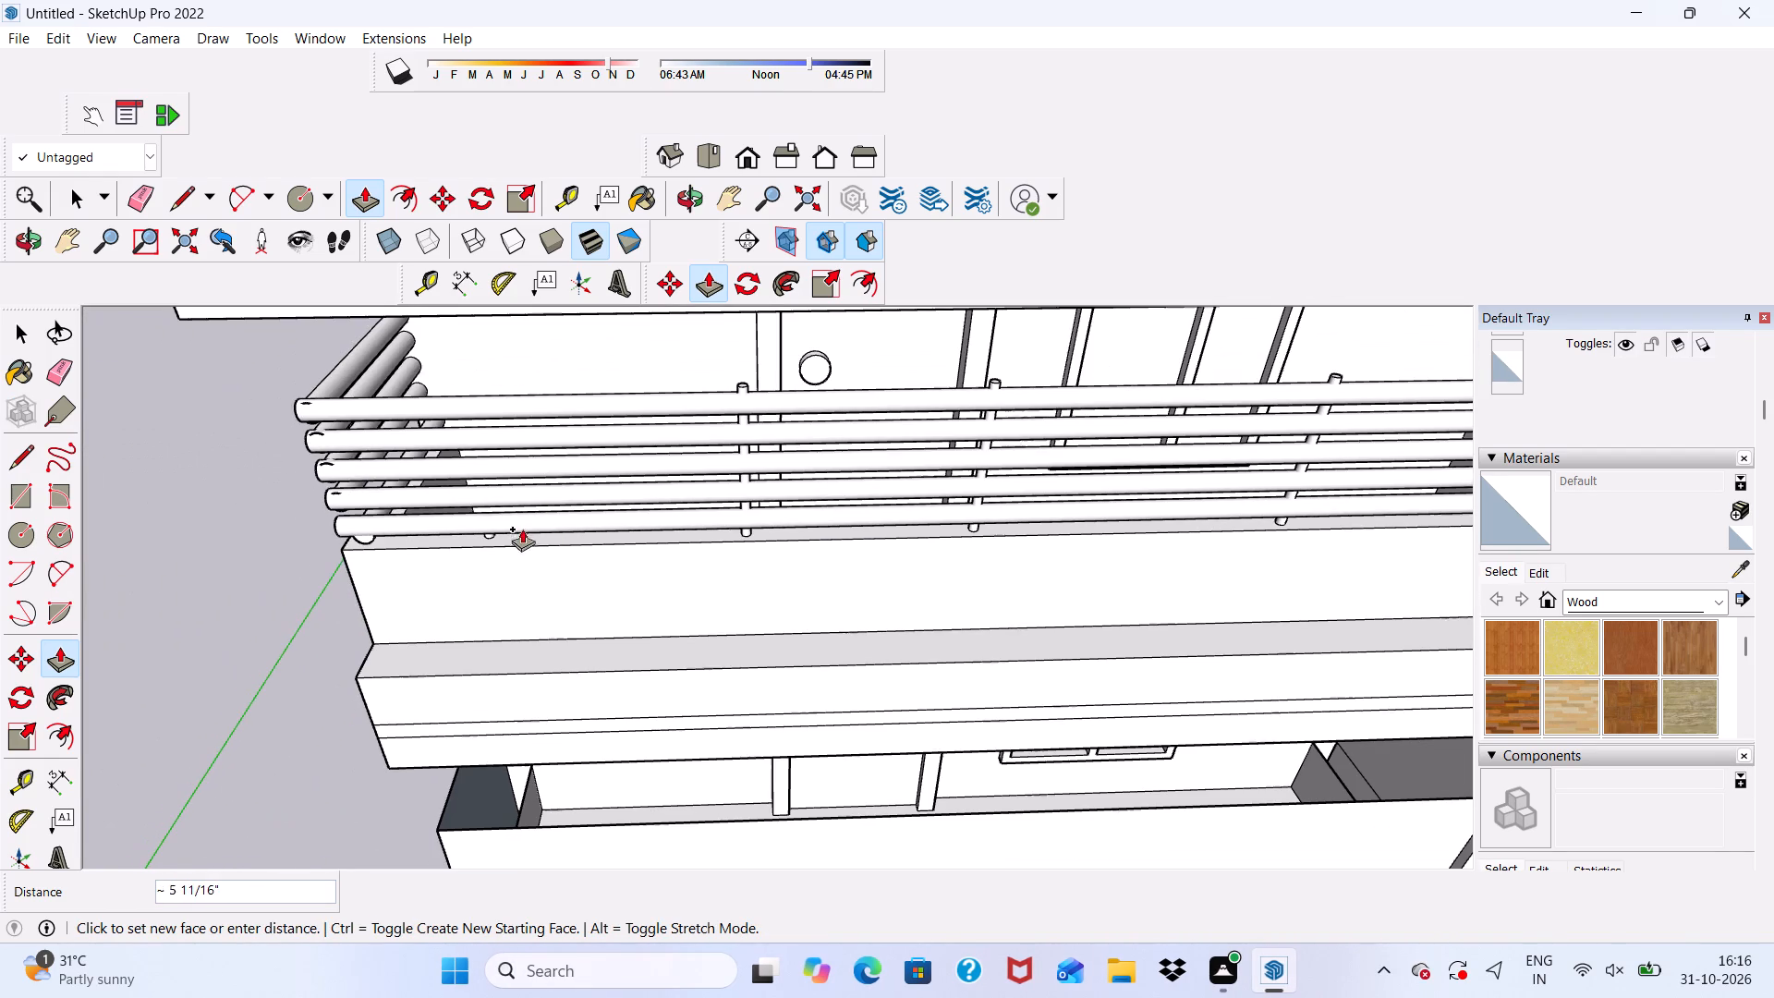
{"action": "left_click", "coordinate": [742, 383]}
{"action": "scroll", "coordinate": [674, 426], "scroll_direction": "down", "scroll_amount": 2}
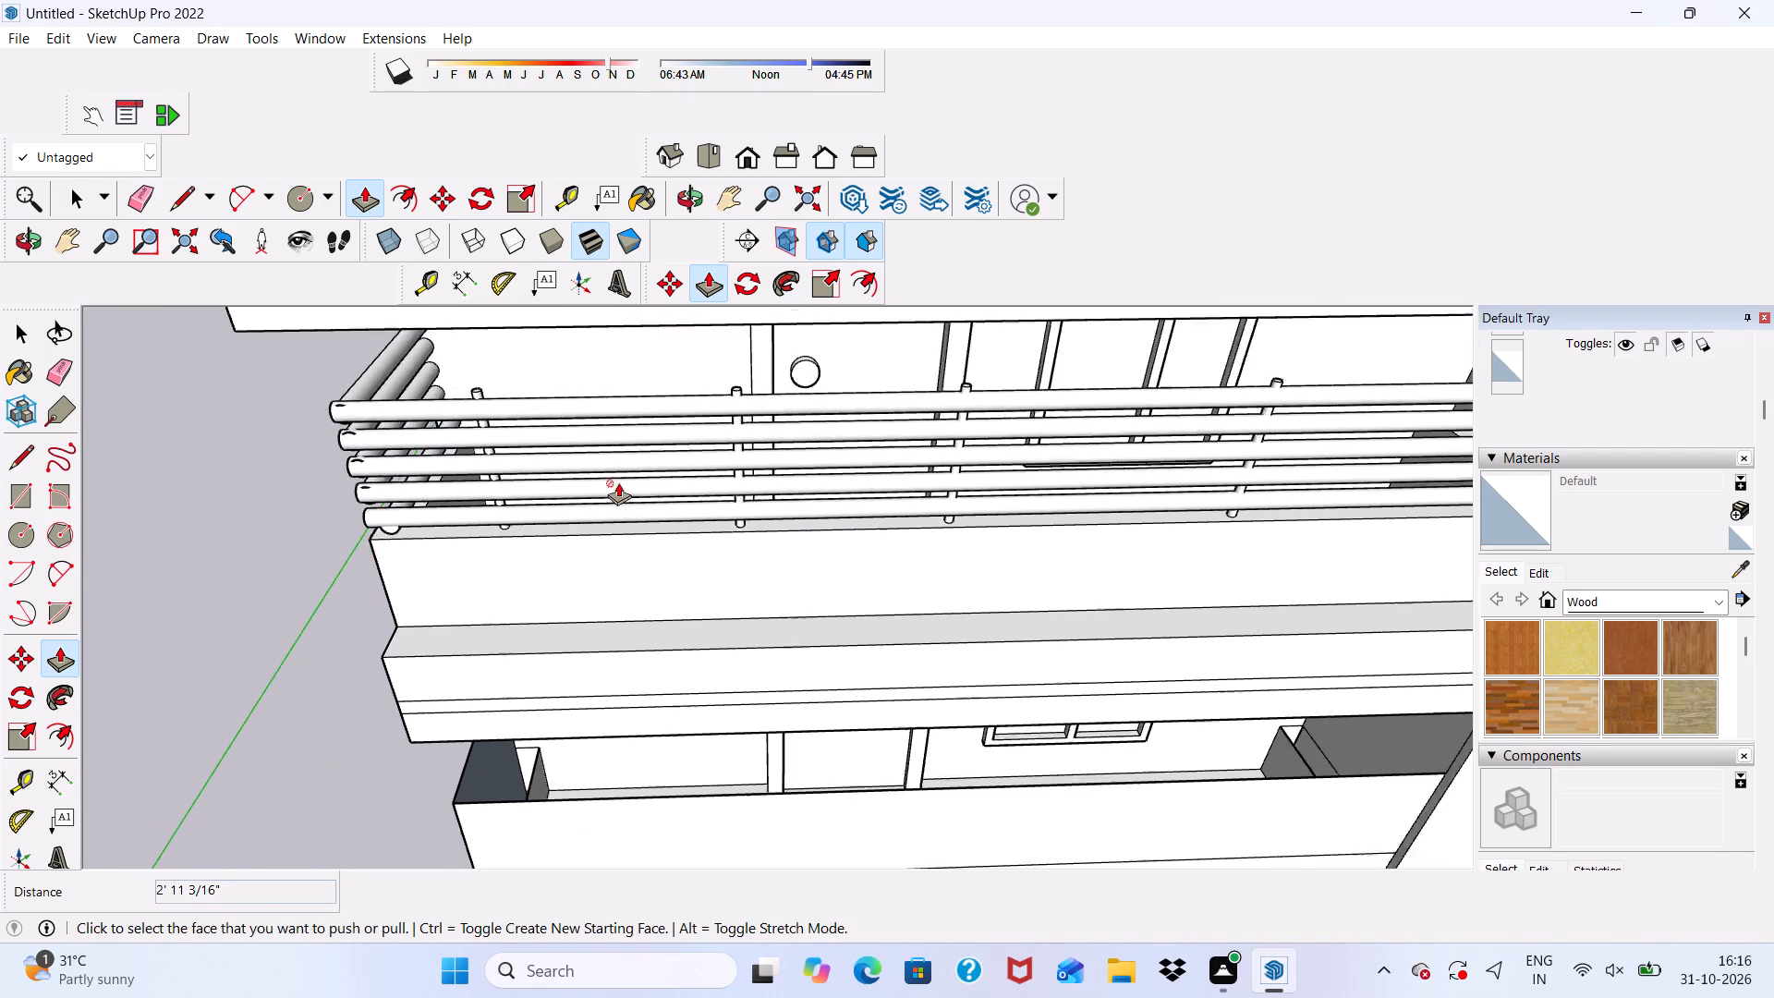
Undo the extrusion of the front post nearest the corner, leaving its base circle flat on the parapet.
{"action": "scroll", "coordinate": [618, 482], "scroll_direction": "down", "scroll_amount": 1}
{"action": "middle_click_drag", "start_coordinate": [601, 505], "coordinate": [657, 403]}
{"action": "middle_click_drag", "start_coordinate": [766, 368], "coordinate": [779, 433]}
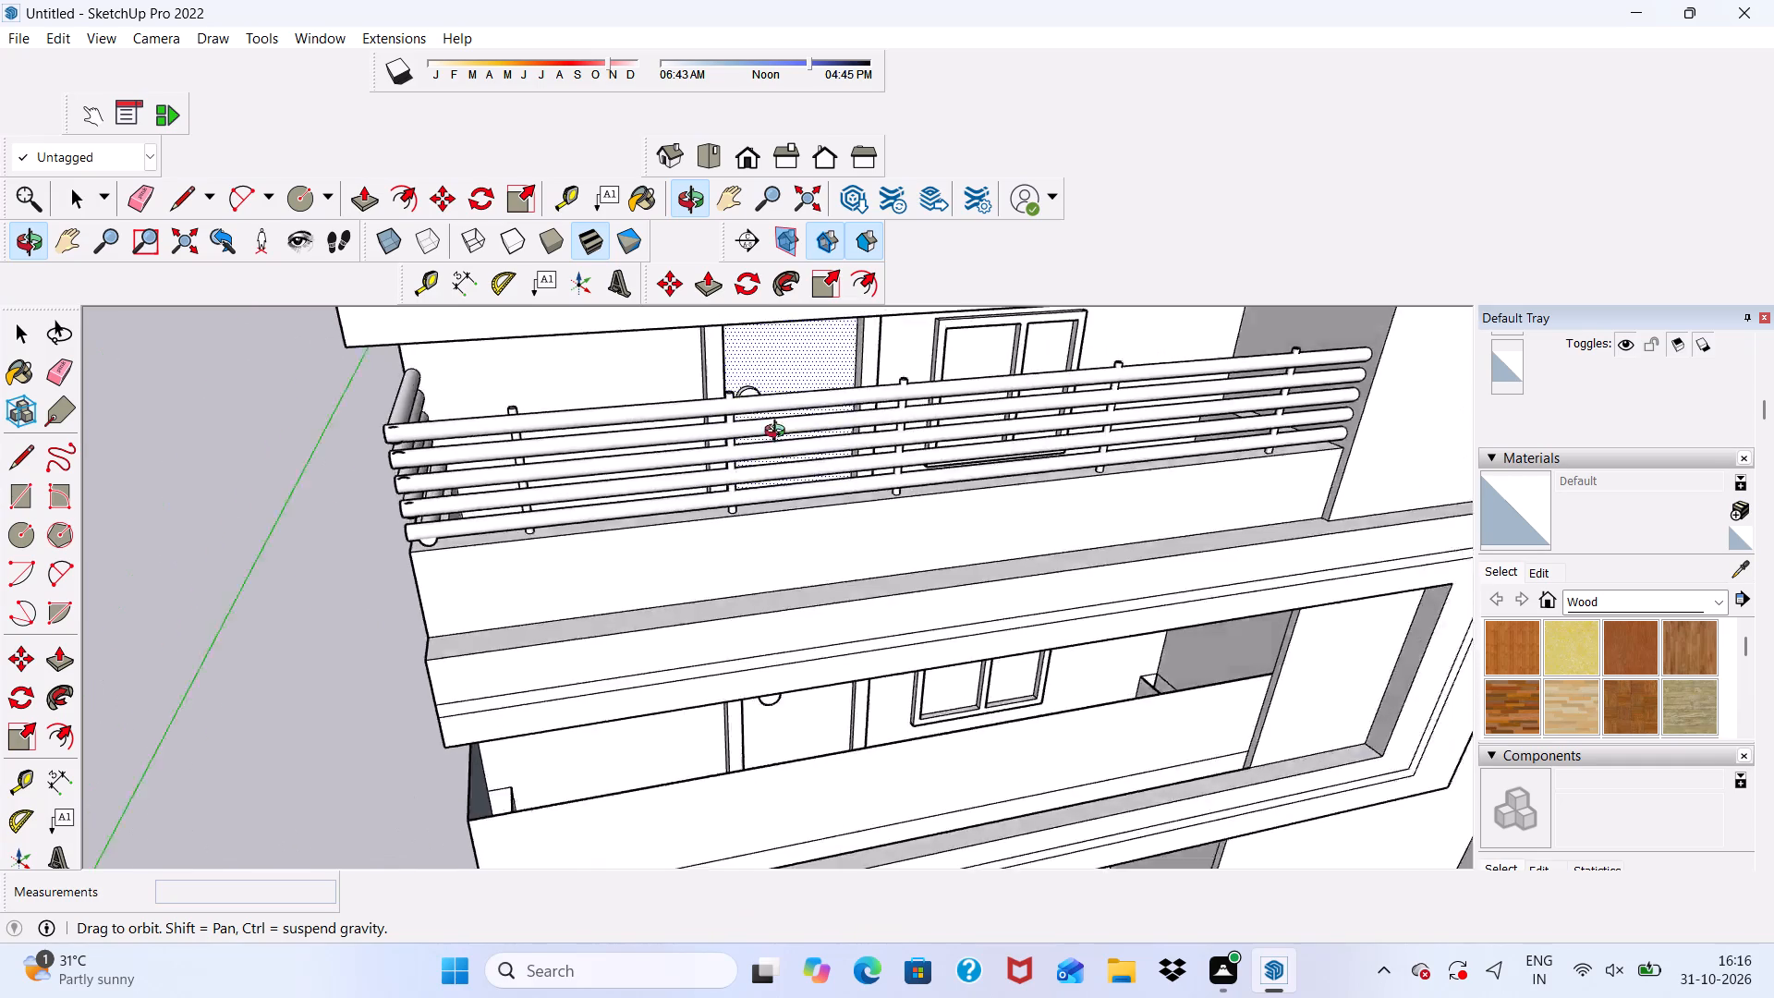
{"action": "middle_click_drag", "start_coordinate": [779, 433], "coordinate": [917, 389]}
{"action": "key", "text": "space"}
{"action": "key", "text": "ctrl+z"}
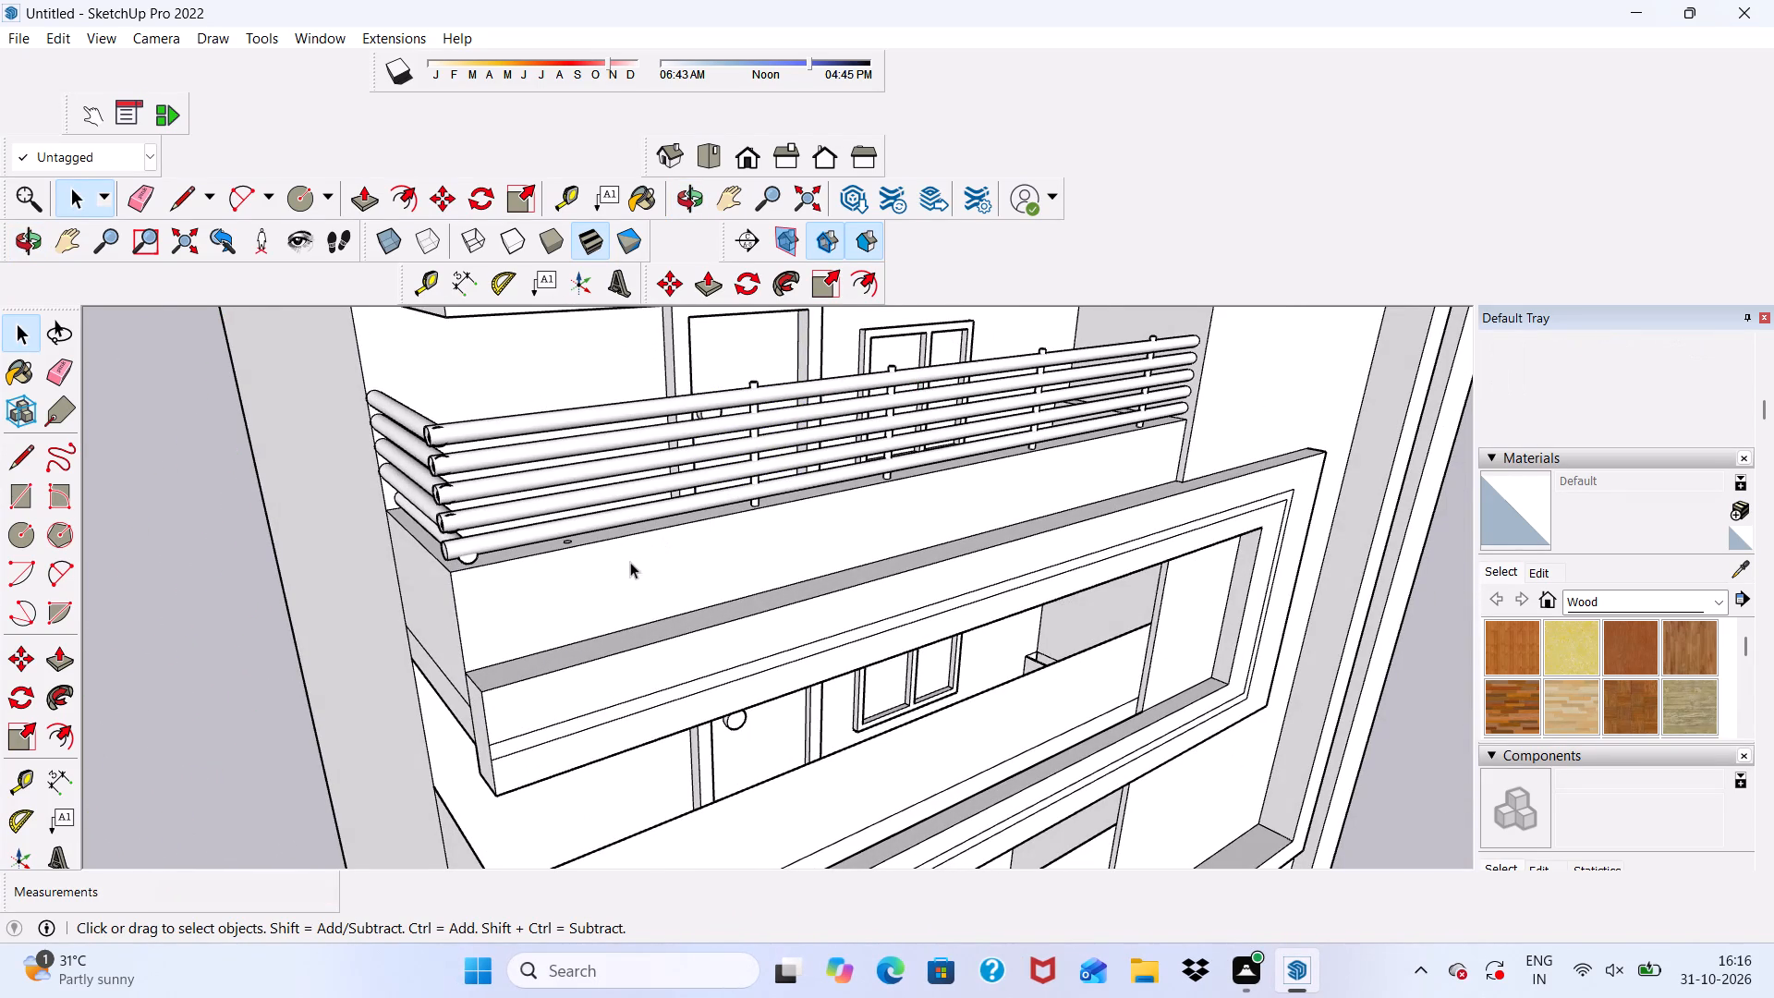
Copy the front parapet circle nearest the corner onto the middle of the side parapet, about 3' 4 7/16" away.
{"action": "scroll", "coordinate": [496, 560], "scroll_direction": "up", "scroll_amount": 5}
{"action": "scroll", "coordinate": [577, 564], "scroll_direction": "up", "scroll_amount": 15}
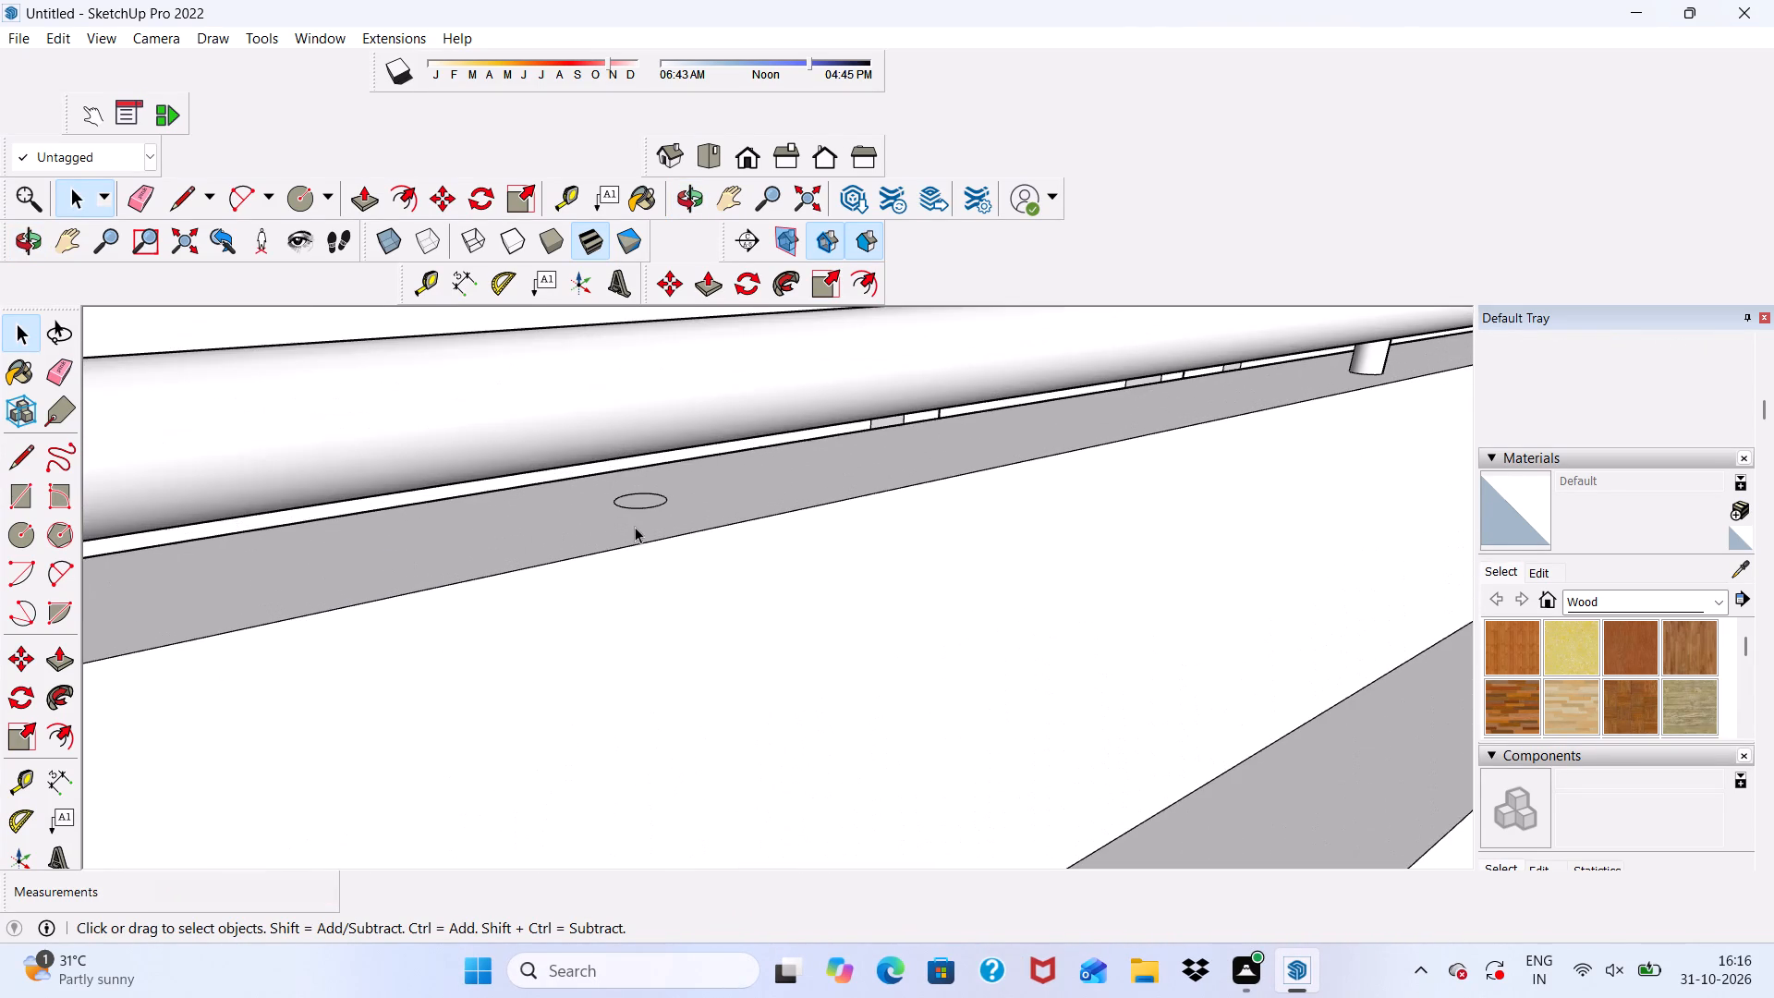
{"action": "double_click", "coordinate": [638, 502]}
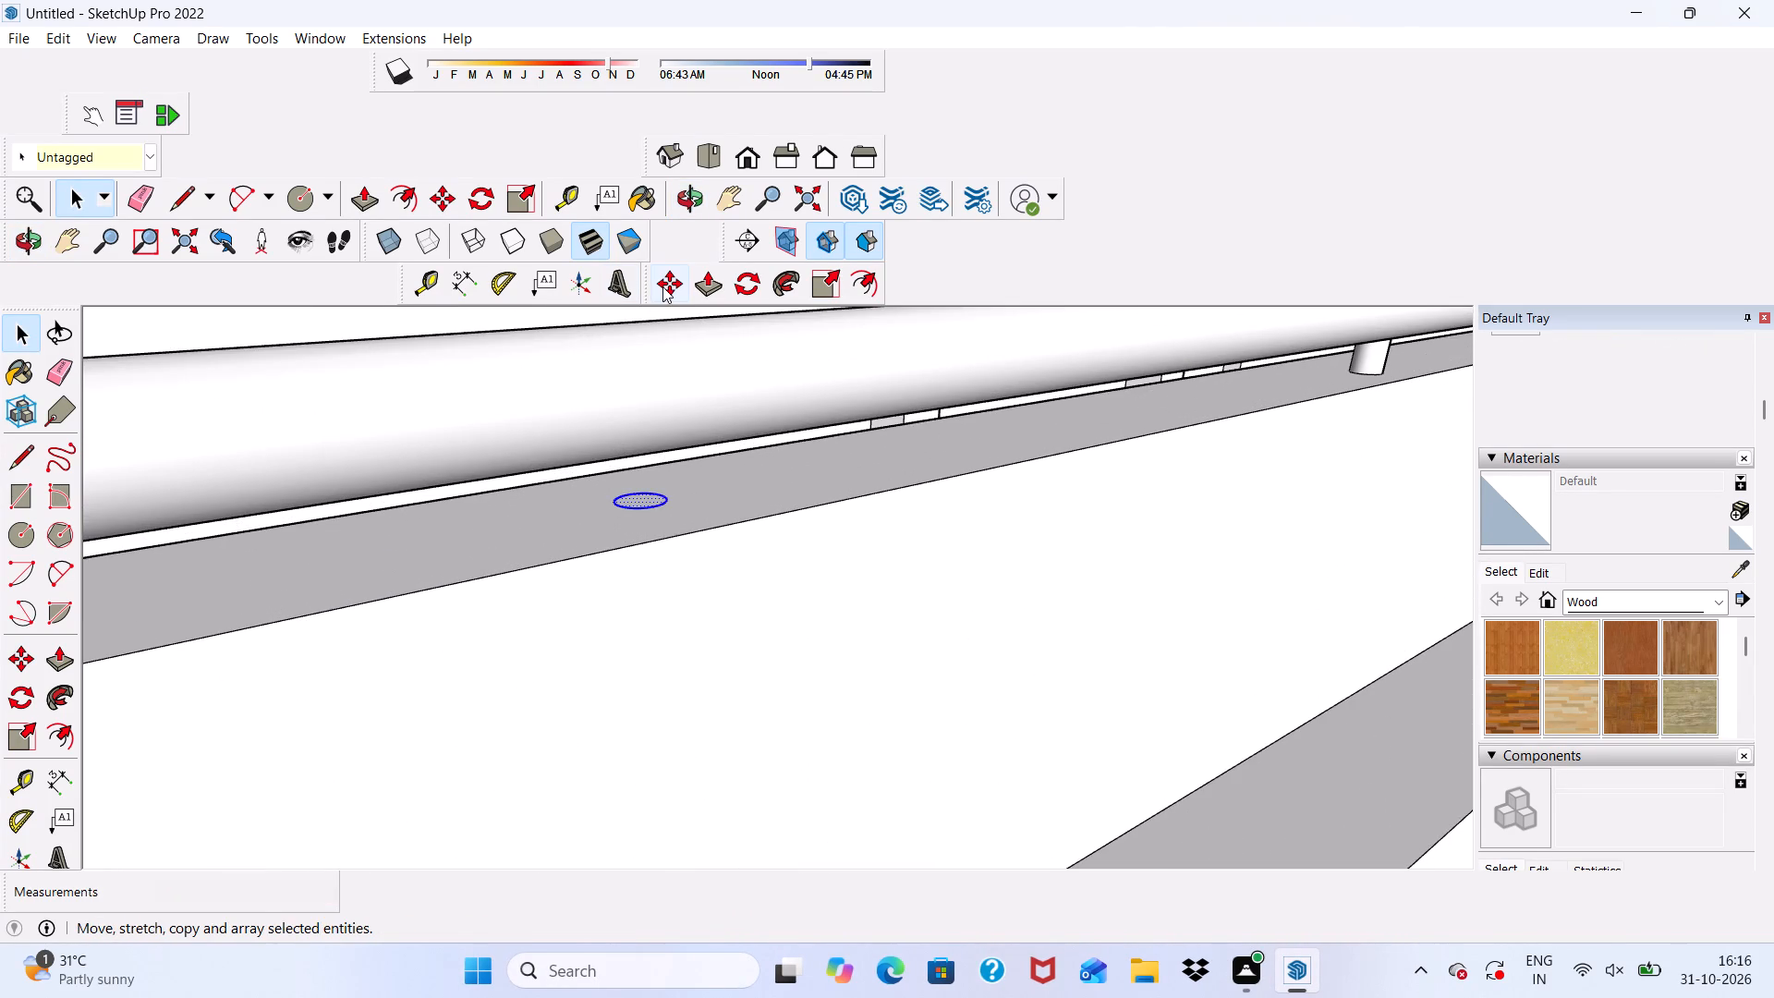
{"action": "left_click", "coordinate": [662, 286]}
{"action": "scroll", "coordinate": [598, 459], "scroll_direction": "up", "scroll_amount": 1}
{"action": "left_click", "coordinate": [635, 505]}
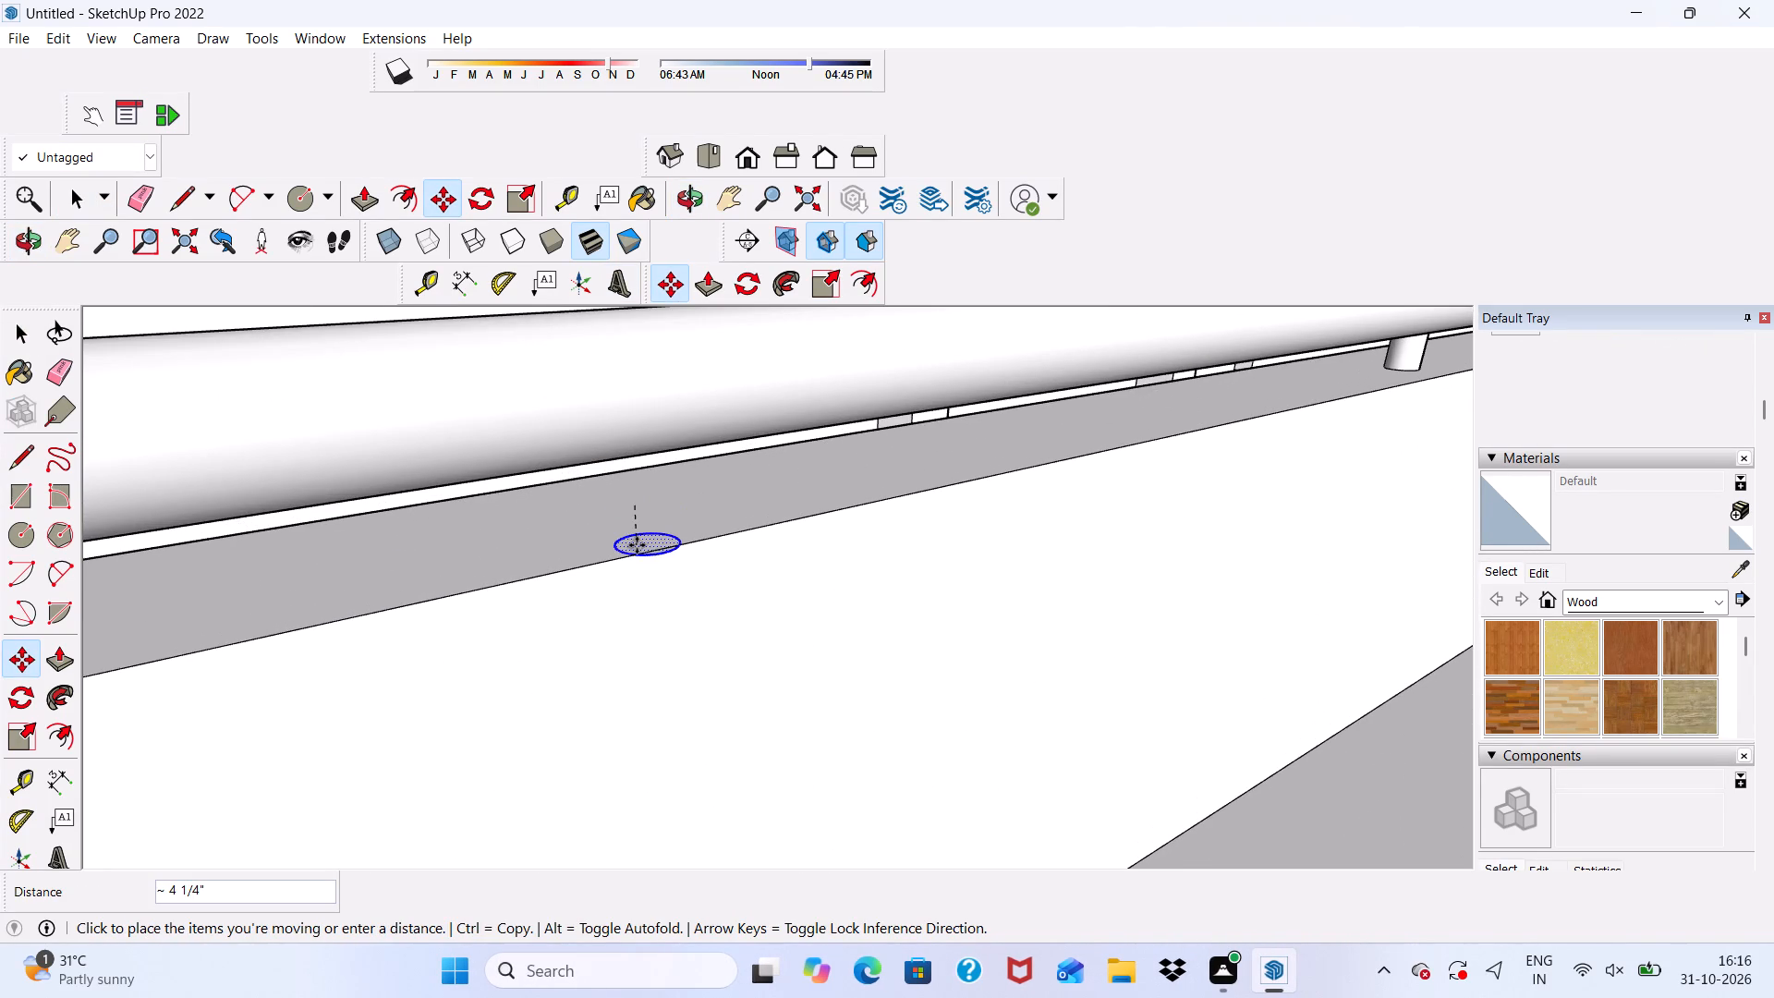
{"action": "scroll", "coordinate": [622, 552], "scroll_direction": "down", "scroll_amount": 17}
{"action": "middle_click_drag", "start_coordinate": [176, 657], "coordinate": [273, 656]}
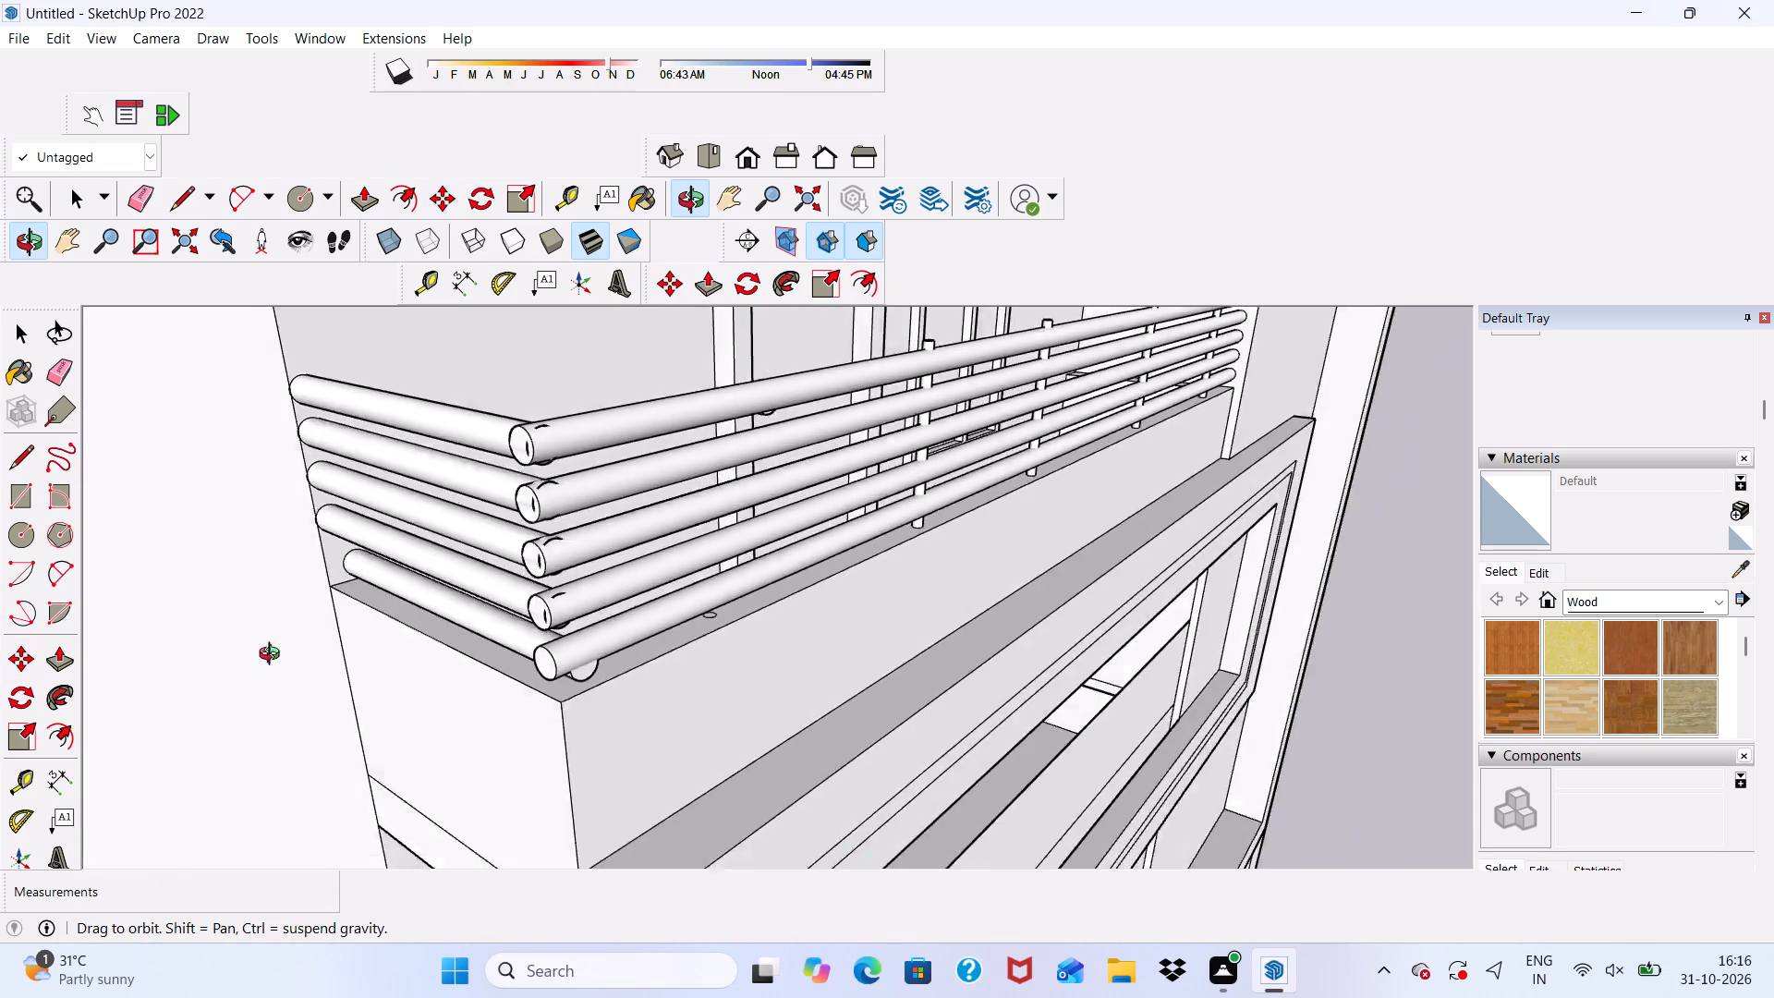
{"action": "middle_click_drag", "start_coordinate": [273, 656], "coordinate": [389, 647]}
{"action": "scroll", "coordinate": [536, 651], "scroll_direction": "up", "scroll_amount": 16}
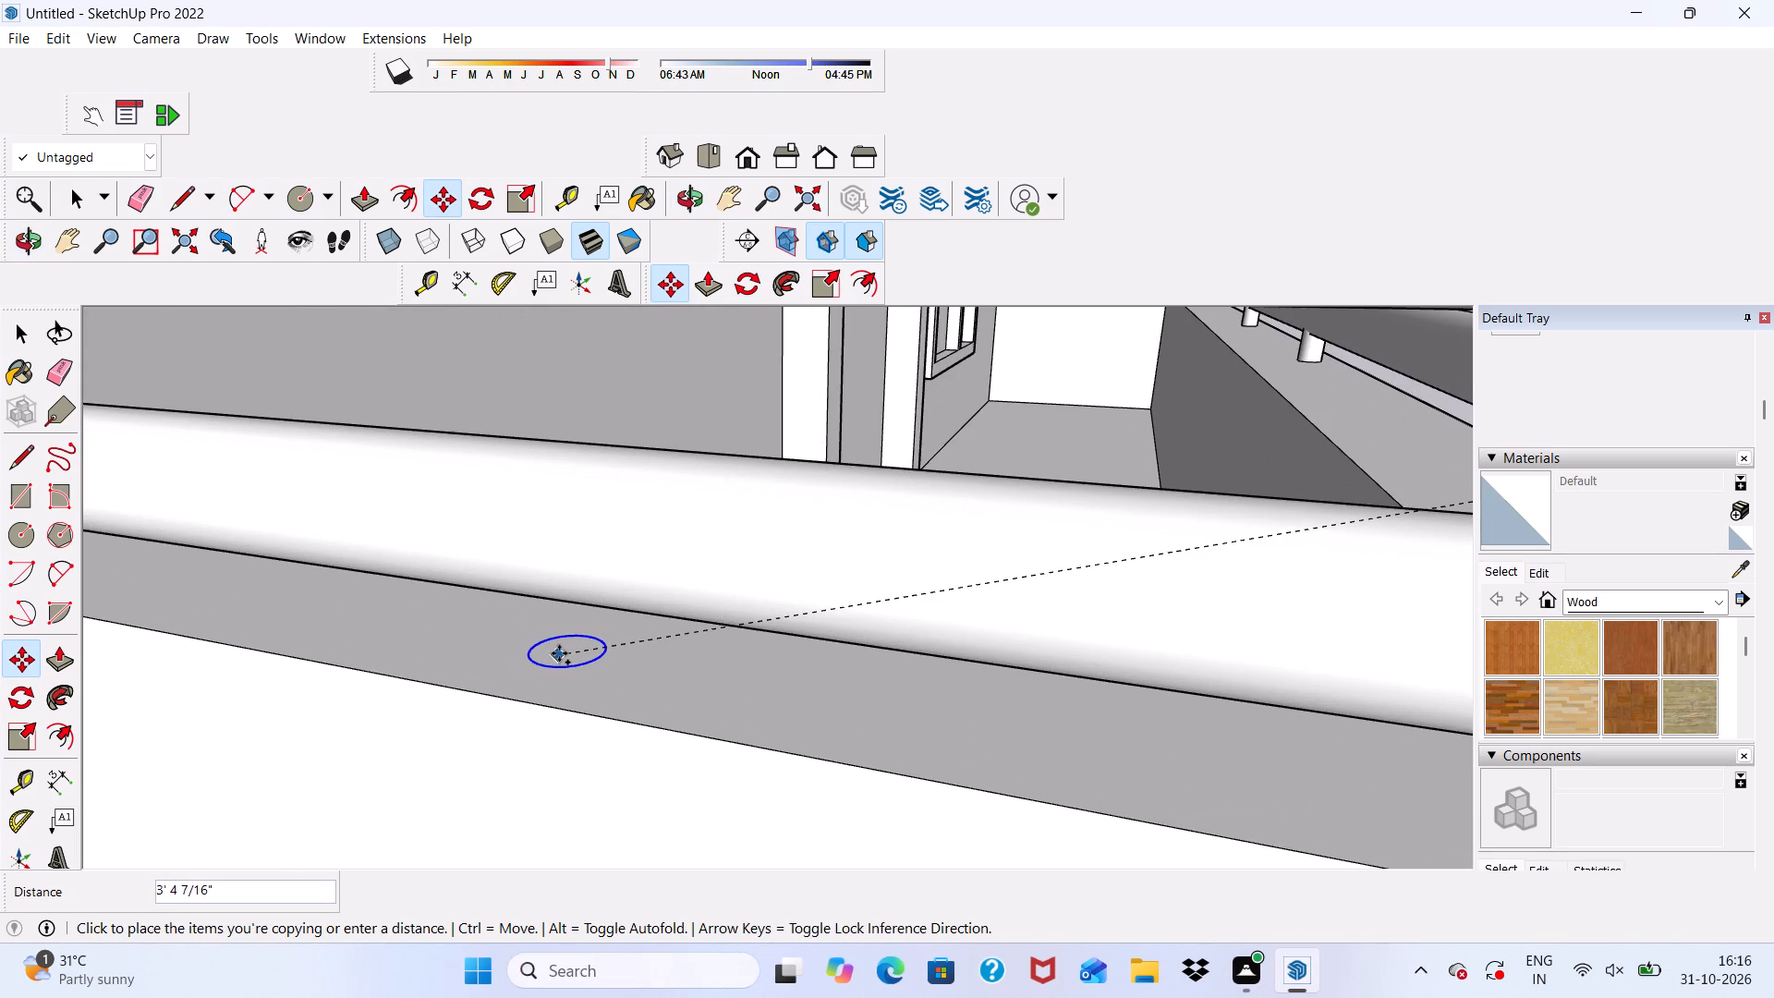
{"action": "left_click", "coordinate": [559, 653]}
Push/Pull the copied circle on the side parapet up into a post rising just above the top side rail.
{"action": "scroll", "coordinate": [431, 622], "scroll_direction": "down", "scroll_amount": 11}
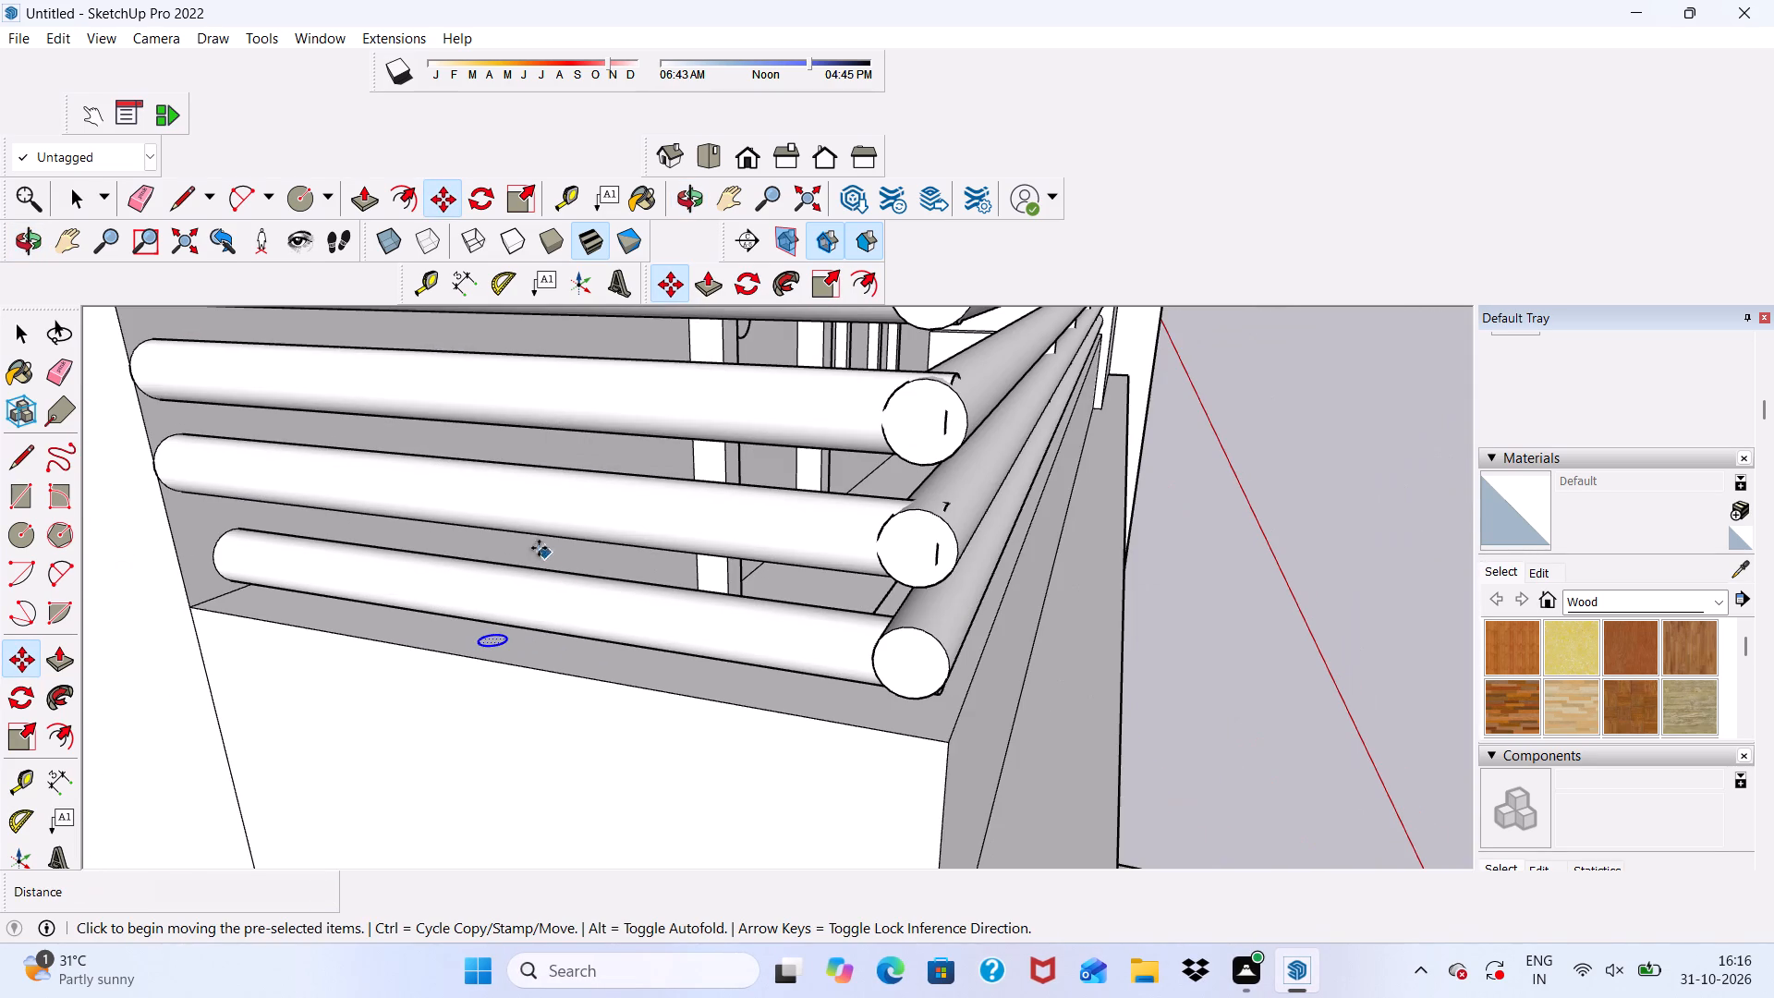
{"action": "left_click", "coordinate": [699, 289]}
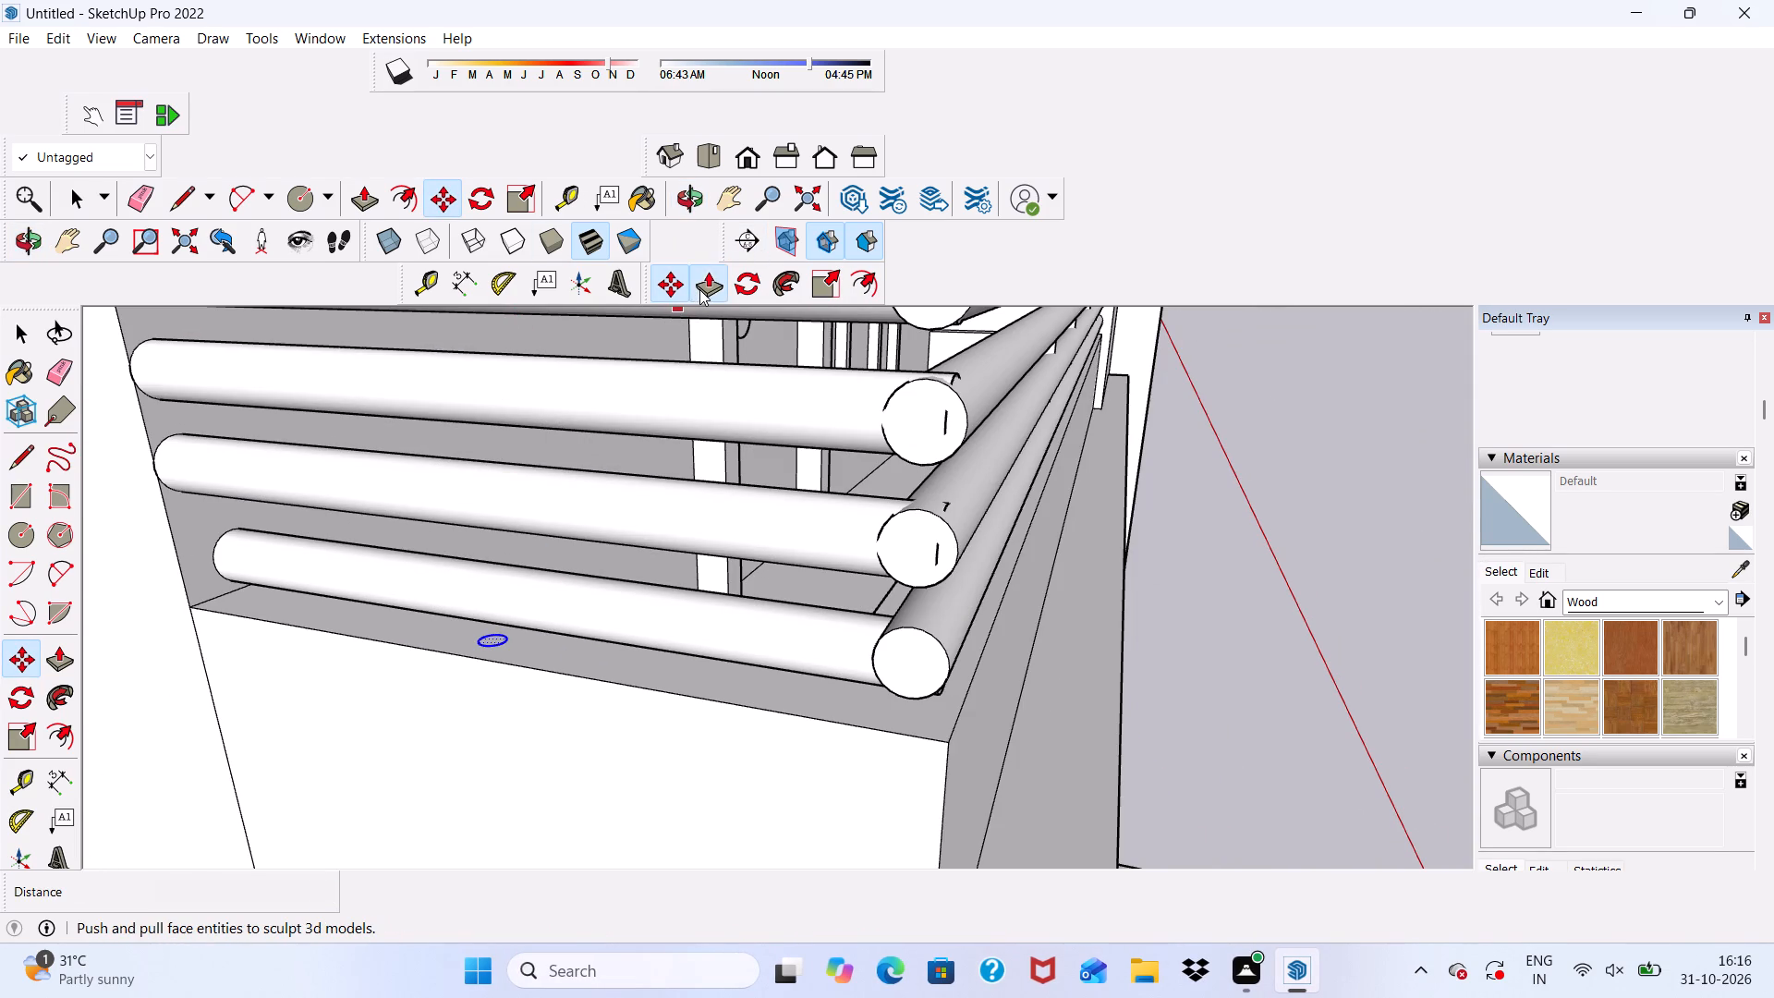
{"action": "scroll", "coordinate": [605, 420], "scroll_direction": "up", "scroll_amount": 4}
{"action": "scroll", "coordinate": [486, 676], "scroll_direction": "up", "scroll_amount": 5}
{"action": "left_click", "coordinate": [429, 761]}
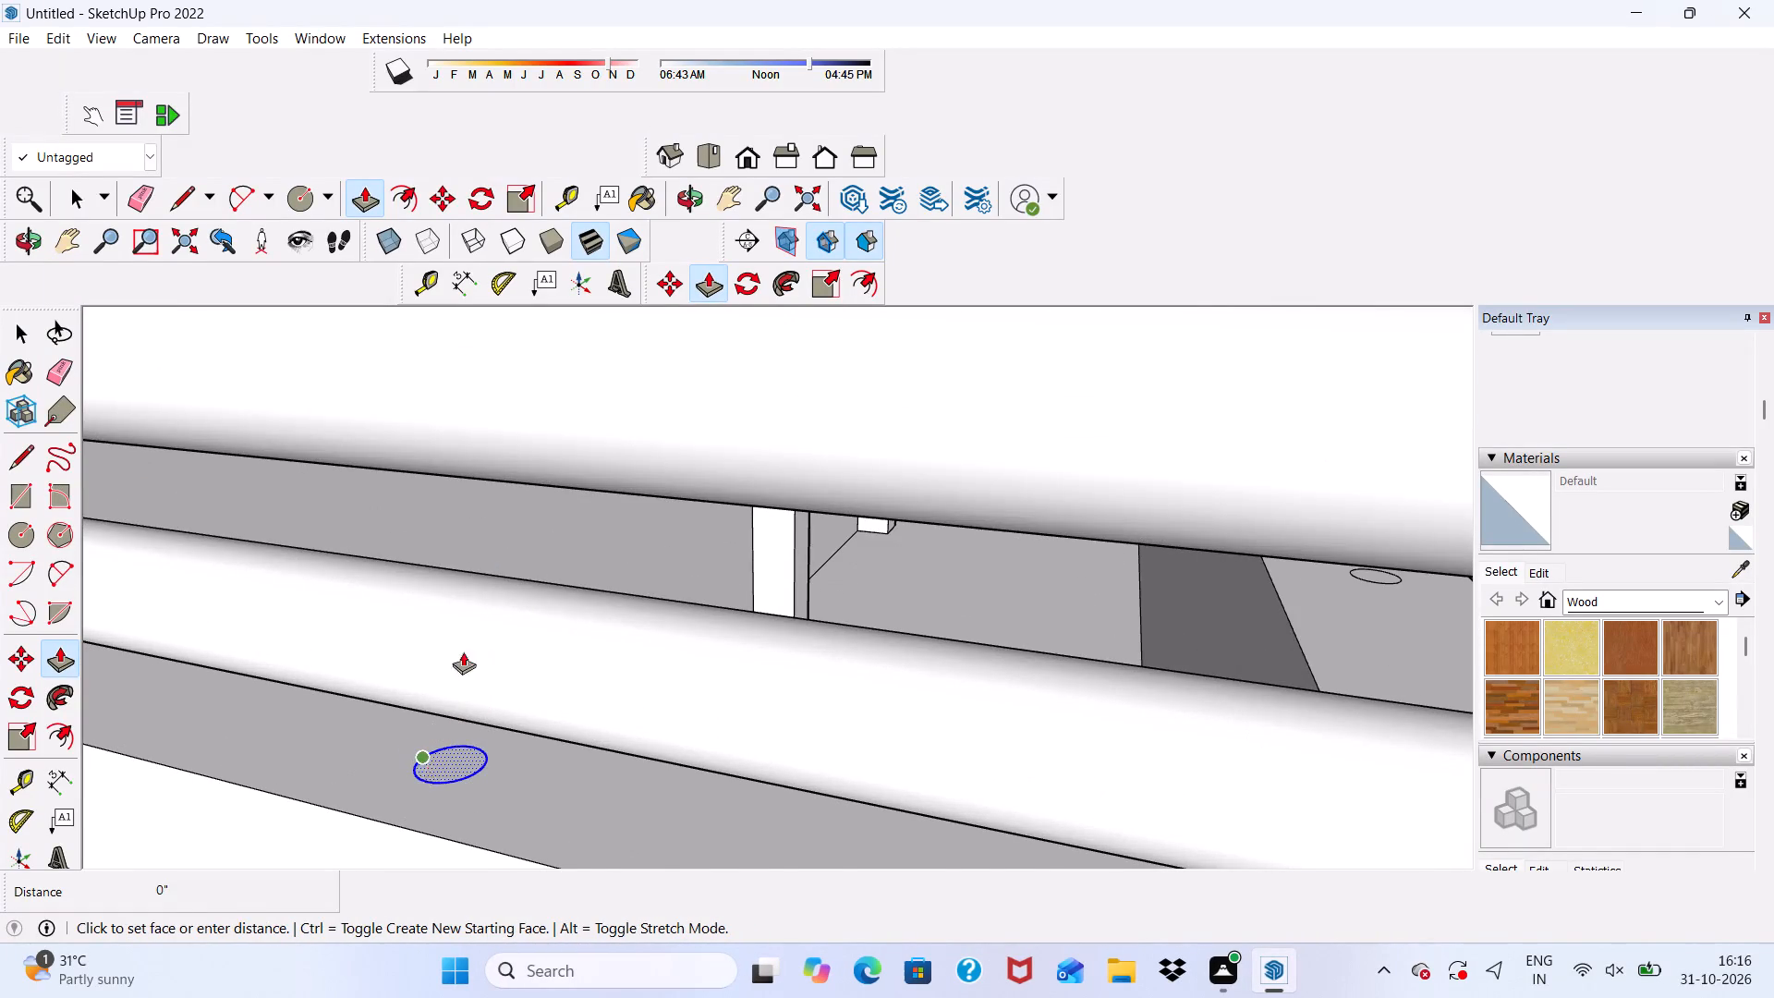
{"action": "scroll", "coordinate": [468, 579], "scroll_direction": "down", "scroll_amount": 16}
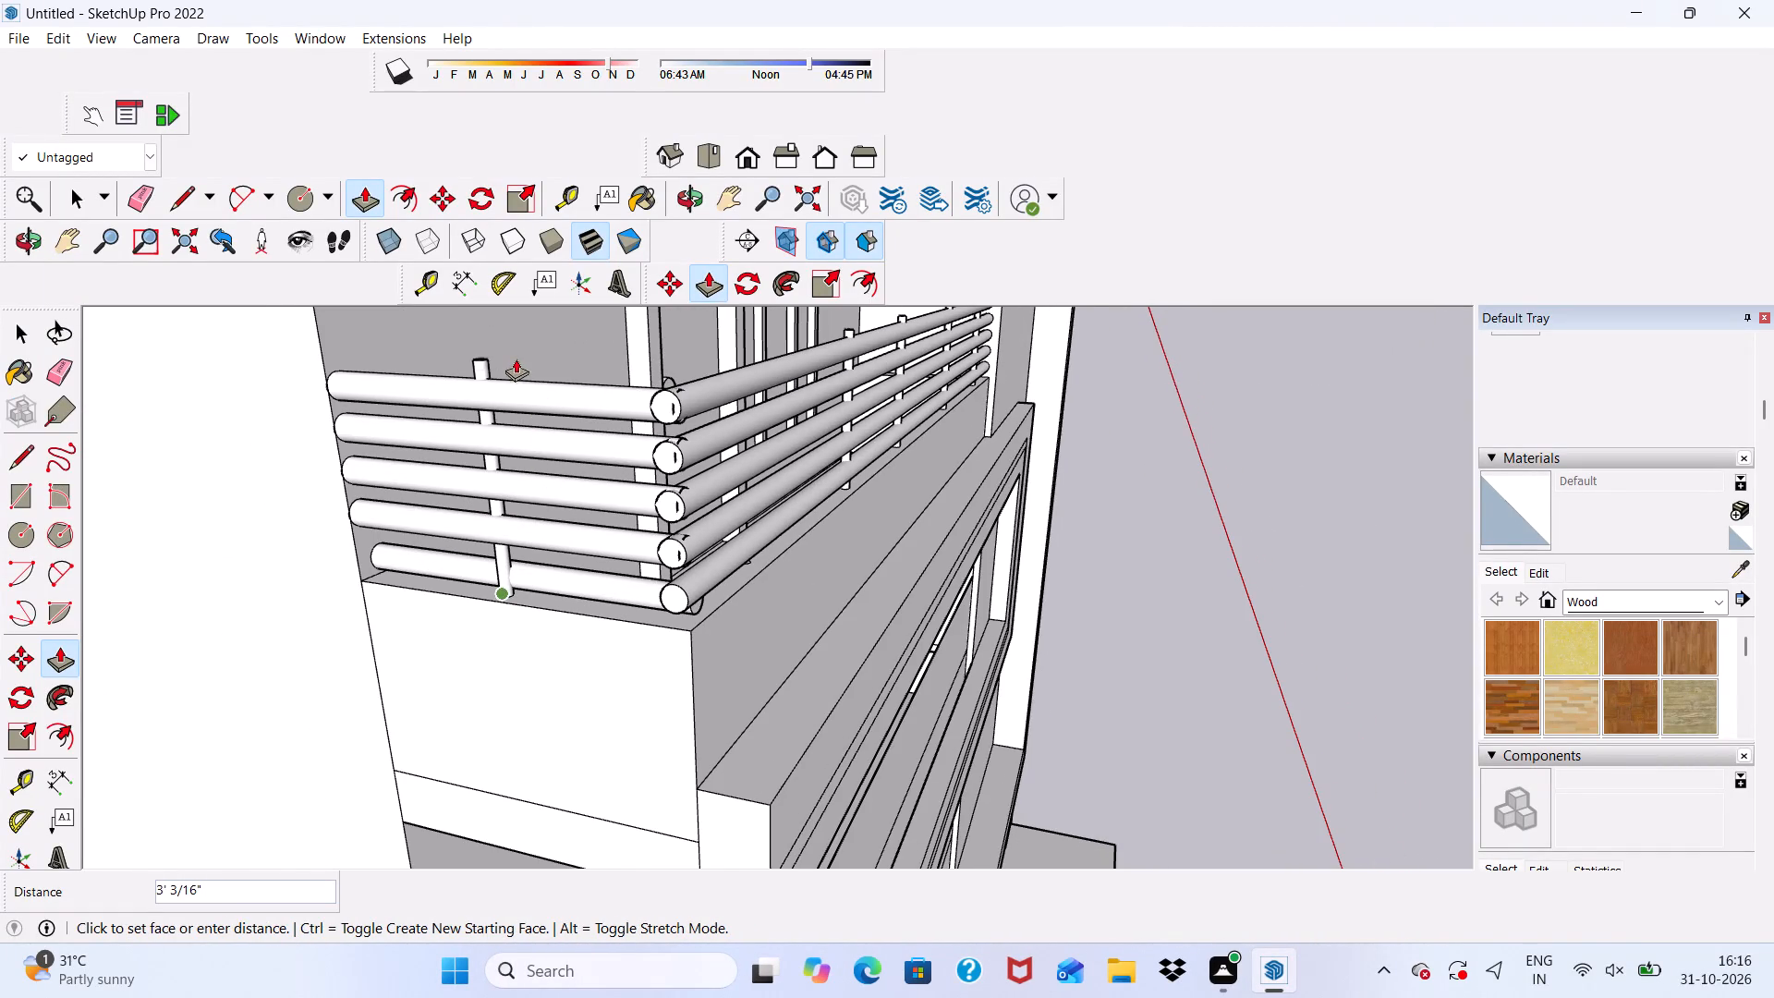
{"action": "scroll", "coordinate": [516, 359], "scroll_direction": "up", "scroll_amount": 4}
{"action": "left_click", "coordinate": [484, 377]}
Push/Pull the front parapet circle nearest the corner up 2' 11 3/16", matching the top of the neighbouring post.
{"action": "scroll", "coordinate": [484, 377], "scroll_direction": "down", "scroll_amount": 3}
{"action": "middle_click_drag", "start_coordinate": [475, 491], "coordinate": [379, 532]}
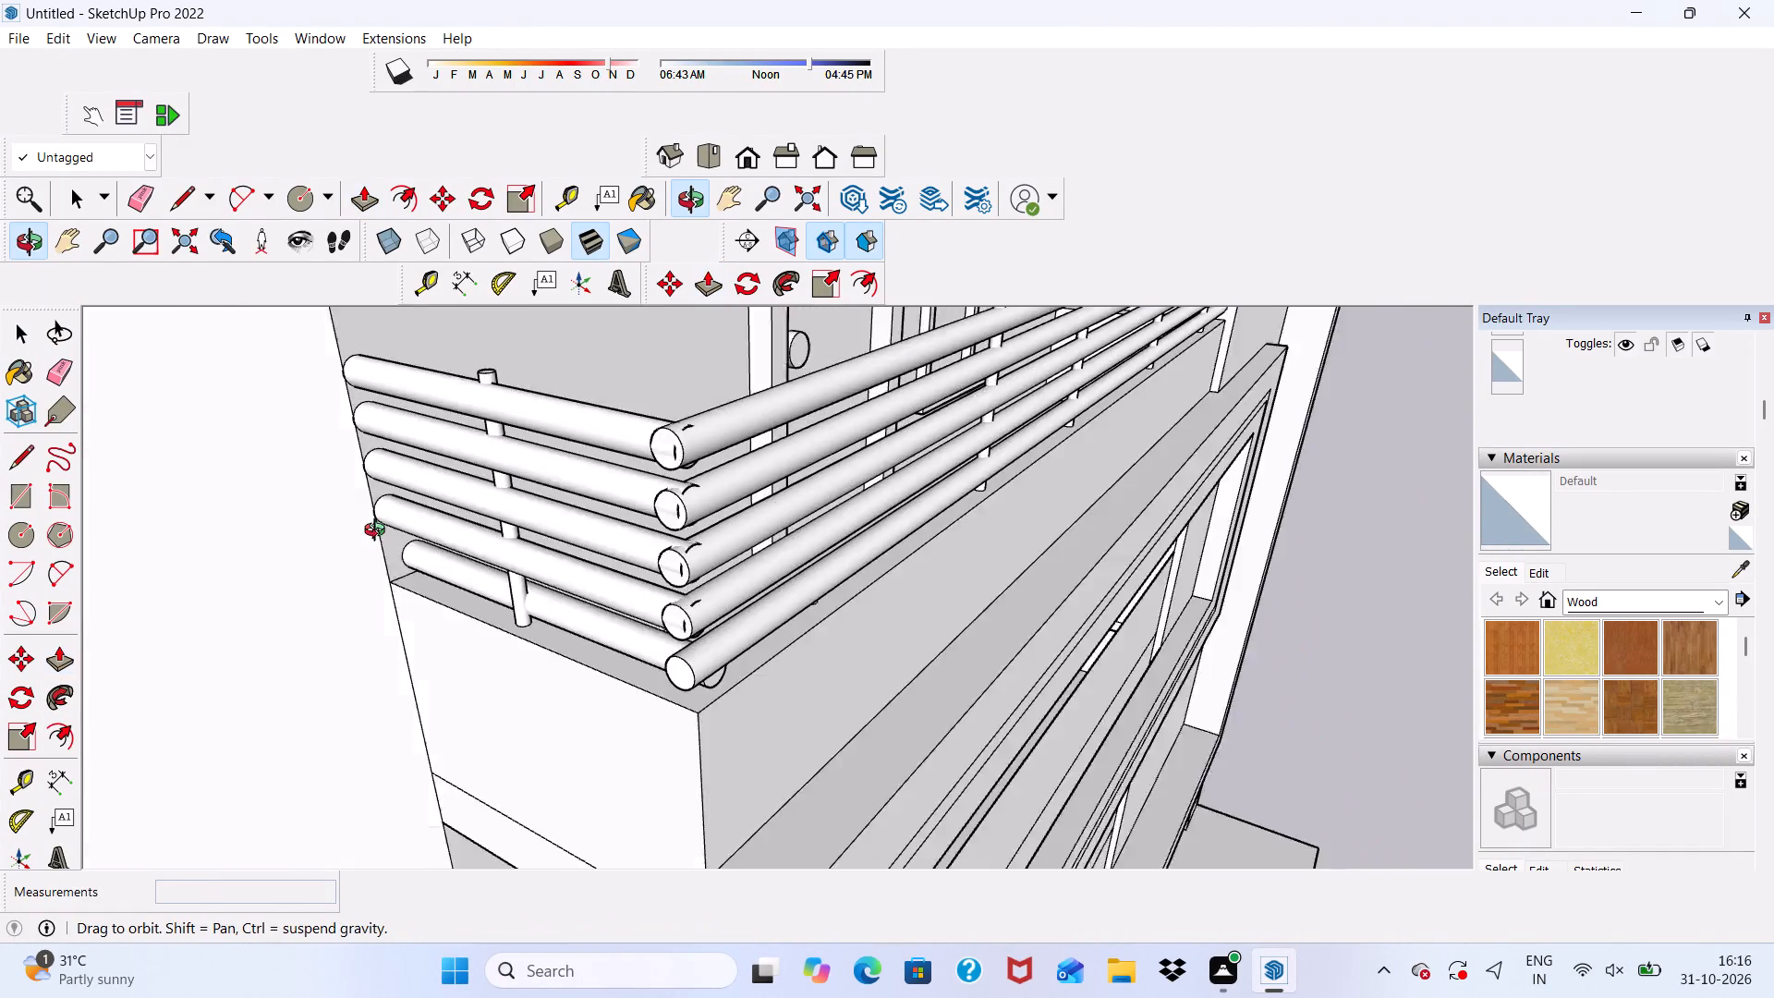
{"action": "middle_click_drag", "start_coordinate": [379, 532], "coordinate": [211, 544]}
{"action": "scroll", "coordinate": [903, 628], "scroll_direction": "up", "scroll_amount": 4}
{"action": "scroll", "coordinate": [820, 615], "scroll_direction": "up", "scroll_amount": 10}
{"action": "key", "text": "space"}
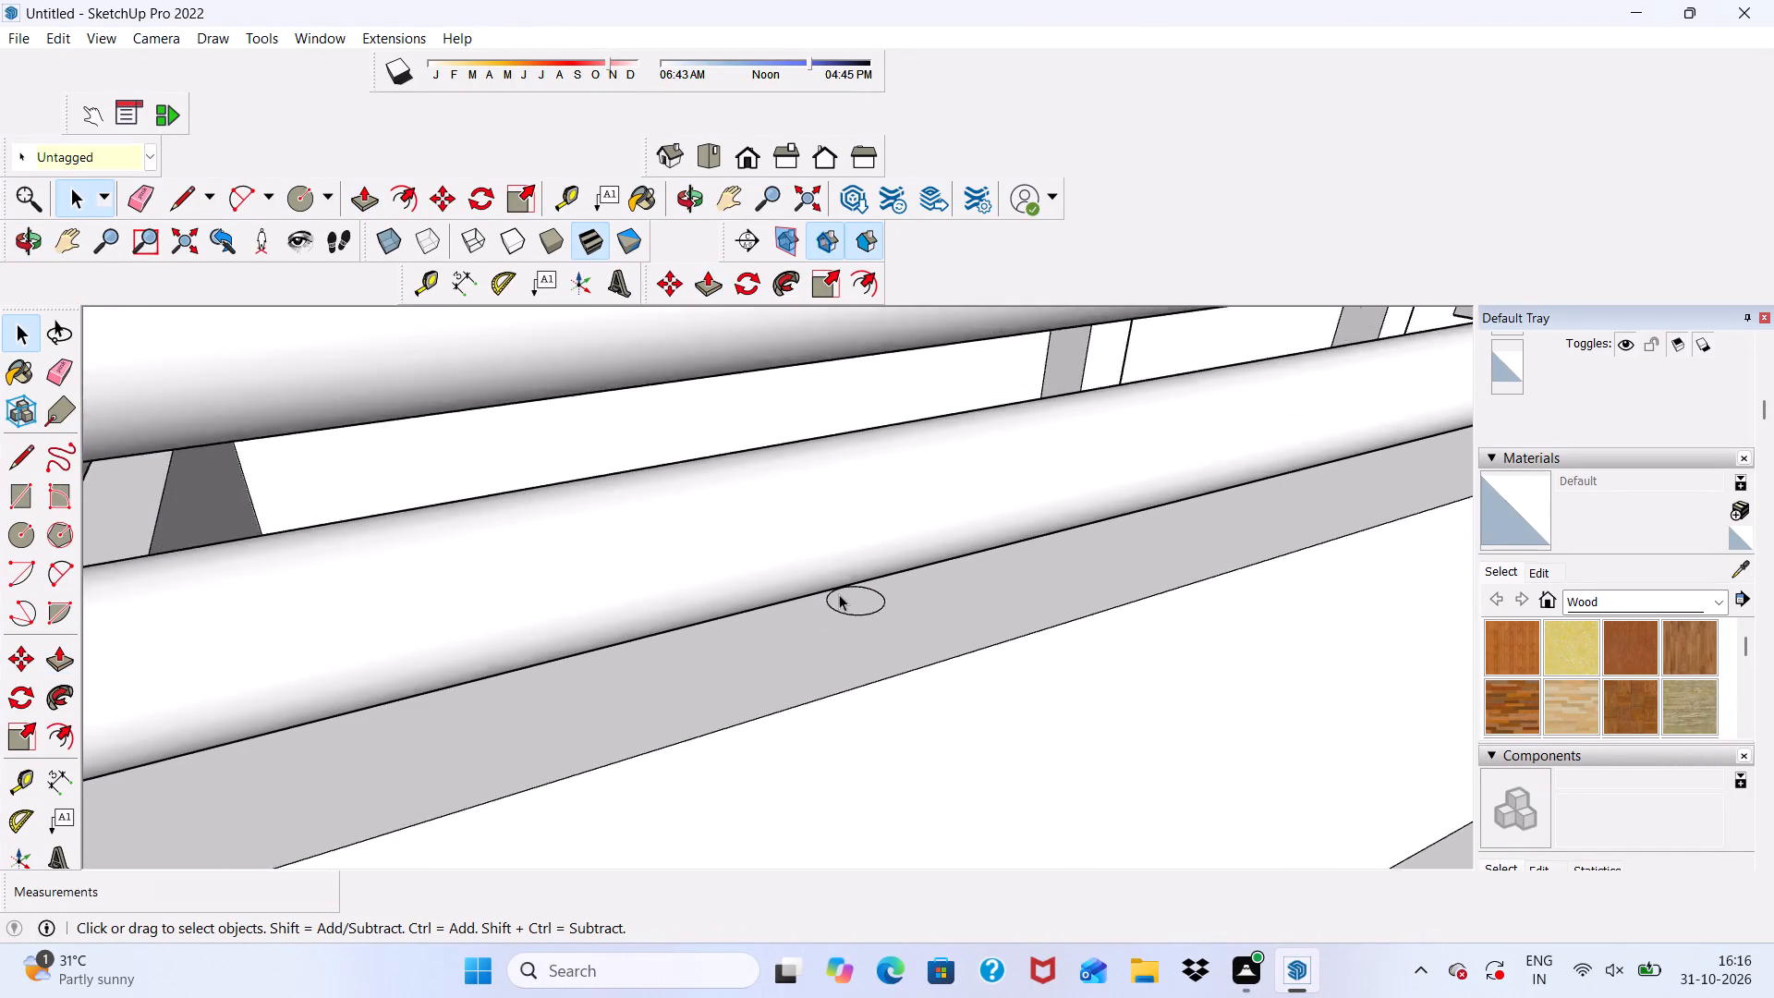
{"action": "scroll", "coordinate": [839, 594], "scroll_direction": "up", "scroll_amount": 2}
{"action": "left_click", "coordinate": [844, 598]}
{"action": "left_click", "coordinate": [710, 285]}
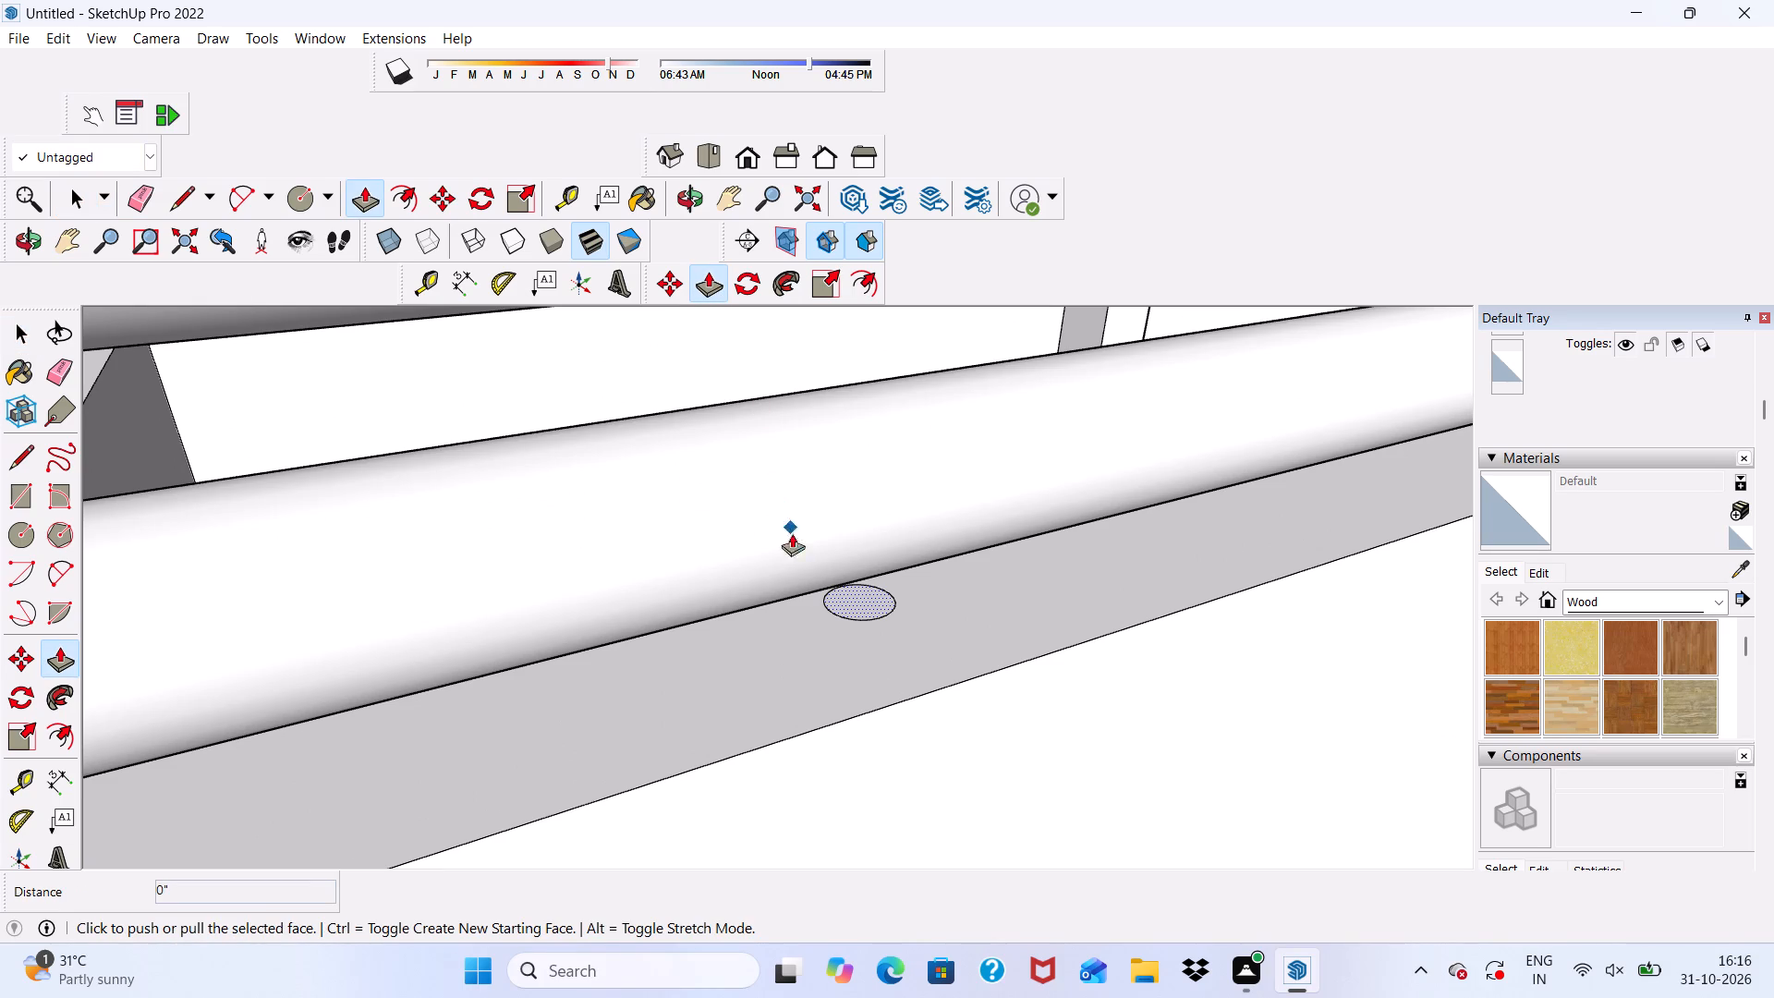
{"action": "left_click", "coordinate": [869, 596]}
{"action": "scroll", "coordinate": [796, 377], "scroll_direction": "down", "scroll_amount": 6}
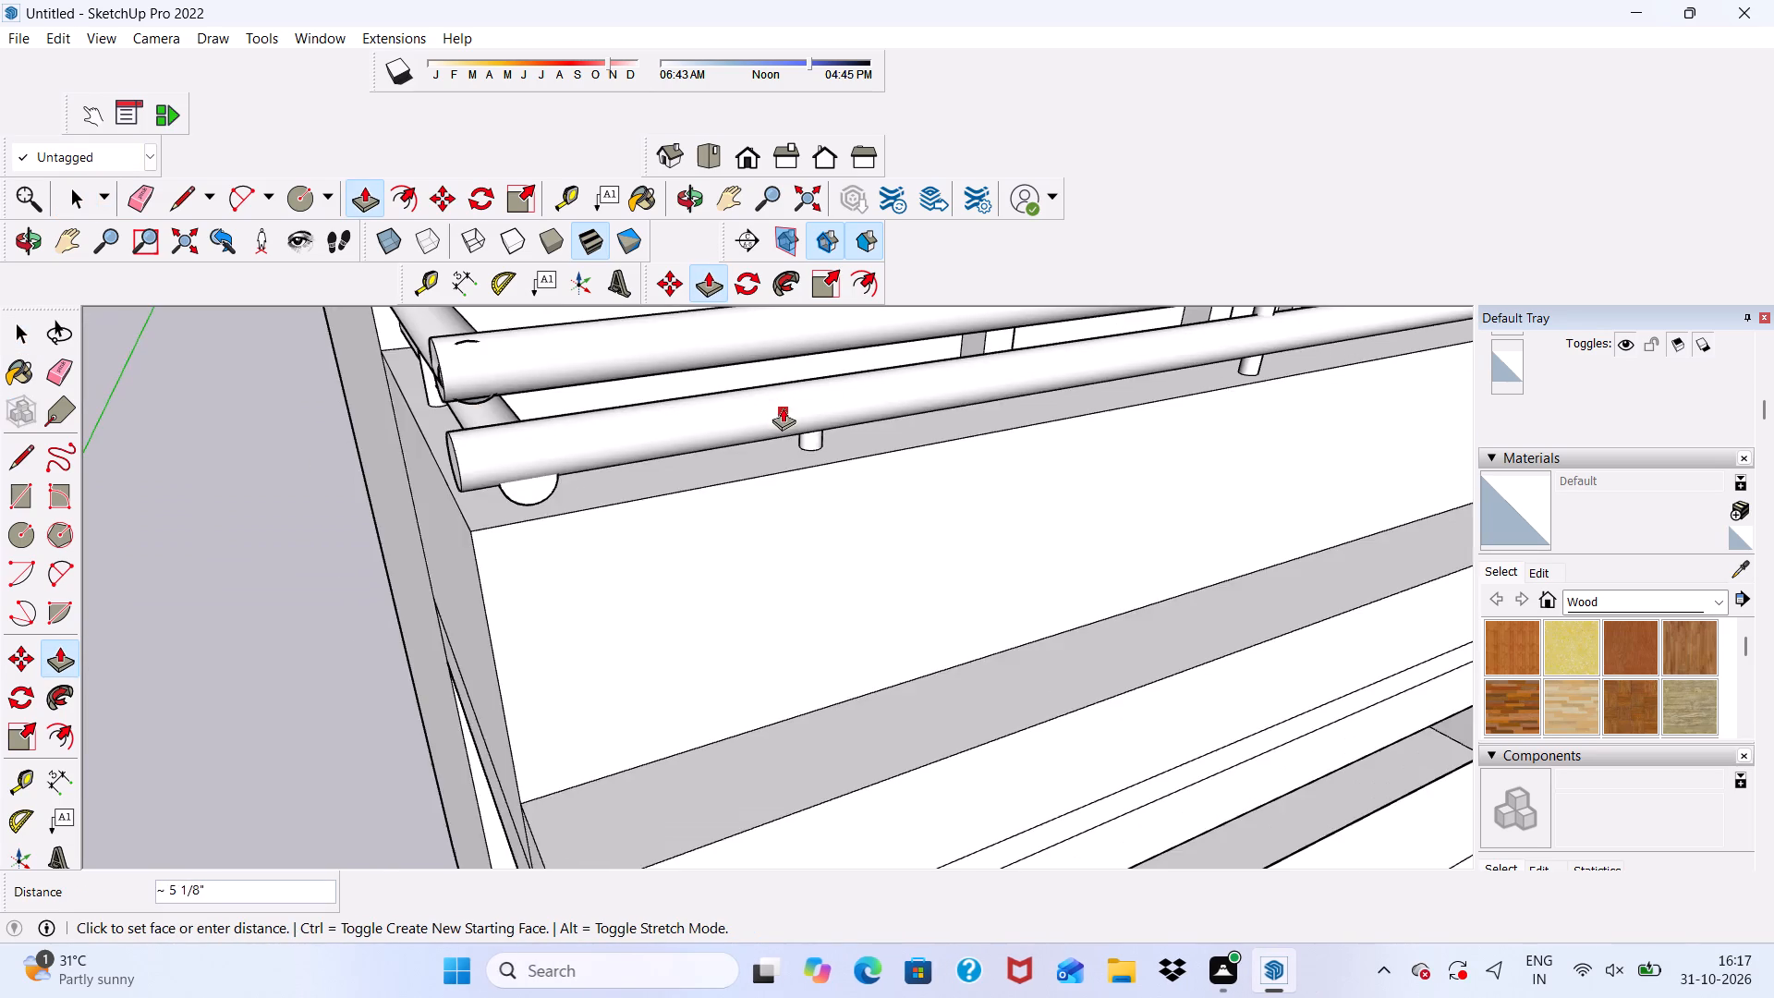
{"action": "scroll", "coordinate": [783, 408], "scroll_direction": "down", "scroll_amount": 18}
{"action": "scroll", "coordinate": [866, 385], "scroll_direction": "down", "scroll_amount": 4}
{"action": "scroll", "coordinate": [968, 345], "scroll_direction": "up", "scroll_amount": 7}
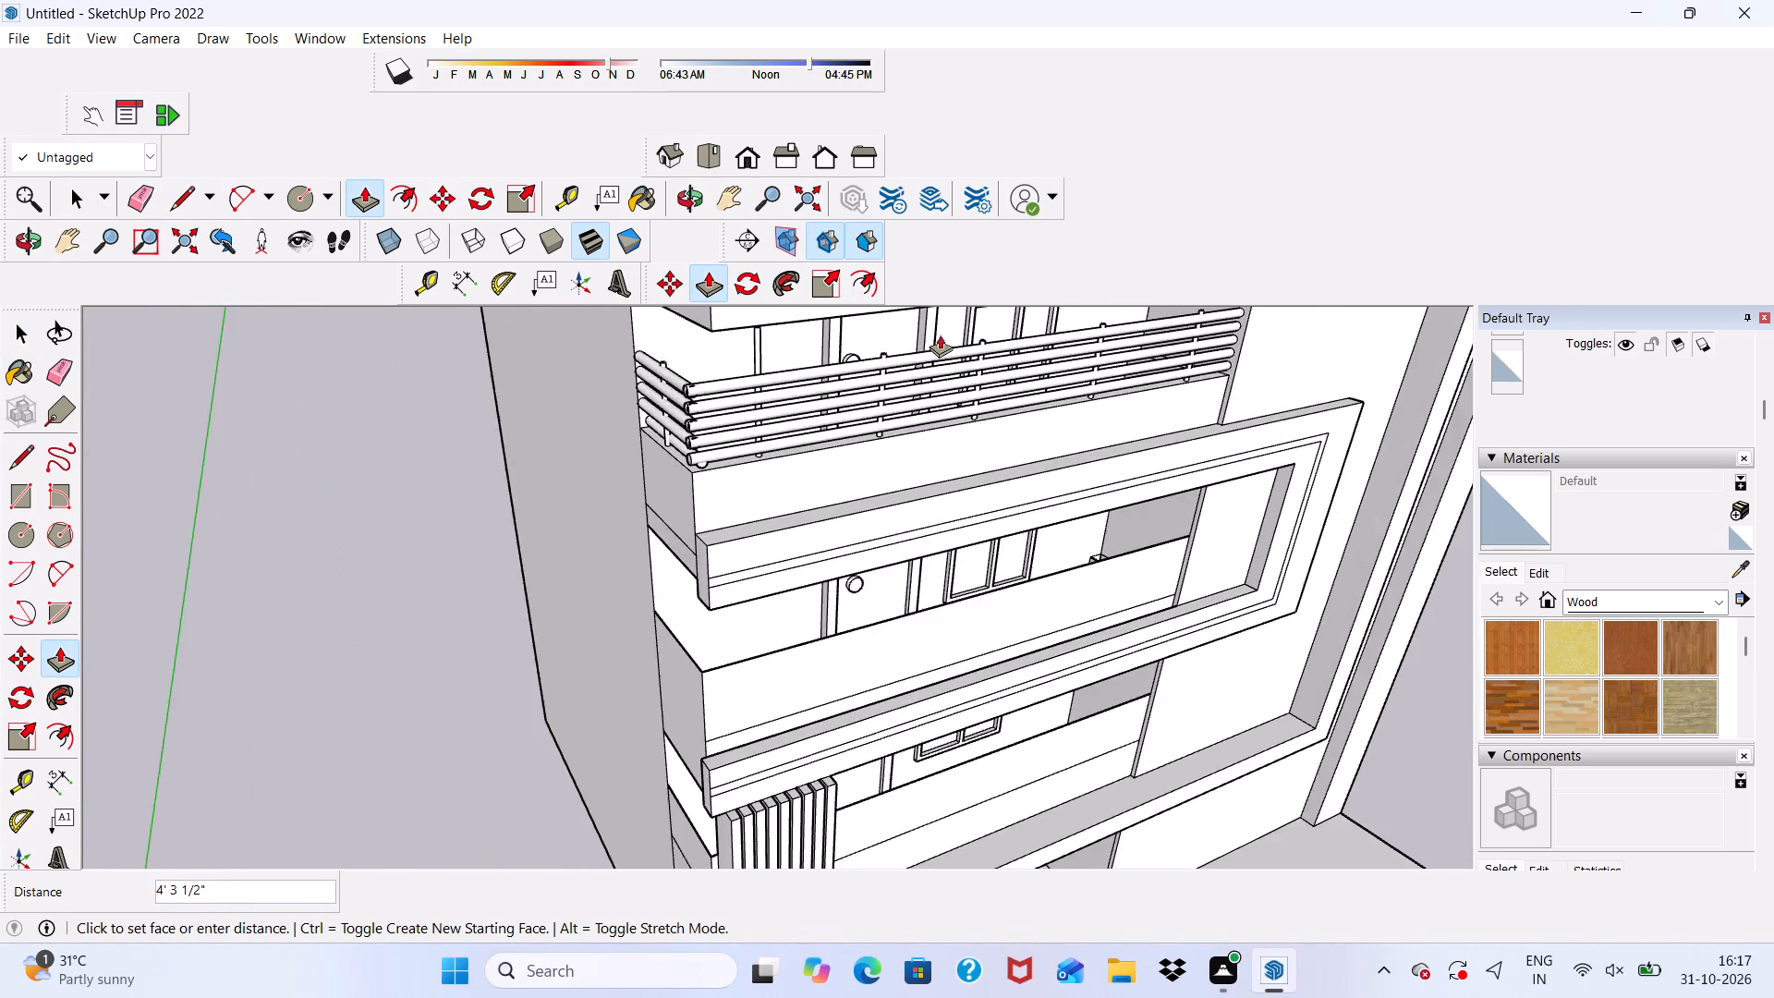
{"action": "scroll", "coordinate": [940, 335], "scroll_direction": "up", "scroll_amount": 3}
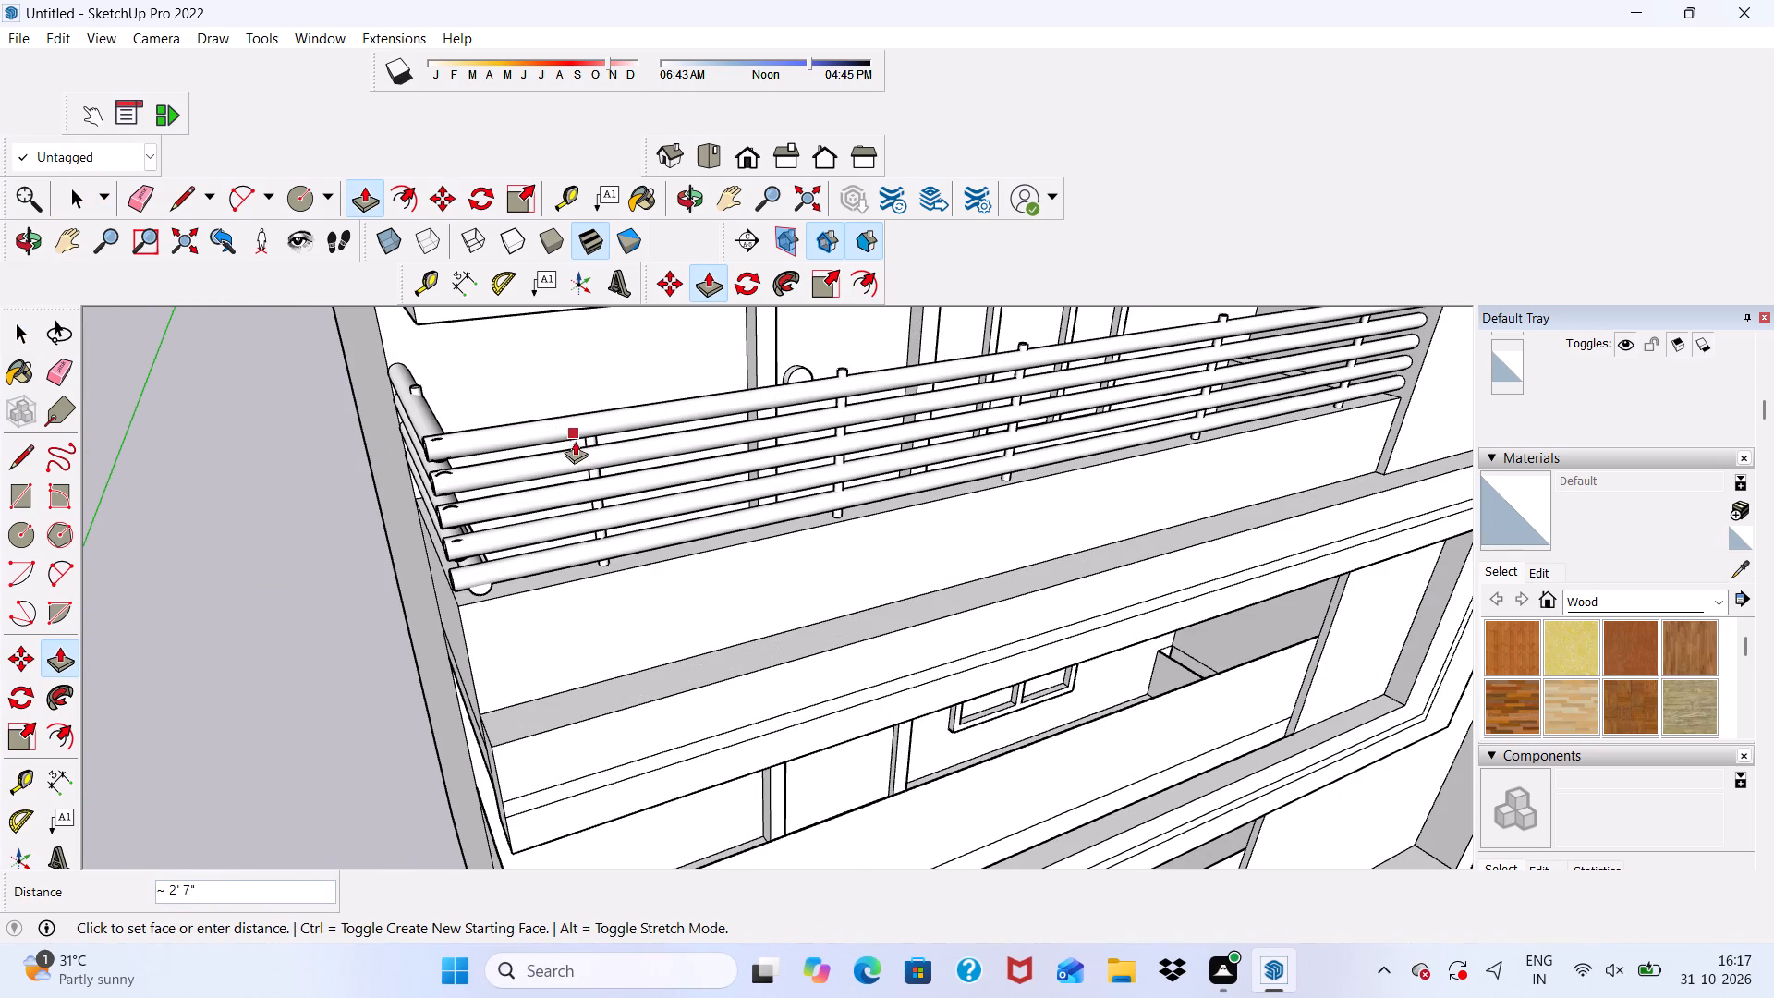
{"action": "scroll", "coordinate": [449, 442], "scroll_direction": "up", "scroll_amount": 6}
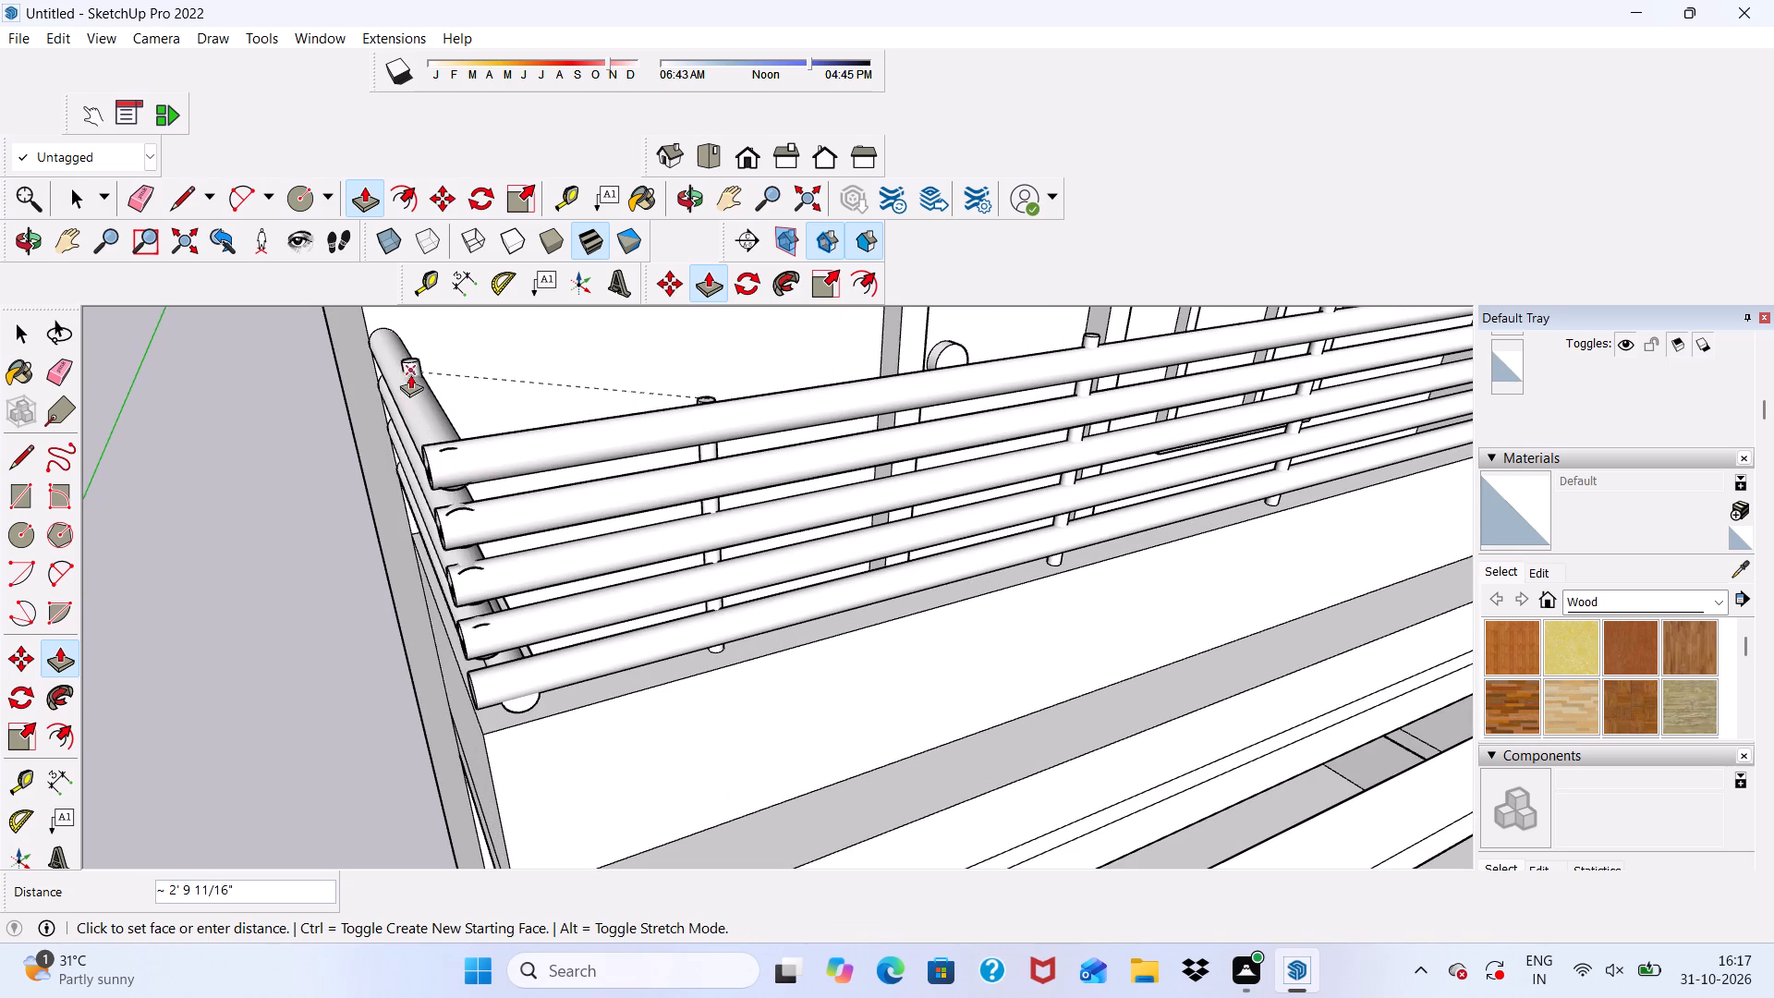
{"action": "left_click", "coordinate": [1083, 335]}
Examine the balcony railing from the front, and review the whole facade from the roof down to the ground slab.
{"action": "scroll", "coordinate": [984, 410], "scroll_direction": "down", "scroll_amount": 4}
{"action": "middle_click_drag", "start_coordinate": [799, 563], "coordinate": [616, 456]}
{"action": "scroll", "coordinate": [616, 452], "scroll_direction": "down", "scroll_amount": 4}
{"action": "middle_click_drag", "start_coordinate": [571, 499], "coordinate": [570, 504]}
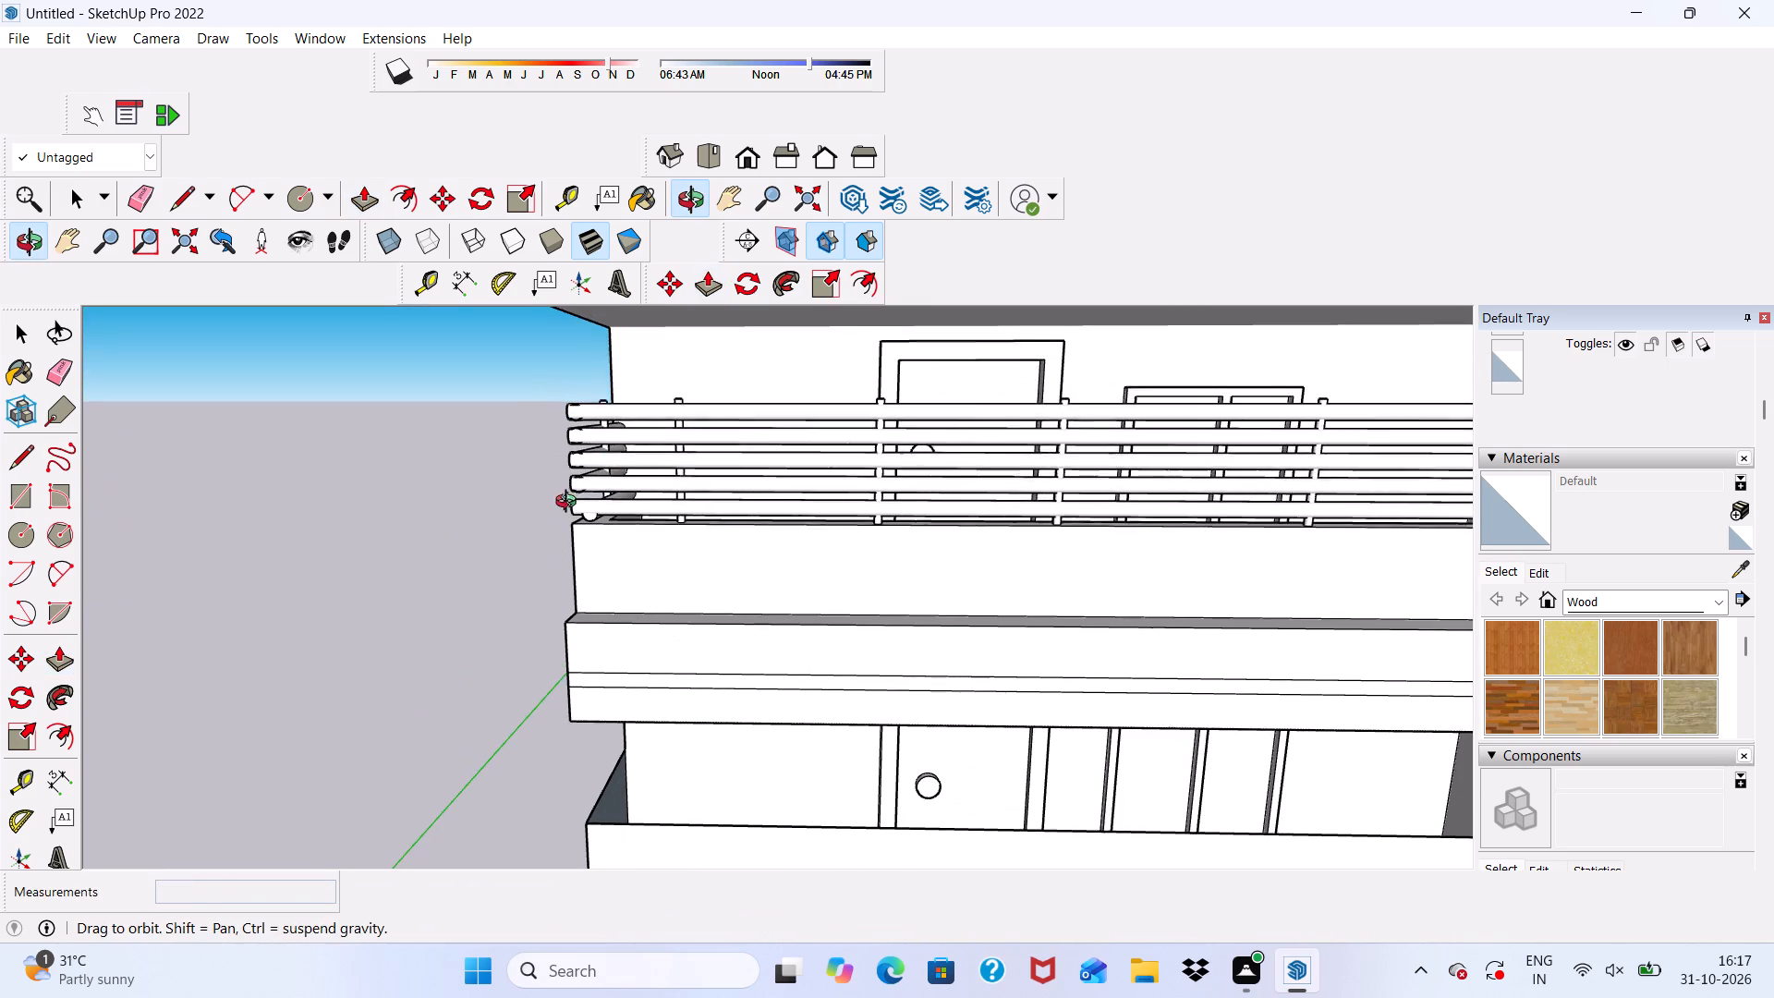
{"action": "middle_click_drag", "start_coordinate": [570, 504], "coordinate": [833, 466]}
{"action": "key", "text": "space"}
{"action": "key", "text": "space"}
{"action": "scroll", "coordinate": [828, 466], "scroll_direction": "up", "scroll_amount": 2}
{"action": "scroll", "coordinate": [741, 449], "scroll_direction": "down", "scroll_amount": 6}
{"action": "middle_click_drag", "start_coordinate": [763, 515], "coordinate": [783, 502]}
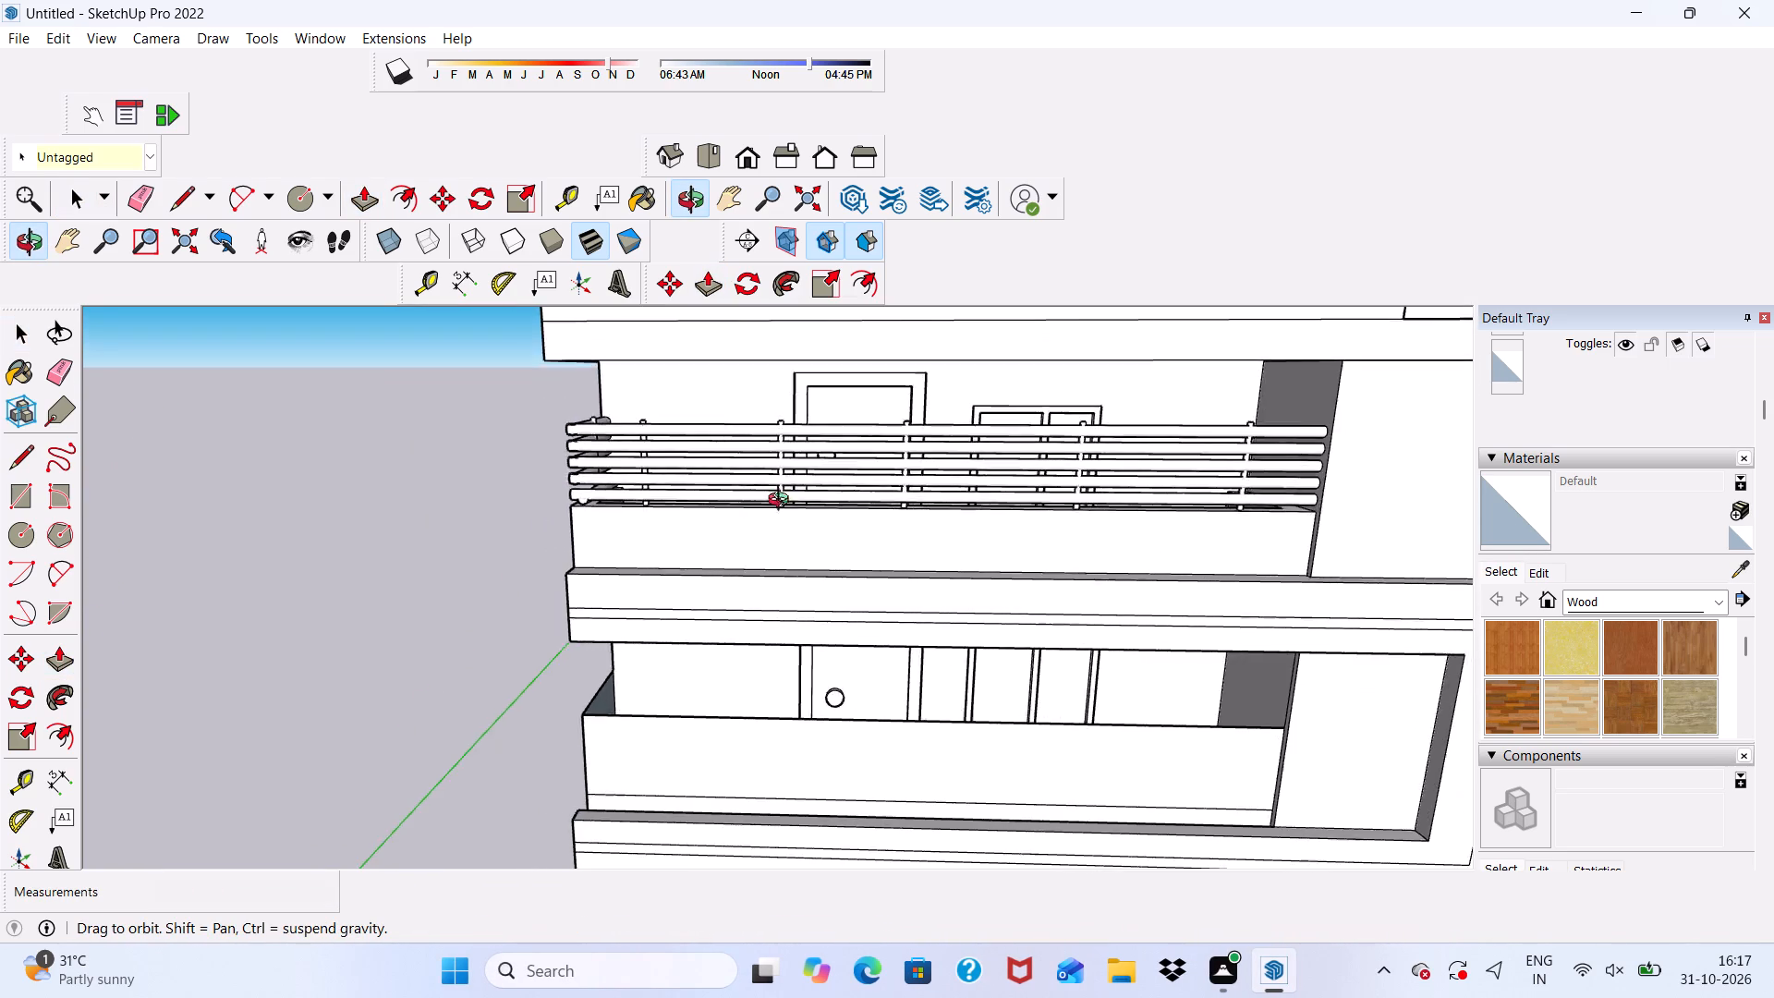
{"action": "middle_click_drag", "start_coordinate": [783, 502], "coordinate": [728, 503]}
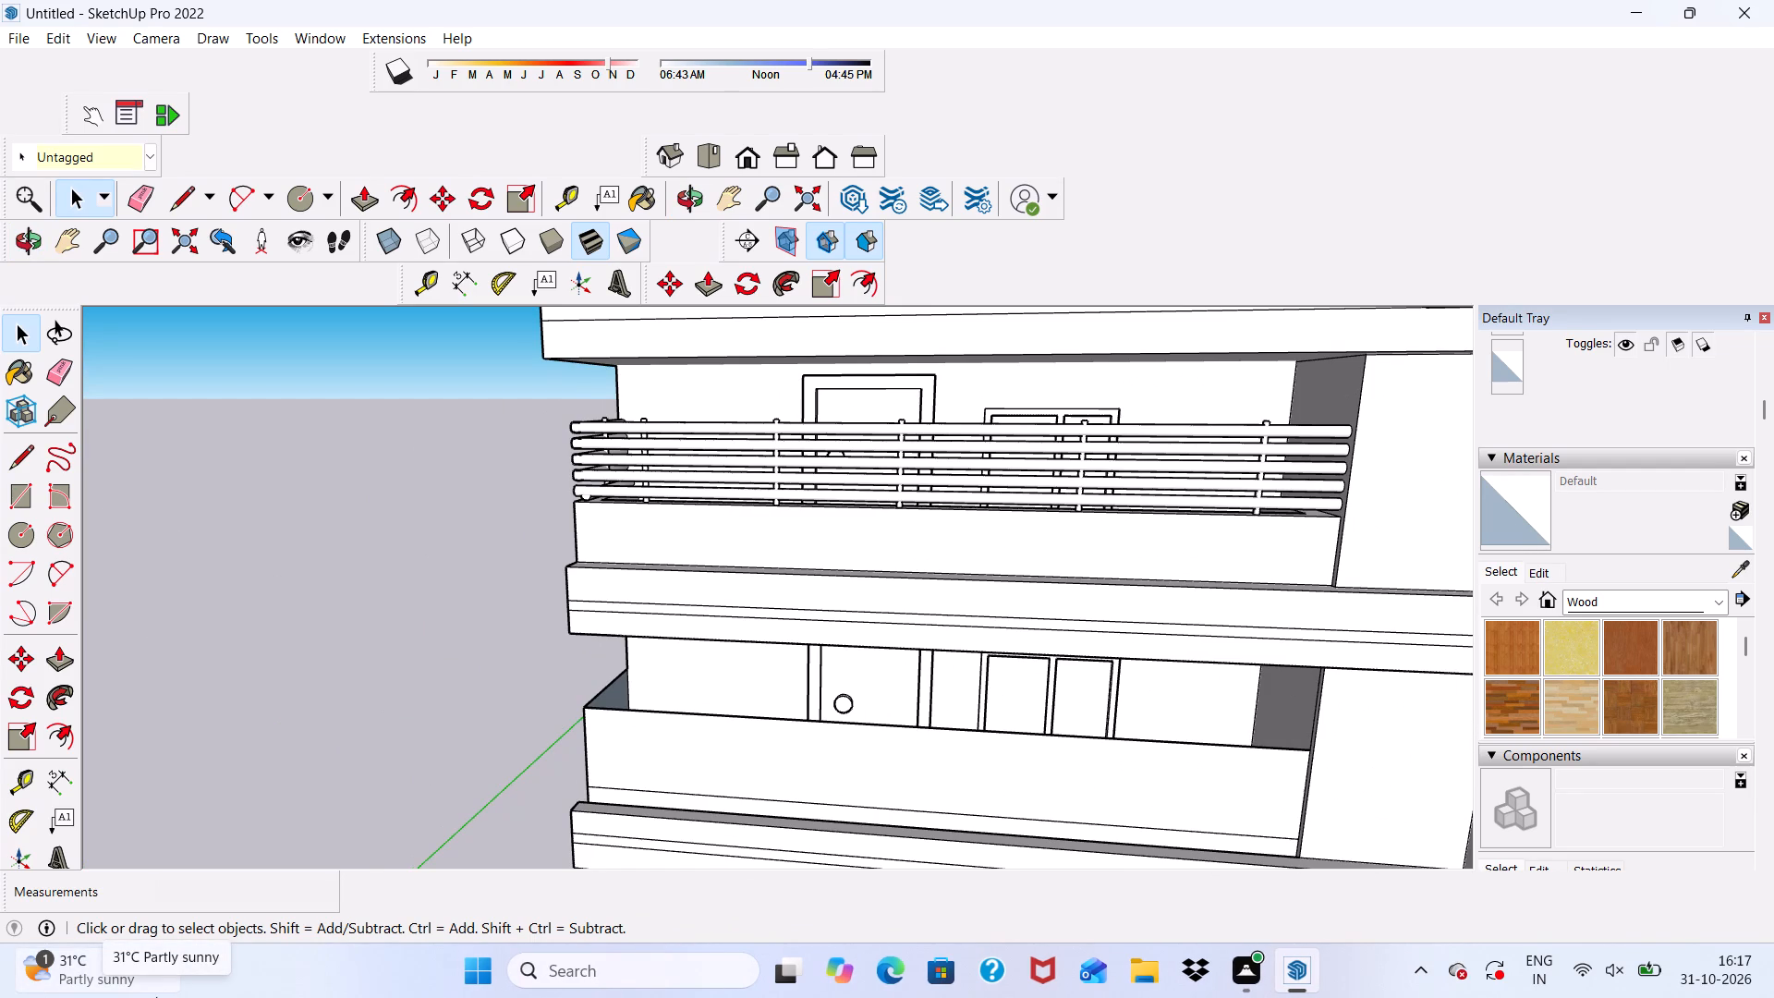
{"action": "scroll", "coordinate": [264, 860], "scroll_direction": "up", "scroll_amount": 4}
{"action": "scroll", "coordinate": [277, 889], "scroll_direction": "down", "scroll_amount": 5}
{"action": "scroll", "coordinate": [319, 947], "scroll_direction": "up", "scroll_amount": 3}
{"action": "scroll", "coordinate": [56, 912], "scroll_direction": "down", "scroll_amount": 1}
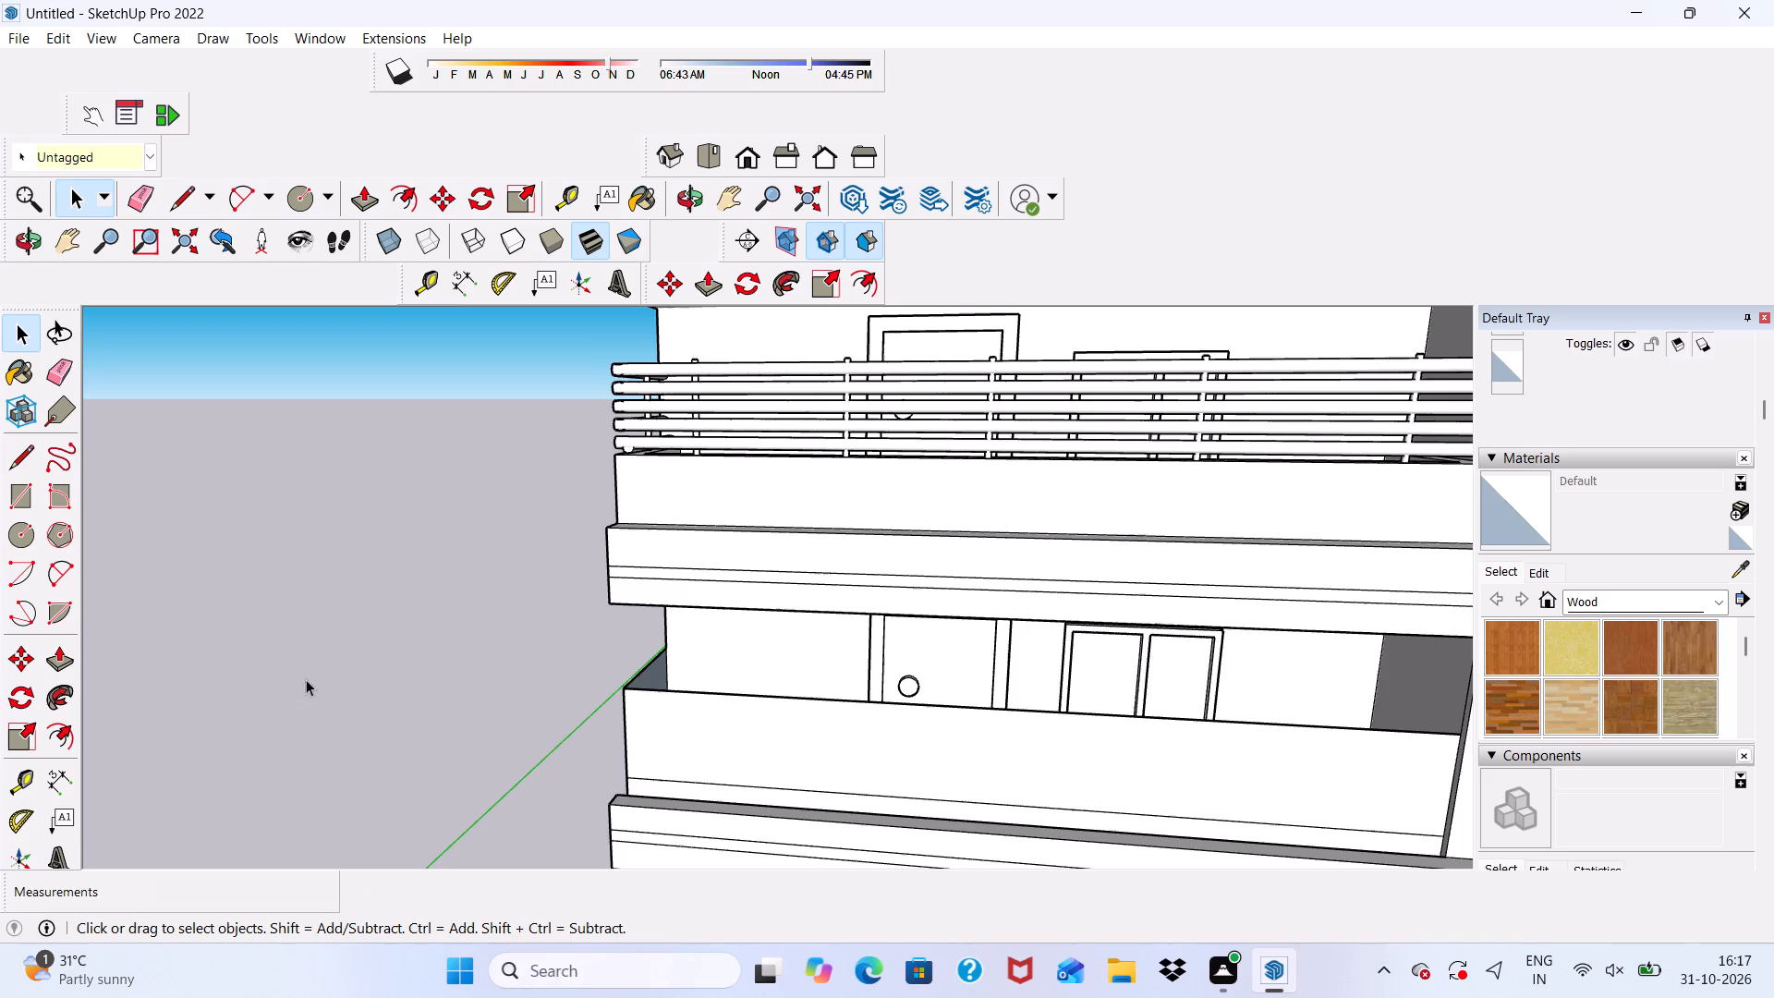
{"action": "scroll", "coordinate": [865, 409], "scroll_direction": "down", "scroll_amount": 5}
{"action": "scroll", "coordinate": [773, 511], "scroll_direction": "down", "scroll_amount": 6}
{"action": "middle_click_drag", "start_coordinate": [731, 691], "coordinate": [786, 622]}
{"action": "scroll", "coordinate": [604, 672], "scroll_direction": "up", "scroll_amount": 1}
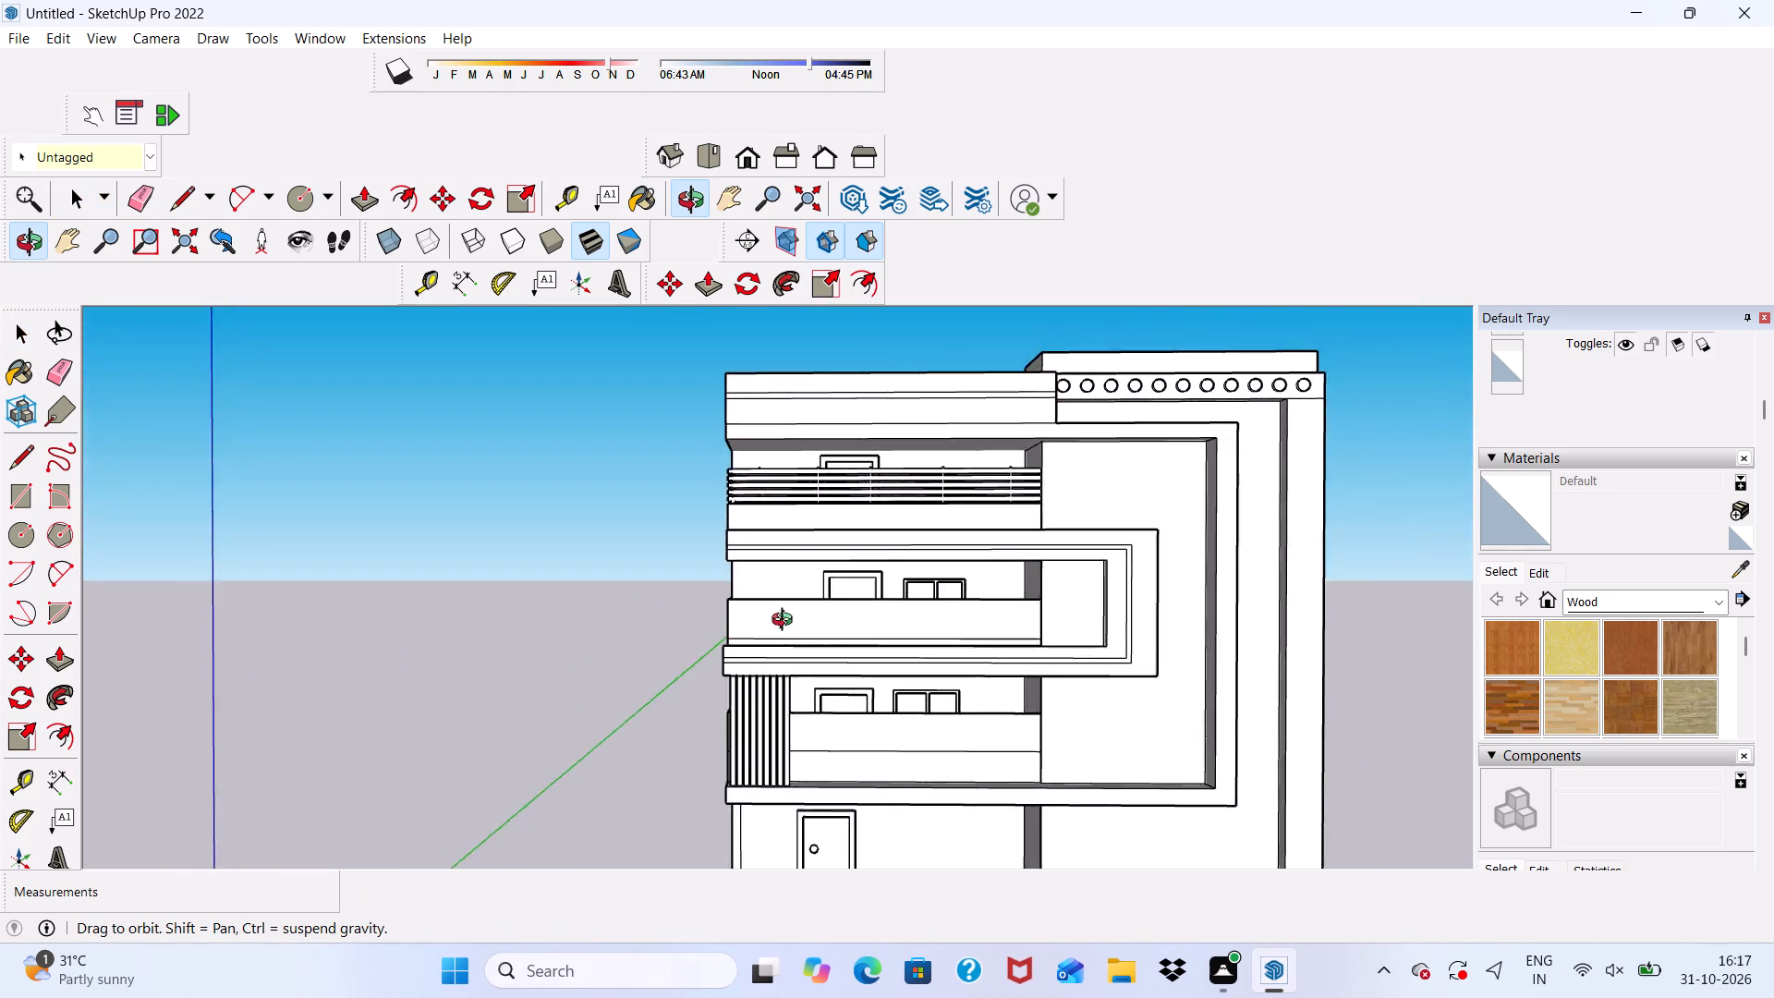
{"action": "middle_click_drag", "start_coordinate": [786, 622], "coordinate": [808, 677]}
{"action": "scroll", "coordinate": [802, 622], "scroll_direction": "down", "scroll_amount": 10}
{"action": "middle_click_drag", "start_coordinate": [803, 703], "coordinate": [809, 797]}
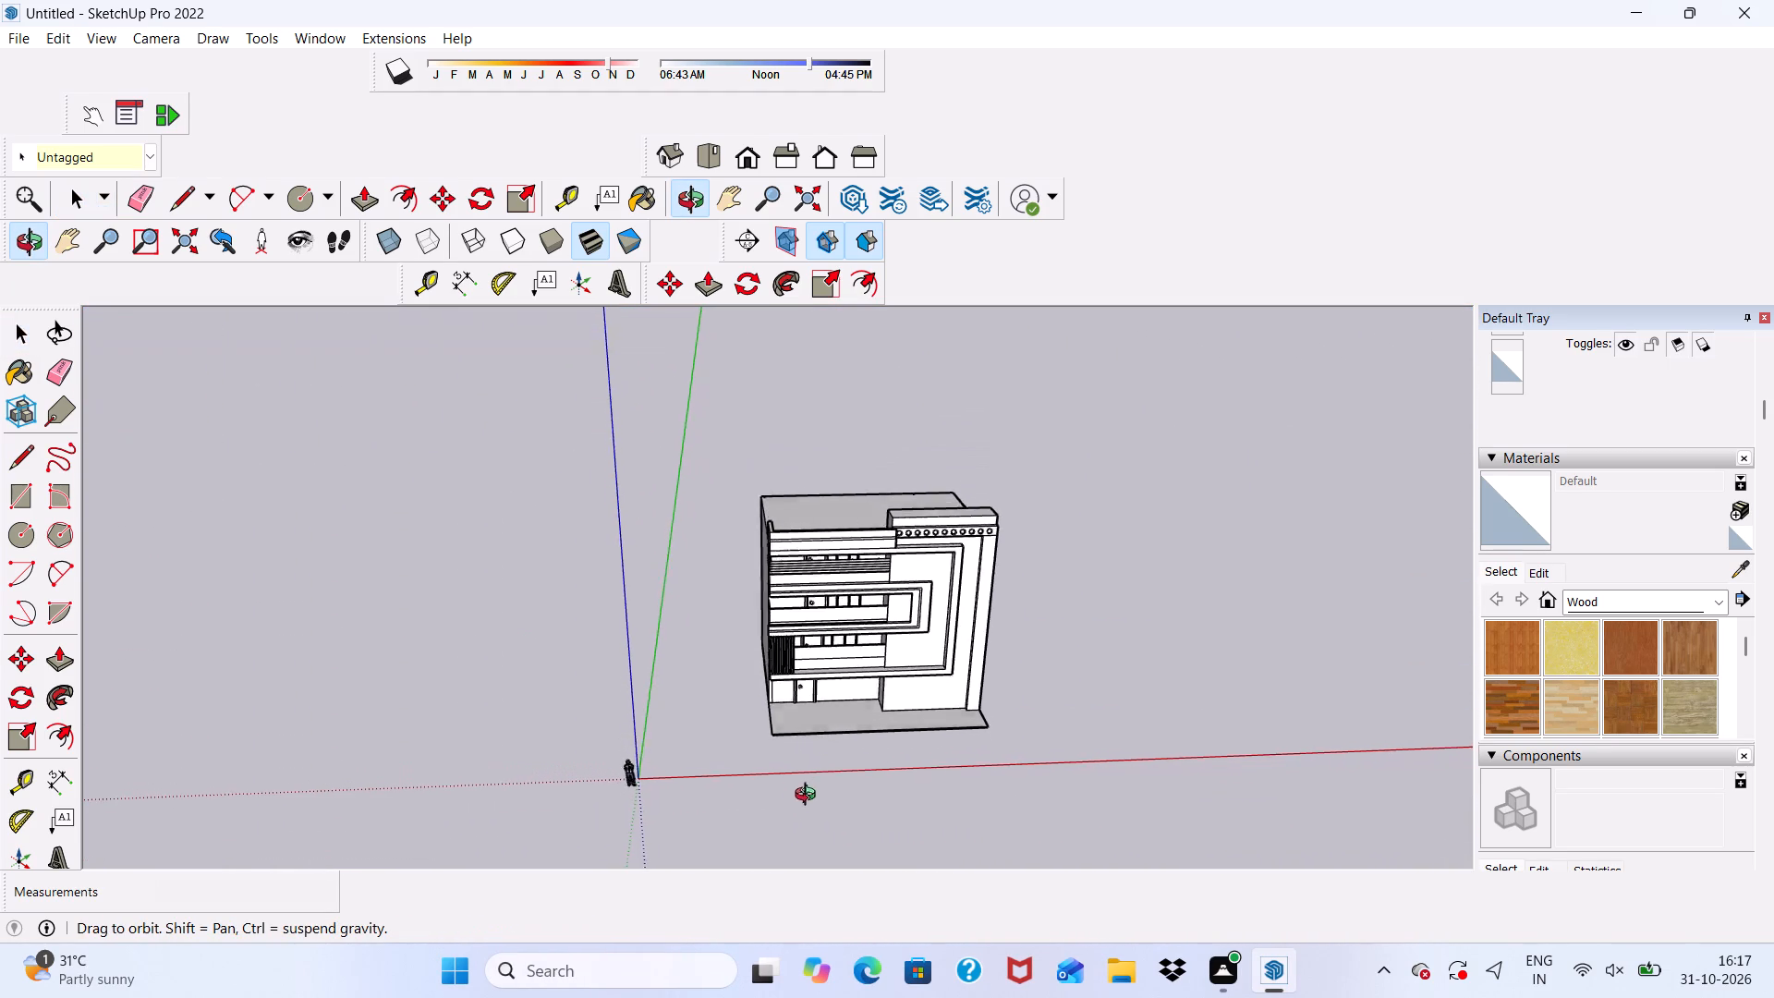
{"action": "middle_click_drag", "start_coordinate": [809, 797], "coordinate": [801, 855]}
{"action": "scroll", "coordinate": [789, 722], "scroll_direction": "up", "scroll_amount": 11}
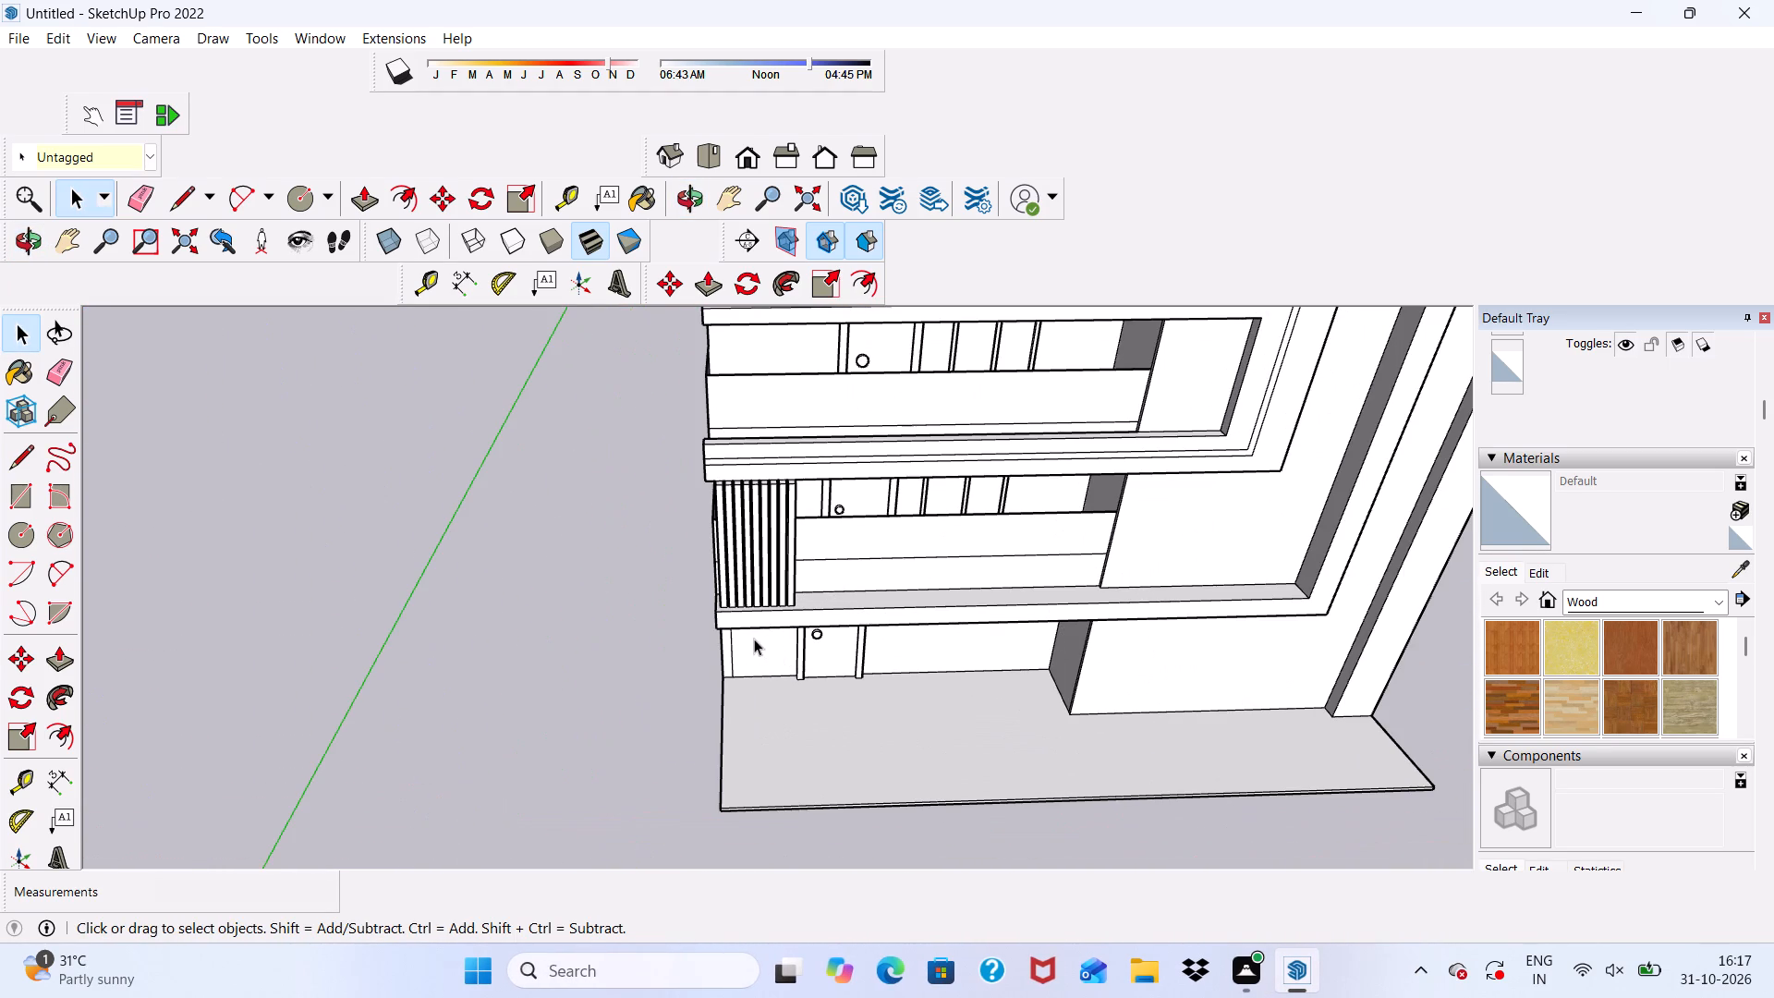
{"action": "scroll", "coordinate": [754, 639], "scroll_direction": "down", "scroll_amount": 4}
{"action": "middle_click_drag", "start_coordinate": [786, 713], "coordinate": [793, 760]}
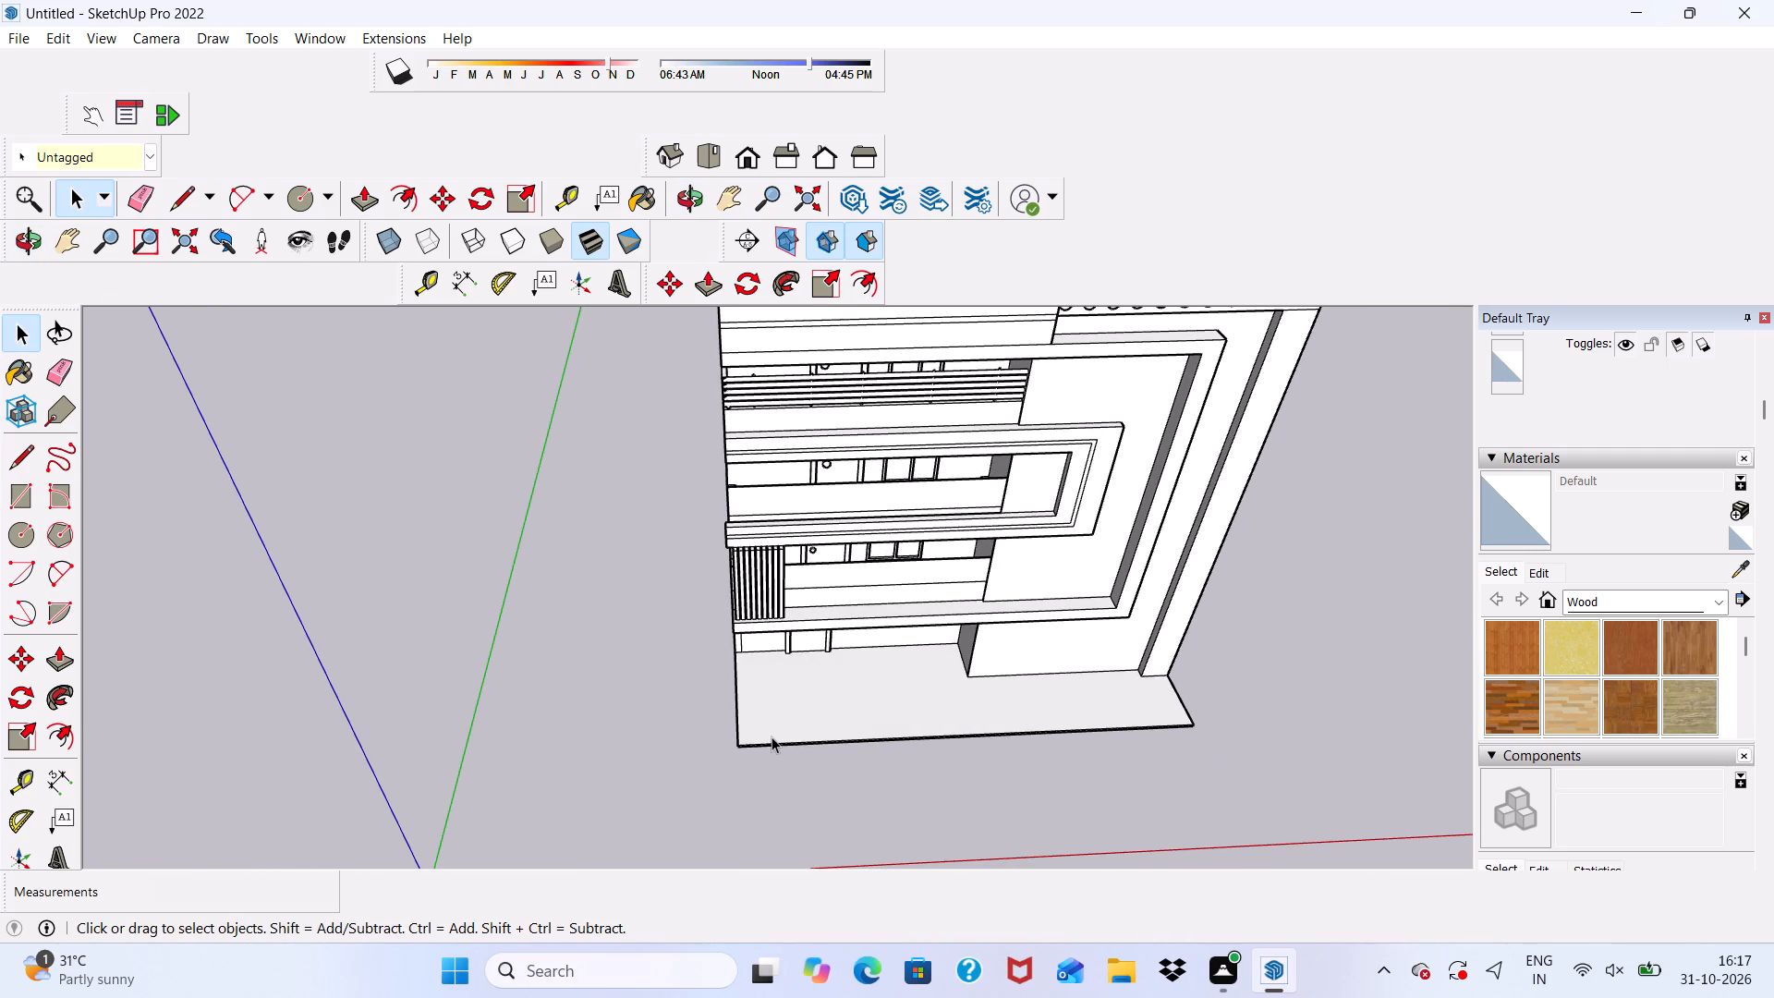
Push/Pull the front edge face of the ground-floor slab forward about 3' 5 3/4".
{"action": "middle_click_drag", "start_coordinate": [766, 732], "coordinate": [765, 729]}
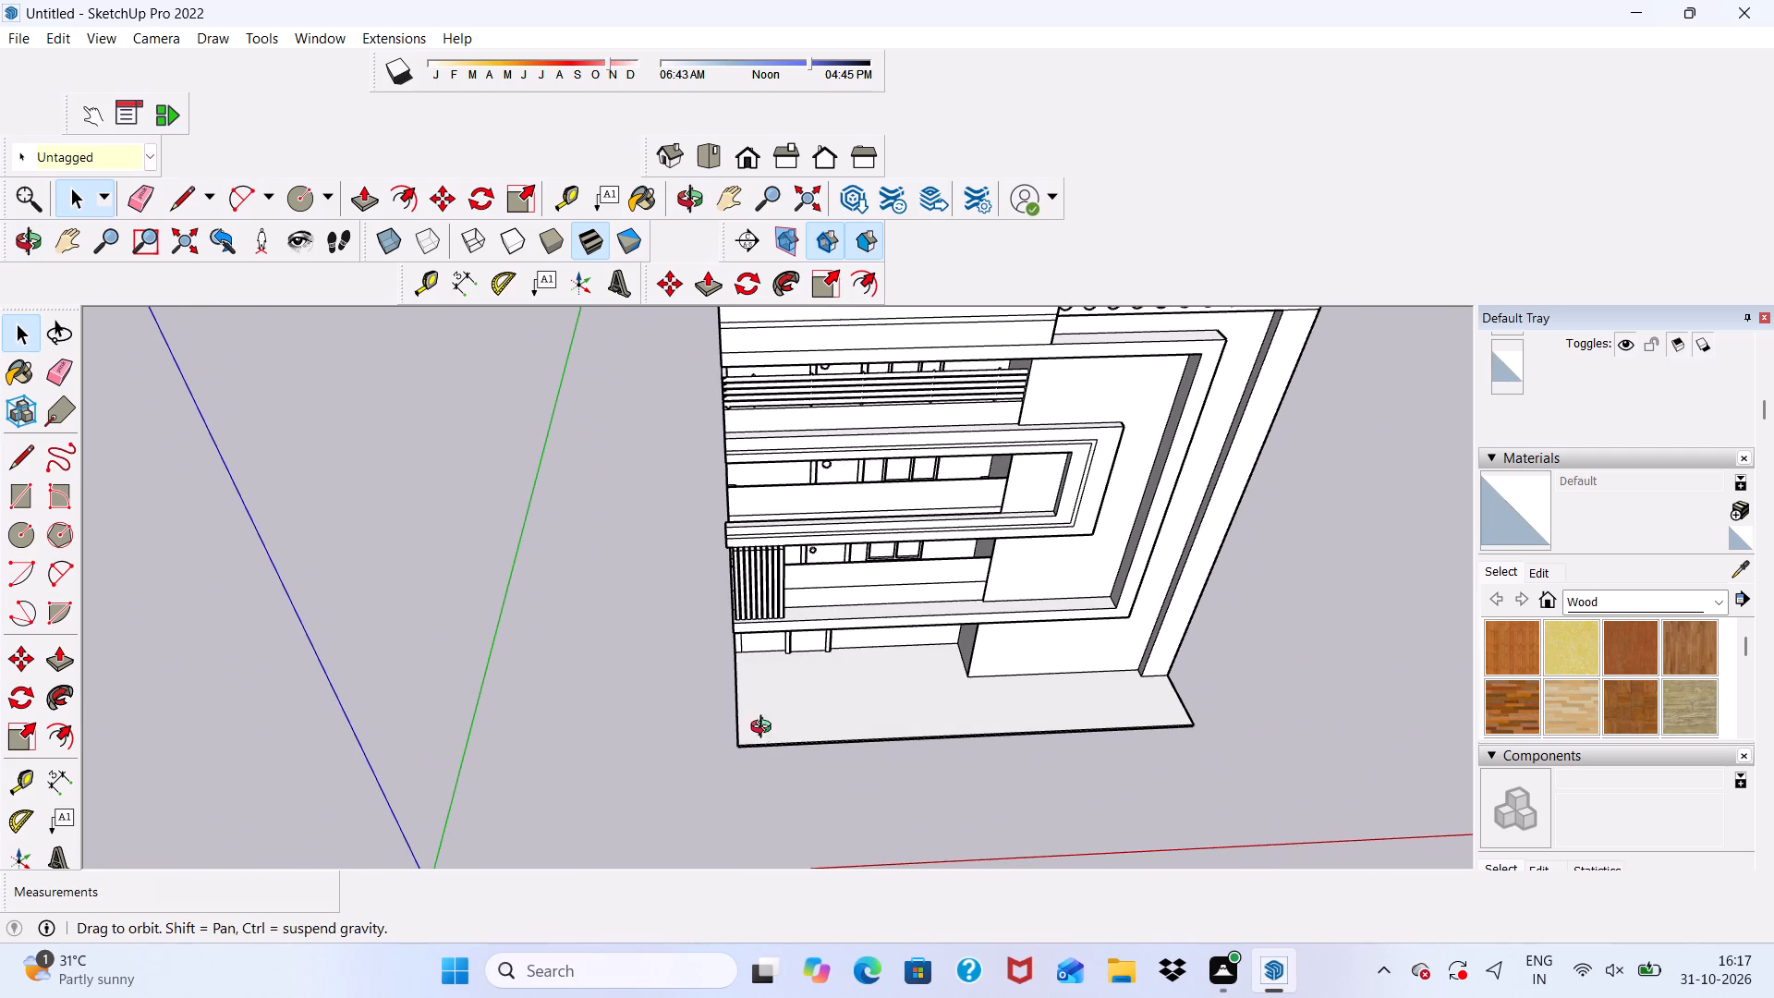
{"action": "middle_click_drag", "start_coordinate": [765, 729], "coordinate": [723, 588]}
{"action": "scroll", "coordinate": [821, 779], "scroll_direction": "up", "scroll_amount": 5}
{"action": "scroll", "coordinate": [730, 542], "scroll_direction": "down", "scroll_amount": 6}
{"action": "scroll", "coordinate": [774, 712], "scroll_direction": "up", "scroll_amount": 10}
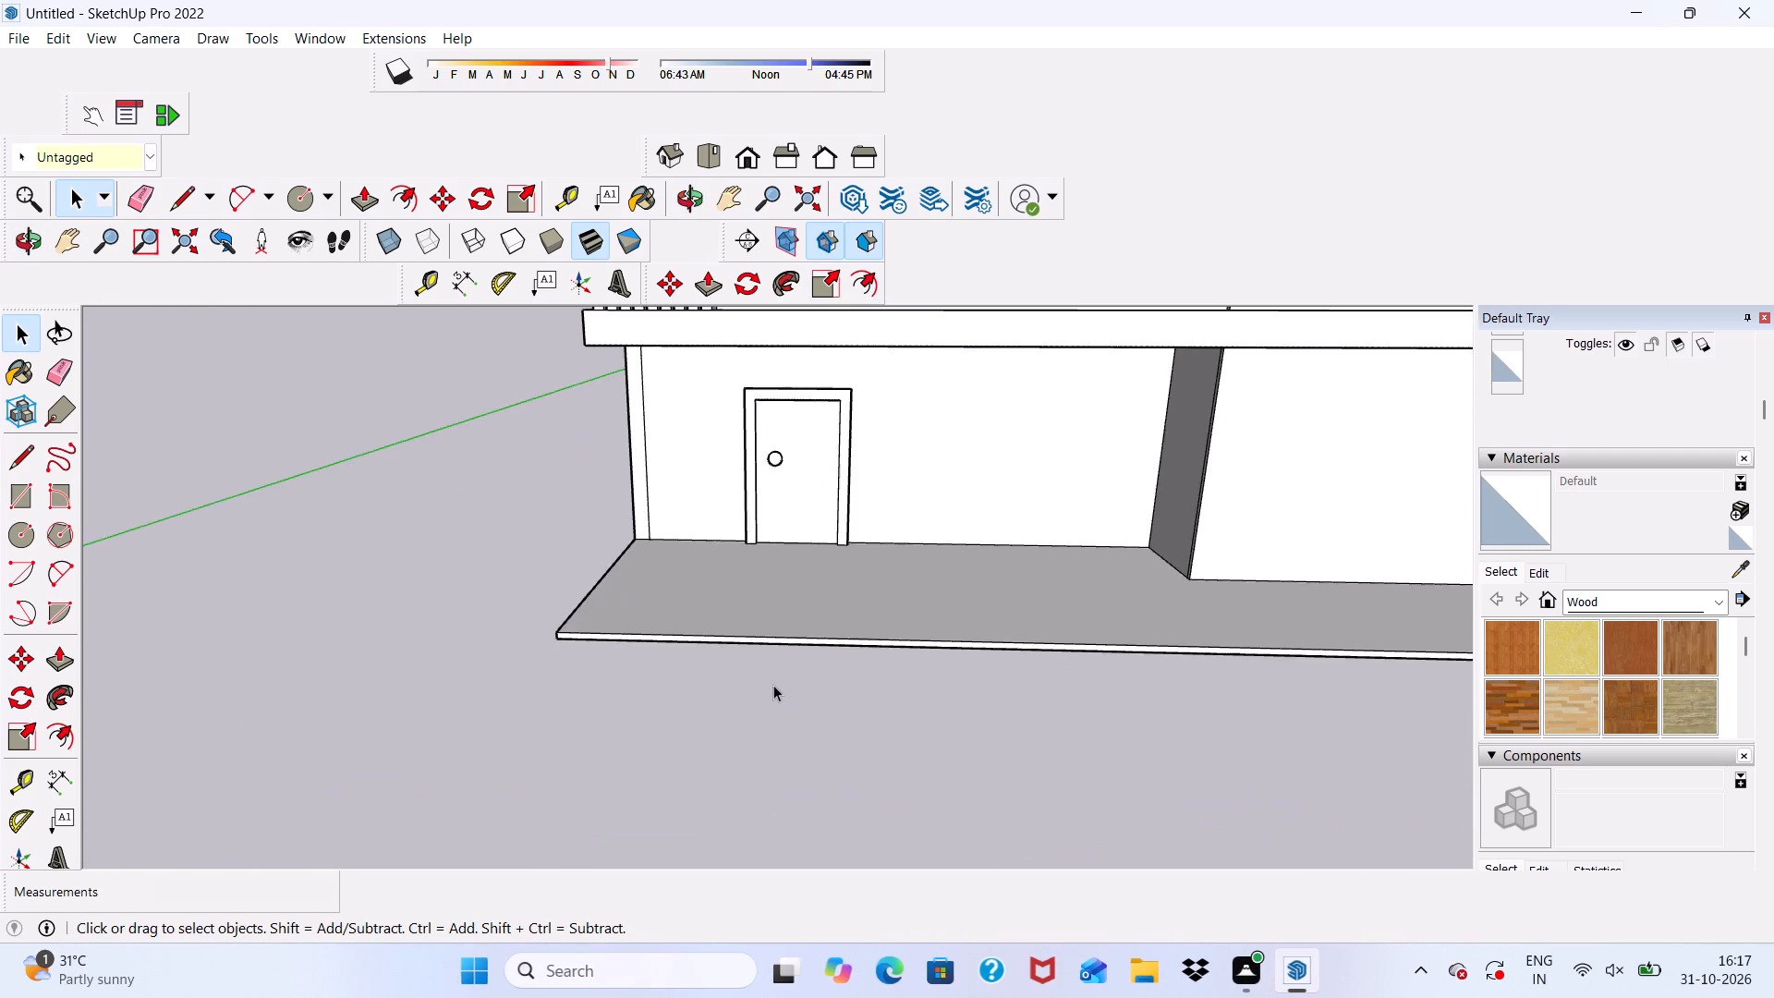
{"action": "scroll", "coordinate": [773, 685], "scroll_direction": "up", "scroll_amount": 13}
{"action": "left_click", "coordinate": [755, 609]}
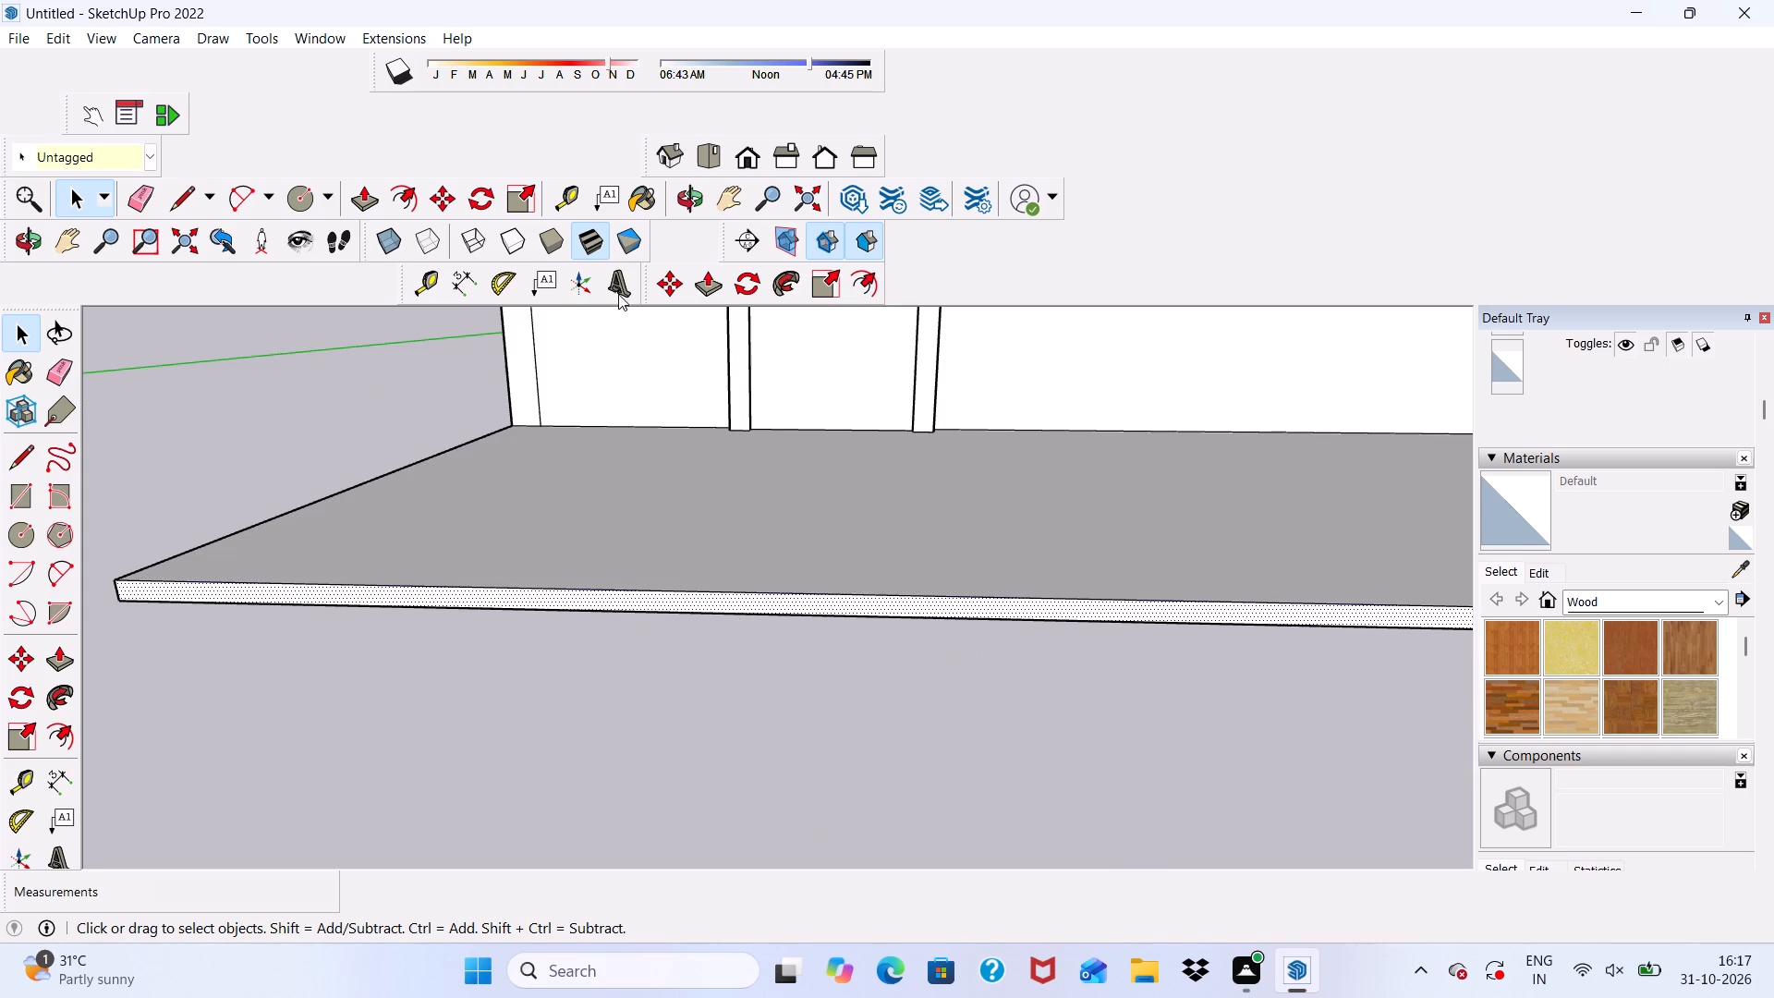
{"action": "left_click", "coordinate": [717, 282]}
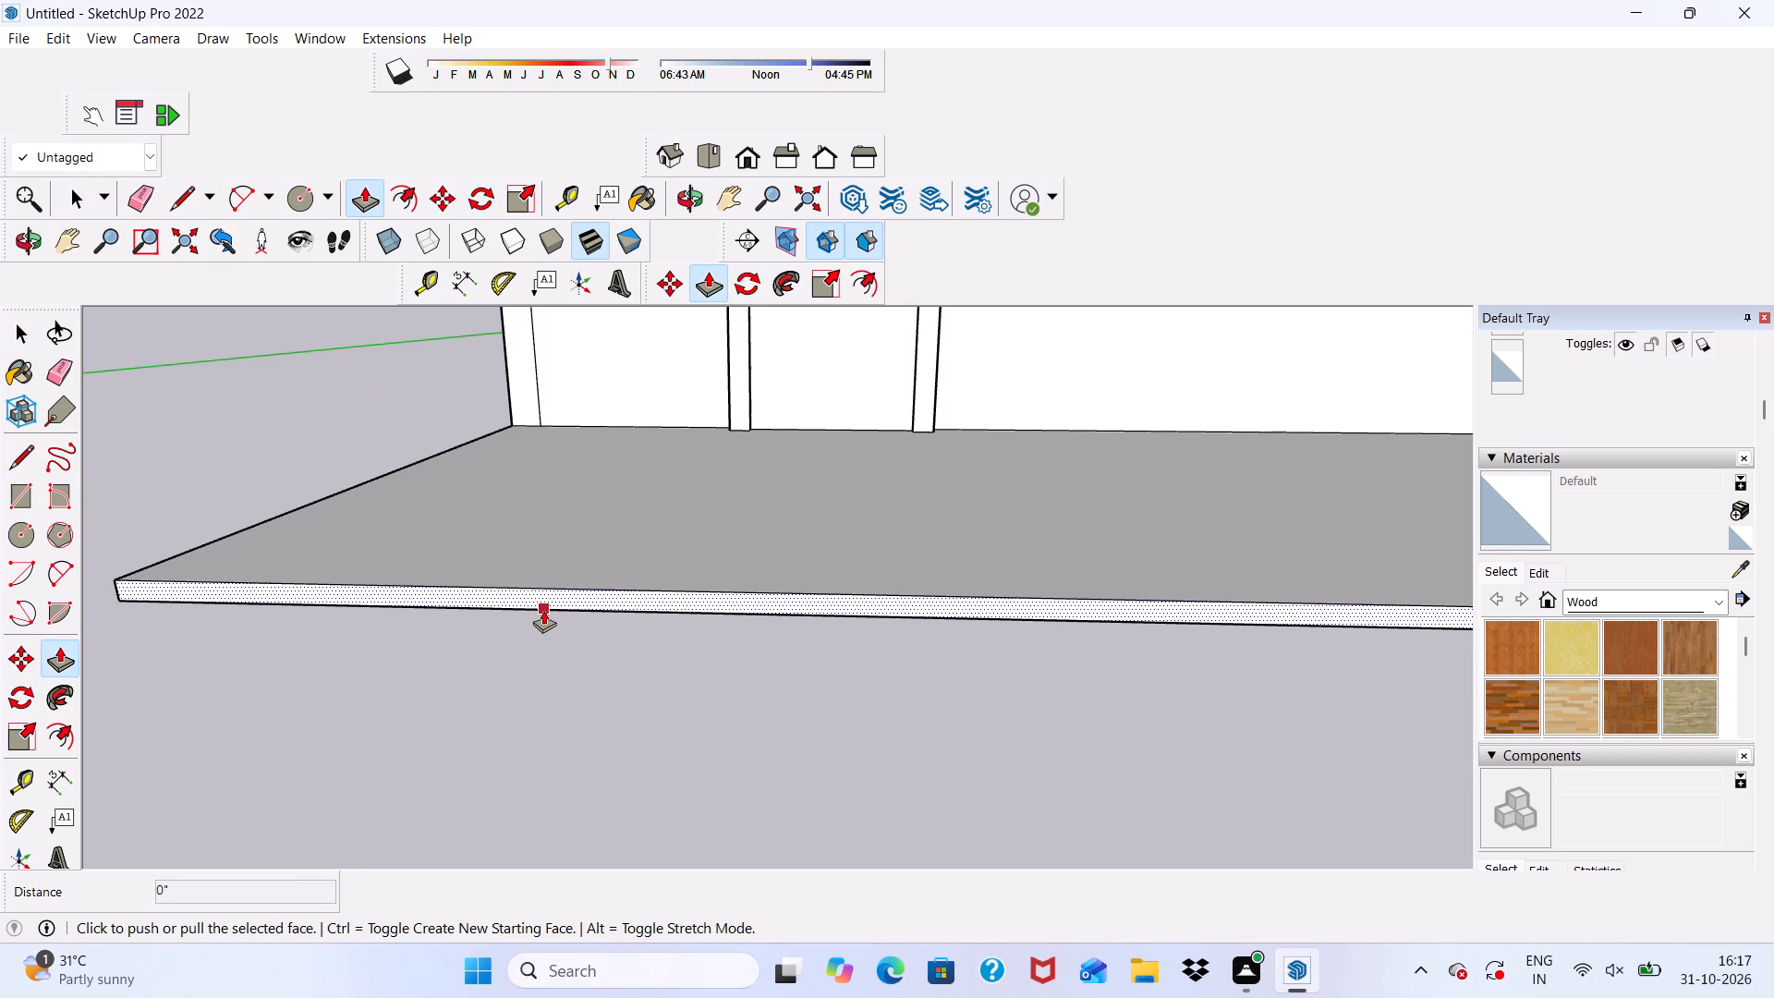
{"action": "left_click", "coordinate": [545, 596]}
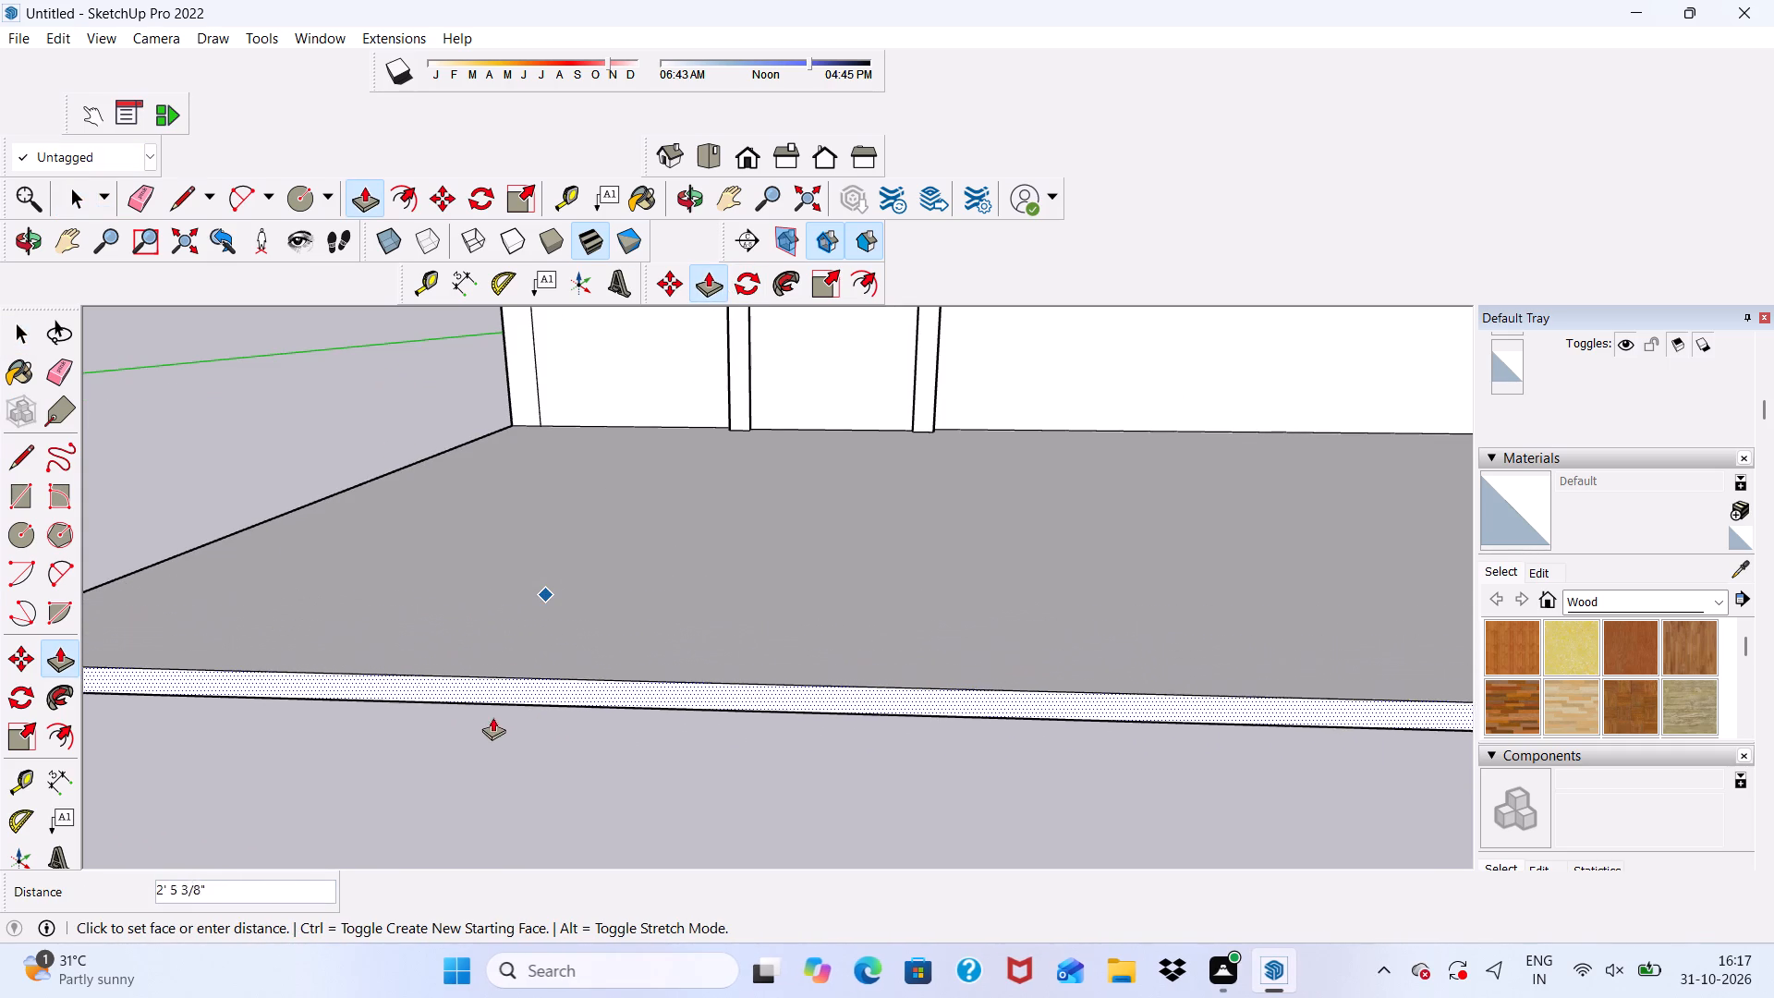
{"action": "left_click", "coordinate": [446, 775]}
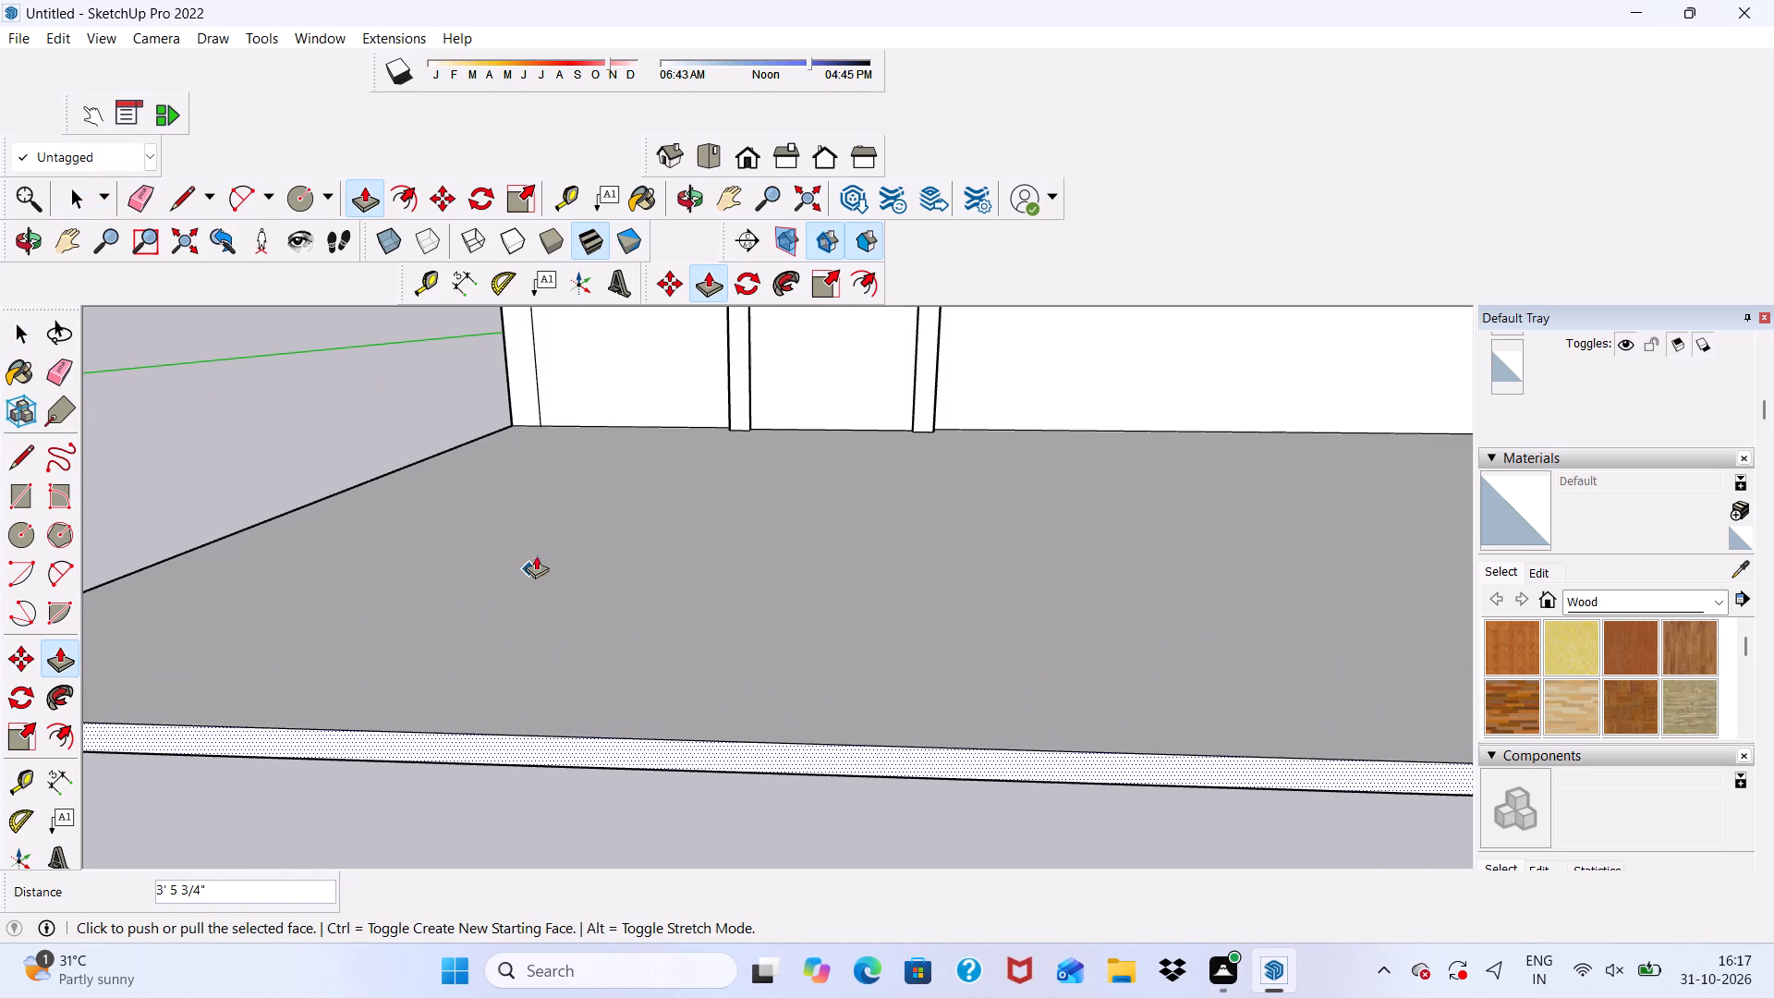
Push/Pull the slab's front edge face forward again by about 5' 5/16".
{"action": "scroll", "coordinate": [541, 545], "scroll_direction": "down", "scroll_amount": 3}
{"action": "scroll", "coordinate": [779, 486], "scroll_direction": "down", "scroll_amount": 7}
{"action": "middle_click_drag", "start_coordinate": [792, 529], "coordinate": [794, 578]}
{"action": "scroll", "coordinate": [755, 605], "scroll_direction": "up", "scroll_amount": 5}
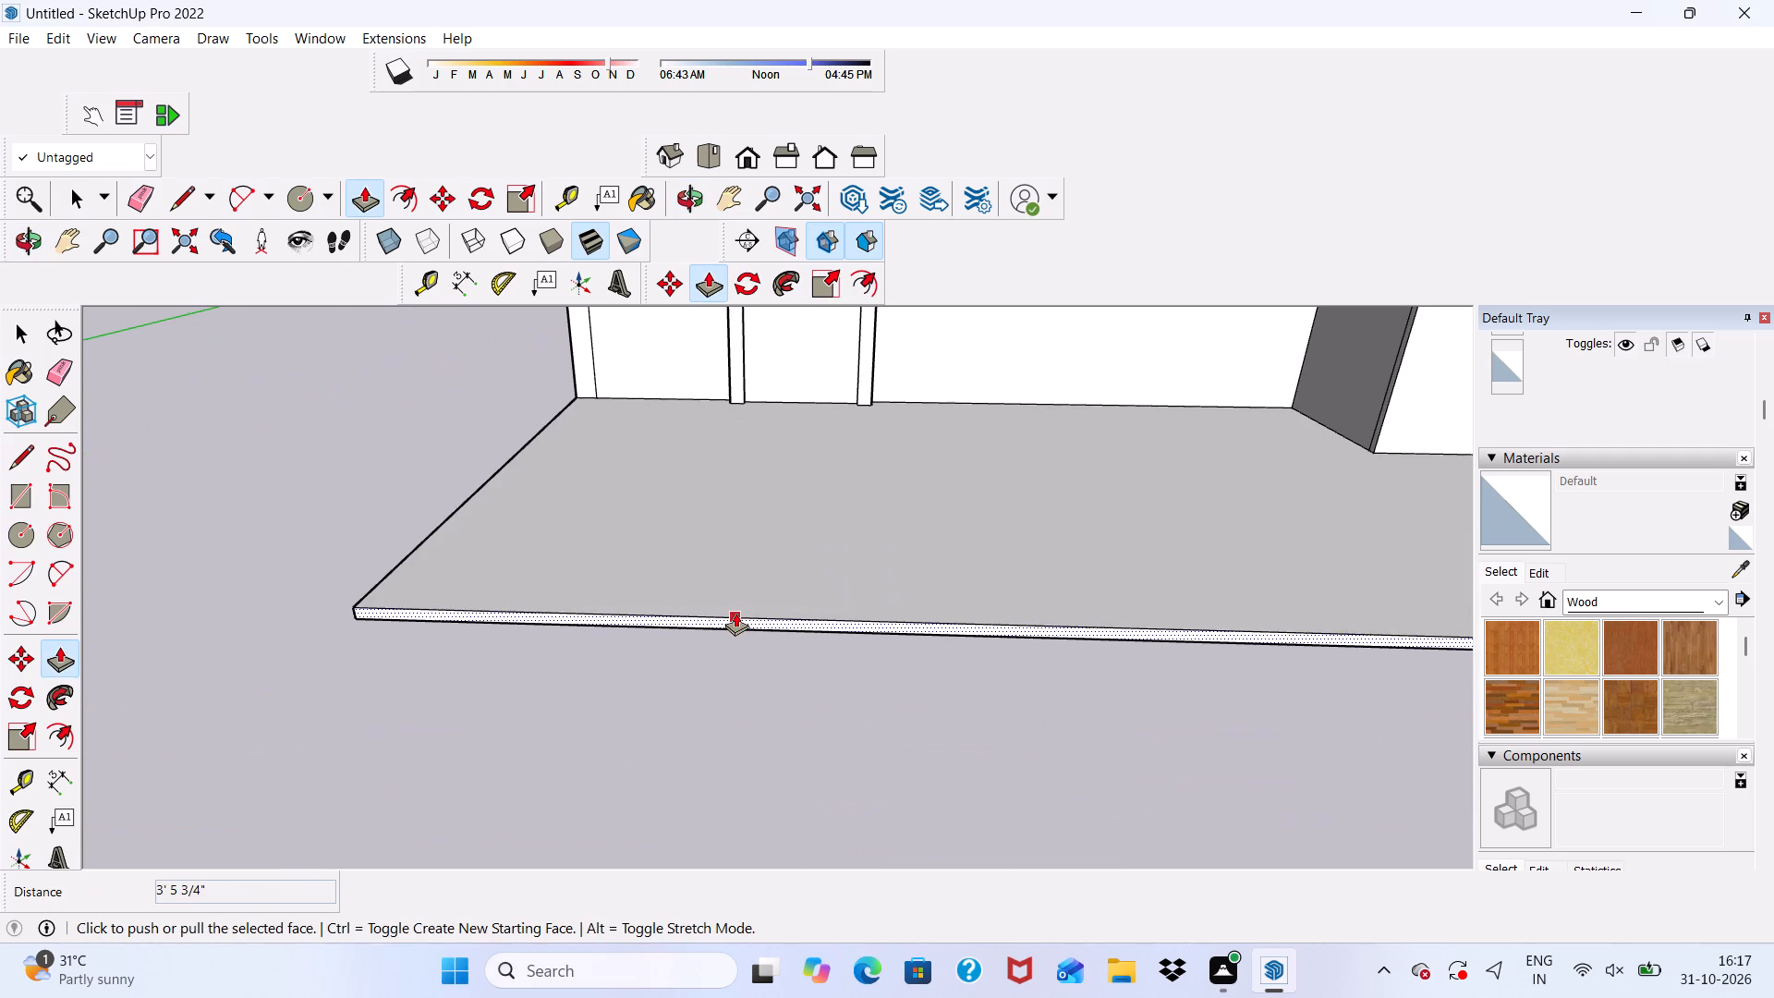
{"action": "left_click", "coordinate": [735, 613]}
{"action": "left_click", "coordinate": [636, 766]}
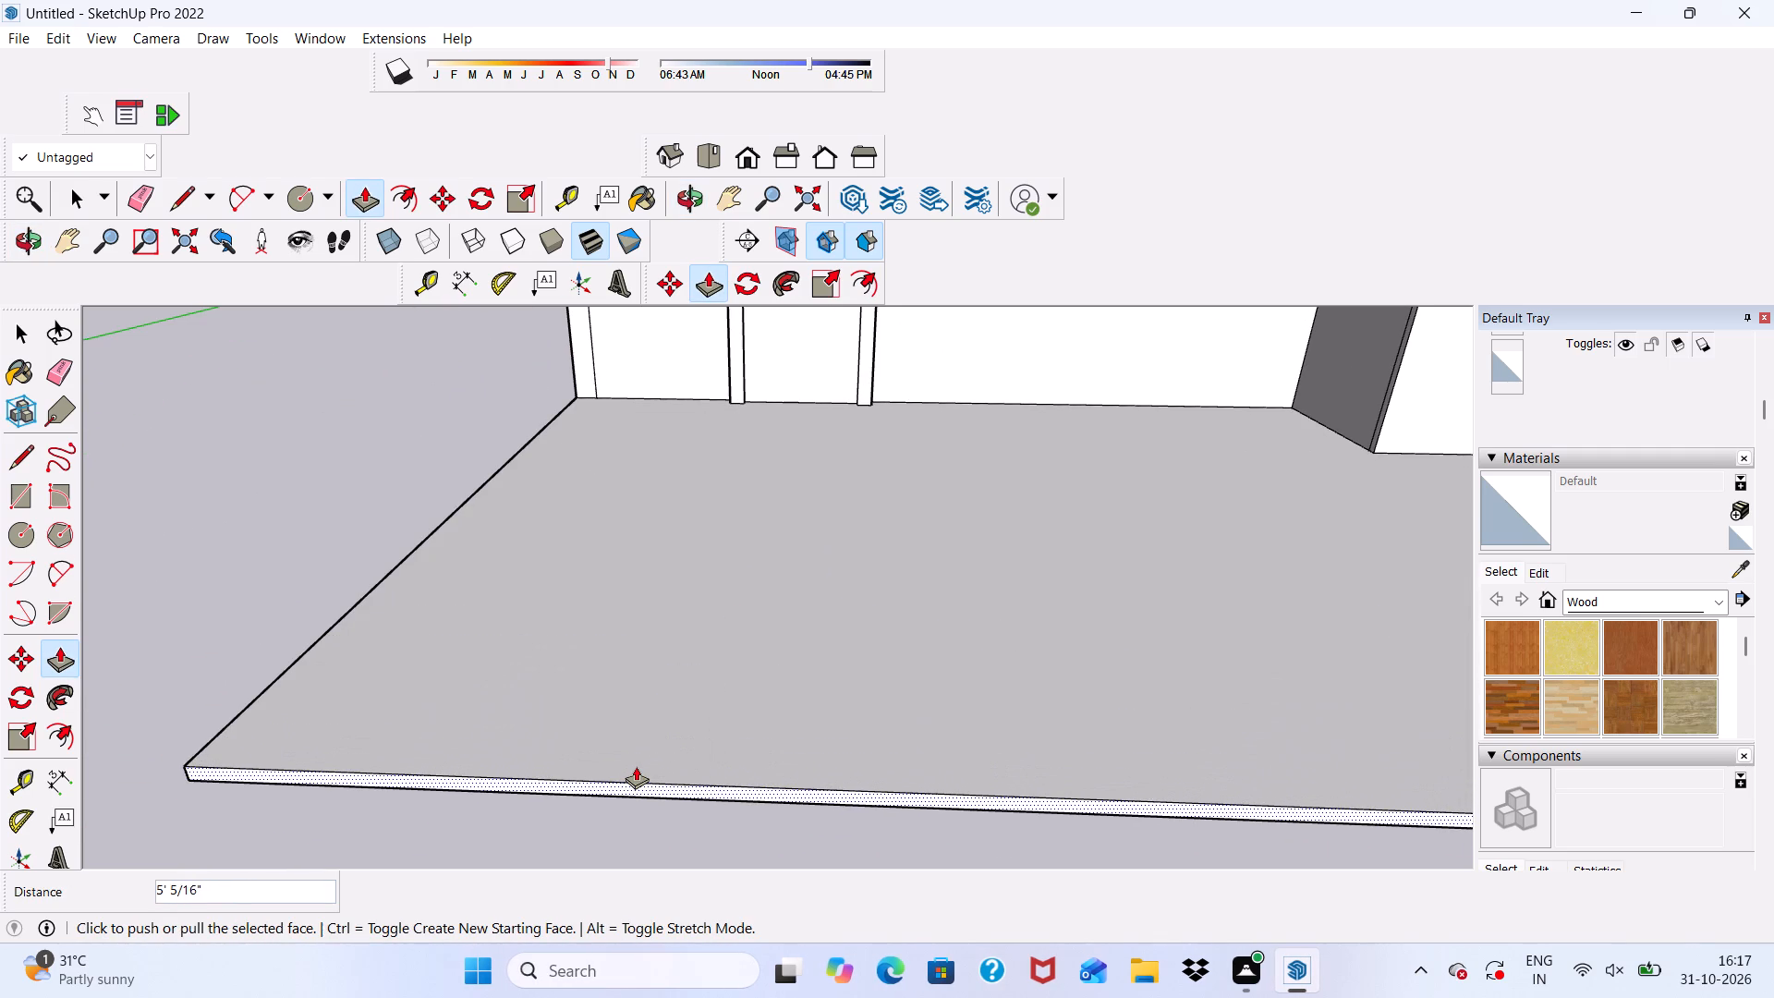
{"action": "scroll", "coordinate": [606, 583], "scroll_direction": "down", "scroll_amount": 6}
{"action": "scroll", "coordinate": [770, 319], "scroll_direction": "down", "scroll_amount": 3}
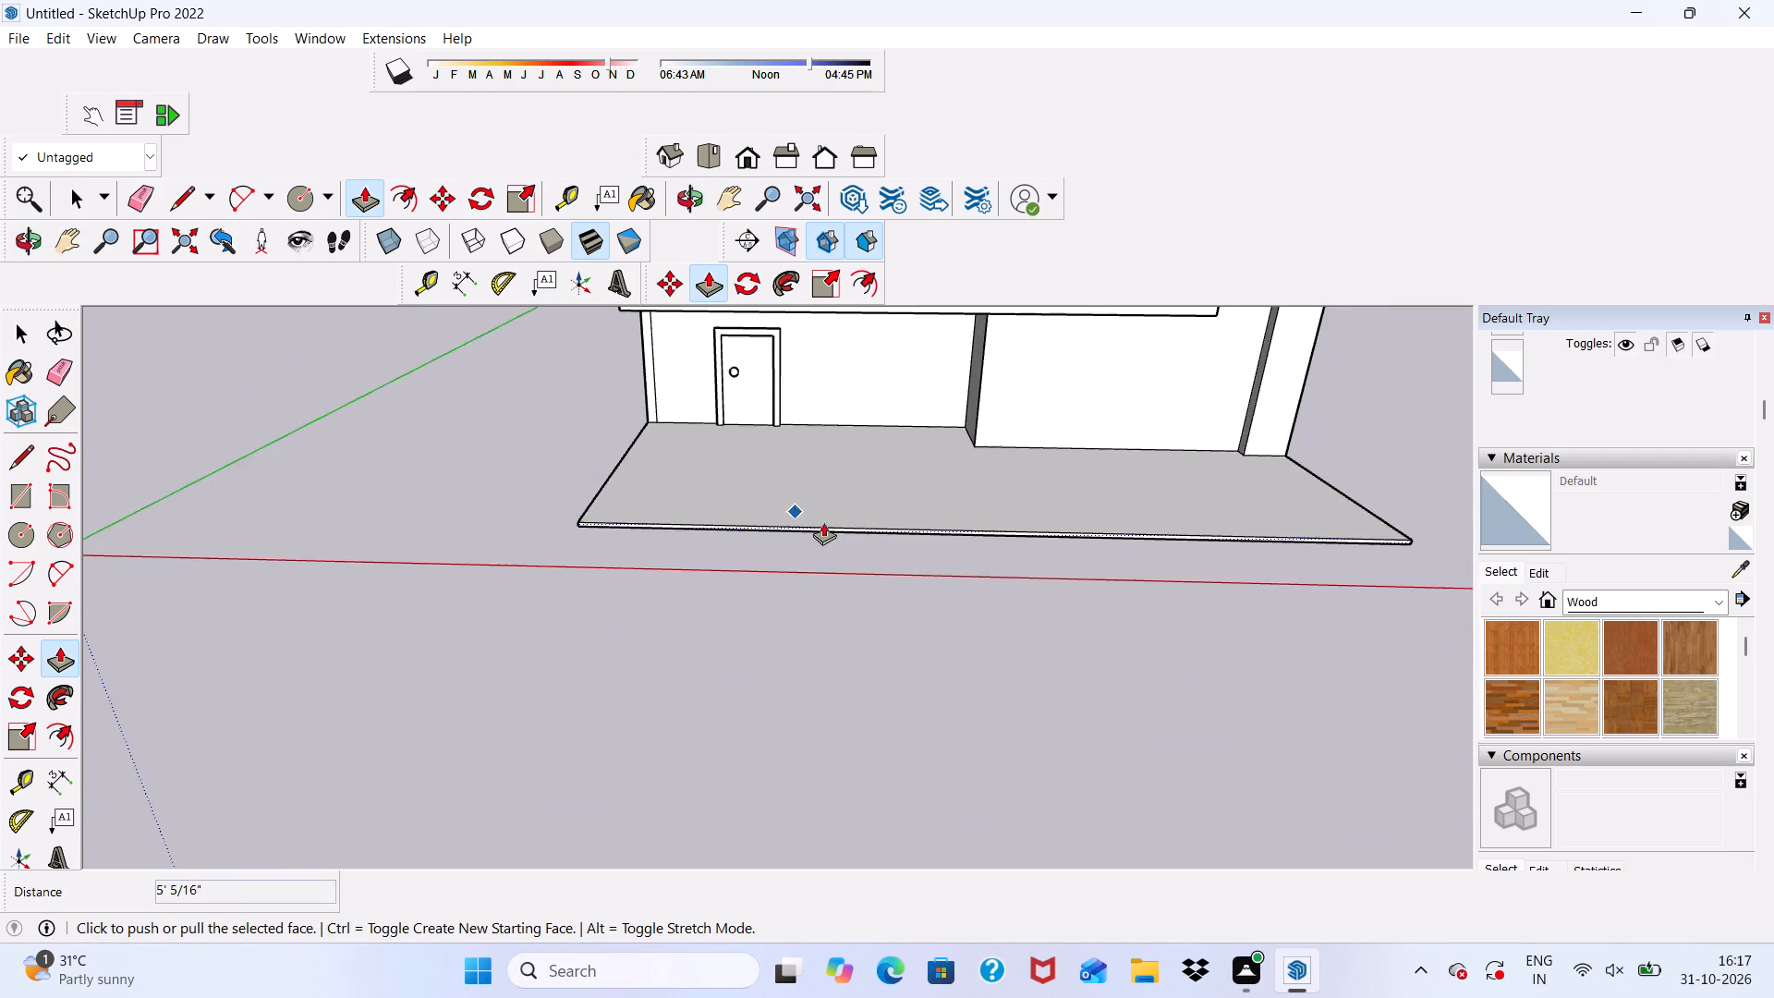
{"action": "scroll", "coordinate": [823, 522], "scroll_direction": "down", "scroll_amount": 3}
{"action": "middle_click_drag", "start_coordinate": [829, 522], "coordinate": [901, 547]}
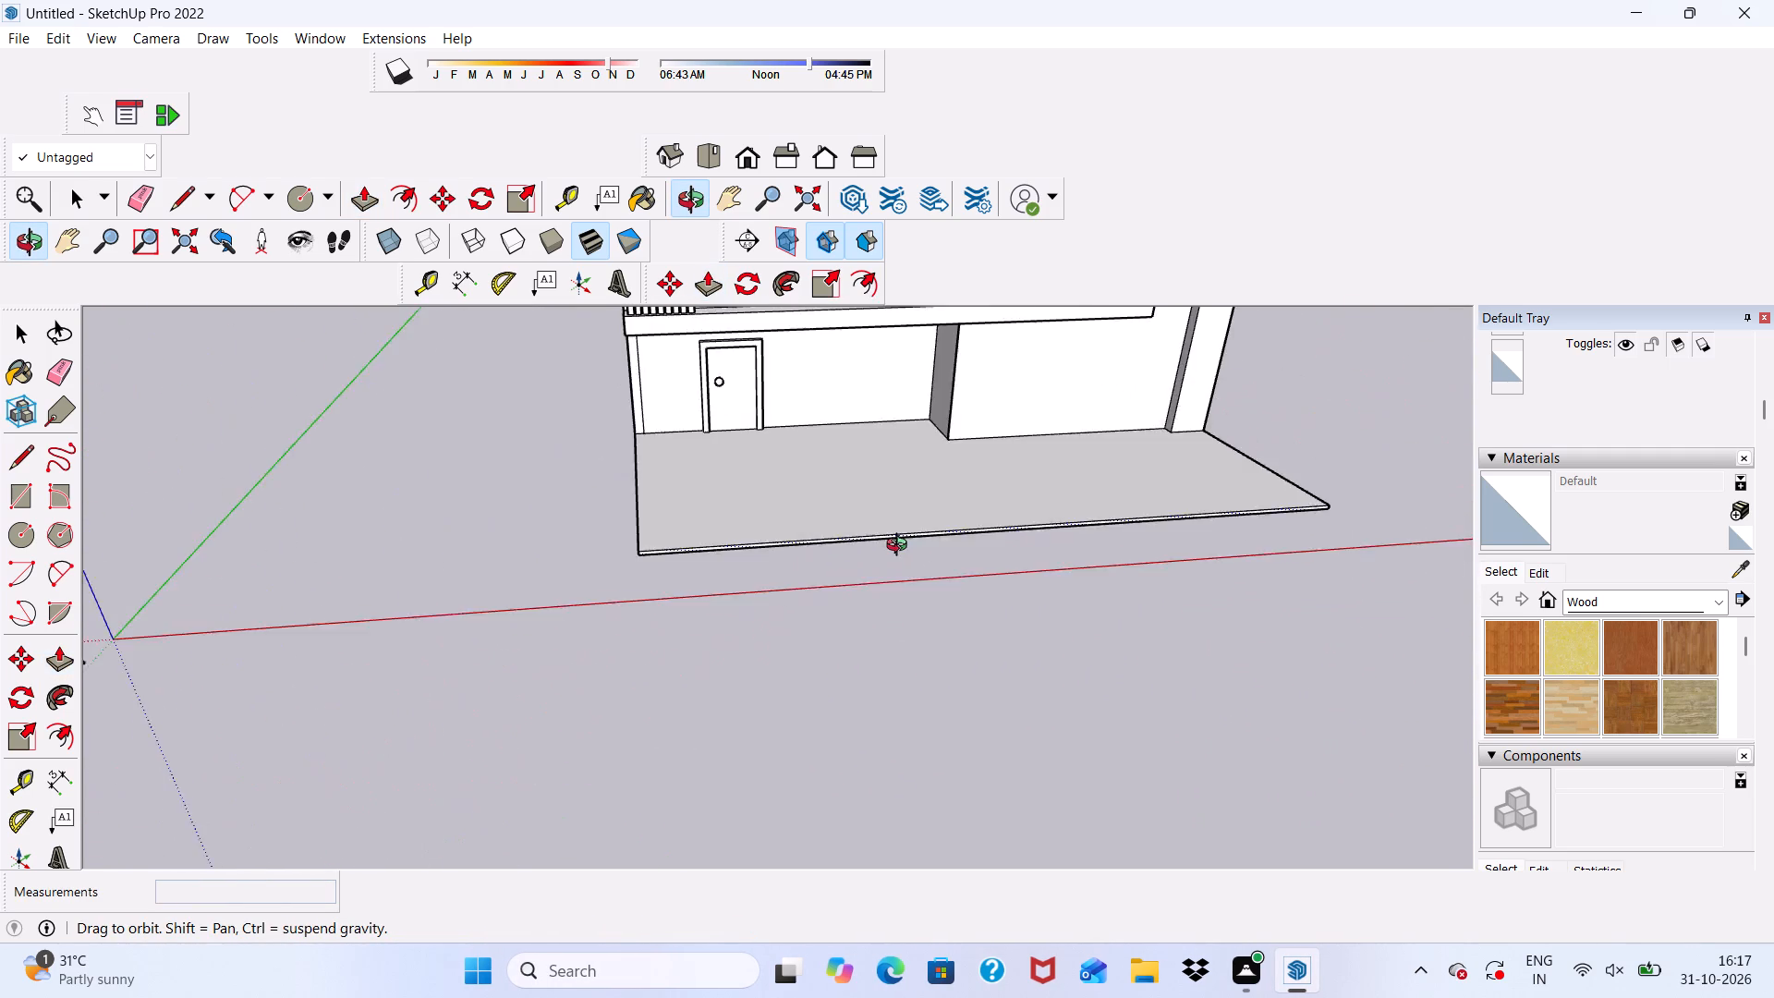
{"action": "middle_click_drag", "start_coordinate": [901, 547], "coordinate": [779, 542]}
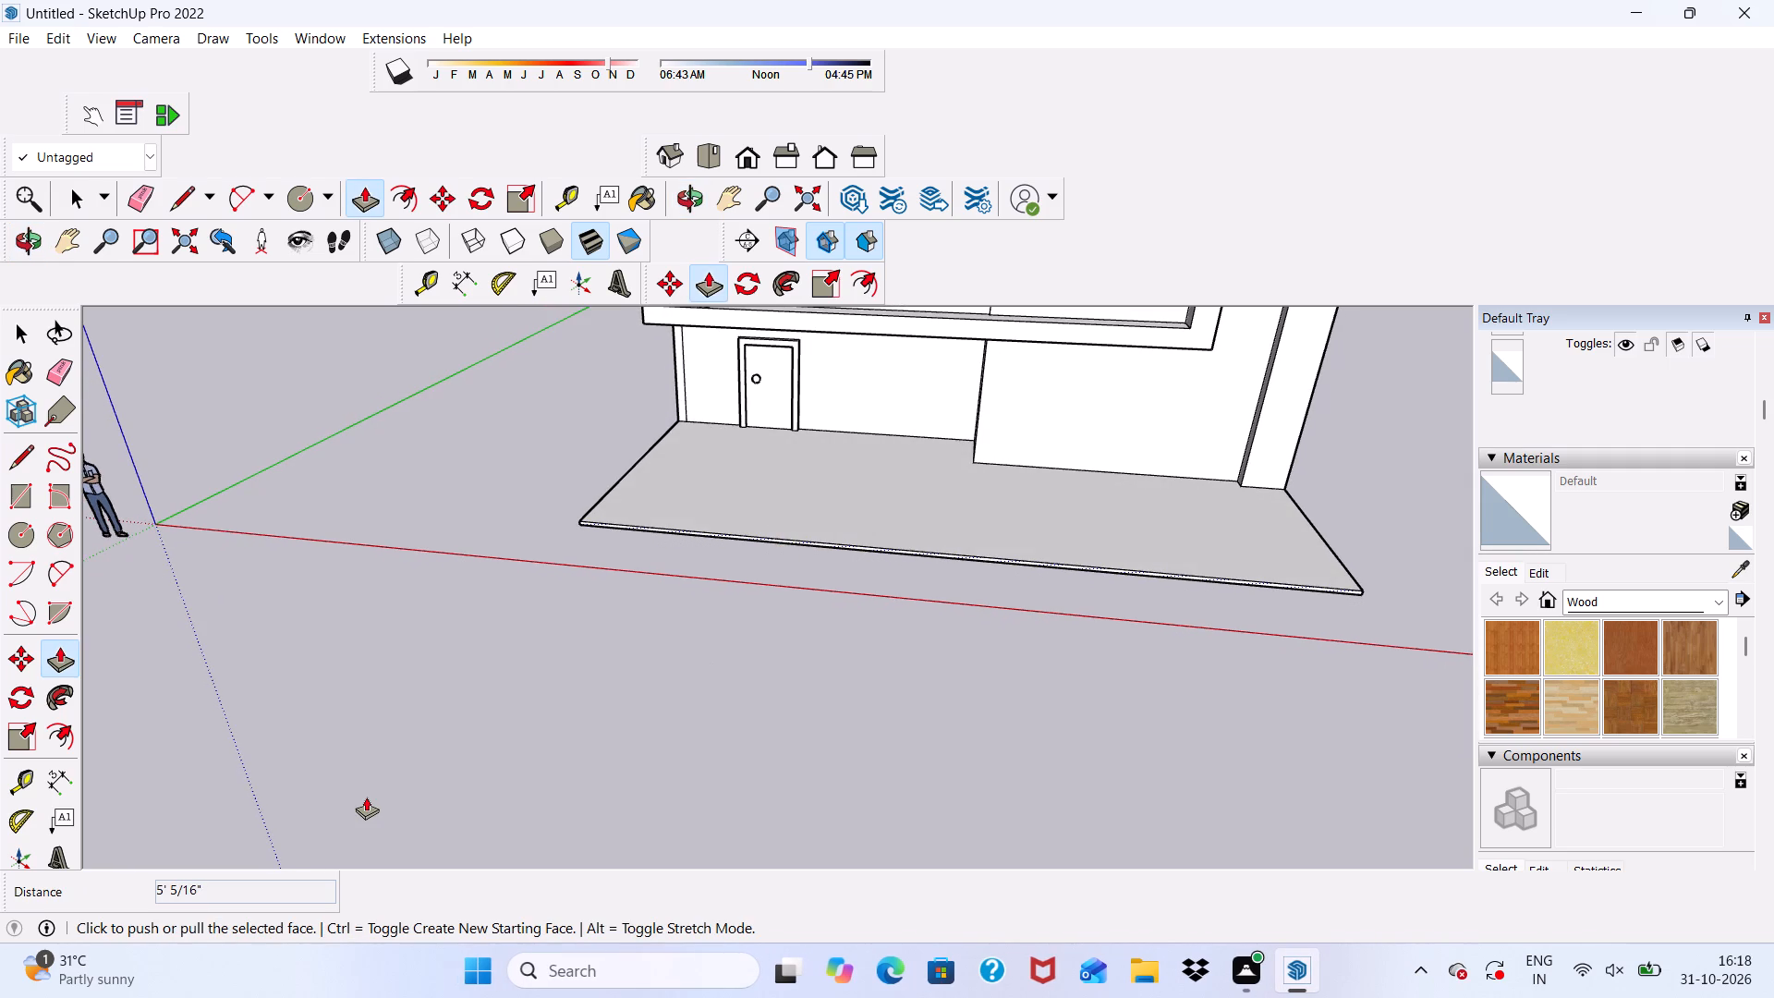
{"action": "scroll", "coordinate": [362, 771], "scroll_direction": "down", "scroll_amount": 4}
{"action": "scroll", "coordinate": [505, 742], "scroll_direction": "up", "scroll_amount": 1}
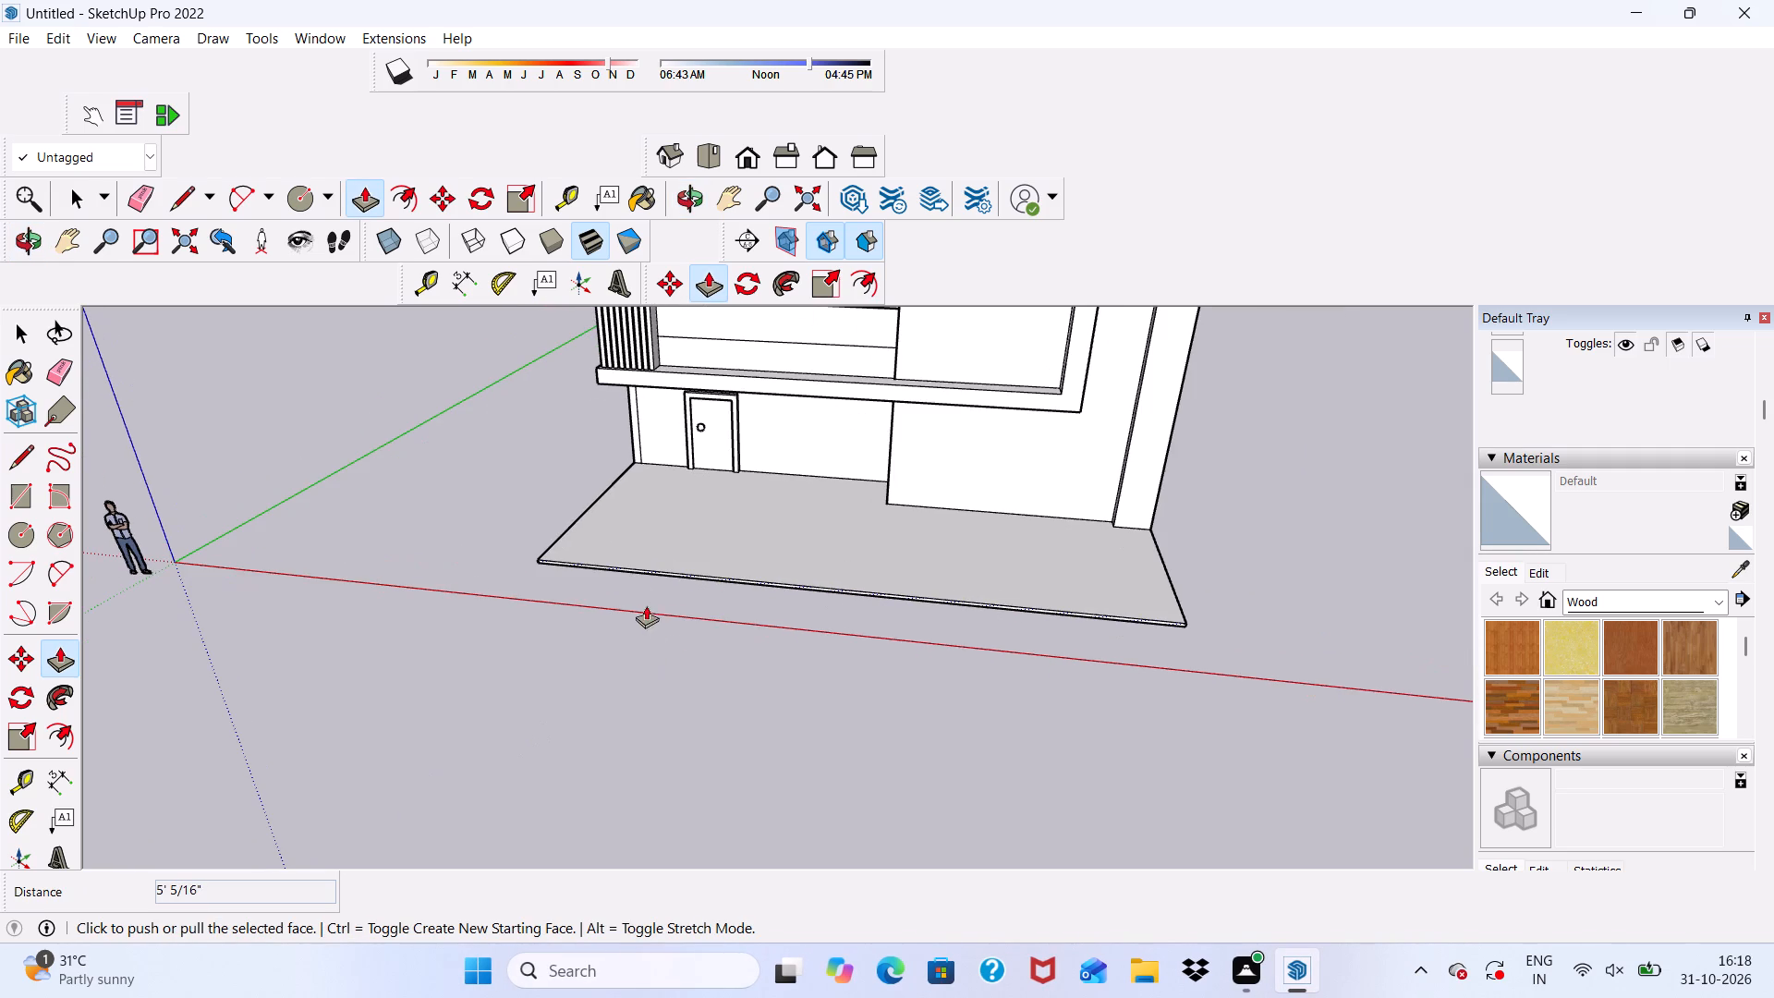
{"action": "key", "text": "space"}
Draw a line about 47' 2 1/4" long across the slab top, parallel to its front edge, from one side edge to the other.
{"action": "scroll", "coordinate": [631, 474], "scroll_direction": "up", "scroll_amount": 5}
{"action": "scroll", "coordinate": [631, 474], "scroll_direction": "down", "scroll_amount": 1}
{"action": "middle_click_drag", "start_coordinate": [631, 474], "coordinate": [650, 572]}
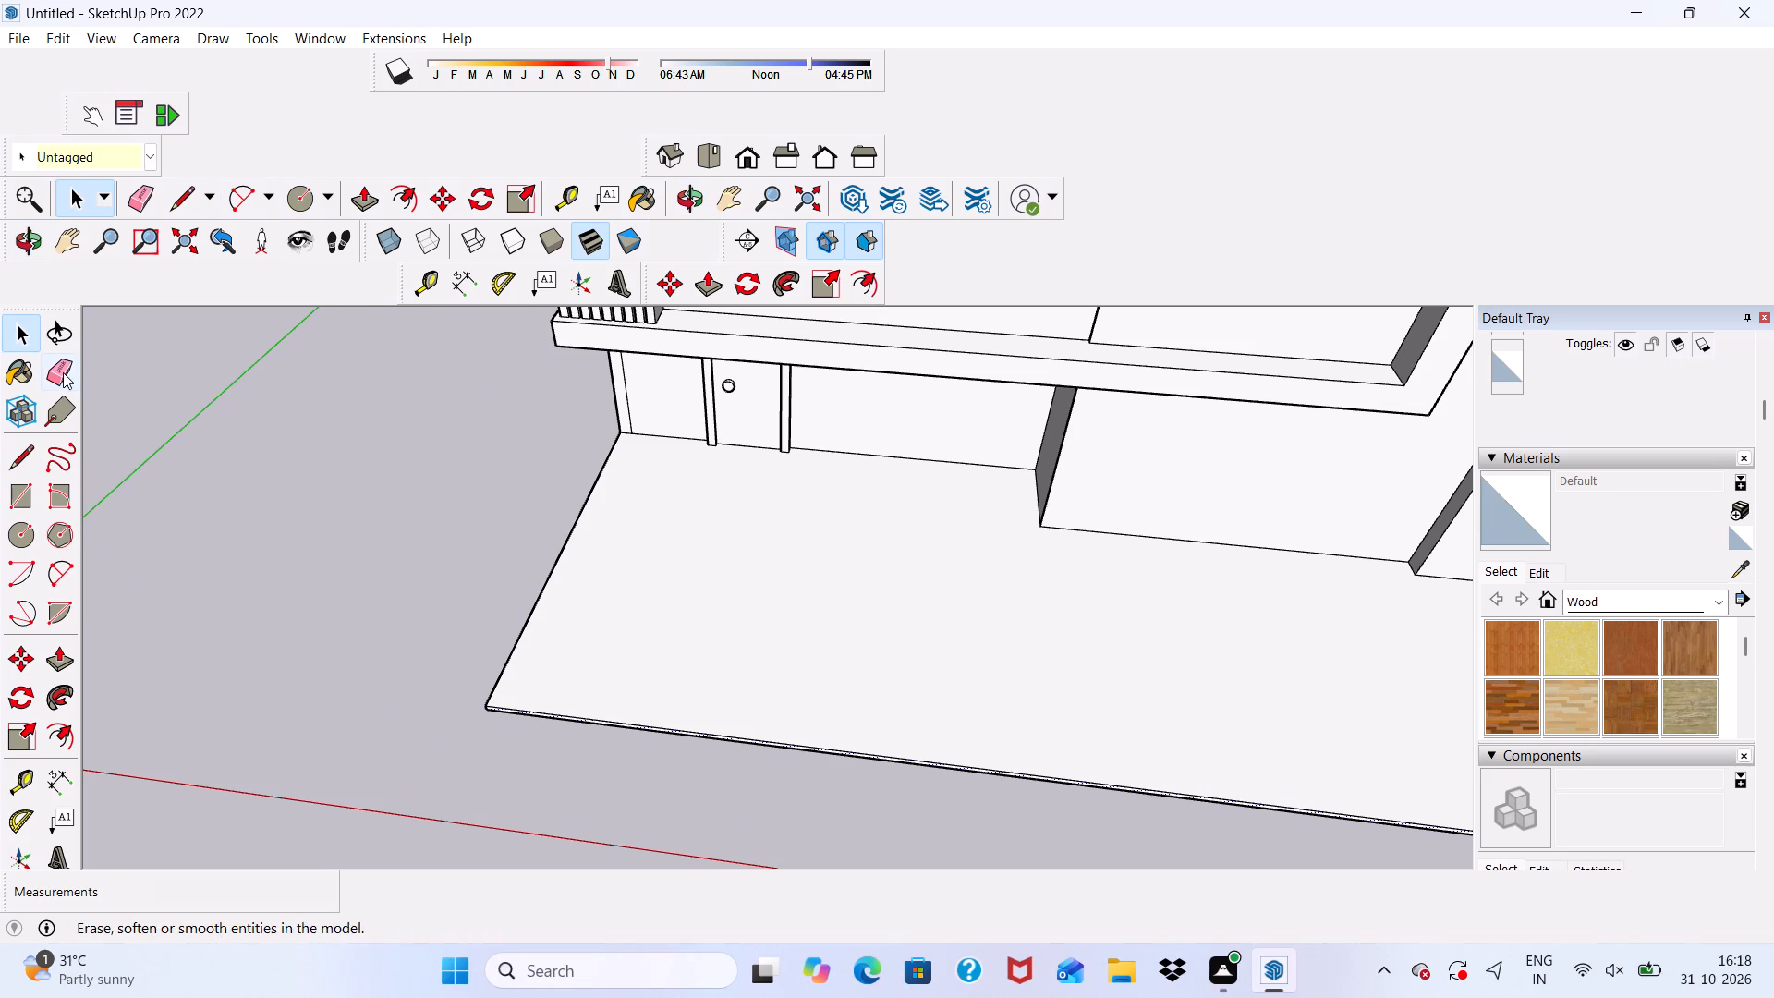
{"action": "left_click", "coordinate": [27, 451]}
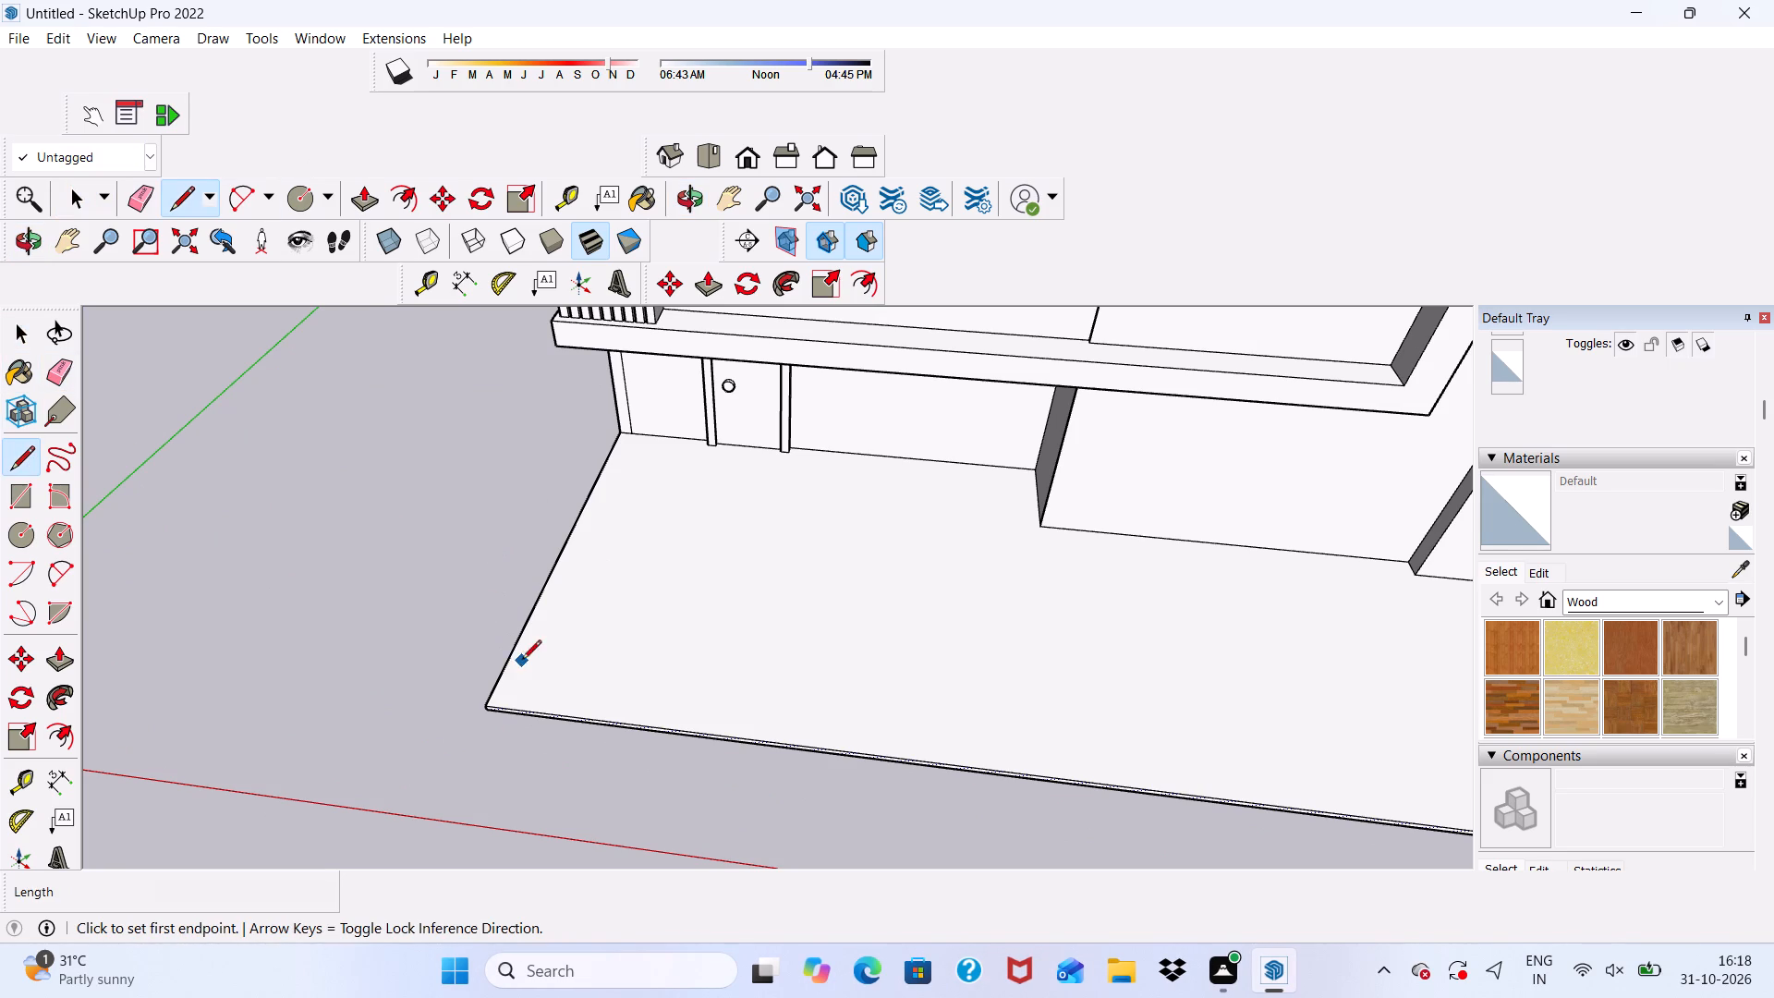
{"action": "left_click", "coordinate": [522, 627]}
{"action": "scroll", "coordinate": [720, 565], "scroll_direction": "down", "scroll_amount": 4}
{"action": "scroll", "coordinate": [310, 537], "scroll_direction": "down", "scroll_amount": 4}
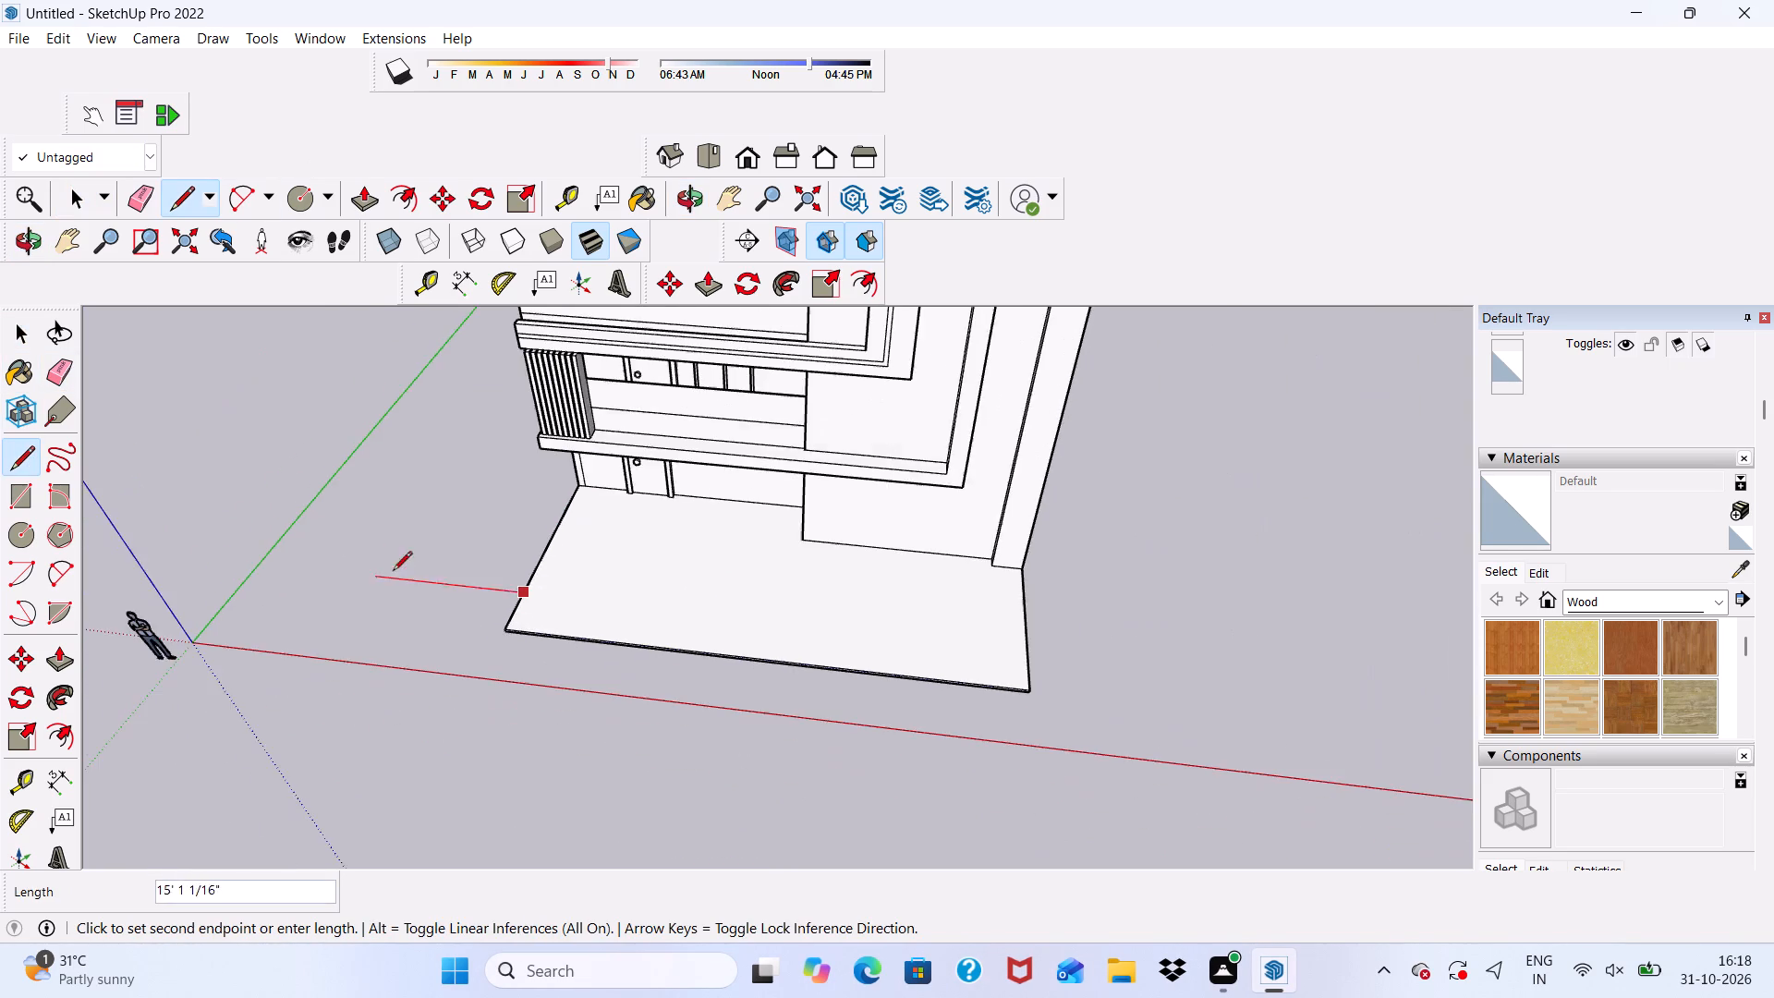
{"action": "scroll", "coordinate": [923, 621], "scroll_direction": "up", "scroll_amount": 5}
{"action": "scroll", "coordinate": [1078, 665], "scroll_direction": "up", "scroll_amount": 2}
{"action": "left_click", "coordinate": [1100, 675]}
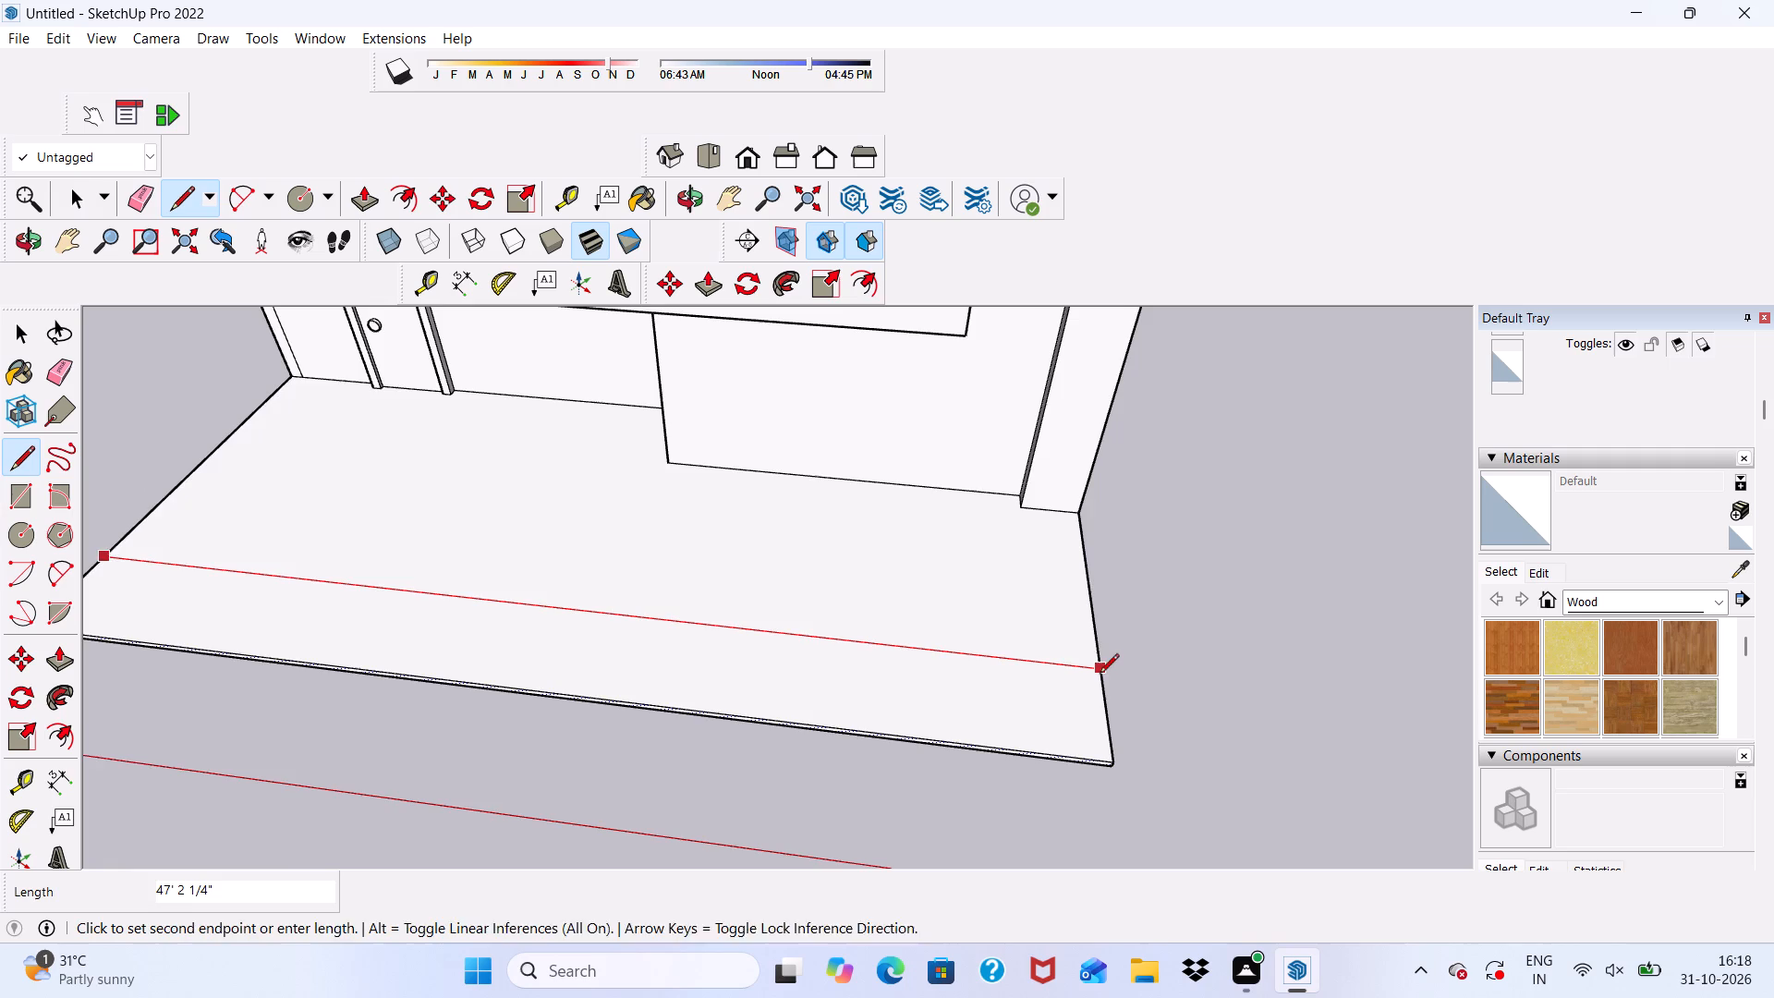
{"action": "scroll", "coordinate": [1019, 580], "scroll_direction": "down", "scroll_amount": 5}
{"action": "key", "text": "space"}
Offset the outline of the slab's rear top face, between the dividing line and the house wall, inward by 9".
{"action": "left_click", "coordinate": [750, 572]}
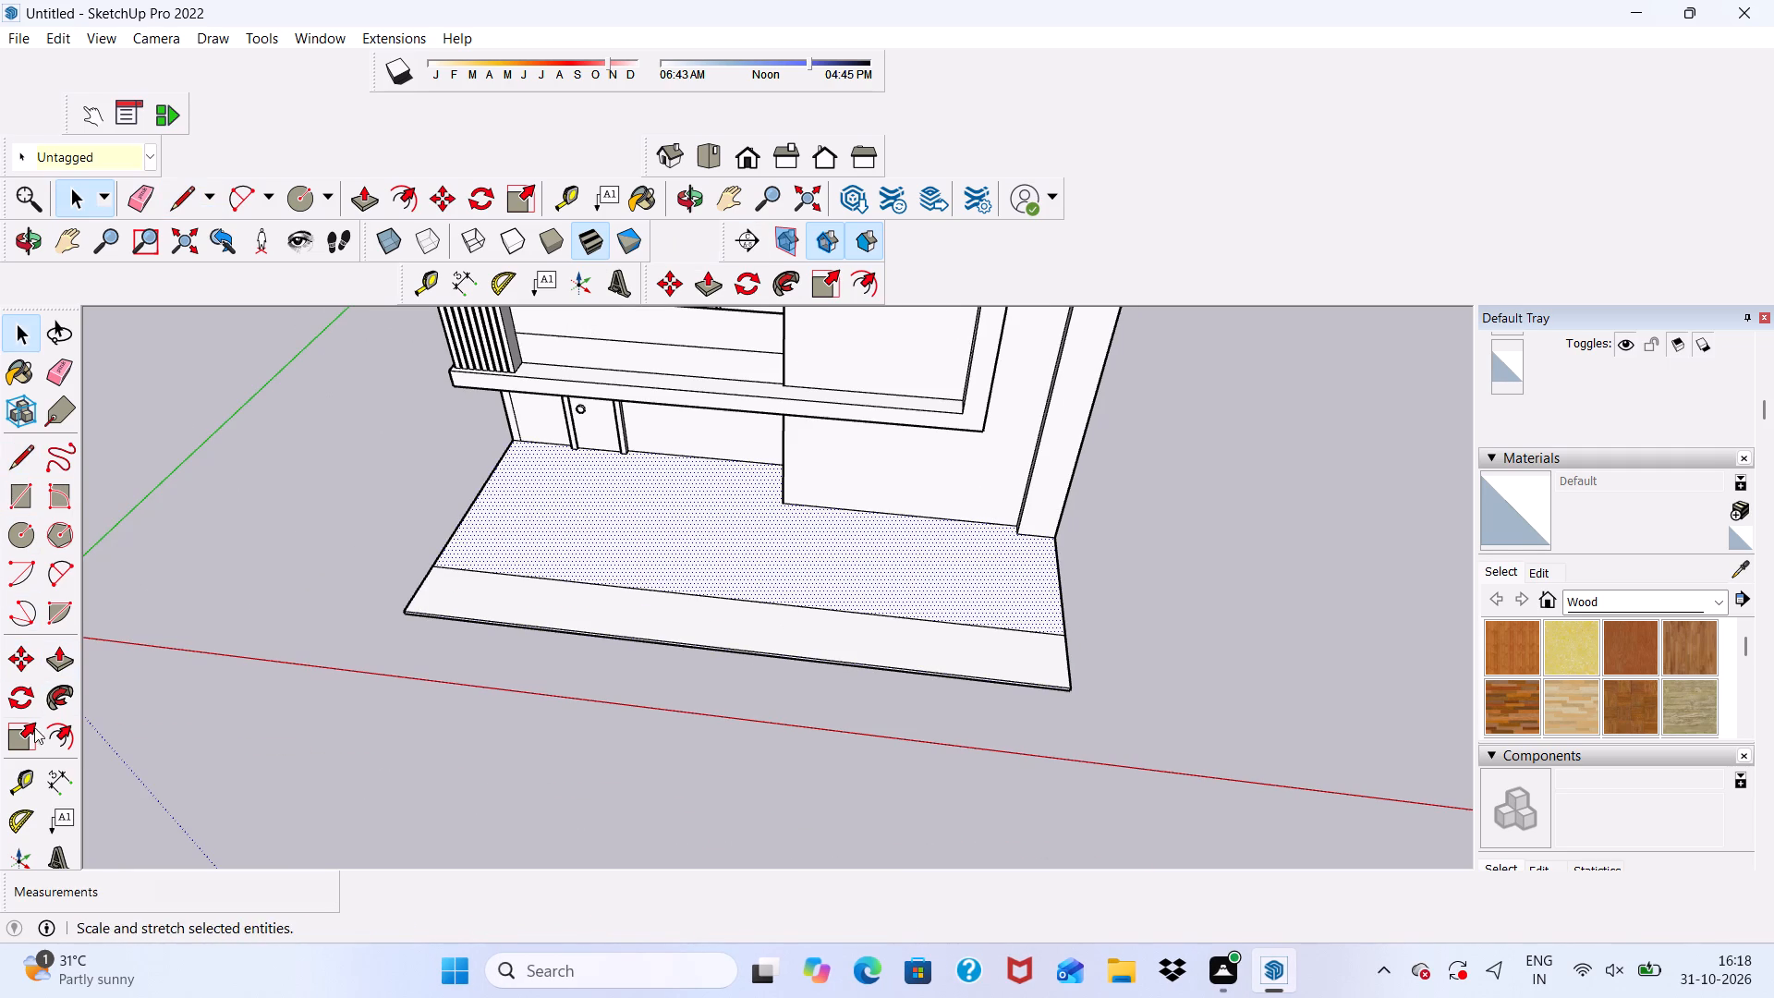
{"action": "left_click_drag", "start_coordinate": [56, 739], "coordinate": [60, 730]}
{"action": "scroll", "coordinate": [456, 577], "scroll_direction": "up", "scroll_amount": 3}
{"action": "left_click", "coordinate": [490, 537]}
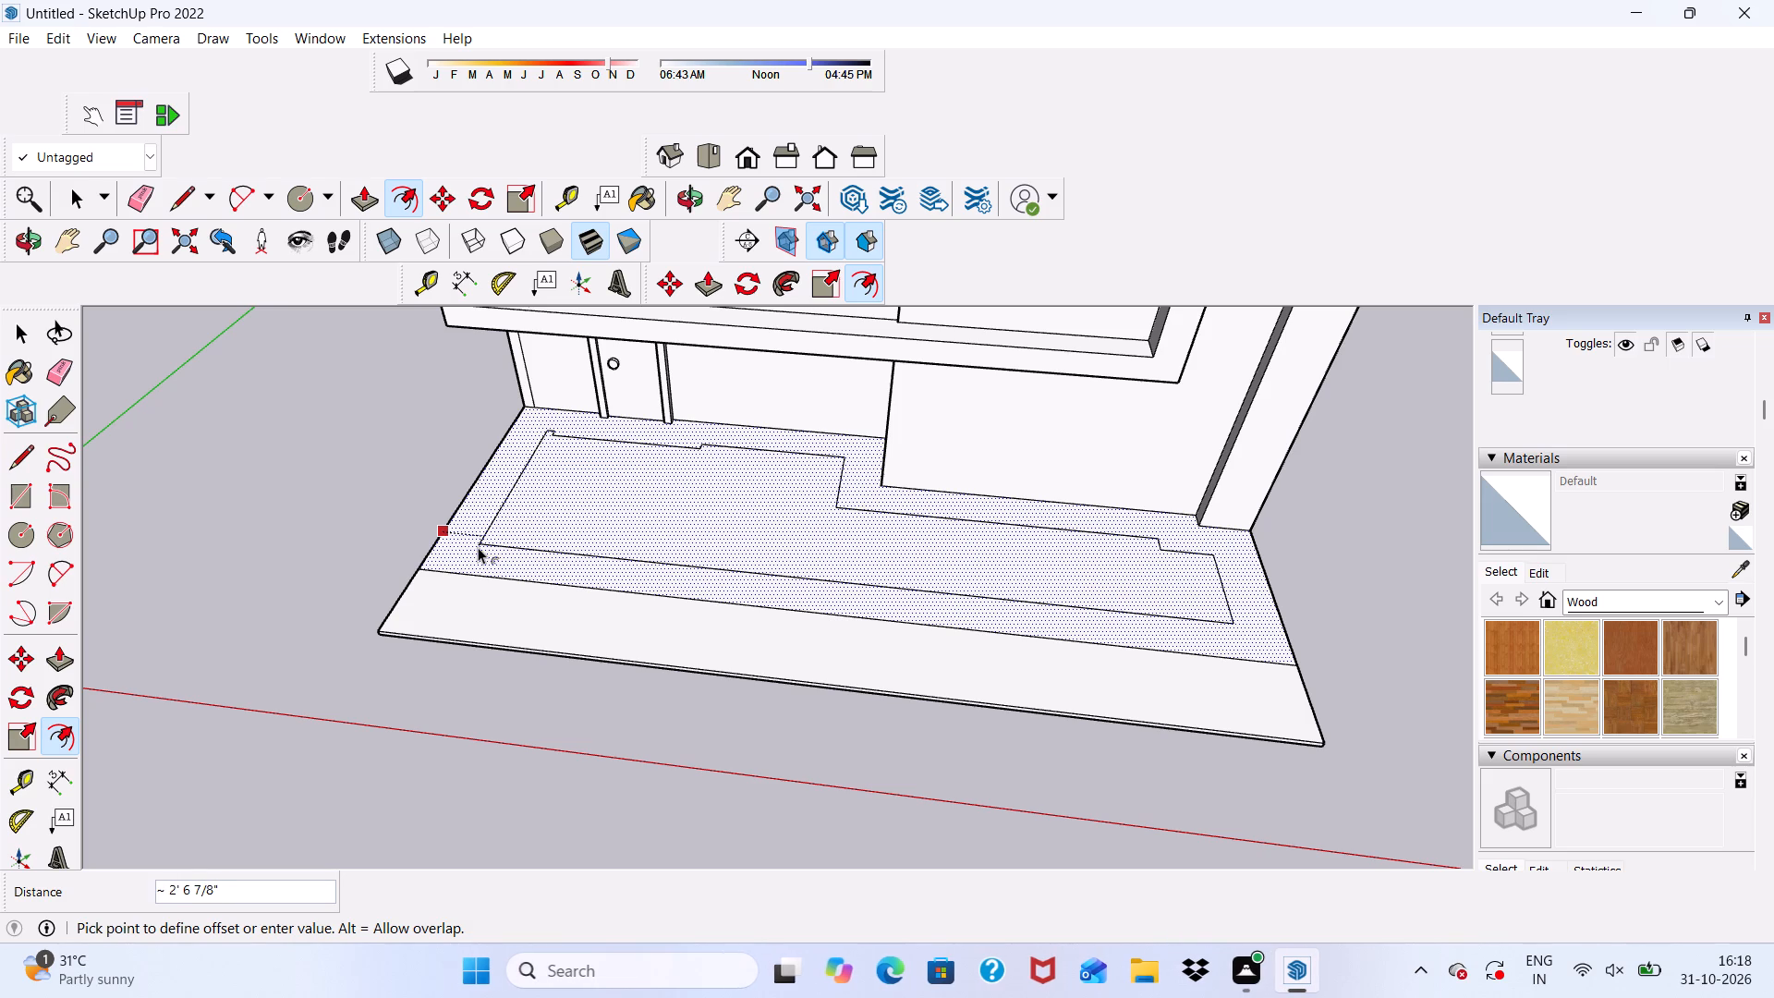
{"action": "key", "text": "9"}
{"action": "key", "text": "Return"}
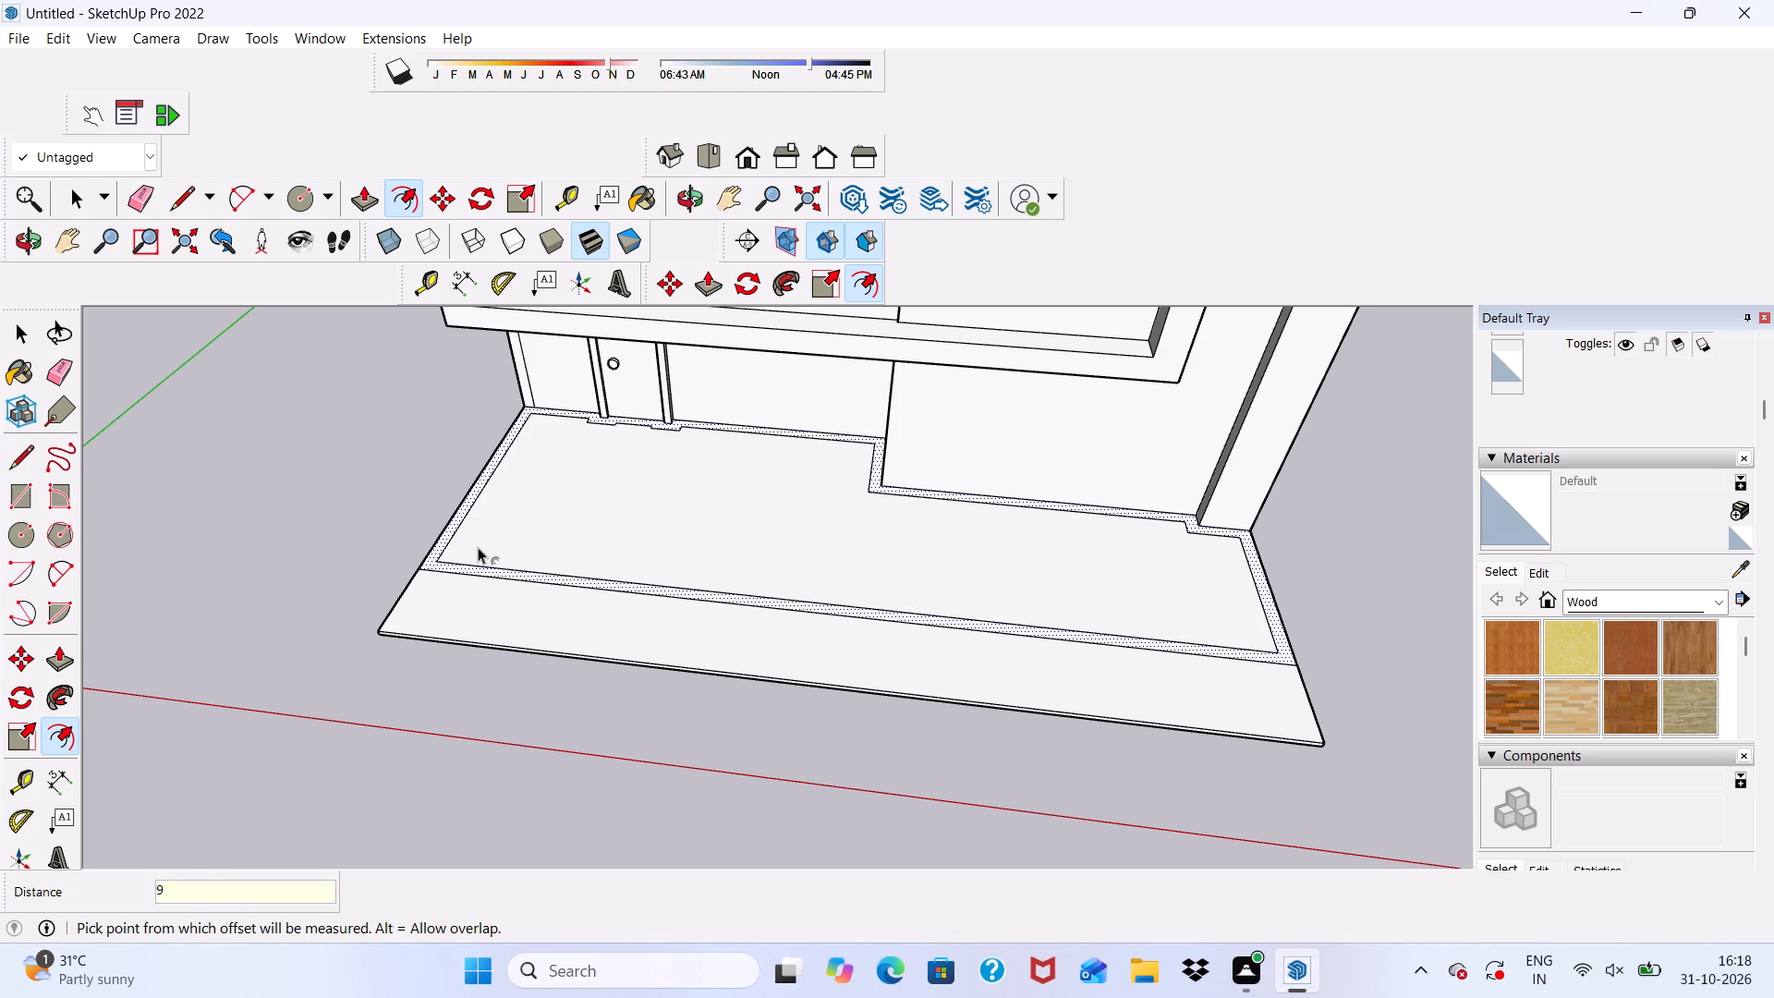
{"action": "key", "text": "BackSpace"}
{"action": "type", "text": "9\""}
{"action": "key", "text": "Return"}
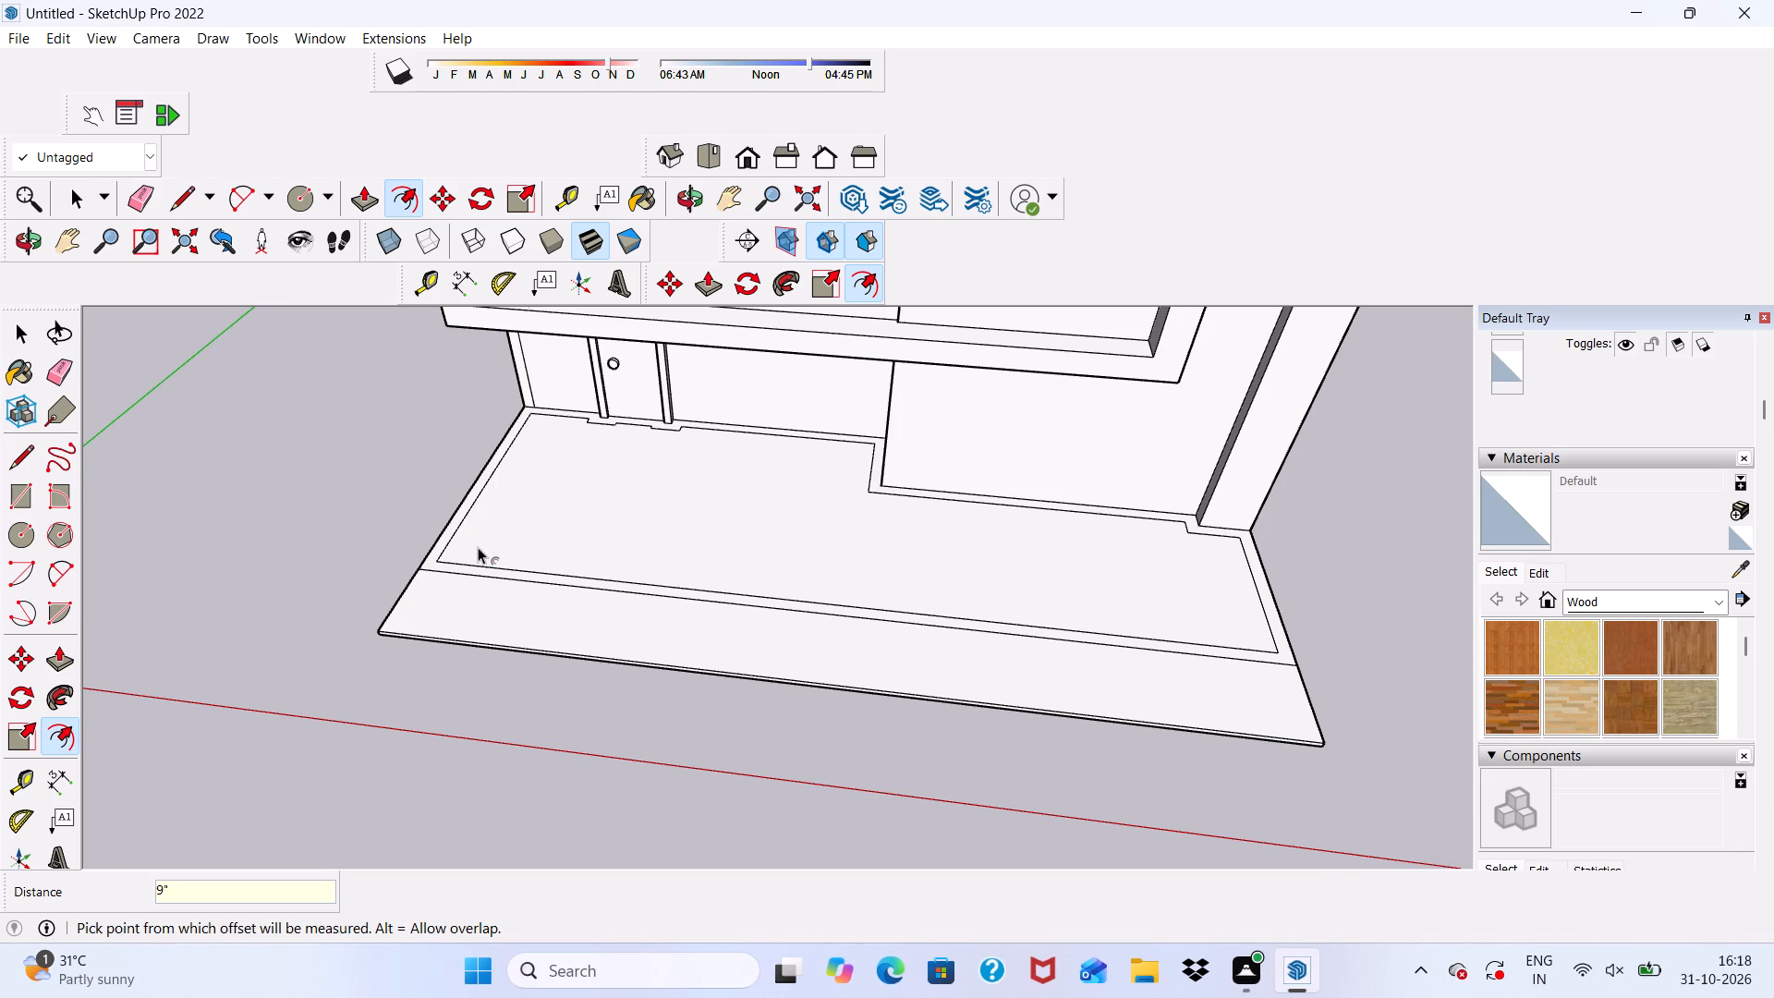
{"action": "key", "text": "space"}
Draw a 9" line from the inner offset corner nearest the door straight back to the house wall.
{"action": "scroll", "coordinate": [340, 396], "scroll_direction": "up", "scroll_amount": 1}
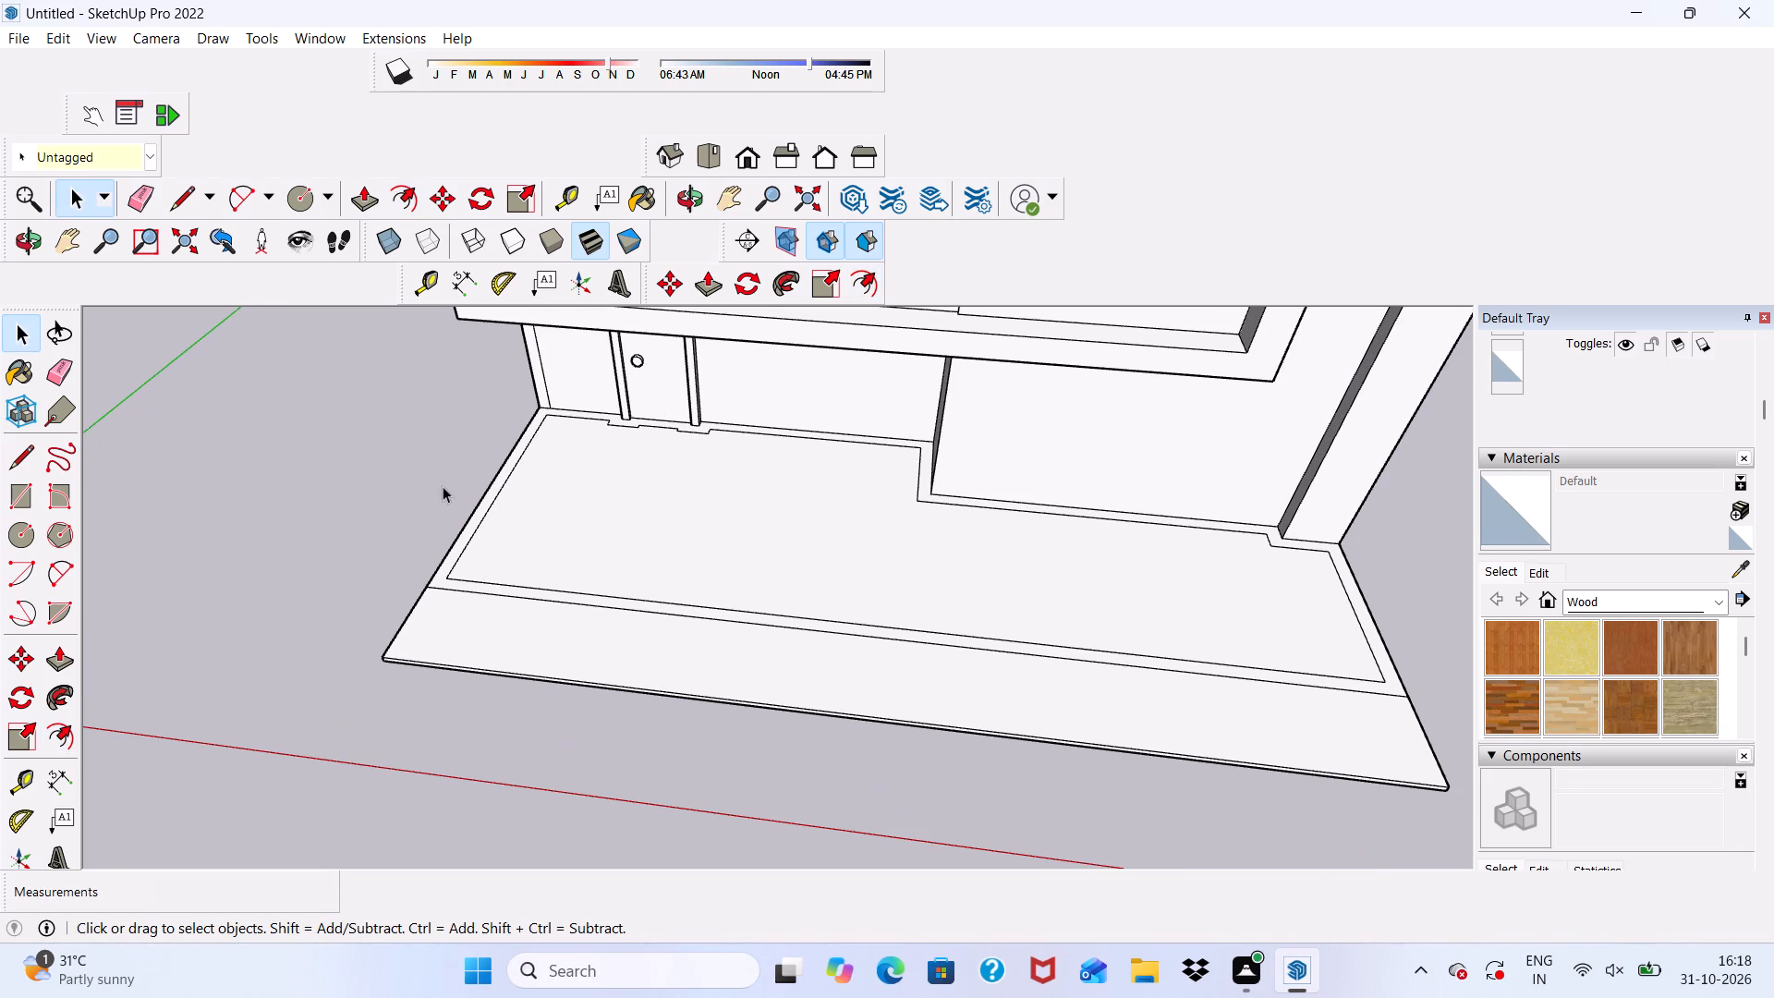
{"action": "left_click", "coordinate": [406, 506]}
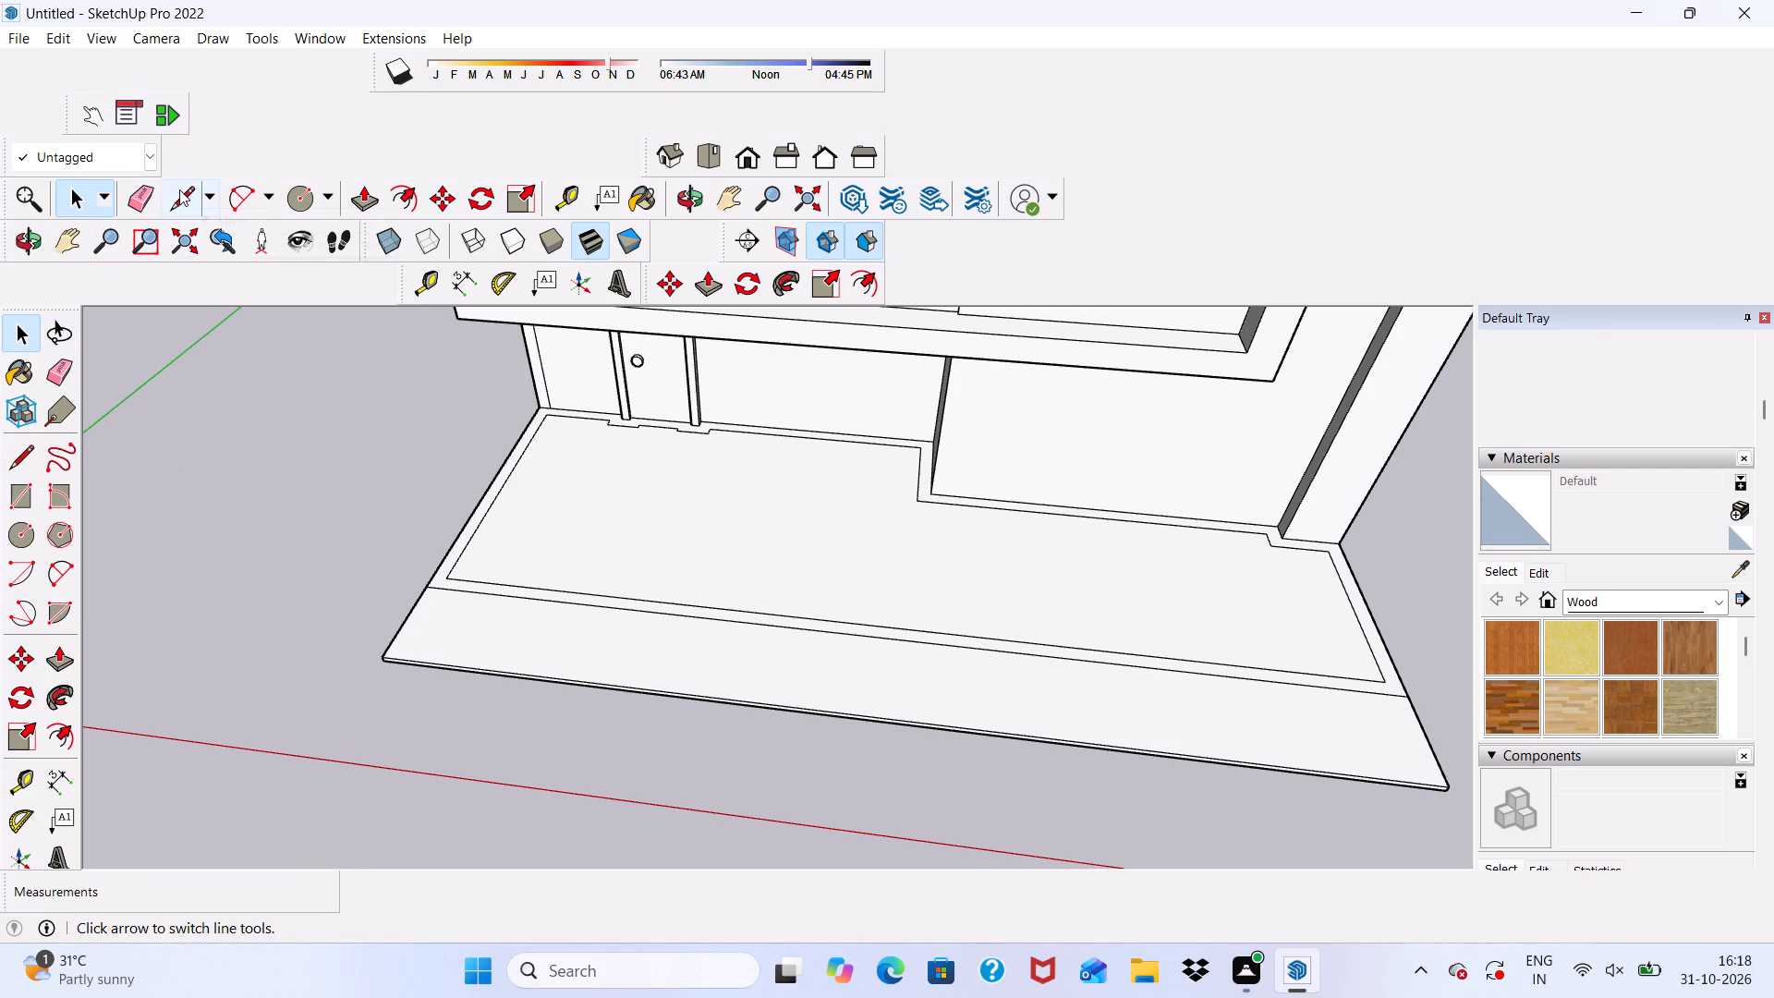
{"action": "left_click", "coordinate": [179, 189]}
{"action": "scroll", "coordinate": [505, 346], "scroll_direction": "up", "scroll_amount": 4}
{"action": "scroll", "coordinate": [539, 418], "scroll_direction": "up", "scroll_amount": 4}
{"action": "middle_click_drag", "start_coordinate": [647, 510], "coordinate": [648, 587]}
{"action": "scroll", "coordinate": [567, 473], "scroll_direction": "up", "scroll_amount": 3}
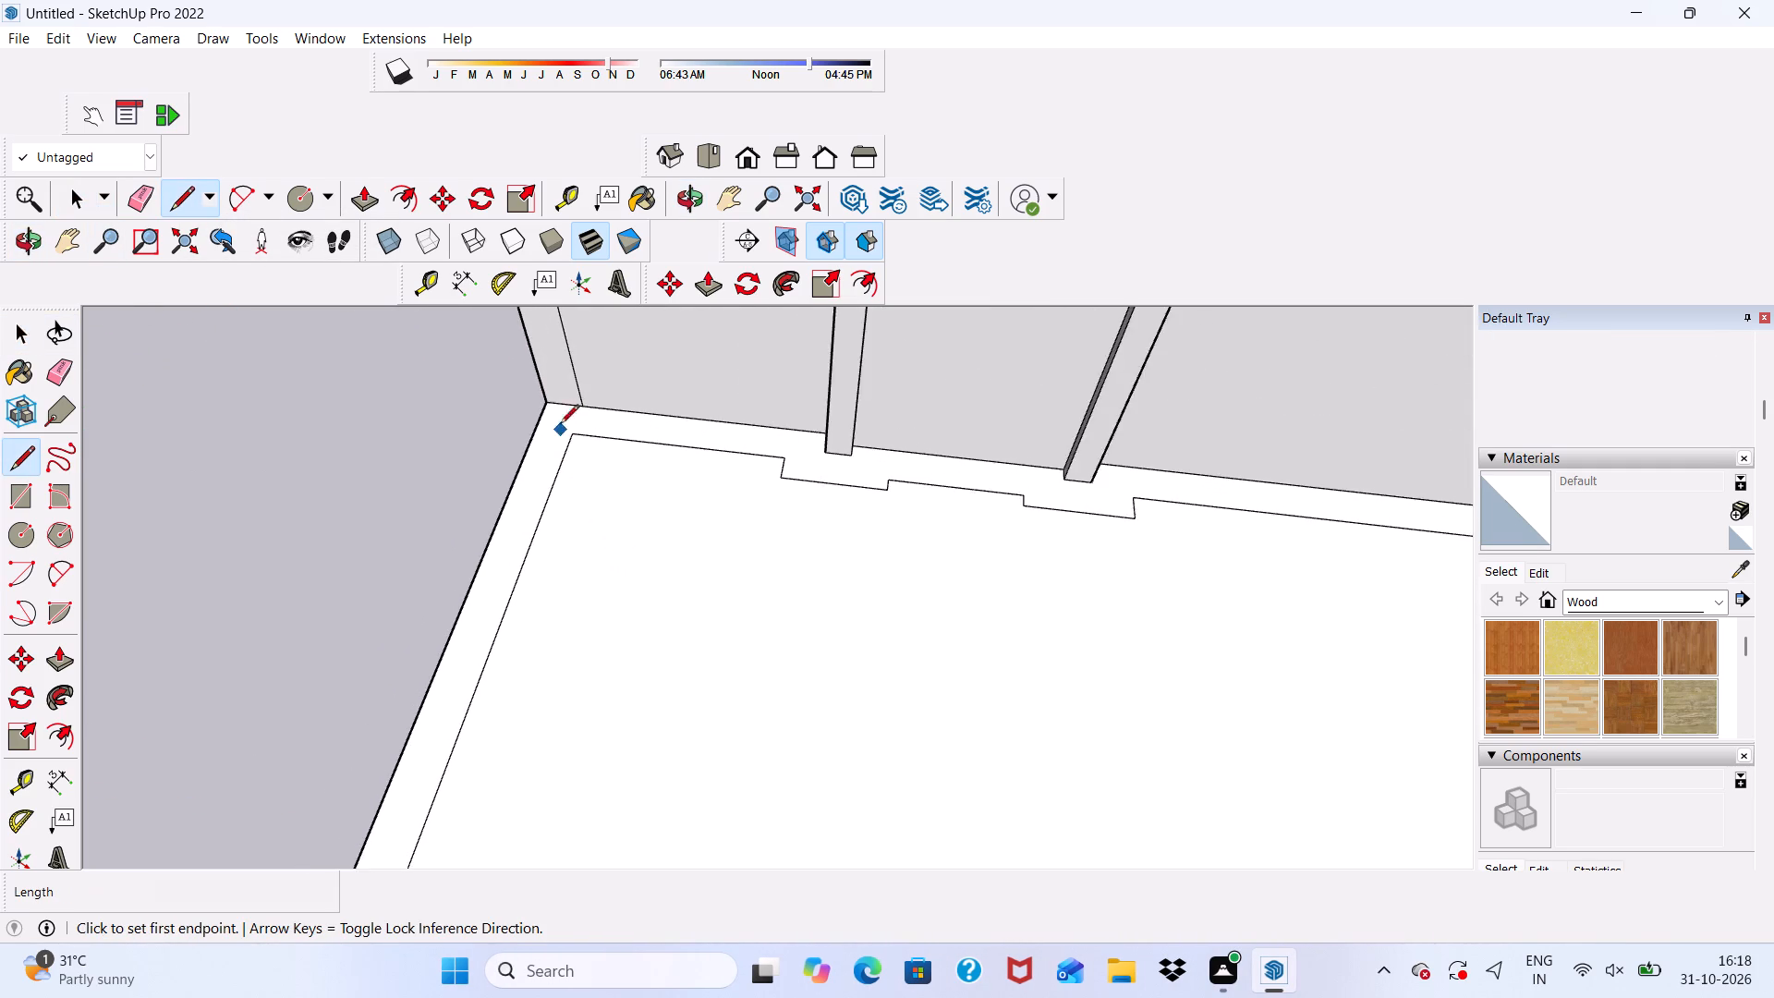
{"action": "scroll", "coordinate": [560, 425], "scroll_direction": "up", "scroll_amount": 9}
{"action": "left_click", "coordinate": [577, 449]}
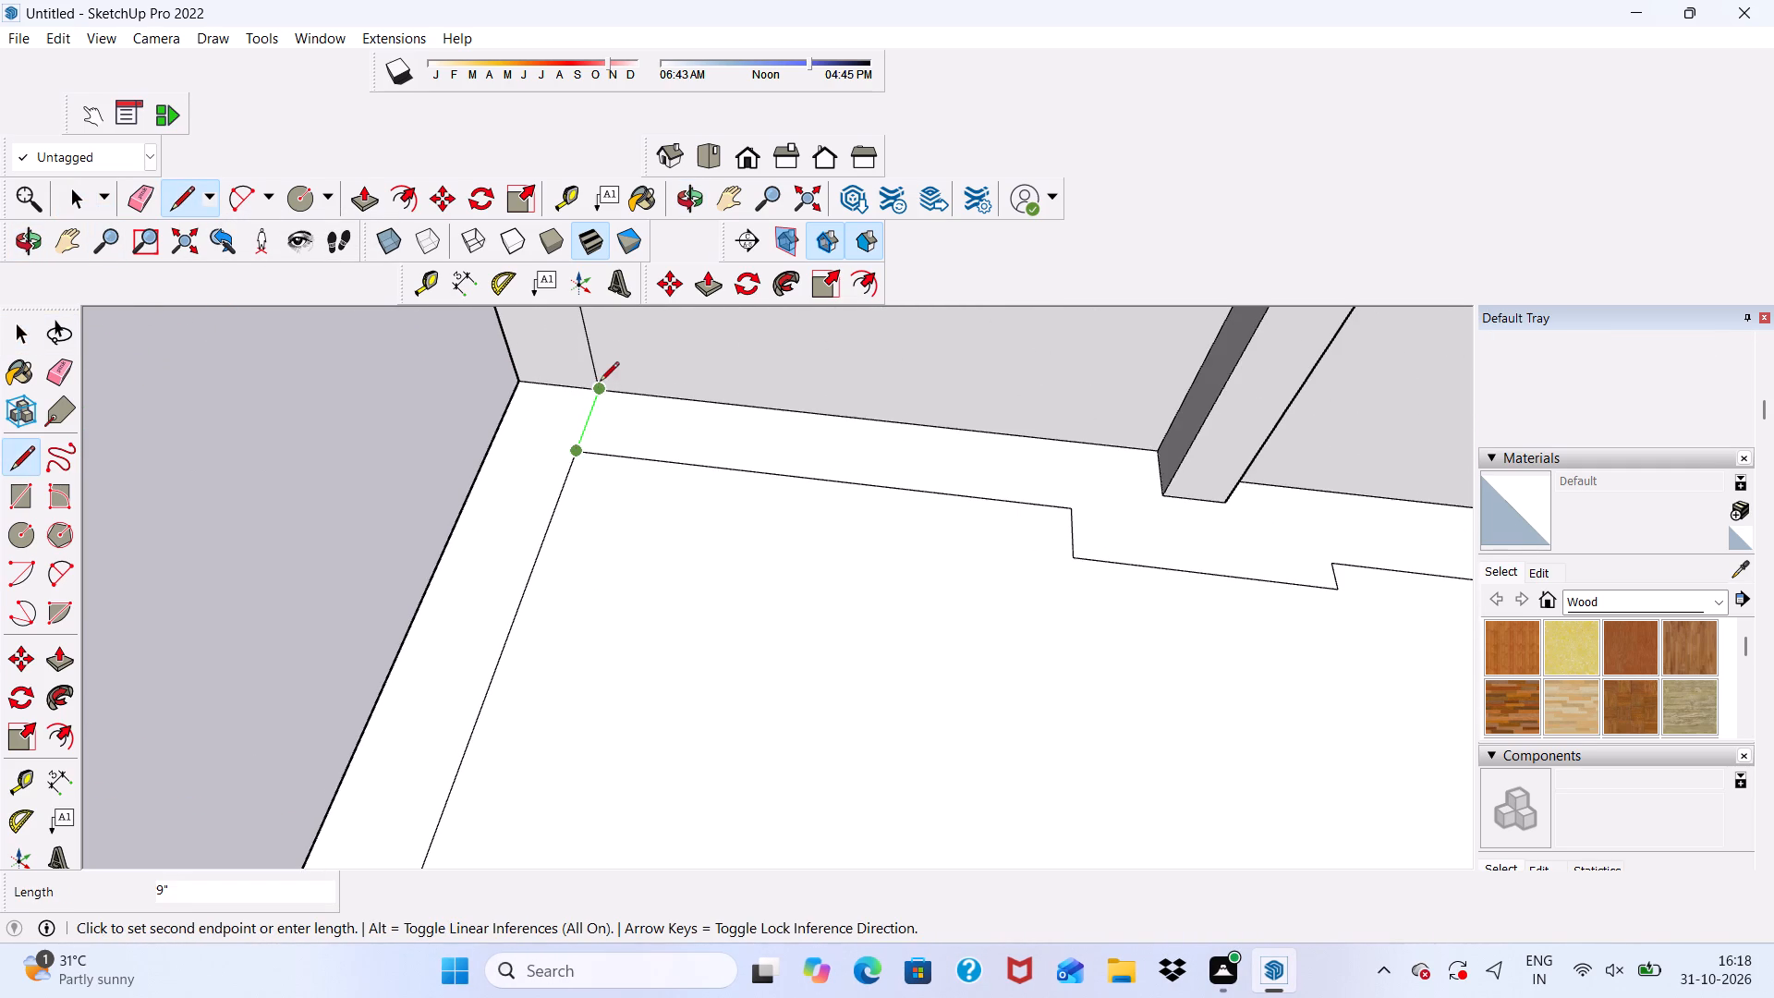
{"action": "left_click", "coordinate": [600, 383]}
Draw a 9" line from the rear offset corner at the slab's opposite end straight back to the projecting wall.
{"action": "scroll", "coordinate": [409, 524], "scroll_direction": "down", "scroll_amount": 5}
{"action": "scroll", "coordinate": [267, 470], "scroll_direction": "down", "scroll_amount": 14}
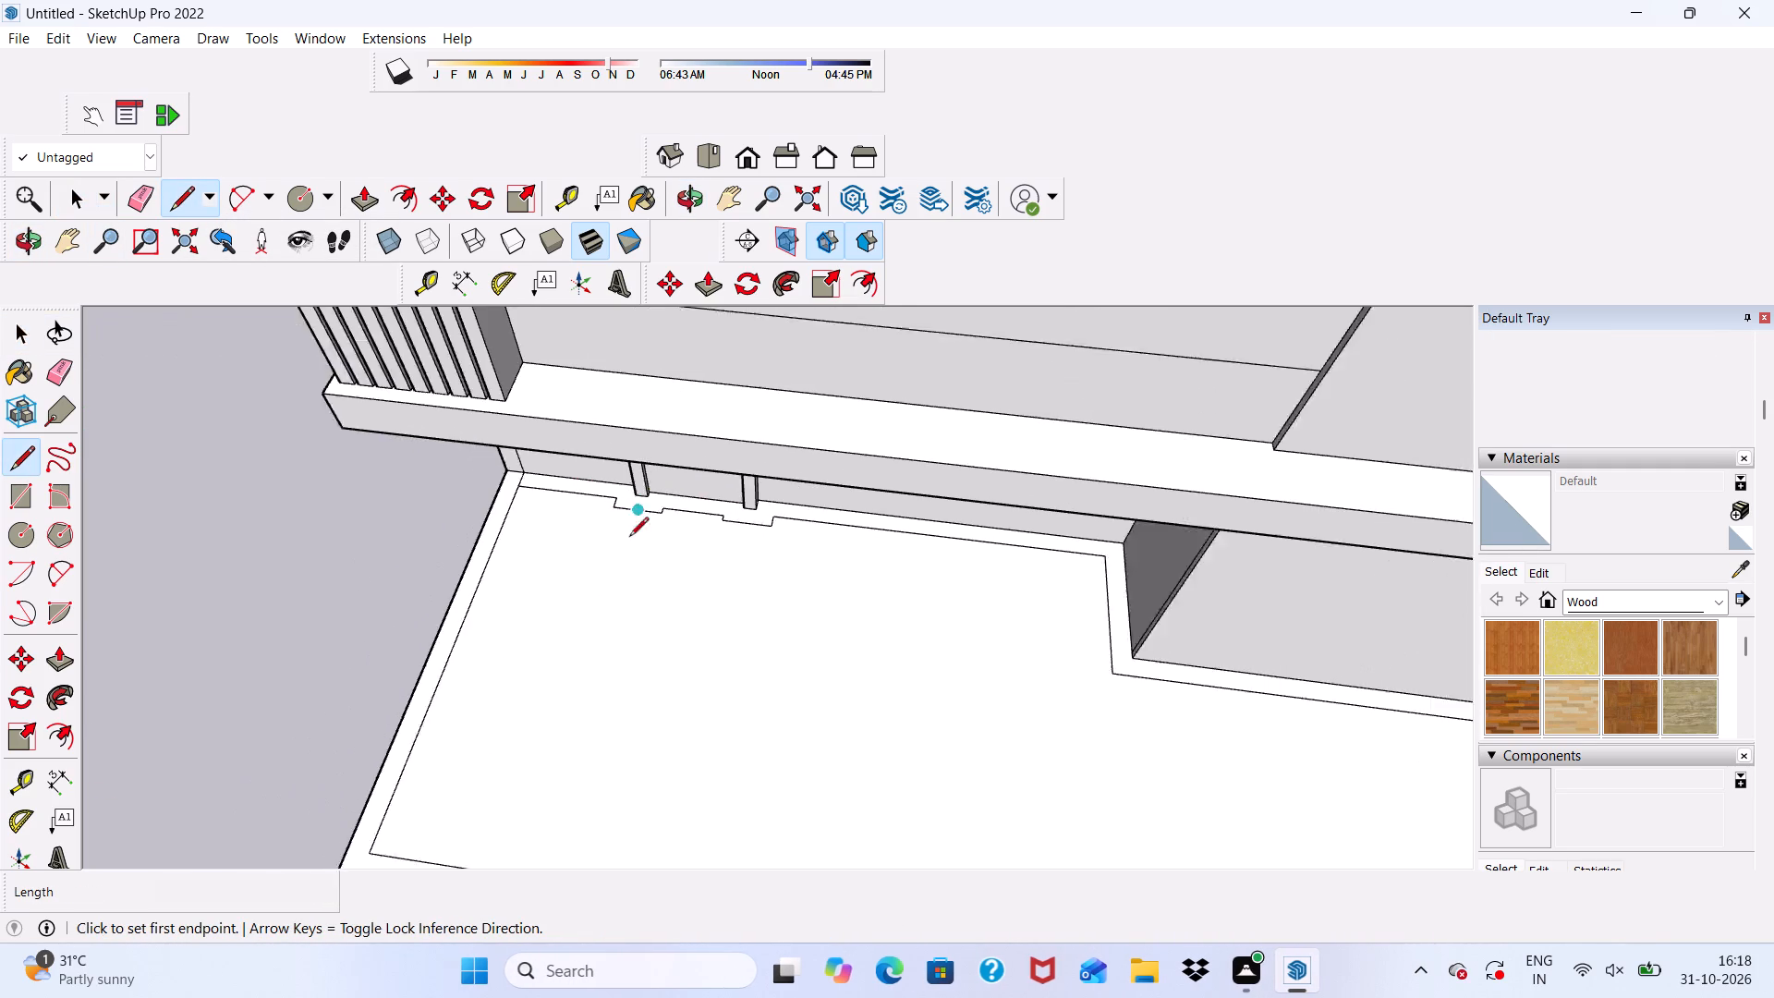
{"action": "scroll", "coordinate": [629, 538], "scroll_direction": "down", "scroll_amount": 1}
{"action": "middle_click_drag", "start_coordinate": [968, 653], "coordinate": [793, 520]}
{"action": "scroll", "coordinate": [786, 517], "scroll_direction": "up", "scroll_amount": 1}
{"action": "scroll", "coordinate": [399, 487], "scroll_direction": "down", "scroll_amount": 8}
{"action": "middle_click_drag", "start_coordinate": [649, 644], "coordinate": [781, 656]}
{"action": "scroll", "coordinate": [1200, 743], "scroll_direction": "up", "scroll_amount": 9}
{"action": "scroll", "coordinate": [1031, 677], "scroll_direction": "up", "scroll_amount": 14}
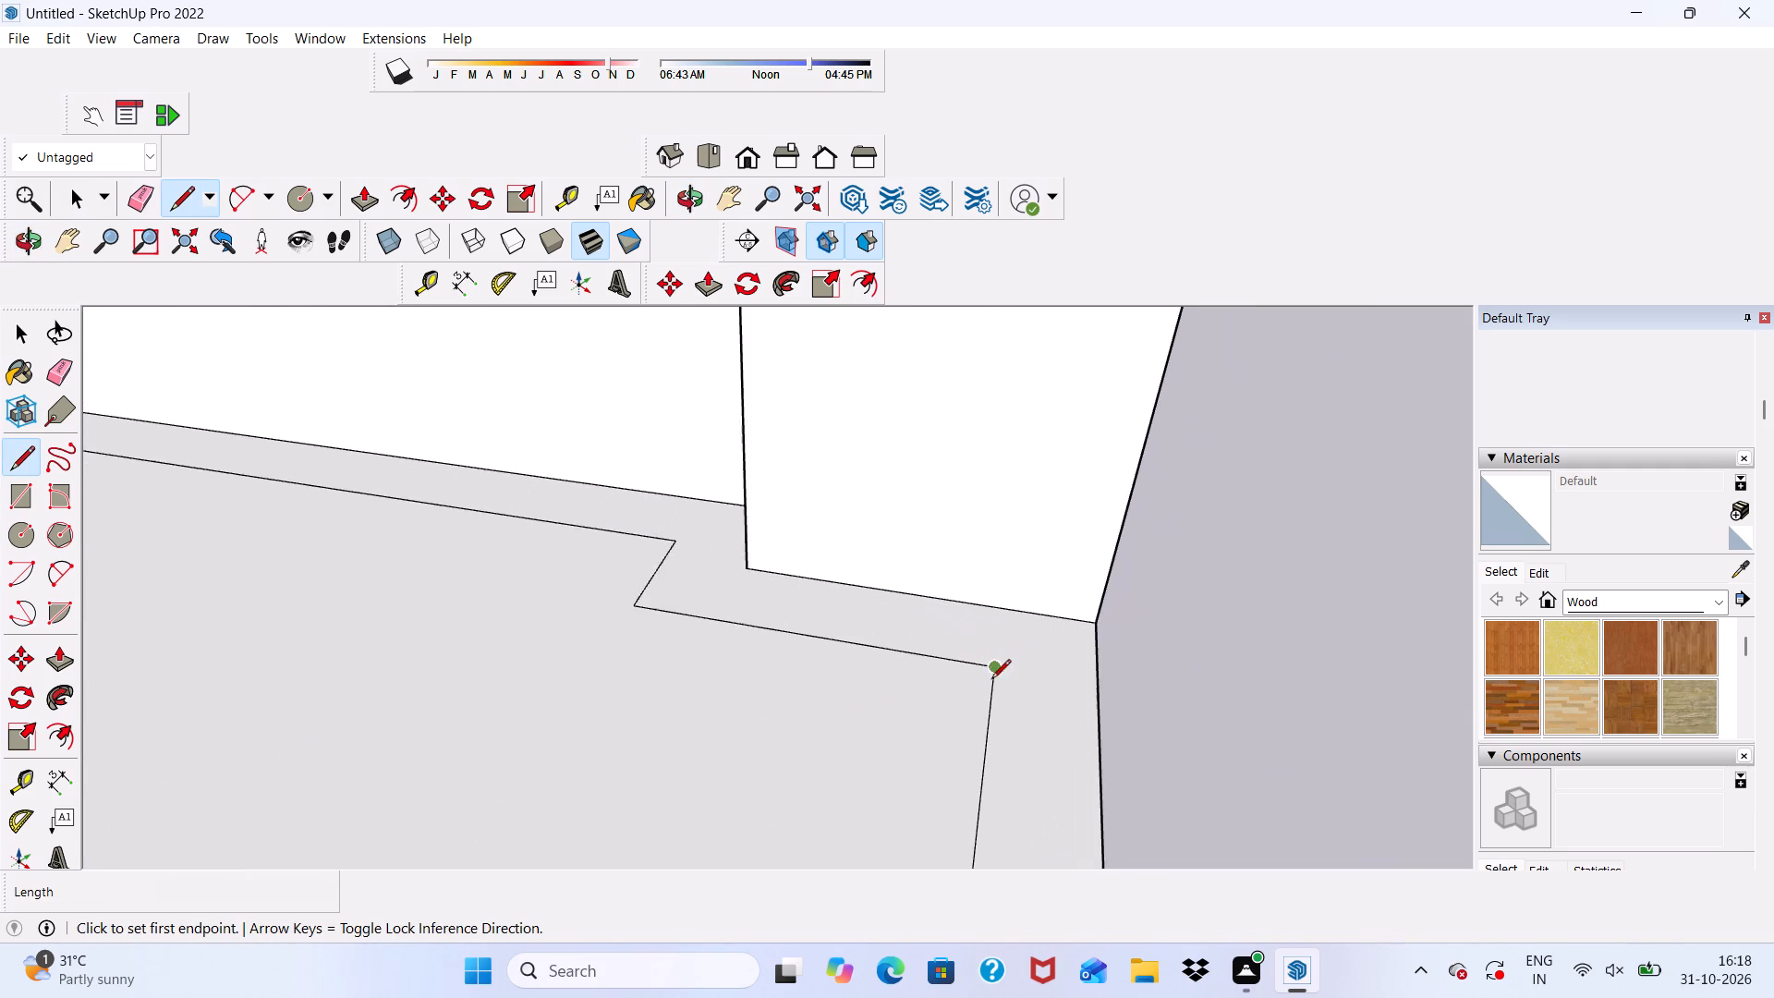
{"action": "scroll", "coordinate": [991, 680], "scroll_direction": "up", "scroll_amount": 1}
{"action": "left_click", "coordinate": [995, 668]}
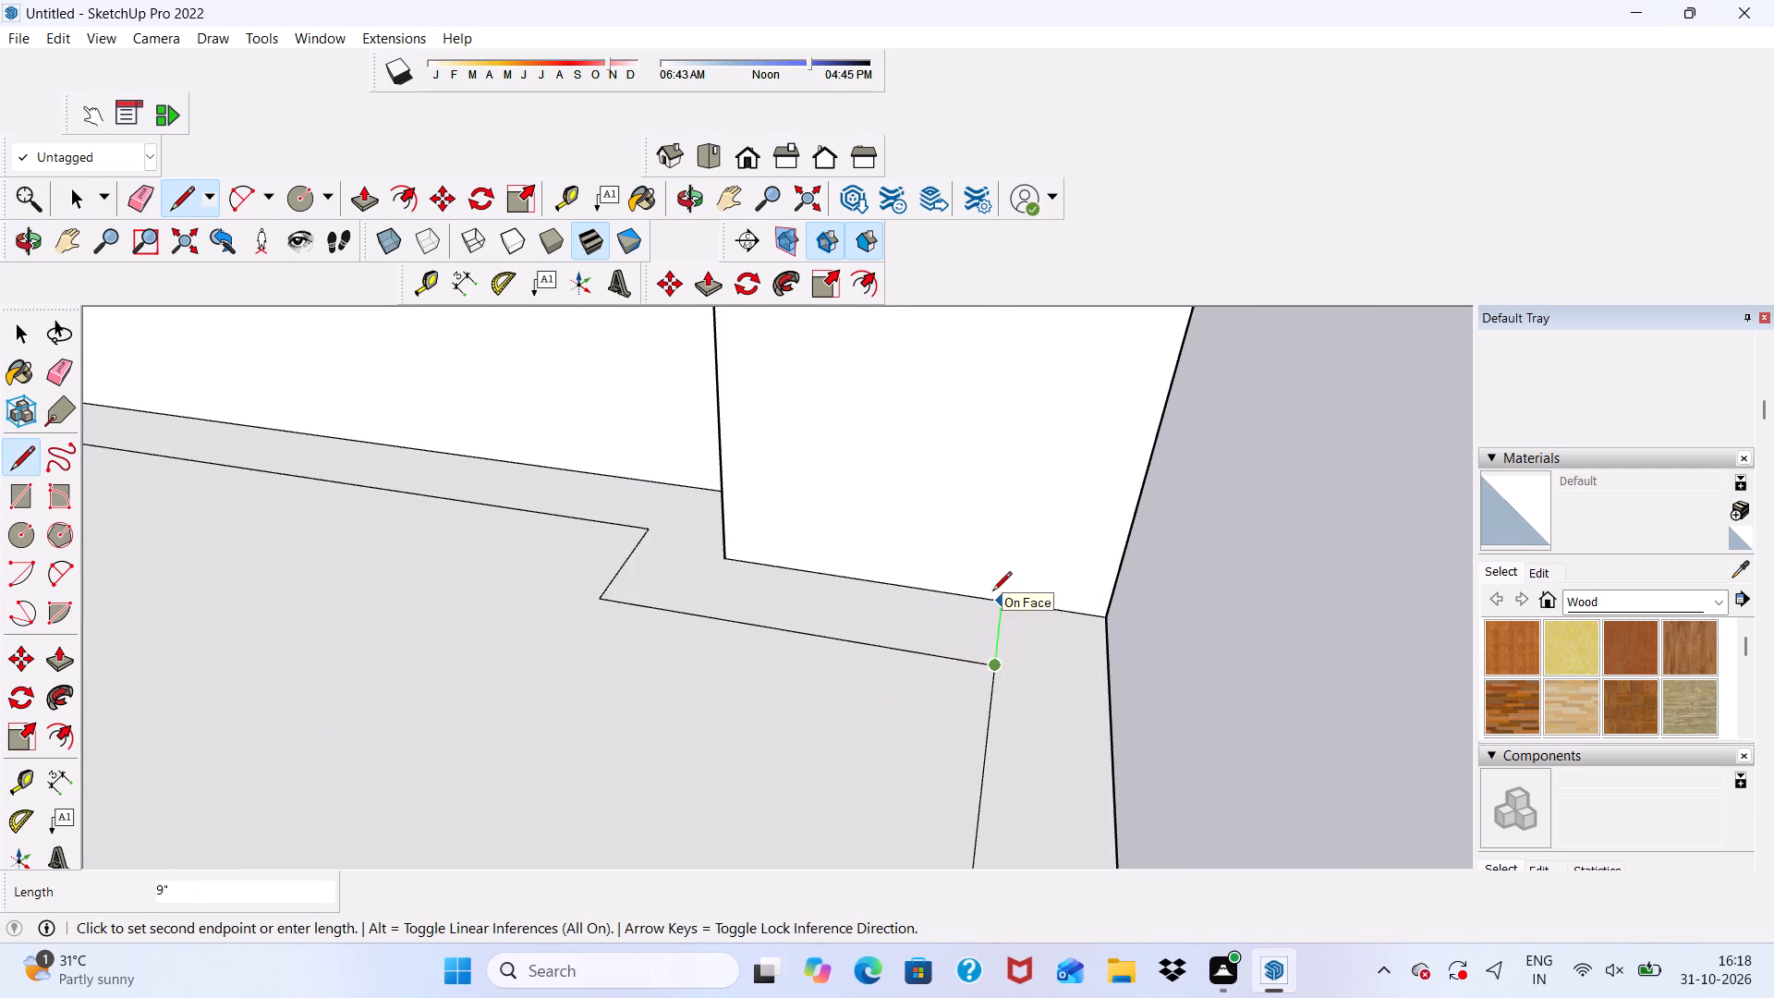
{"action": "left_click", "coordinate": [992, 592]}
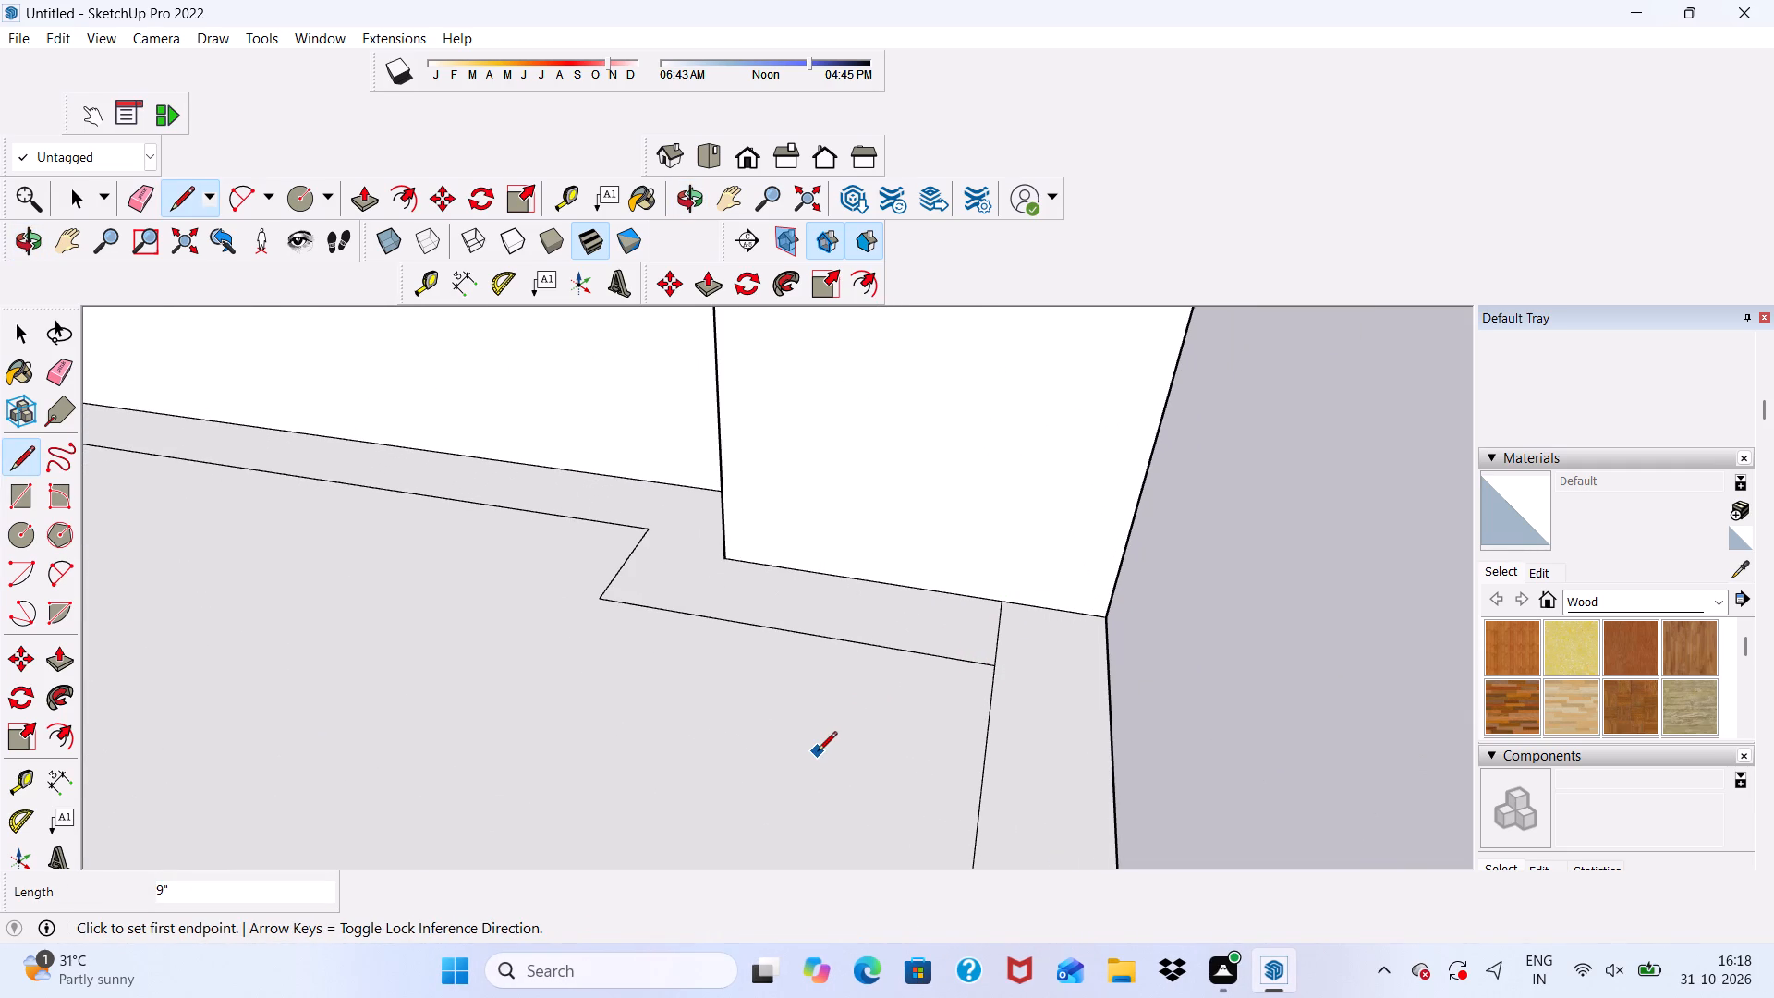